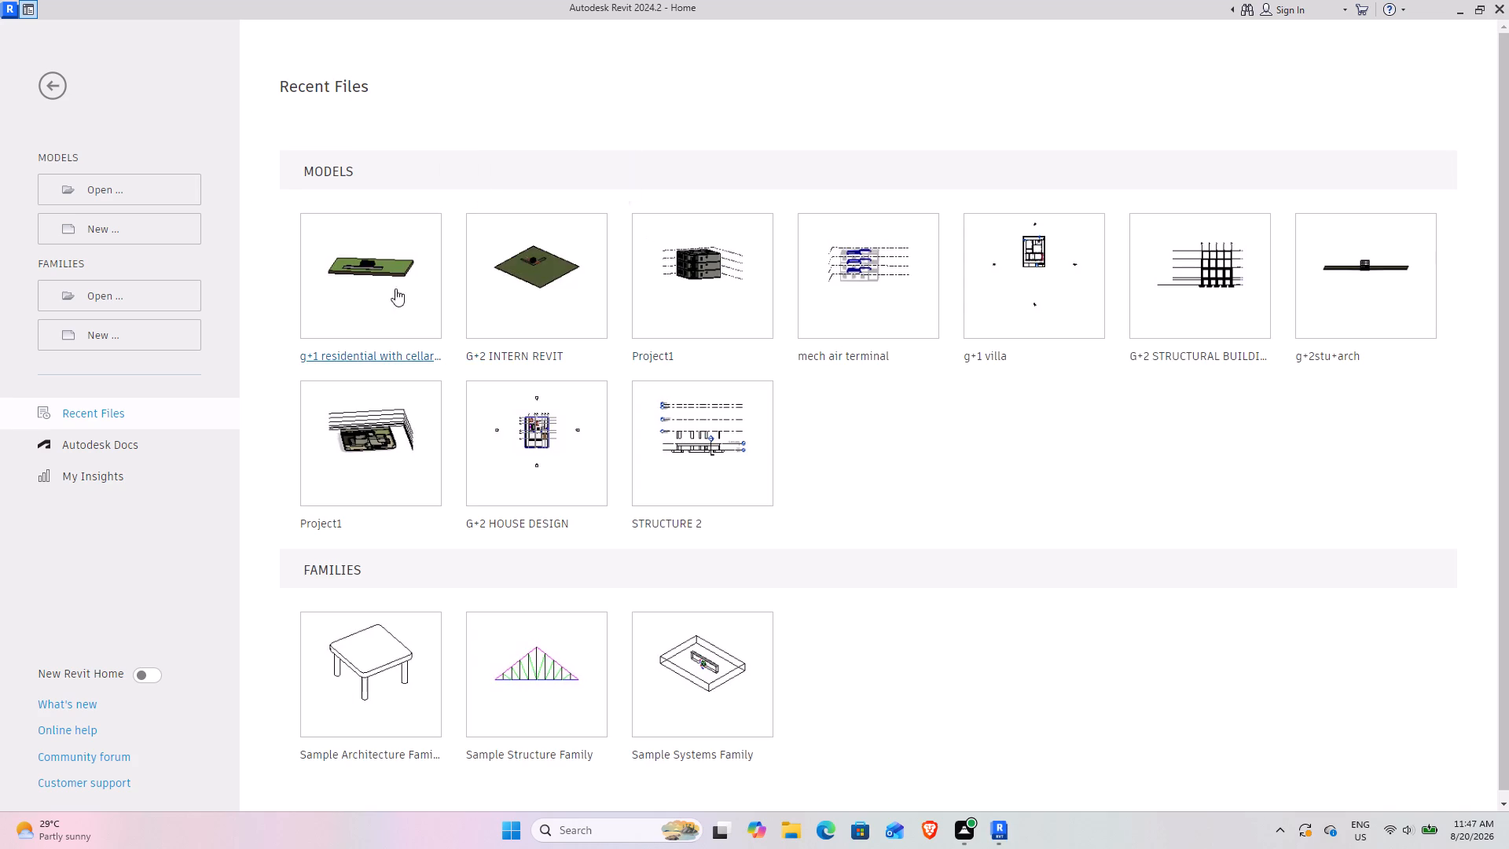
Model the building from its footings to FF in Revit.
Create a new project from the English-Imperial default.rte template.
{"action": "left_click", "coordinate": [108, 232]}
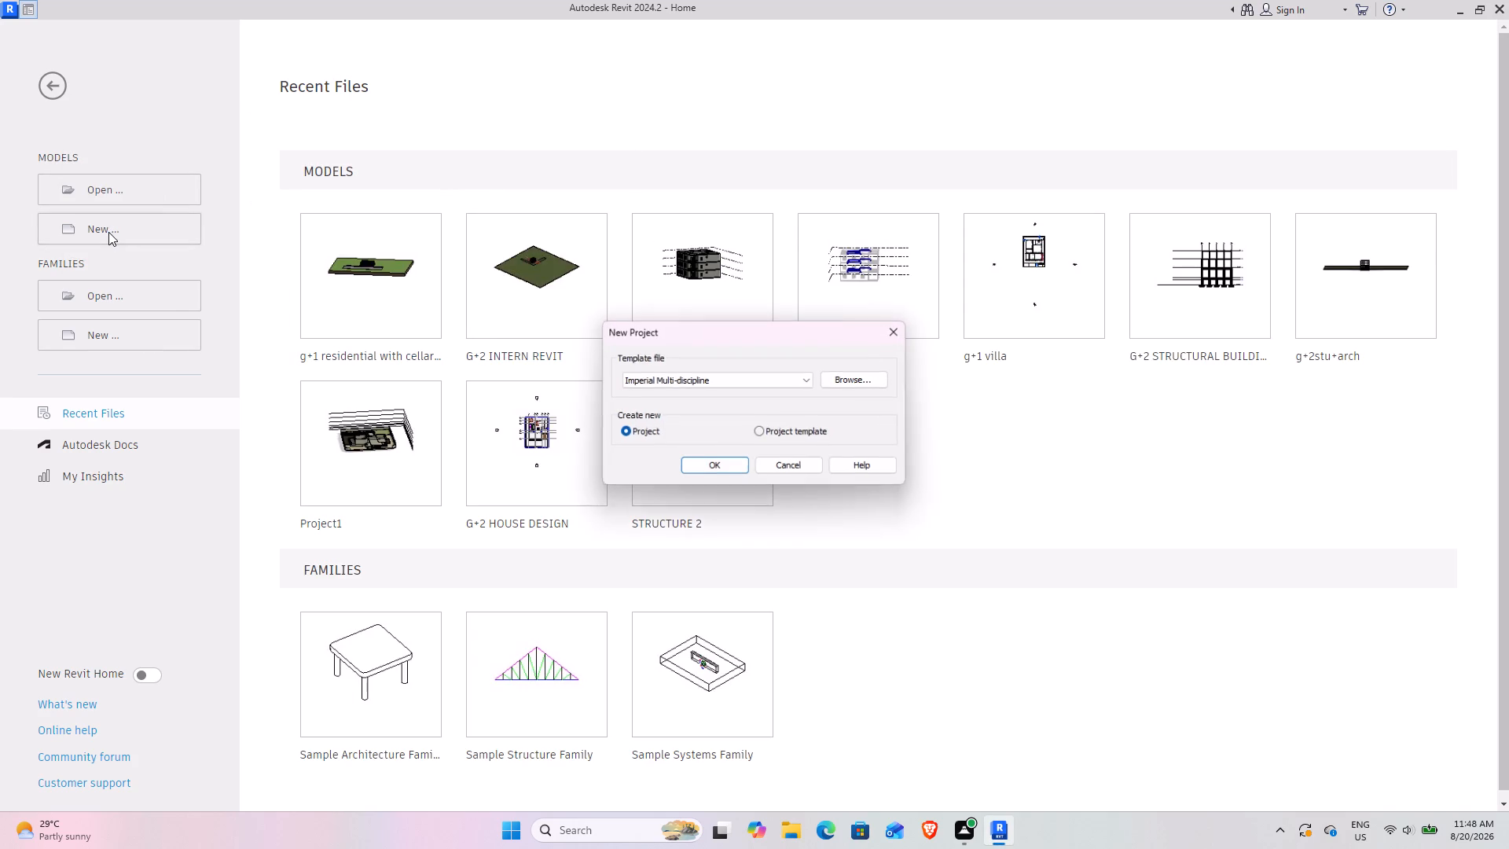
{"action": "left_click", "coordinate": [858, 373]}
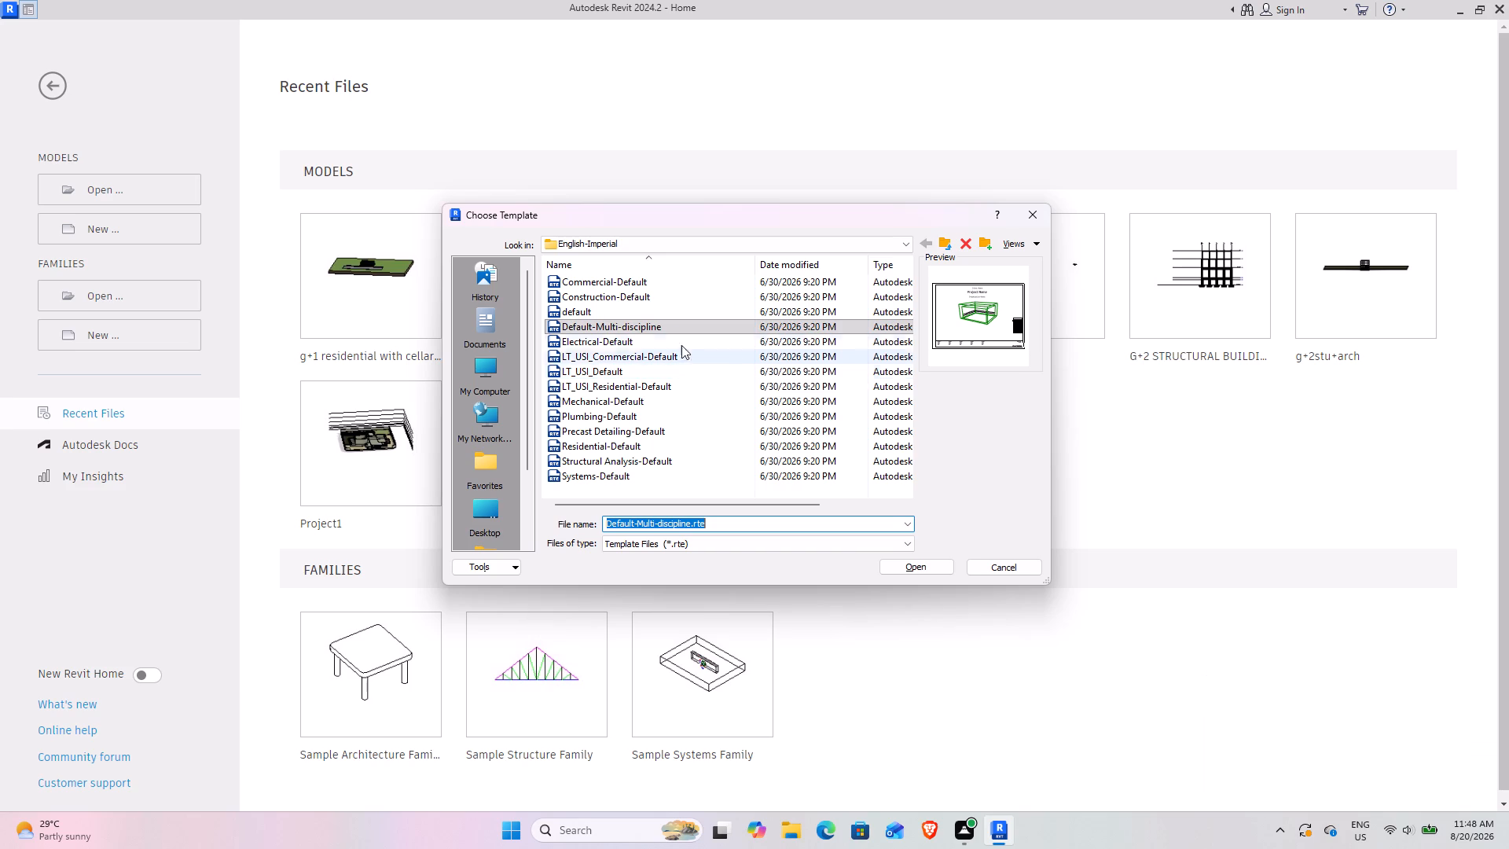
{"action": "left_click", "coordinate": [640, 305]}
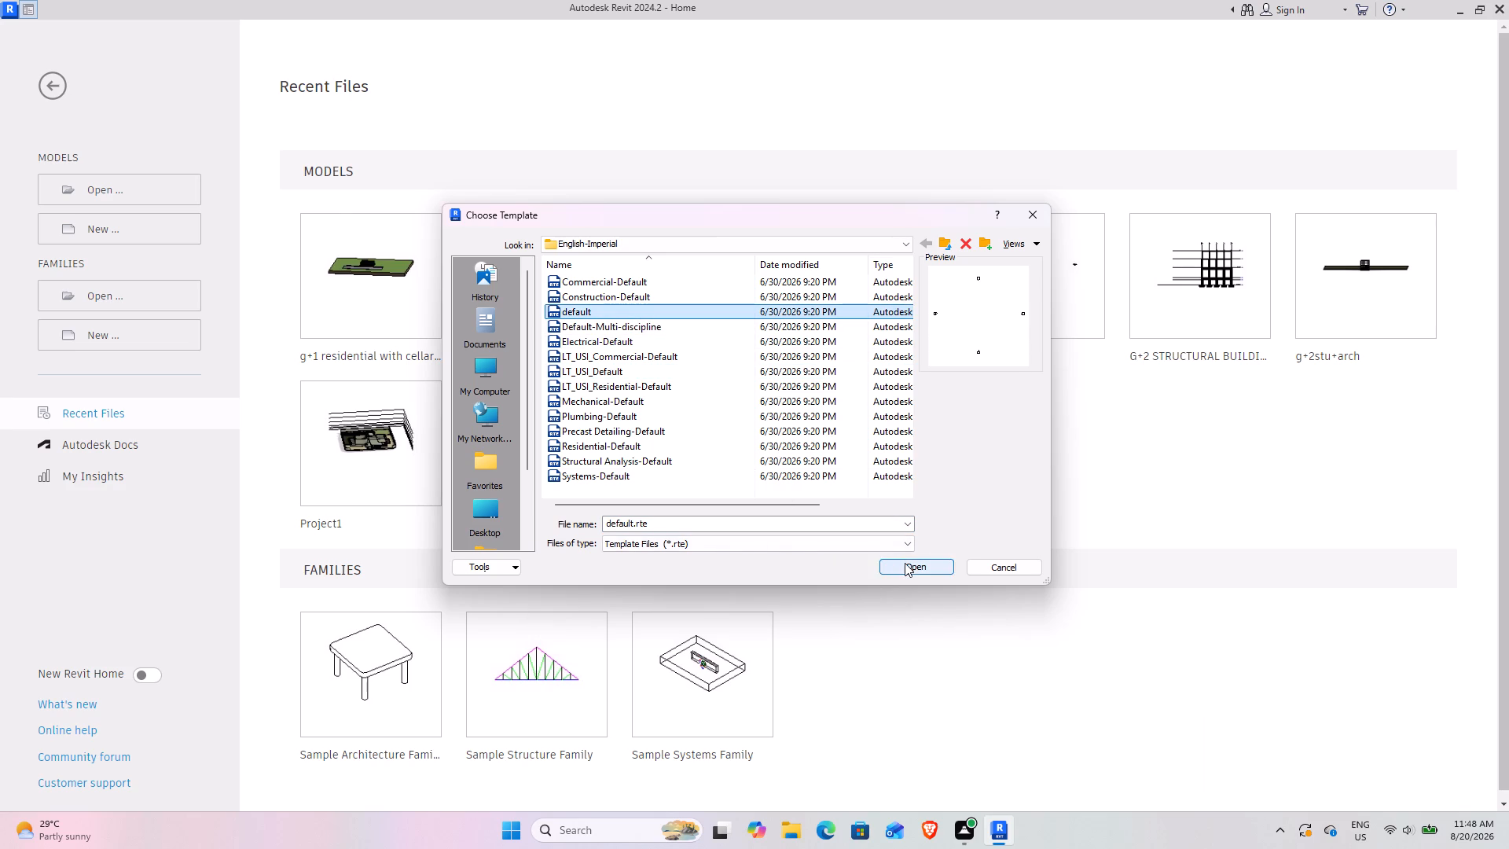
{"action": "left_click", "coordinate": [905, 563]}
{"action": "left_click", "coordinate": [739, 465]}
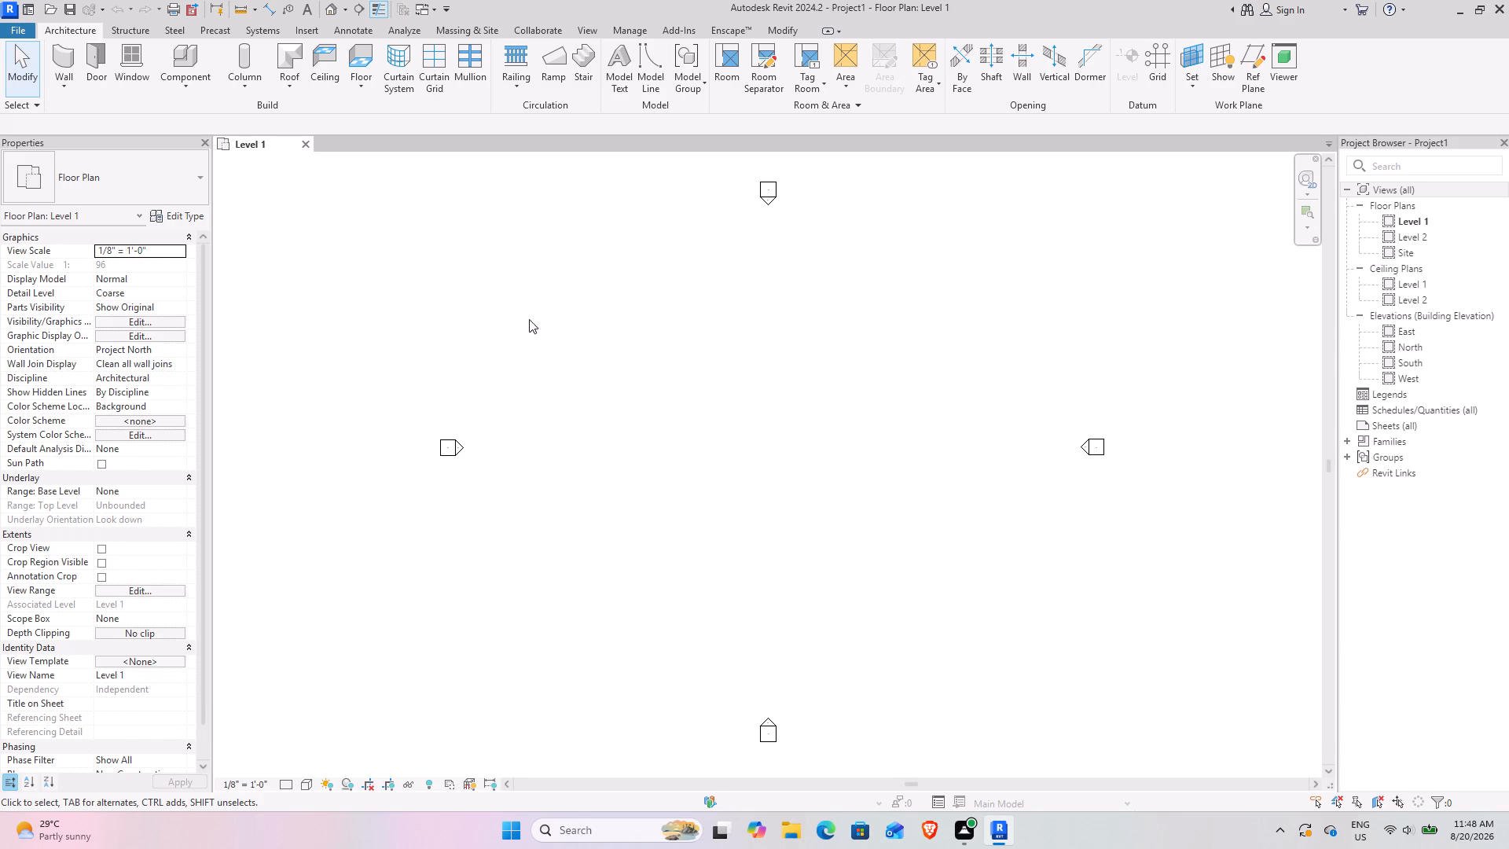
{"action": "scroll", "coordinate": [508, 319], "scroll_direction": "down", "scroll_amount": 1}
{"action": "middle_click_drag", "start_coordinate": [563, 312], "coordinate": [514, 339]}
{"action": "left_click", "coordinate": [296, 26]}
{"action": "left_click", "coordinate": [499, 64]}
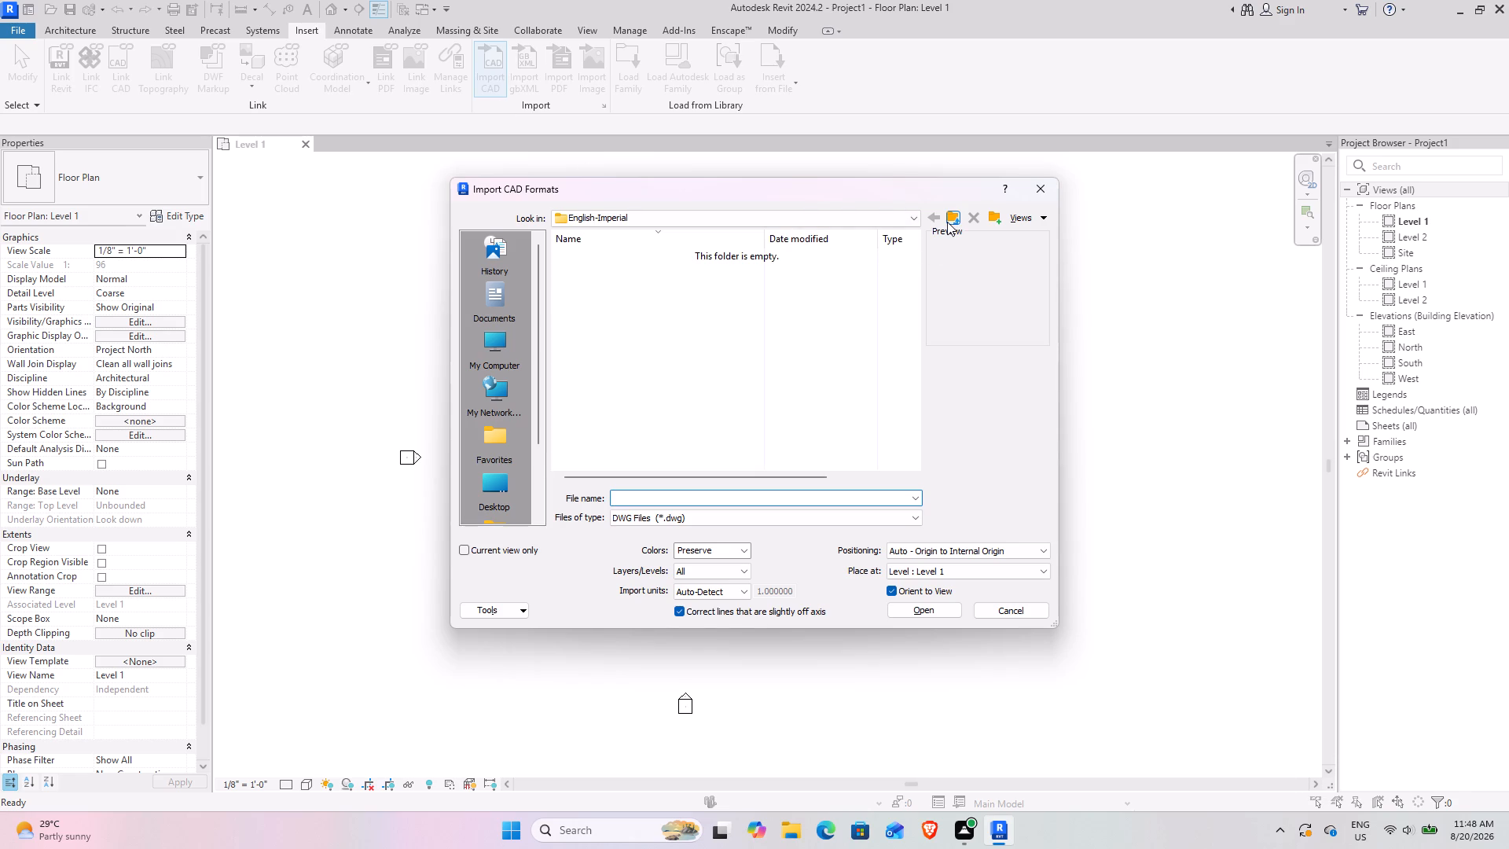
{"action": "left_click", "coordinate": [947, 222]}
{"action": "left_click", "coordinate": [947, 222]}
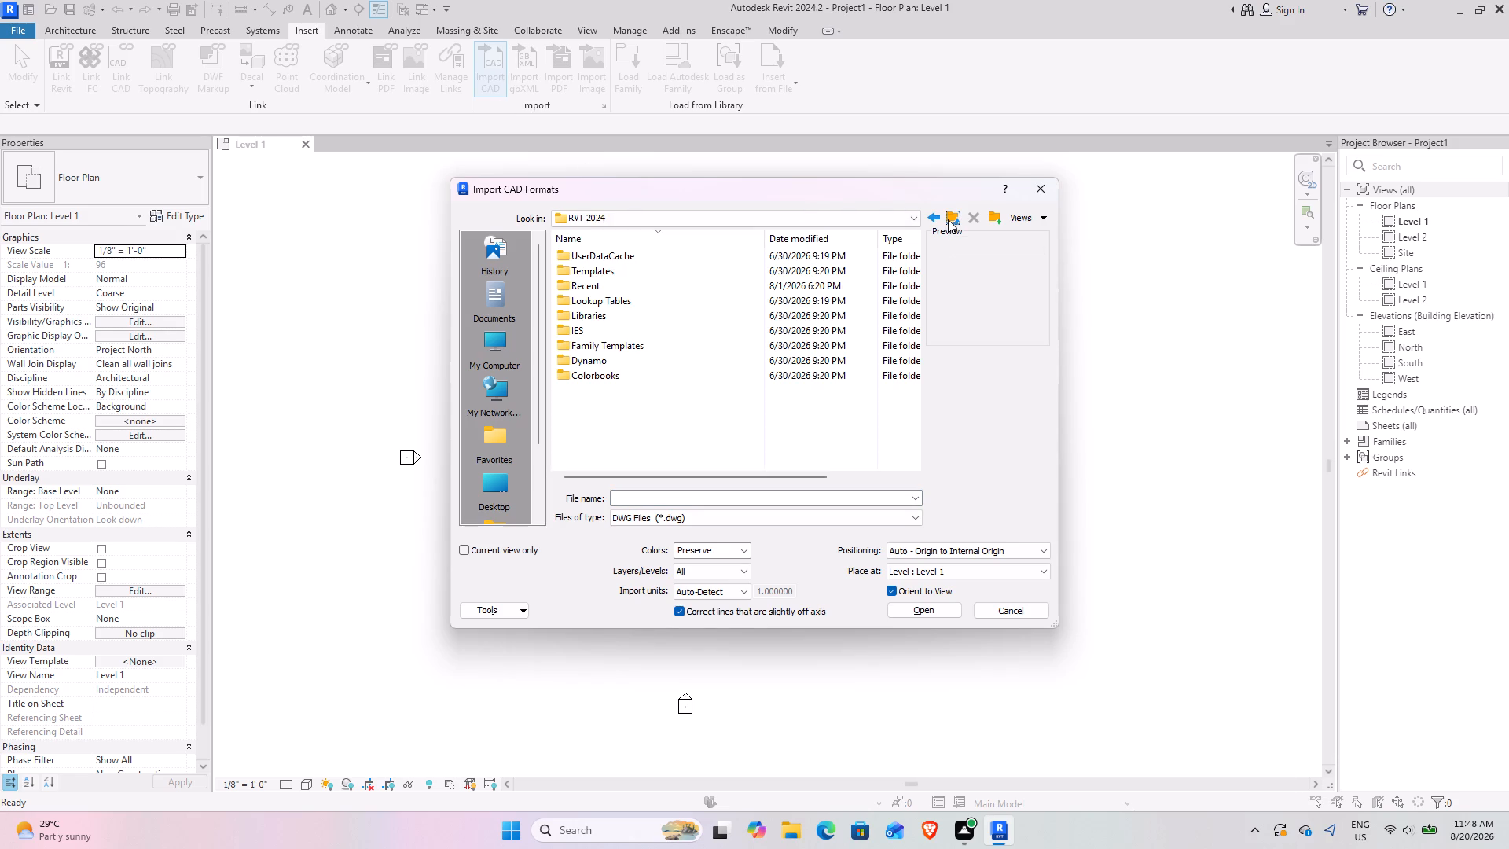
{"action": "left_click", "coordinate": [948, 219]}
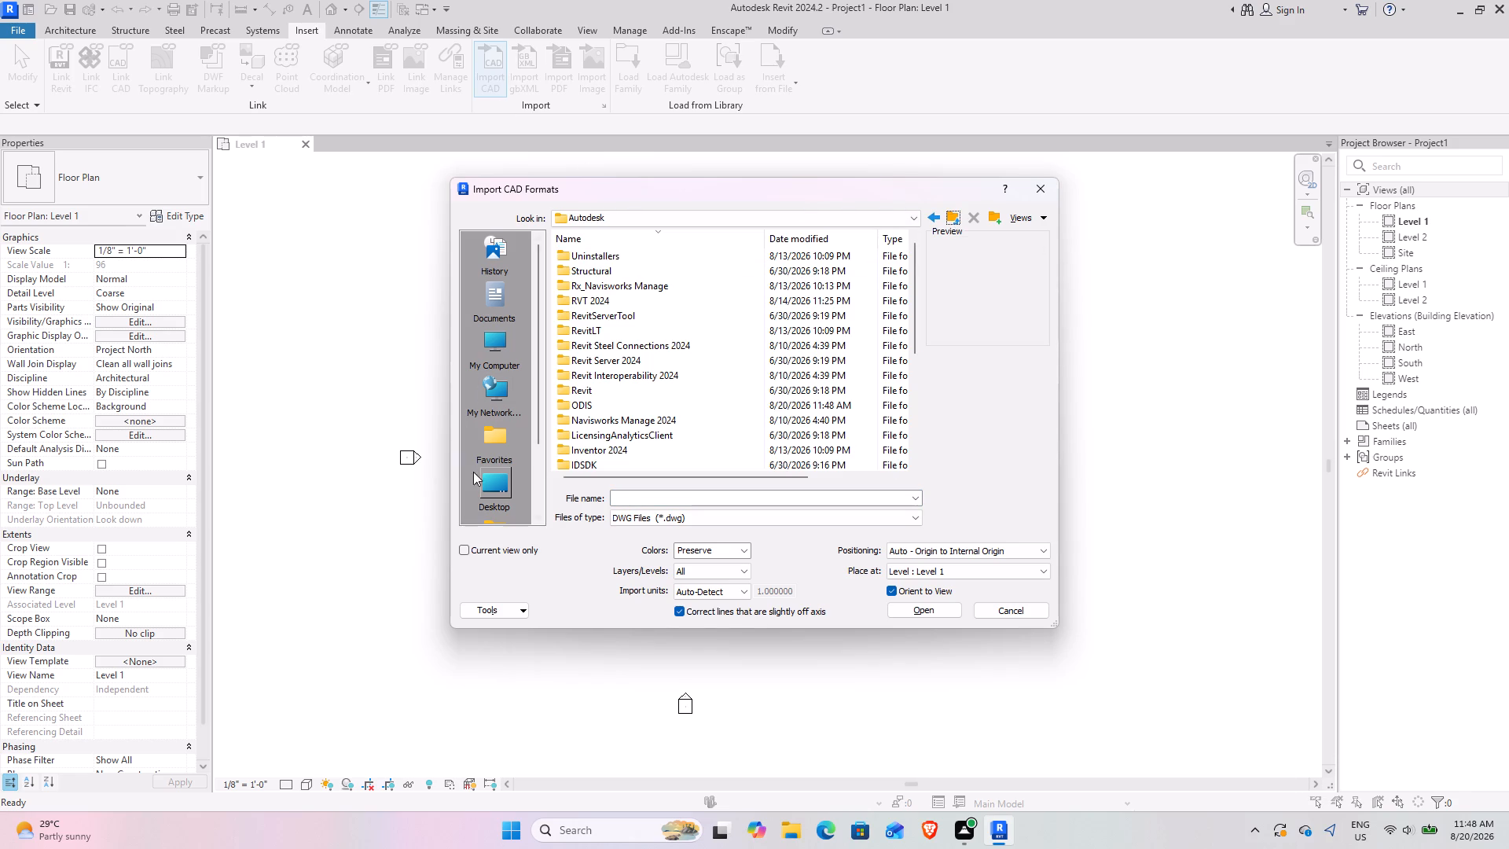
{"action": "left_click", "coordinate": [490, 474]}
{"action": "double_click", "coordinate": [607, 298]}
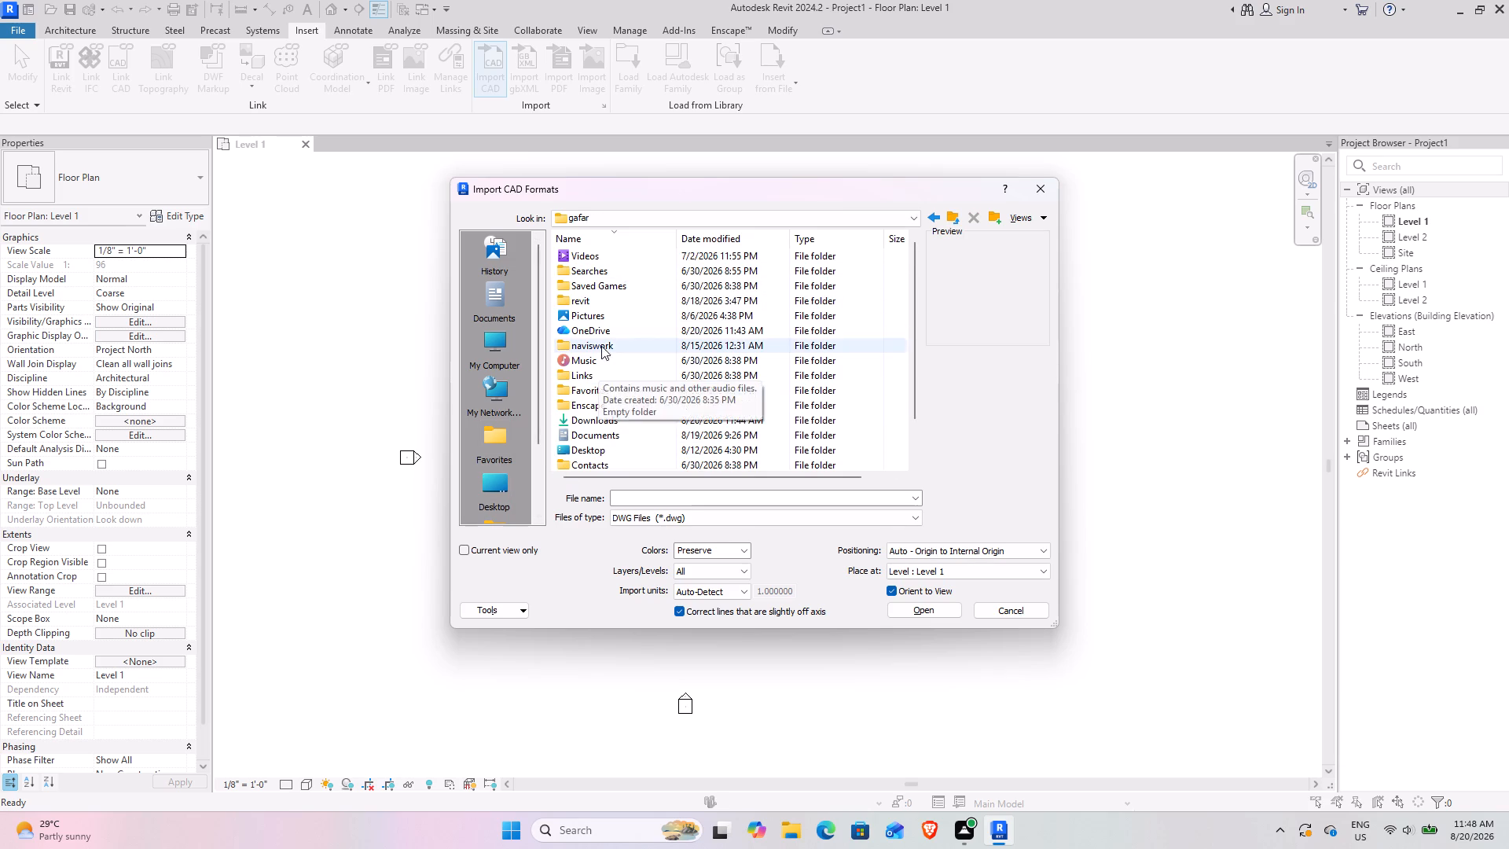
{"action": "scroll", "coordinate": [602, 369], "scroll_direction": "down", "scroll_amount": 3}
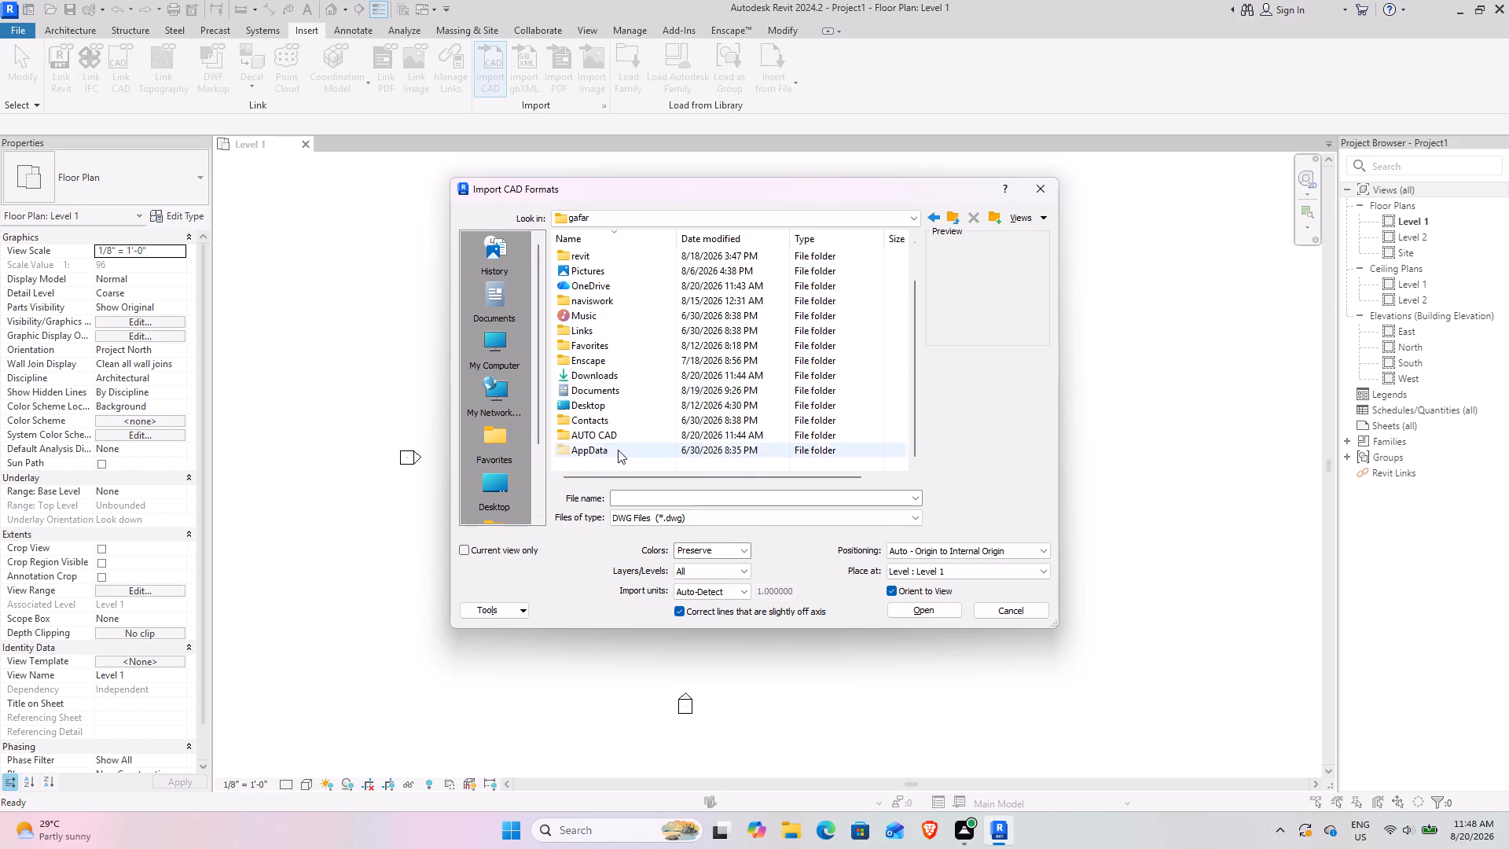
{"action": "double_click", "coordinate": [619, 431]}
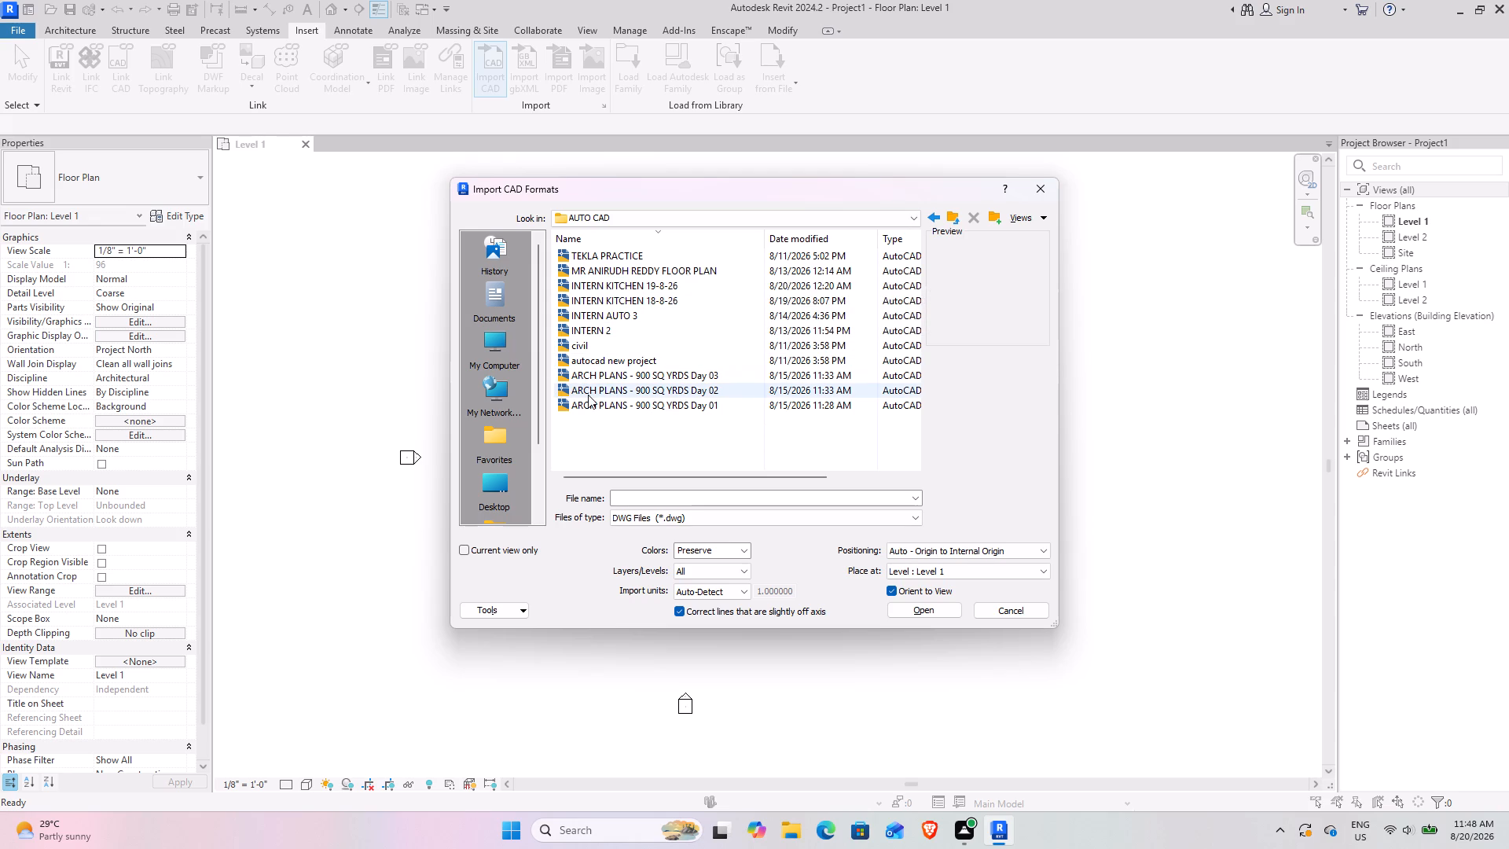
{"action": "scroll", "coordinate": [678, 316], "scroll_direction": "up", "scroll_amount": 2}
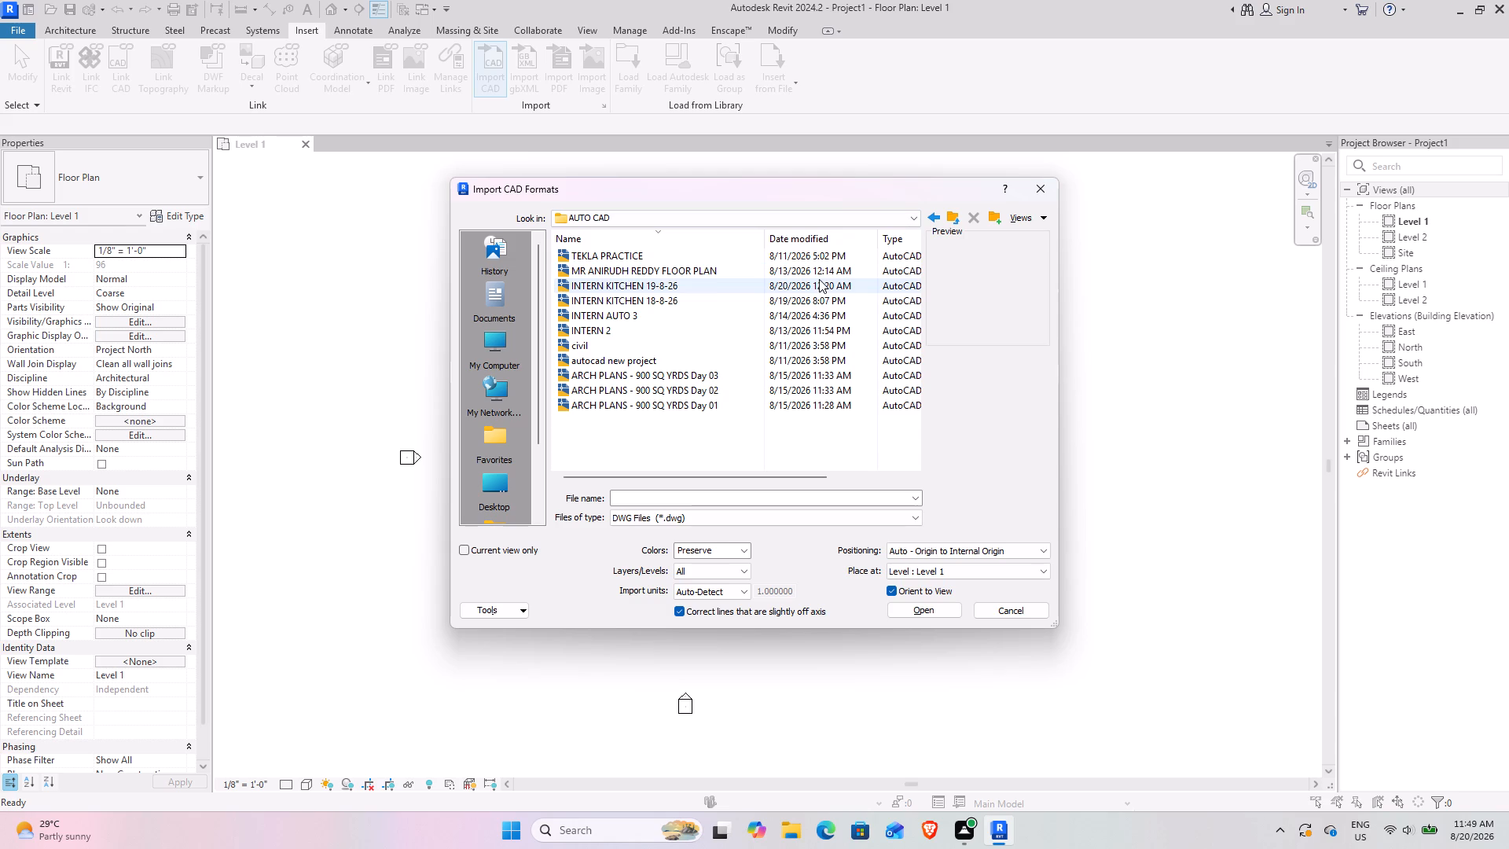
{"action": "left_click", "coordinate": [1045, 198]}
Import page 1 of ref 20-8-2026.pdf from the AUTO CAD folder and place it centred between the elevation markers.
{"action": "left_click", "coordinate": [553, 69]}
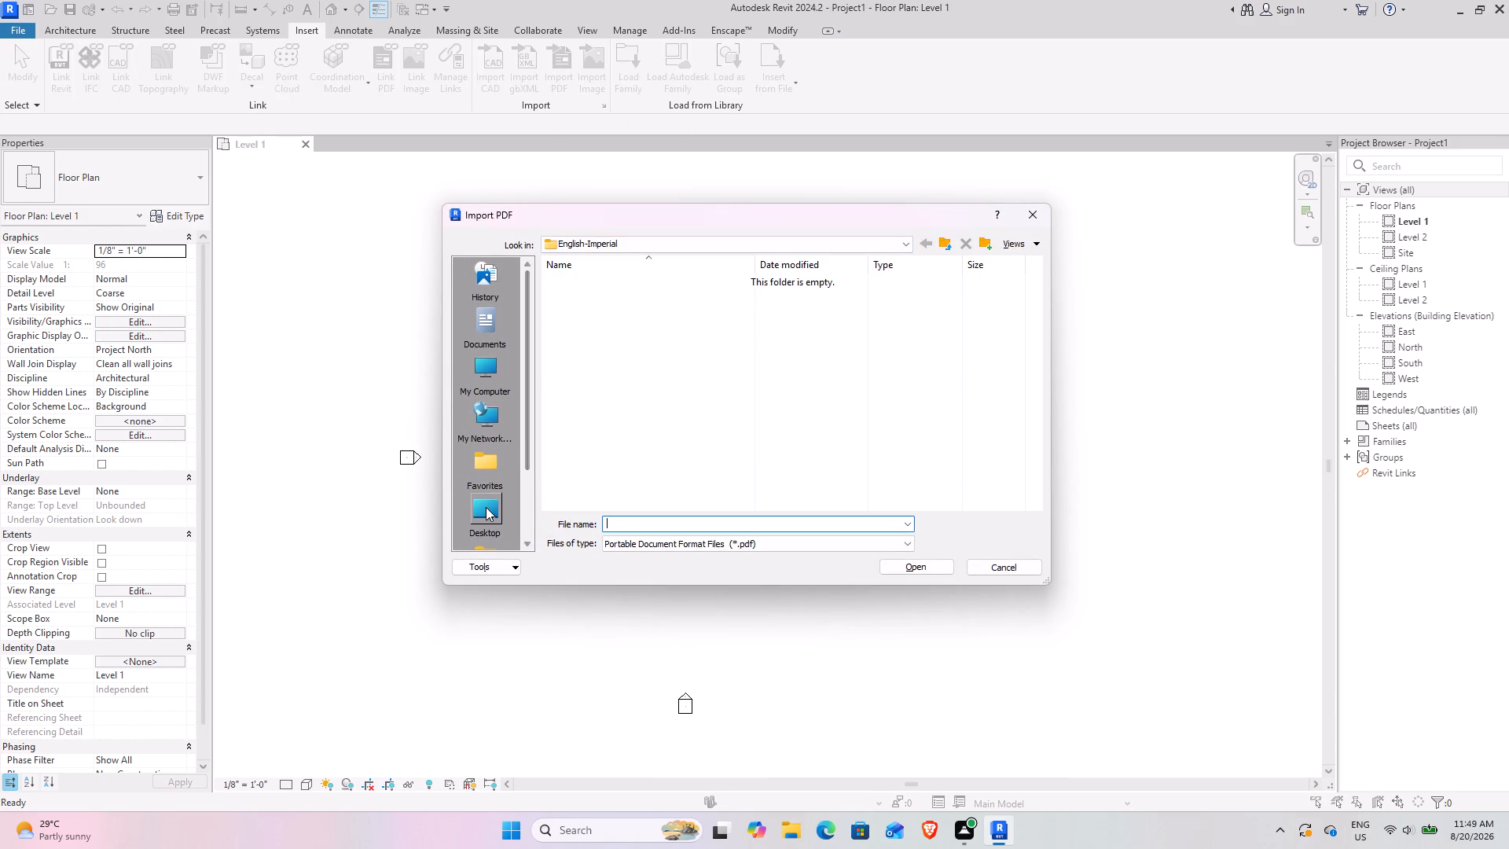
{"action": "scroll", "coordinate": [487, 508], "scroll_direction": "down", "scroll_amount": 2}
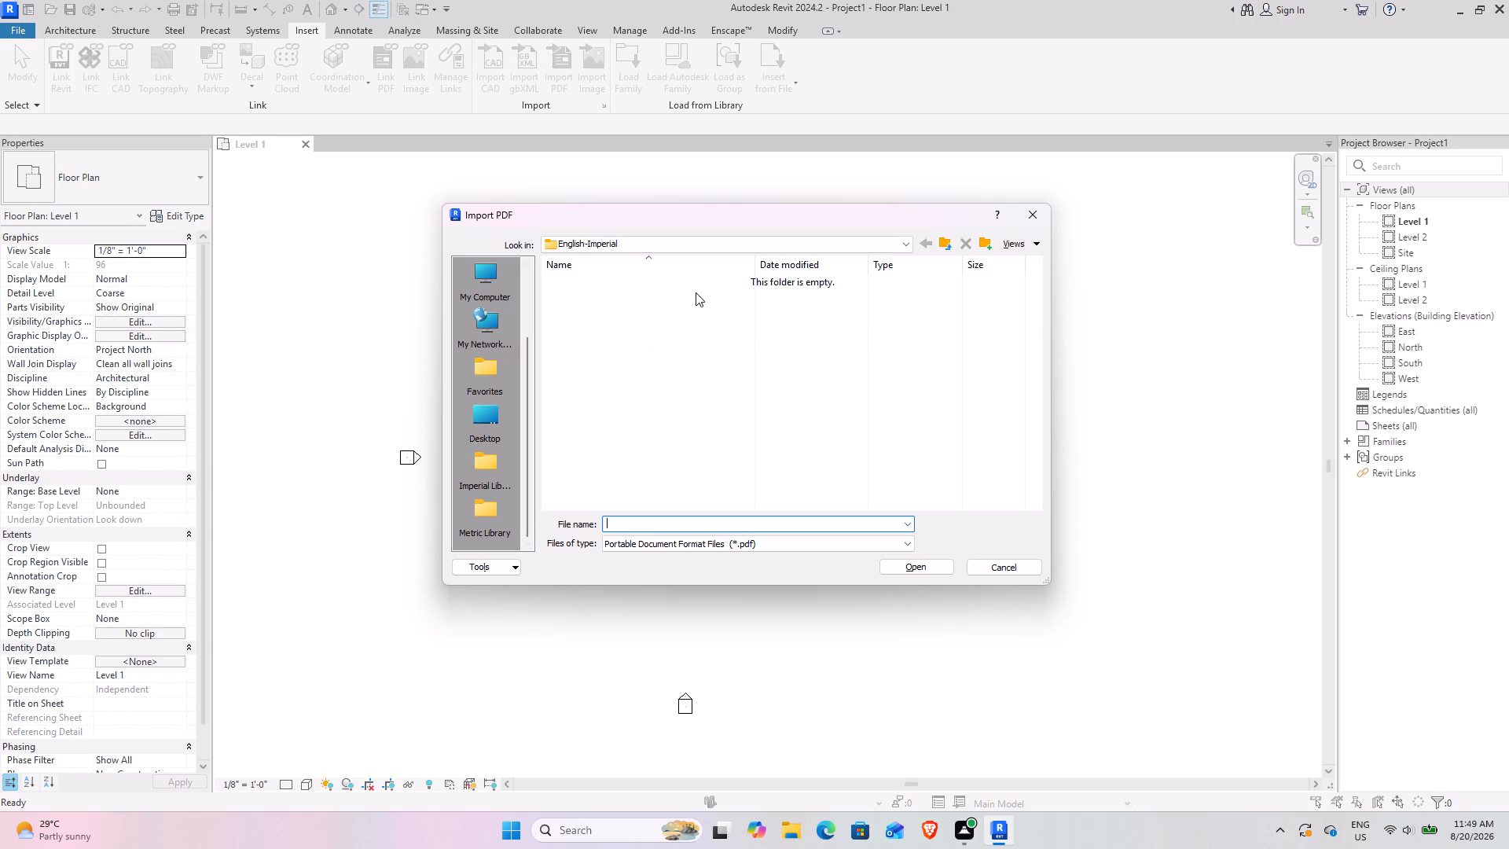
{"action": "left_click", "coordinate": [487, 418]}
{"action": "double_click", "coordinate": [591, 405]}
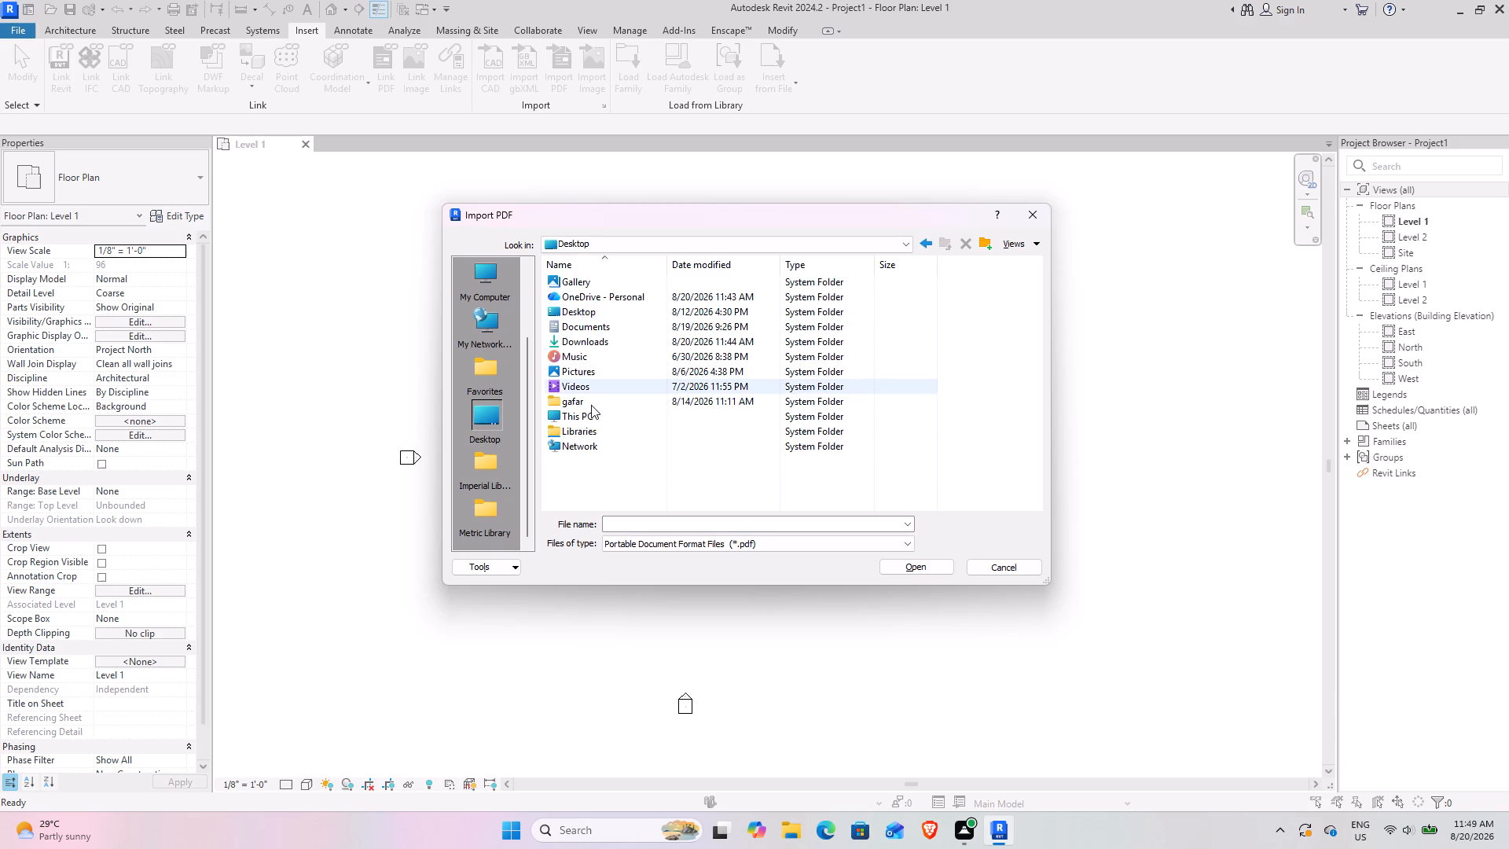
{"action": "scroll", "coordinate": [716, 432], "scroll_direction": "down", "scroll_amount": 5}
{"action": "scroll", "coordinate": [669, 383], "scroll_direction": "up", "scroll_amount": 3}
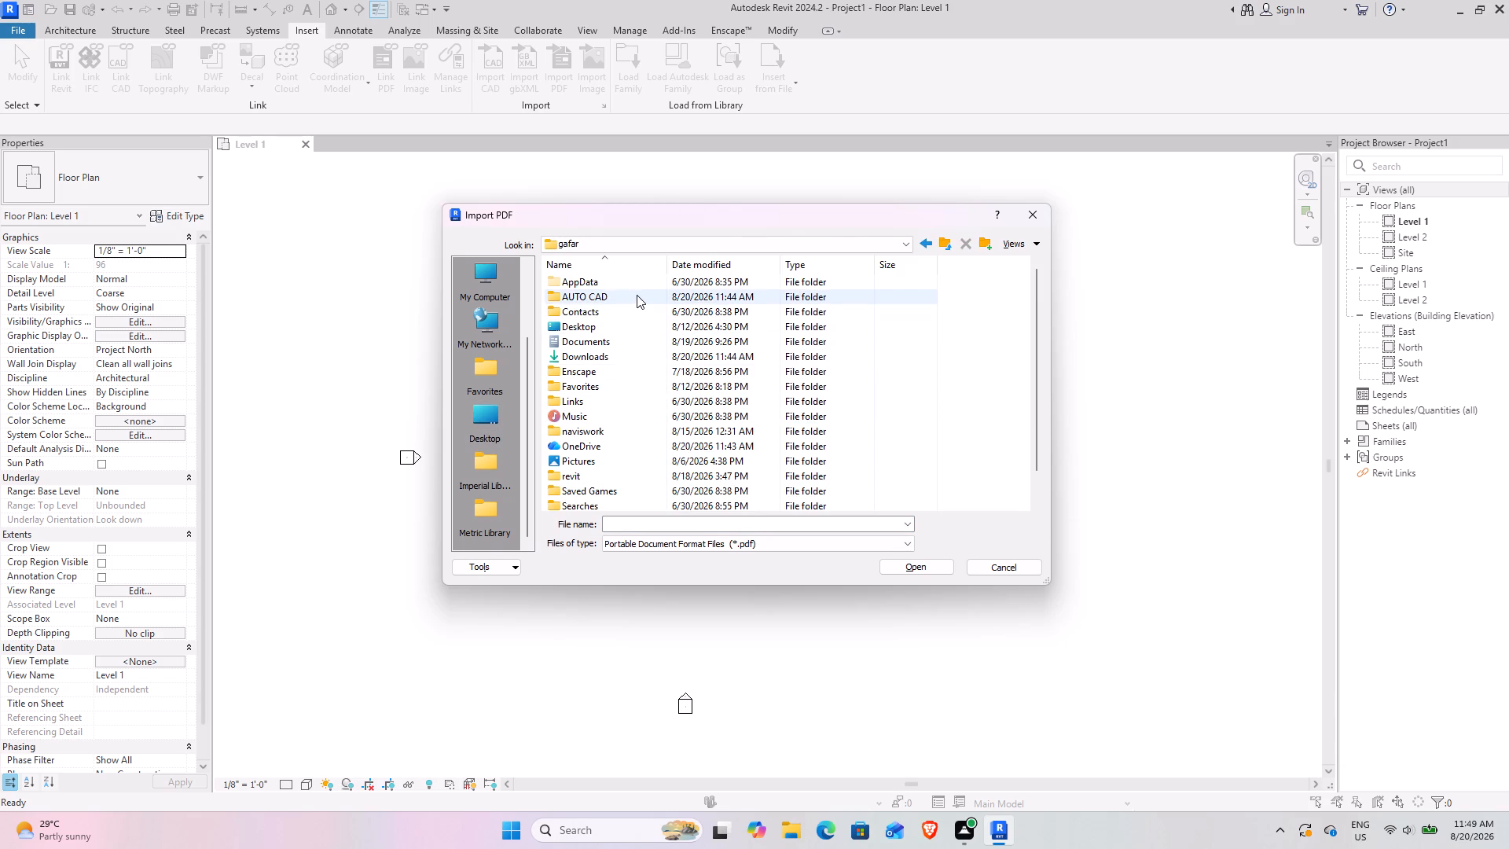
{"action": "double_click", "coordinate": [637, 295]}
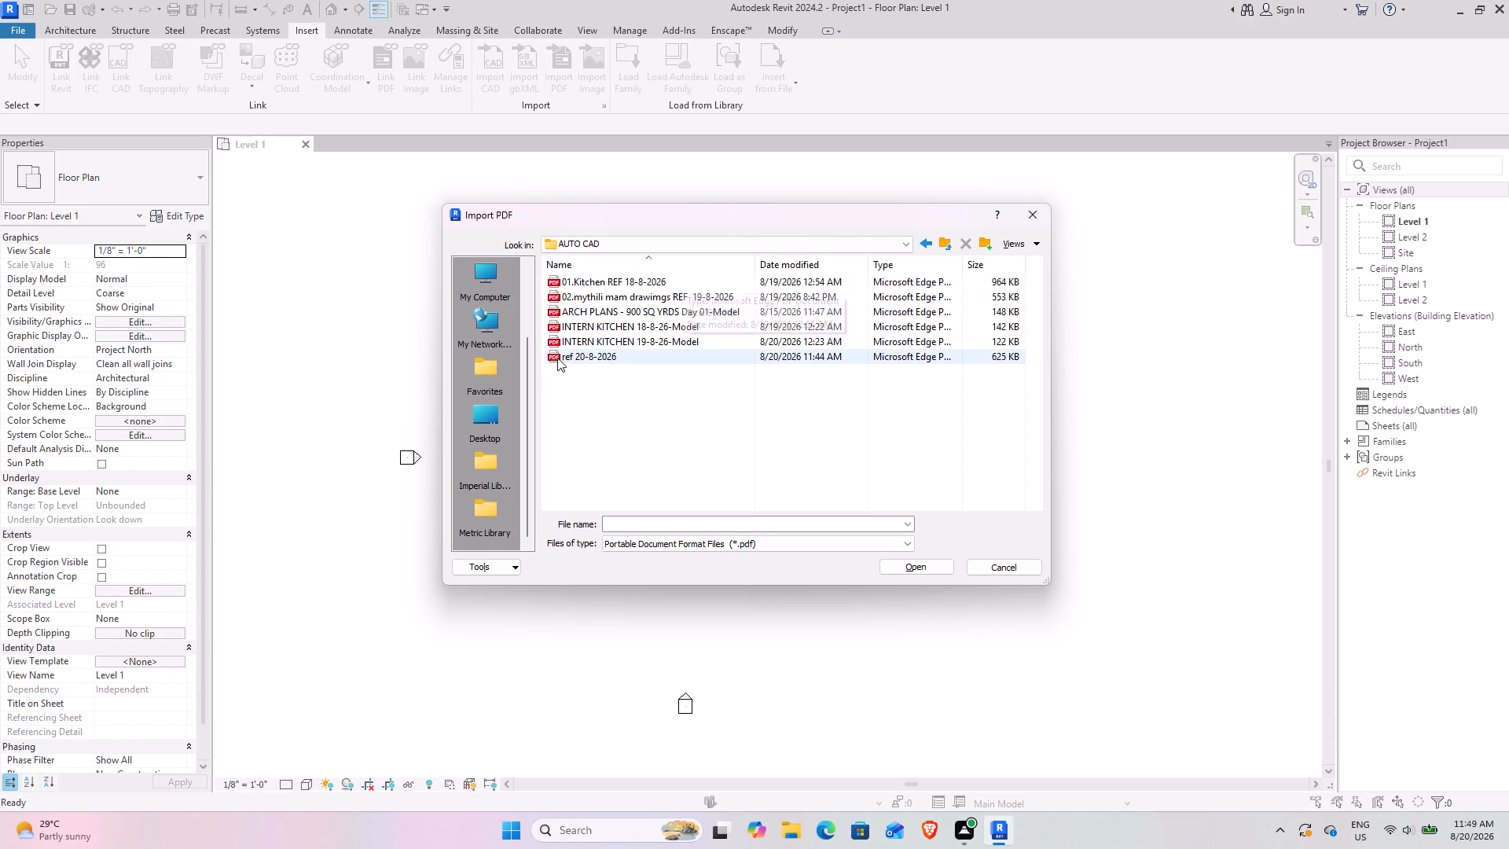
{"action": "left_click", "coordinate": [562, 359]}
{"action": "left_click", "coordinate": [919, 572]}
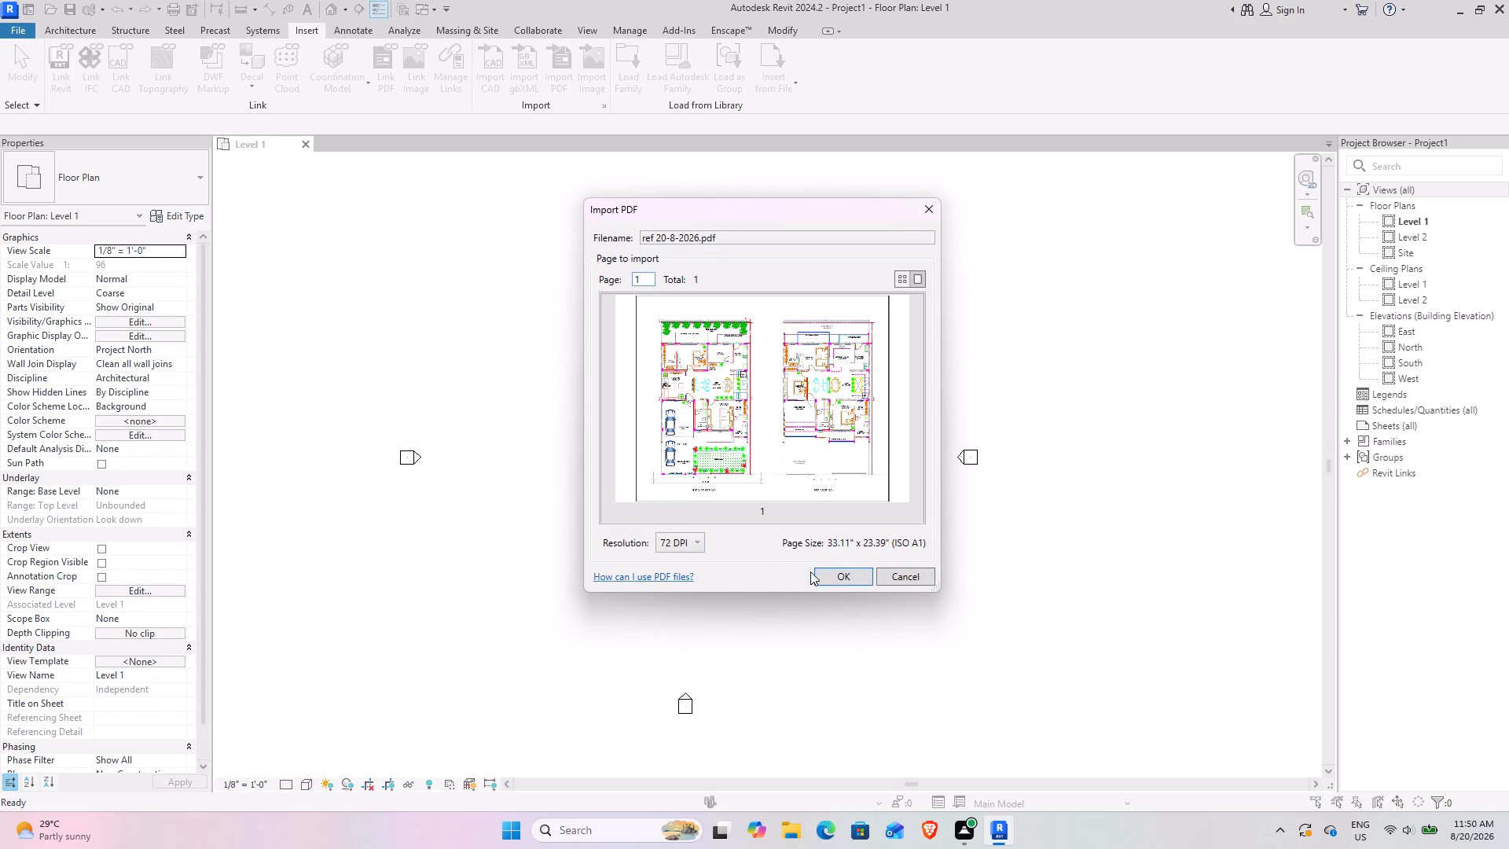
{"action": "left_click", "coordinate": [832, 572]}
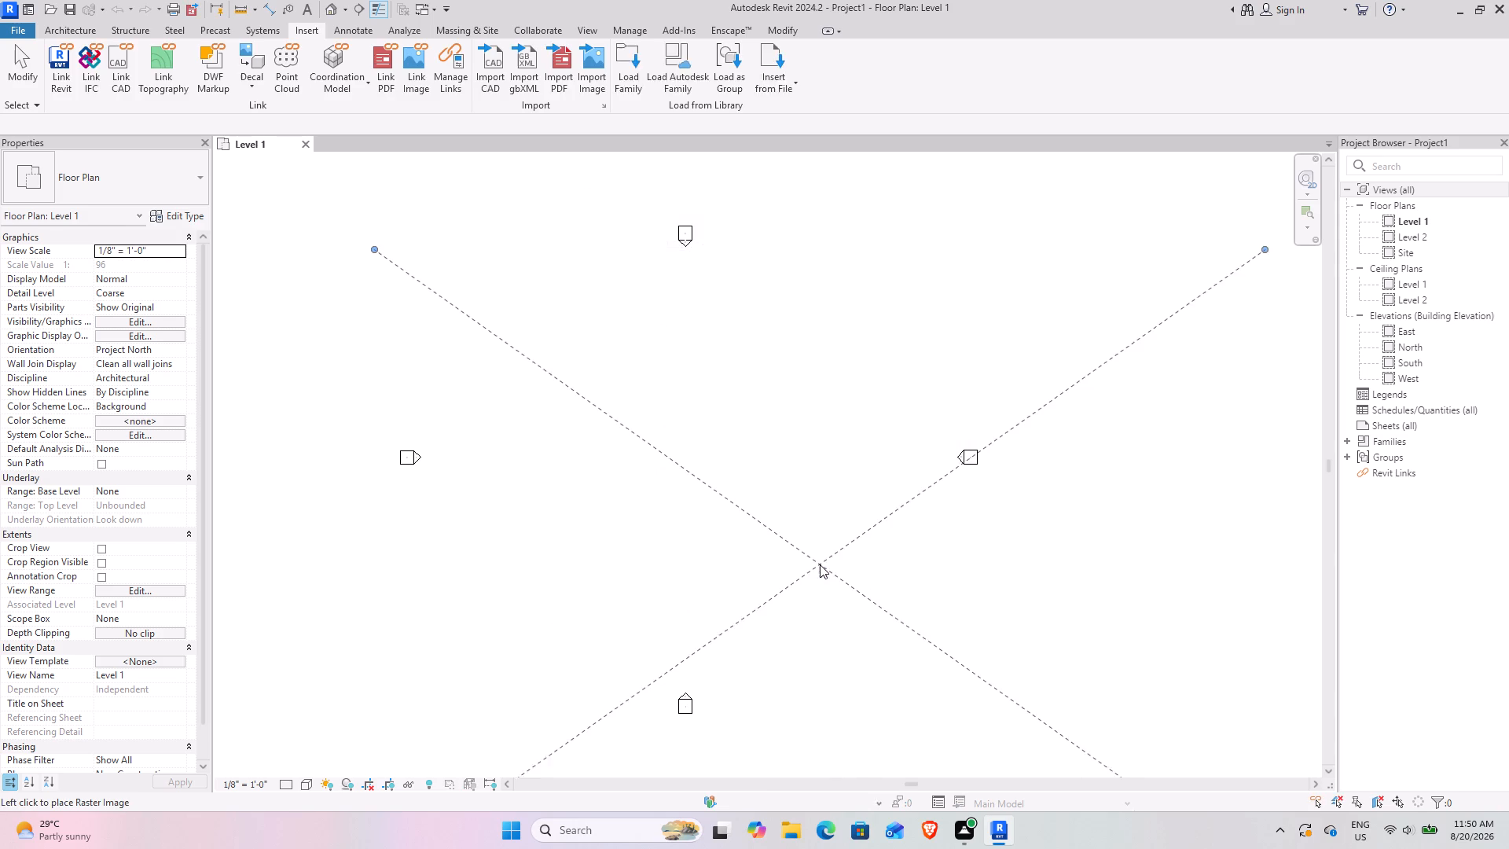
{"action": "left_click", "coordinate": [681, 460]}
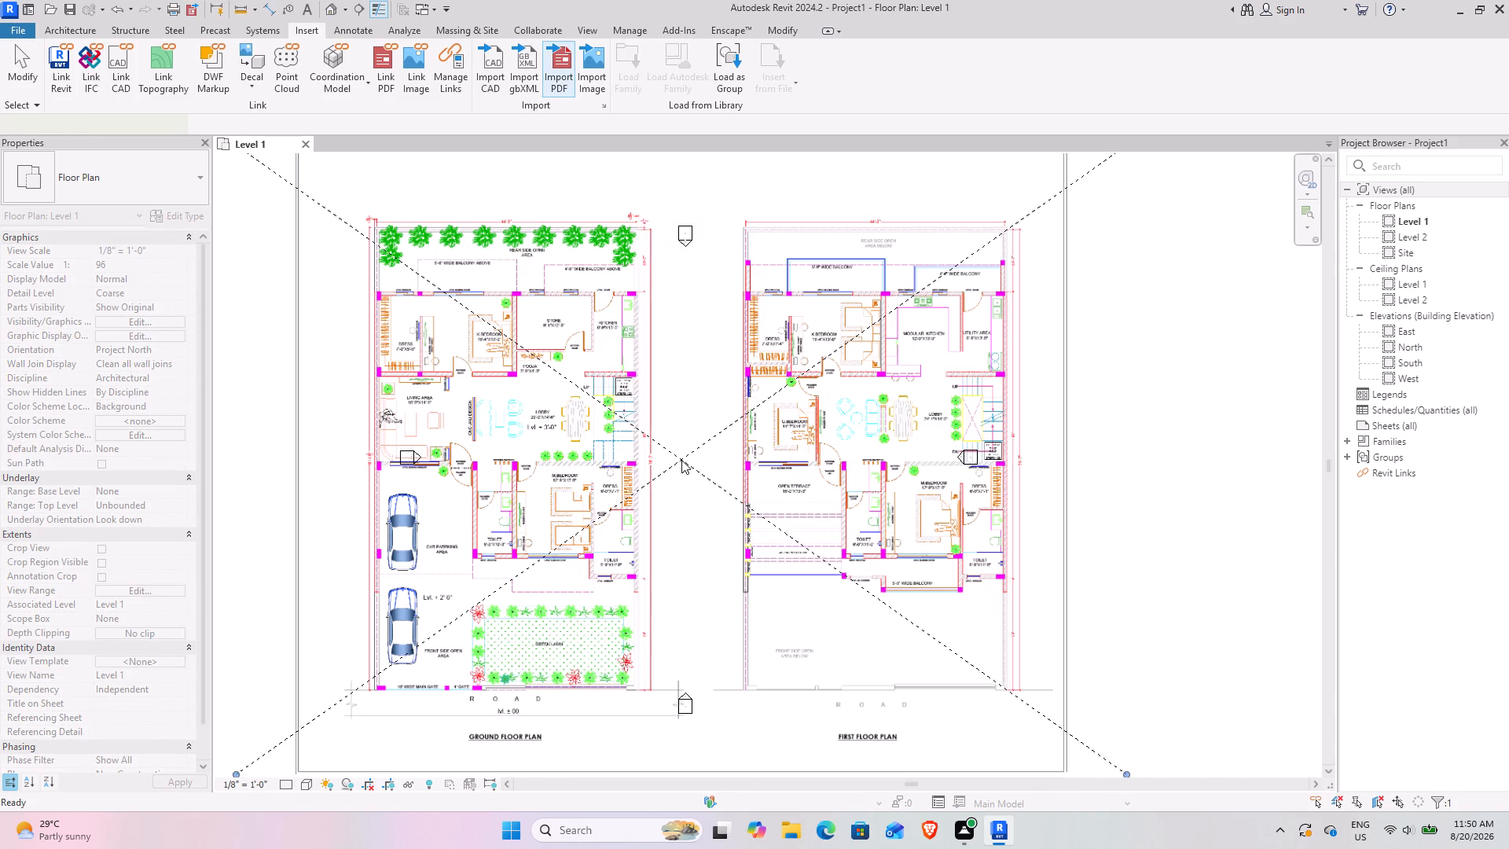
{"action": "key", "text": "Escape"}
Examine the room layouts and labelled sizes on the imported ground floor and first floor plans.
{"action": "scroll", "coordinate": [569, 484], "scroll_direction": "up", "scroll_amount": 6}
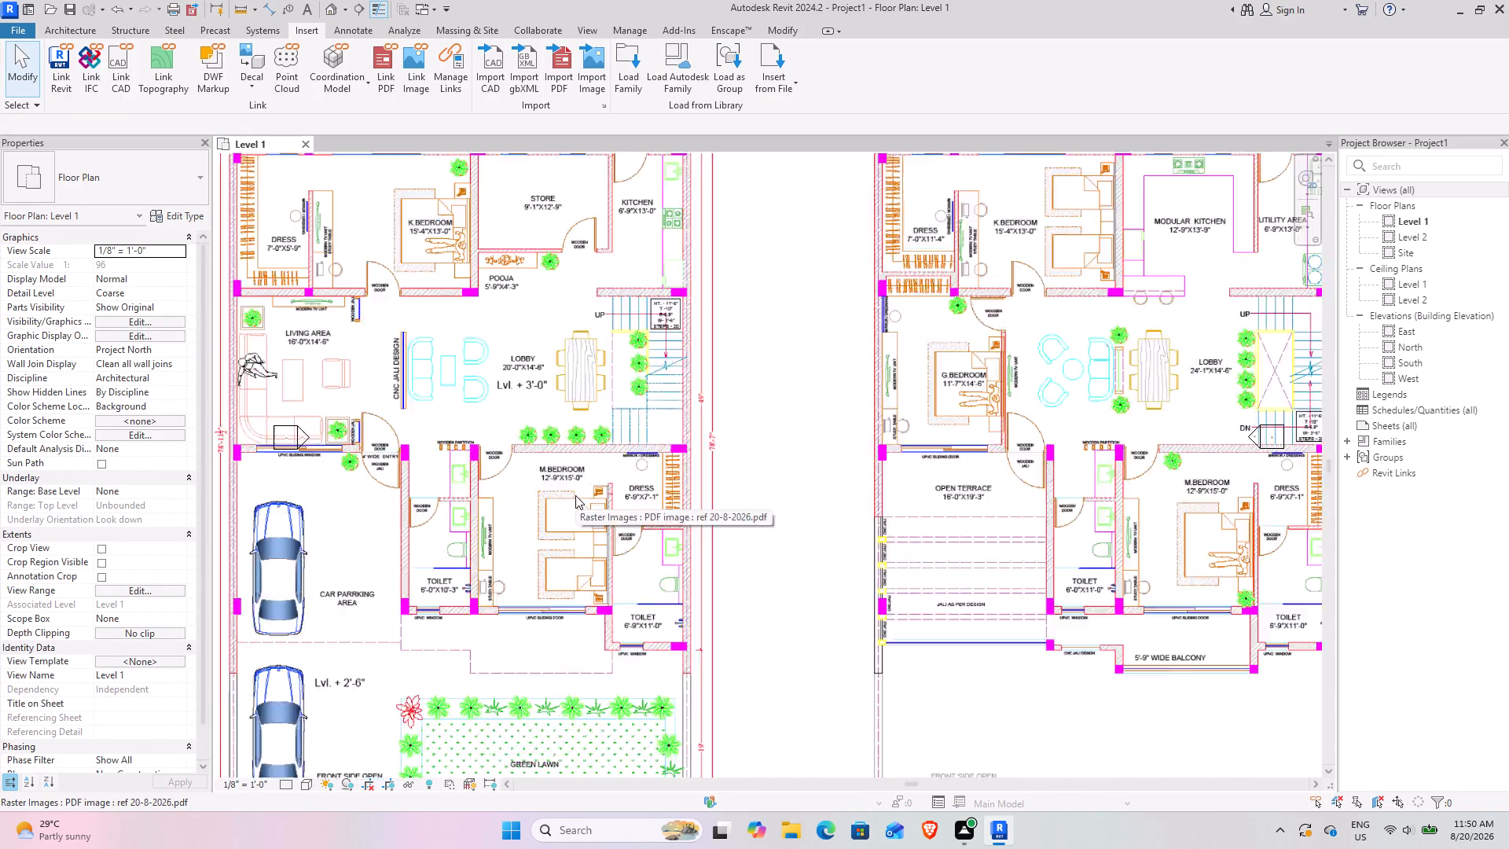
{"action": "scroll", "coordinate": [575, 495], "scroll_direction": "up", "scroll_amount": 6}
{"action": "scroll", "coordinate": [784, 545], "scroll_direction": "up", "scroll_amount": 4}
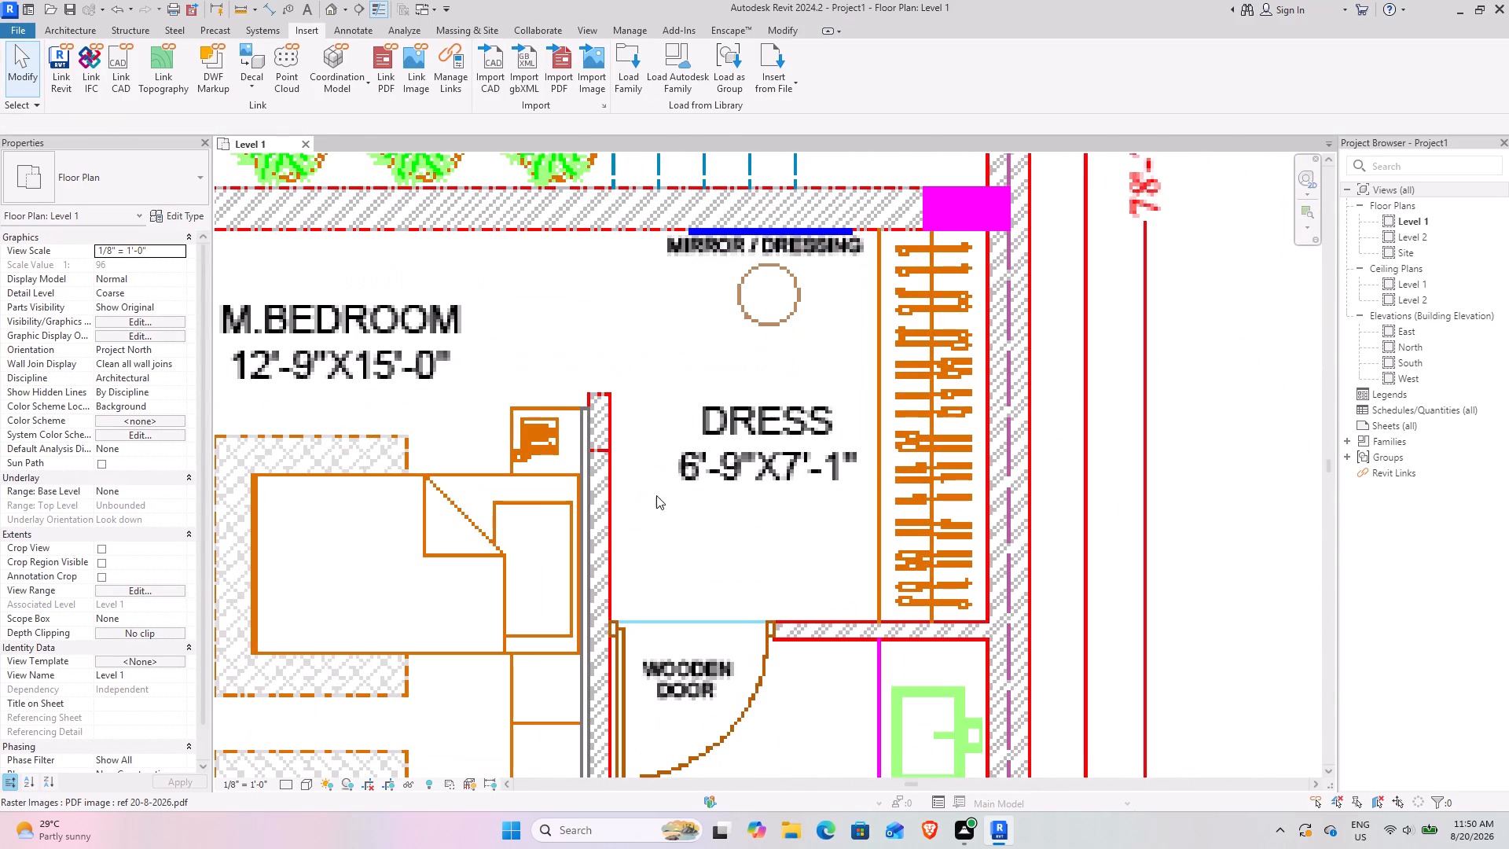
{"action": "scroll", "coordinate": [564, 408], "scroll_direction": "down", "scroll_amount": 11}
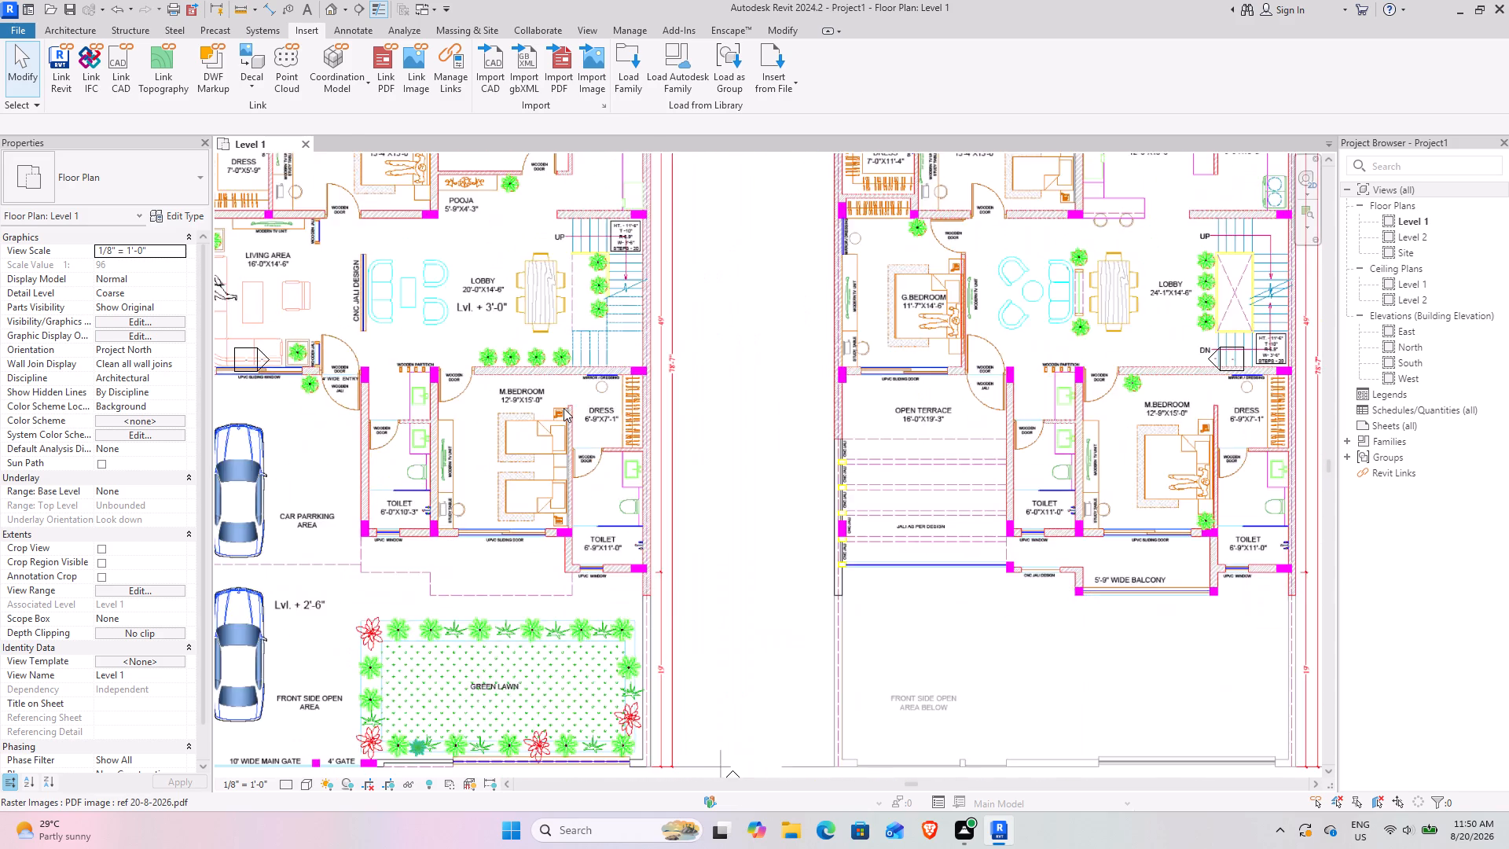
{"action": "scroll", "coordinate": [564, 408], "scroll_direction": "down", "scroll_amount": 4}
{"action": "scroll", "coordinate": [686, 422], "scroll_direction": "down", "scroll_amount": 3}
{"action": "middle_click_drag", "start_coordinate": [707, 410], "coordinate": [597, 487]}
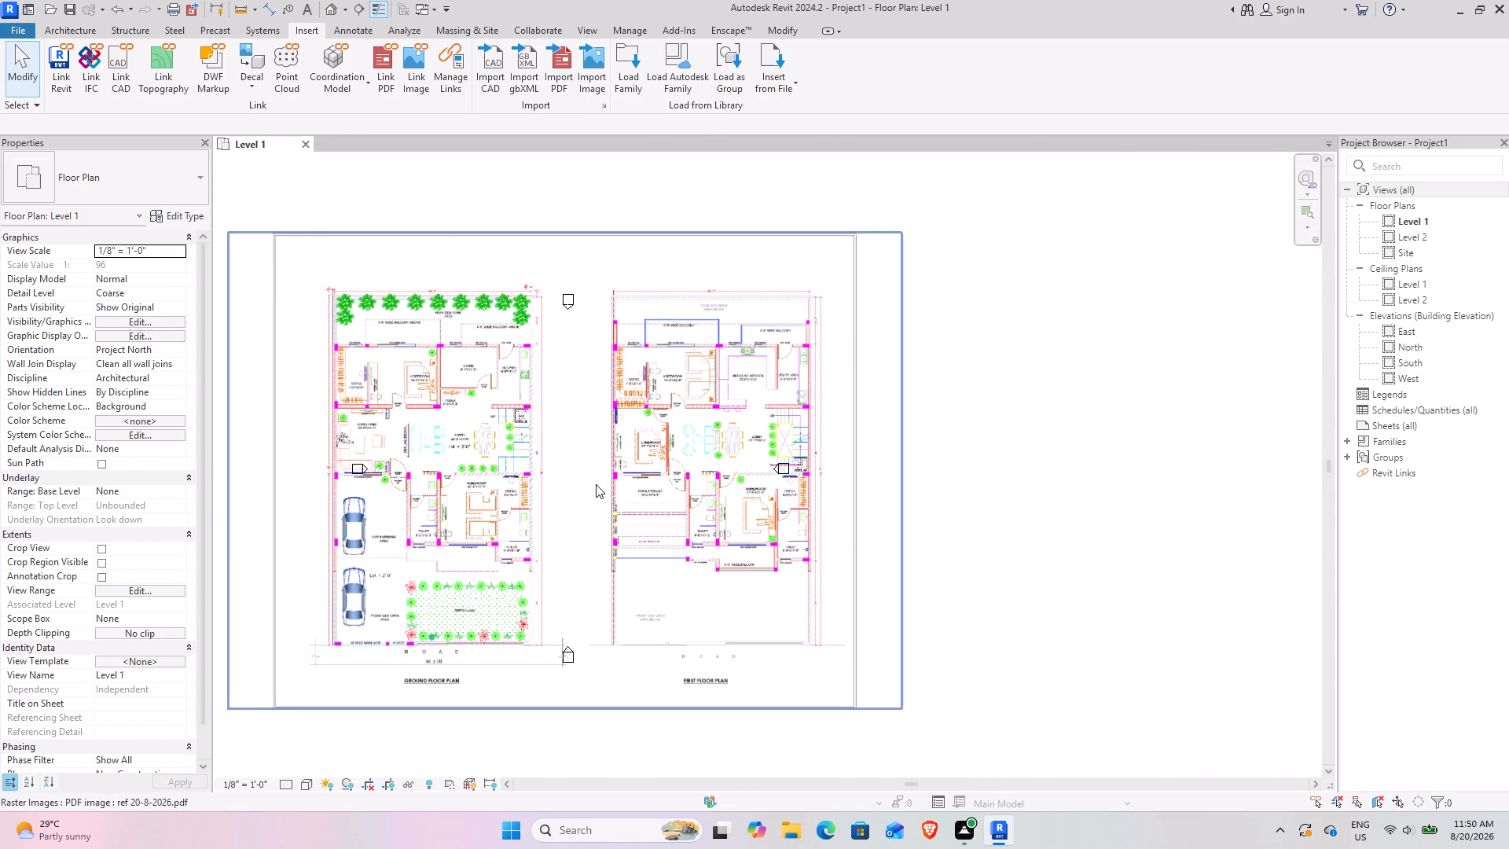
{"action": "scroll", "coordinate": [596, 484], "scroll_direction": "down", "scroll_amount": 1}
{"action": "scroll", "coordinate": [593, 486], "scroll_direction": "up", "scroll_amount": 1}
{"action": "middle_click_drag", "start_coordinate": [512, 487], "coordinate": [620, 465]}
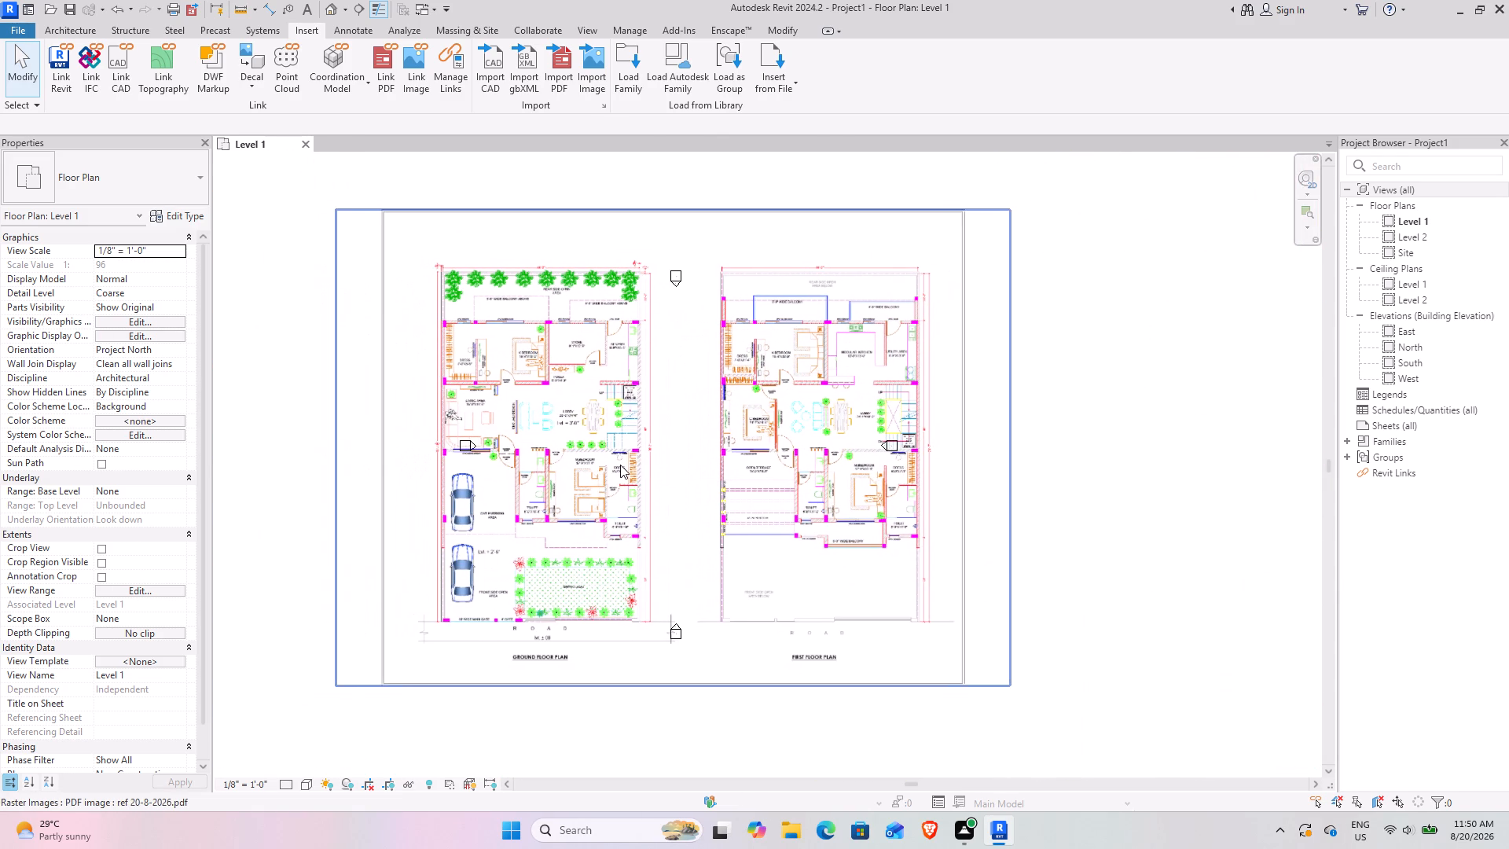
{"action": "scroll", "coordinate": [622, 463], "scroll_direction": "up", "scroll_amount": 5}
{"action": "middle_click_drag", "start_coordinate": [1030, 448], "coordinate": [623, 456]}
{"action": "scroll", "coordinate": [640, 442], "scroll_direction": "up", "scroll_amount": 2}
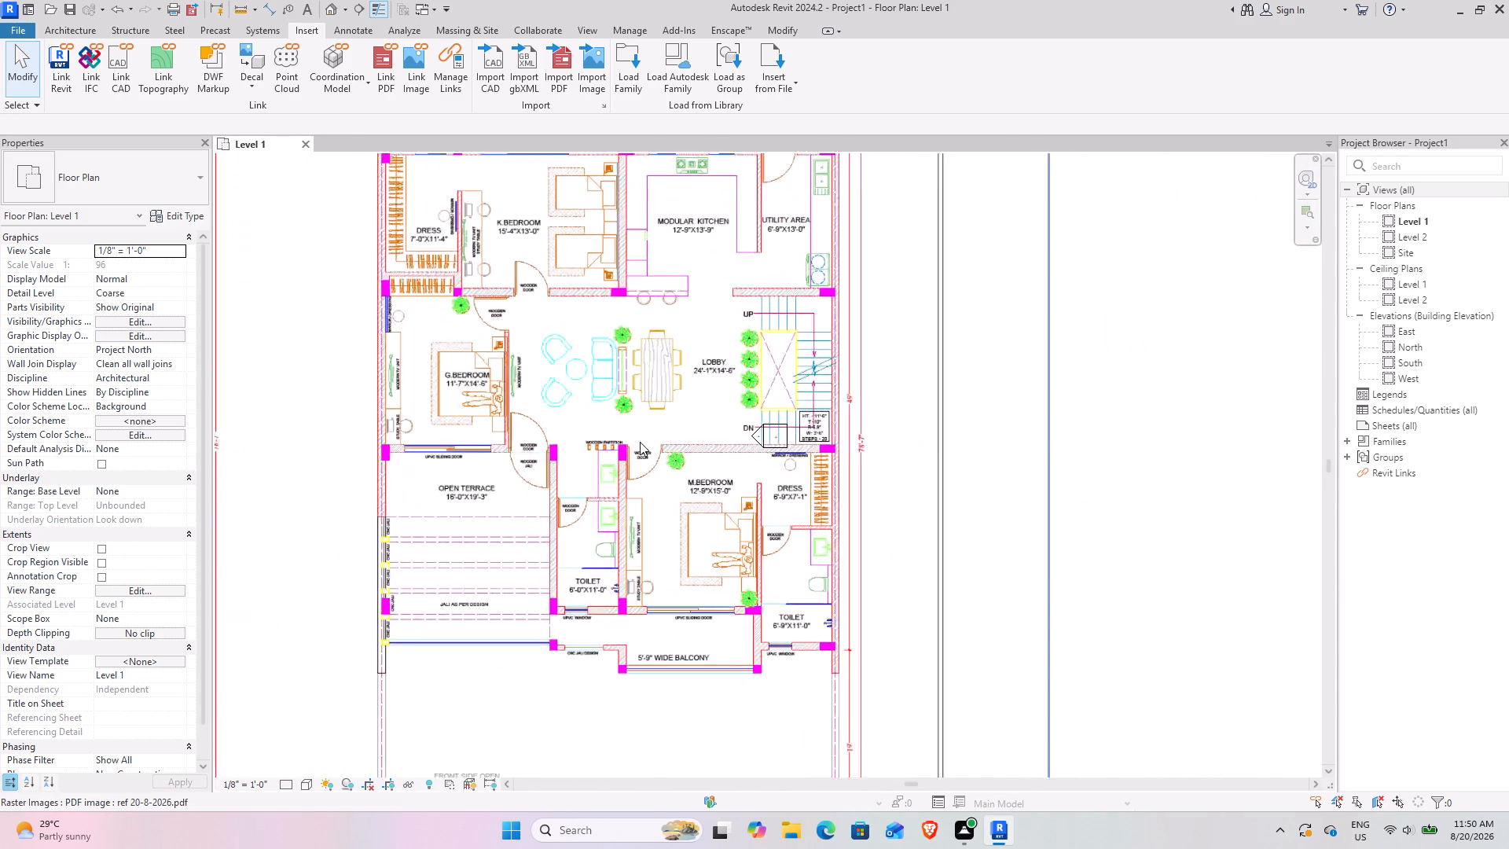
{"action": "scroll", "coordinate": [640, 442], "scroll_direction": "up", "scroll_amount": 5}
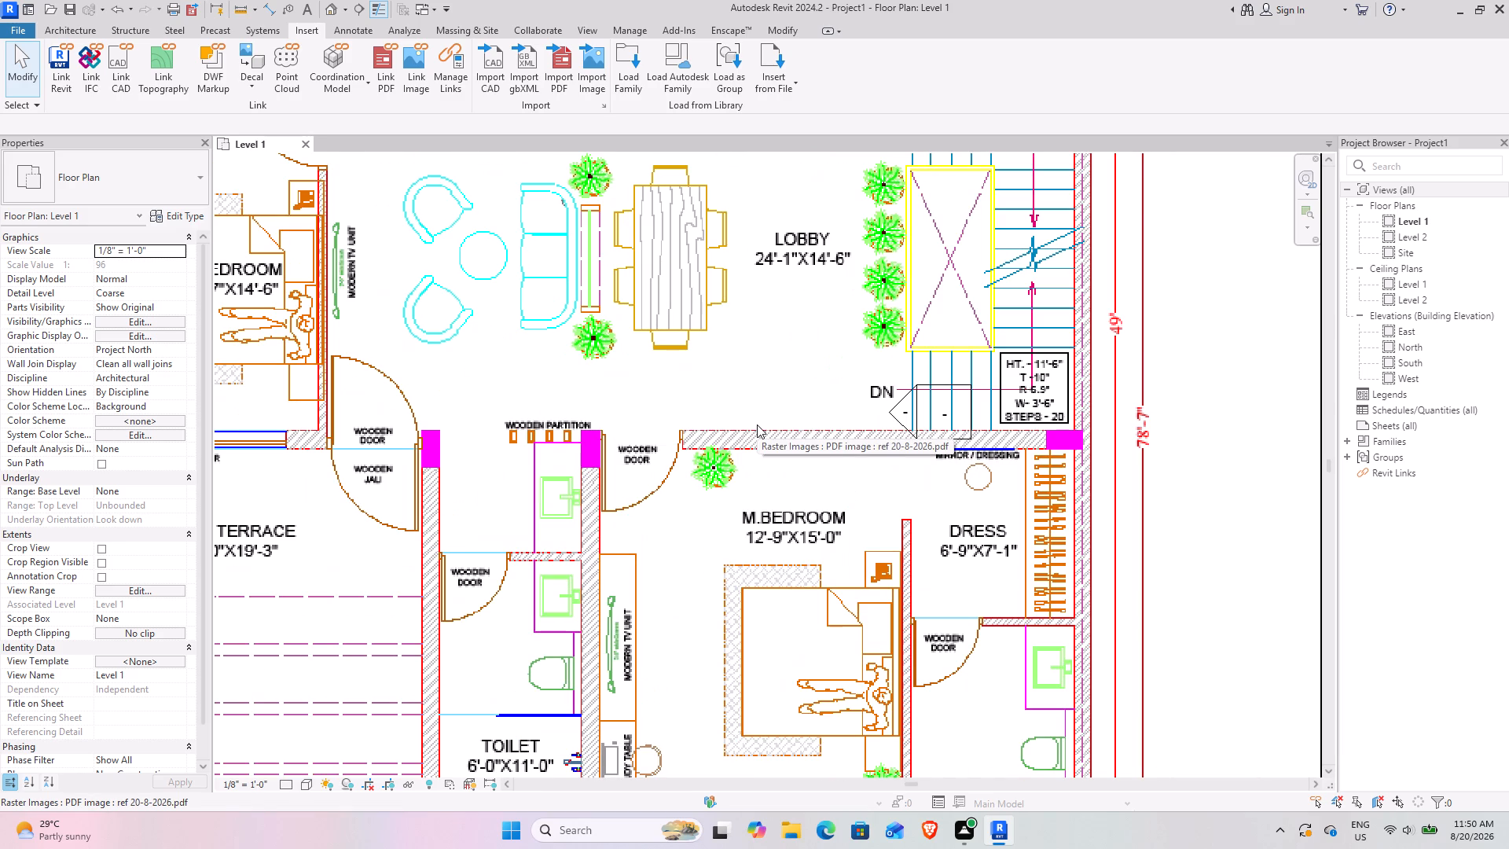
{"action": "scroll", "coordinate": [759, 421], "scroll_direction": "down", "scroll_amount": 3}
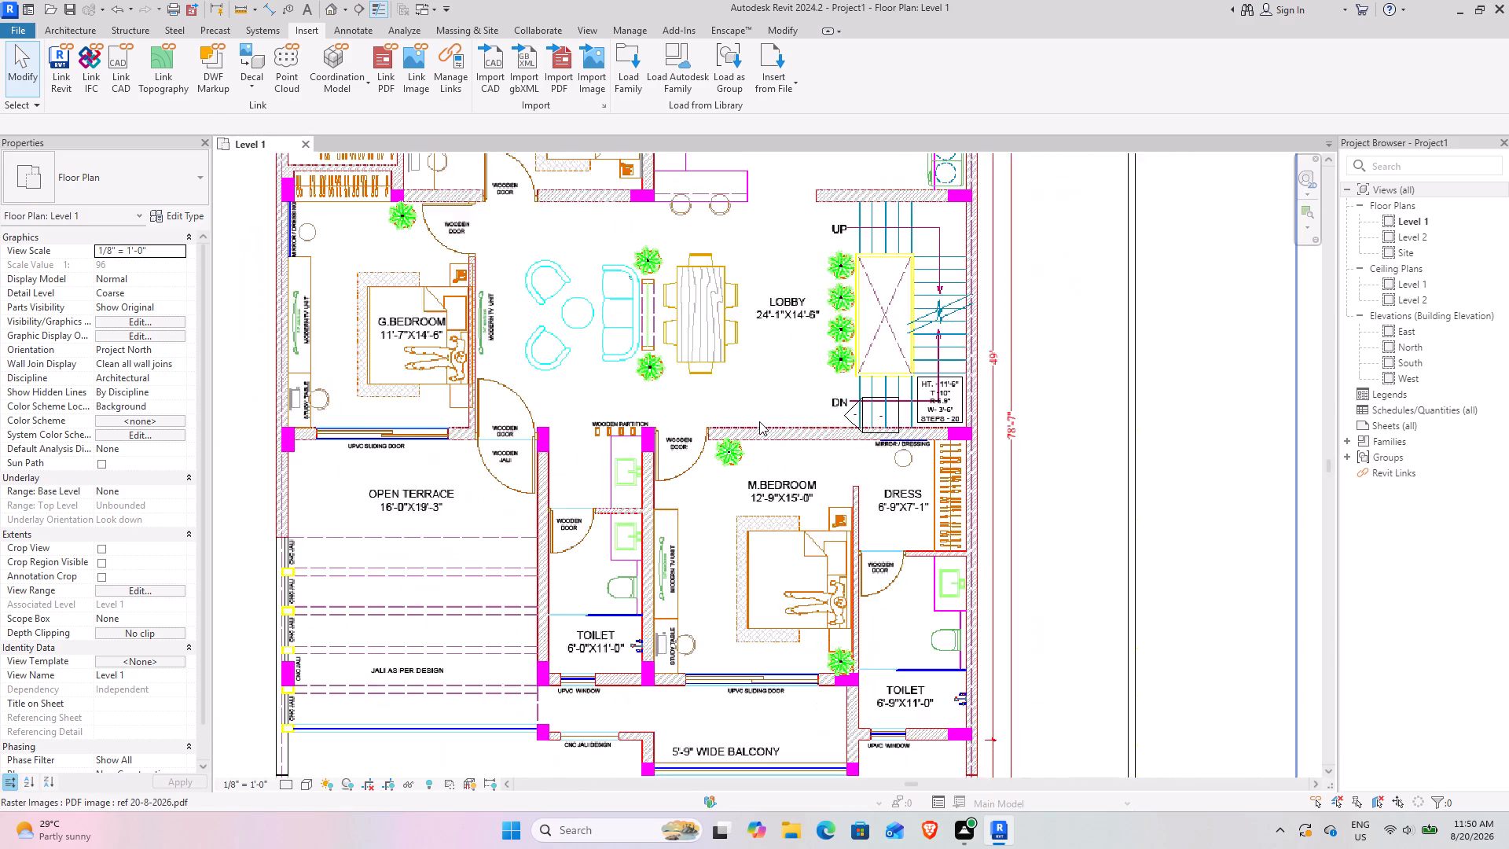
{"action": "scroll", "coordinate": [759, 421], "scroll_direction": "down", "scroll_amount": 3}
{"action": "middle_click_drag", "start_coordinate": [432, 421], "coordinate": [989, 434]}
{"action": "scroll", "coordinate": [824, 434], "scroll_direction": "down", "scroll_amount": 2}
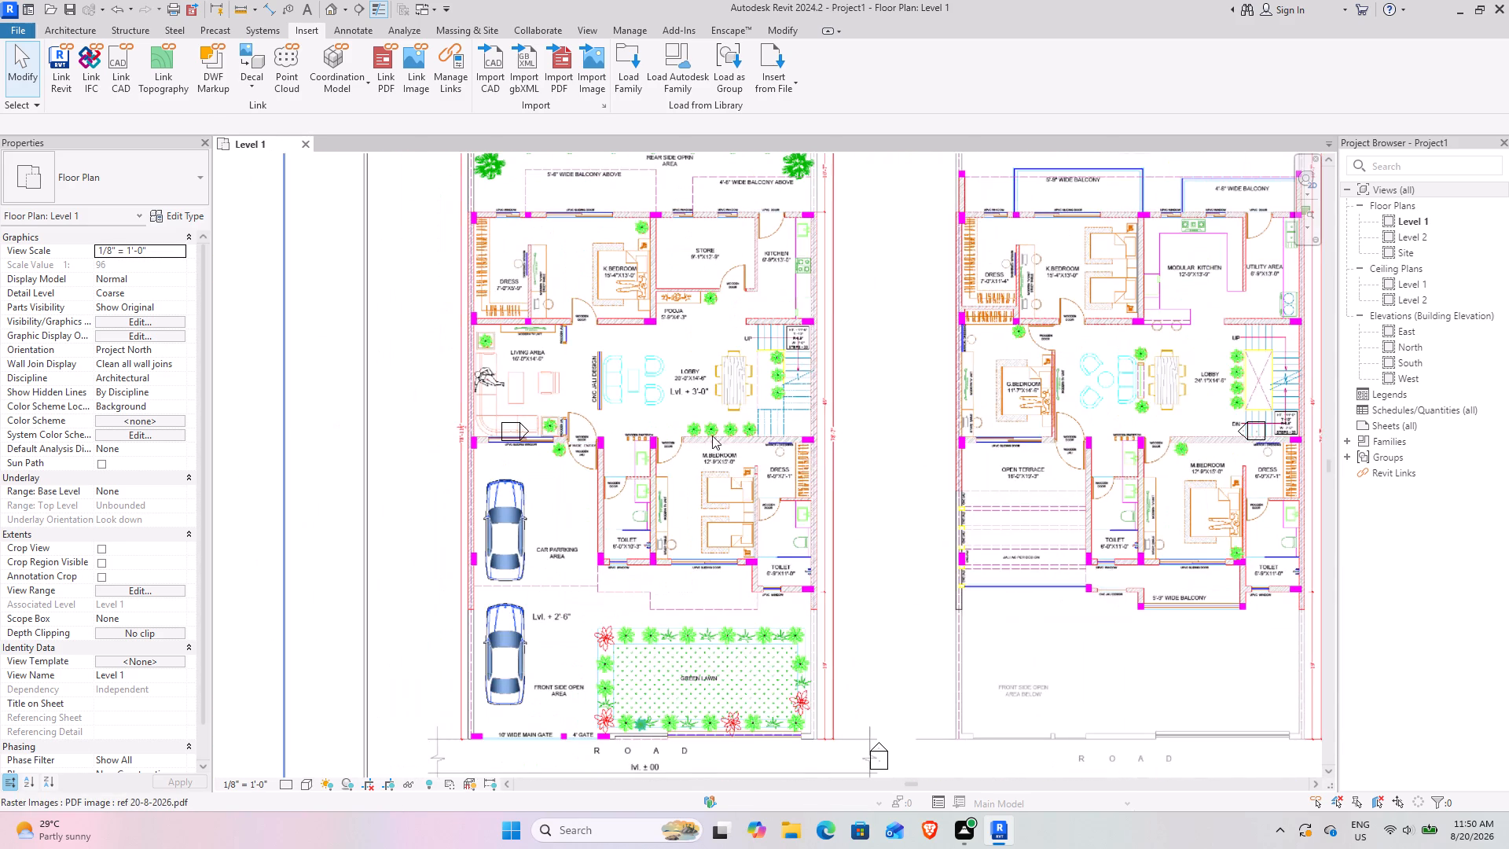
{"action": "scroll", "coordinate": [619, 527], "scroll_direction": "up", "scroll_amount": 4}
{"action": "middle_click_drag", "start_coordinate": [850, 458], "coordinate": [693, 601]}
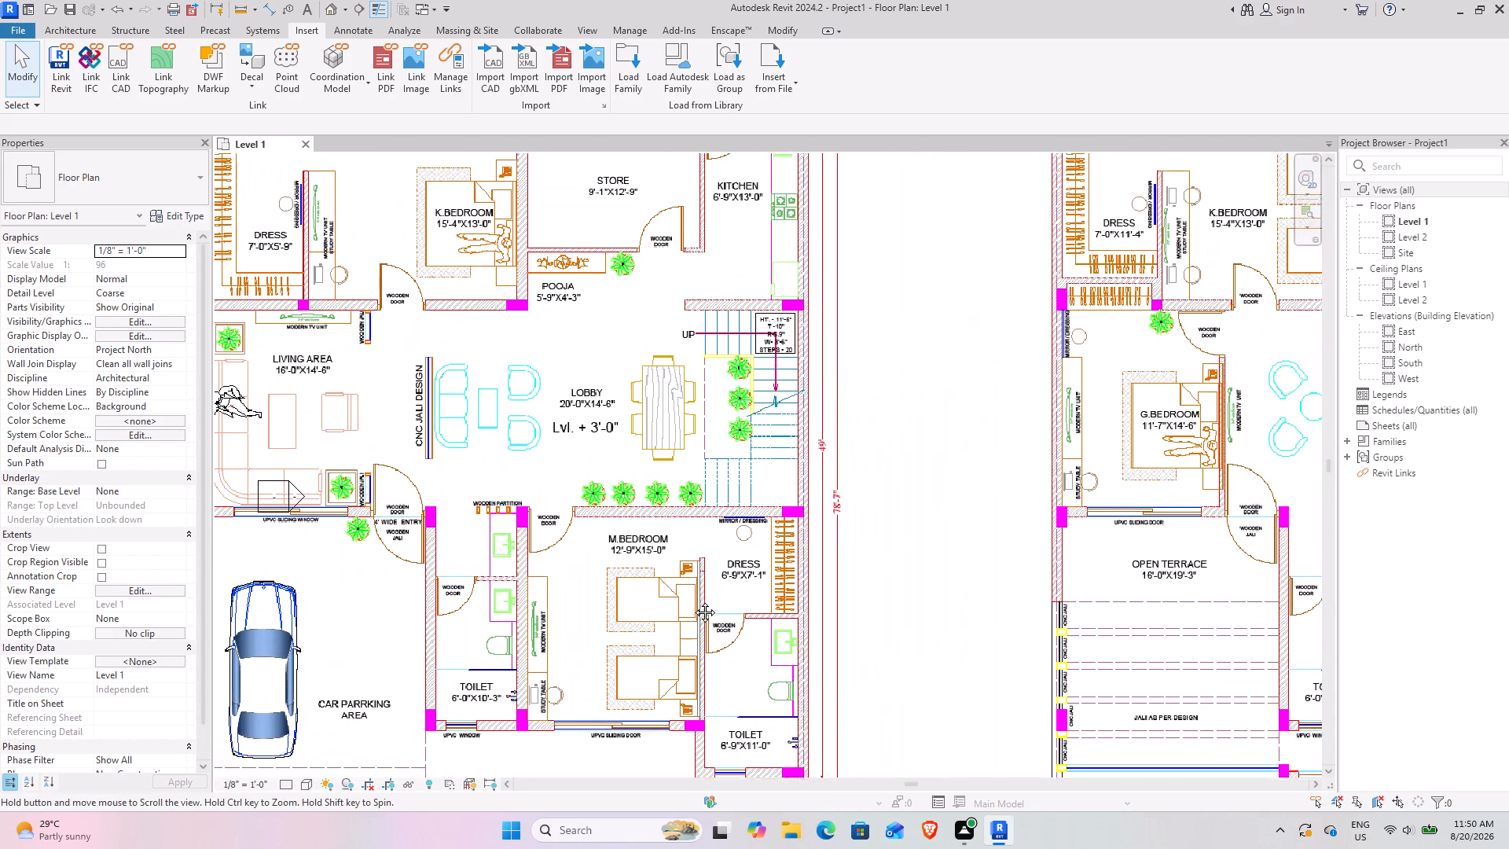
{"action": "middle_click_drag", "start_coordinate": [693, 601], "coordinate": [692, 623]}
{"action": "middle_click_drag", "start_coordinate": [621, 457], "coordinate": [788, 586]}
{"action": "scroll", "coordinate": [489, 542], "scroll_direction": "up", "scroll_amount": 8}
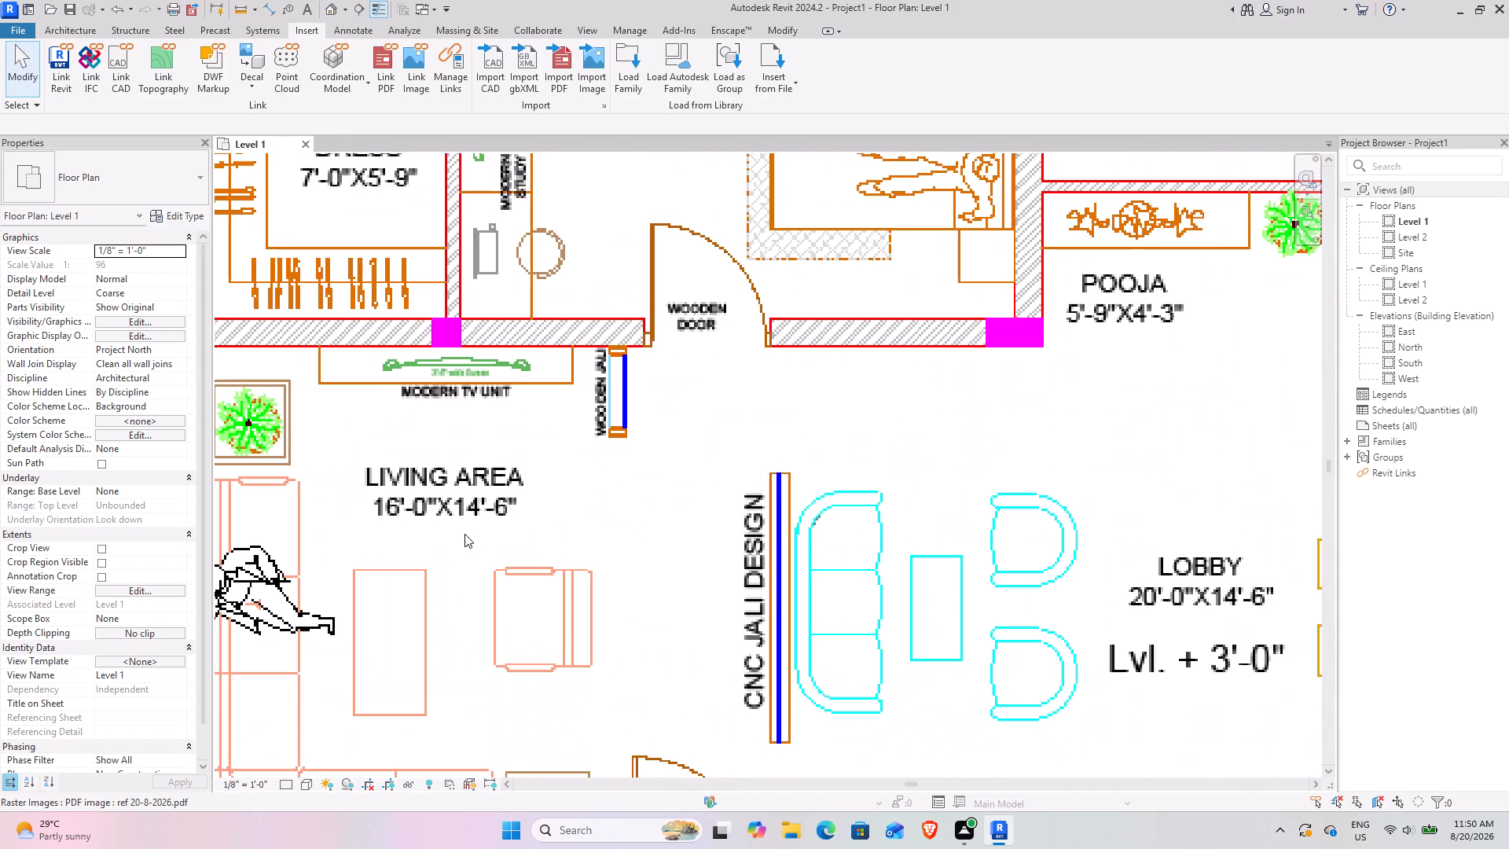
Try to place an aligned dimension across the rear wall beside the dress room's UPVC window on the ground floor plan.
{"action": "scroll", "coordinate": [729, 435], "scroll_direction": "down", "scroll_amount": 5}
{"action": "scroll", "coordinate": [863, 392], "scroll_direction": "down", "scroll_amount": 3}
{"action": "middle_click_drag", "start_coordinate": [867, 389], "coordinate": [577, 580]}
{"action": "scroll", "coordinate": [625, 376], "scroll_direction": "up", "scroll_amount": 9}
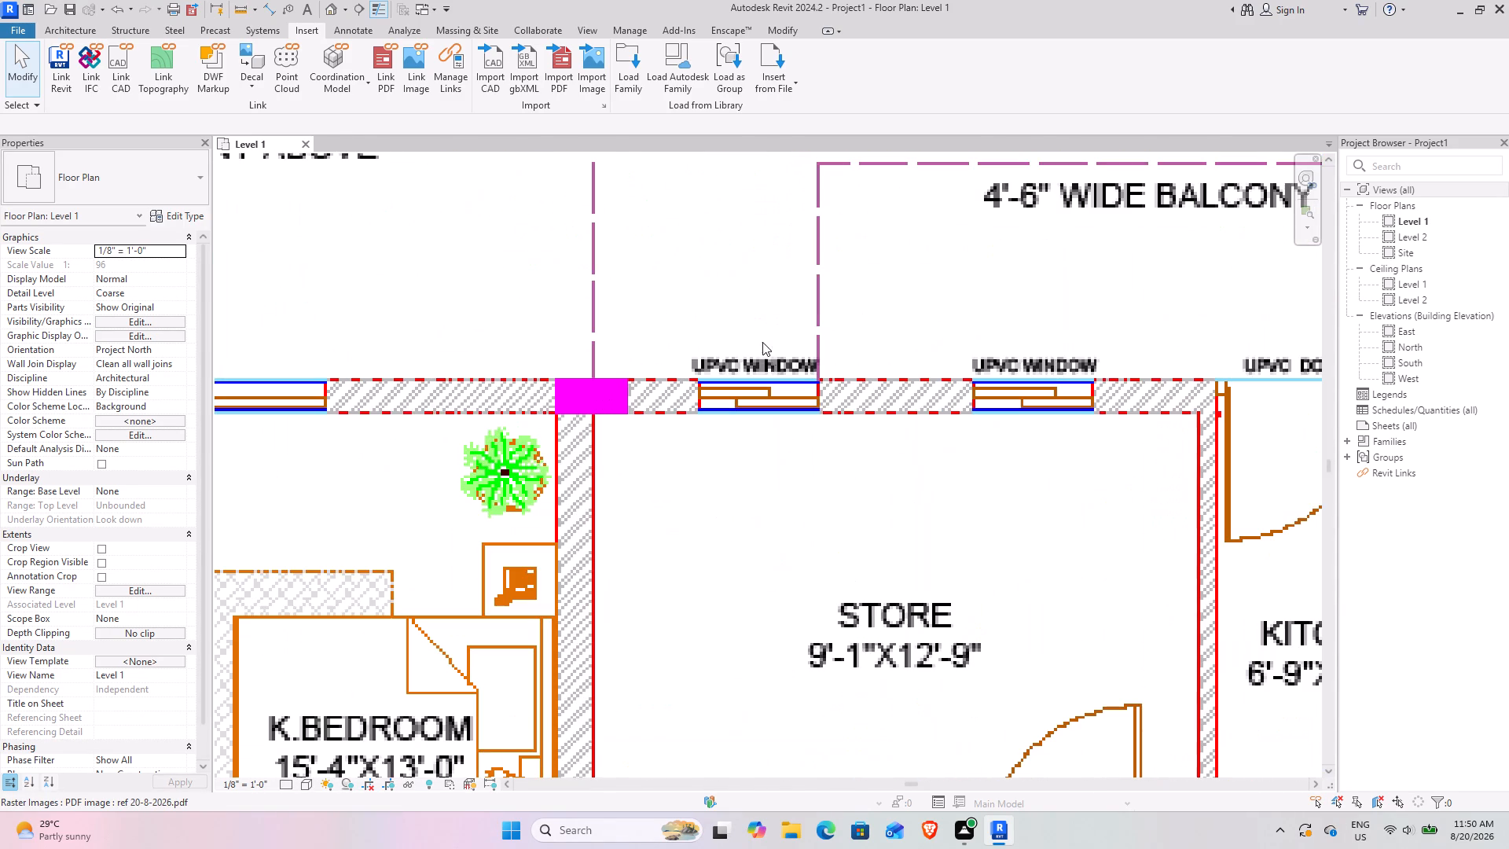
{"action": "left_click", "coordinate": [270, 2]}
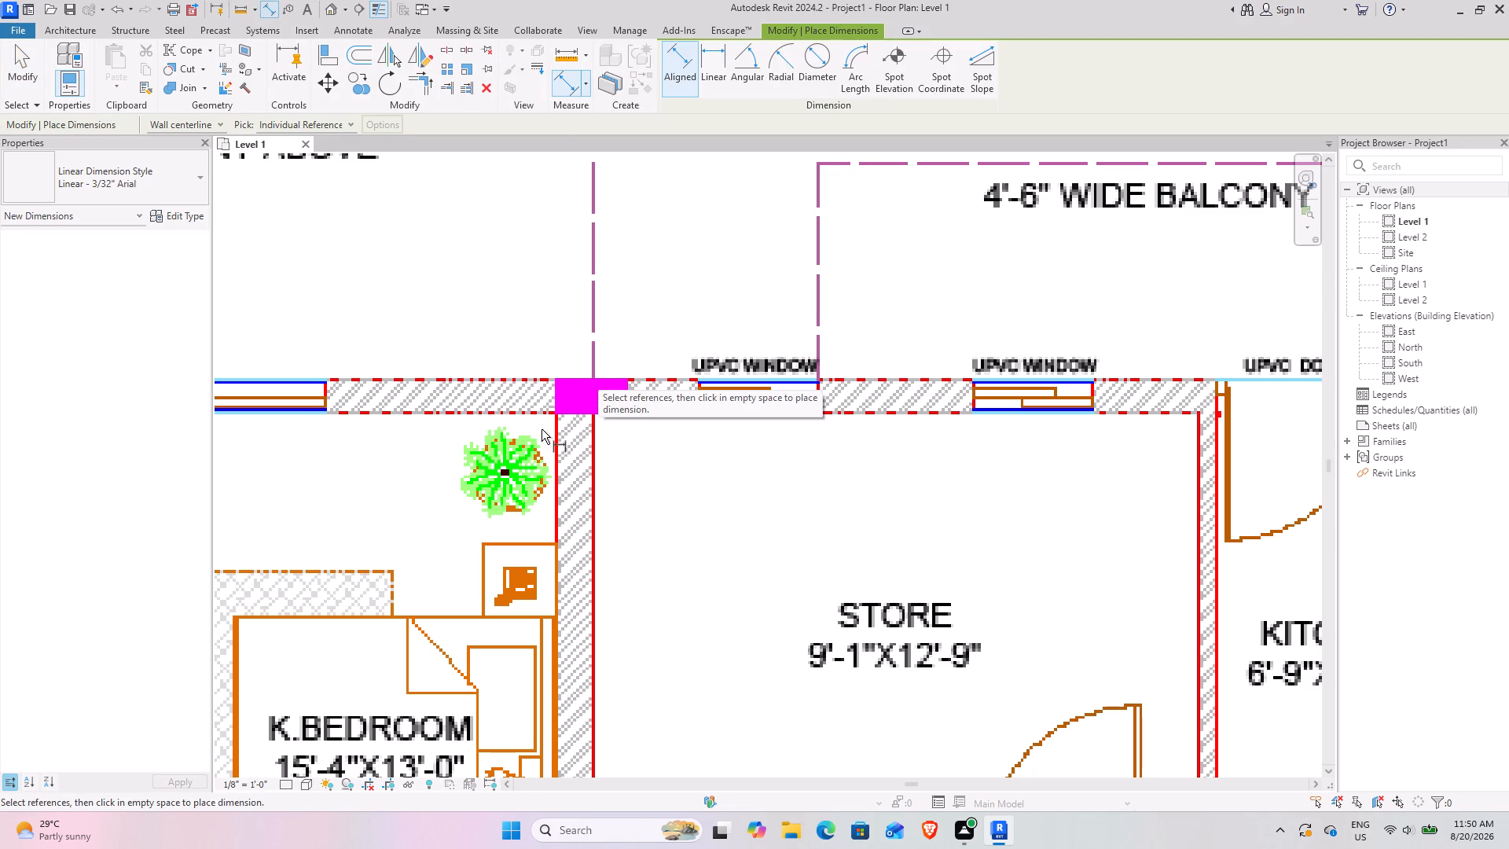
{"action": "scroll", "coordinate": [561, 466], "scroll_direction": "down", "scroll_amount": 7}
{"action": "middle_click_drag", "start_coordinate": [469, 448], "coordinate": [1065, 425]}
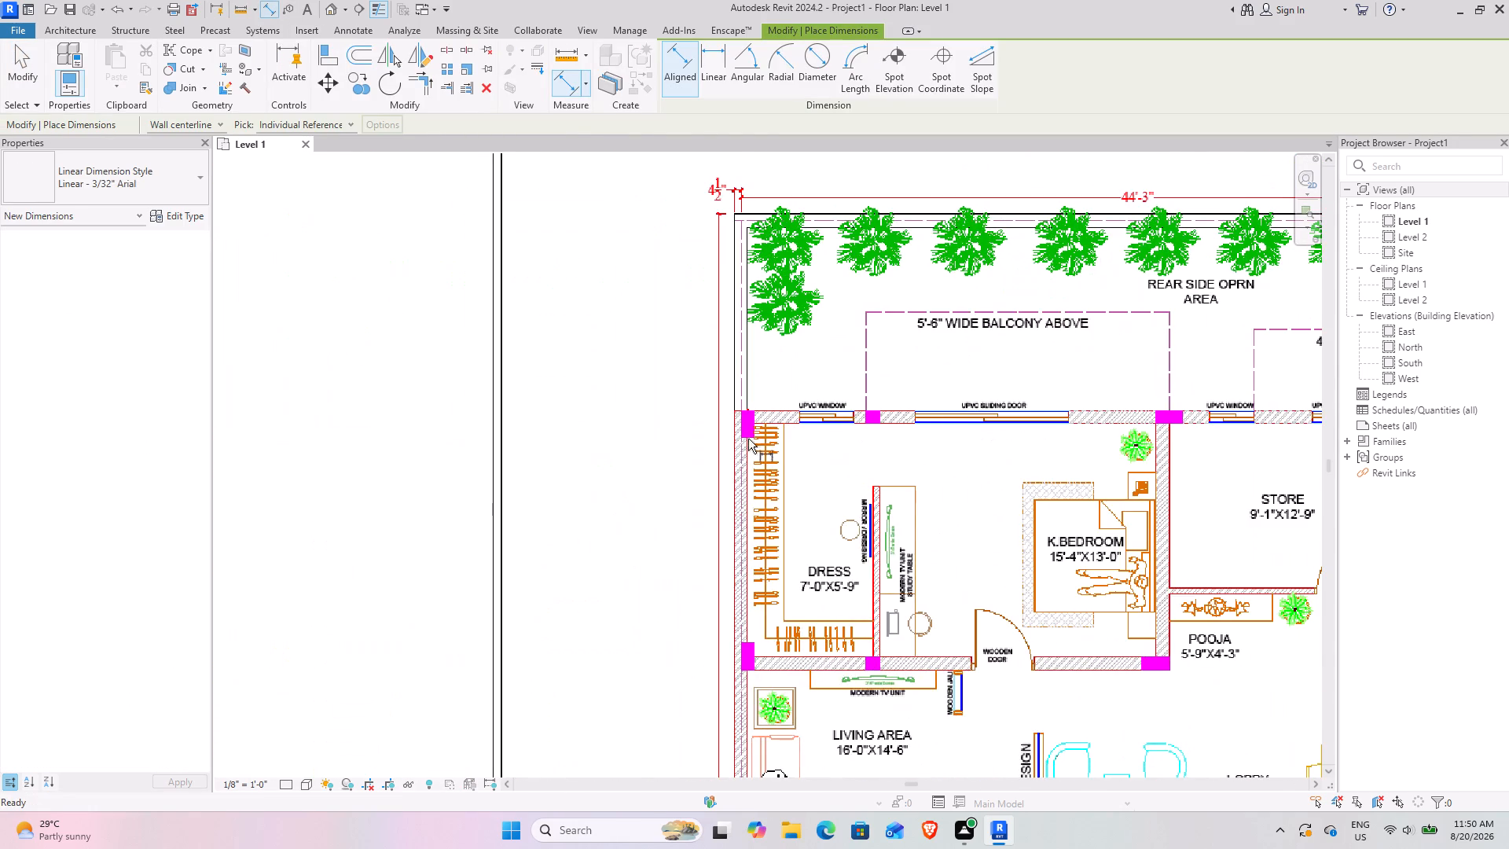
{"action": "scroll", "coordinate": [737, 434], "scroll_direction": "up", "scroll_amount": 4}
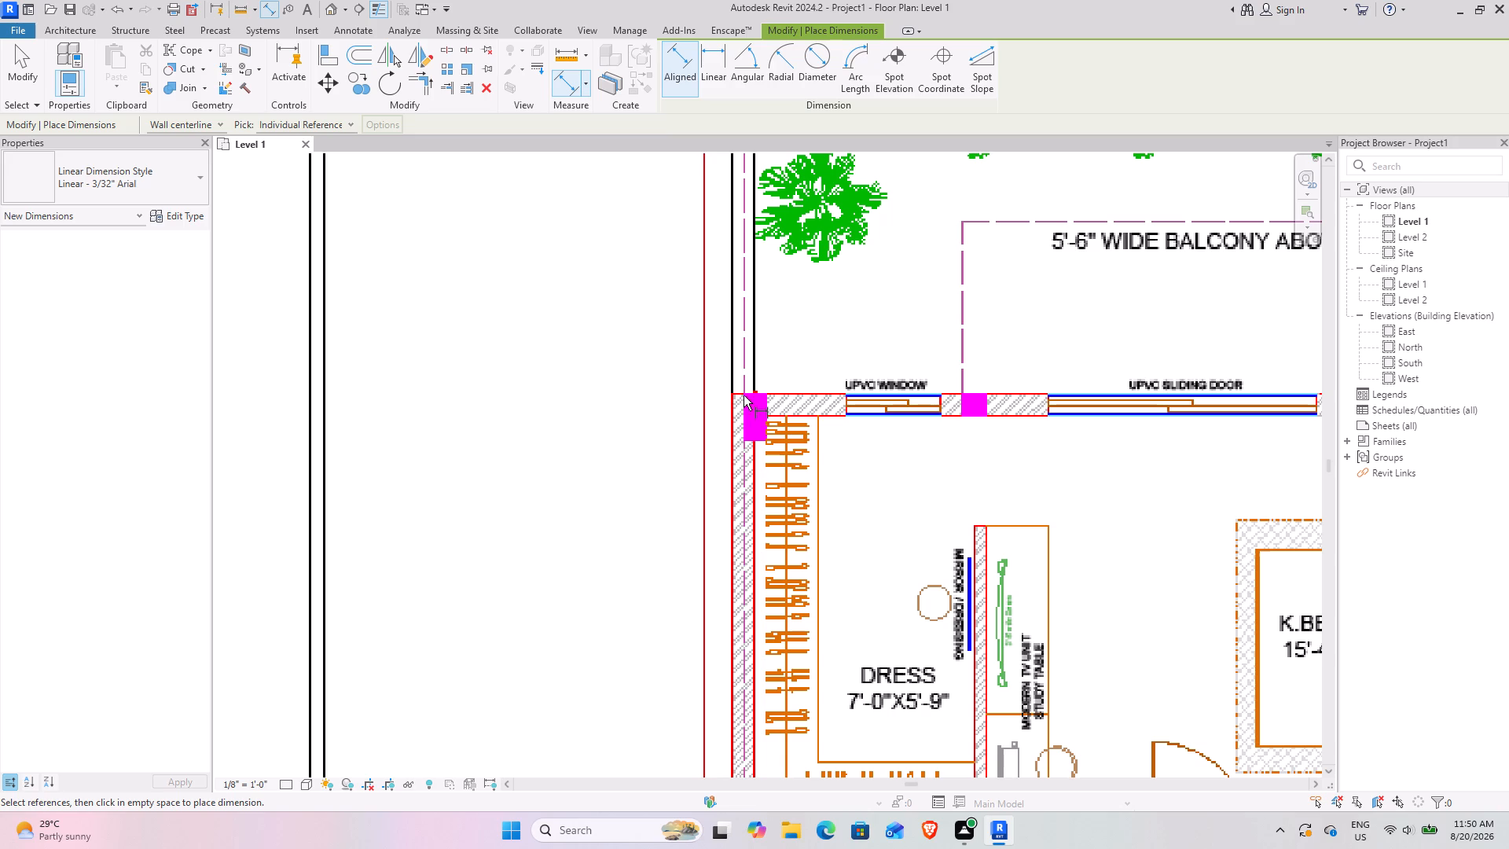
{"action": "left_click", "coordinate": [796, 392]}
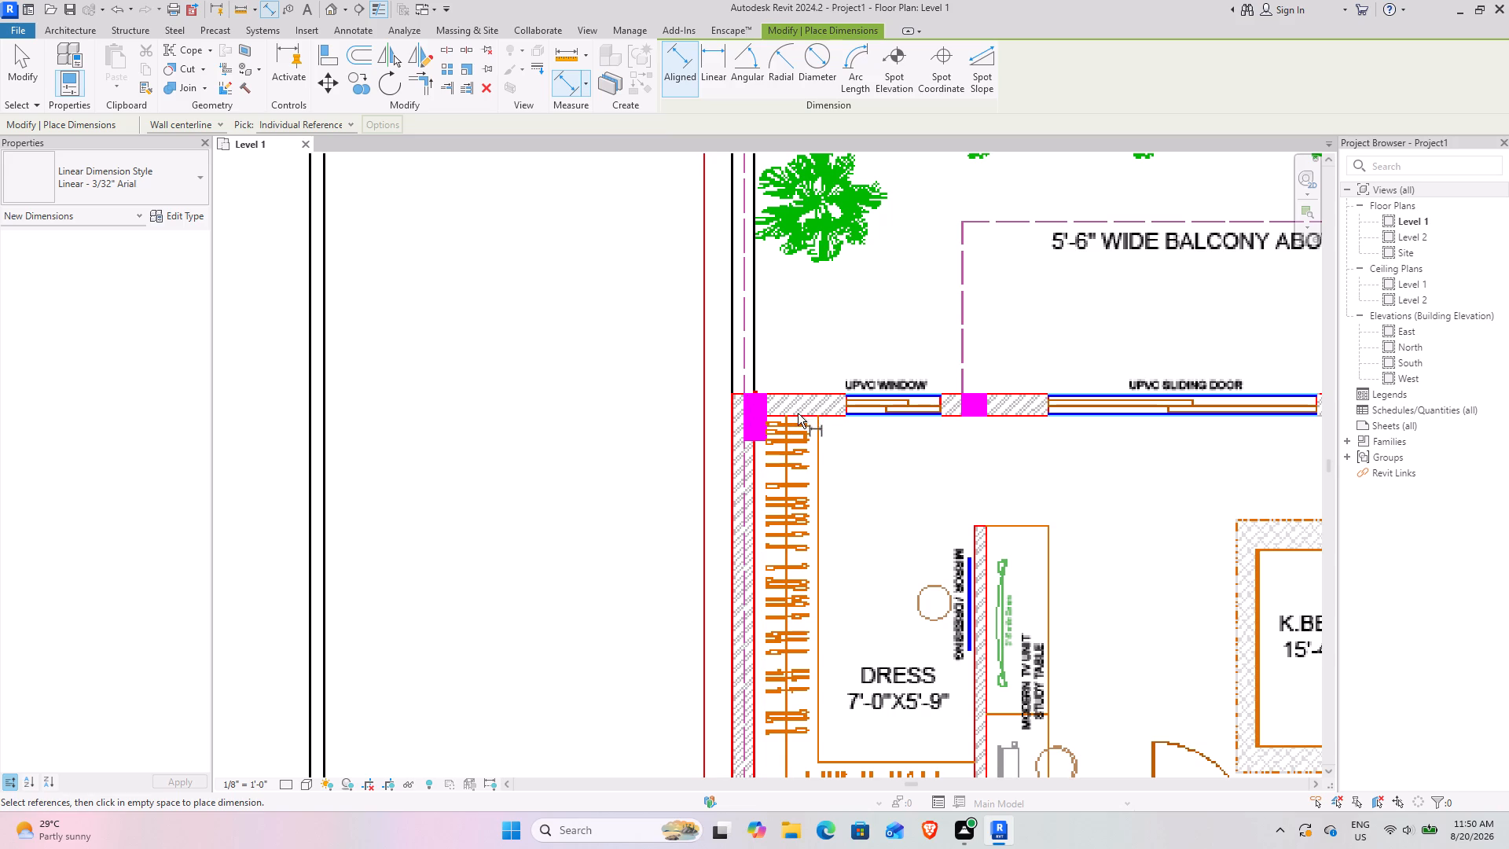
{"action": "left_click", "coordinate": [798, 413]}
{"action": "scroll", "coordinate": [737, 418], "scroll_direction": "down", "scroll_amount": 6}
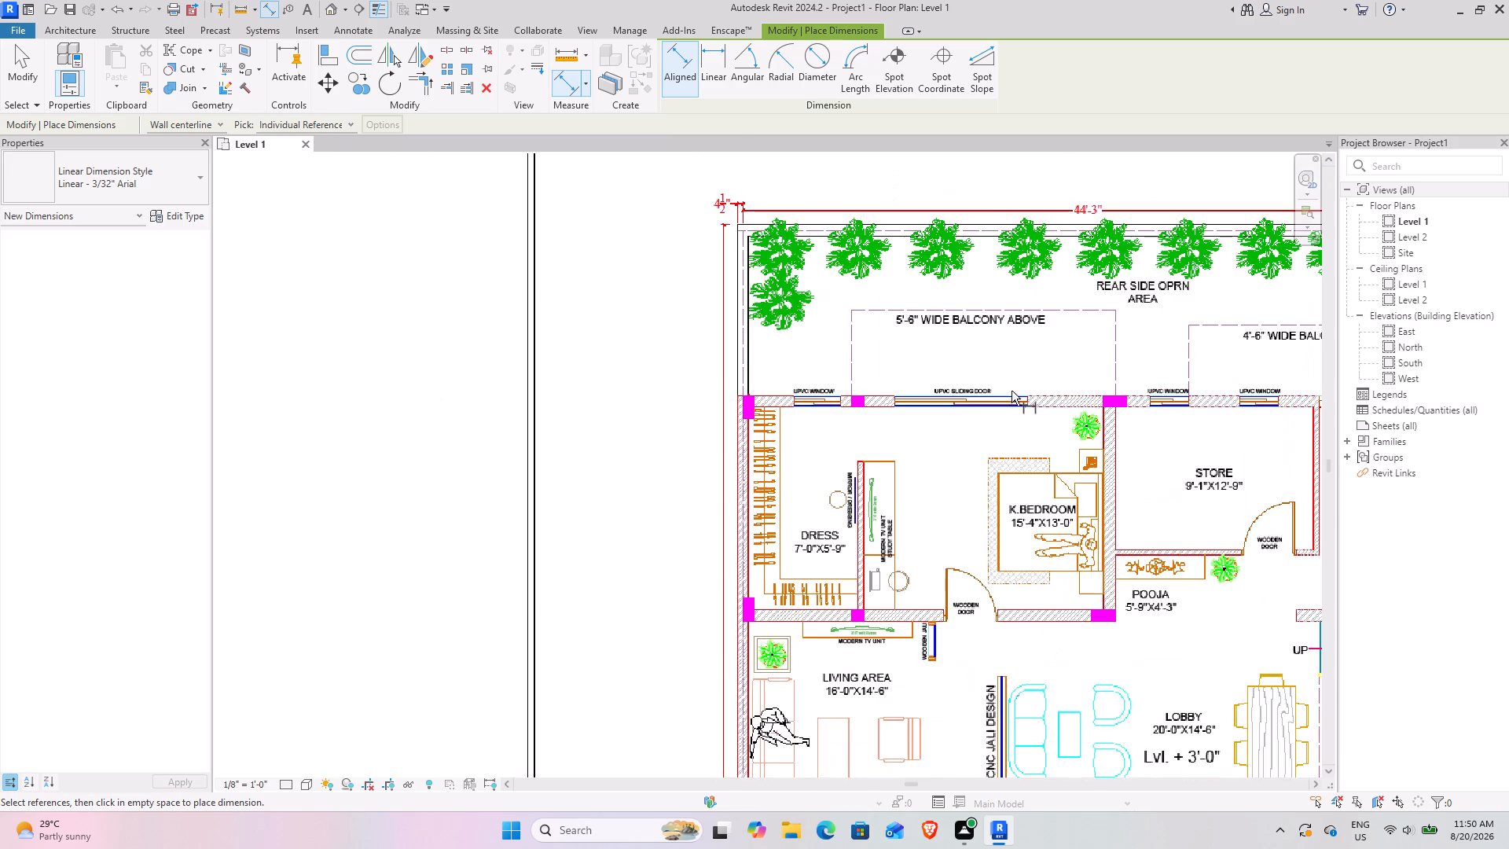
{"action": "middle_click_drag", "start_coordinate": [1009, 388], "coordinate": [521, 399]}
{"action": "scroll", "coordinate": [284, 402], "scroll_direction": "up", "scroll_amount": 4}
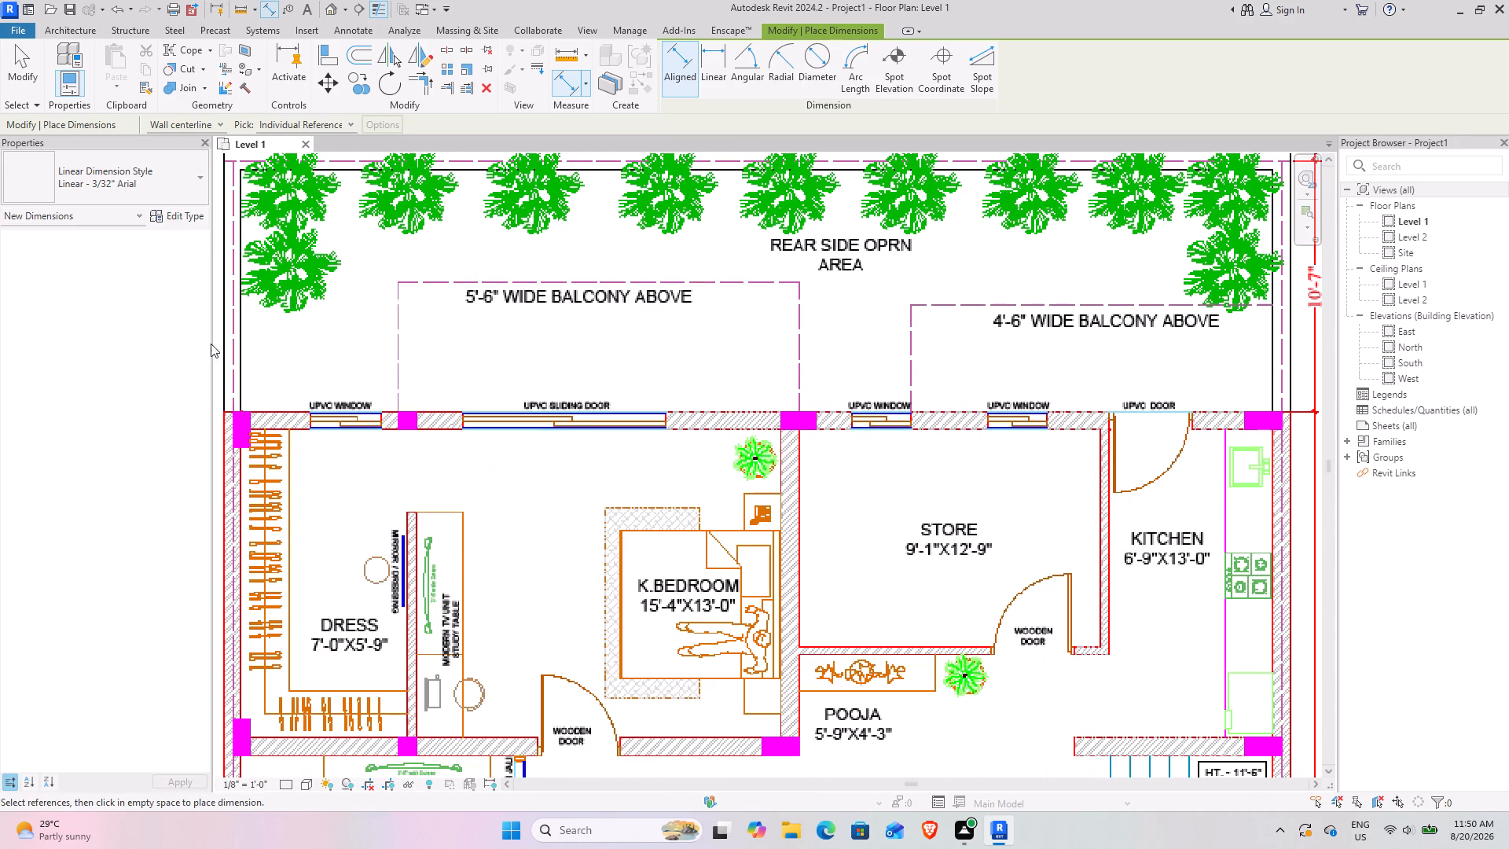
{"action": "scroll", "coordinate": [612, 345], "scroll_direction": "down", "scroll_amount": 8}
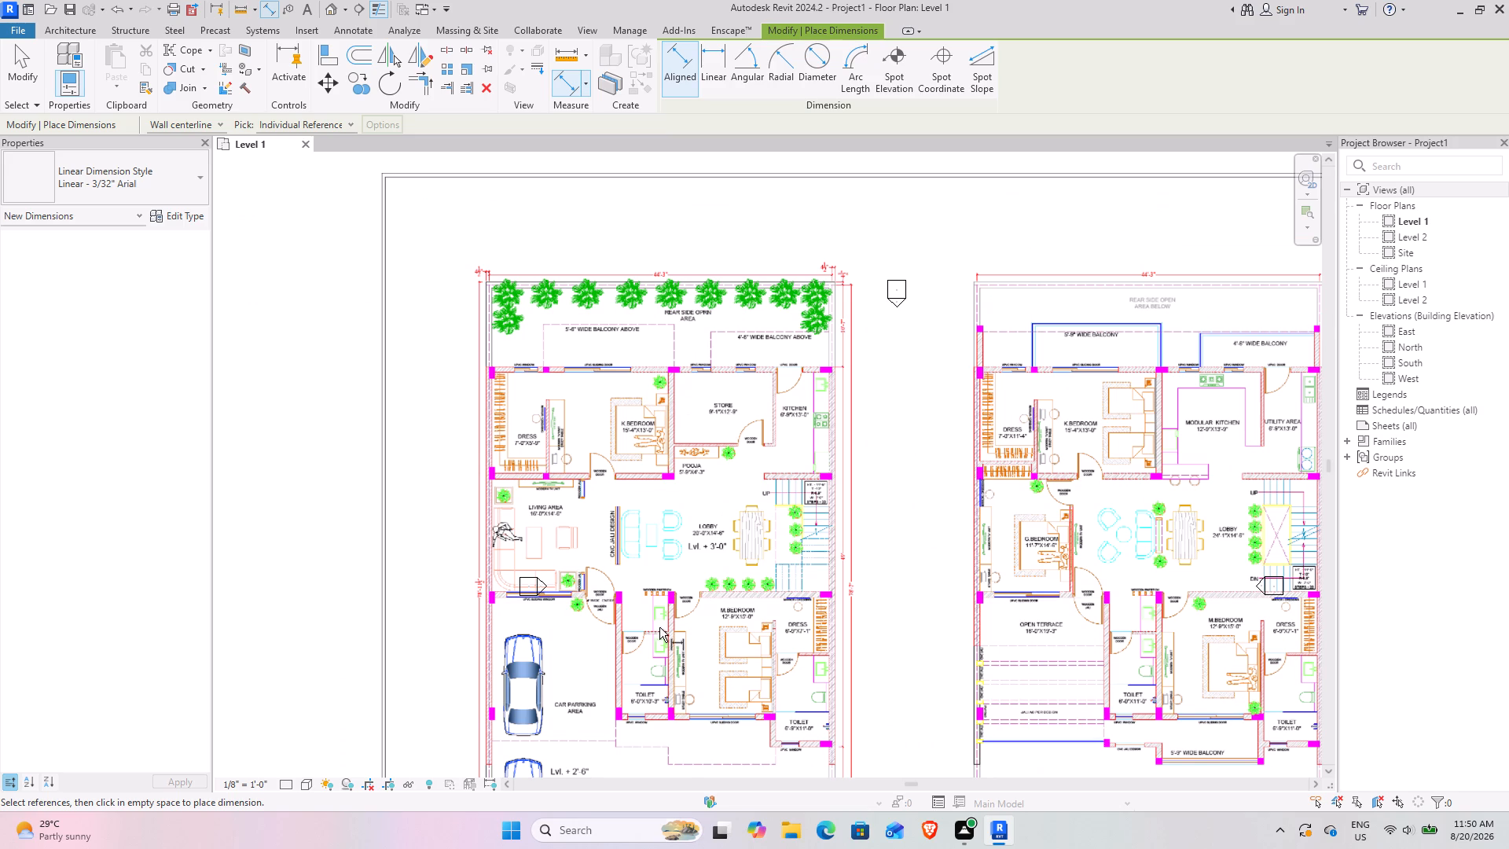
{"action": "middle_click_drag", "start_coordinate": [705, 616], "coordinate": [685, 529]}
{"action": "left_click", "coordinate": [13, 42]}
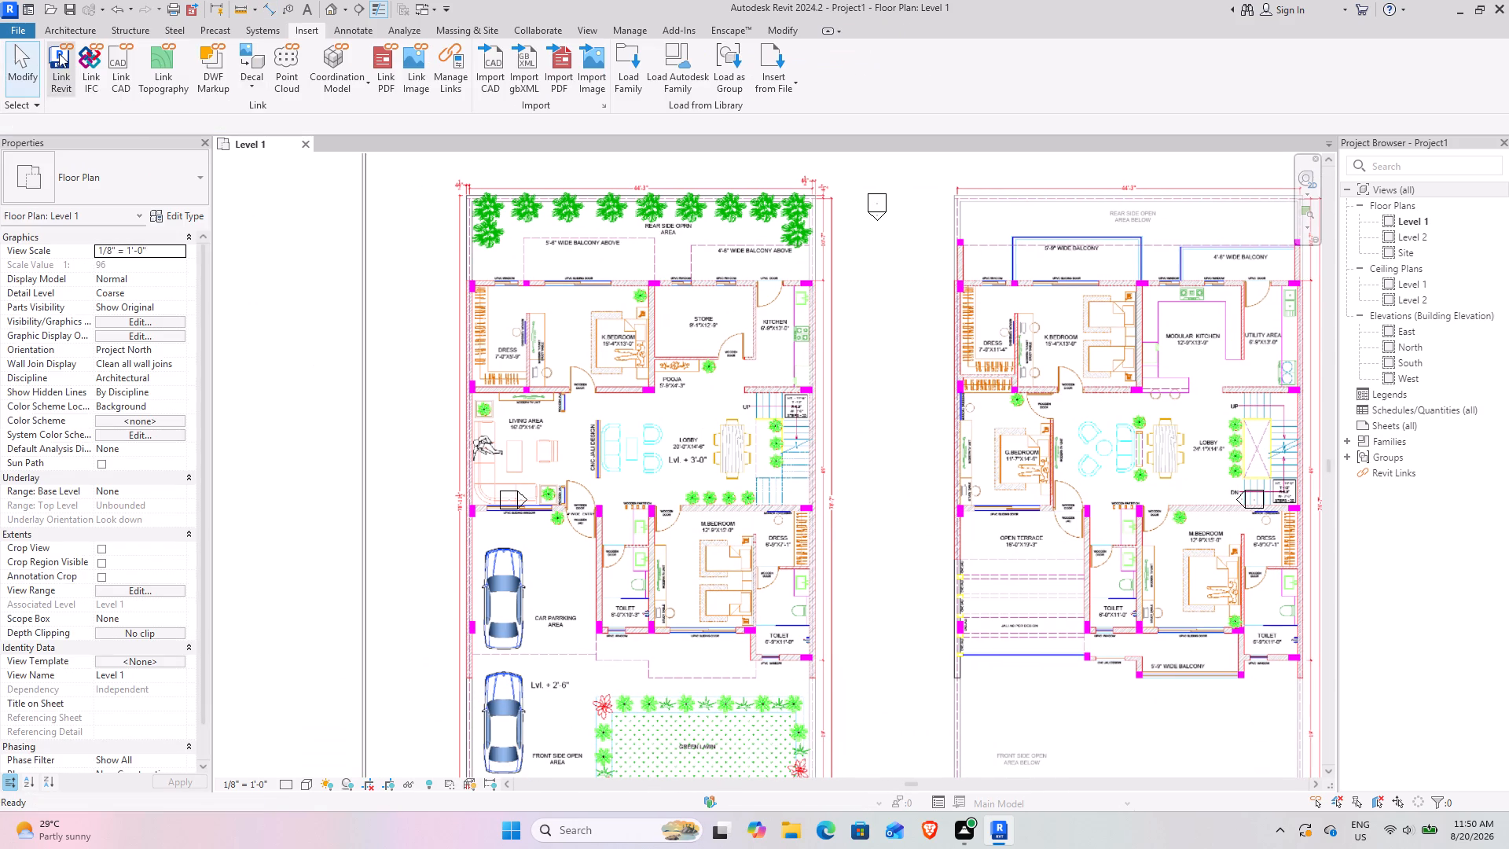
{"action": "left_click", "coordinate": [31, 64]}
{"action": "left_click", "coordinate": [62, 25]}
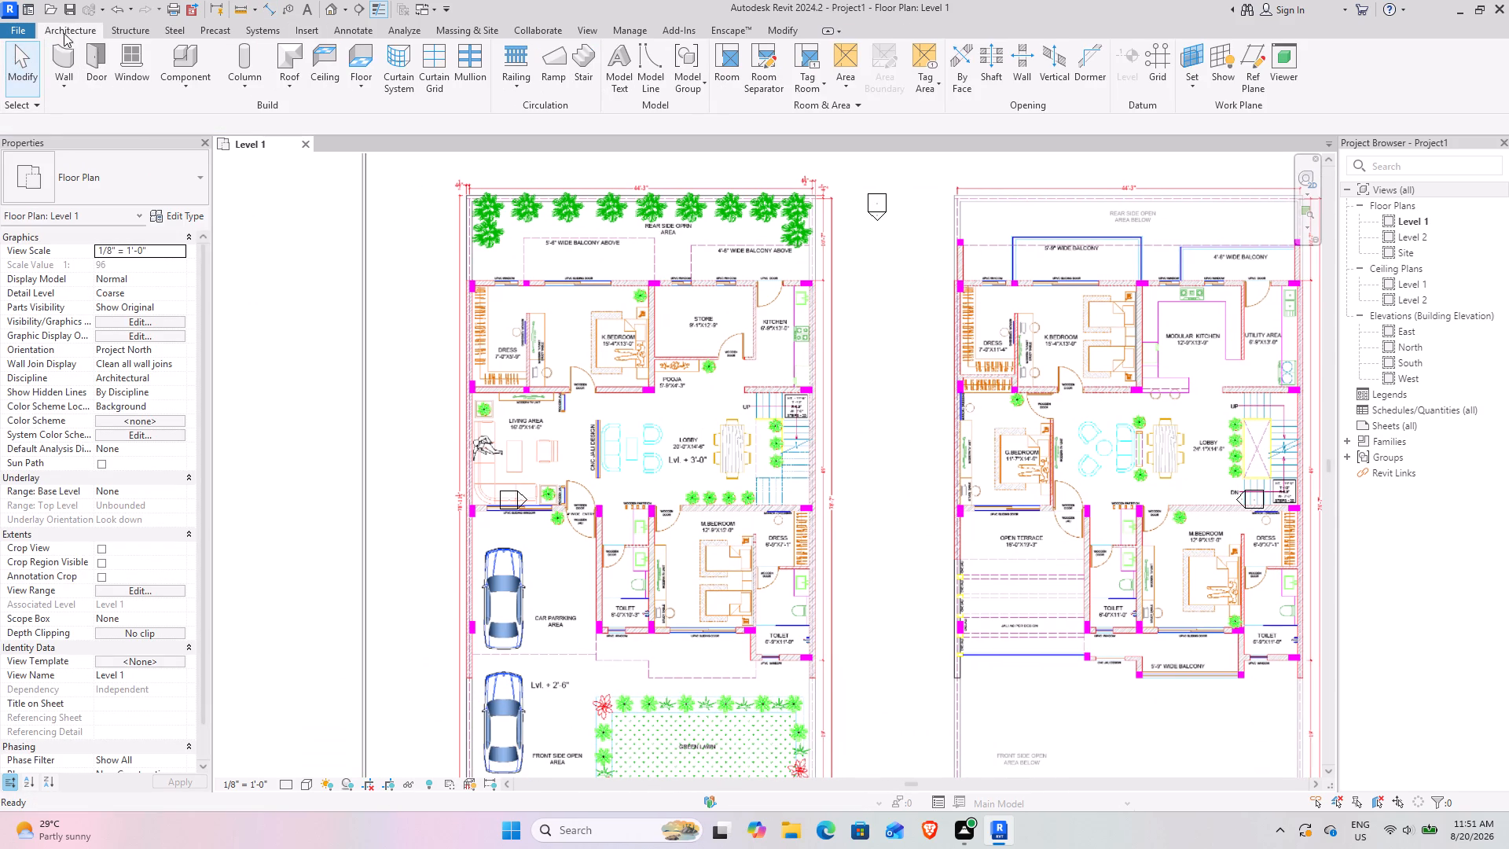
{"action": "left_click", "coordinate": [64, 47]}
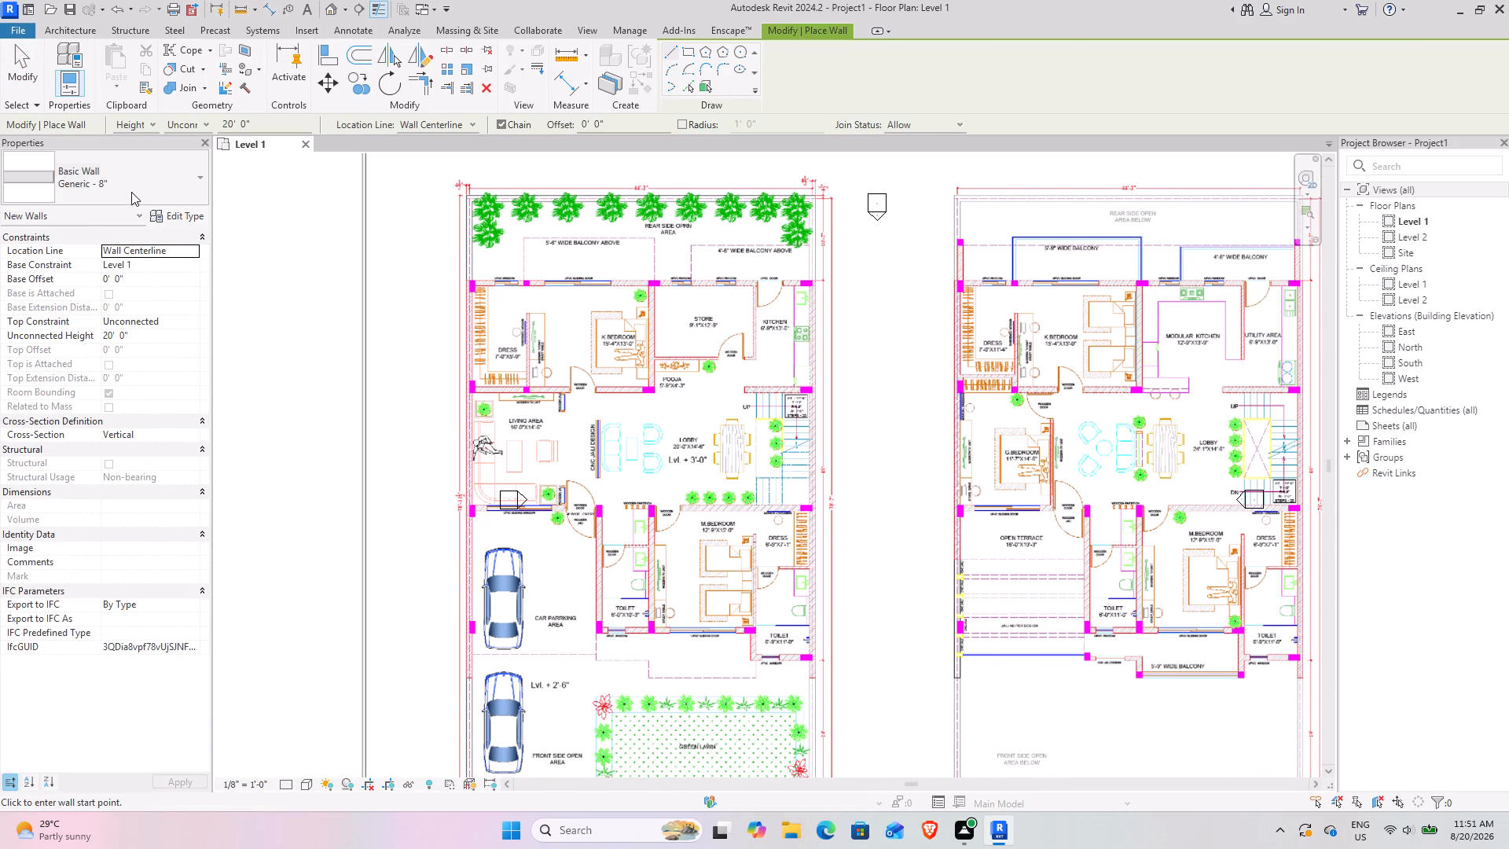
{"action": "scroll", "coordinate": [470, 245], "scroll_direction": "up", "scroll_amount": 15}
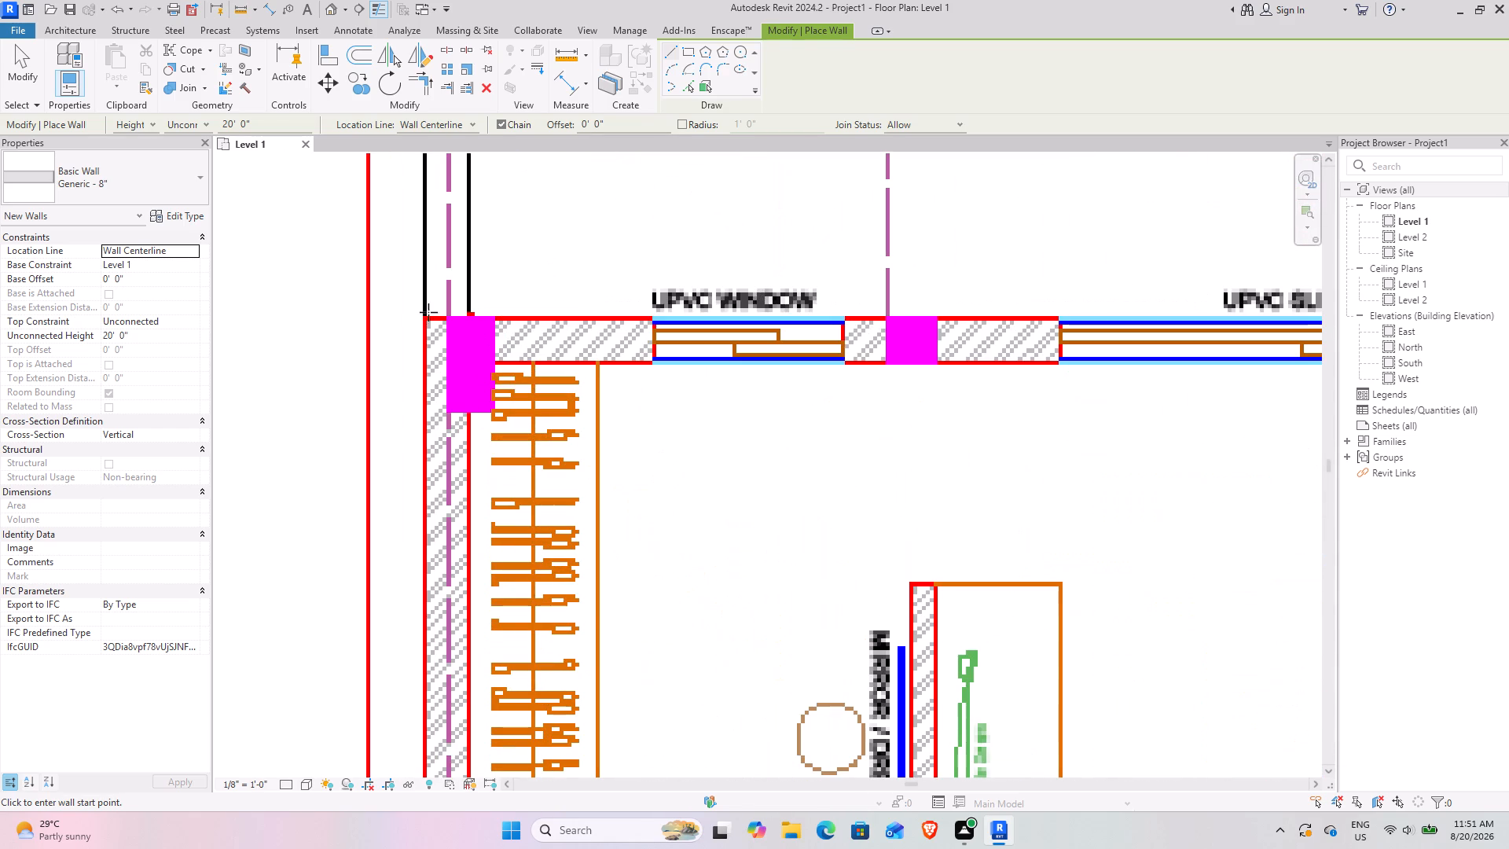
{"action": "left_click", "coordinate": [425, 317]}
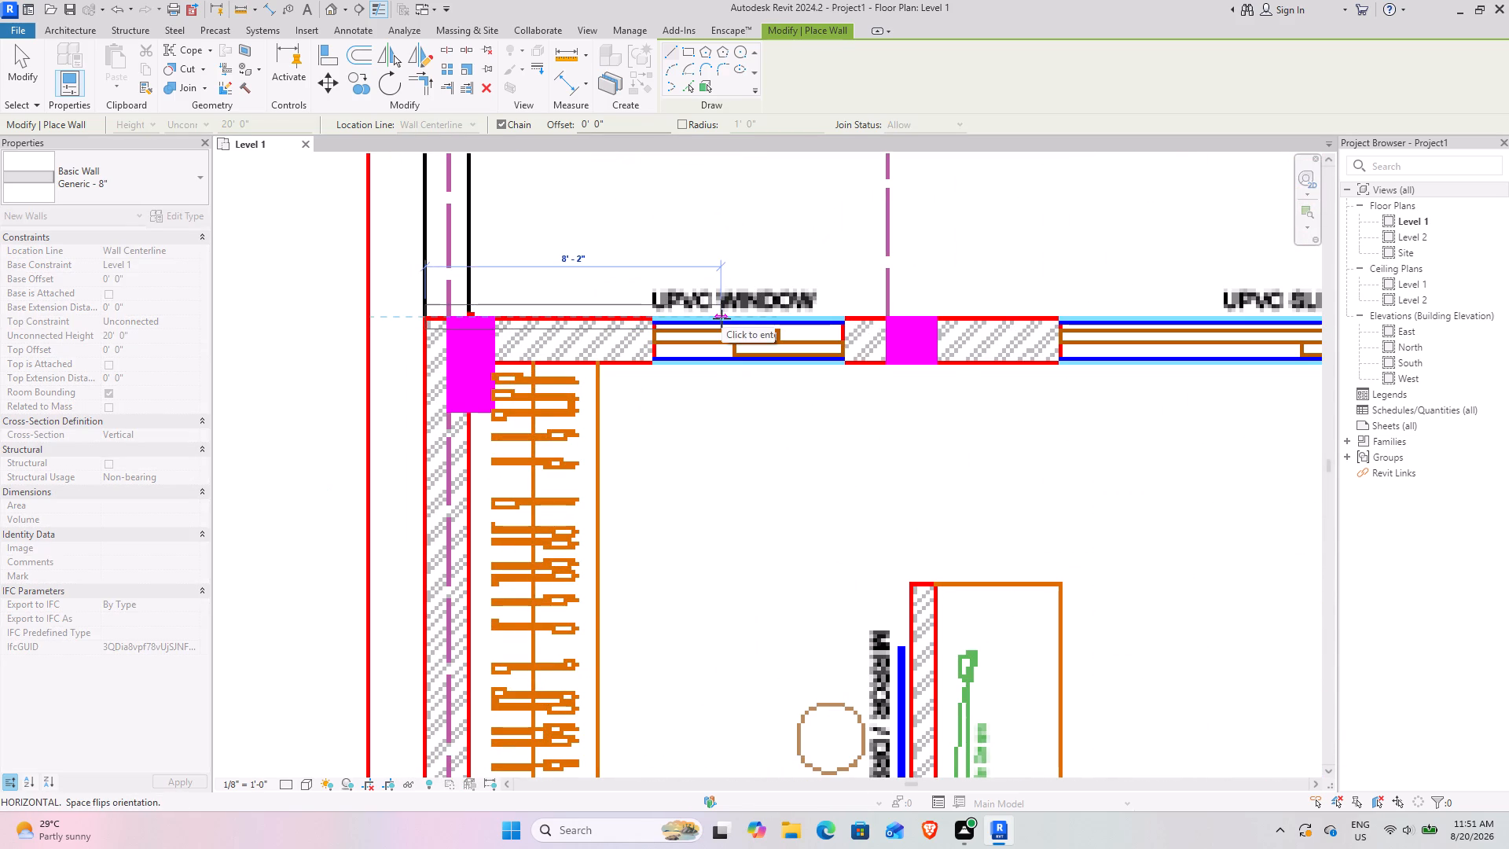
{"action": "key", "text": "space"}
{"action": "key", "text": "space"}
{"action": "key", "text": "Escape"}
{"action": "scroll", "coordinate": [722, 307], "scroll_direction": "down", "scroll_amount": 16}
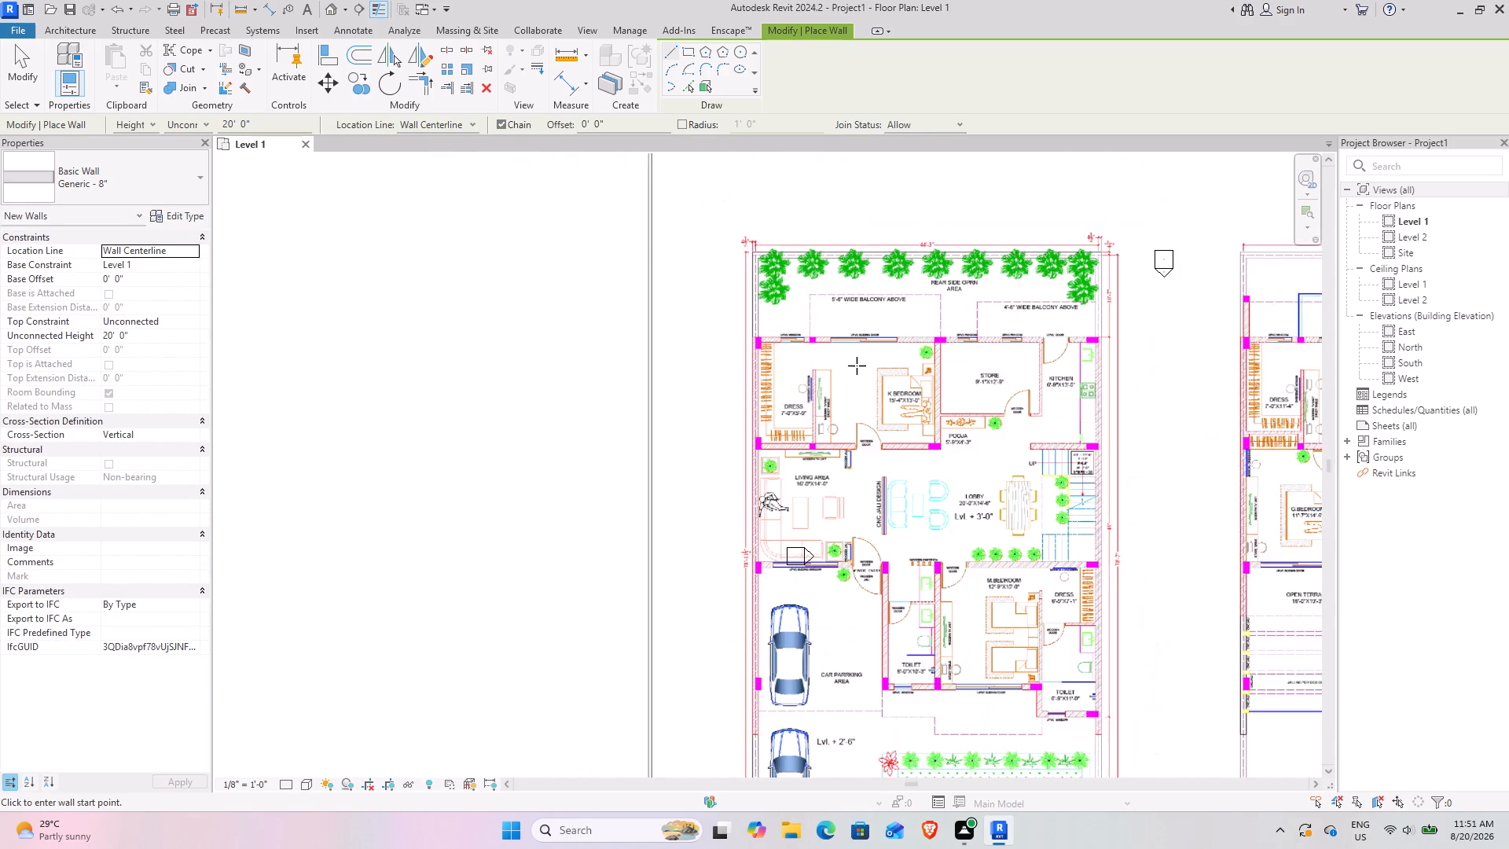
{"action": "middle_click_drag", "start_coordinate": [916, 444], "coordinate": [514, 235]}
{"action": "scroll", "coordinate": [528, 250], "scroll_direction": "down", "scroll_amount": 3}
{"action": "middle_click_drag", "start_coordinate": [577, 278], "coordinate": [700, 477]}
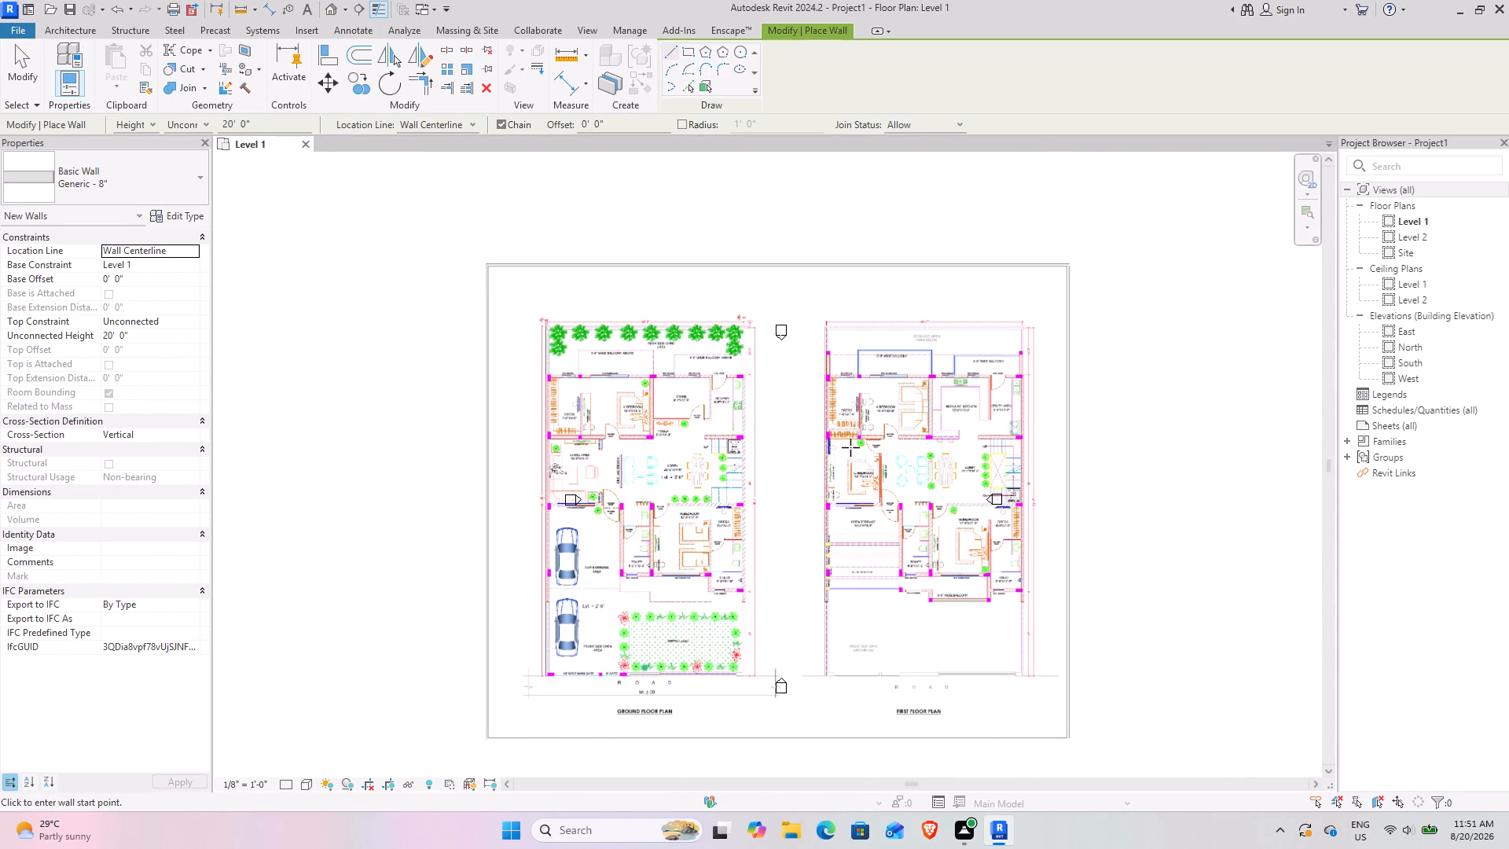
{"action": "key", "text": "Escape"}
Delete the imported ref 20-8-2026.pdf image from the Level 1 floor plan.
{"action": "left_click", "coordinate": [834, 347]}
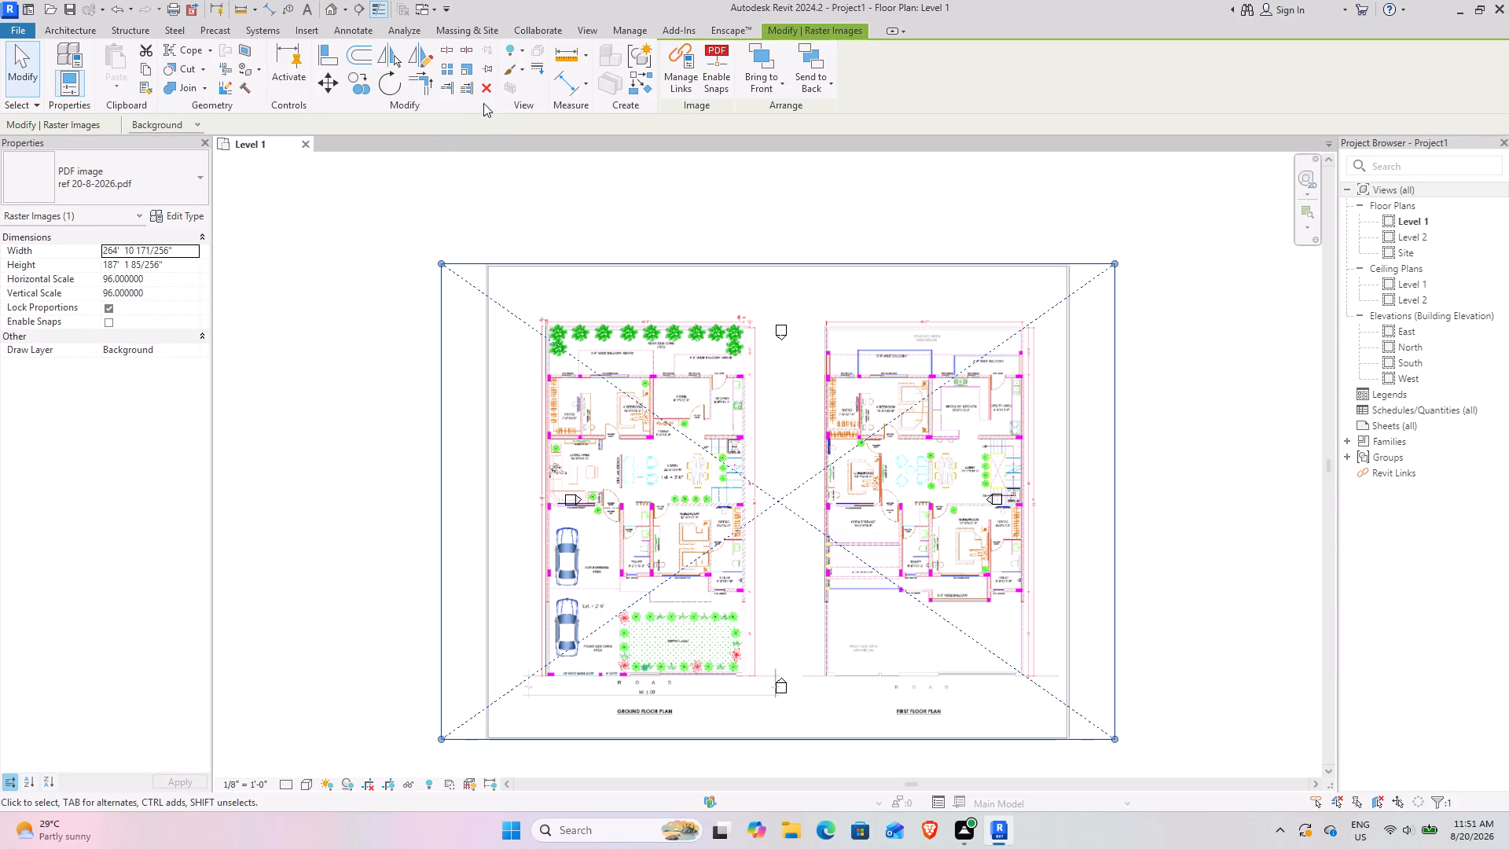
{"action": "left_click", "coordinate": [483, 95]}
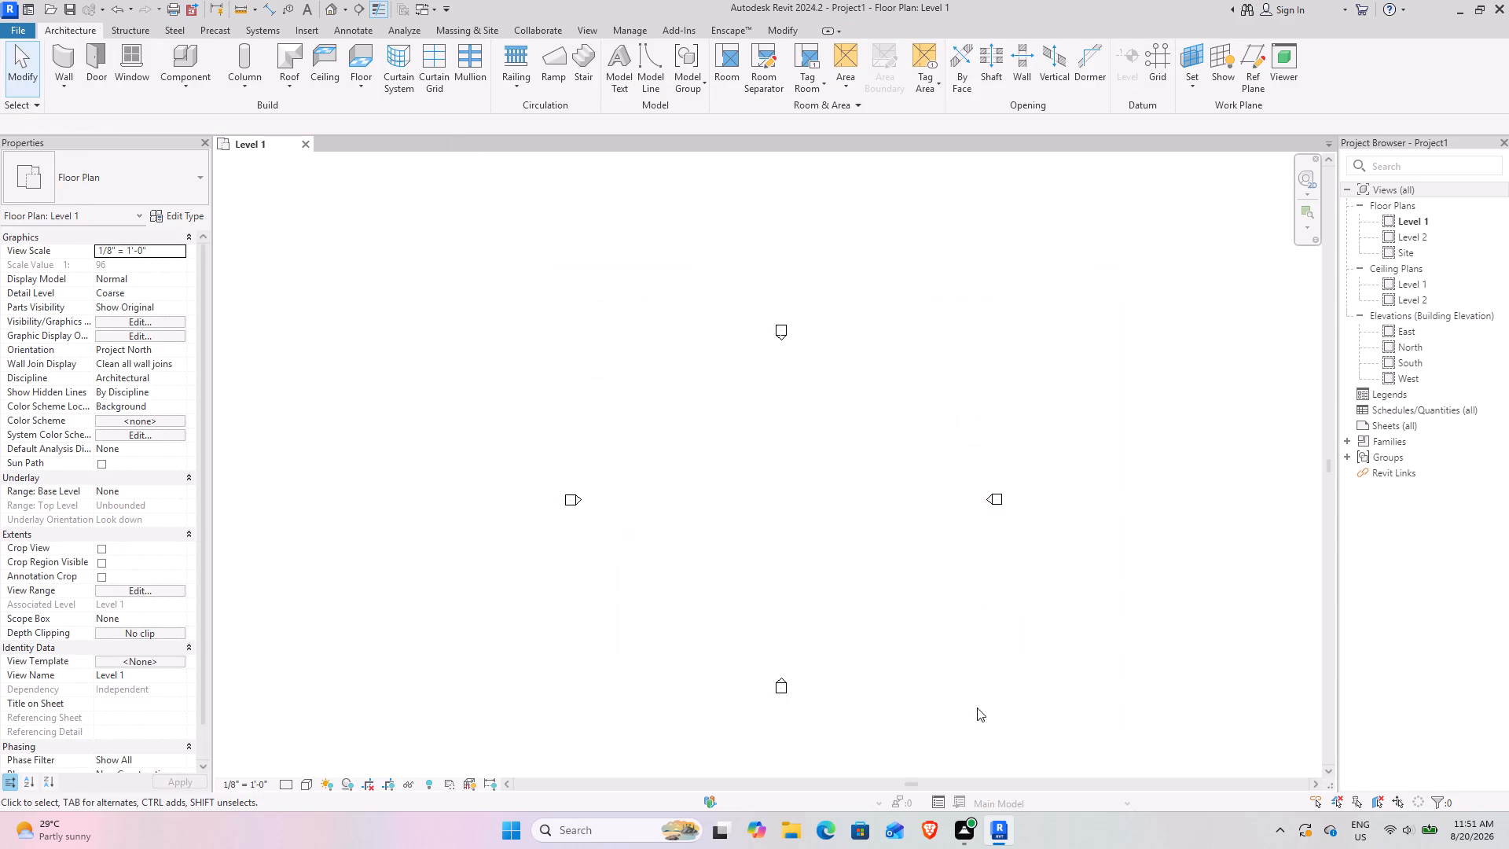
Switch to AutoCAD 2024 and start a new drawing from the acad.dwt template.
{"action": "left_click", "coordinate": [565, 815]}
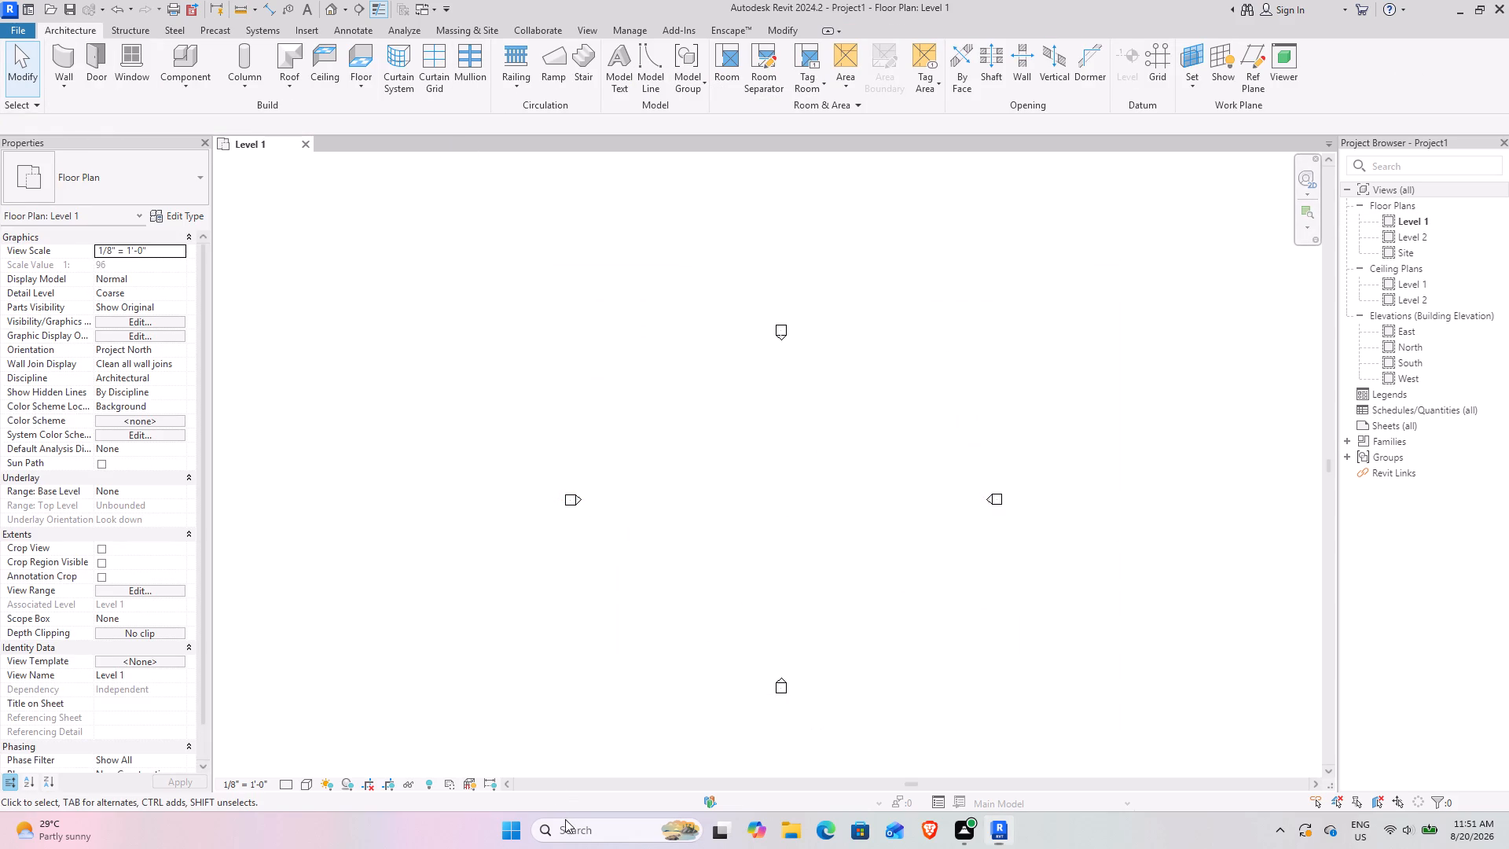
{"action": "left_click", "coordinate": [565, 827]}
{"action": "key", "text": "a"}
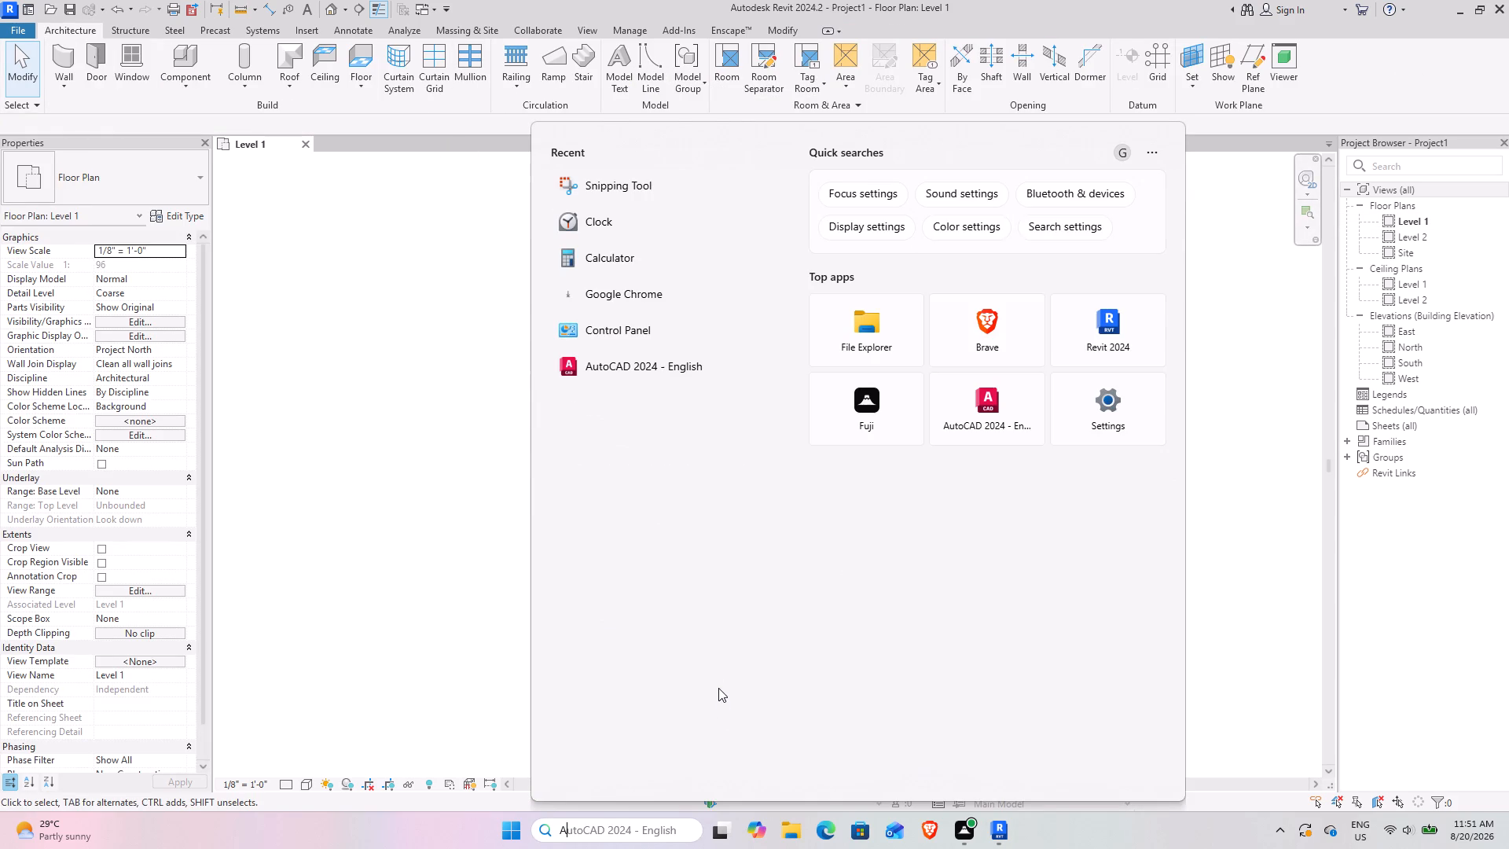
{"action": "left_click", "coordinate": [663, 240]}
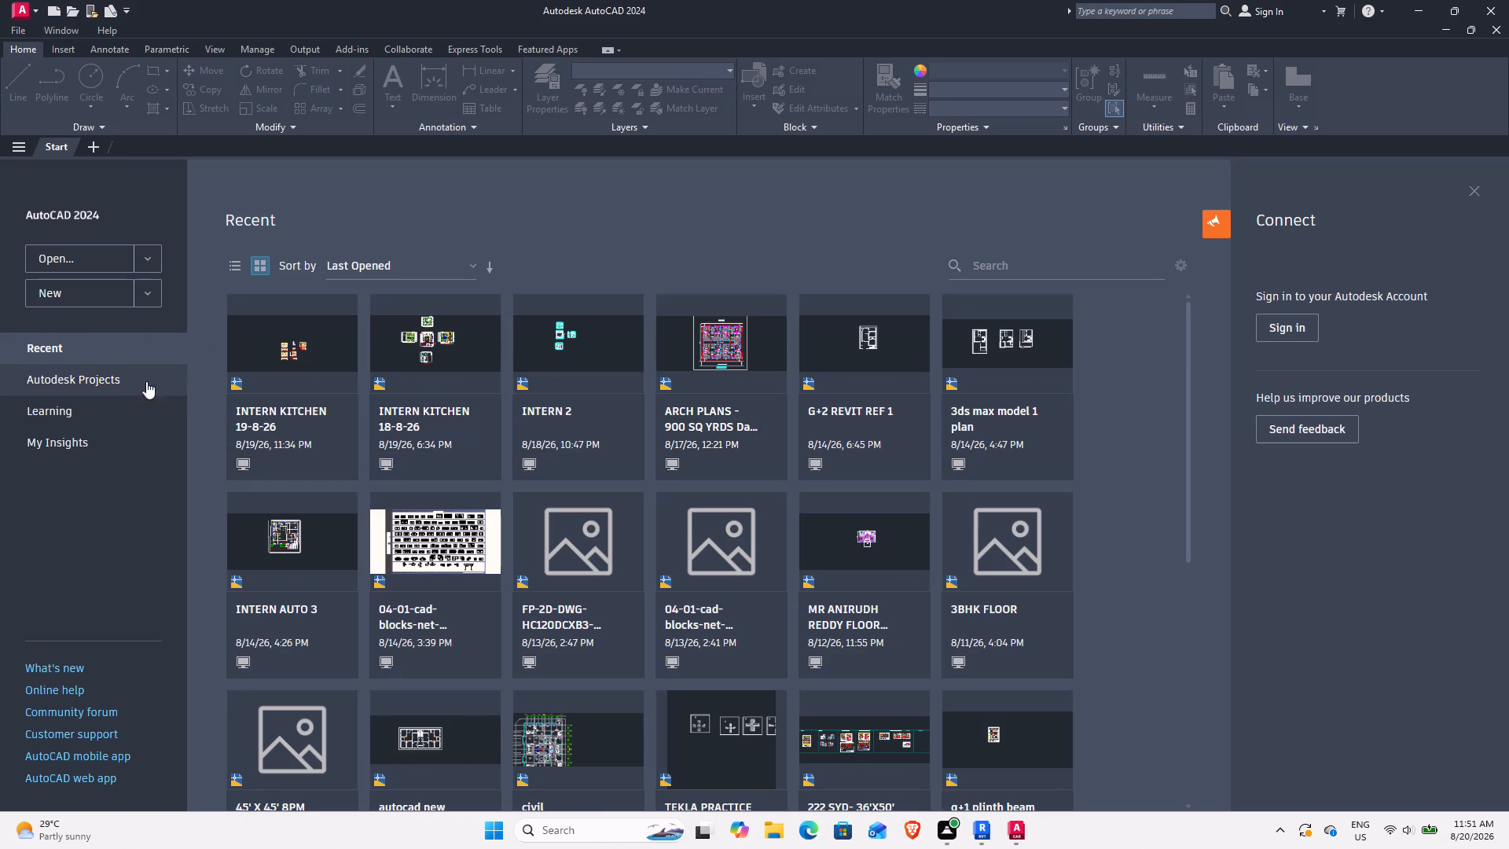
{"action": "left_click", "coordinate": [73, 300]}
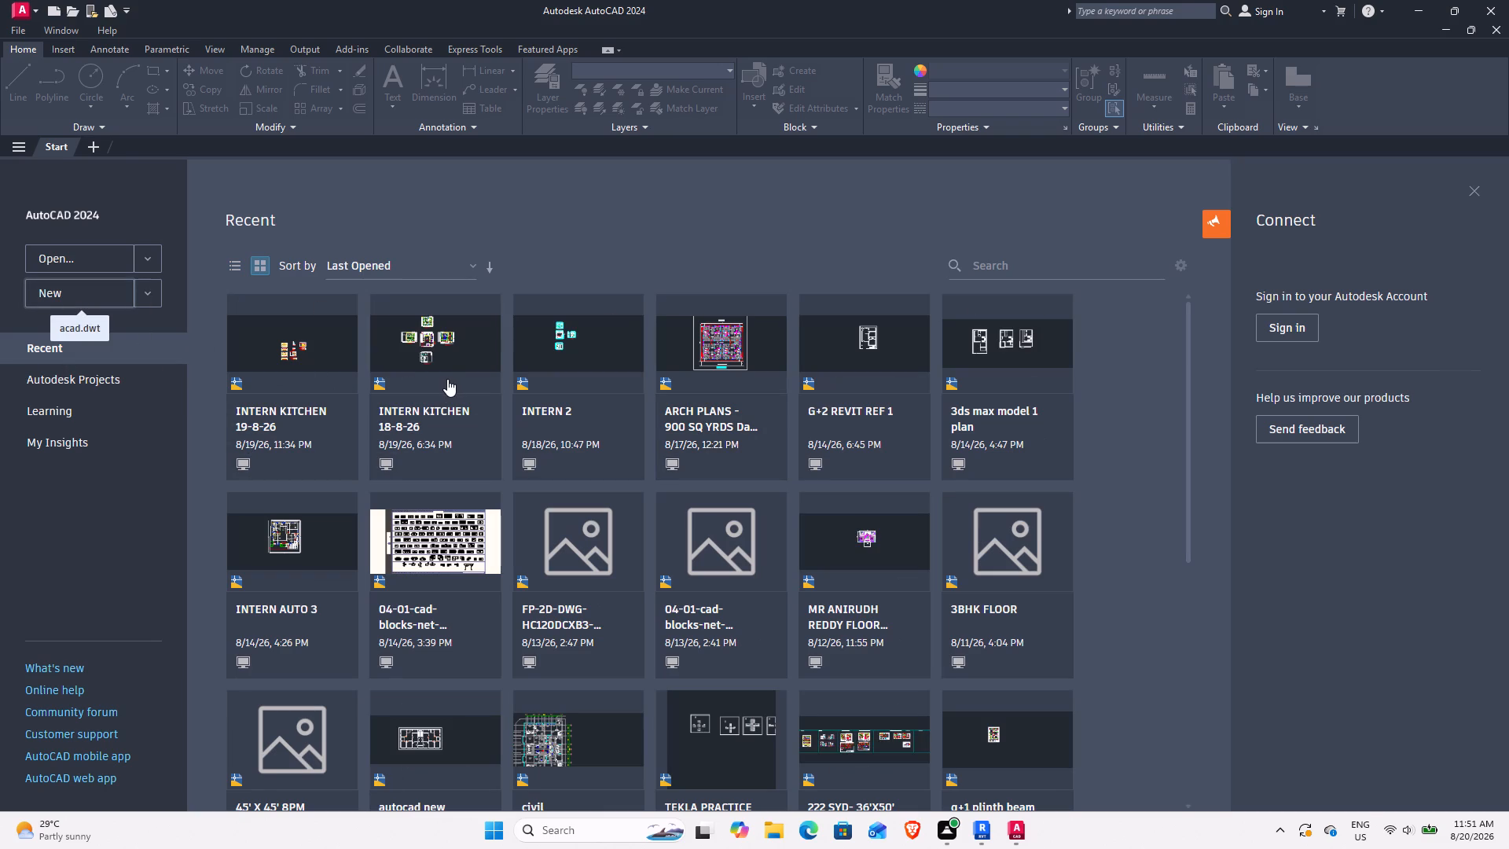
Set the drawing's length units to Engineering with 0'-0.0000" precision and inches as the insertion scale.
{"action": "type", "text": "UN"}
{"action": "key", "text": "space"}
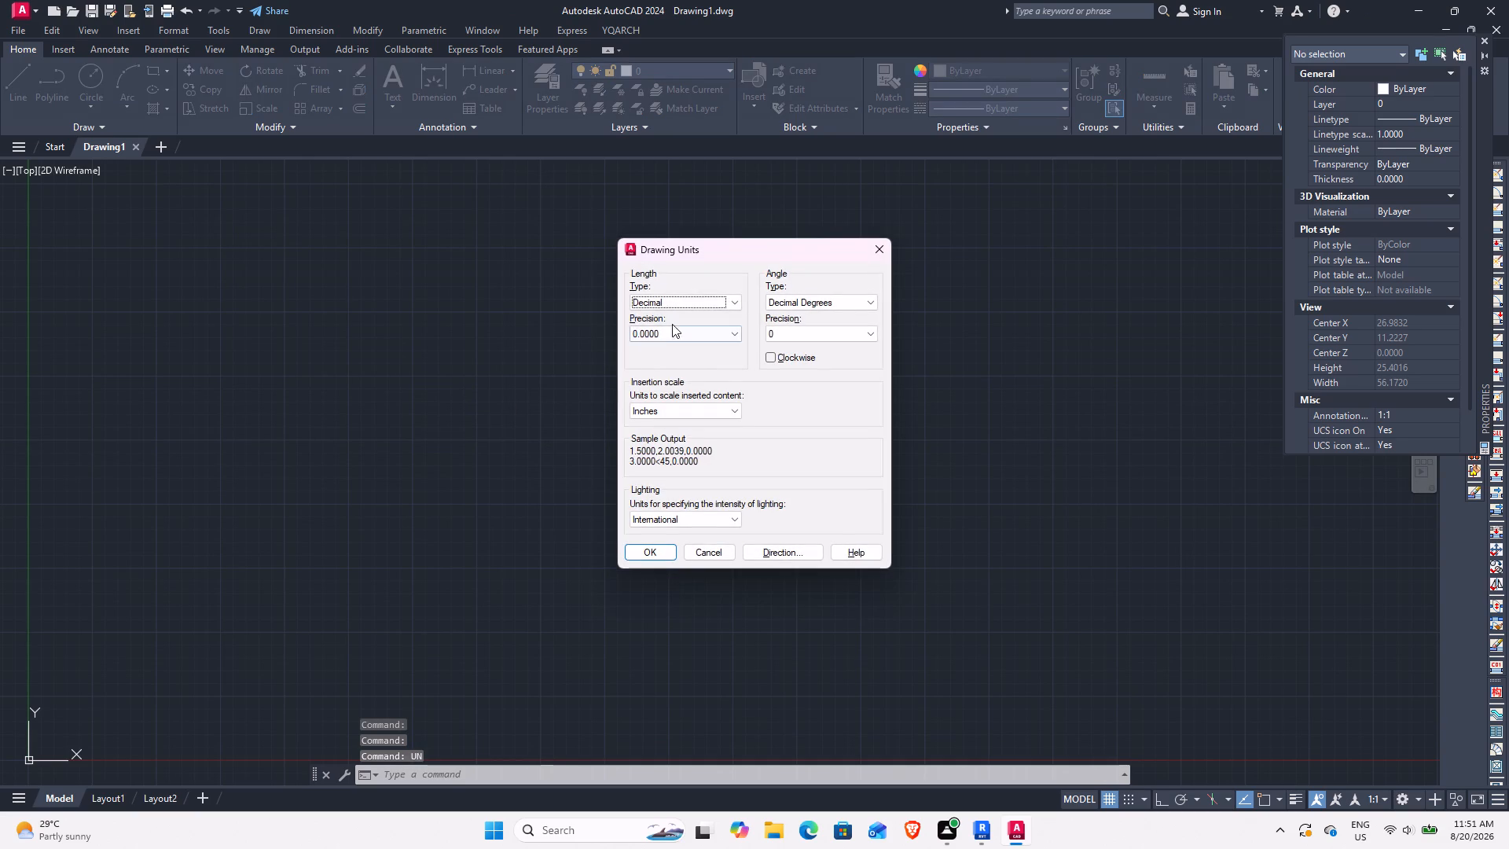
{"action": "left_click", "coordinate": [672, 306]}
{"action": "left_click", "coordinate": [663, 333]}
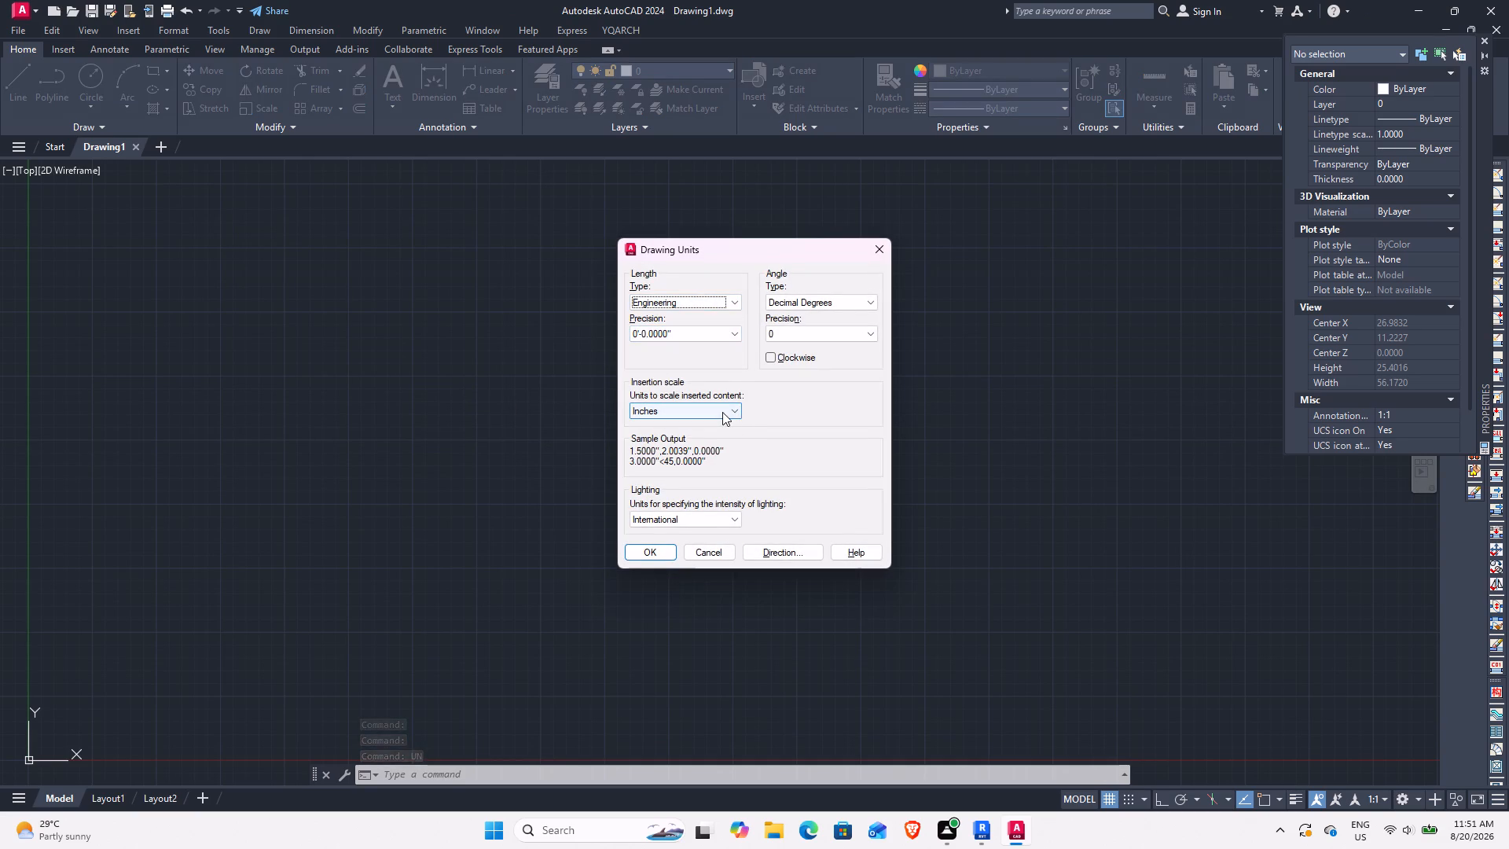
{"action": "left_click", "coordinate": [659, 554]}
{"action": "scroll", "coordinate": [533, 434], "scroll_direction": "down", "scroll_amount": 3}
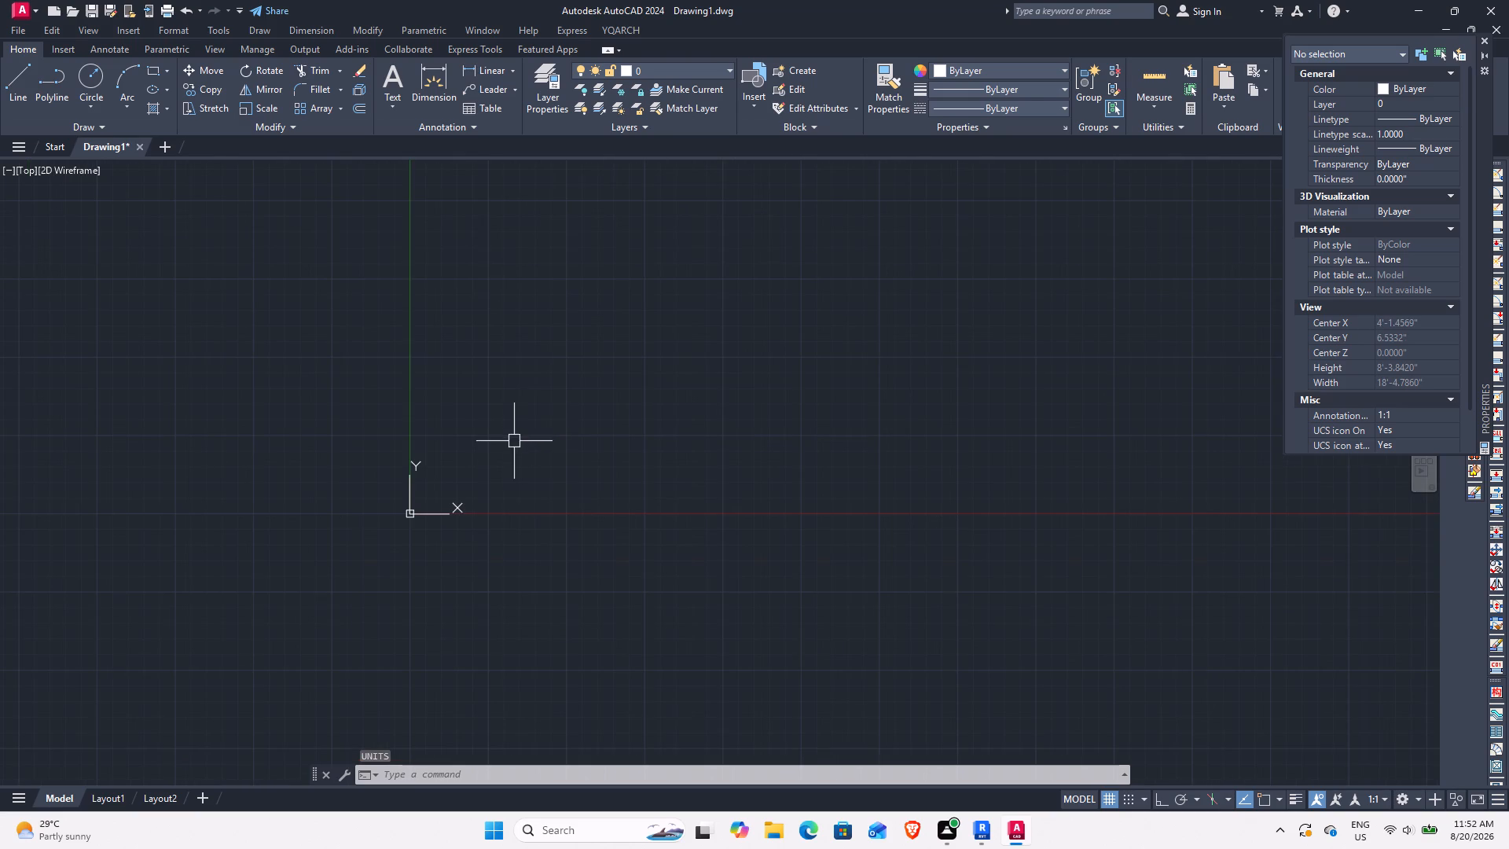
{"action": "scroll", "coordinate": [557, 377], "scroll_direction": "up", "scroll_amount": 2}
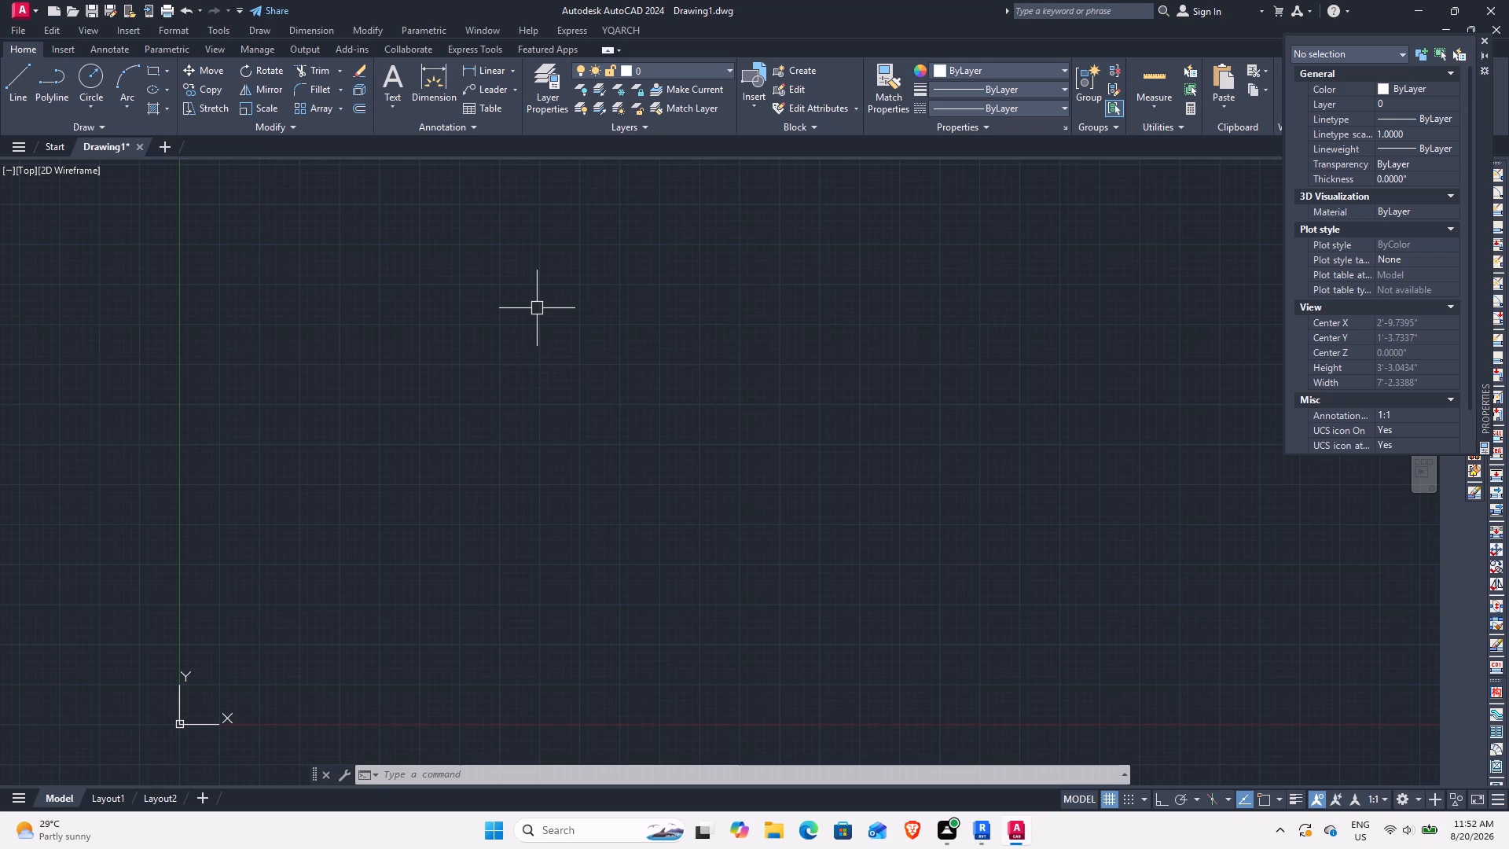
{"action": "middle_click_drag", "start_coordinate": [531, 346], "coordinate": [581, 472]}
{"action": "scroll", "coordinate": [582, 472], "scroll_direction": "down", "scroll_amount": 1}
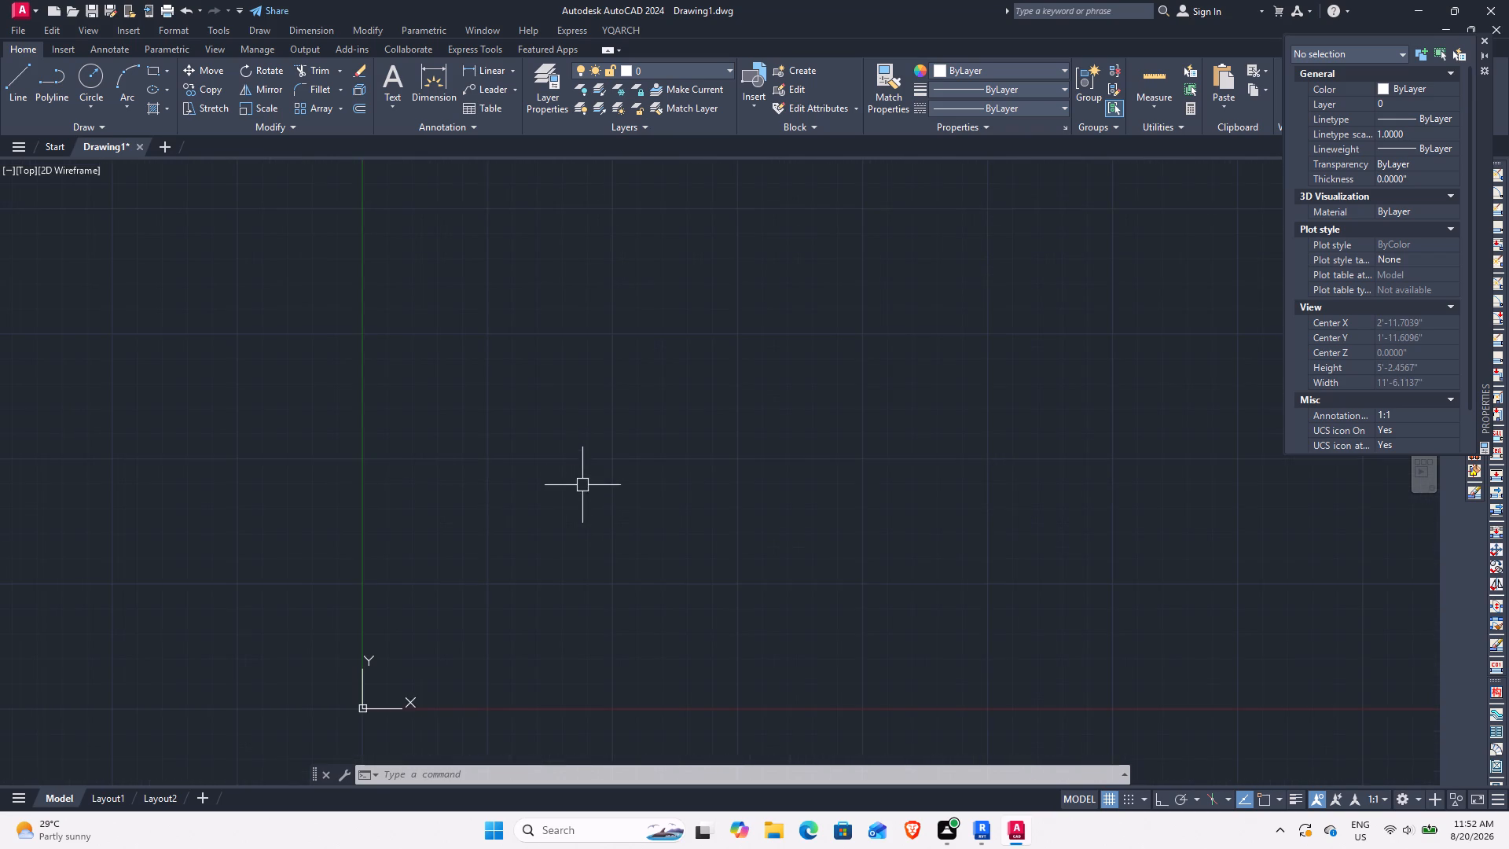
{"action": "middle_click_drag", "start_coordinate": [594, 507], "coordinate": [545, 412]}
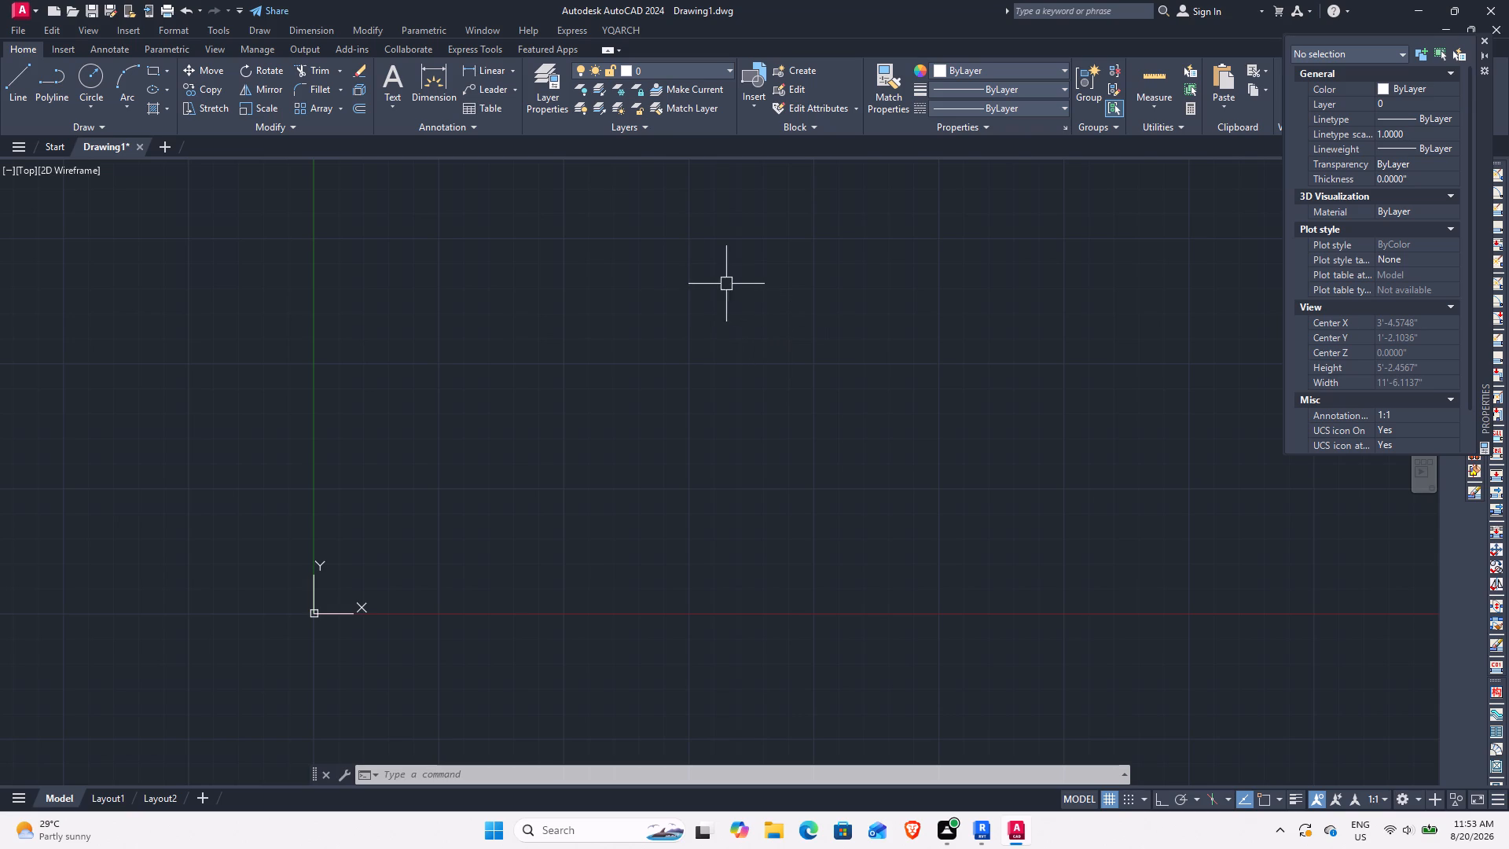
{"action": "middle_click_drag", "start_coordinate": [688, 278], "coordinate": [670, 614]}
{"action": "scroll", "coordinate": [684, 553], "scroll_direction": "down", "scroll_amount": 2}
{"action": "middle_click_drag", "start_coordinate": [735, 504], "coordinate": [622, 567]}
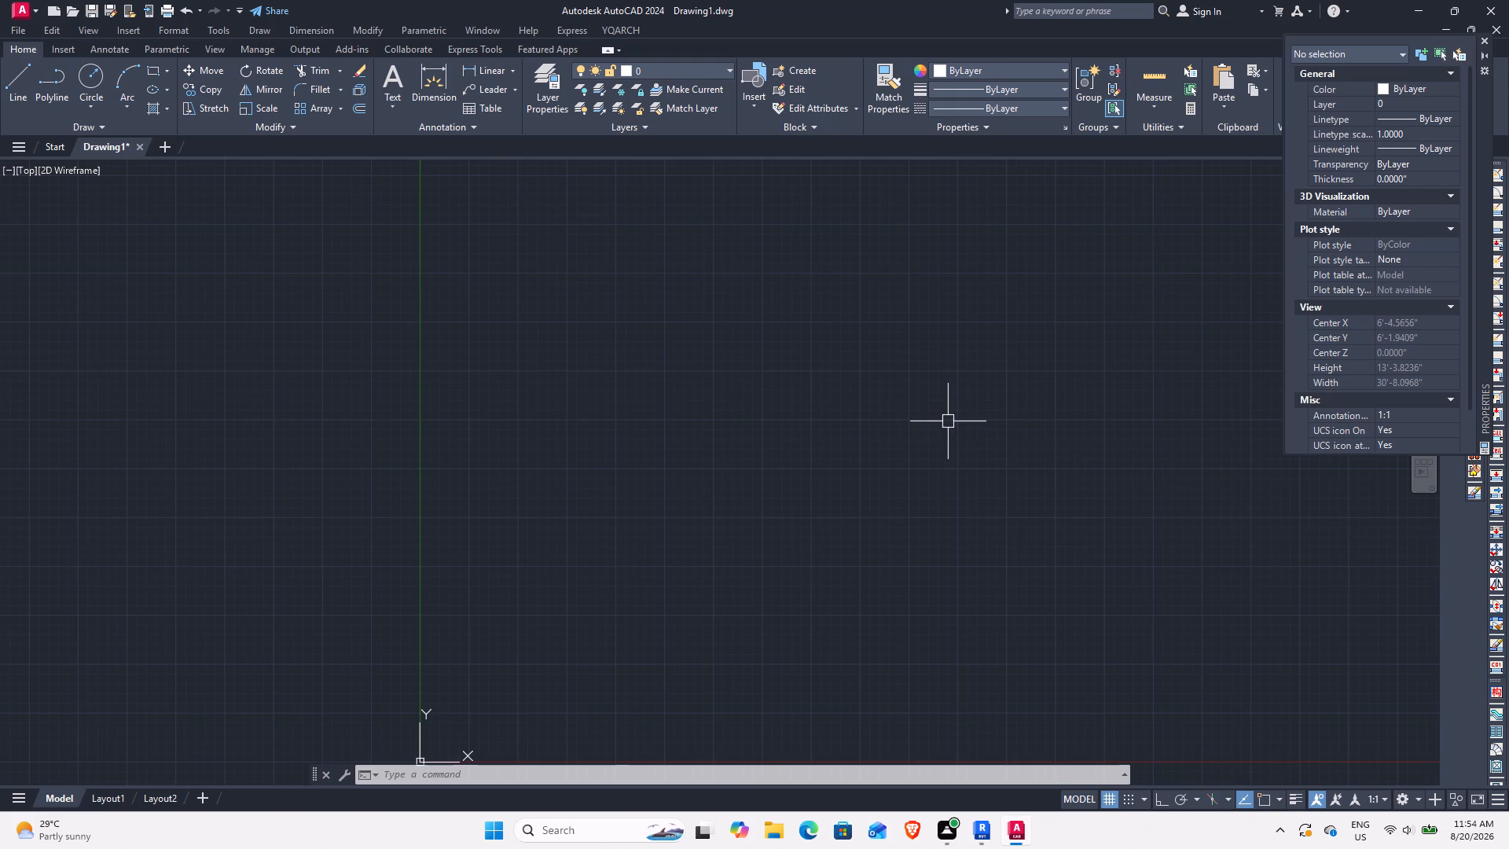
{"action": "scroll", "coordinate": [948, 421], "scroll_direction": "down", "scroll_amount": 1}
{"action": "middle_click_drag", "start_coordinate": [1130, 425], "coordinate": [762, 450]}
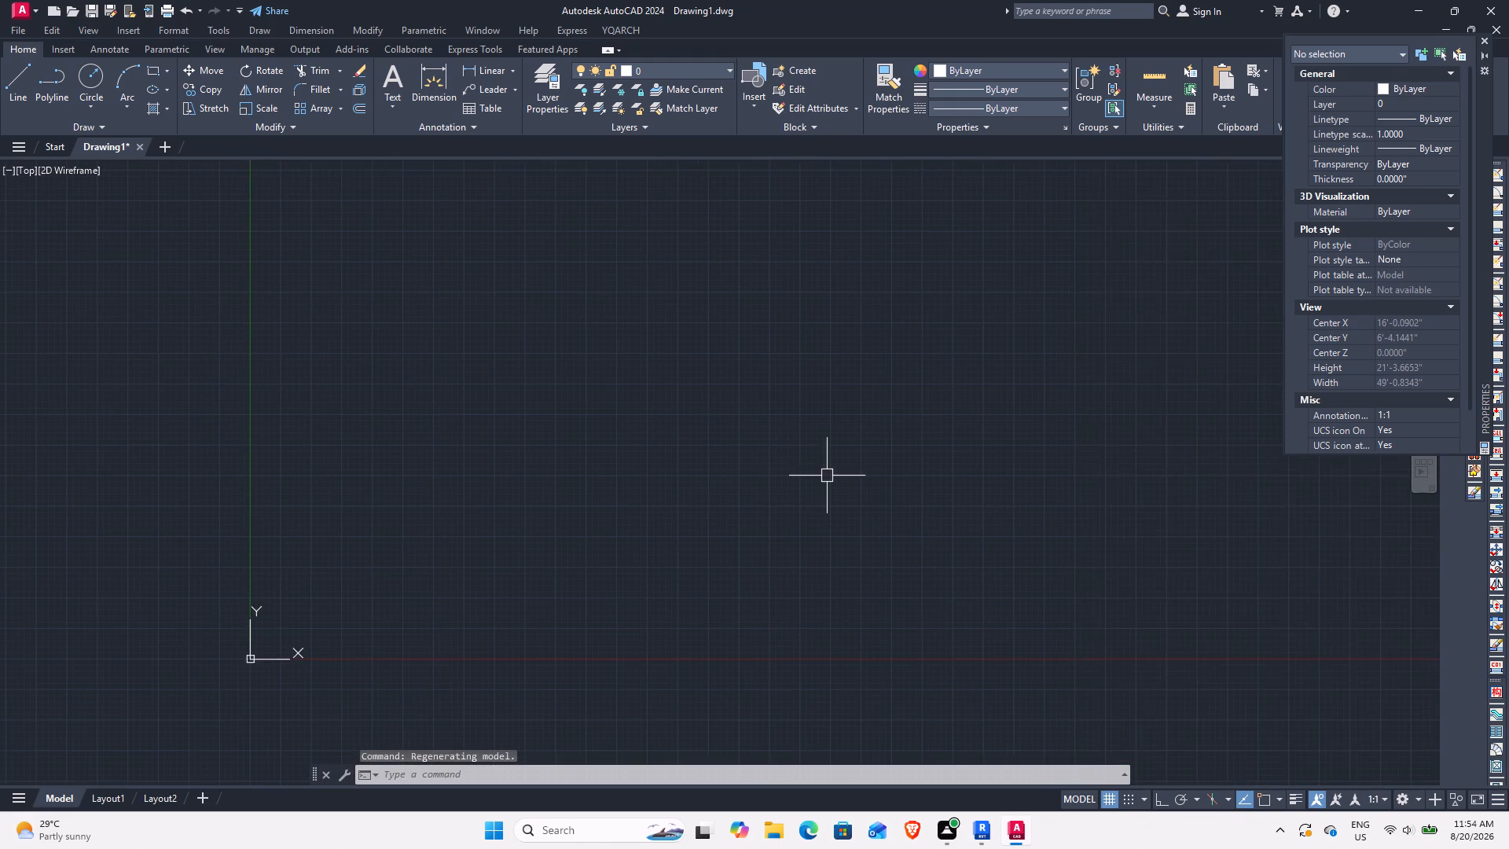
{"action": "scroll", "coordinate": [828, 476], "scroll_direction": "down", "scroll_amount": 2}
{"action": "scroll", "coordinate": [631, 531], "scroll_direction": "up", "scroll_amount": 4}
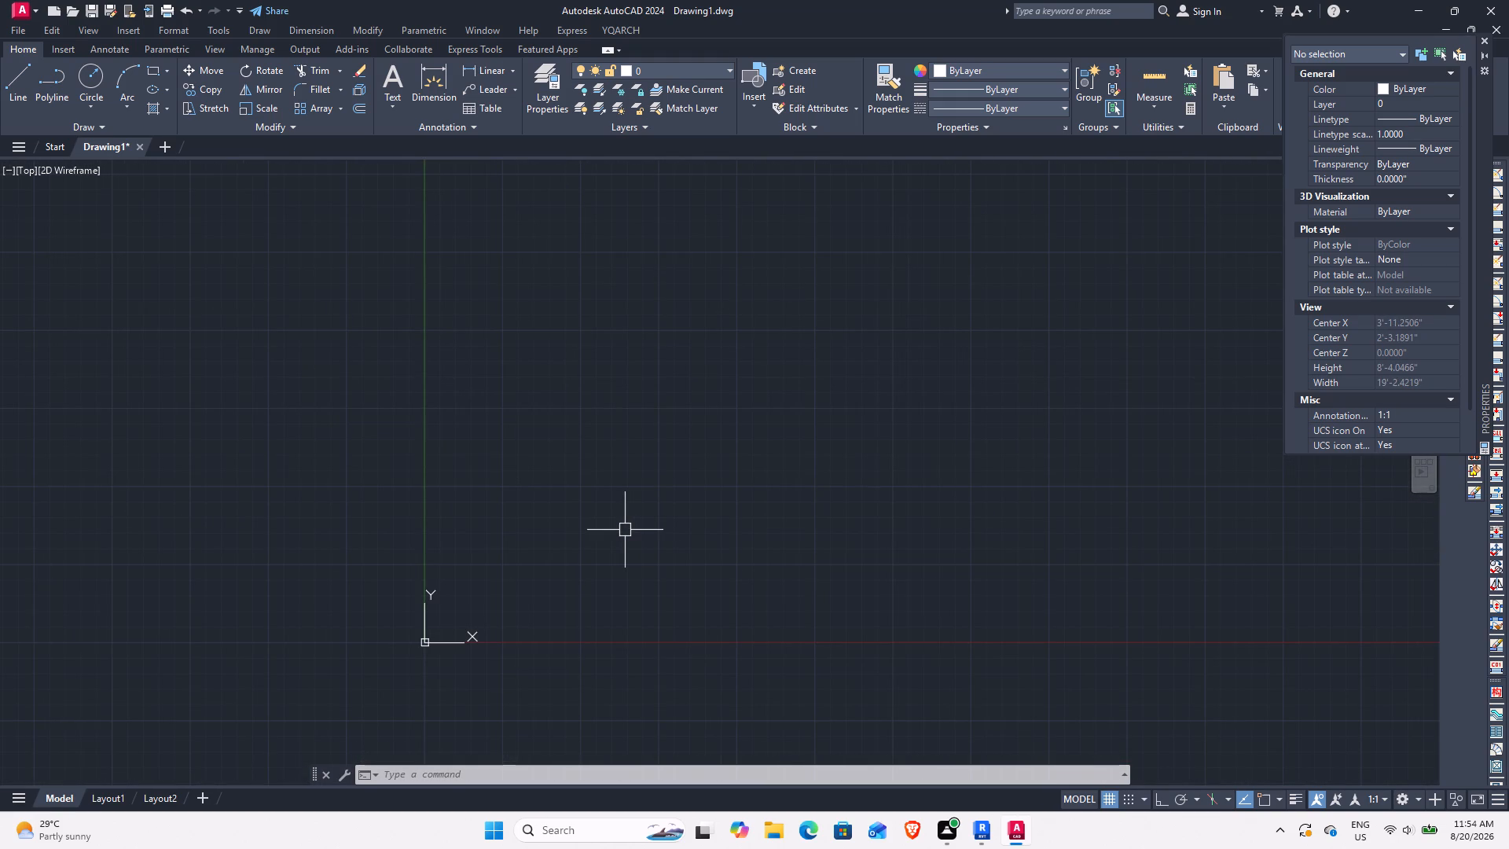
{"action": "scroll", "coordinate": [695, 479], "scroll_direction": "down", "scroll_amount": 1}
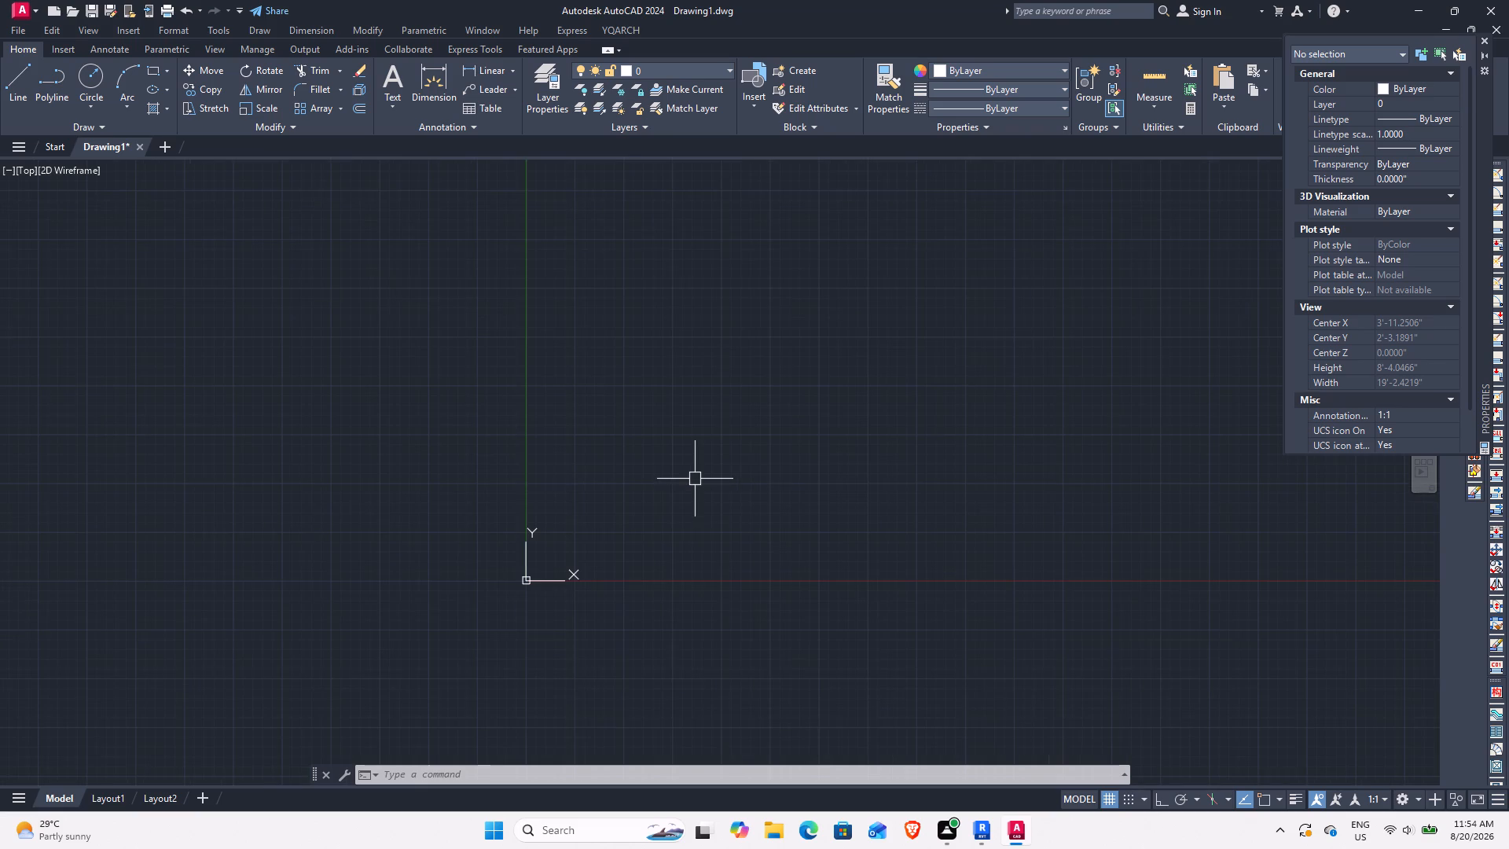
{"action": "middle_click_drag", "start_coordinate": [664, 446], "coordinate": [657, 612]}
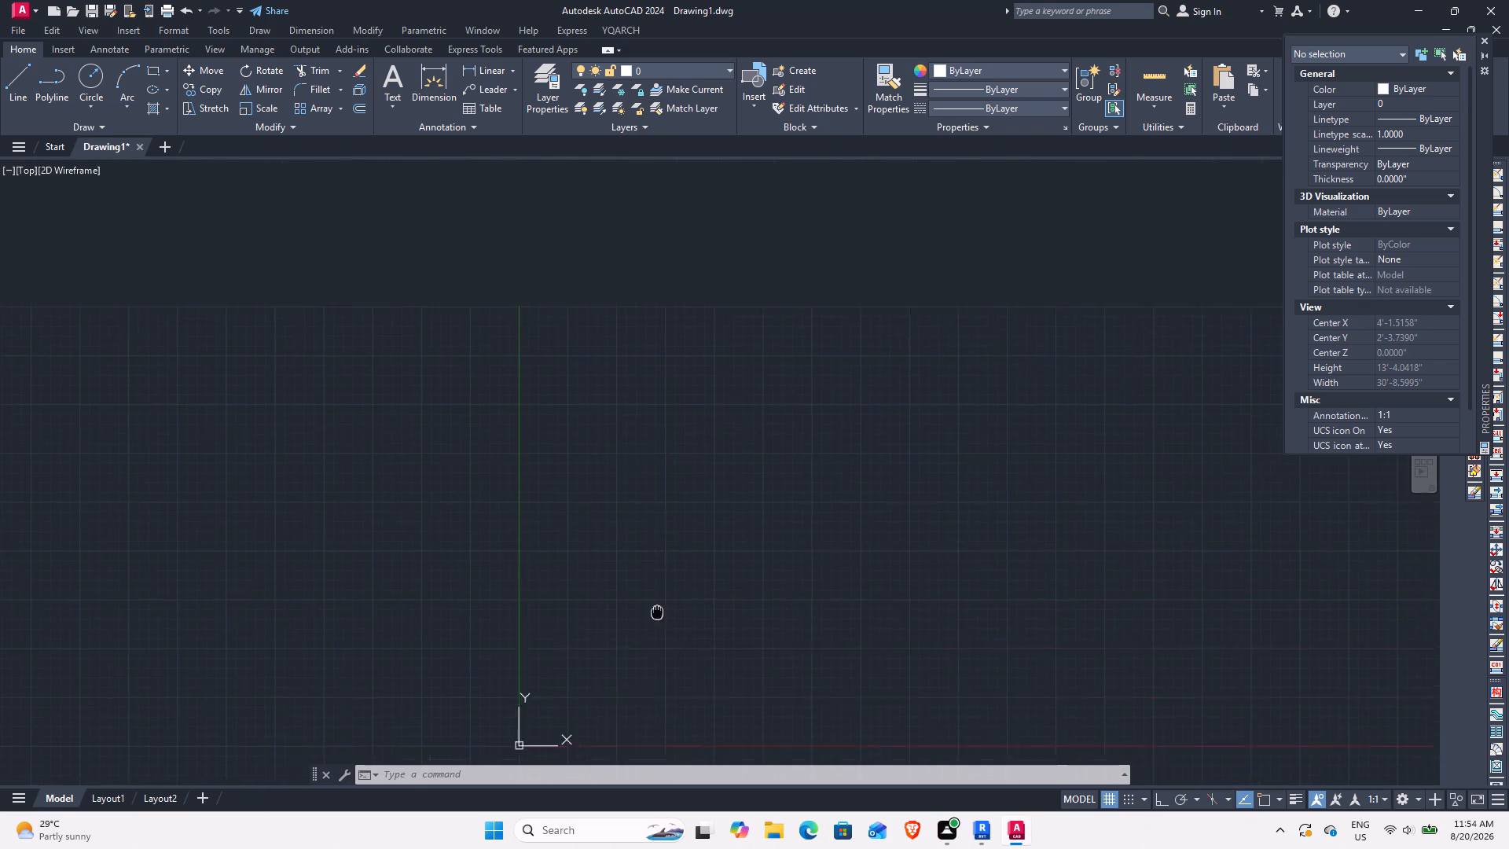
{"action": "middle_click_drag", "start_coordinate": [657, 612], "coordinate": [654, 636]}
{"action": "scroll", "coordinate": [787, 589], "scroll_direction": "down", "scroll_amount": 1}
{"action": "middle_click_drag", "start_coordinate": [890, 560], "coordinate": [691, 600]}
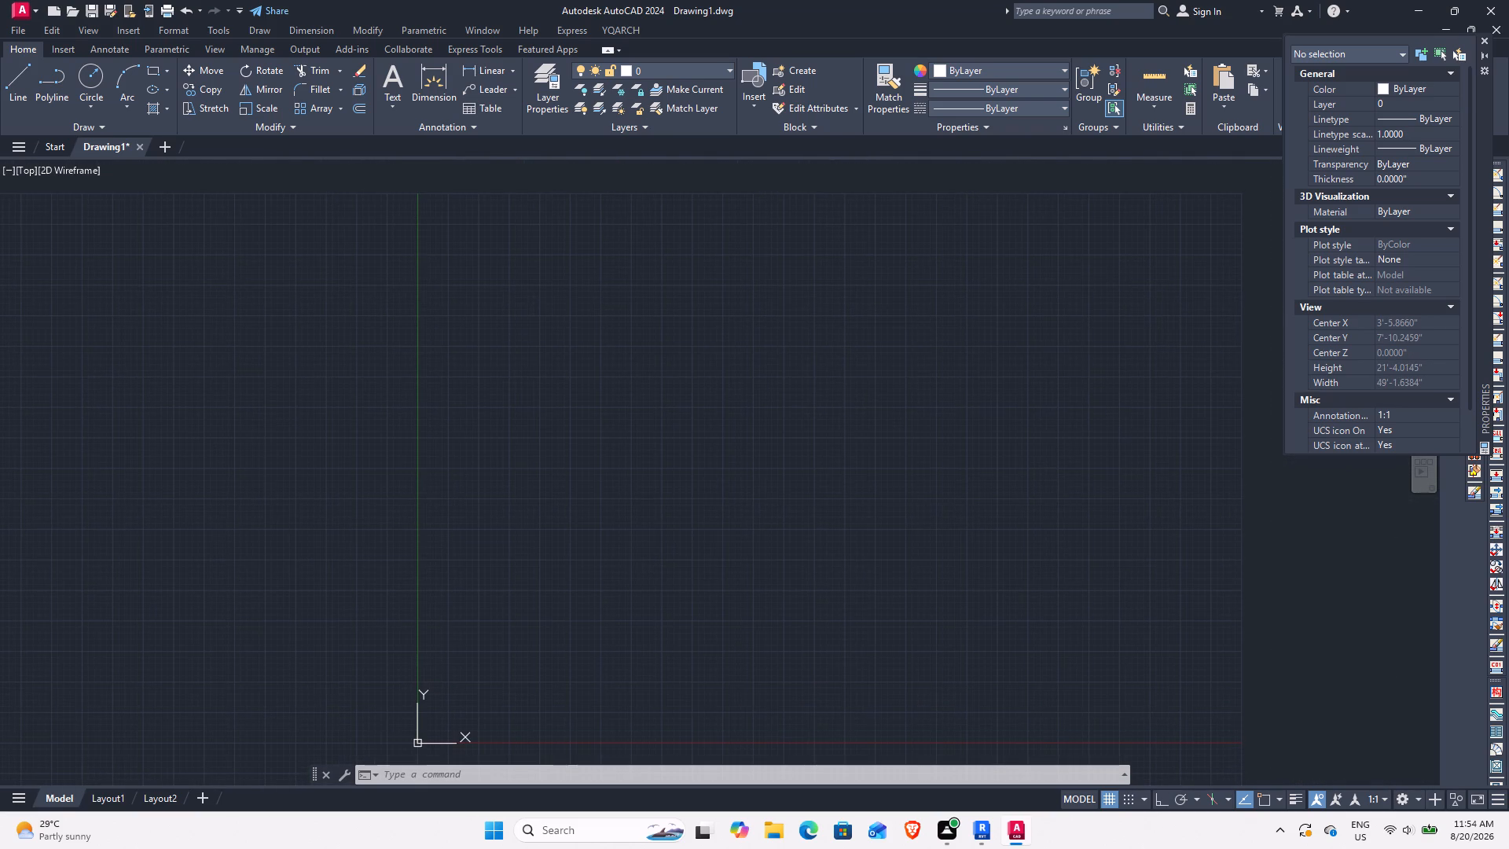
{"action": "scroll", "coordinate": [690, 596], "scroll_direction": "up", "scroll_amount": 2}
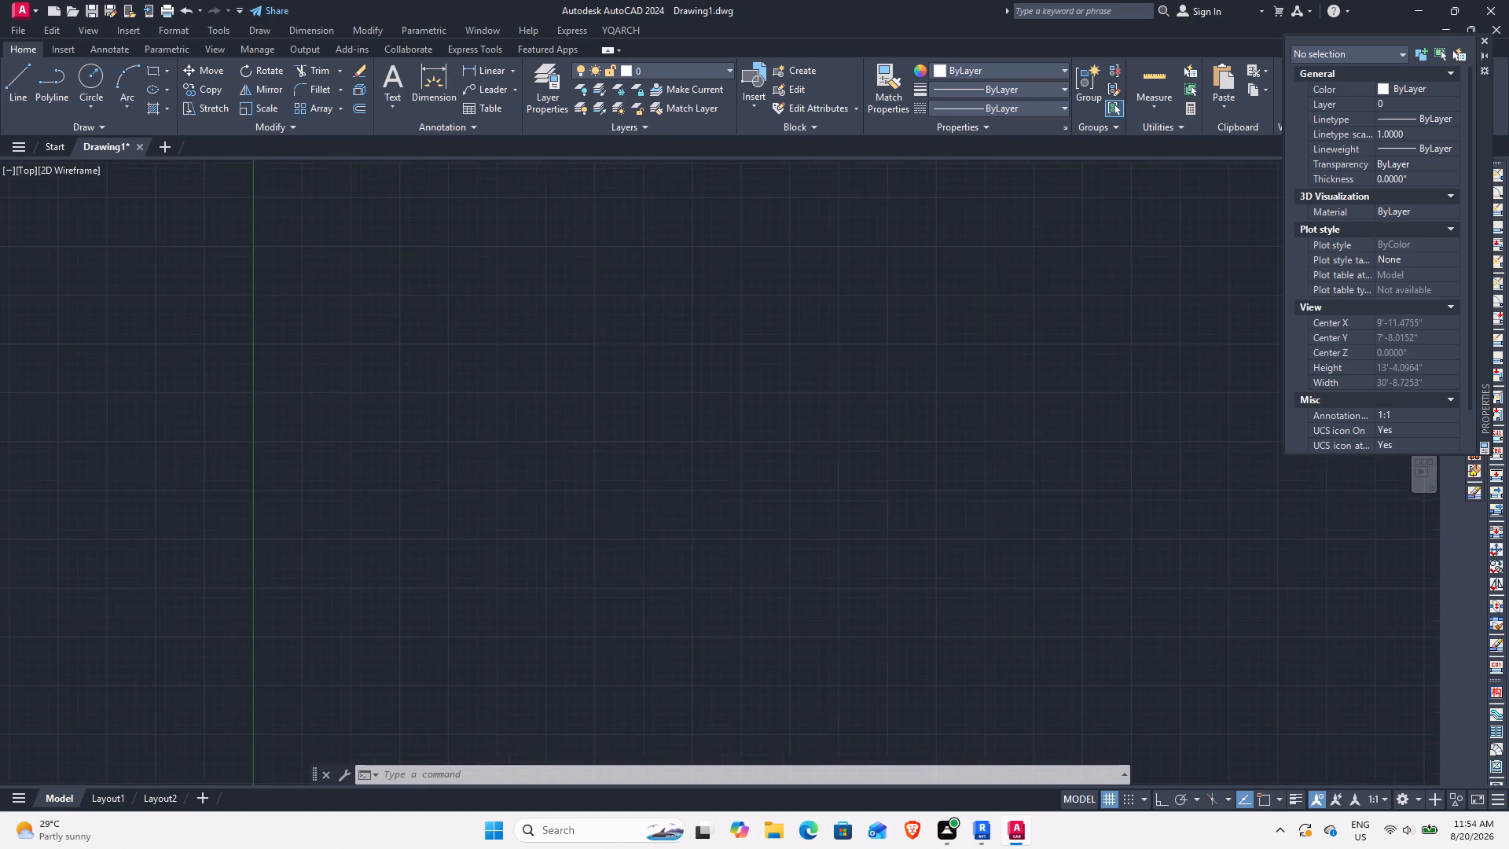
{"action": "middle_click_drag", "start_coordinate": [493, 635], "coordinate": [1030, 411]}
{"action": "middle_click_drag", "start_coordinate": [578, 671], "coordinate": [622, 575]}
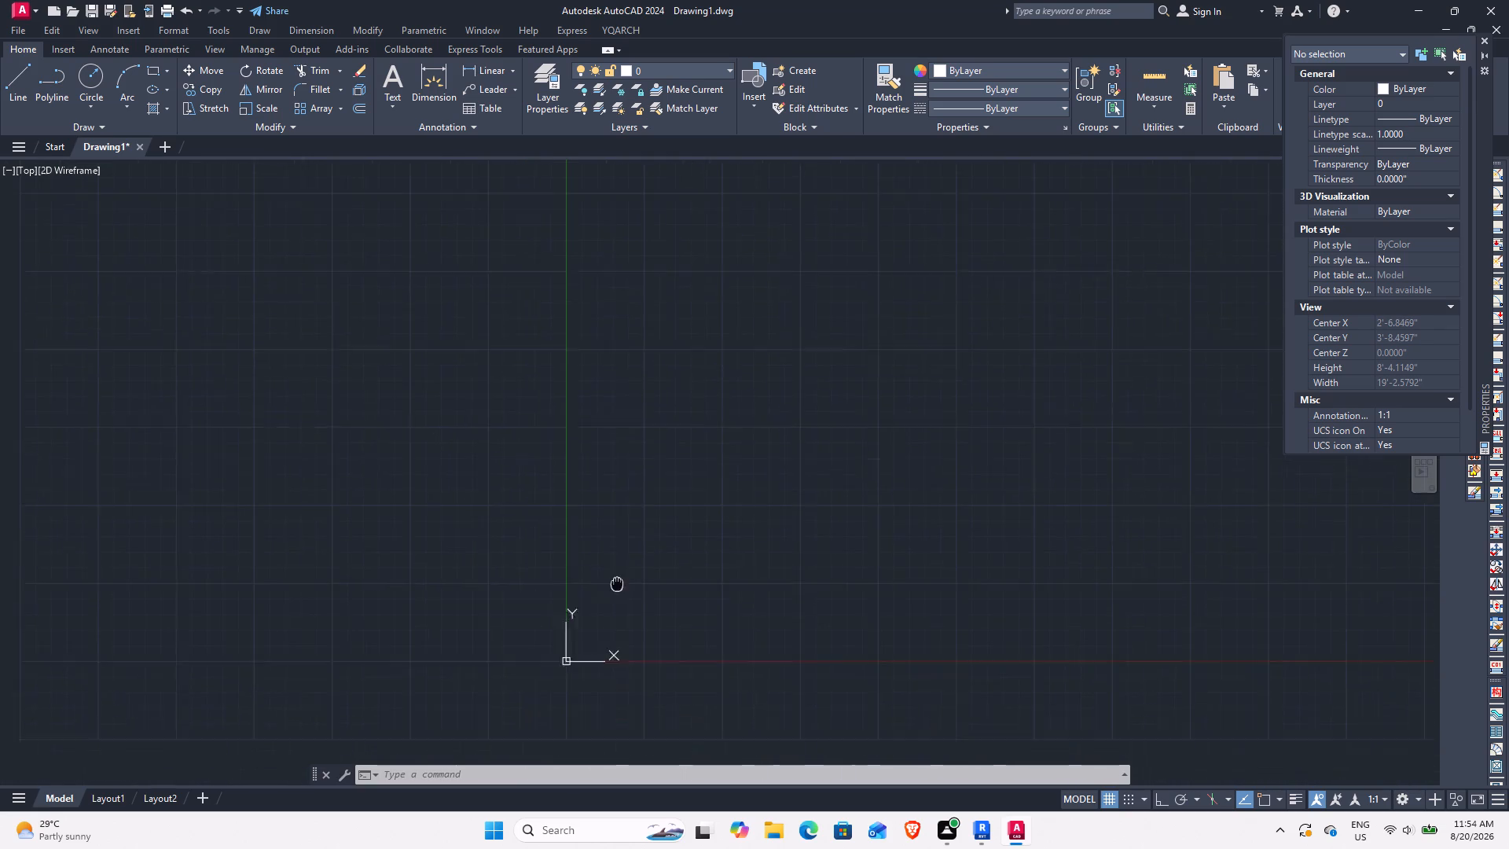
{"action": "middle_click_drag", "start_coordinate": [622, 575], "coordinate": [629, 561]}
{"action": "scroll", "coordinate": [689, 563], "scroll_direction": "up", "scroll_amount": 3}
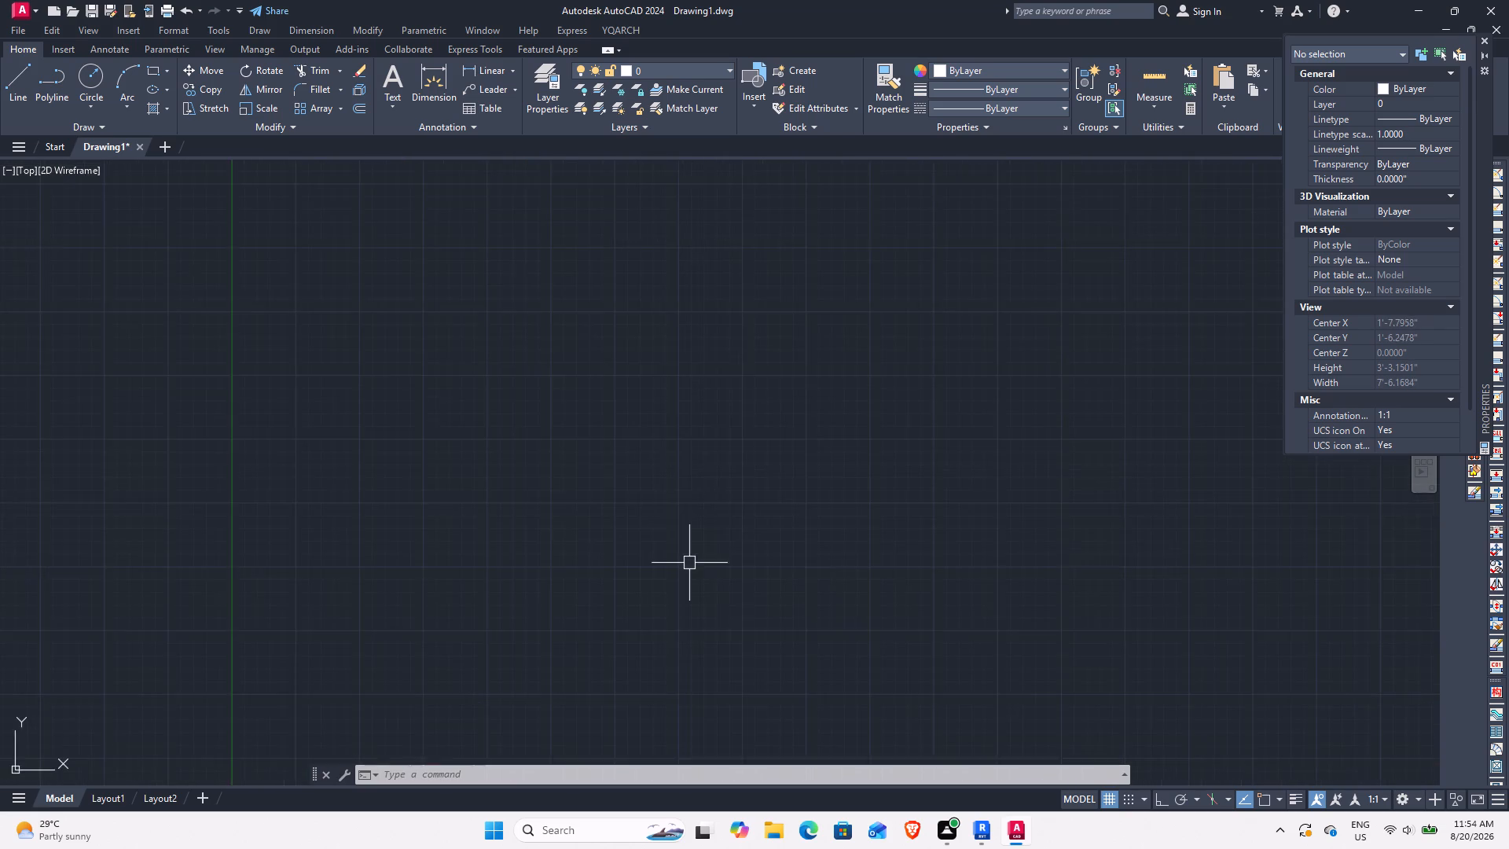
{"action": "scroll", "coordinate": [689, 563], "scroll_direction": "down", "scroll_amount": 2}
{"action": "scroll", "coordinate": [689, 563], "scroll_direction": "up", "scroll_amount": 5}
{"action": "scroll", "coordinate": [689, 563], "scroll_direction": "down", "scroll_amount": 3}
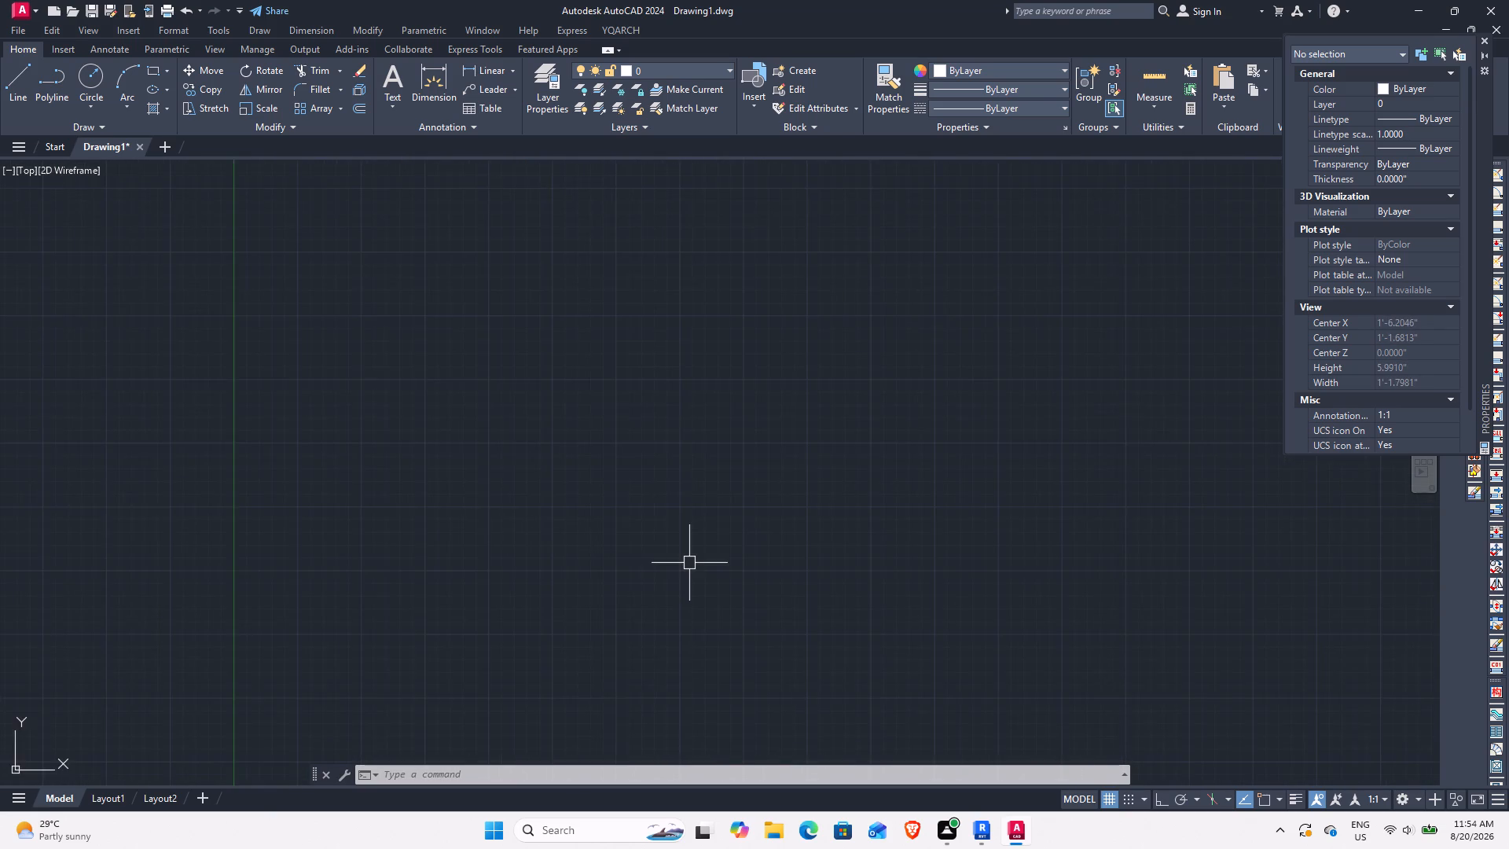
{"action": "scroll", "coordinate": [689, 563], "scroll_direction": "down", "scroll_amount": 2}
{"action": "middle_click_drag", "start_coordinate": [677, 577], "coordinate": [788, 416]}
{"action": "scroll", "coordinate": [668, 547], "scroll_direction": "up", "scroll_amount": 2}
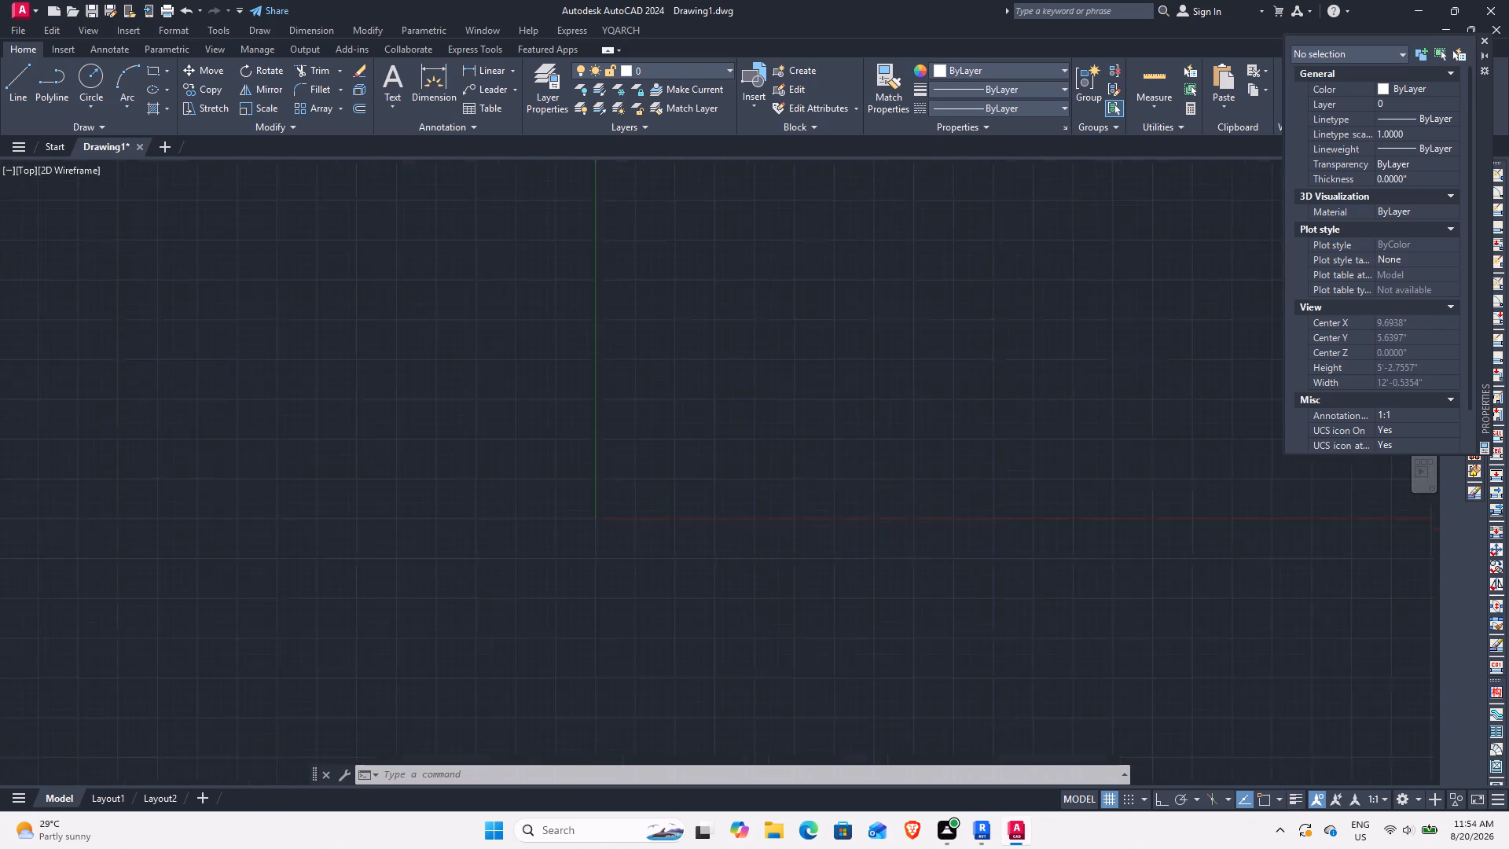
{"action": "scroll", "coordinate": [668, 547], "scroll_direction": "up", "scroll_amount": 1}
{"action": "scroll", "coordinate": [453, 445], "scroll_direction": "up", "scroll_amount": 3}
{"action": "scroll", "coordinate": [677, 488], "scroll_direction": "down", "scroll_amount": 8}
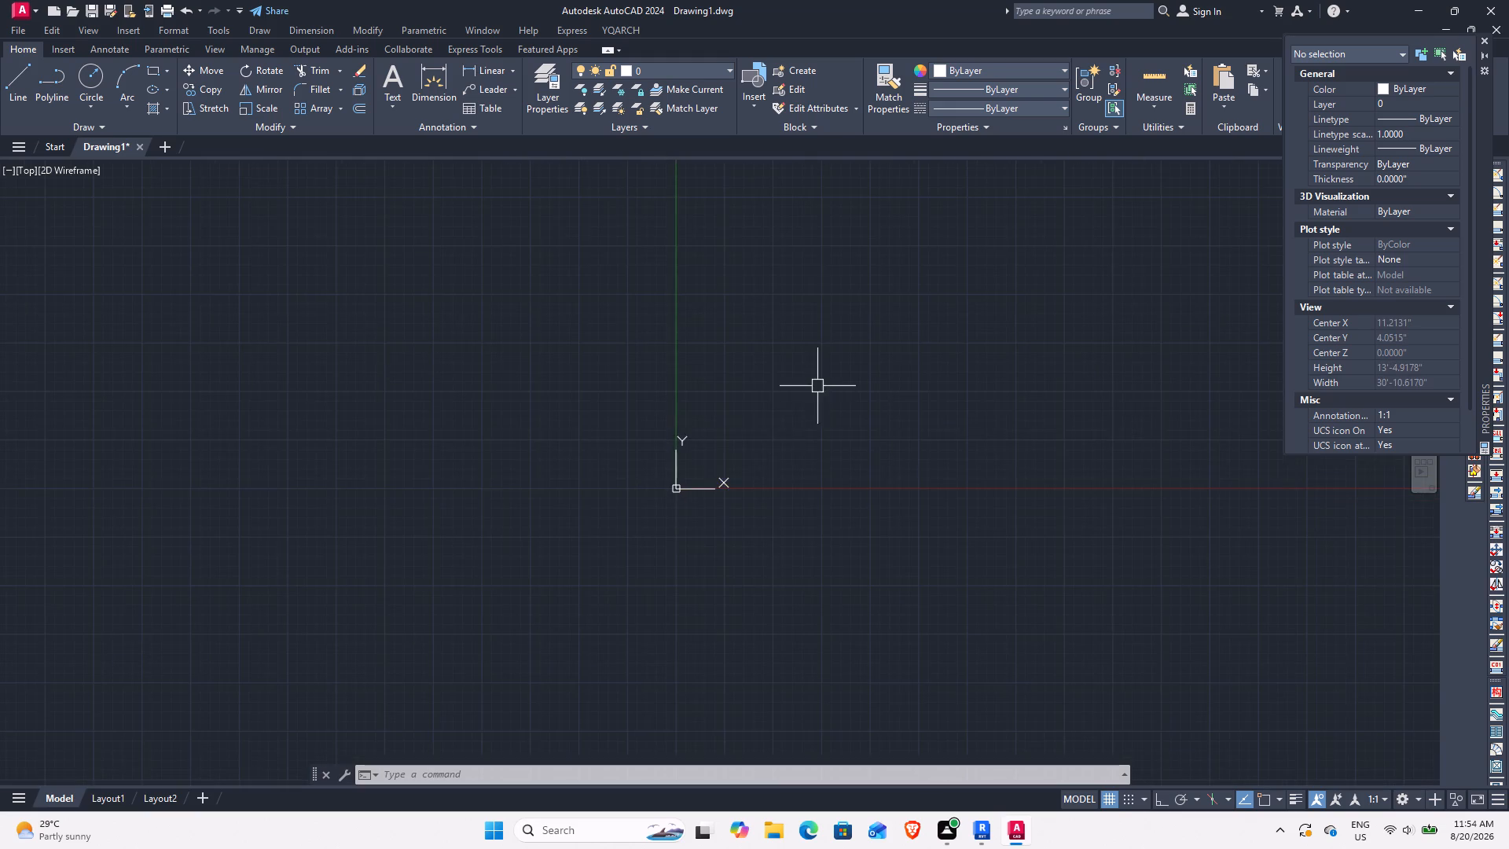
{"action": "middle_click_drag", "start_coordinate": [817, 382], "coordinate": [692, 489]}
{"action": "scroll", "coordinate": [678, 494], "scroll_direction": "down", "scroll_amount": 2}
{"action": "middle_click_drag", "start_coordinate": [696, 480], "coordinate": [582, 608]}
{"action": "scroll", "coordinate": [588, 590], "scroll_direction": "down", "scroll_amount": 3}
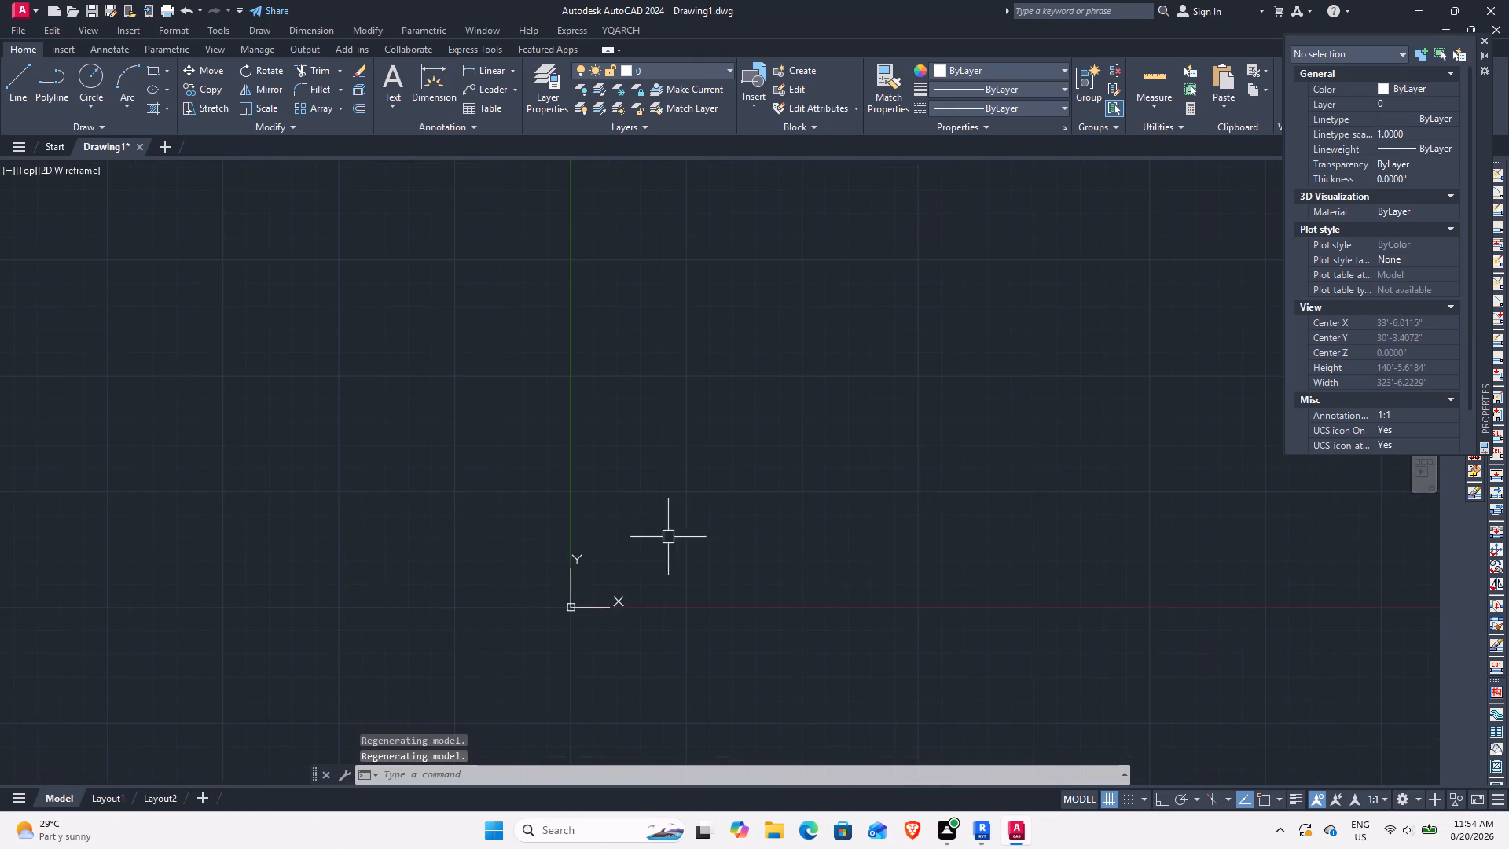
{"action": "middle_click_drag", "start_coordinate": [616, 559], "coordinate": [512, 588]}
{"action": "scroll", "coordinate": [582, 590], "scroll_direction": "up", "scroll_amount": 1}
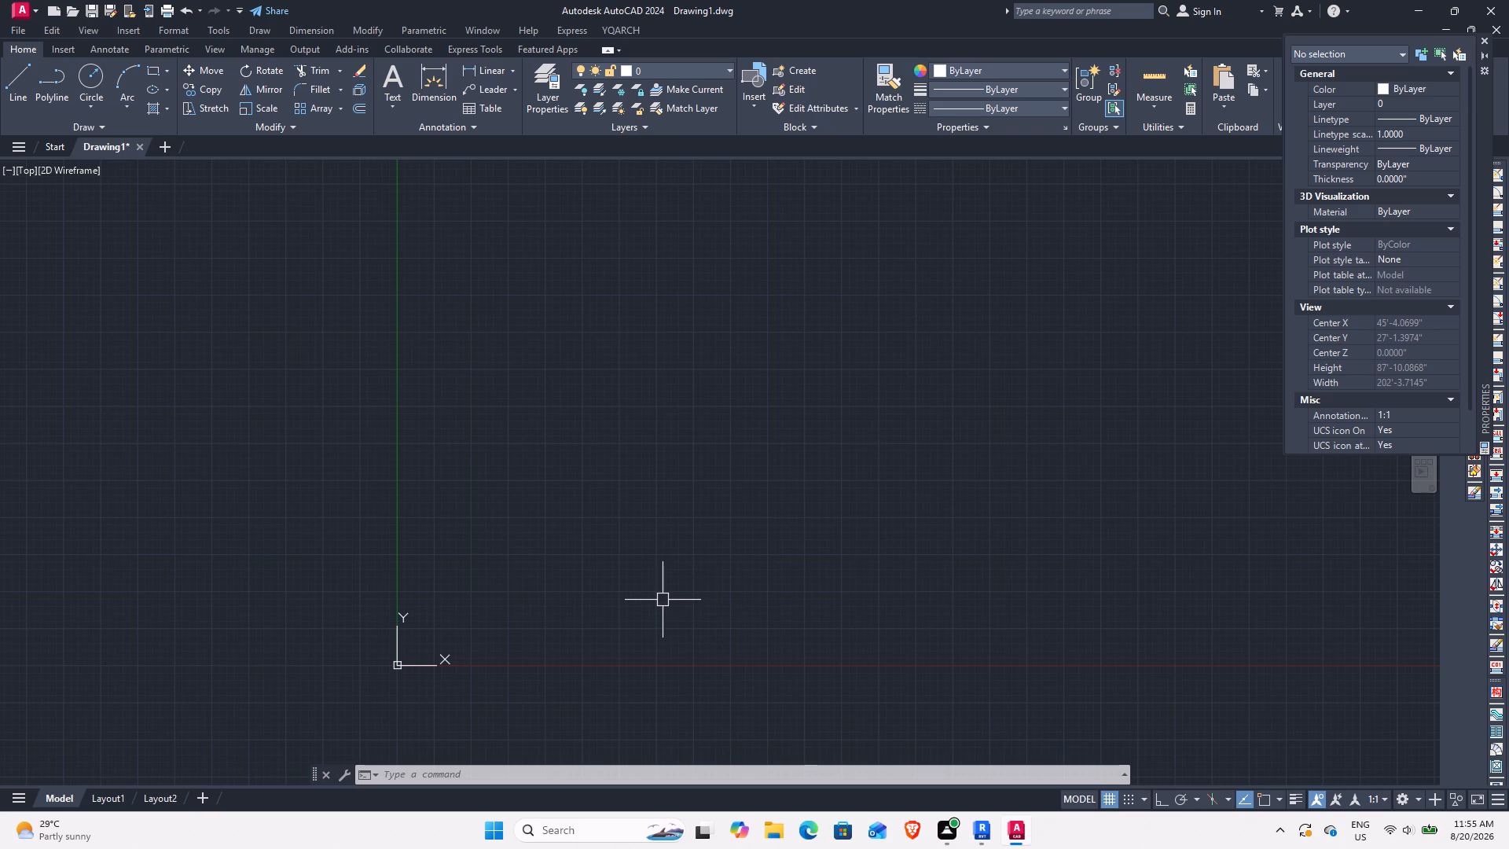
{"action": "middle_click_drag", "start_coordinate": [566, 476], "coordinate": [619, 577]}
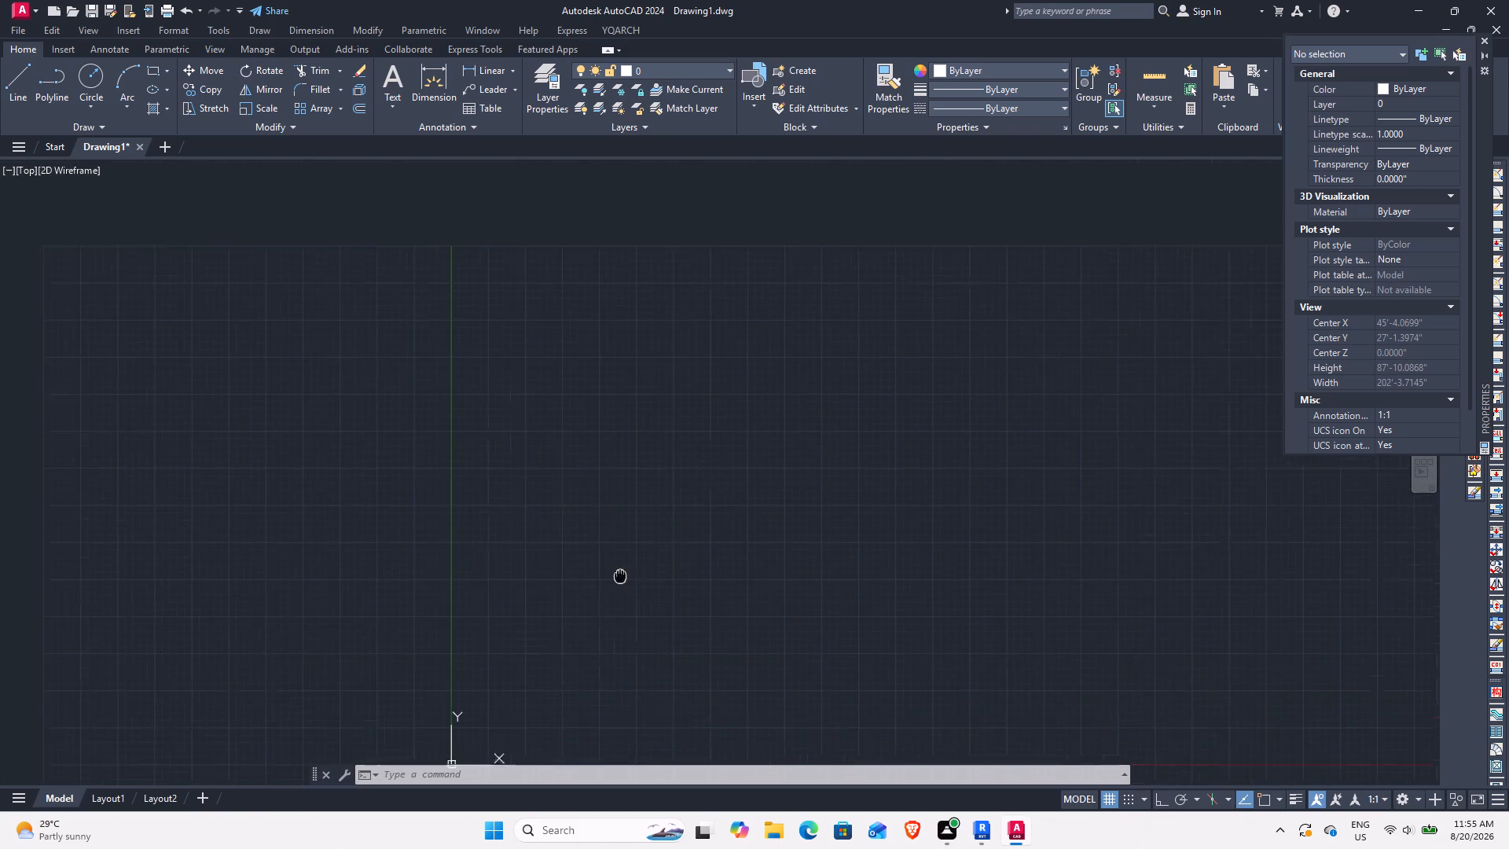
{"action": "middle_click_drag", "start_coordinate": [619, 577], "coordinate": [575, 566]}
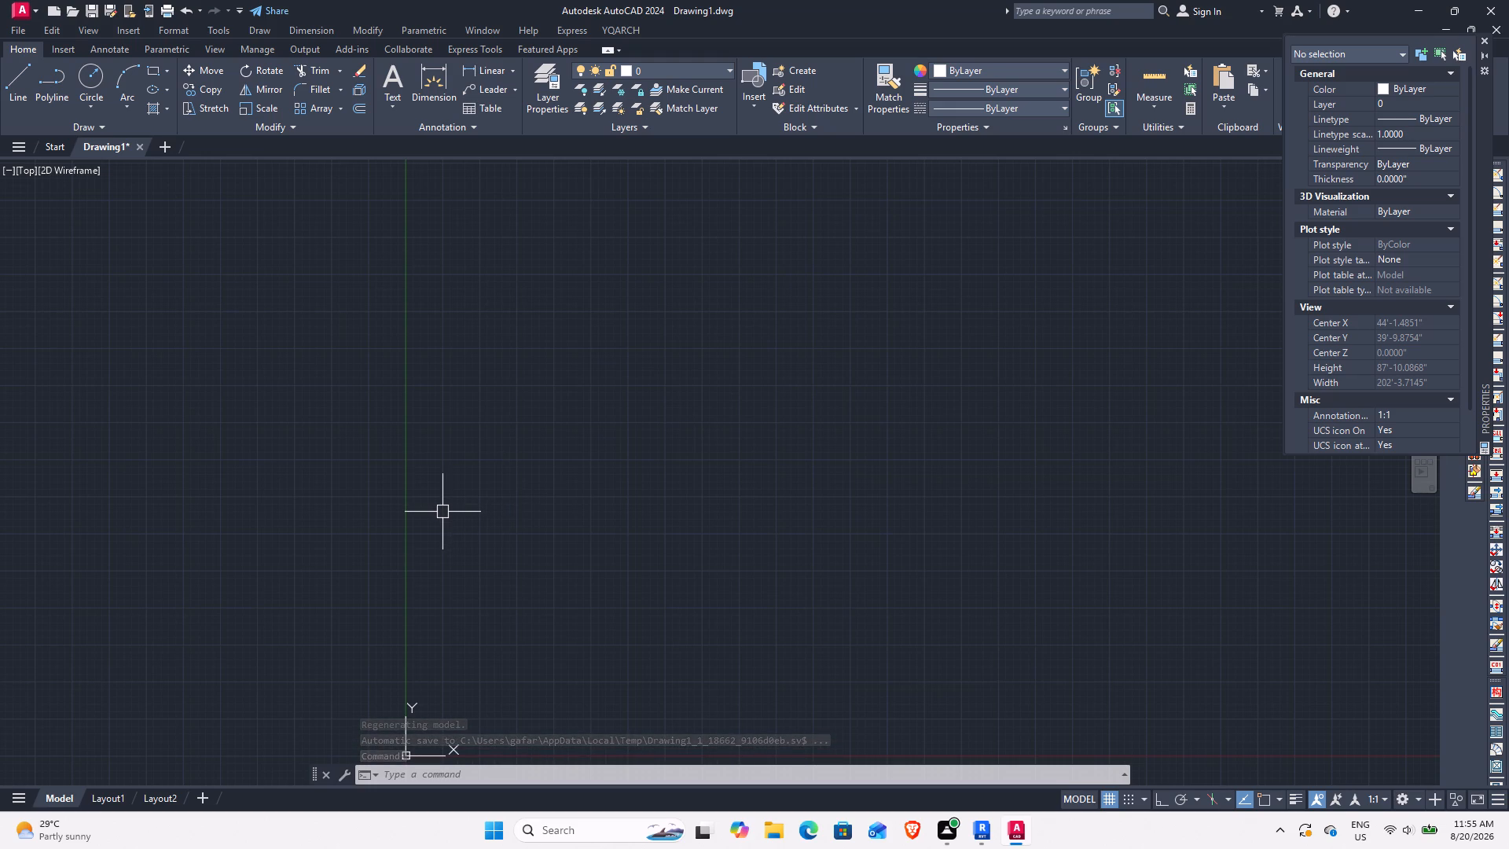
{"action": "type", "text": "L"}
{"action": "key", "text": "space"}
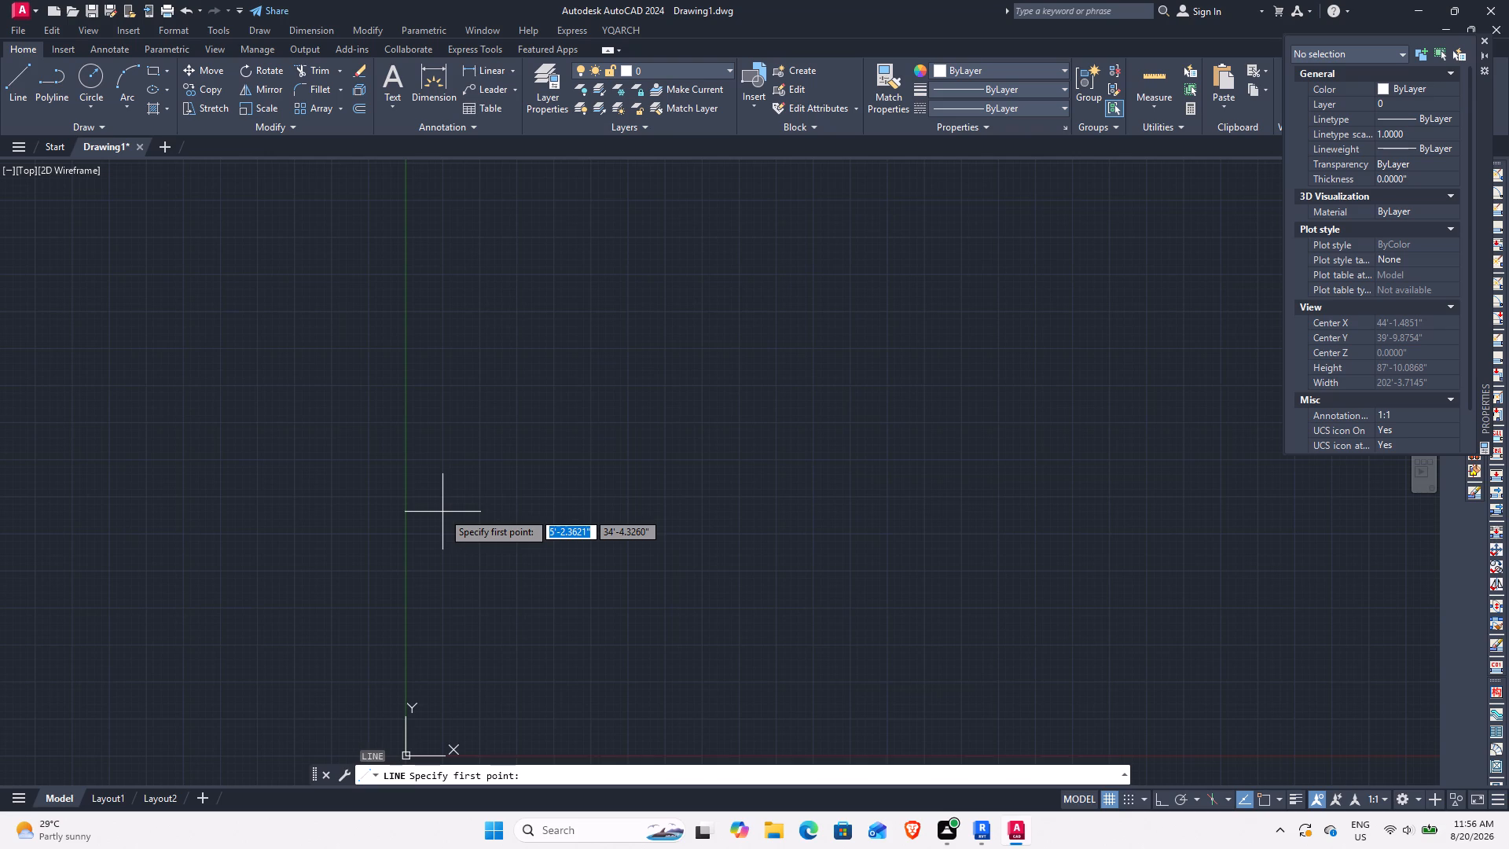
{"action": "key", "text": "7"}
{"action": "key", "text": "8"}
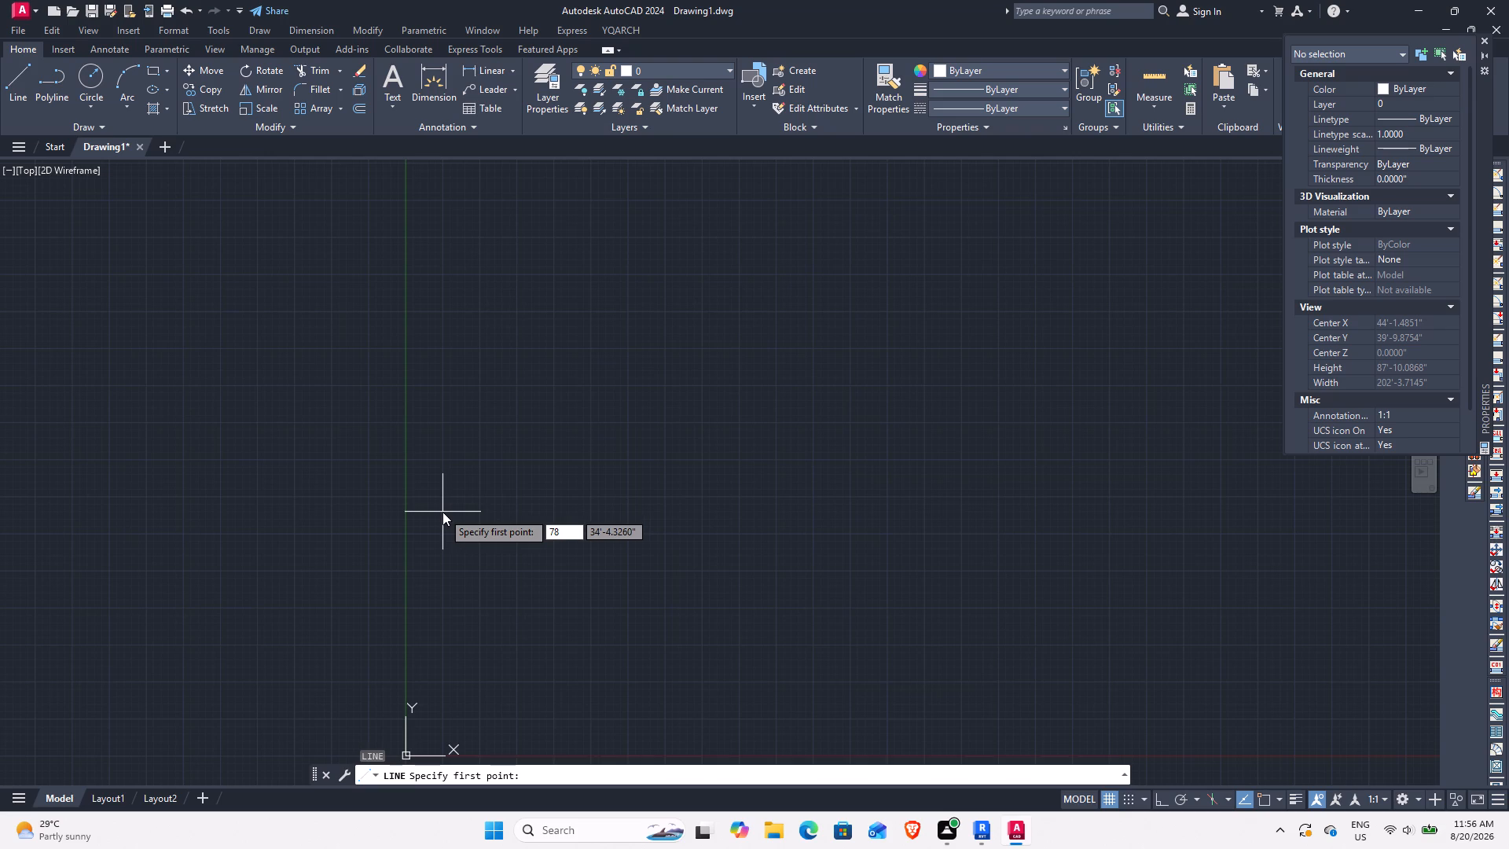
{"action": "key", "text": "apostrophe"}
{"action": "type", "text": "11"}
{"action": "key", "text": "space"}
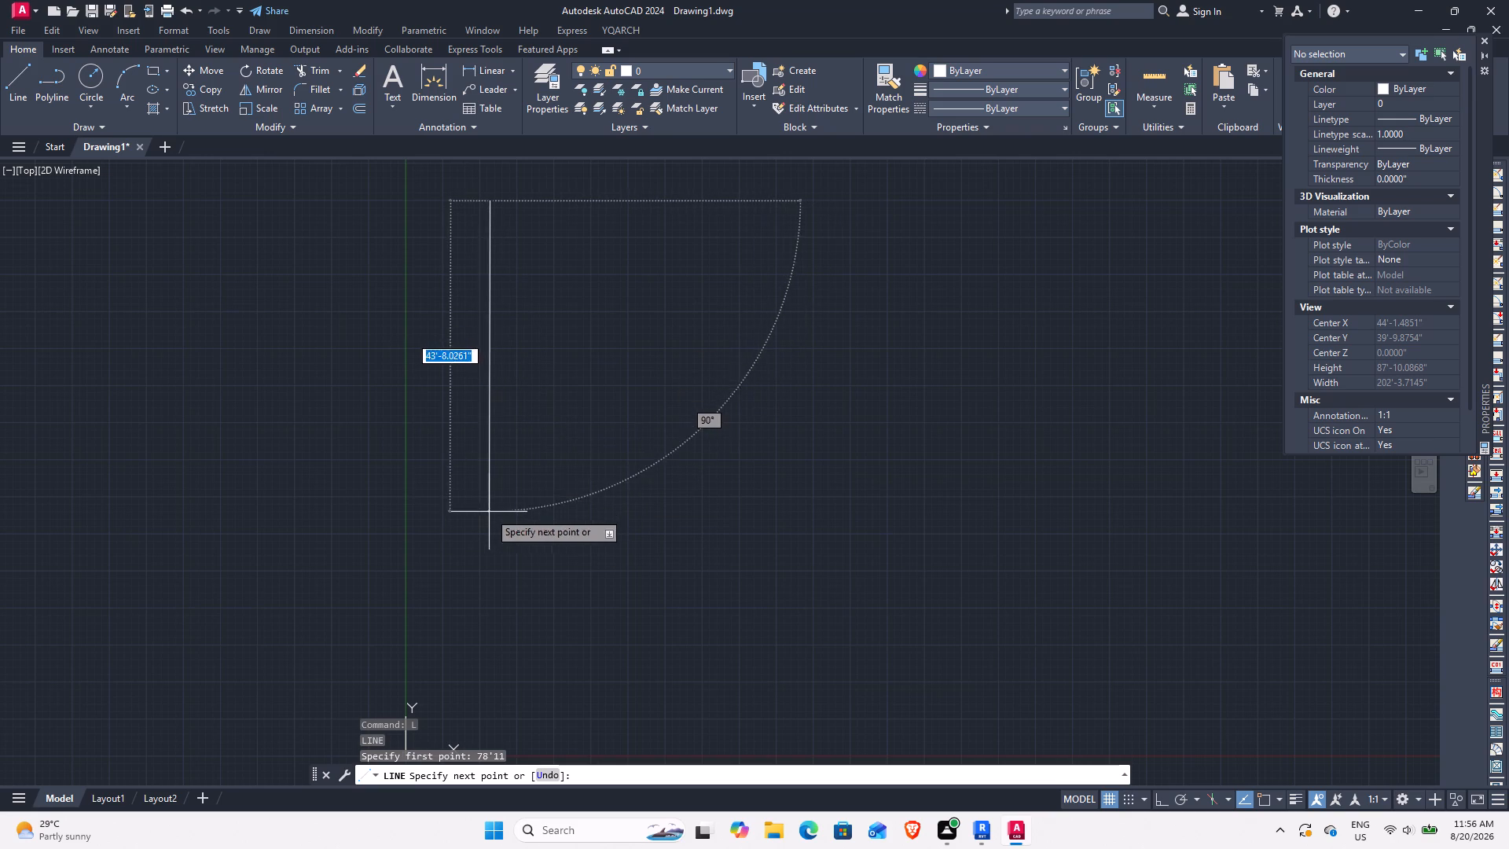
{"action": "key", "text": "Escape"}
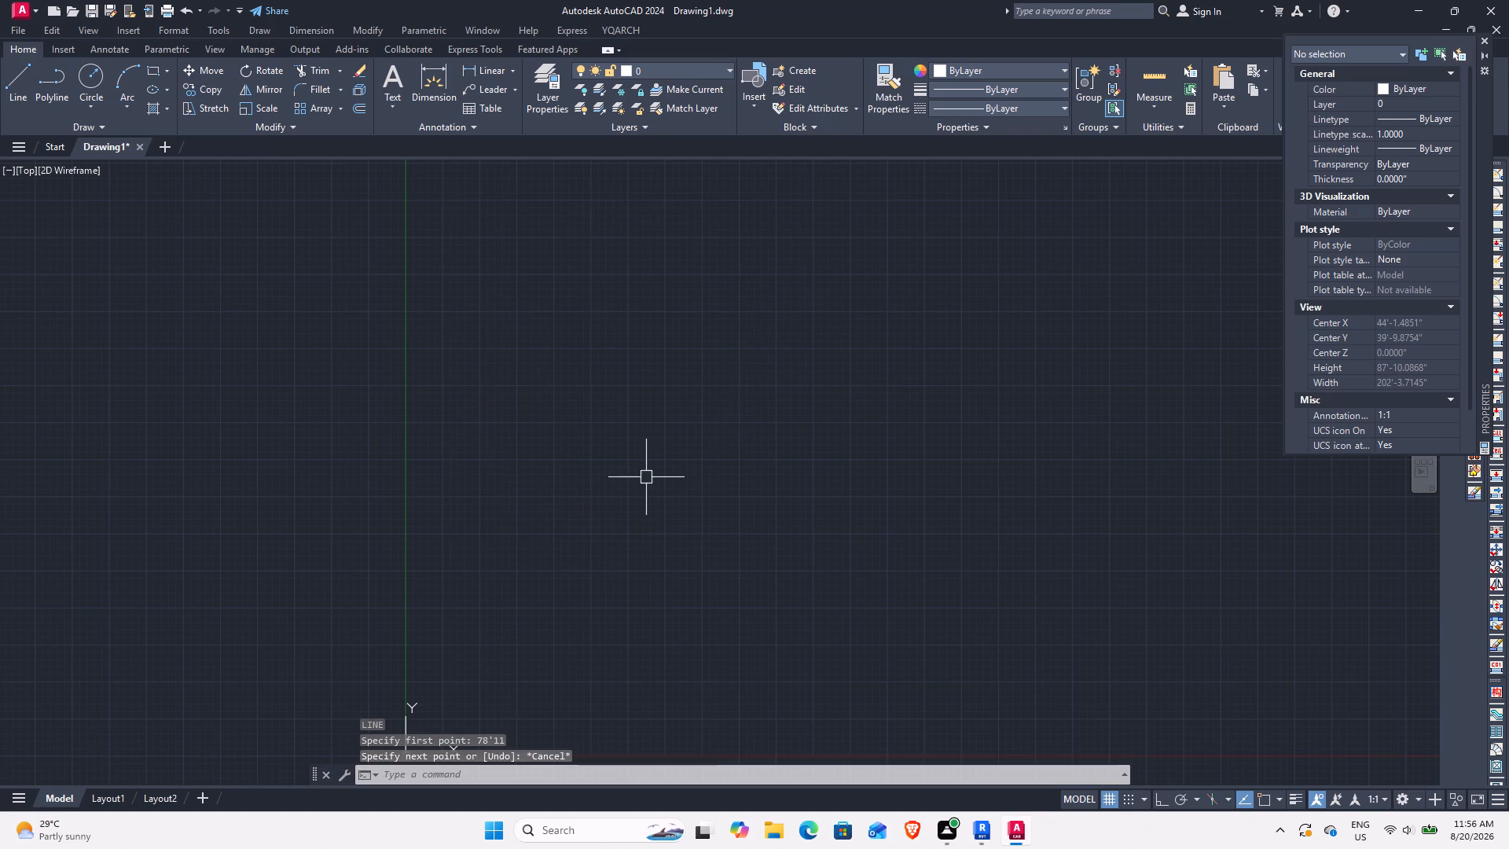
Turn ortho mode on and draw a vertical 79' line upward from a free point above and to the right of the origin.
{"action": "middle_click_drag", "start_coordinate": [646, 476], "coordinate": [619, 414]}
{"action": "type", "text": "L"}
{"action": "key", "text": "space"}
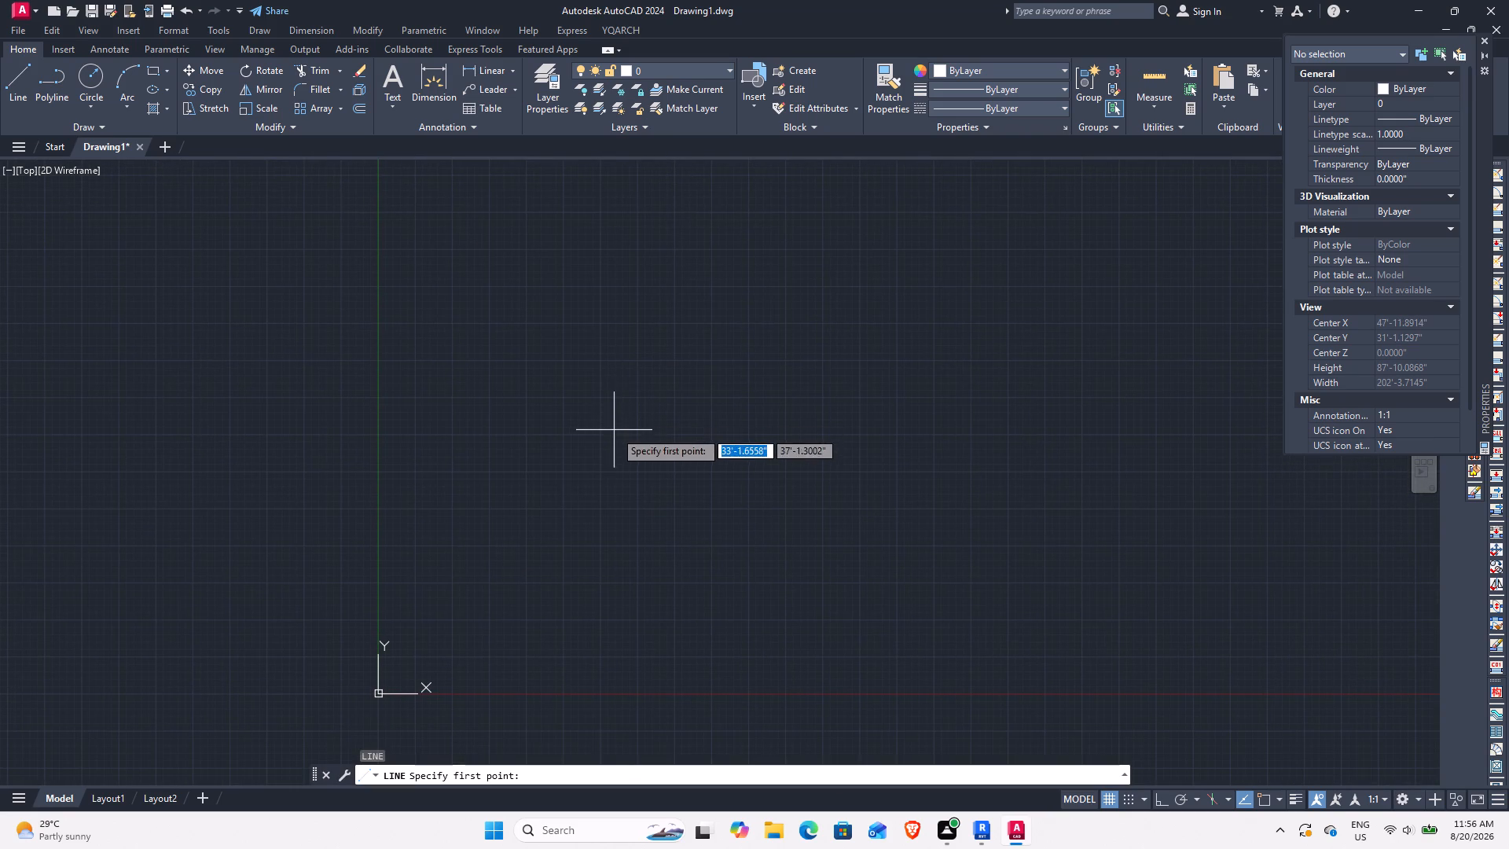
{"action": "key", "text": "F8"}
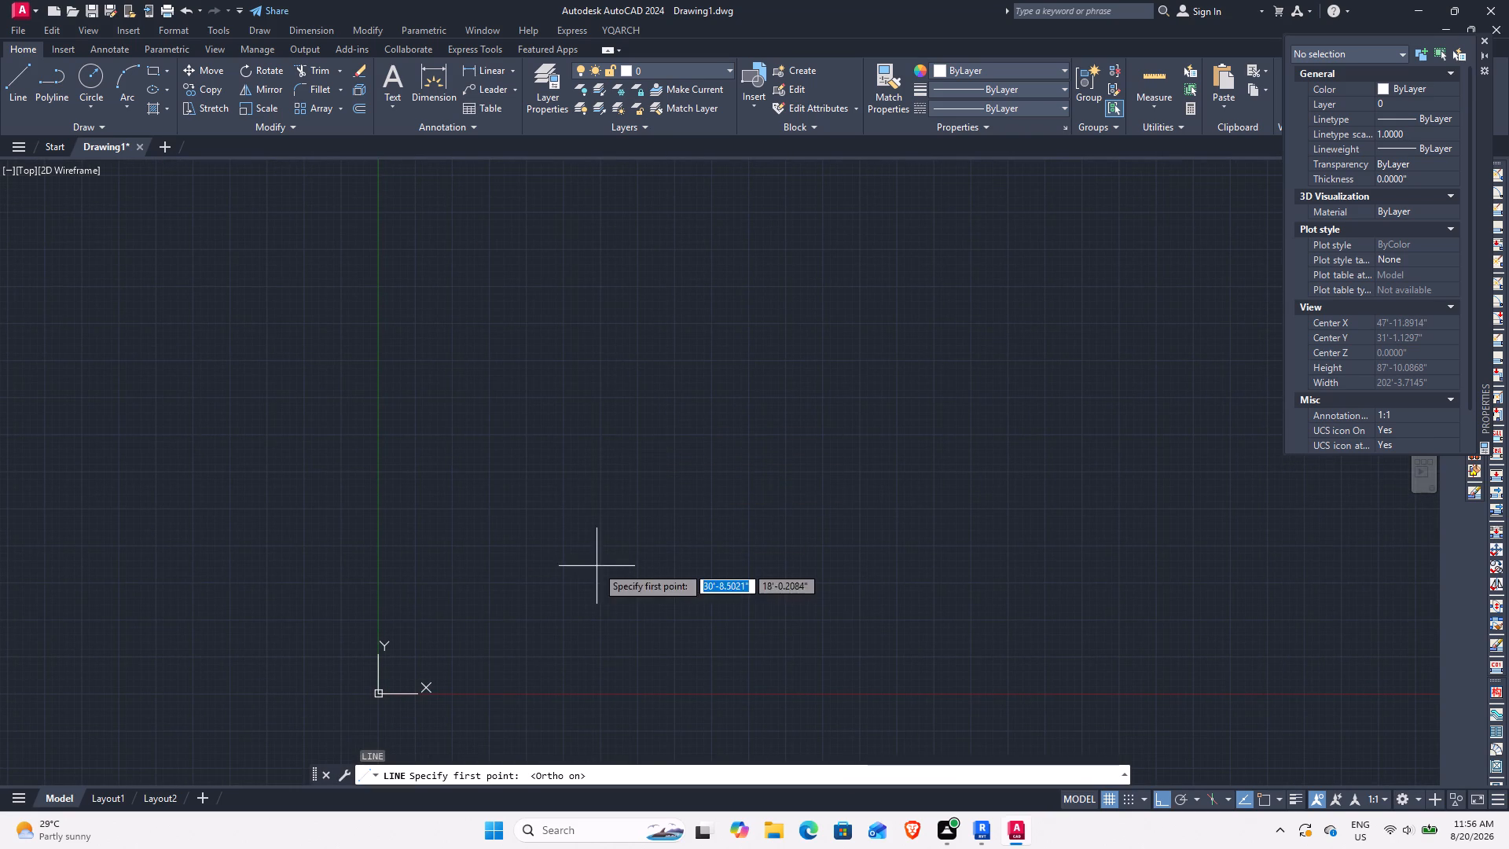
{"action": "left_click", "coordinate": [619, 549]}
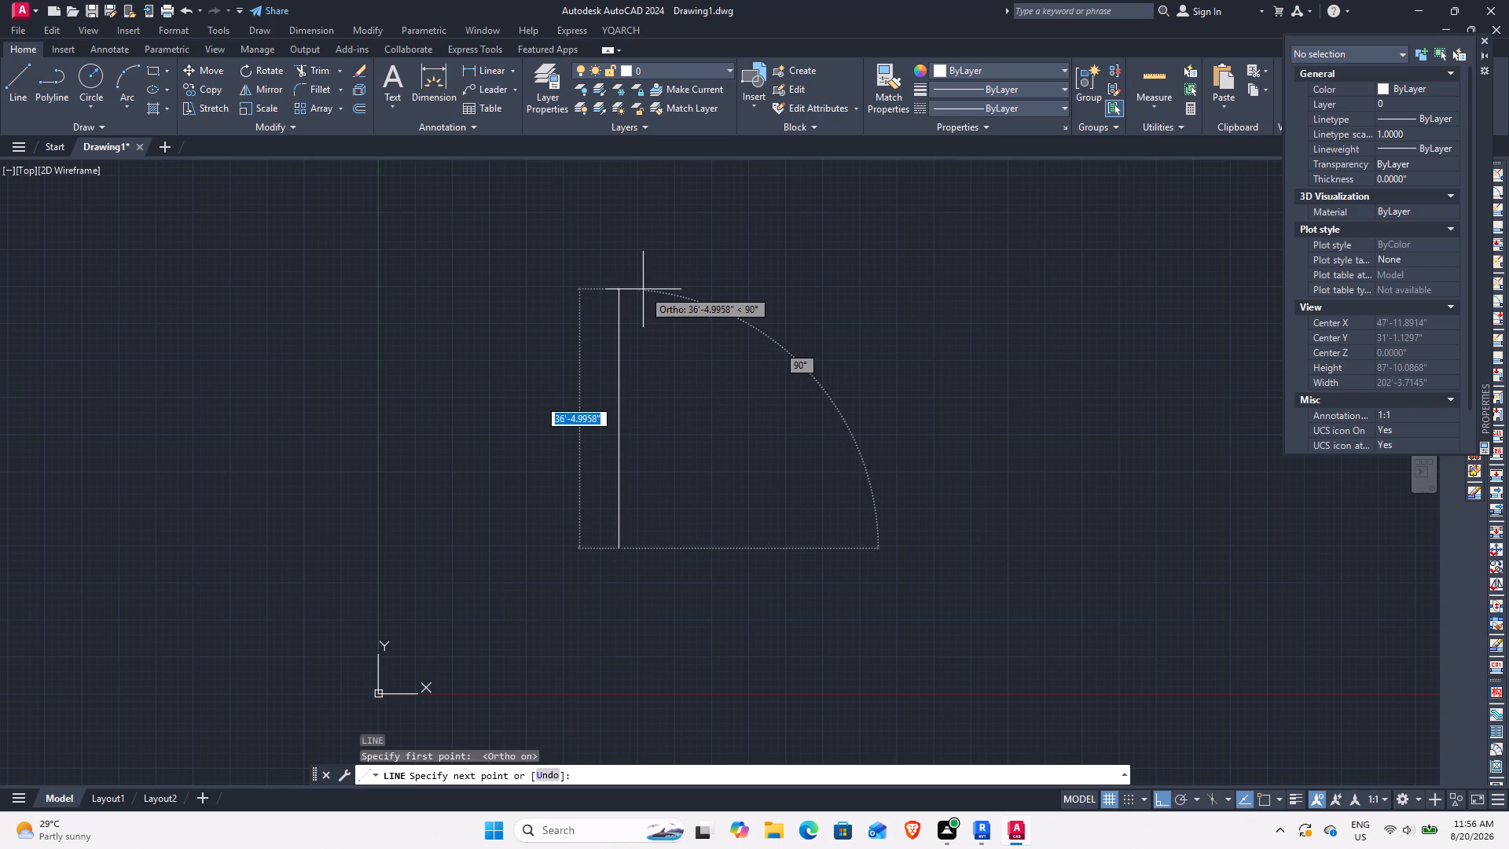
{"action": "type", "text": "78"}
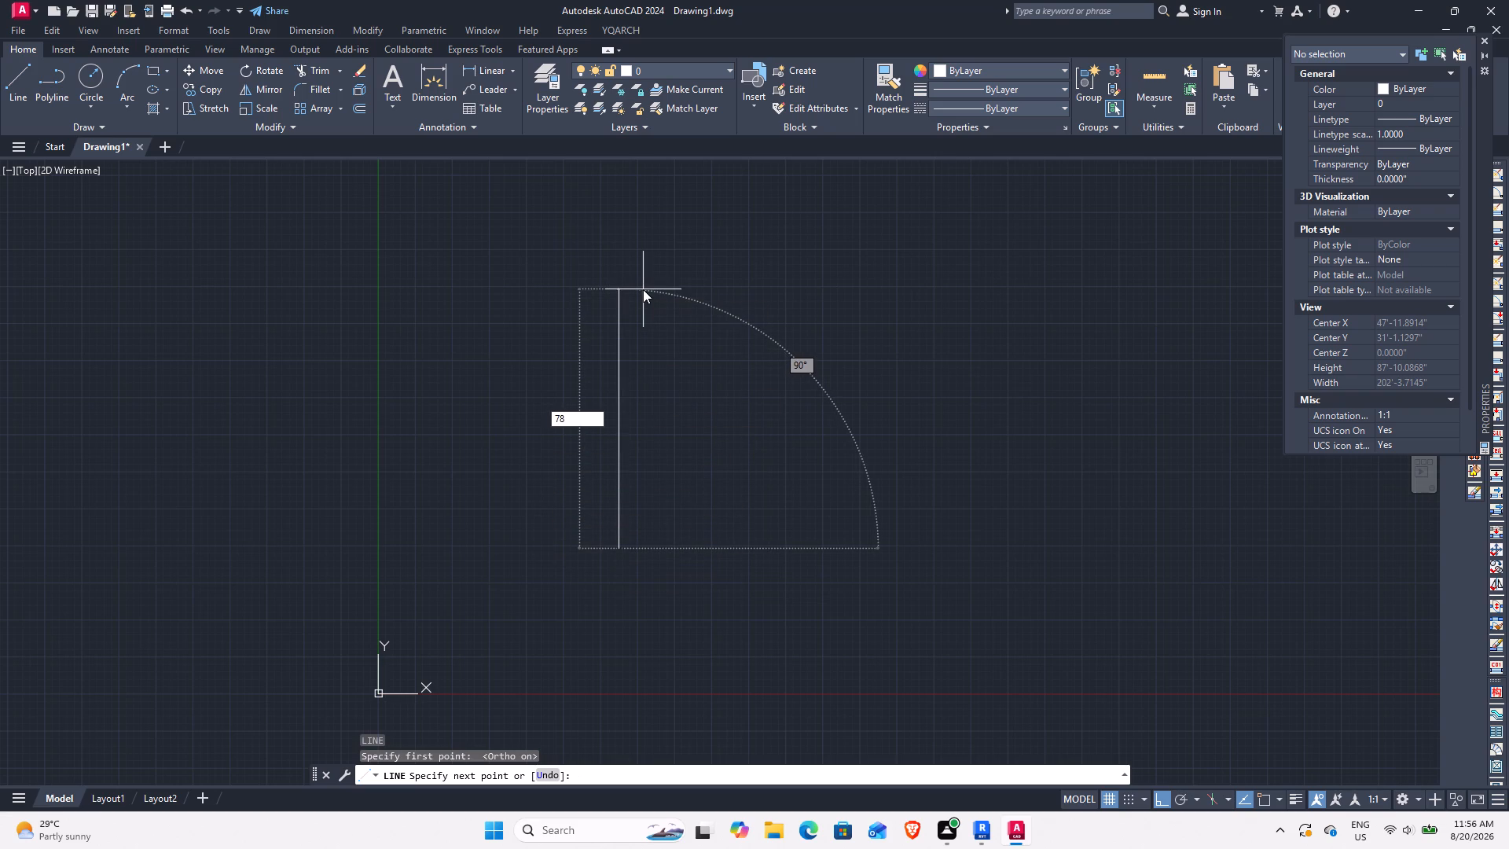
{"action": "key", "text": "apostrophe"}
{"action": "type", "text": "12"}
{"action": "key", "text": "BackSpace"}
{"action": "key", "text": "BackSpace"}
{"action": "key", "text": "BackSpace"}
{"action": "key", "text": "BackSpace"}
{"action": "key", "text": "9"}
{"action": "key", "text": "apostrophe"}
{"action": "key", "text": "Return"}
{"action": "scroll", "coordinate": [641, 289], "scroll_direction": "down", "scroll_amount": 6}
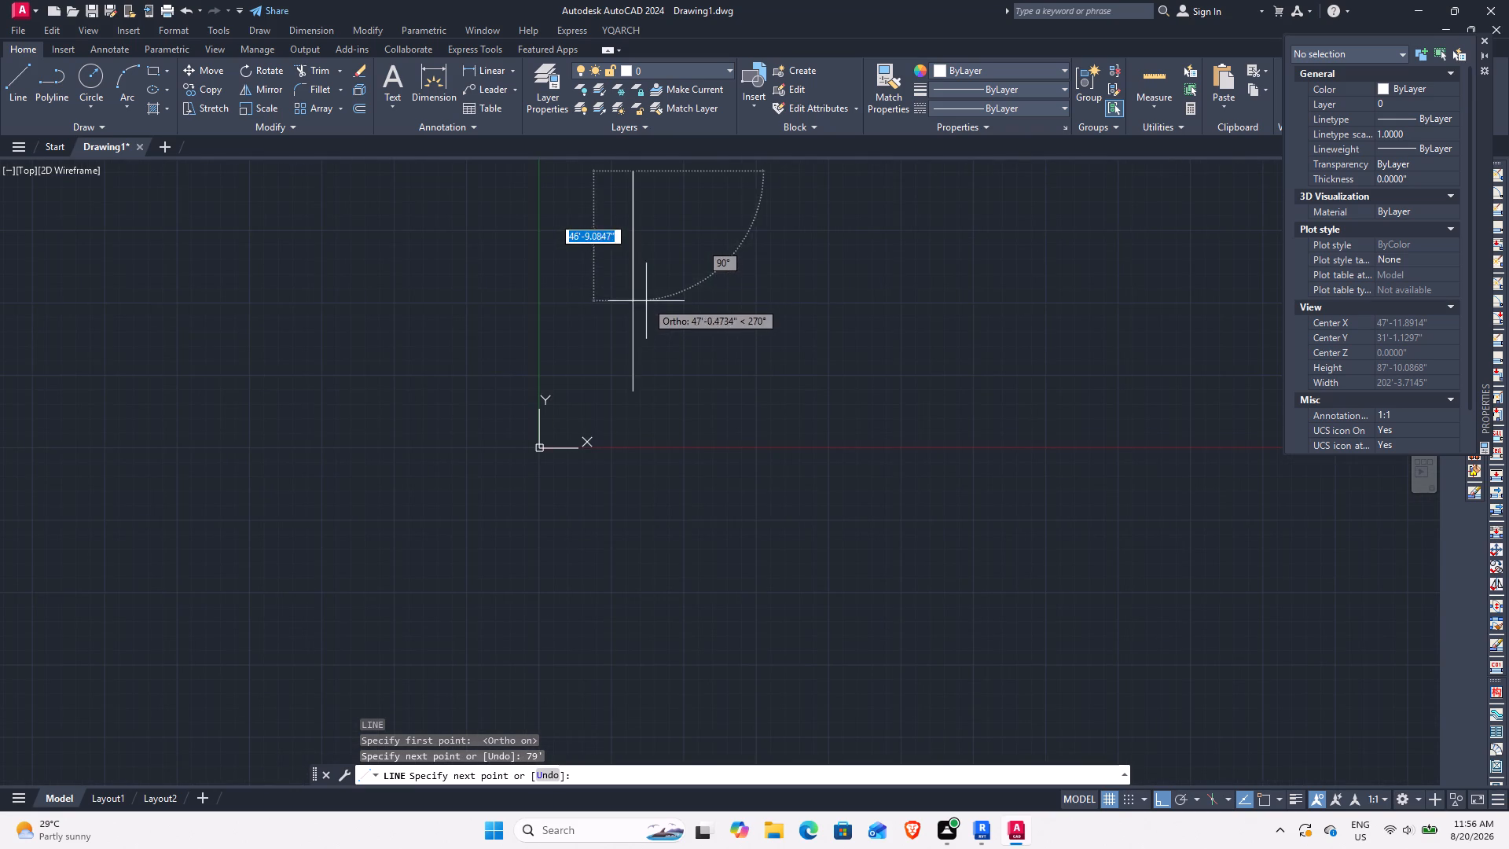
{"action": "middle_click_drag", "start_coordinate": [678, 318], "coordinate": [533, 669]}
{"action": "key", "text": "space"}
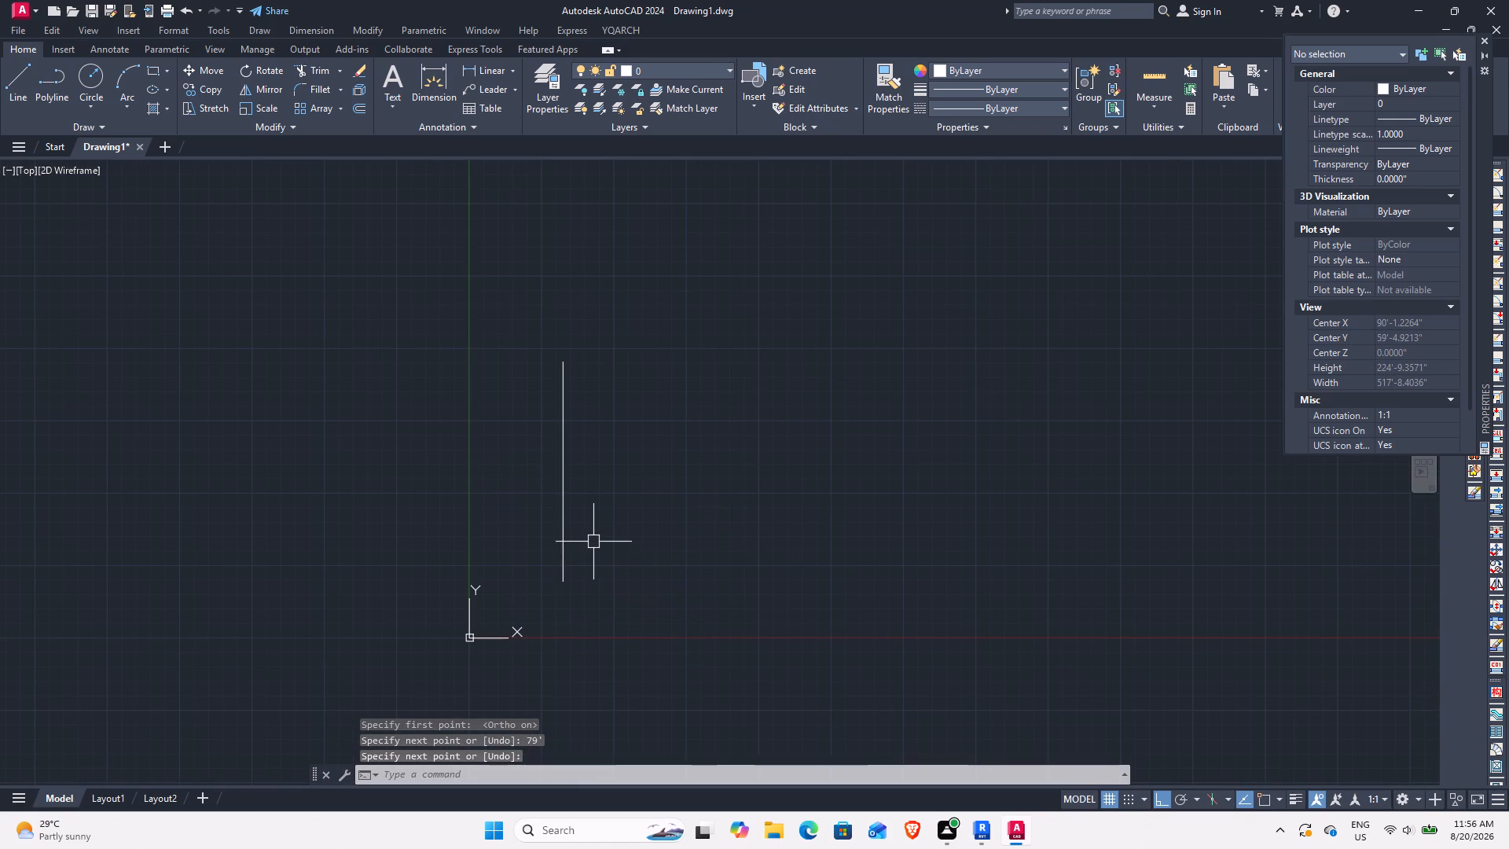
Offset the vertical 79' line by 9 inches to its right side to form the second wall face.
{"action": "scroll", "coordinate": [595, 535], "scroll_direction": "up", "scroll_amount": 2}
{"action": "middle_click_drag", "start_coordinate": [594, 533], "coordinate": [564, 553]}
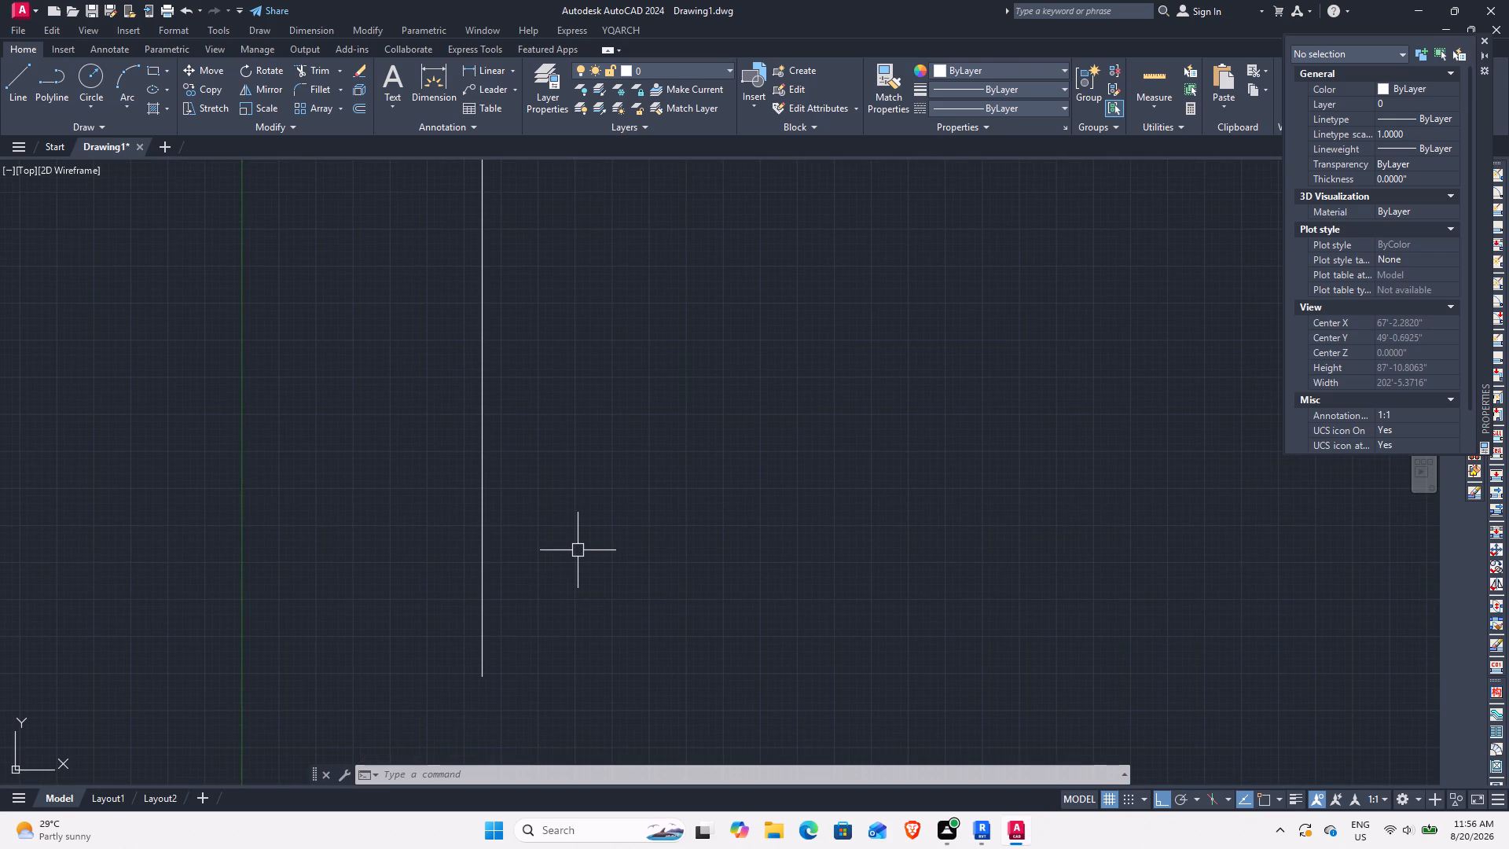
{"action": "middle_click_drag", "start_coordinate": [652, 510], "coordinate": [623, 648]}
{"action": "type", "text": "O"}
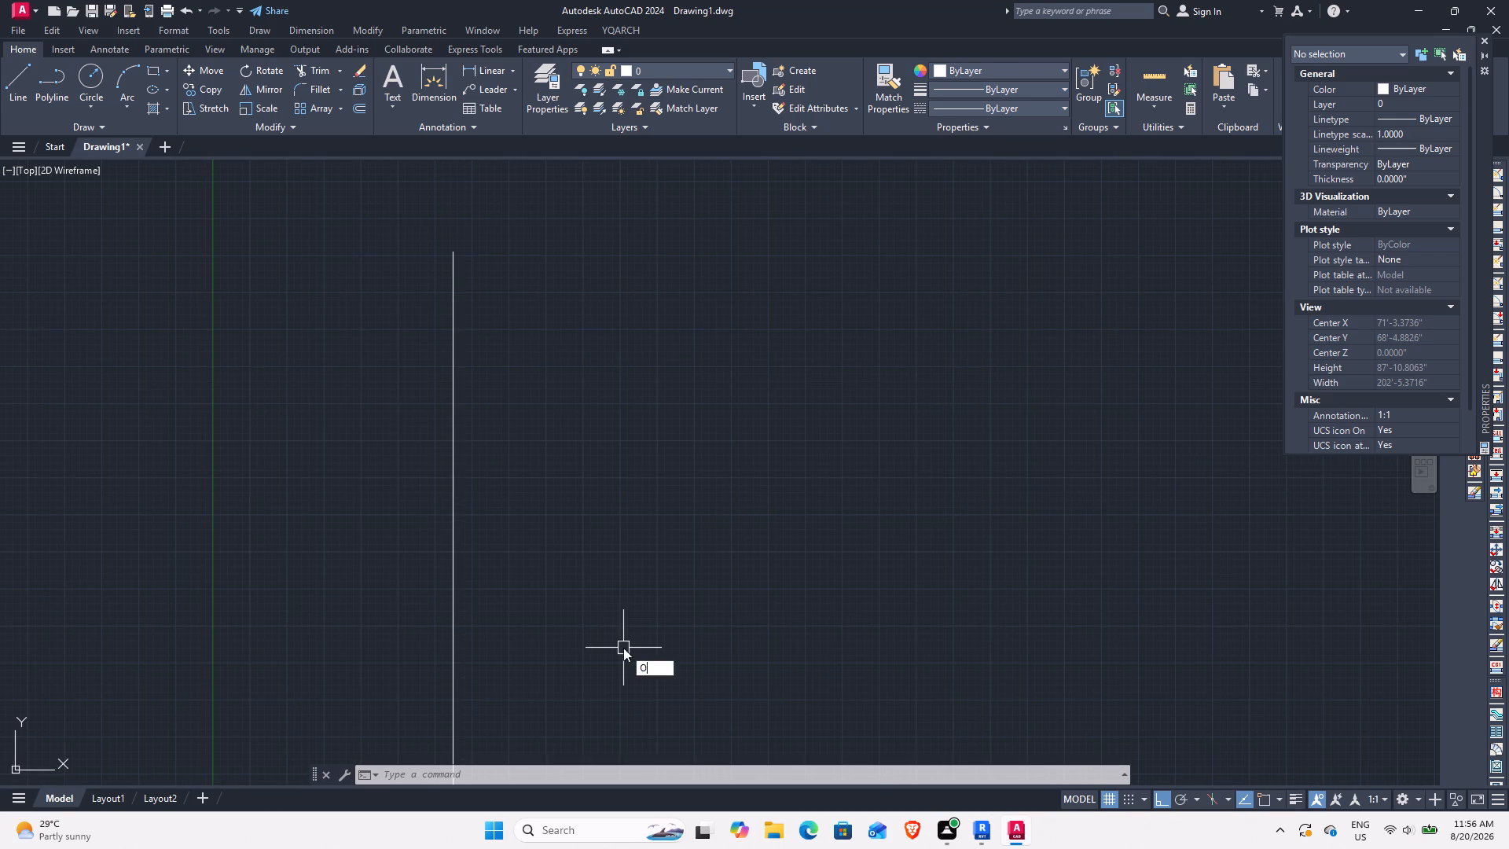
{"action": "key", "text": "space"}
{"action": "key", "text": "9"}
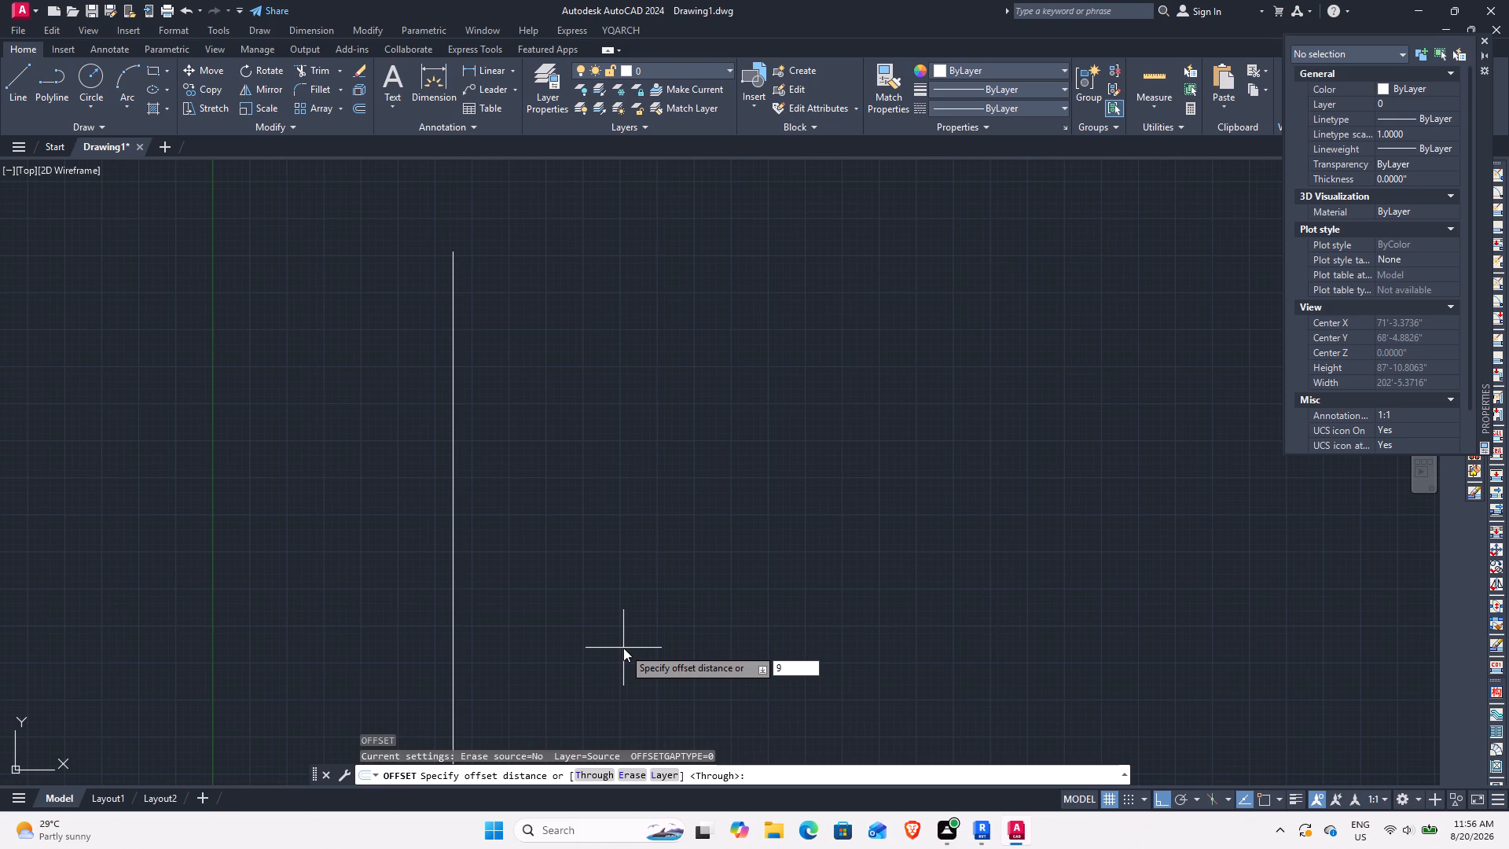
{"action": "key", "text": "Return"}
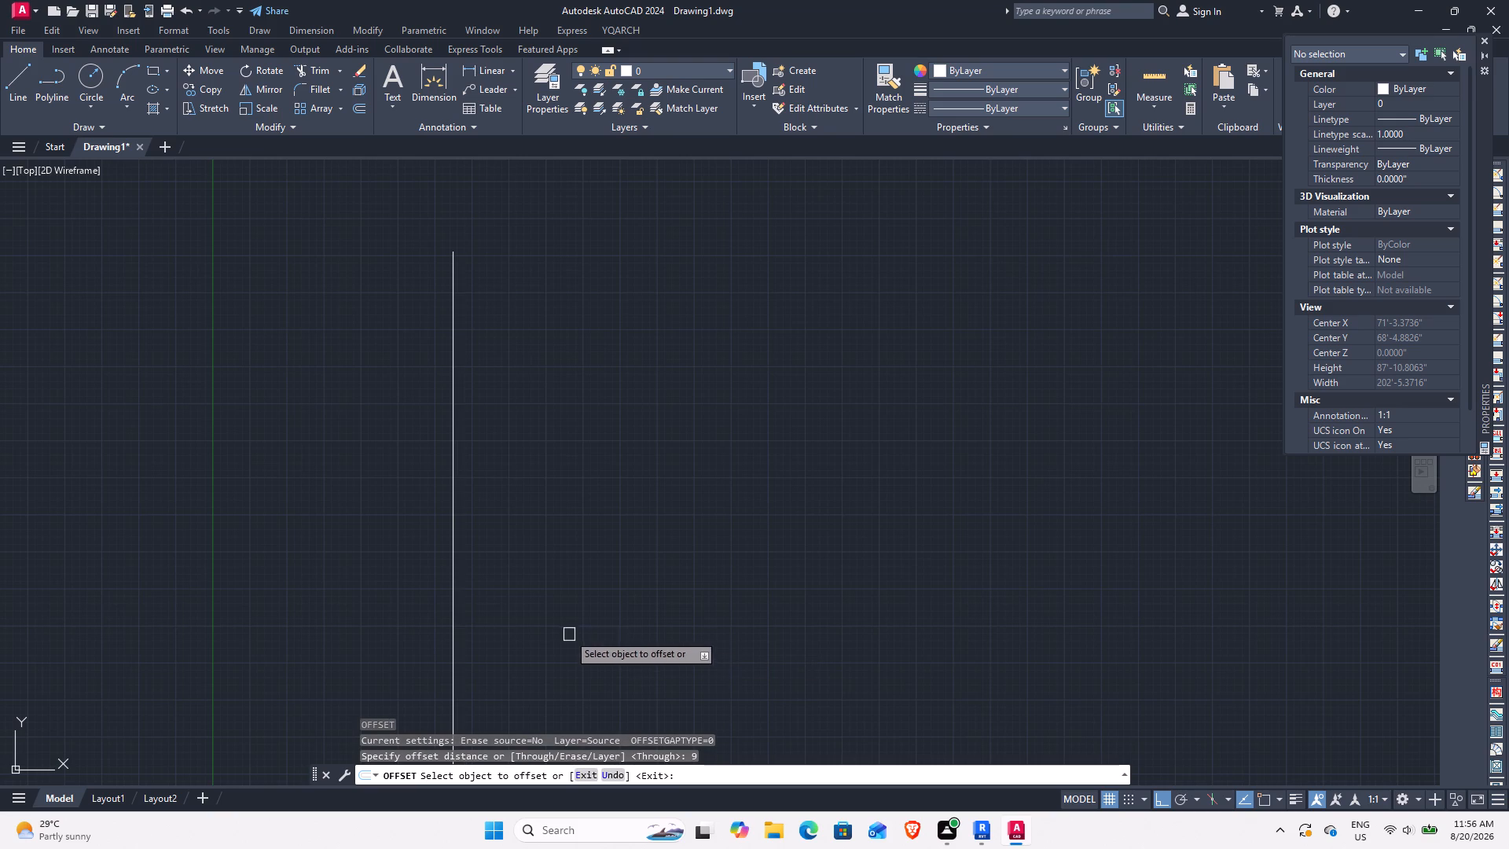
{"action": "left_click", "coordinate": [456, 520]}
{"action": "left_click", "coordinate": [501, 508]}
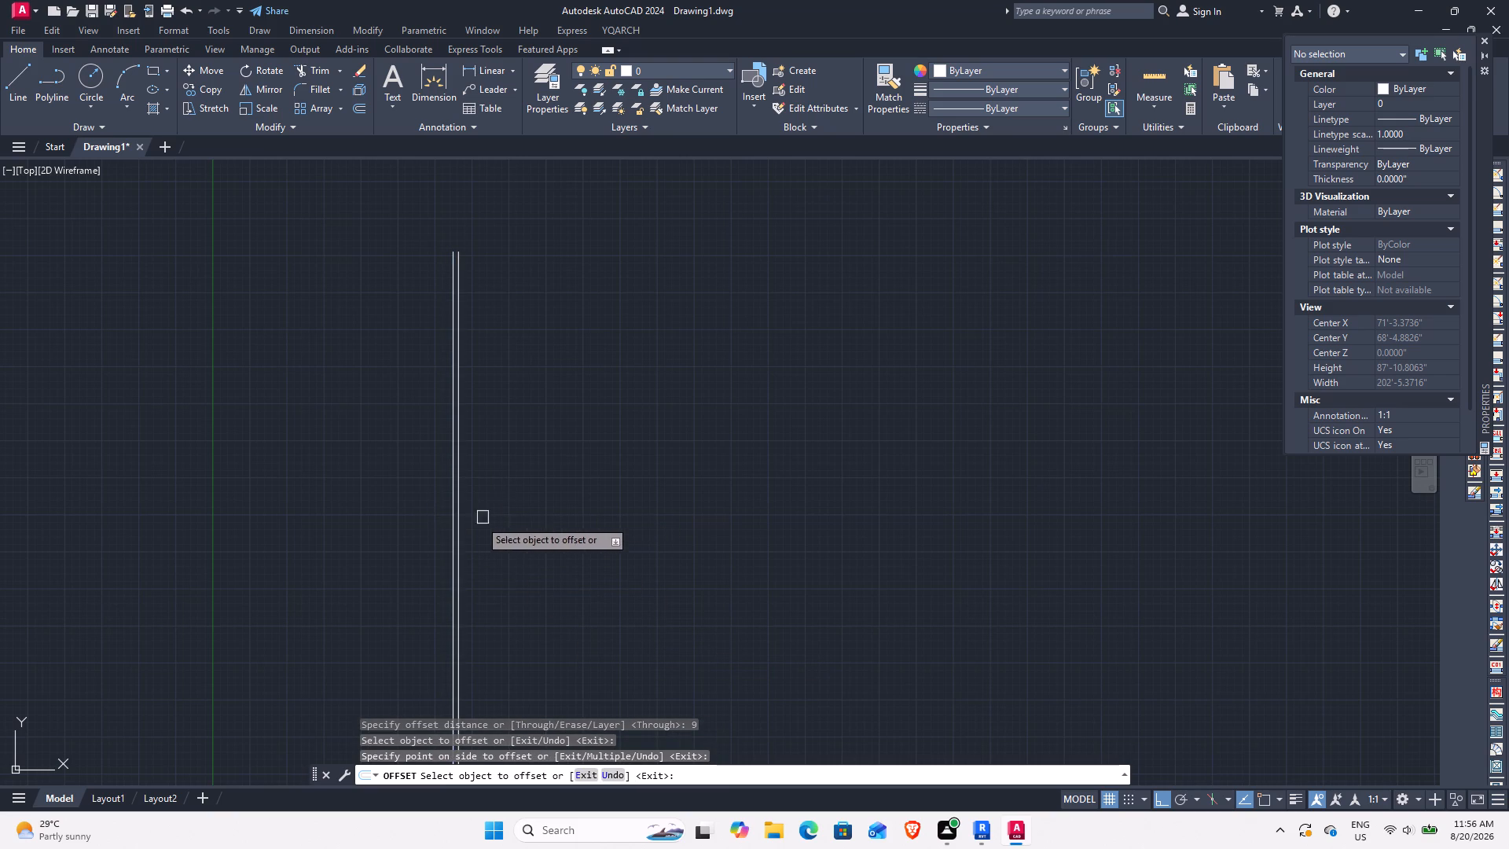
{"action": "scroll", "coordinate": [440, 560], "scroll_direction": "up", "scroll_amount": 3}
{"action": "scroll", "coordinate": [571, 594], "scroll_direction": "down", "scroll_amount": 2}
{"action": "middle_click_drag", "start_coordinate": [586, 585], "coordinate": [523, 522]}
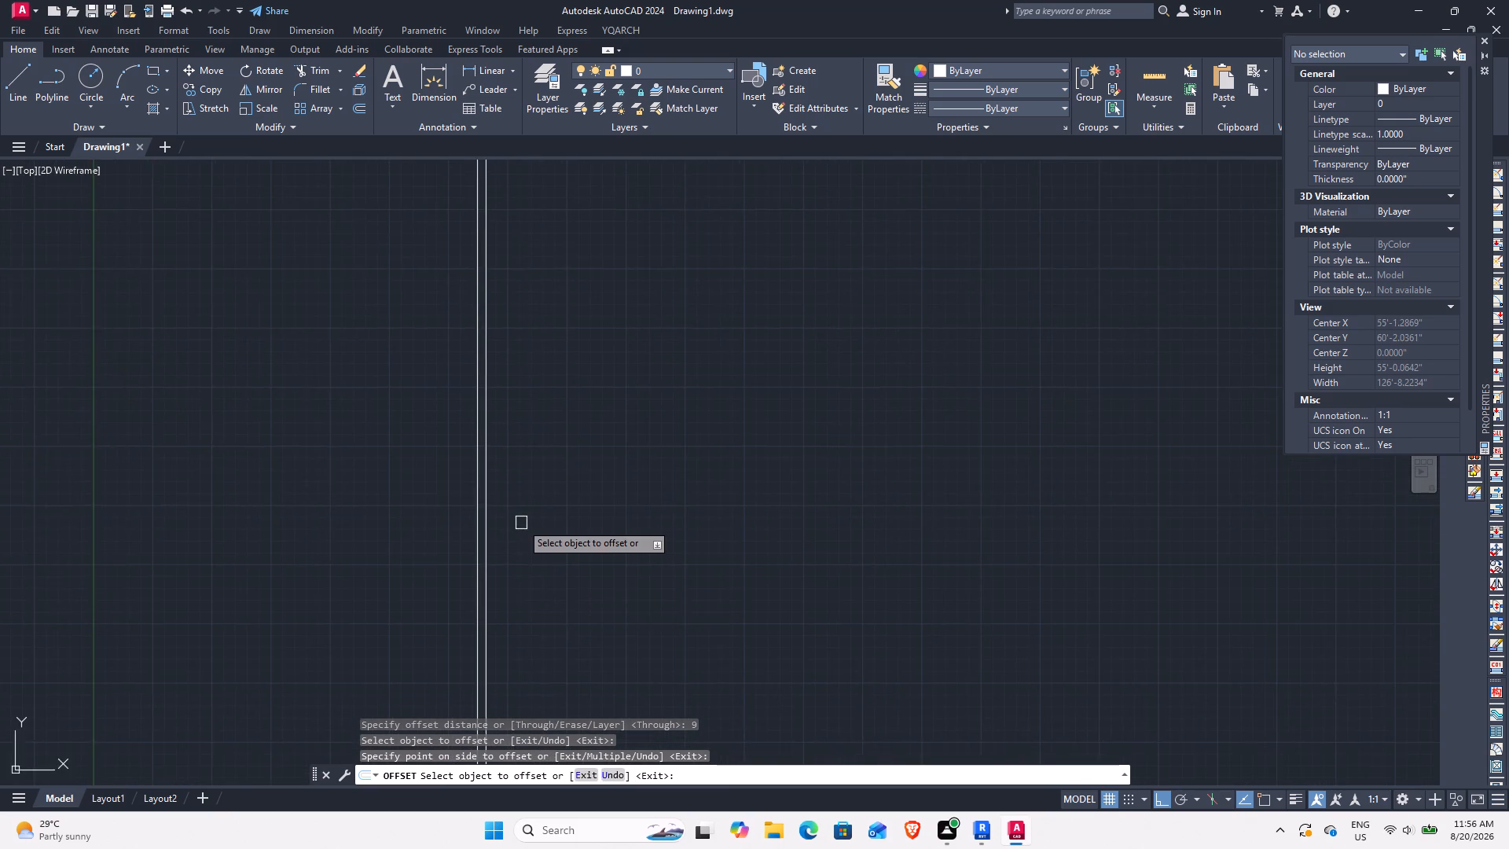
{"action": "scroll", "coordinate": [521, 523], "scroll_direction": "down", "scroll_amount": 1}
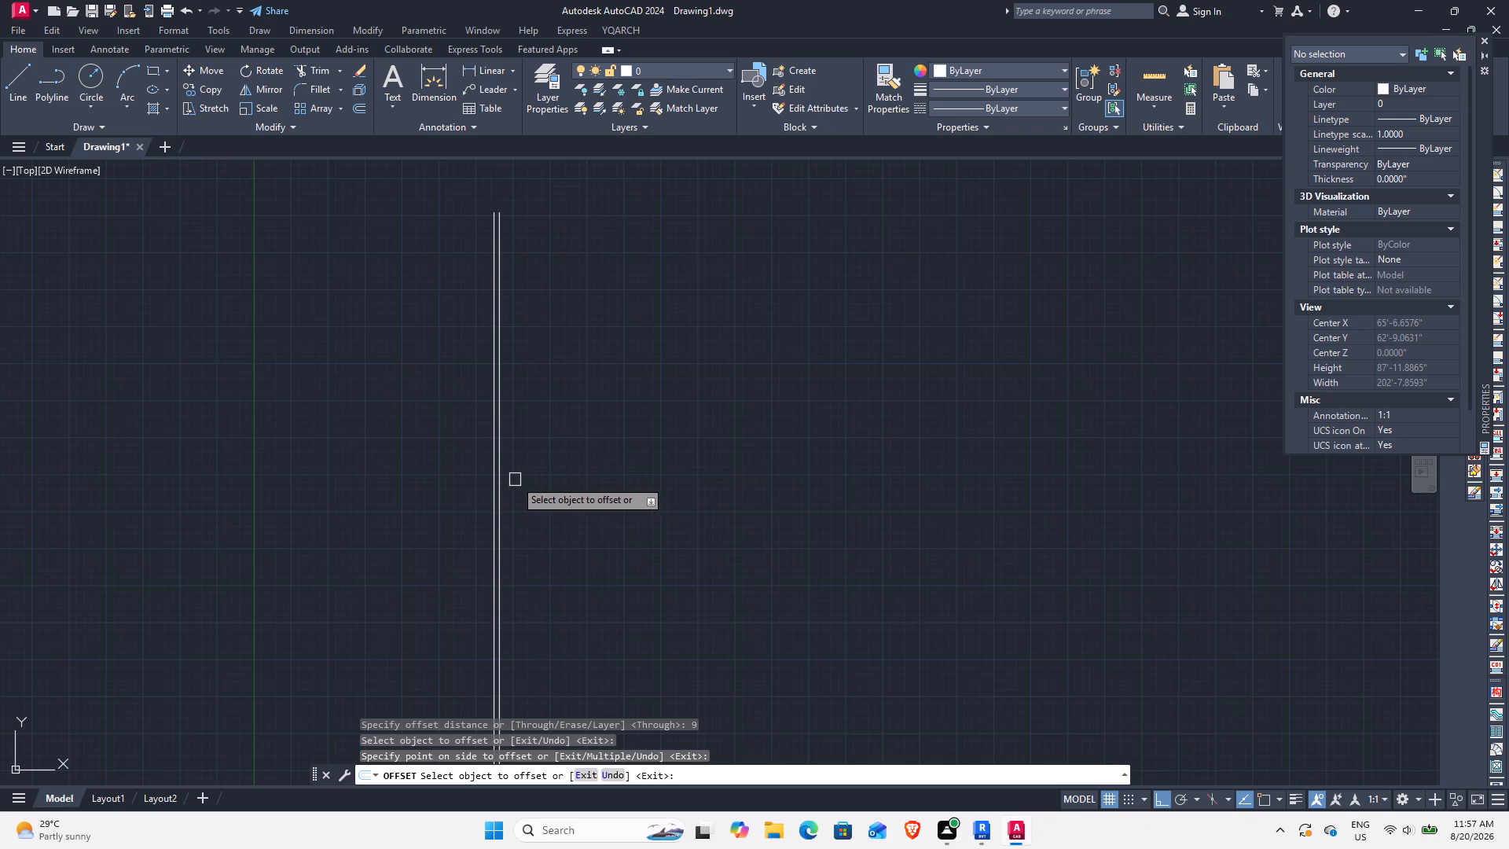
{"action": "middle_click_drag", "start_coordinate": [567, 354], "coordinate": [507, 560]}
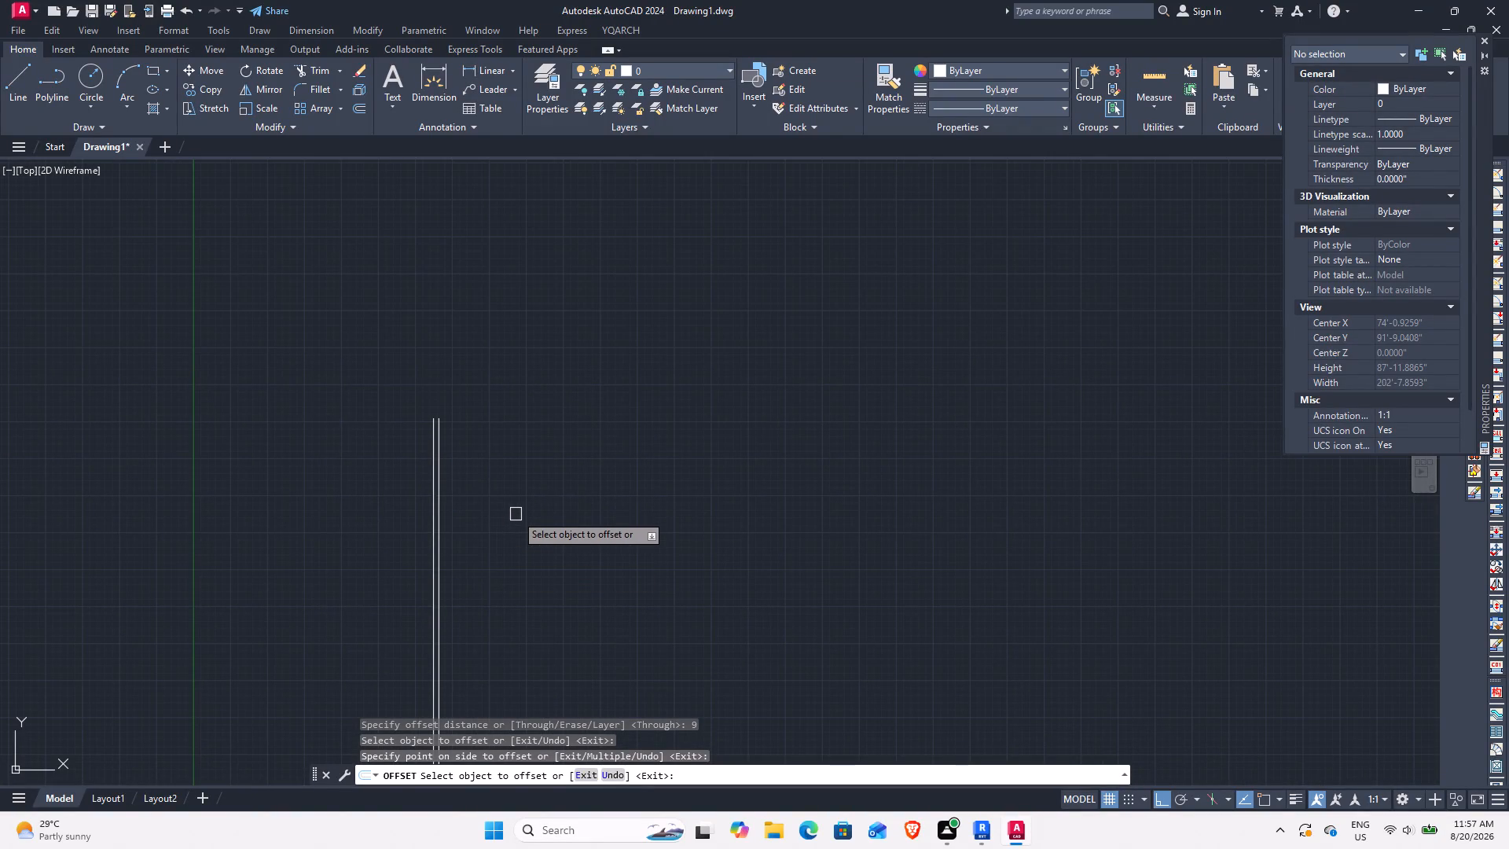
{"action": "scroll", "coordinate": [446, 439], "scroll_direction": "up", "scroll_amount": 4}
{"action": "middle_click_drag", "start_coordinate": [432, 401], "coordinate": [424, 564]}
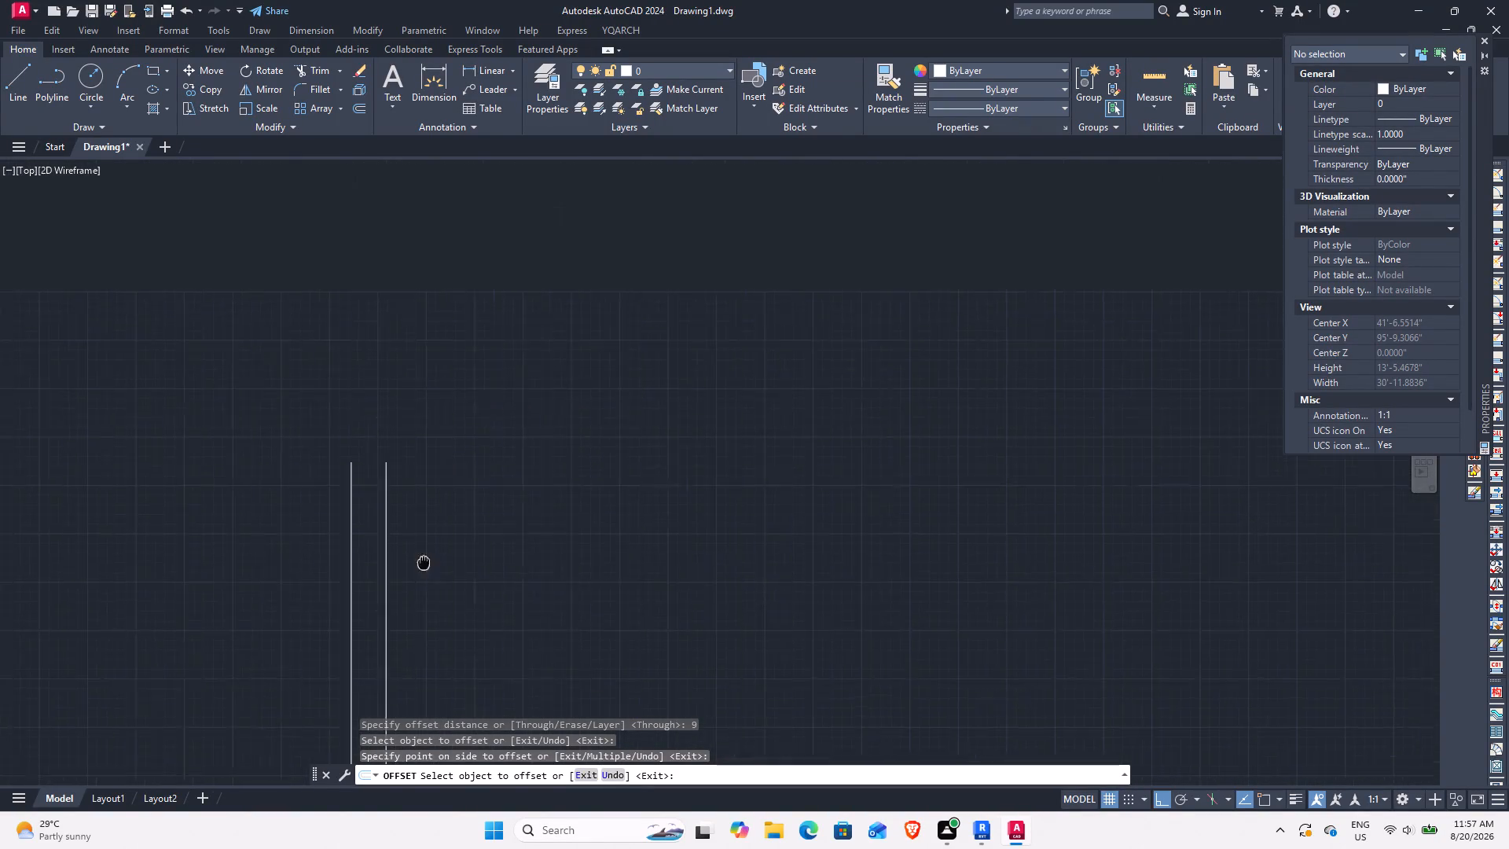
Turn object snap on and try starting a line at the top end of the outer vertical wall line.
{"action": "middle_click_drag", "start_coordinate": [424, 564], "coordinate": [397, 609]}
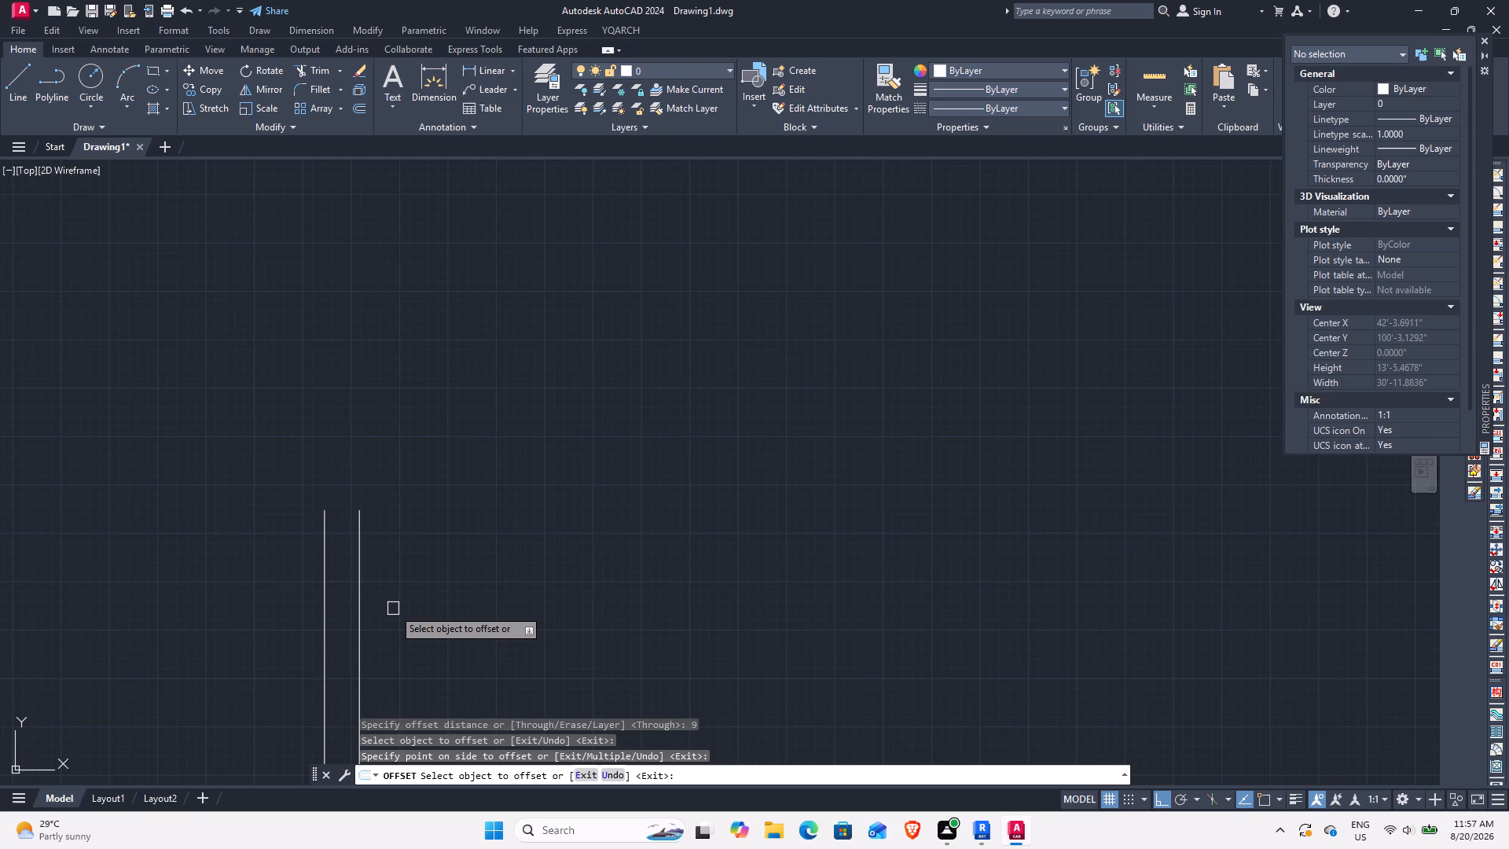
{"action": "key", "text": "Escape"}
{"action": "type", "text": "L"}
{"action": "key", "text": "space"}
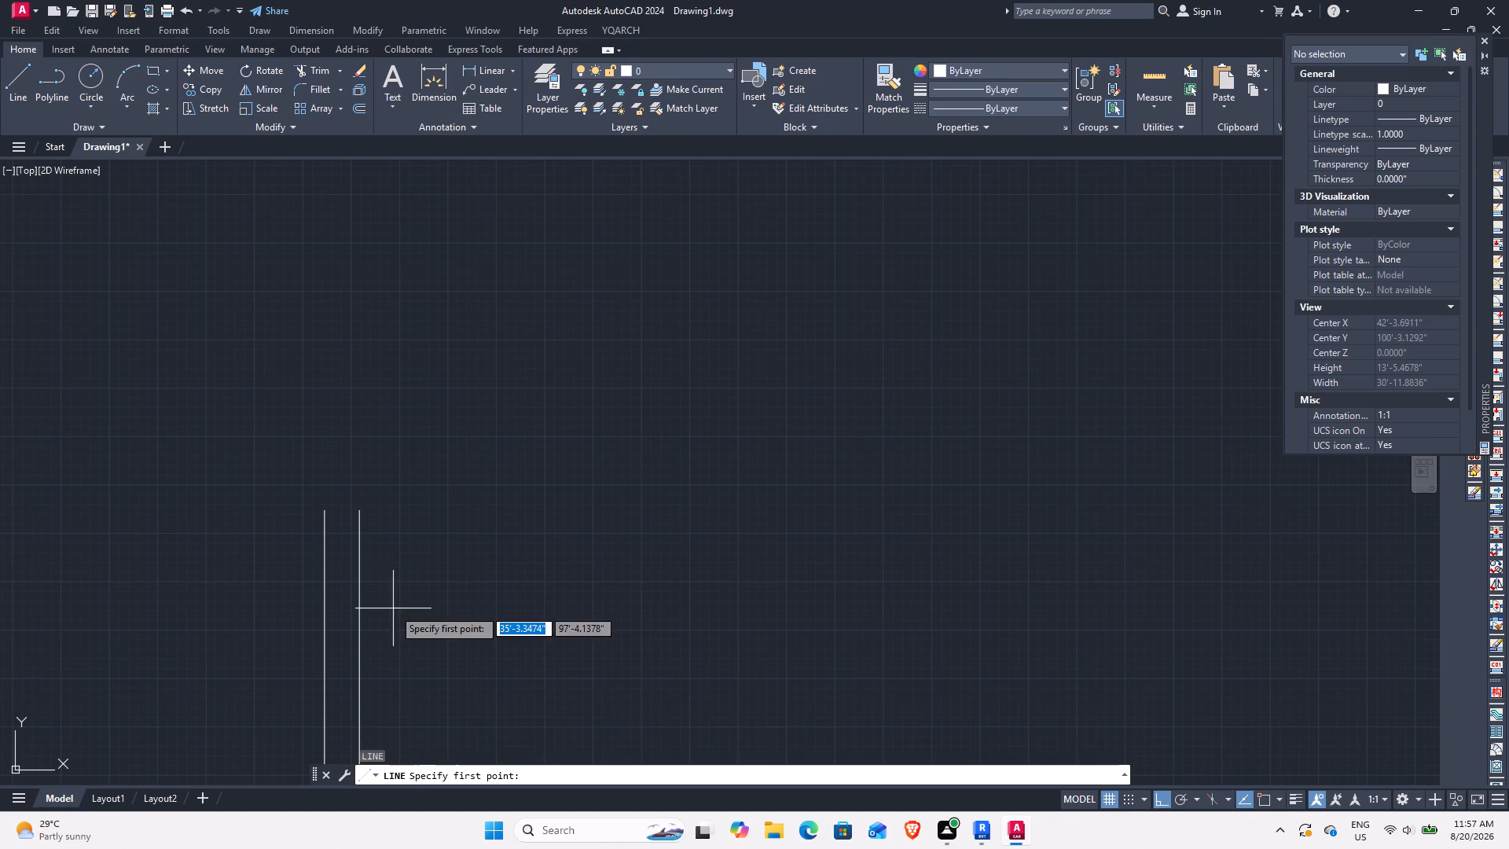
{"action": "key", "text": "F3"}
{"action": "left_click", "coordinate": [327, 512]}
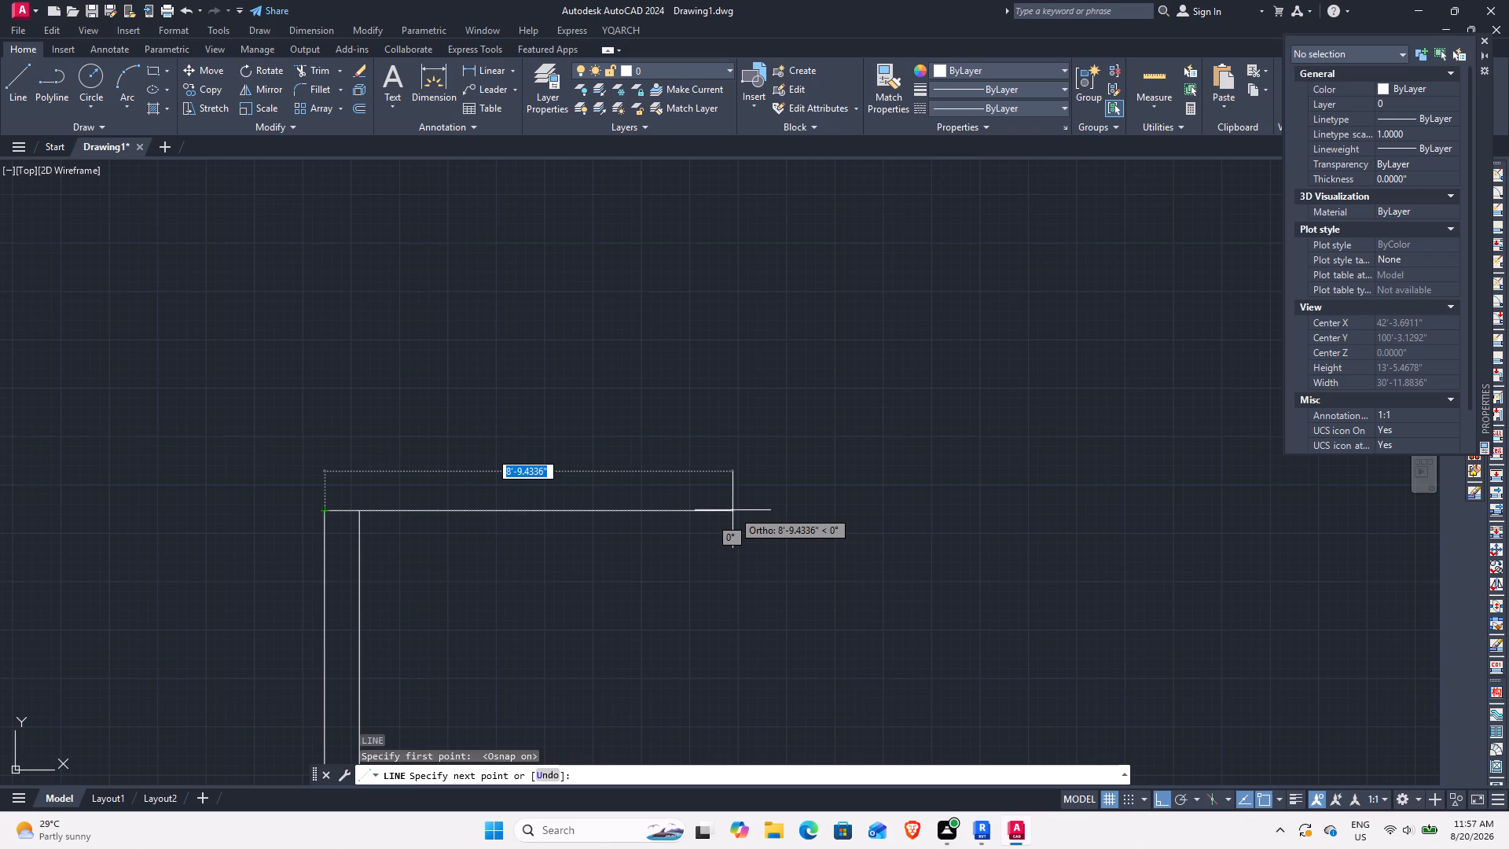
{"action": "key", "text": "Escape"}
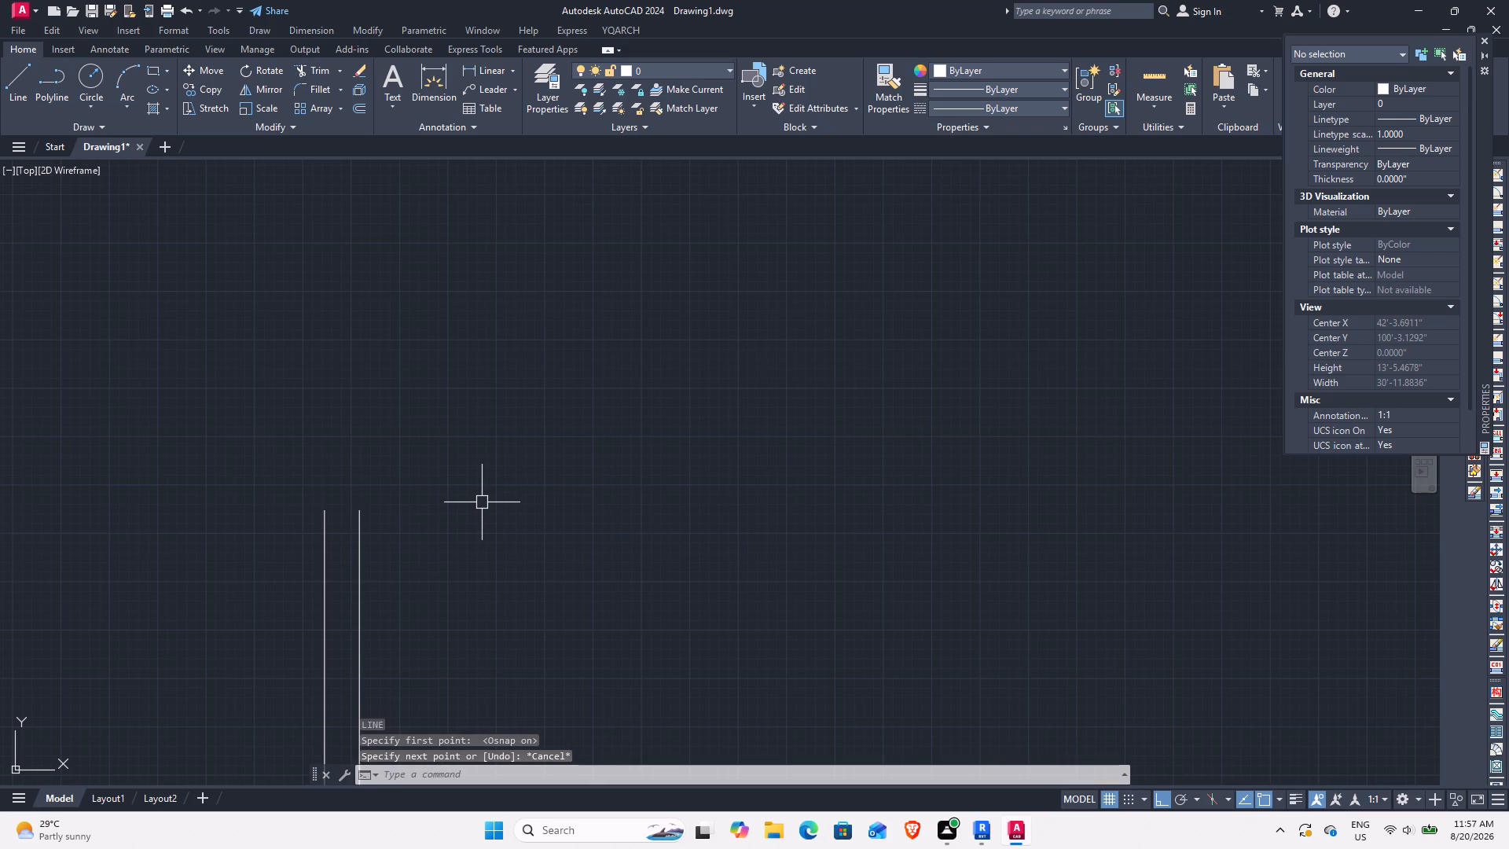
Draw a horizontal 44'3" line to the right, its start tracked 4.5" right of the outer wall line's top end.
{"action": "type", "text": "L"}
{"action": "key", "text": "space"}
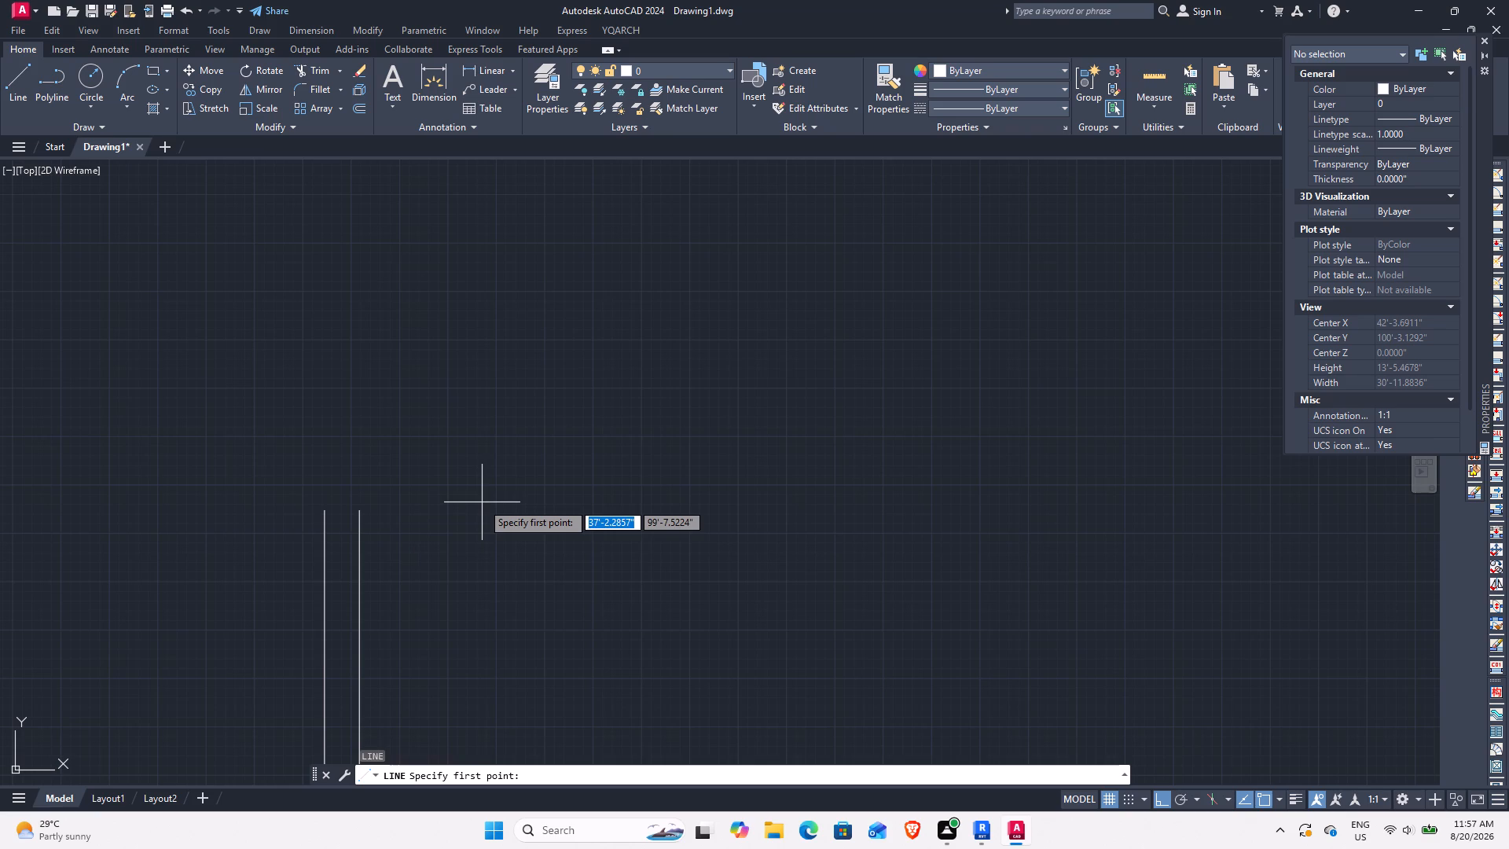
{"action": "key", "text": "t"}
{"action": "type", "text": "K"}
{"action": "key", "text": "space"}
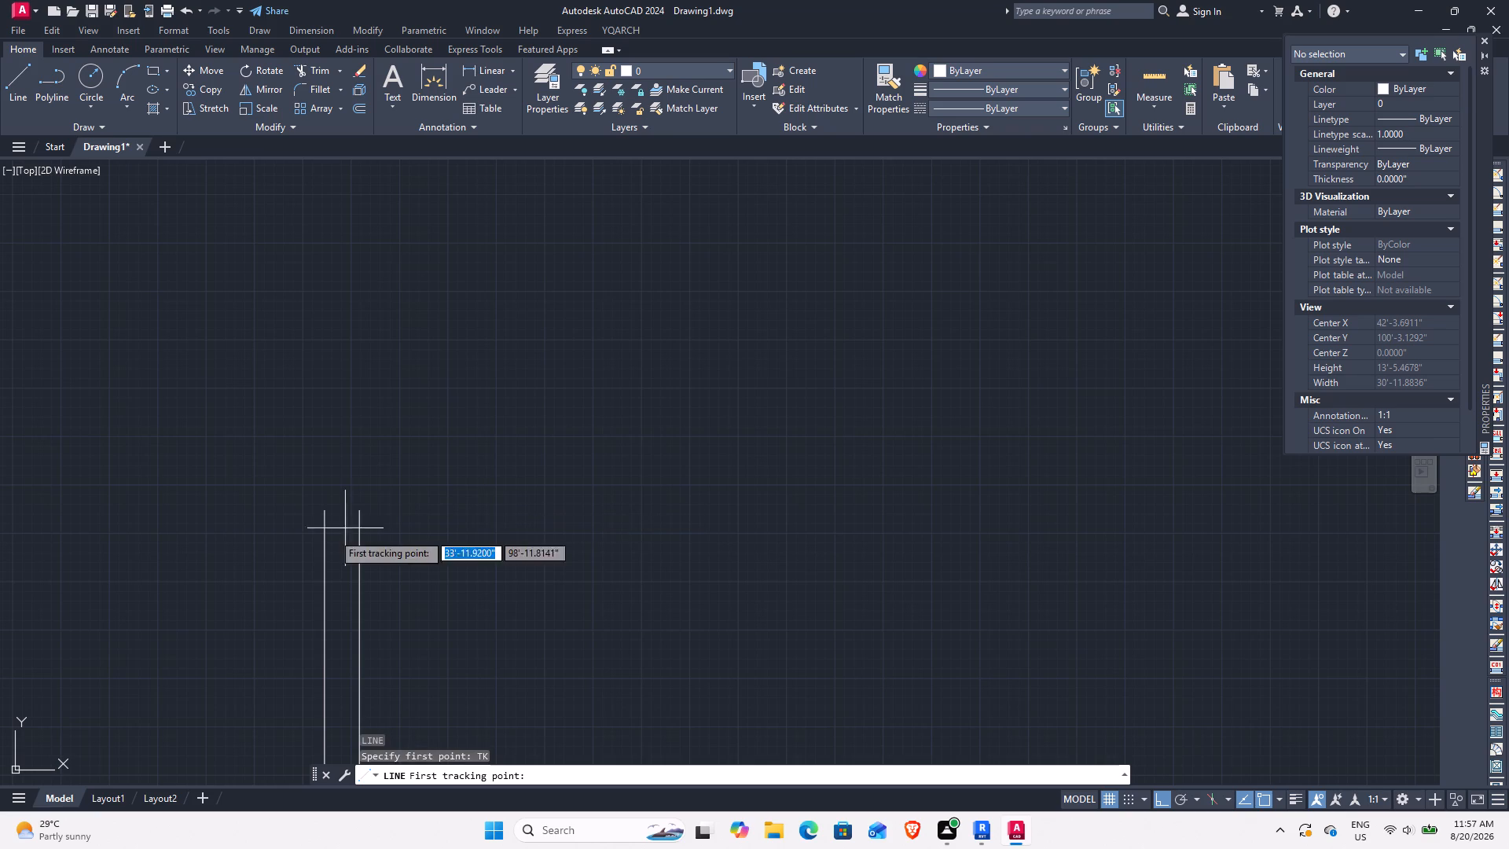
{"action": "left_click", "coordinate": [319, 509]}
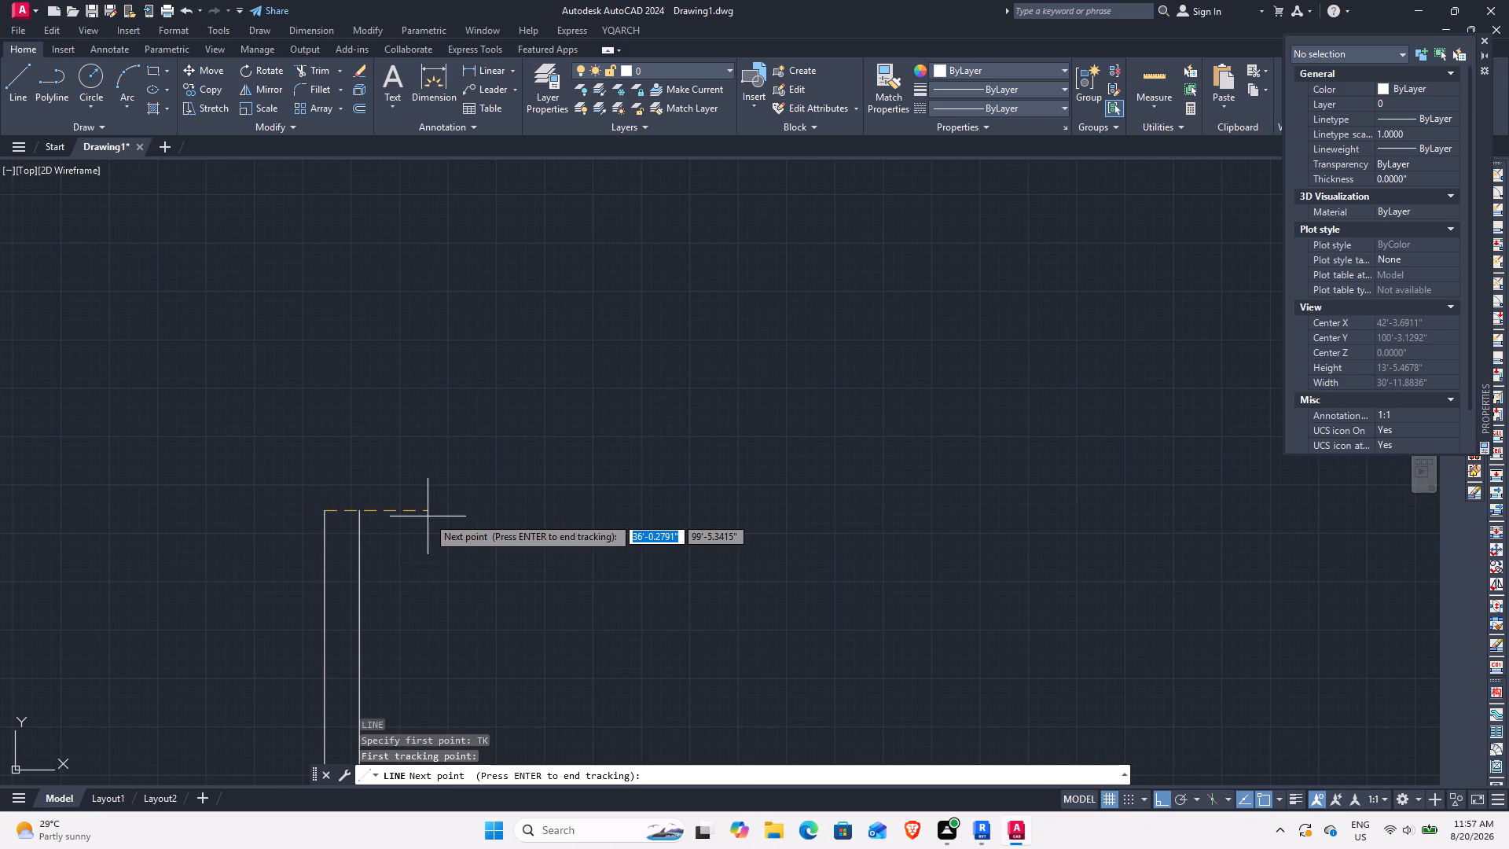
{"action": "key", "text": "4"}
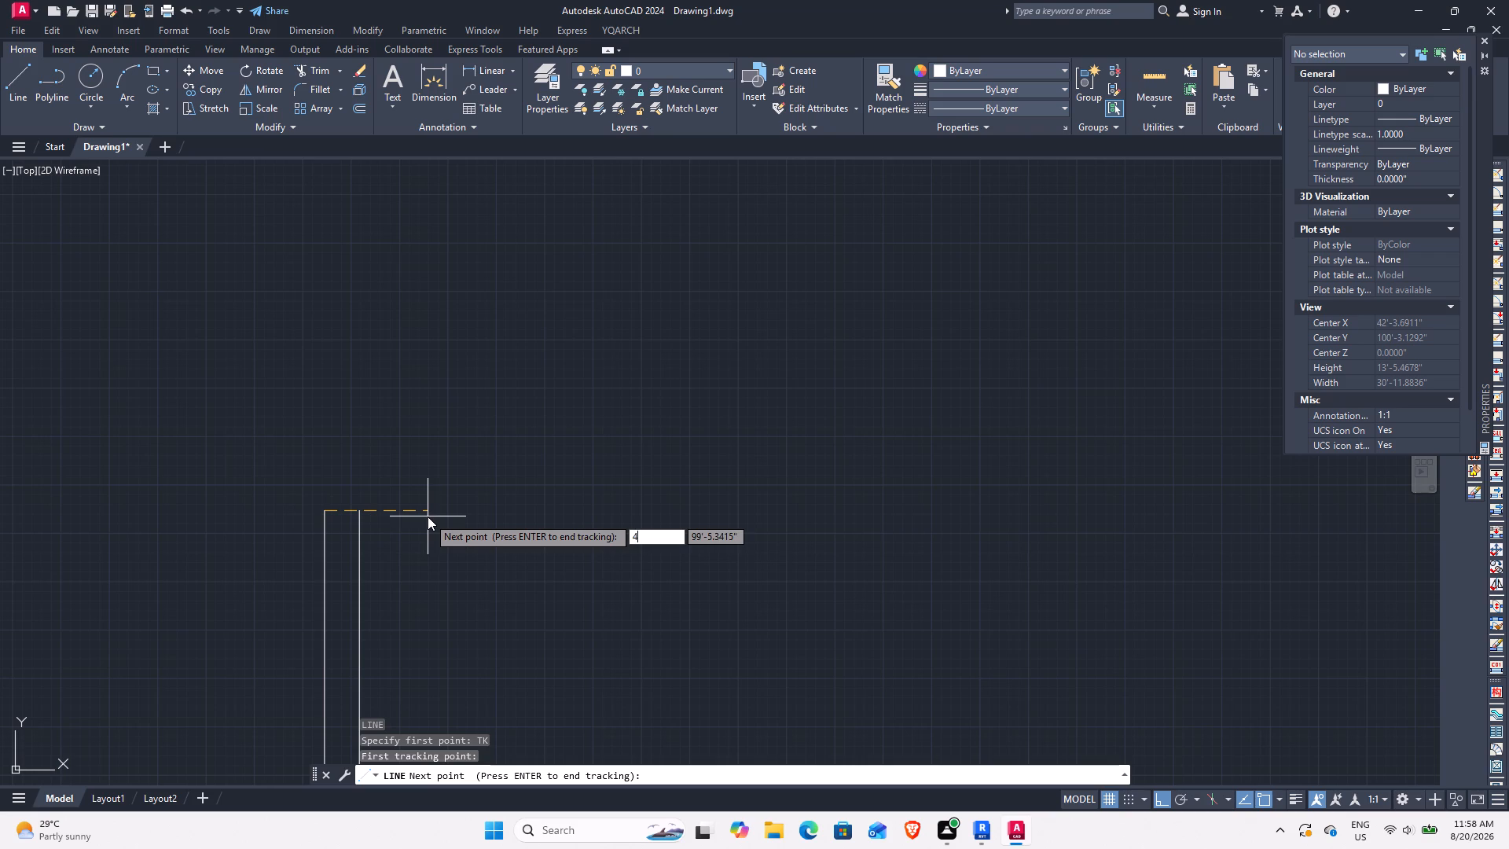
{"action": "type", "text": ".5"}
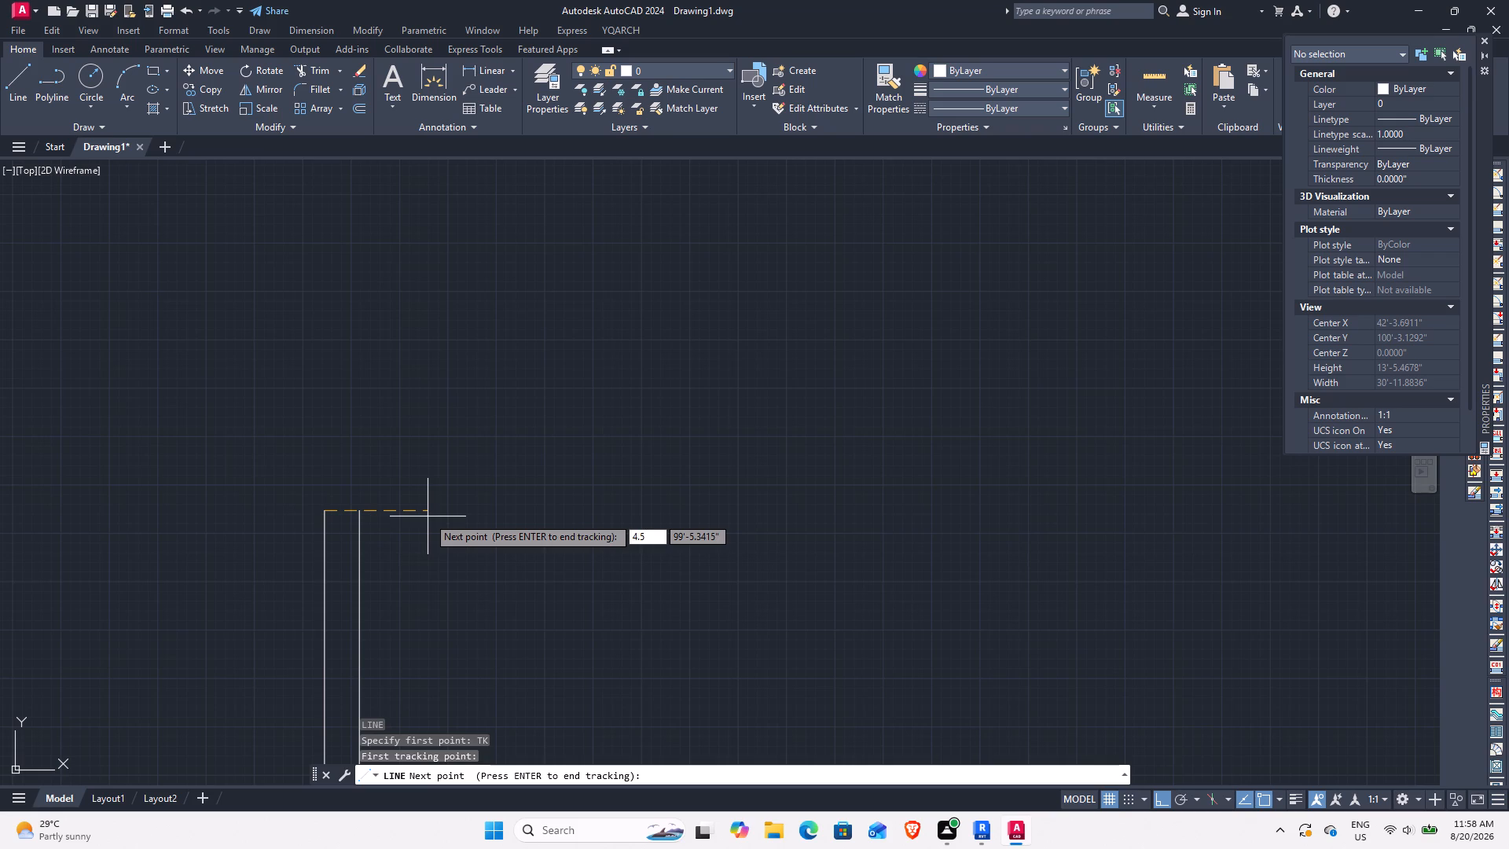
{"action": "key", "text": "apostrophe"}
{"action": "key", "text": "BackSpace"}
{"action": "key", "text": "shift+quotedbl"}
{"action": "key", "text": "Return"}
{"action": "key", "text": "space"}
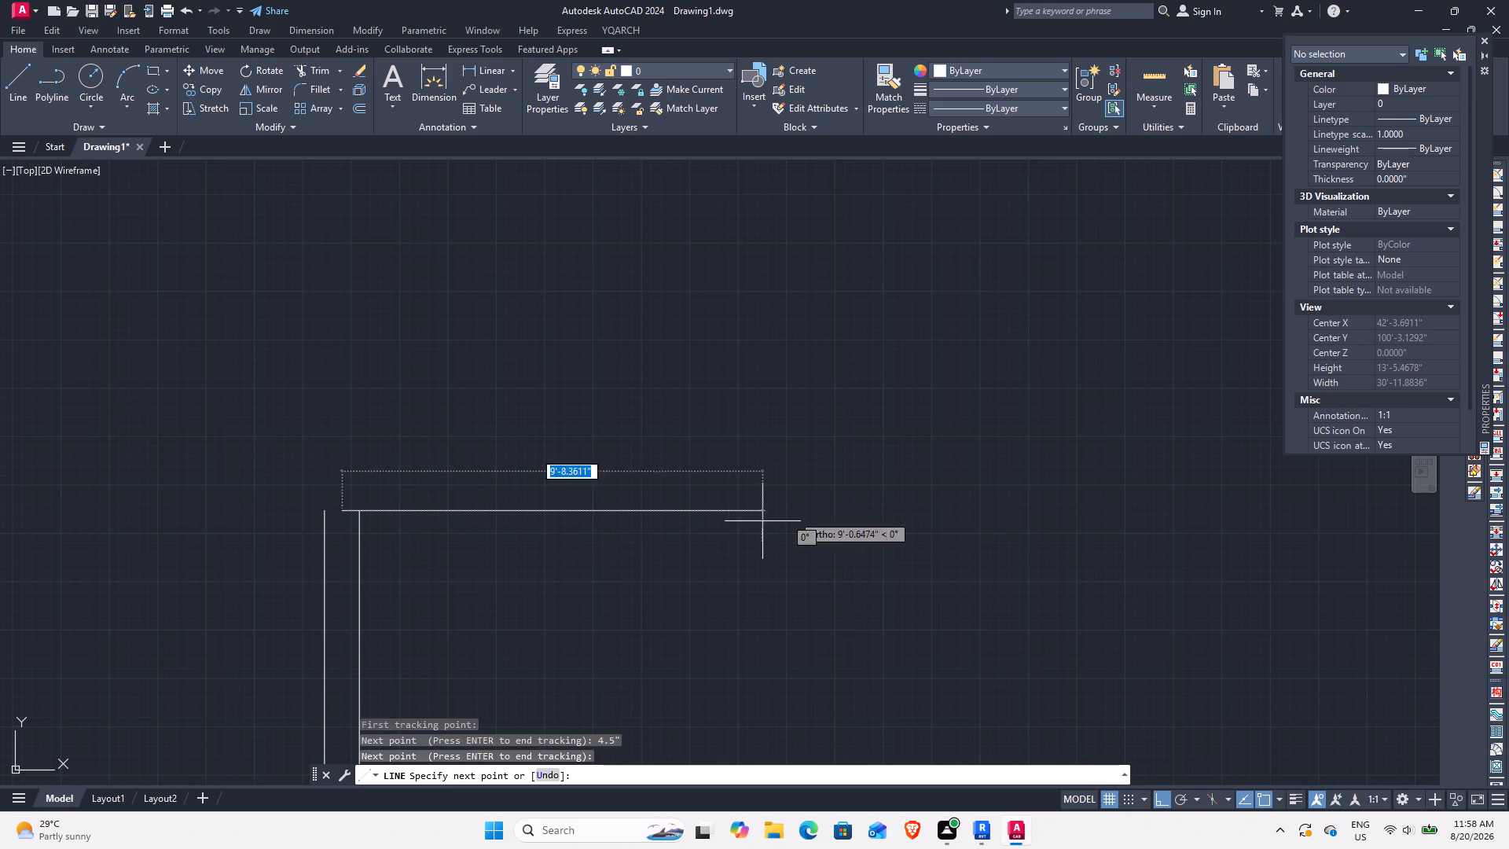
{"action": "type", "text": "44'"}
{"action": "type", "text": "3\""}
{"action": "key", "text": "Return"}
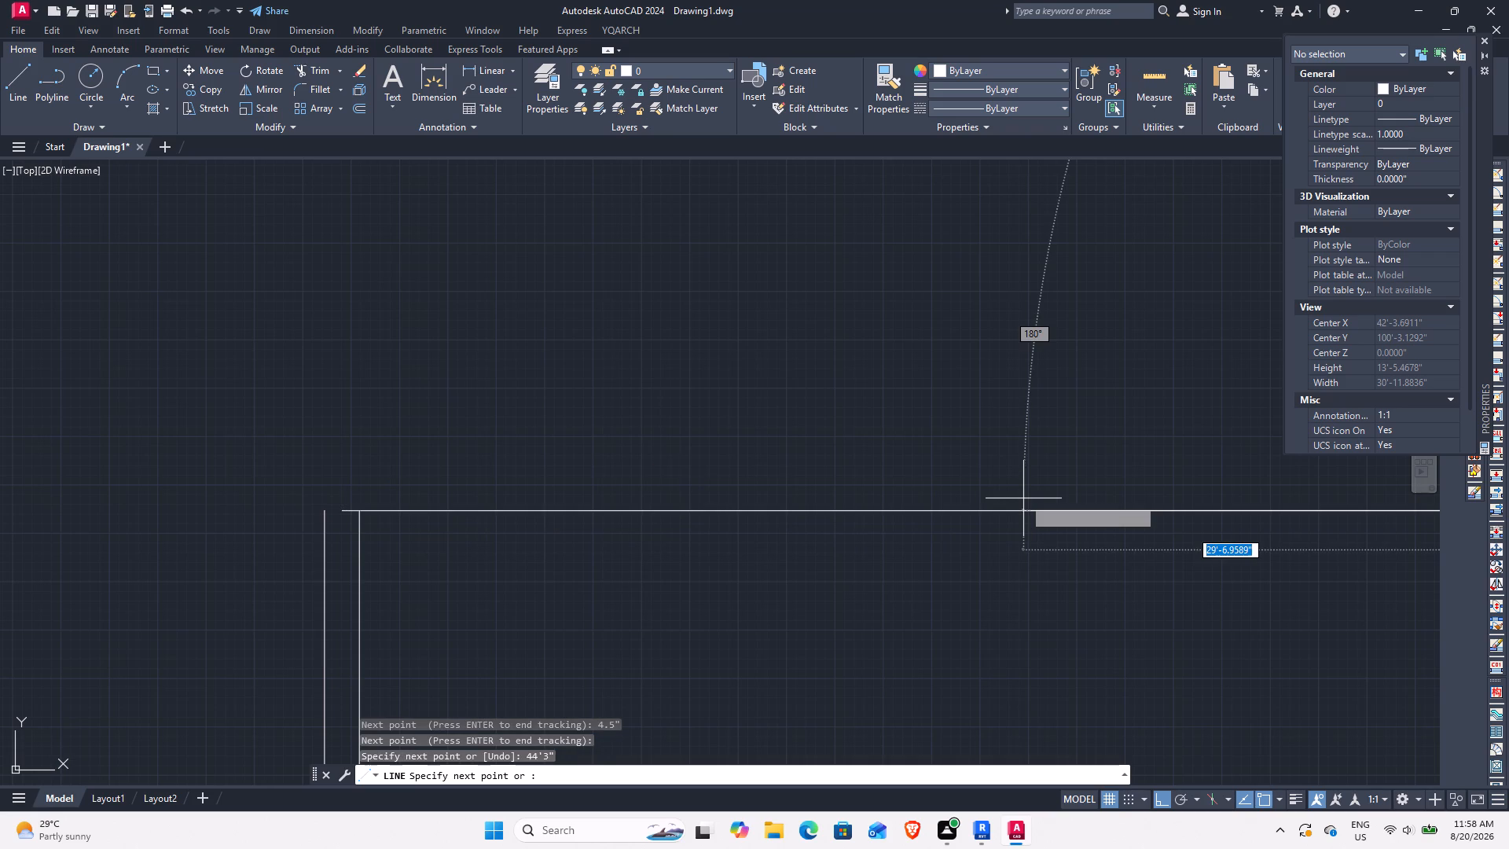
{"action": "scroll", "coordinate": [1023, 498], "scroll_direction": "down", "scroll_amount": 4}
{"action": "middle_click_drag", "start_coordinate": [1133, 509], "coordinate": [769, 549]}
{"action": "key", "text": "Escape"}
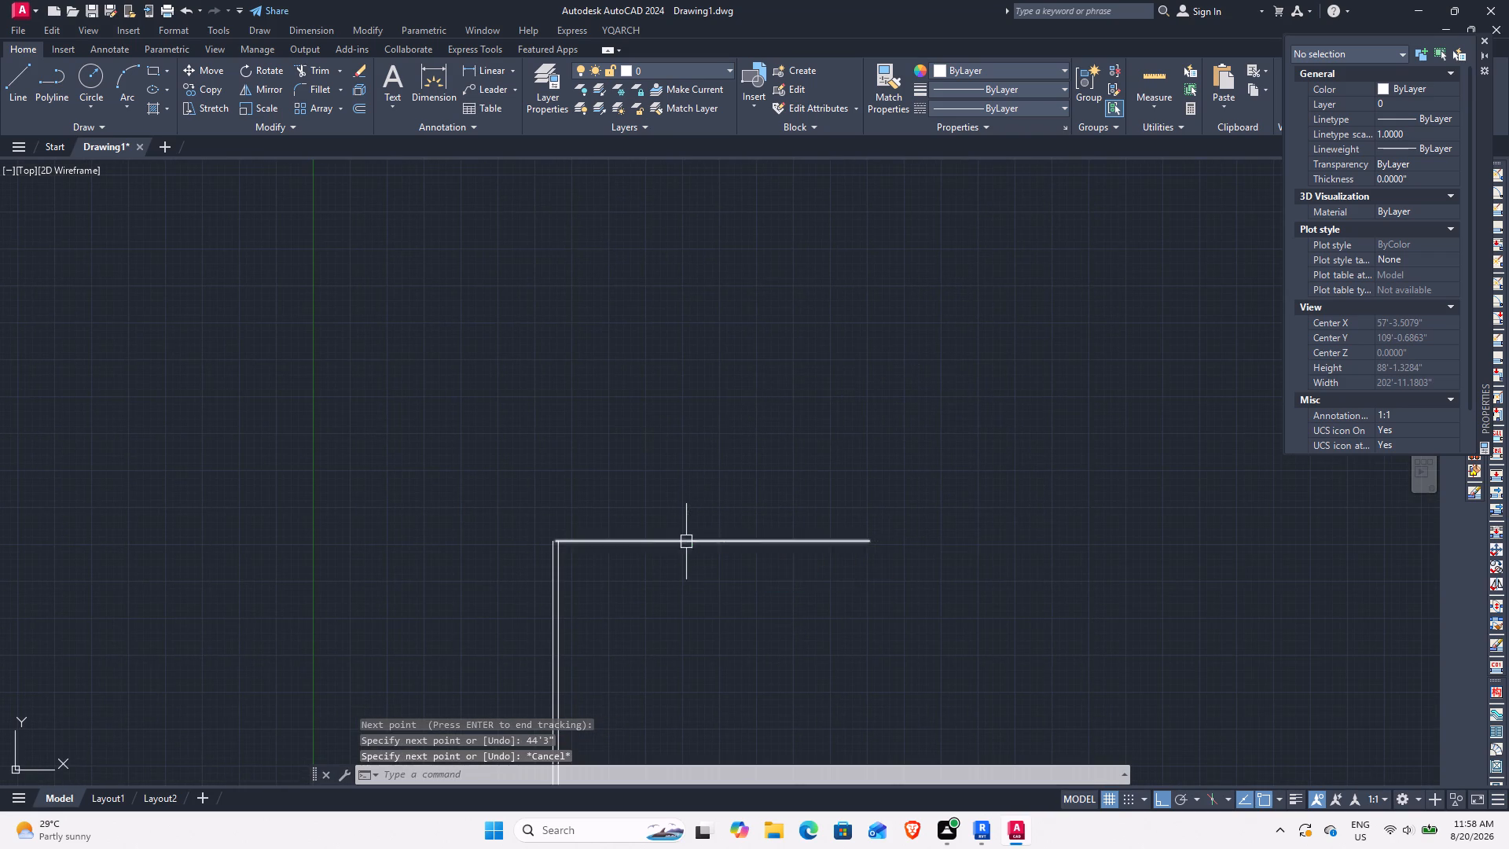
Offset the horizontal 44'3" line downward by 9 inches to form the top wall's inner face.
{"action": "scroll", "coordinate": [616, 557], "scroll_direction": "up", "scroll_amount": 4}
{"action": "middle_click_drag", "start_coordinate": [799, 528], "coordinate": [731, 553]}
{"action": "type", "text": "O 9"}
{"action": "key", "text": "Return"}
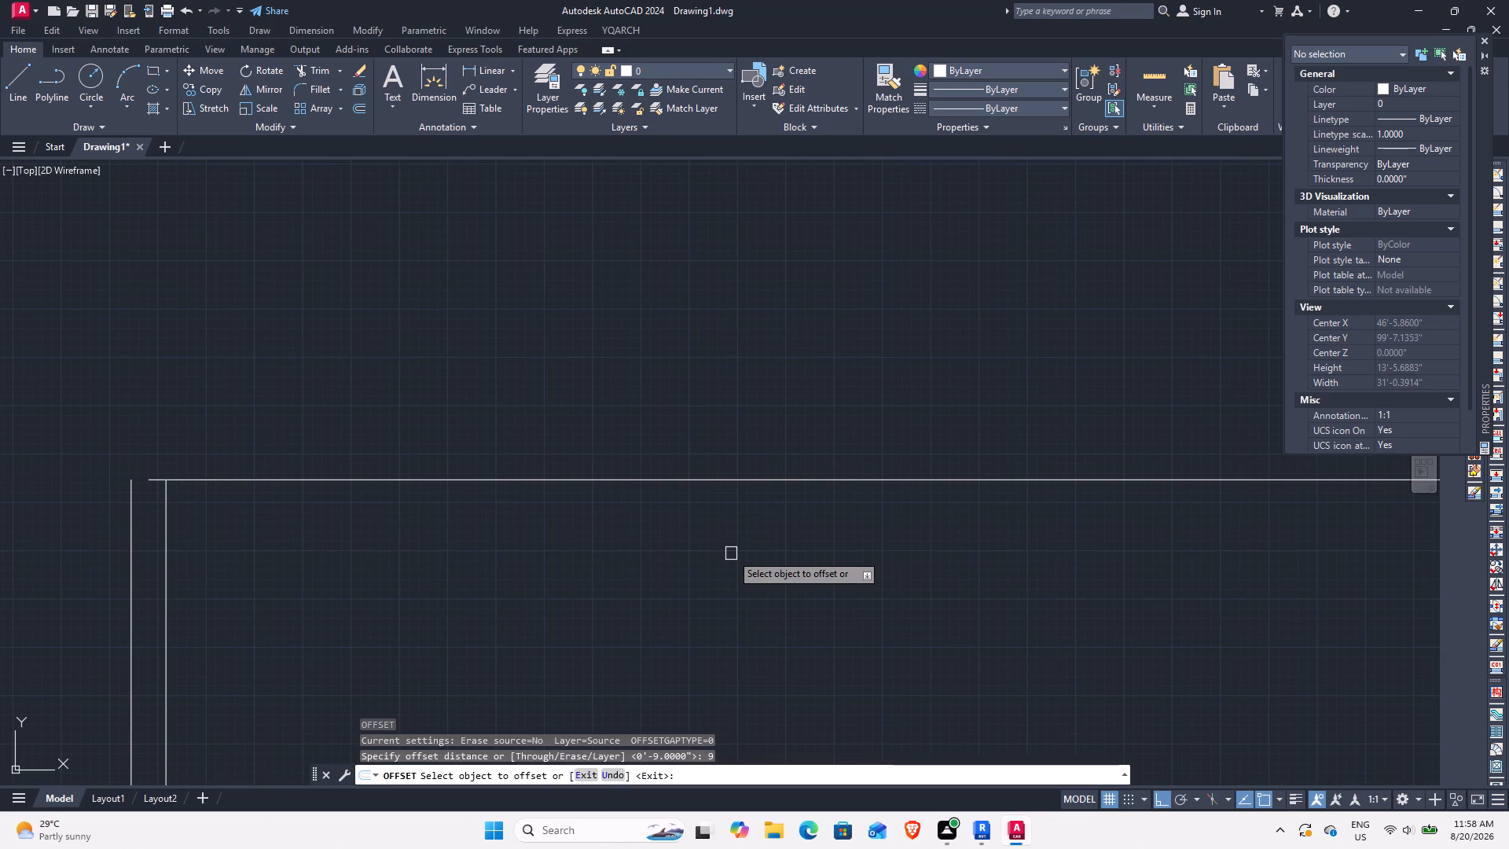
{"action": "left_click", "coordinate": [767, 479]}
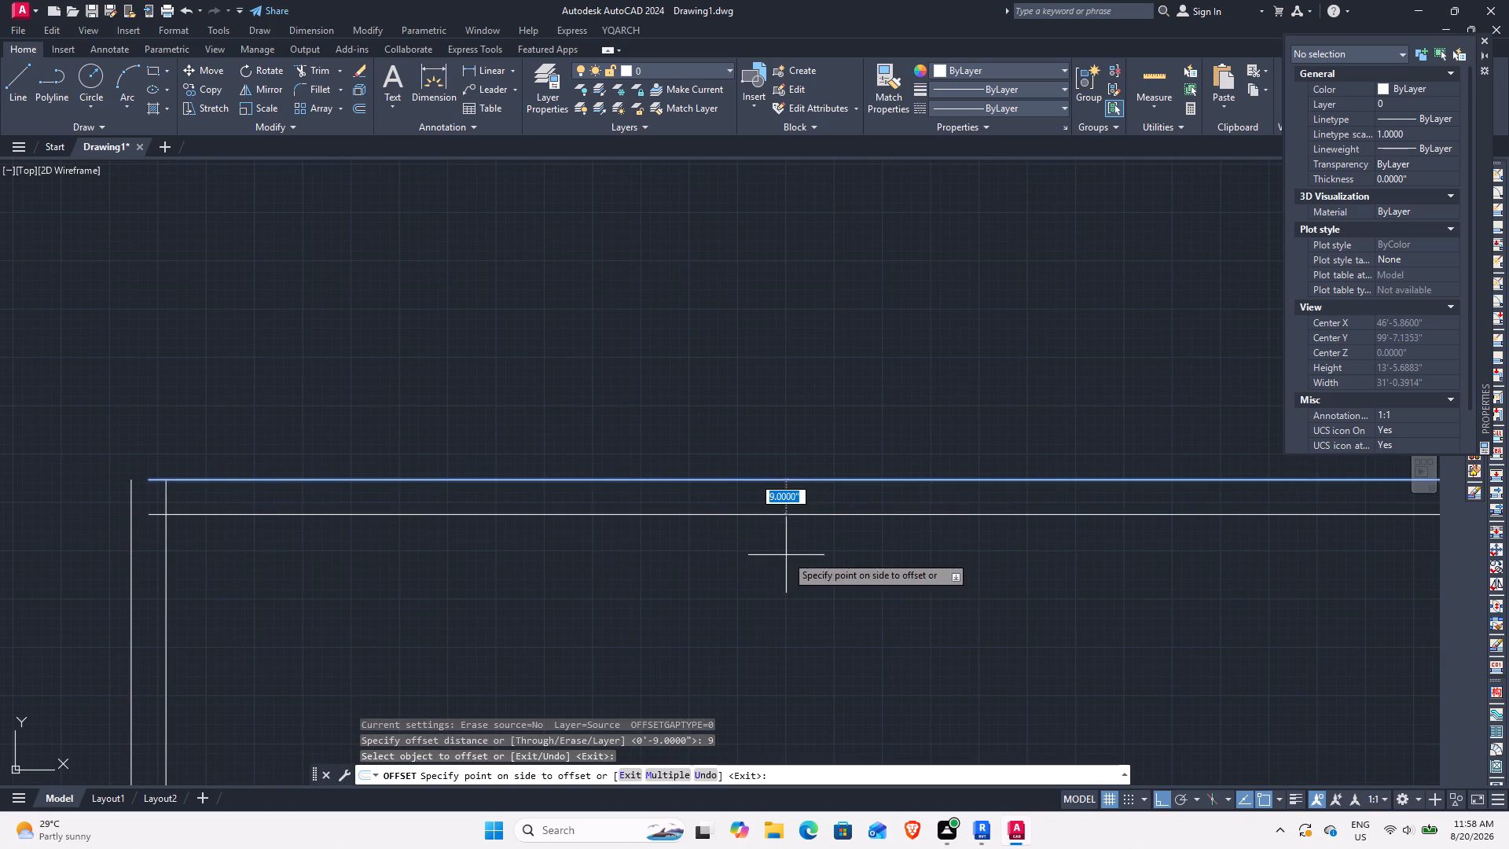
{"action": "left_click", "coordinate": [786, 555]}
{"action": "key", "text": "Escape"}
Fillet the outer and inner wall line pairs at the top-left corner into square corners.
{"action": "type", "text": "F"}
{"action": "key", "text": "space"}
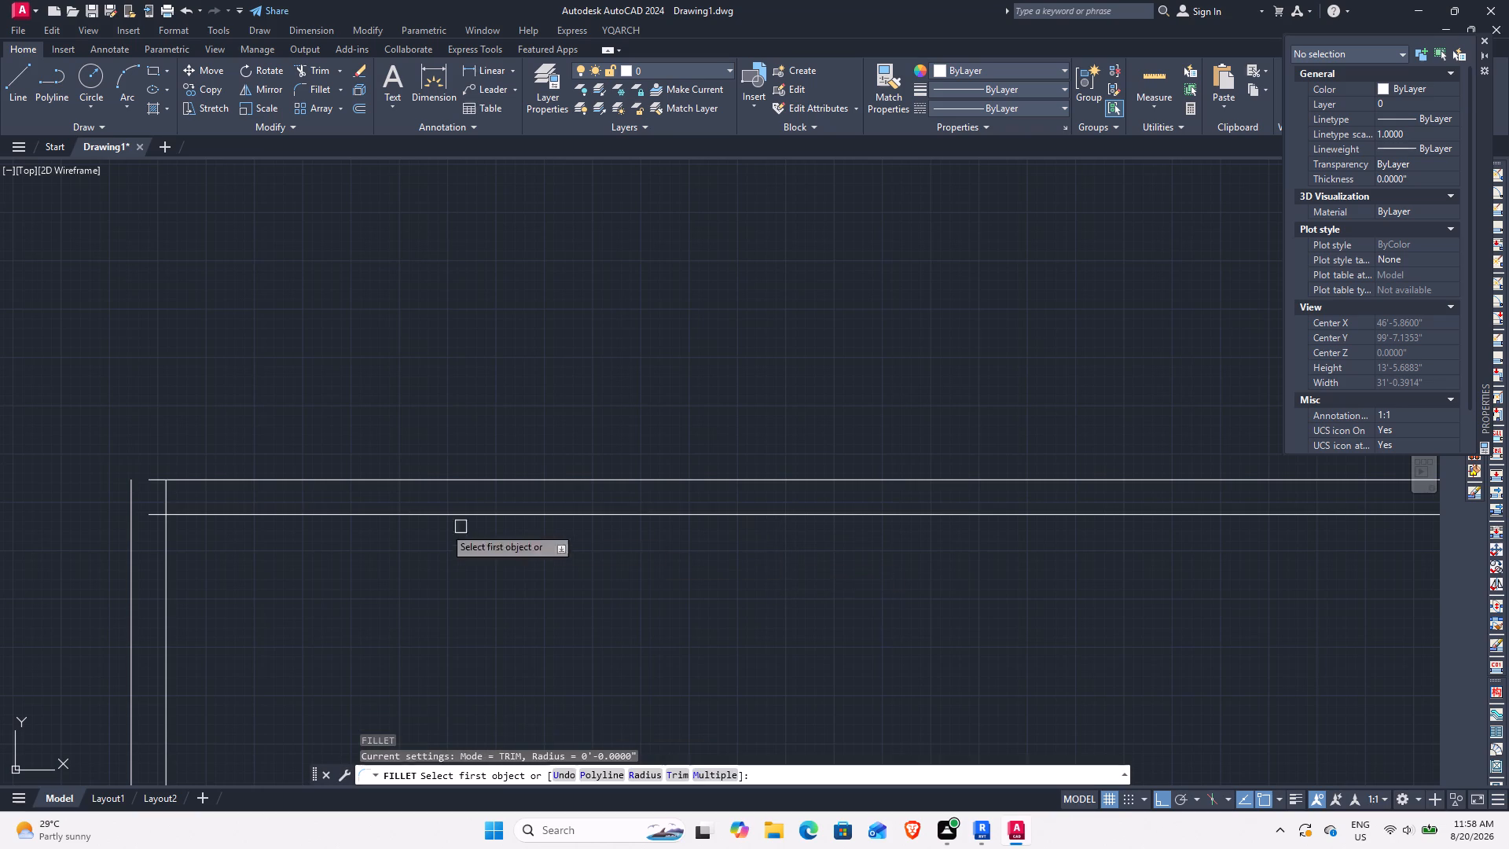
{"action": "left_click", "coordinate": [125, 572]}
{"action": "left_click", "coordinate": [172, 478]}
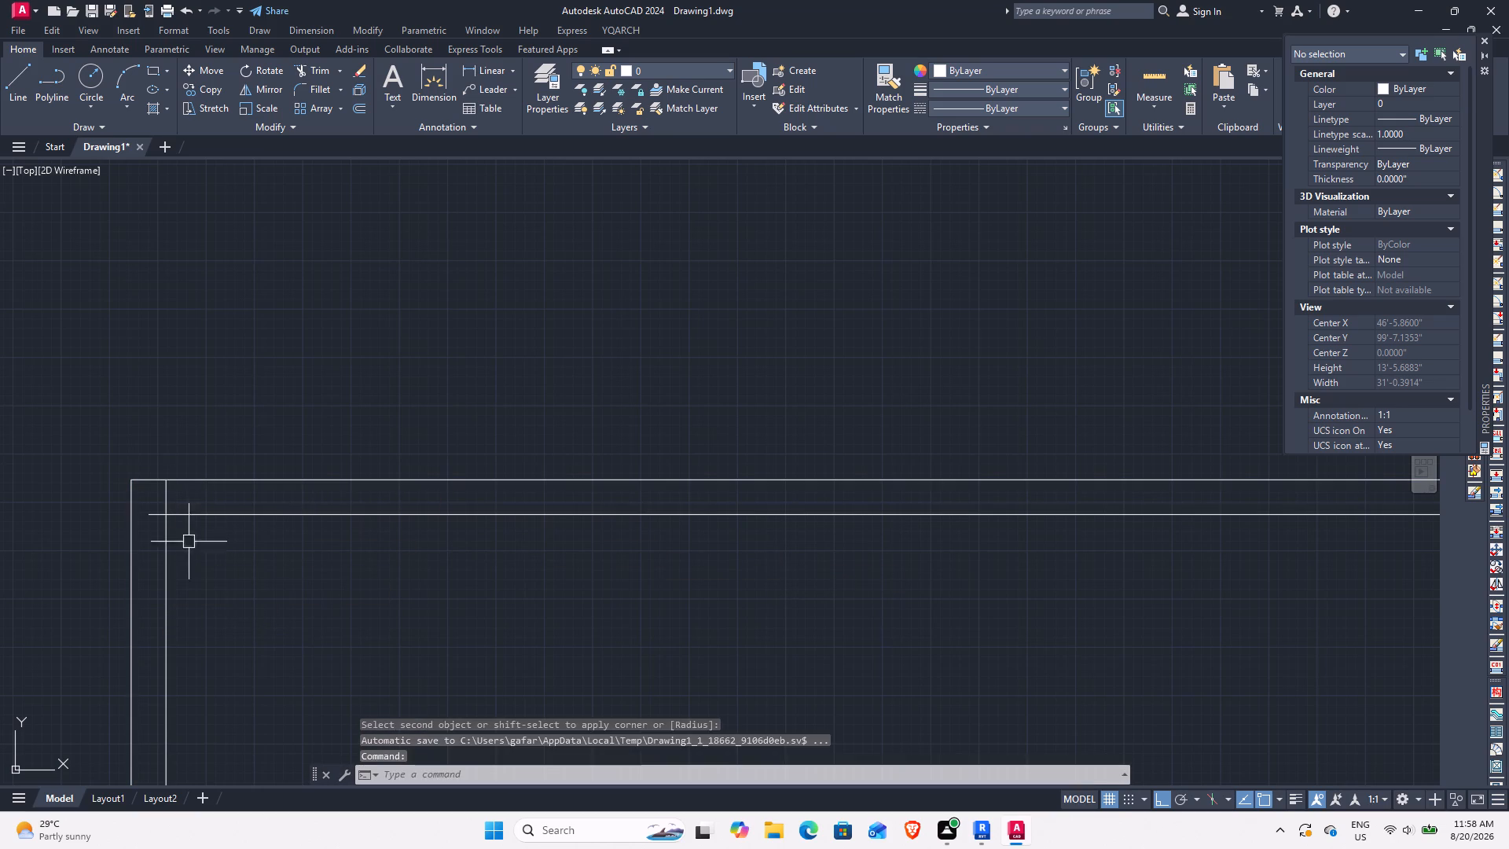
{"action": "key", "text": "space"}
{"action": "left_click", "coordinate": [171, 547]}
{"action": "left_click", "coordinate": [215, 516]}
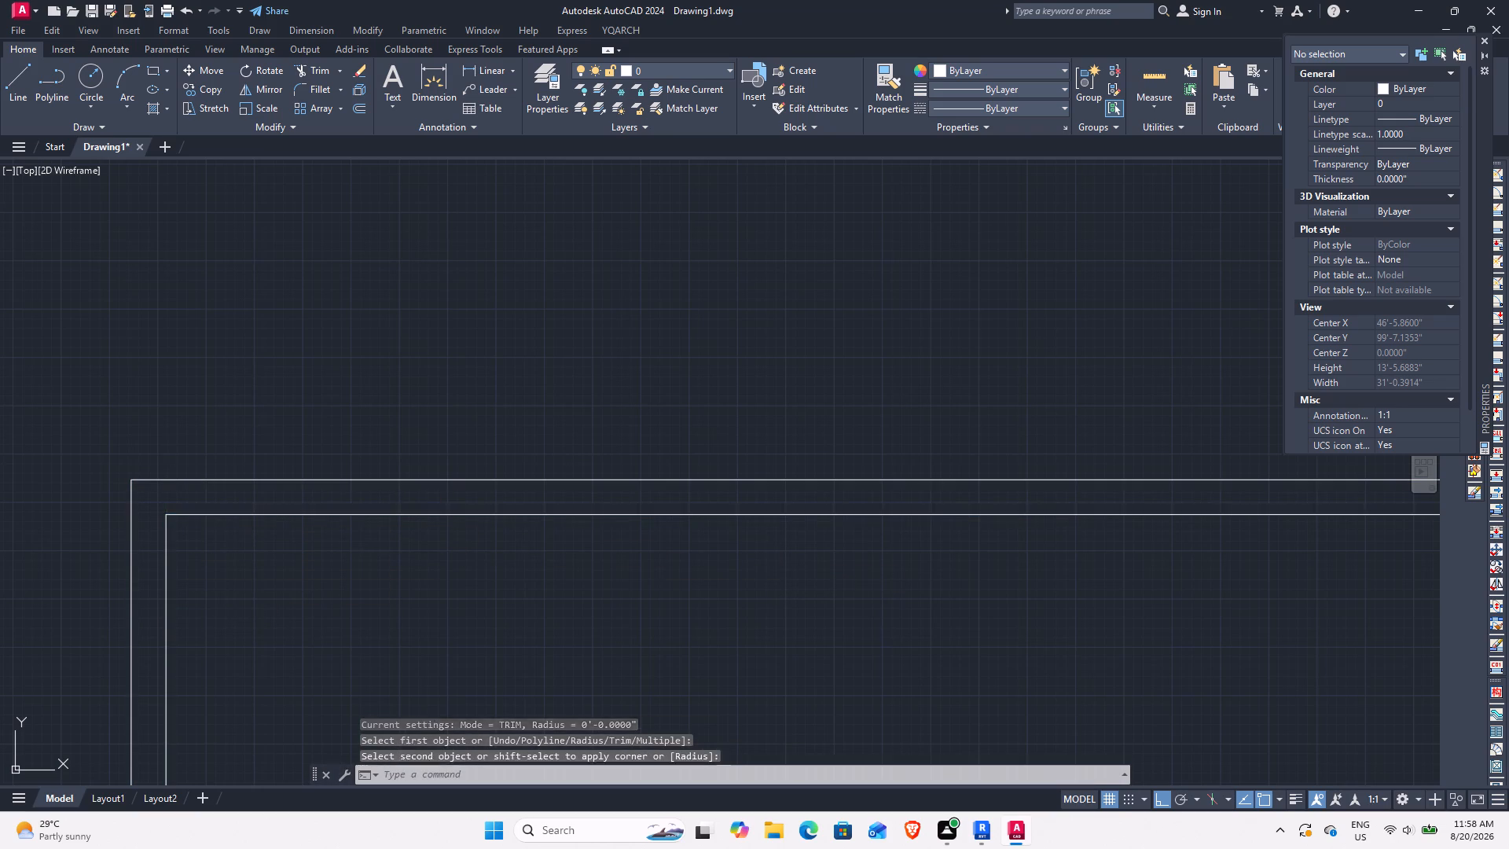
{"action": "key", "text": "Escape"}
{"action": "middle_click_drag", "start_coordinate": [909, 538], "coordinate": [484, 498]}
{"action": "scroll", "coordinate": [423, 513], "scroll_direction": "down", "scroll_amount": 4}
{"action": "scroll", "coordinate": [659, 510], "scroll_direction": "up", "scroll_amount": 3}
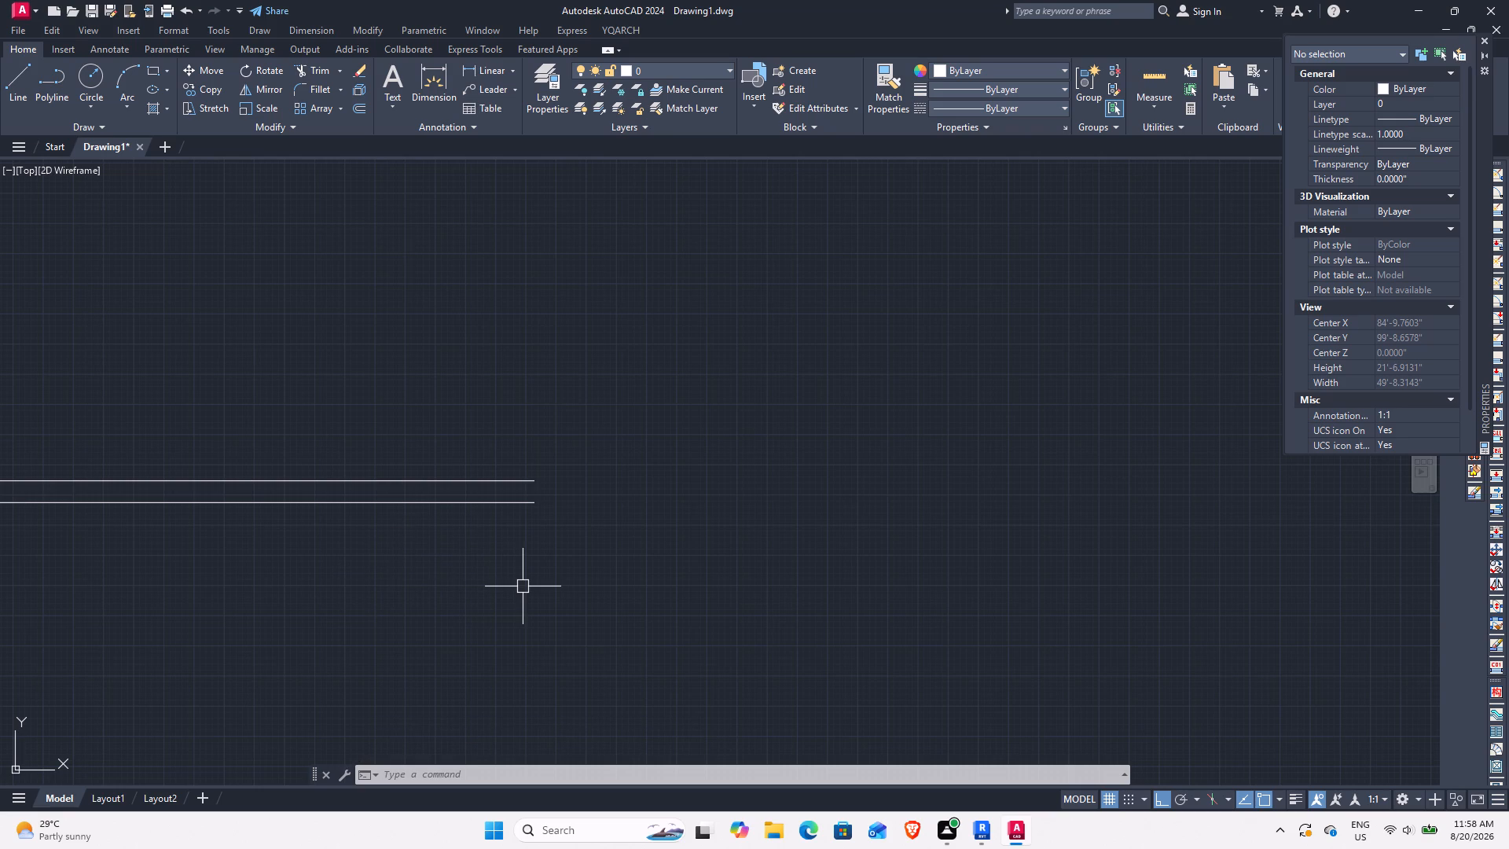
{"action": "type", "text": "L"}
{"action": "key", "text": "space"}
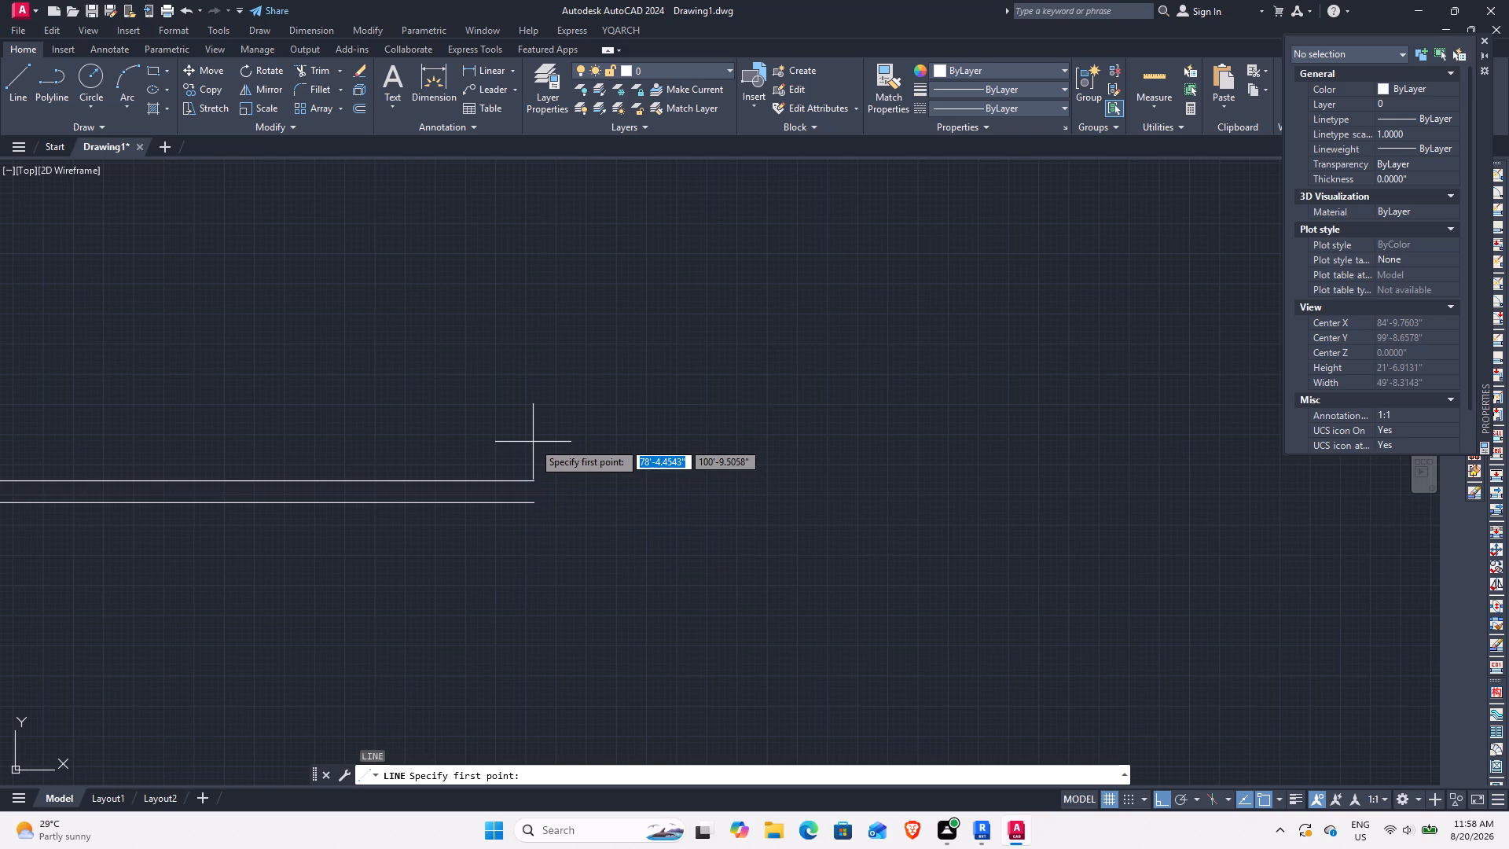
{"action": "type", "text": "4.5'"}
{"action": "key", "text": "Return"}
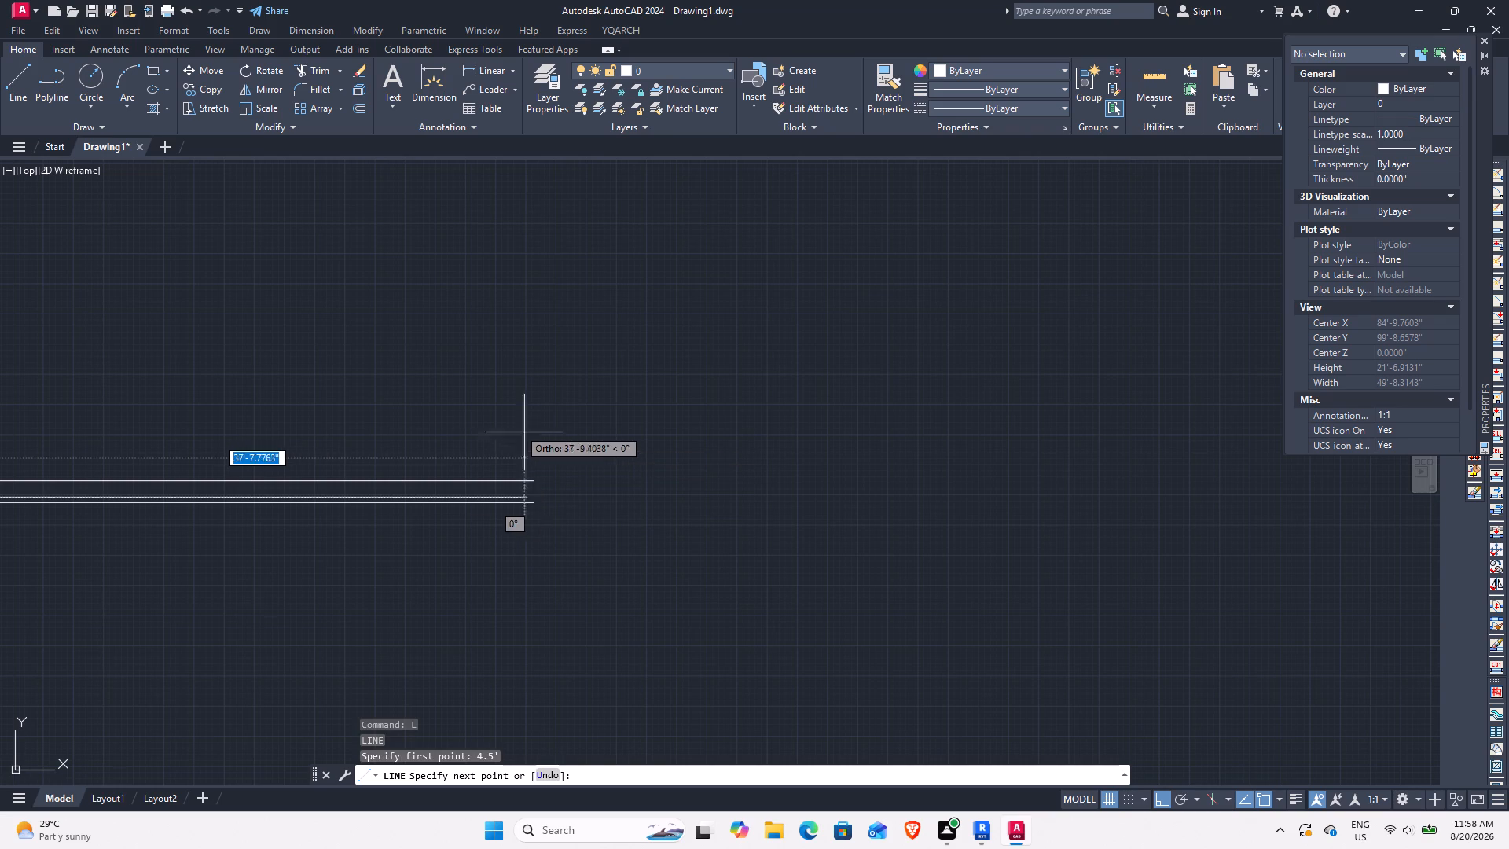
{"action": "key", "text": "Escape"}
Draw a 4.5" line extending the top wall's outer line to the right from its right end.
{"action": "key", "text": "space"}
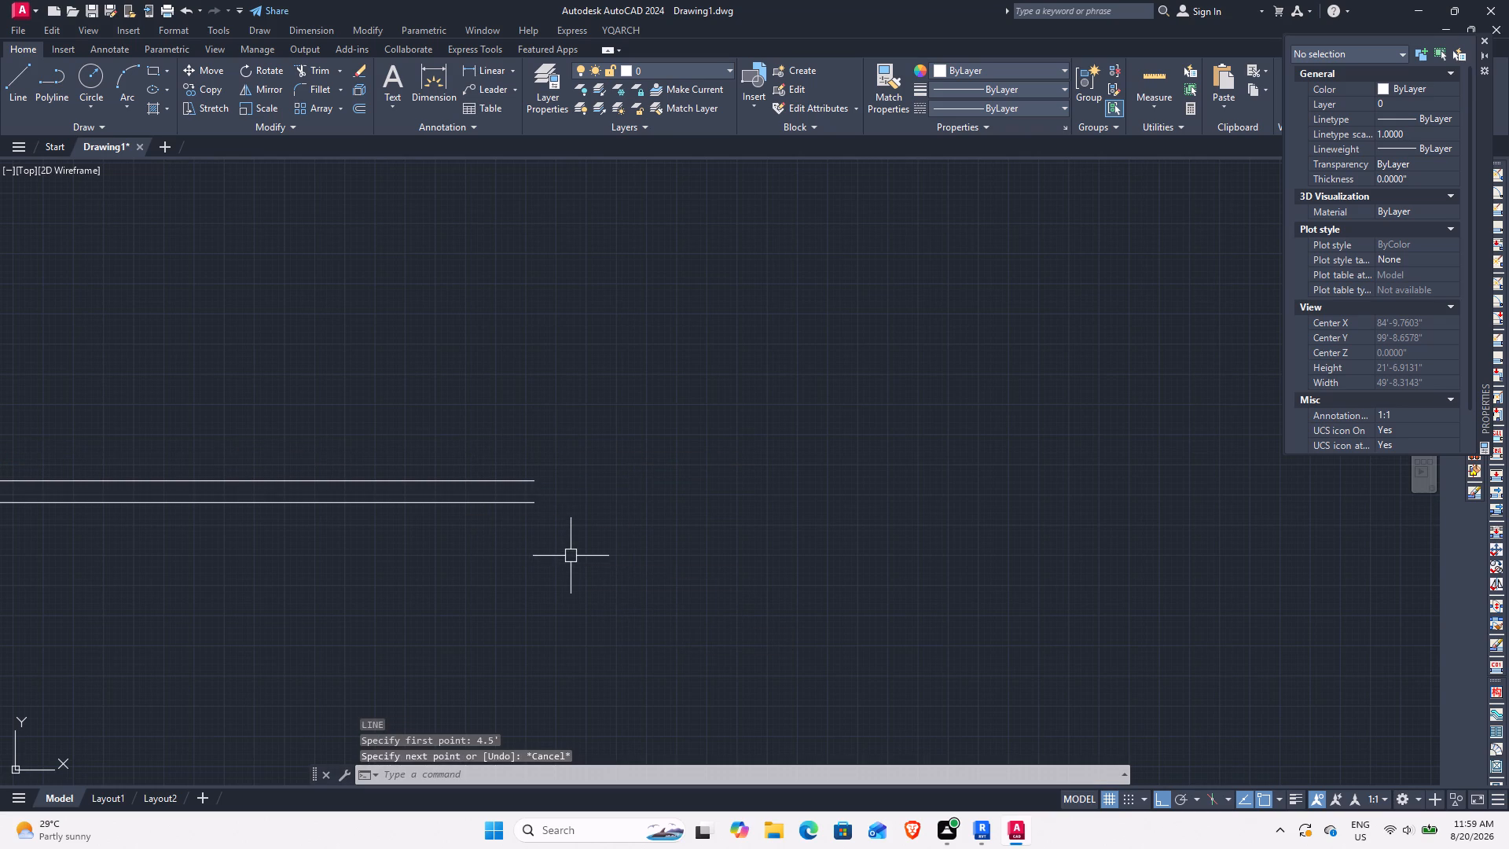
{"action": "left_click", "coordinate": [531, 485]}
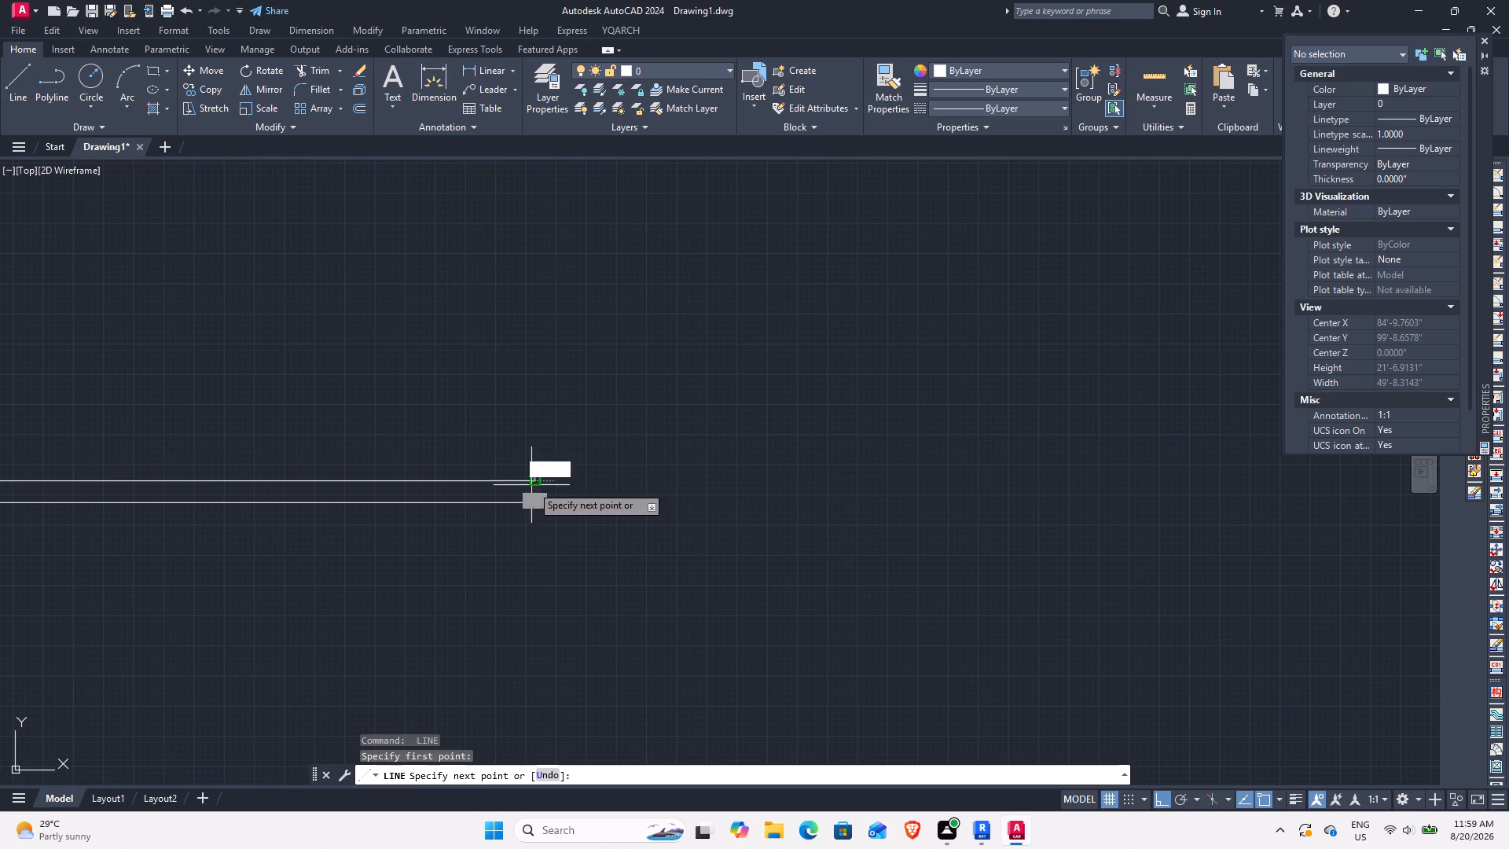
{"action": "key", "text": "4"}
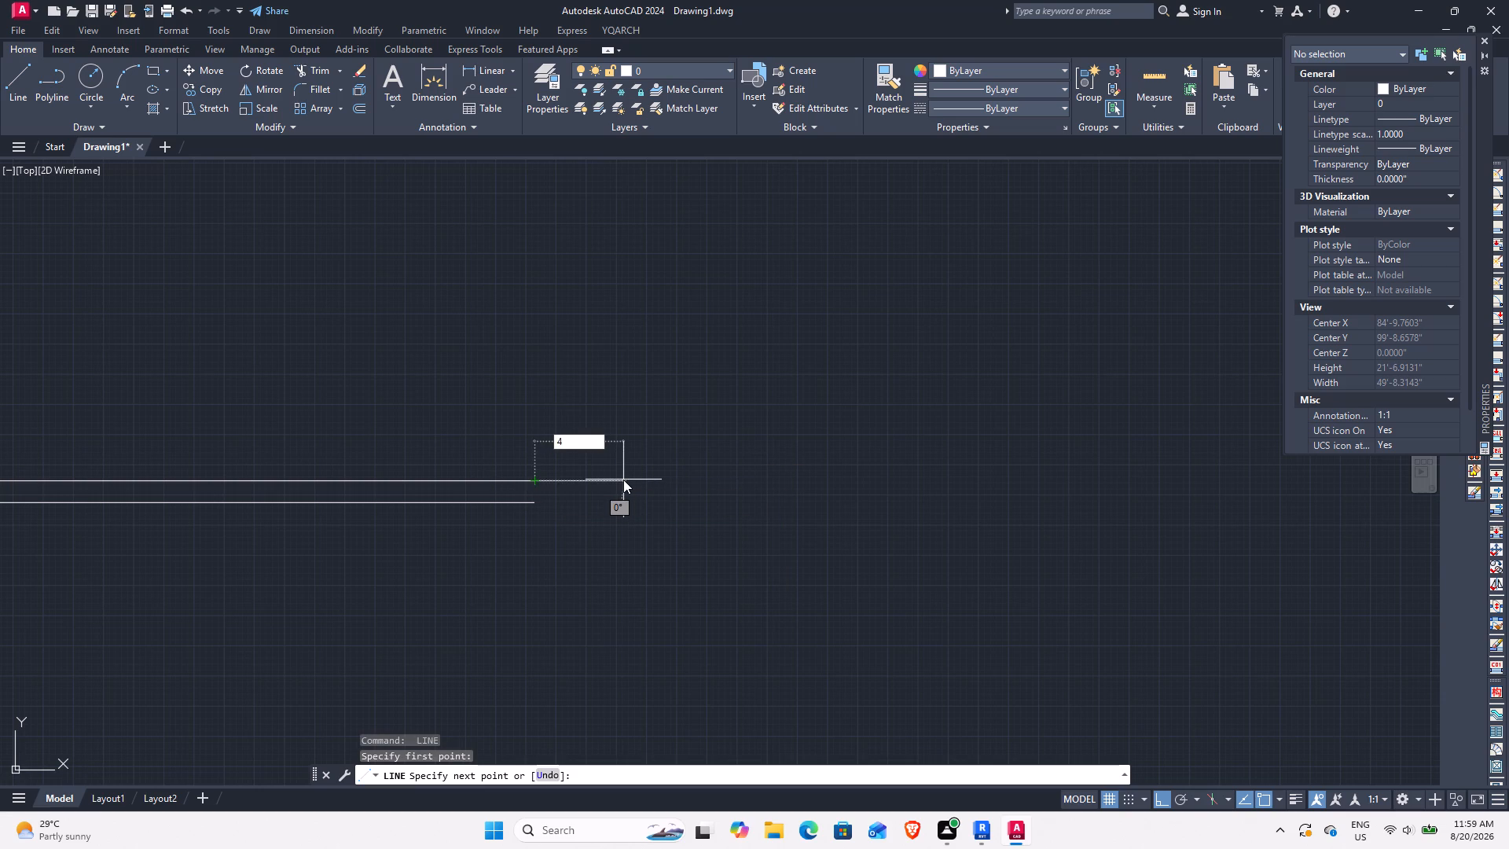
{"action": "type", "text": ".5"}
{"action": "key", "text": "space"}
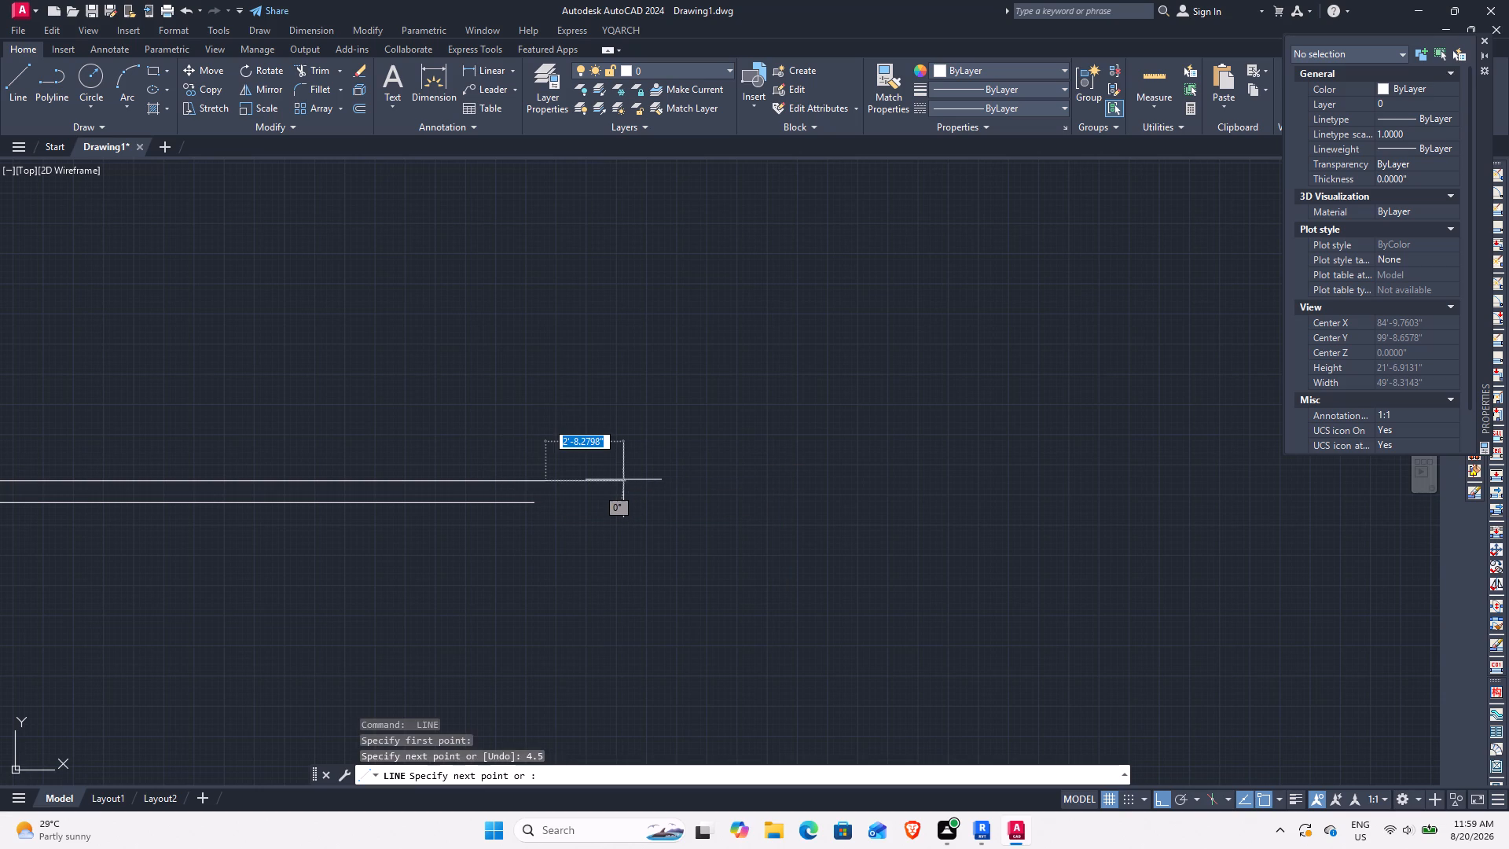
{"action": "scroll", "coordinate": [594, 740], "scroll_direction": "down", "scroll_amount": 2}
{"action": "middle_click_drag", "start_coordinate": [590, 737], "coordinate": [572, 382]}
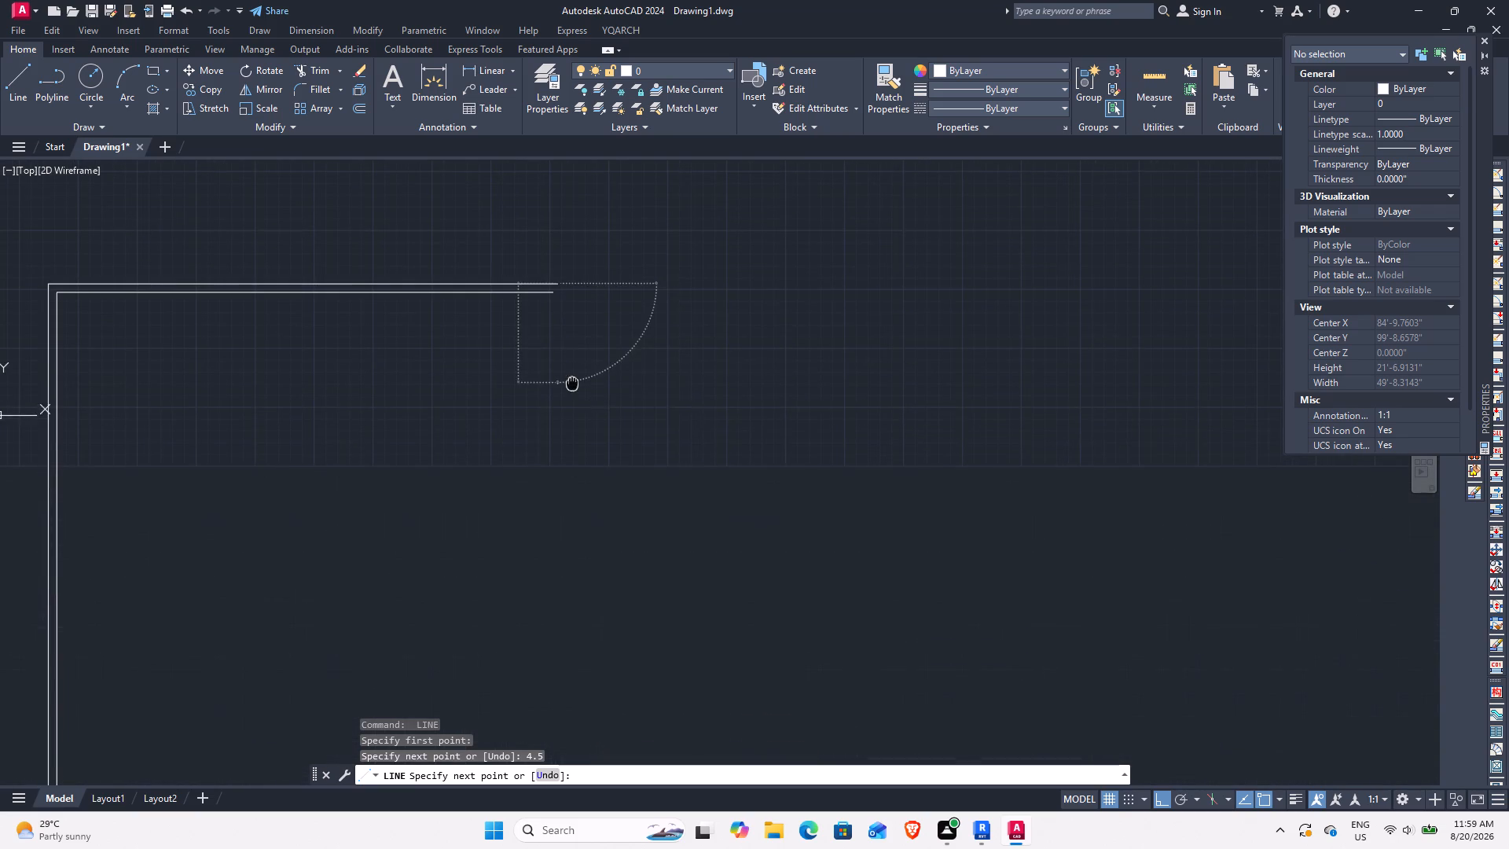
{"action": "key", "text": "Escape"}
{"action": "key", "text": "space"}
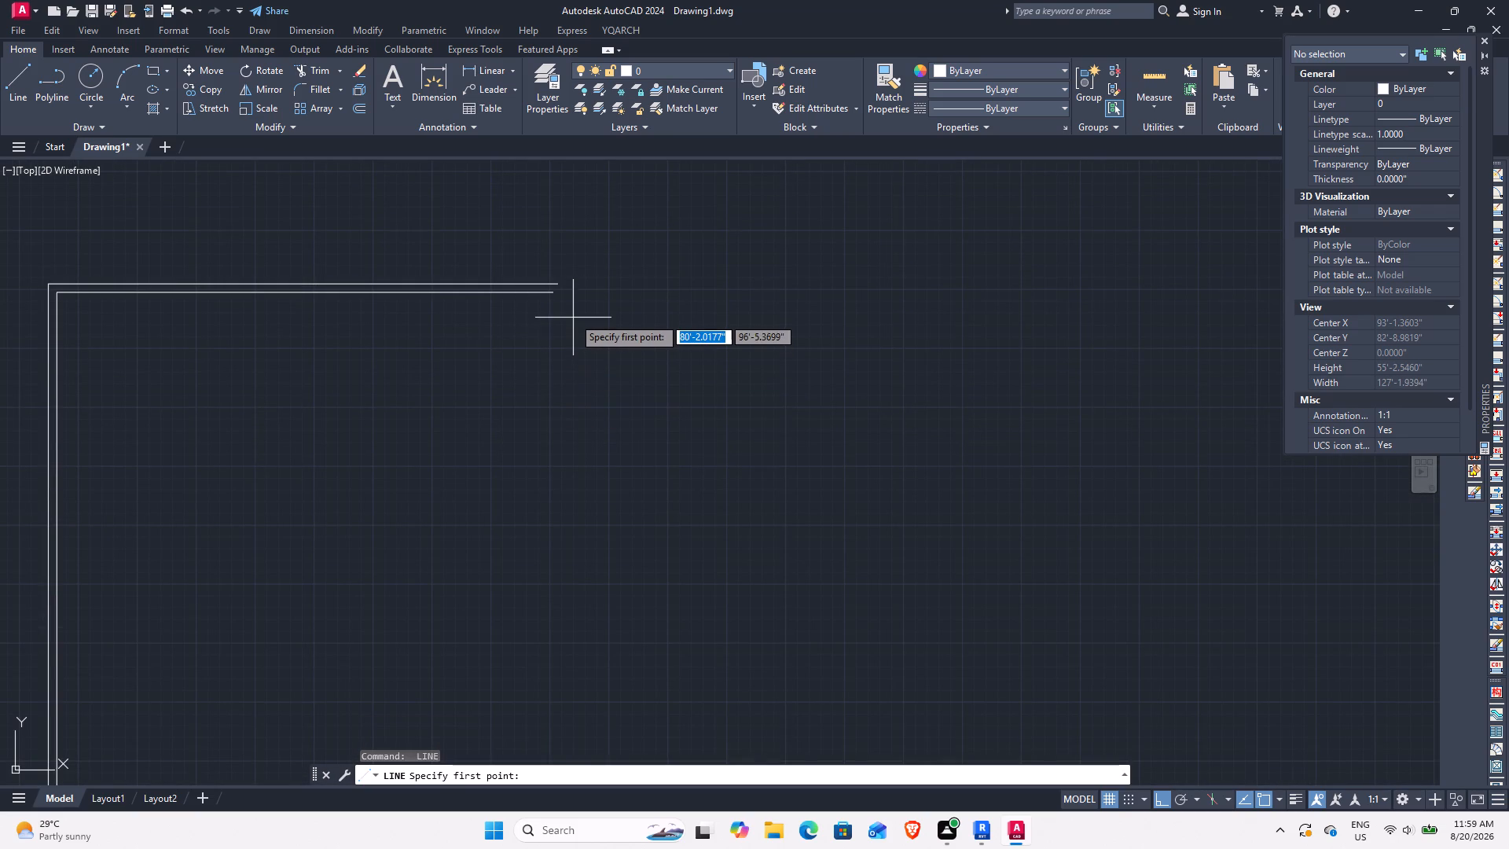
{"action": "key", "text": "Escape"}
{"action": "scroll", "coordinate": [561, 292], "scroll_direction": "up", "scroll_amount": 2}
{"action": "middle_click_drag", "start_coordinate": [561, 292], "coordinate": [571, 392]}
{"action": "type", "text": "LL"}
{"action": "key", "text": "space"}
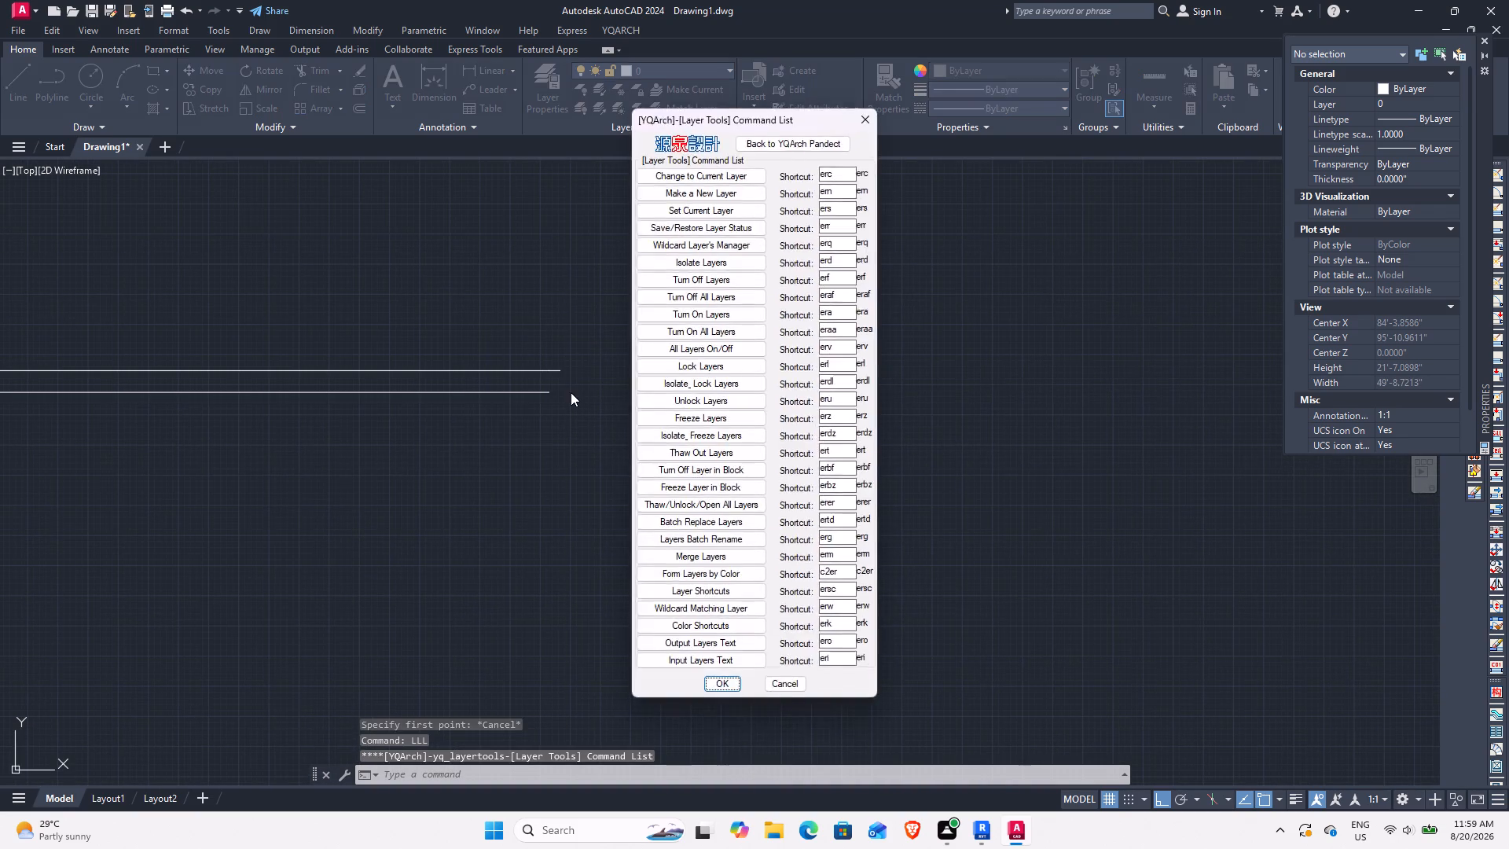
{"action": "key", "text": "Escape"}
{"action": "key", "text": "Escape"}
Draw a short vertical line downward from the right end of the top wall's outer extension.
{"action": "type", "text": "L"}
{"action": "key", "text": "space"}
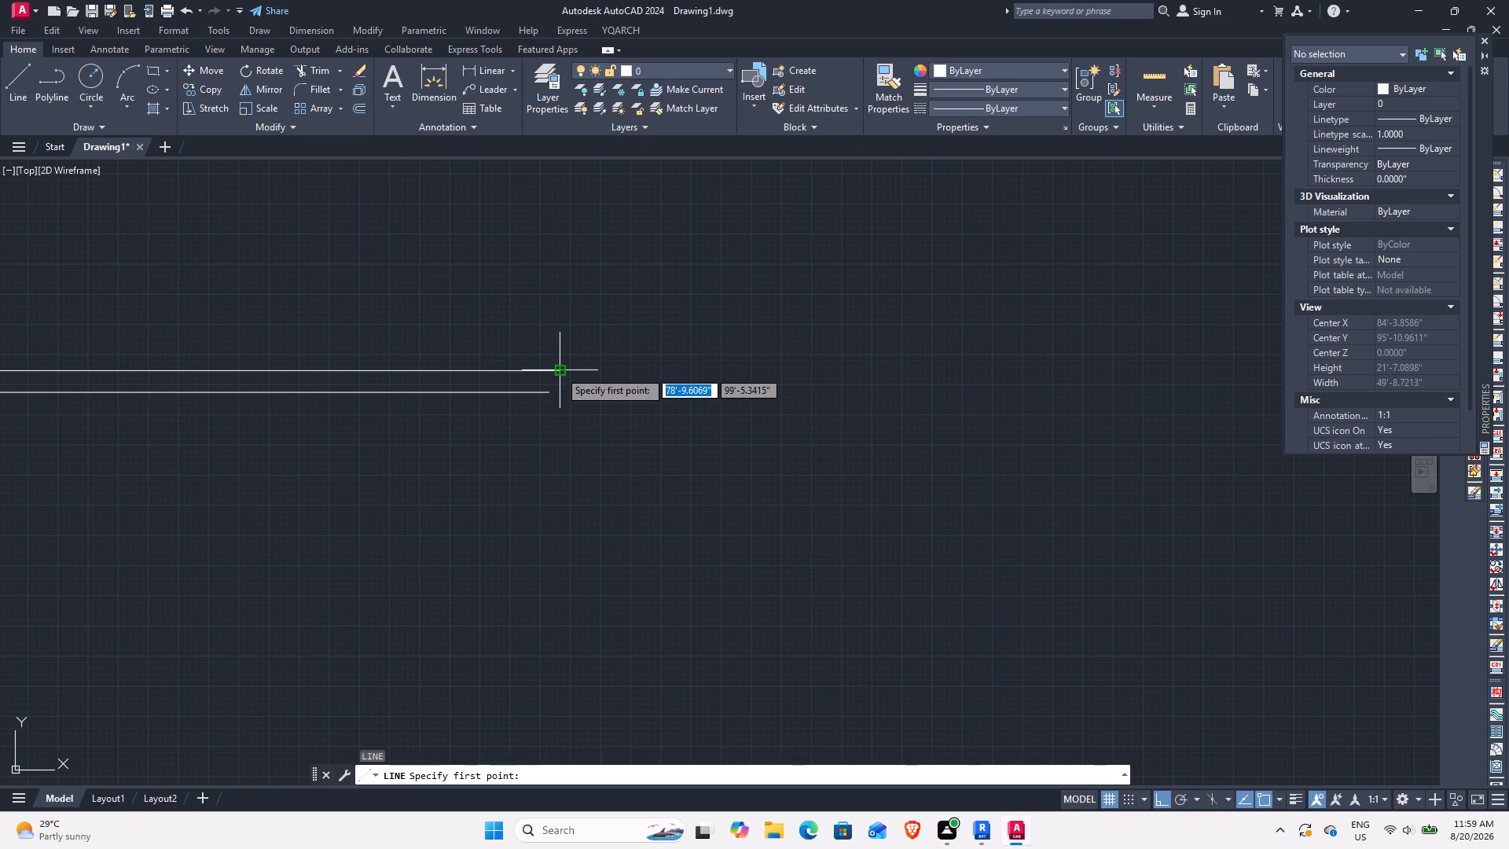
{"action": "left_click", "coordinate": [559, 370]}
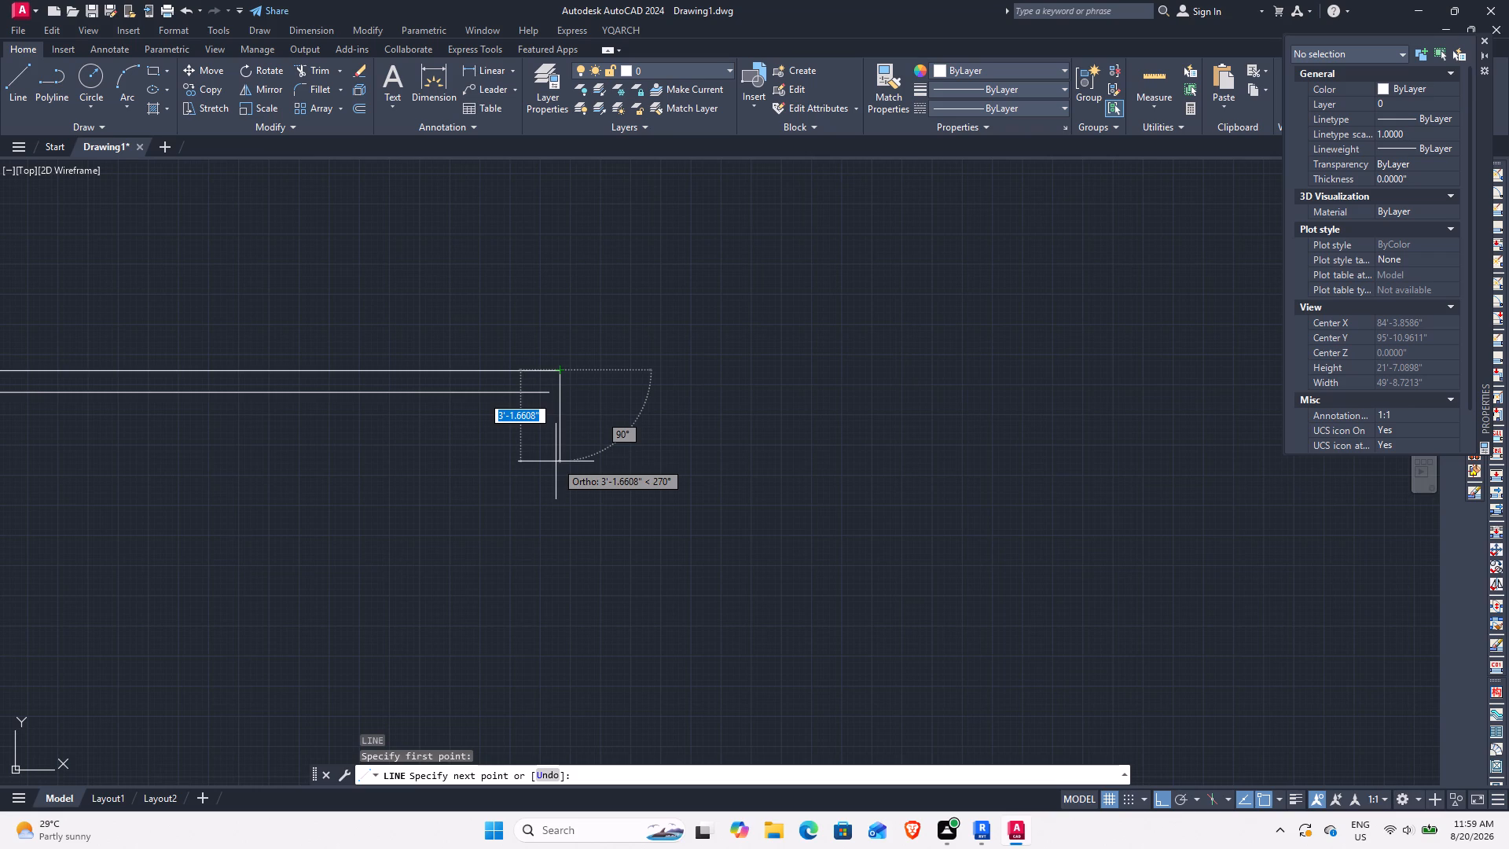
{"action": "left_click", "coordinate": [566, 516]}
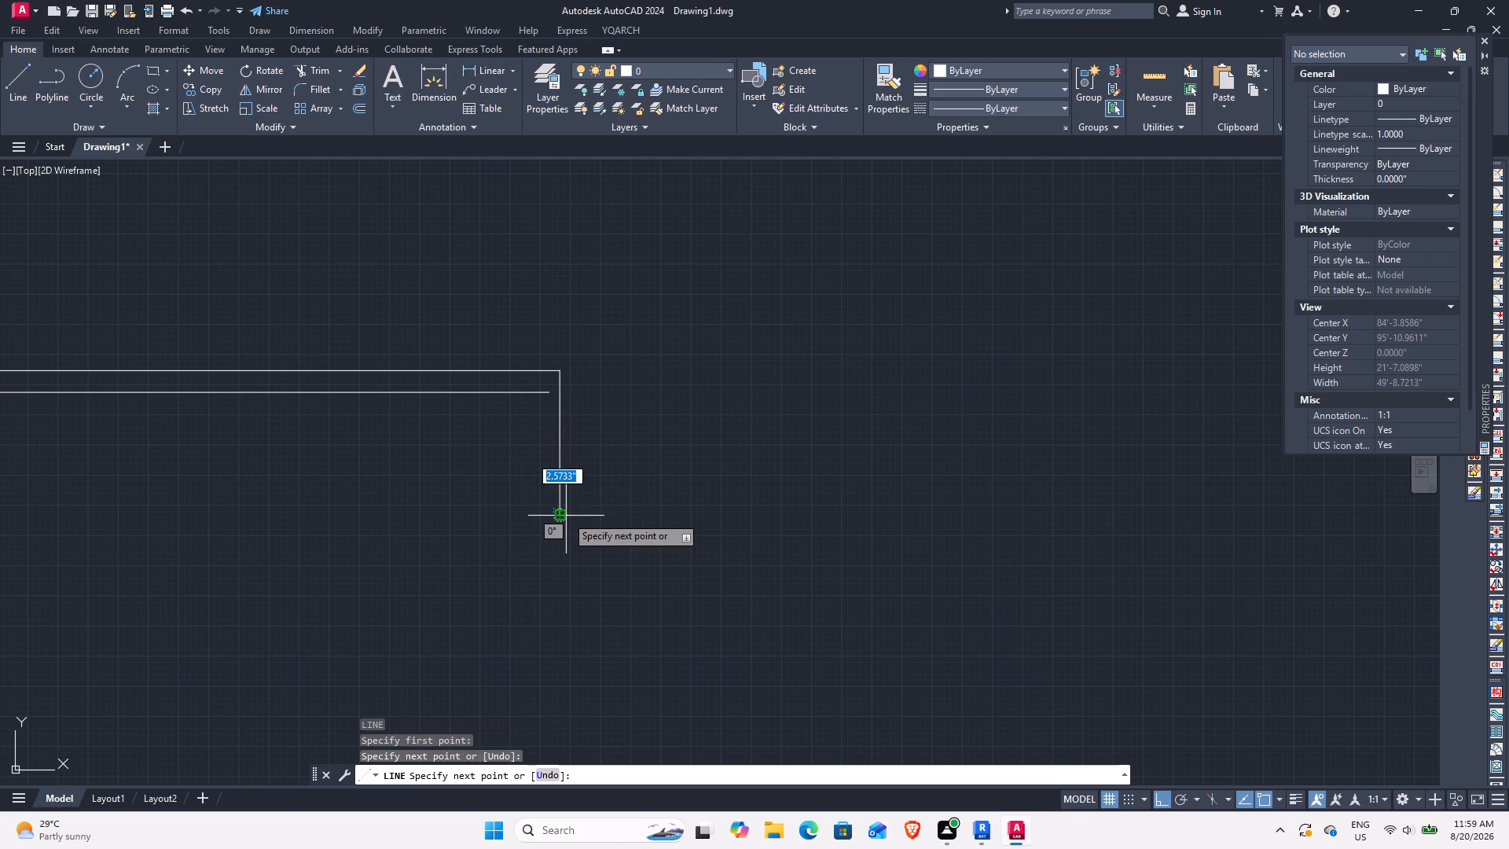
{"action": "key", "text": "Escape"}
Offset the short vertical line at the top wall's right end 9 inches inward to form the right wall's inner face.
{"action": "type", "text": "O"}
{"action": "key", "text": "space"}
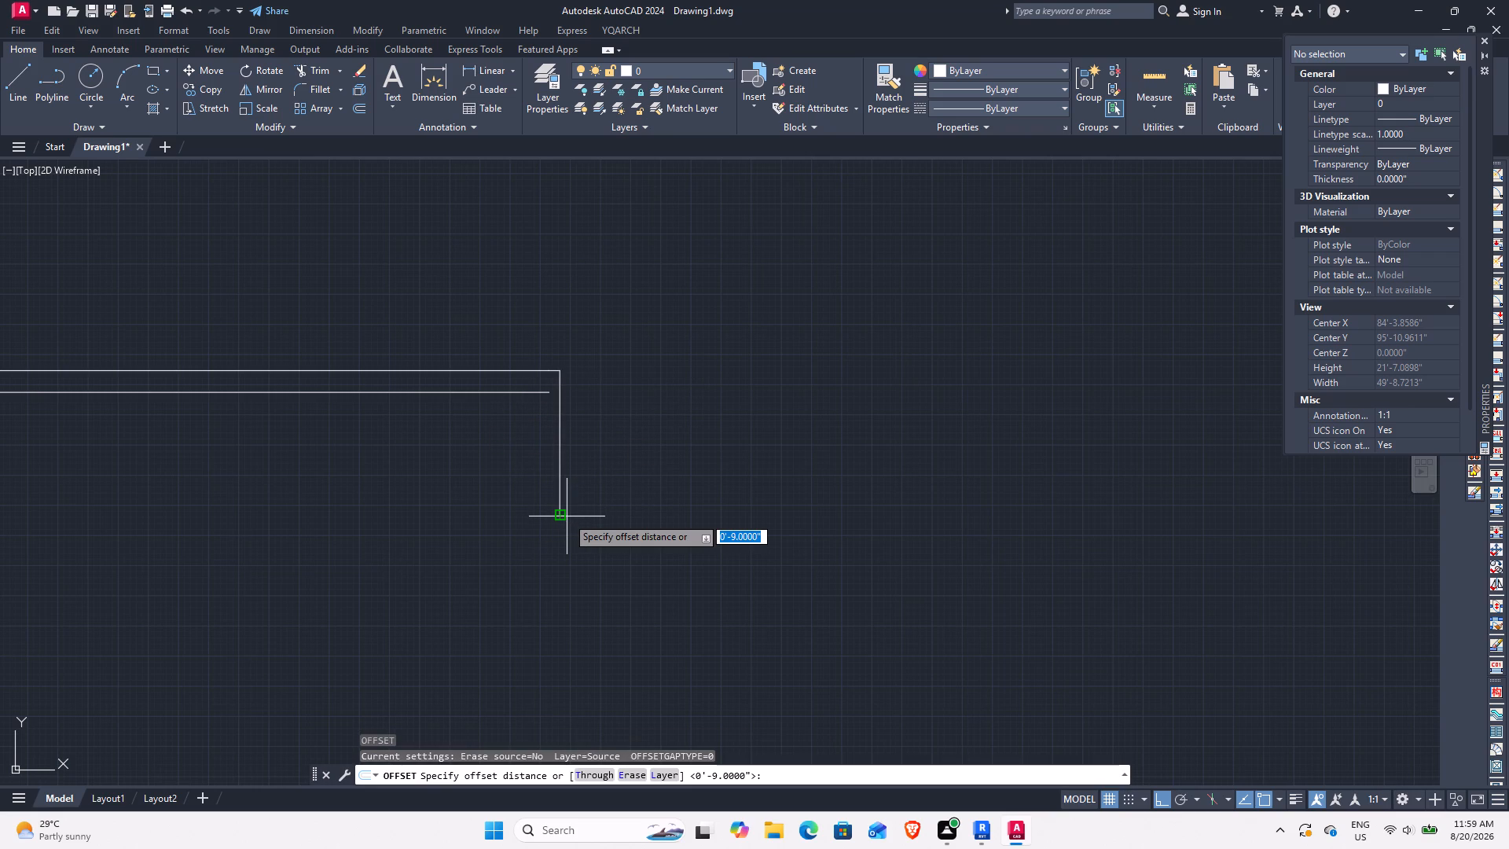
{"action": "key", "text": "9"}
{"action": "key", "text": "Return"}
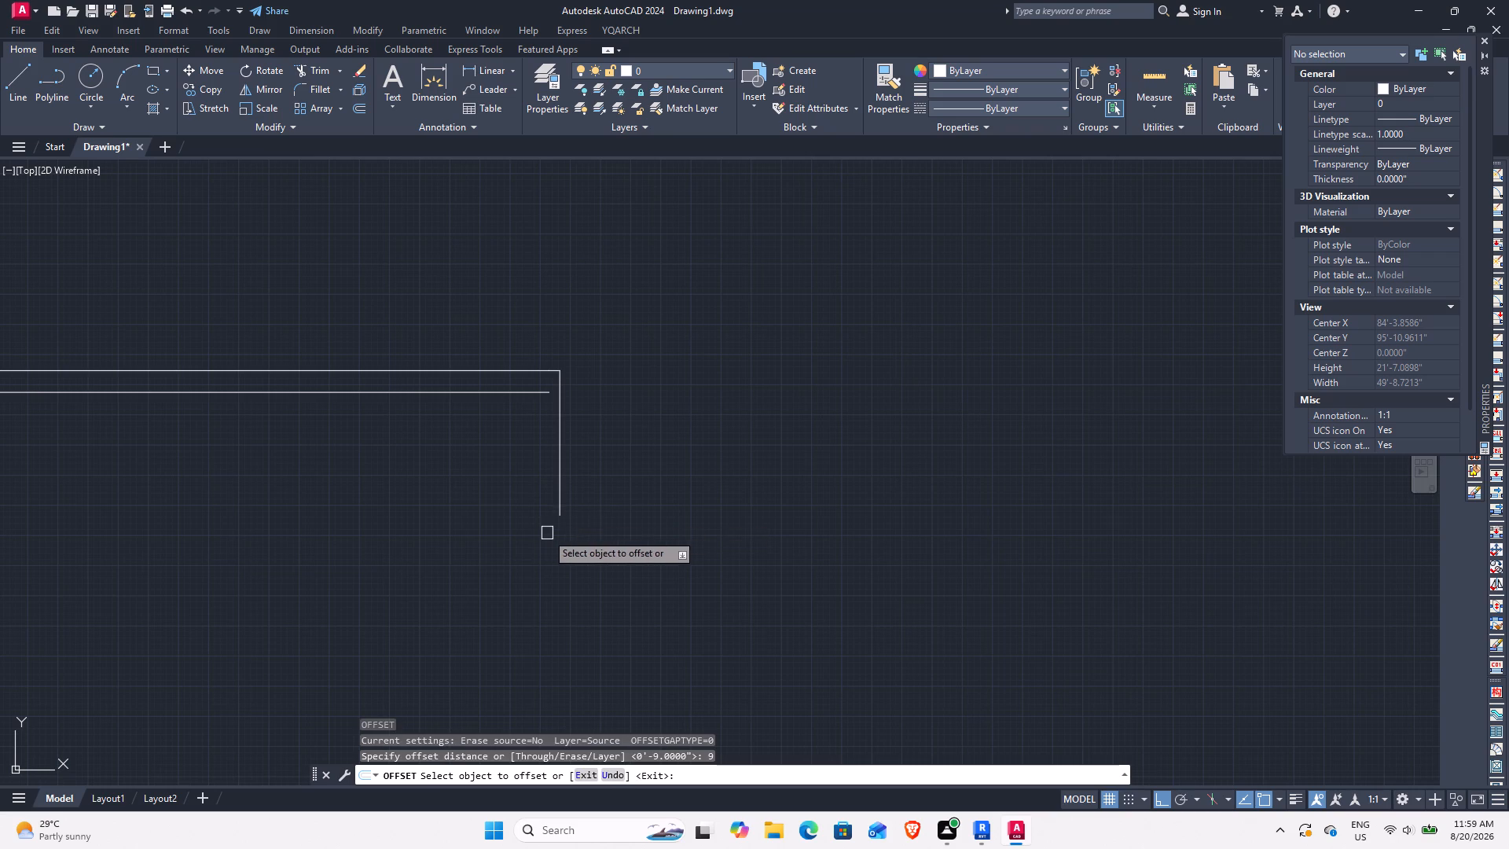
{"action": "left_click", "coordinate": [557, 466]}
{"action": "left_click", "coordinate": [460, 465]}
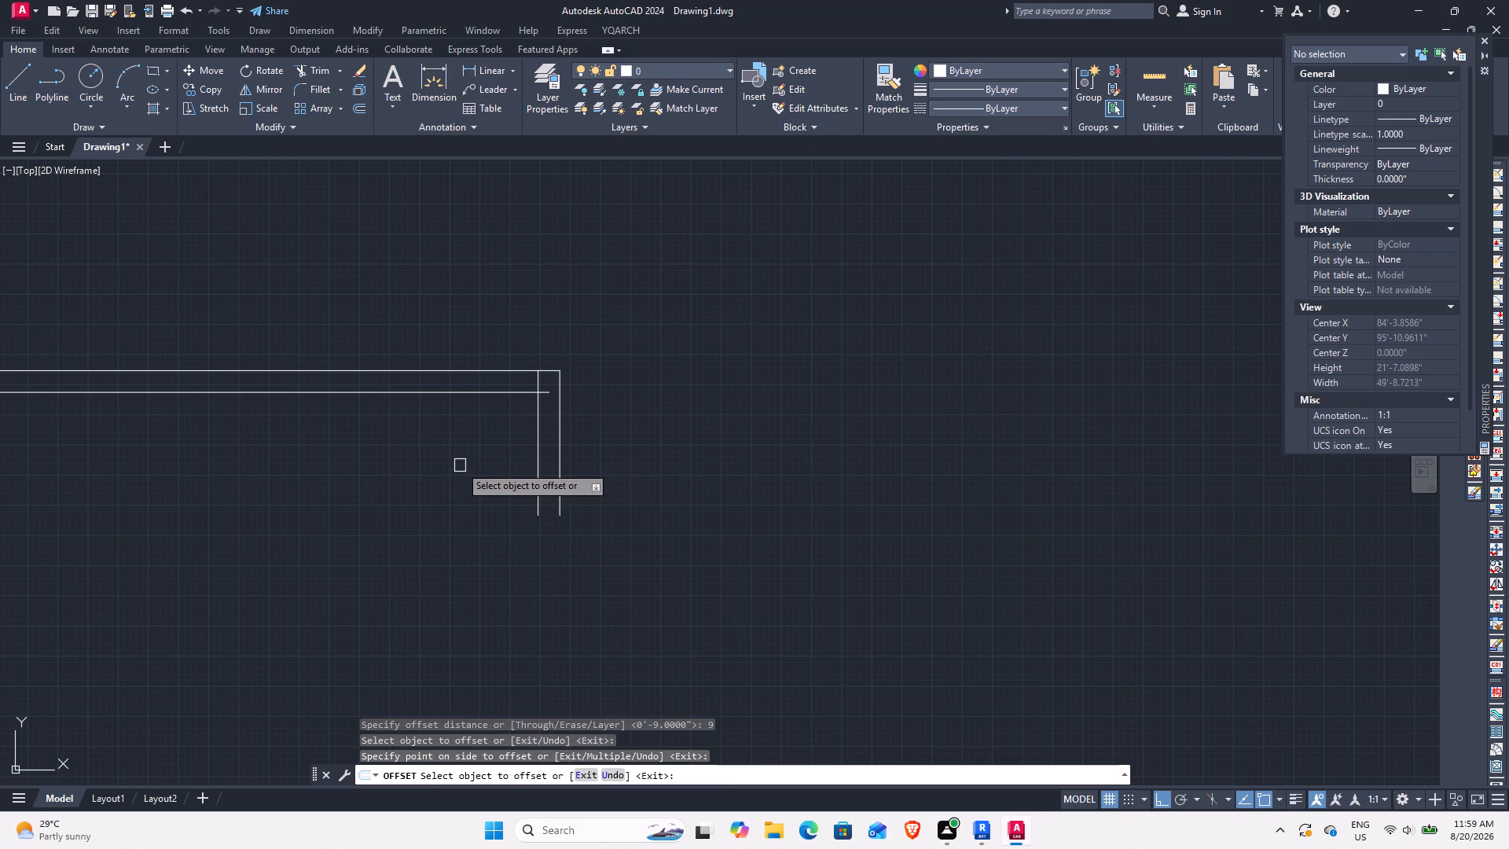
{"action": "key", "text": "Escape"}
Draw a horizontal line about 3' long to the right from the bottom end of the left wall's outer line.
{"action": "scroll", "coordinate": [453, 508], "scroll_direction": "down", "scroll_amount": 2}
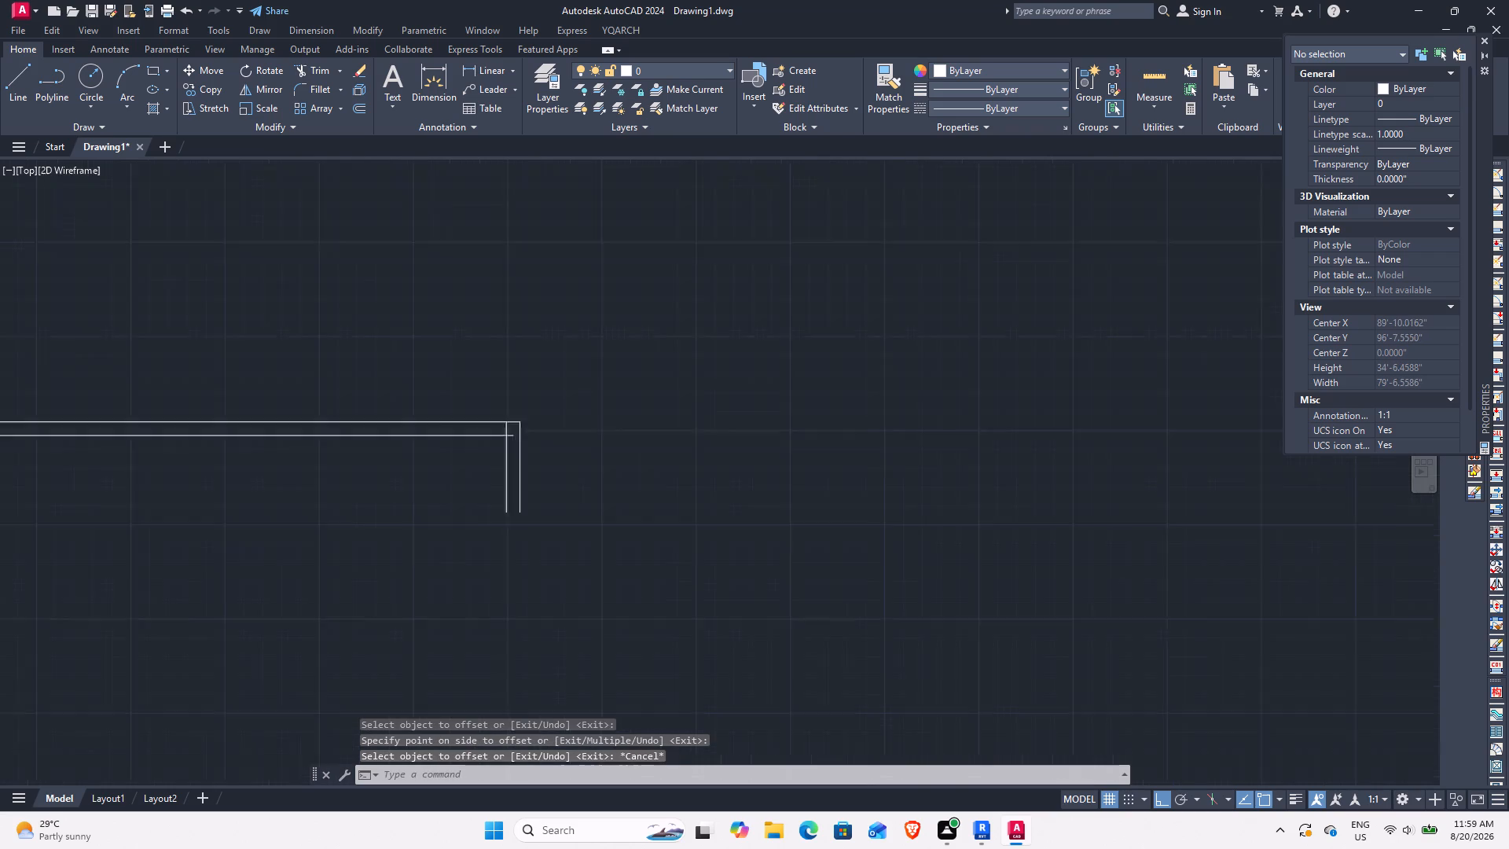
{"action": "scroll", "coordinate": [453, 508], "scroll_direction": "down", "scroll_amount": 1}
{"action": "middle_click_drag", "start_coordinate": [429, 663], "coordinate": [651, 315]}
{"action": "middle_click_drag", "start_coordinate": [543, 589], "coordinate": [584, 439]}
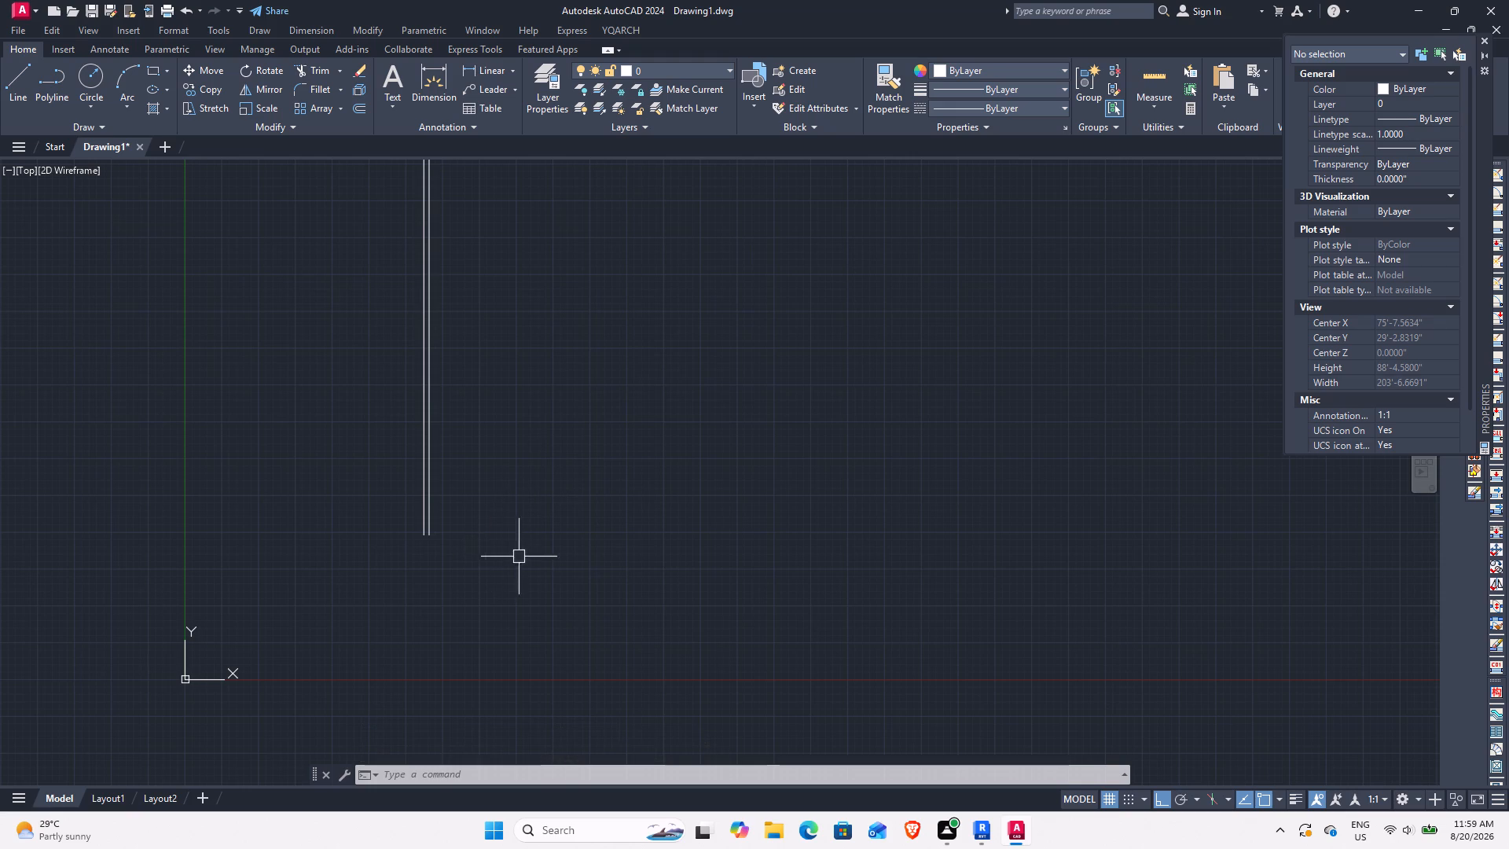
{"action": "middle_click_drag", "start_coordinate": [749, 491], "coordinate": [544, 682]}
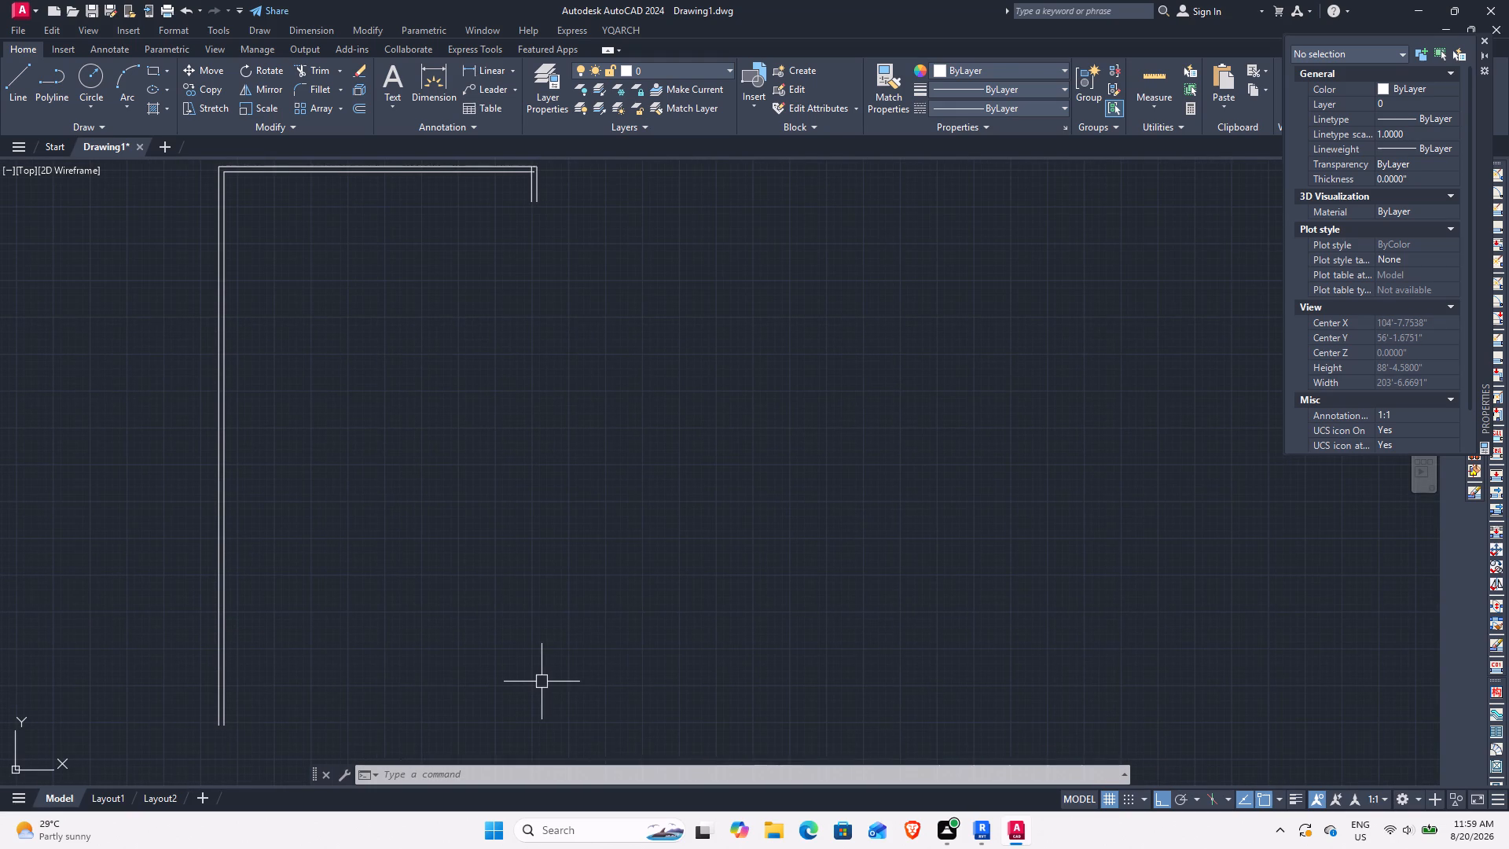
{"action": "middle_click_drag", "start_coordinate": [384, 689], "coordinate": [461, 616]}
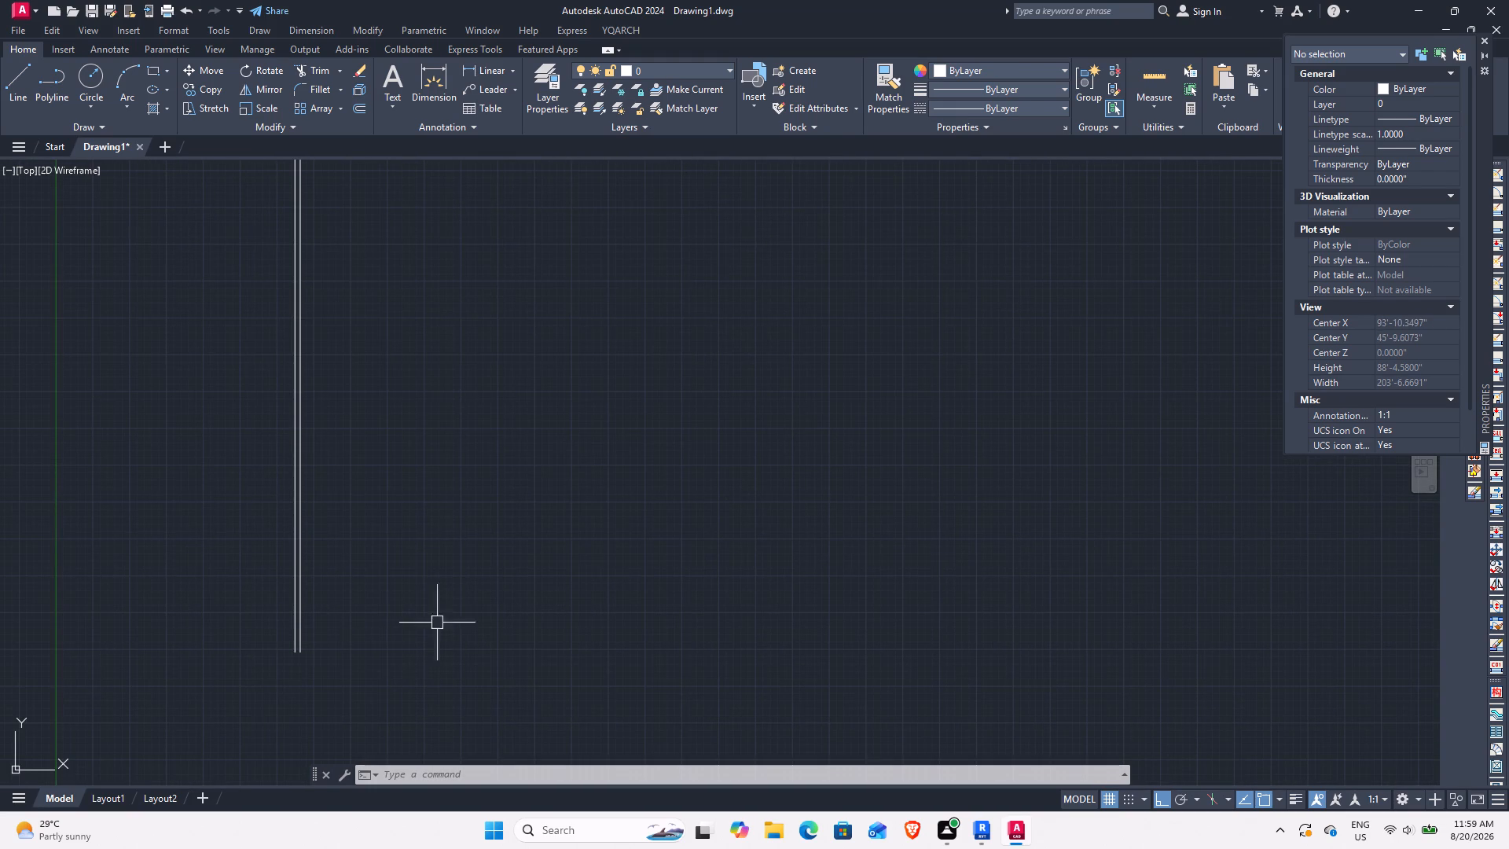
{"action": "middle_click_drag", "start_coordinate": [580, 654], "coordinate": [547, 764]}
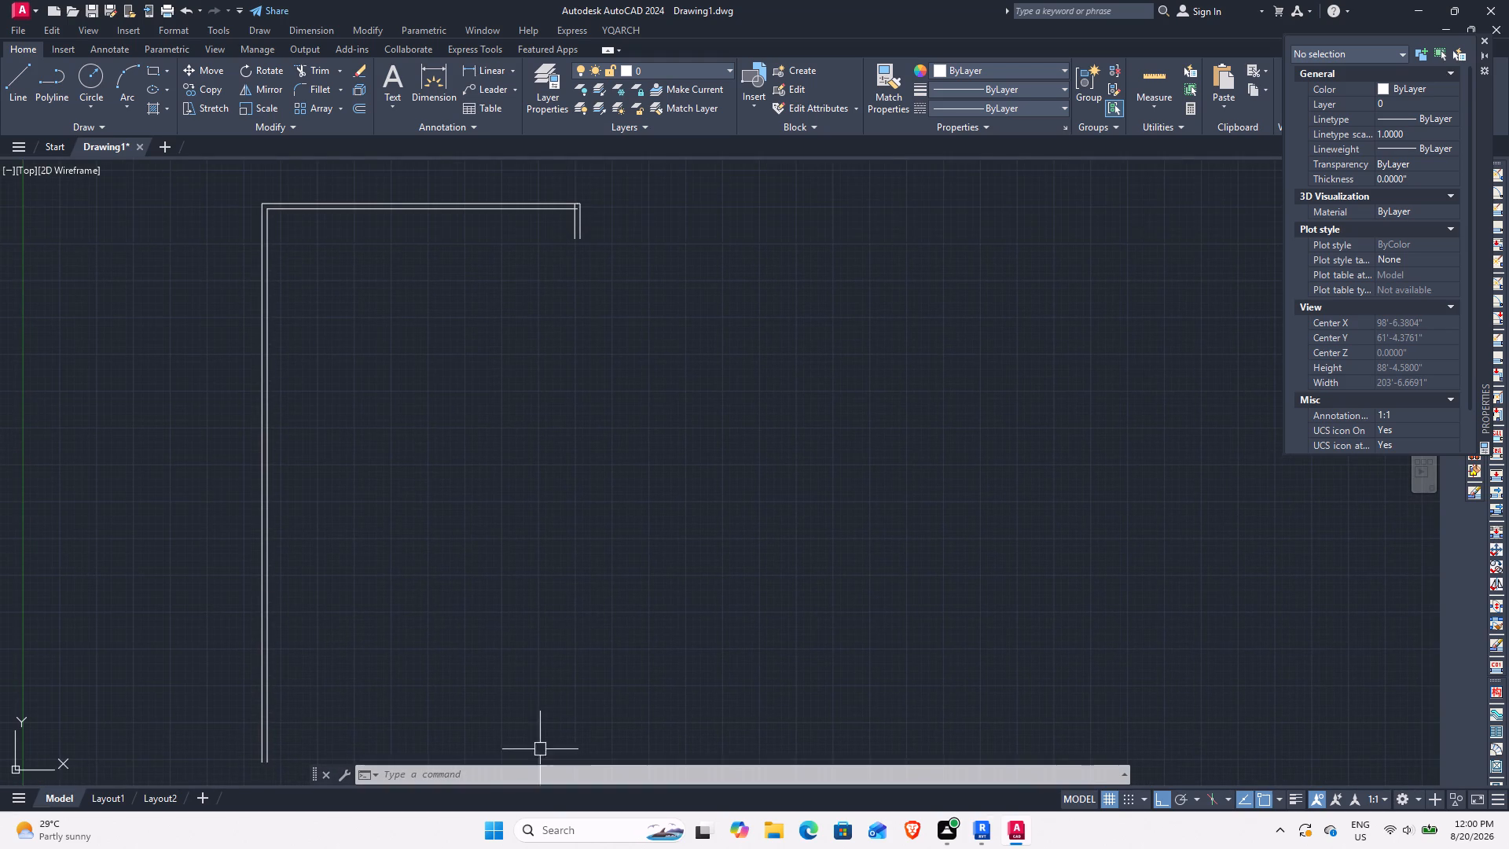
{"action": "middle_click_drag", "start_coordinate": [531, 701], "coordinate": [612, 620]}
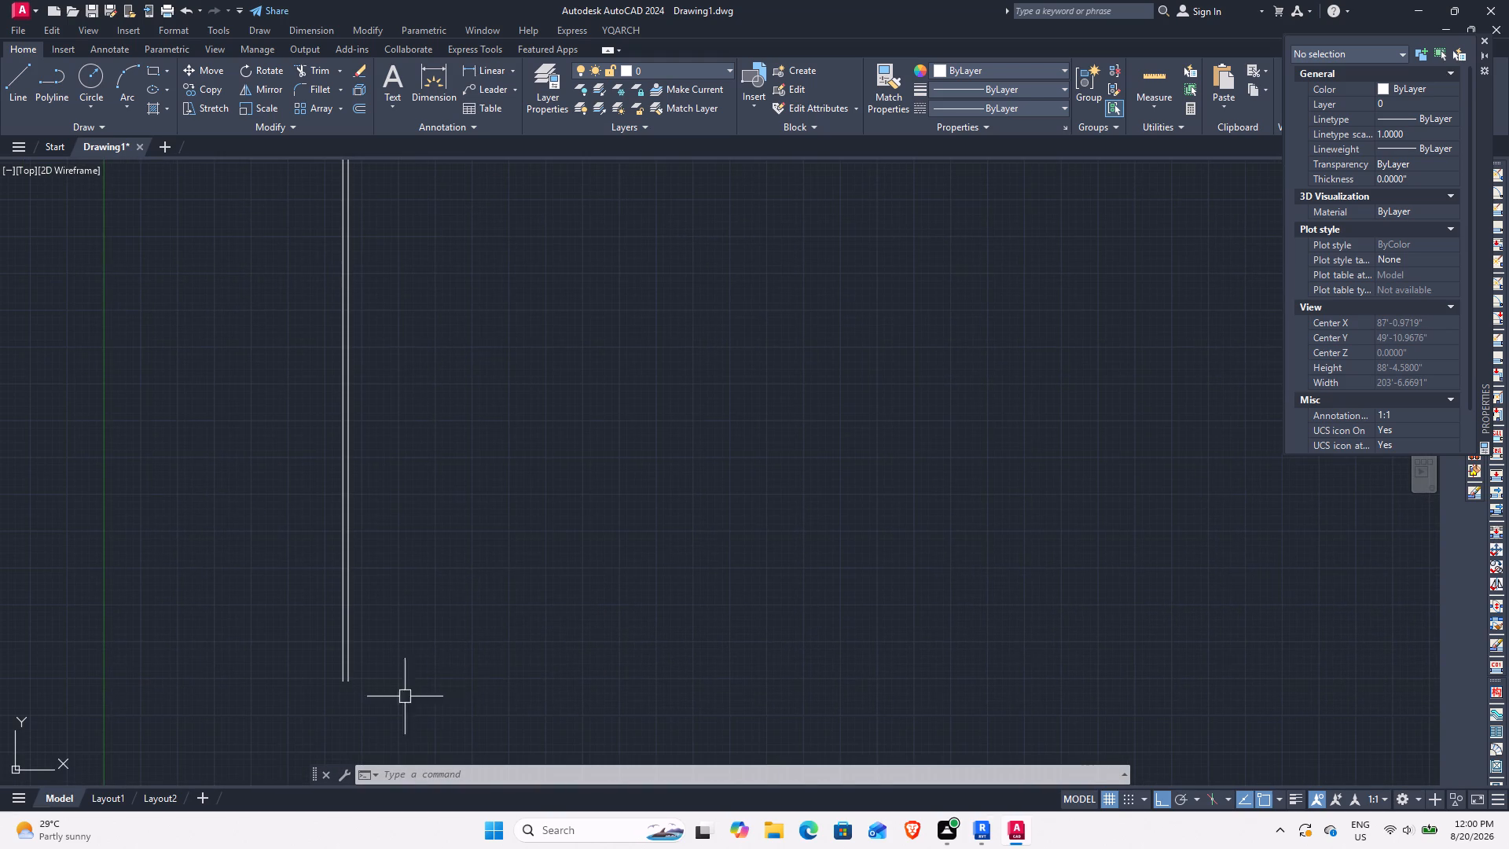
{"action": "scroll", "coordinate": [358, 705], "scroll_direction": "up", "scroll_amount": 3}
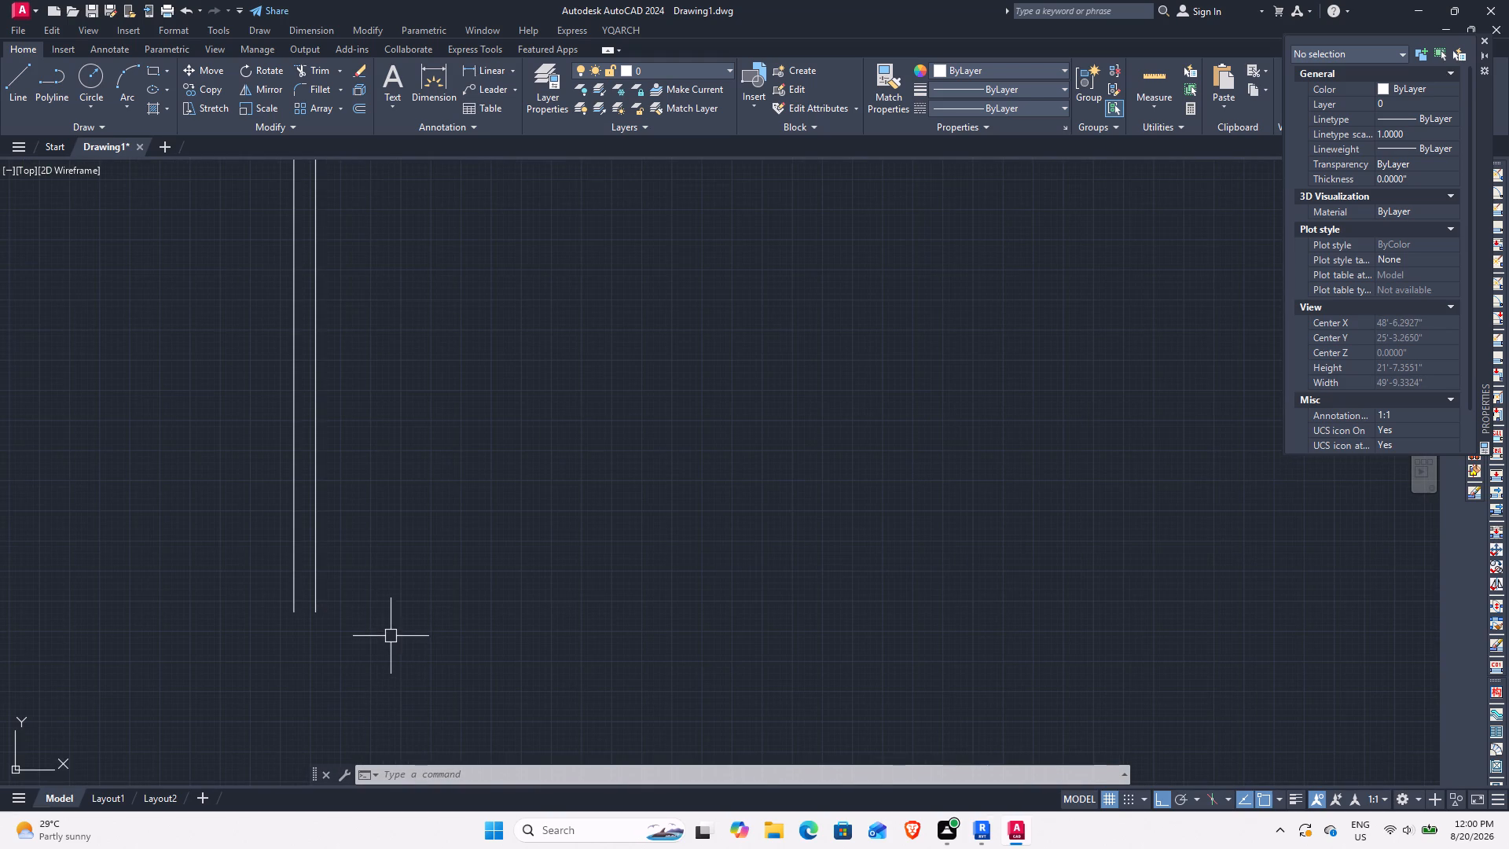
{"action": "middle_click_drag", "start_coordinate": [391, 636], "coordinate": [447, 697]}
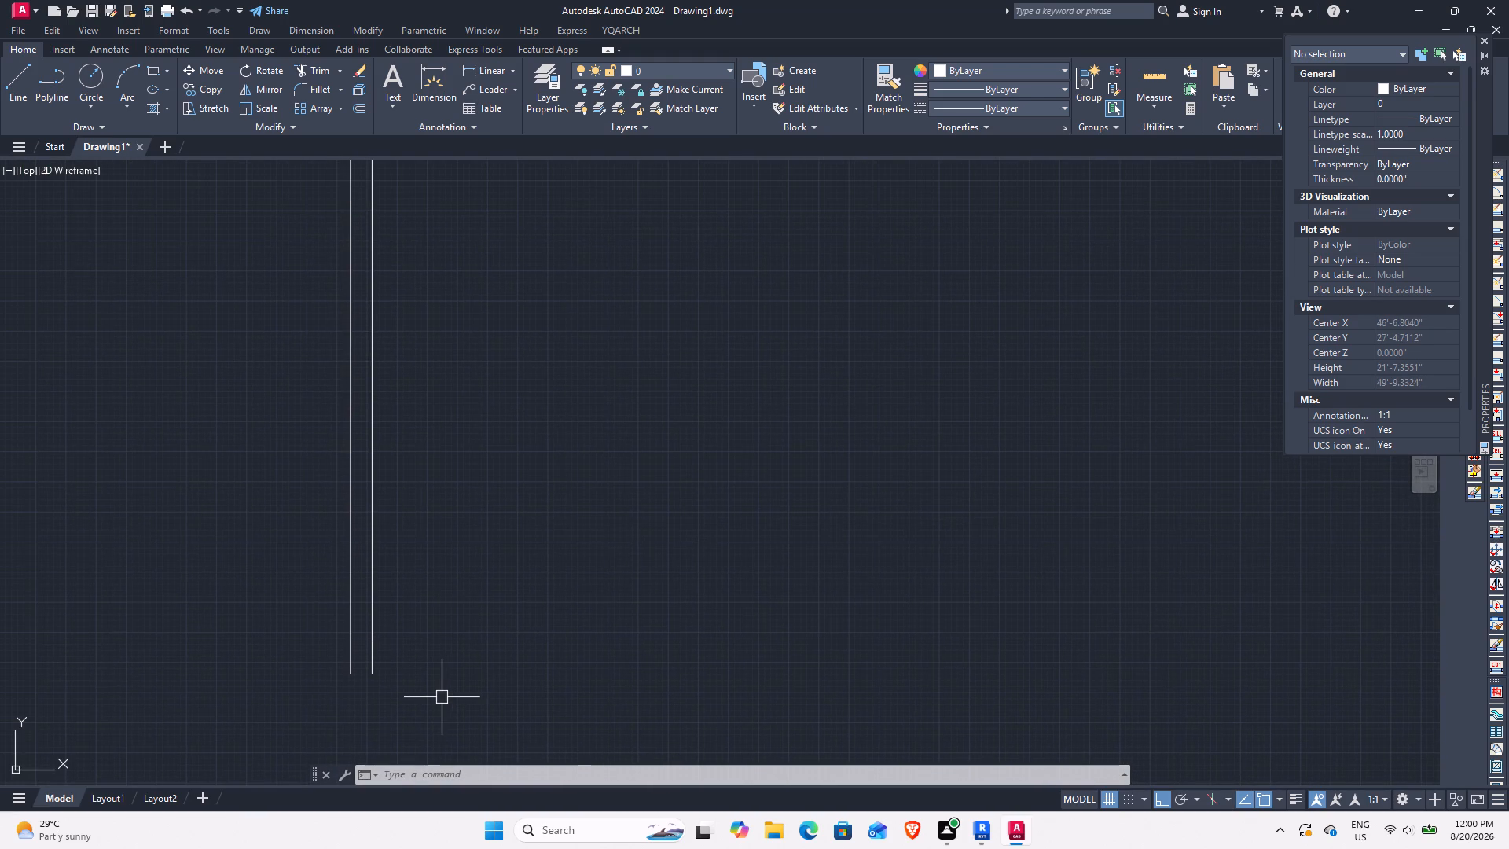
{"action": "type", "text": "L"}
{"action": "key", "text": "space"}
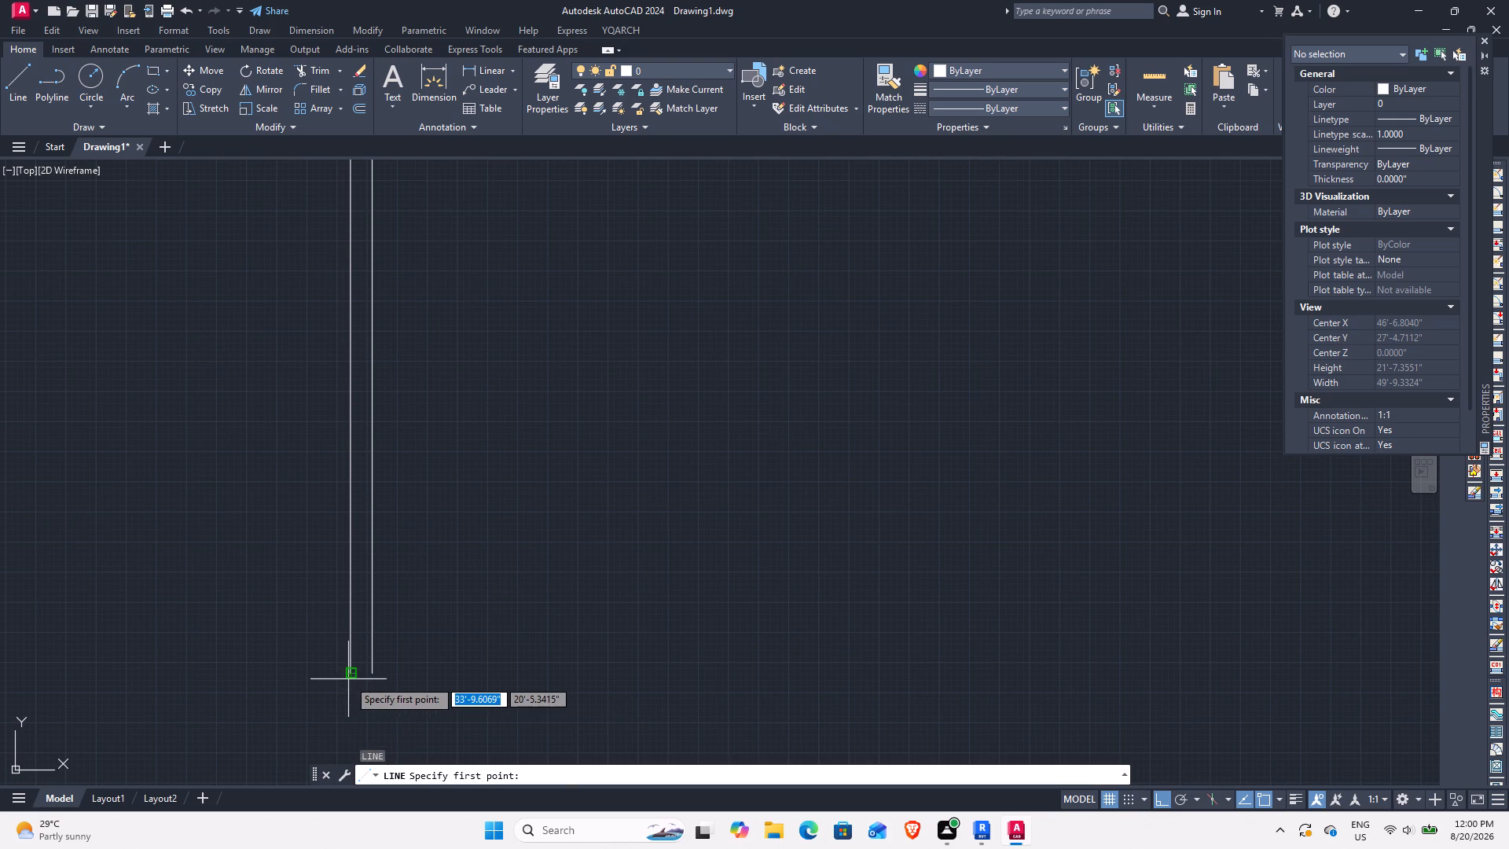
{"action": "left_click", "coordinate": [348, 679]}
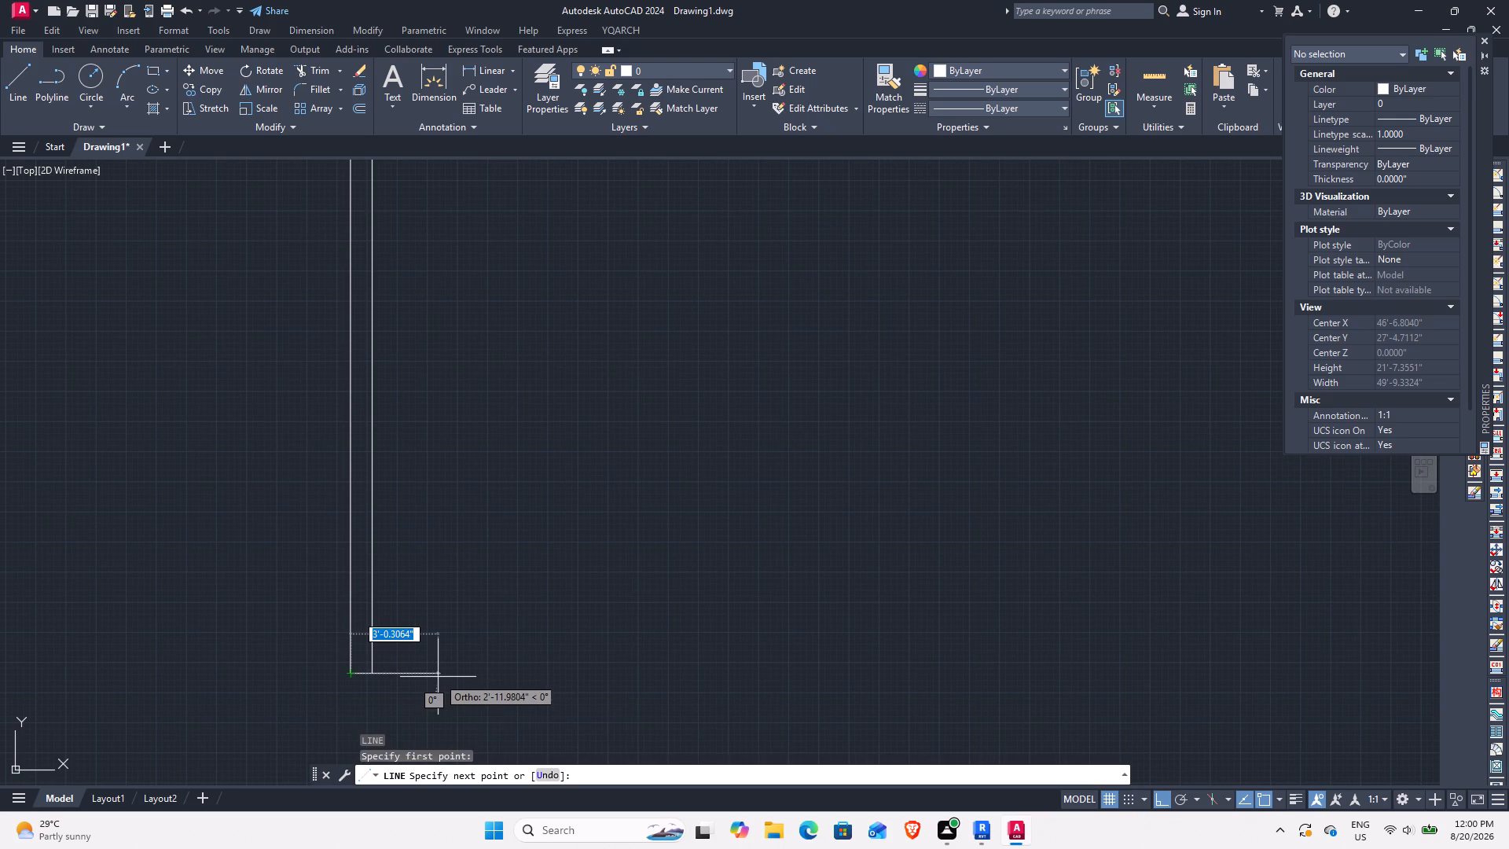
{"action": "left_click", "coordinate": [438, 677]}
{"action": "key", "text": "Escape"}
Fillet the right wall's outer line with the short bottom line into a square bottom-right outer corner.
{"action": "scroll", "coordinate": [644, 603], "scroll_direction": "down", "scroll_amount": 2}
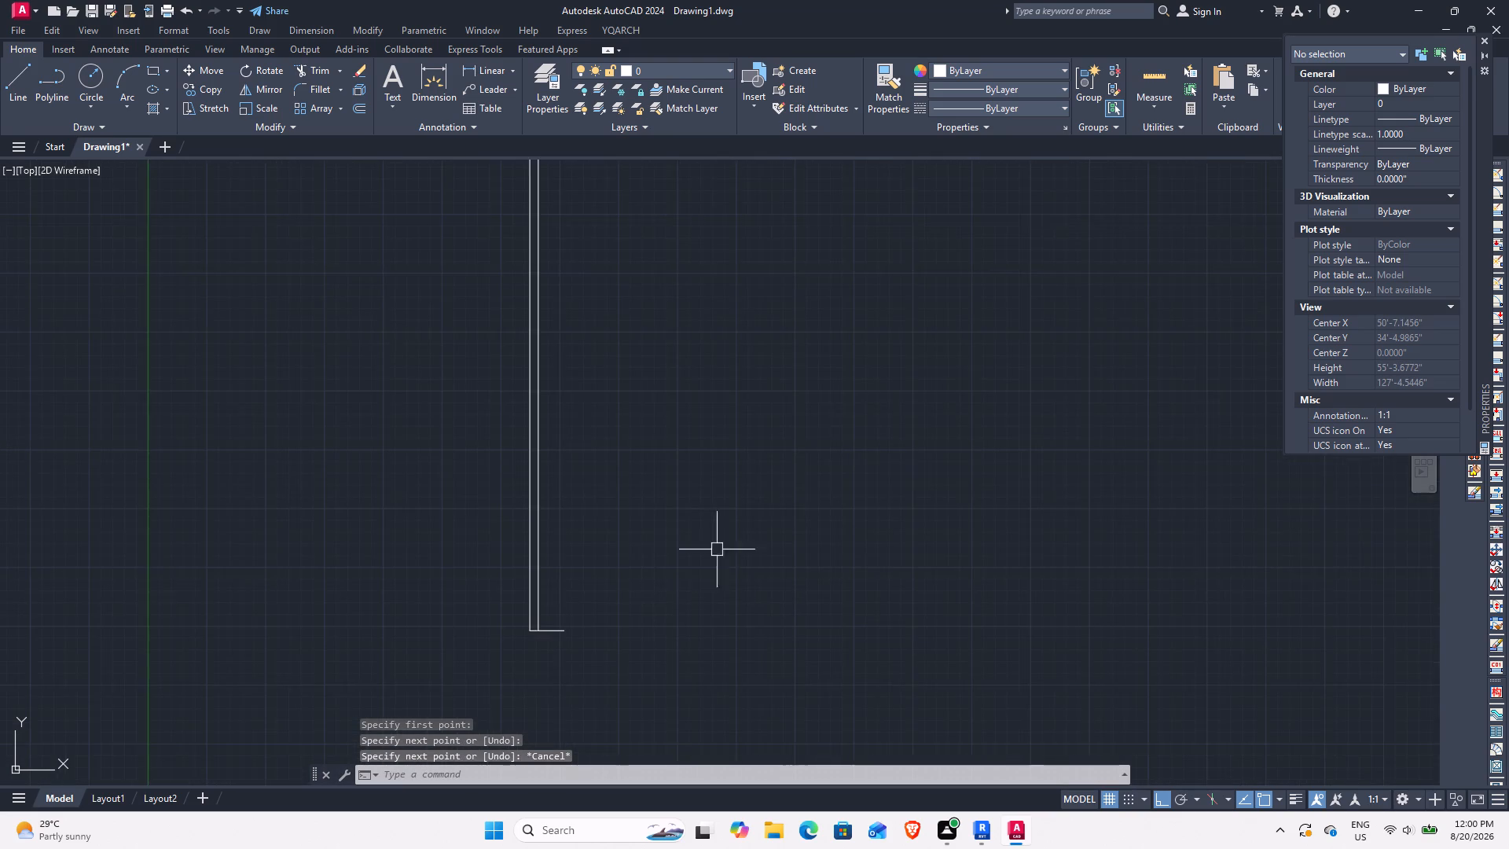
{"action": "middle_click_drag", "start_coordinate": [843, 413], "coordinate": [413, 757]}
{"action": "middle_click_drag", "start_coordinate": [678, 466], "coordinate": [604, 836]}
{"action": "type", "text": "F"}
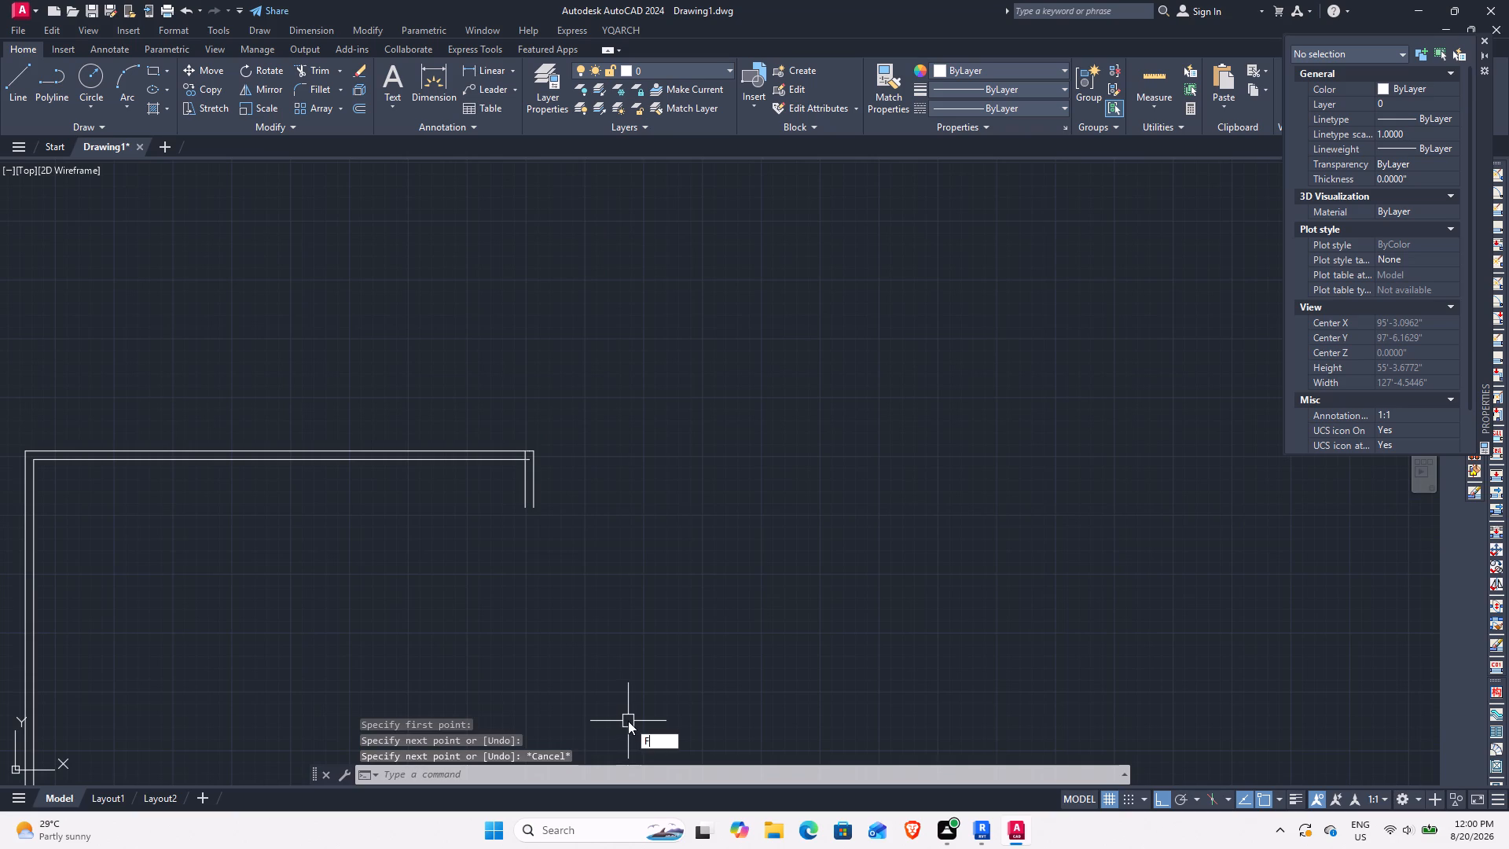
{"action": "key", "text": "space"}
{"action": "left_click", "coordinate": [539, 495]}
{"action": "scroll", "coordinate": [532, 606], "scroll_direction": "down", "scroll_amount": 3}
{"action": "middle_click_drag", "start_coordinate": [518, 616], "coordinate": [646, 204]}
{"action": "scroll", "coordinate": [509, 504], "scroll_direction": "up", "scroll_amount": 4}
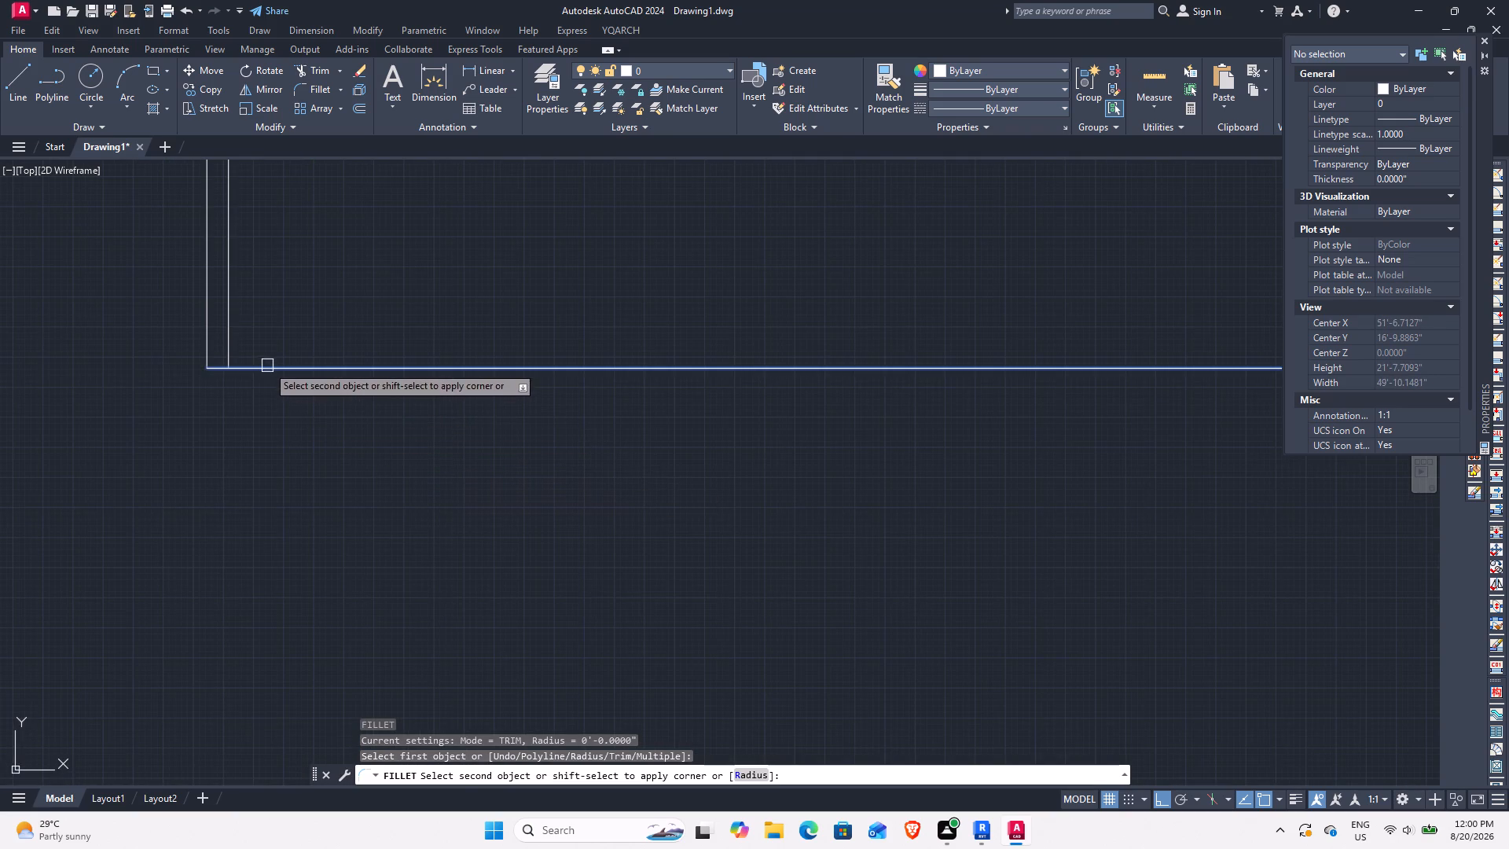
{"action": "left_click", "coordinate": [267, 366]}
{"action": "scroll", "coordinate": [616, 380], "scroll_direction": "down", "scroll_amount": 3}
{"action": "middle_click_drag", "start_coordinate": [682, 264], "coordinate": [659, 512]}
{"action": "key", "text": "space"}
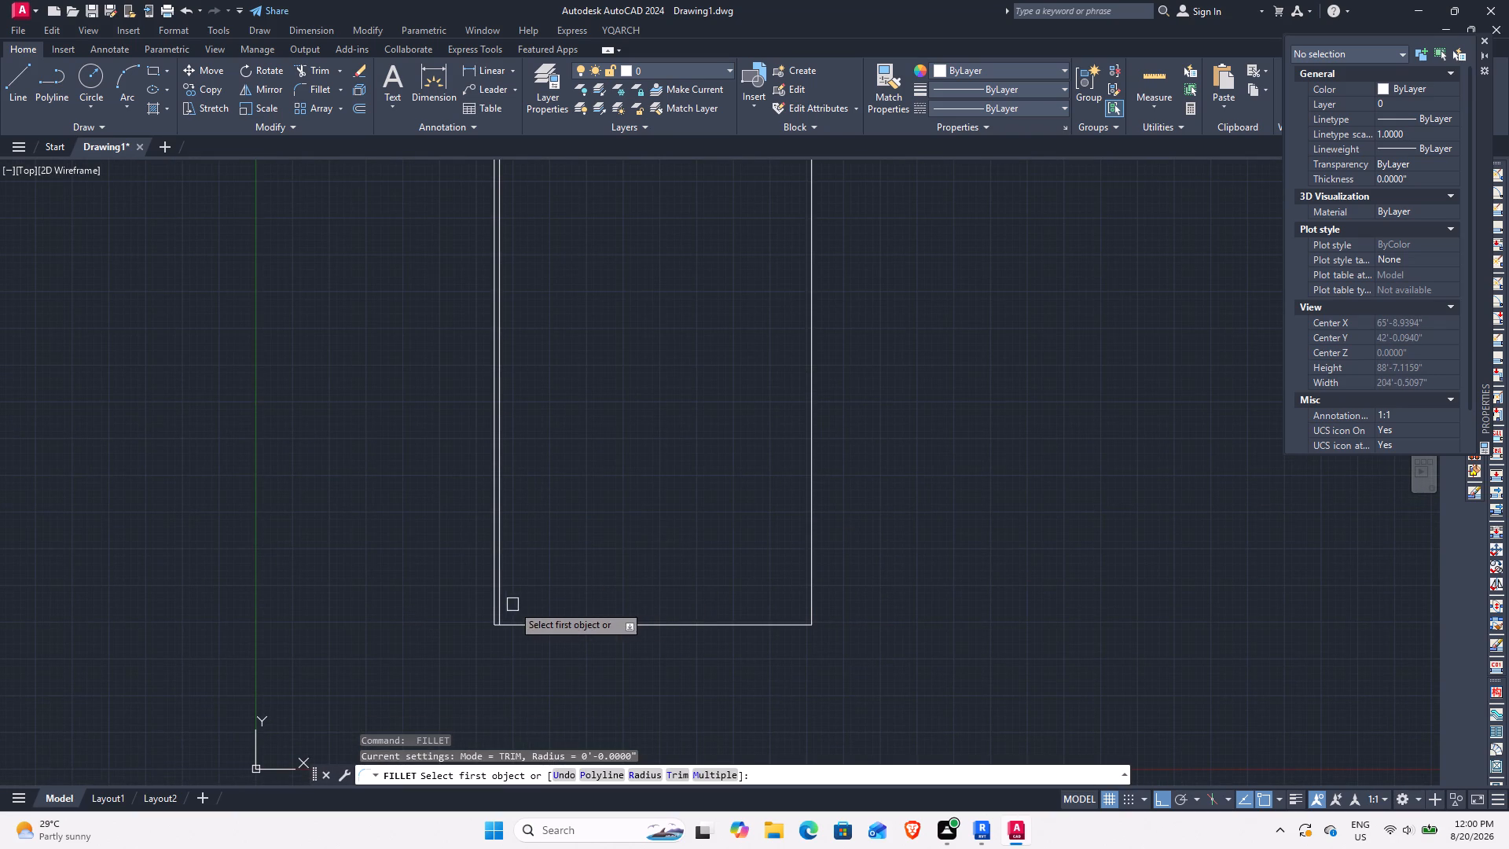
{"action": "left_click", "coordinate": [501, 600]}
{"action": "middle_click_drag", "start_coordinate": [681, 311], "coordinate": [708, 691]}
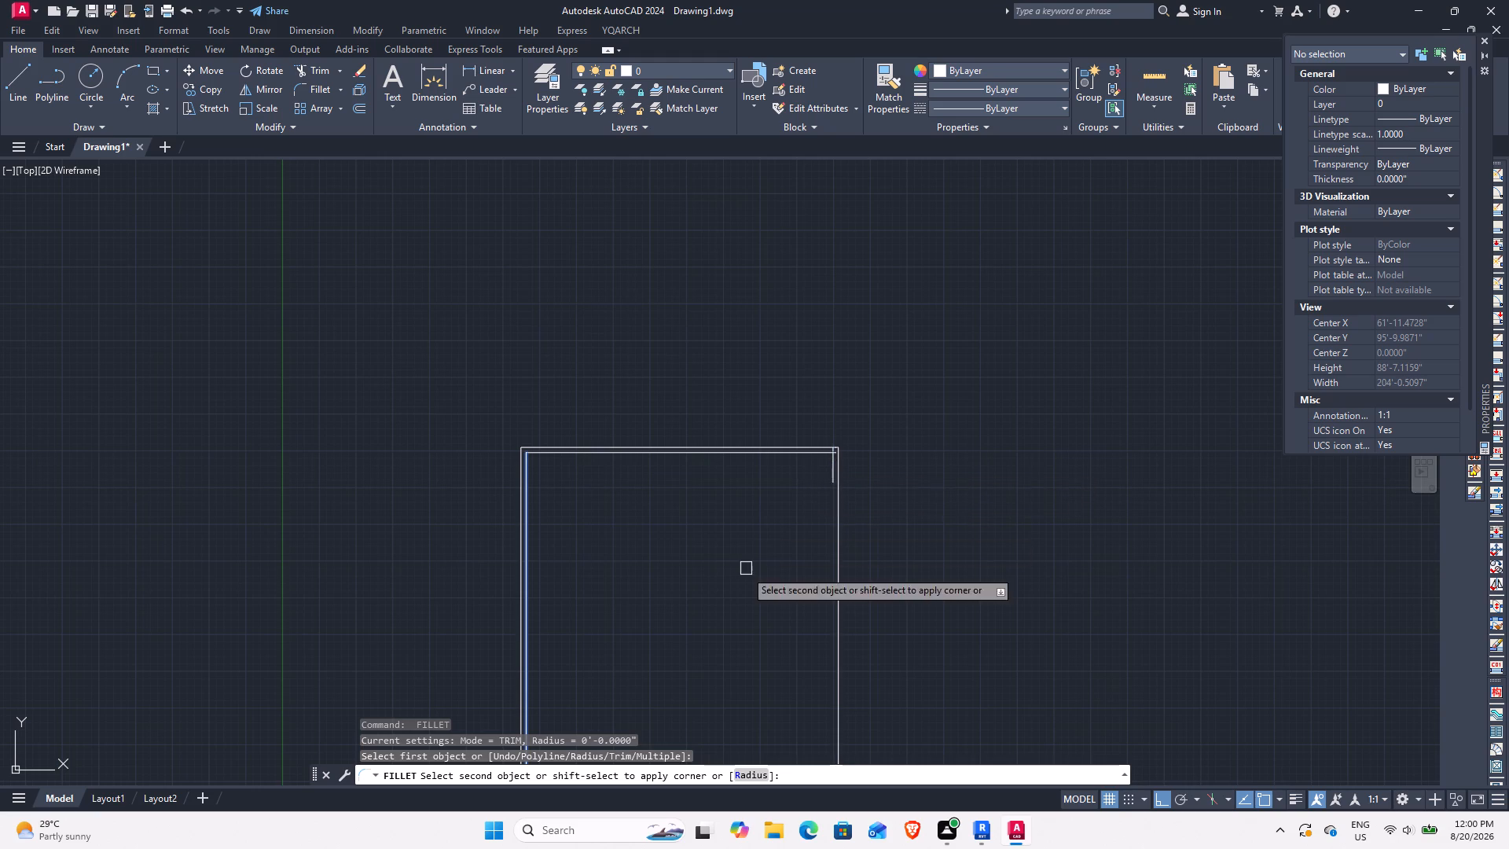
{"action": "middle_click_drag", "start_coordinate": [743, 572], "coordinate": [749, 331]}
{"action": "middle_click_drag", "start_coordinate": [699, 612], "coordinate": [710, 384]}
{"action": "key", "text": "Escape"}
Offset the bottom wall's outer line upward by 9 inches to form its inner face.
{"action": "scroll", "coordinate": [586, 533], "scroll_direction": "up", "scroll_amount": 5}
{"action": "scroll", "coordinate": [522, 538], "scroll_direction": "down", "scroll_amount": 2}
{"action": "type", "text": "O"}
{"action": "key", "text": "space"}
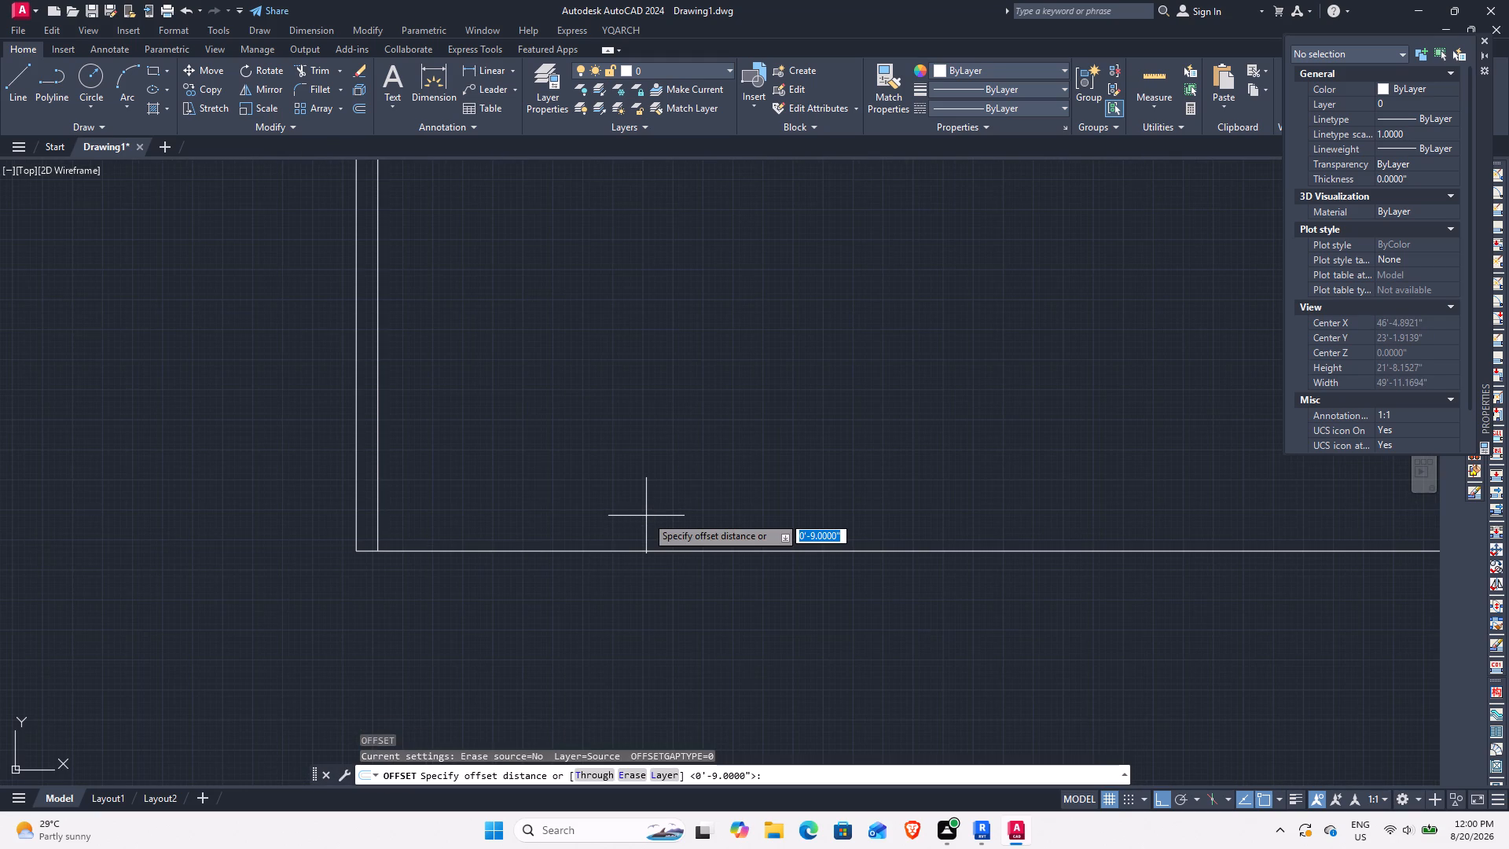
{"action": "key", "text": "9"}
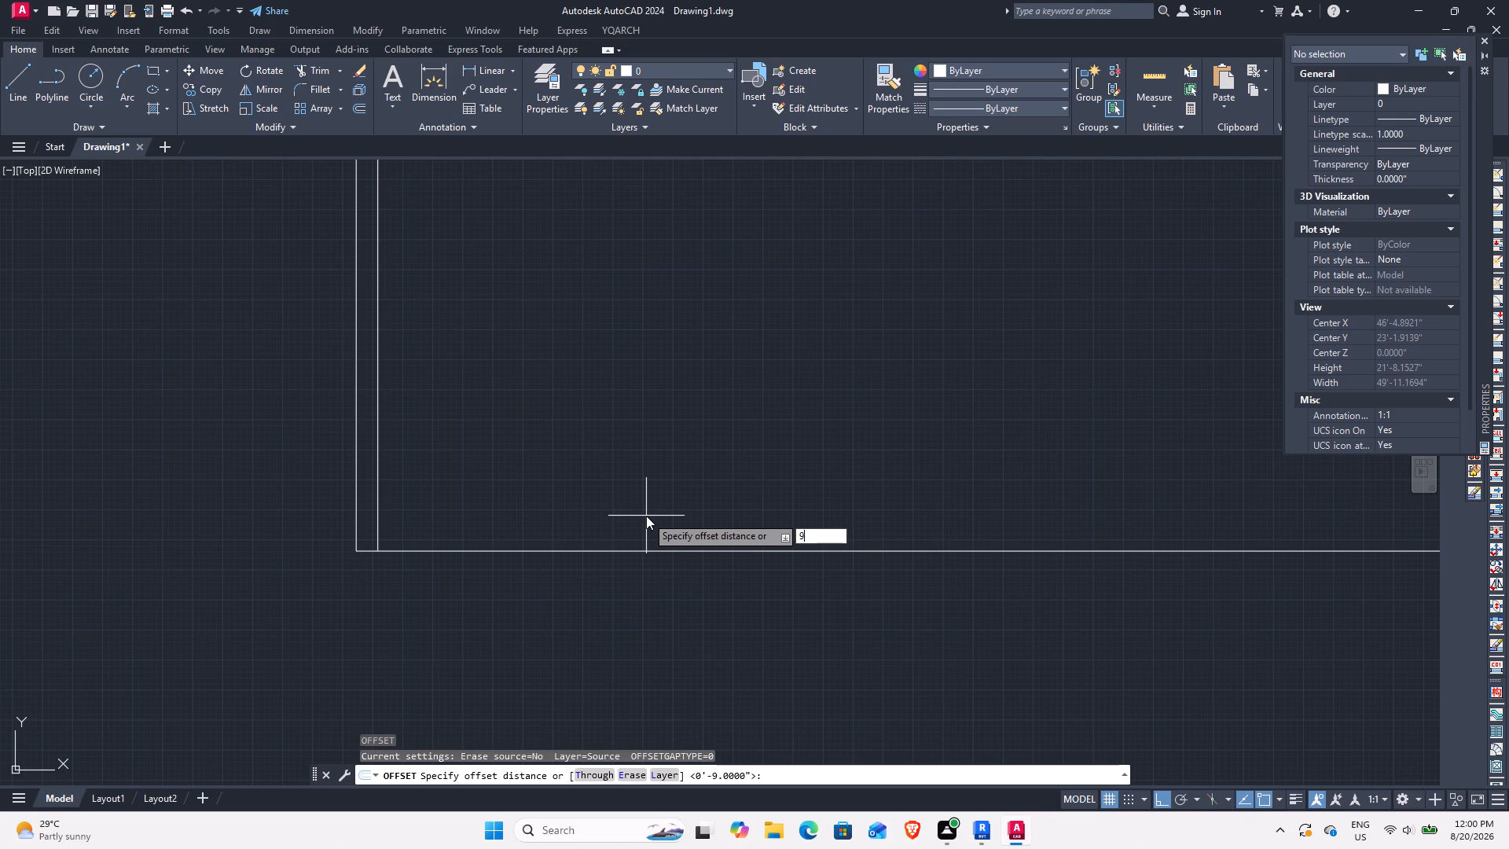
{"action": "key", "text": "space"}
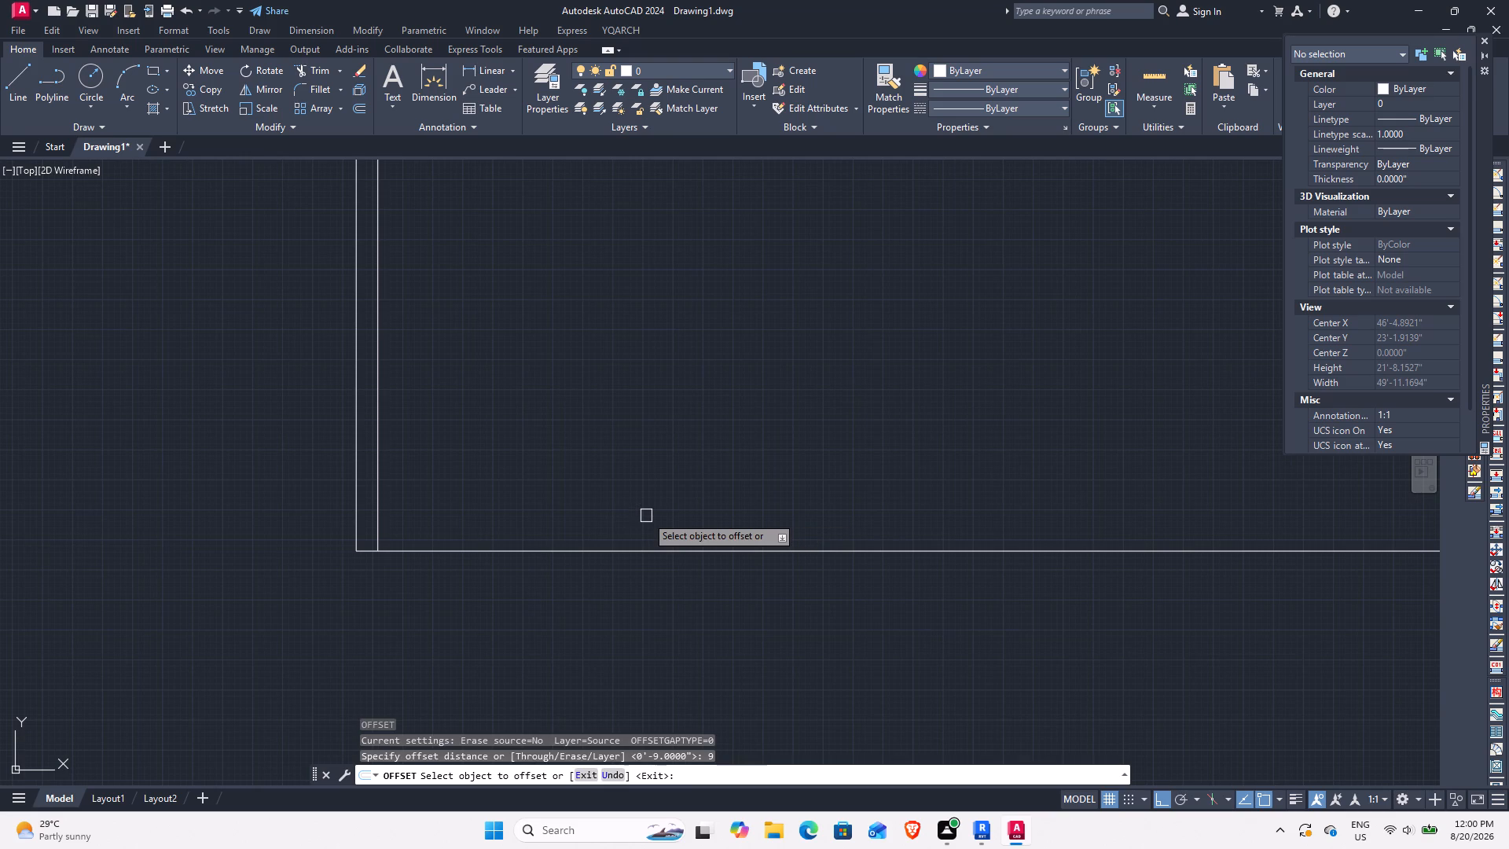
{"action": "left_click", "coordinate": [754, 549]}
{"action": "left_click", "coordinate": [736, 513]}
{"action": "key", "text": "space"}
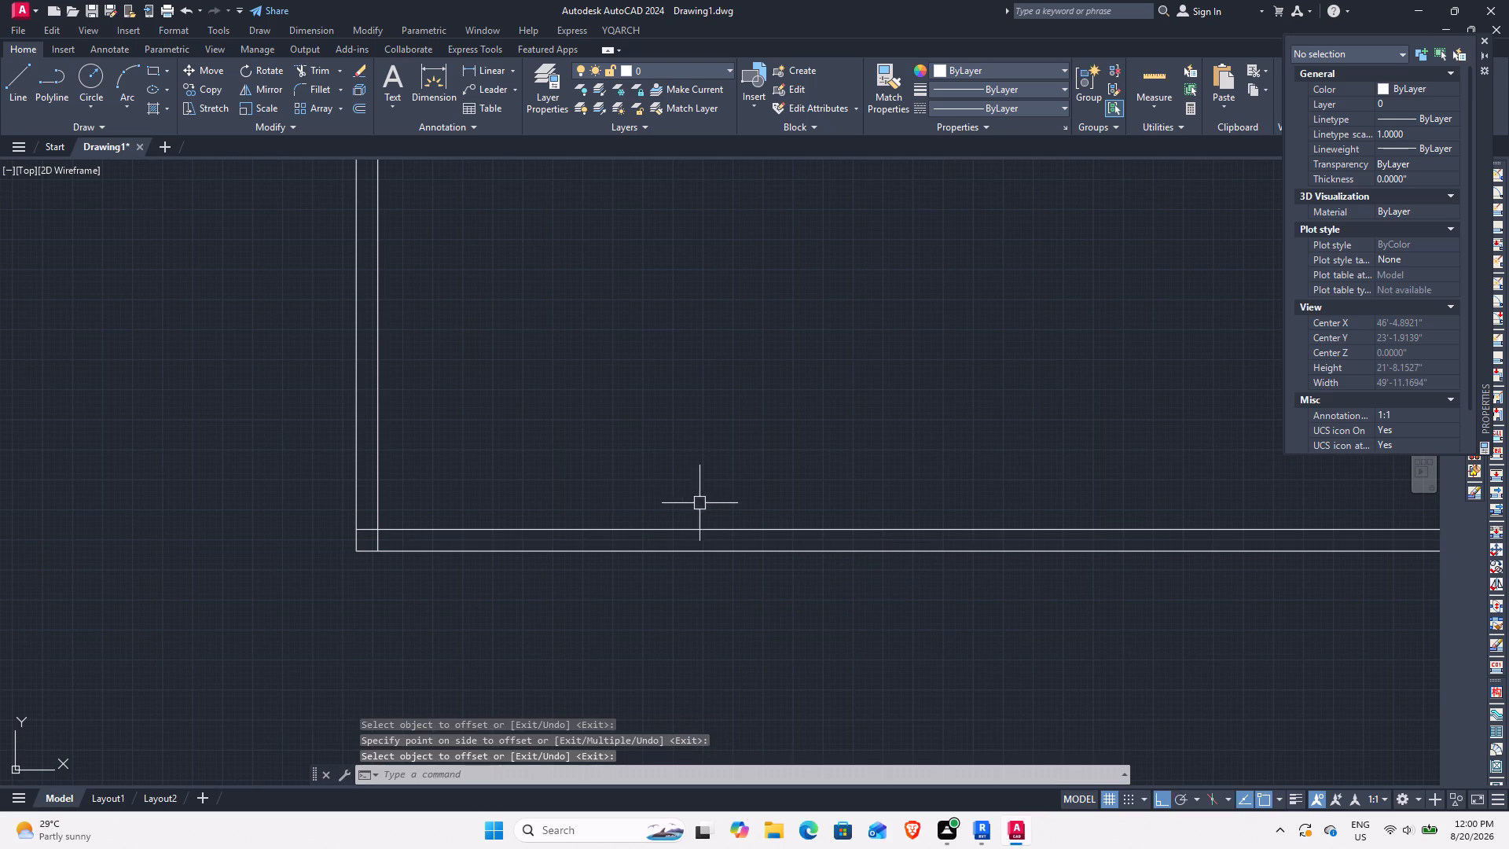
Fillet the bottom wall's inner line with the right wall's inner line into a square bottom-right inner corner.
{"action": "type", "text": "F"}
{"action": "key", "text": "space"}
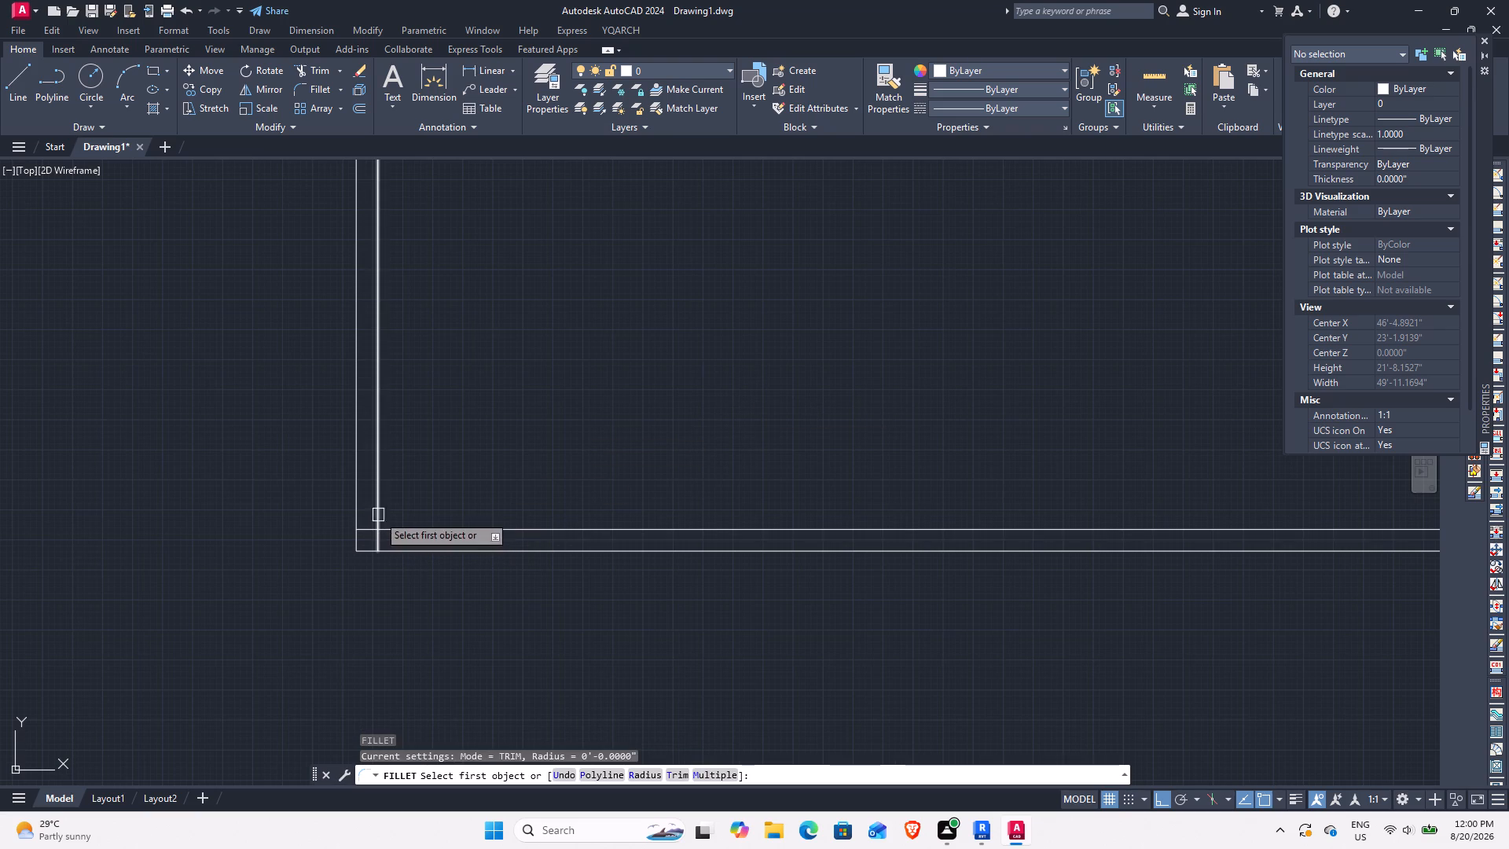
{"action": "scroll", "coordinate": [774, 420], "scroll_direction": "down", "scroll_amount": 2}
{"action": "middle_click_drag", "start_coordinate": [938, 375], "coordinate": [648, 630]}
{"action": "left_click", "coordinate": [784, 719]}
{"action": "middle_click_drag", "start_coordinate": [768, 389], "coordinate": [807, 732]}
{"action": "left_click", "coordinate": [855, 233]}
{"action": "middle_click_drag", "start_coordinate": [819, 187], "coordinate": [799, 347]}
Fillet the top wall's inner line with the right wall's inner line into a square top-right inner corner.
{"action": "key", "text": "space"}
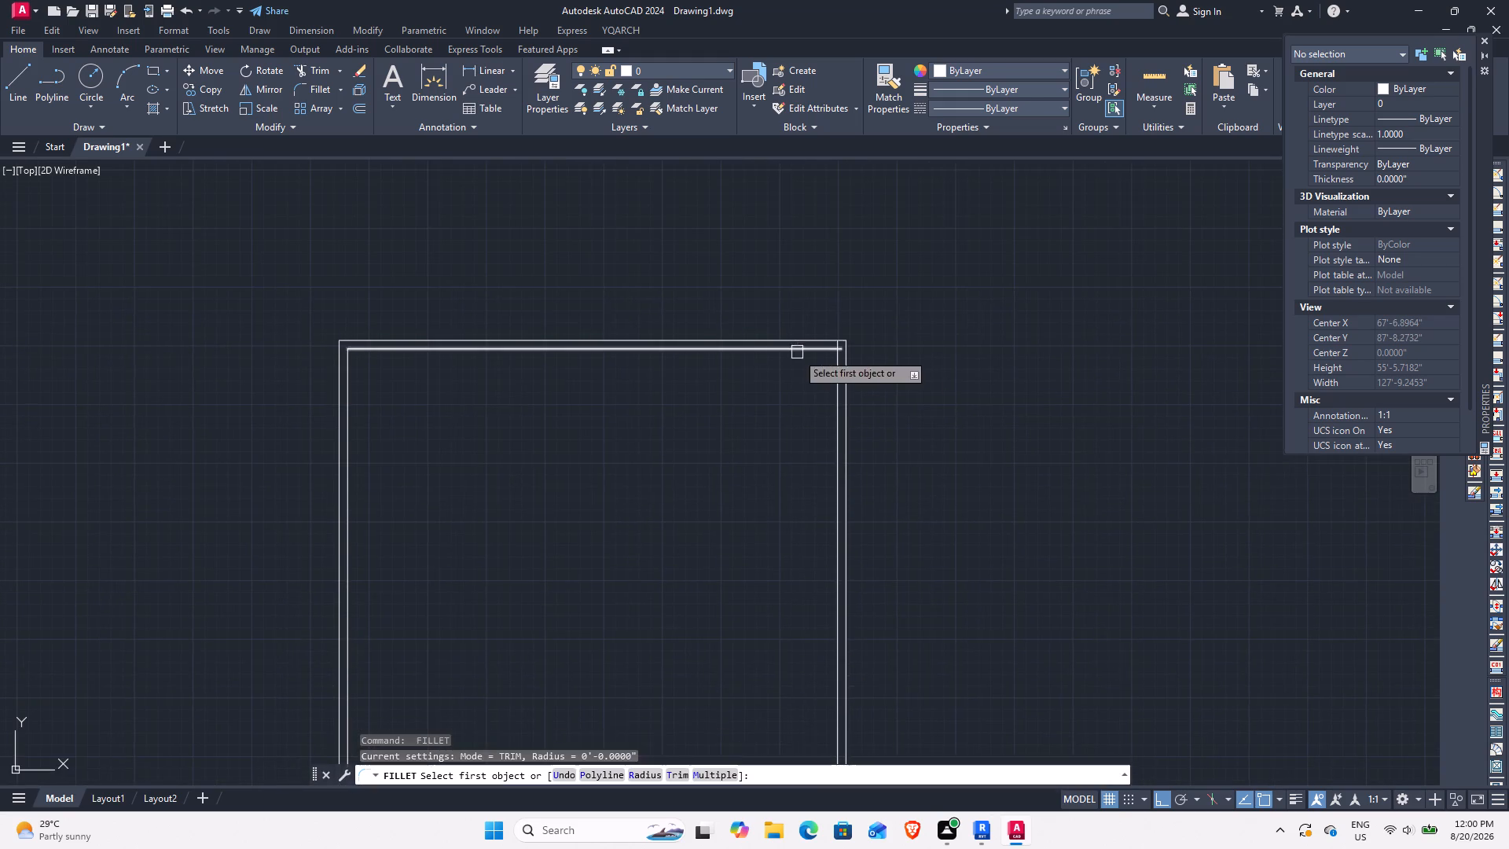
{"action": "scroll", "coordinate": [820, 359], "scroll_direction": "up", "scroll_amount": 4}
{"action": "left_click", "coordinate": [899, 298]}
{"action": "left_click", "coordinate": [960, 341]}
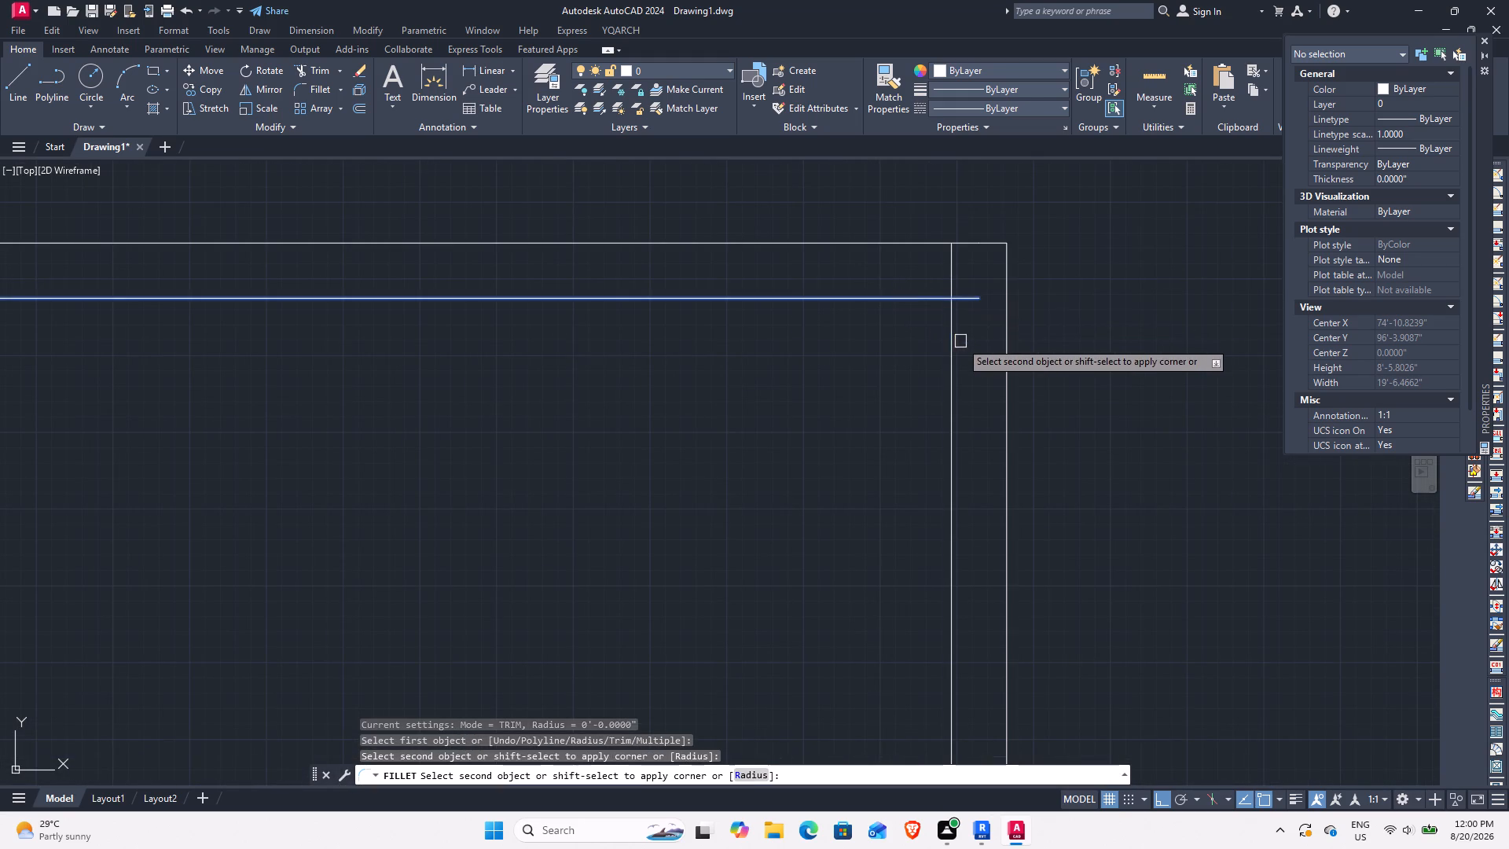
{"action": "left_click", "coordinate": [952, 344]}
Examine the rectangular outer wall outline as a whole and around the top wall.
{"action": "scroll", "coordinate": [784, 390], "scroll_direction": "down", "scroll_amount": 3}
{"action": "middle_click_drag", "start_coordinate": [721, 487], "coordinate": [916, 440]}
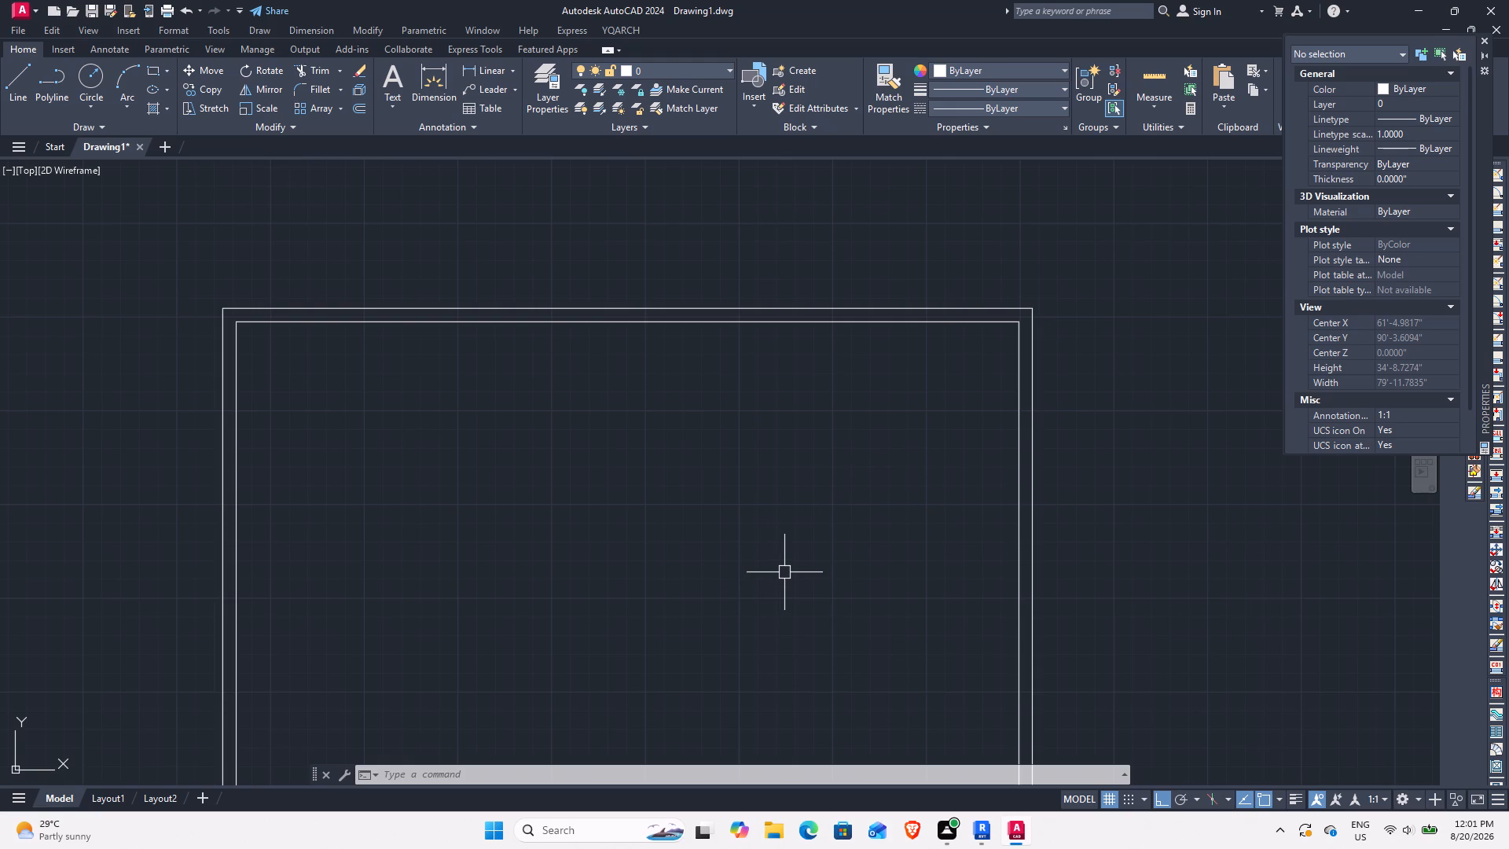
{"action": "scroll", "coordinate": [861, 493], "scroll_direction": "down", "scroll_amount": 3}
{"action": "middle_click_drag", "start_coordinate": [821, 579], "coordinate": [861, 386]}
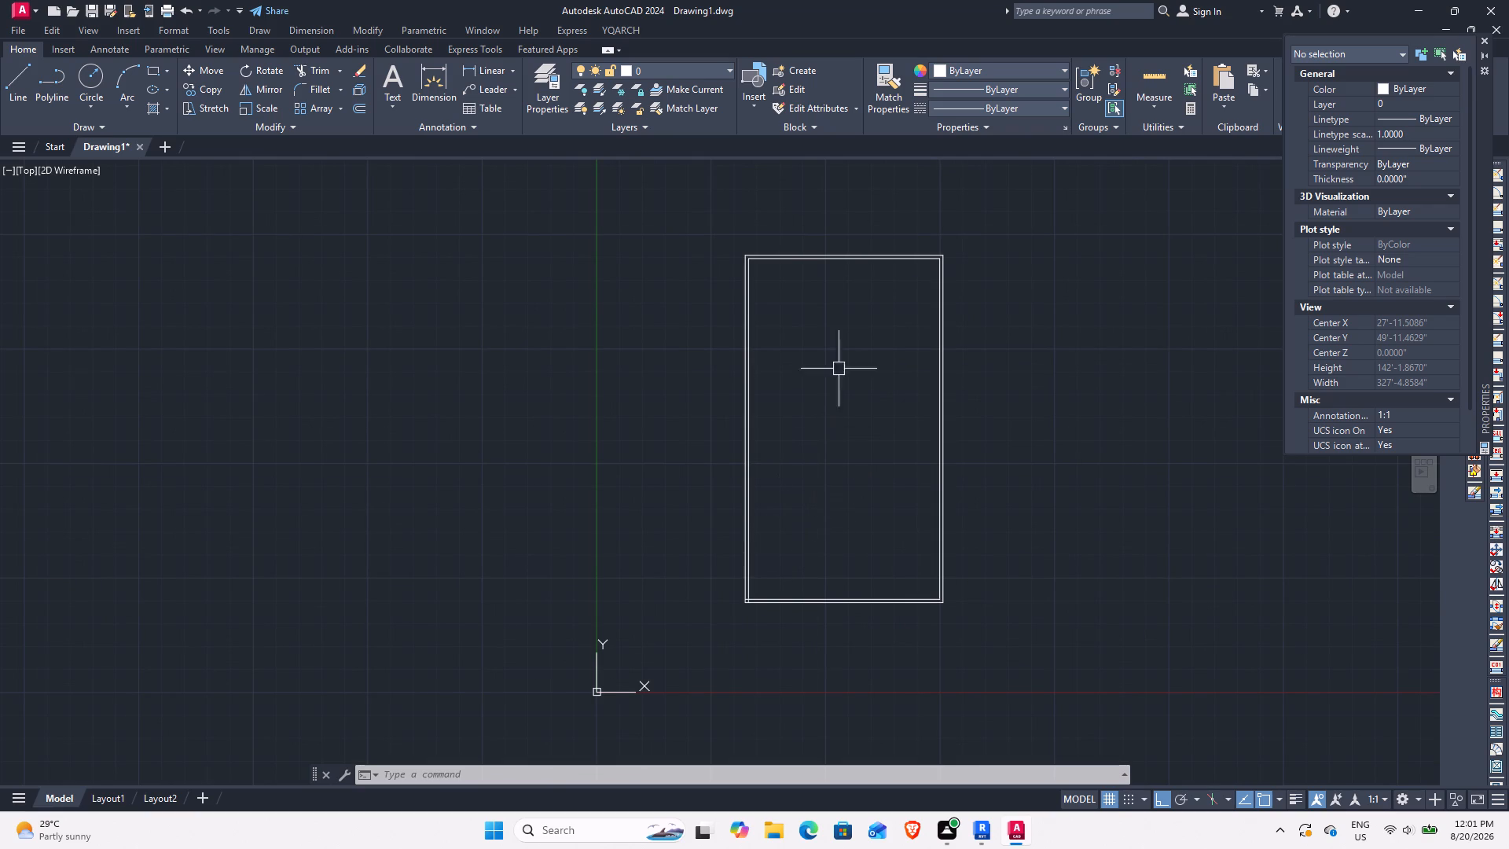
{"action": "middle_click_drag", "start_coordinate": [850, 259], "coordinate": [835, 364]}
{"action": "scroll", "coordinate": [831, 384], "scroll_direction": "up", "scroll_amount": 4}
{"action": "middle_click_drag", "start_coordinate": [849, 377], "coordinate": [754, 406]}
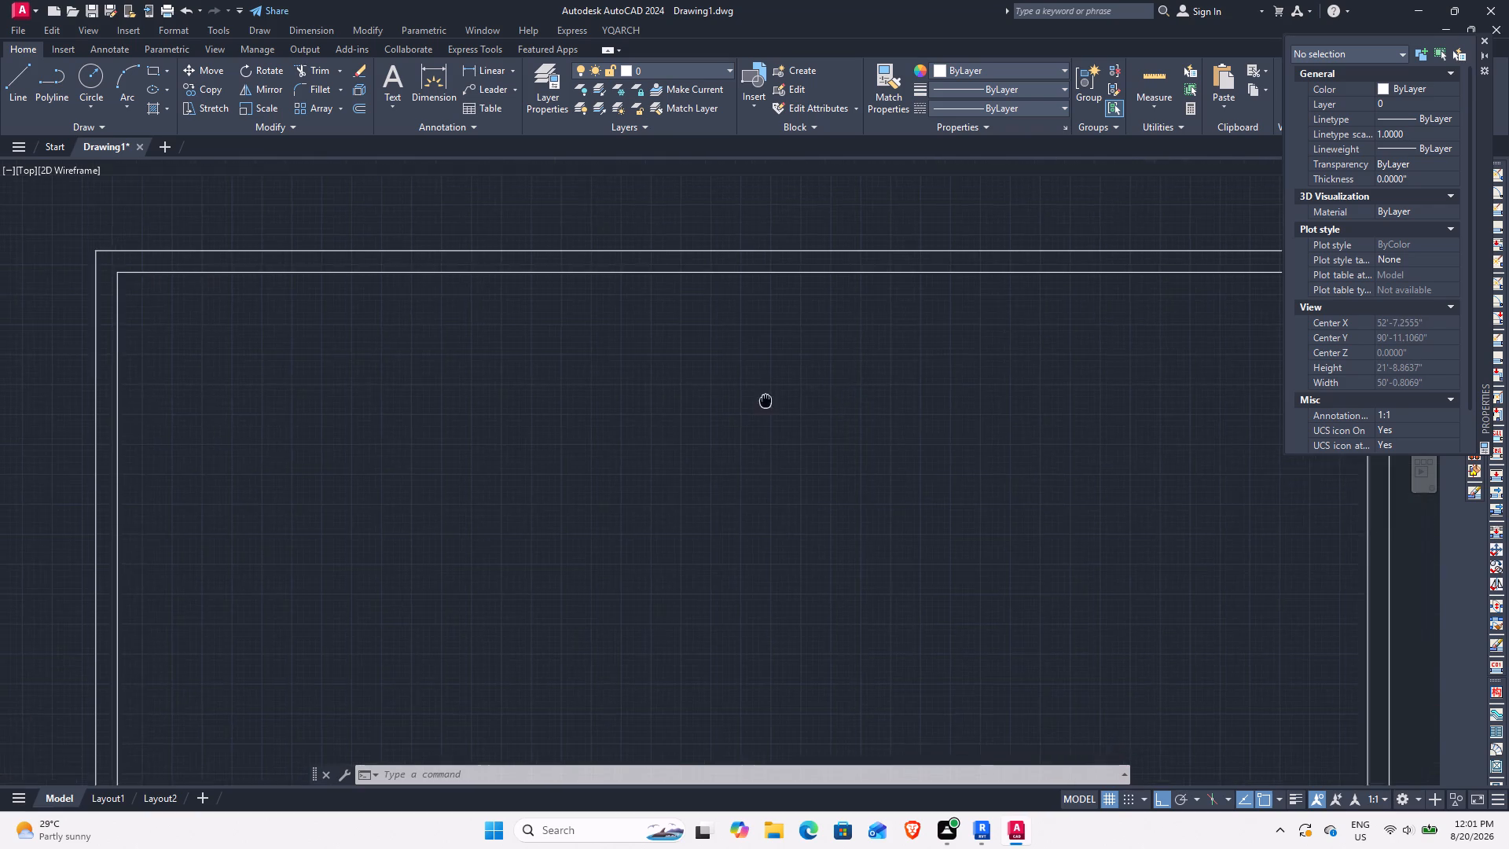
{"action": "middle_click_drag", "start_coordinate": [754, 406], "coordinate": [630, 480]}
{"action": "scroll", "coordinate": [630, 480], "scroll_direction": "down", "scroll_amount": 1}
{"action": "middle_click_drag", "start_coordinate": [694, 478], "coordinate": [741, 491]}
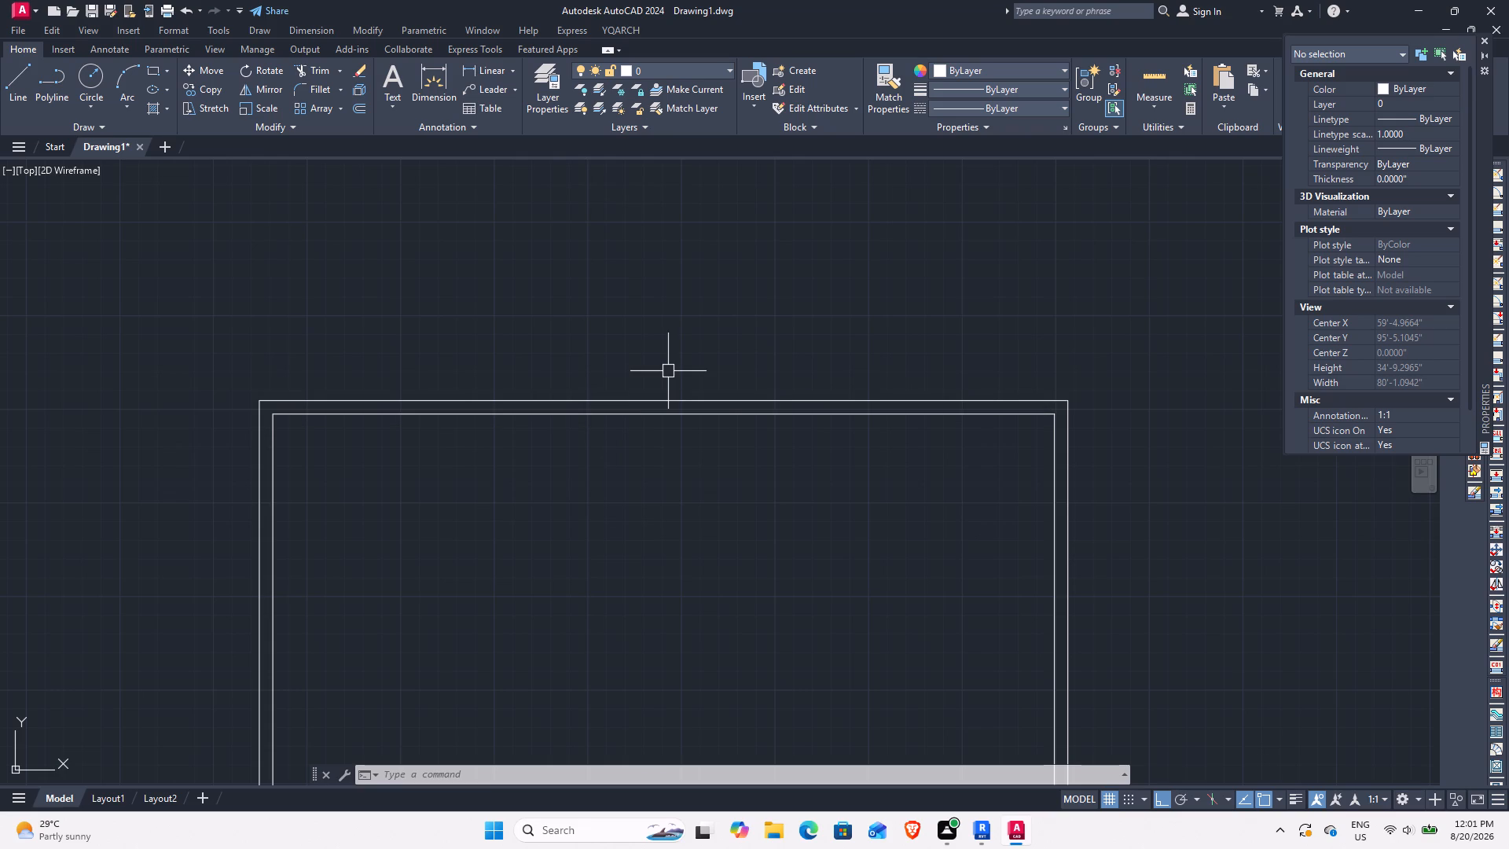
Offset the top wall's inner line downward by 10'2.5" into the house interior.
{"action": "type", "text": "O"}
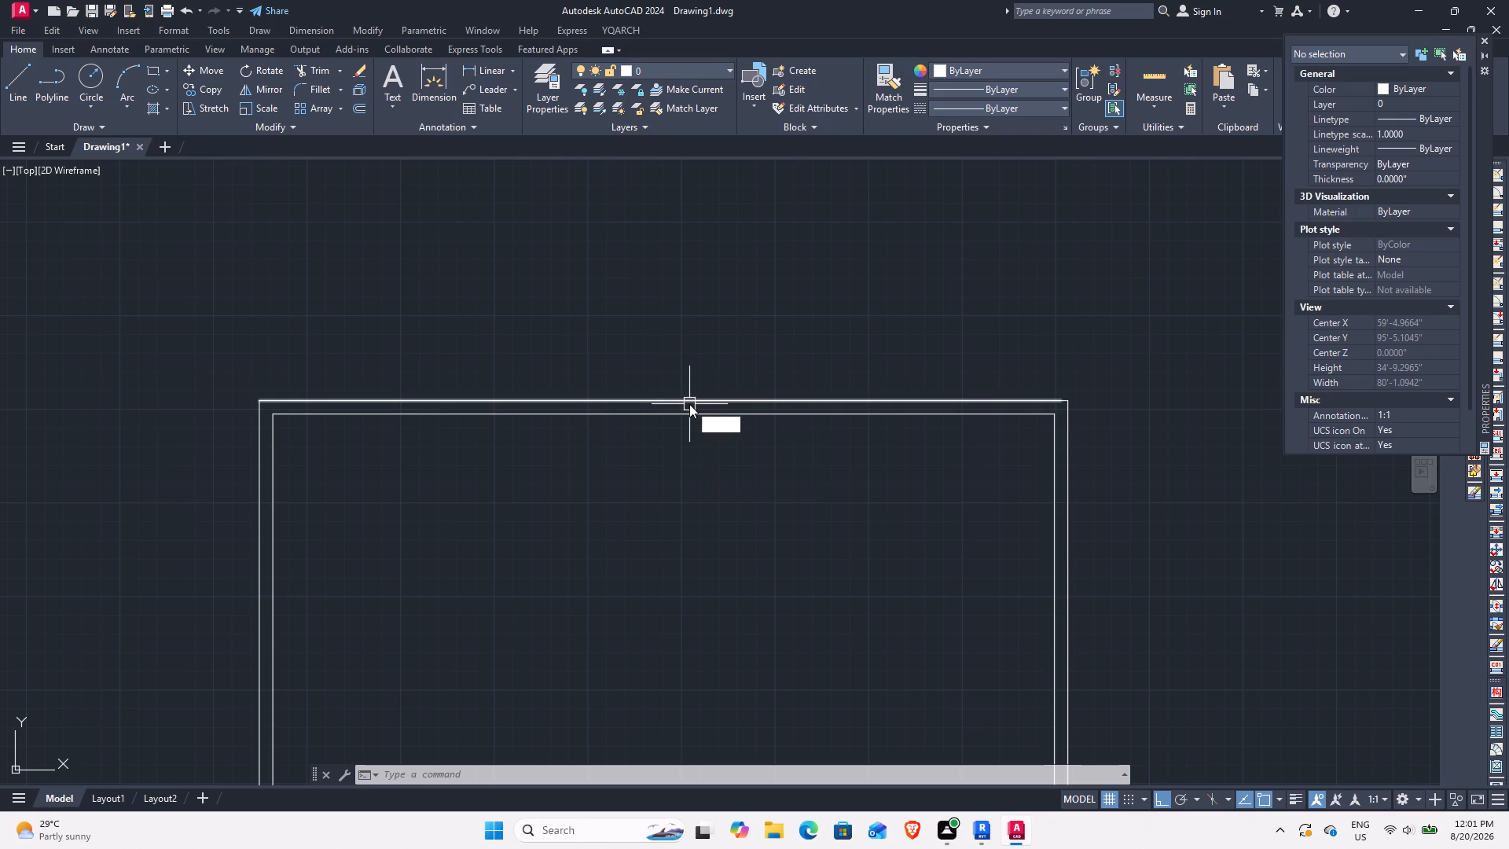
{"action": "key", "text": "space"}
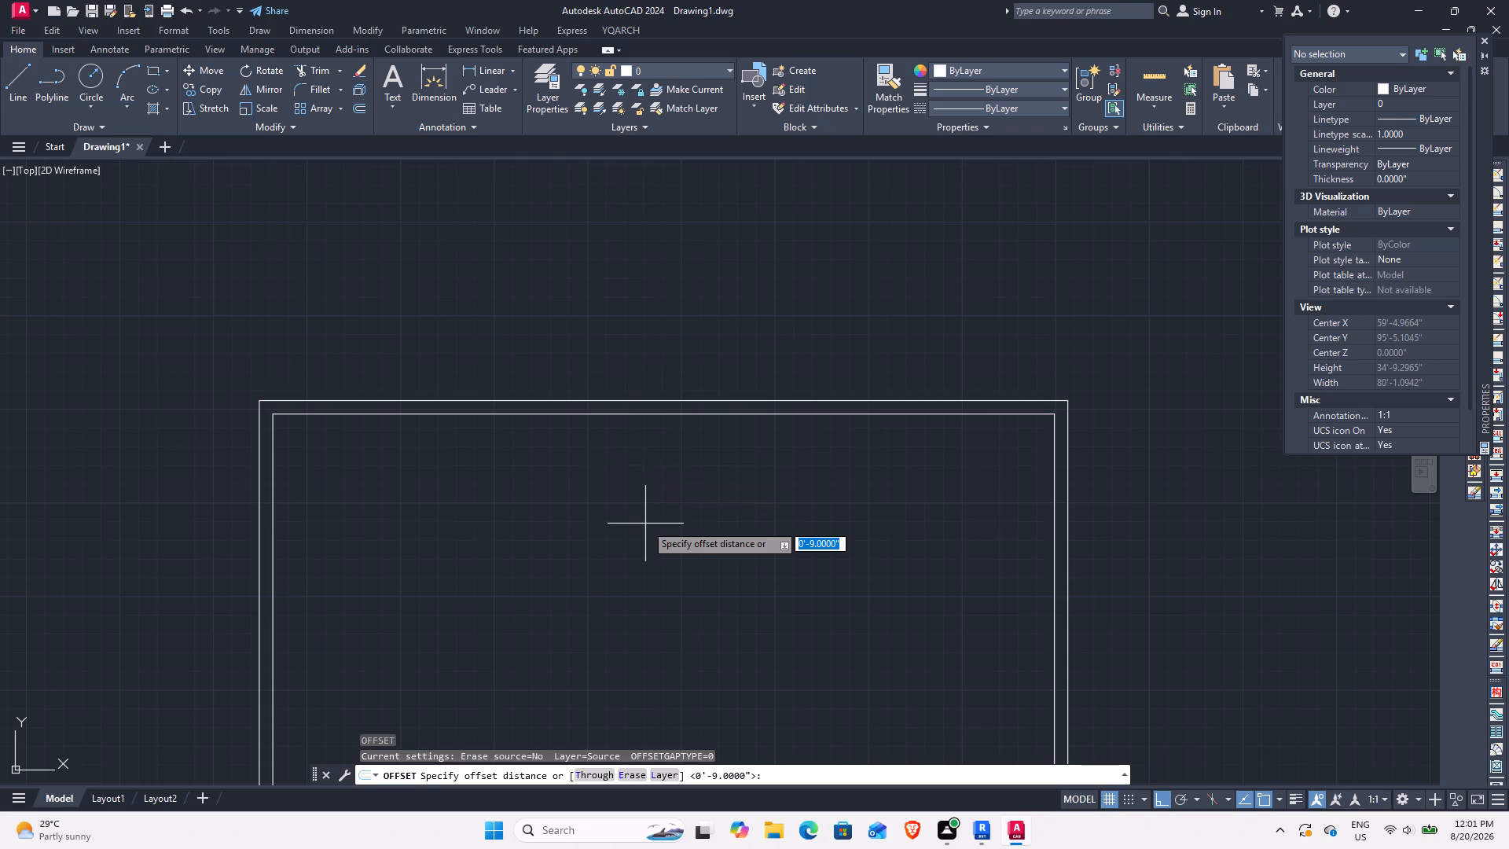
{"action": "type", "text": "10"}
{"action": "type", "text": "'2.5\""}
{"action": "key", "text": "Return"}
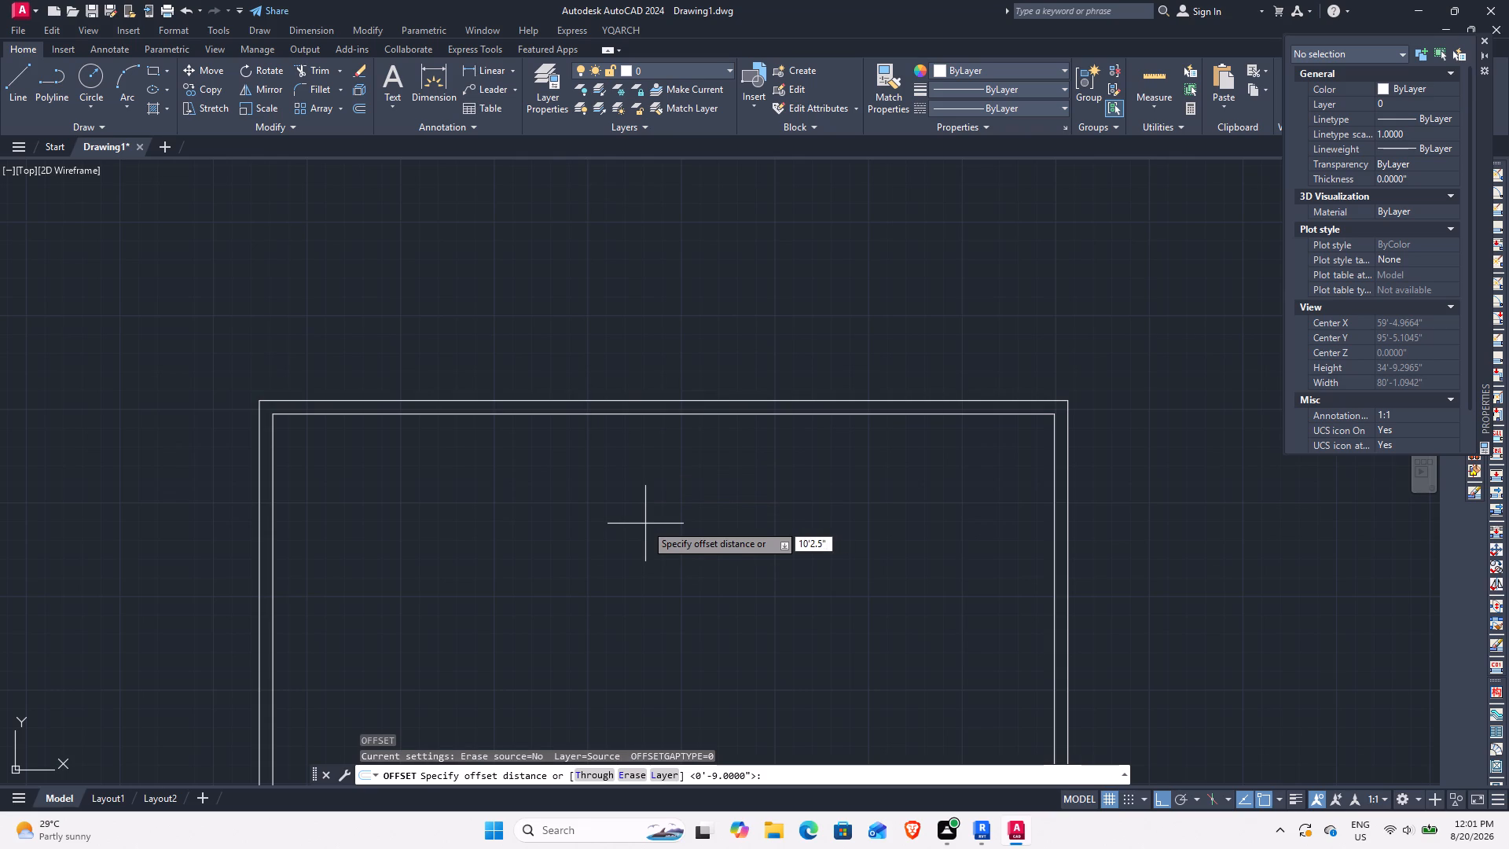
{"action": "left_click", "coordinate": [674, 413]}
{"action": "middle_click_drag", "start_coordinate": [674, 588], "coordinate": [816, 475]}
{"action": "left_click", "coordinate": [796, 495]}
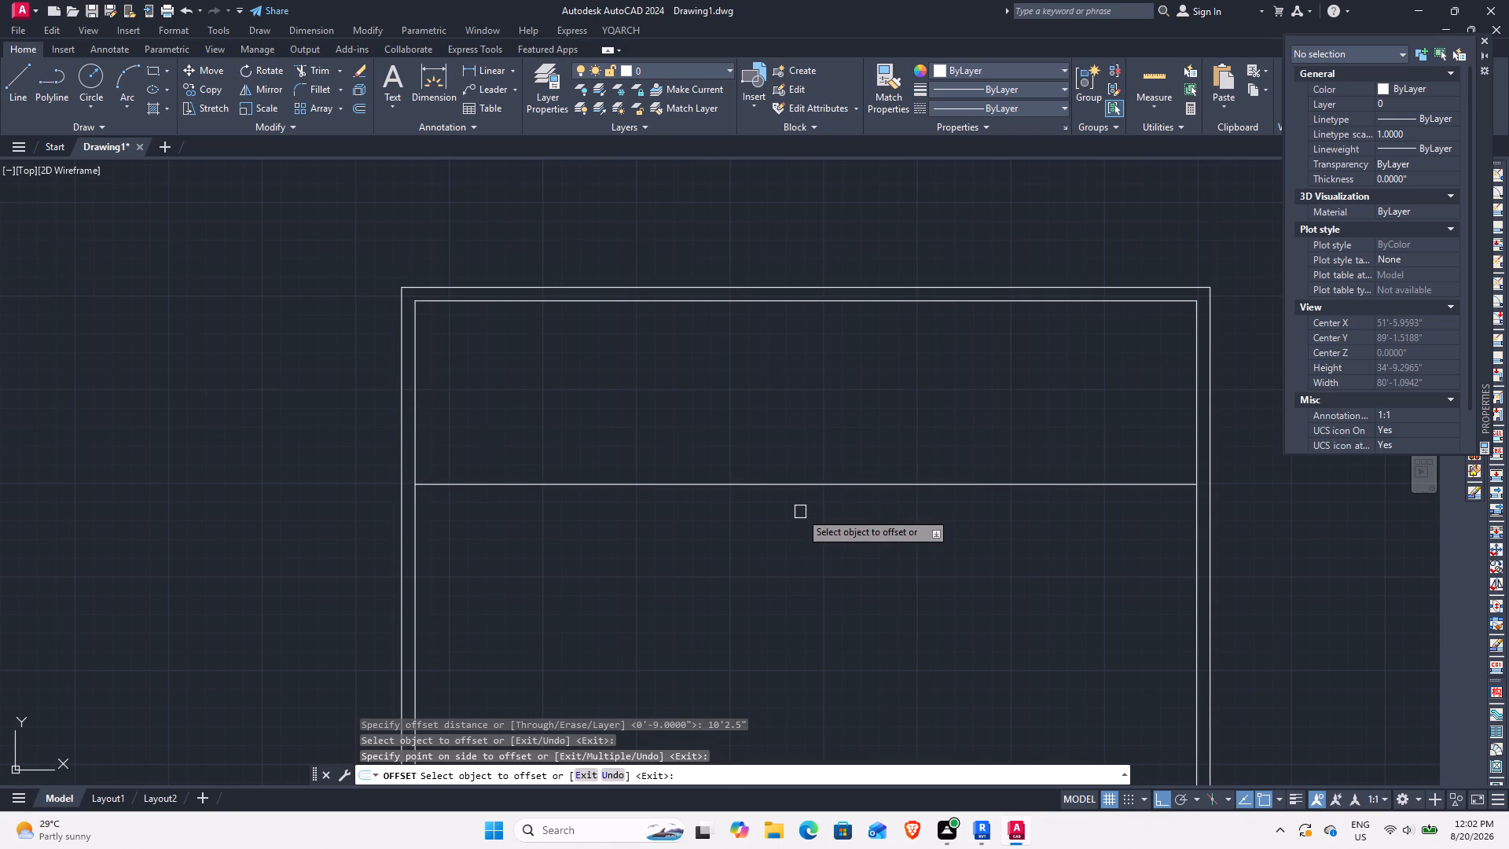
{"action": "key", "text": "space"}
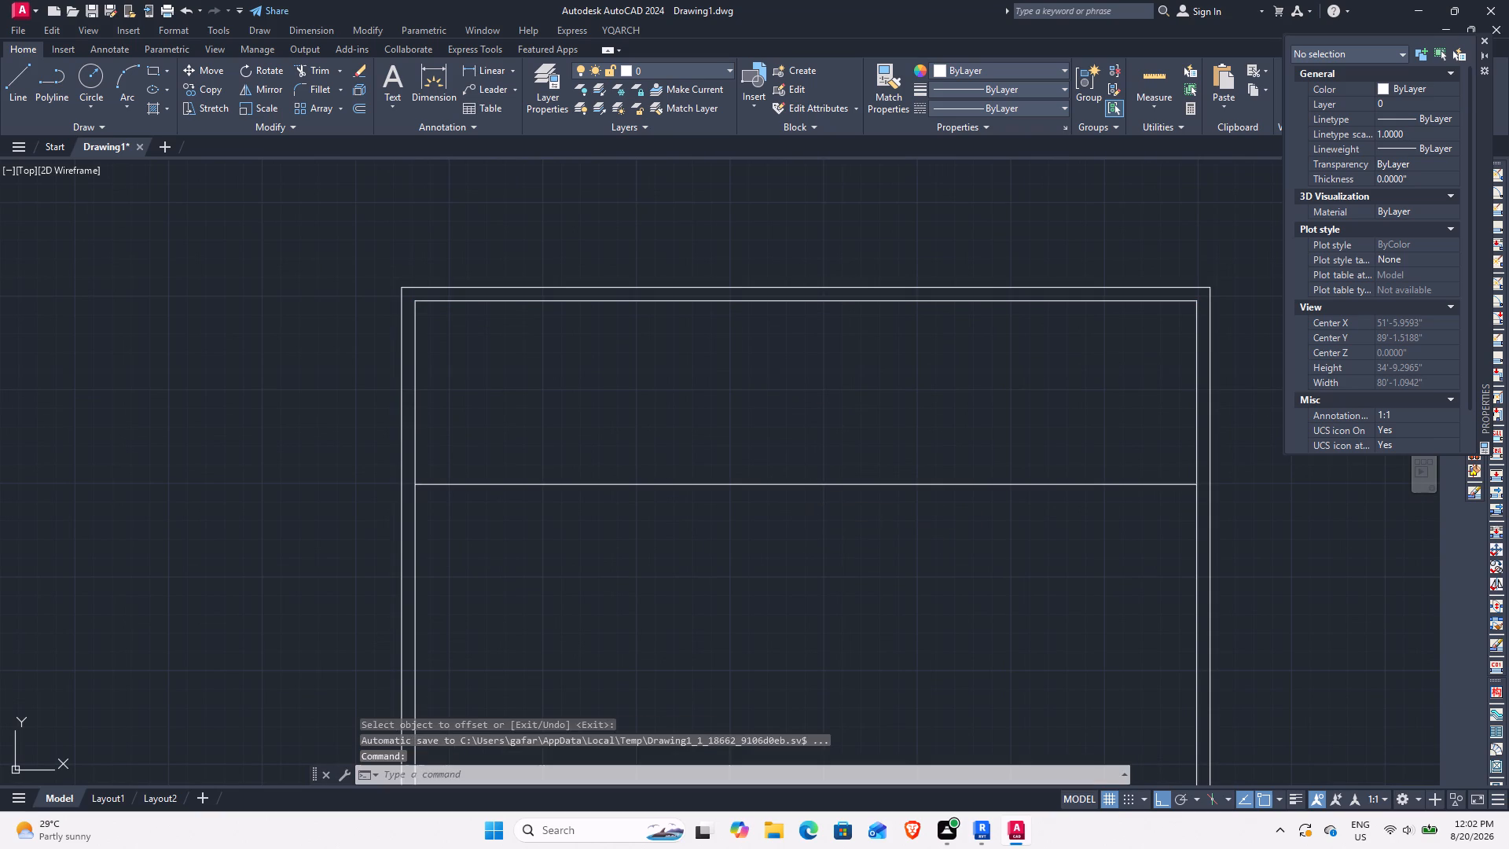
Start another Offset for the interior wall lines.
{"action": "key", "text": "space"}
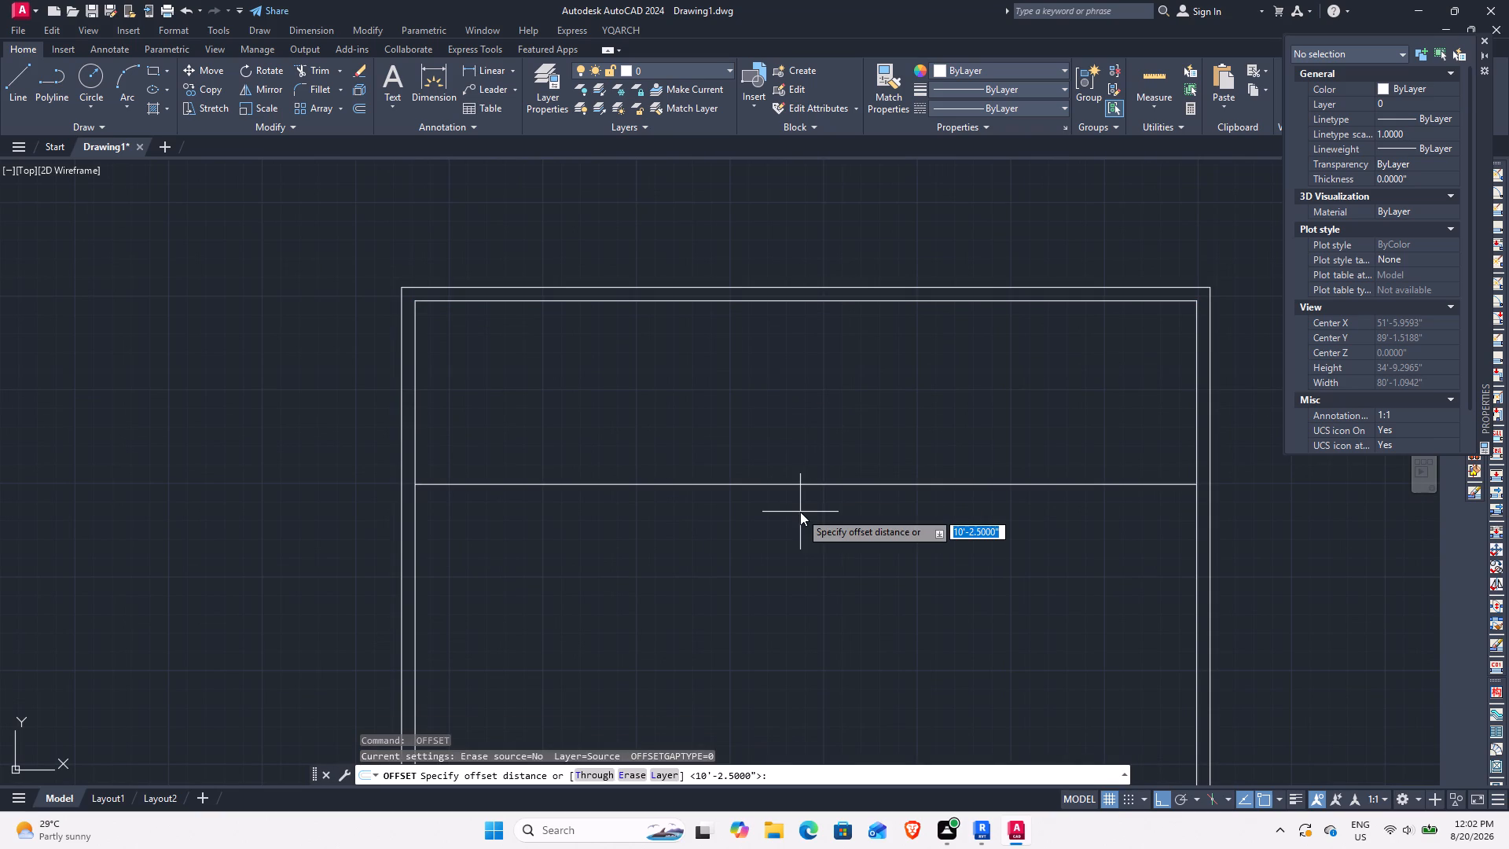
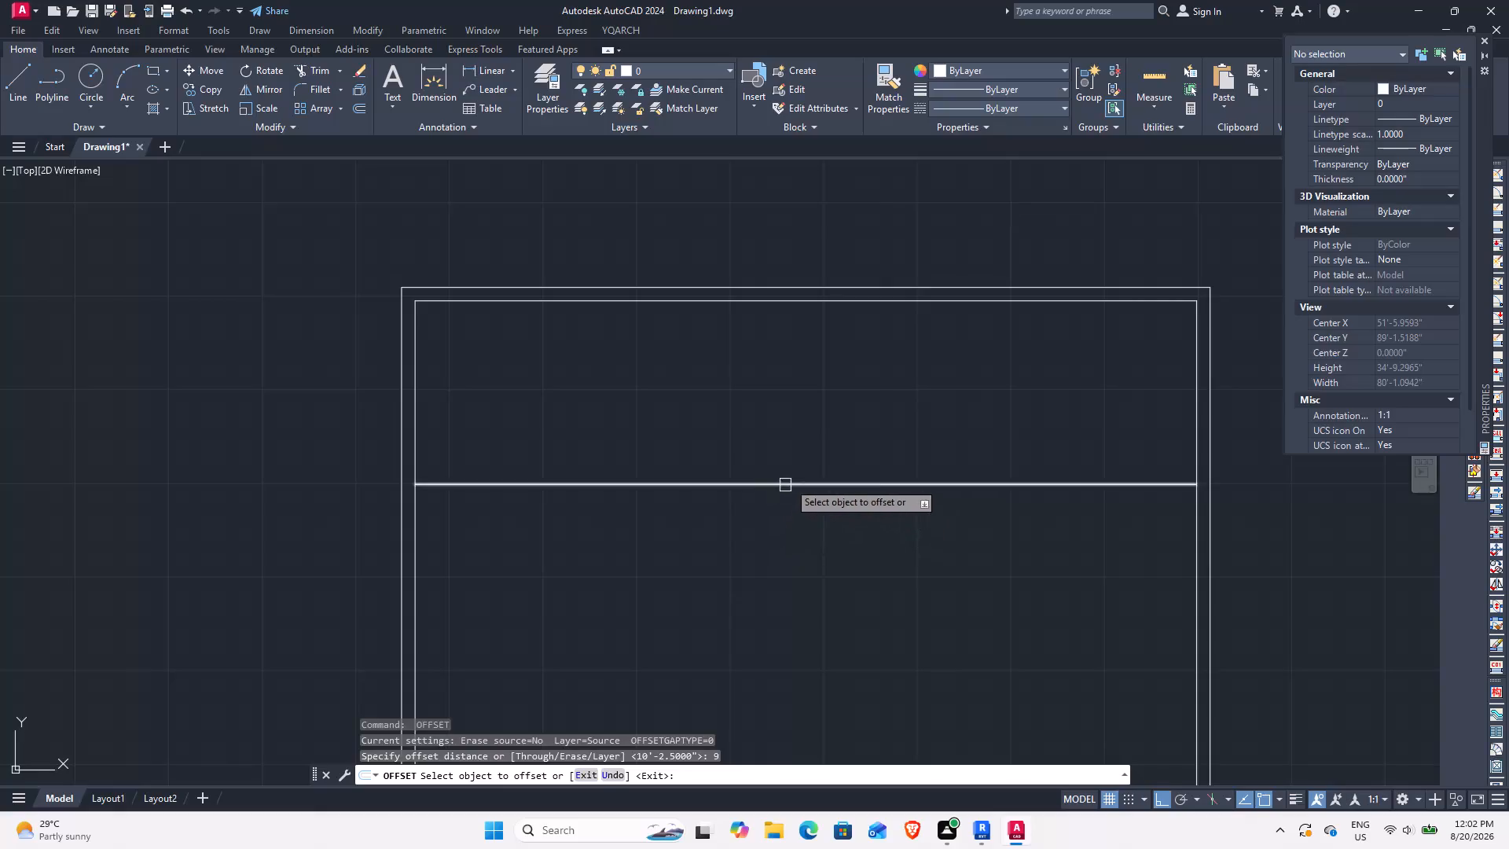
Offset the horizontal interior line 9" downward to form the first horizontal interior wall.
{"action": "left_click", "coordinate": [788, 482]}
{"action": "left_click", "coordinate": [786, 572]}
{"action": "middle_click_drag", "start_coordinate": [784, 572], "coordinate": [773, 507]}
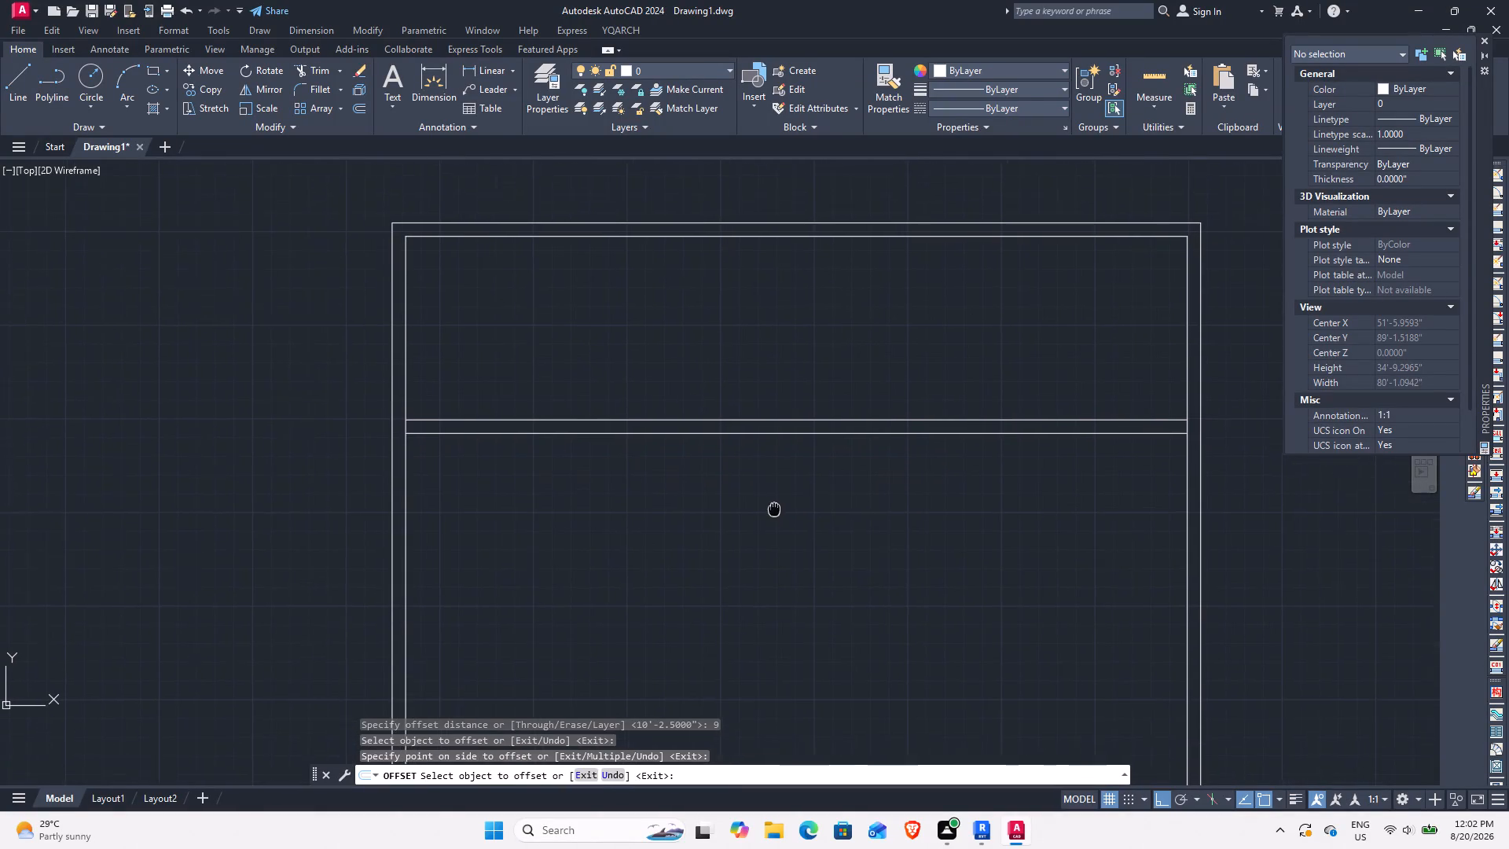
{"action": "middle_click_drag", "start_coordinate": [773, 507], "coordinate": [771, 500]}
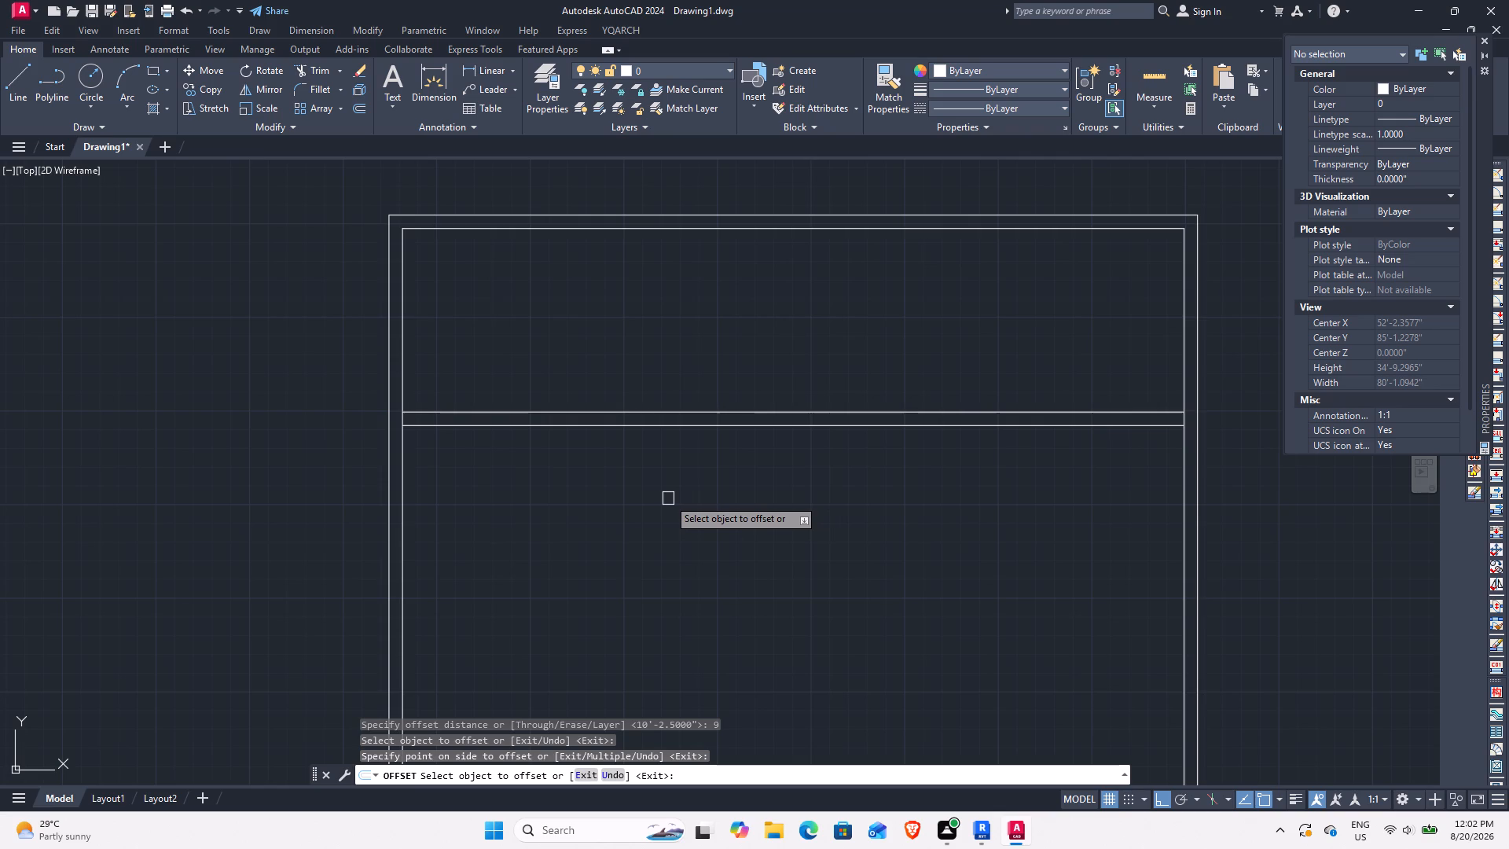
{"action": "key", "text": "space"}
Offset the lower line of the first horizontal interior wall downward by 13'.
{"action": "key", "text": "space"}
{"action": "type", "text": "13"}
{"action": "key", "text": "apostrophe"}
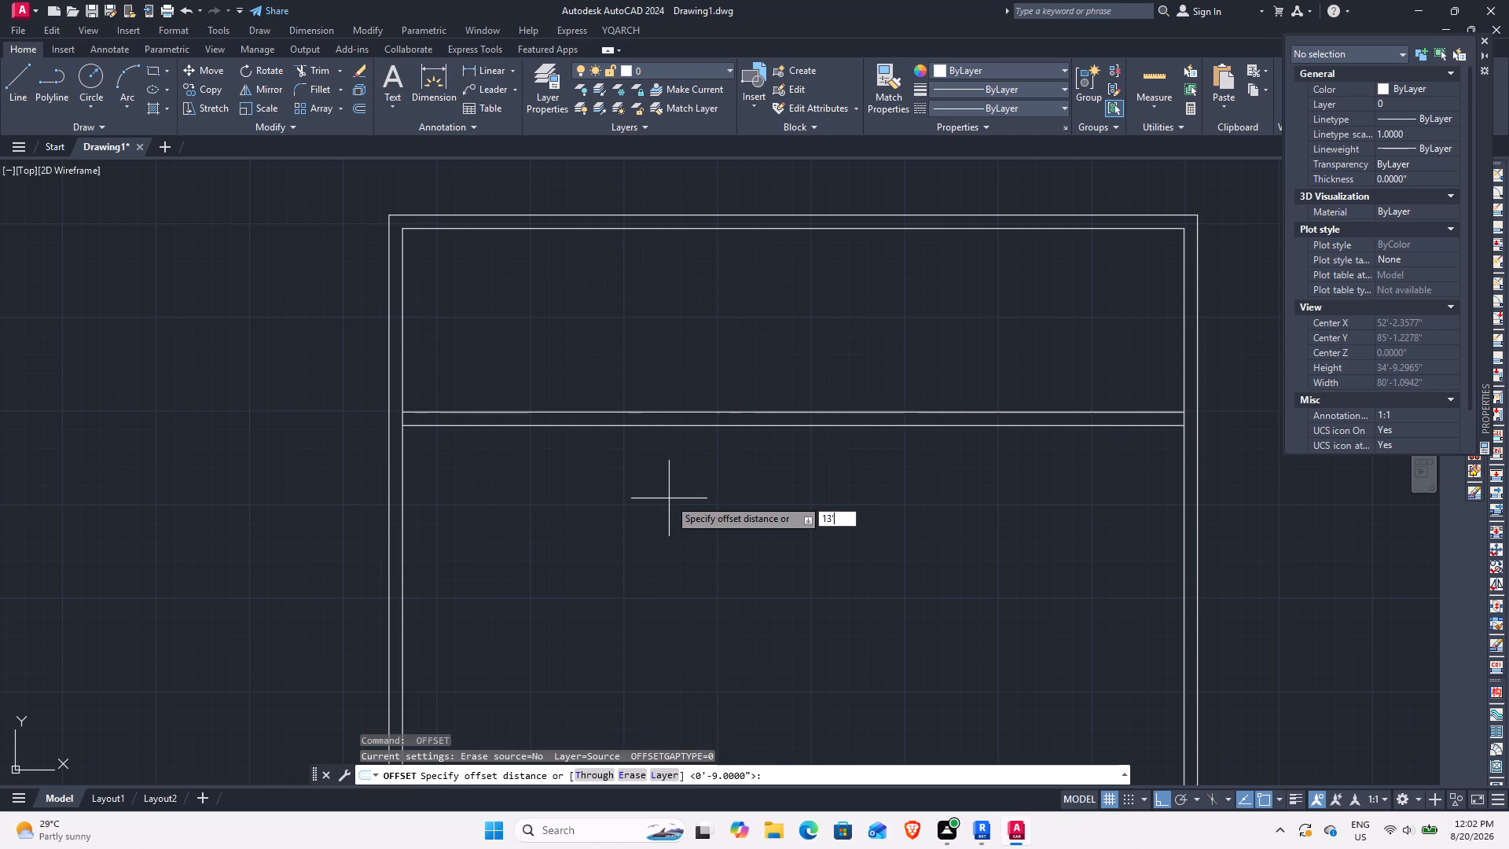
{"action": "key", "text": "Return"}
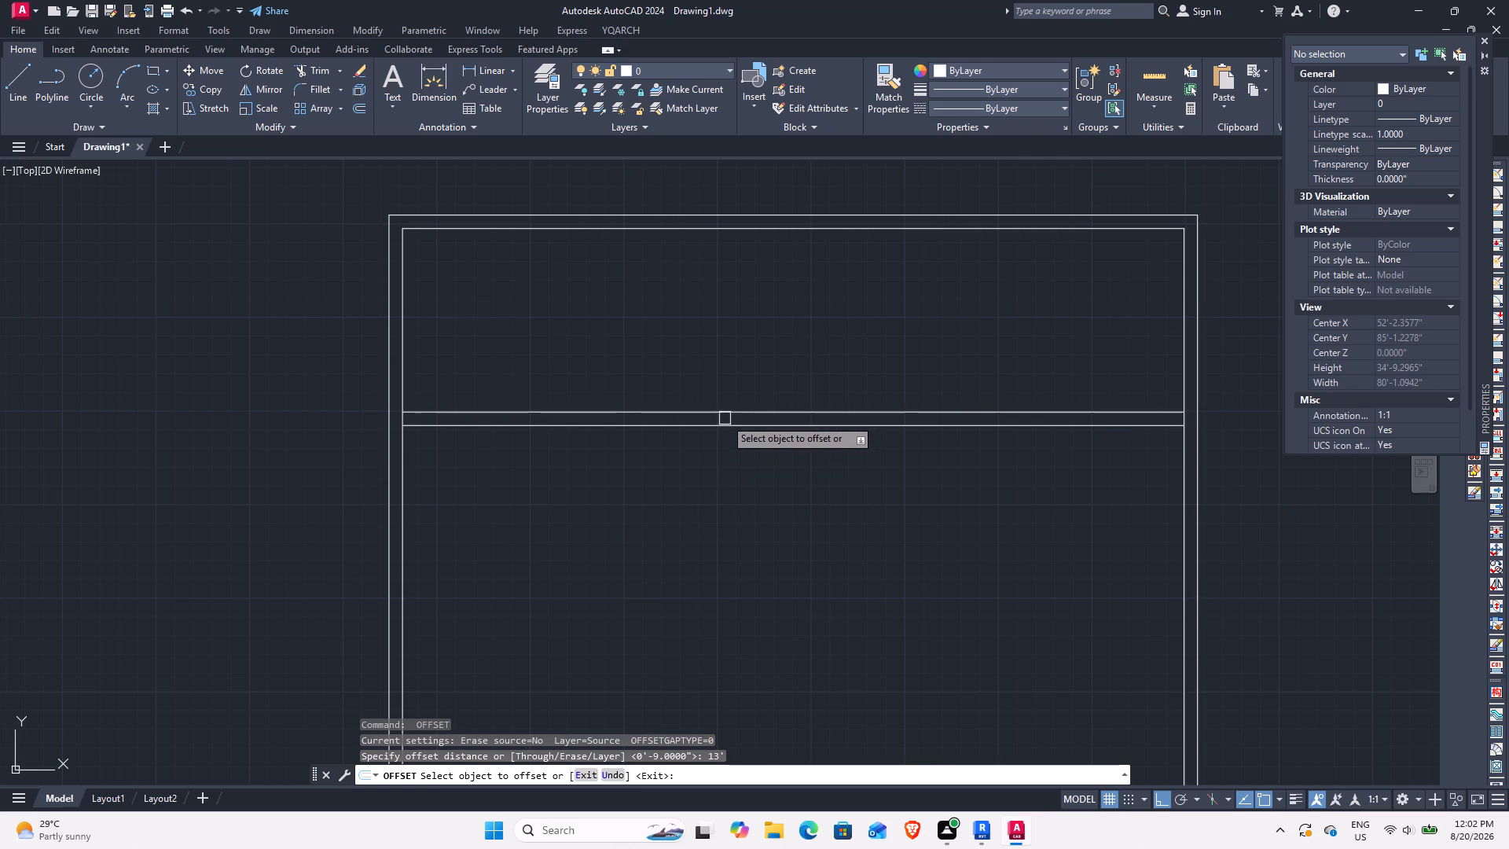
{"action": "left_click", "coordinate": [734, 421]}
{"action": "left_click", "coordinate": [771, 555]}
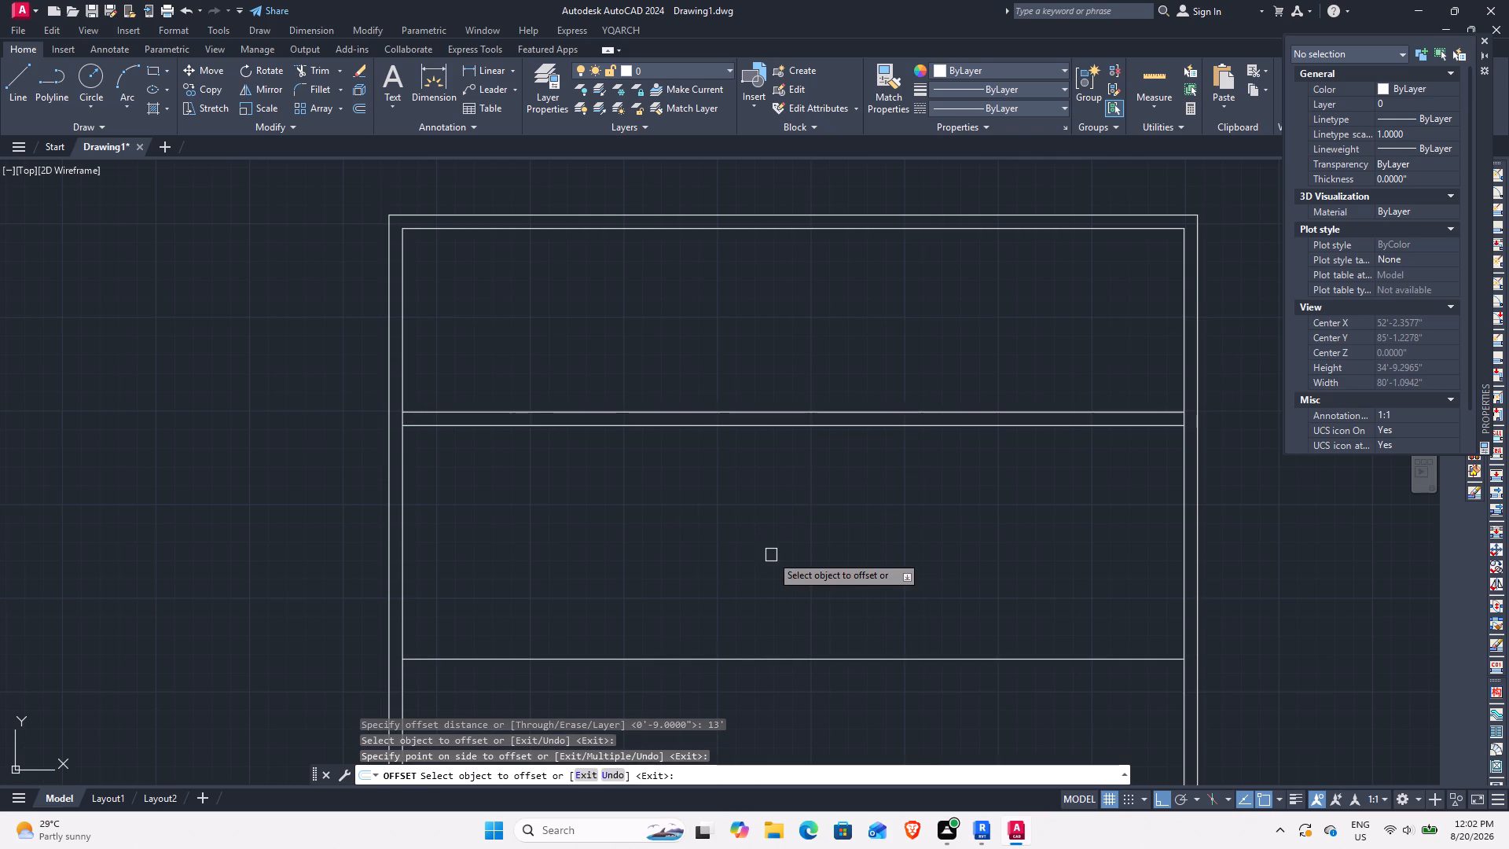
{"action": "middle_click_drag", "start_coordinate": [773, 555], "coordinate": [794, 514]}
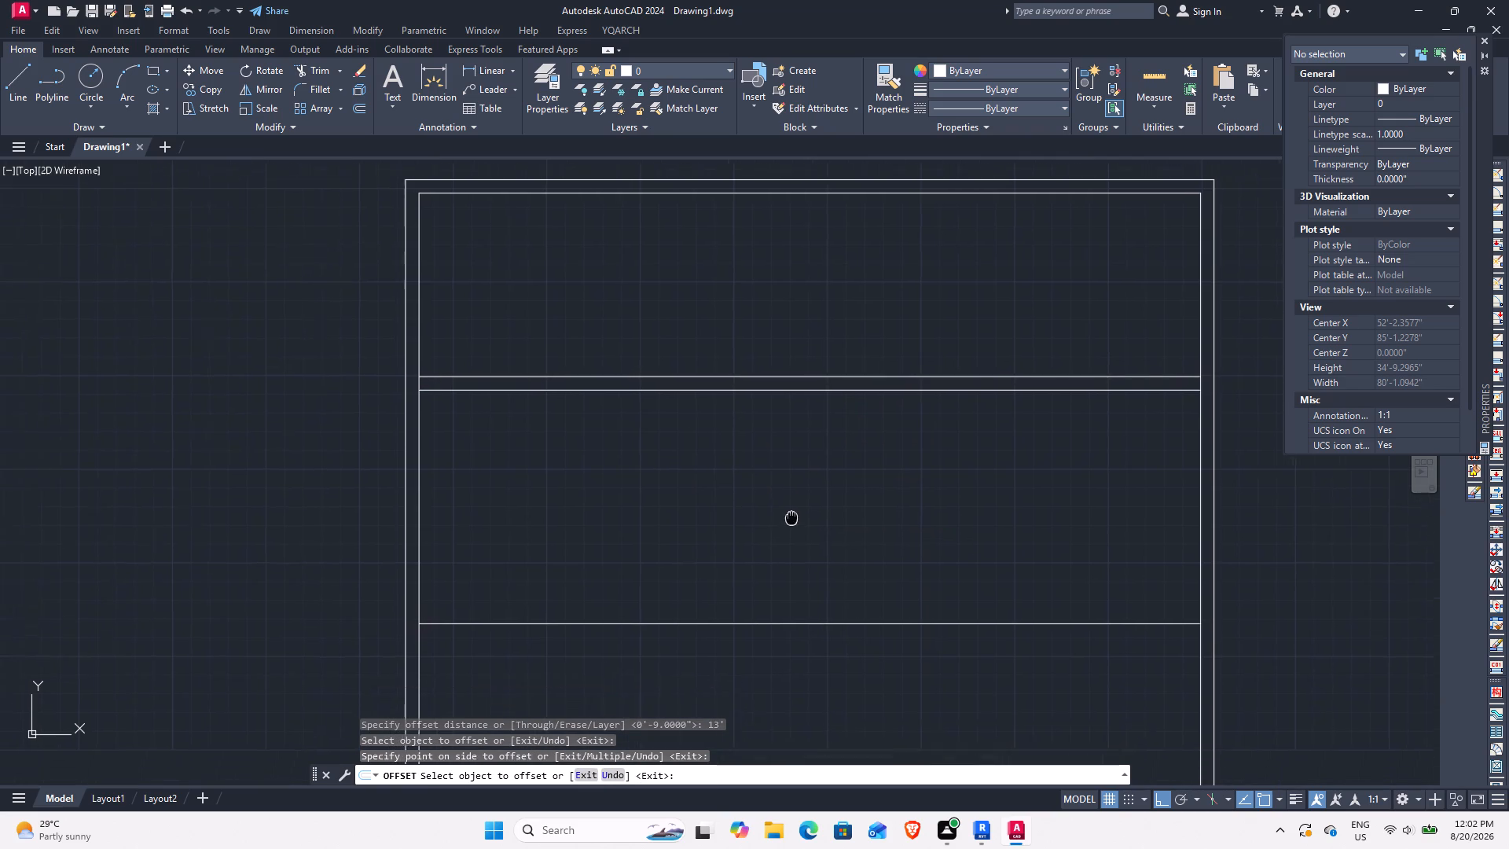
{"action": "middle_click_drag", "start_coordinate": [794, 514], "coordinate": [814, 477]}
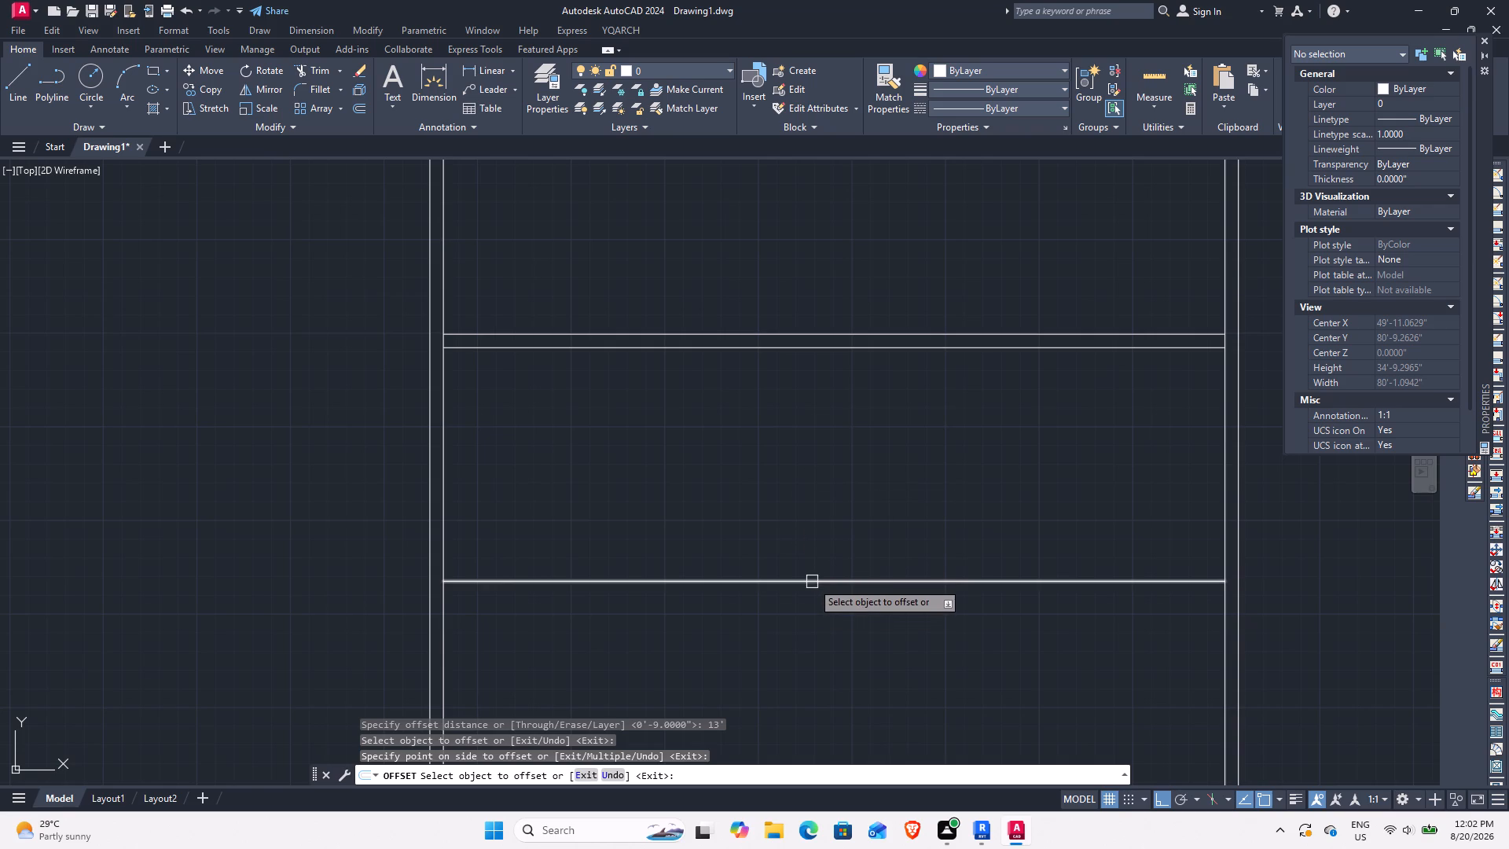
{"action": "key", "text": "space"}
Offset the lowest horizontal interior line 9" downward to form the second horizontal interior wall.
{"action": "key", "text": "space"}
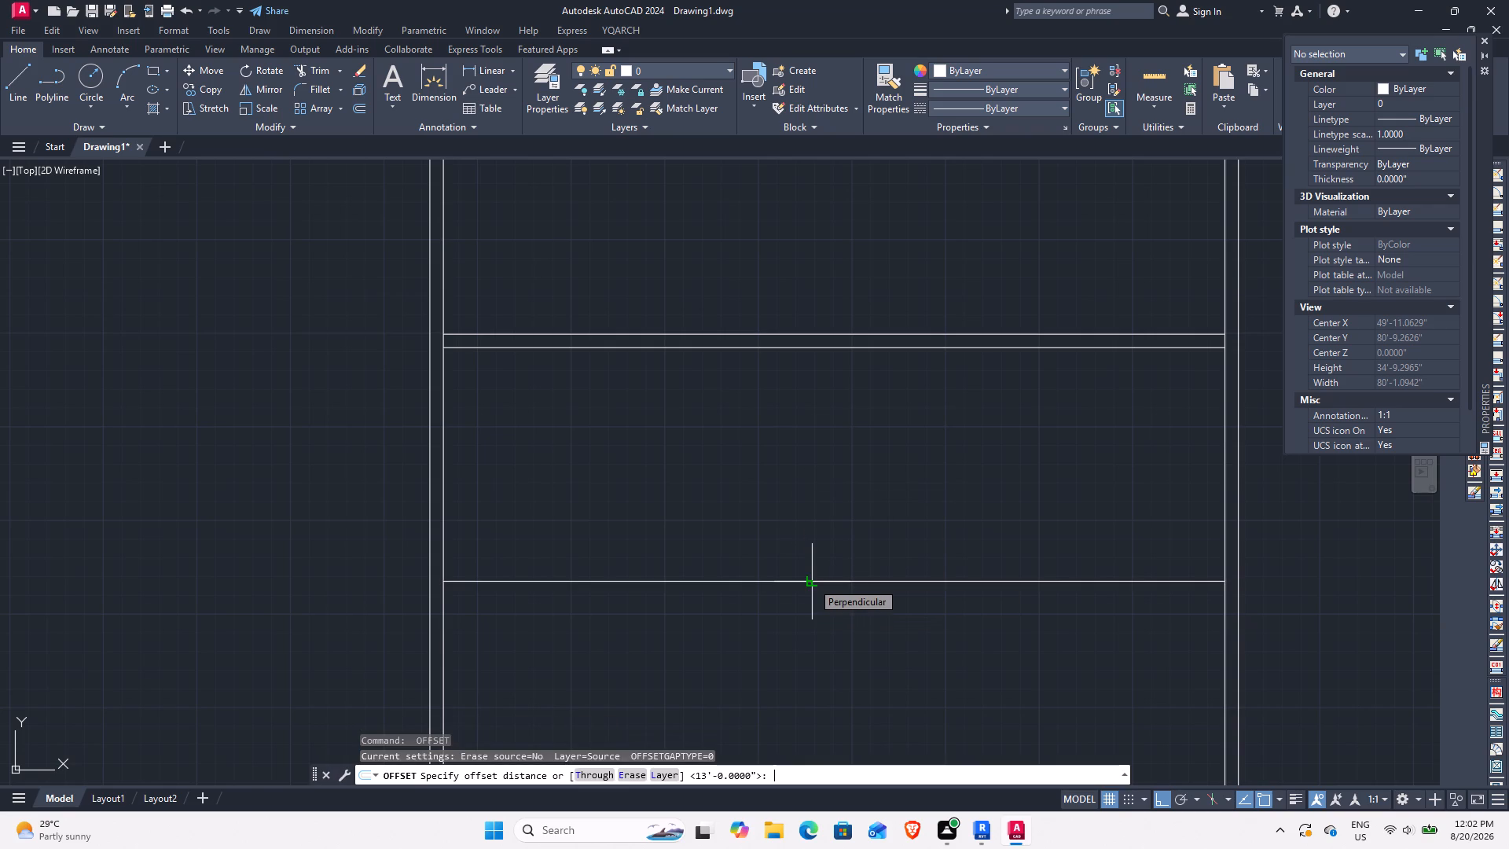
{"action": "key", "text": "9"}
{"action": "key", "text": "Return"}
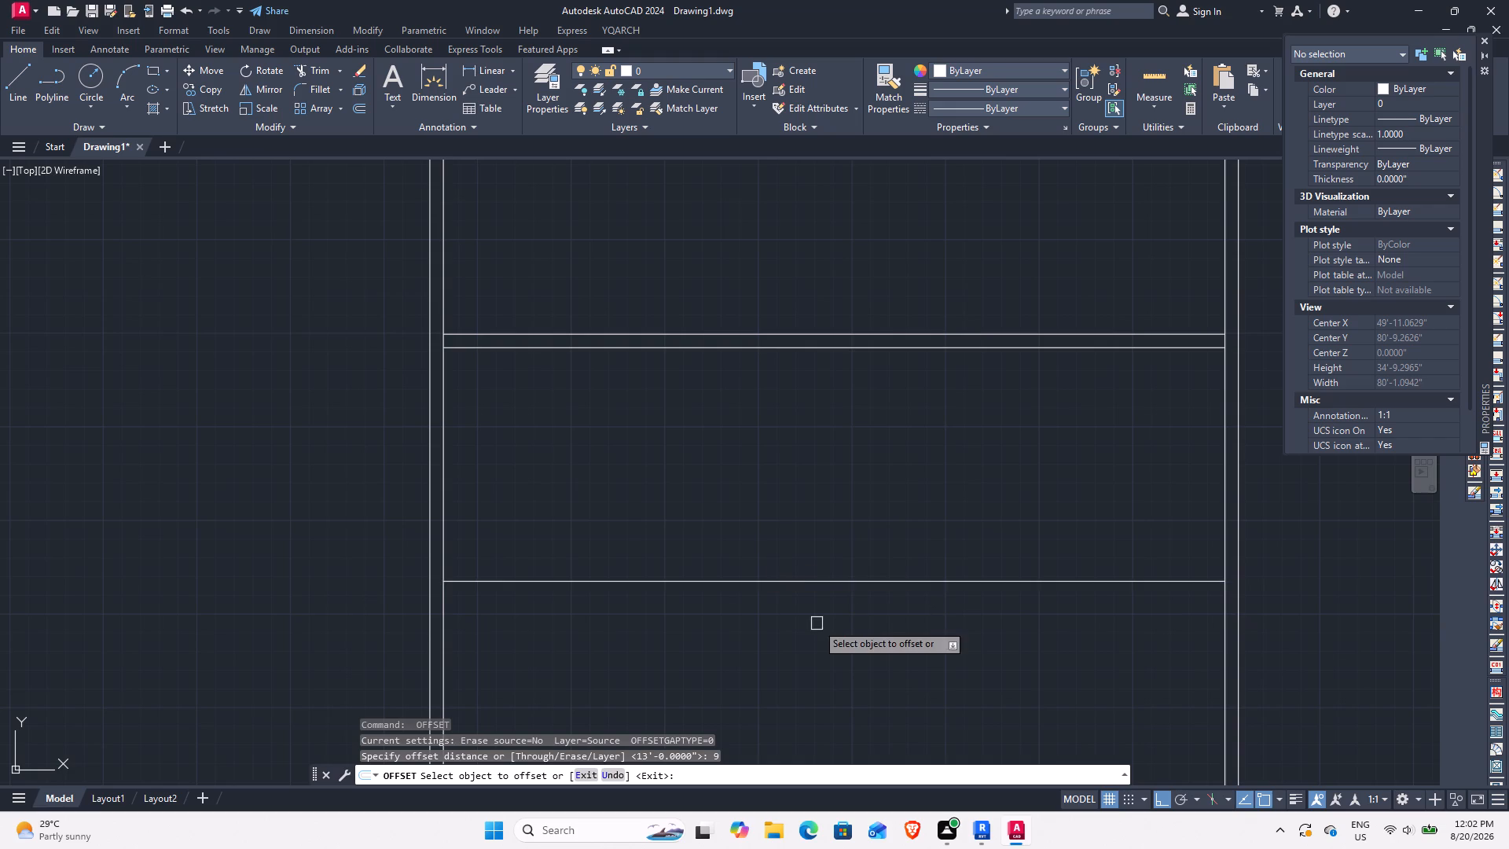
{"action": "left_click", "coordinate": [854, 575]}
{"action": "left_click", "coordinate": [858, 578]}
{"action": "left_click", "coordinate": [882, 729]}
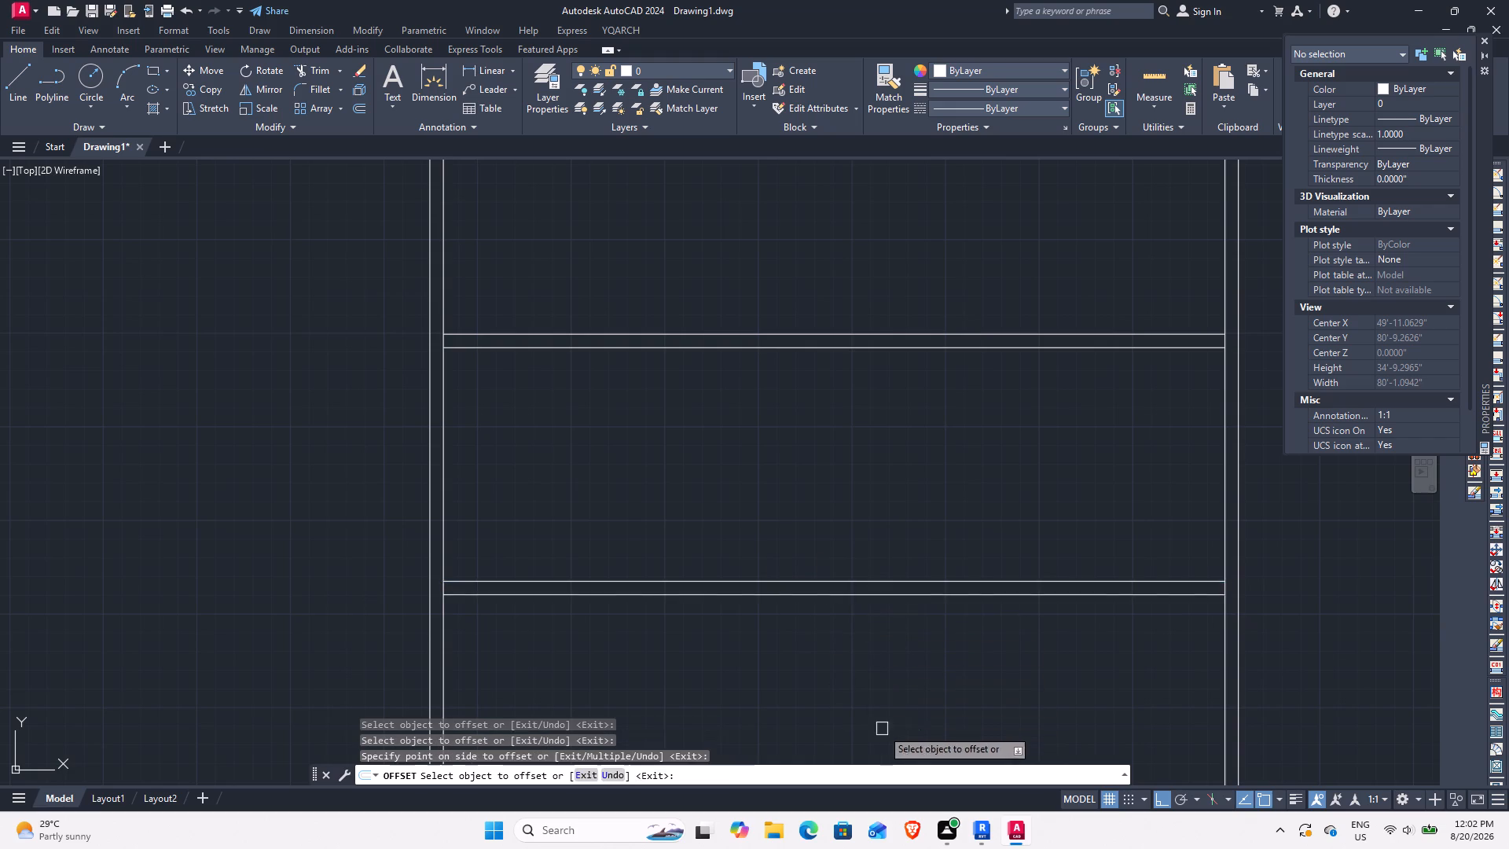
{"action": "middle_click_drag", "start_coordinate": [897, 678], "coordinate": [877, 560]}
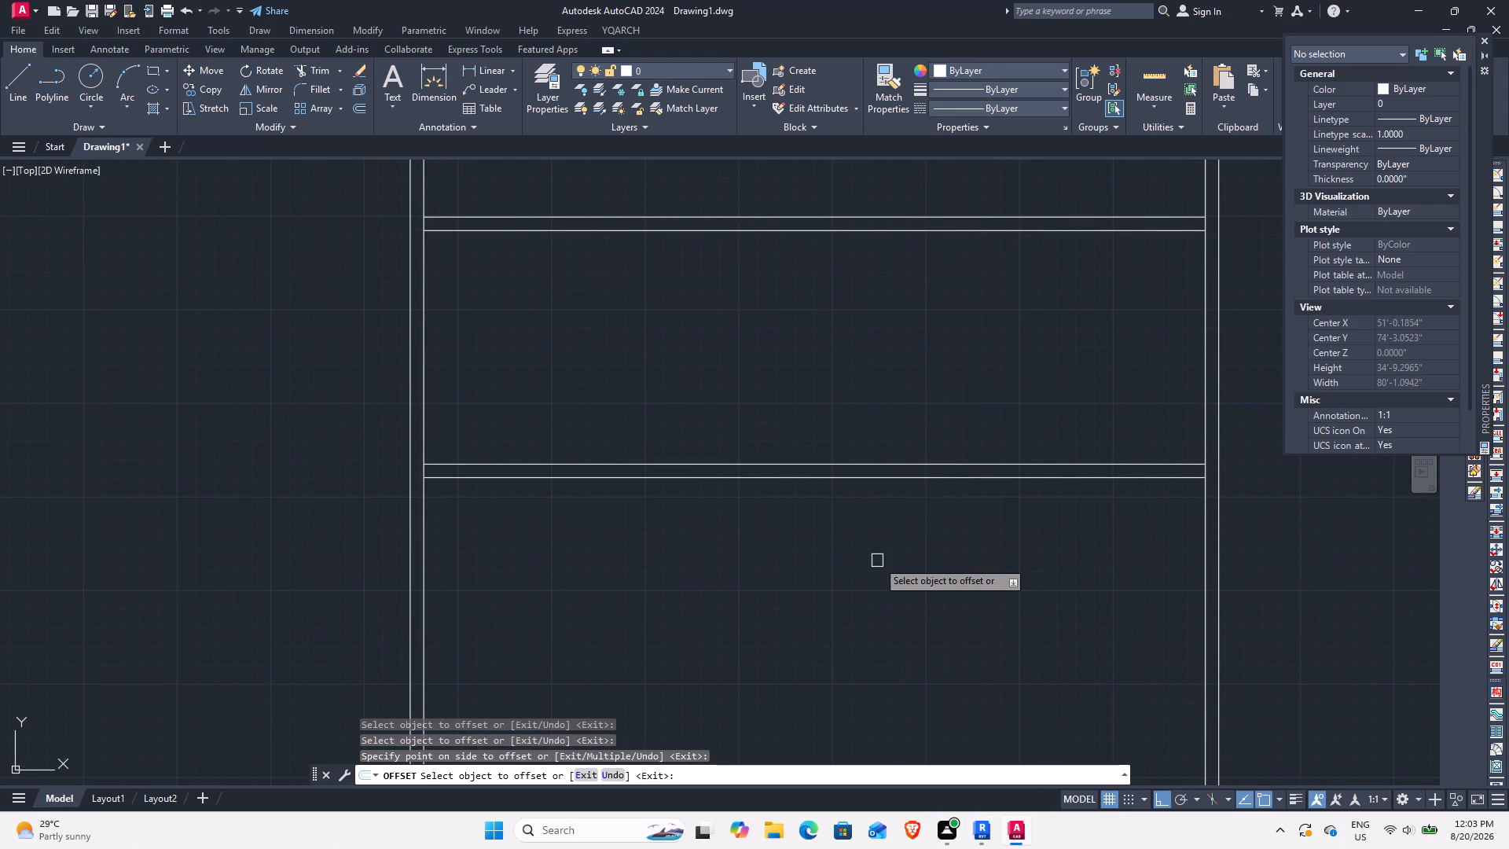
{"action": "middle_click_drag", "start_coordinate": [652, 279], "coordinate": [842, 306]}
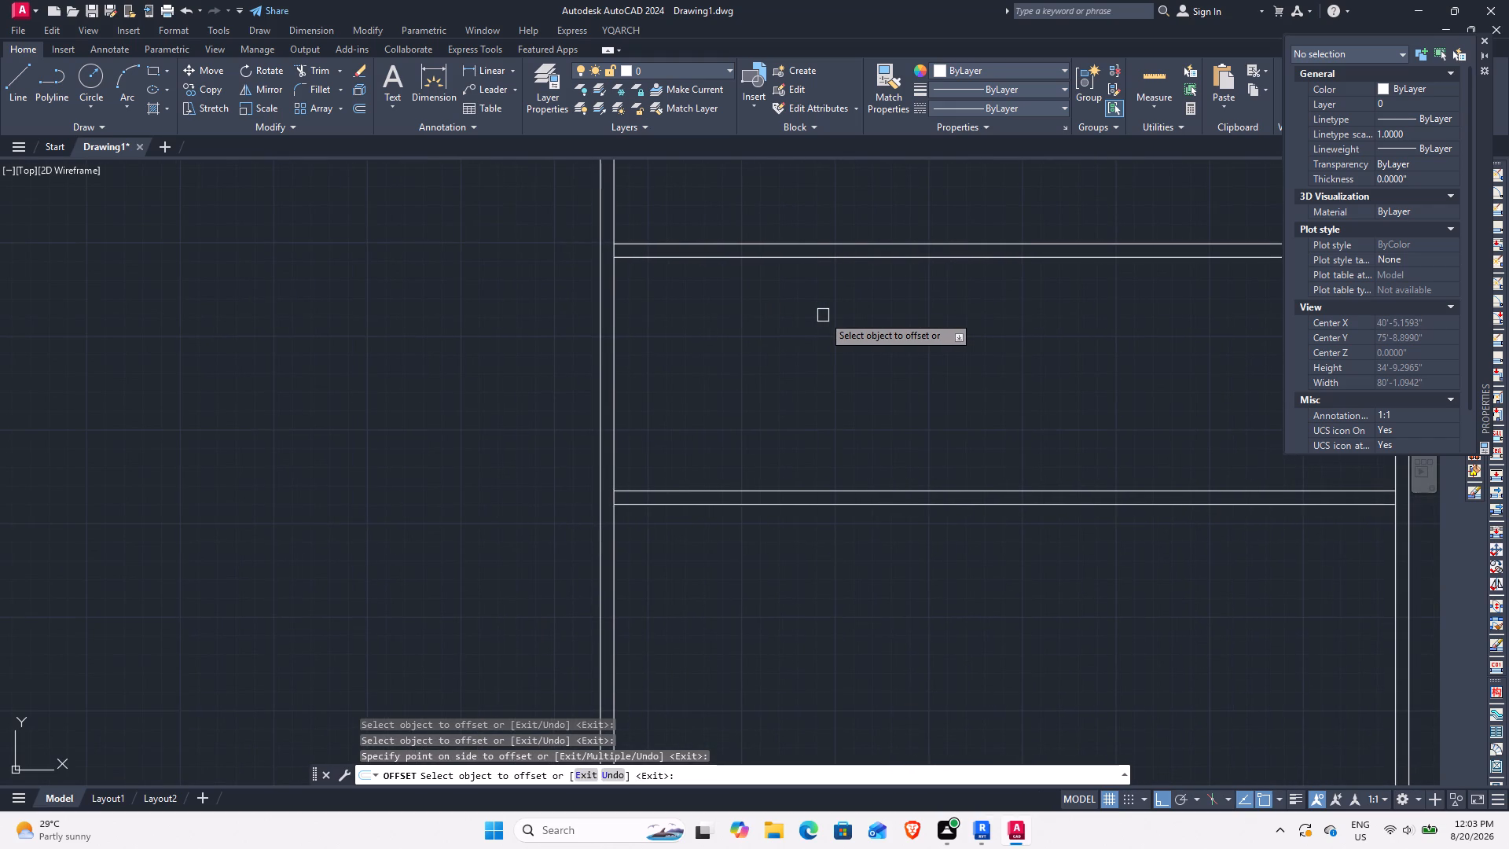
{"action": "key", "text": "Escape"}
Draw a vertical line along the left outer wall's inner face, spanning between the two horizontal interior walls.
{"action": "middle_click_drag", "start_coordinate": [819, 315], "coordinate": [734, 391]}
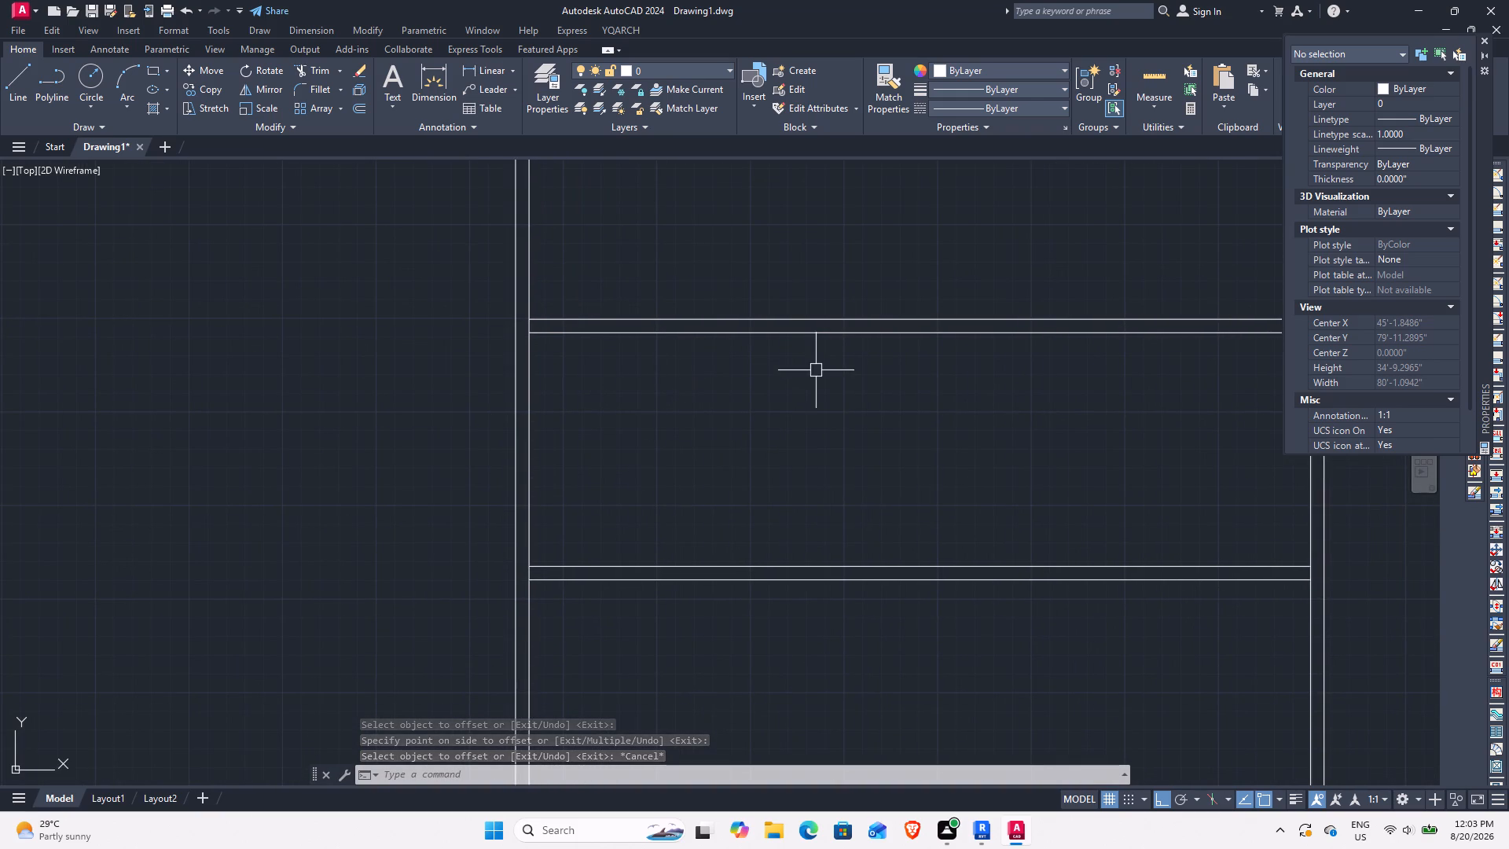
{"action": "middle_click_drag", "start_coordinate": [816, 370], "coordinate": [682, 407]}
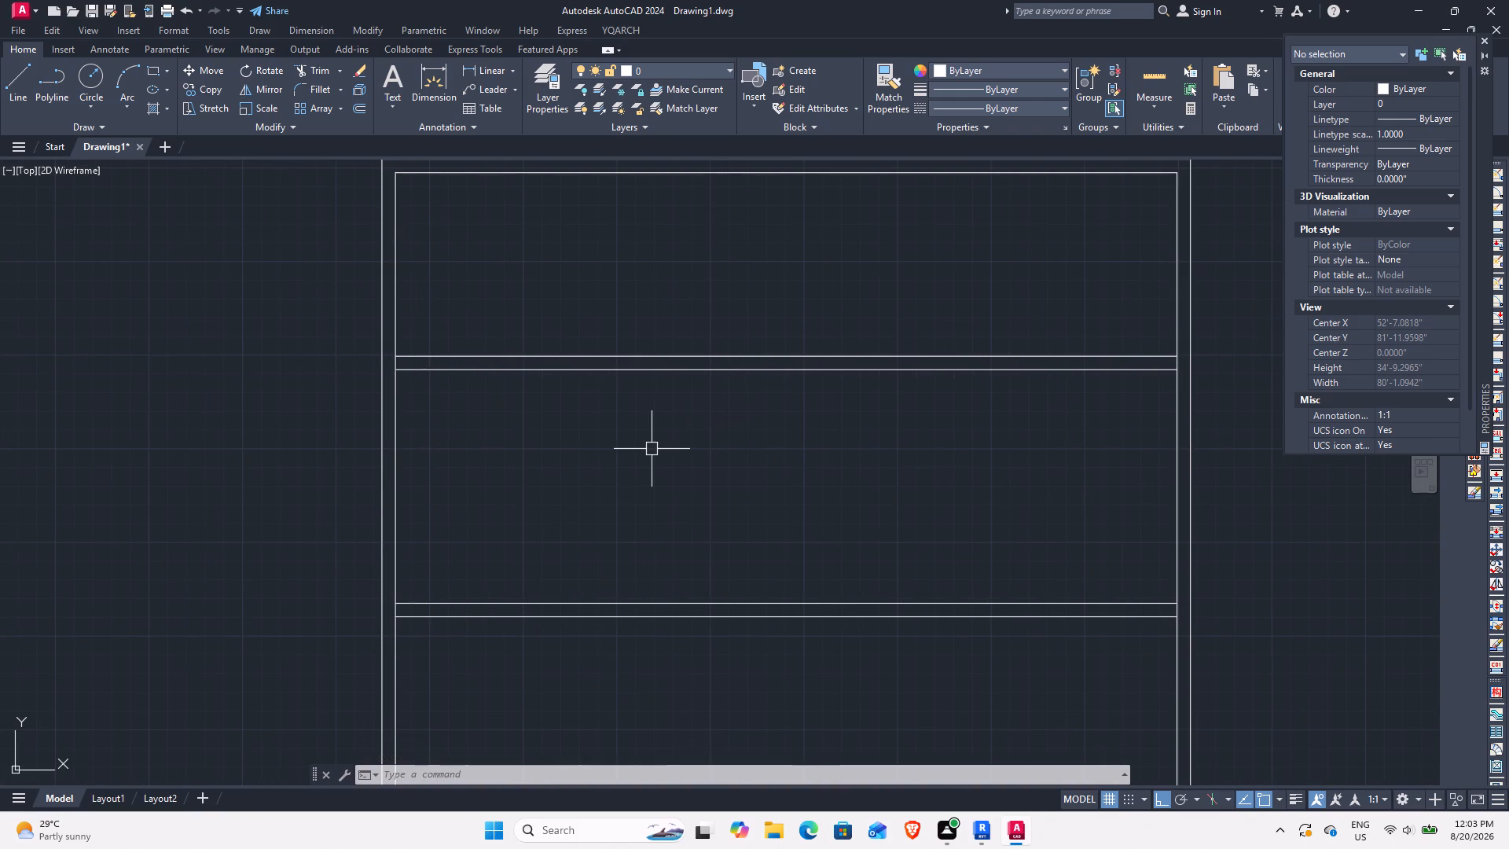
{"action": "type", "text": "L"}
{"action": "key", "text": "space"}
{"action": "left_click", "coordinate": [395, 372]}
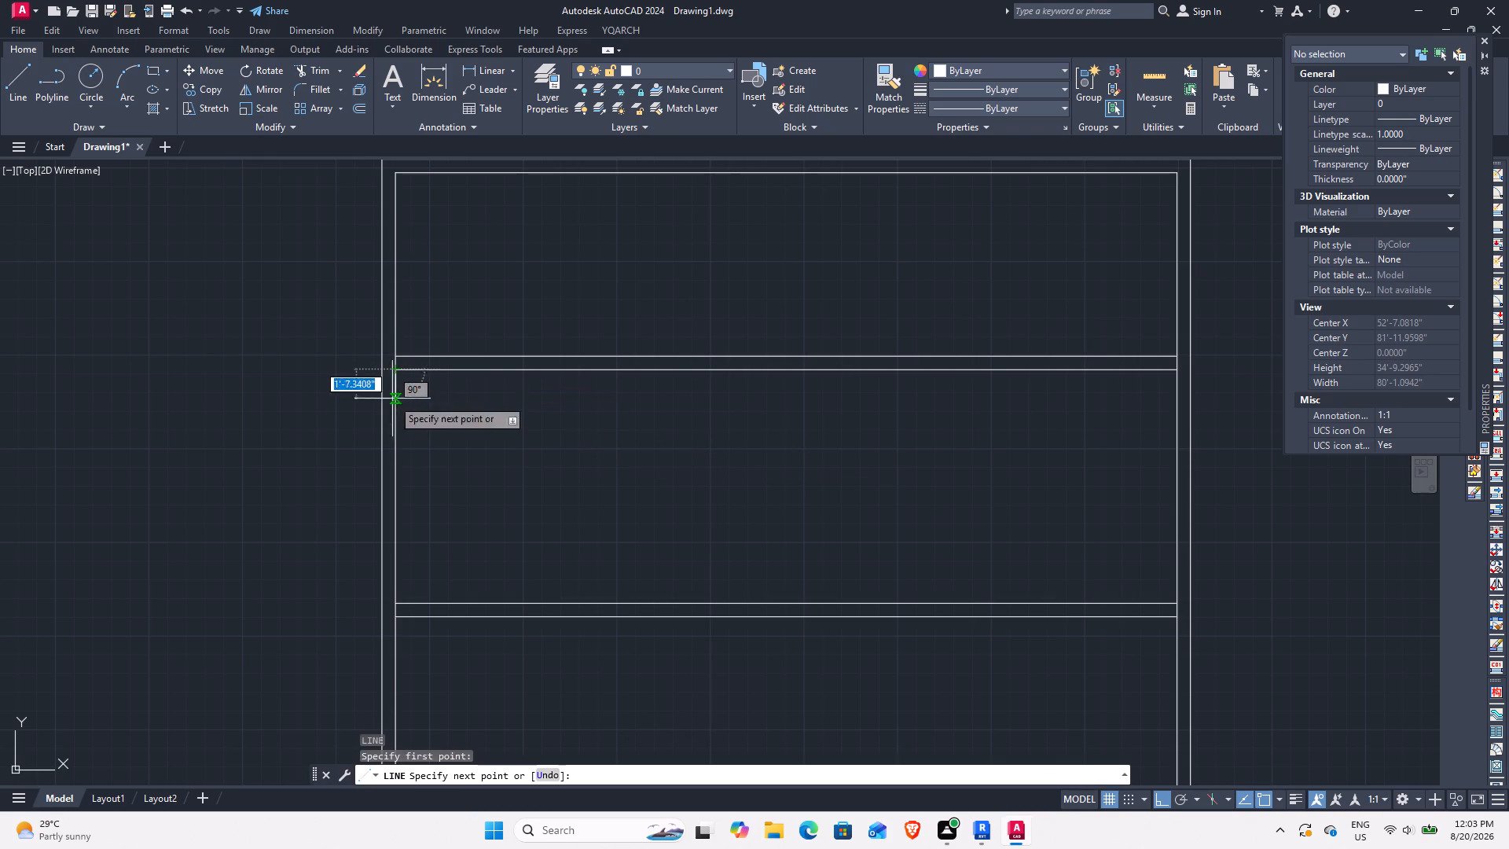
{"action": "left_click", "coordinate": [396, 598]}
{"action": "key", "text": "space"}
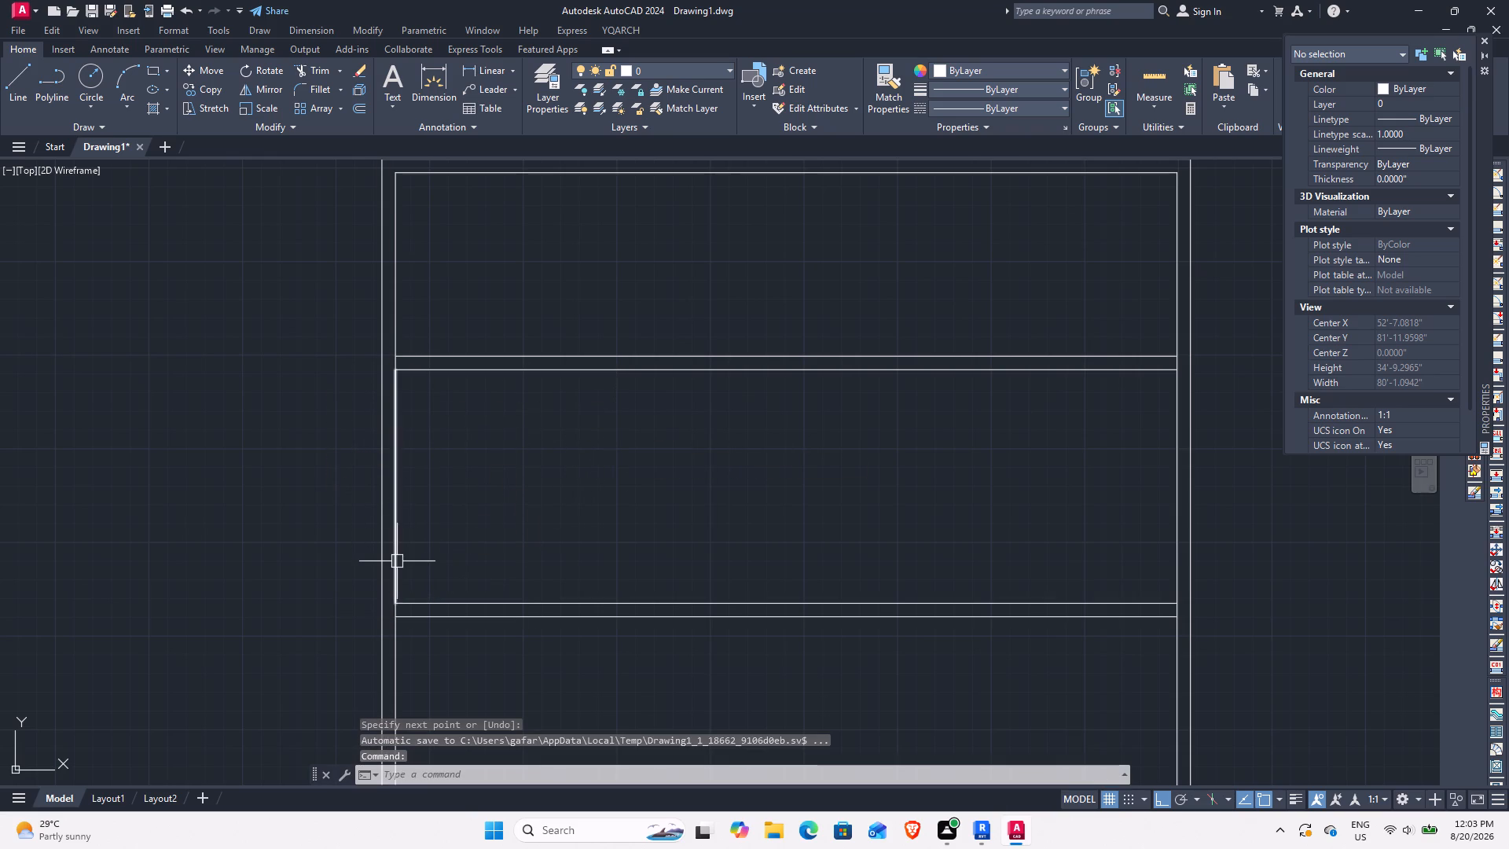
Move the new vertical line 7' from the left outer wall's inner face into the middle room.
{"action": "left_click", "coordinate": [397, 561]}
{"action": "type", "text": "M"}
{"action": "key", "text": "space"}
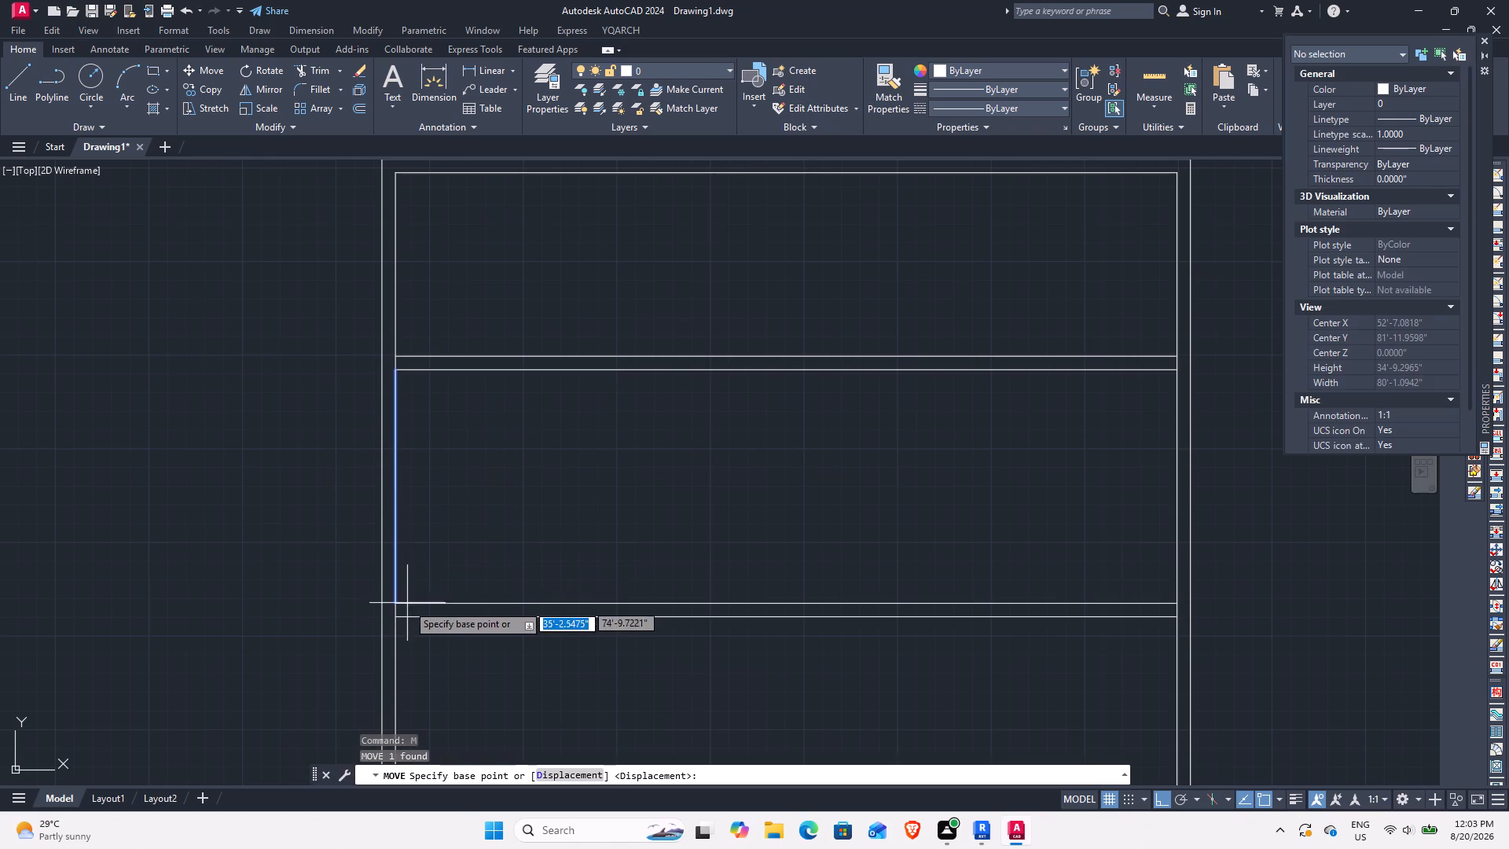
{"action": "left_click", "coordinate": [398, 608]}
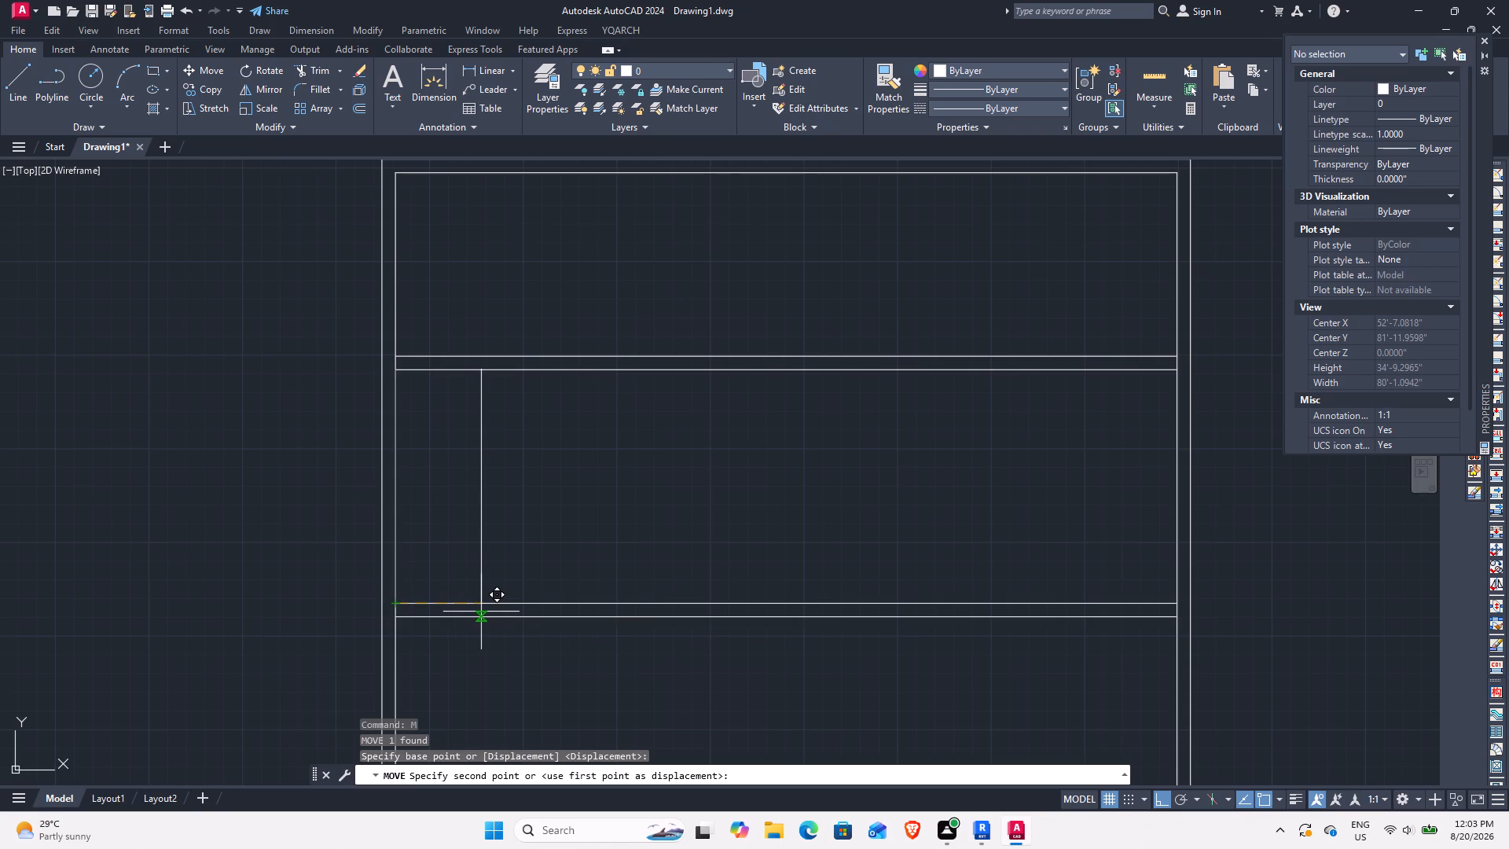
{"action": "key", "text": "7"}
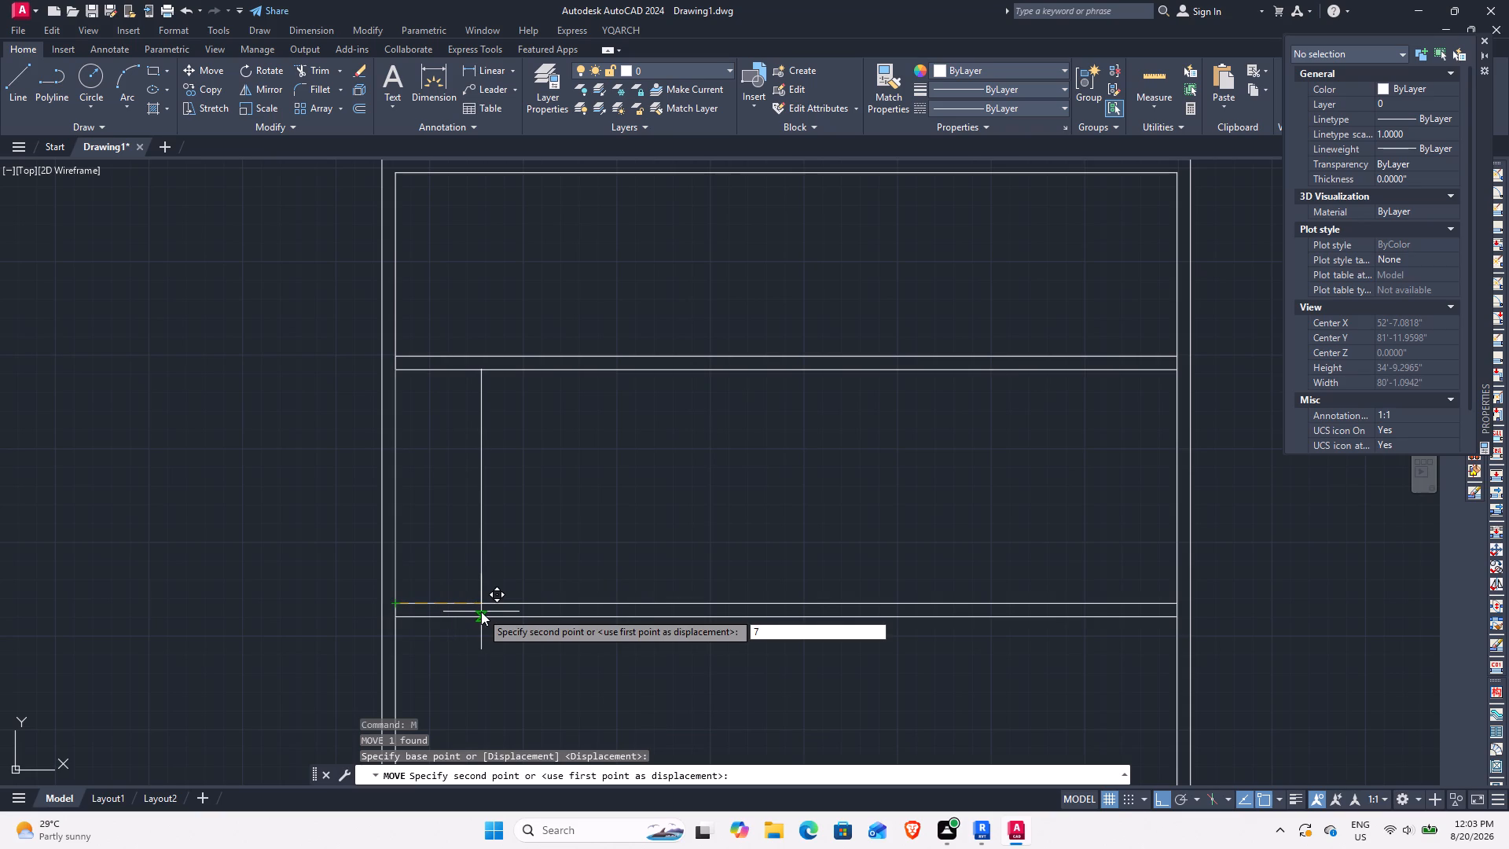
{"action": "key", "text": "apostrophe"}
{"action": "key", "text": "Return"}
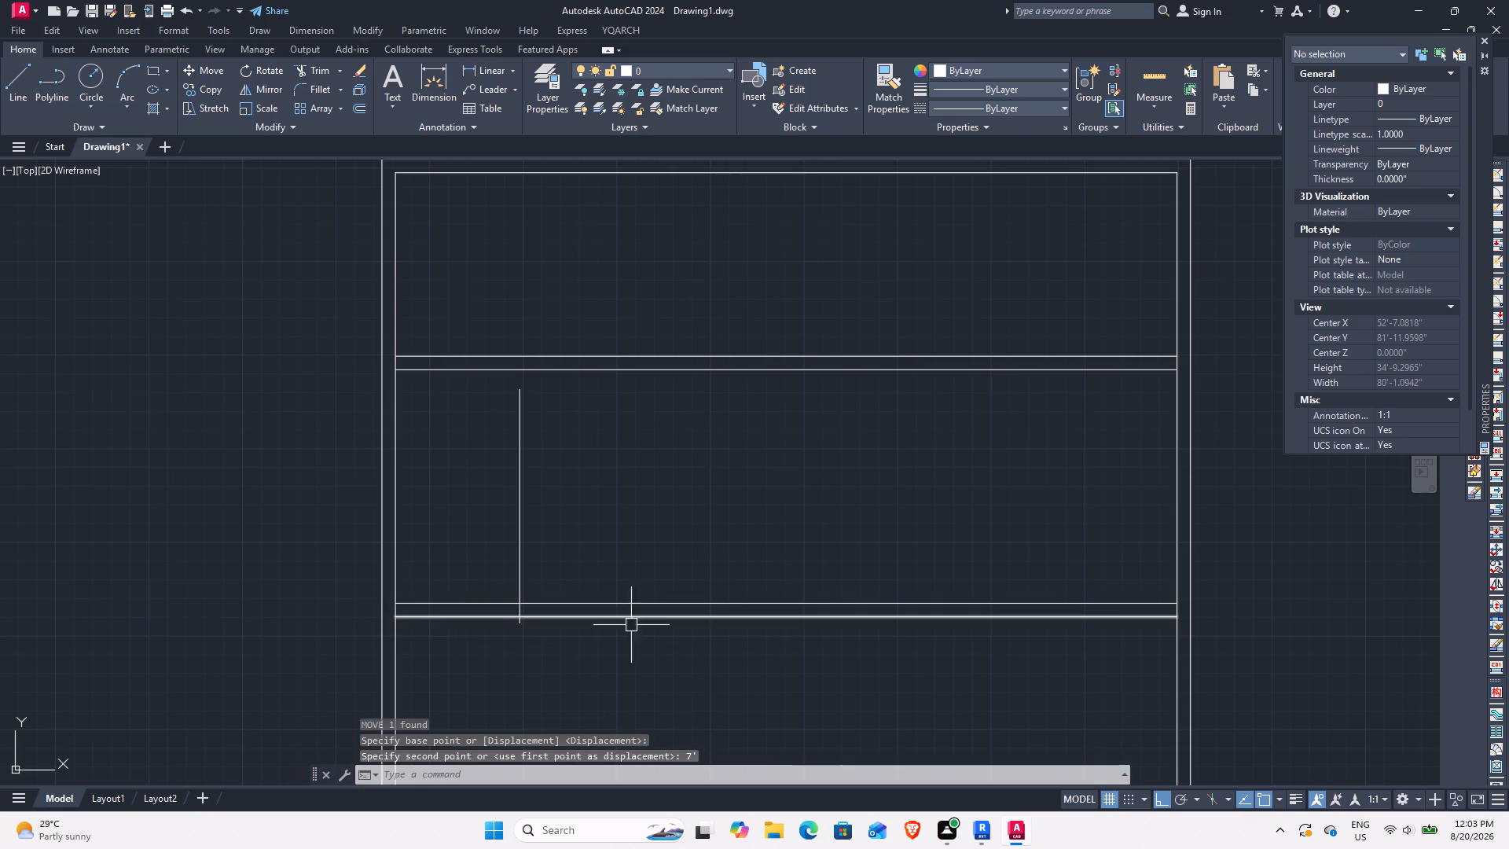
Move the vertical line up so its top end meets the lower line of the first horizontal interior wall.
{"action": "left_click", "coordinate": [518, 493]}
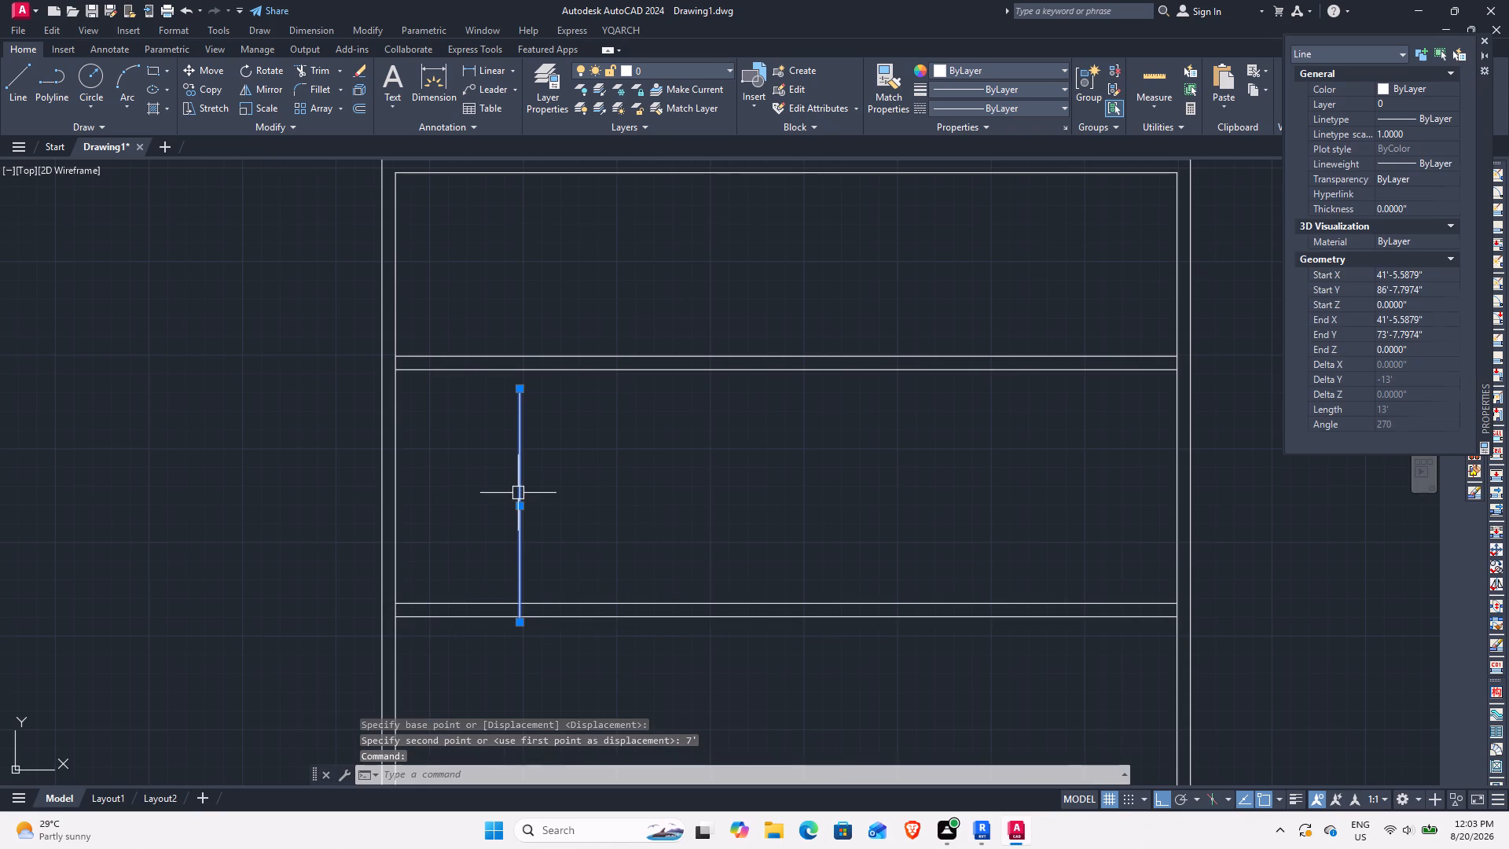
{"action": "key", "text": "m"}
{"action": "key", "text": "space"}
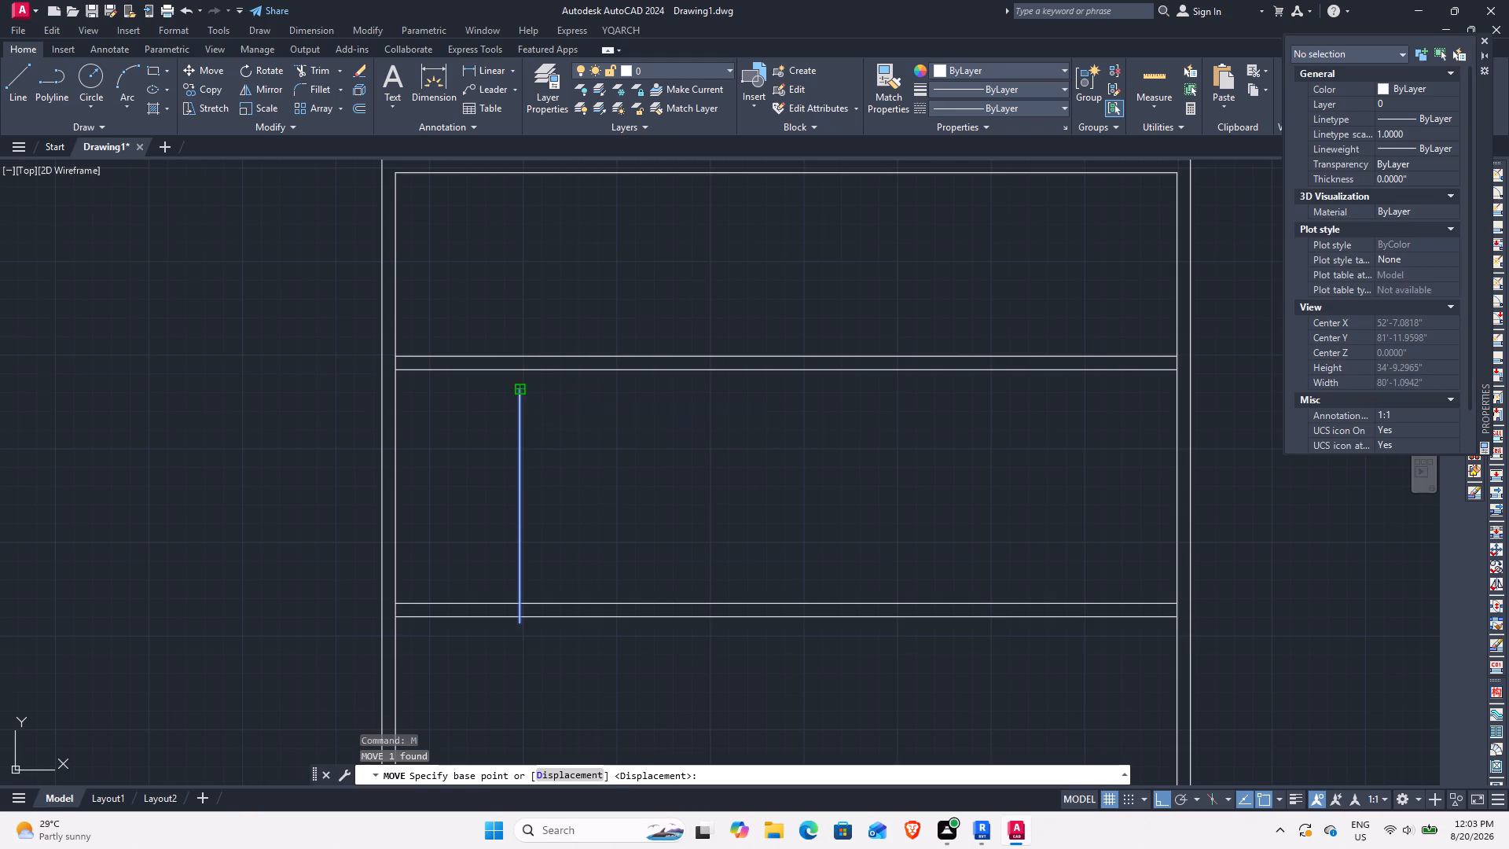
{"action": "left_click", "coordinate": [520, 391]}
{"action": "left_click", "coordinate": [520, 367]}
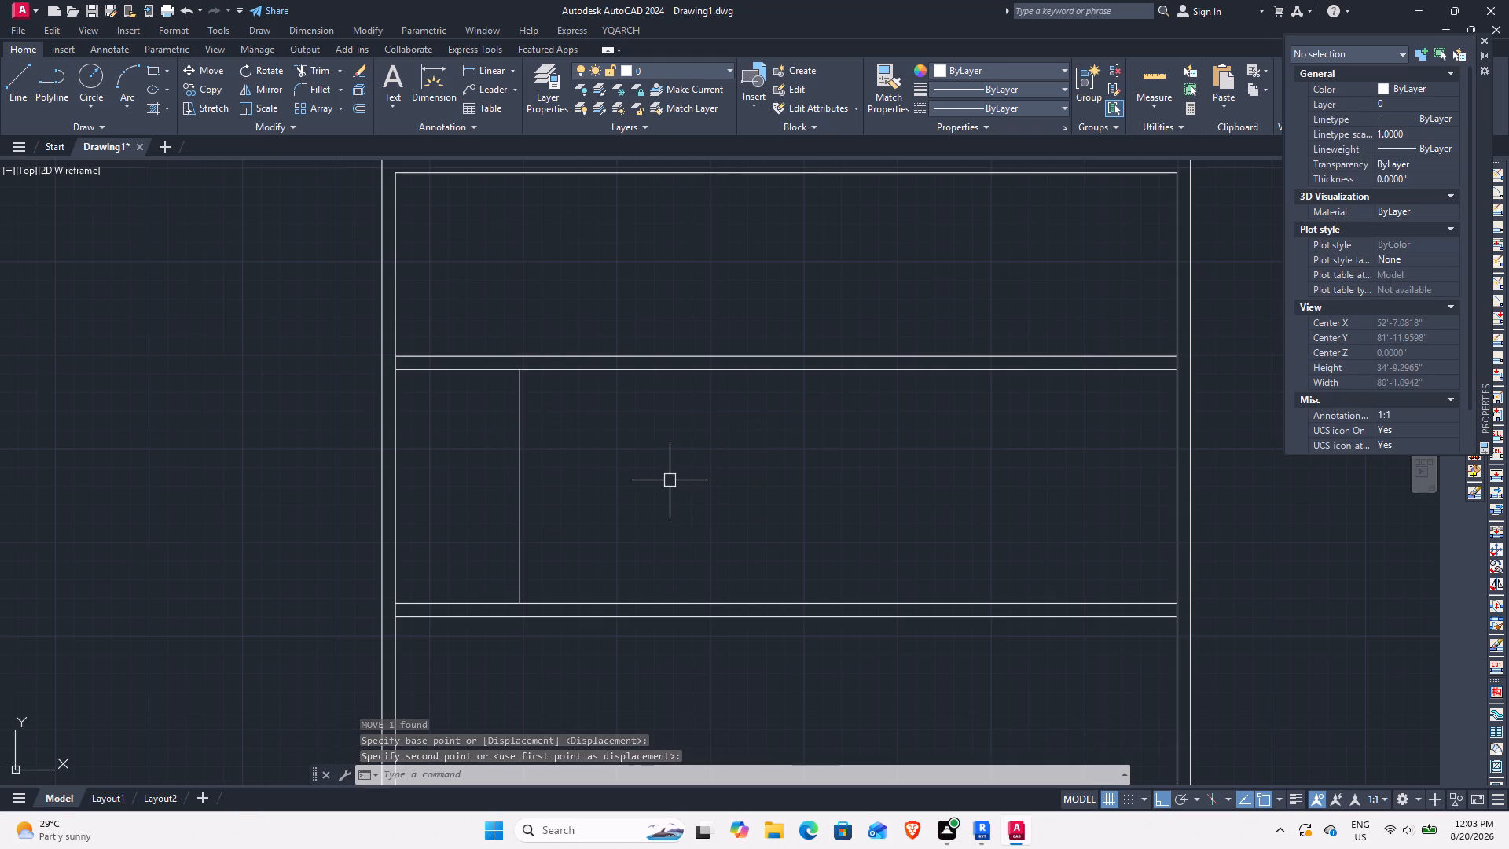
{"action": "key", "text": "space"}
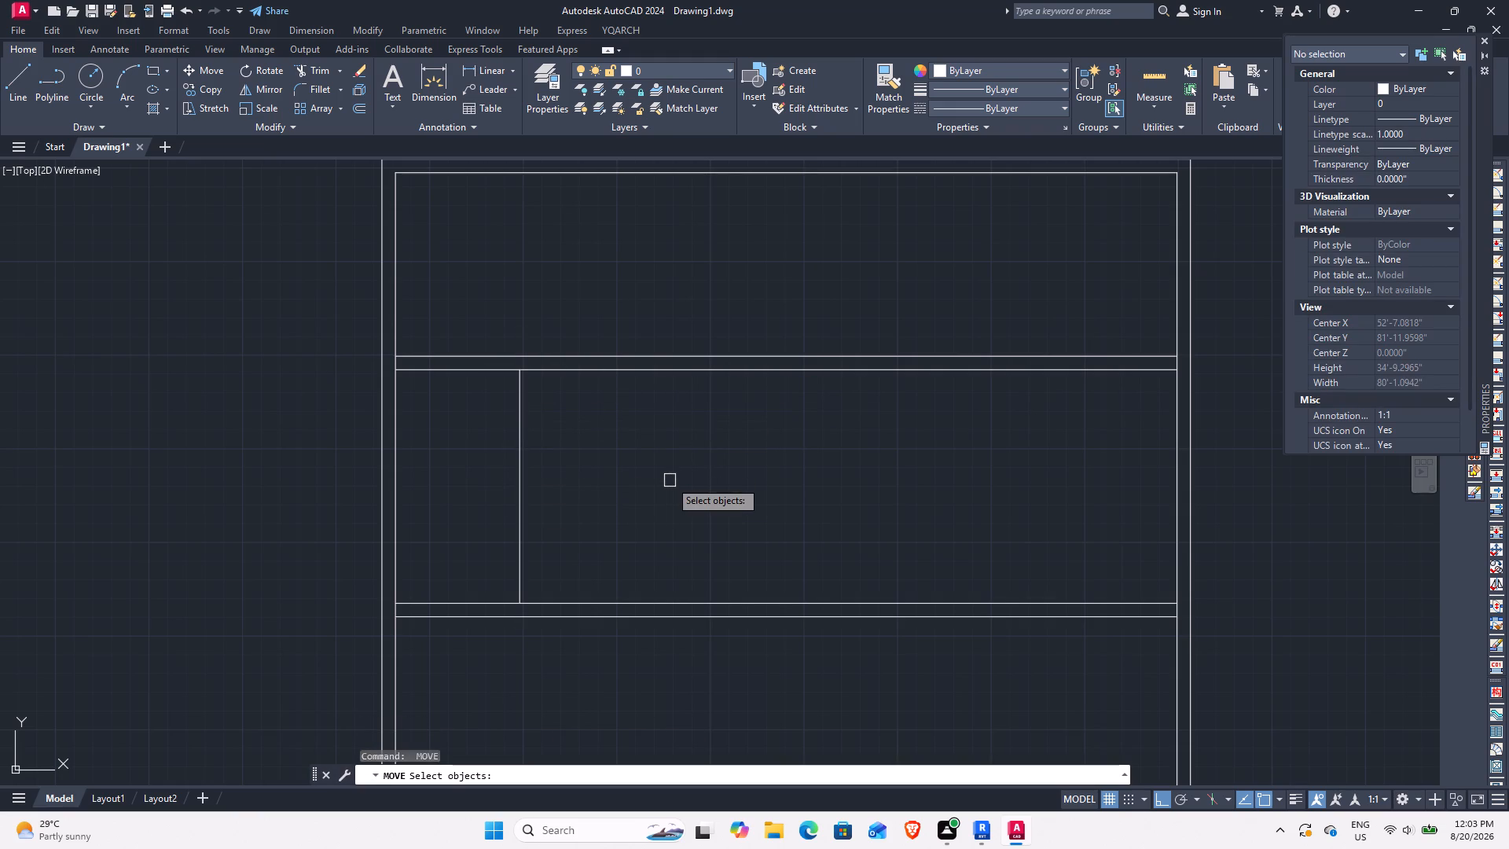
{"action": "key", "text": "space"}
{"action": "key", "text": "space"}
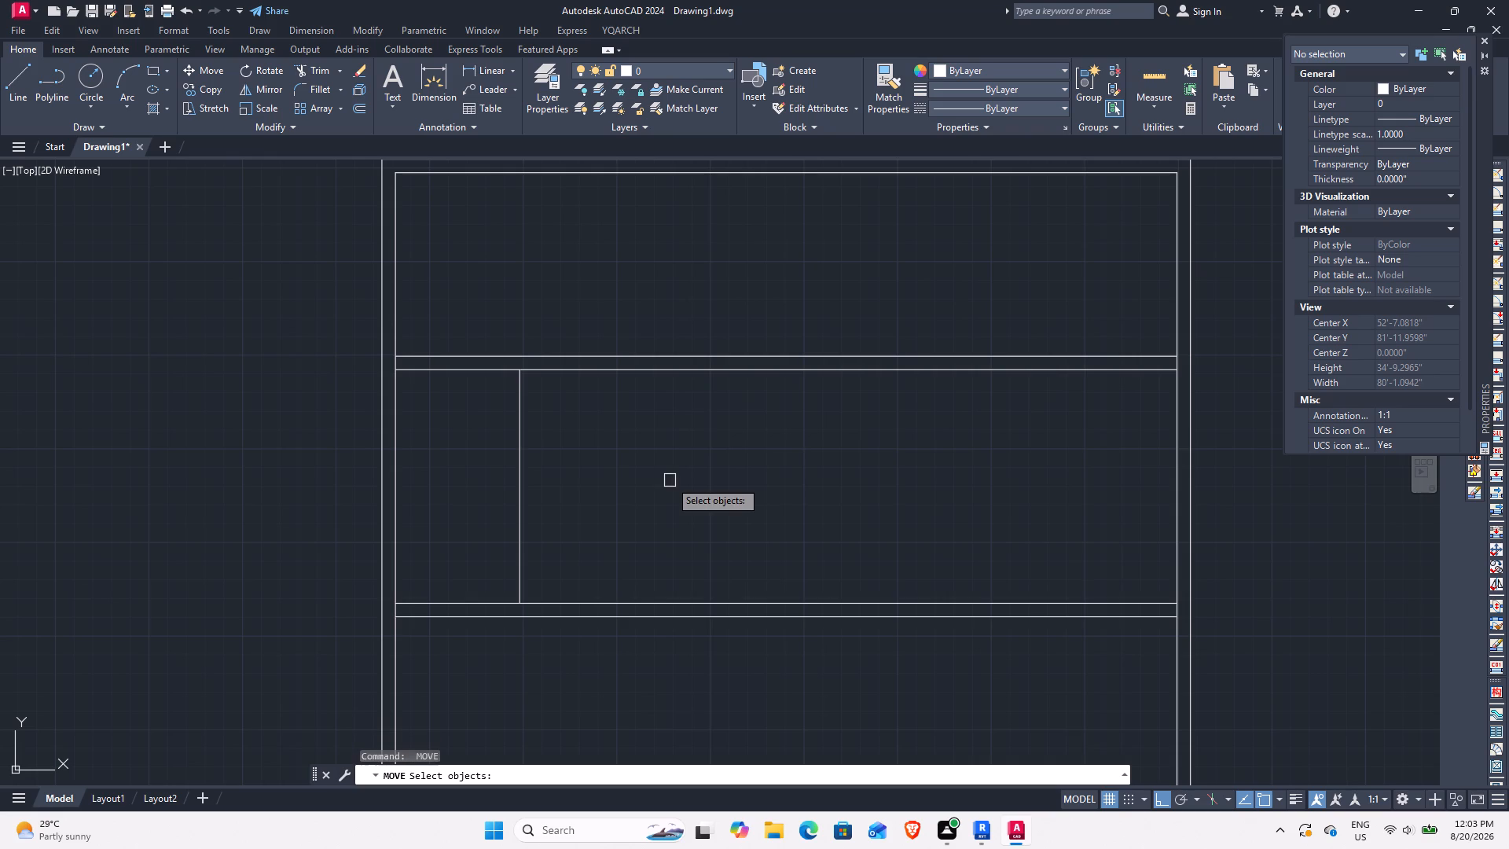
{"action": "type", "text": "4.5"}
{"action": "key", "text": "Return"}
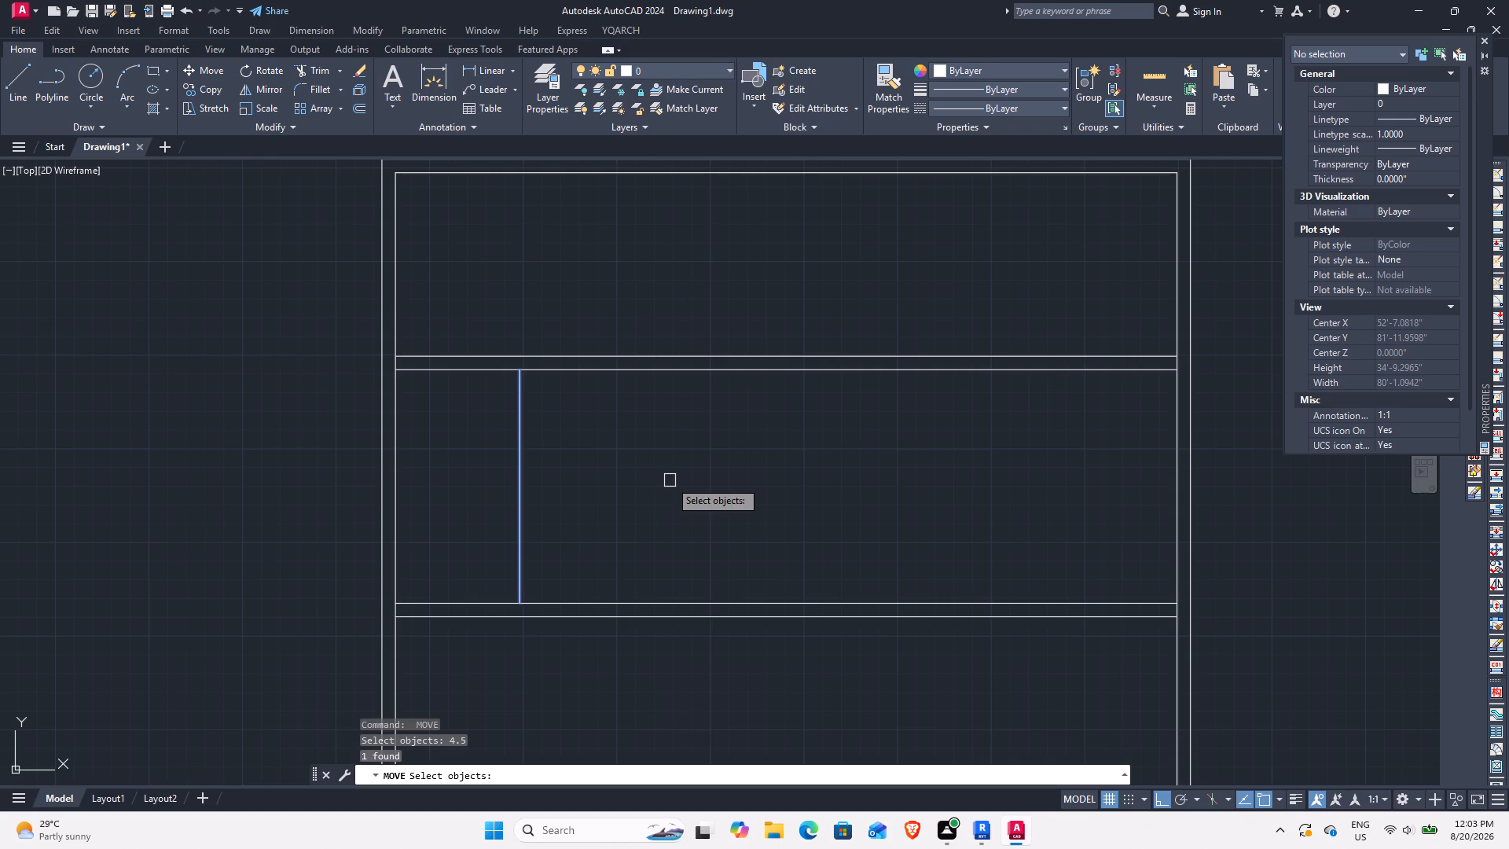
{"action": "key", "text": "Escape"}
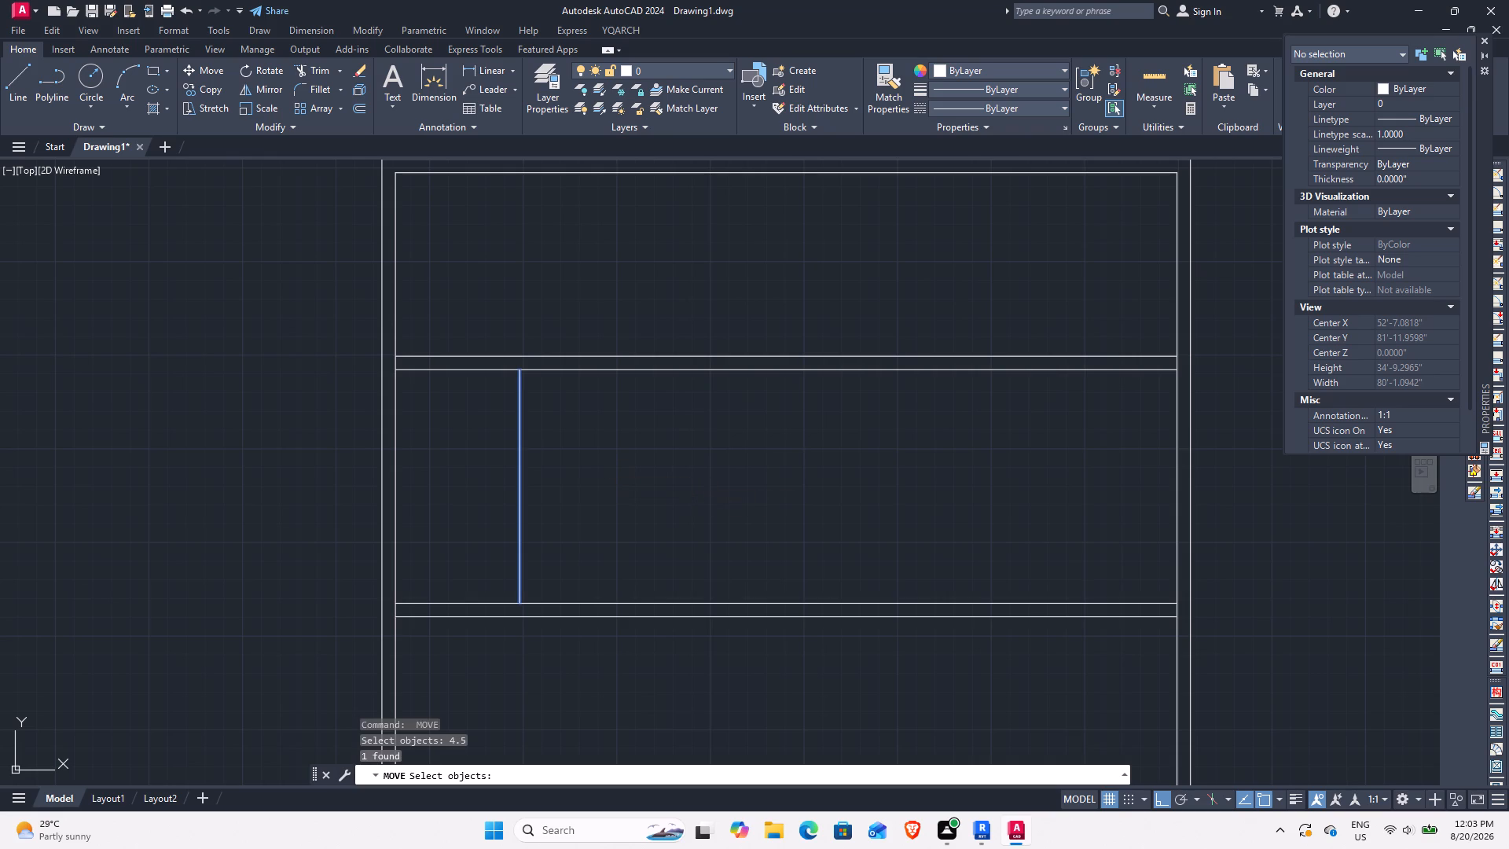
Offset the vertical partition line 4.5" to the right to form a thin interior wall.
{"action": "type", "text": "O"}
{"action": "key", "text": "space"}
{"action": "type", "text": "4.5"}
{"action": "key", "text": "Return"}
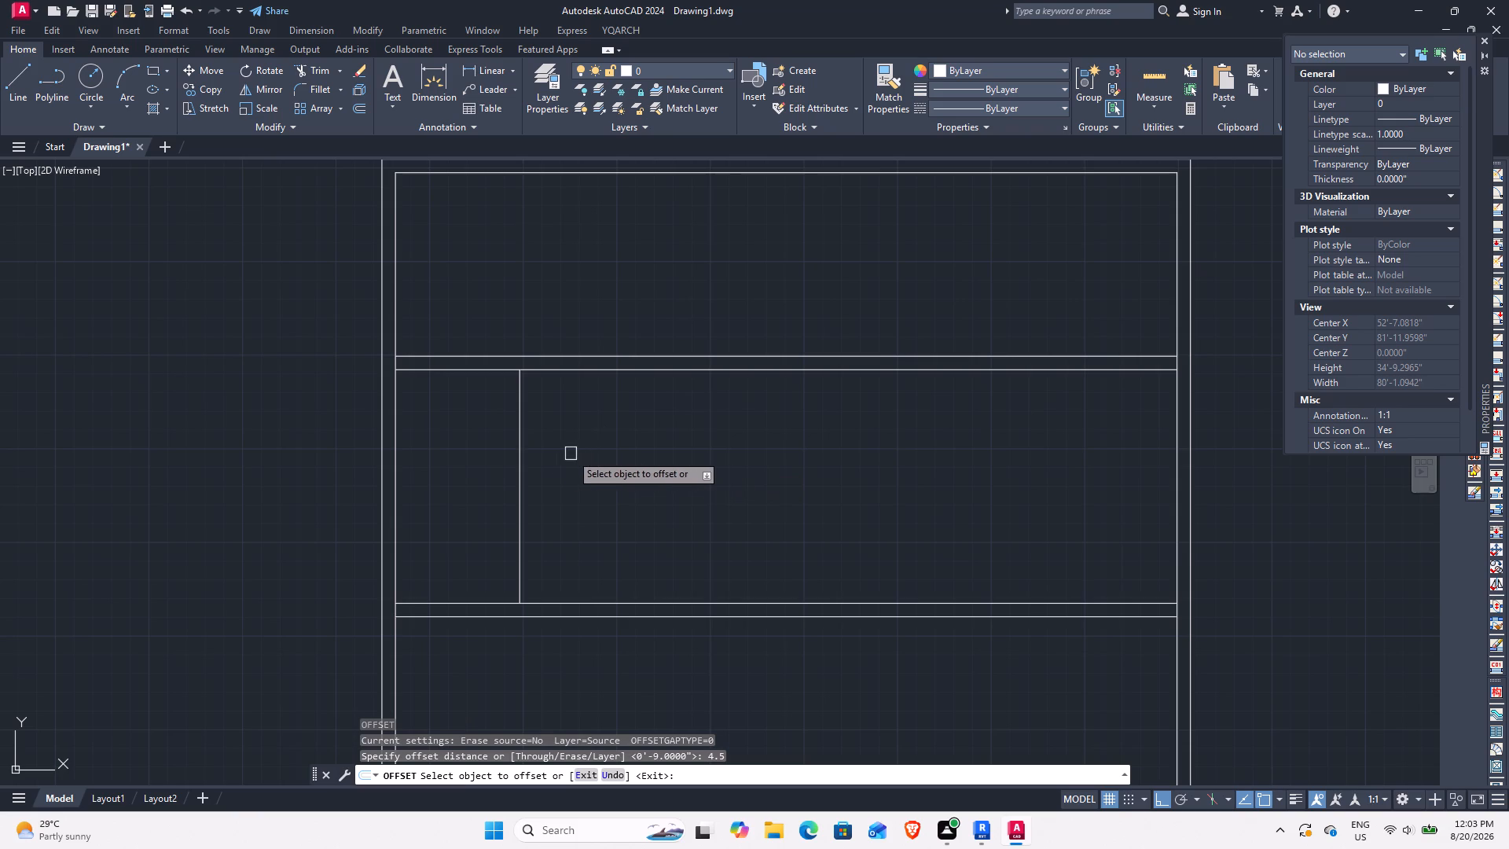
{"action": "left_click_drag", "start_coordinate": [516, 497], "coordinate": [540, 500]}
{"action": "left_click", "coordinate": [696, 524]}
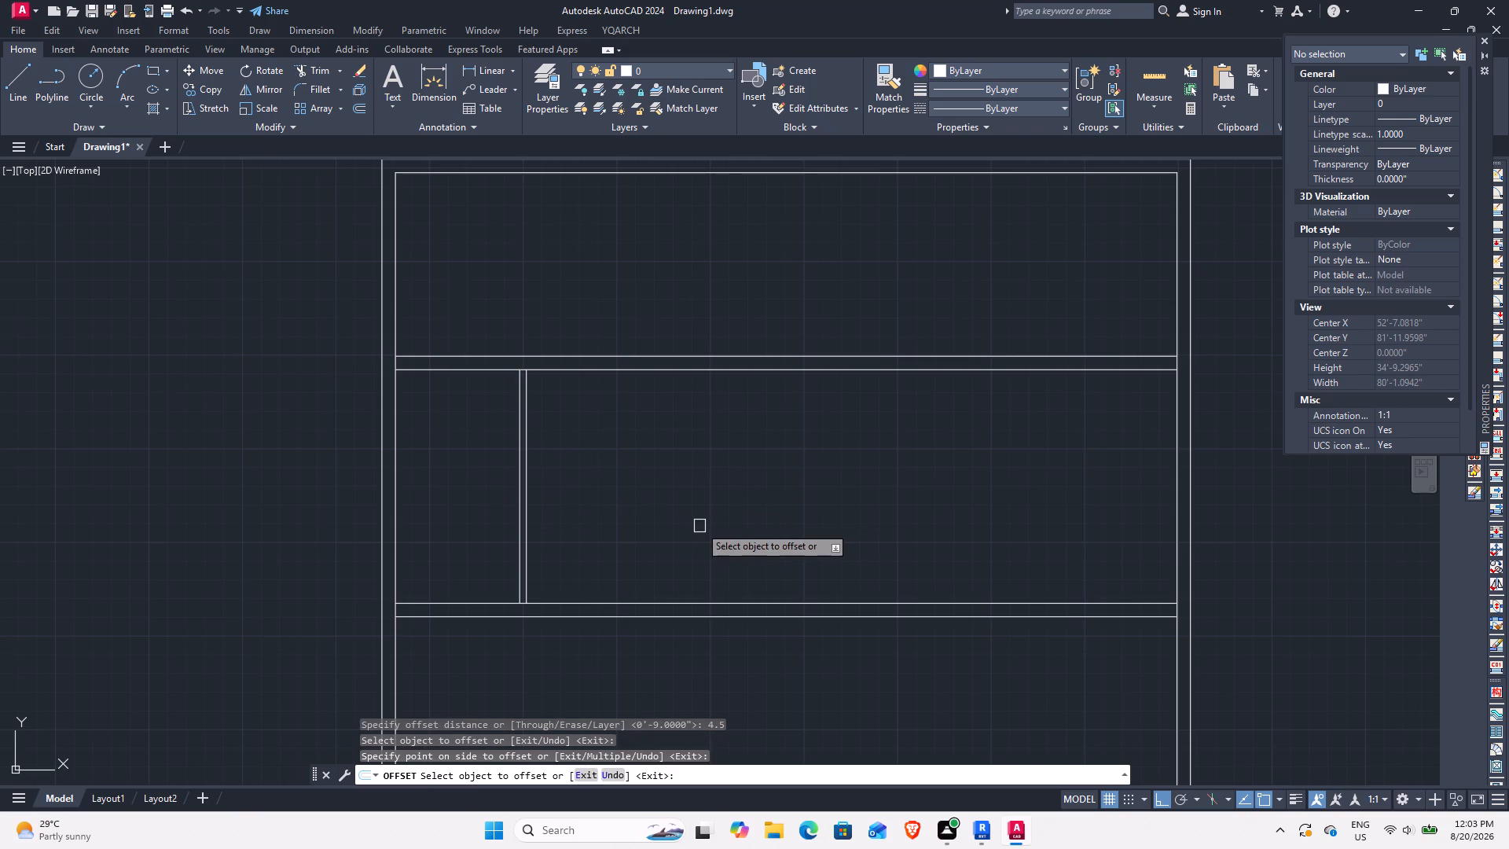
{"action": "key", "text": "space"}
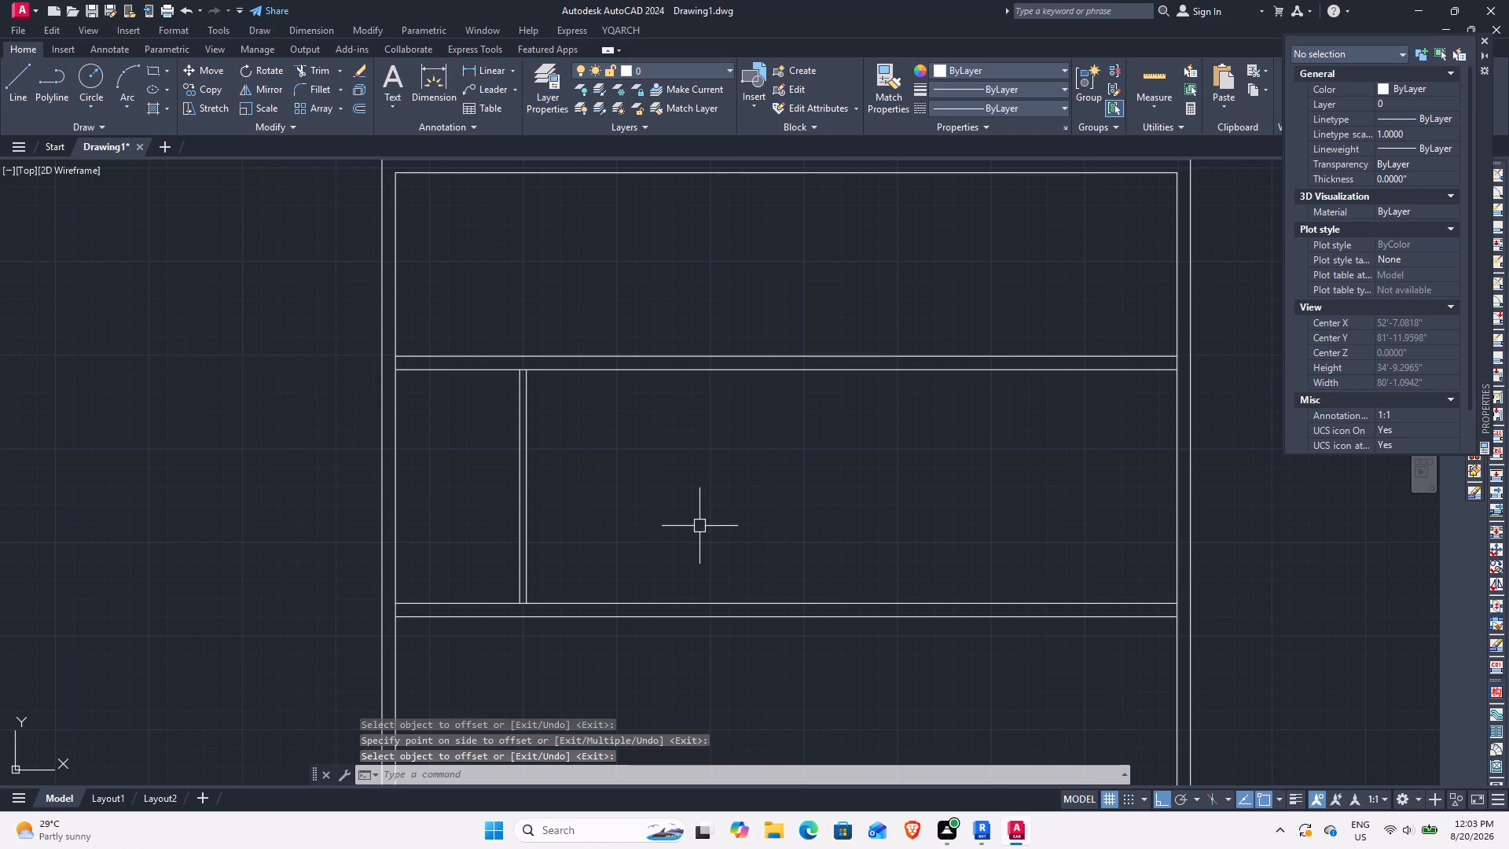
Offset the right line of the thin partition 15'4" to the right across the middle room.
{"action": "key", "text": "space"}
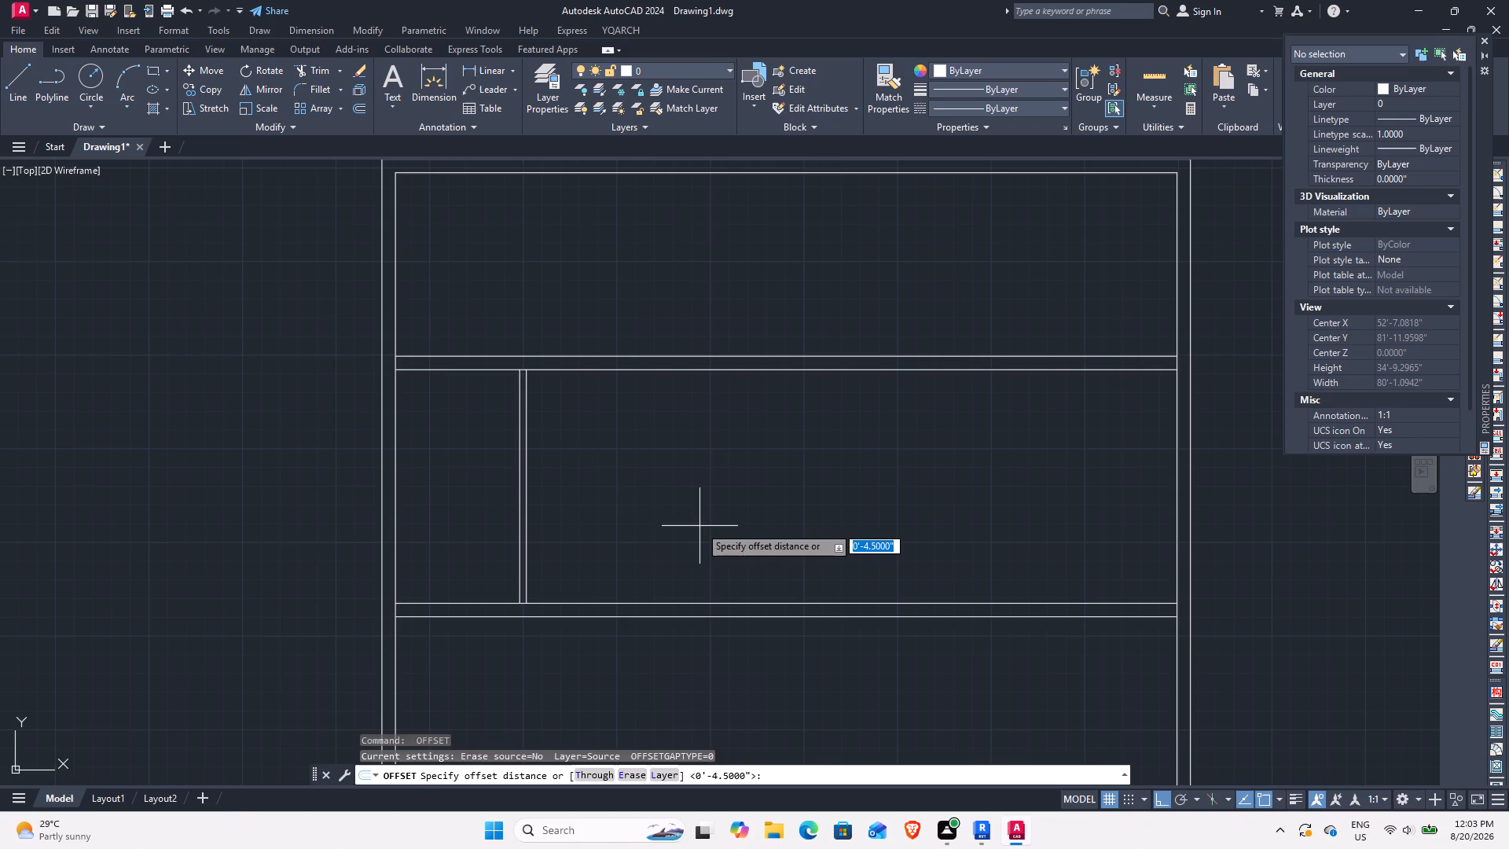
{"action": "type", "text": "15"}
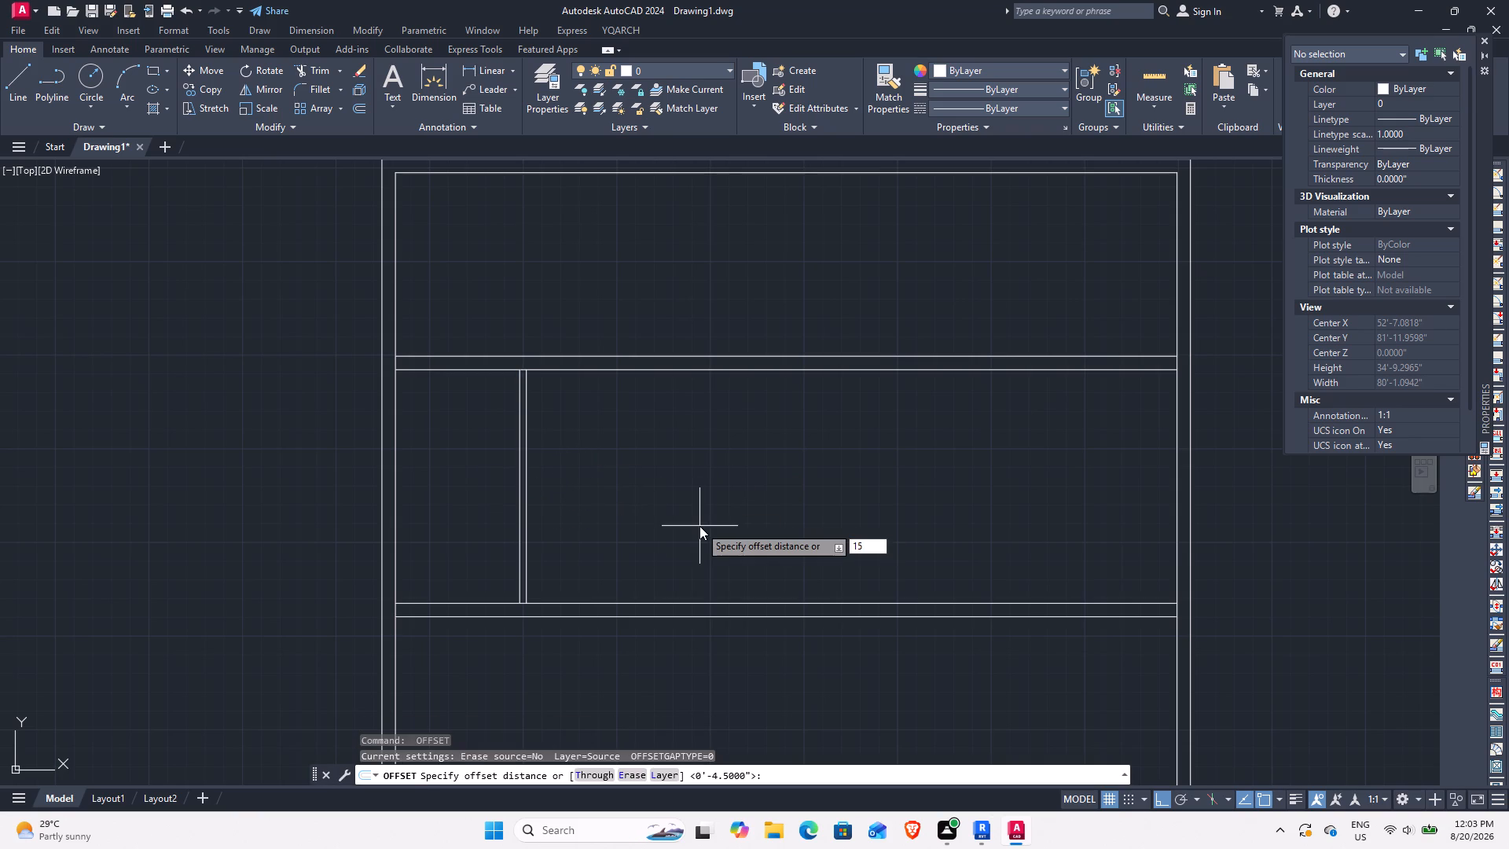
{"action": "key", "text": "apostrophe"}
{"action": "key", "text": "4"}
{"action": "key", "text": "shift+quotedbl"}
{"action": "key", "text": "space"}
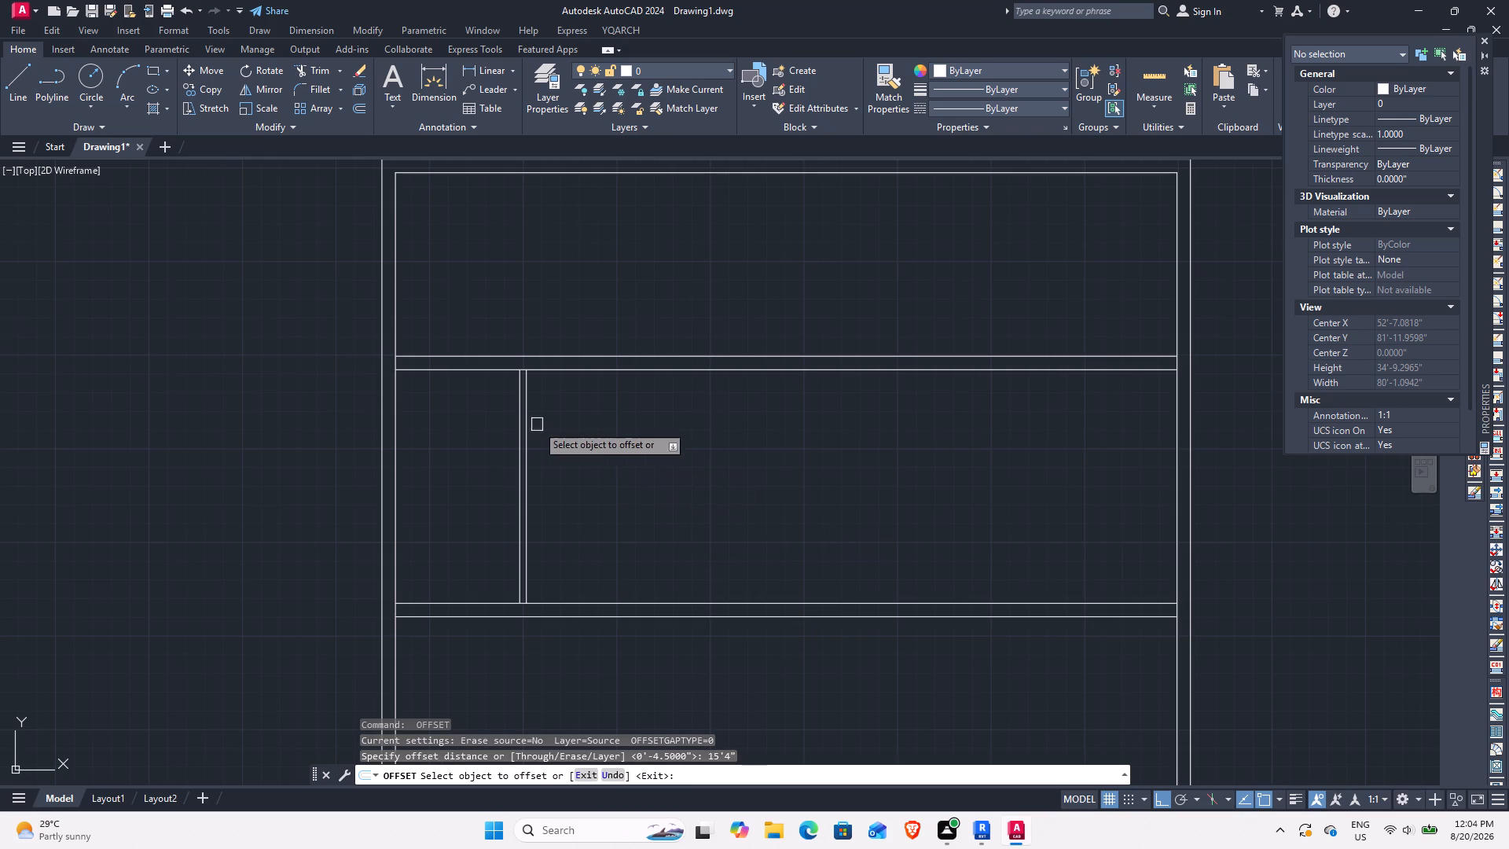
{"action": "left_click", "coordinate": [531, 428]}
{"action": "left_click", "coordinate": [689, 458]}
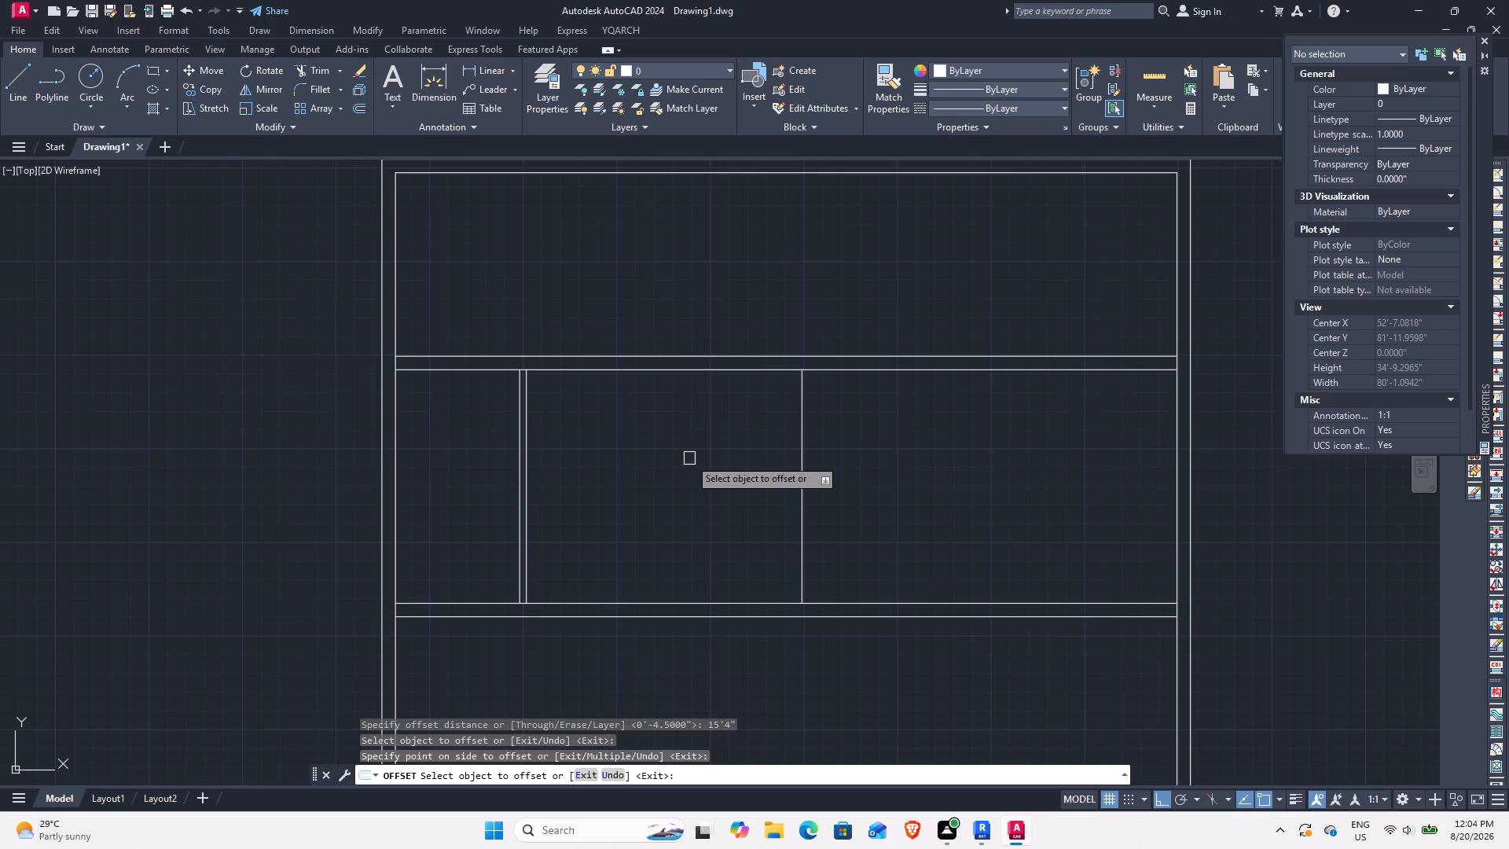
{"action": "key", "text": "space"}
Offset the new vertical line 9" to the right to form a full-thickness interior wall.
{"action": "key", "text": "space"}
{"action": "key", "text": "9"}
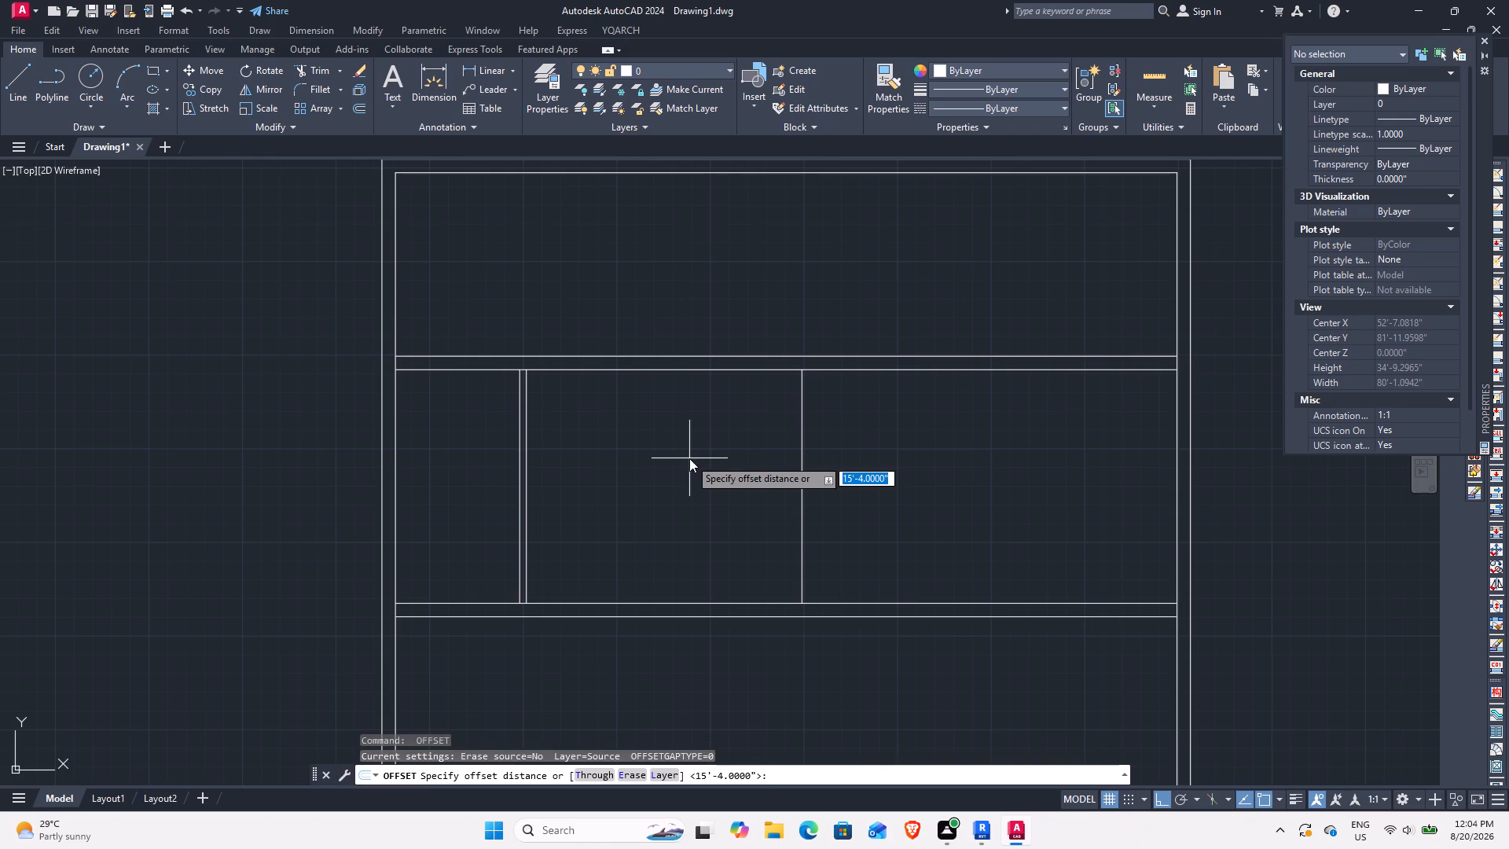
{"action": "key", "text": "Return"}
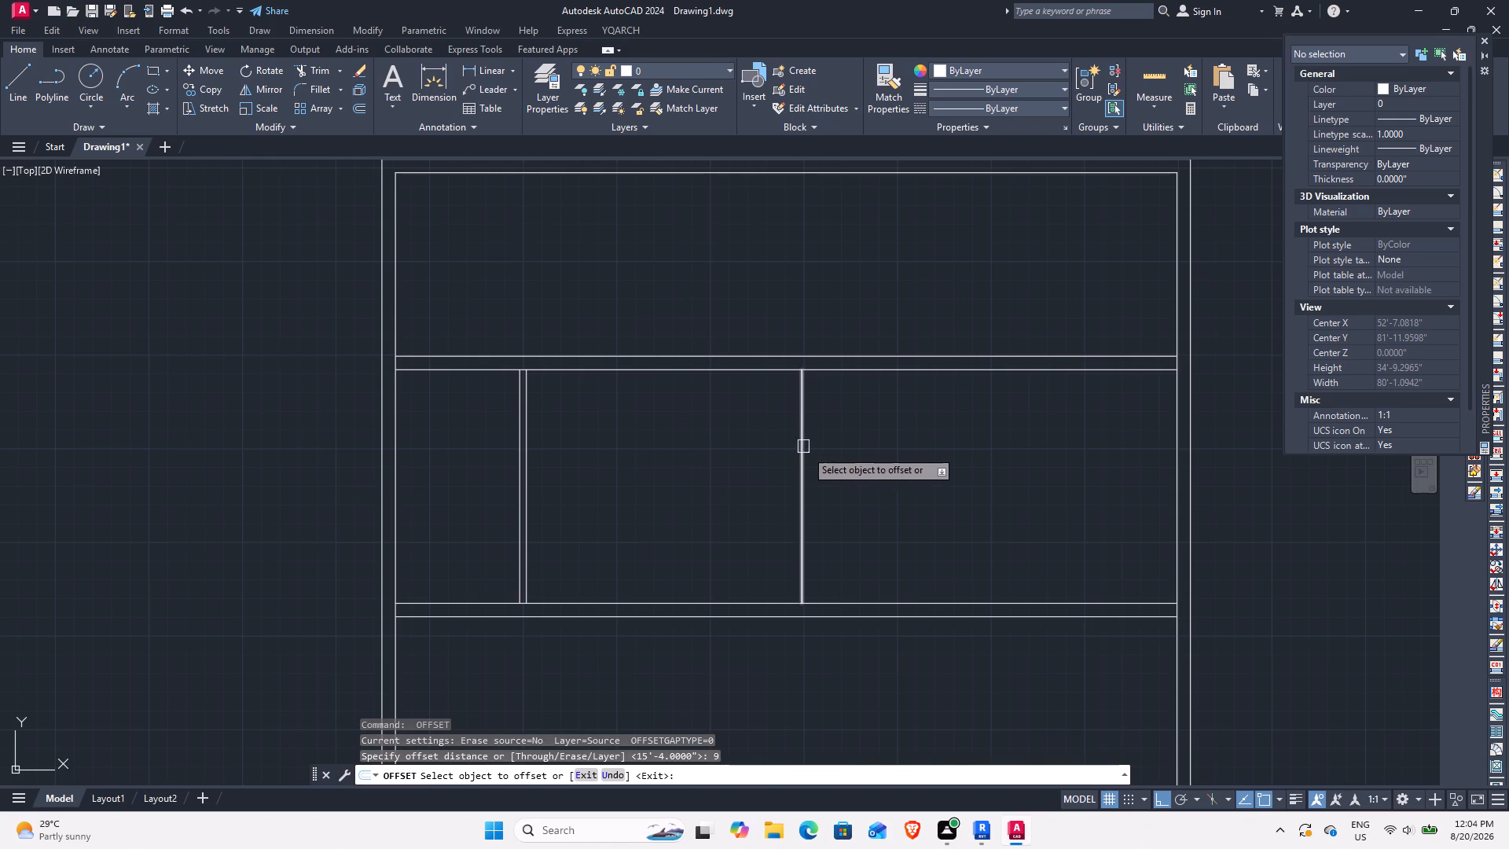
{"action": "left_click", "coordinate": [807, 455]}
{"action": "left_click", "coordinate": [866, 454]}
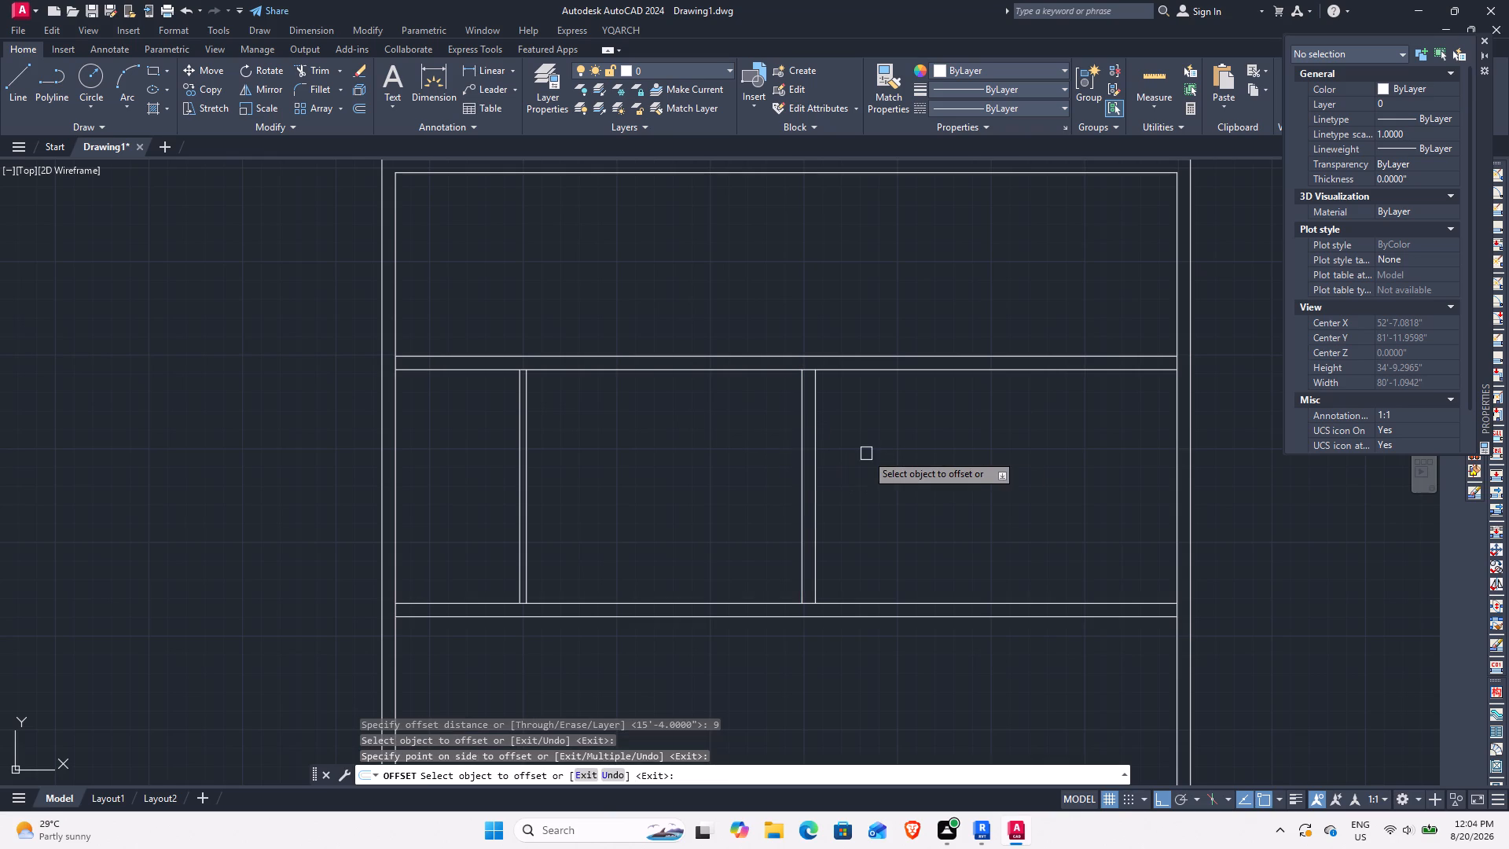
{"action": "key", "text": "space"}
Offset the right line of the 9" vertical wall 9'1" to the right.
{"action": "key", "text": "space"}
{"action": "type", "text": "9"}
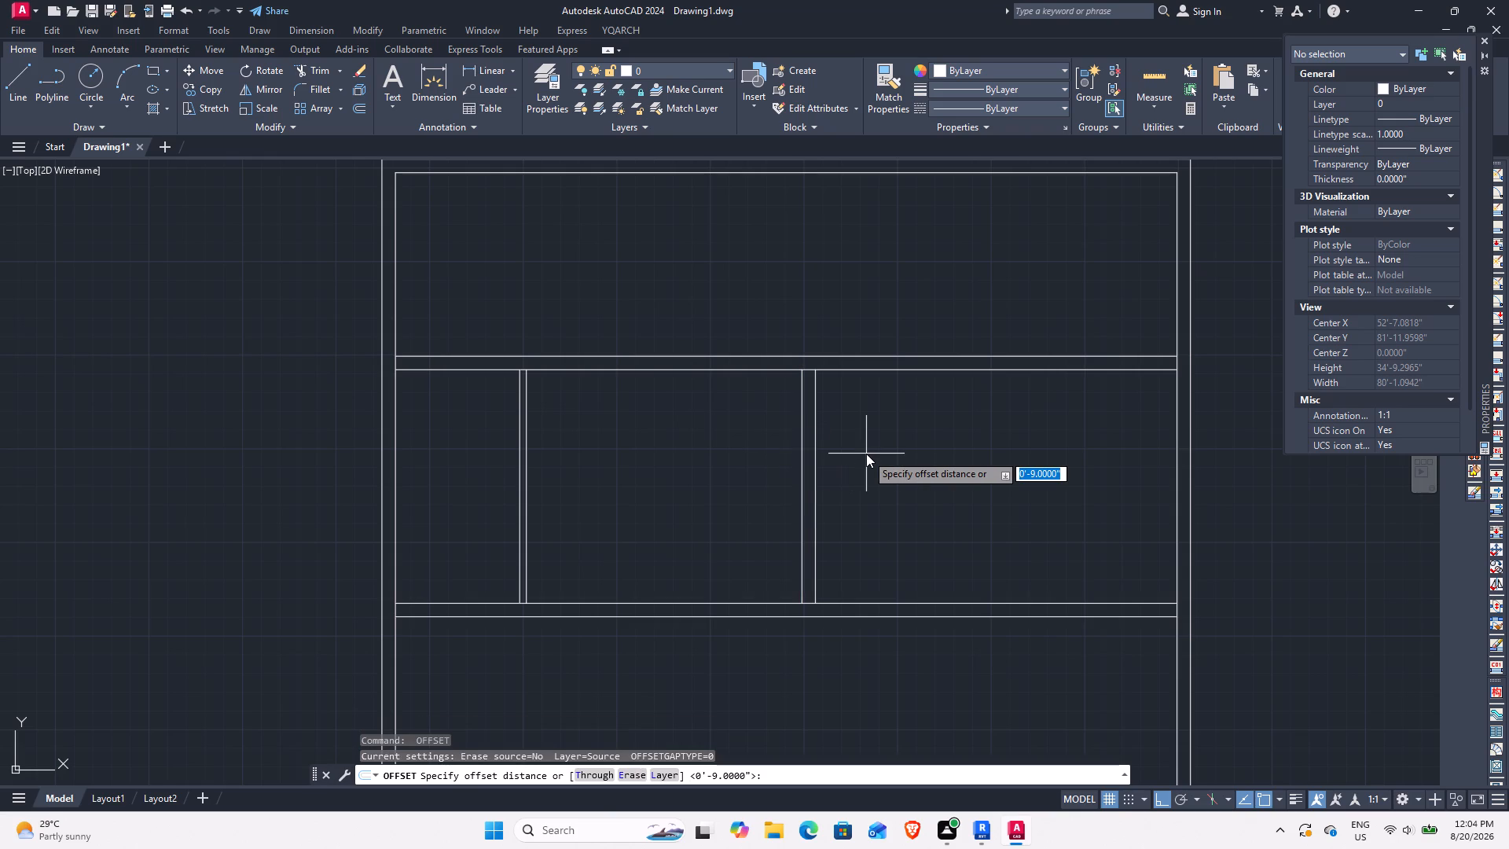
{"action": "key", "text": "apostrophe"}
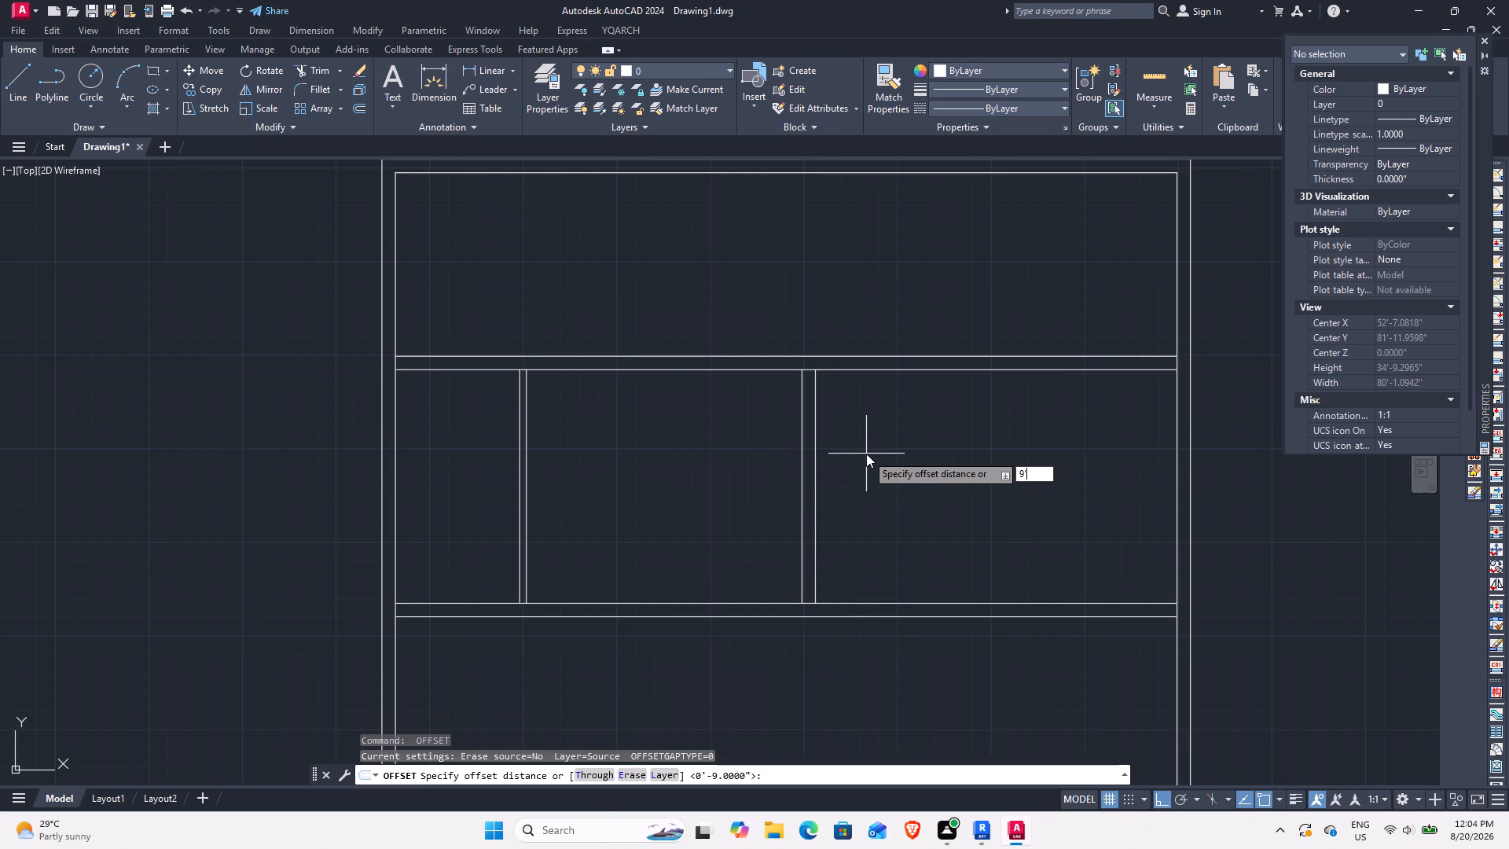
{"action": "key", "text": "1"}
{"action": "key", "text": "shift+quotedbl"}
{"action": "key", "text": "Return"}
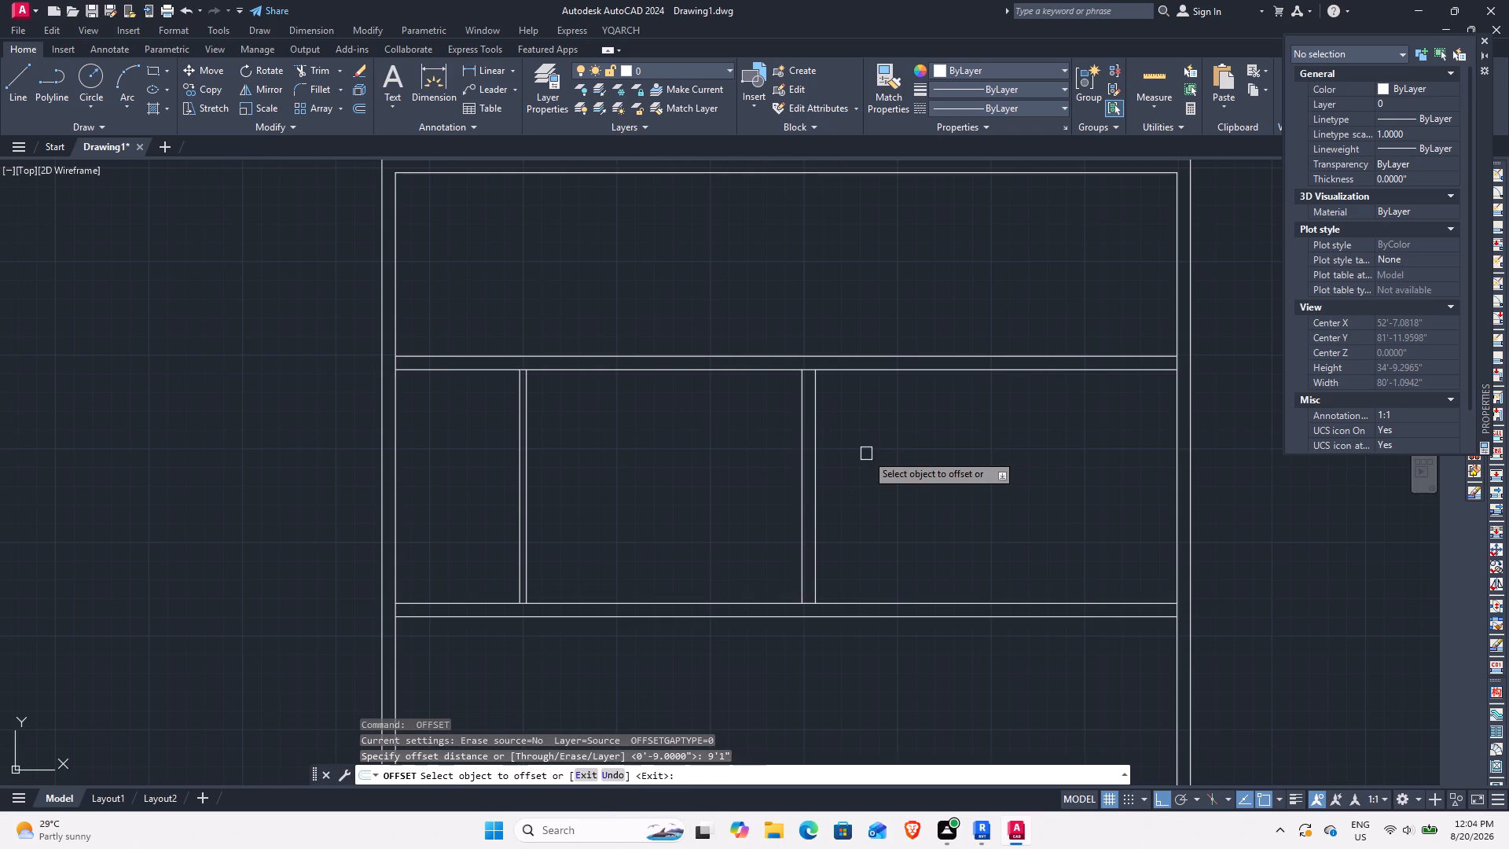
{"action": "left_click", "coordinate": [813, 457]}
{"action": "left_click", "coordinate": [971, 457]}
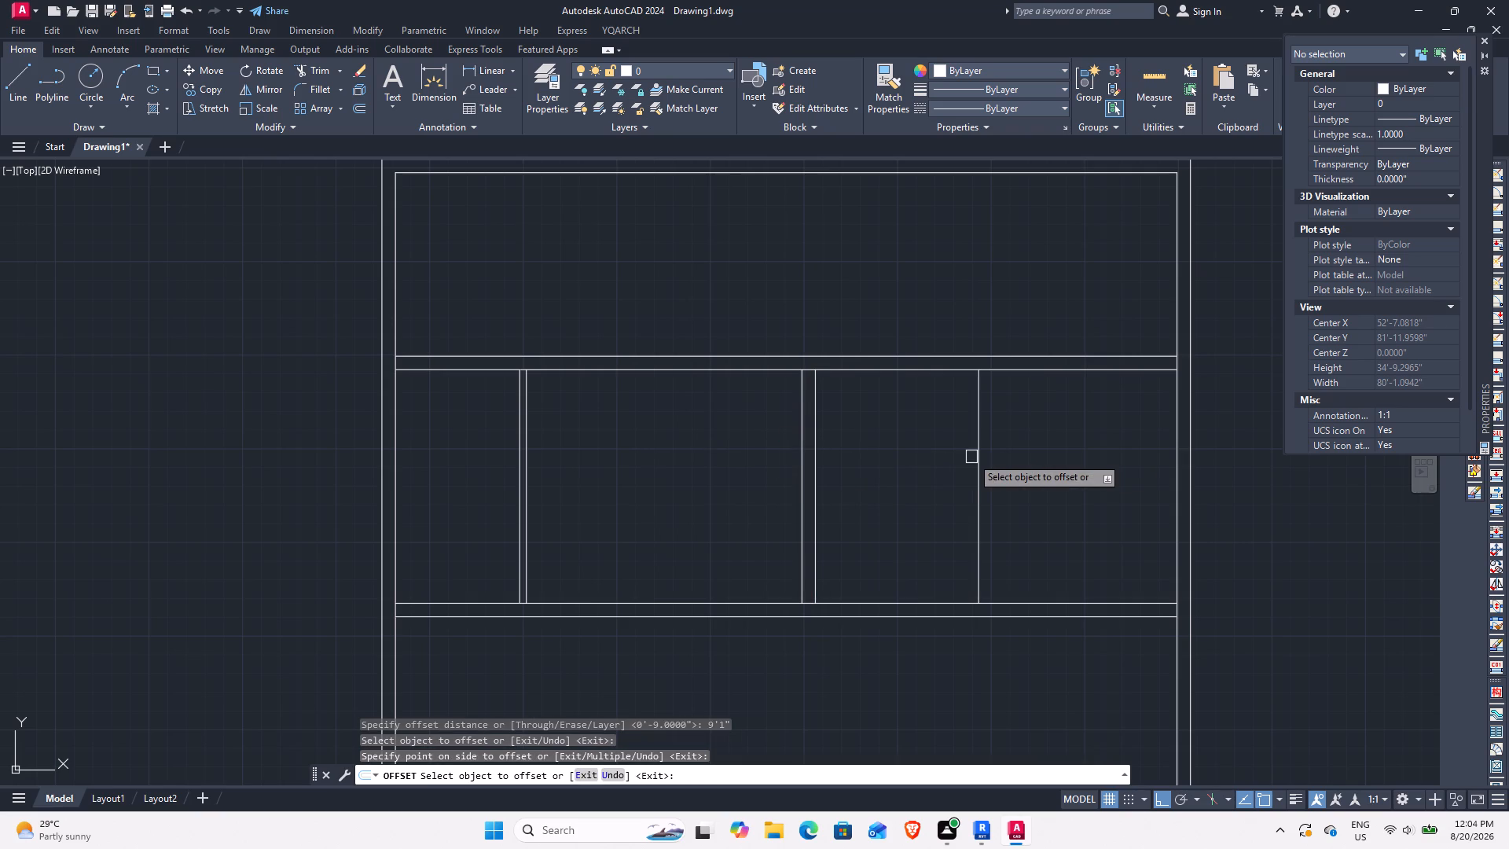
{"action": "key", "text": "space"}
Offset the newest vertical line 4.5" to the right to form a second thin partition.
{"action": "key", "text": "space"}
{"action": "type", "text": "4"}
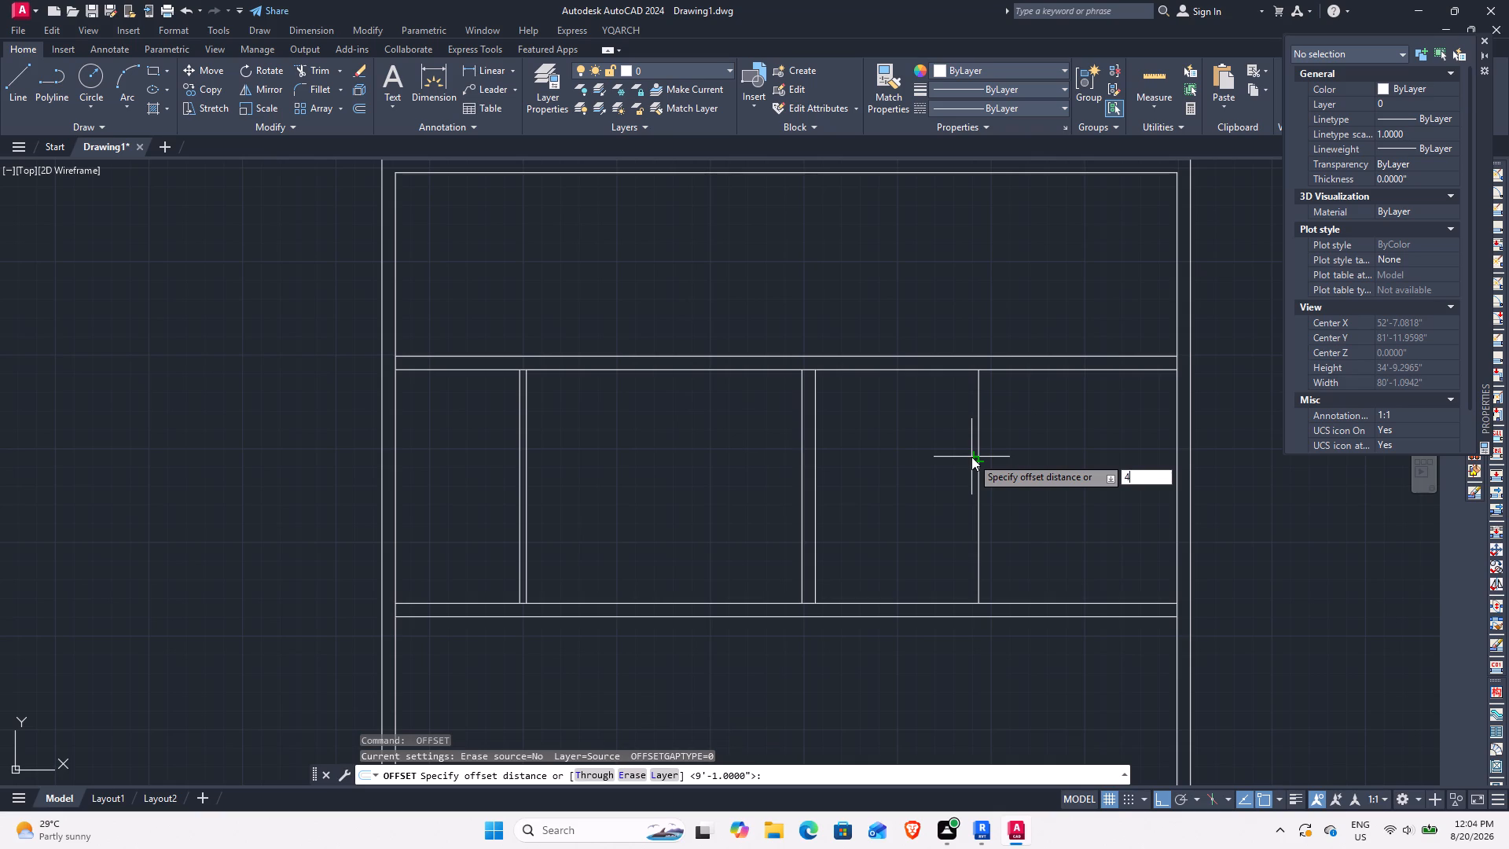
{"action": "type", "text": ".5"}
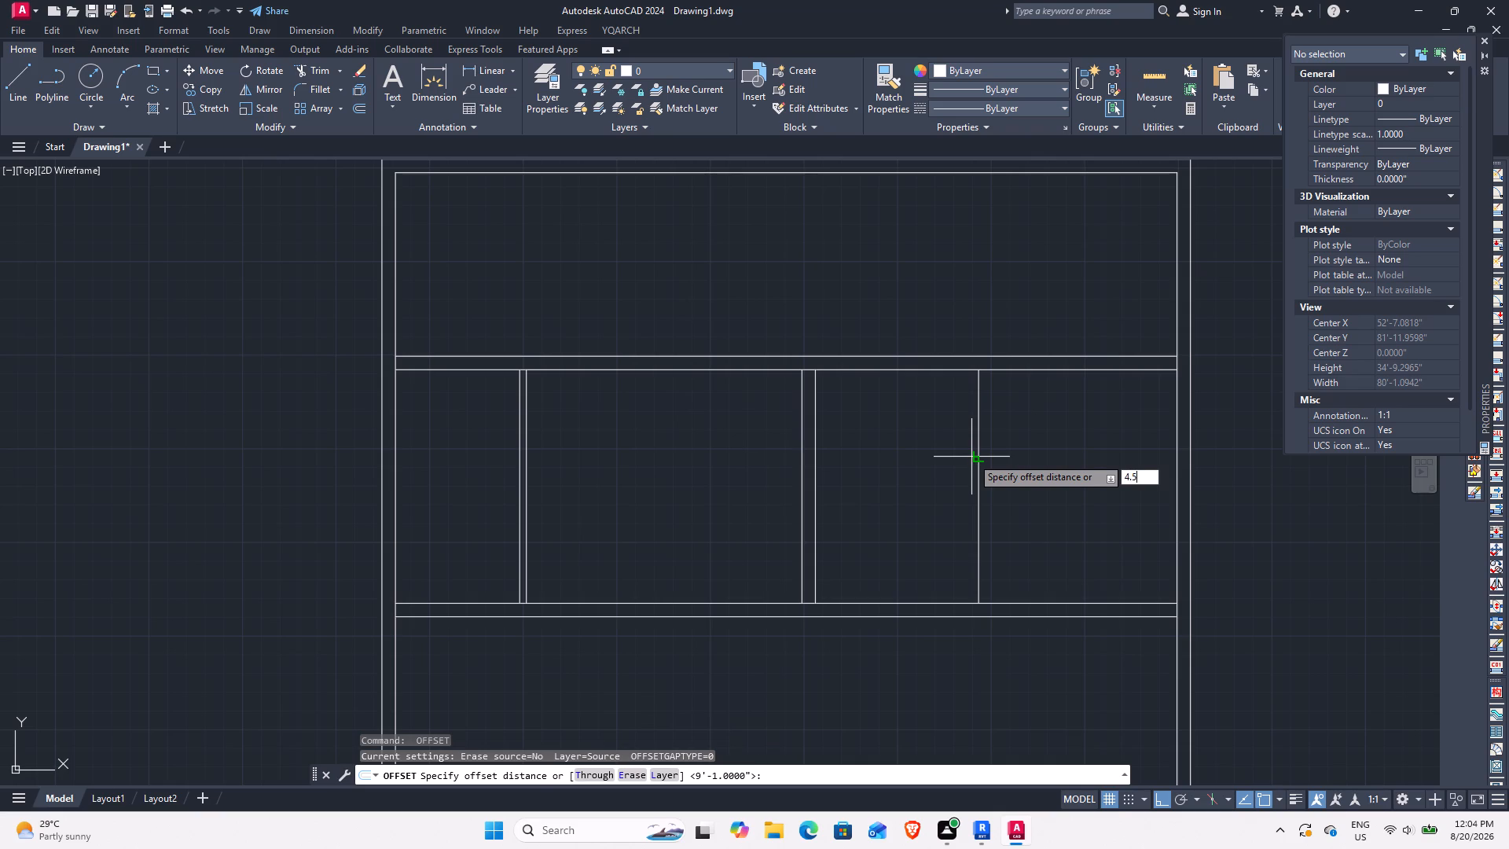
{"action": "key", "text": "space"}
{"action": "left_click", "coordinate": [982, 454]}
{"action": "left_click", "coordinate": [1049, 454]}
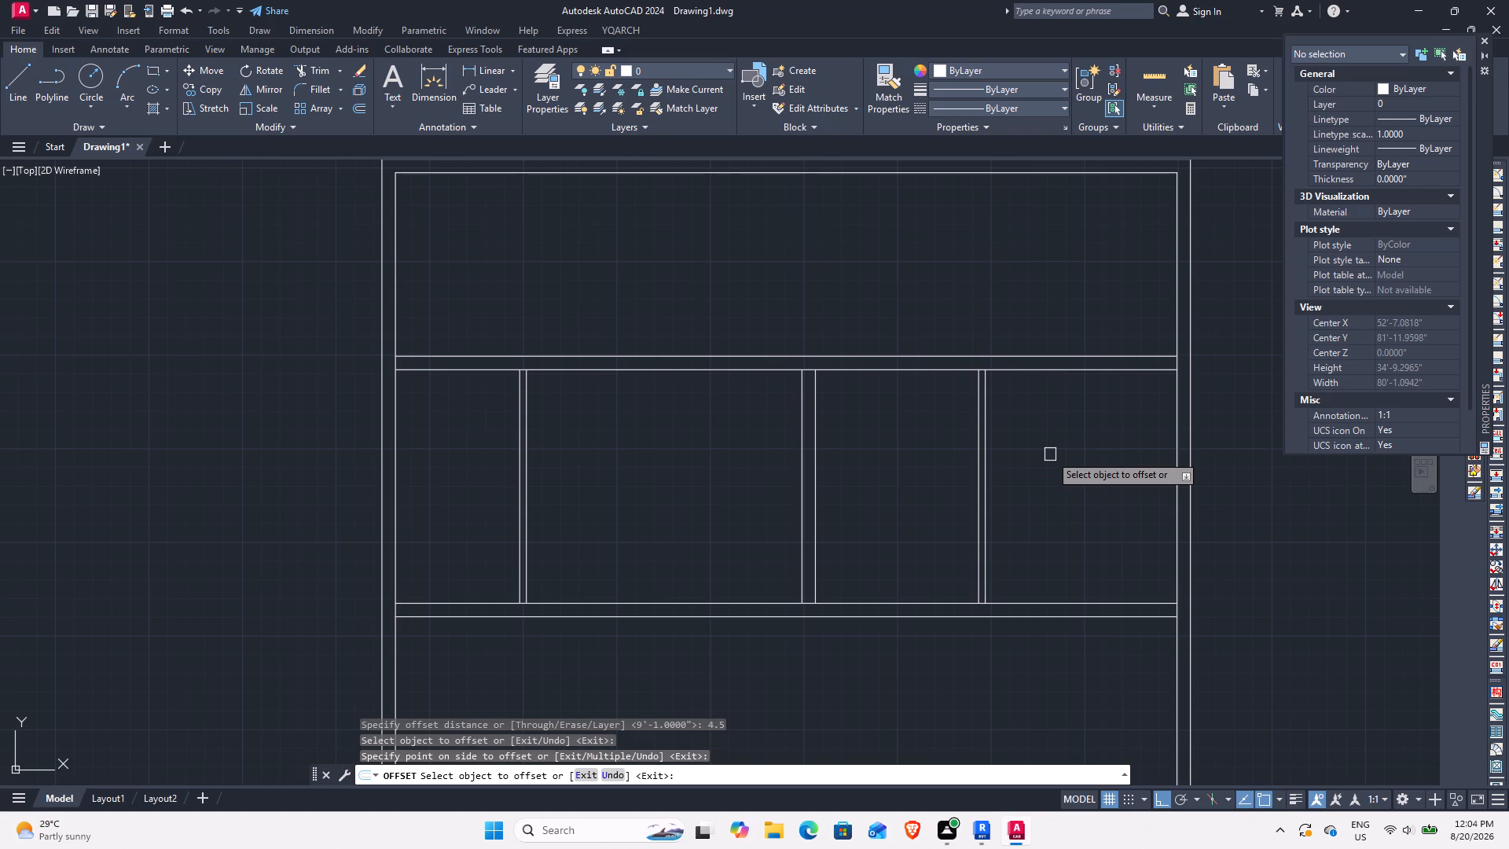
{"action": "key", "text": "space"}
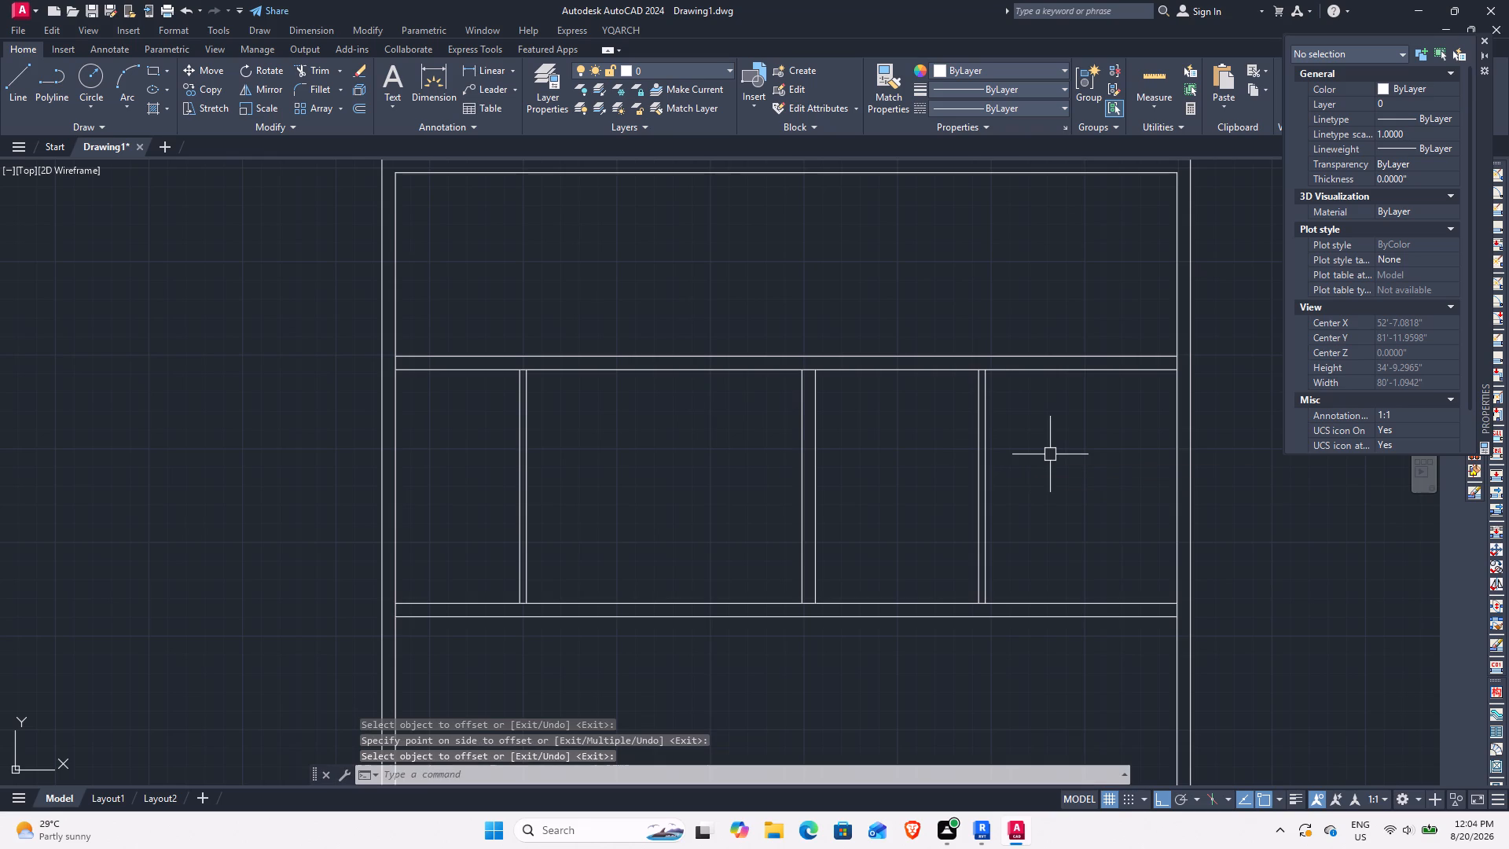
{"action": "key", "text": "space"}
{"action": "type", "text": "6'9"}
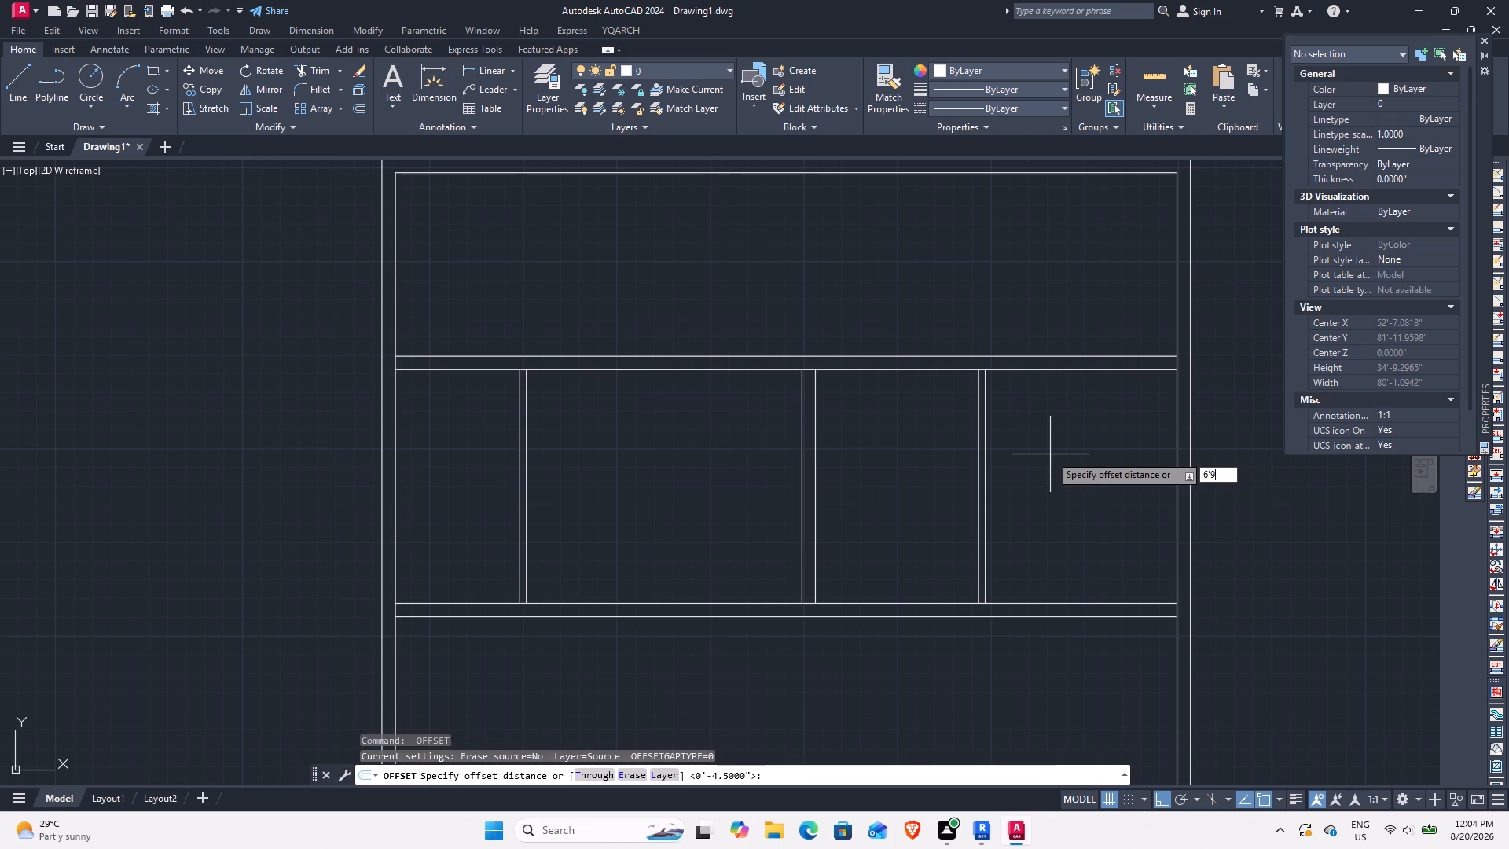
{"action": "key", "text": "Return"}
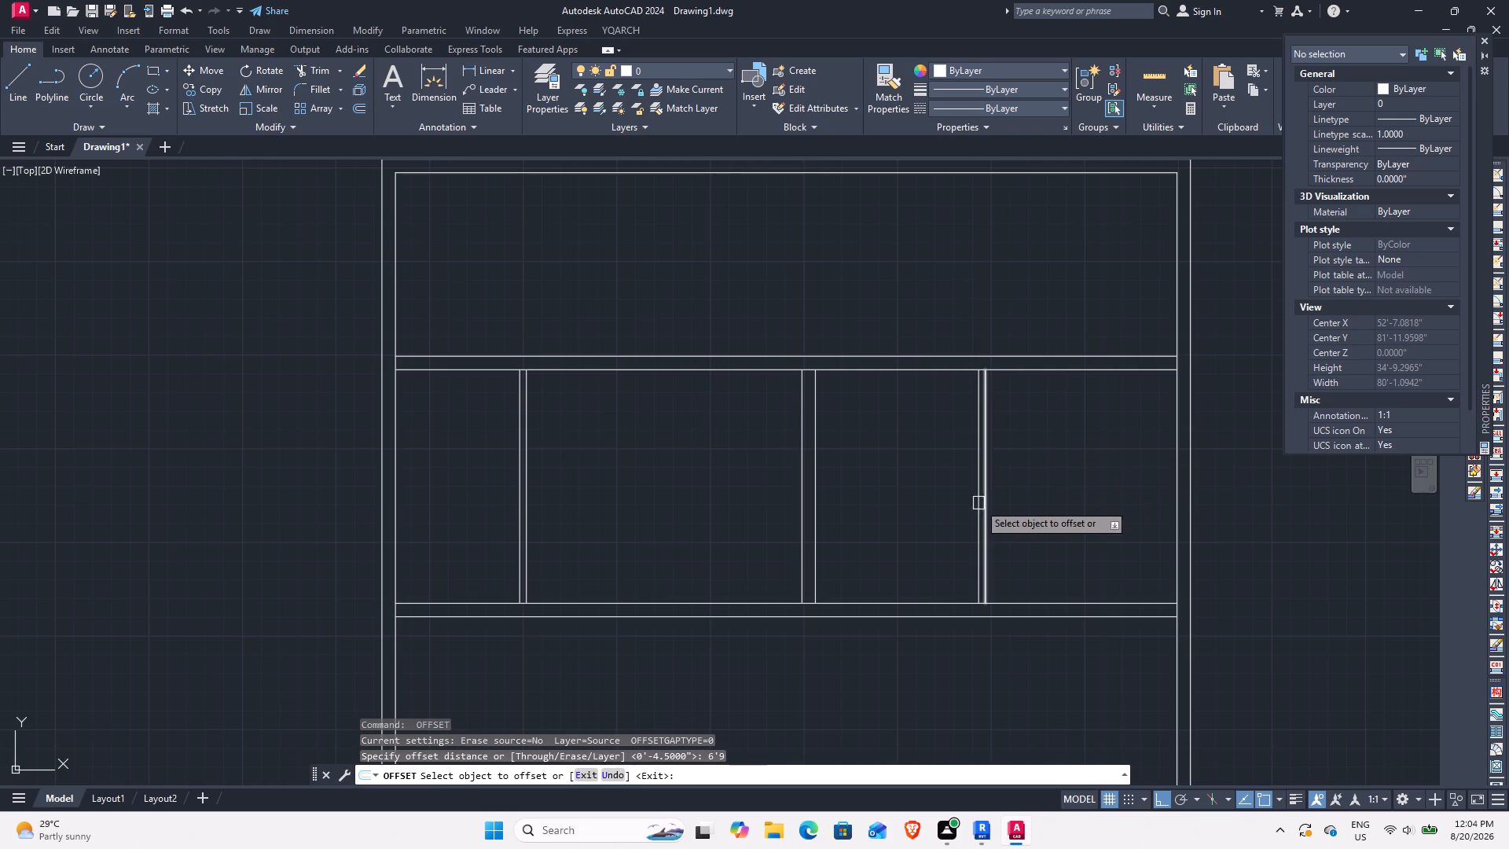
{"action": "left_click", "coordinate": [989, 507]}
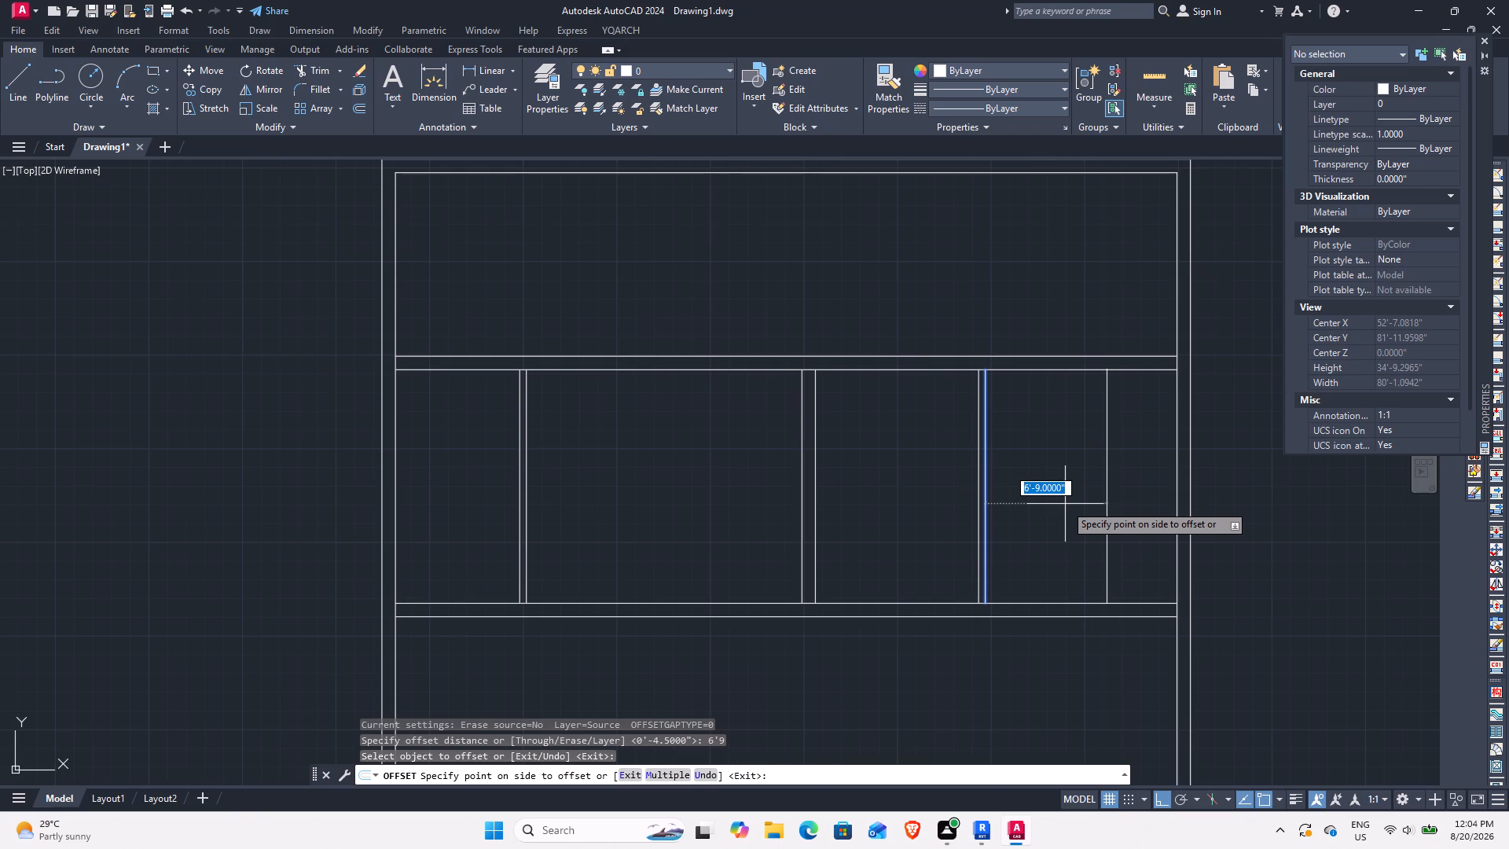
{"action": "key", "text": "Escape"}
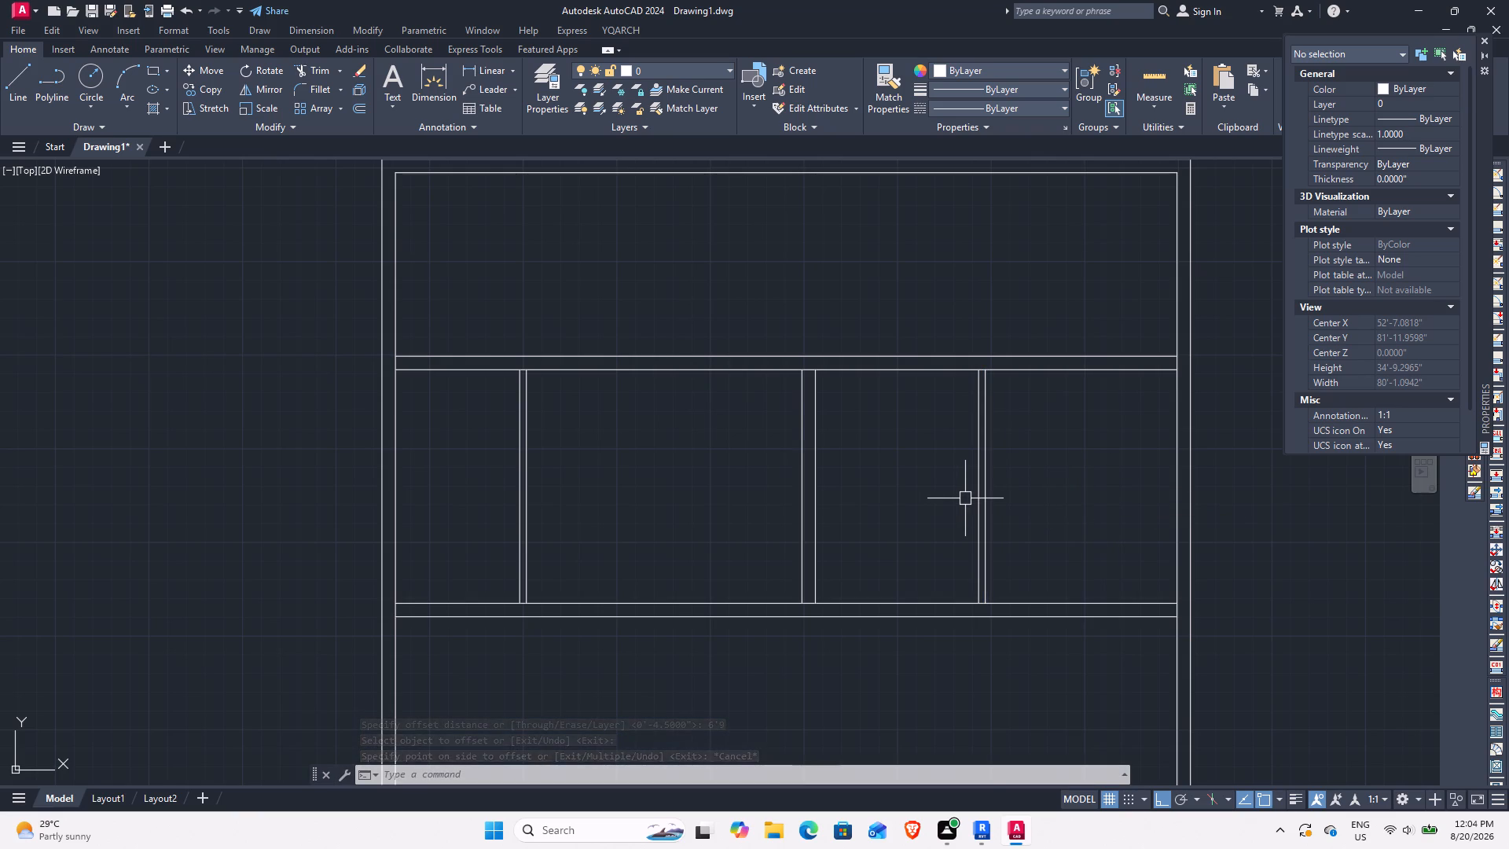
Set the Standard dimension style's text height to 3" and make that style current.
{"action": "type", "text": "D"}
{"action": "key", "text": "space"}
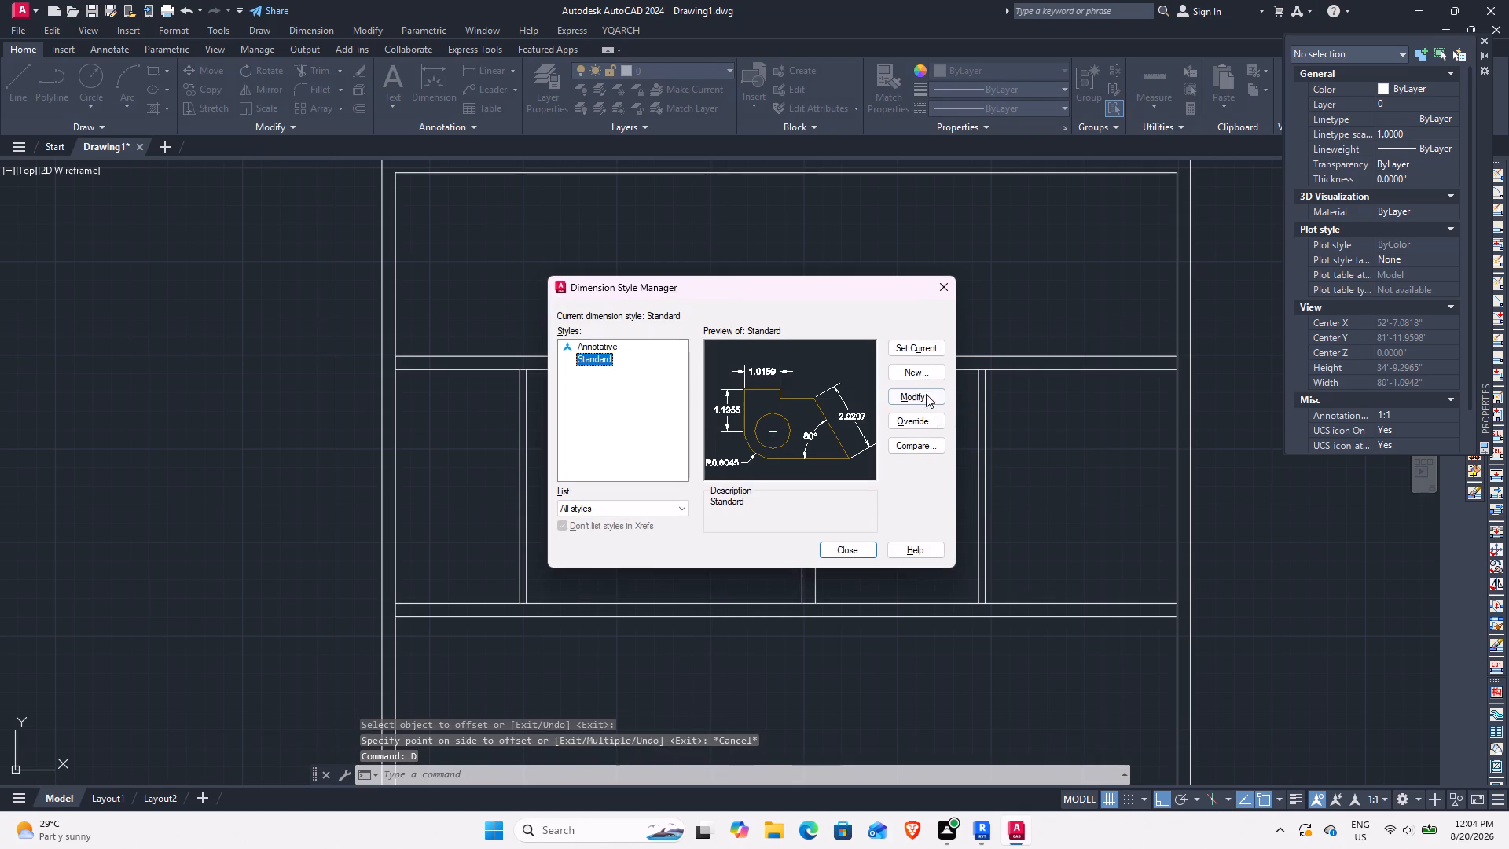
{"action": "left_click", "coordinate": [924, 395]}
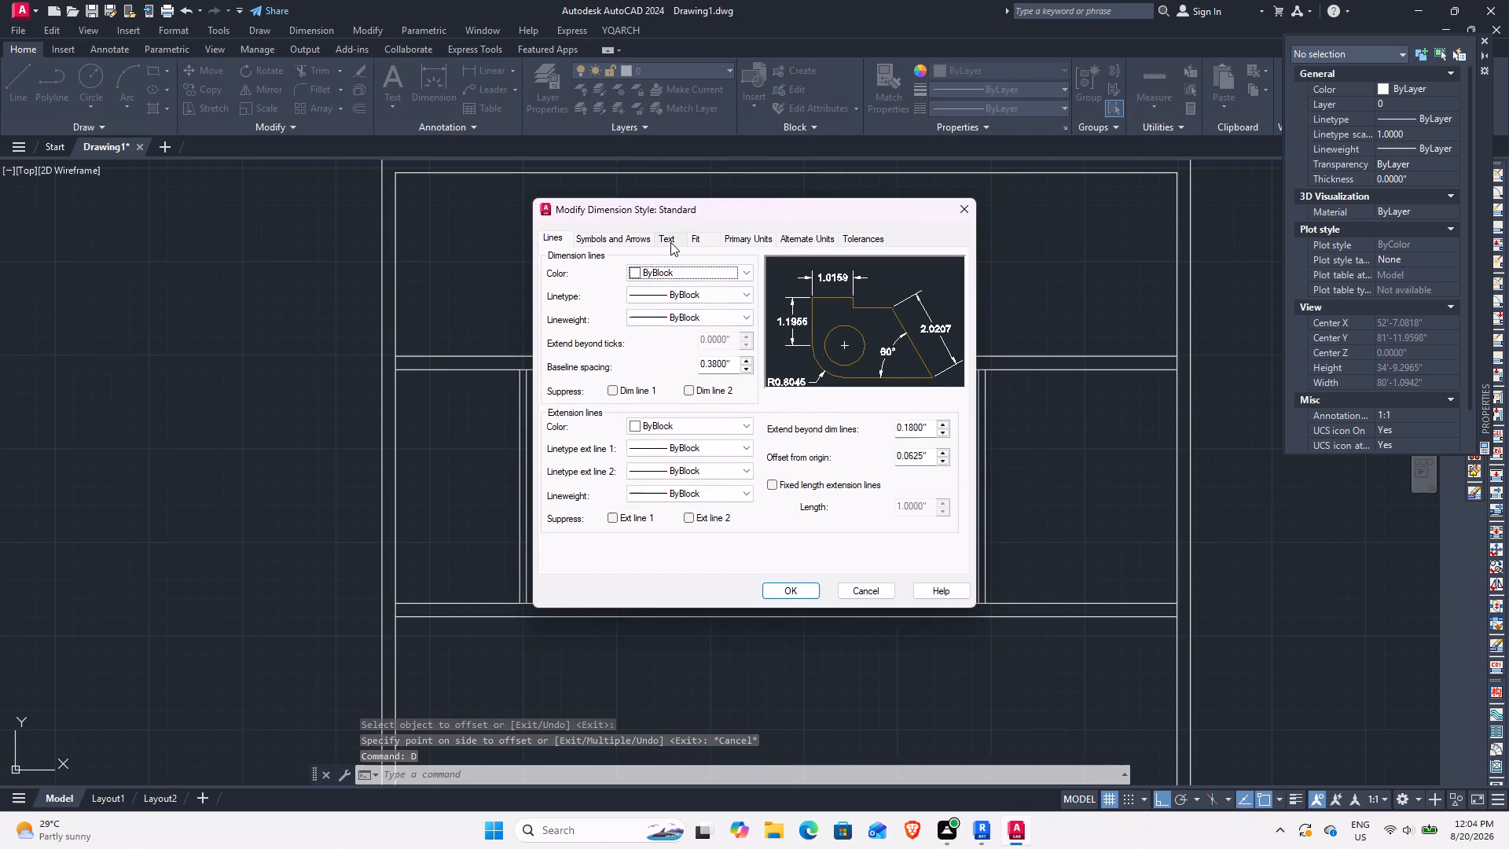
{"action": "left_click", "coordinate": [670, 242]}
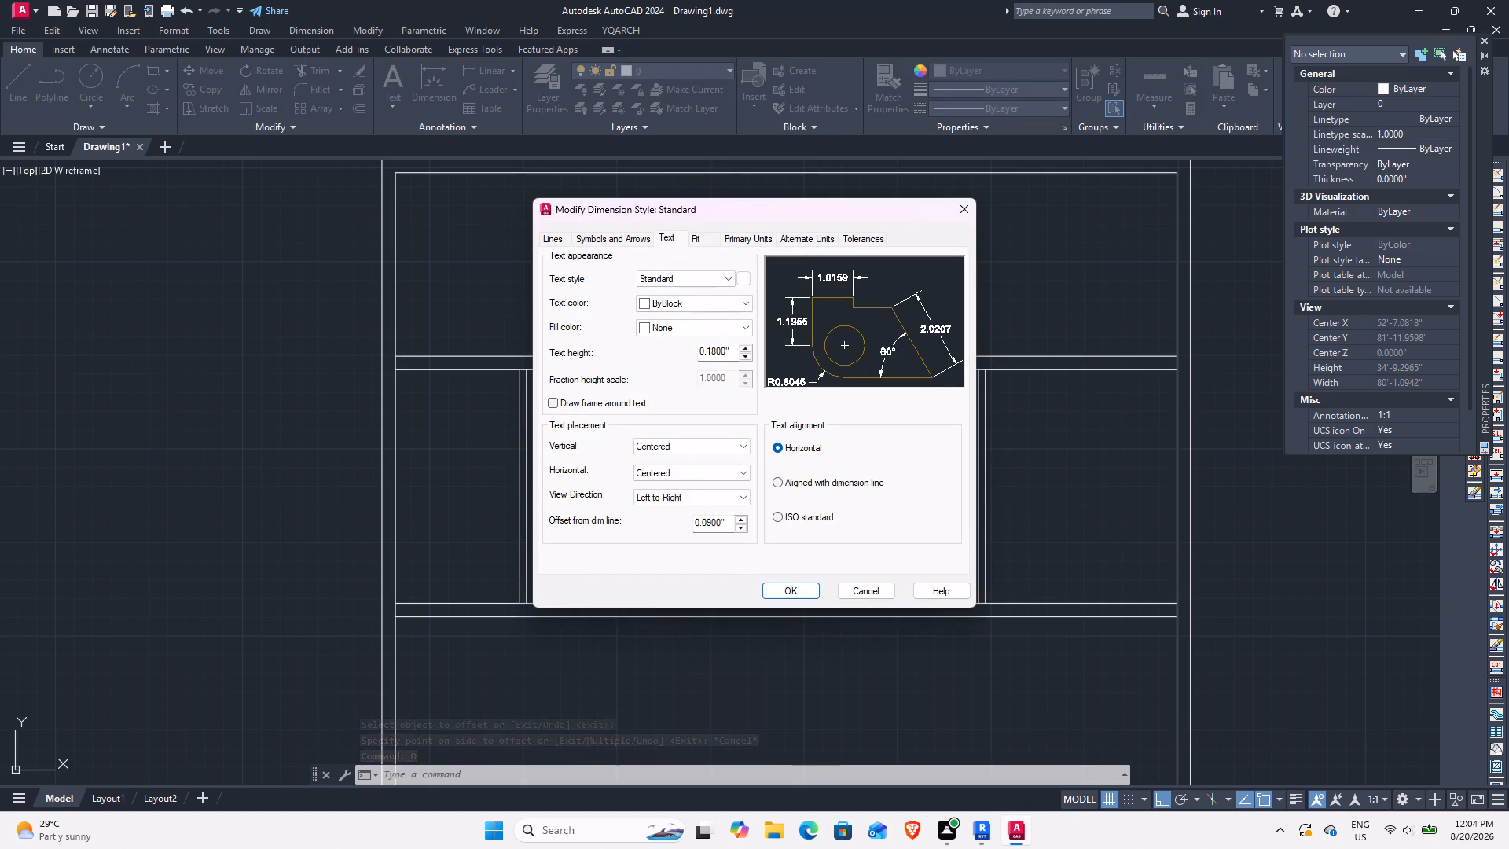
{"action": "left_click", "coordinate": [730, 346]}
{"action": "left_click_drag", "start_coordinate": [732, 350], "coordinate": [640, 350]}
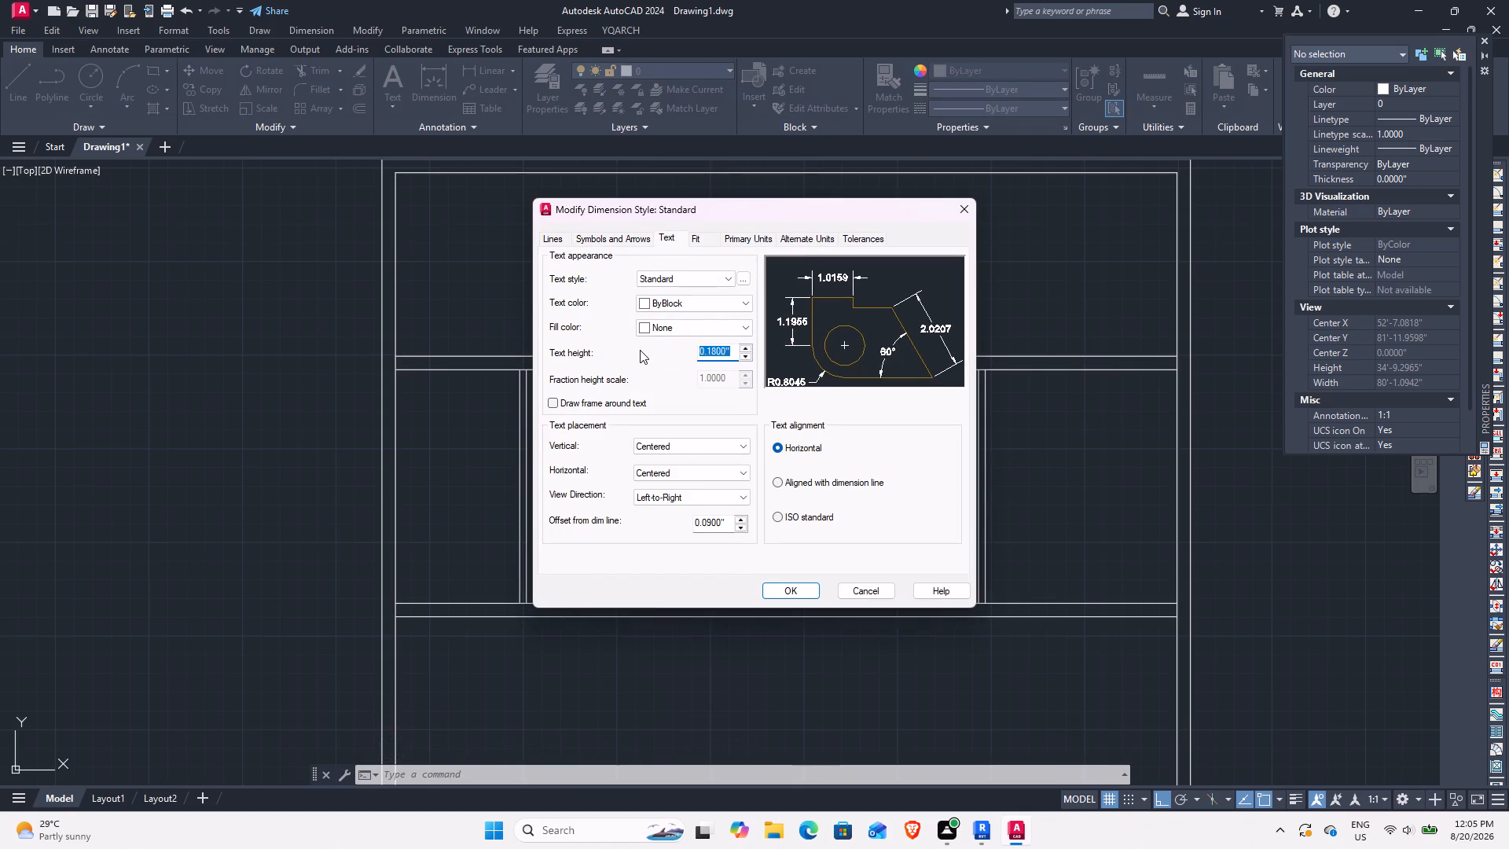
{"action": "key", "text": "3"}
{"action": "key", "text": "Return"}
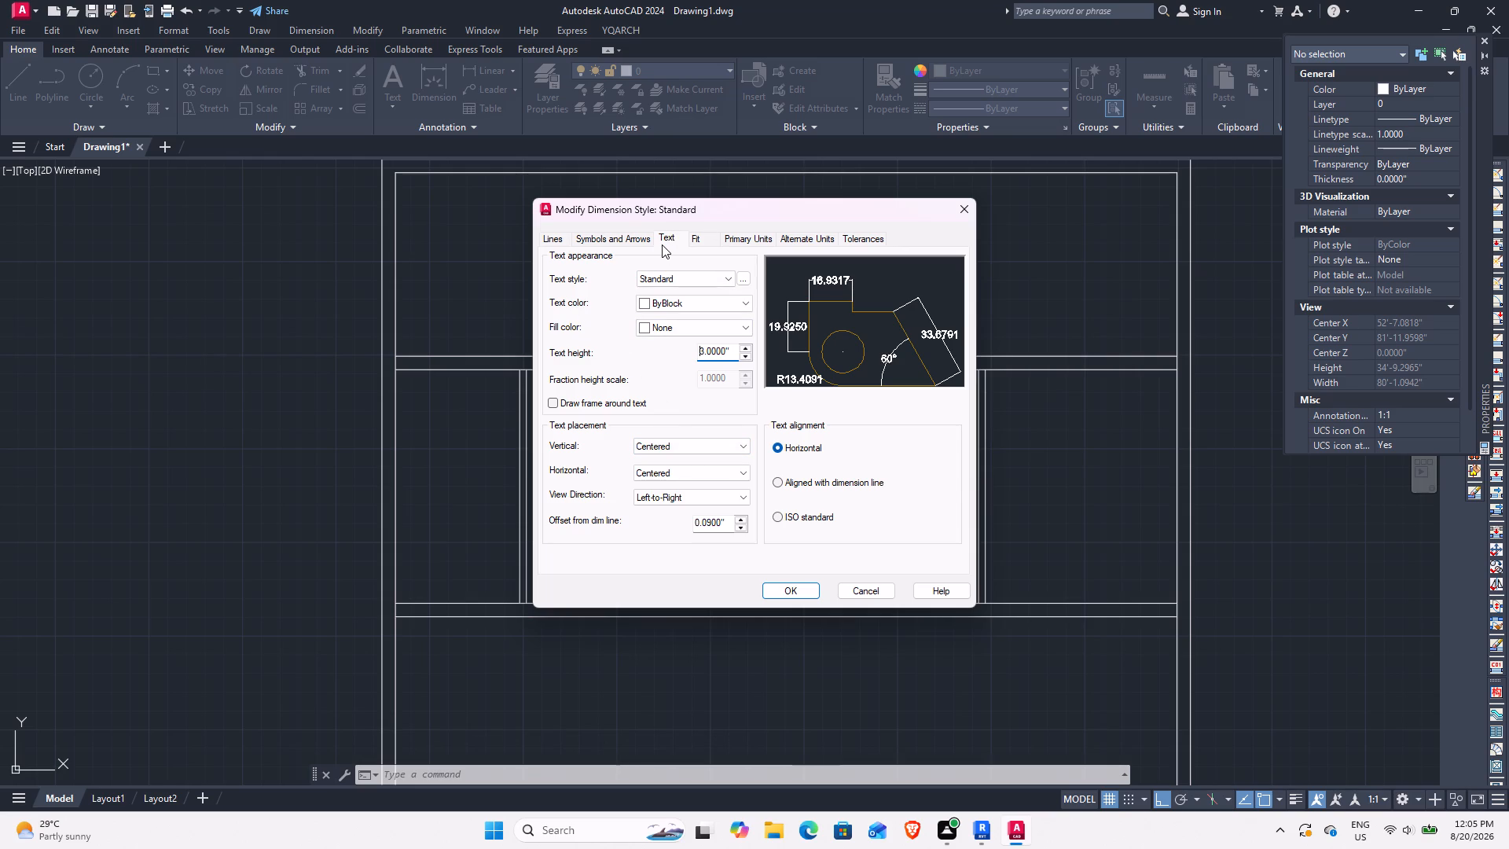
{"action": "left_click", "coordinate": [793, 593]}
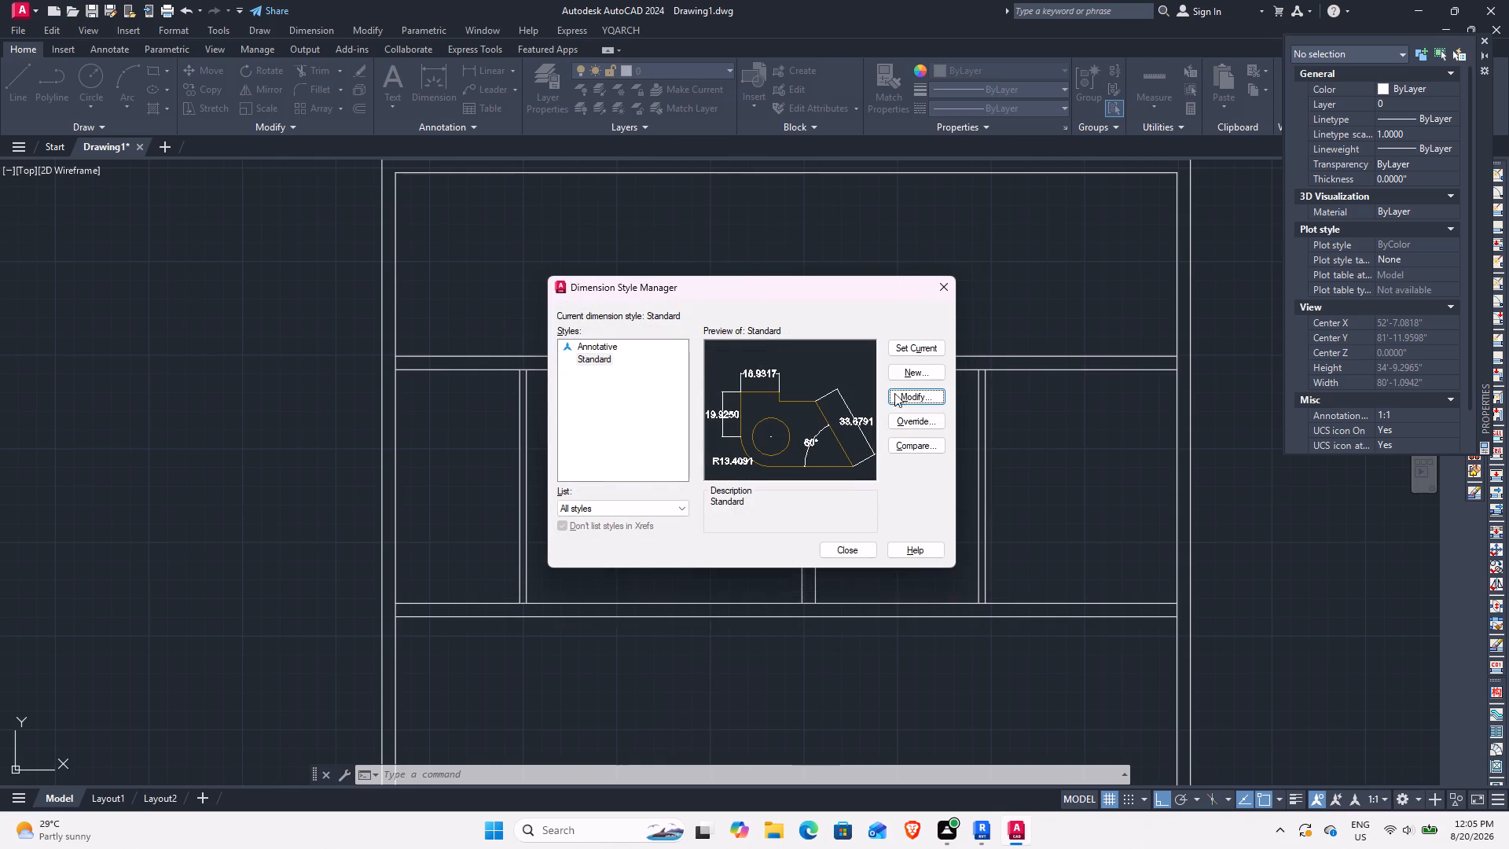
{"action": "left_click", "coordinate": [909, 353]}
{"action": "left_click", "coordinate": [849, 559]}
{"action": "left_click", "coordinate": [842, 549]}
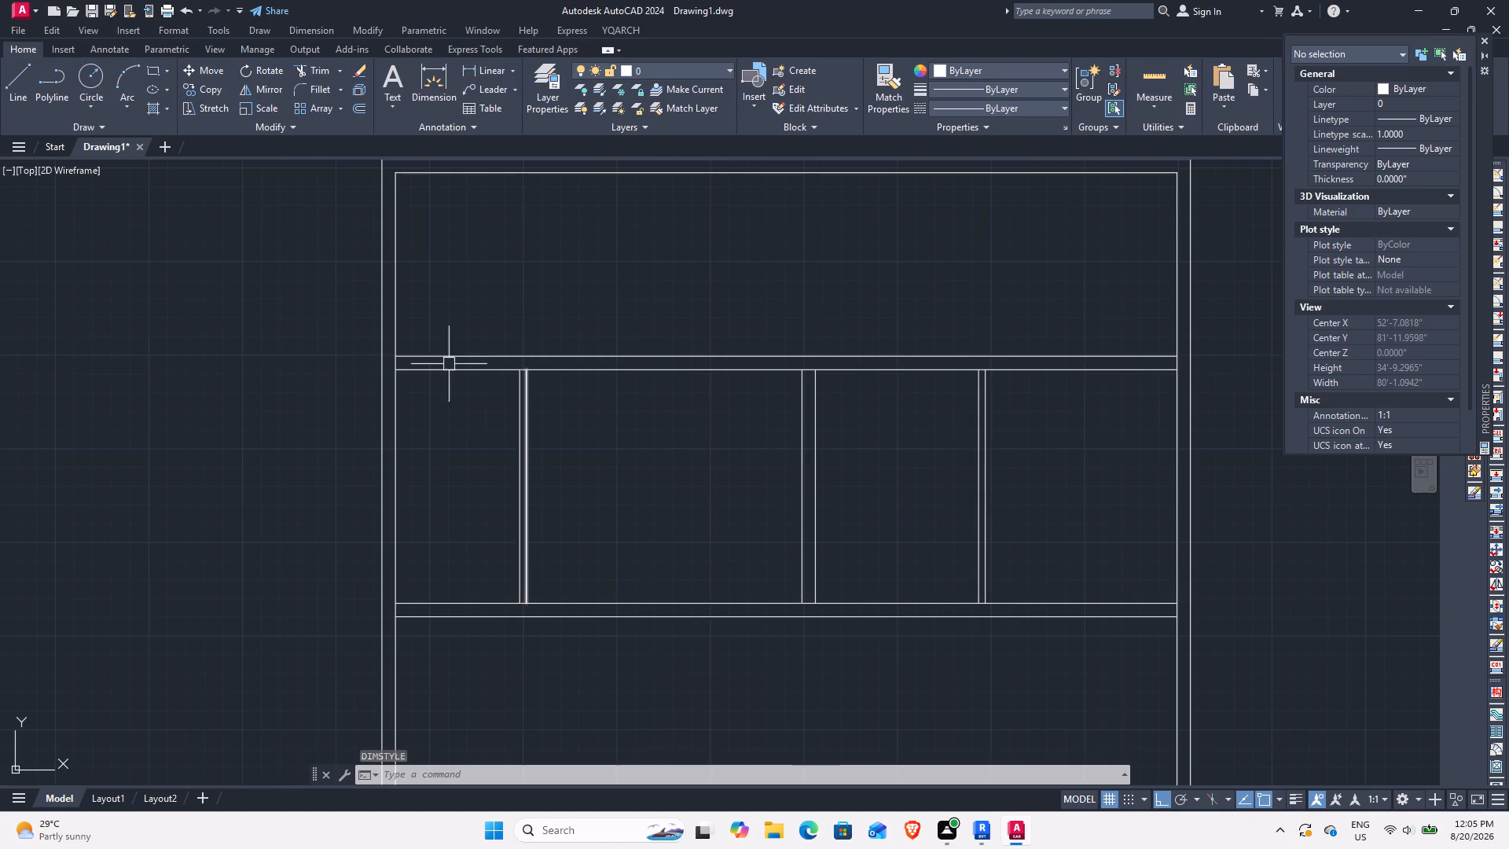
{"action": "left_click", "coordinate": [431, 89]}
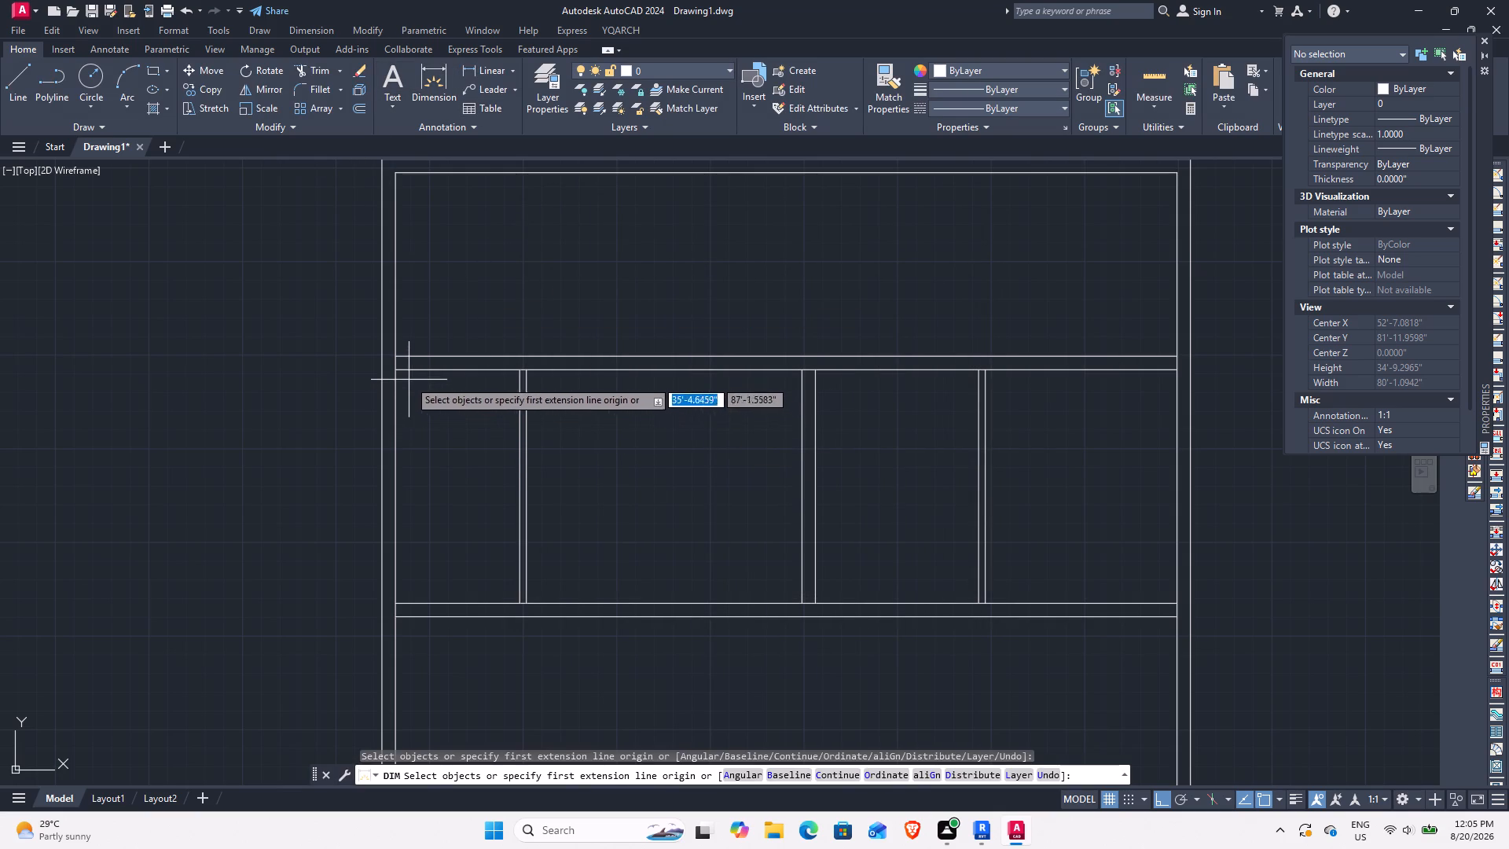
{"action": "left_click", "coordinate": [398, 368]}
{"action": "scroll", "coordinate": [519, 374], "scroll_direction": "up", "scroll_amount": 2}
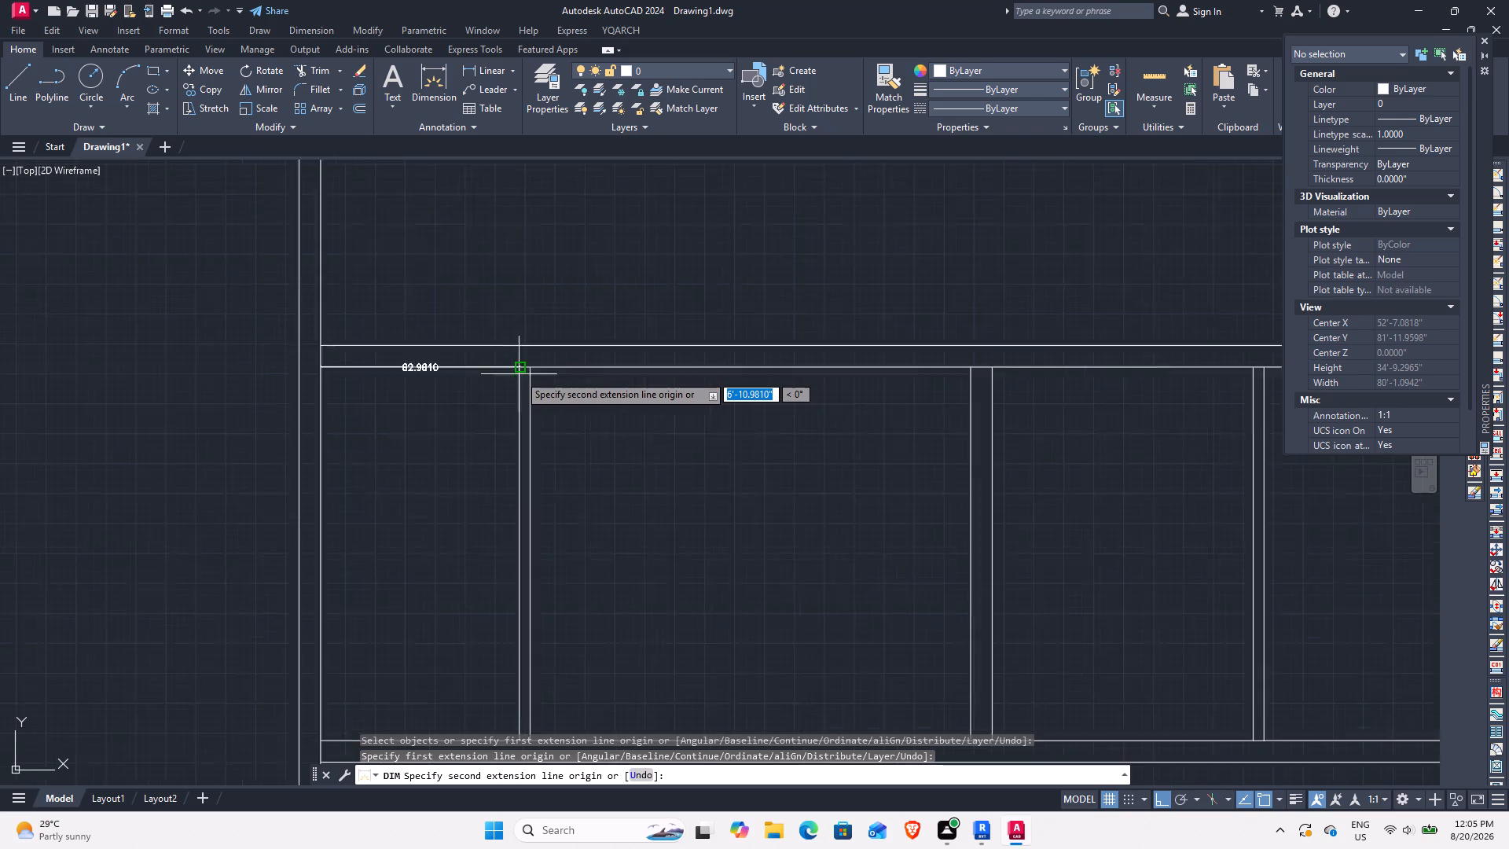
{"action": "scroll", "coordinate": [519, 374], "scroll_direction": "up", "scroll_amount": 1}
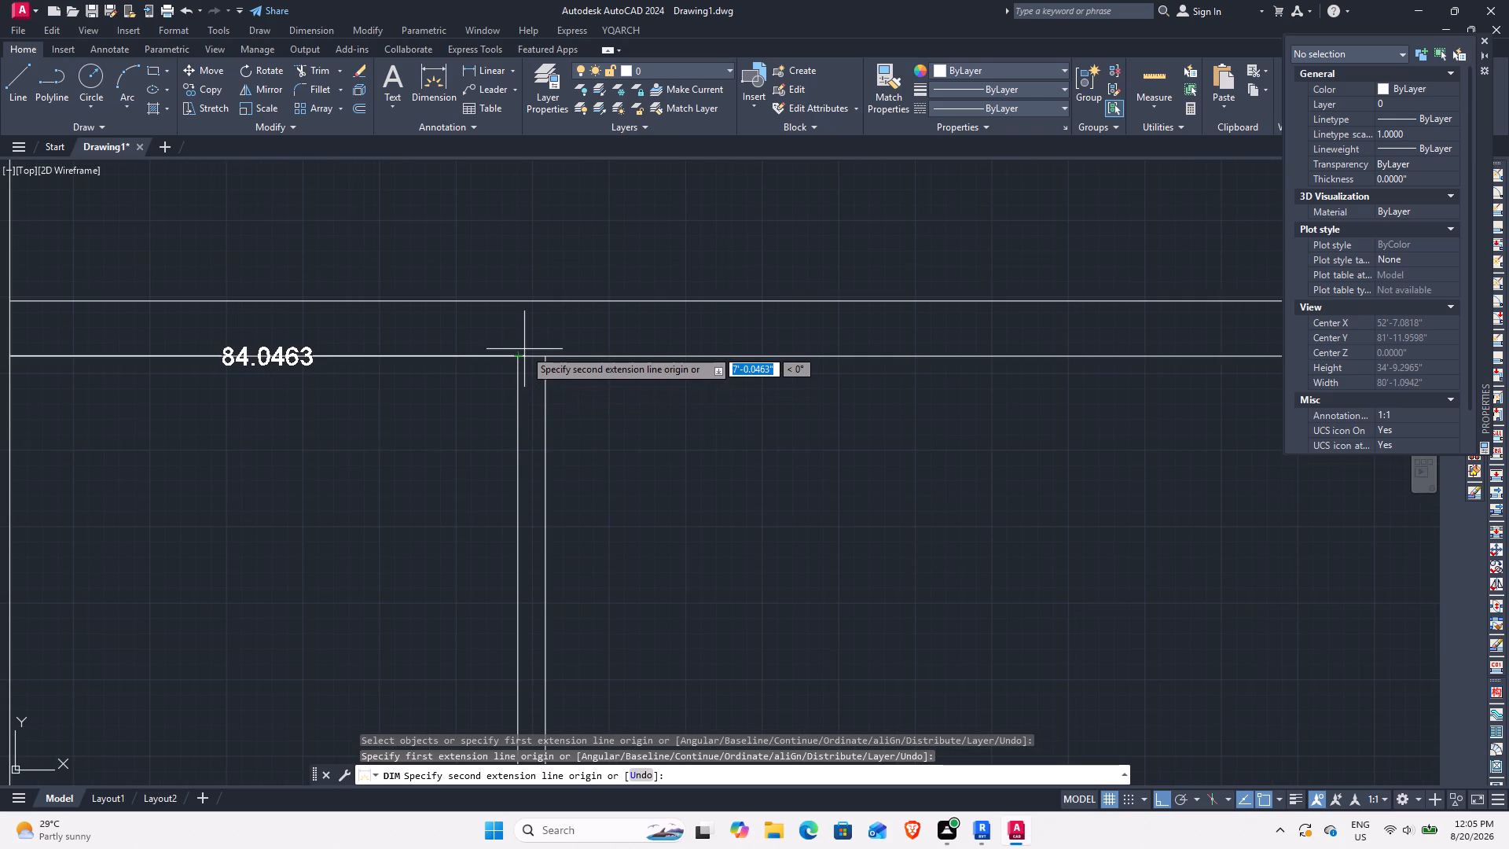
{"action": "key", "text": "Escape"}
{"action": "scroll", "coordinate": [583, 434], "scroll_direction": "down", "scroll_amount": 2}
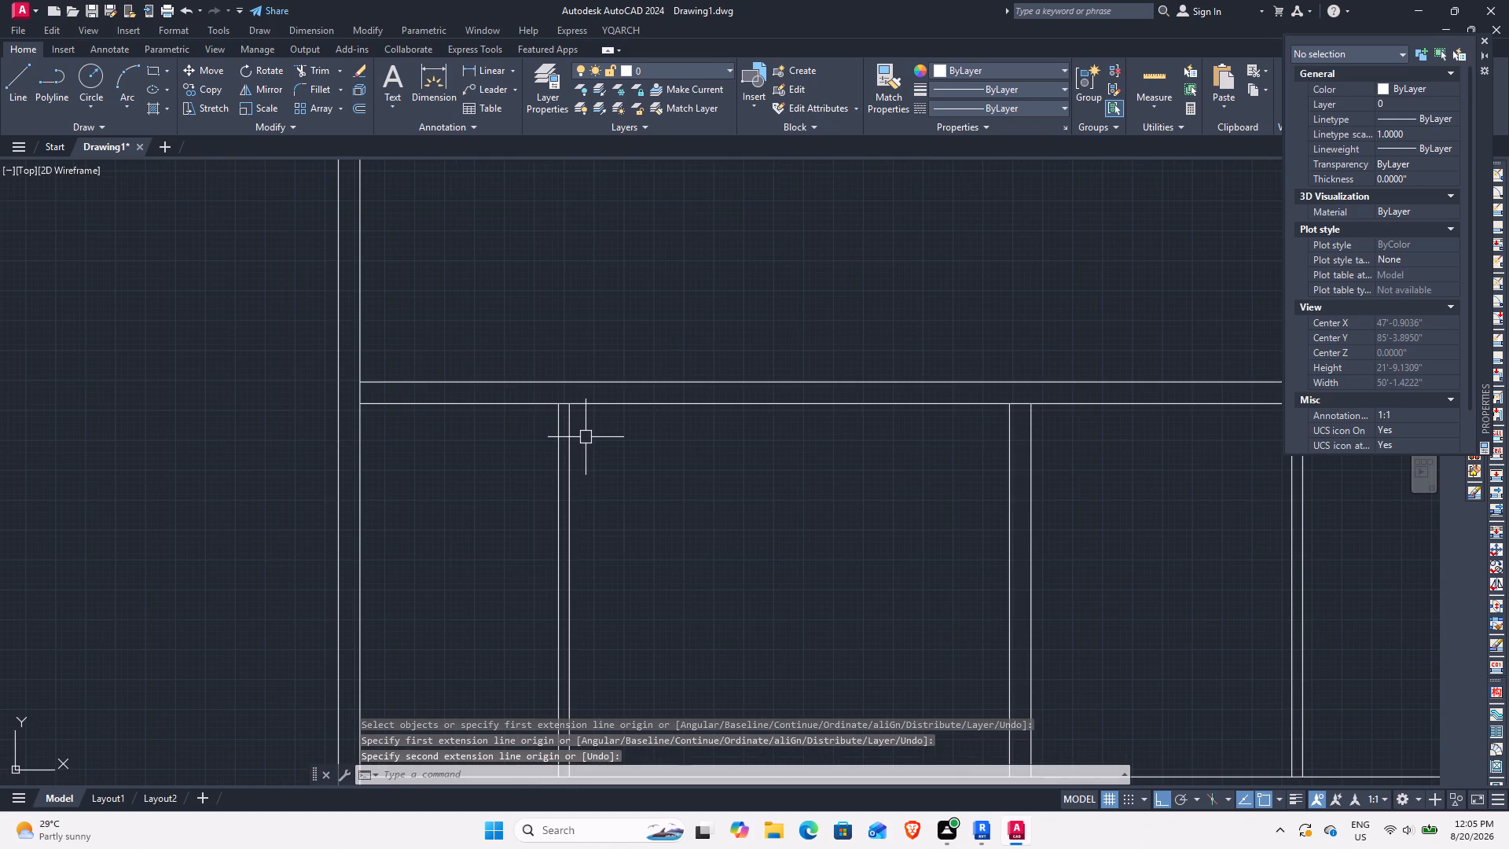
Set the Standard dimension style's primary units to Engineering with 0'-0.0" precision and make that style current.
{"action": "key", "text": "d"}
{"action": "key", "text": "space"}
{"action": "scroll", "coordinate": [588, 437], "scroll_direction": "down", "scroll_amount": 1}
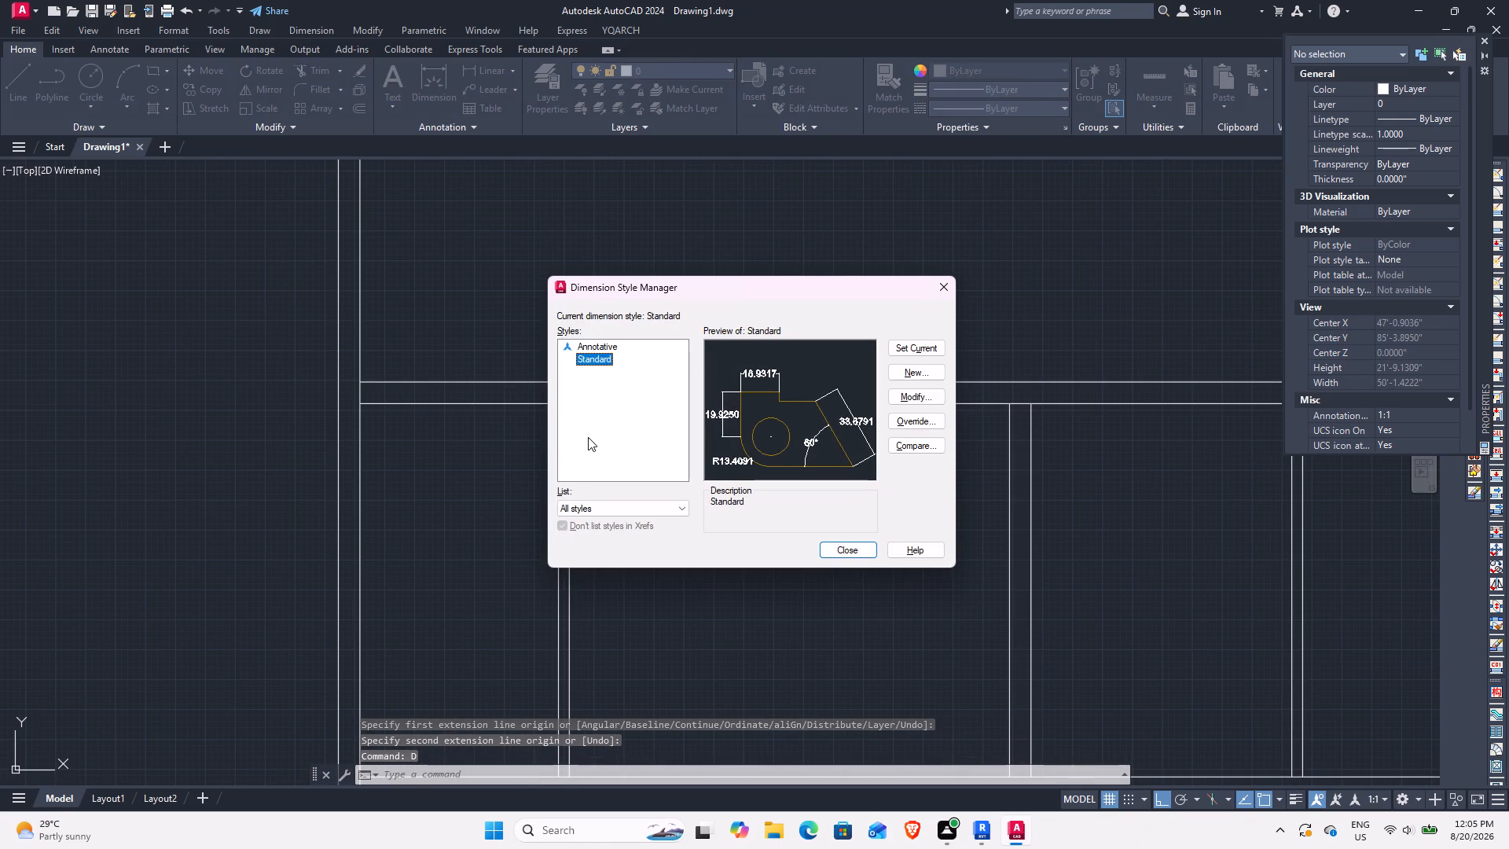
{"action": "left_click", "coordinate": [899, 391]}
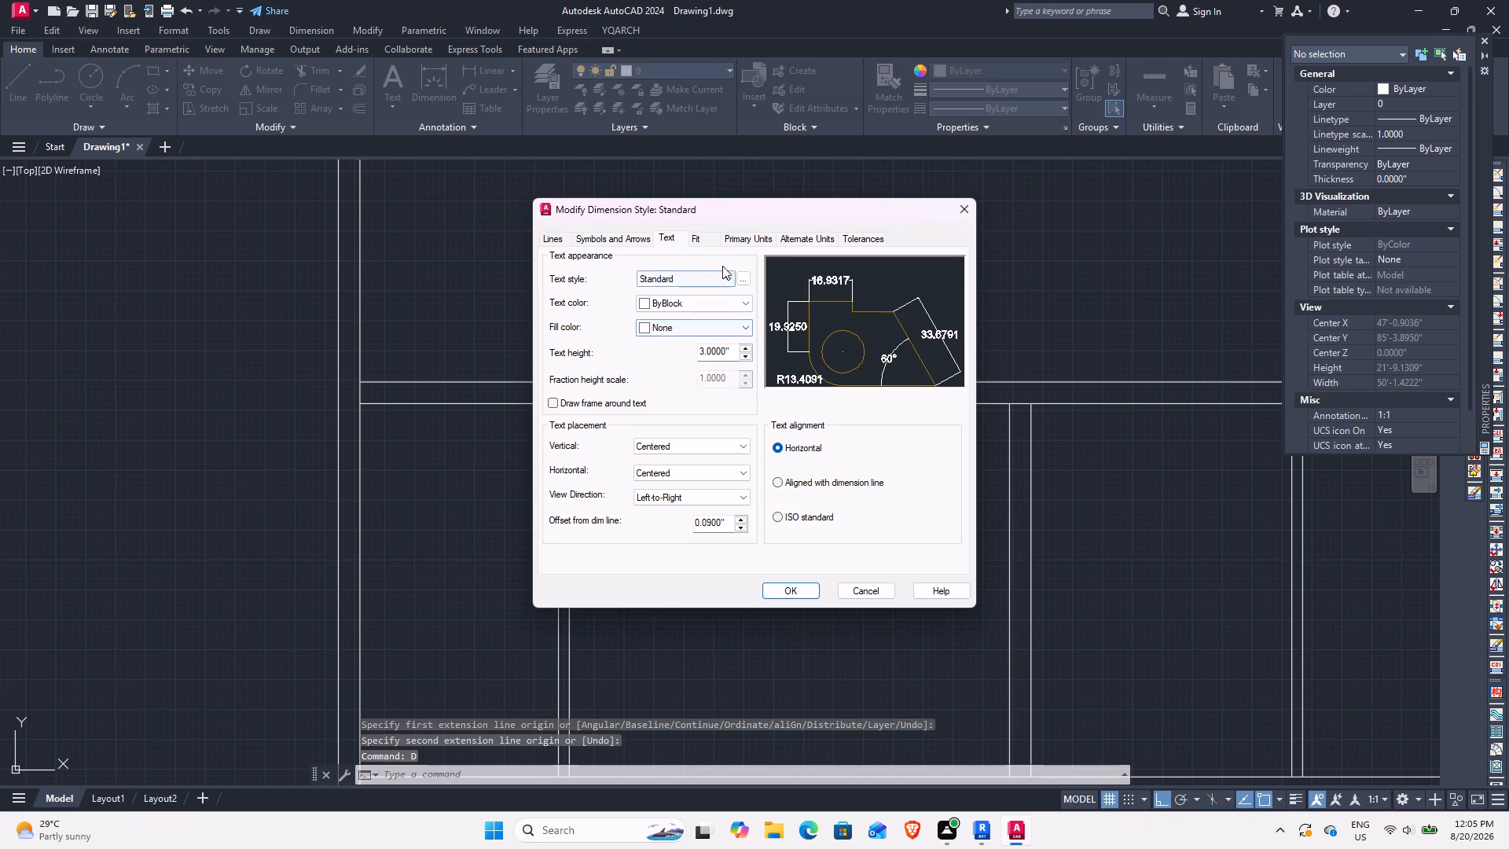
{"action": "left_click", "coordinate": [731, 240]}
{"action": "left_click", "coordinate": [698, 282]}
{"action": "left_click", "coordinate": [706, 278]}
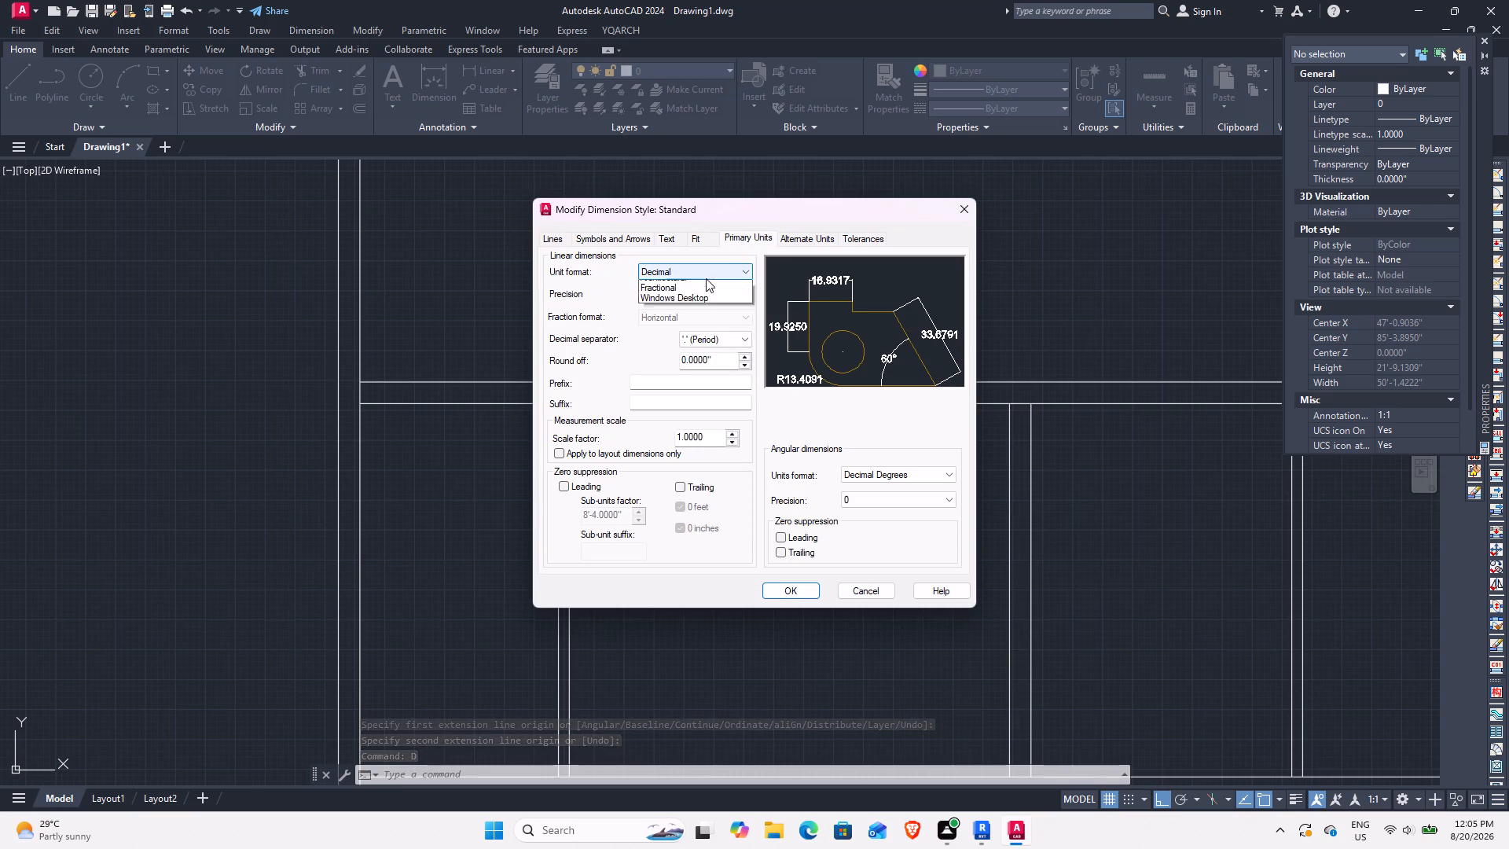
{"action": "left_click", "coordinate": [695, 303]}
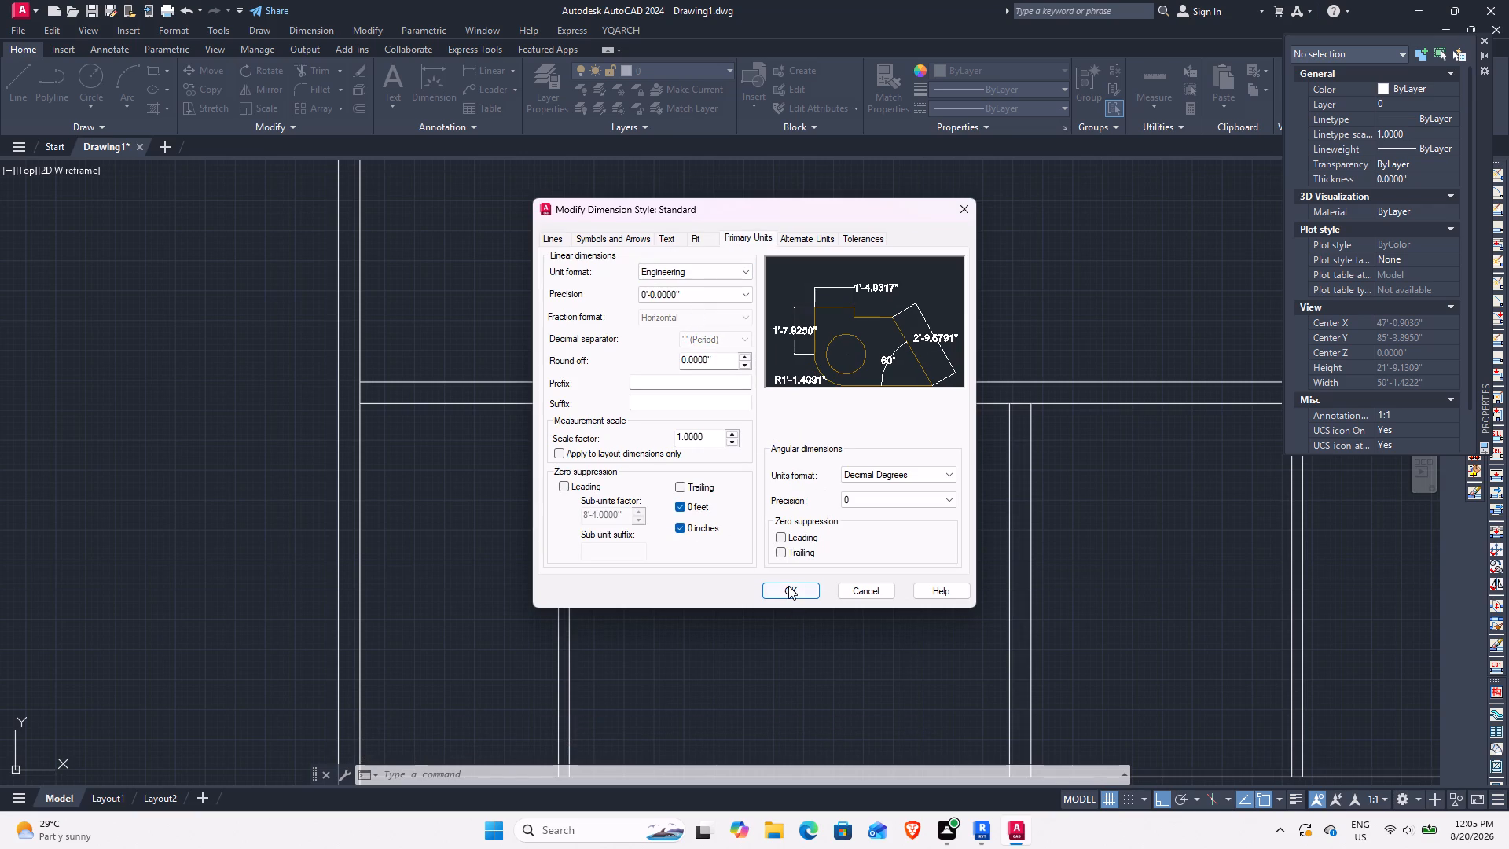
{"action": "left_click", "coordinate": [740, 293]}
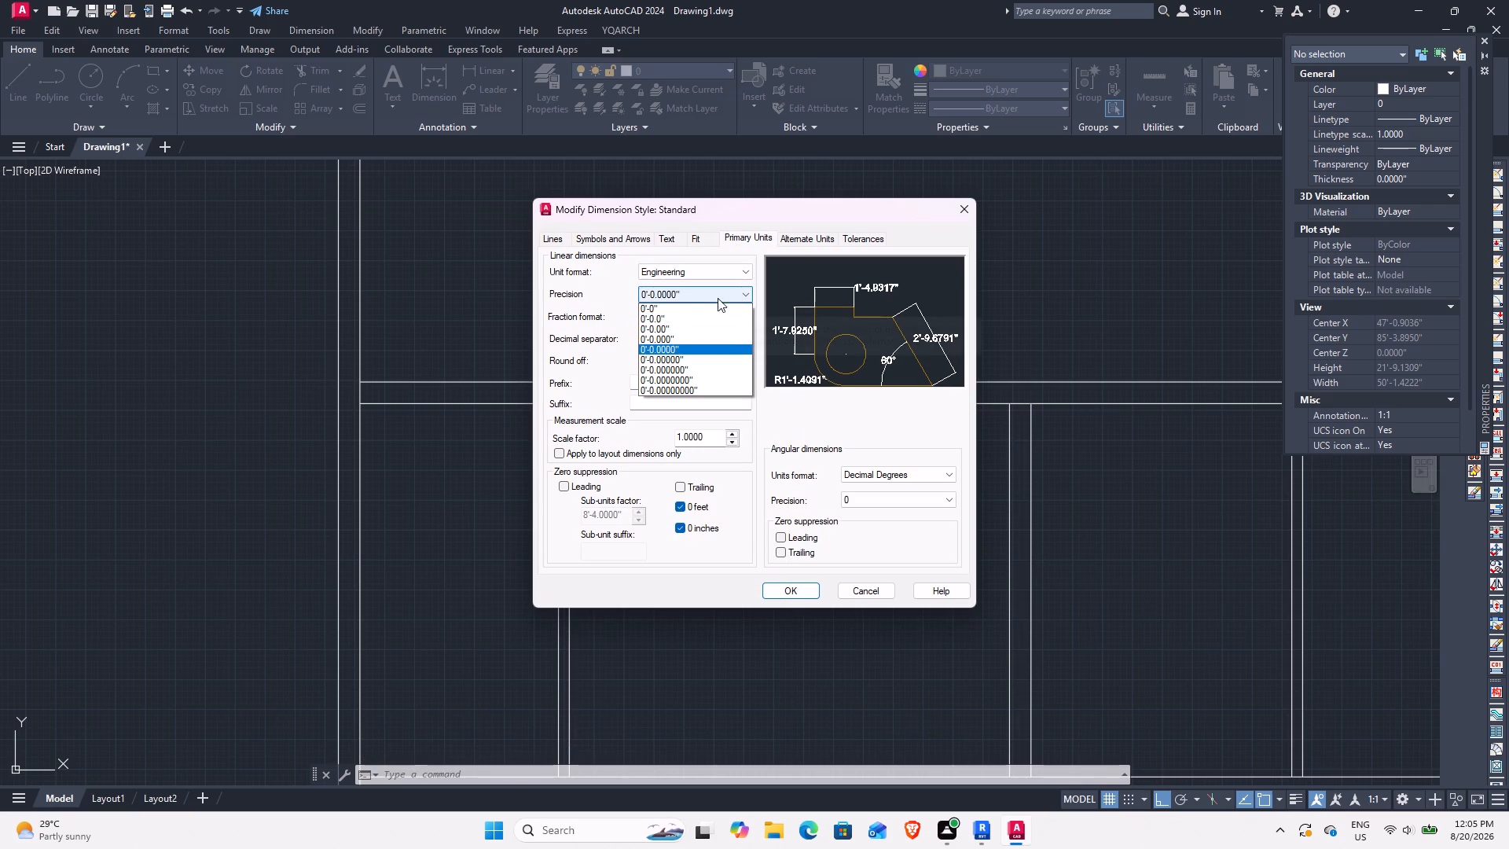
{"action": "left_click", "coordinate": [670, 322]}
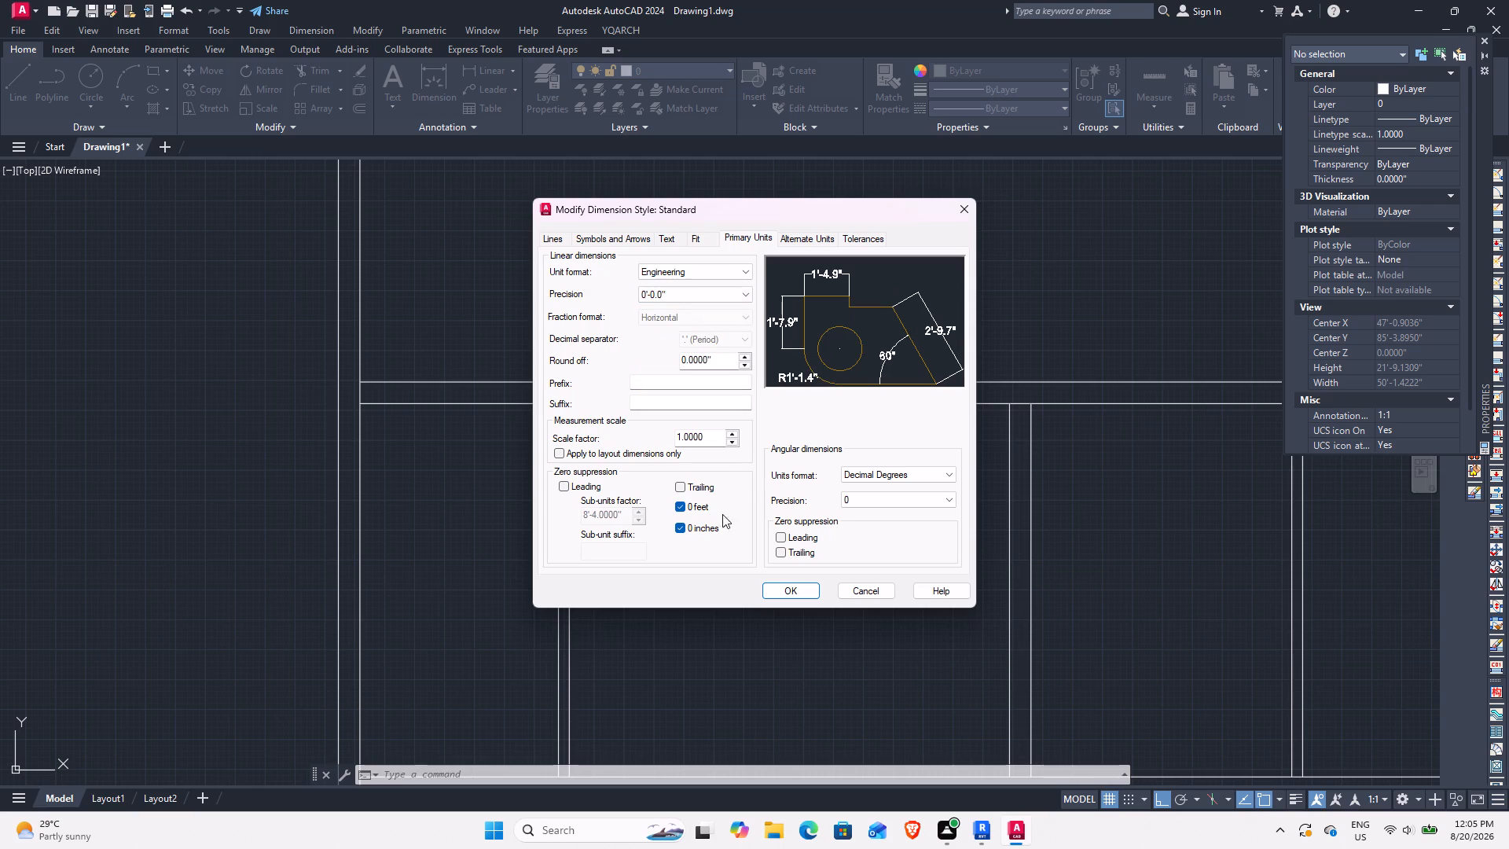
{"action": "left_click", "coordinate": [810, 590]}
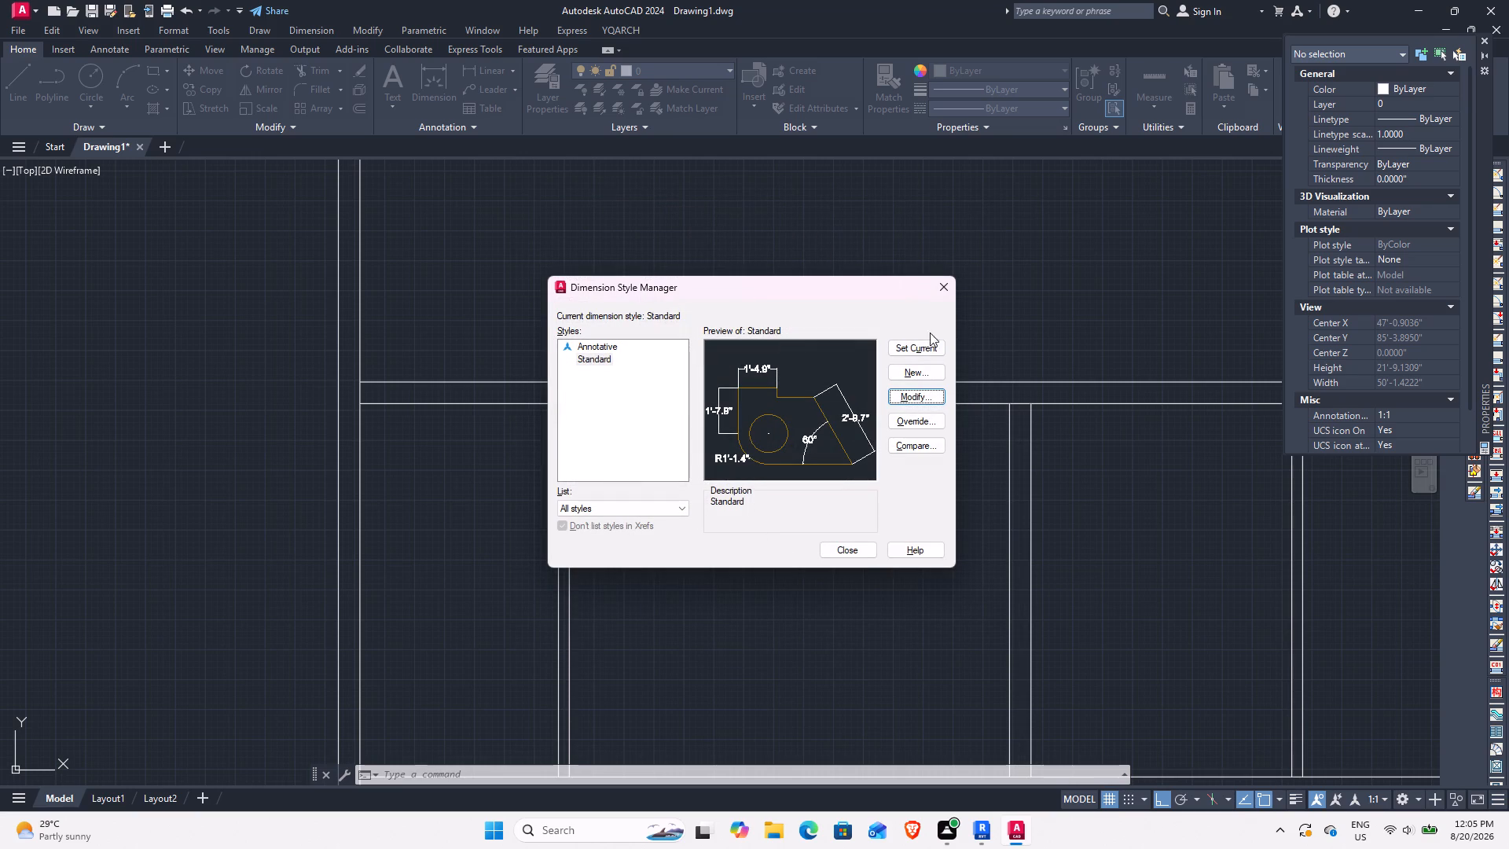
{"action": "left_click", "coordinate": [901, 351]}
{"action": "left_click", "coordinate": [839, 548]}
Check the clear width from the 9" outer wall's inner face to the first thin partition using the Dimension tool.
{"action": "left_click", "coordinate": [417, 97]}
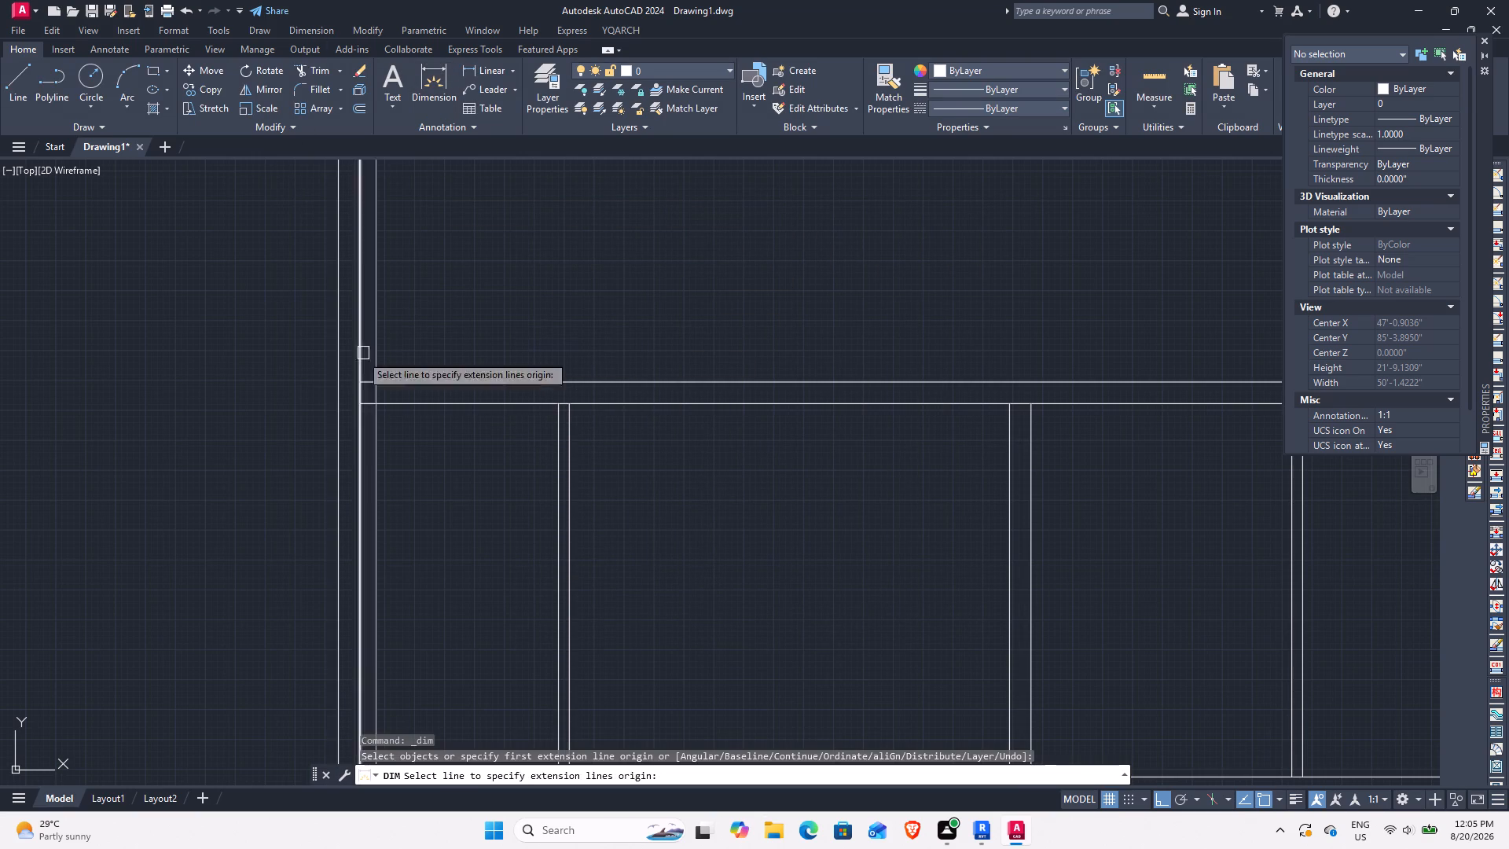
{"action": "left_click", "coordinate": [360, 410]}
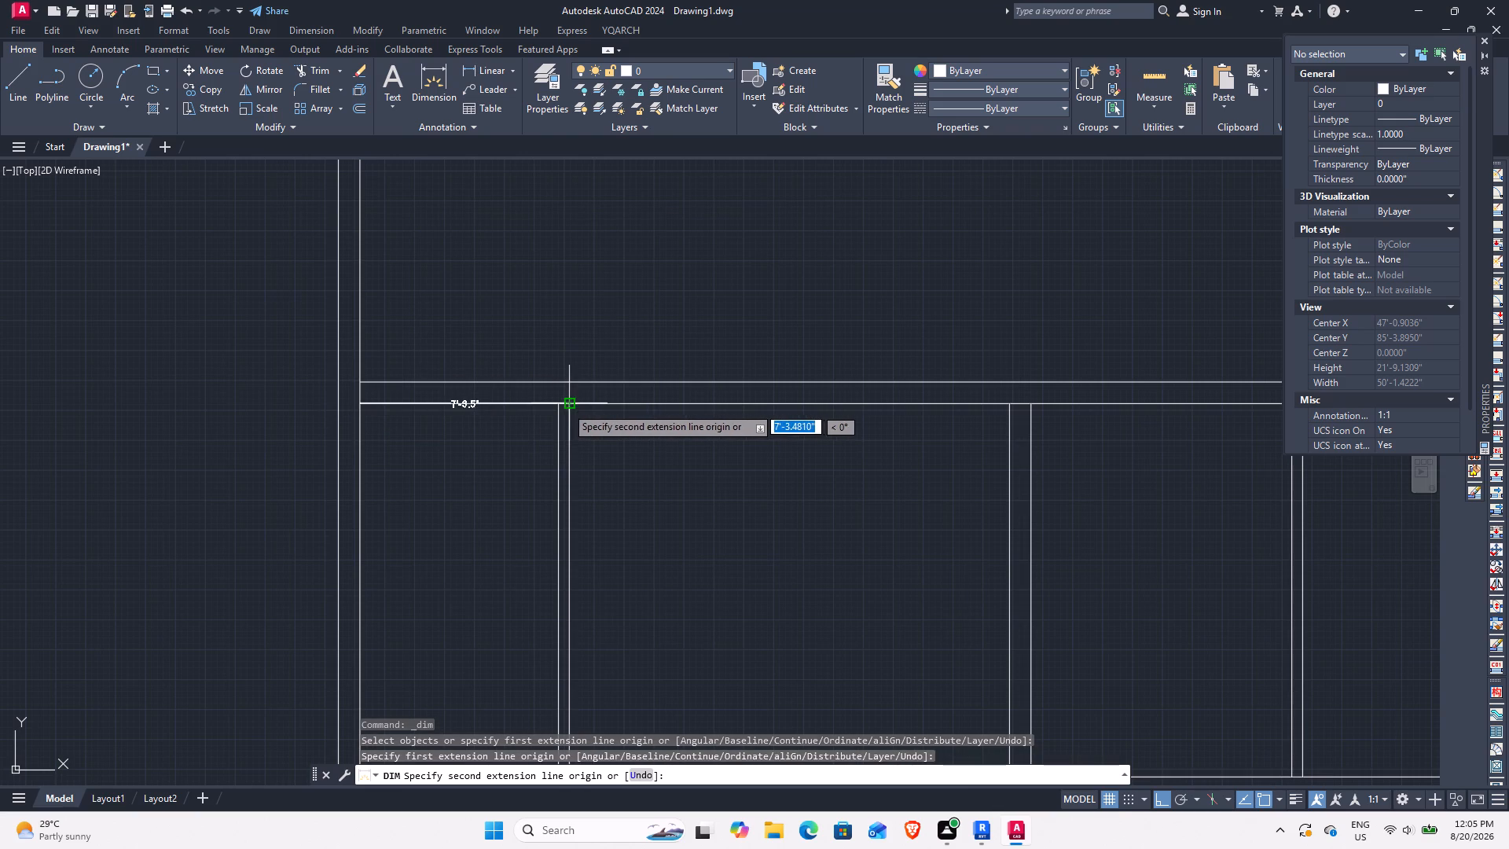
{"action": "scroll", "coordinate": [562, 406], "scroll_direction": "up", "scroll_amount": 3}
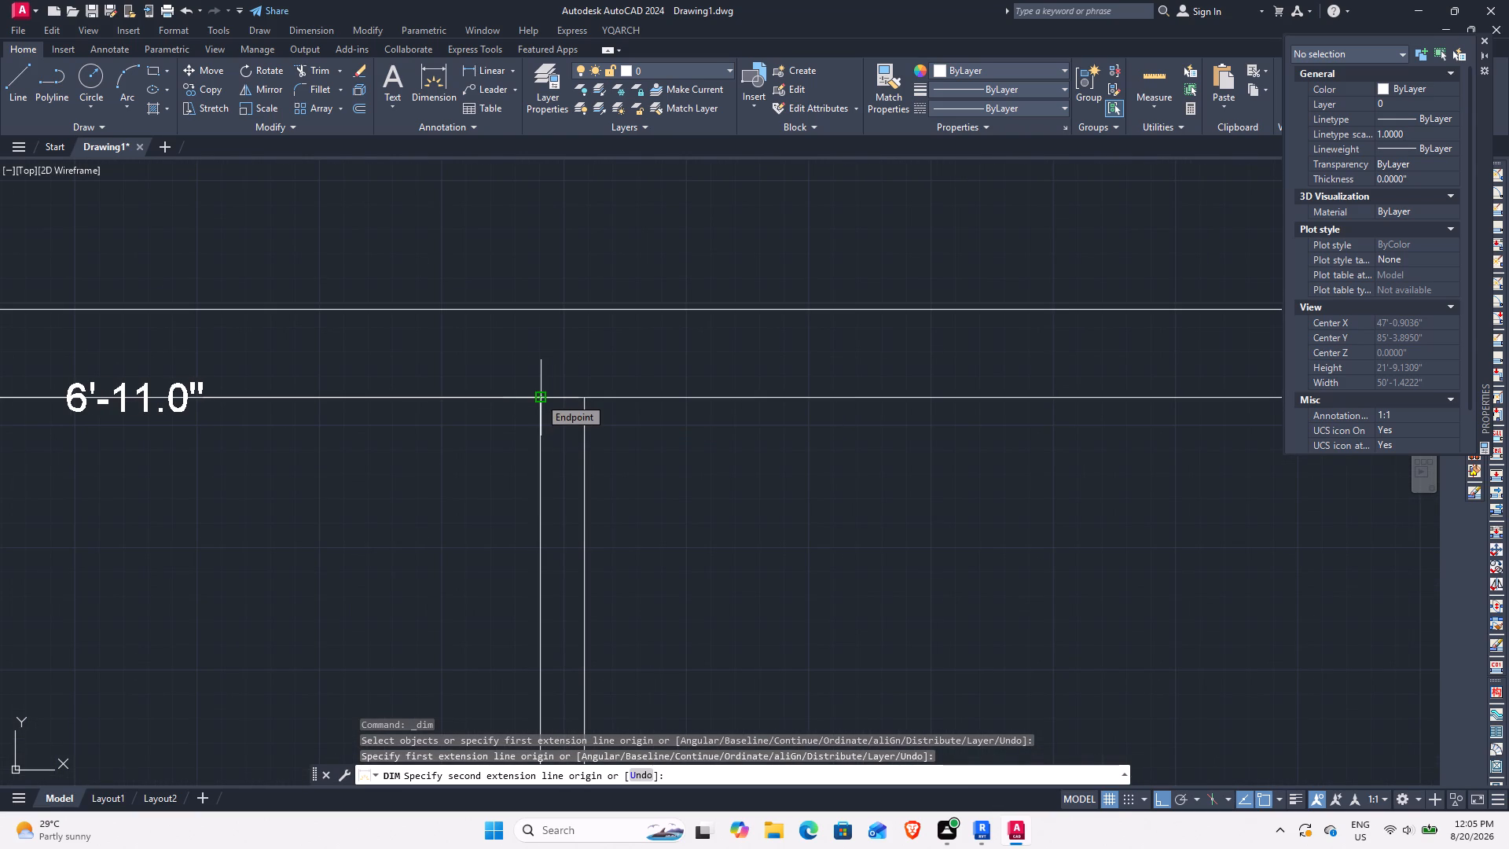
{"action": "scroll", "coordinate": [530, 398], "scroll_direction": "down", "scroll_amount": 3}
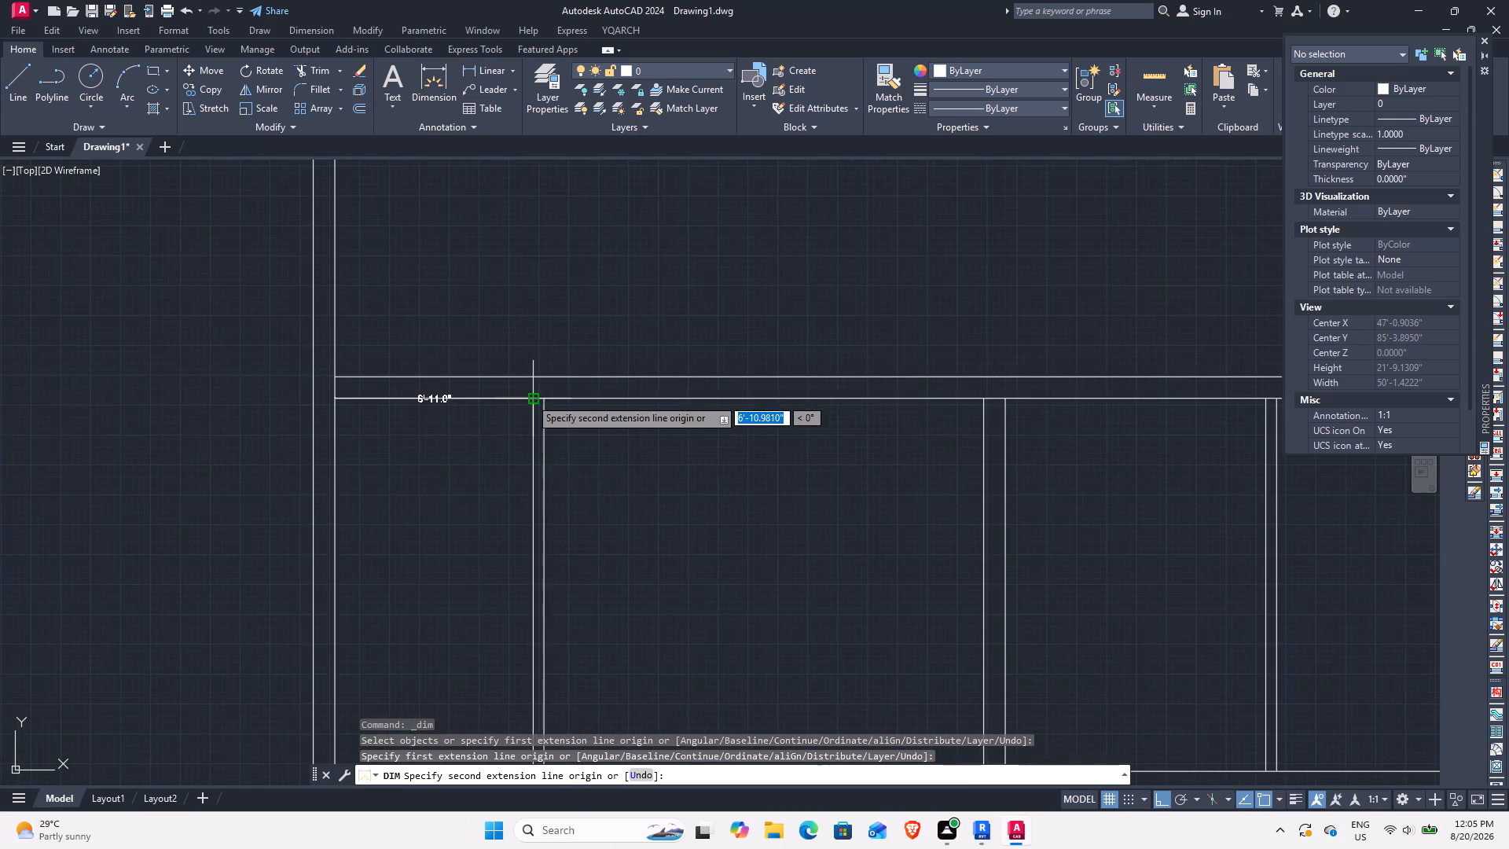
{"action": "middle_click_drag", "start_coordinate": [527, 398], "coordinate": [678, 410]}
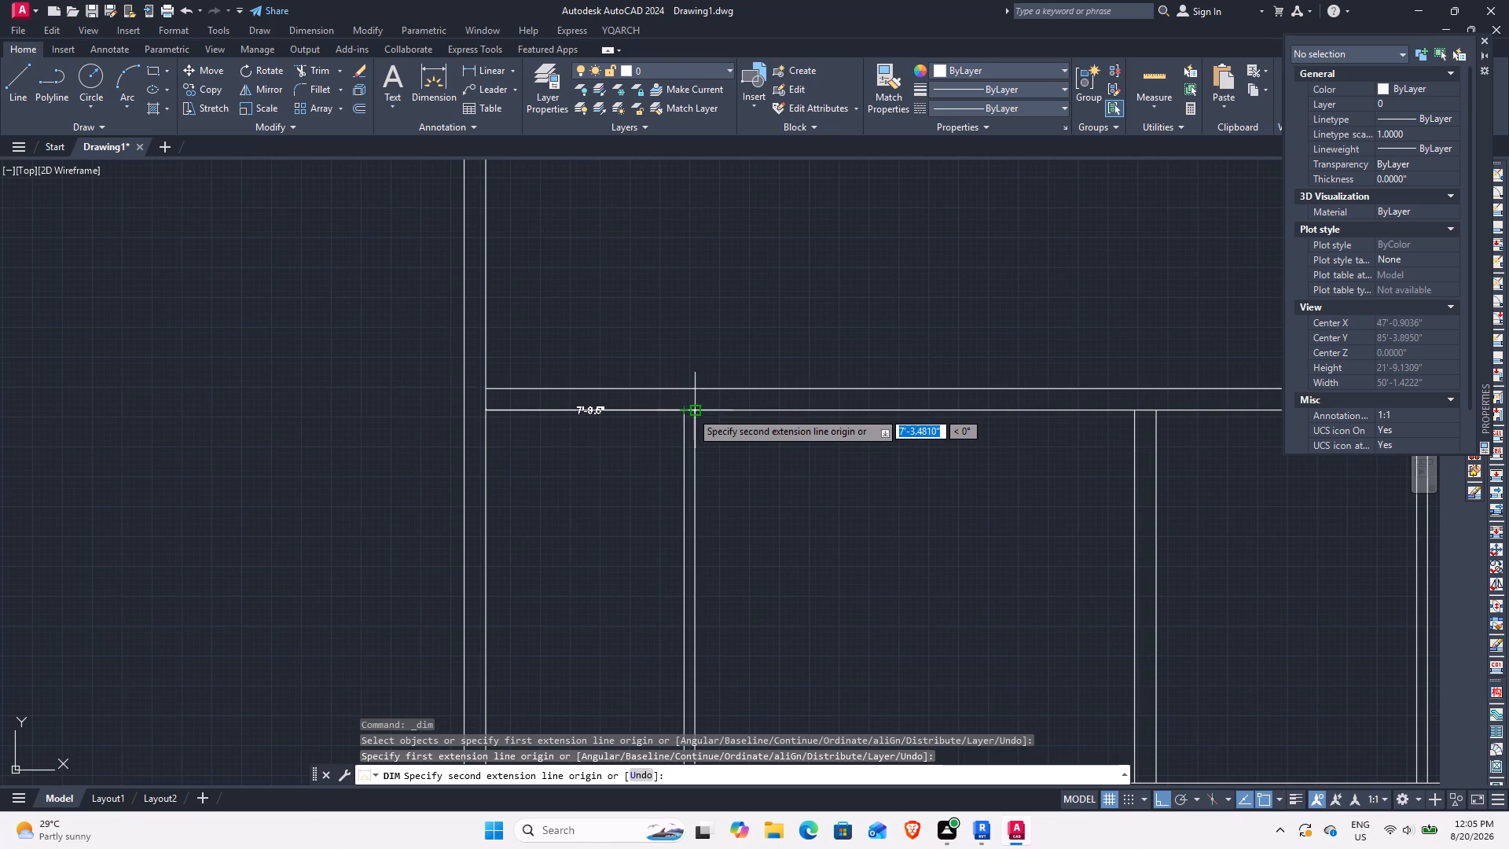
{"action": "scroll", "coordinate": [685, 409], "scroll_direction": "up", "scroll_amount": 2}
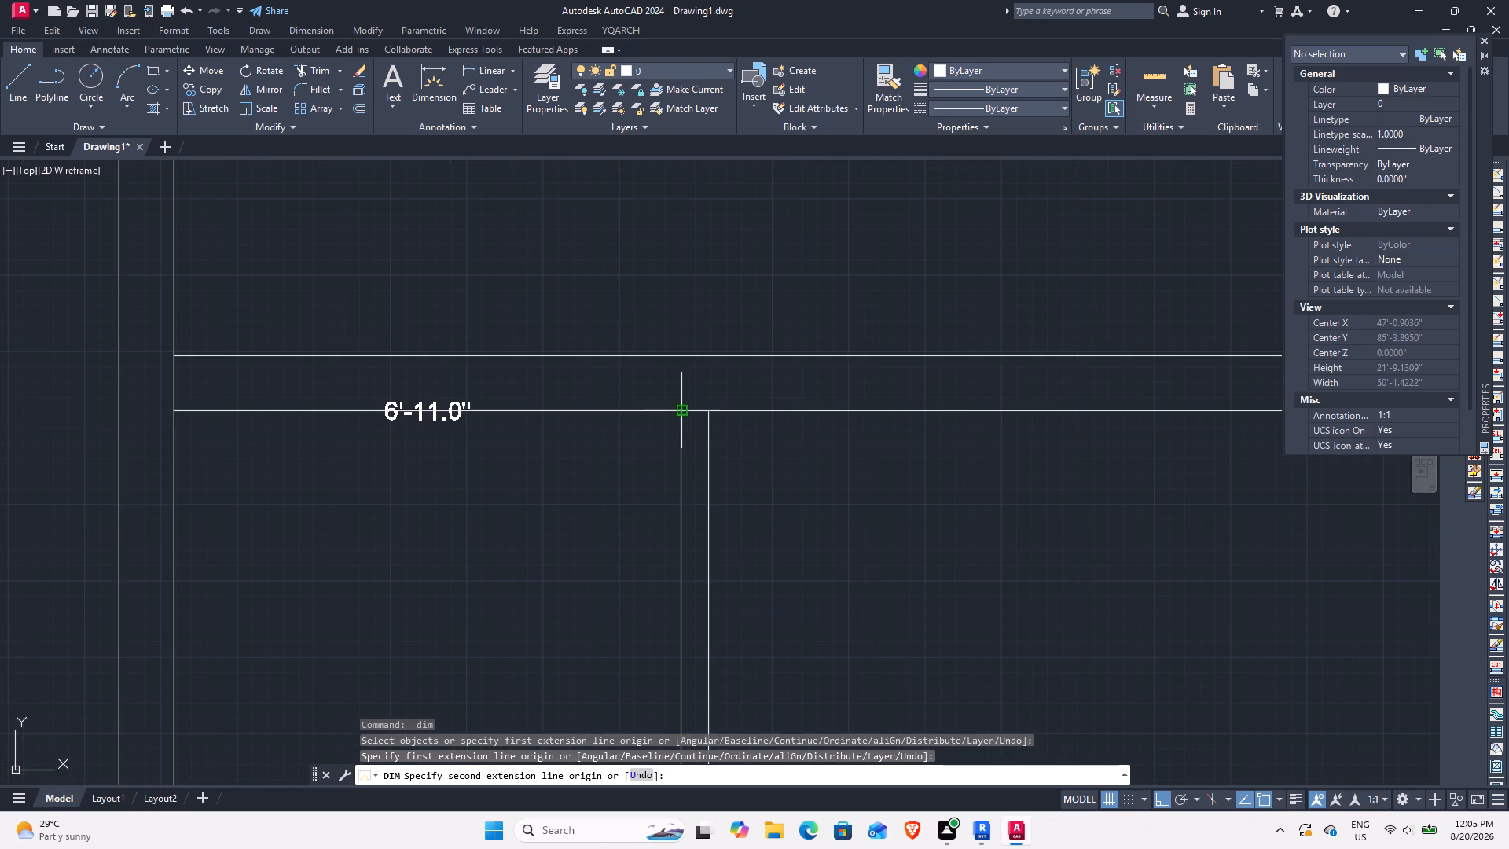
{"action": "key", "text": "Escape"}
Check the clear width between the first thin partition and the 9" interior wall using the Dimension tool.
{"action": "key", "text": "space"}
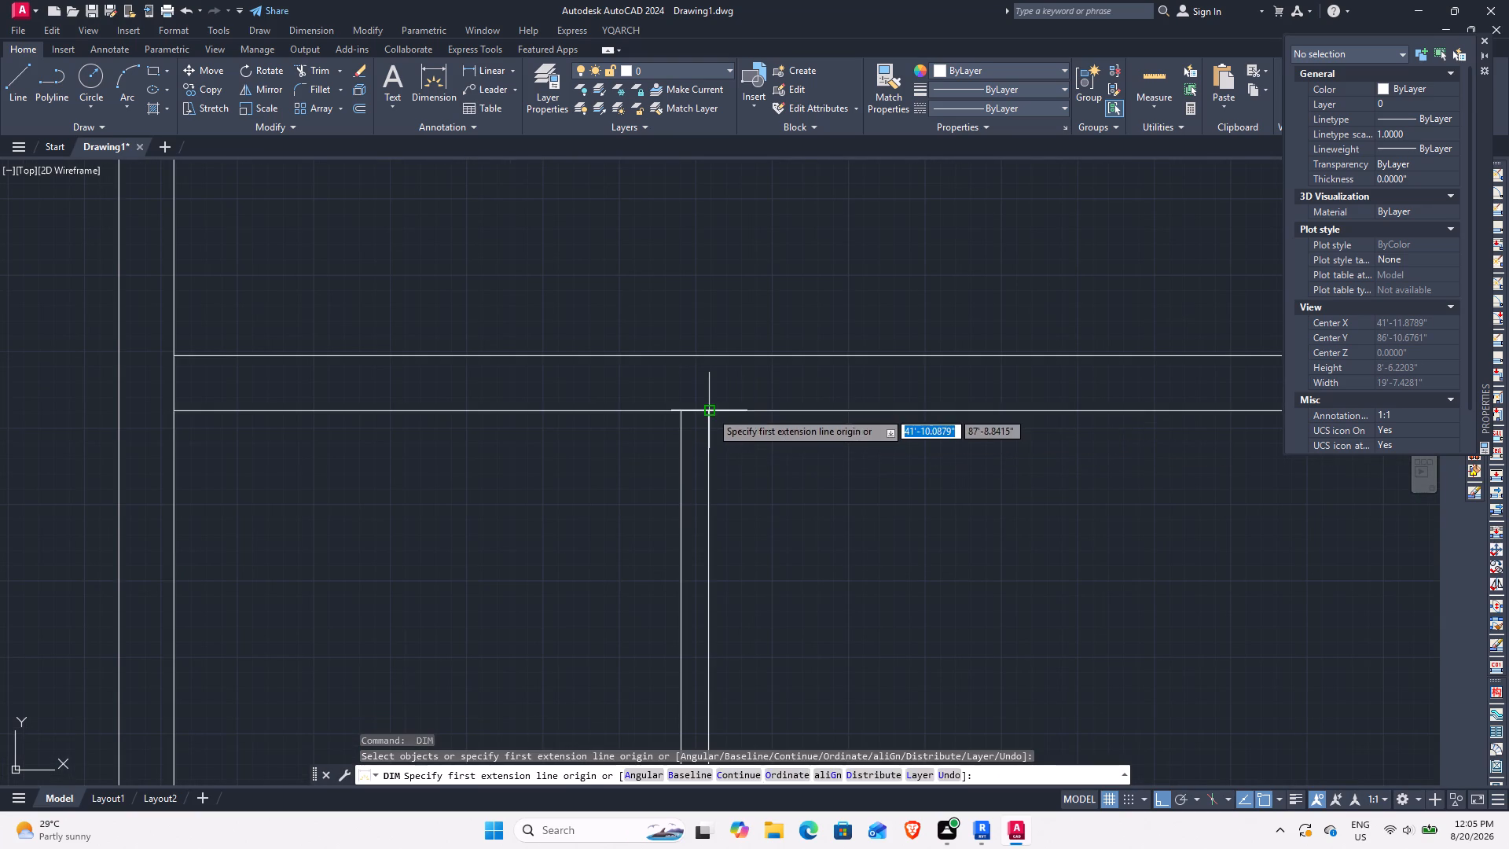
{"action": "left_click", "coordinate": [710, 410]}
{"action": "scroll", "coordinate": [996, 436], "scroll_direction": "down", "scroll_amount": 3}
{"action": "middle_click_drag", "start_coordinate": [993, 436], "coordinate": [593, 398]}
{"action": "scroll", "coordinate": [714, 392], "scroll_direction": "up", "scroll_amount": 4}
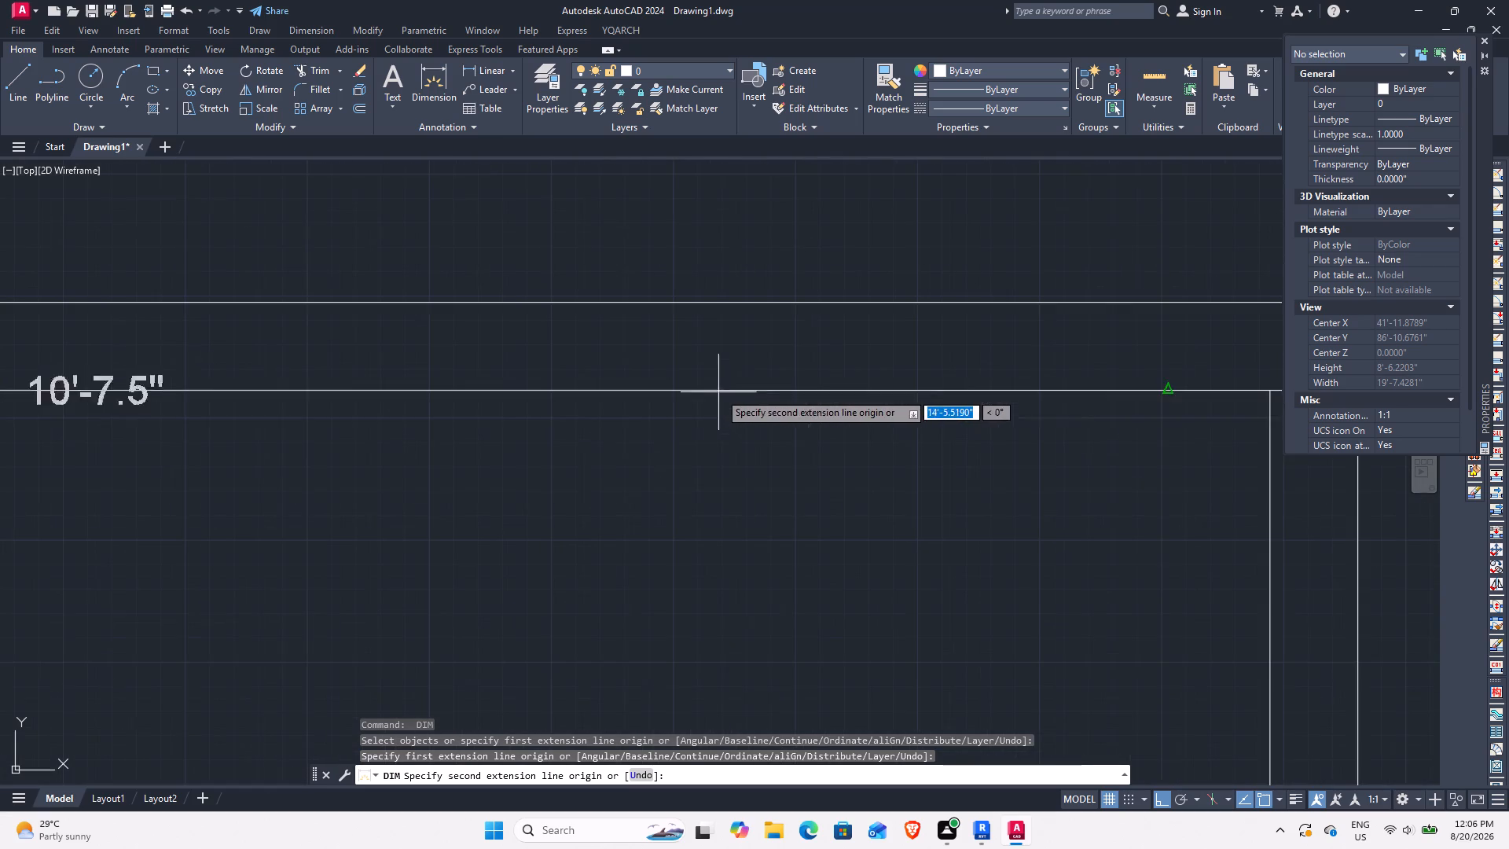
{"action": "scroll", "coordinate": [1103, 394], "scroll_direction": "down", "scroll_amount": 1}
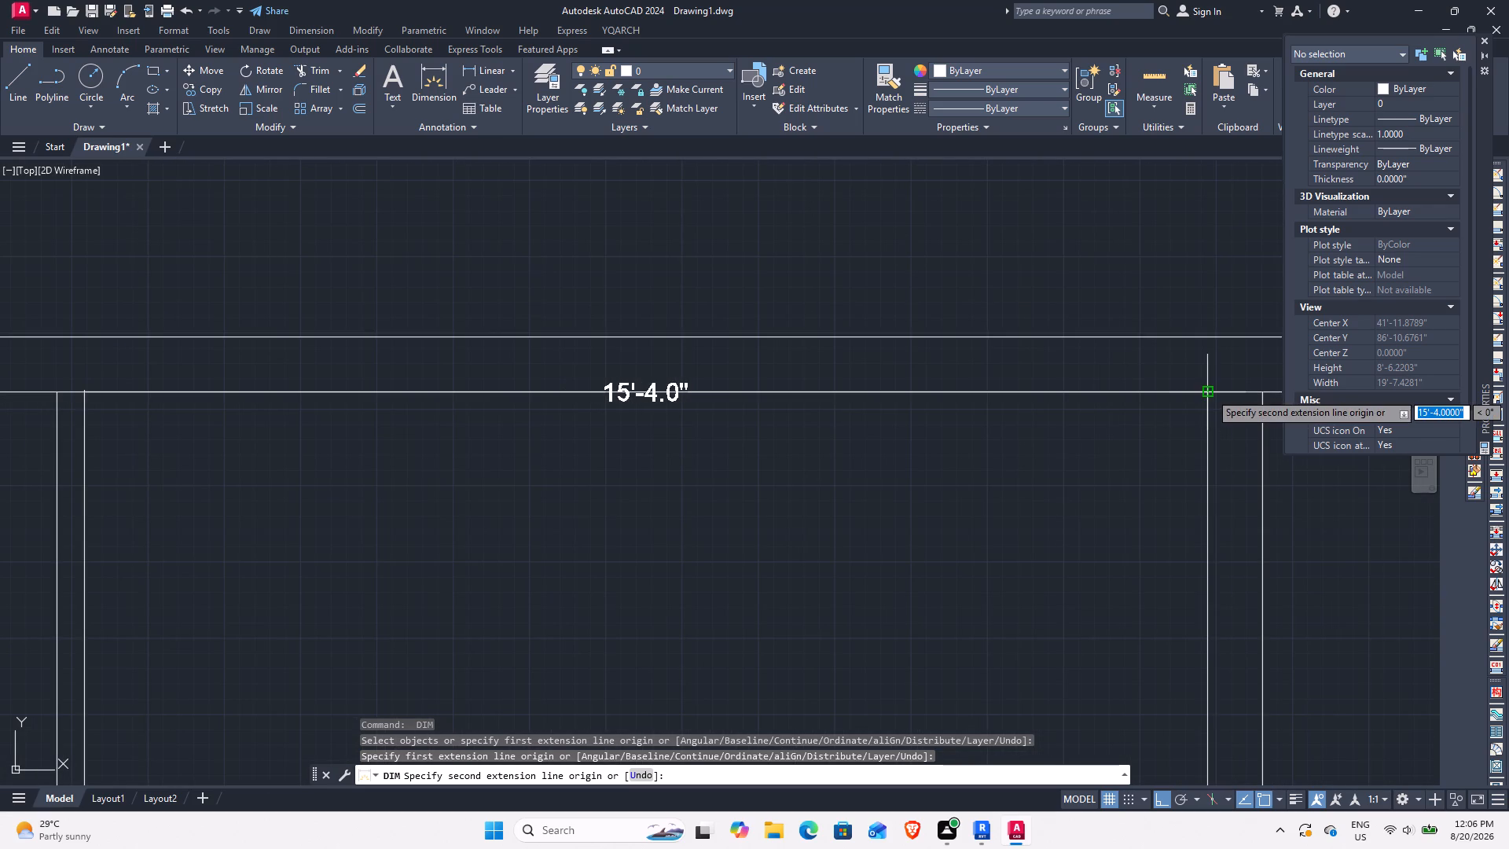
{"action": "key", "text": "Escape"}
Erase both lines of the second thin partition, to the right of the 9" interior wall.
{"action": "middle_click_drag", "start_coordinate": [1207, 392], "coordinate": [881, 392]}
{"action": "scroll", "coordinate": [877, 409], "scroll_direction": "down", "scroll_amount": 2}
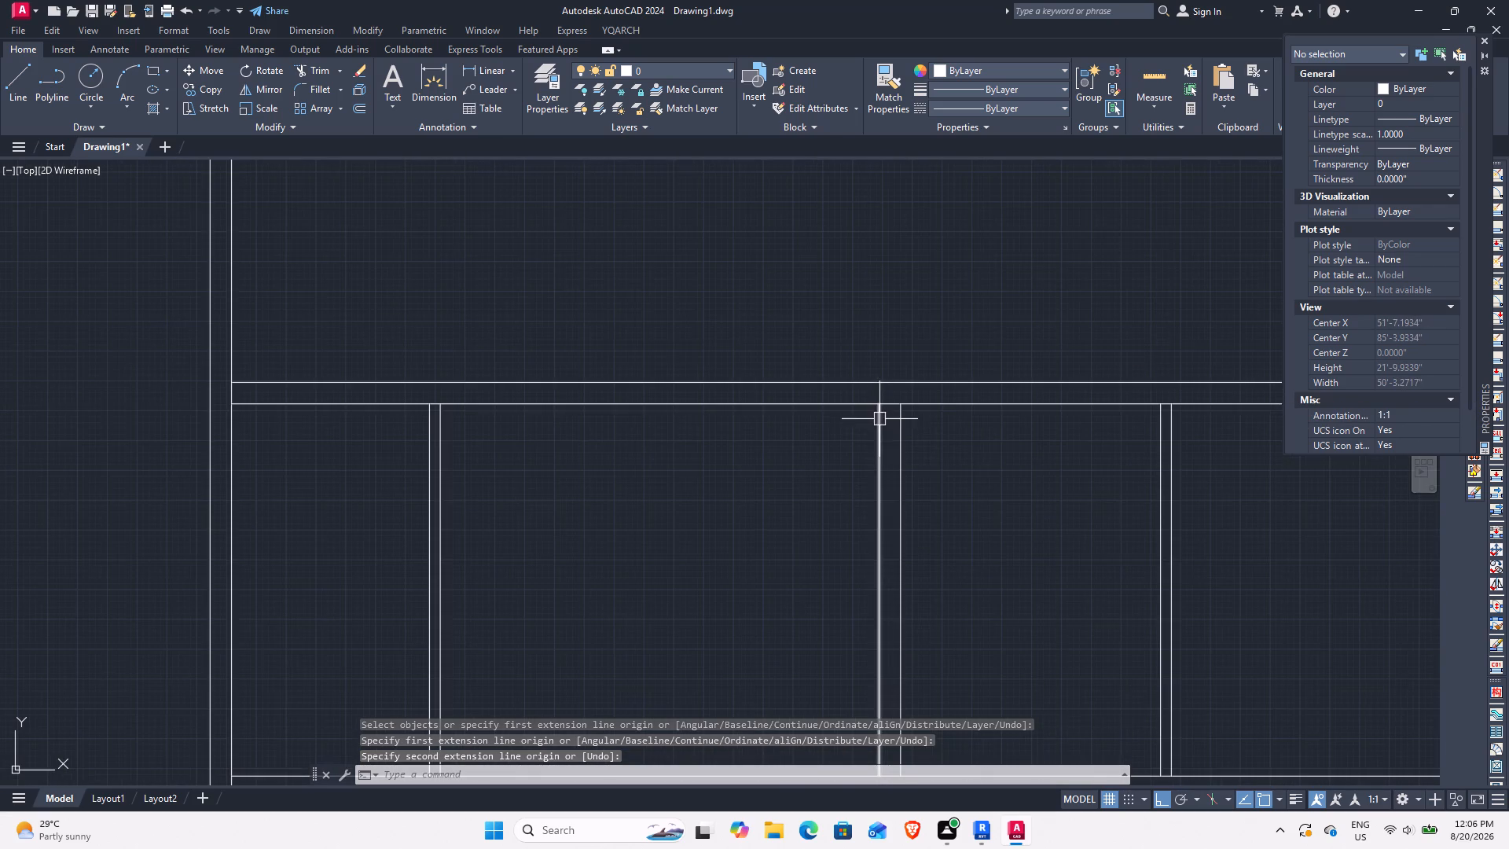
{"action": "middle_click_drag", "start_coordinate": [1002, 485], "coordinate": [505, 340]}
{"action": "middle_click_drag", "start_coordinate": [534, 339], "coordinate": [737, 366]}
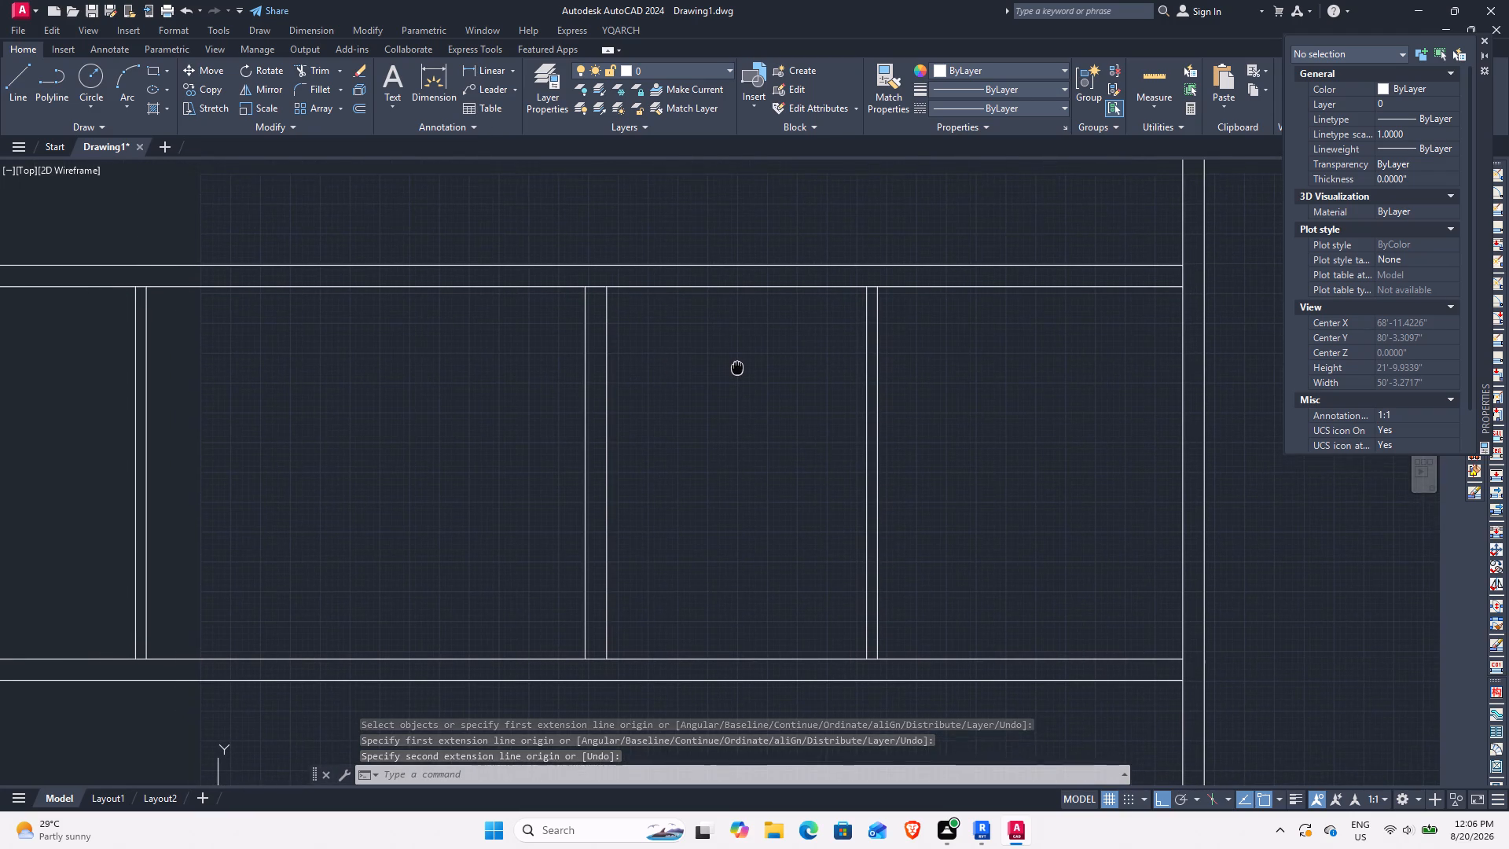
{"action": "middle_click_drag", "start_coordinate": [737, 366], "coordinate": [737, 373]}
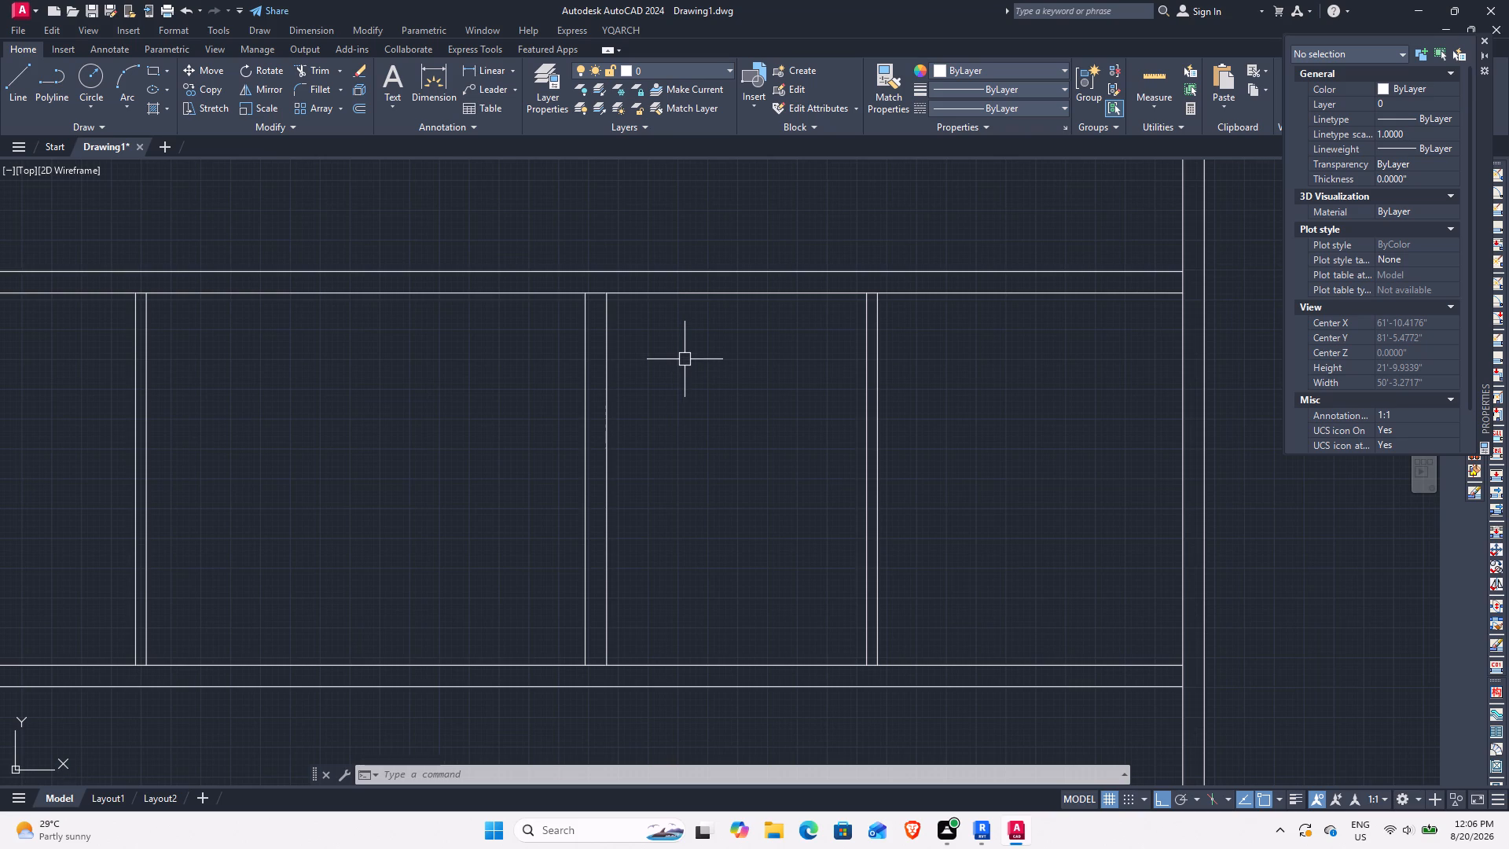
{"action": "scroll", "coordinate": [685, 359], "scroll_direction": "down", "scroll_amount": 2}
{"action": "scroll", "coordinate": [685, 359], "scroll_direction": "up", "scroll_amount": 2}
{"action": "left_click_drag", "start_coordinate": [957, 476], "coordinate": [922, 458]}
{"action": "left_click", "coordinate": [788, 402]}
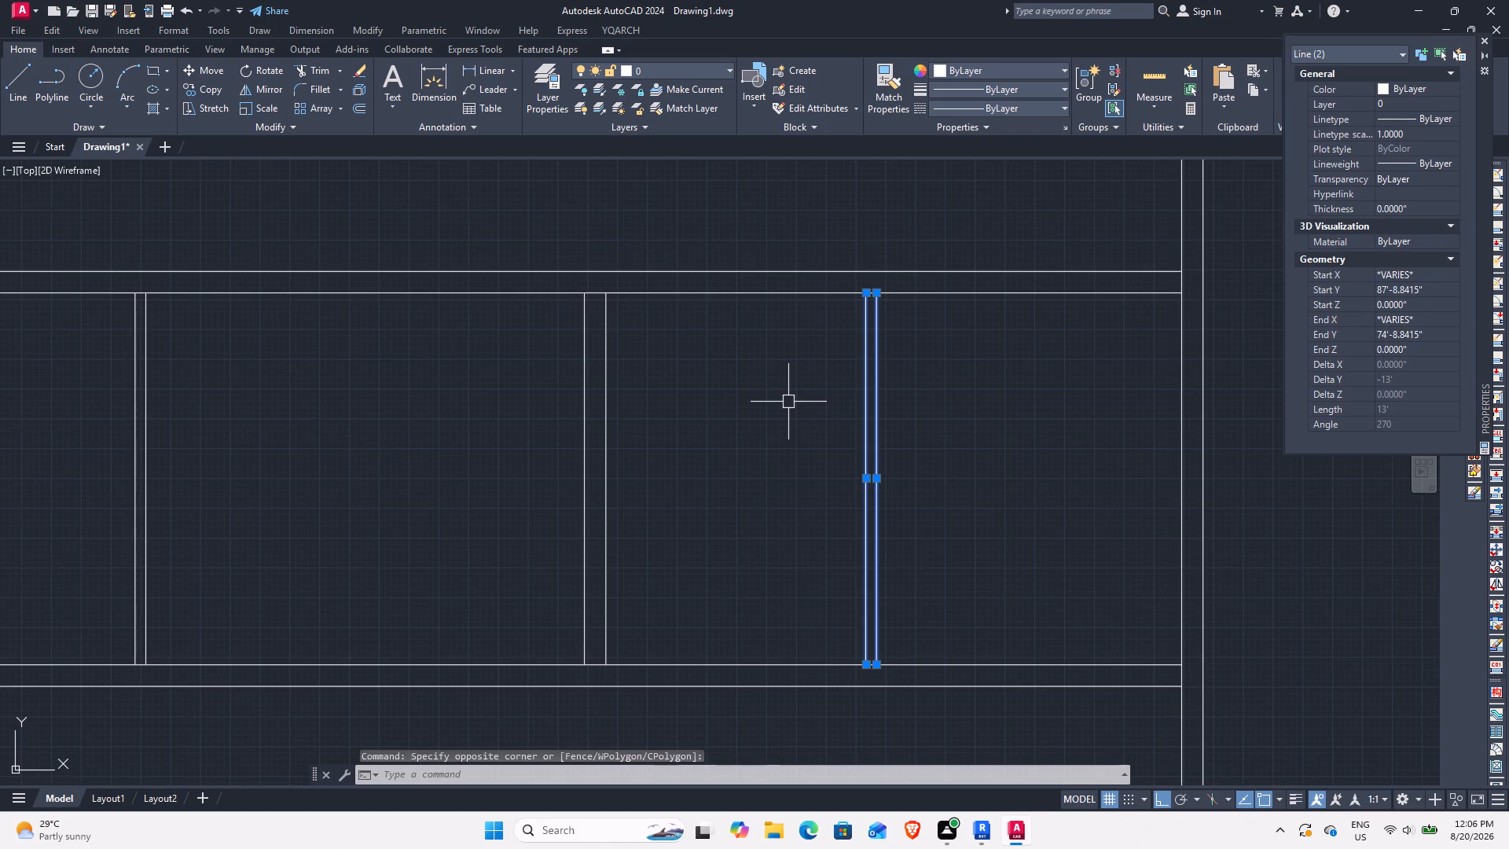
{"action": "right_click", "coordinate": [788, 400]}
{"action": "left_click", "coordinate": [852, 492]}
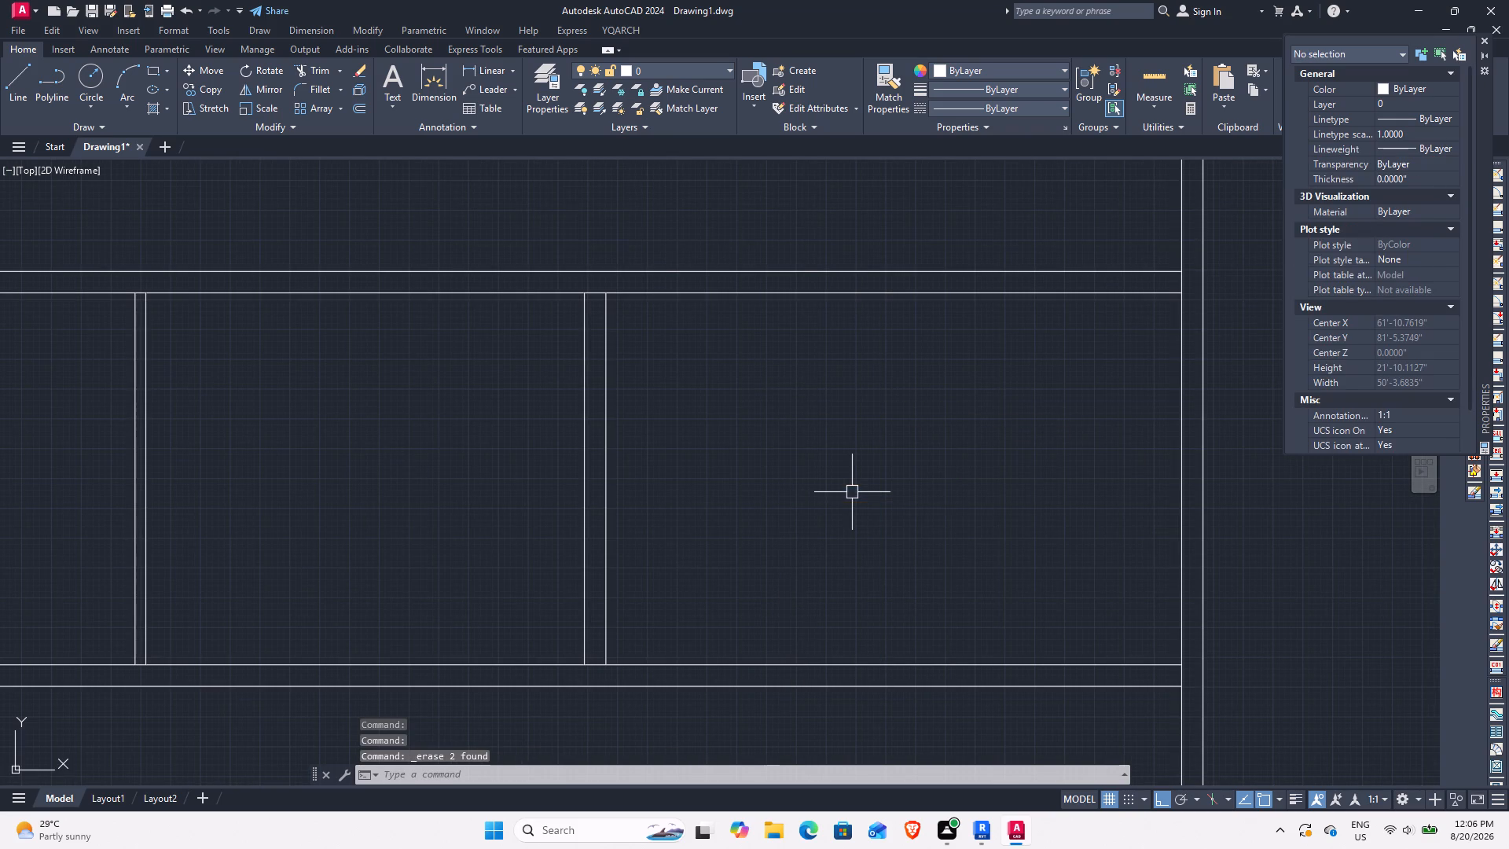
Offset the right line of the 9" interior wall 12'9" to the right.
{"action": "type", "text": "O"}
{"action": "key", "text": "space"}
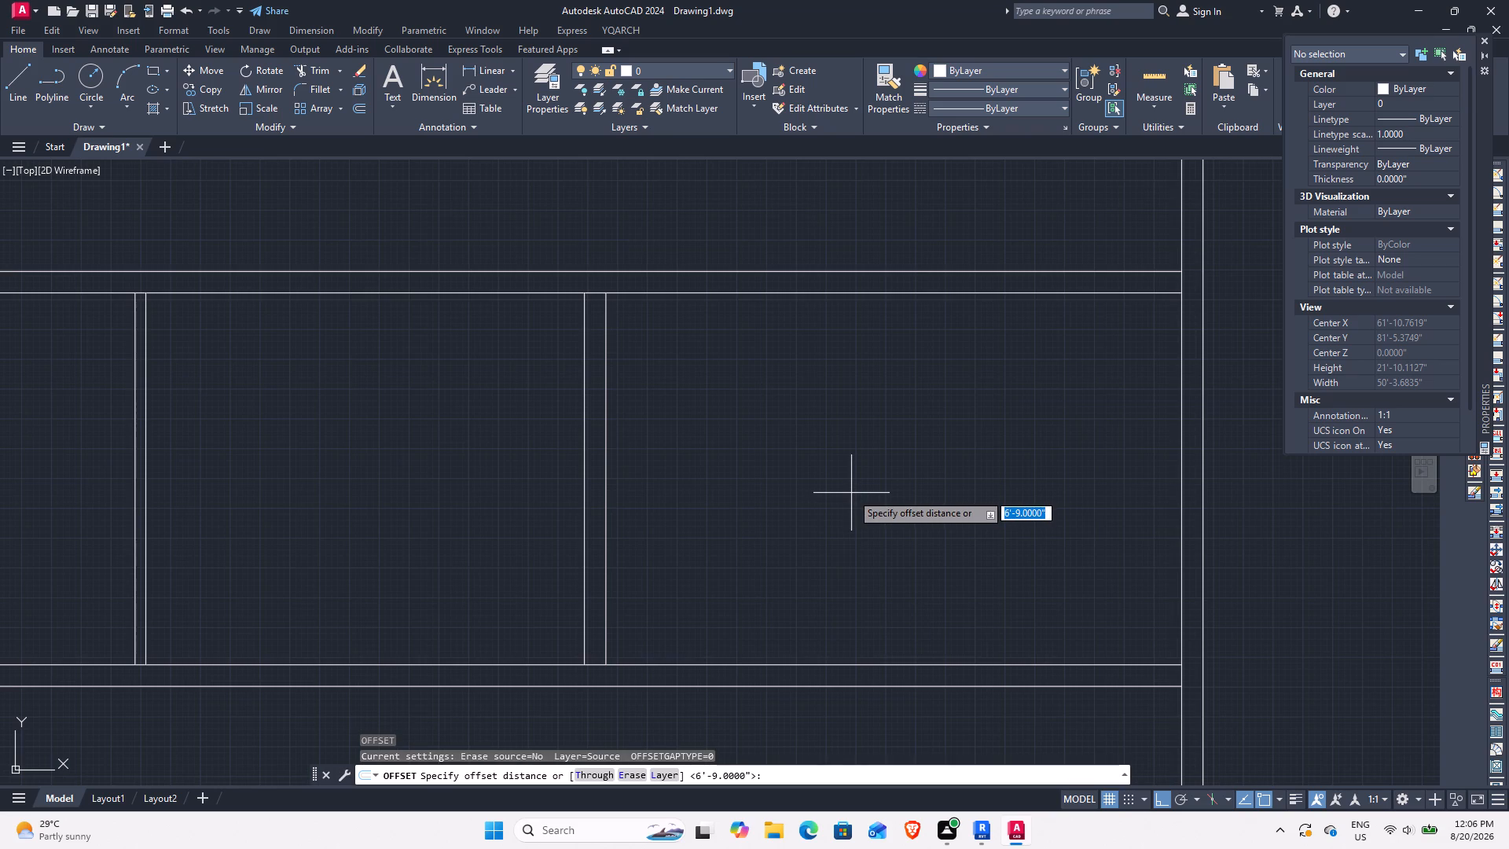
{"action": "type", "text": "12"}
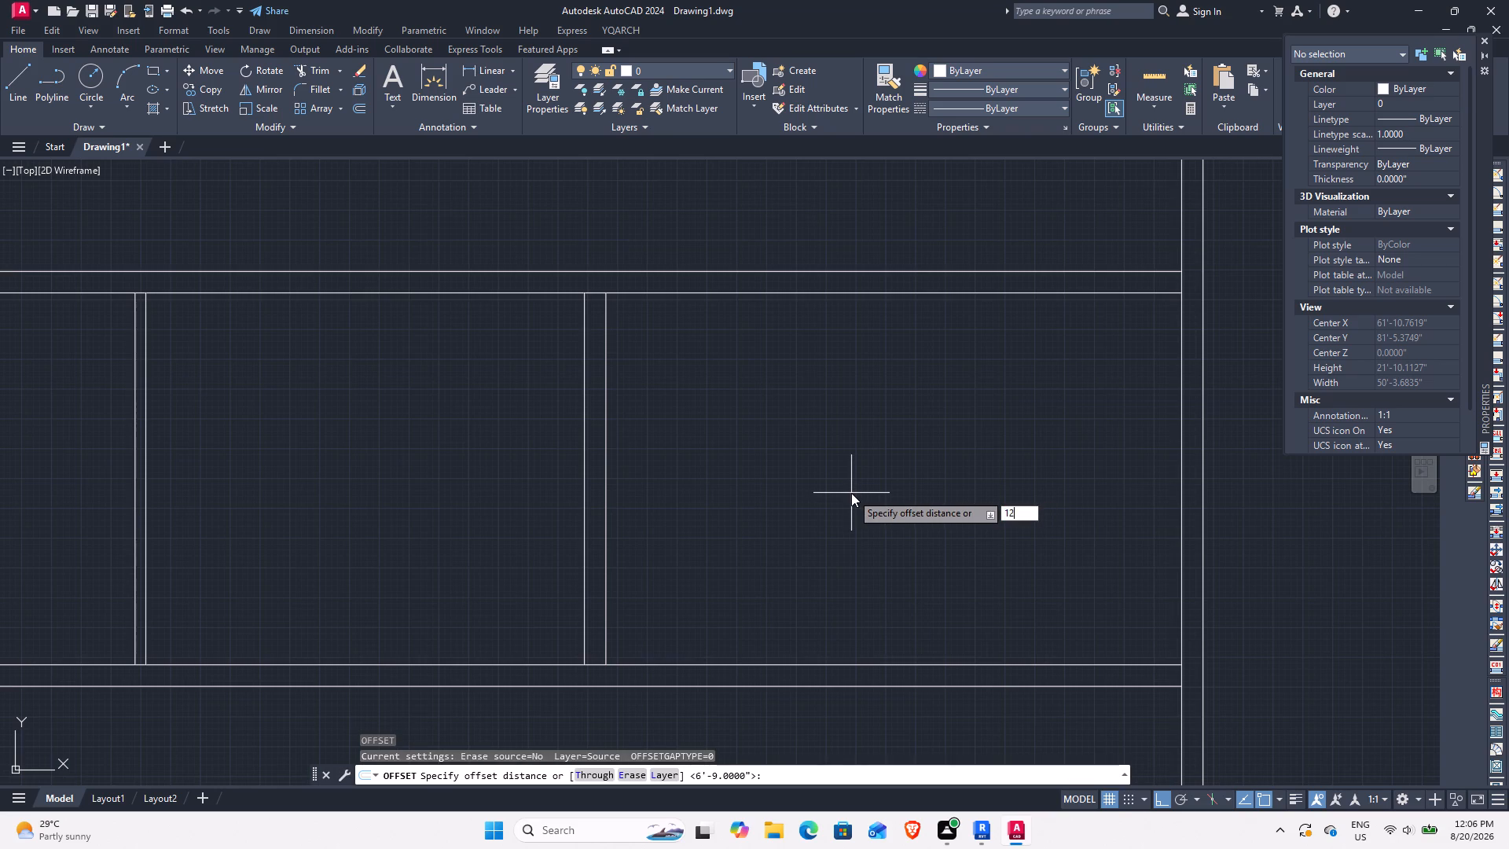
{"action": "type", "text": "'9"}
{"action": "key", "text": "space"}
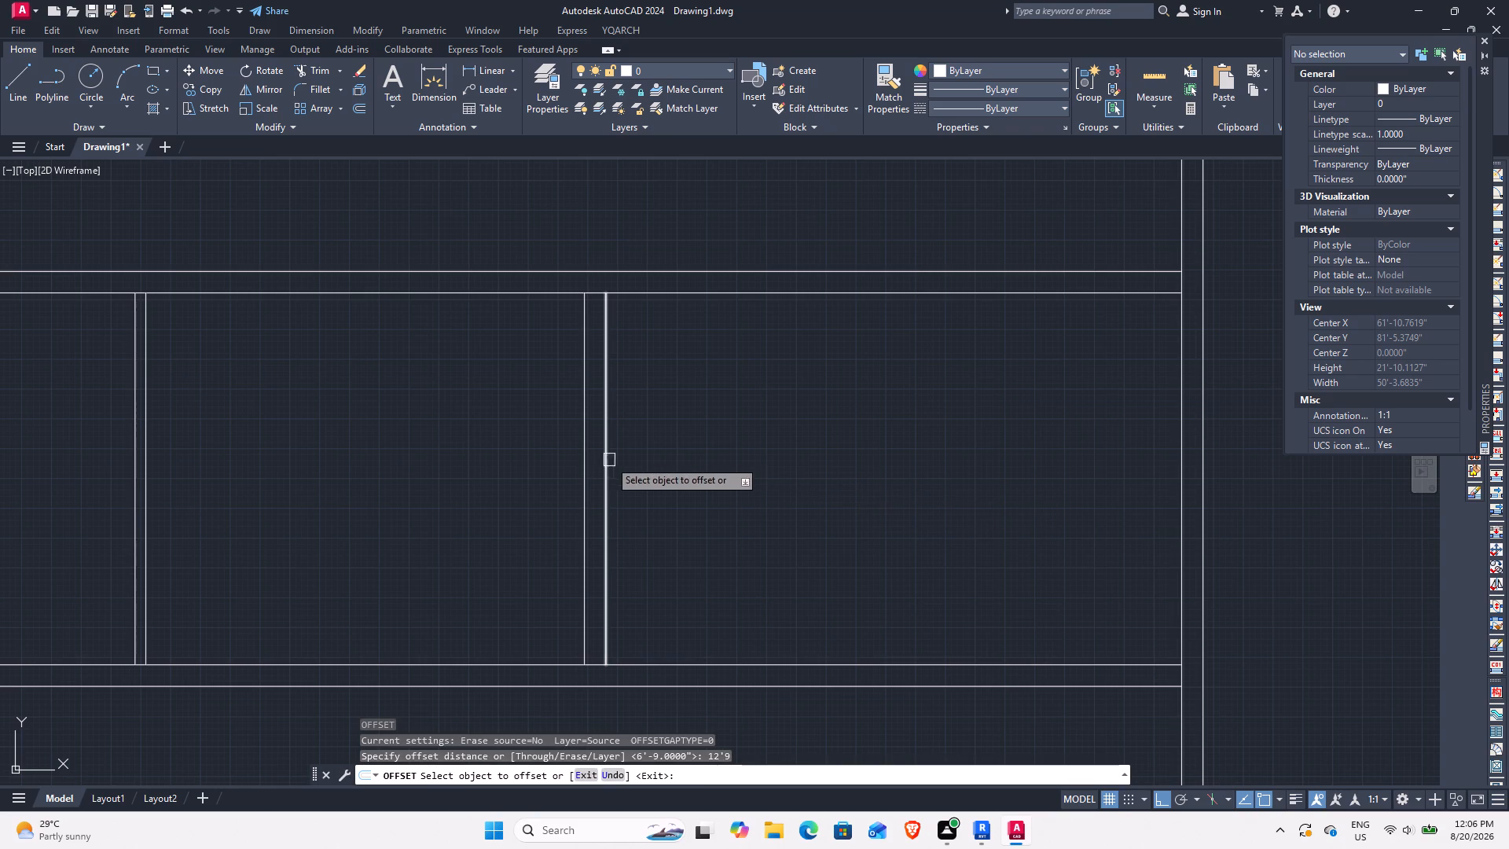
{"action": "left_click", "coordinate": [600, 464]}
{"action": "left_click", "coordinate": [817, 496]}
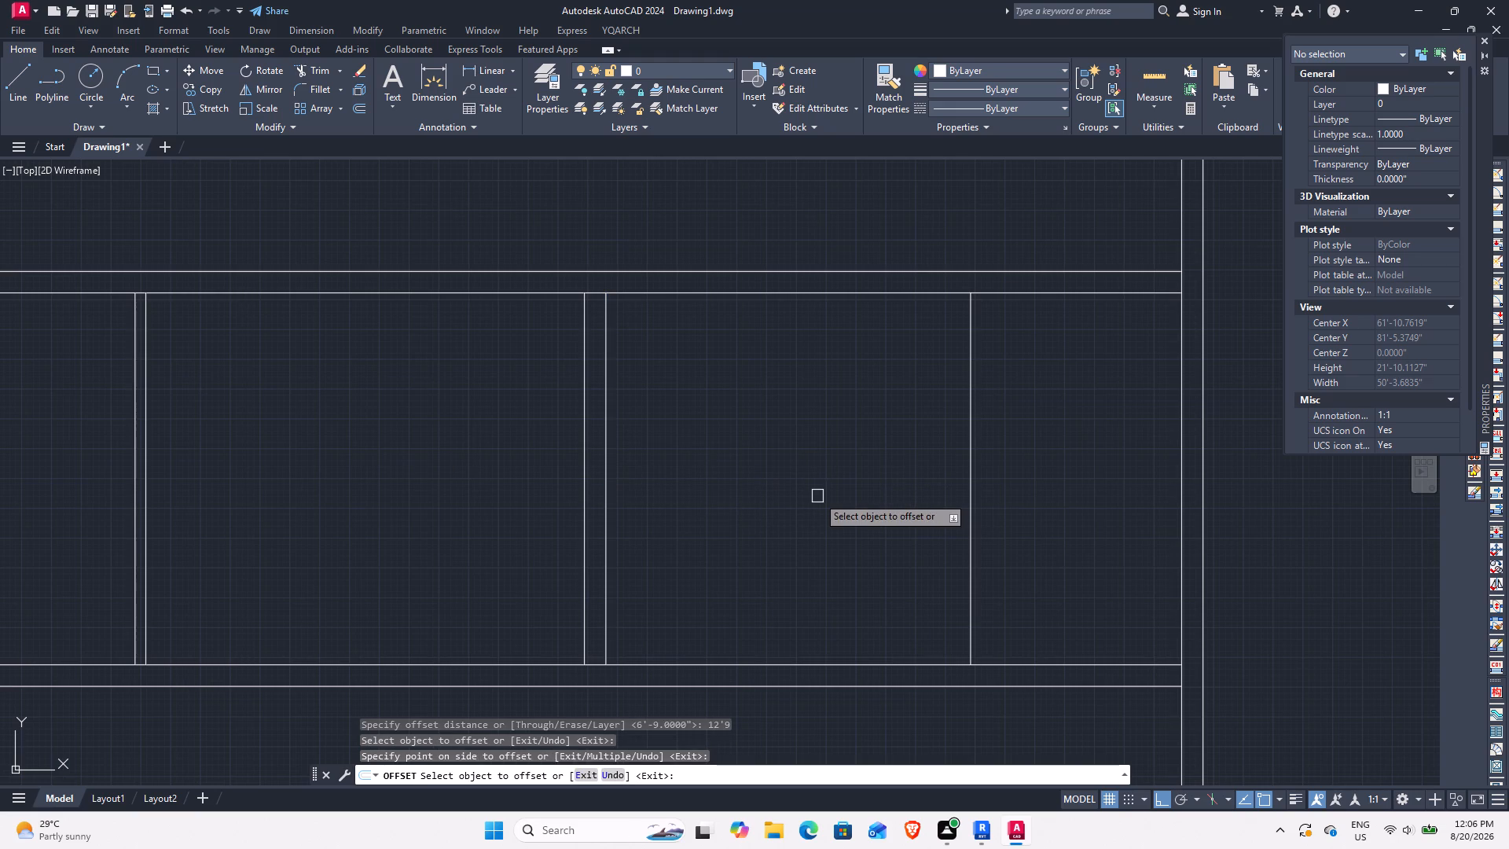
Offset the newest vertical line 4.5" to the right to form the replacement thin partition.
{"action": "key", "text": "space"}
{"action": "key", "text": "space"}
{"action": "type", "text": "4.5"}
{"action": "key", "text": "Return"}
{"action": "left_click", "coordinate": [966, 450]}
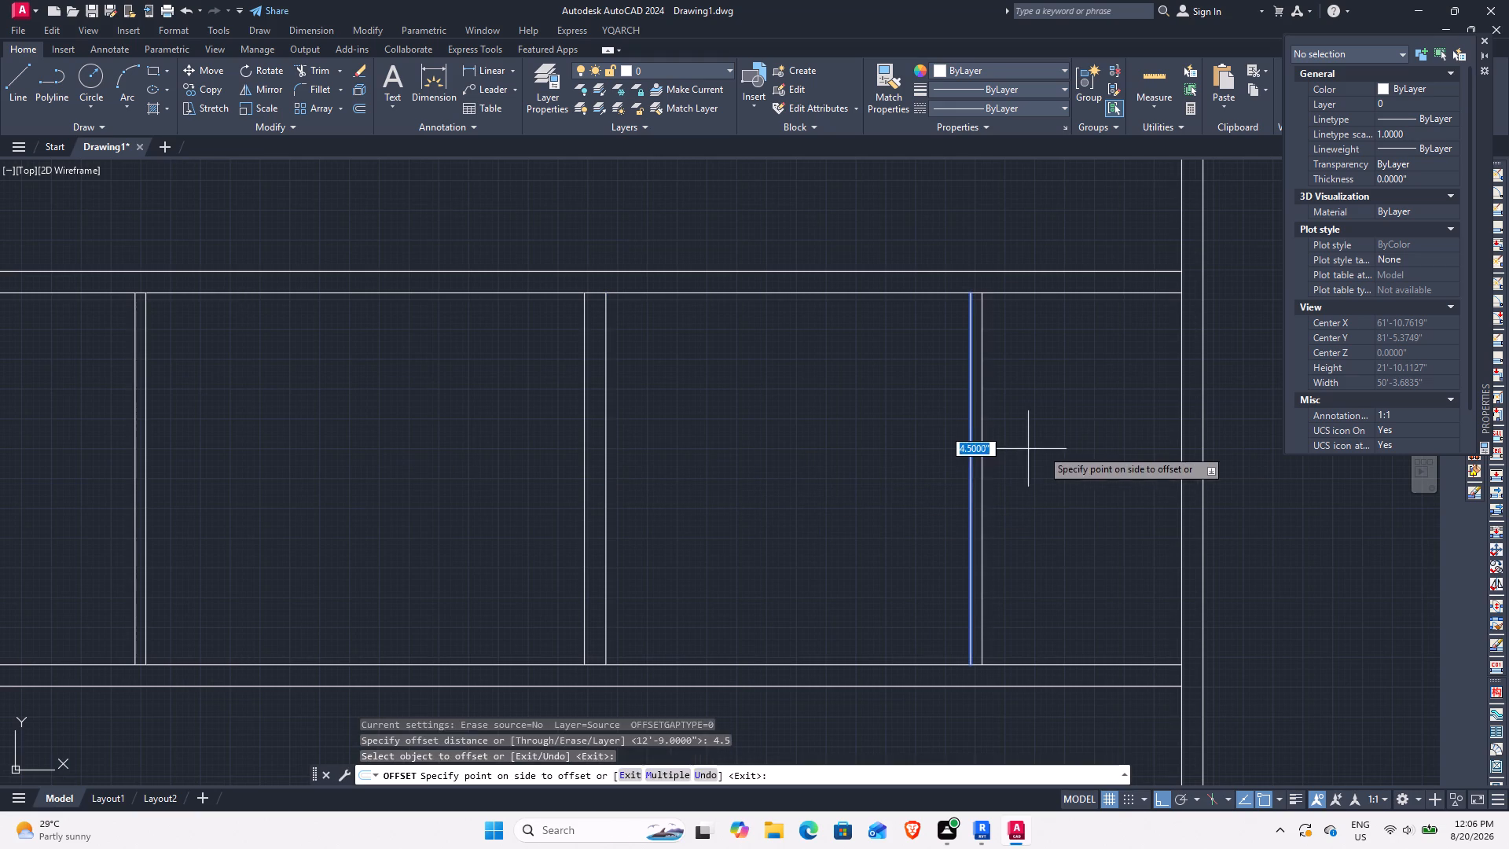
{"action": "left_click", "coordinate": [1087, 447]}
{"action": "key", "text": "space"}
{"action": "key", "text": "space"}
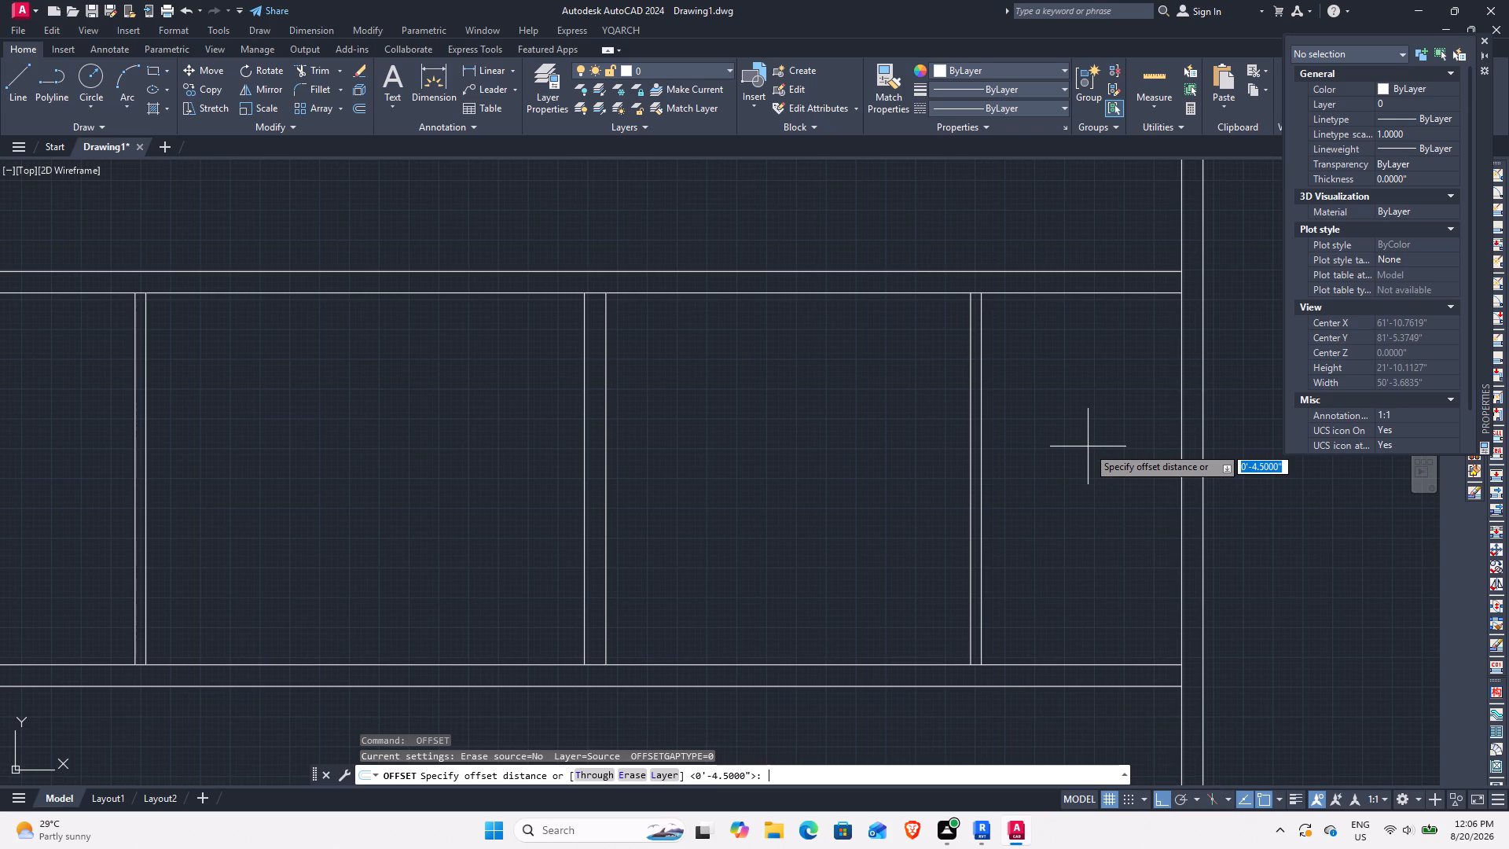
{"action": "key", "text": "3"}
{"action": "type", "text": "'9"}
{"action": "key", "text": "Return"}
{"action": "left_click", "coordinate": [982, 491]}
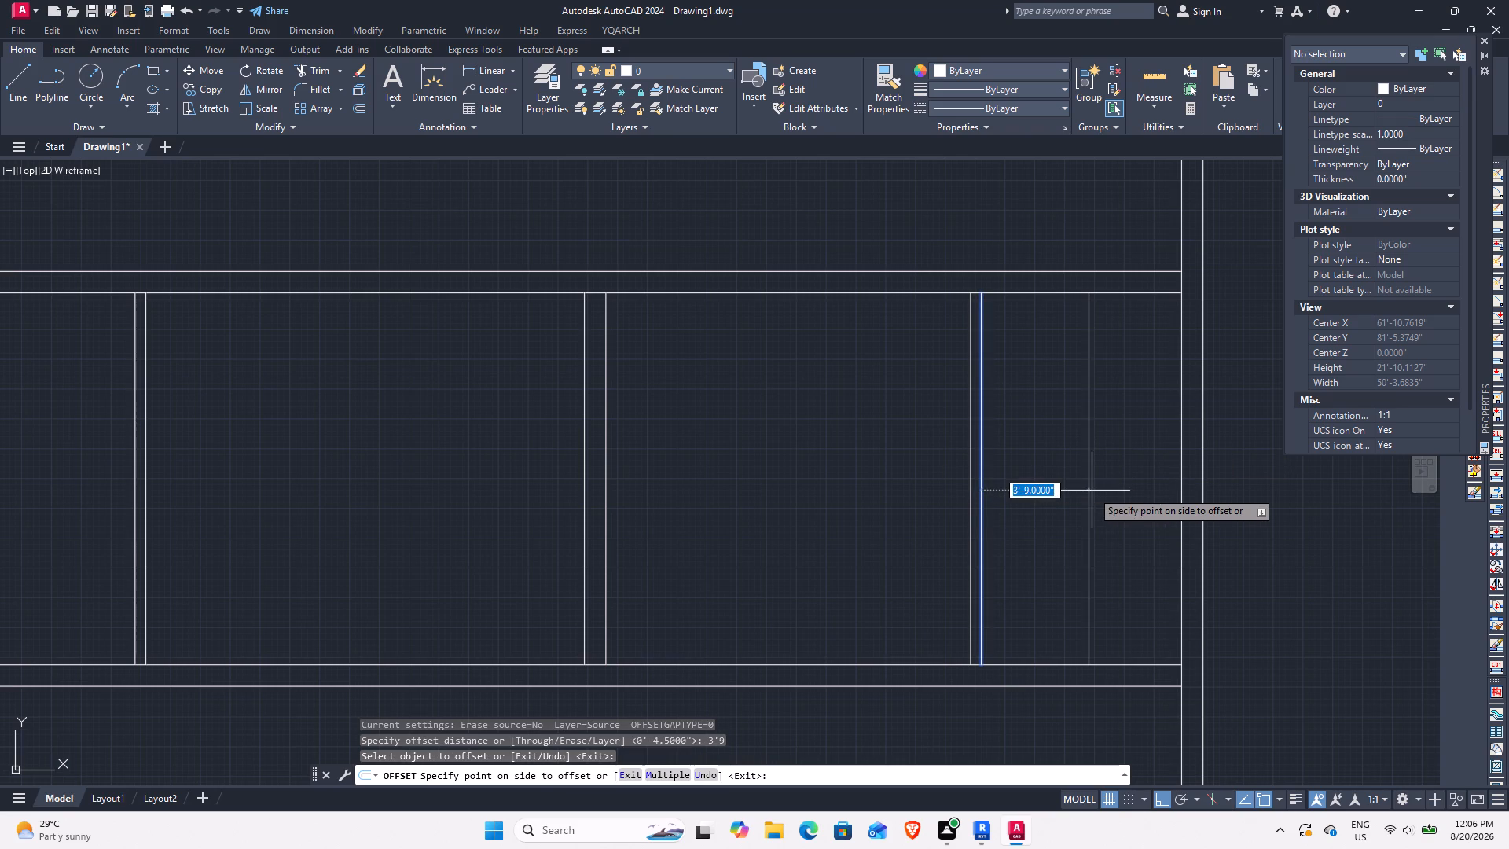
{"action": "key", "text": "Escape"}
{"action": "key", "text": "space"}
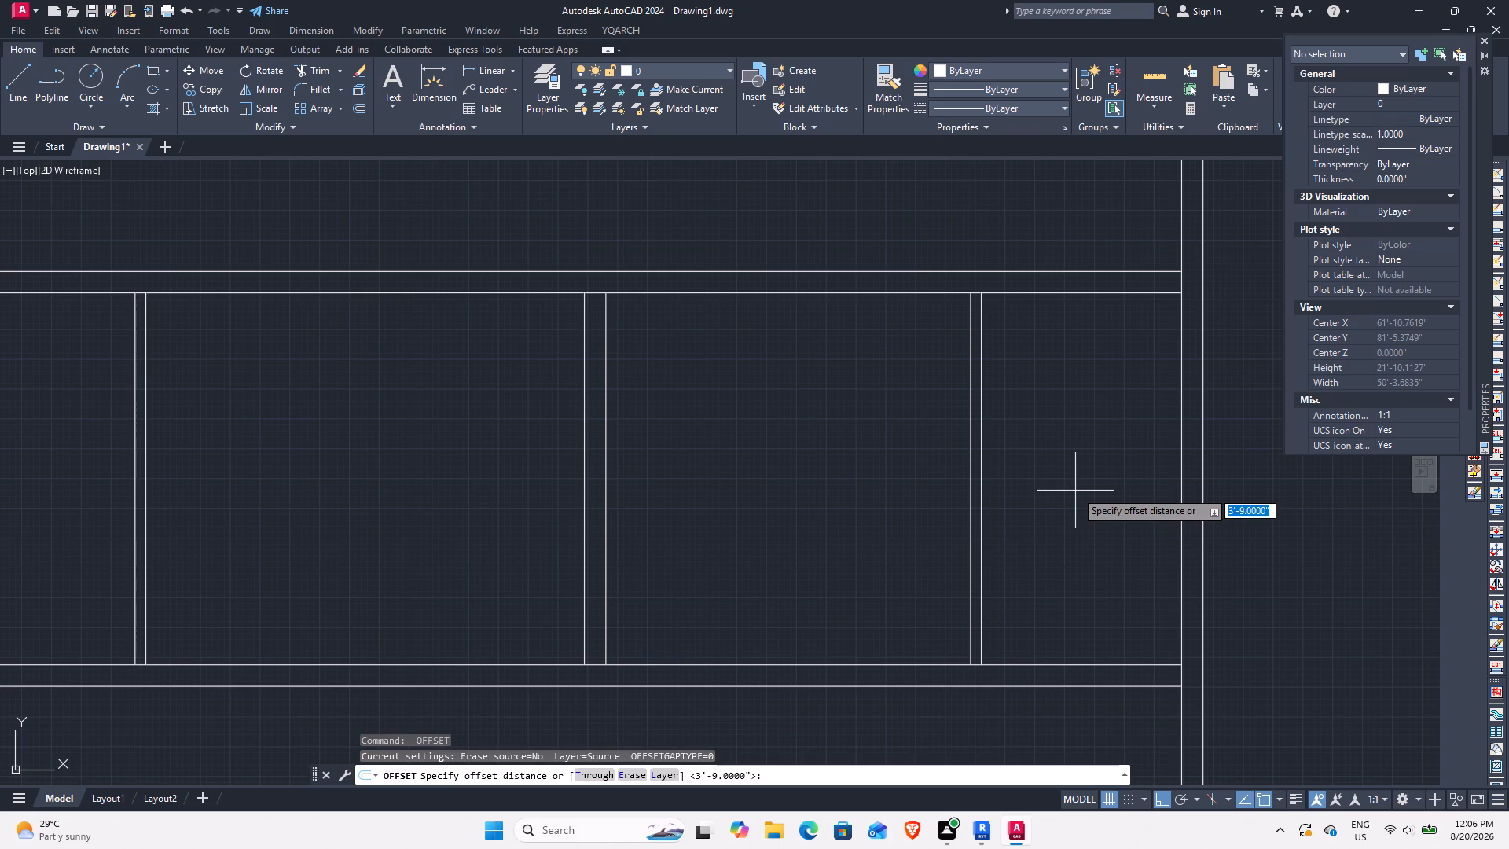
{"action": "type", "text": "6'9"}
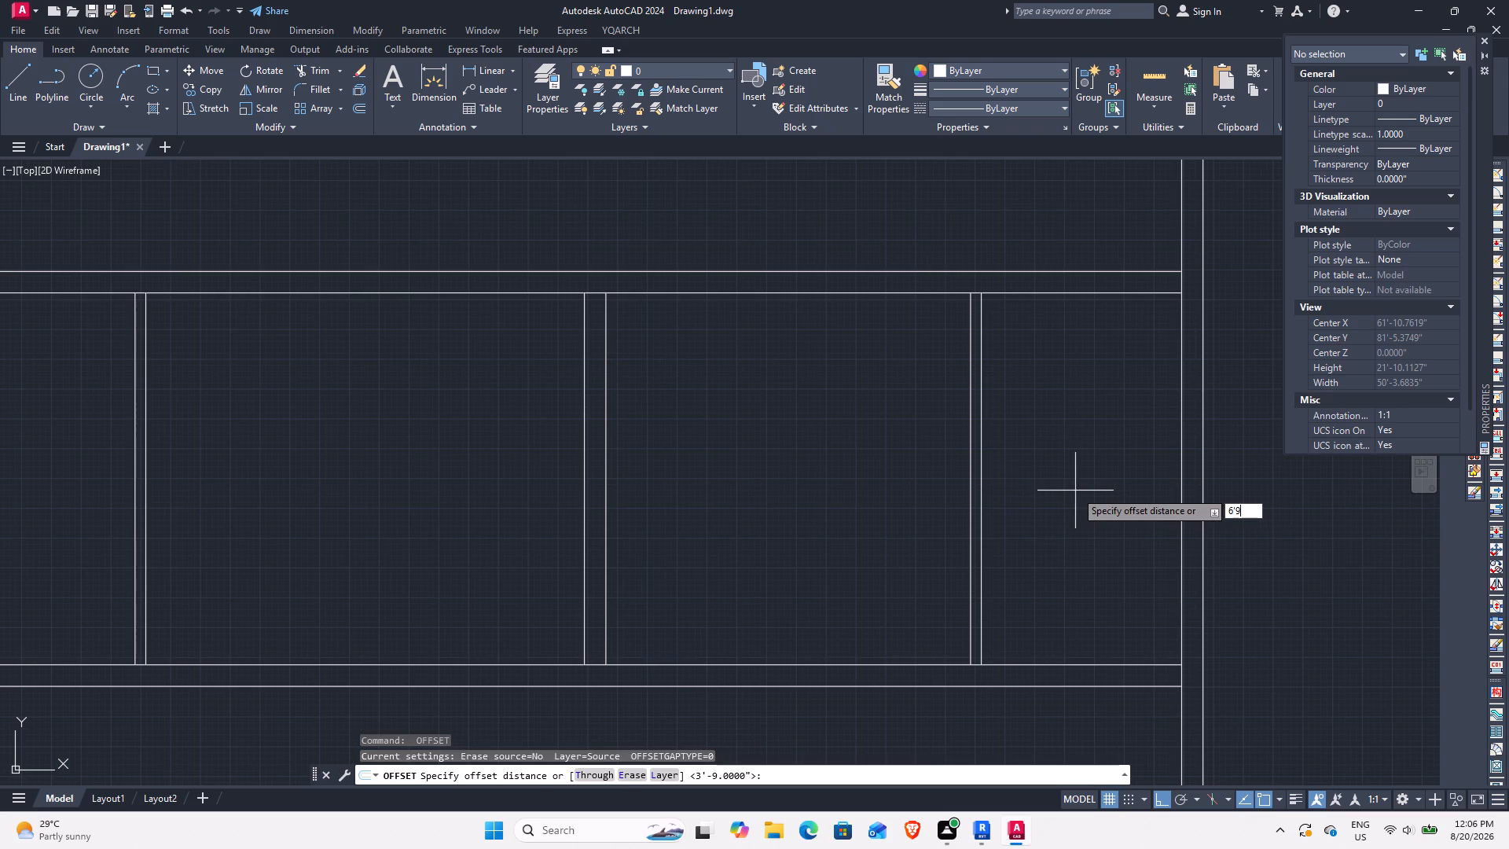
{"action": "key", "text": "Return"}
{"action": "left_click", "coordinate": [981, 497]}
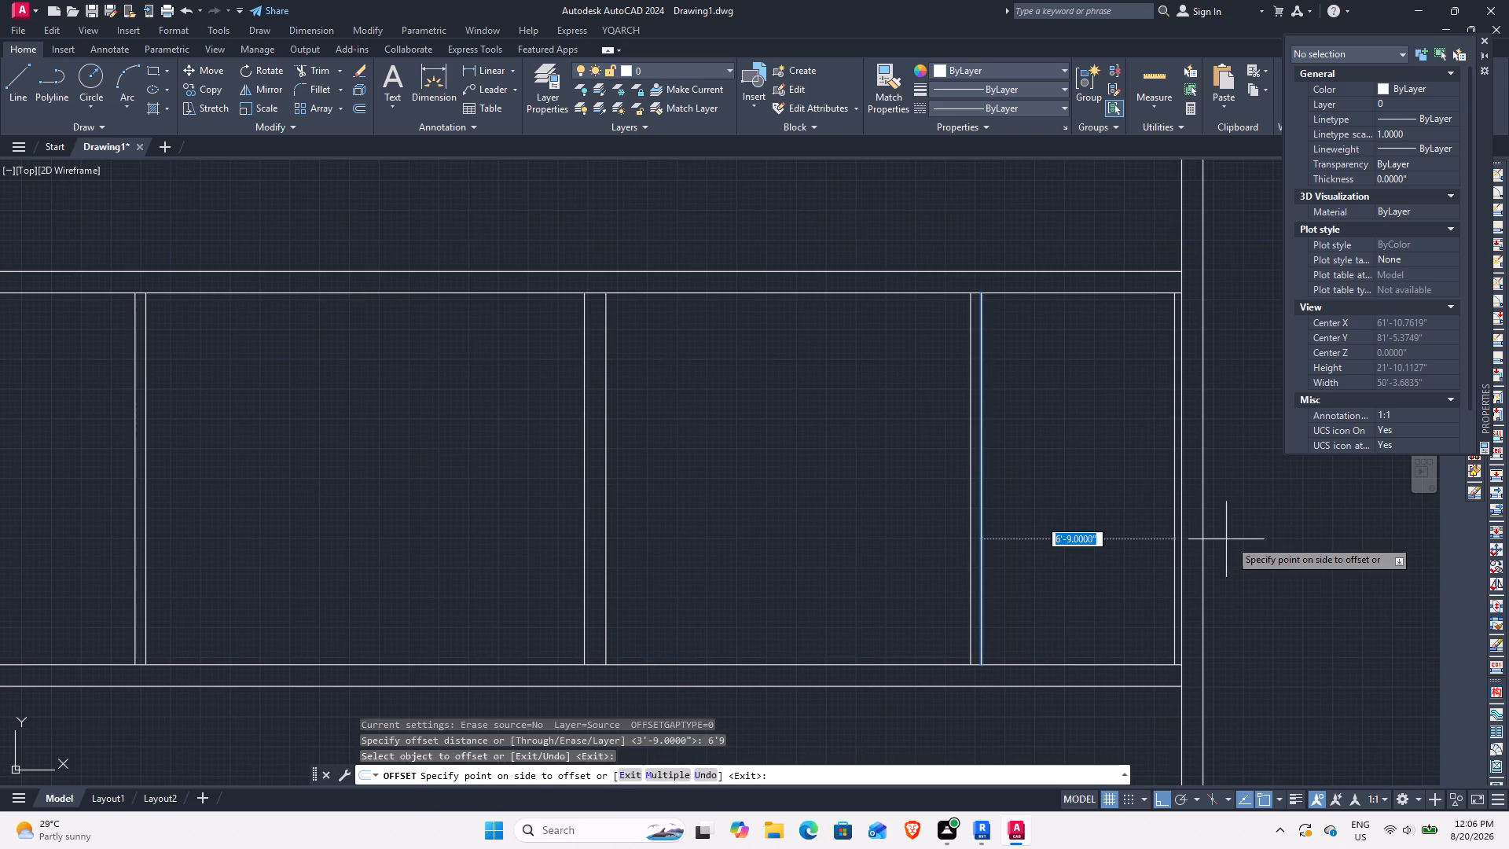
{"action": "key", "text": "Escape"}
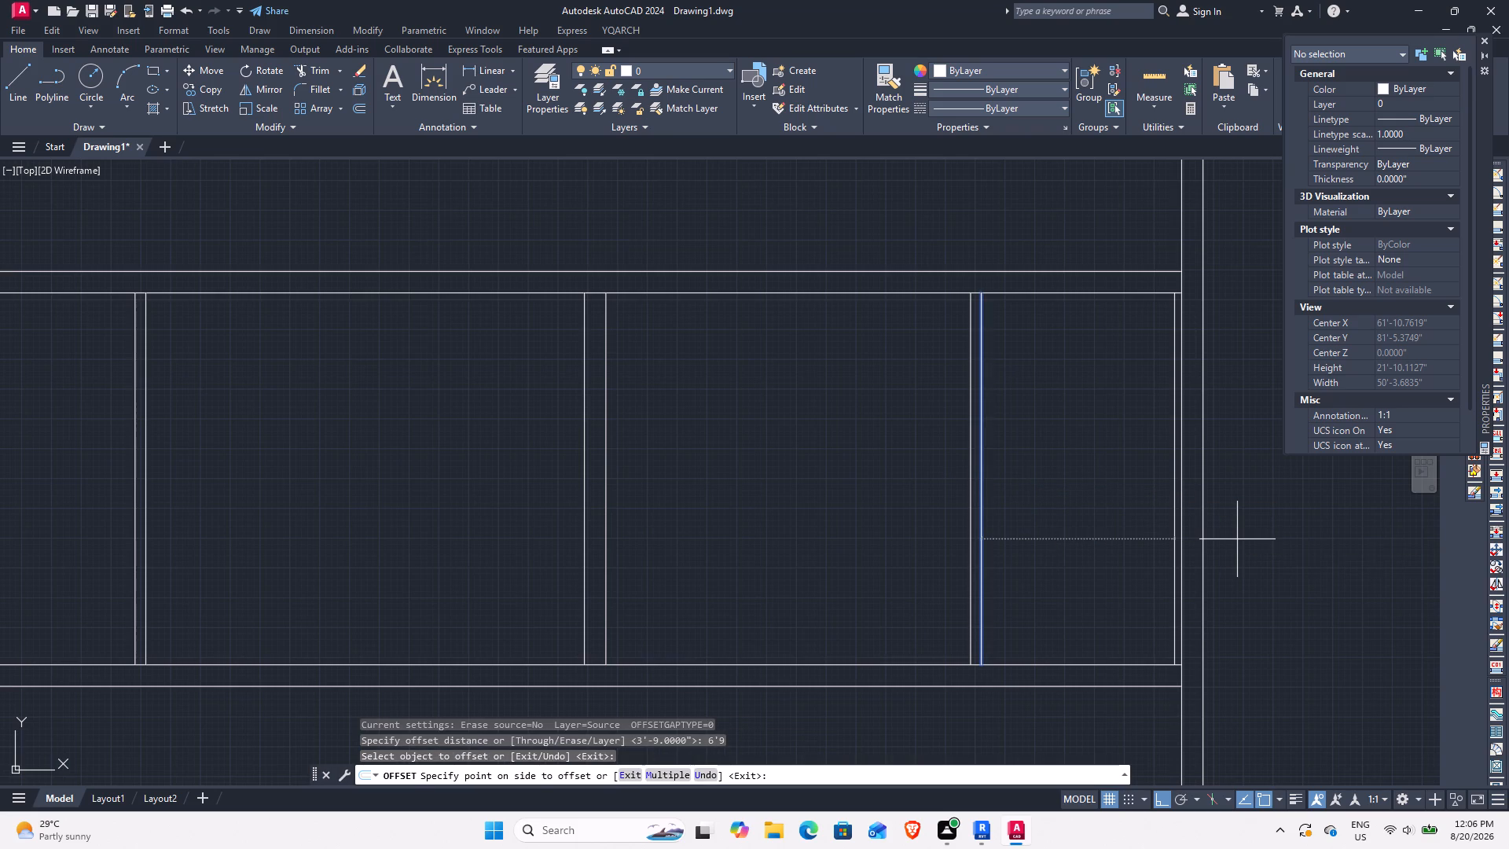
Offset the lower line of the upper horizontal 9" interior wall 9'1" downward into the middle rooms.
{"action": "scroll", "coordinate": [717, 517], "scroll_direction": "down", "scroll_amount": 3}
{"action": "middle_click_drag", "start_coordinate": [715, 533], "coordinate": [1002, 507]}
{"action": "scroll", "coordinate": [956, 512], "scroll_direction": "up", "scroll_amount": 2}
{"action": "middle_click_drag", "start_coordinate": [991, 501], "coordinate": [821, 520]}
{"action": "middle_click_drag", "start_coordinate": [888, 497], "coordinate": [832, 509]}
{"action": "type", "text": "O"}
{"action": "key", "text": "space"}
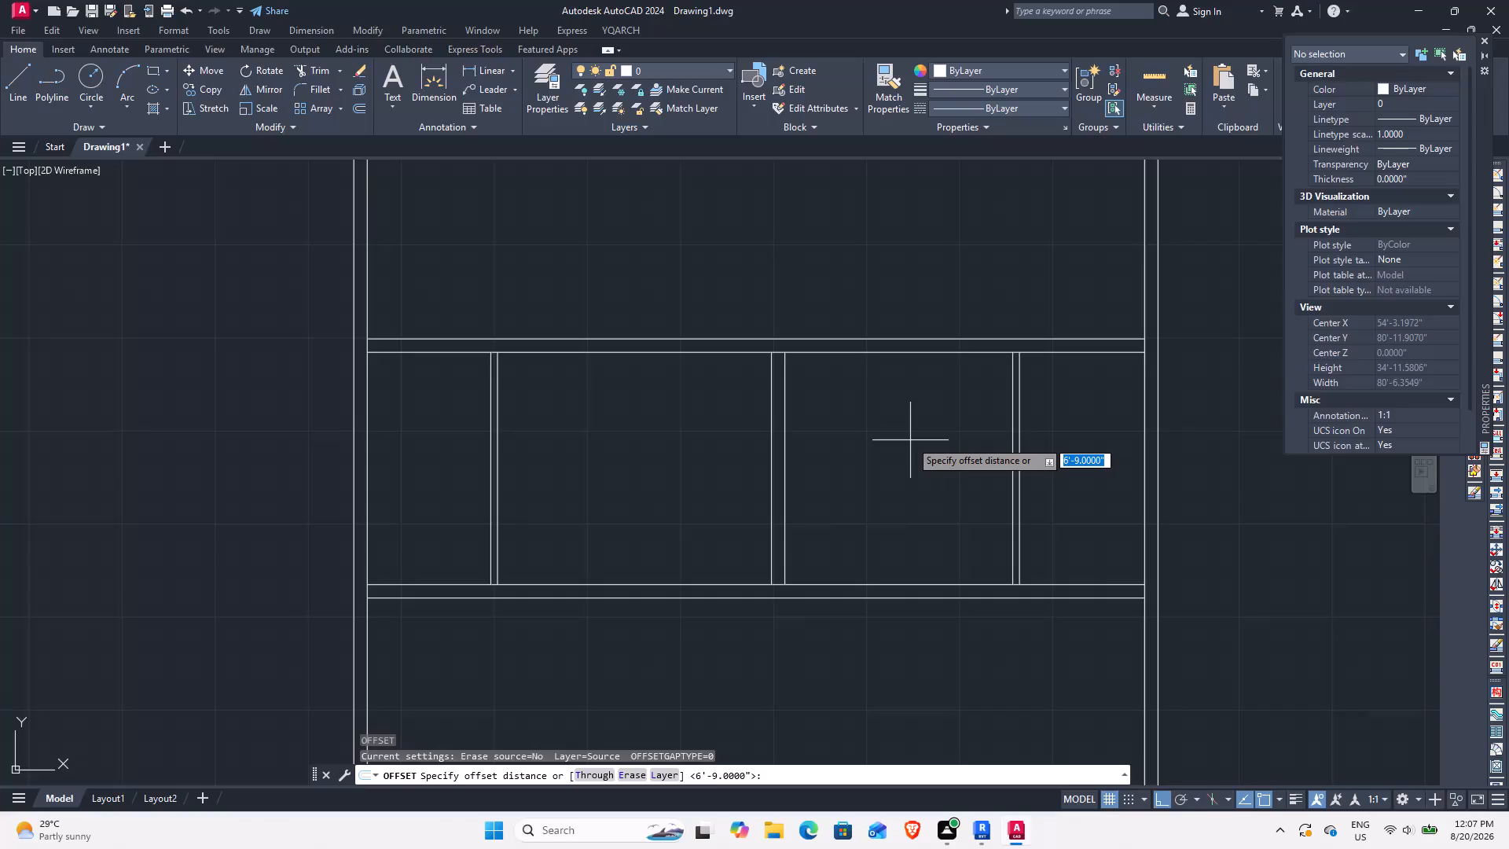
{"action": "type", "text": "9'"}
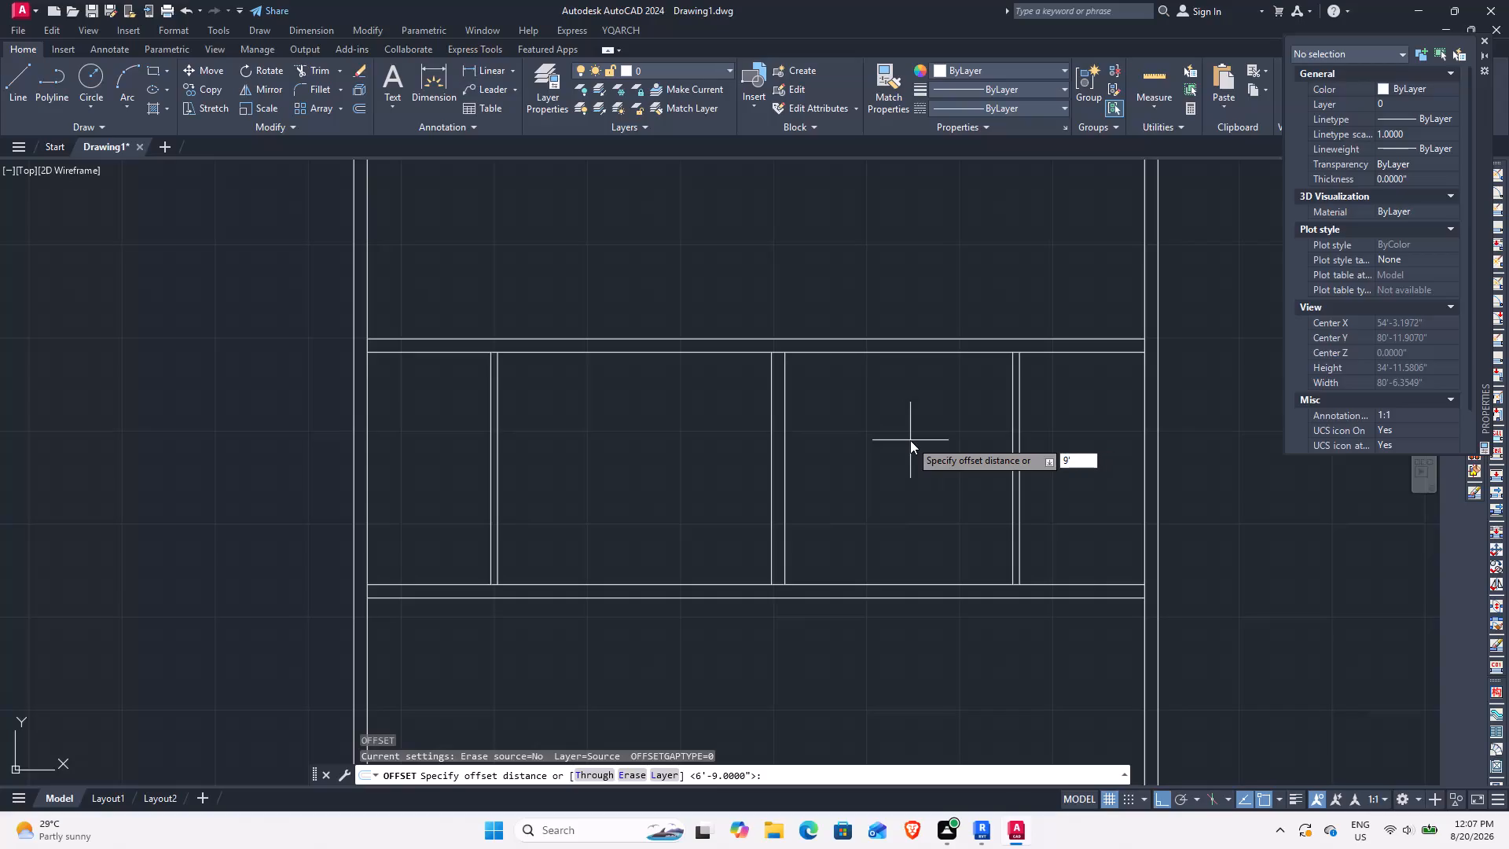
{"action": "key", "text": "1"}
{"action": "key", "text": "shift+quotedbl"}
{"action": "key", "text": "space"}
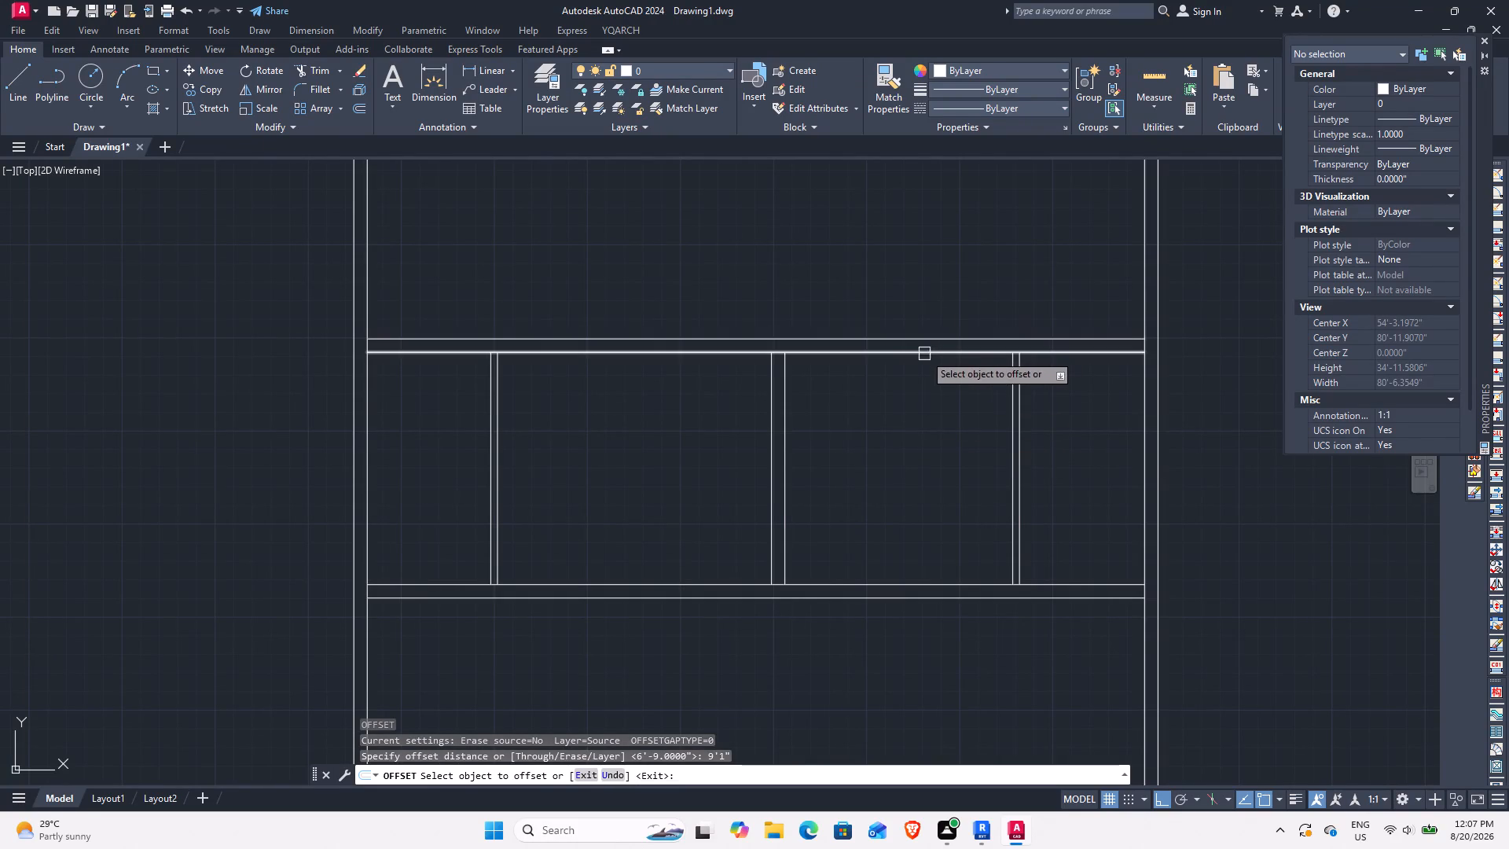
{"action": "left_click", "coordinate": [924, 356]}
{"action": "left_click", "coordinate": [927, 432]}
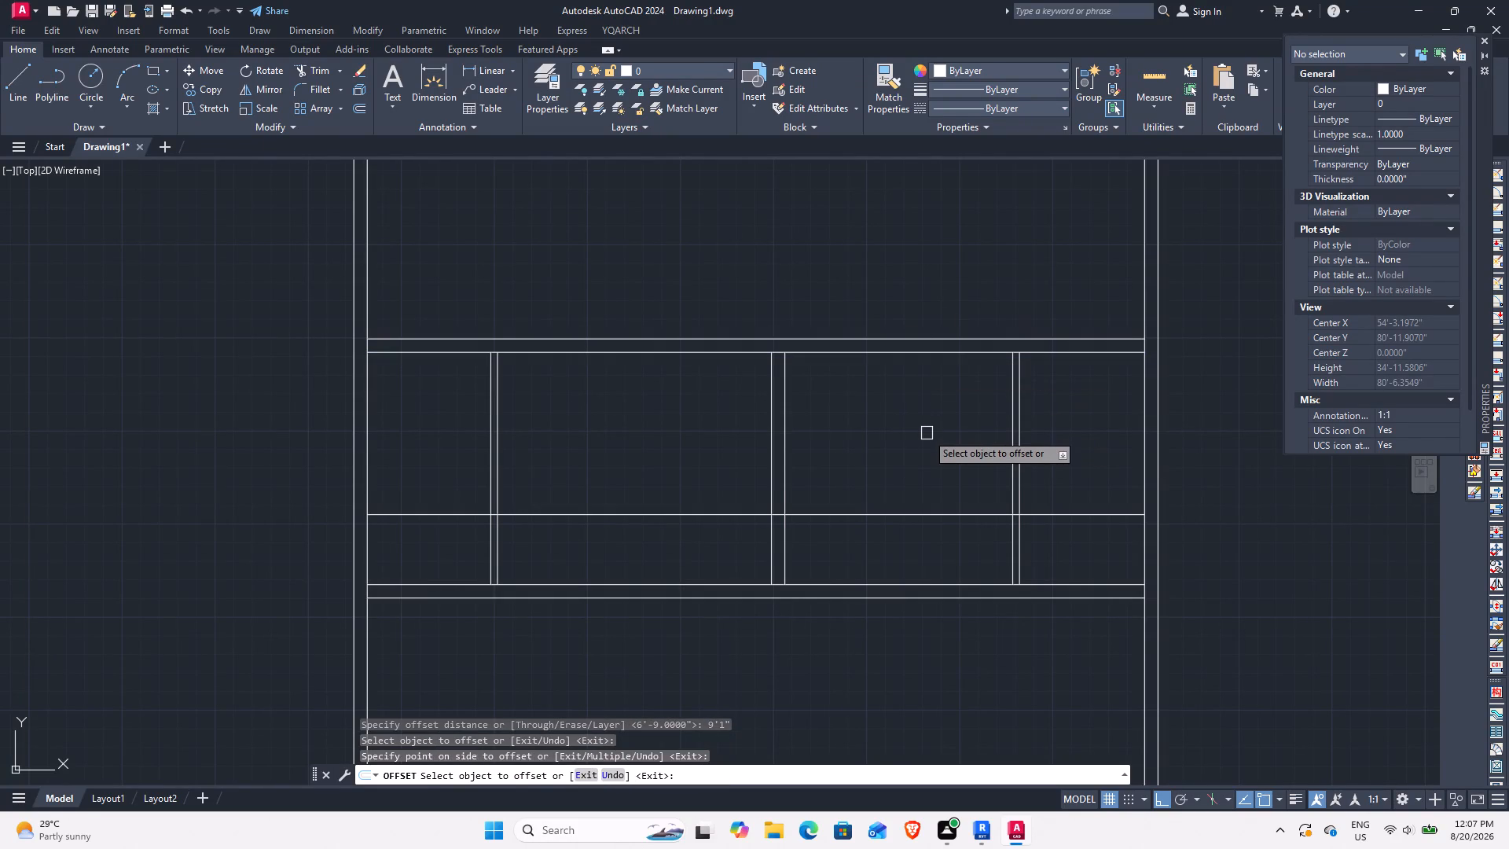
{"action": "key", "text": "Escape"}
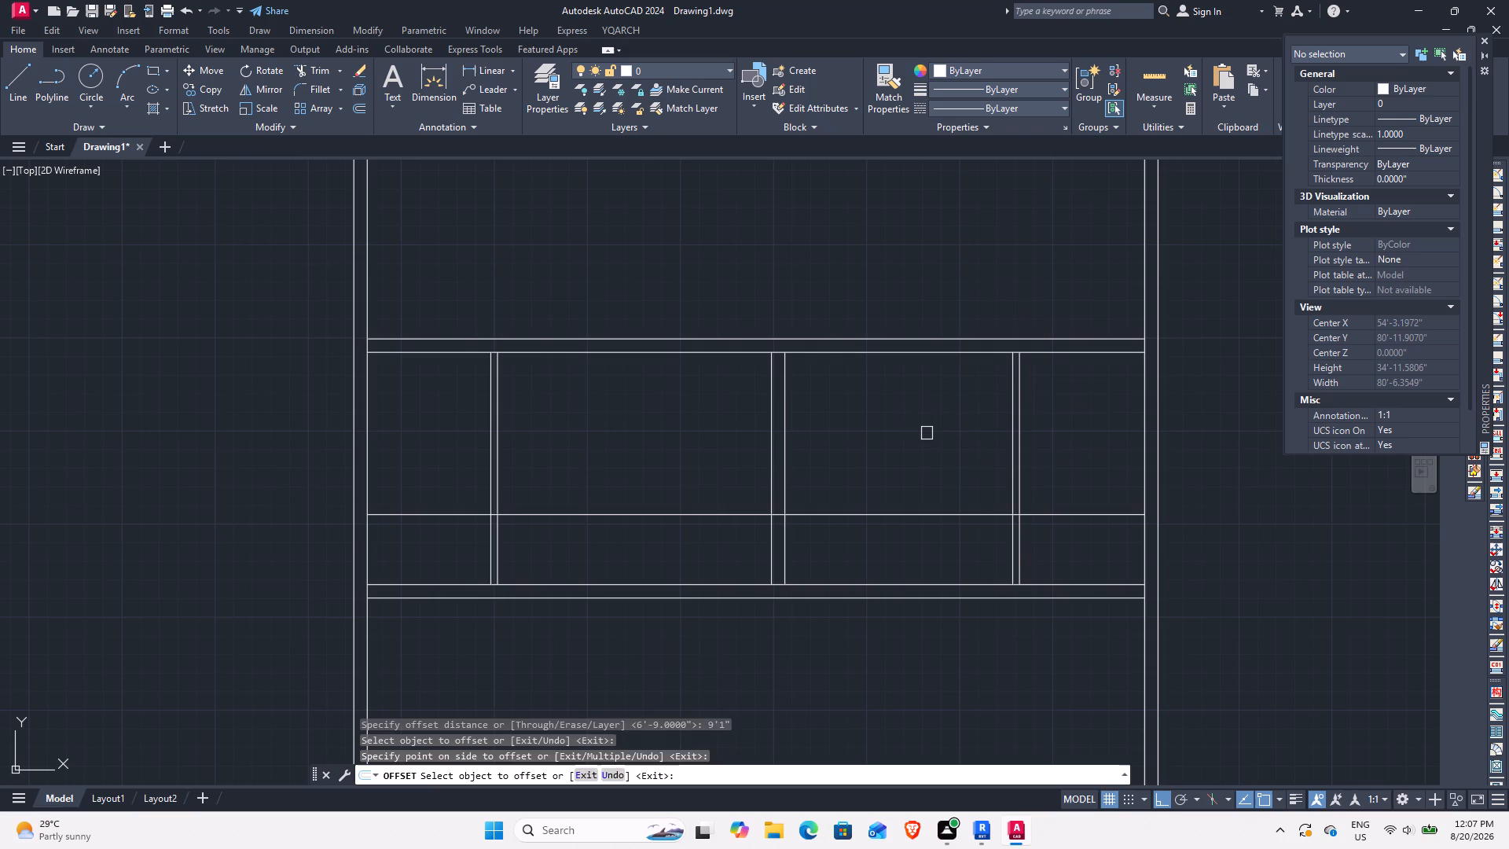
Trim the new horizontal line where it crosses the 9" interior wall and the second thin partition, and remove its part beyond that partition.
{"action": "type", "text": "TR"}
{"action": "key", "text": "space"}
{"action": "scroll", "coordinate": [781, 524], "scroll_direction": "up", "scroll_amount": 3}
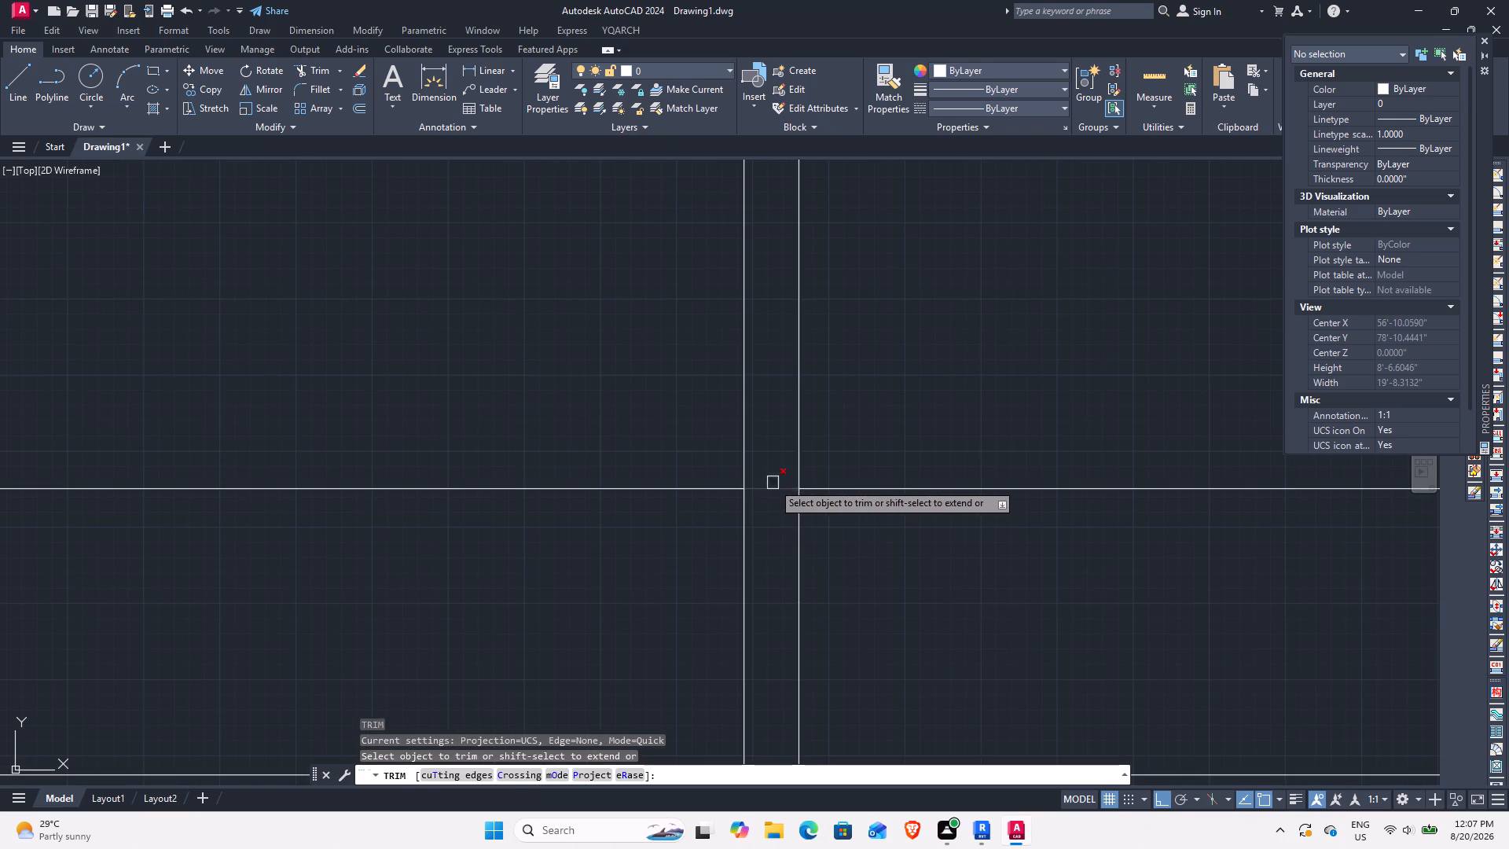
{"action": "left_click", "coordinate": [772, 481]}
{"action": "left_click", "coordinate": [775, 508]}
{"action": "middle_click_drag", "start_coordinate": [656, 557], "coordinate": [612, 565]}
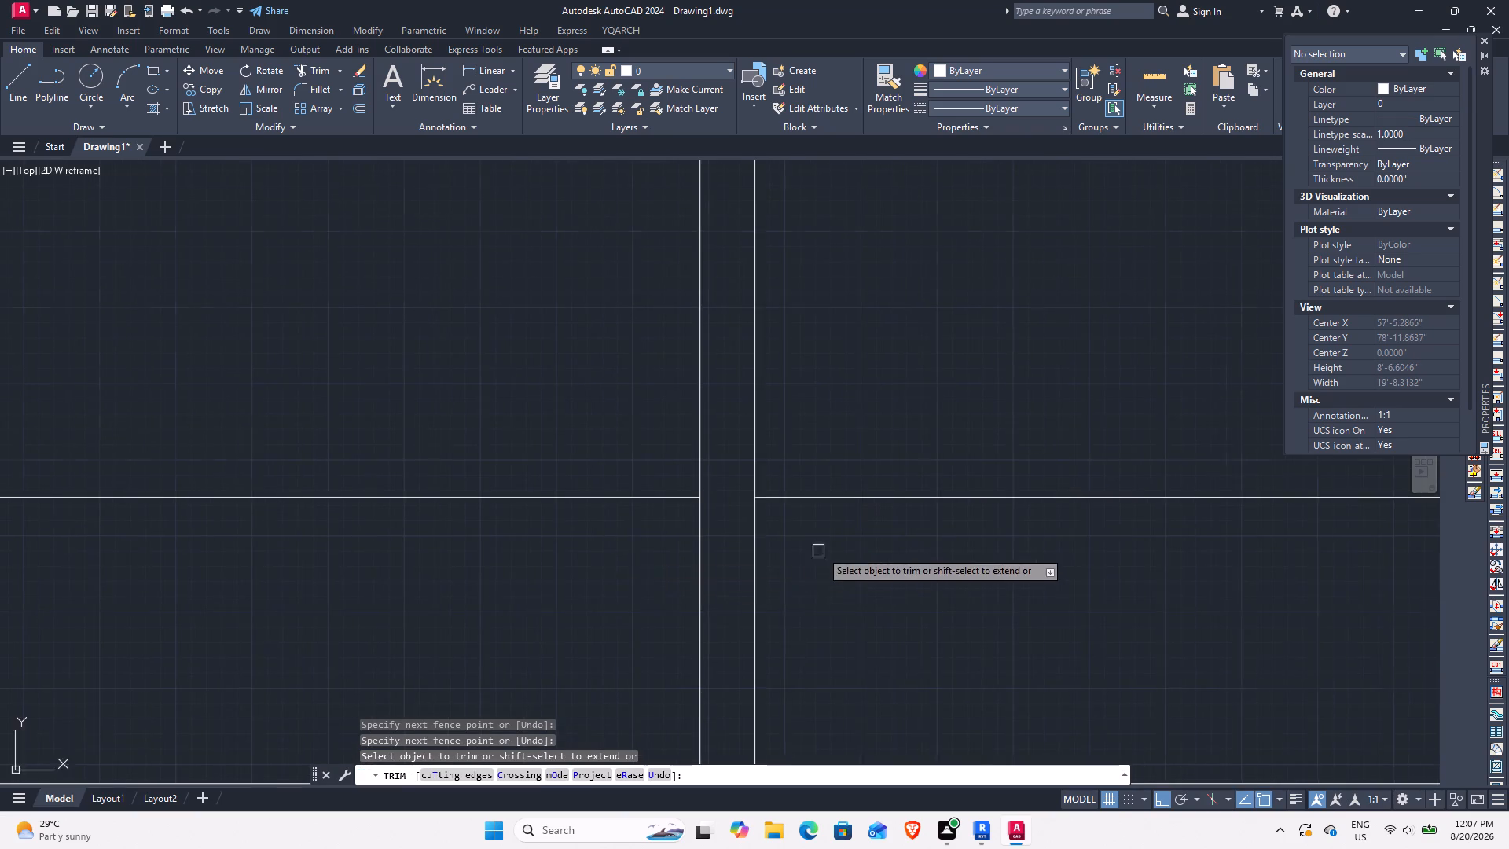
{"action": "scroll", "coordinate": [821, 550], "scroll_direction": "down", "scroll_amount": 3}
{"action": "left_click", "coordinate": [1098, 537]}
{"action": "scroll", "coordinate": [1024, 538], "scroll_direction": "up", "scroll_amount": 3}
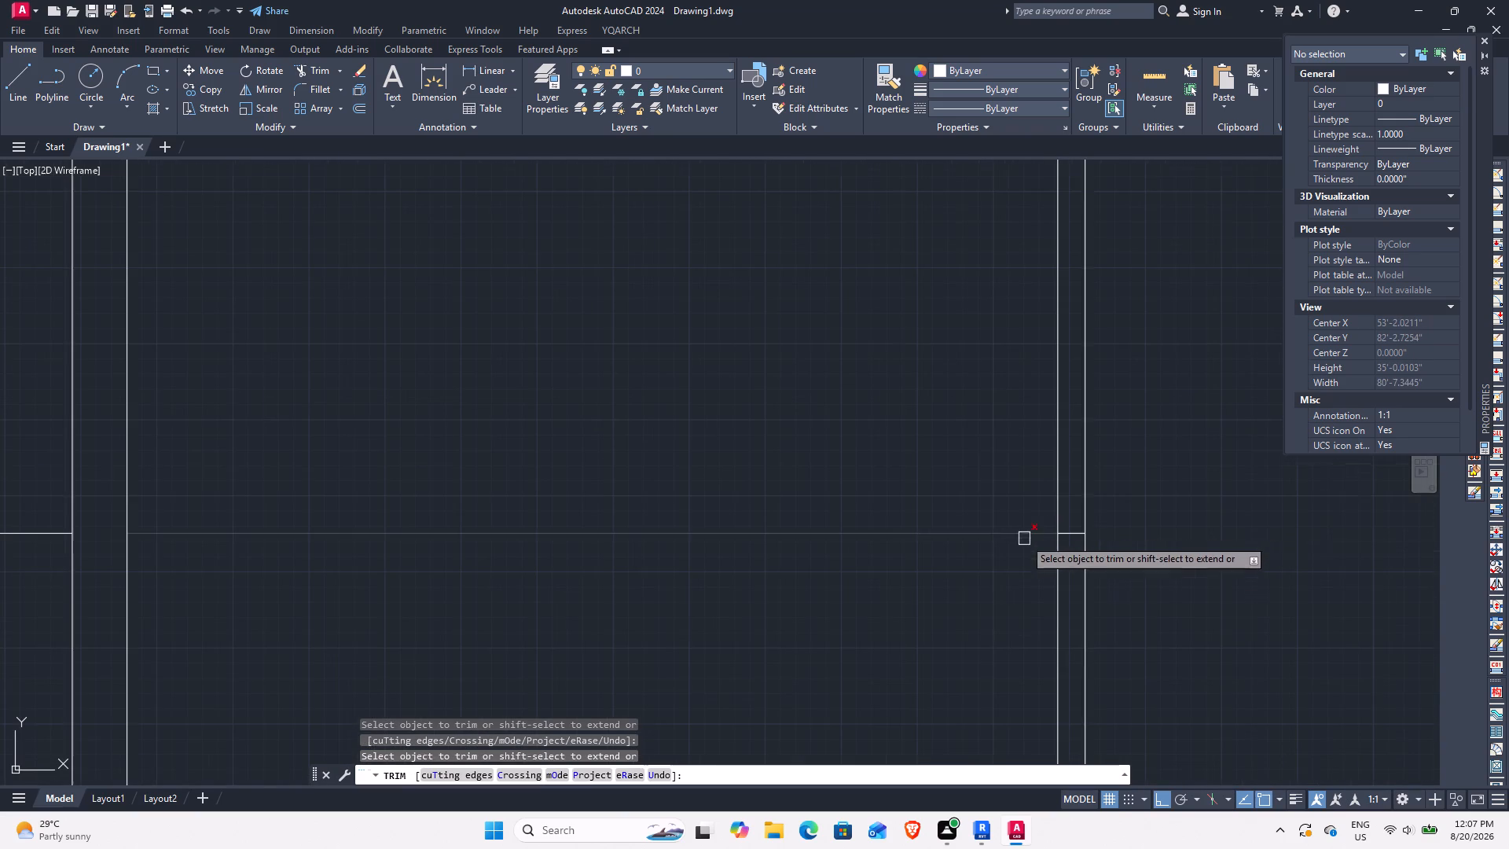
{"action": "left_click", "coordinate": [1067, 538]}
{"action": "key", "text": "Escape"}
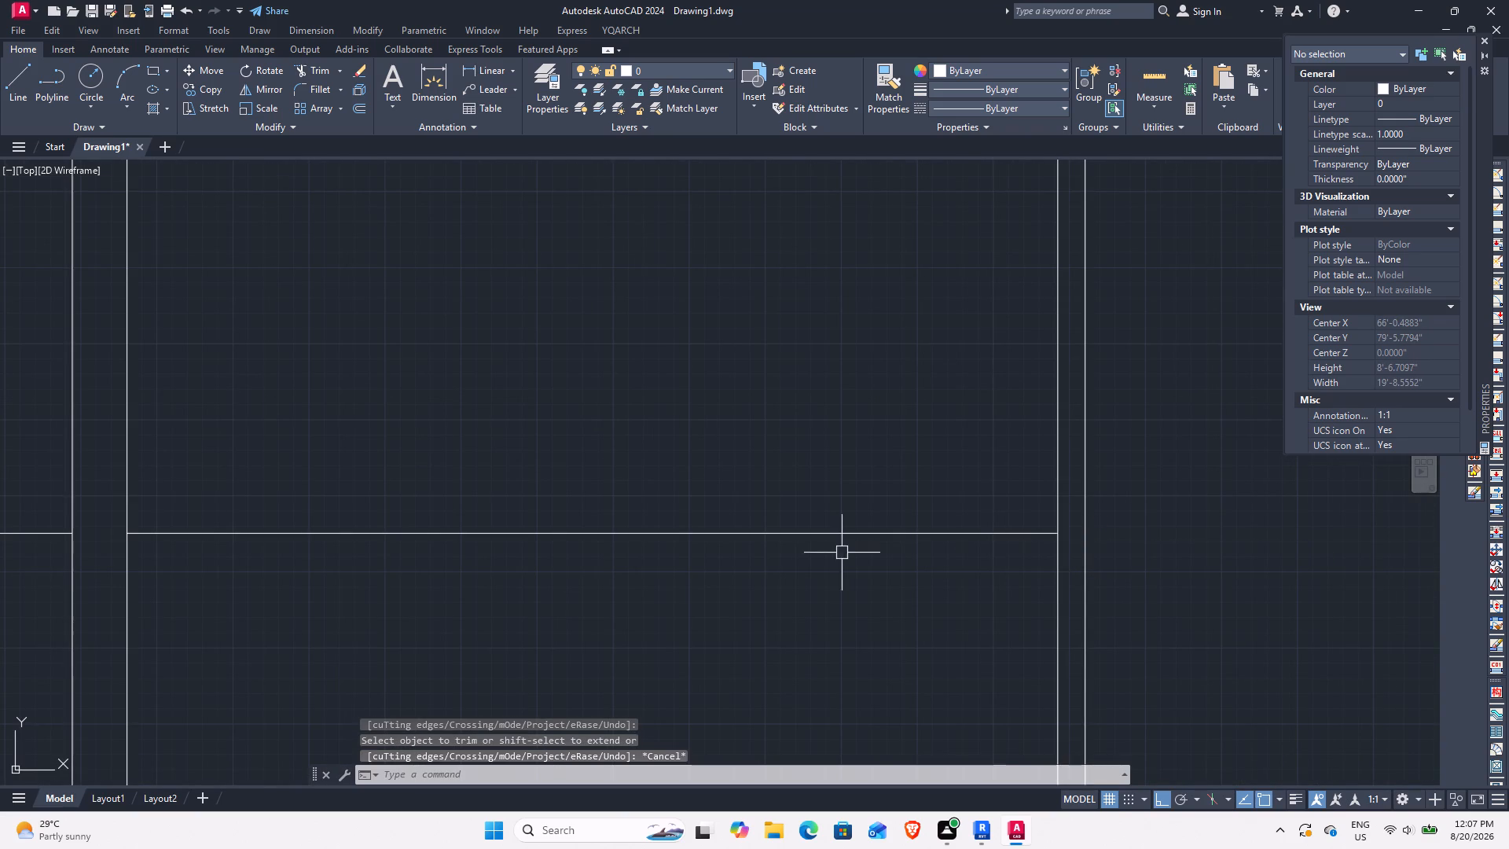
Erase the leftover piece of the horizontal line to the left of the vertical 9" interior wall.
{"action": "middle_click_drag", "start_coordinate": [560, 608], "coordinate": [1095, 572]}
{"action": "left_click", "coordinate": [461, 494]}
{"action": "right_click", "coordinate": [461, 494]}
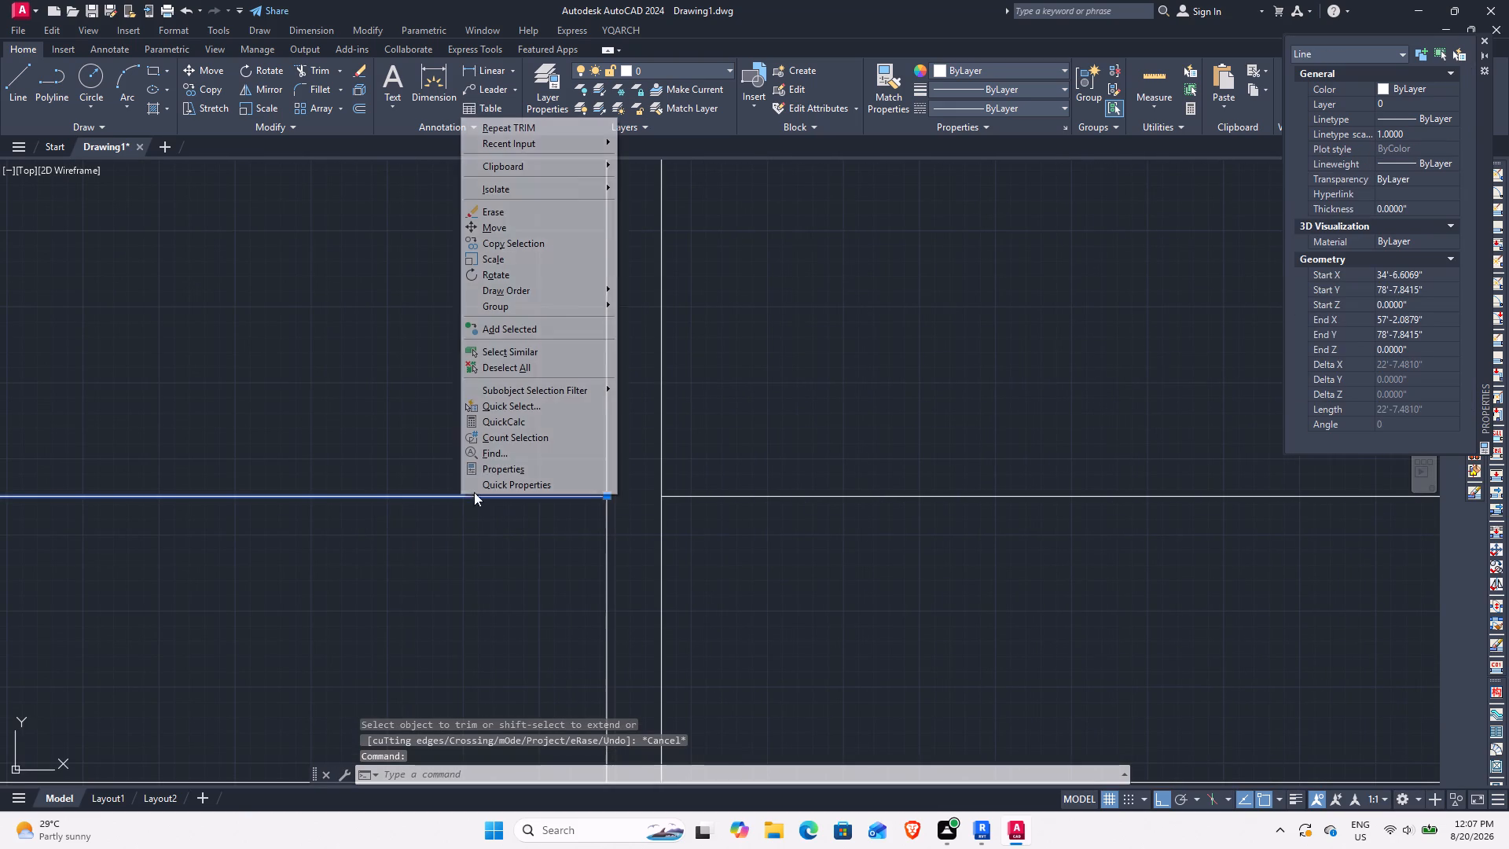
{"action": "left_click", "coordinate": [479, 219]}
Offset the remaining horizontal line 4.5" downward to form a thin partition between the vertical 9" wall and the second thin partition.
{"action": "scroll", "coordinate": [693, 406], "scroll_direction": "down", "scroll_amount": 2}
{"action": "middle_click_drag", "start_coordinate": [861, 458], "coordinate": [806, 504]}
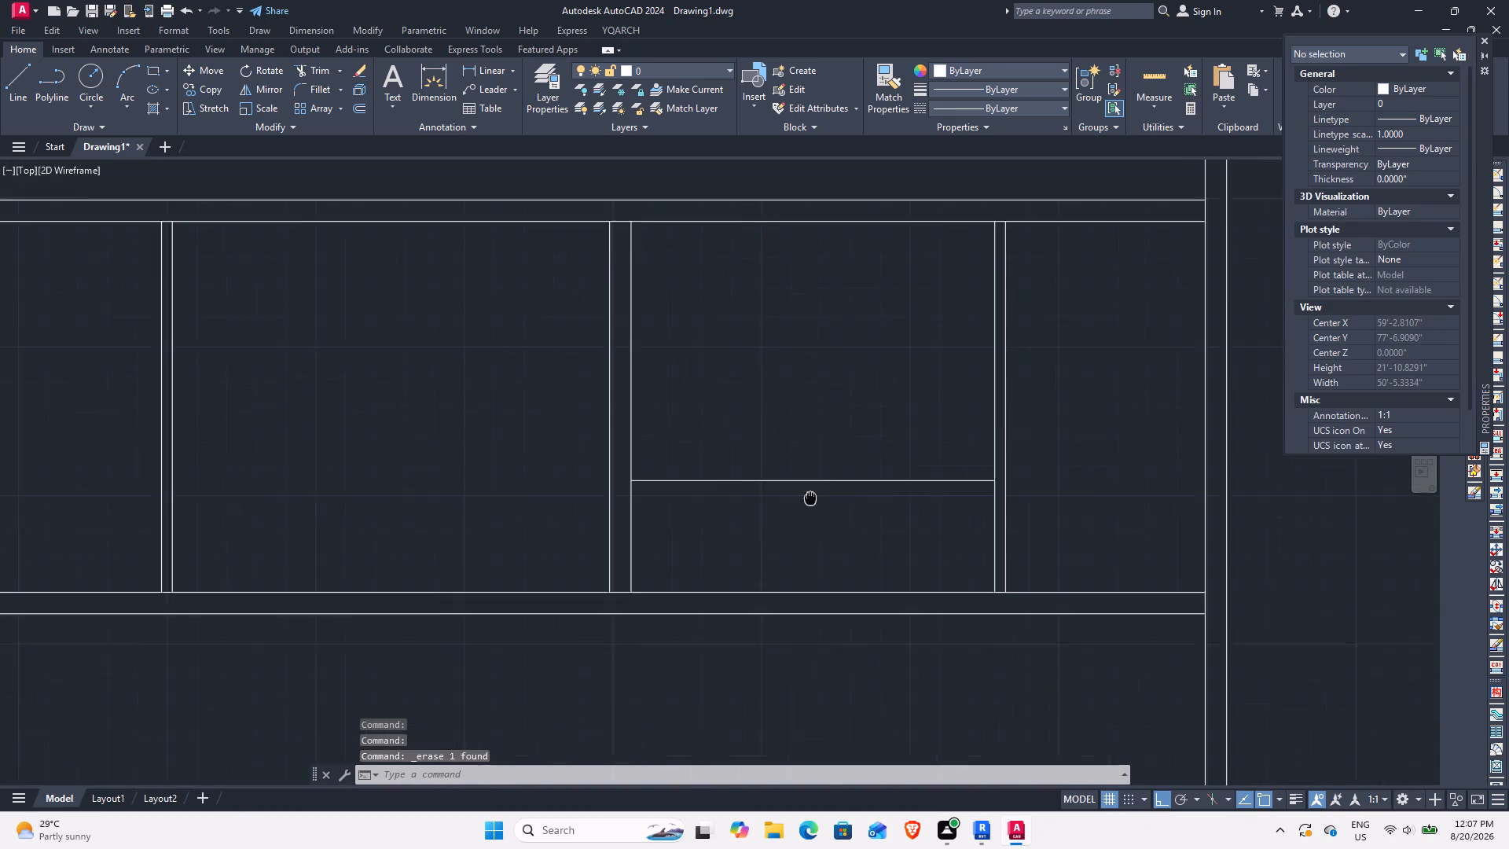
{"action": "middle_click_drag", "start_coordinate": [806, 504], "coordinate": [772, 567]}
{"action": "type", "text": "O"}
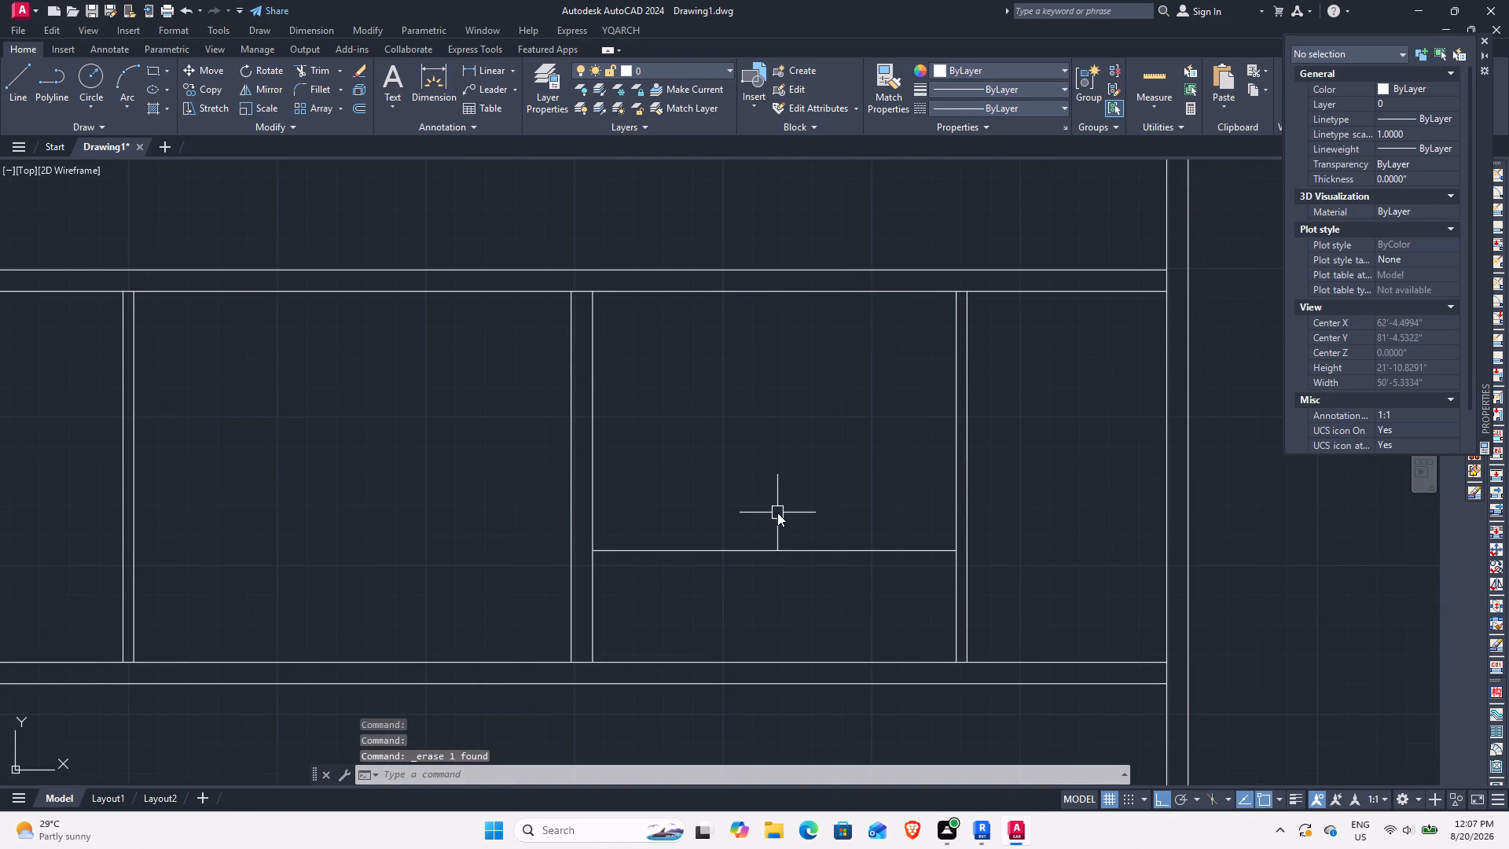
{"action": "key", "text": "space"}
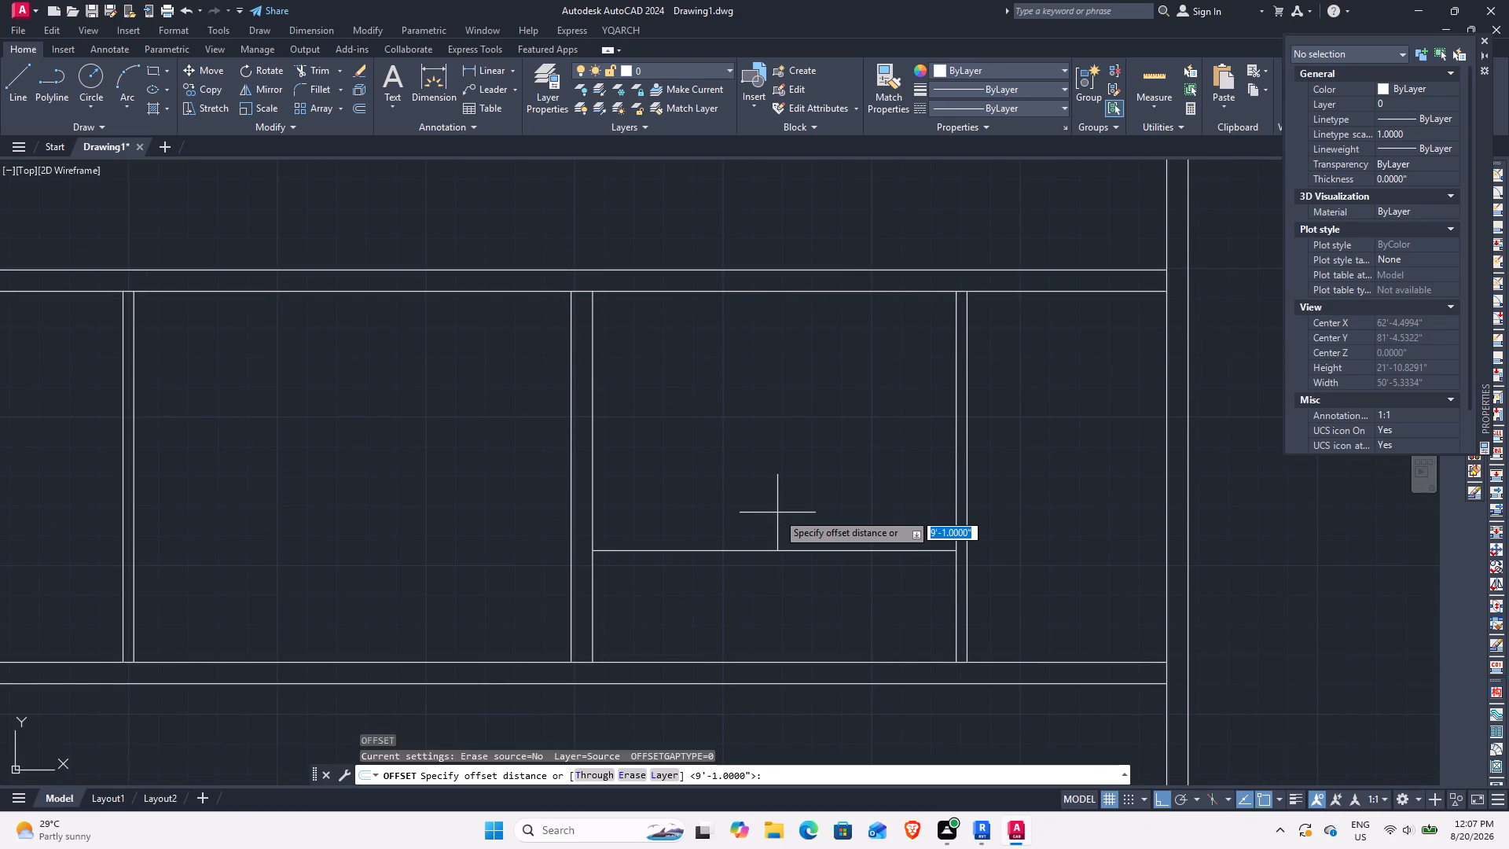
{"action": "key", "text": "4"}
{"action": "type", "text": ".5"}
{"action": "key", "text": "Return"}
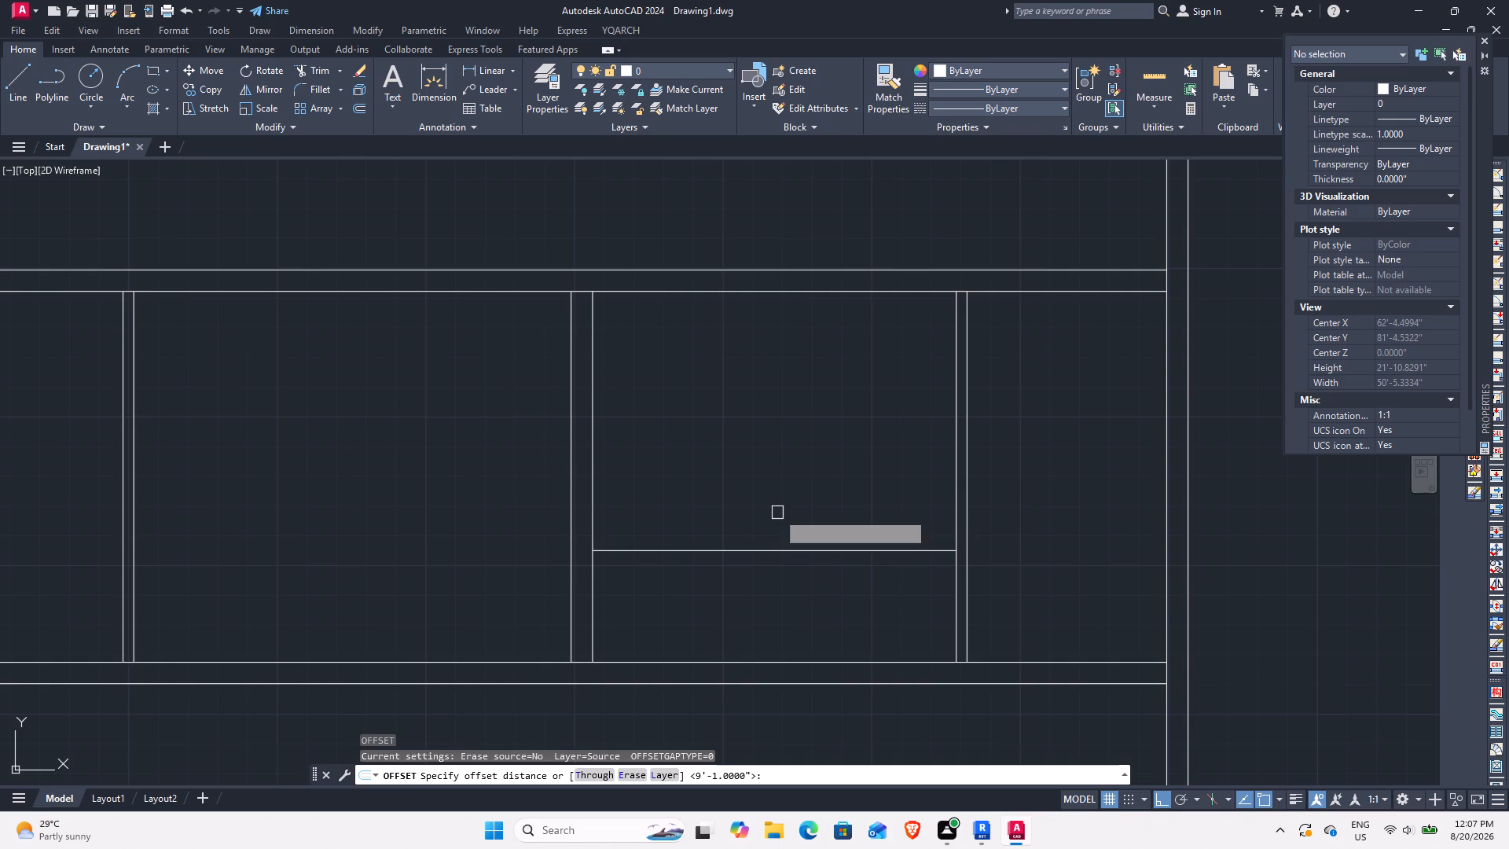
{"action": "left_click", "coordinate": [791, 548]}
{"action": "left_click", "coordinate": [809, 610]}
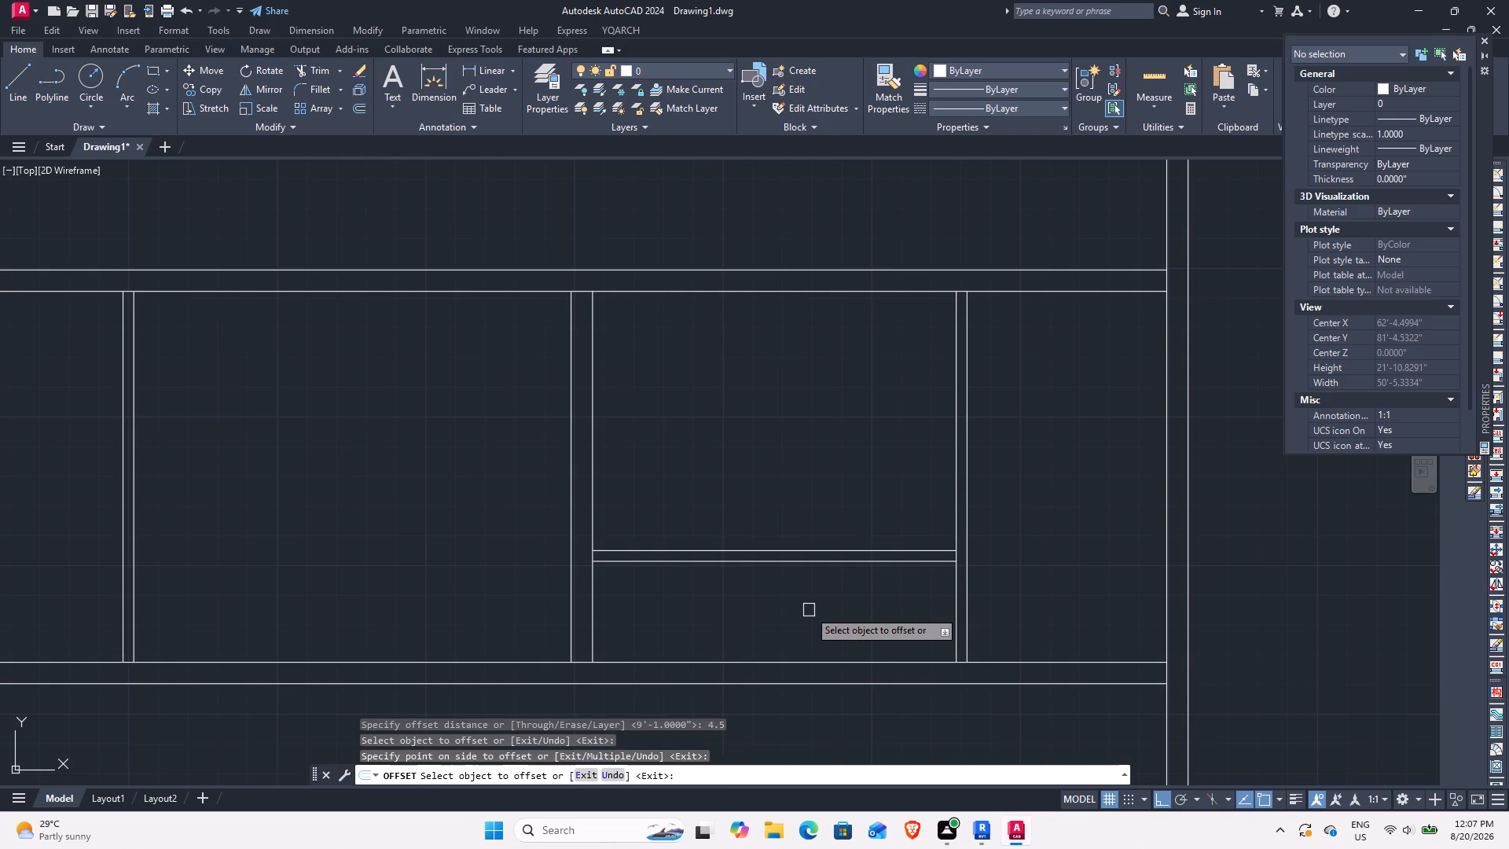
{"action": "key", "text": "Escape"}
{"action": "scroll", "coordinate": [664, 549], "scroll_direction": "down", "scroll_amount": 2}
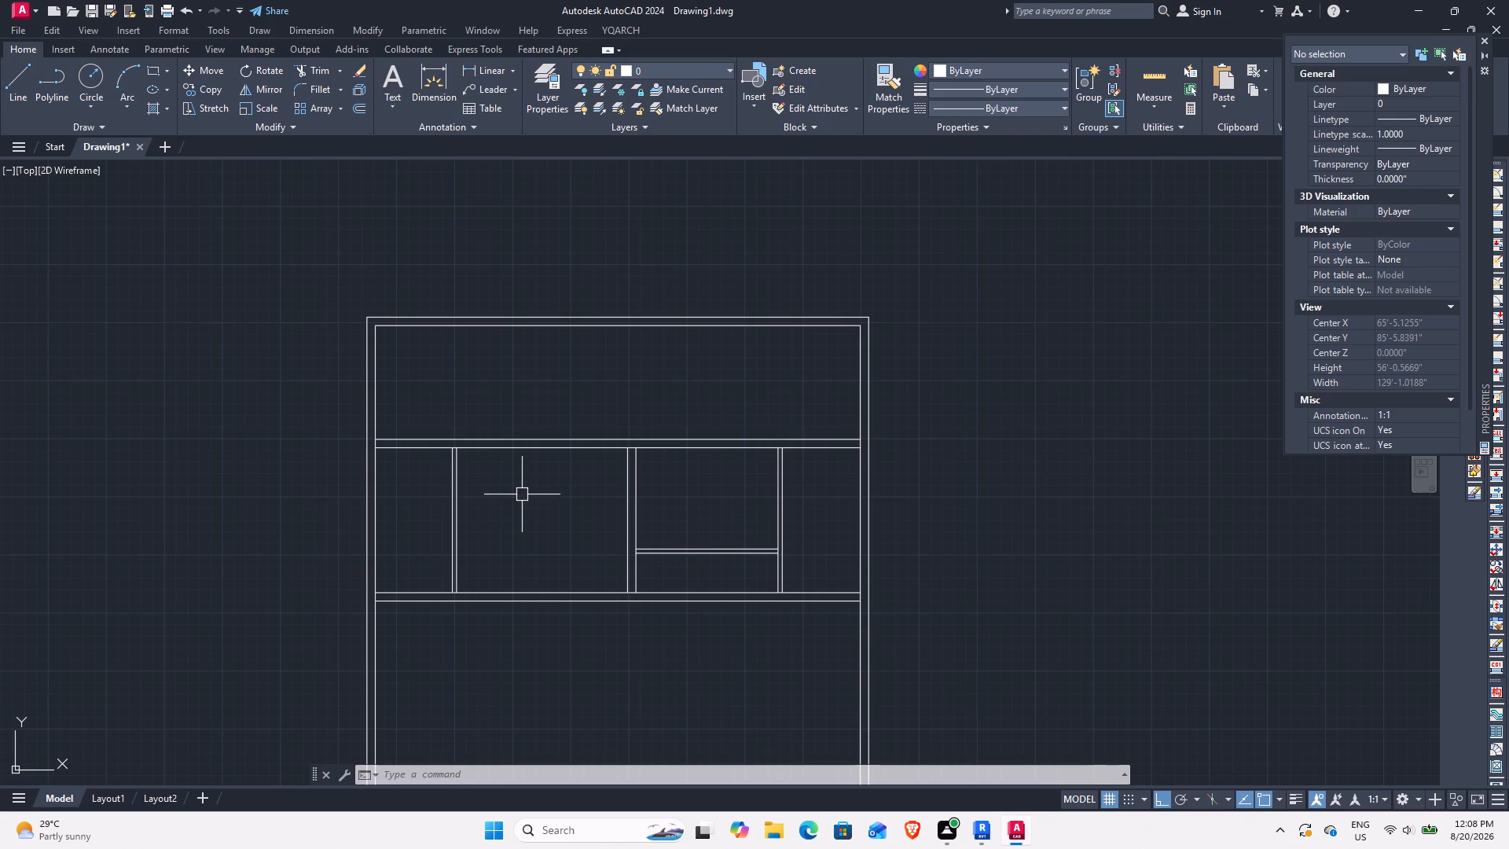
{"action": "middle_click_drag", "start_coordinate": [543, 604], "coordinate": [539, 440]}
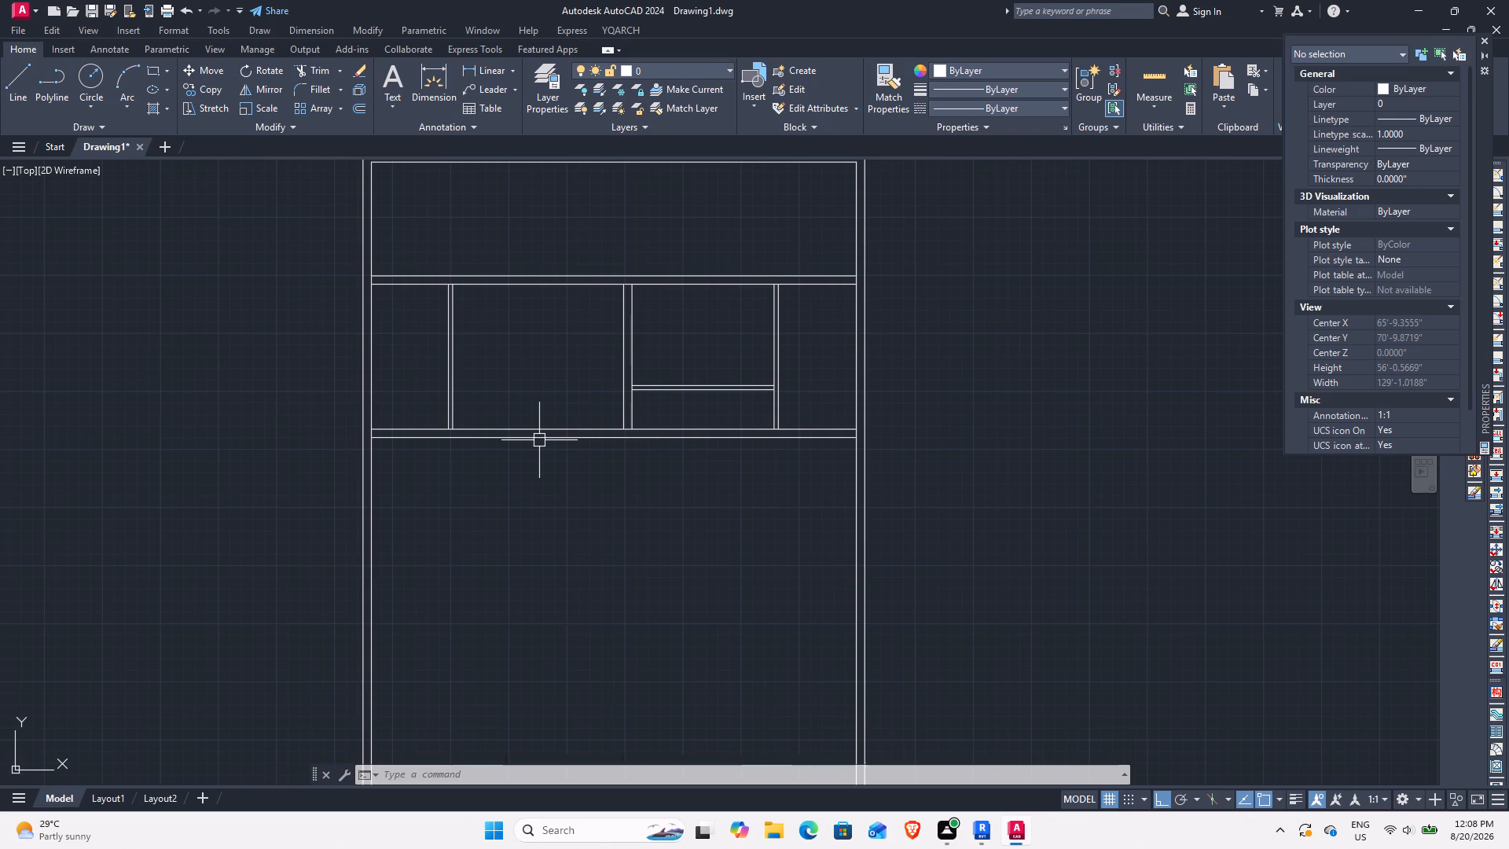
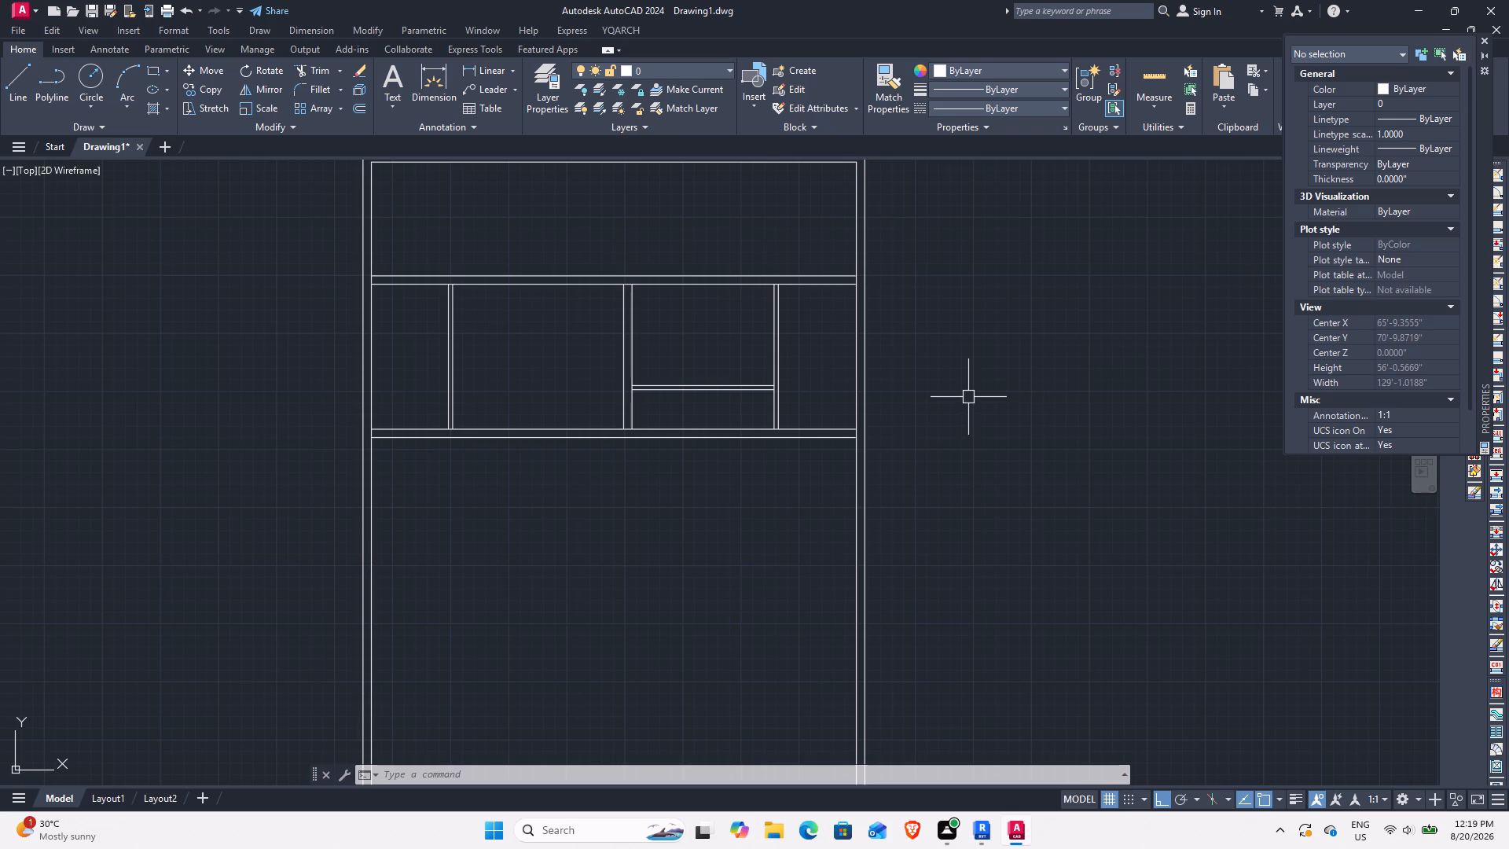
Look over the whole floor plan and the partitions of the middle rooms.
{"action": "middle_click_drag", "start_coordinate": [791, 384], "coordinate": [1134, 462]}
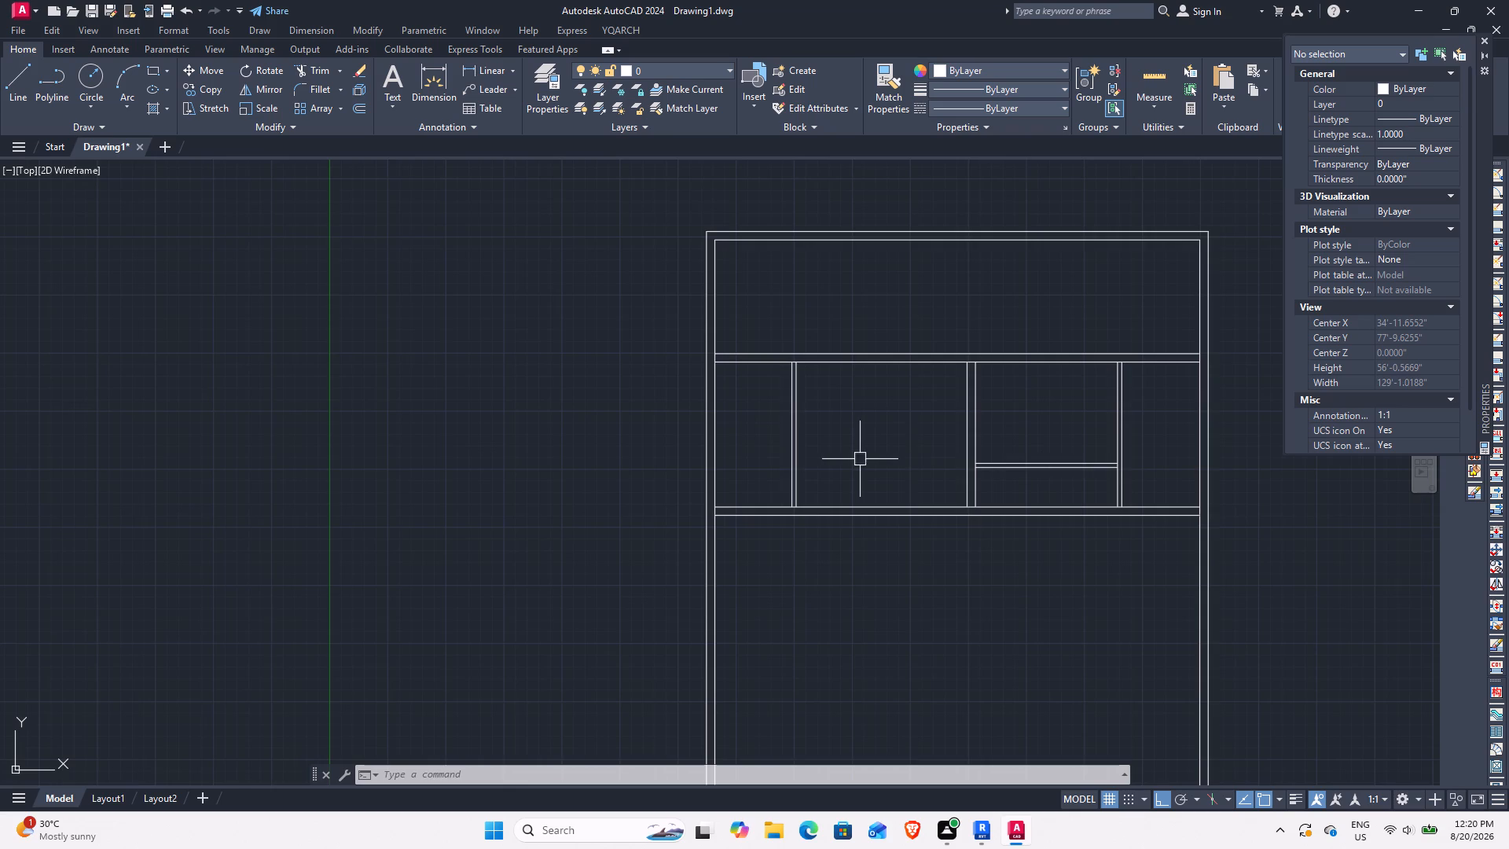
{"action": "scroll", "coordinate": [859, 459], "scroll_direction": "down", "scroll_amount": 1}
{"action": "middle_click_drag", "start_coordinate": [901, 506], "coordinate": [703, 425]}
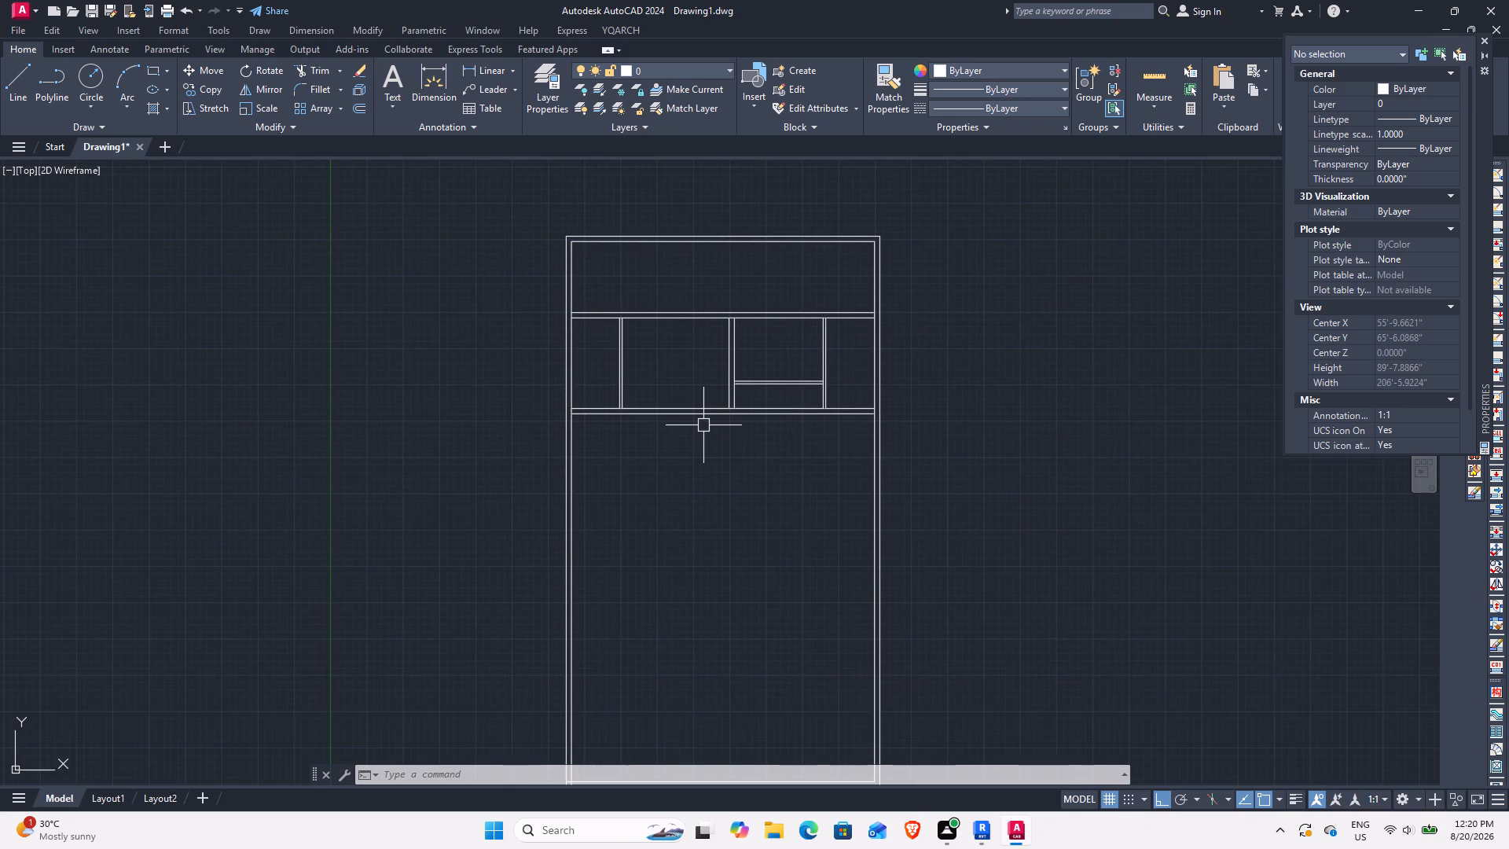
{"action": "scroll", "coordinate": [696, 458], "scroll_direction": "up", "scroll_amount": 1}
{"action": "scroll", "coordinate": [699, 465], "scroll_direction": "down", "scroll_amount": 2}
{"action": "middle_click_drag", "start_coordinate": [696, 512], "coordinate": [690, 449]}
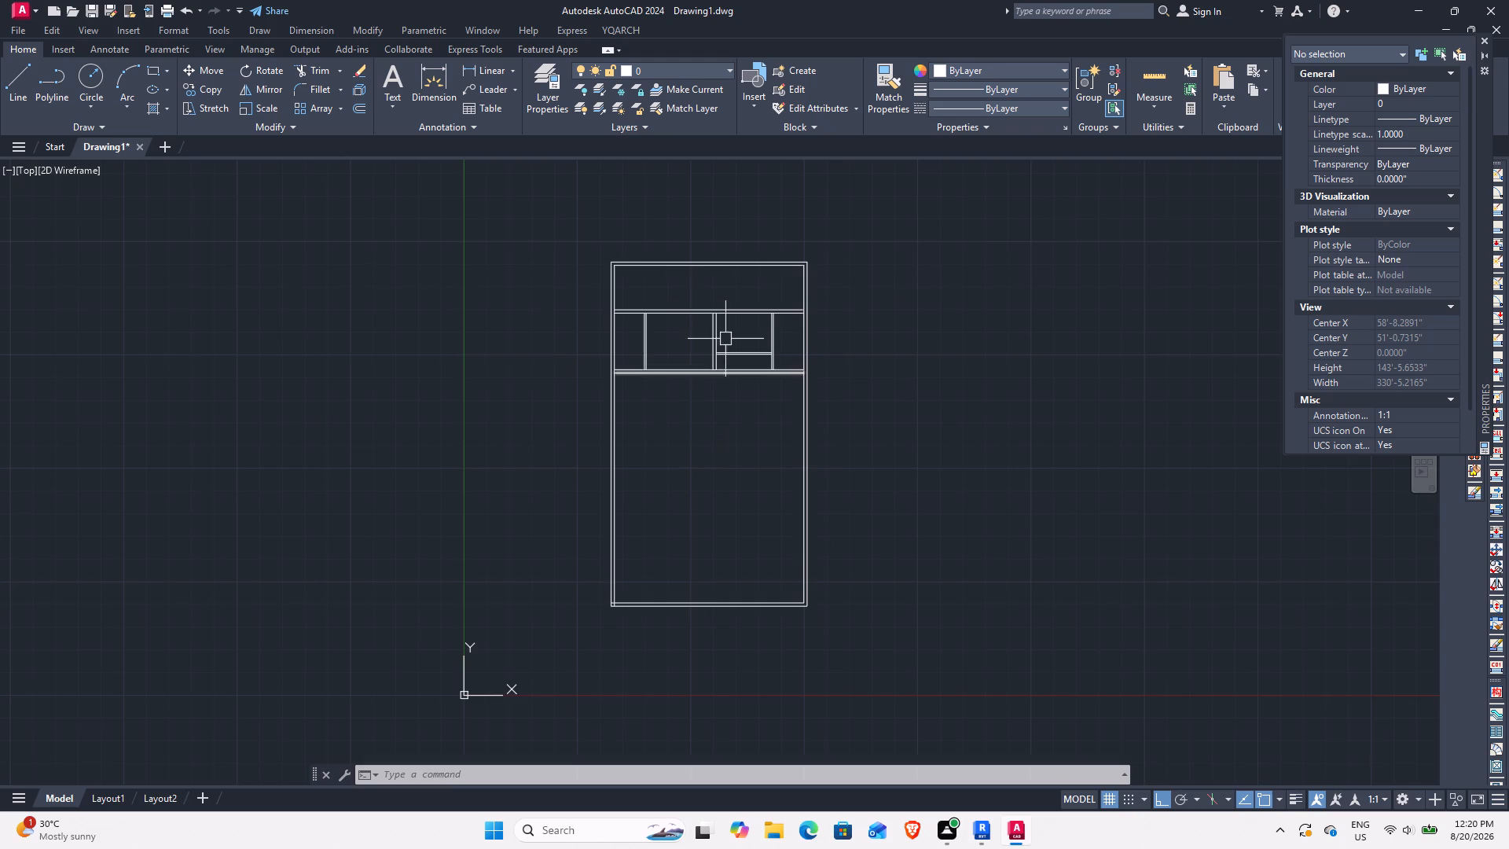
{"action": "scroll", "coordinate": [666, 347], "scroll_direction": "up", "scroll_amount": 3}
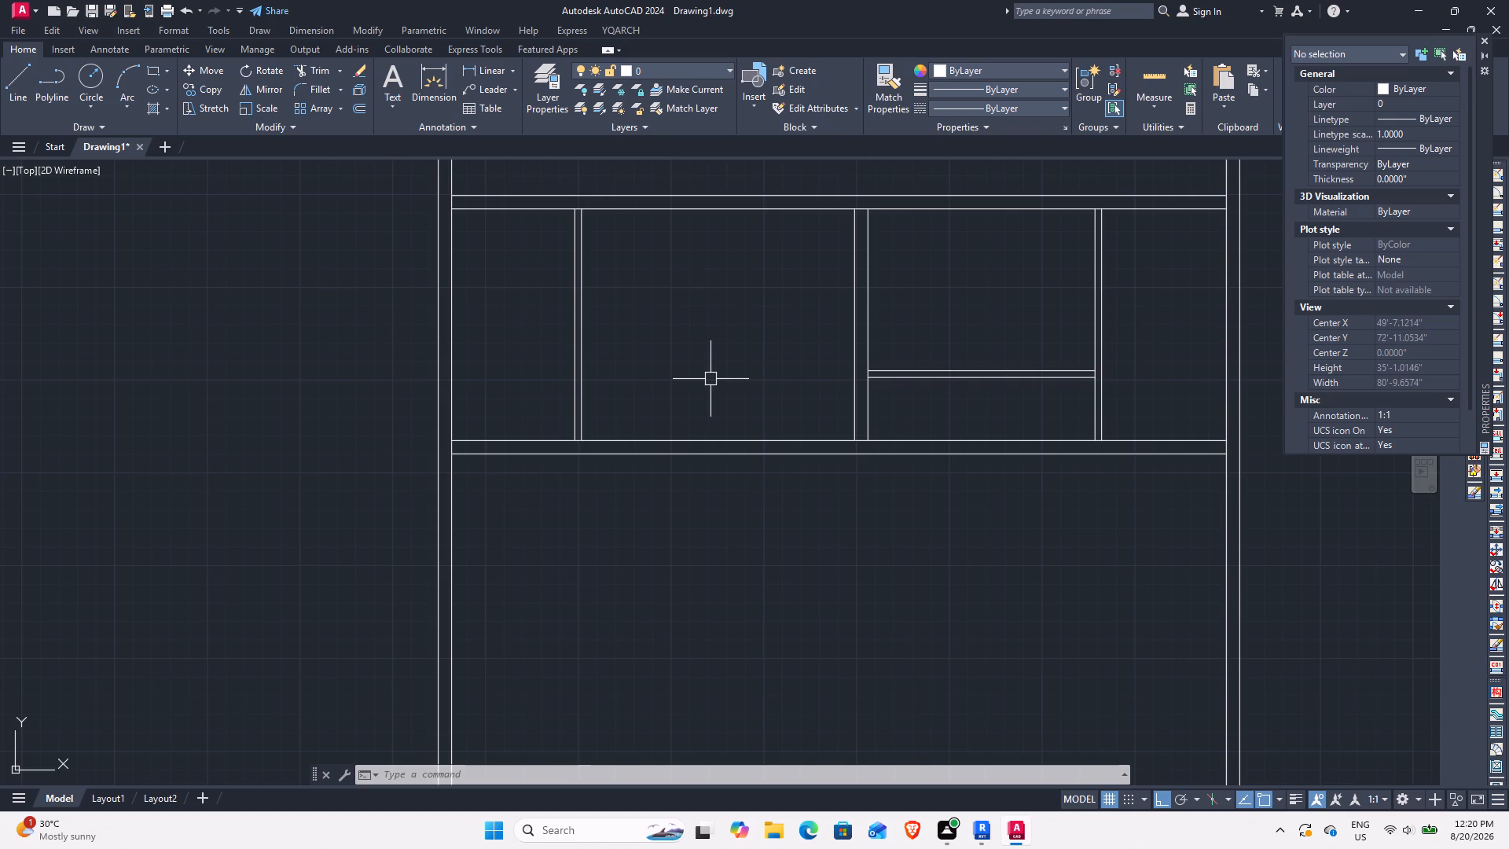
{"action": "middle_click_drag", "start_coordinate": [998, 423], "coordinate": [964, 411]}
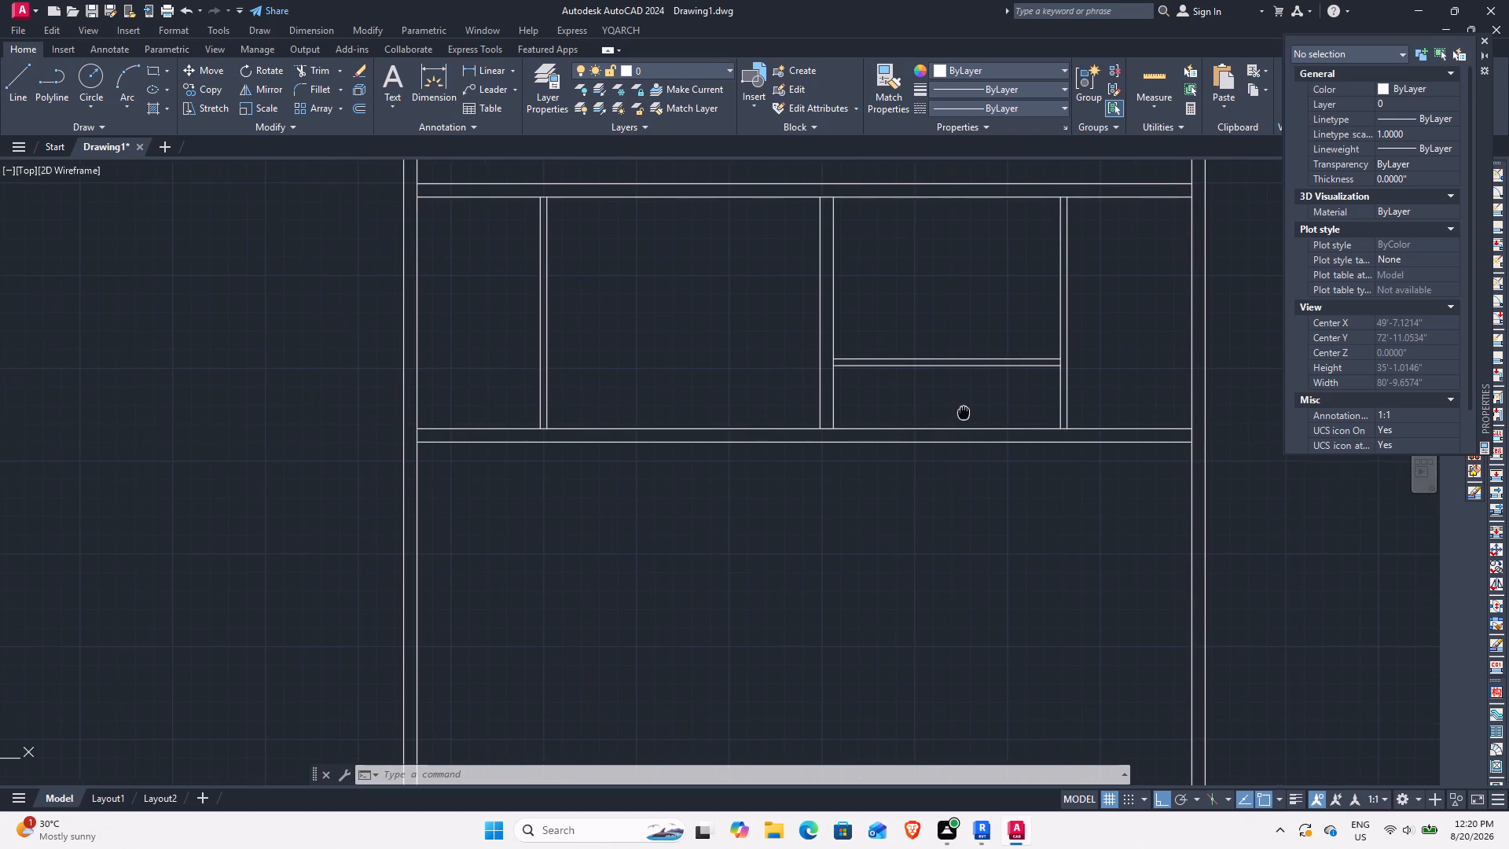
{"action": "middle_click_drag", "start_coordinate": [964, 411], "coordinate": [967, 412]}
{"action": "middle_click_drag", "start_coordinate": [1088, 476], "coordinate": [929, 560]}
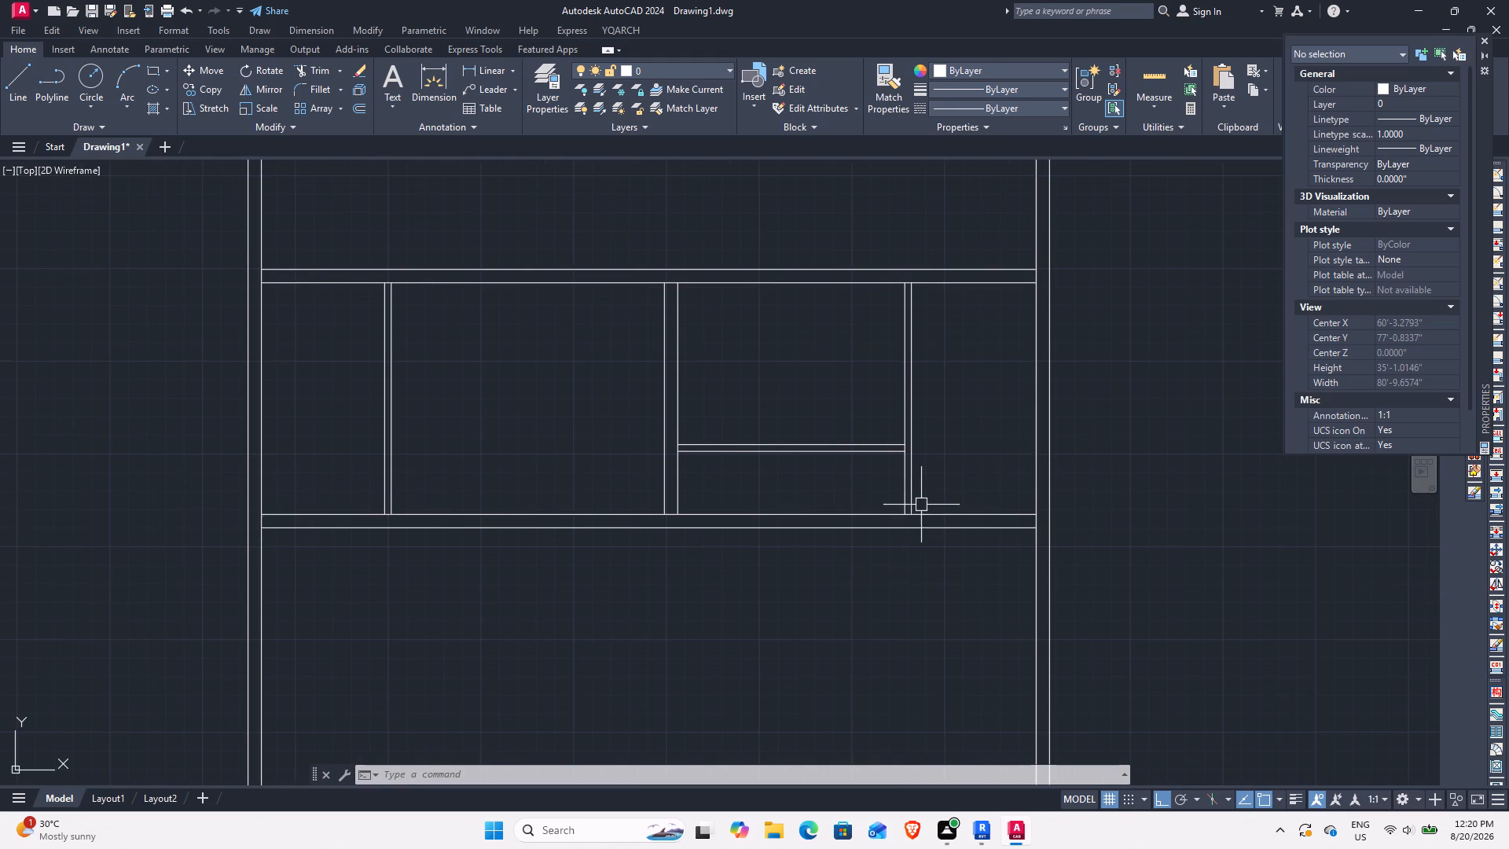
Extend the lower line of the thin horizontal partition to the far face of the second thin vertical partition.
{"action": "scroll", "coordinate": [922, 471], "scroll_direction": "up", "scroll_amount": 2}
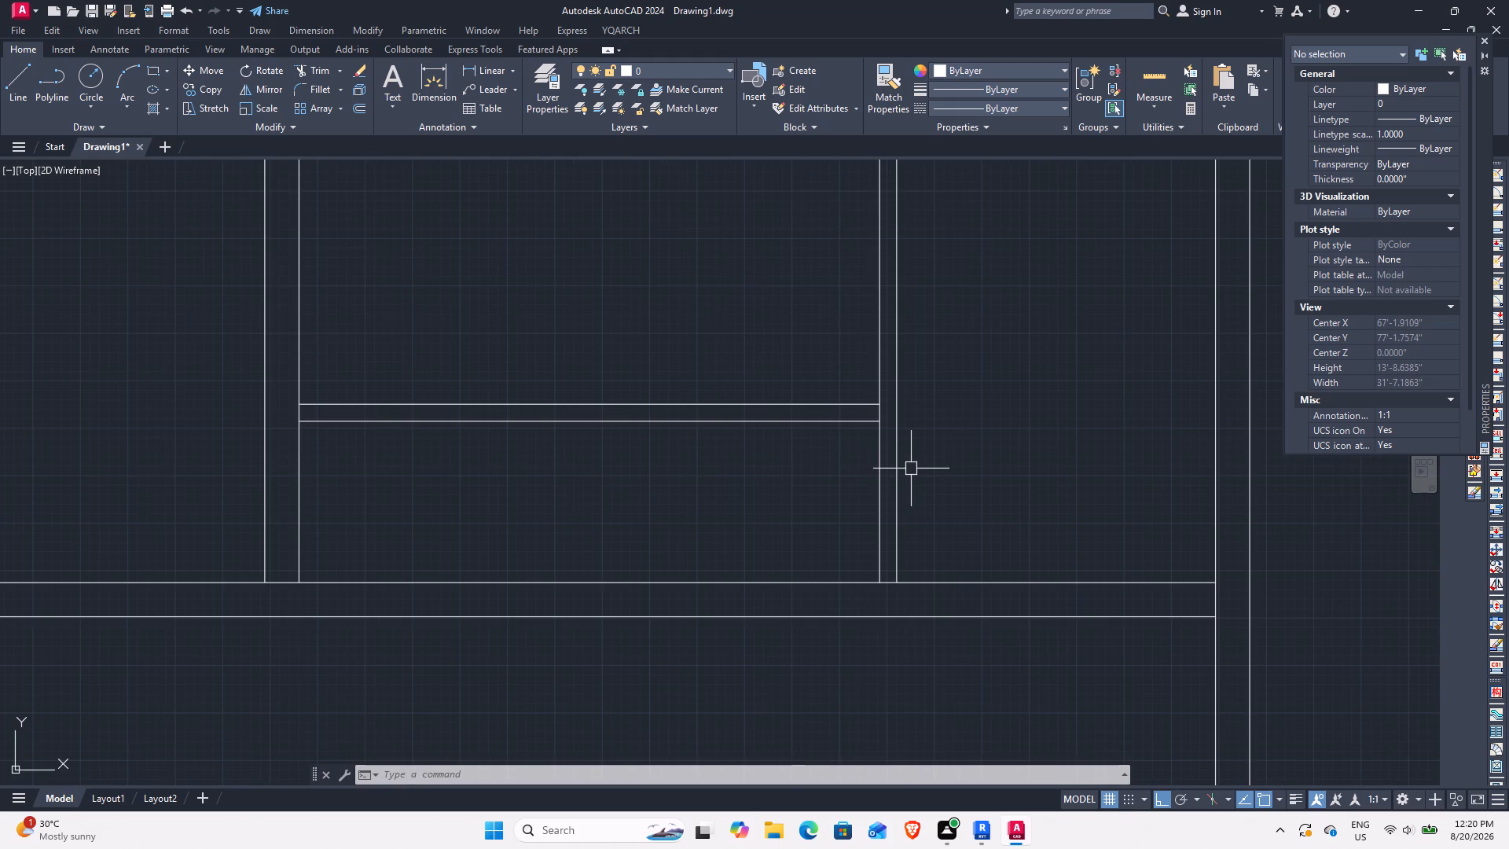
{"action": "type", "text": "EX"}
{"action": "key", "text": "space"}
{"action": "left_click", "coordinate": [847, 421]}
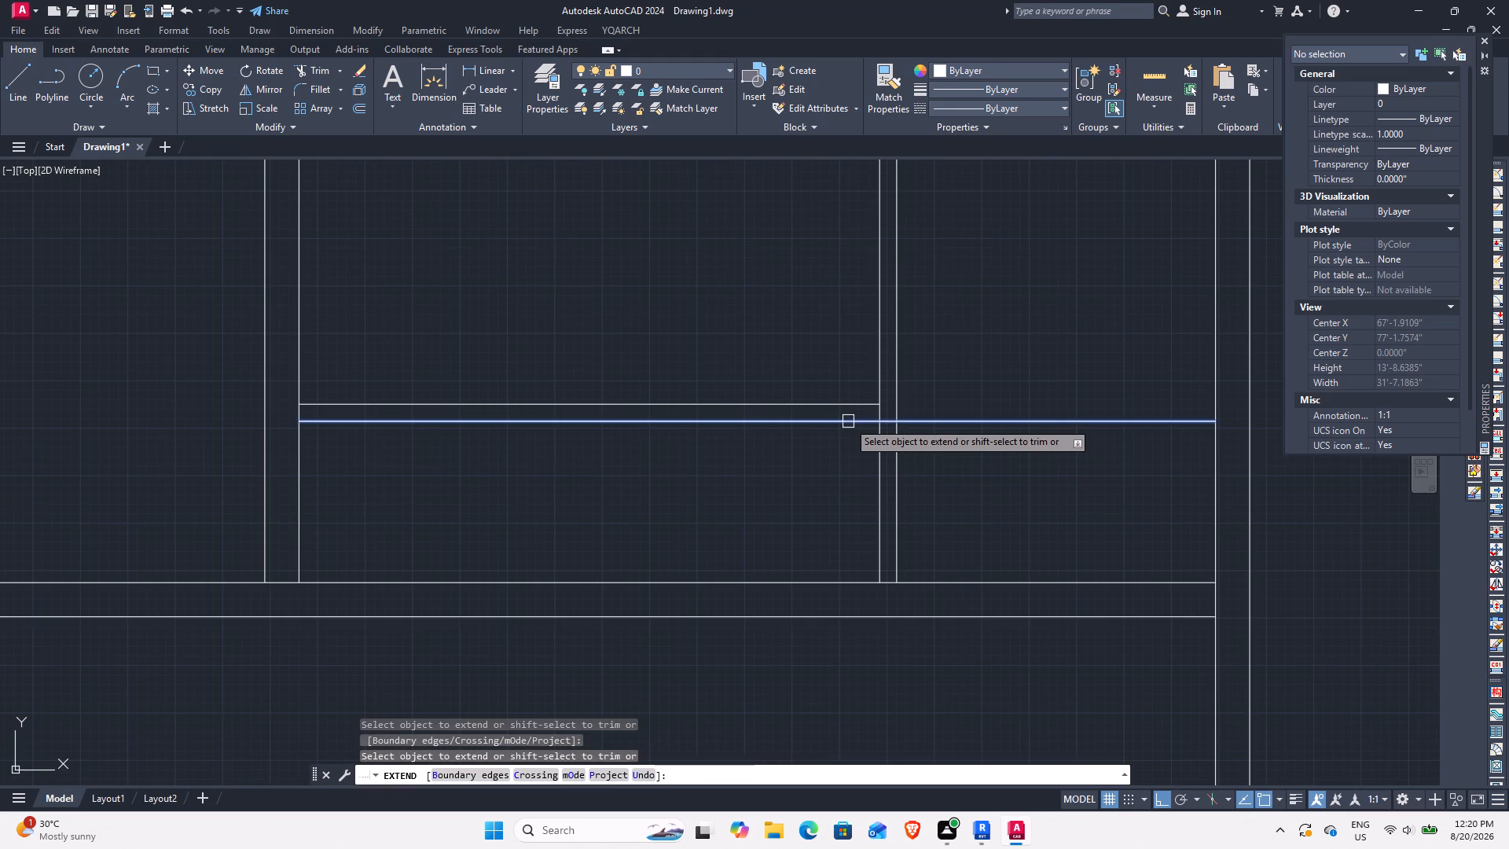
{"action": "key", "text": "Escape"}
Trim both lines of the second thin vertical partition below the thin horizontal partition.
{"action": "type", "text": "TR"}
{"action": "key", "text": "space"}
{"action": "left_click_drag", "start_coordinate": [965, 496], "coordinate": [960, 497]}
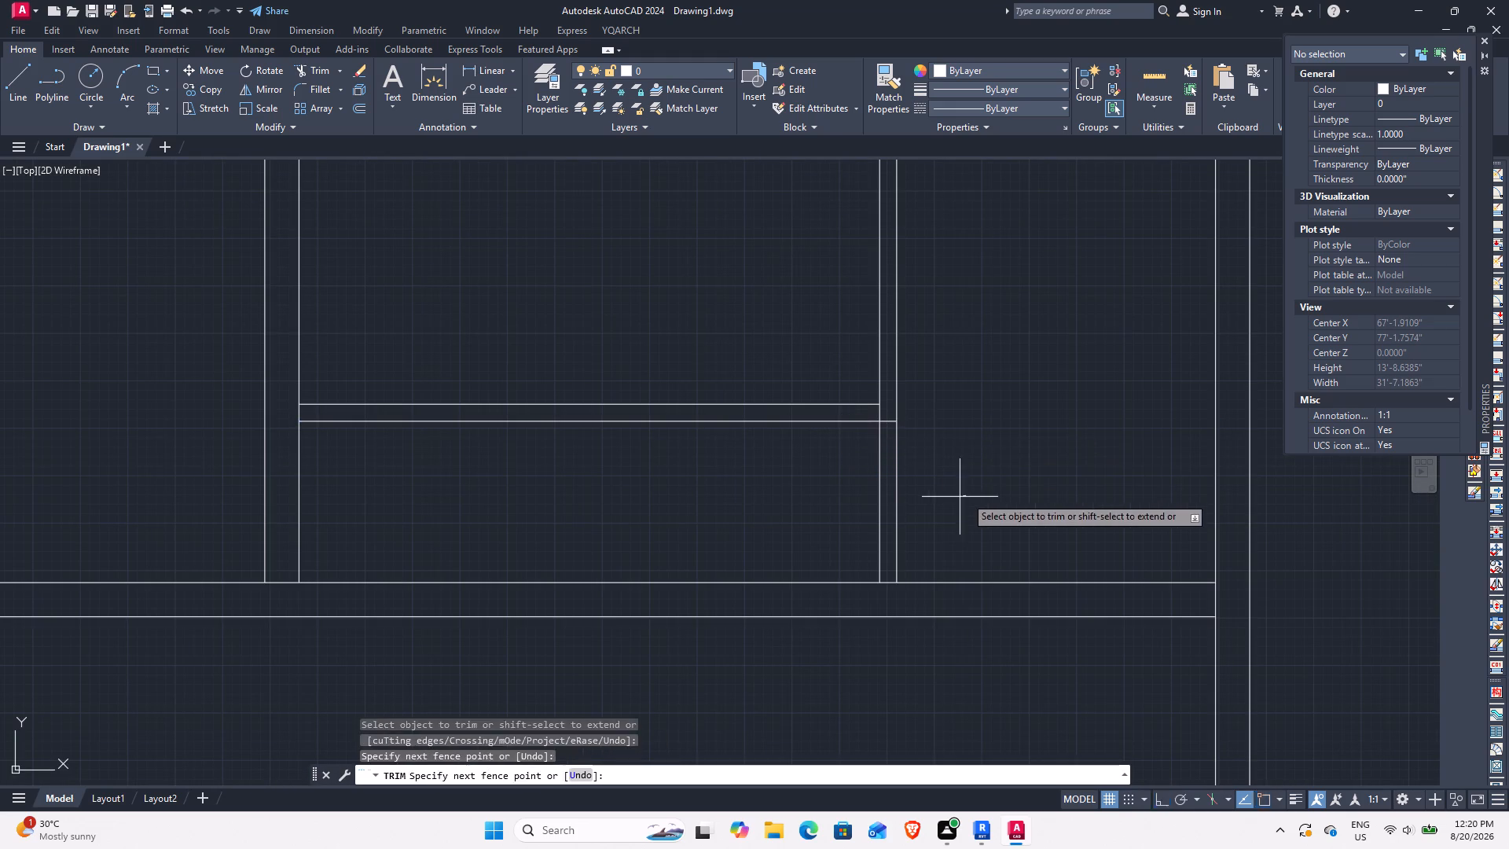
{"action": "left_click_drag", "start_coordinate": [960, 497], "coordinate": [874, 497]}
{"action": "left_click", "coordinate": [732, 497]}
{"action": "middle_click_drag", "start_coordinate": [731, 496], "coordinate": [855, 488]}
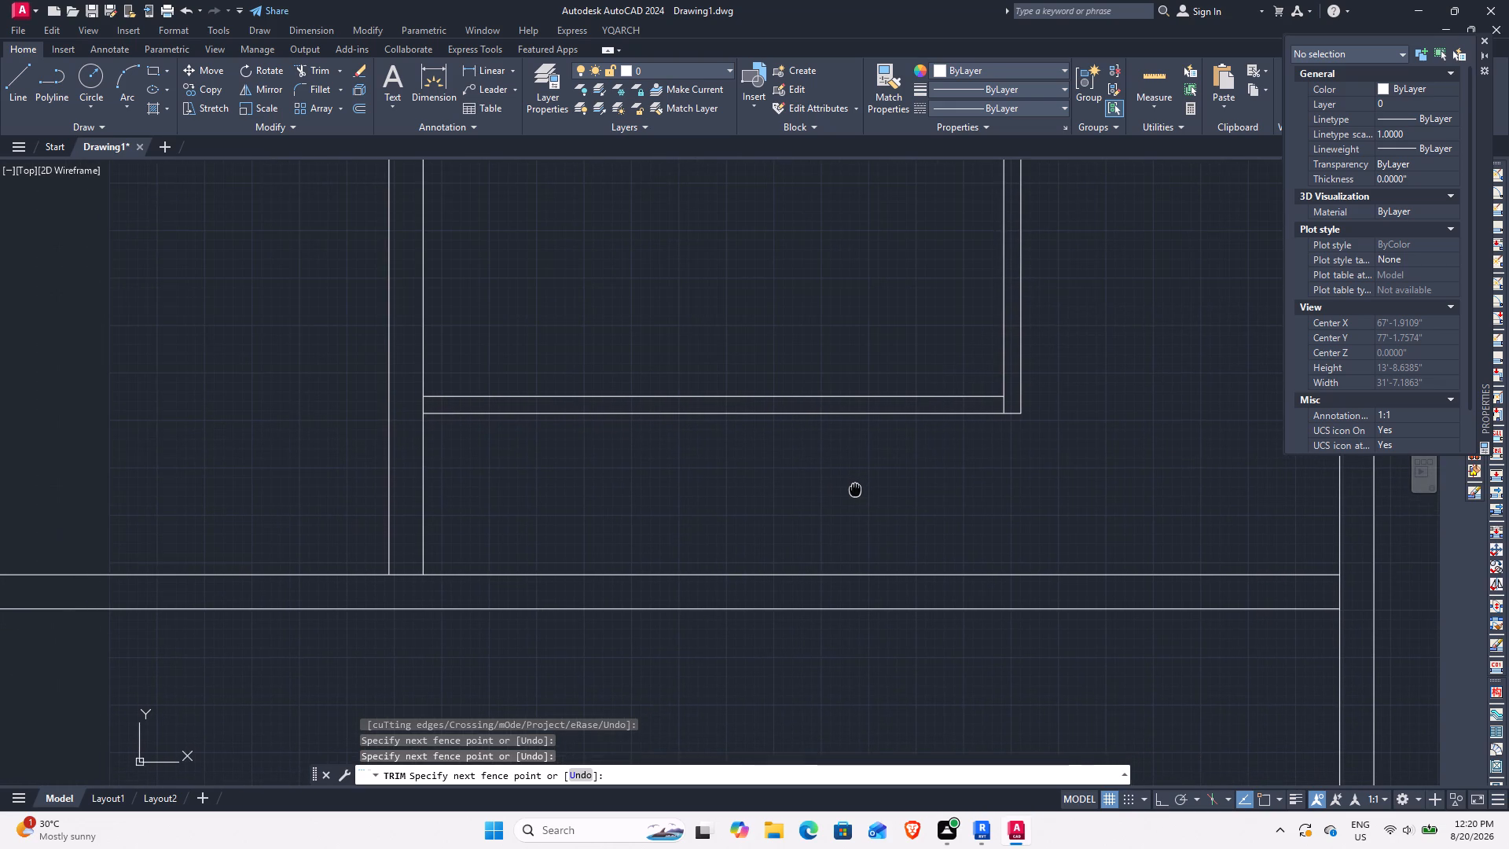
{"action": "middle_click_drag", "start_coordinate": [855, 488], "coordinate": [857, 487]}
{"action": "key", "text": "Escape"}
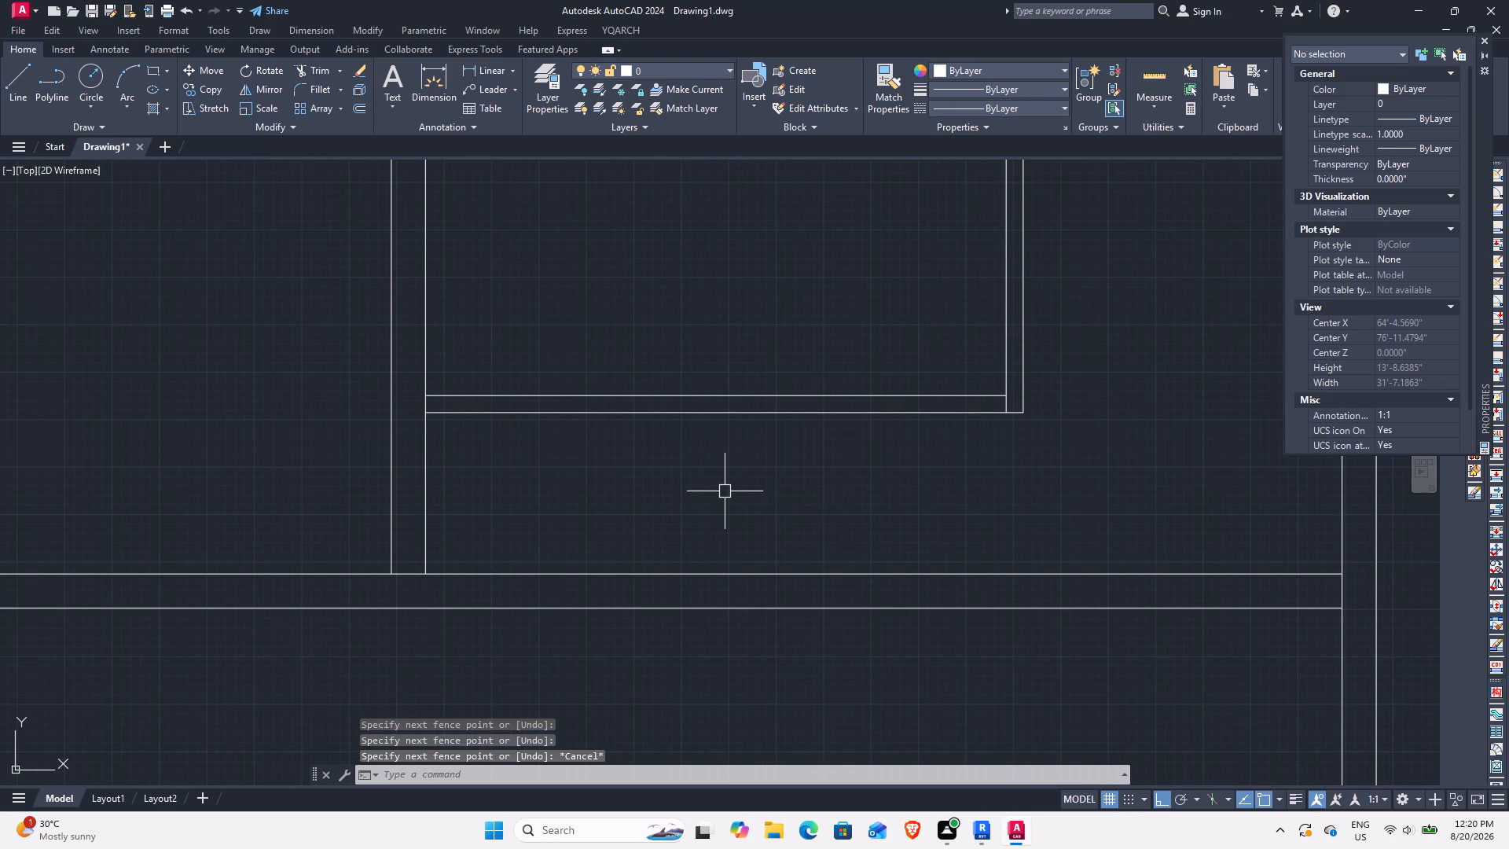
Extend the right line of the vertical 9" interior wall down to the bottom line of the lower horizontal 9" wall.
{"action": "type", "text": "EX"}
{"action": "key", "text": "space"}
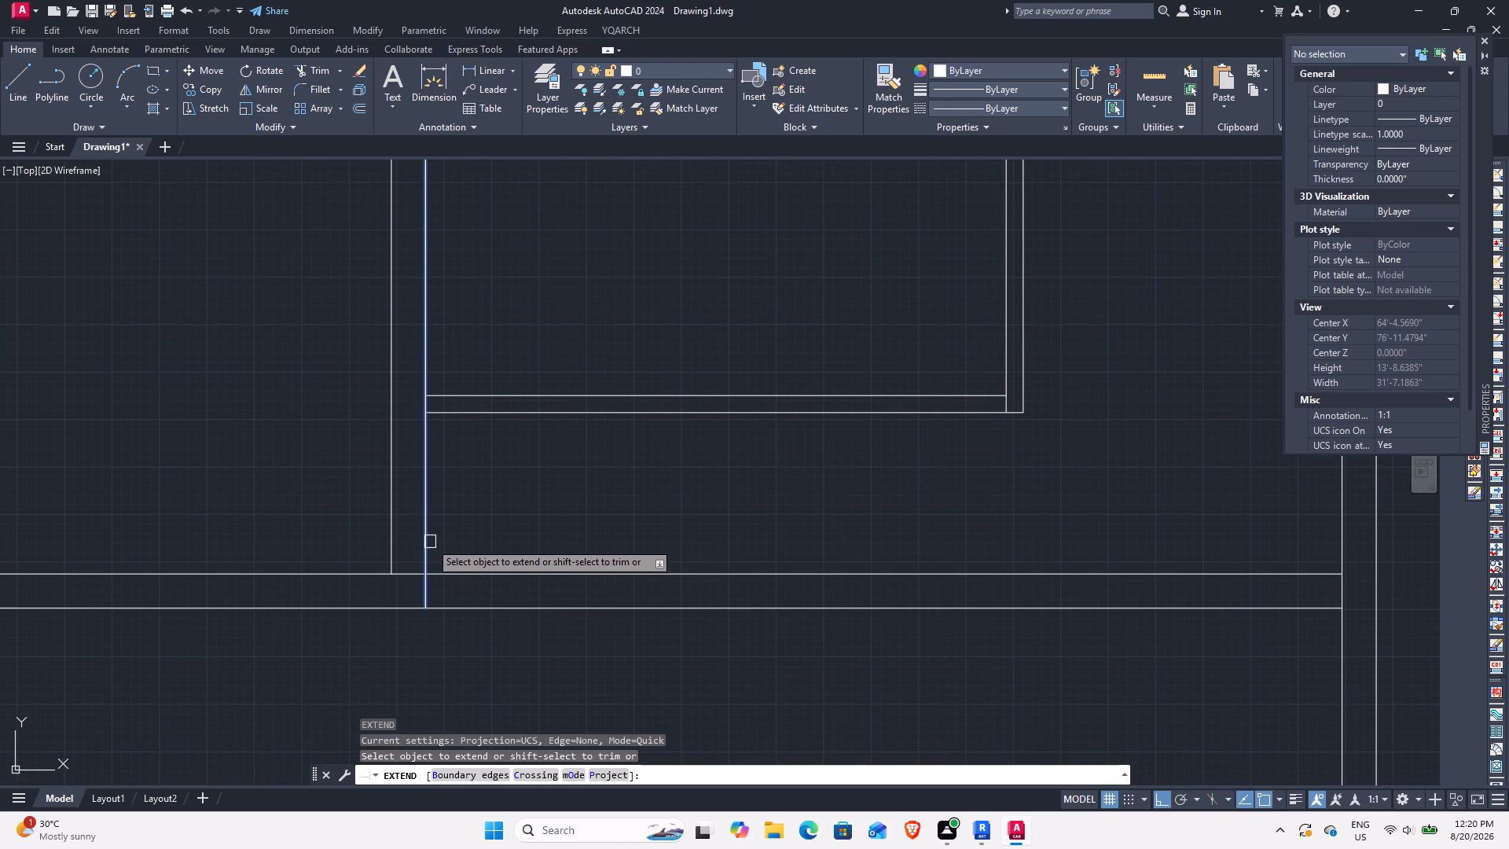
{"action": "left_click", "coordinate": [428, 539]}
{"action": "key", "text": "Escape"}
{"action": "middle_click_drag", "start_coordinate": [882, 522], "coordinate": [781, 541]}
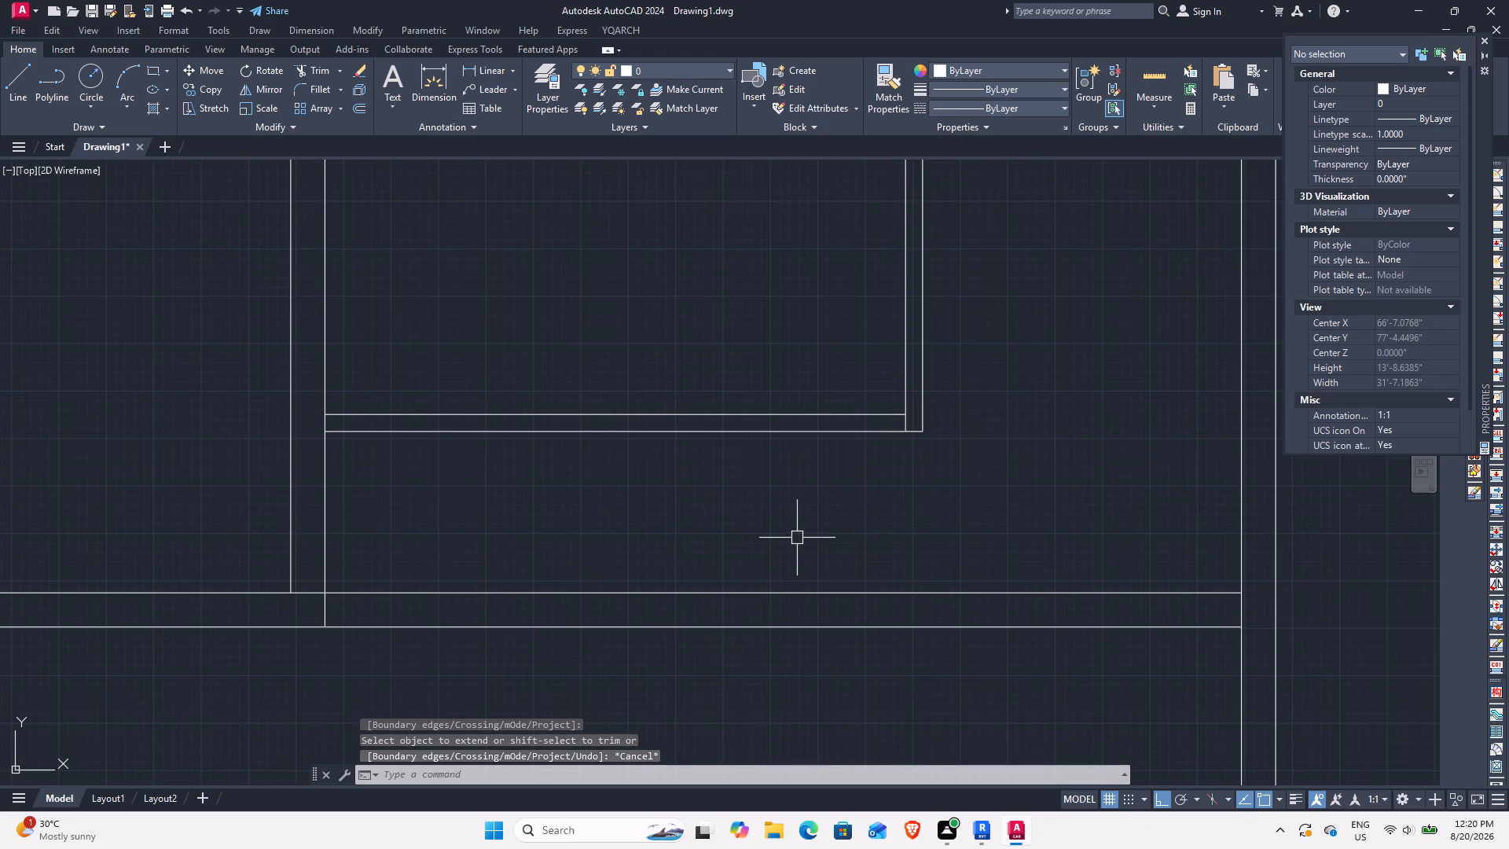
Insert a Door - Imperial block from the tool palettes near the corner of the thin partitions, and close the palettes.
{"action": "type", "text": "RP"}
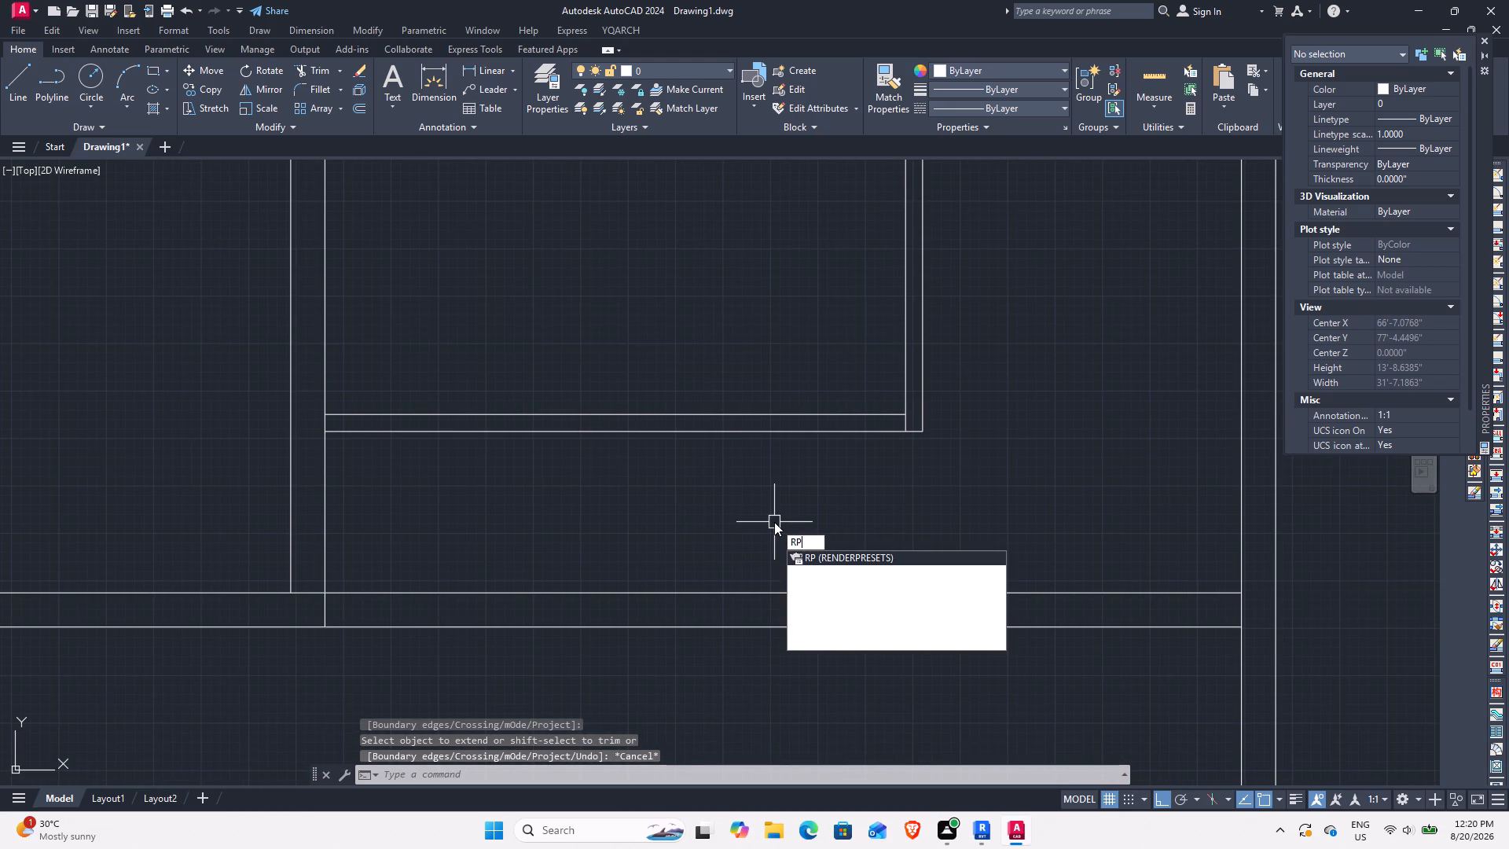
{"action": "key", "text": "Escape"}
{"action": "type", "text": "TP"}
{"action": "key", "text": "space"}
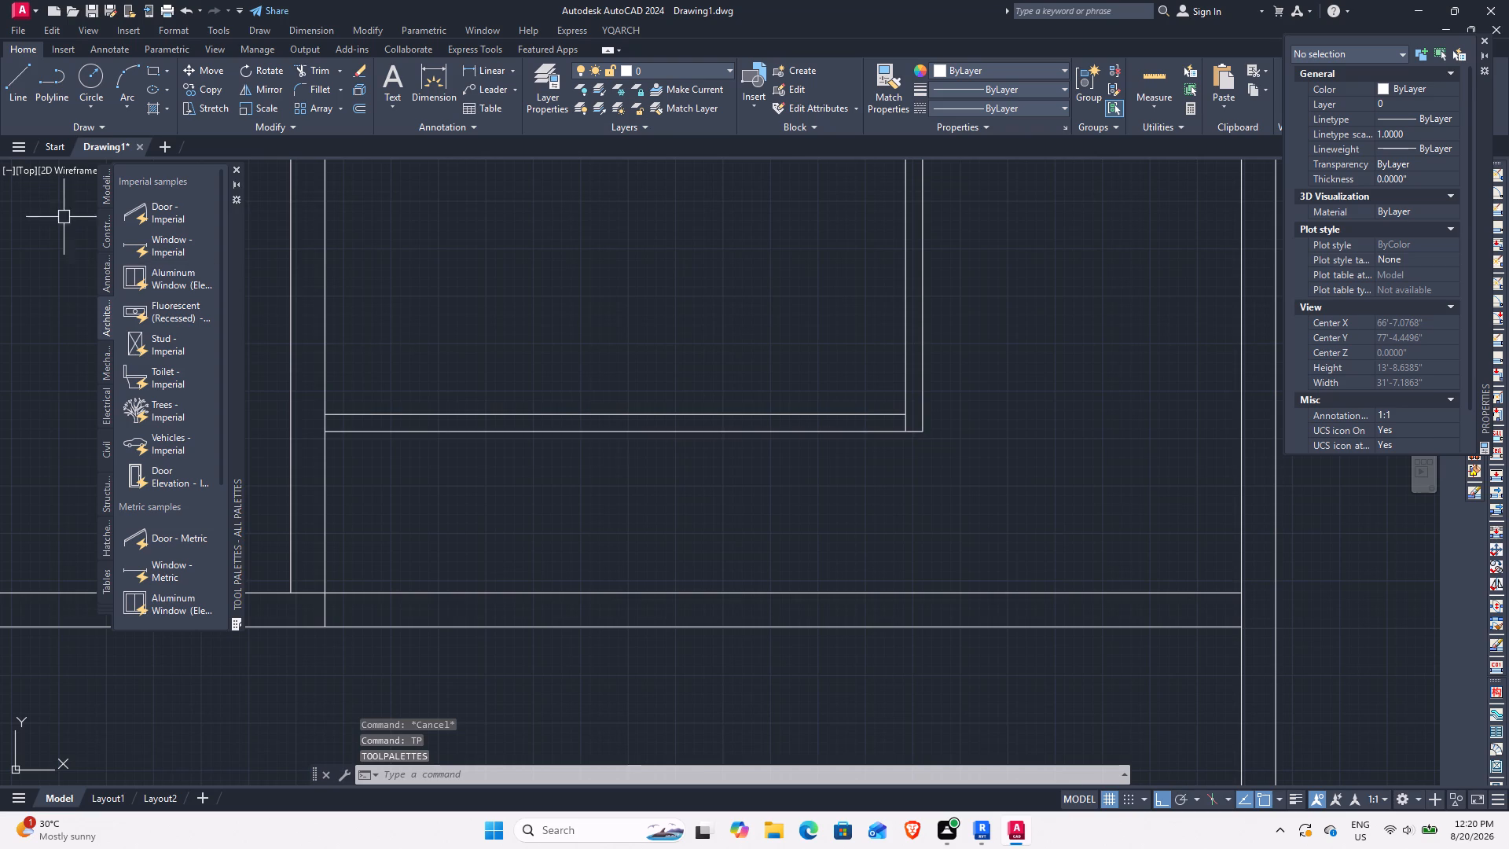
{"action": "left_click", "coordinate": [193, 204]}
{"action": "left_click", "coordinate": [815, 468]}
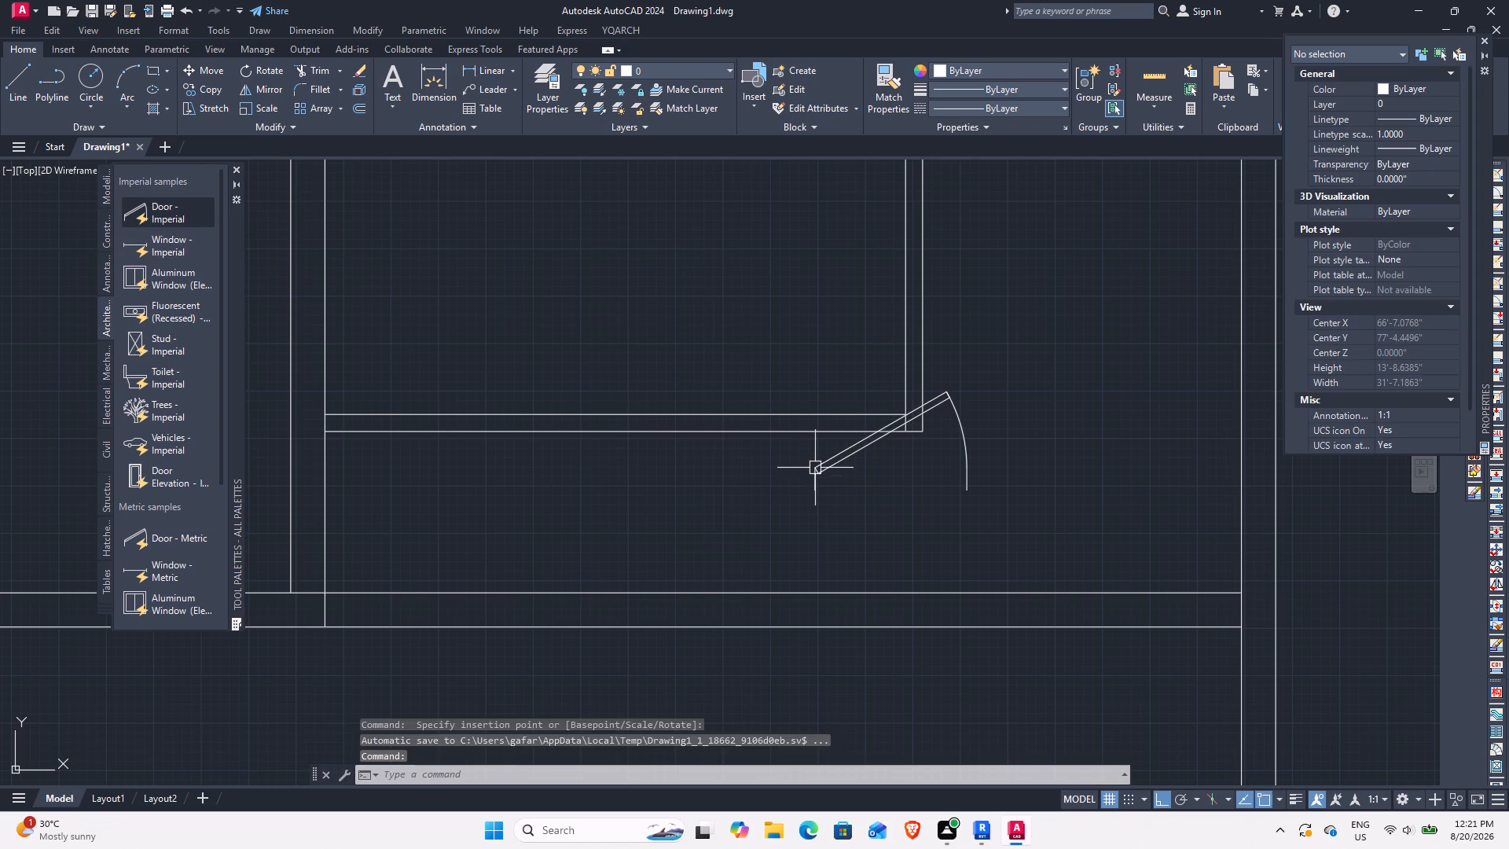
{"action": "key", "text": "Escape"}
{"action": "left_click", "coordinate": [237, 166]}
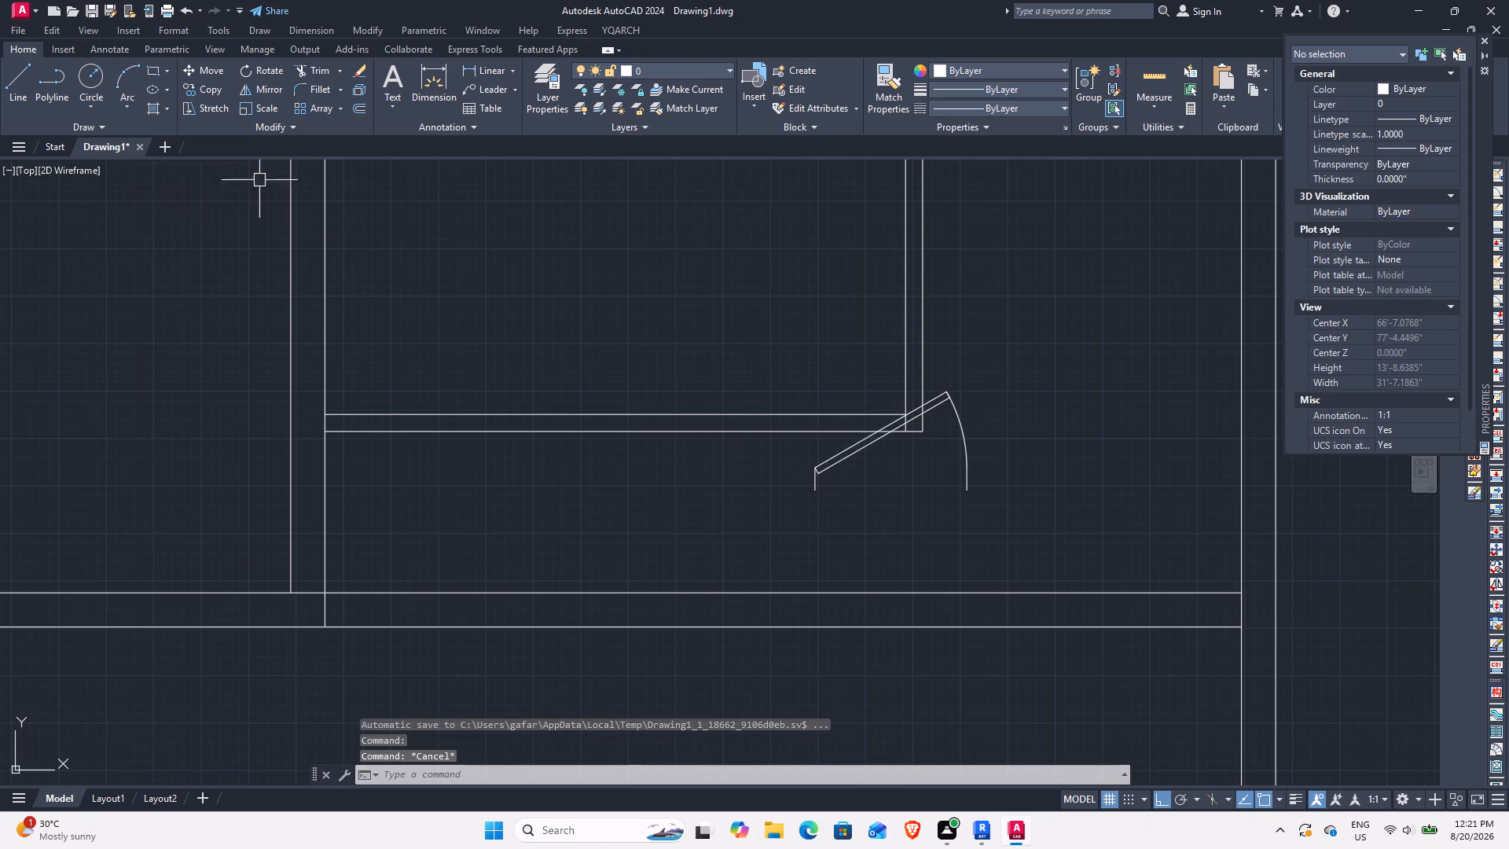
Set the inserted door block's opening angle to Open 90º.
{"action": "left_click", "coordinate": [865, 445]}
{"action": "left_click", "coordinate": [799, 407]}
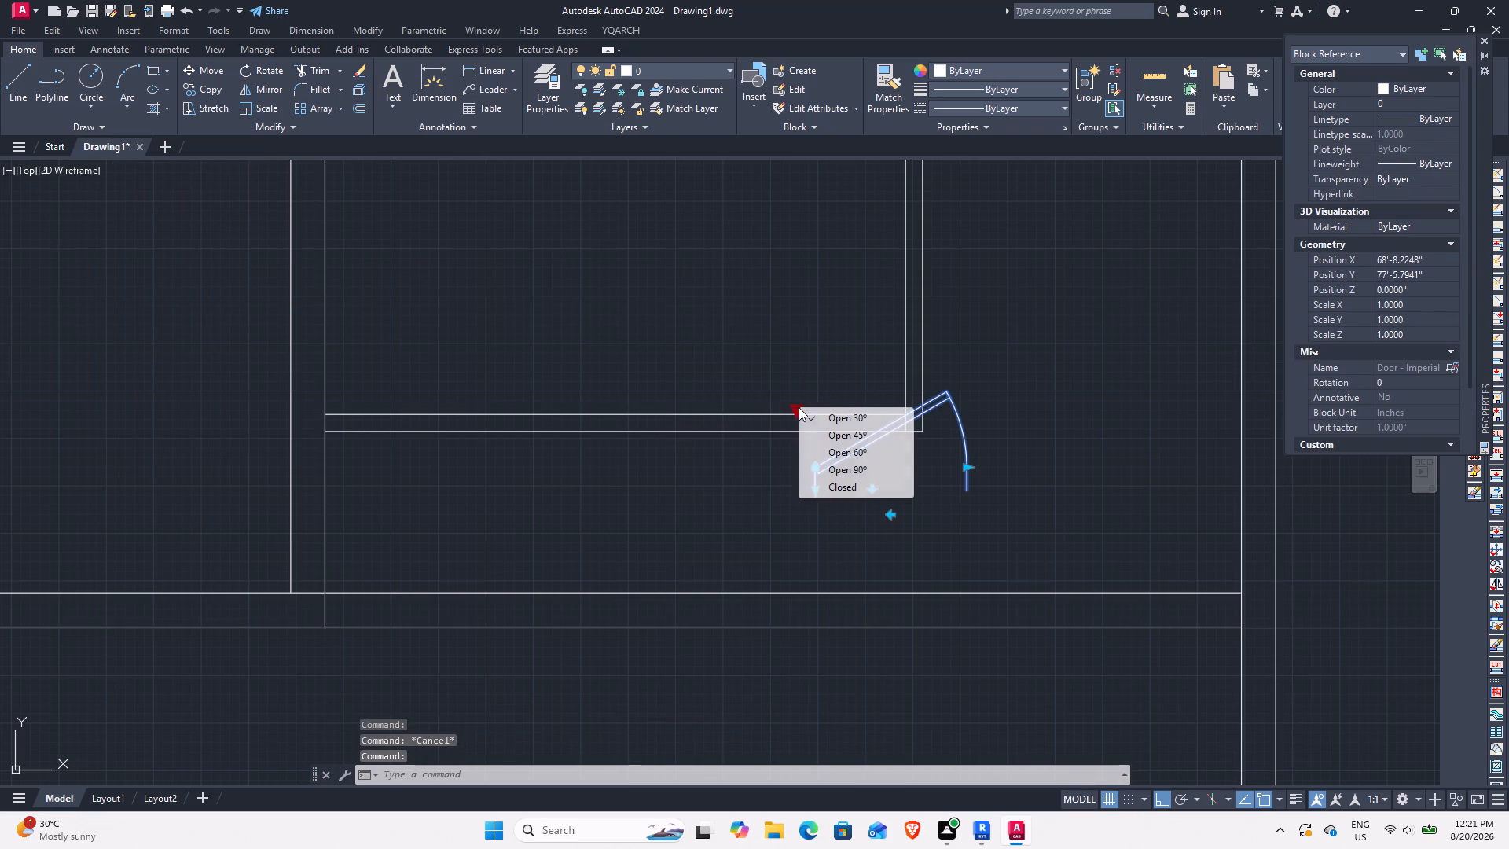
{"action": "left_click", "coordinate": [850, 466]}
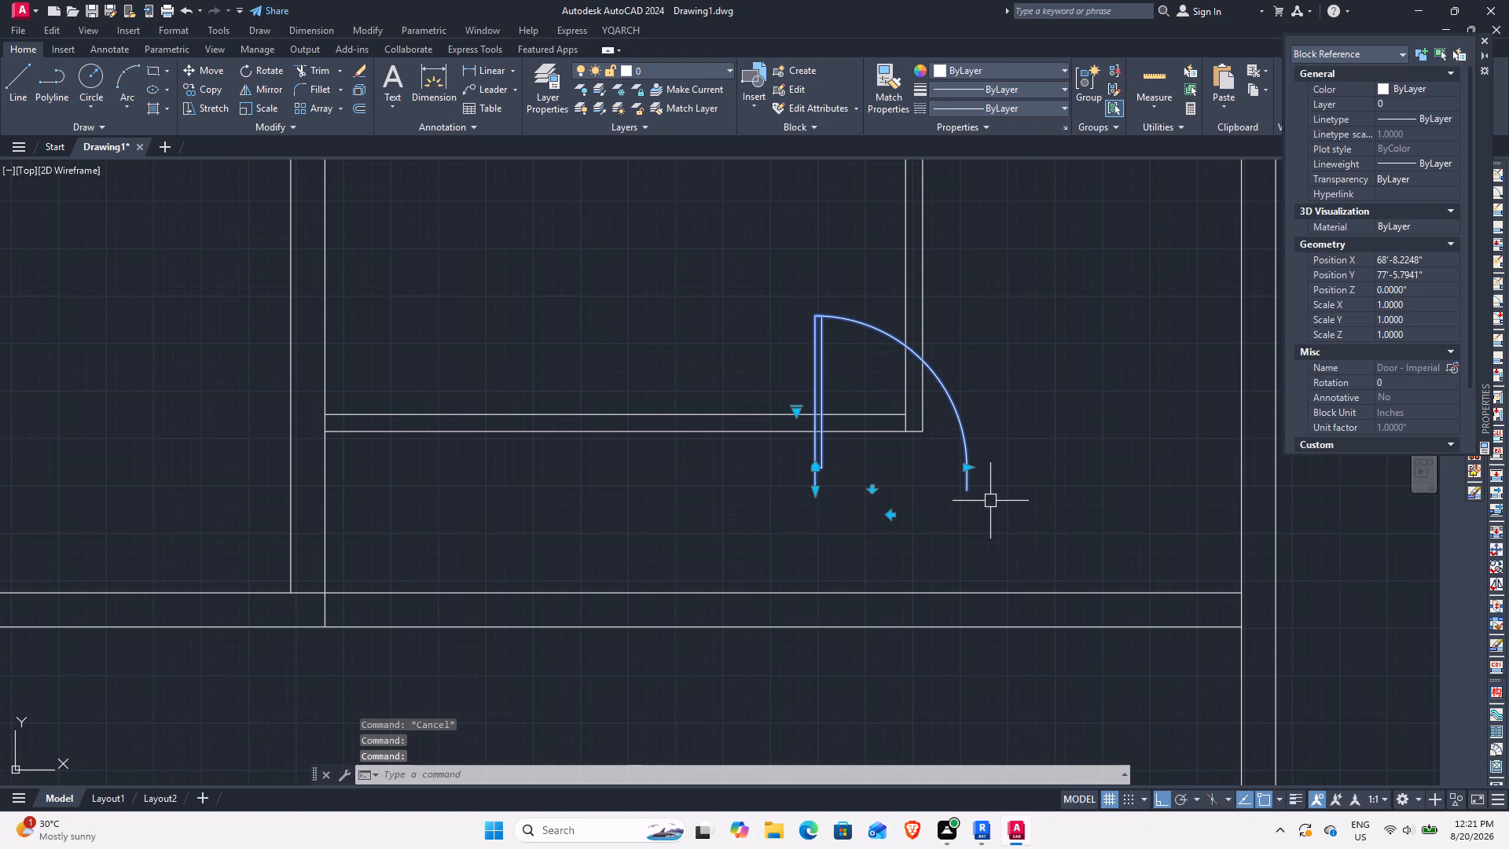
Move the door by its lower jamb end onto the lower horizontal 9" wall, between the first thin partition and the vertical 9" wall.
{"action": "type", "text": "M"}
{"action": "key", "text": "space"}
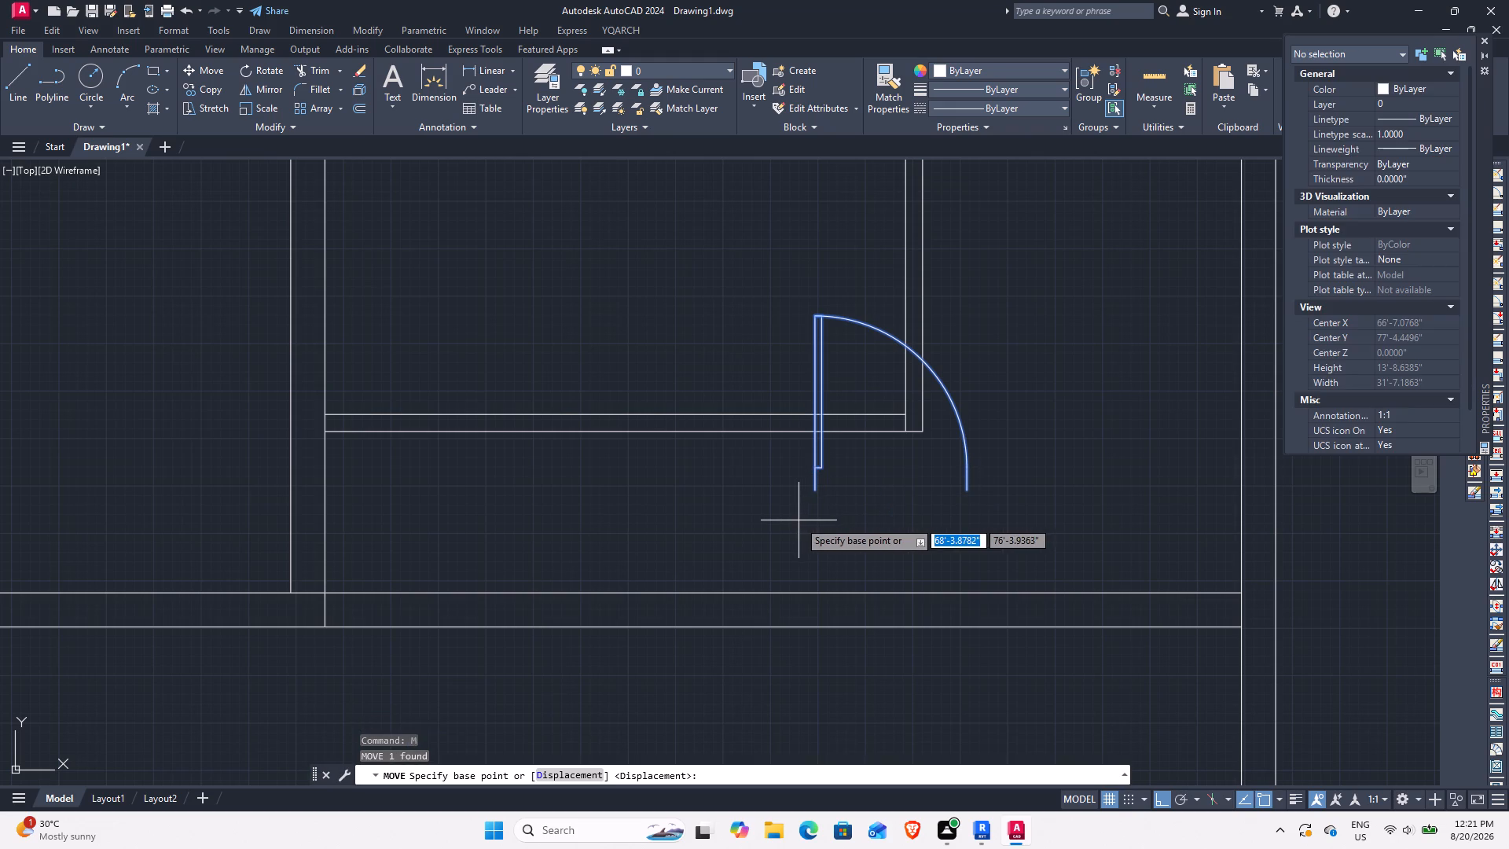
{"action": "middle_click_drag", "start_coordinate": [802, 520], "coordinate": [1056, 511]}
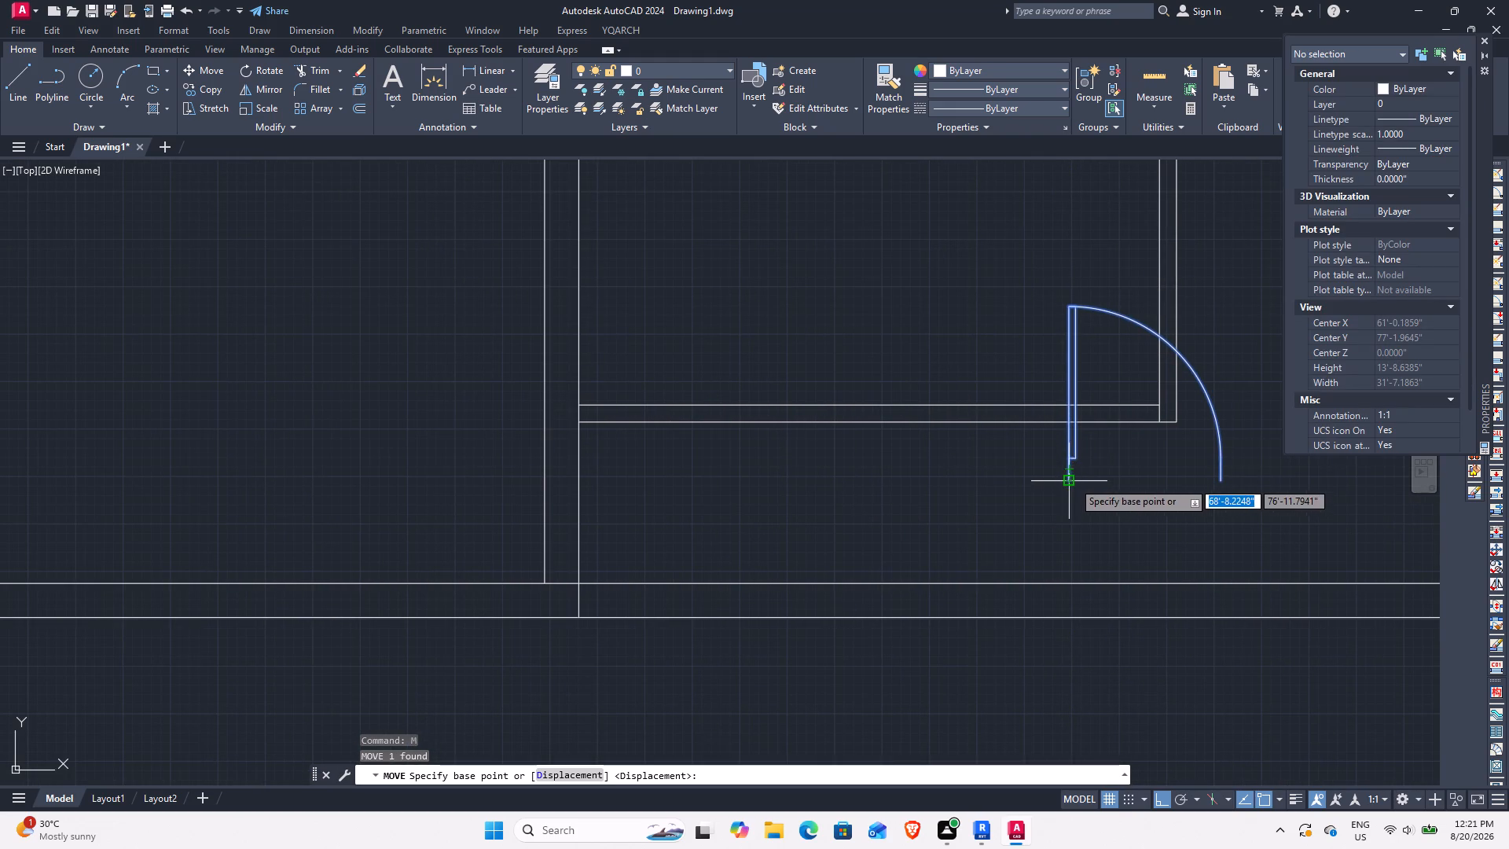
{"action": "left_click", "coordinate": [1073, 481]}
{"action": "middle_click_drag", "start_coordinate": [535, 595], "coordinate": [925, 531]}
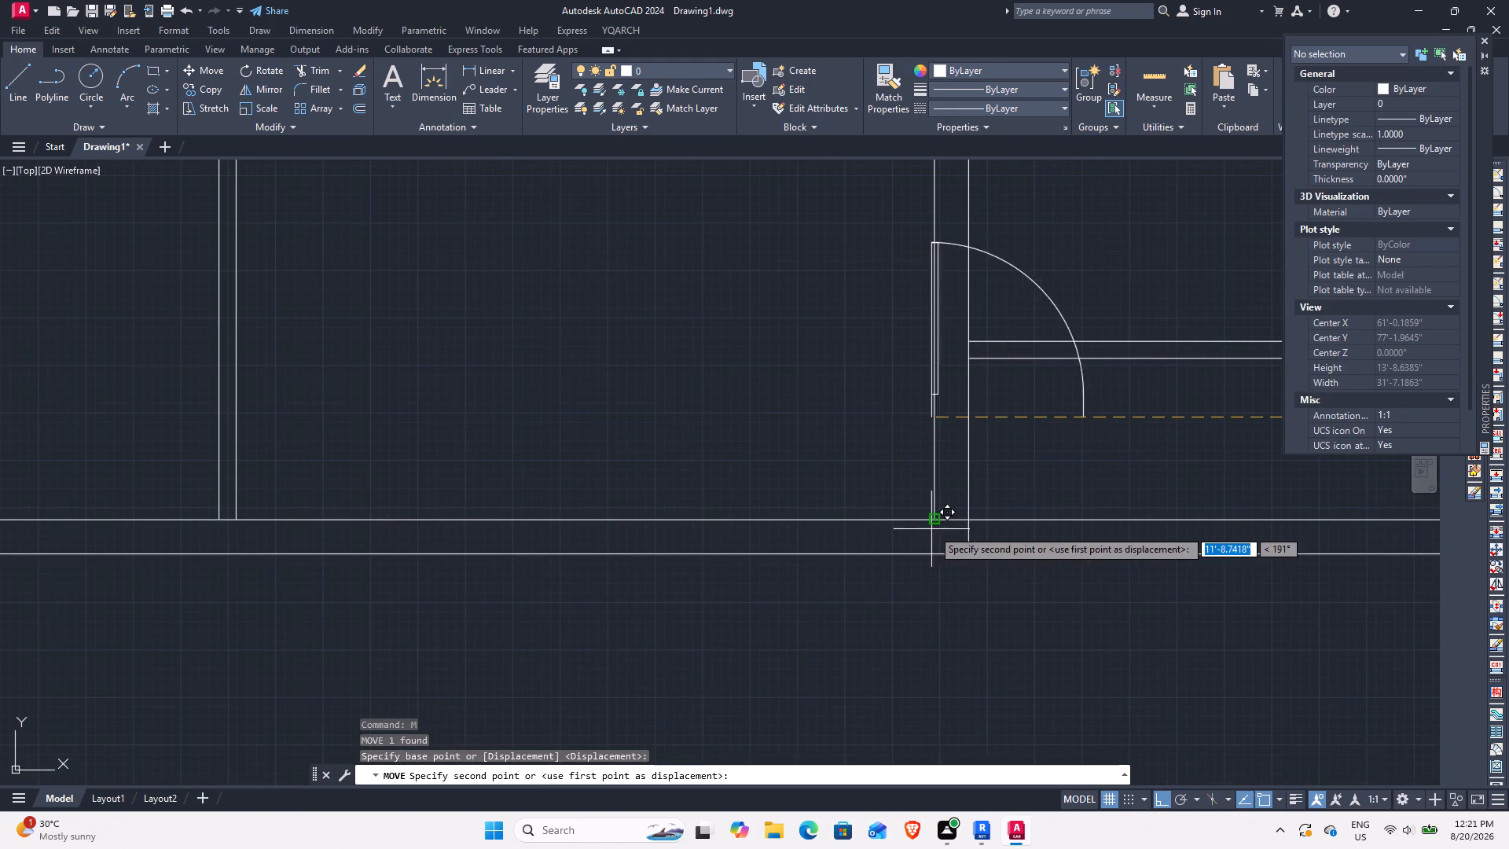
{"action": "left_click", "coordinate": [567, 557]}
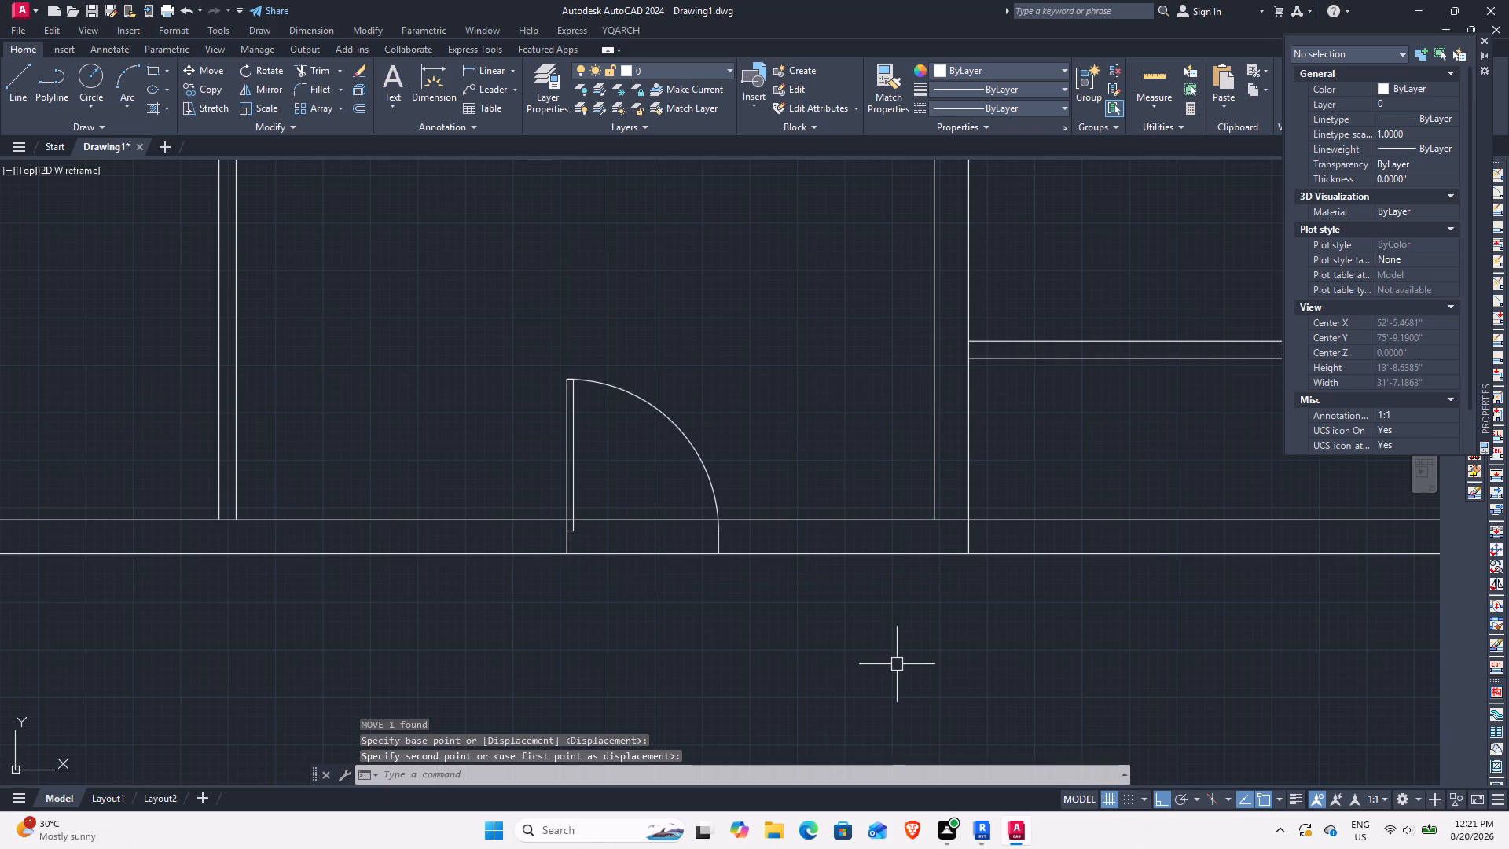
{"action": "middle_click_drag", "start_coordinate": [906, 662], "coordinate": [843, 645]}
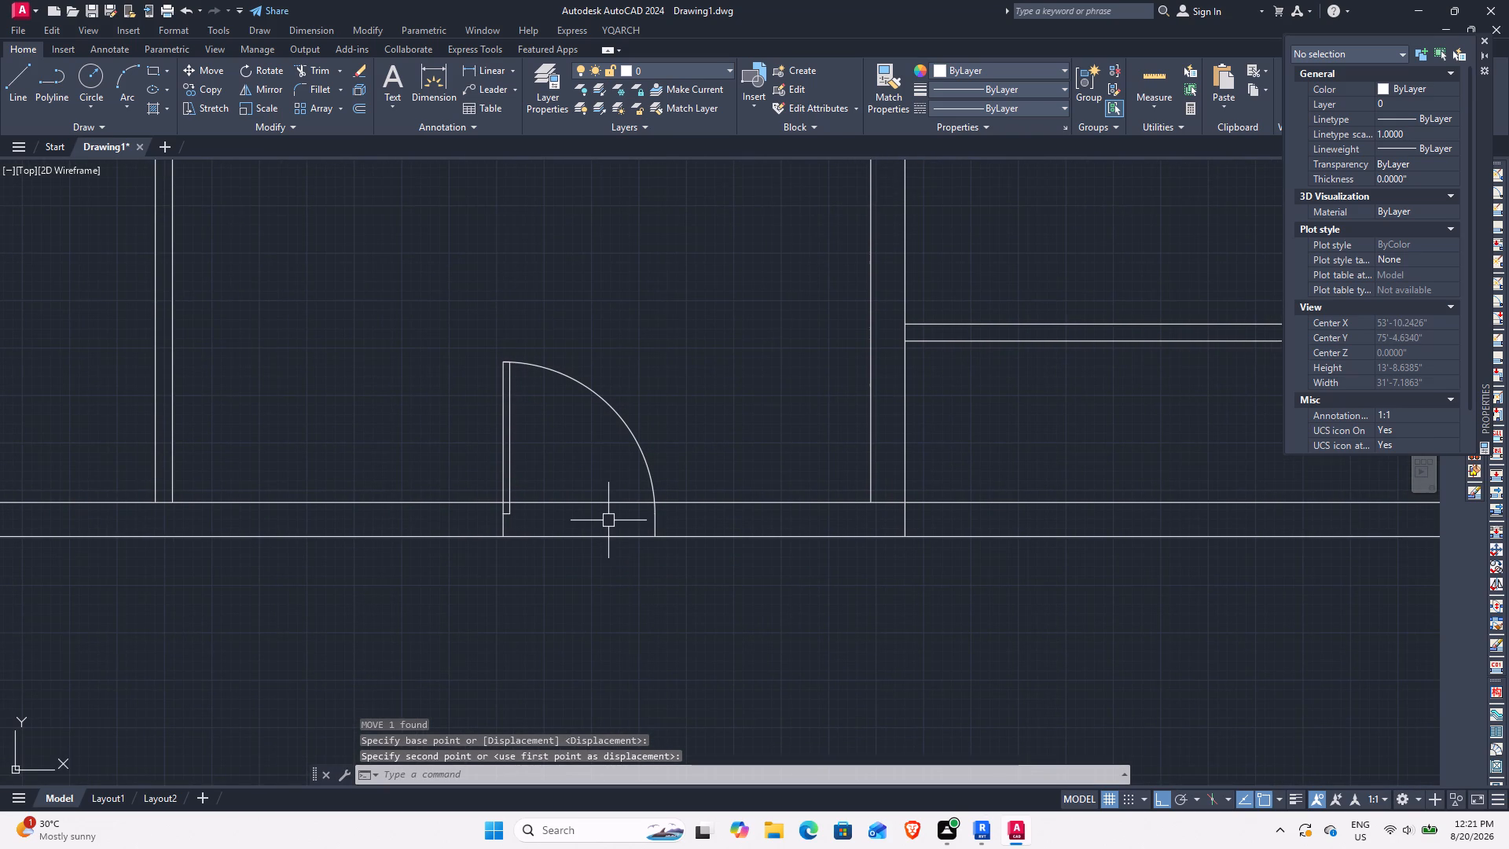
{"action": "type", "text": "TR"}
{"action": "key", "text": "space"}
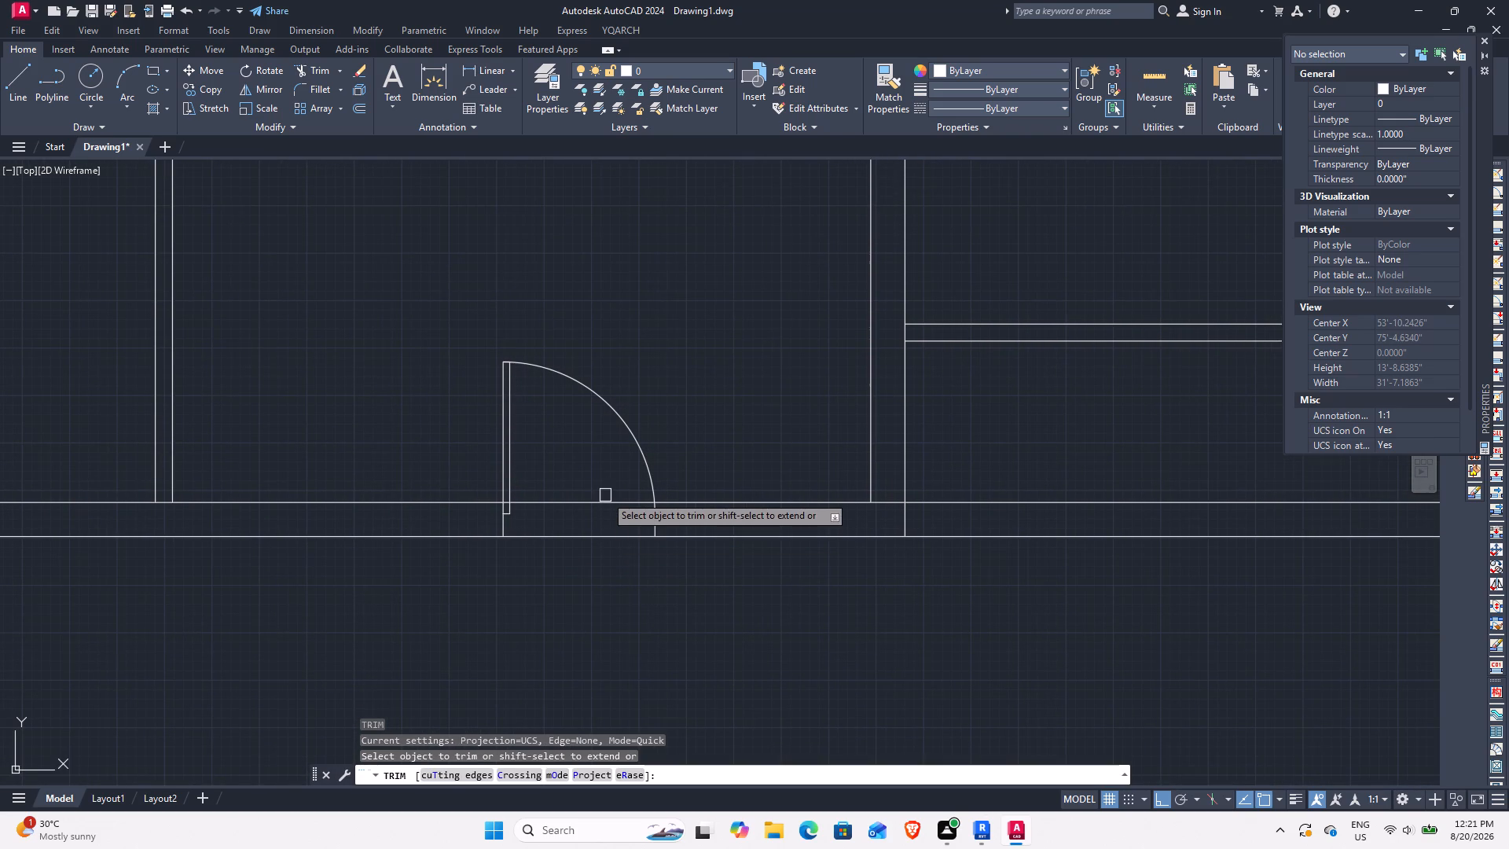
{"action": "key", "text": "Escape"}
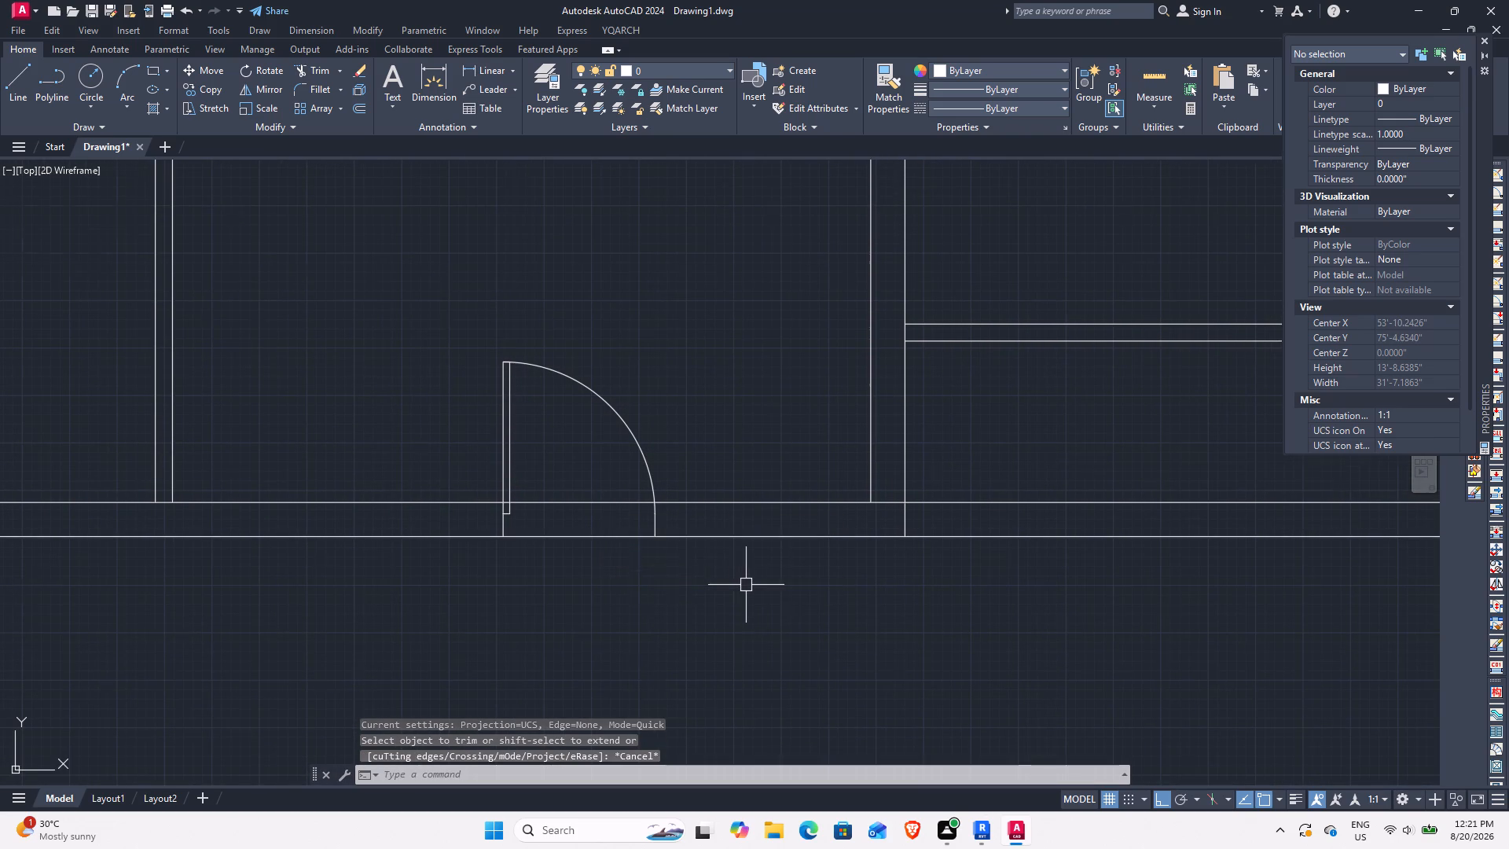
Copy the door from its lower jamb end onto the lower line of the thin horizontal partition, near that partition's right end.
{"action": "scroll", "coordinate": [746, 585], "scroll_direction": "down", "scroll_amount": 1}
{"action": "middle_click_drag", "start_coordinate": [772, 589], "coordinate": [651, 579]}
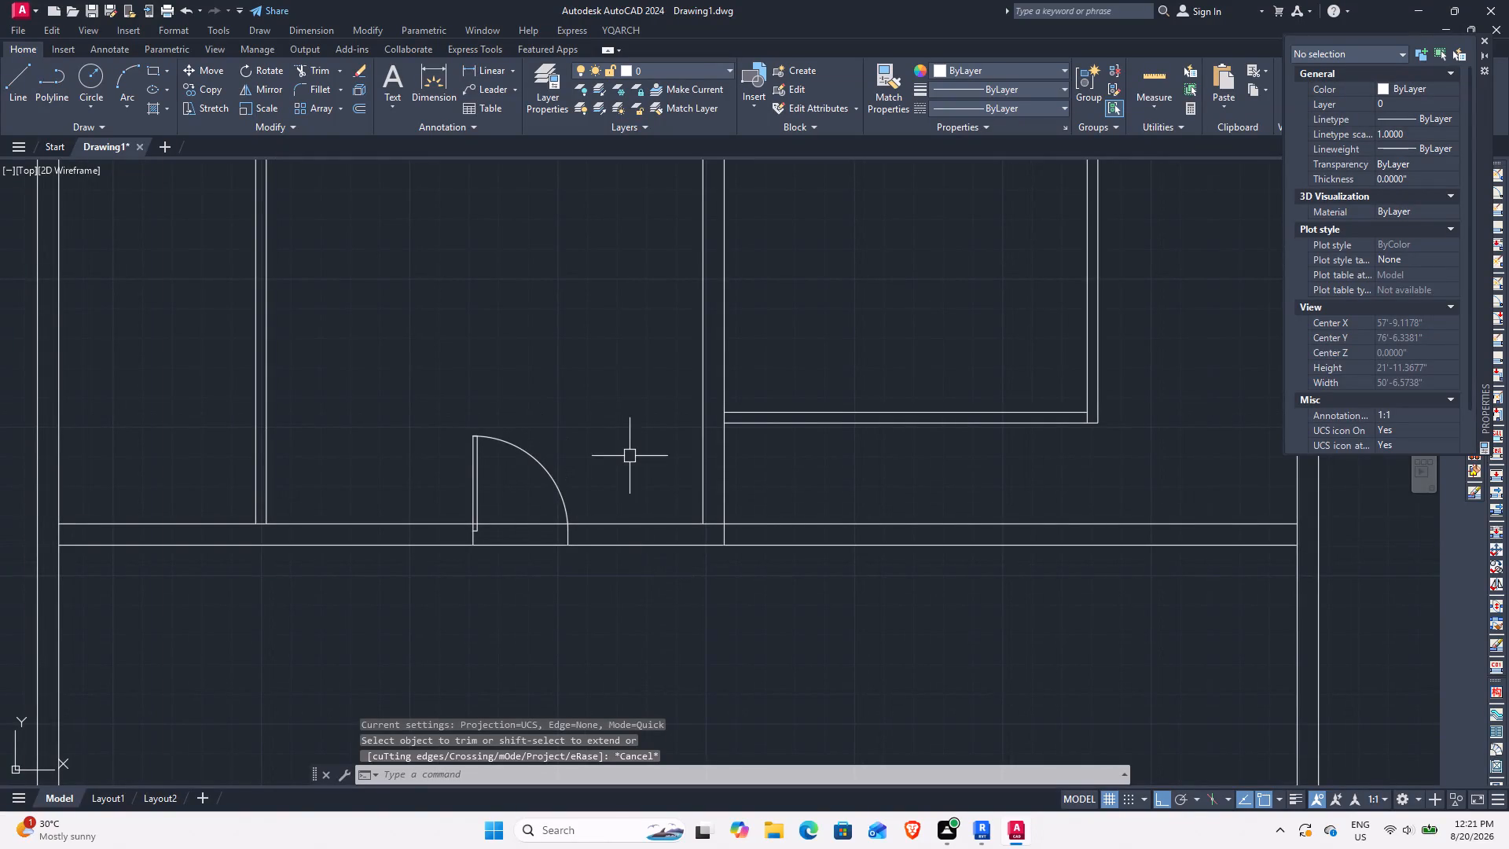
{"action": "scroll", "coordinate": [501, 516], "scroll_direction": "up", "scroll_amount": 1}
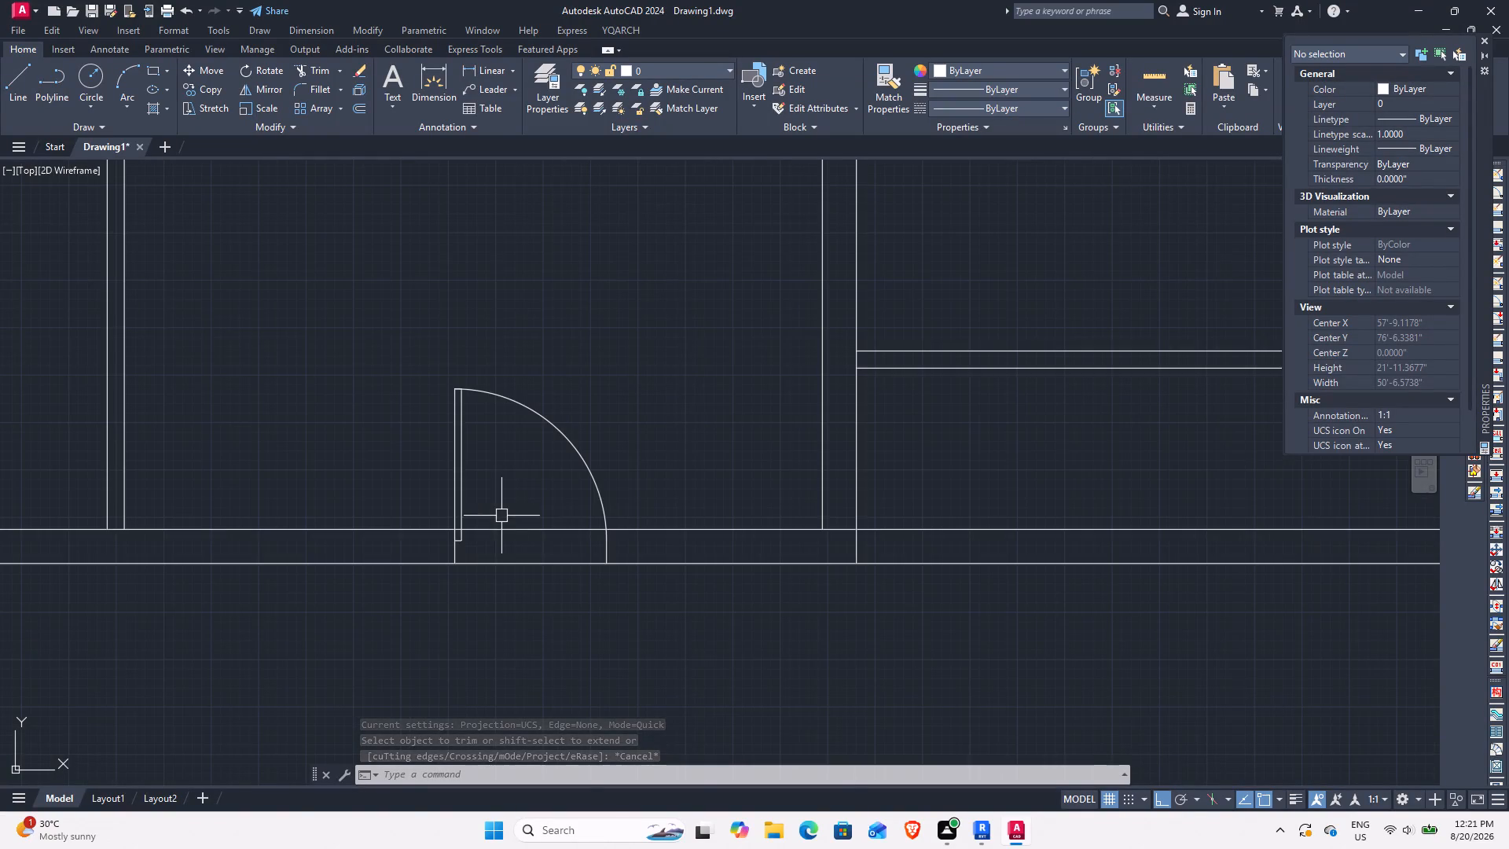
{"action": "left_click", "coordinate": [593, 491]}
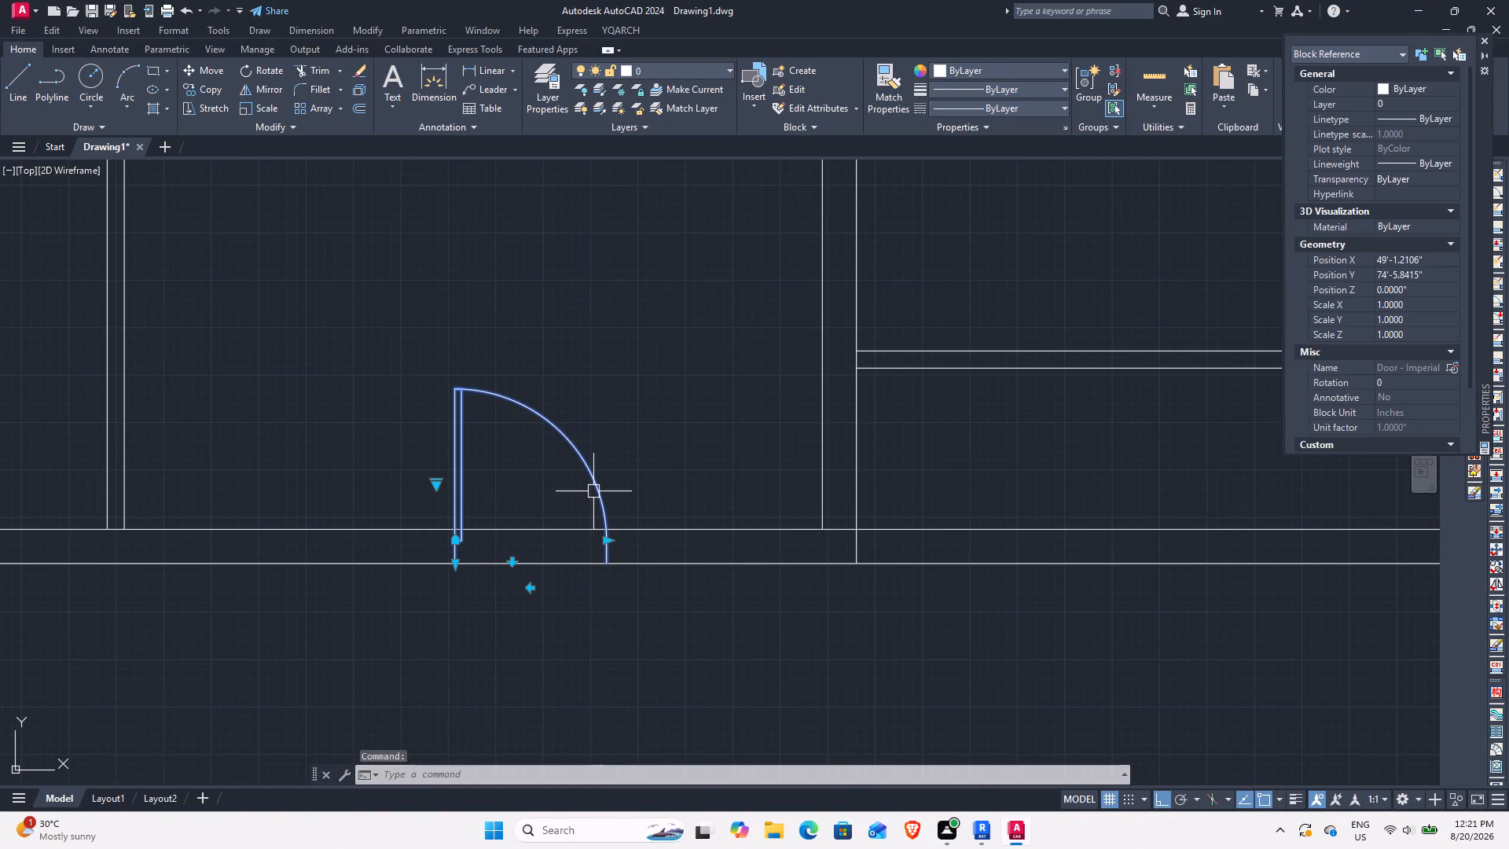
{"action": "scroll", "coordinate": [593, 492], "scroll_direction": "down", "scroll_amount": 1}
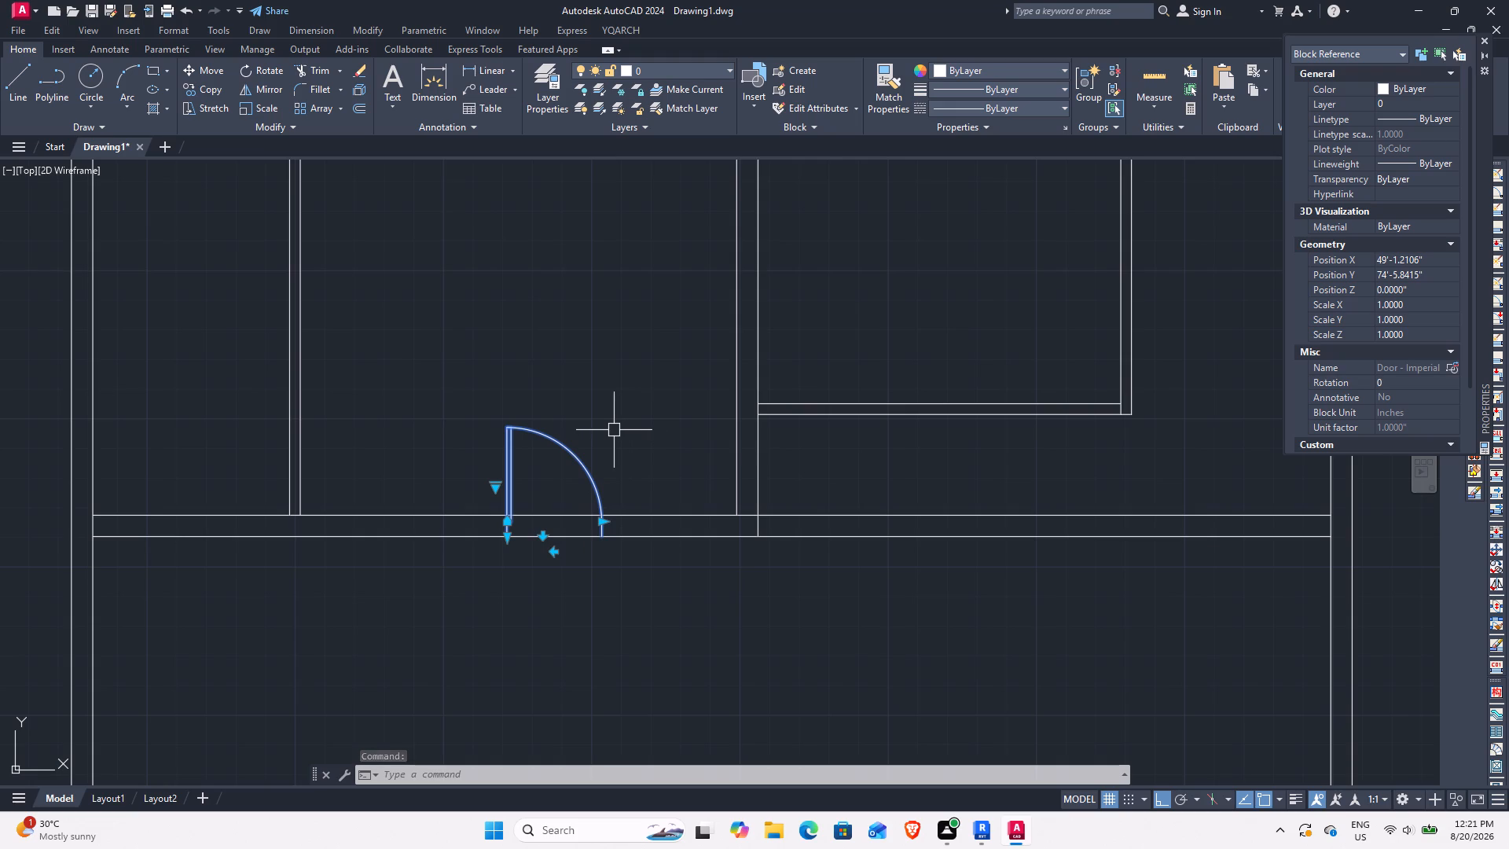
{"action": "left_click", "coordinate": [212, 97]}
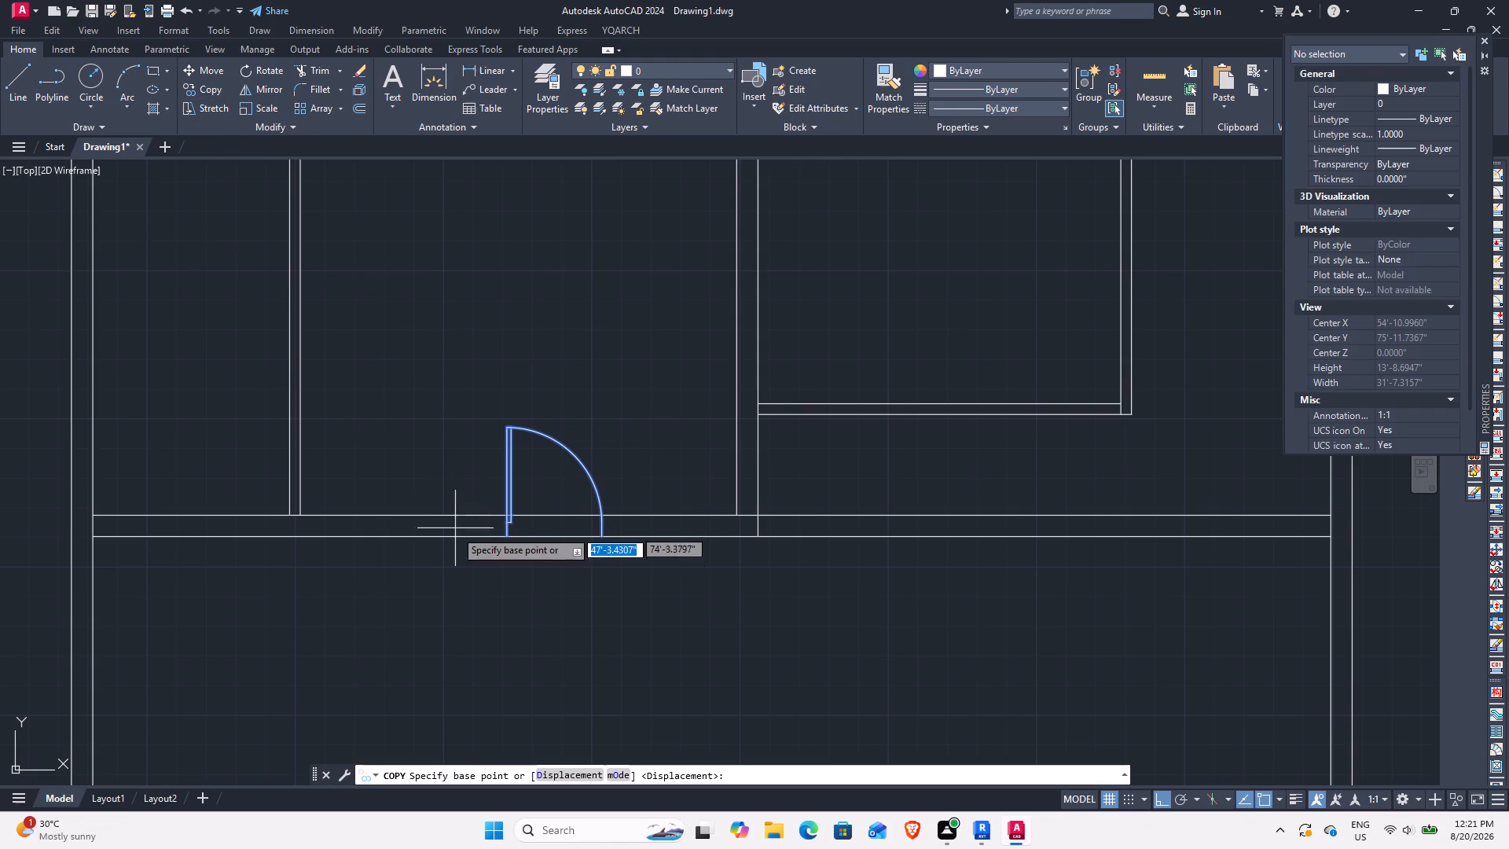
{"action": "left_click", "coordinate": [505, 535]}
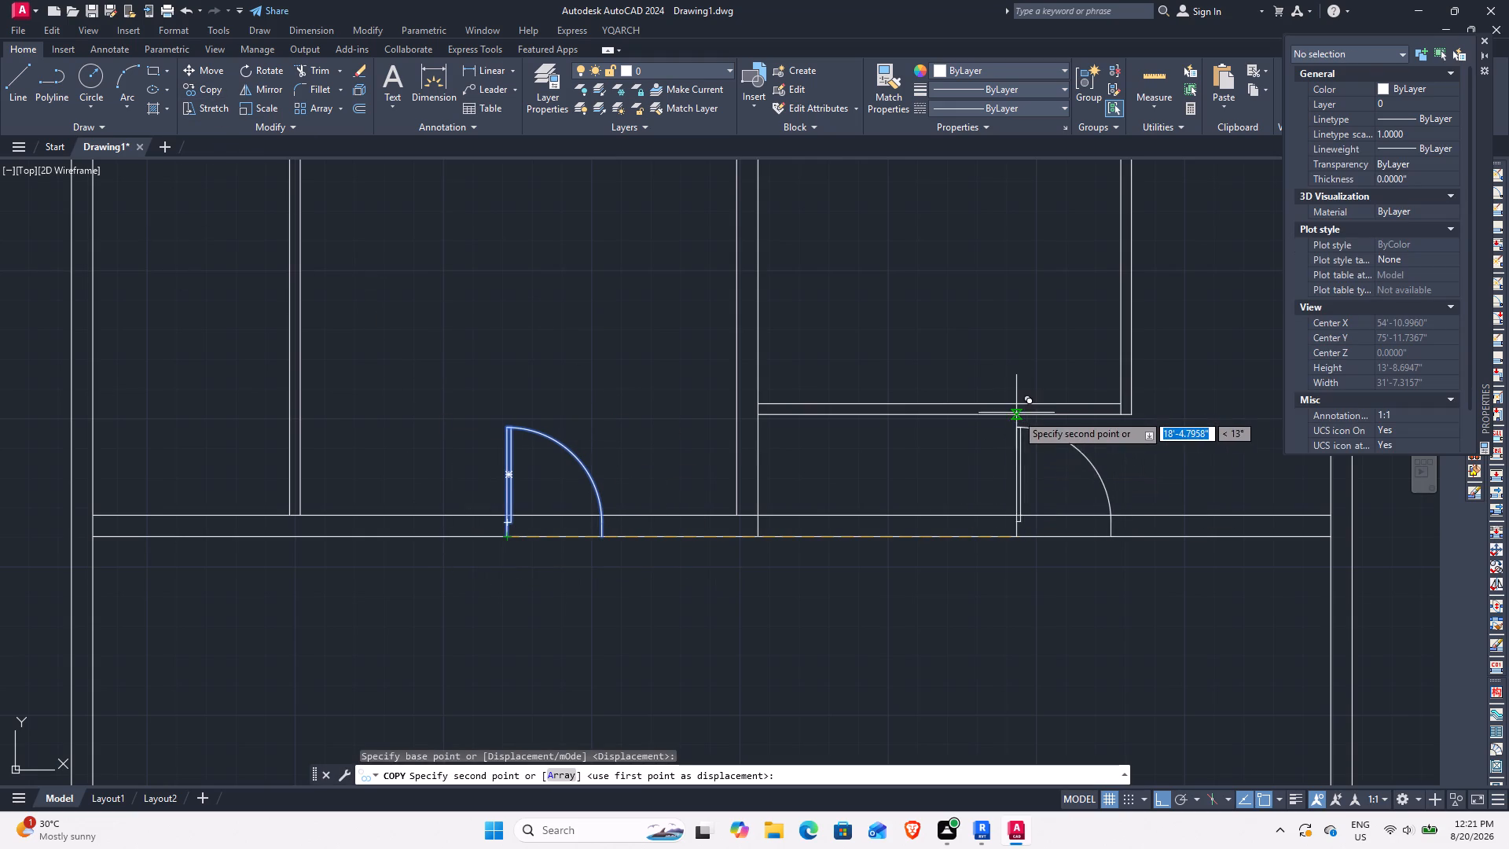
{"action": "left_click", "coordinate": [1016, 417]}
{"action": "middle_click_drag", "start_coordinate": [1025, 417], "coordinate": [860, 502]}
{"action": "key", "text": "Escape"}
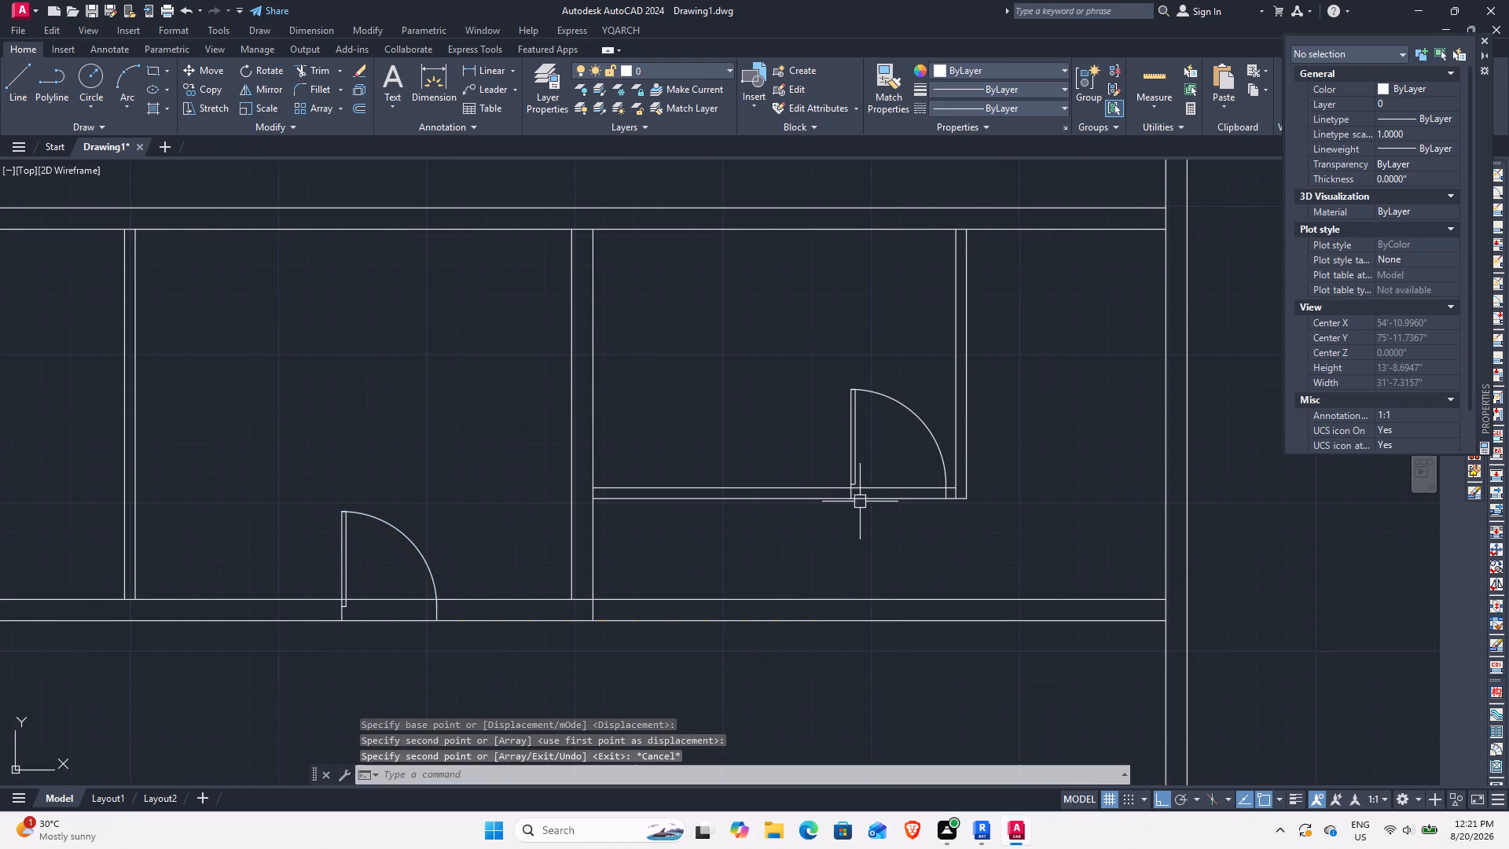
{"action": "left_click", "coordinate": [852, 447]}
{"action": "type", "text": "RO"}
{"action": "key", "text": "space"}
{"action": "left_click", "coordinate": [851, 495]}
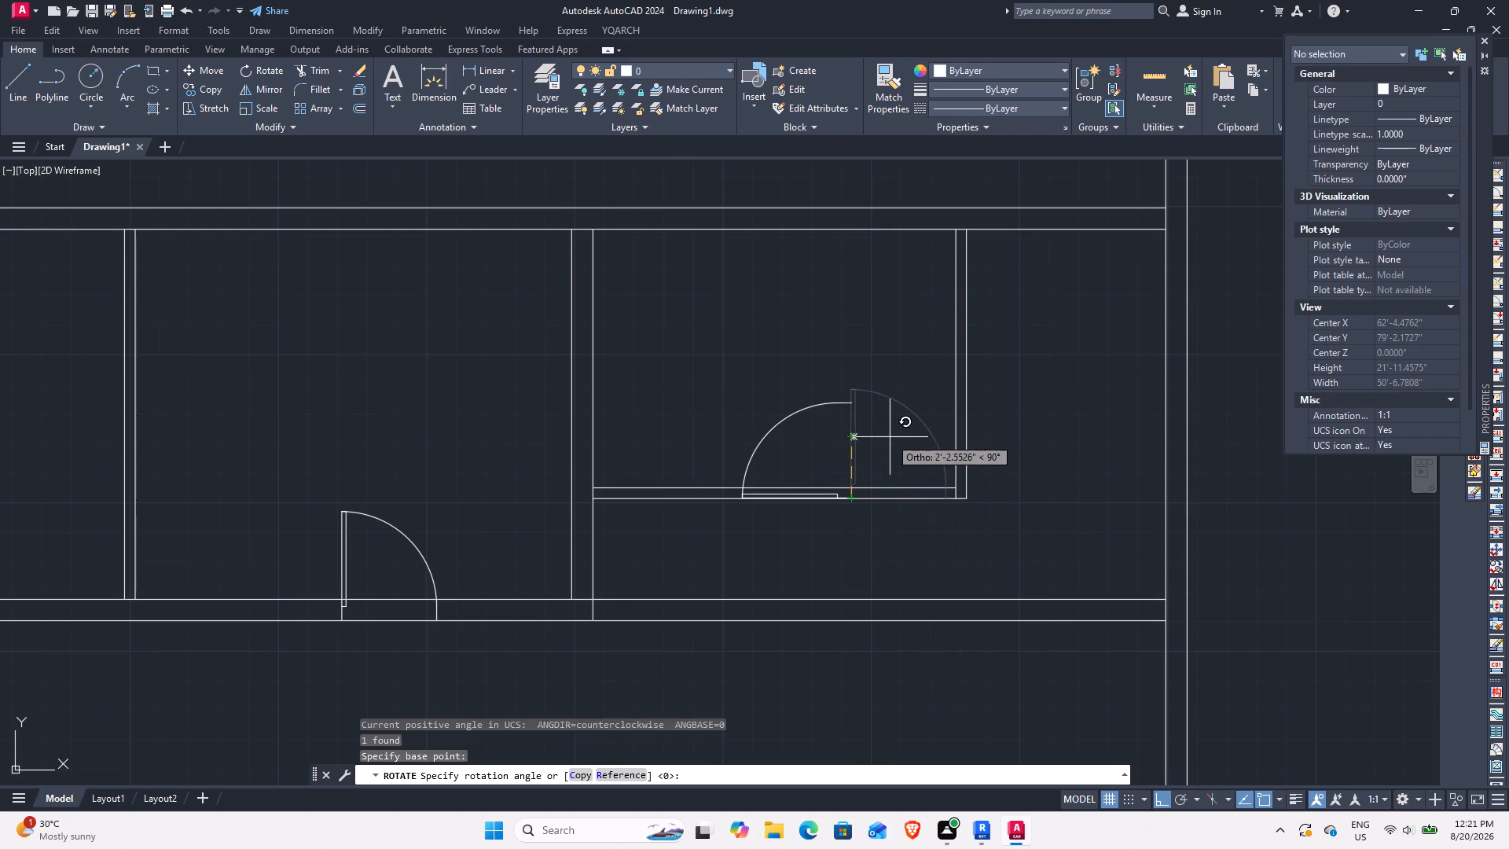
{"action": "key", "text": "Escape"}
Abandon the rotation and flip the copied door so its leaf hinges beside the thin vertical partition.
{"action": "left_click", "coordinate": [857, 432]}
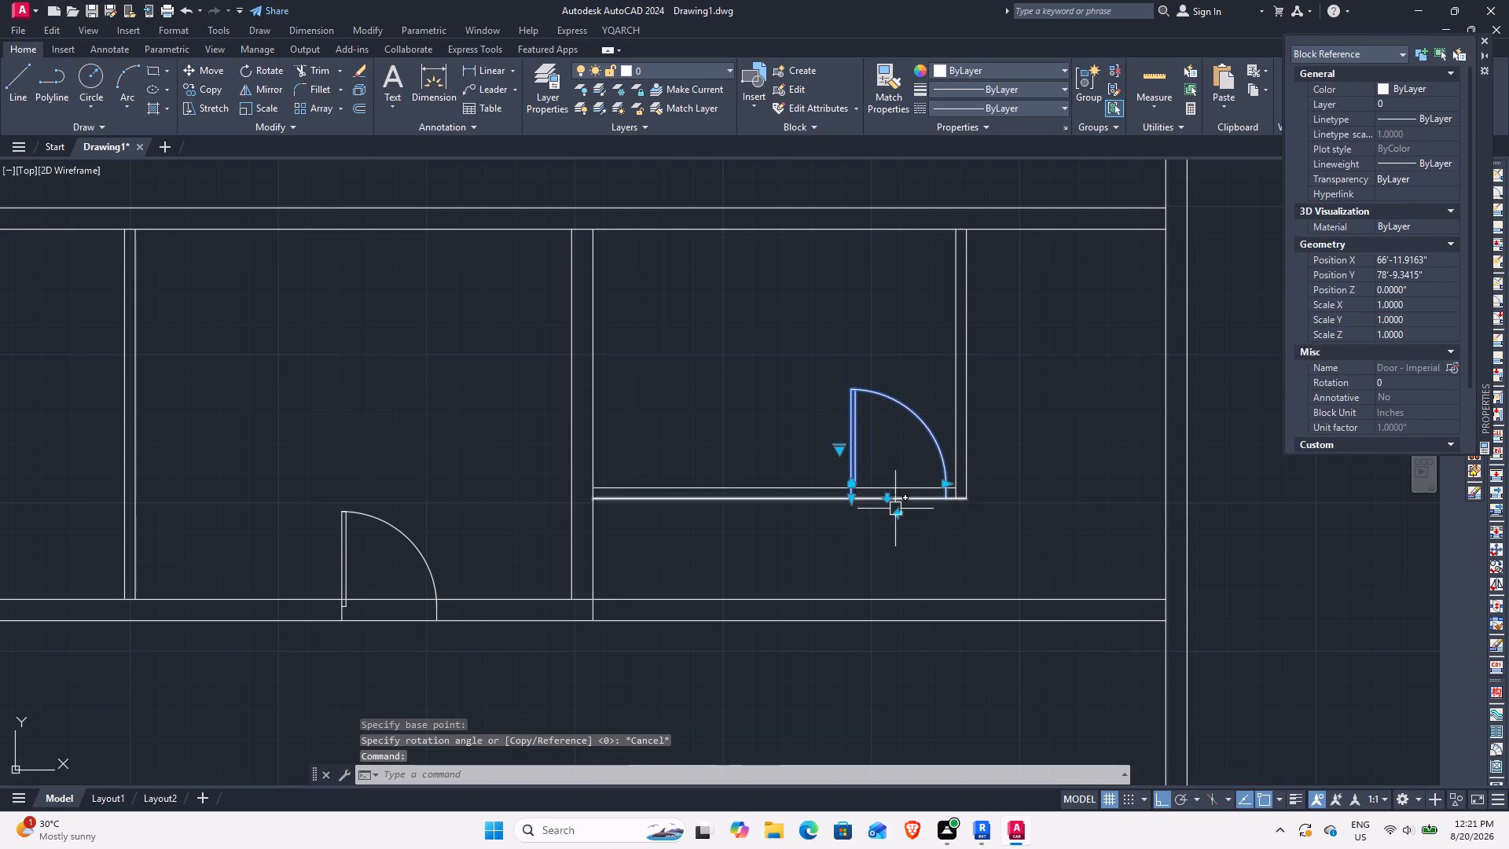
{"action": "left_click", "coordinate": [897, 514]}
{"action": "key", "text": "Escape"}
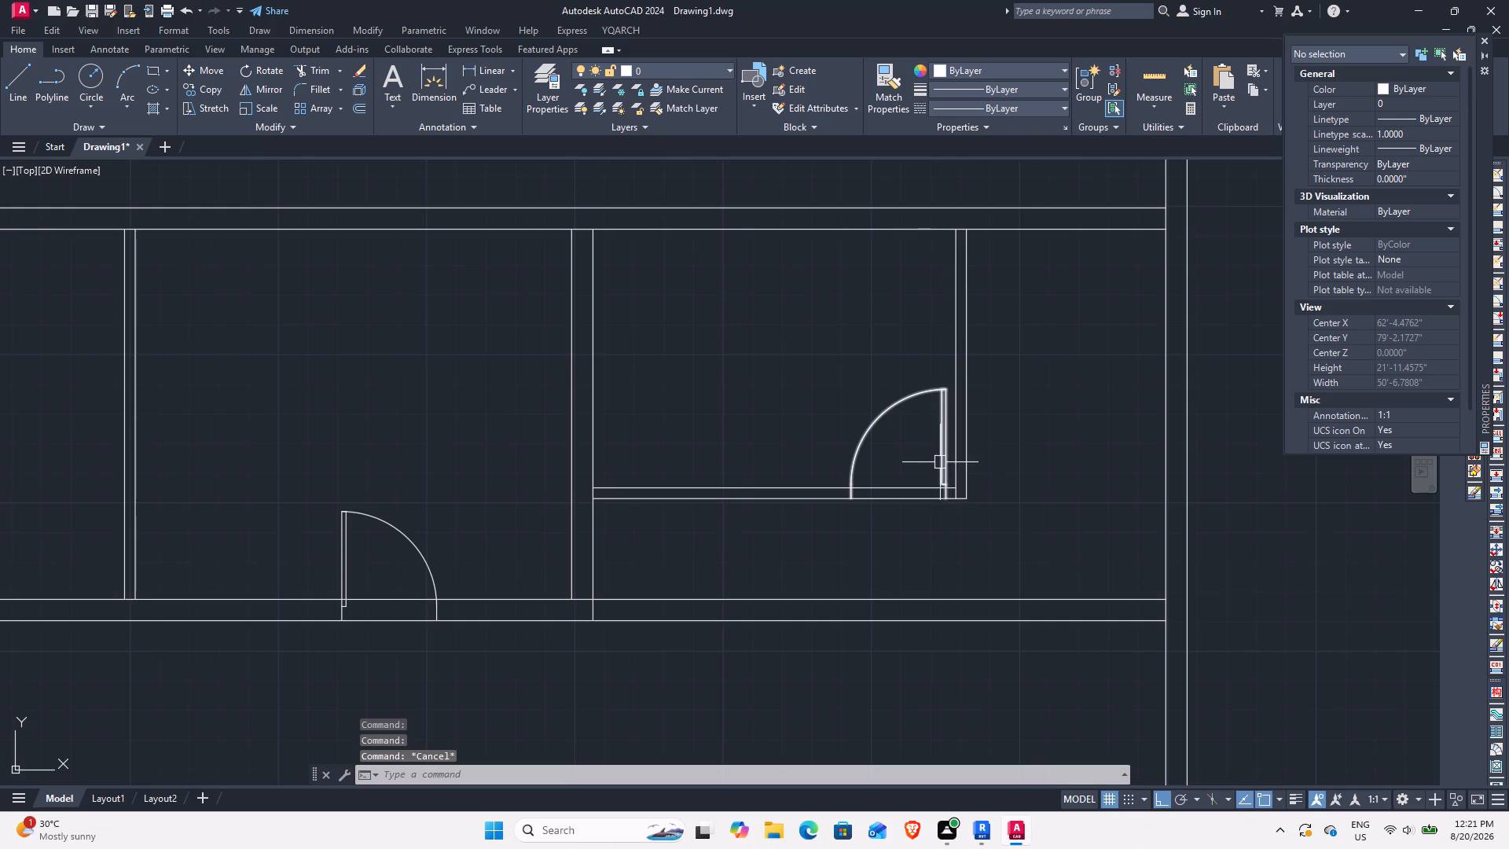
Move the flipped door 7" left along the thin horizontal partition, away from the partition corner.
{"action": "scroll", "coordinate": [939, 461], "scroll_direction": "up", "scroll_amount": 2}
{"action": "left_click", "coordinate": [960, 484]}
{"action": "key", "text": "m"}
{"action": "key", "text": "space"}
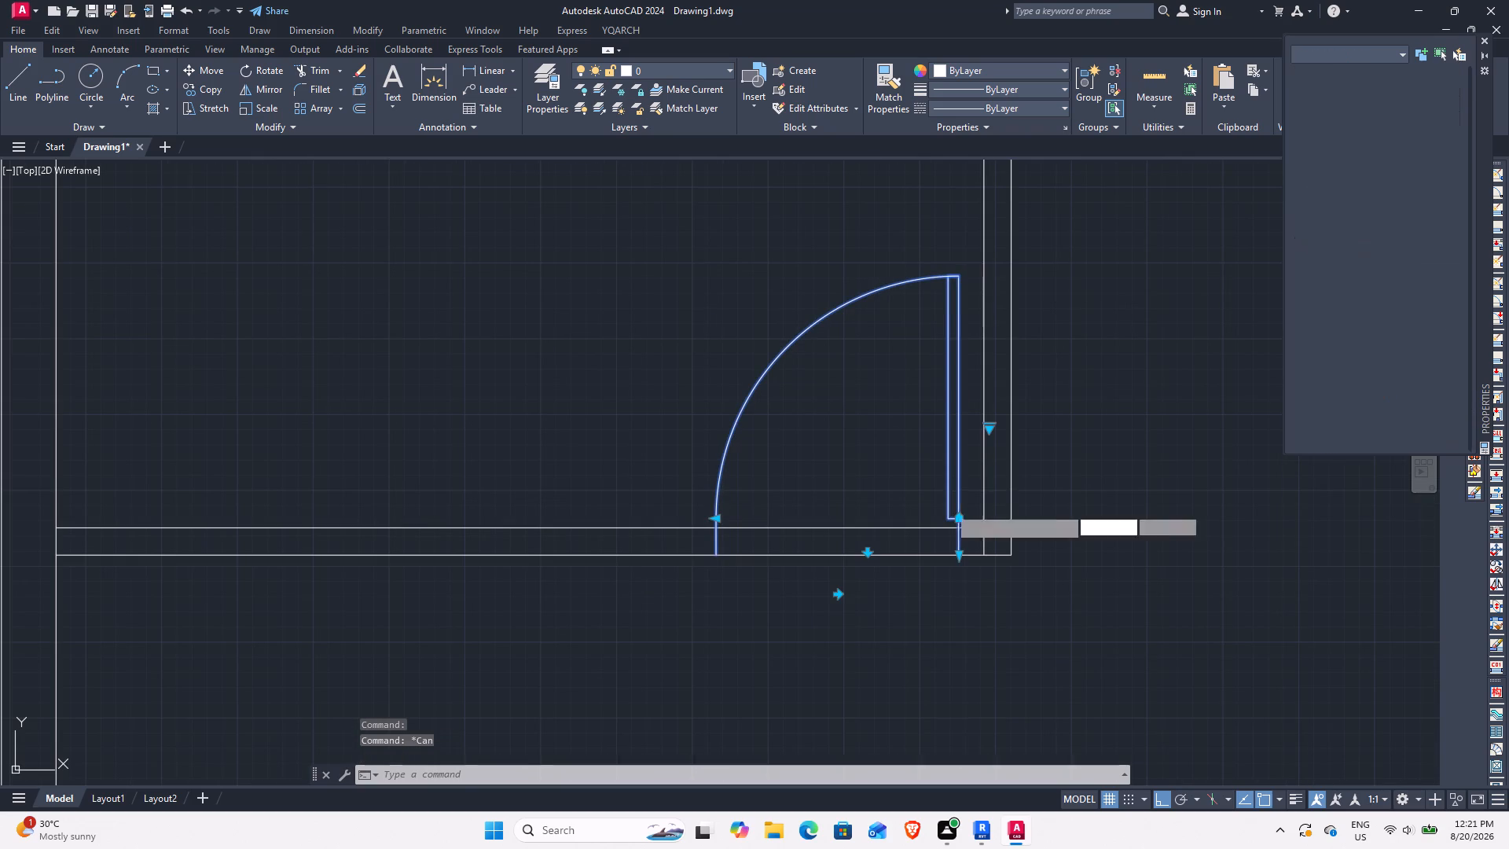
{"action": "left_click", "coordinate": [957, 559]}
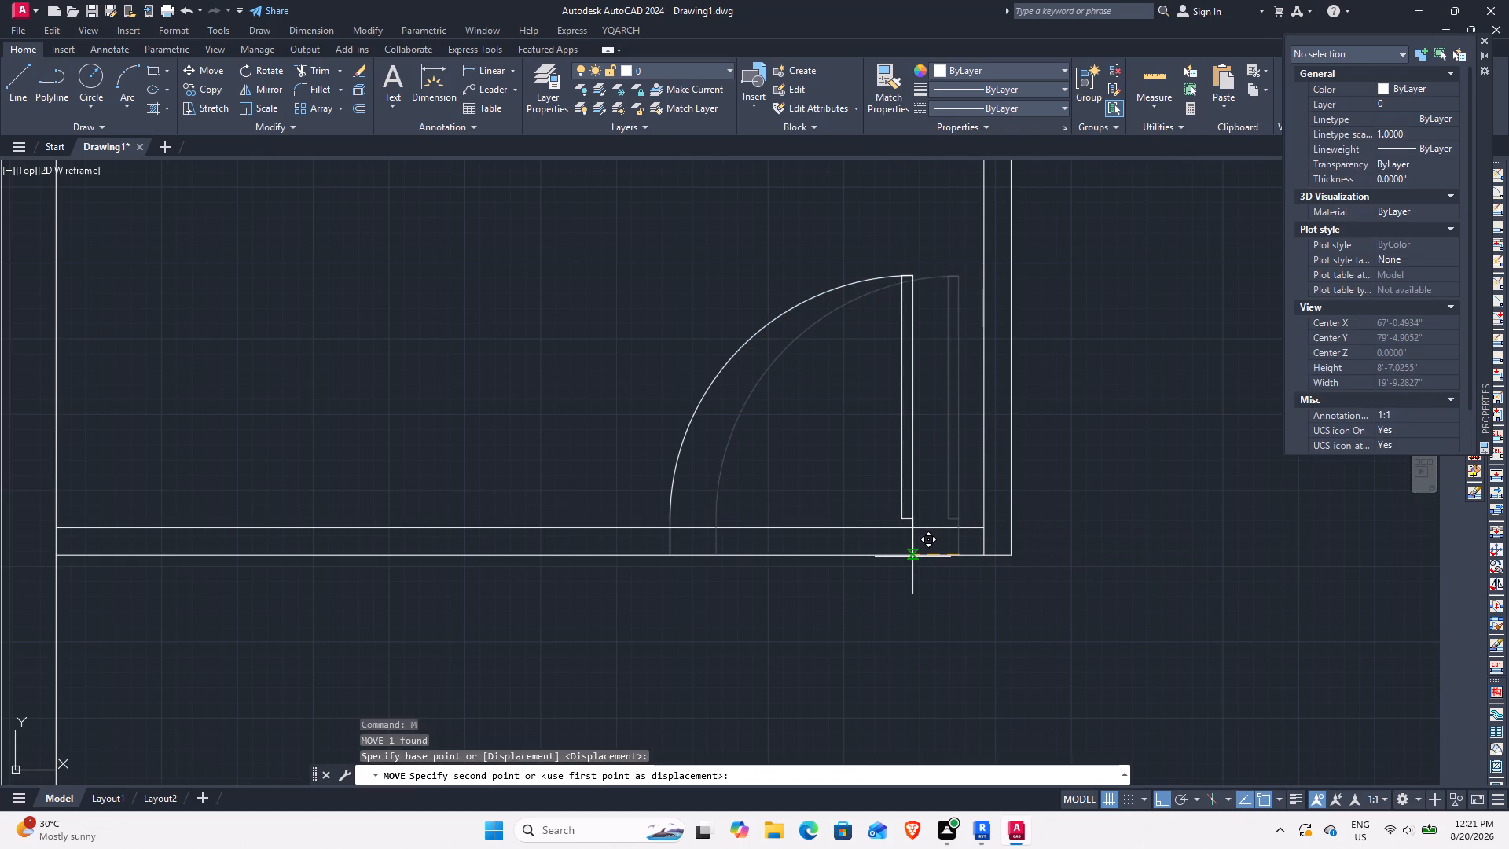
{"action": "key", "text": "F8"}
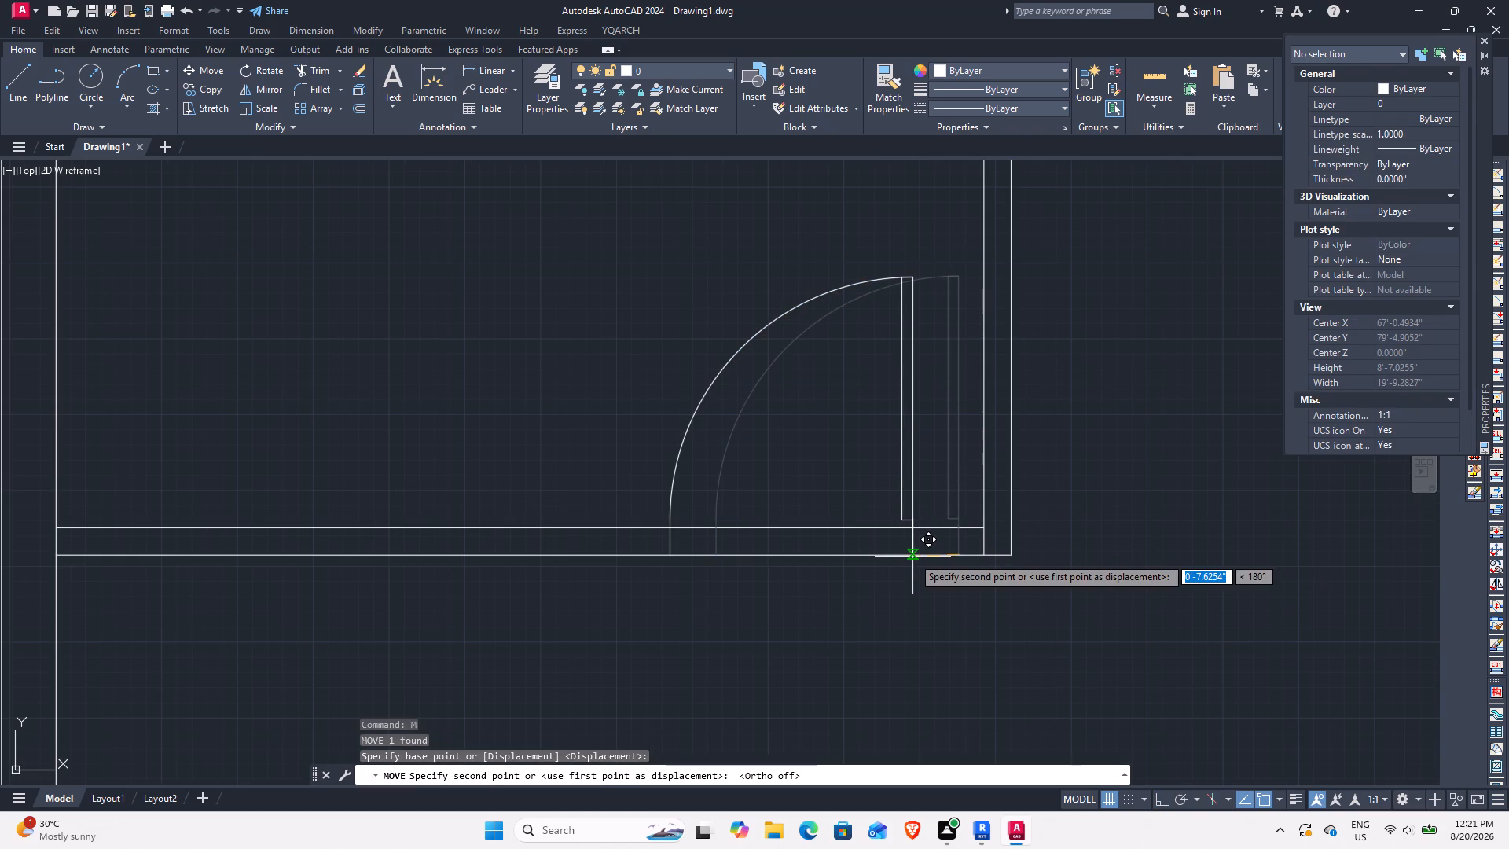
{"action": "key", "text": "F8"}
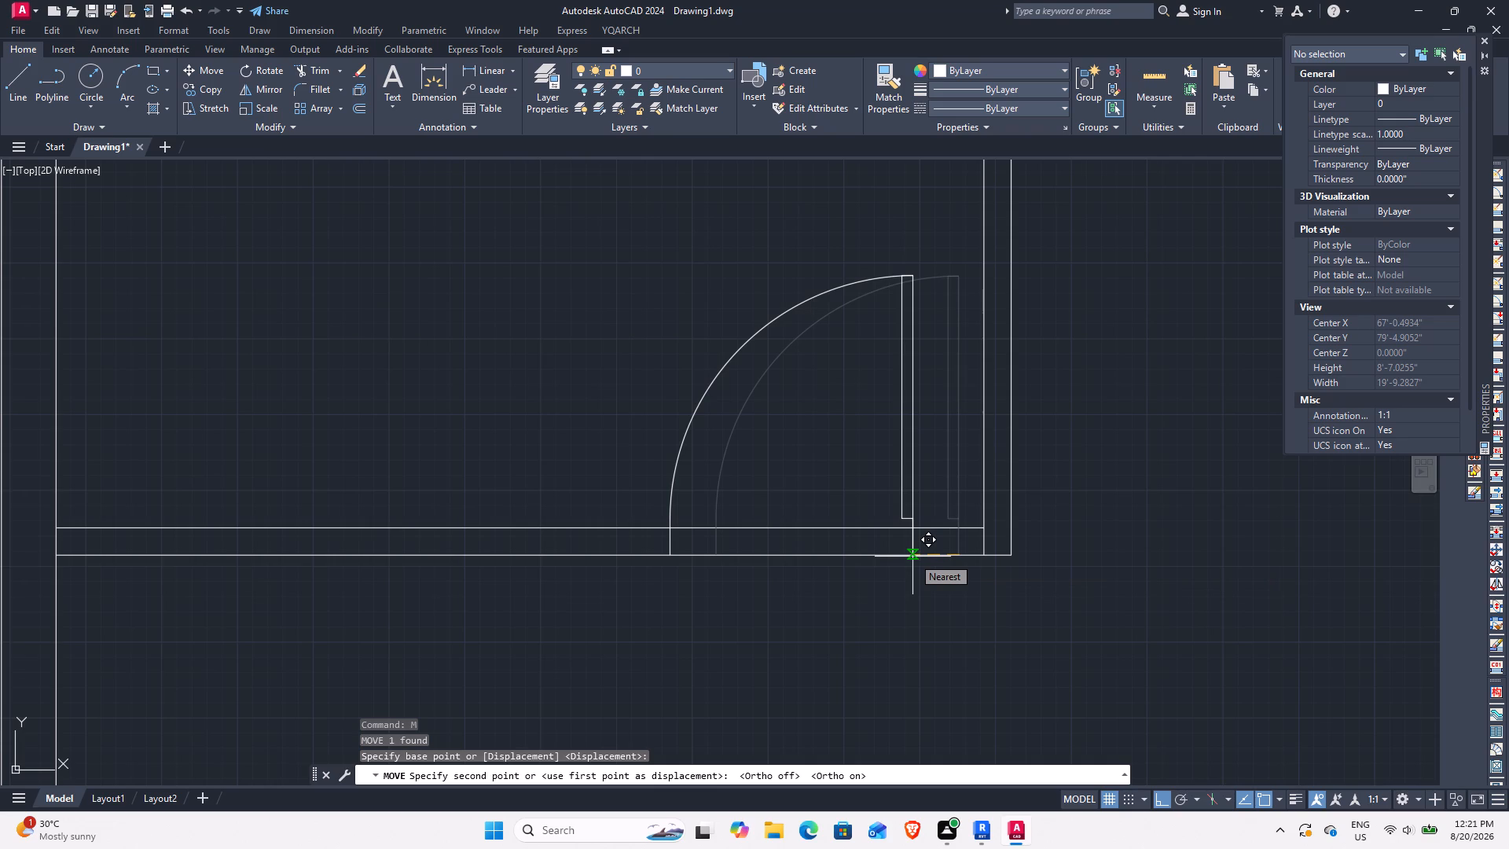
{"action": "key", "text": "7"}
{"action": "key", "text": "Return"}
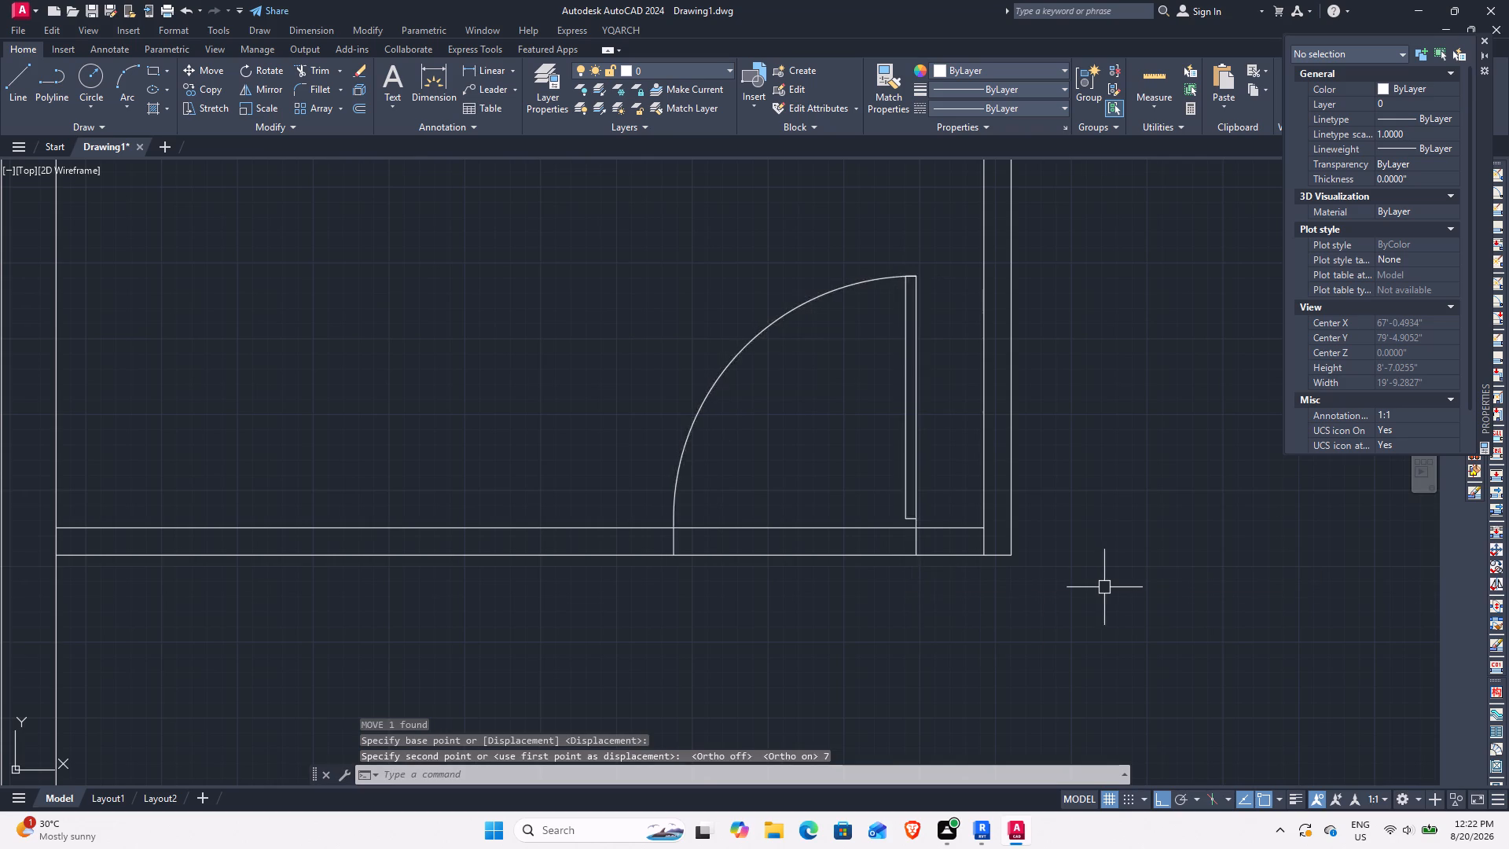
Move the same door another 5" left along the thin horizontal partition.
{"action": "scroll", "coordinate": [1100, 588], "scroll_direction": "down", "scroll_amount": 1}
{"action": "middle_click_drag", "start_coordinate": [1068, 632], "coordinate": [1094, 597]}
{"action": "scroll", "coordinate": [1019, 519], "scroll_direction": "up", "scroll_amount": 1}
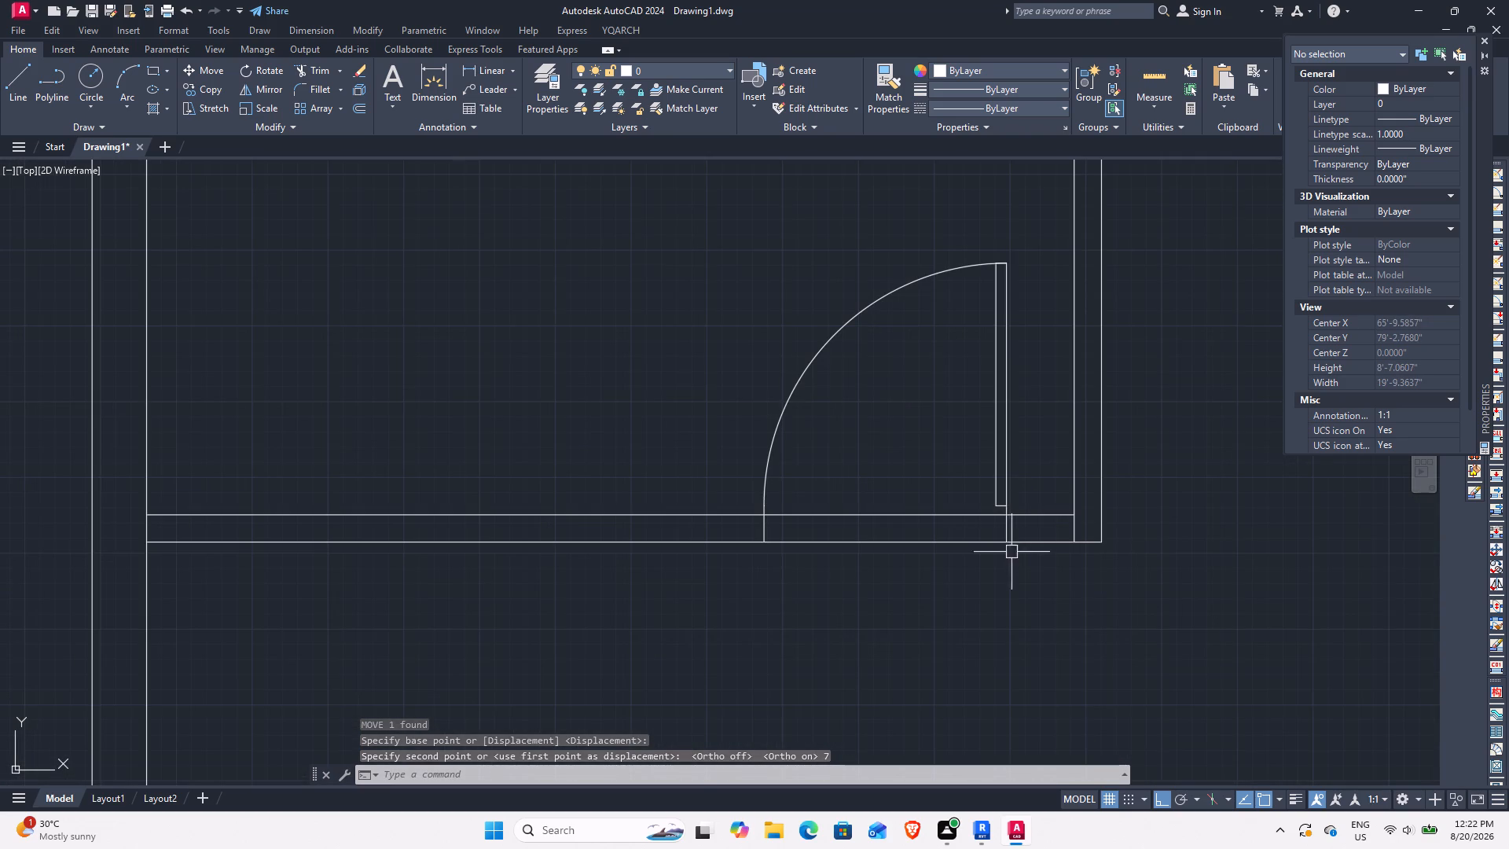
{"action": "left_click", "coordinate": [997, 395]}
{"action": "type", "text": "M"}
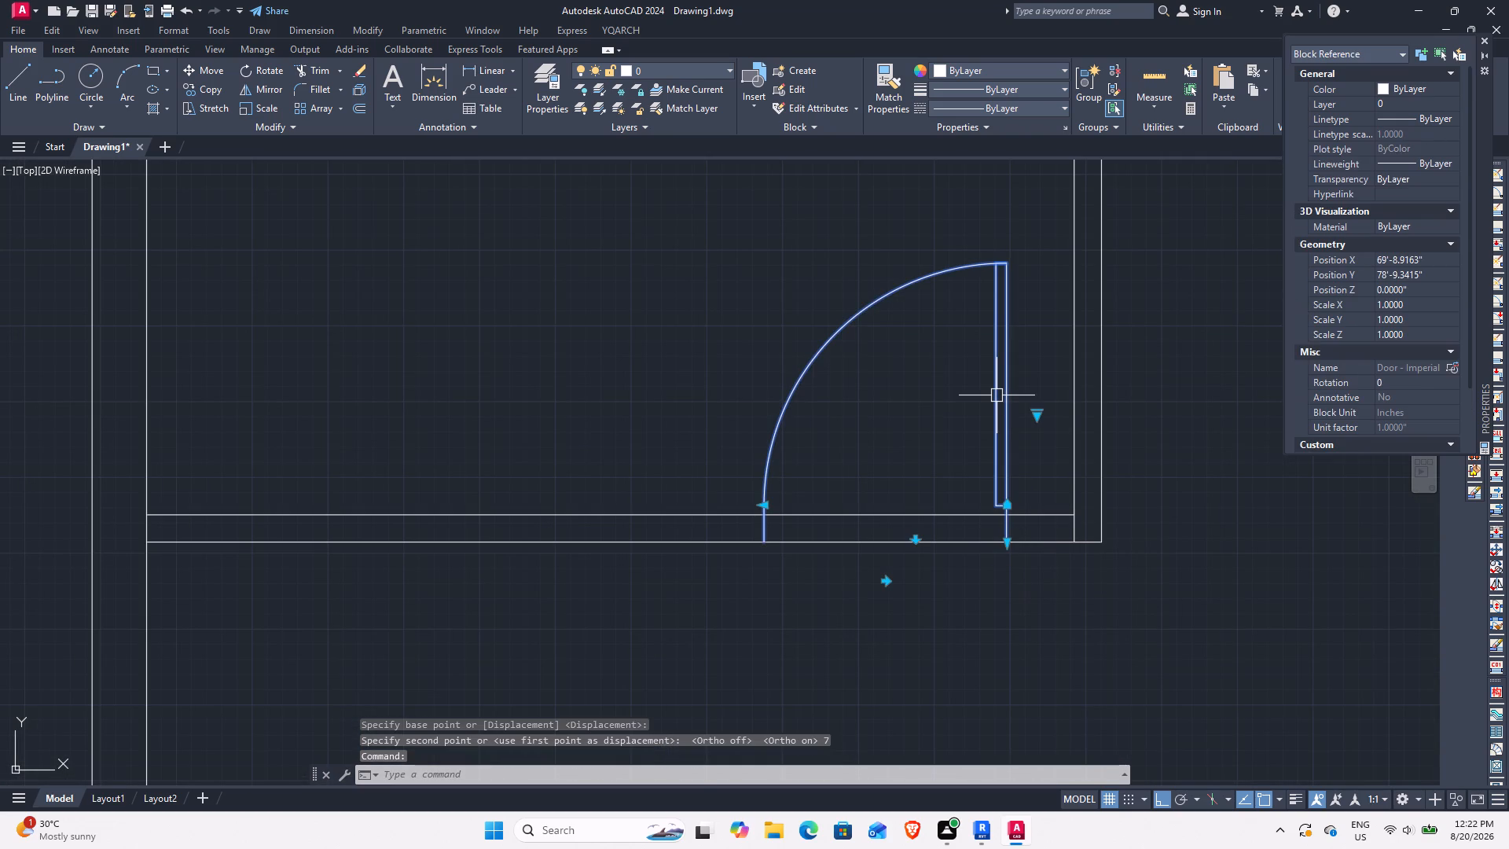
{"action": "key", "text": "space"}
{"action": "left_click", "coordinate": [1015, 540]}
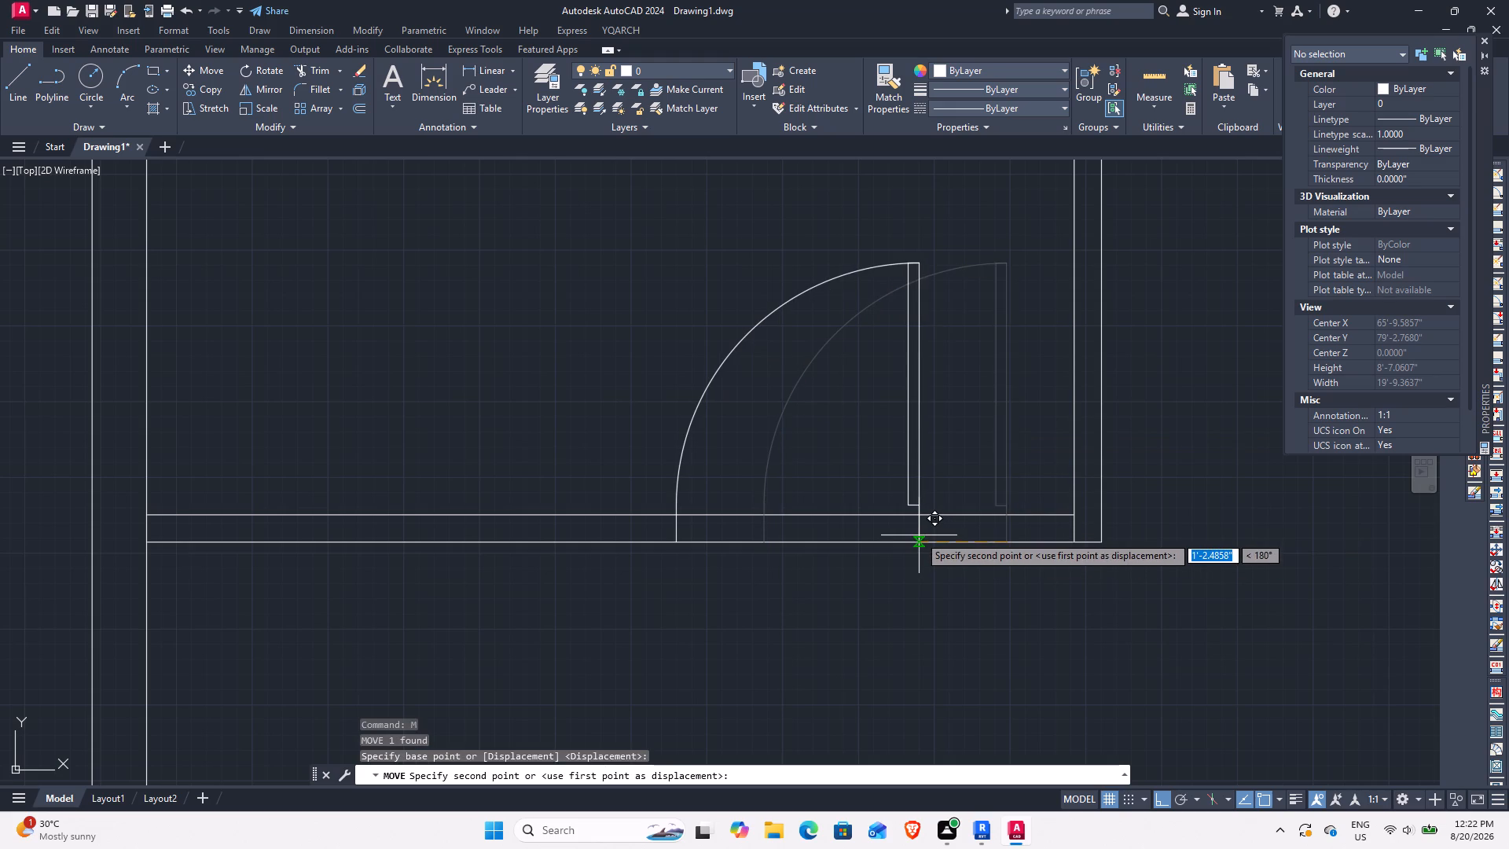
{"action": "key", "text": "5"}
{"action": "key", "text": "Return"}
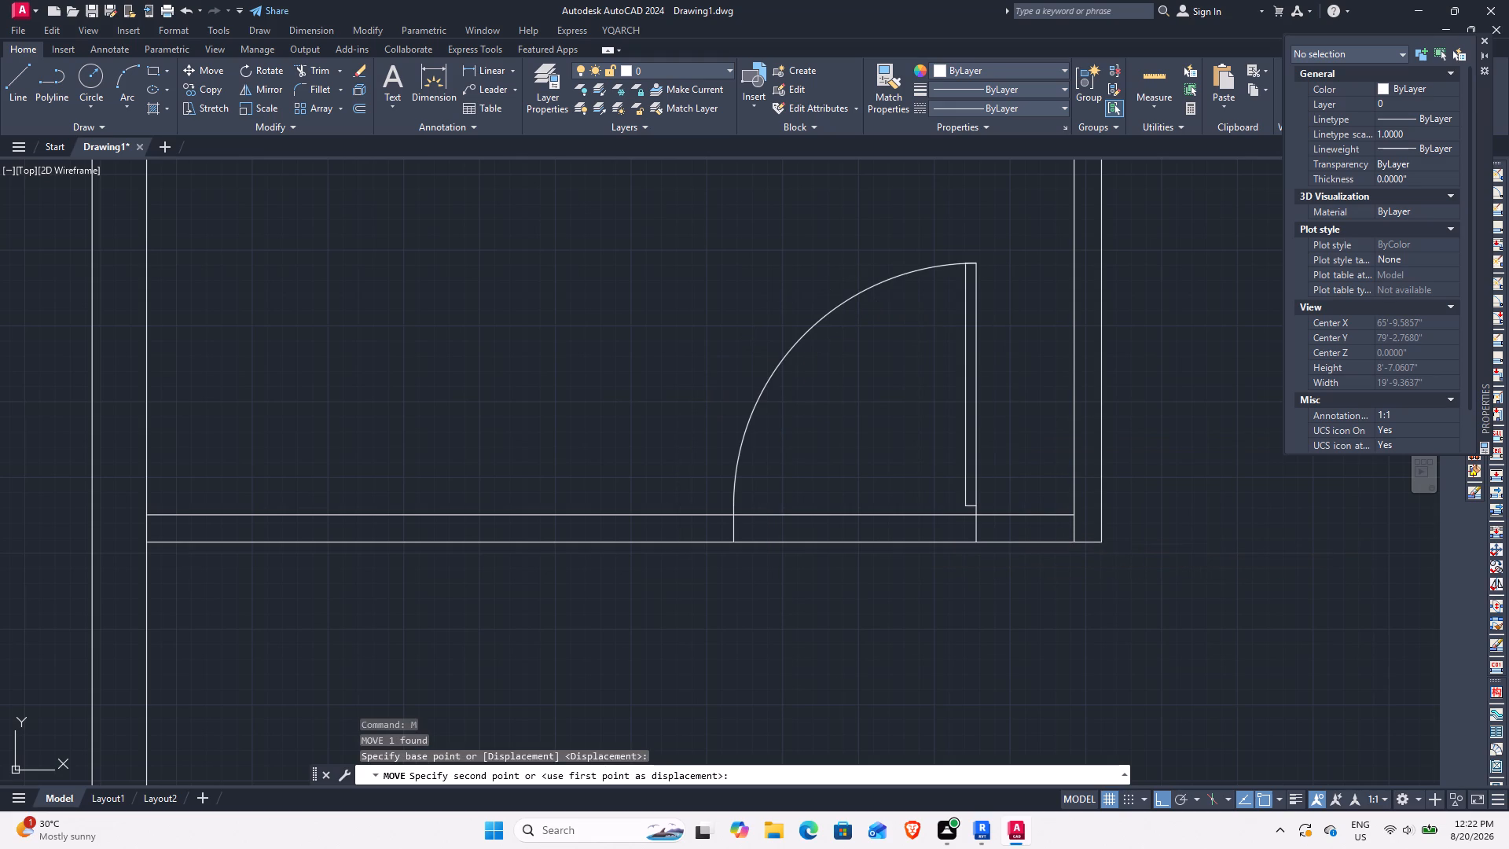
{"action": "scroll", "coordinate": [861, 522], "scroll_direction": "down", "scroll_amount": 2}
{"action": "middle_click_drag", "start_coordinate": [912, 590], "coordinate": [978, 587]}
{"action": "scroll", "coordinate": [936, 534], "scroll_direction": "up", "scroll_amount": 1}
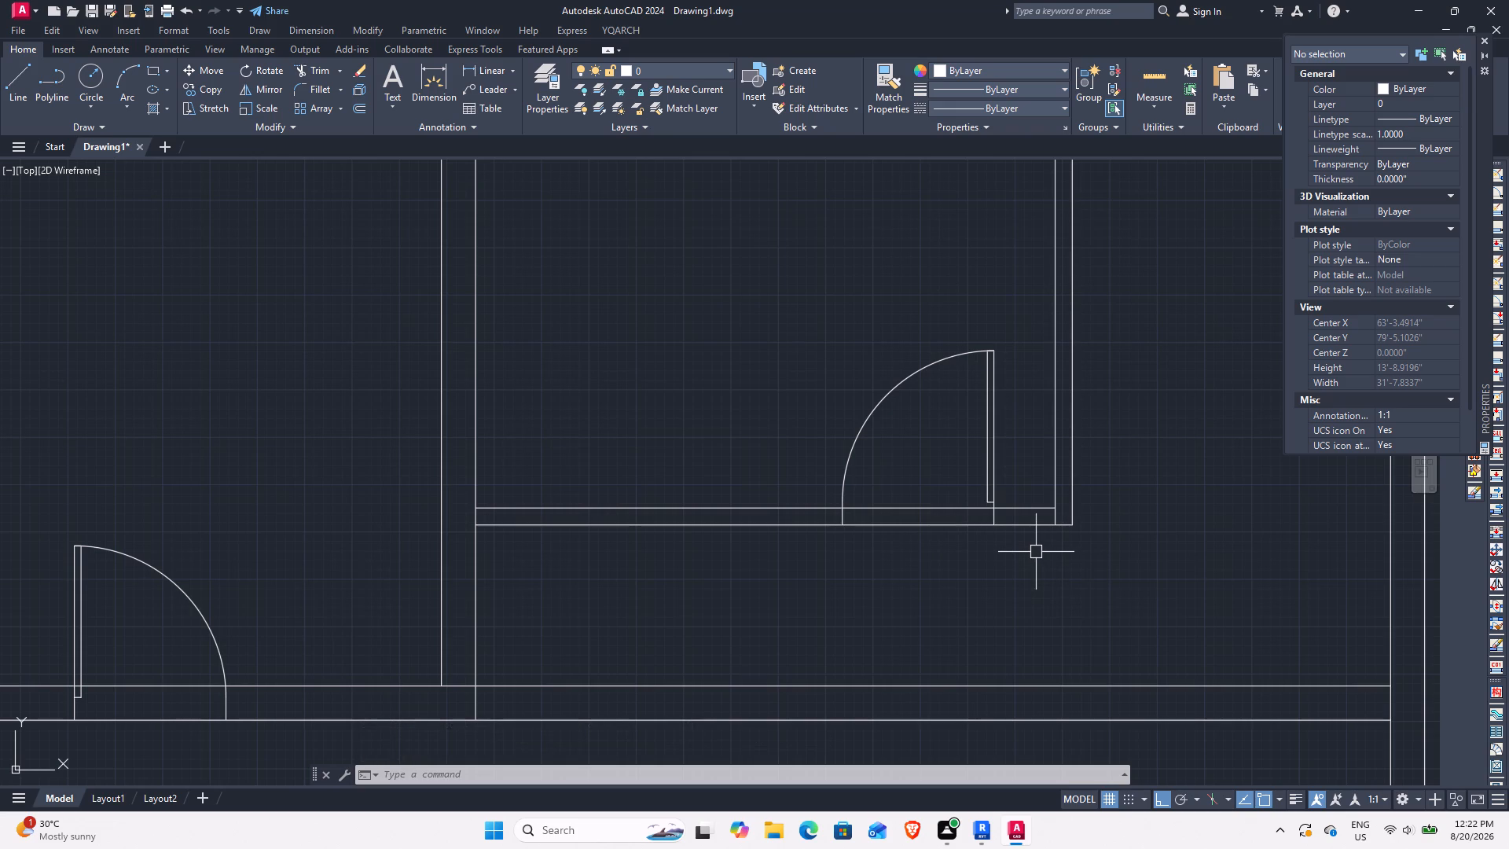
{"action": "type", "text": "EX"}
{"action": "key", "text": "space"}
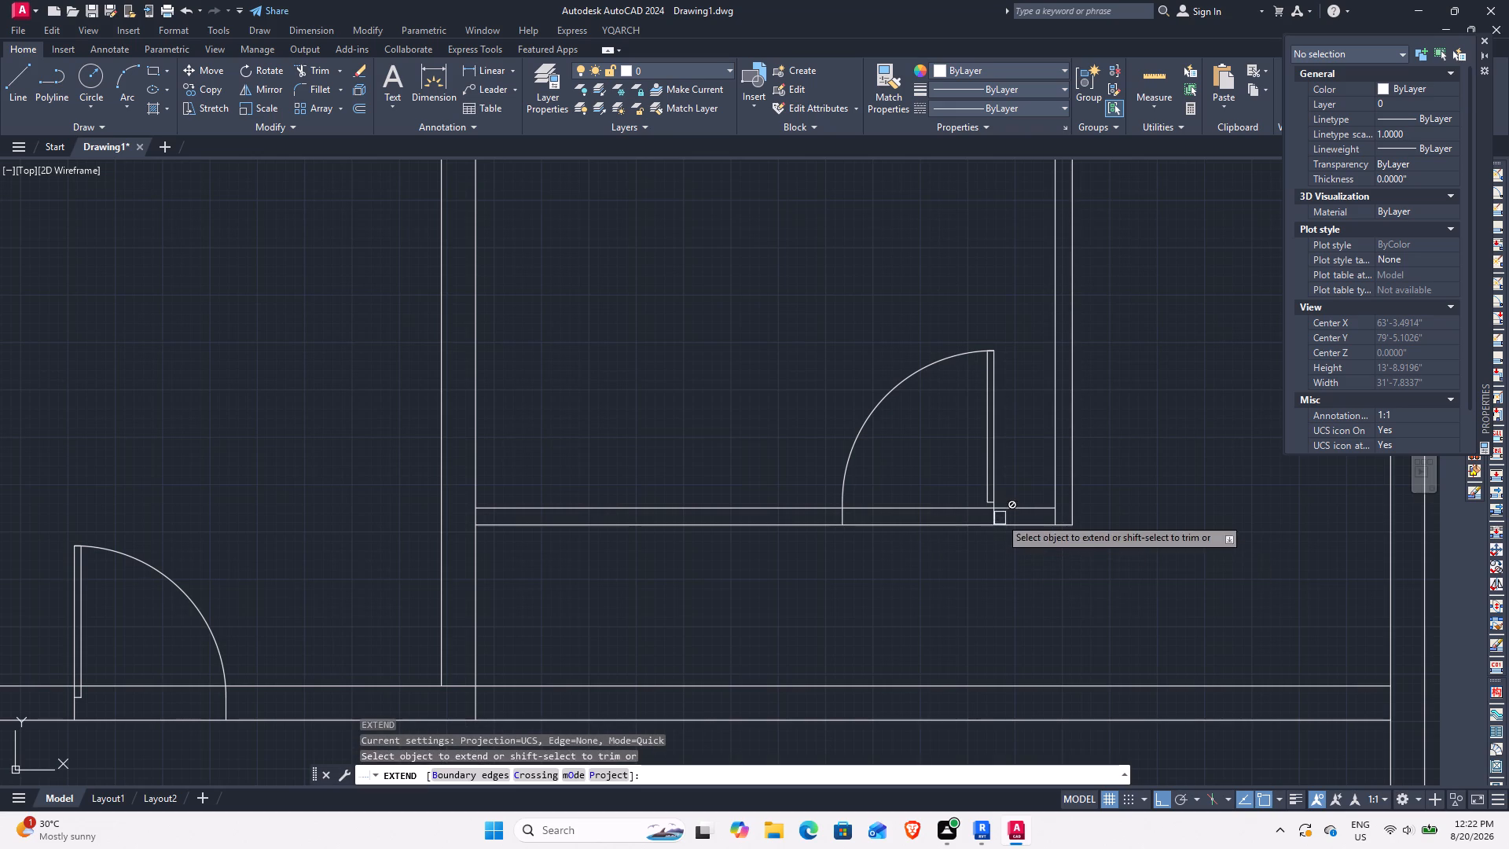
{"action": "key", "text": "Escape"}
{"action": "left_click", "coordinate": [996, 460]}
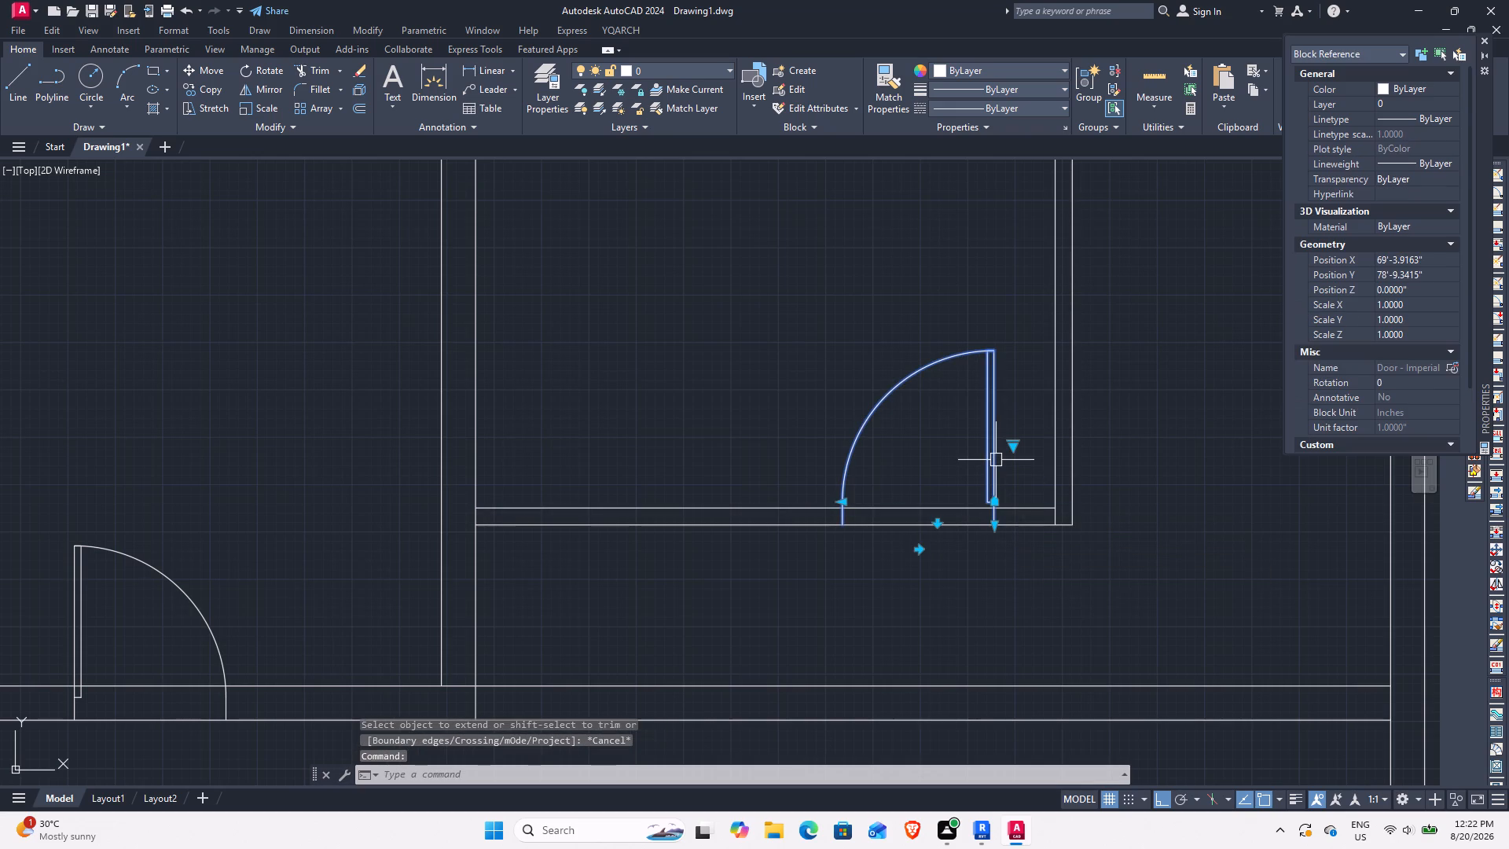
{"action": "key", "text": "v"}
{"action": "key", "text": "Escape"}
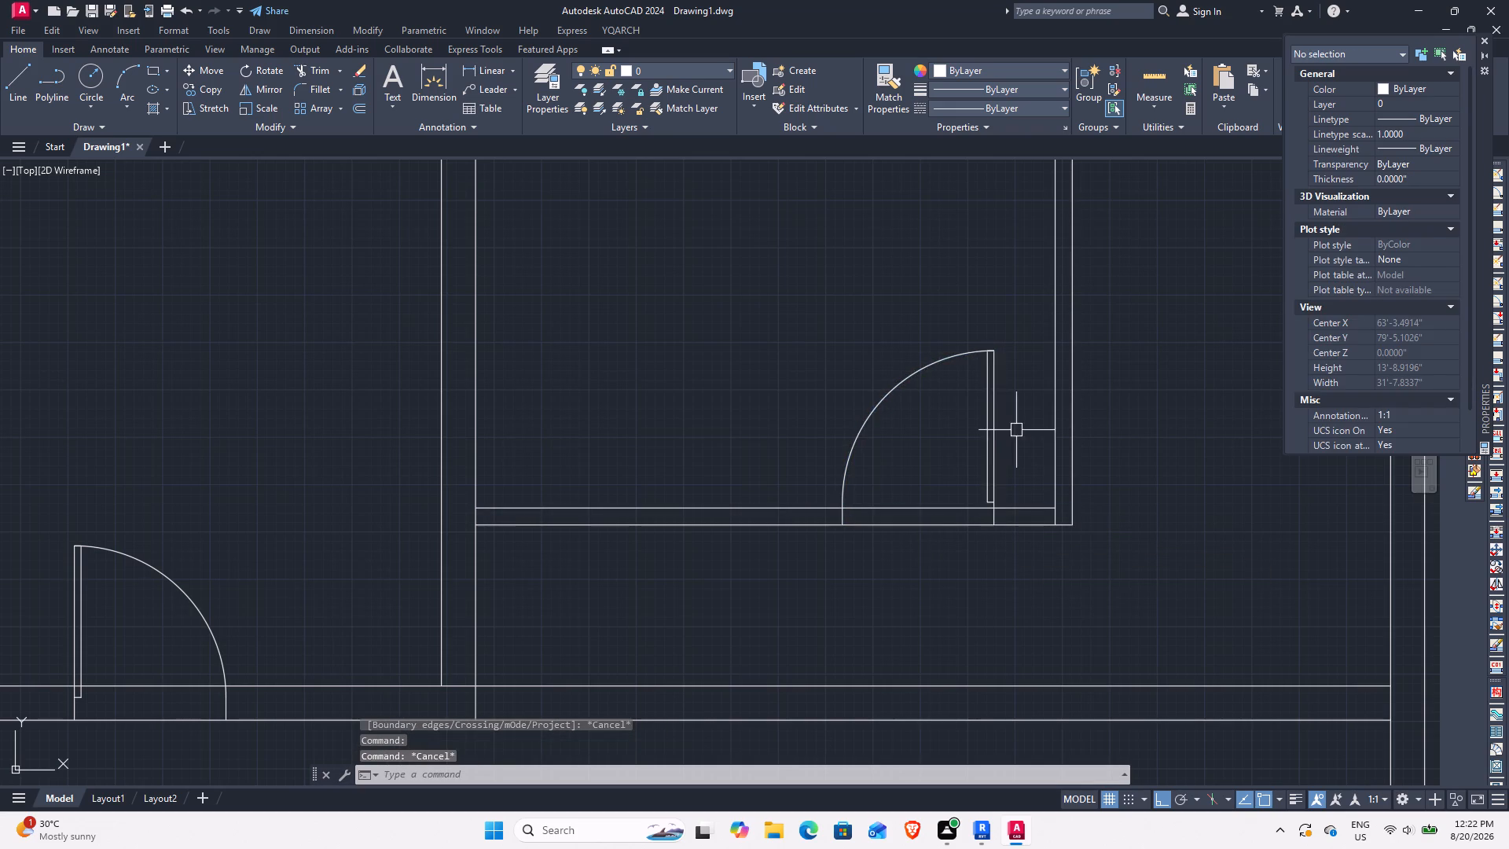
Explode the partition door block and extend its hinge-side jamb line down to the upper line of the lower 9" wall.
{"action": "left_click", "coordinate": [999, 439]}
{"action": "type", "text": "X"}
{"action": "key", "text": "space"}
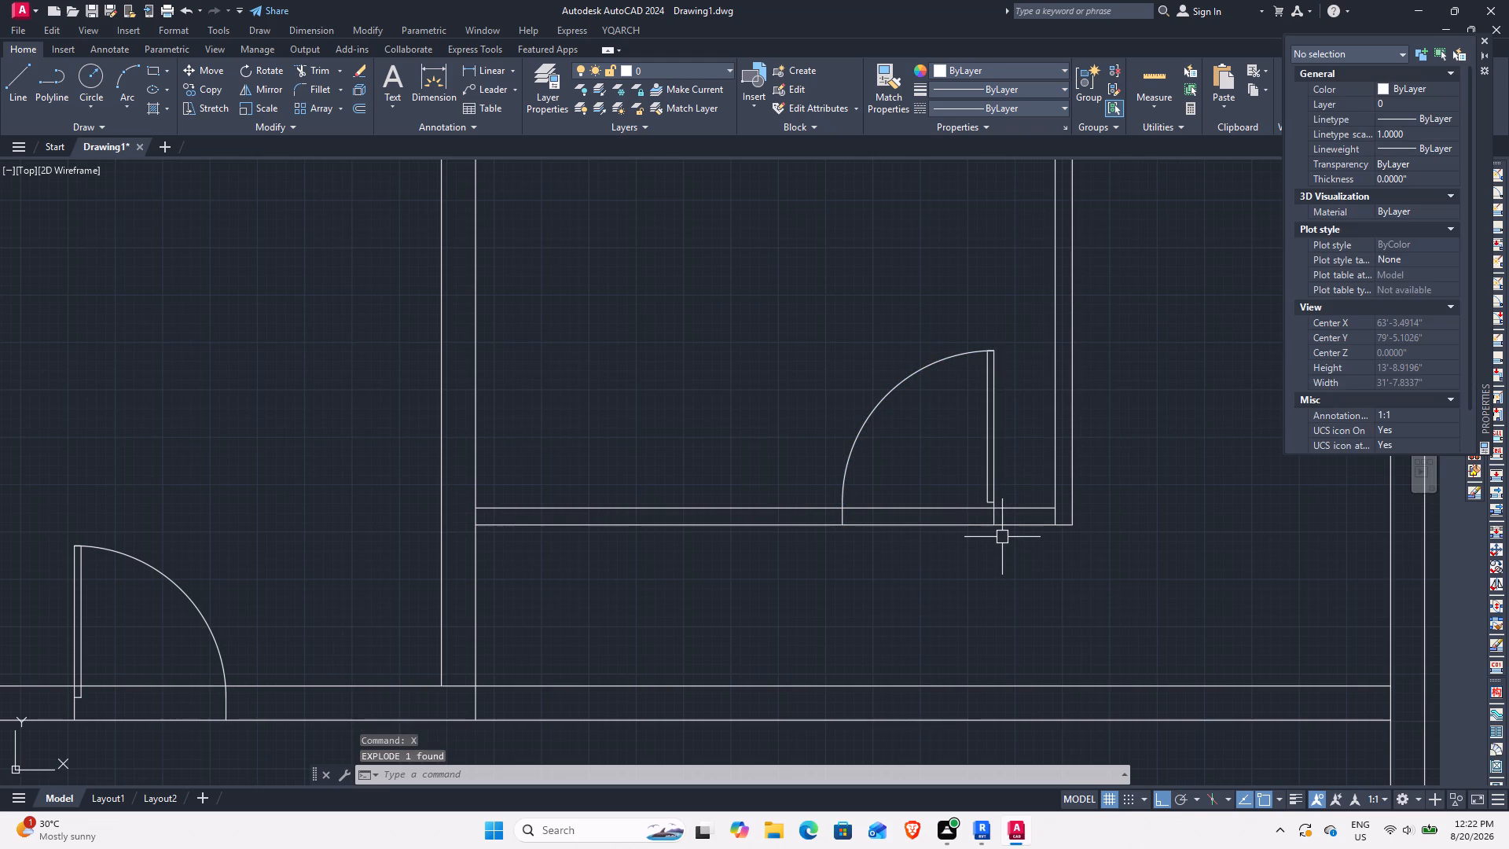
{"action": "type", "text": "EX"}
{"action": "key", "text": "space"}
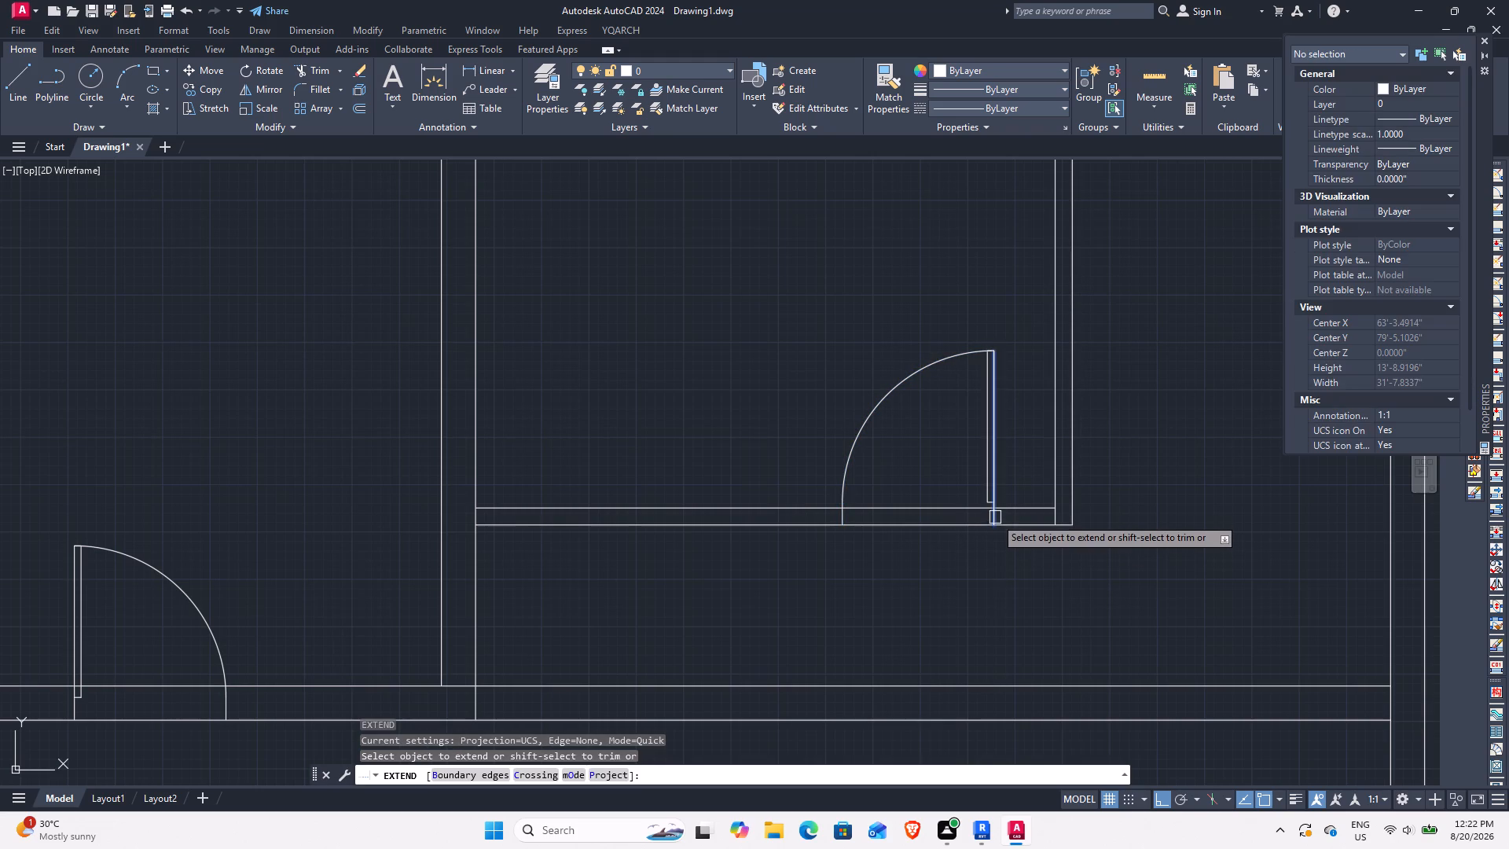
{"action": "left_click", "coordinate": [995, 520]}
{"action": "key", "text": "Escape"}
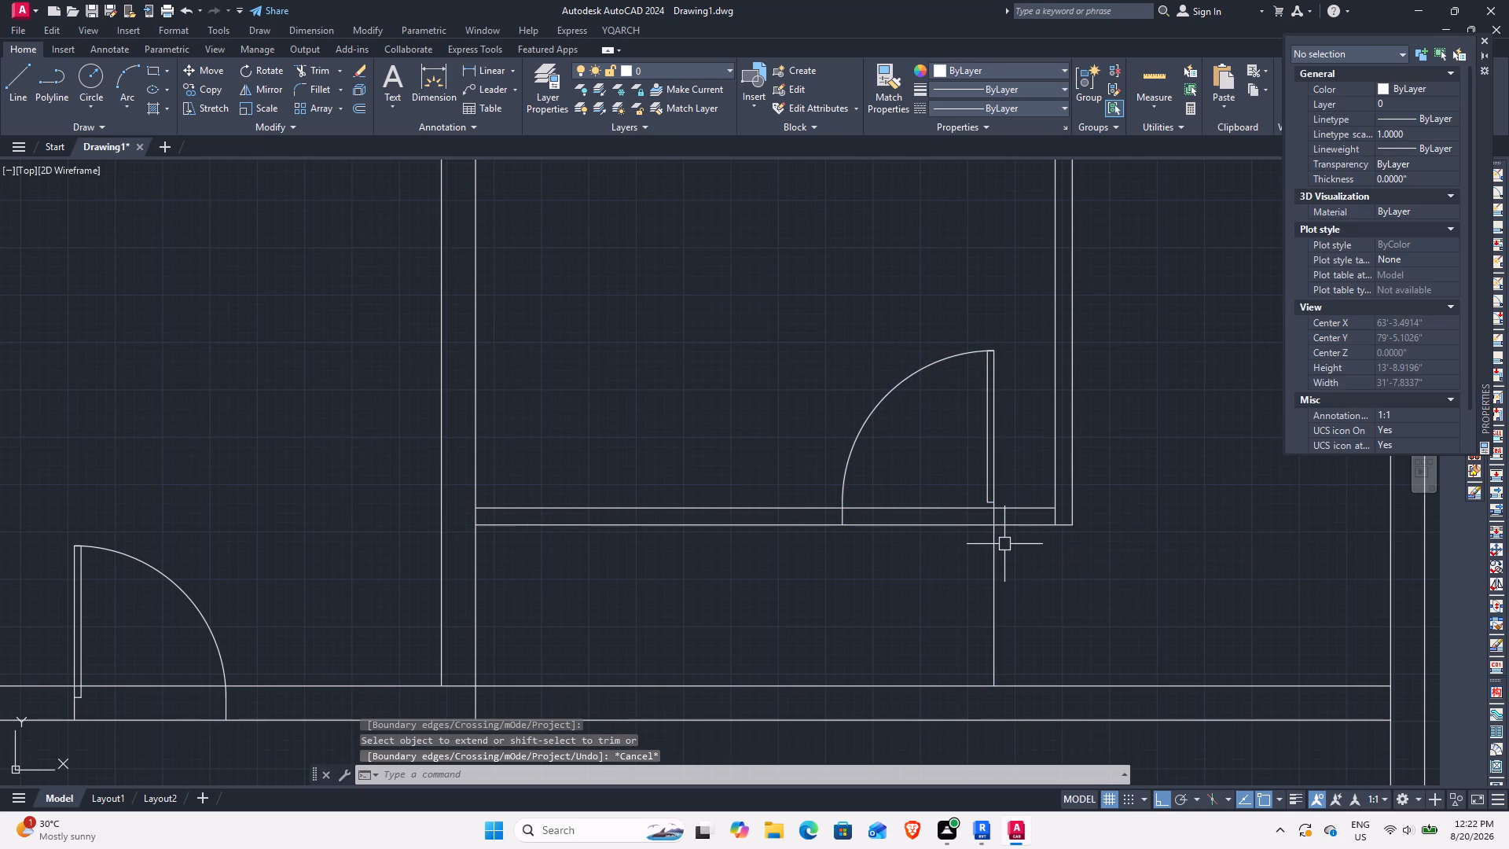
Trim both lines of the thin horizontal partition out of the door opening.
{"action": "type", "text": "TR"}
{"action": "key", "text": "space"}
{"action": "left_click", "coordinate": [943, 540]}
{"action": "left_click", "coordinate": [949, 480]}
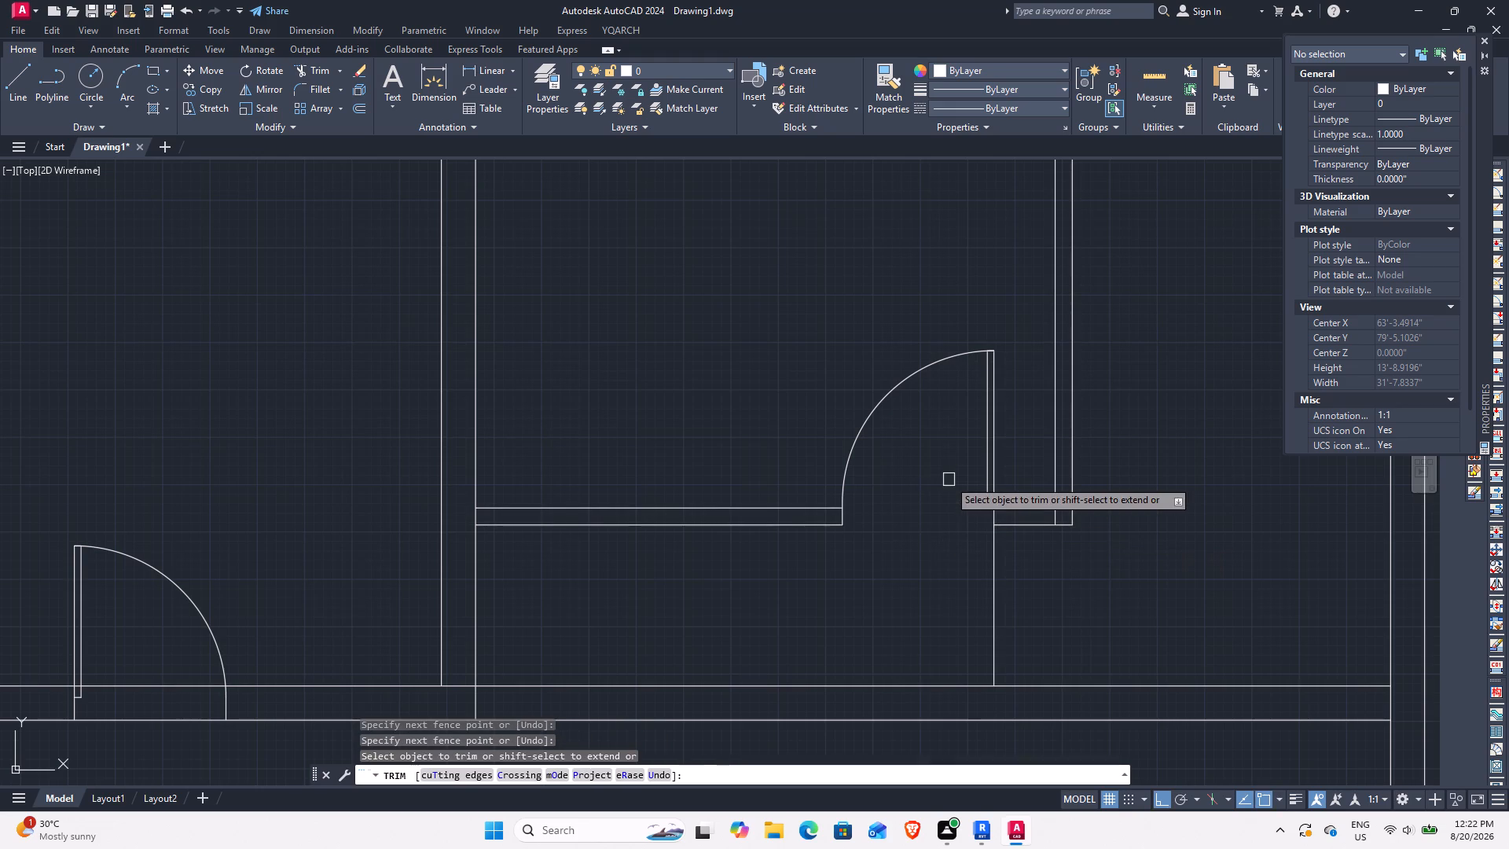
{"action": "middle_click_drag", "start_coordinate": [936, 560], "coordinate": [916, 483]}
{"action": "key", "text": "Escape"}
Extend the same jamb line across the lower 9" wall to its bottom line.
{"action": "type", "text": "EX"}
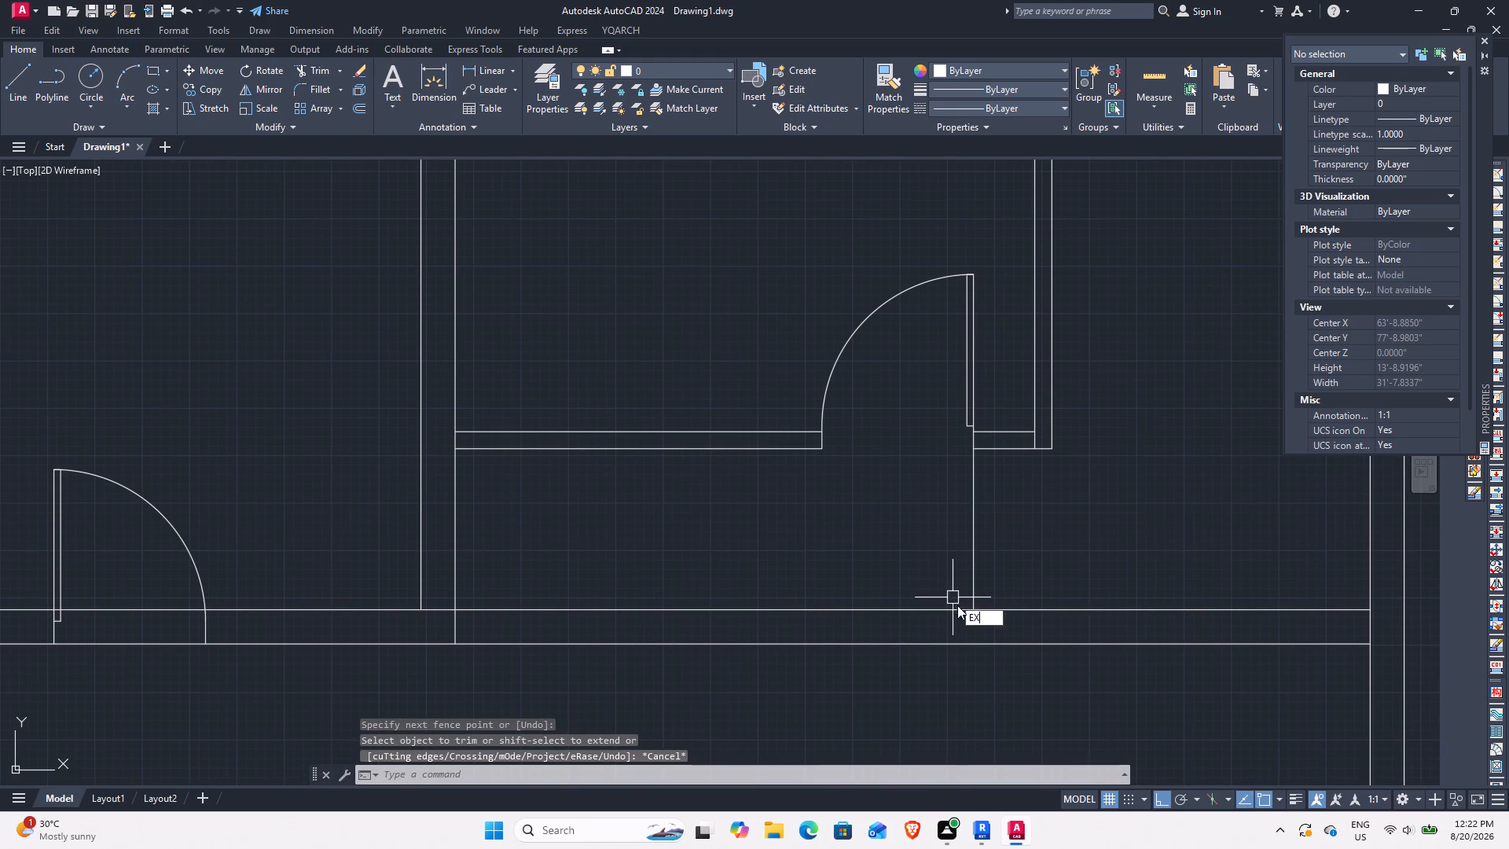
{"action": "key", "text": "space"}
{"action": "left_click", "coordinate": [969, 584]}
{"action": "key", "text": "Escape"}
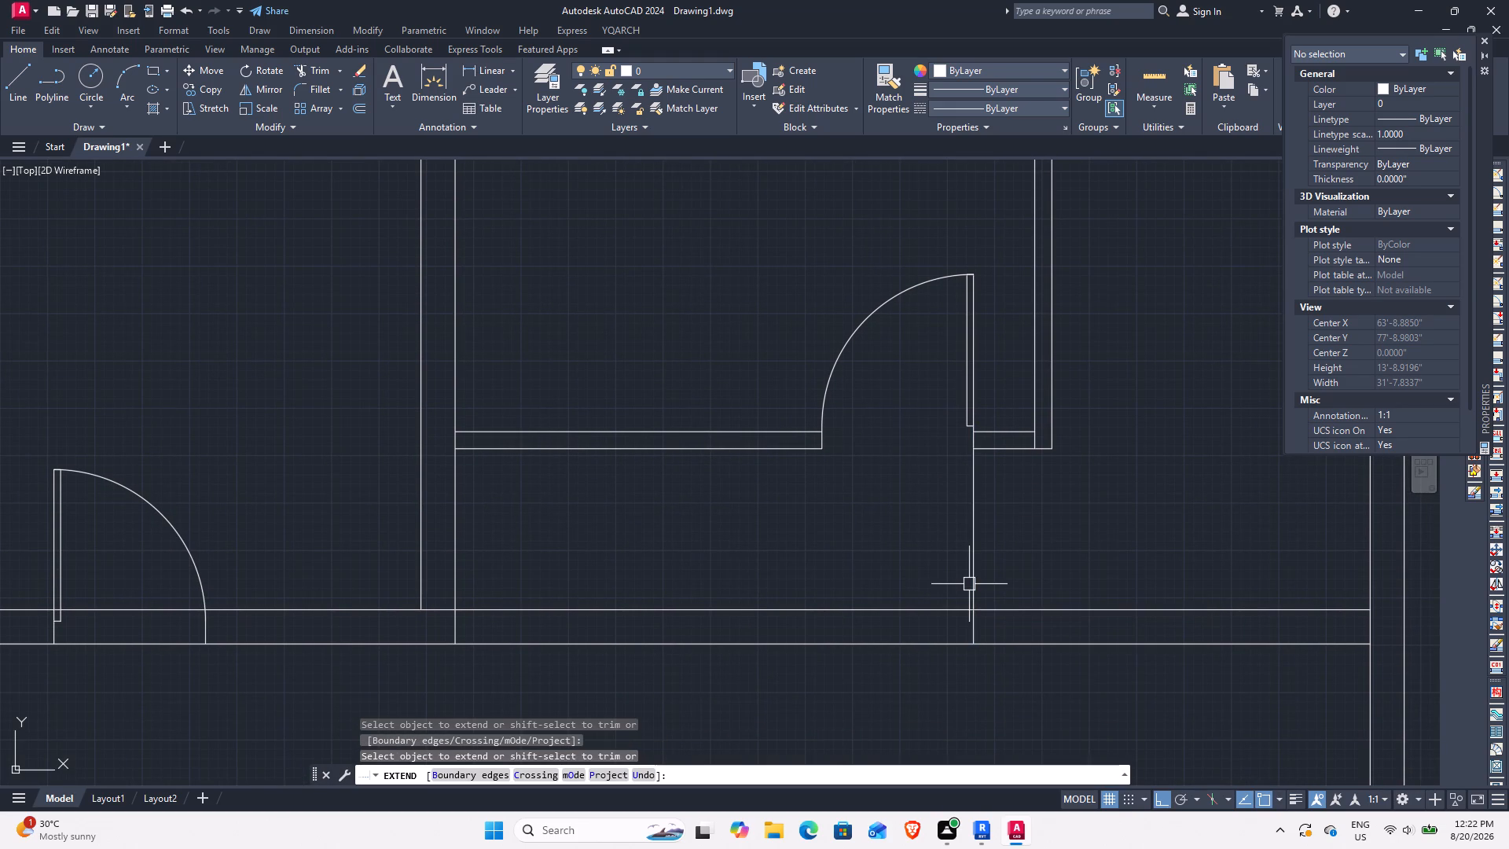
Trim the jamb line between partition and lower wall, and both lower wall lines from the vertical 9" wall to that jamb line.
{"action": "type", "text": "TR"}
{"action": "key", "text": "space"}
{"action": "left_click_drag", "start_coordinate": [1023, 553], "coordinate": [1011, 549]}
{"action": "left_click", "coordinate": [920, 531]}
{"action": "middle_click_drag", "start_coordinate": [916, 558], "coordinate": [941, 498]}
{"action": "left_click", "coordinate": [835, 490]}
{"action": "left_click", "coordinate": [806, 688]}
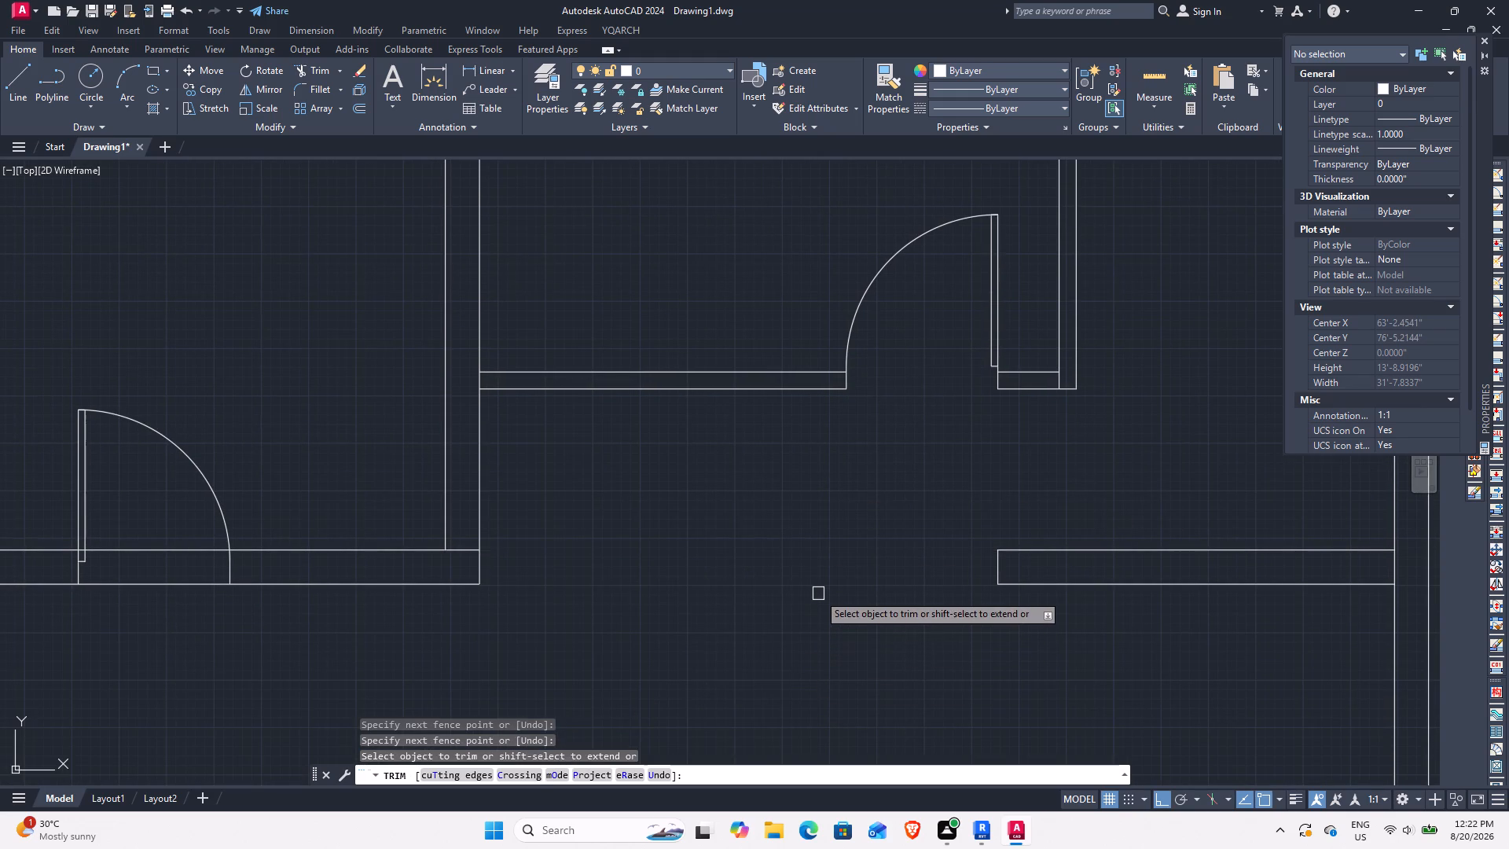
{"action": "scroll", "coordinate": [818, 593], "scroll_direction": "down", "scroll_amount": 1}
{"action": "key", "text": "Escape"}
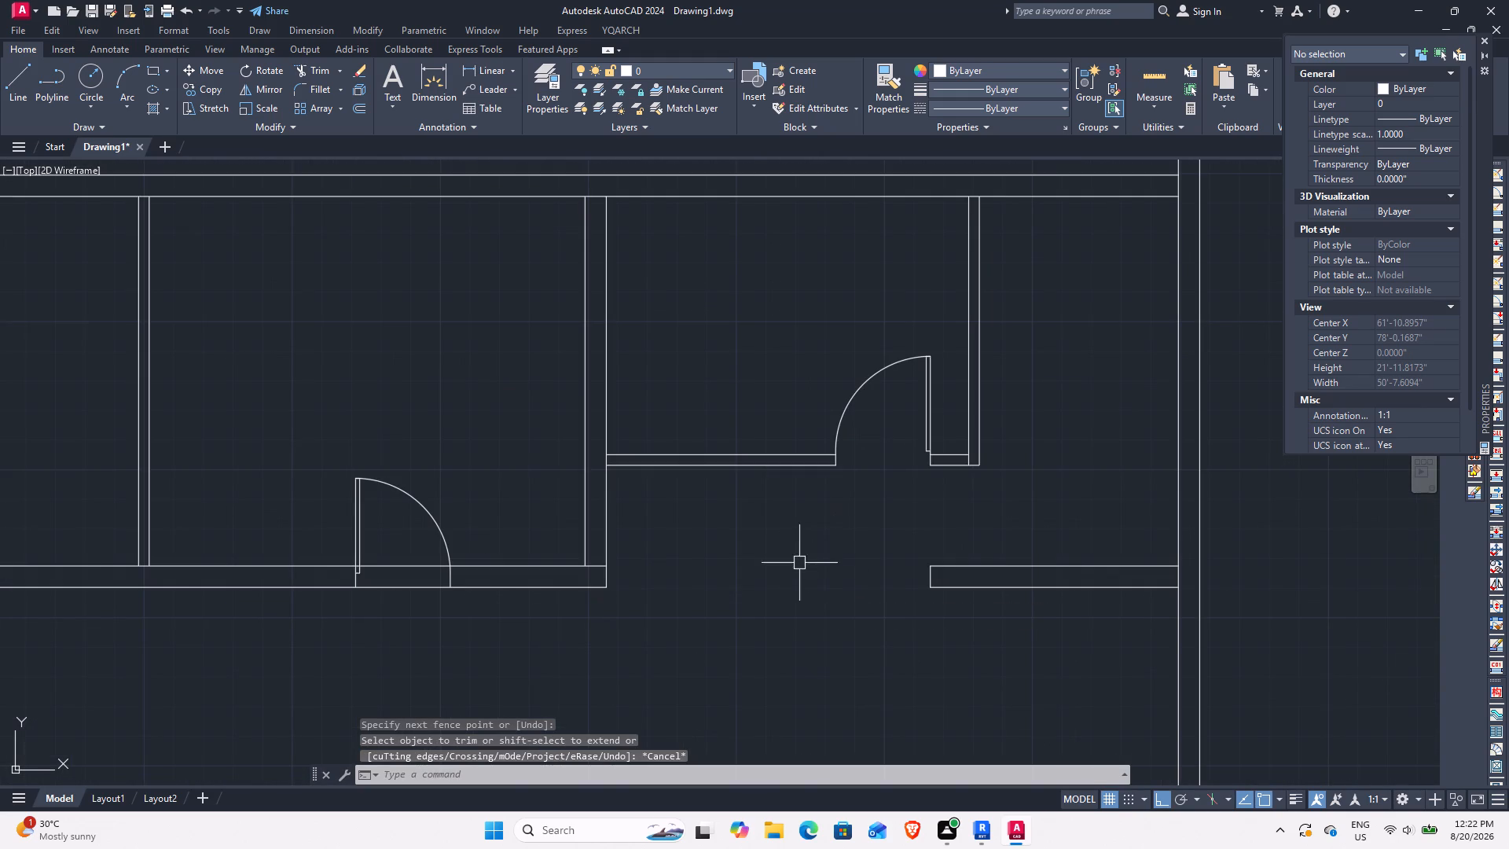
Examine the redrawn rooms, both doors and the wall opening, along with the empty area below the lower 9" wall.
{"action": "middle_click_drag", "start_coordinate": [806, 564], "coordinate": [1104, 516]}
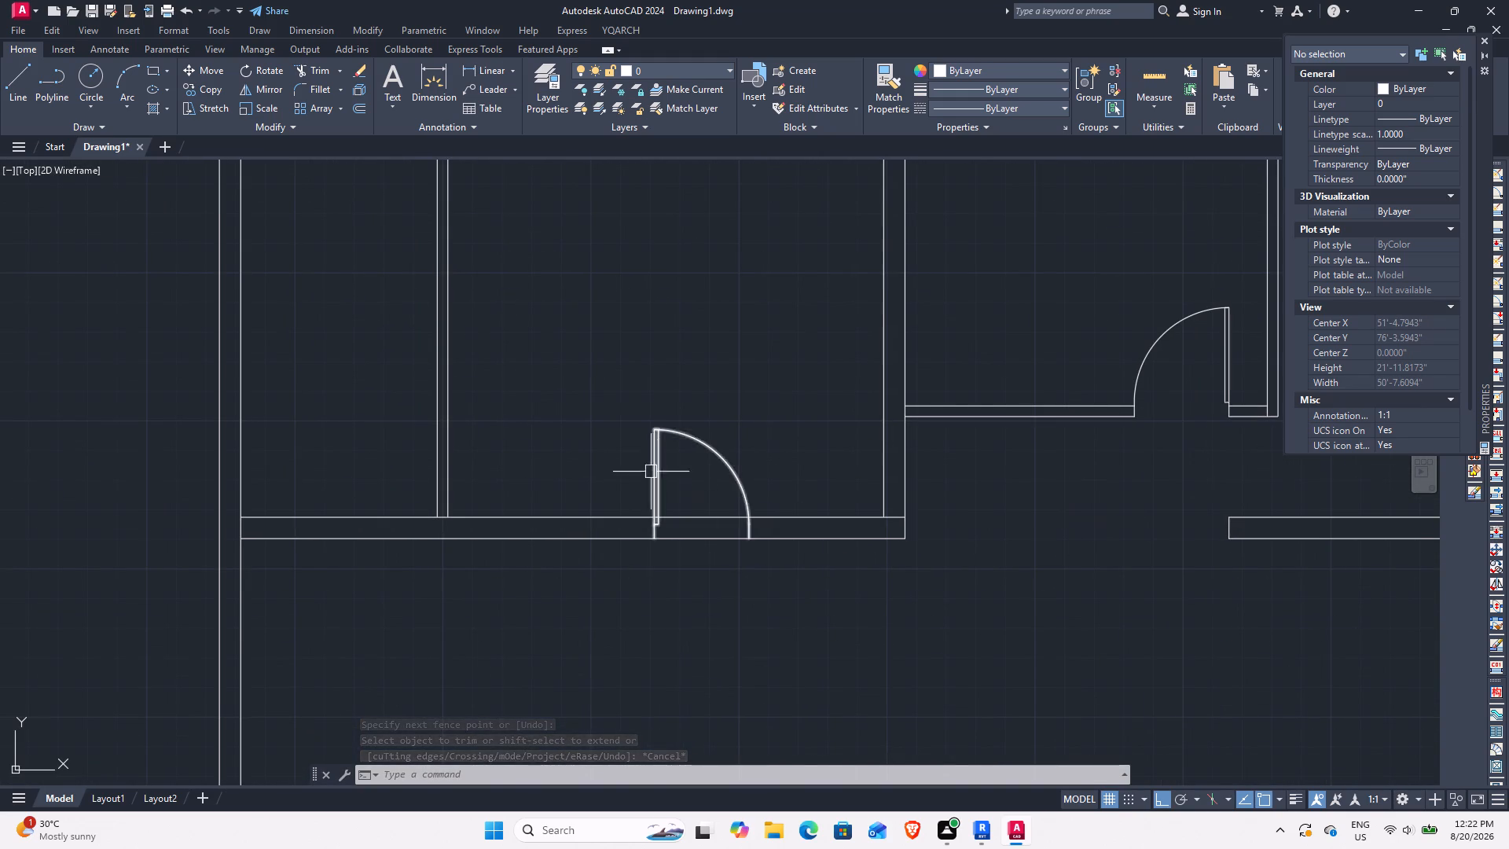
{"action": "scroll", "coordinate": [640, 442], "scroll_direction": "down", "scroll_amount": 1}
{"action": "middle_click_drag", "start_coordinate": [567, 339], "coordinate": [684, 479]}
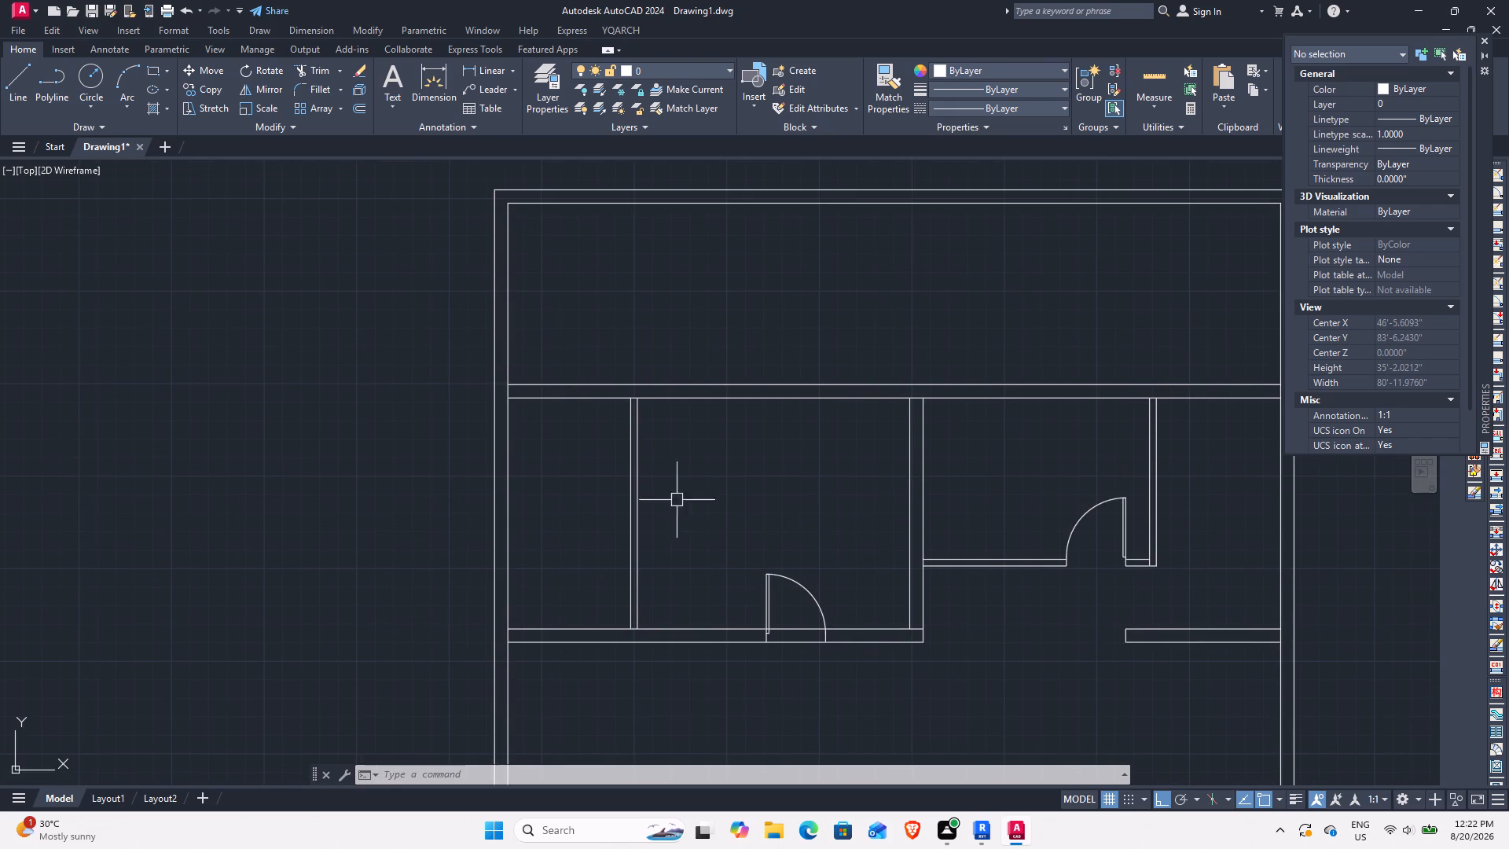
{"action": "middle_click_drag", "start_coordinate": [849, 607], "coordinate": [843, 604]}
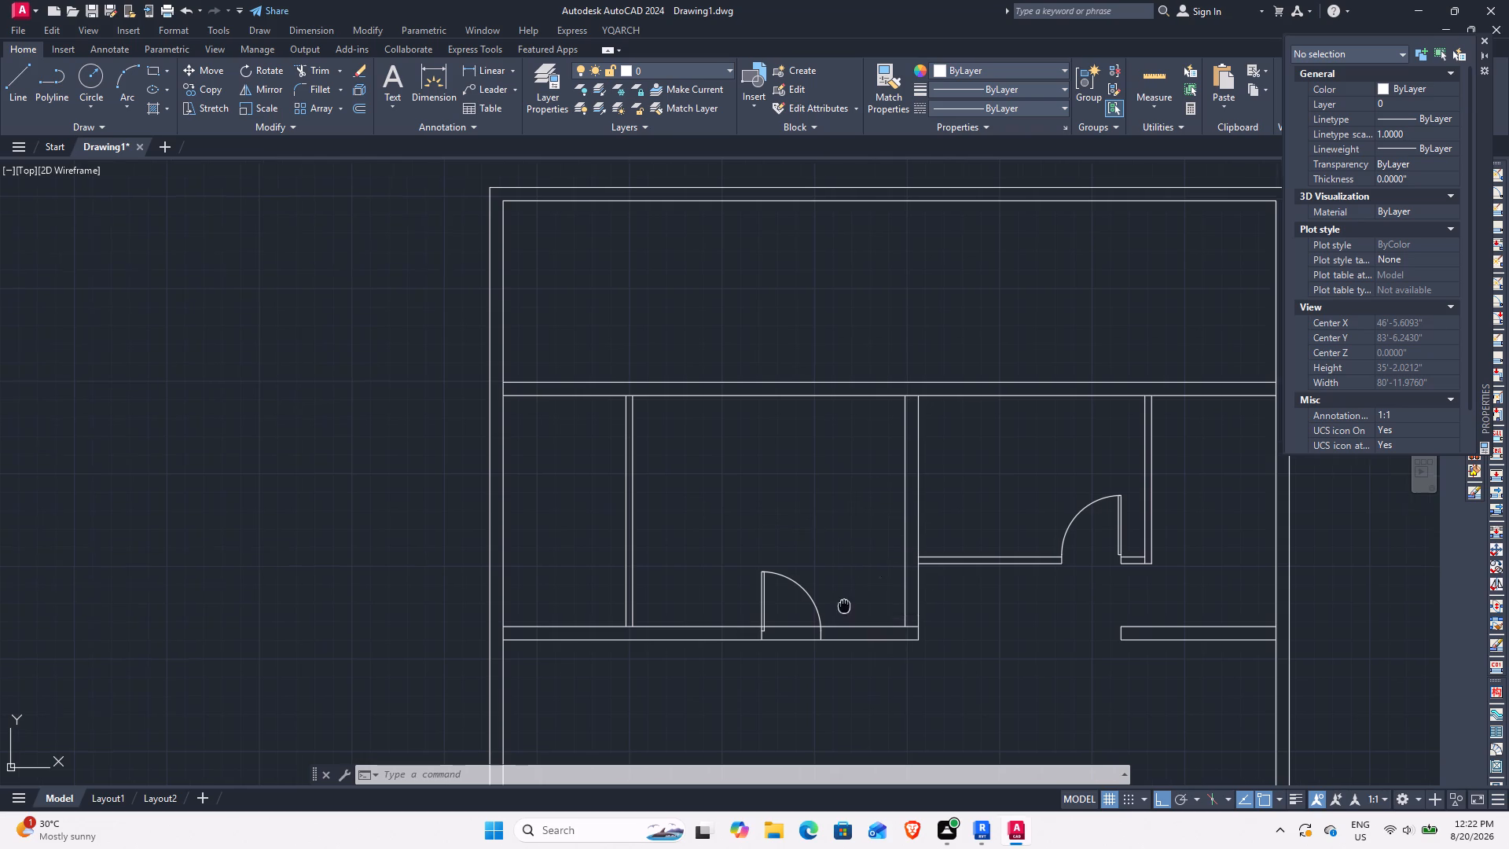
{"action": "middle_click_drag", "start_coordinate": [843, 604], "coordinate": [826, 476]}
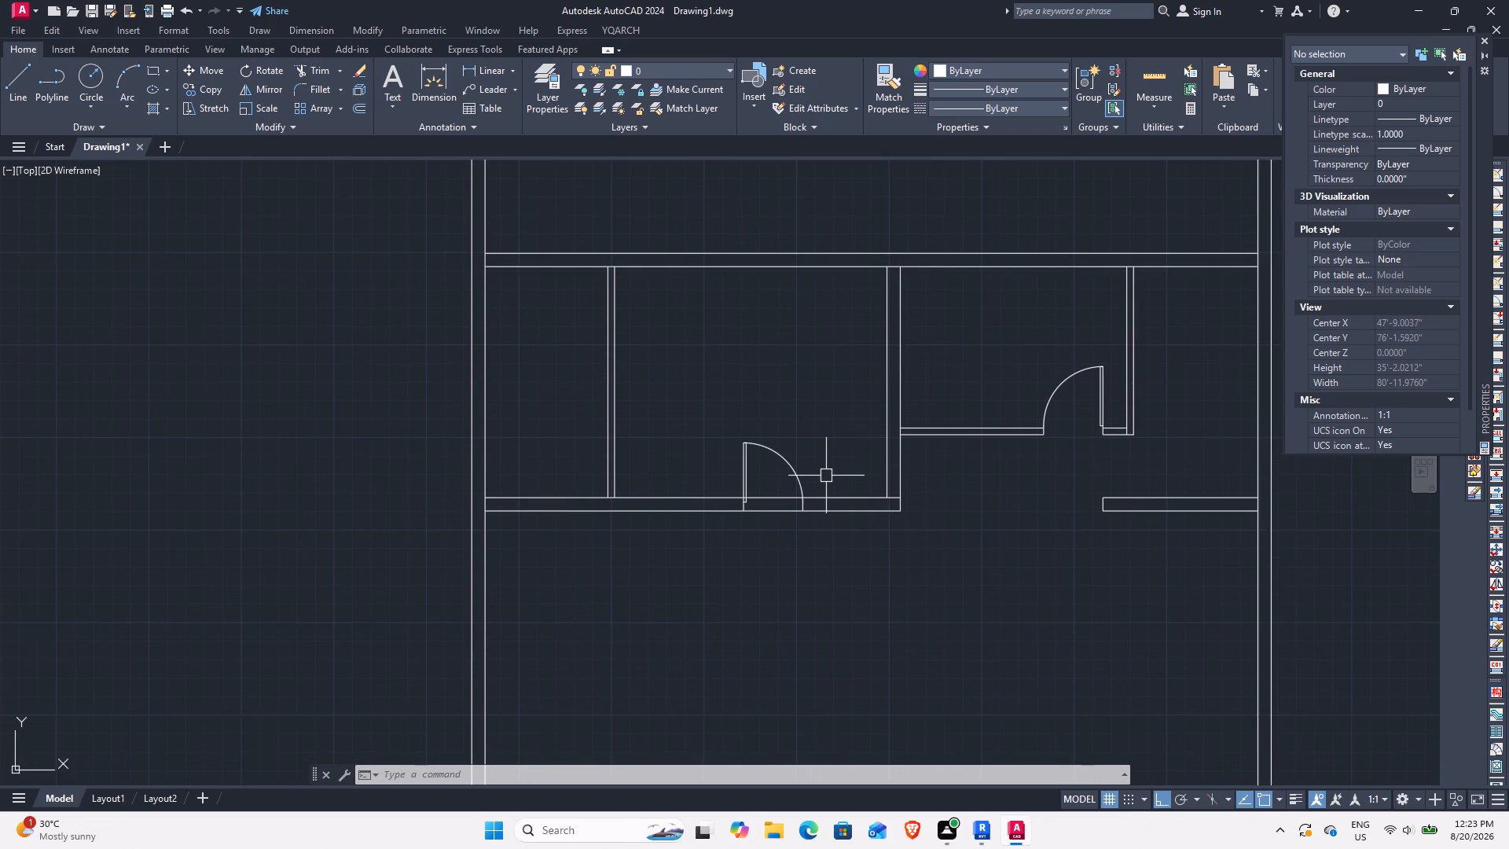
{"action": "middle_click_drag", "start_coordinate": [818, 570], "coordinate": [729, 475]}
{"action": "scroll", "coordinate": [721, 450], "scroll_direction": "up", "scroll_amount": 1}
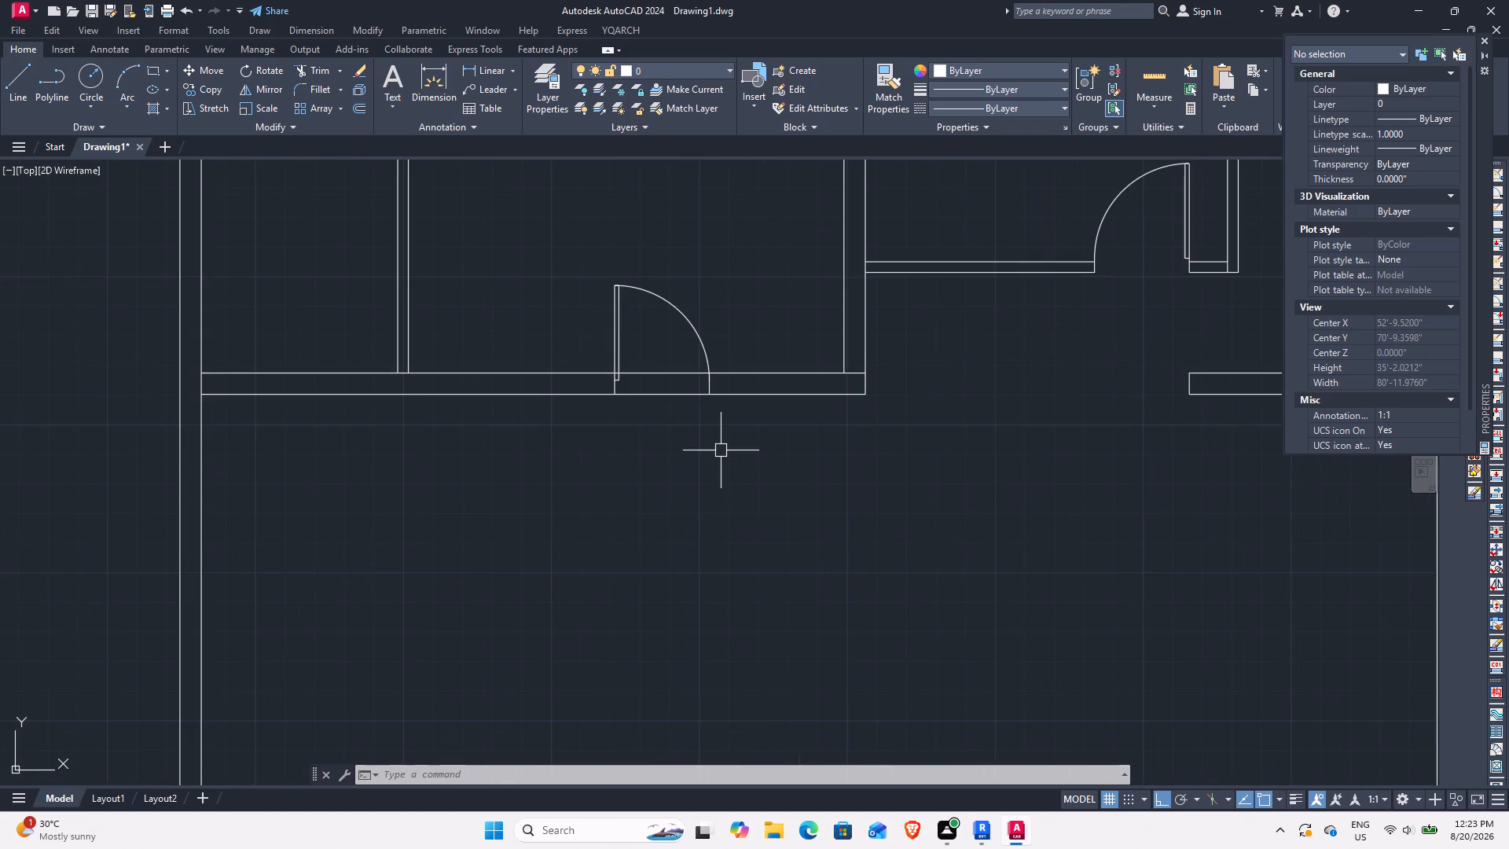
{"action": "middle_click_drag", "start_coordinate": [720, 432], "coordinate": [568, 450]}
{"action": "scroll", "coordinate": [604, 456], "scroll_direction": "down", "scroll_amount": 1}
{"action": "middle_click_drag", "start_coordinate": [712, 494], "coordinate": [732, 563]}
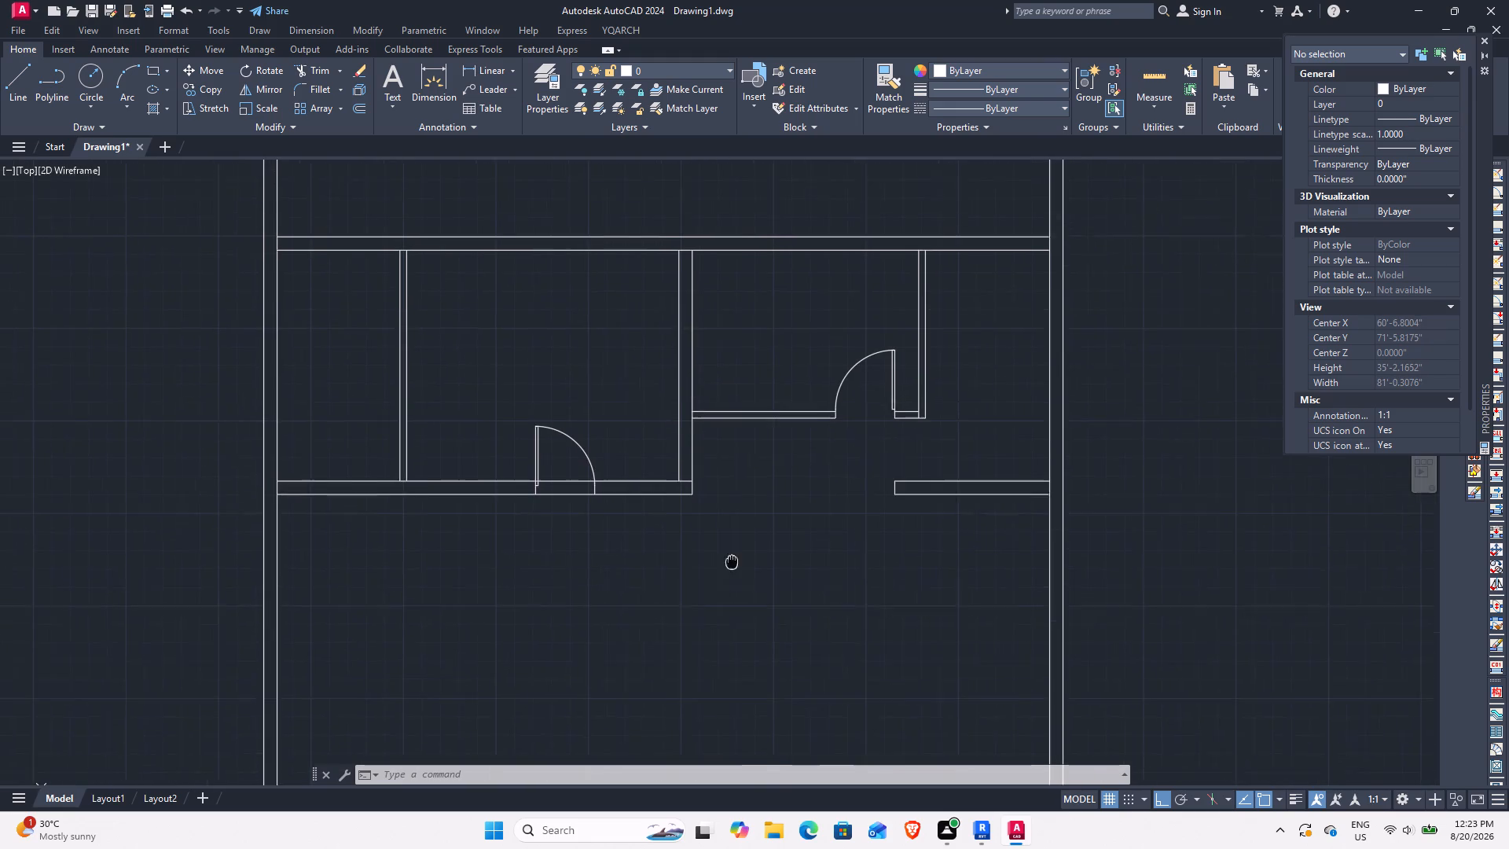
{"action": "middle_click_drag", "start_coordinate": [732, 563], "coordinate": [737, 574]}
{"action": "middle_click_drag", "start_coordinate": [637, 609], "coordinate": [670, 541]}
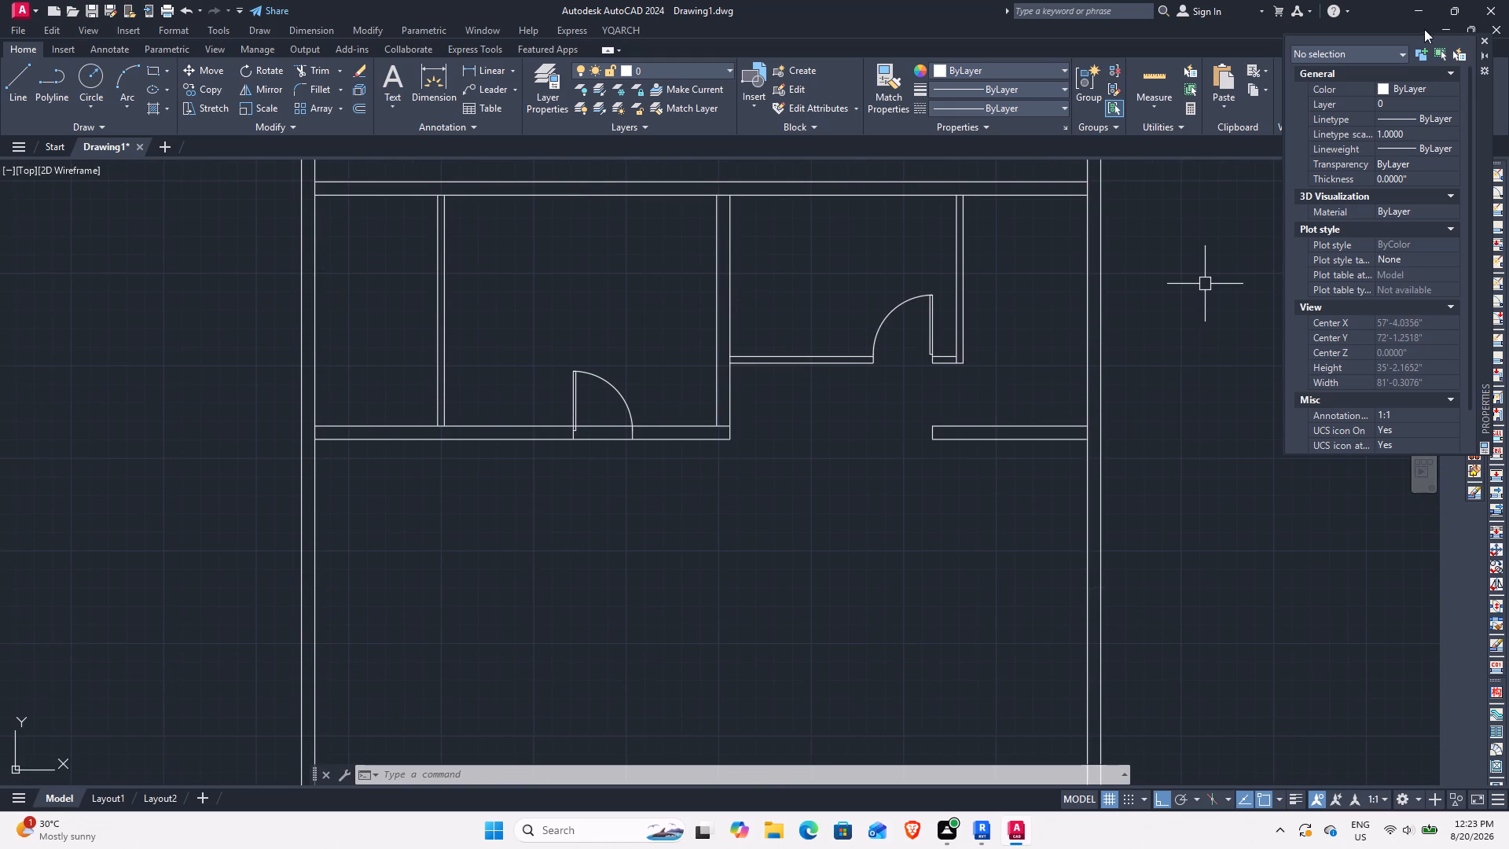
Move the Properties palette farther out of the drawing area toward the upper-right corner.
{"action": "left_click_drag", "start_coordinate": [1480, 169], "coordinate": [1476, 110]}
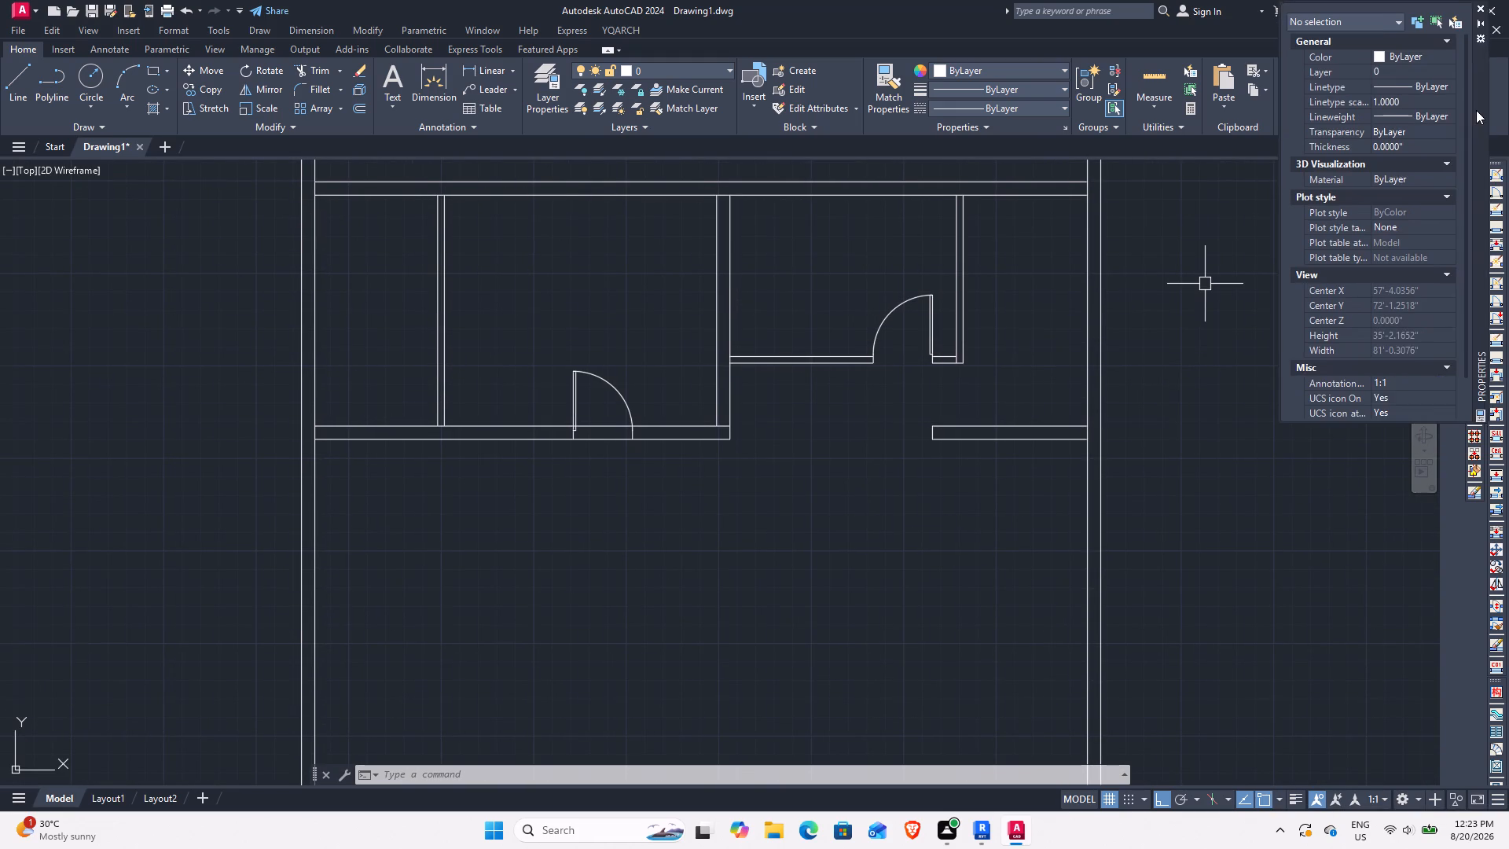
{"action": "left_click_drag", "start_coordinate": [1476, 110], "coordinate": [1507, 133]}
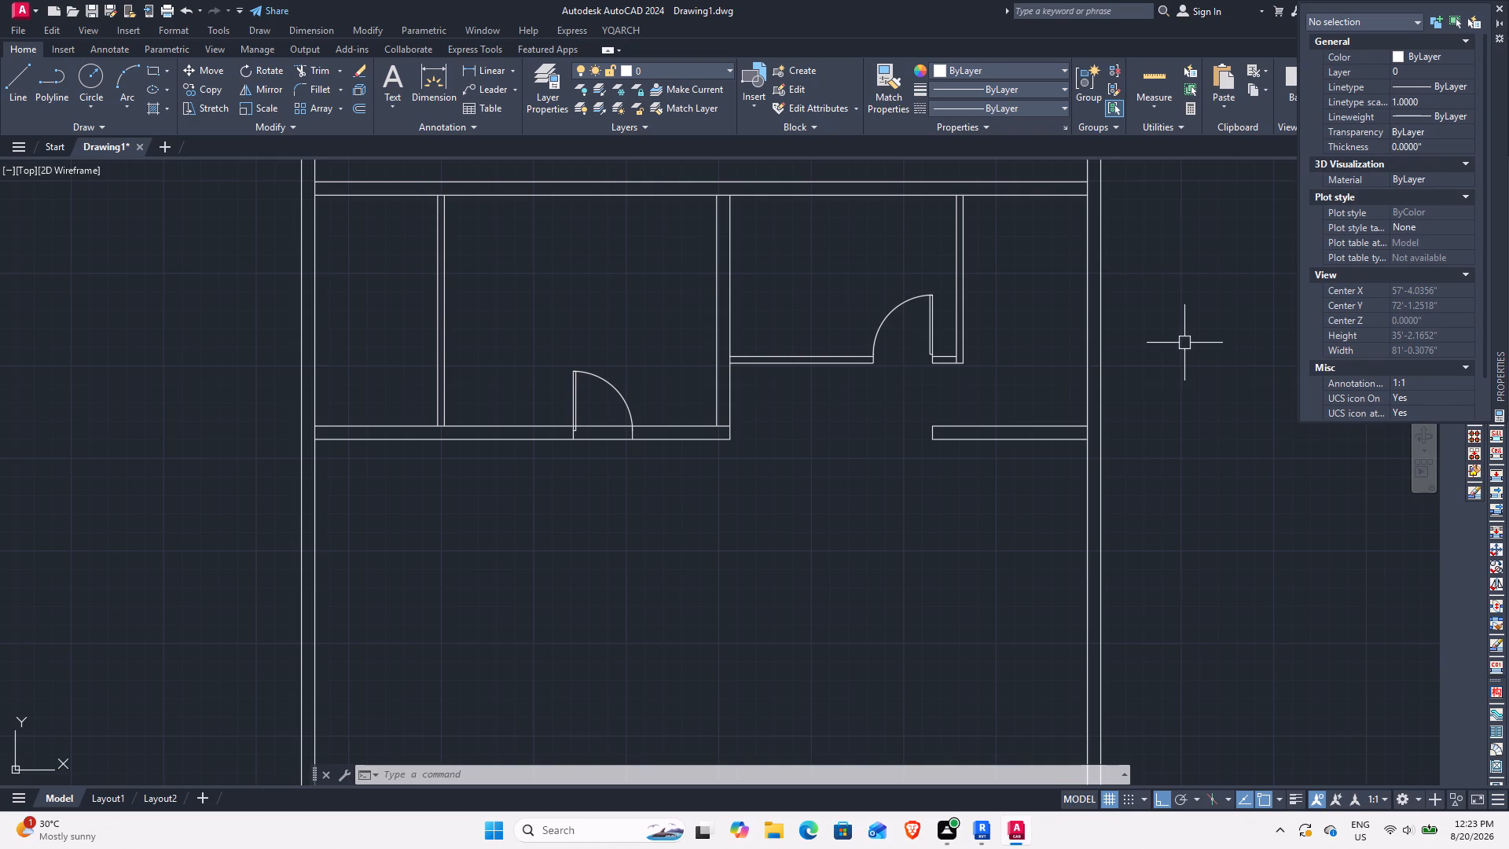
Offset the bottom line of the lower 9" wall with the door 14'6" downward into the empty area.
{"action": "middle_click_drag", "start_coordinate": [641, 535], "coordinate": [856, 410]}
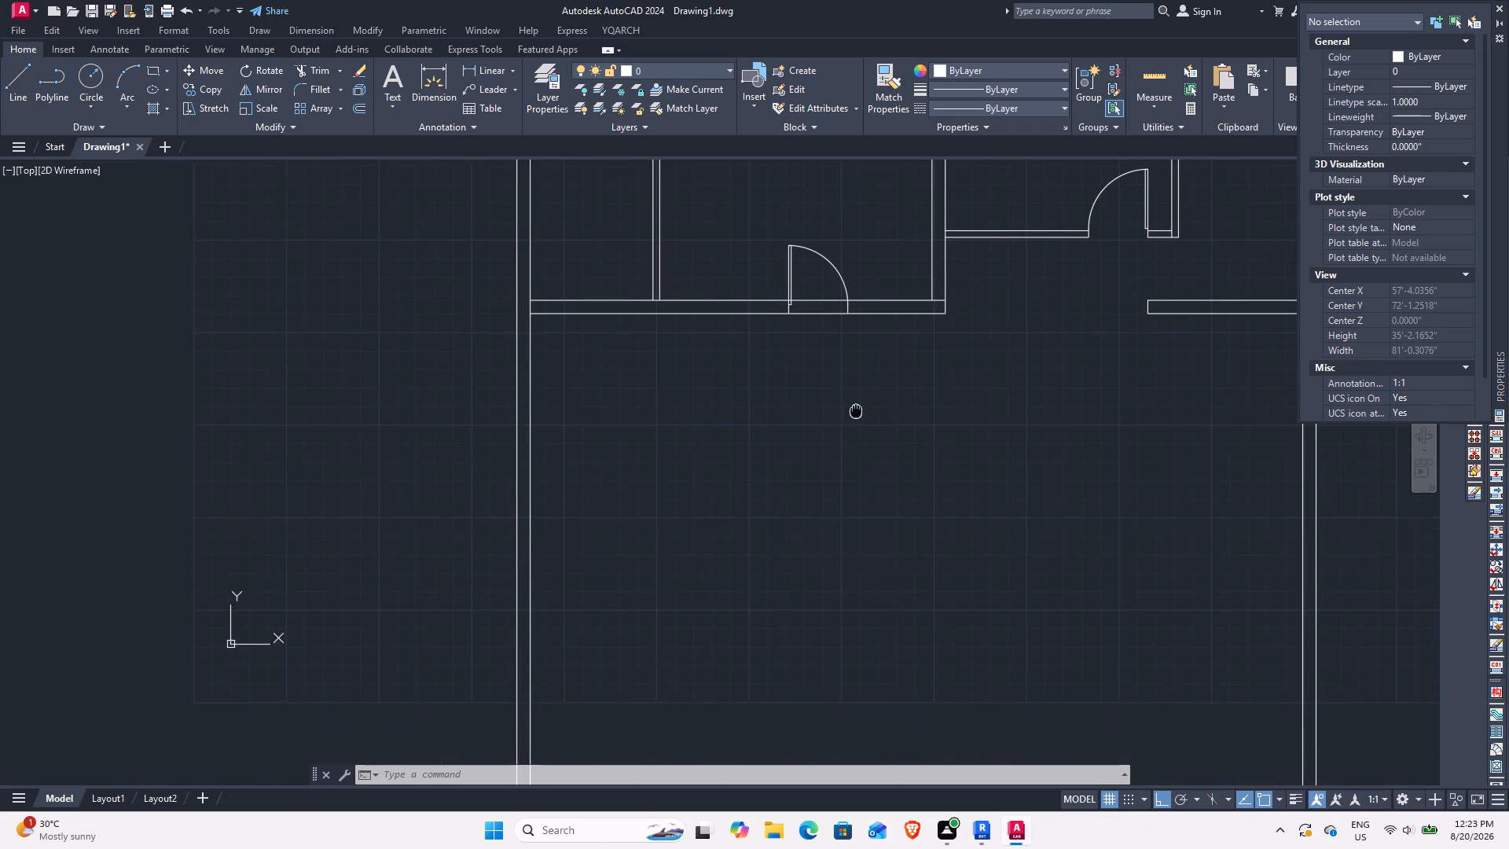
{"action": "middle_click_drag", "start_coordinate": [856, 410], "coordinate": [855, 410]}
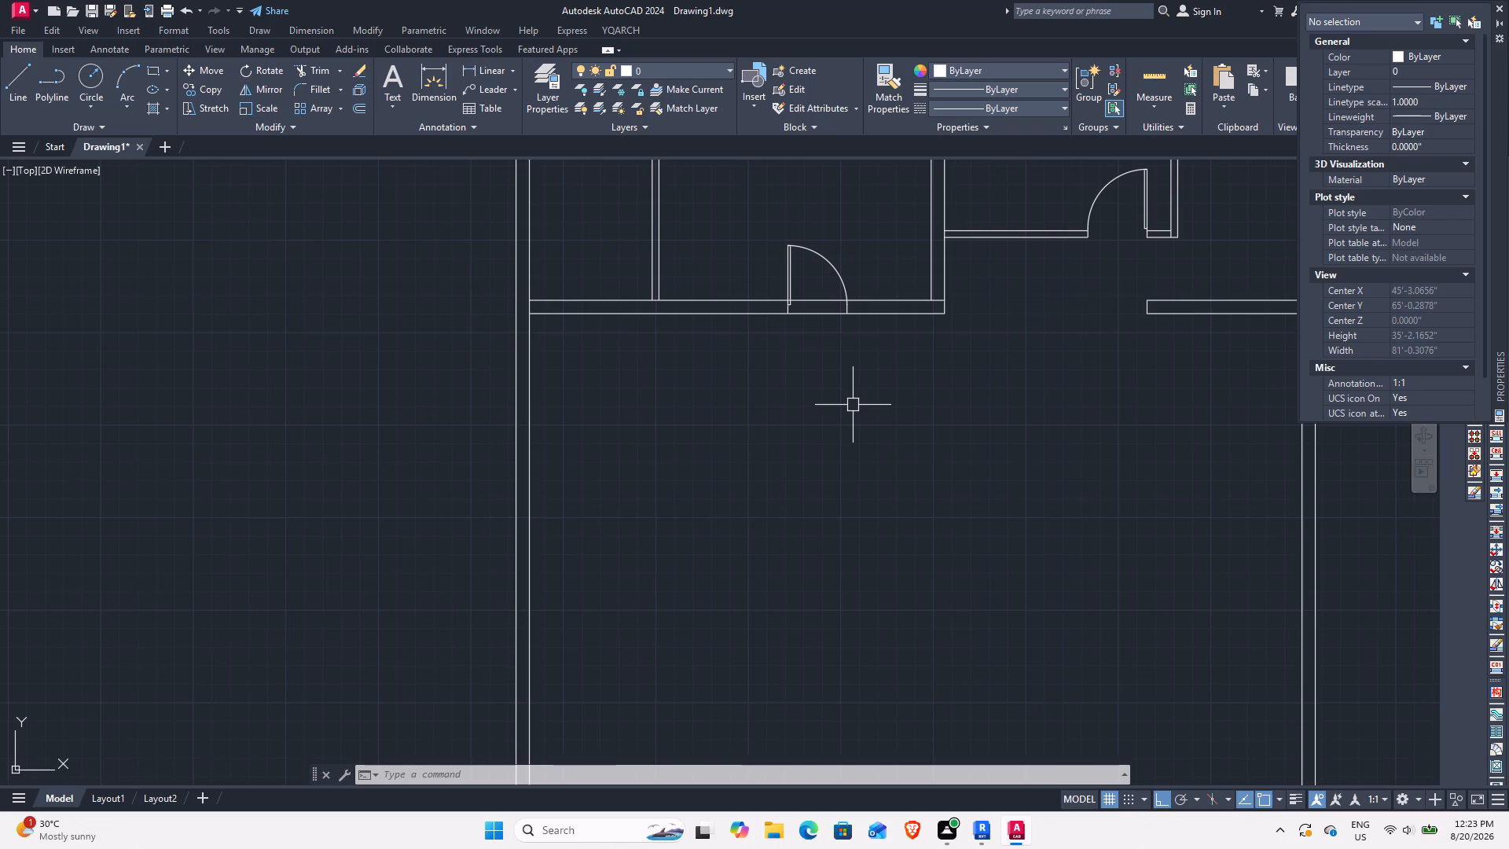
{"action": "type", "text": "O"}
{"action": "key", "text": "space"}
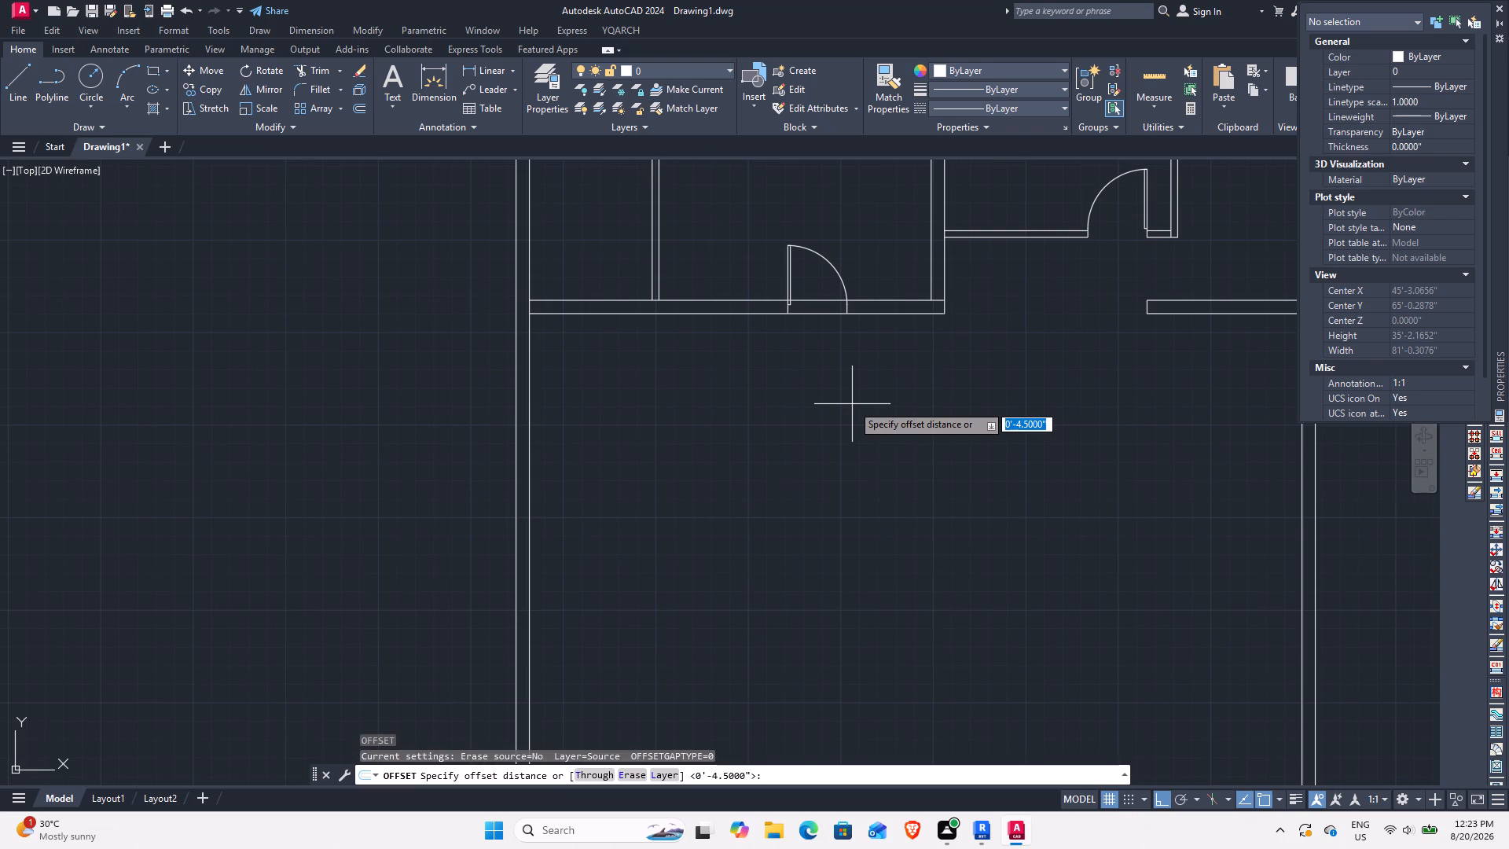
{"action": "type", "text": "14"}
{"action": "key", "text": "apostrophe"}
{"action": "key", "text": "6"}
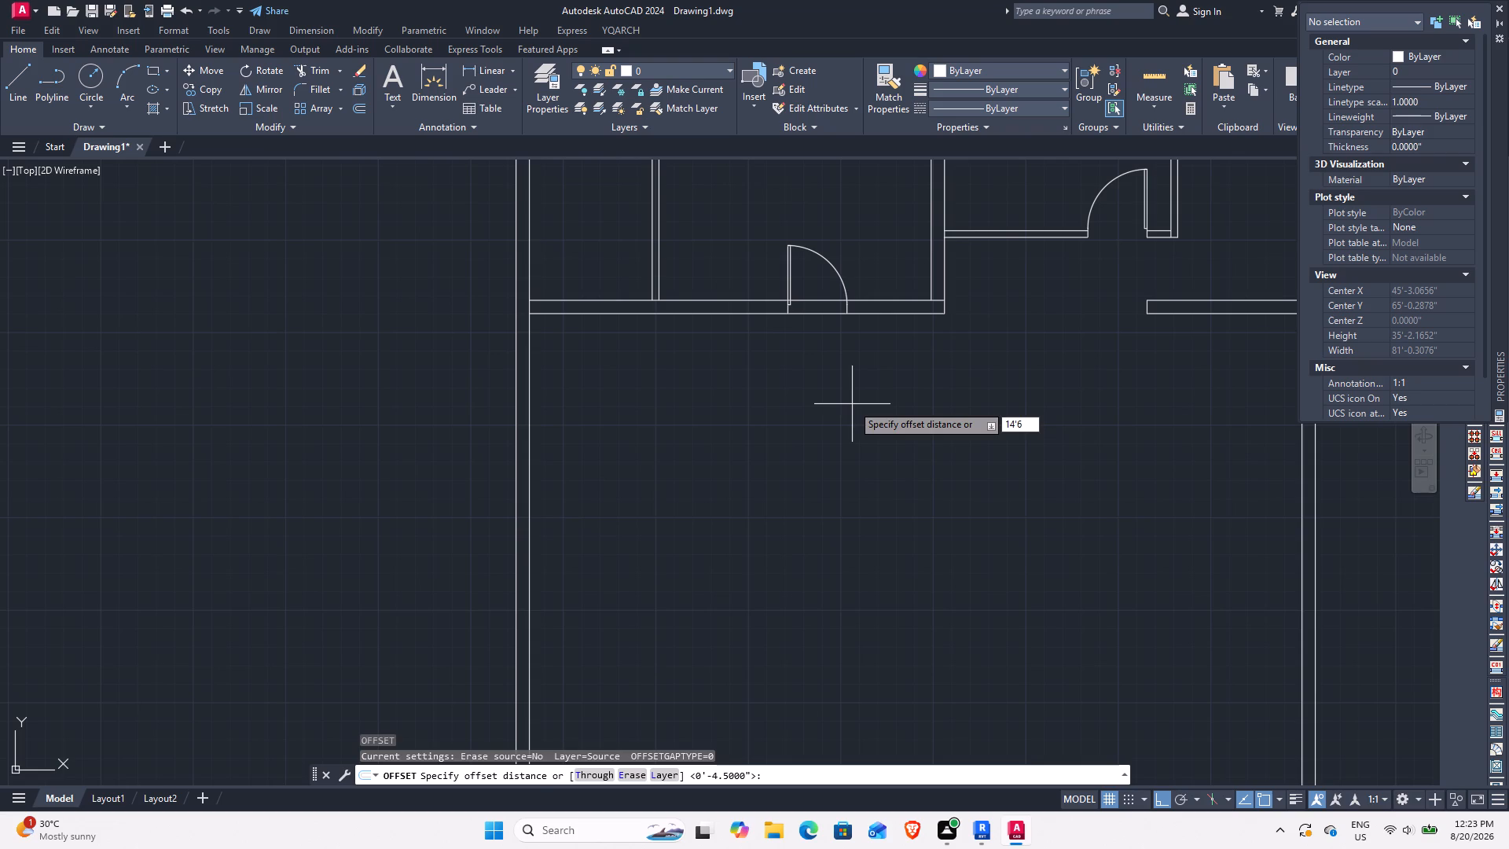
{"action": "key", "text": "space"}
{"action": "left_click", "coordinate": [889, 315]}
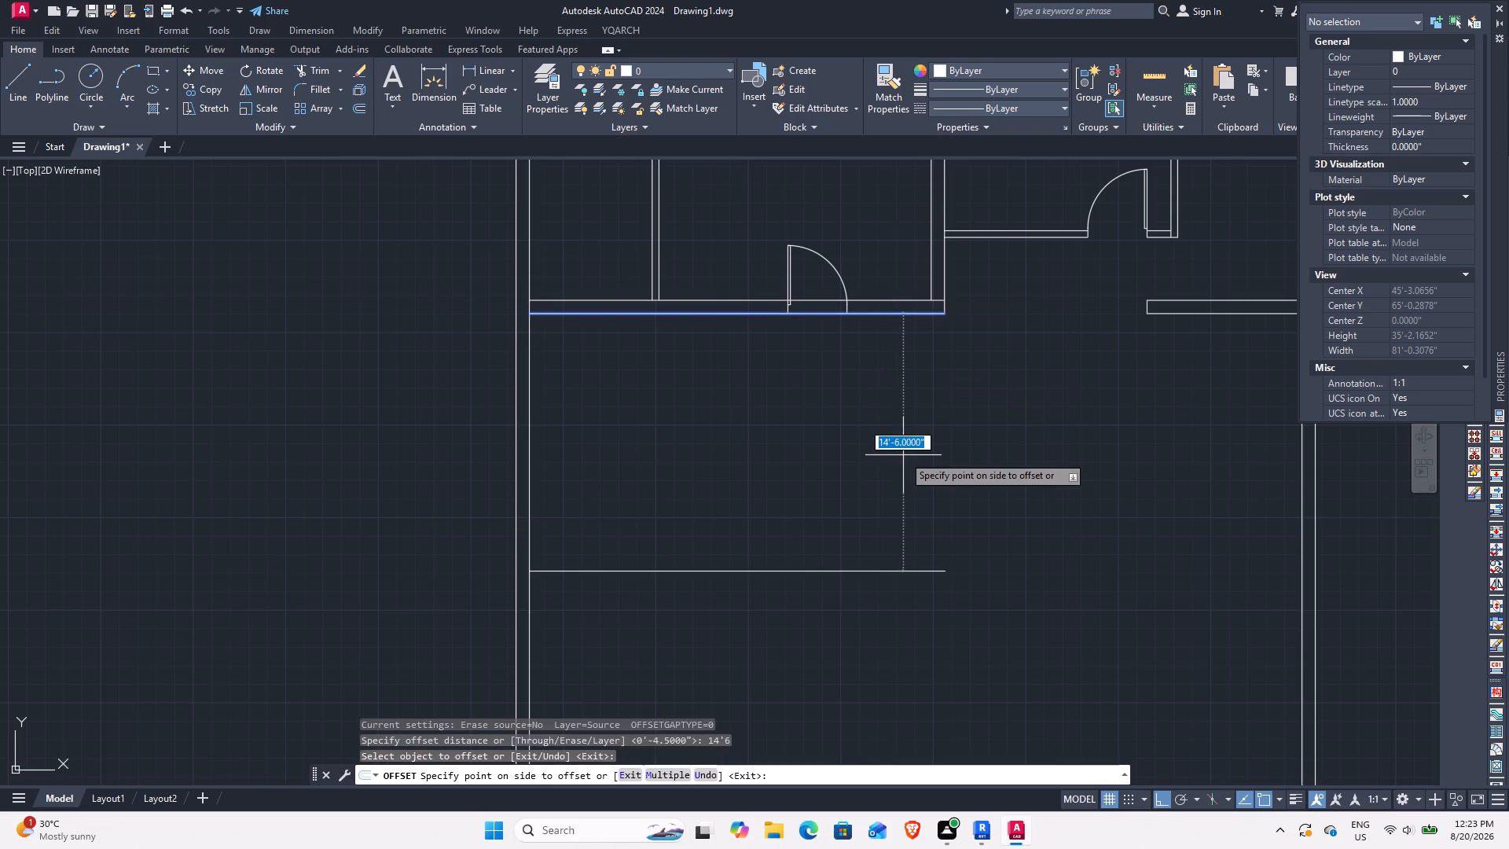
{"action": "left_click", "coordinate": [909, 457]}
{"action": "middle_click_drag", "start_coordinate": [931, 507], "coordinate": [798, 464]}
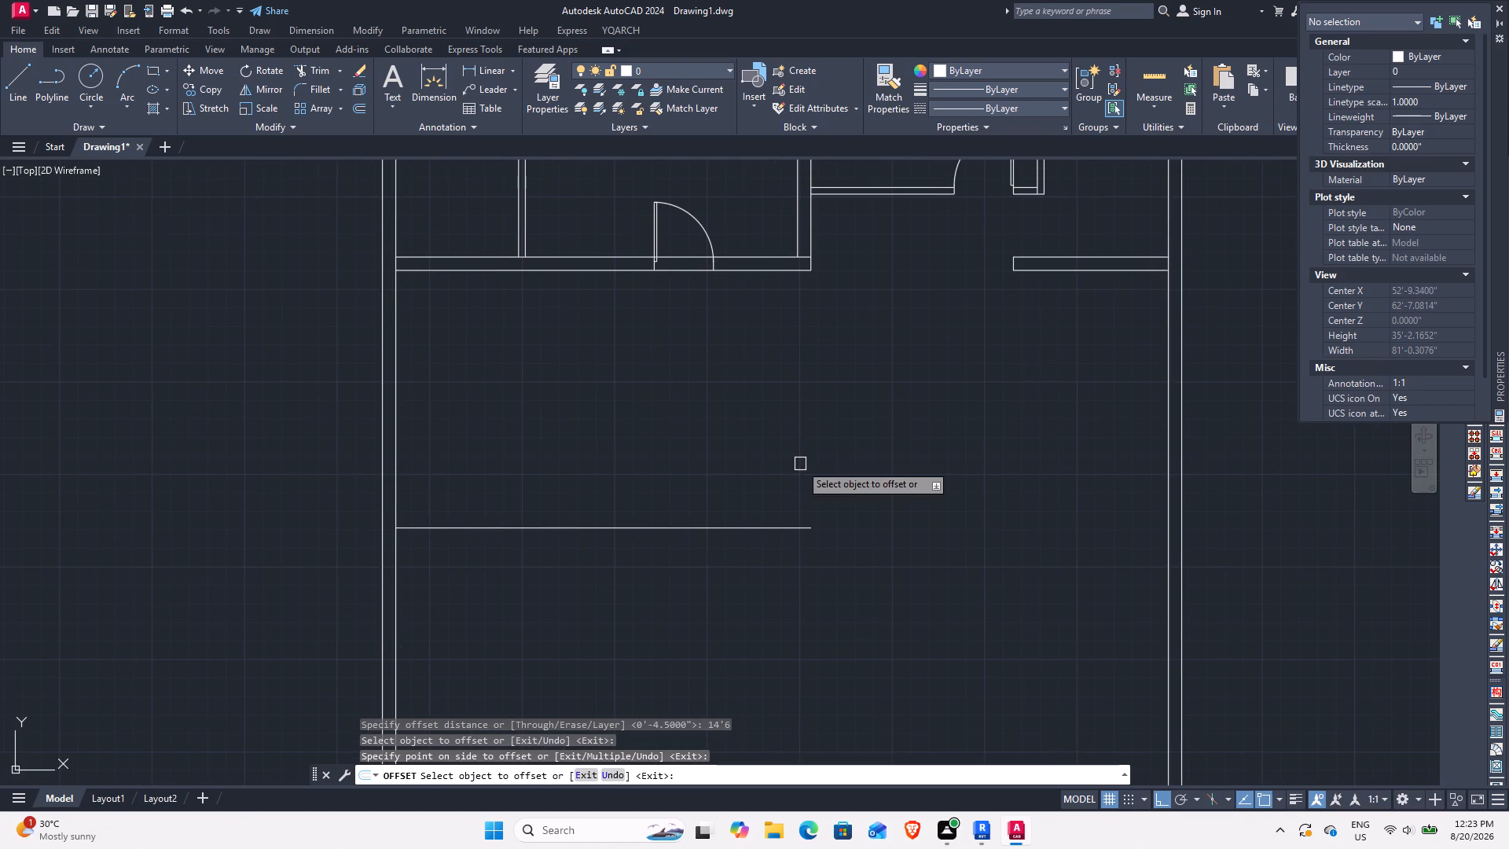
{"action": "key", "text": "space"}
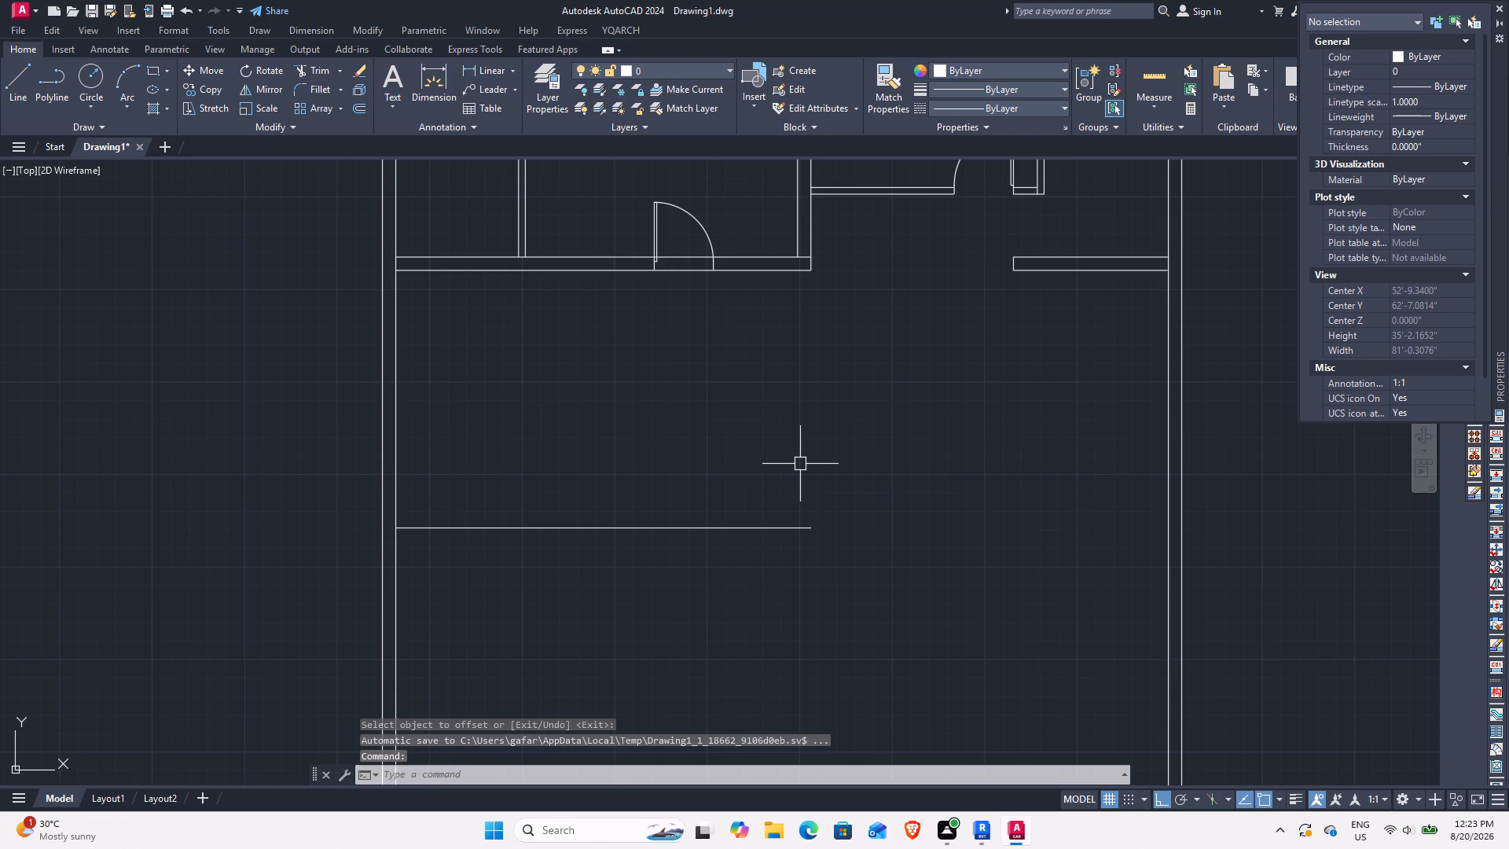
Offset the new horizontal line 9" downward to form the second face of the wall.
{"action": "key", "text": "space"}
{"action": "type", "text": "9"}
{"action": "key", "text": "Return"}
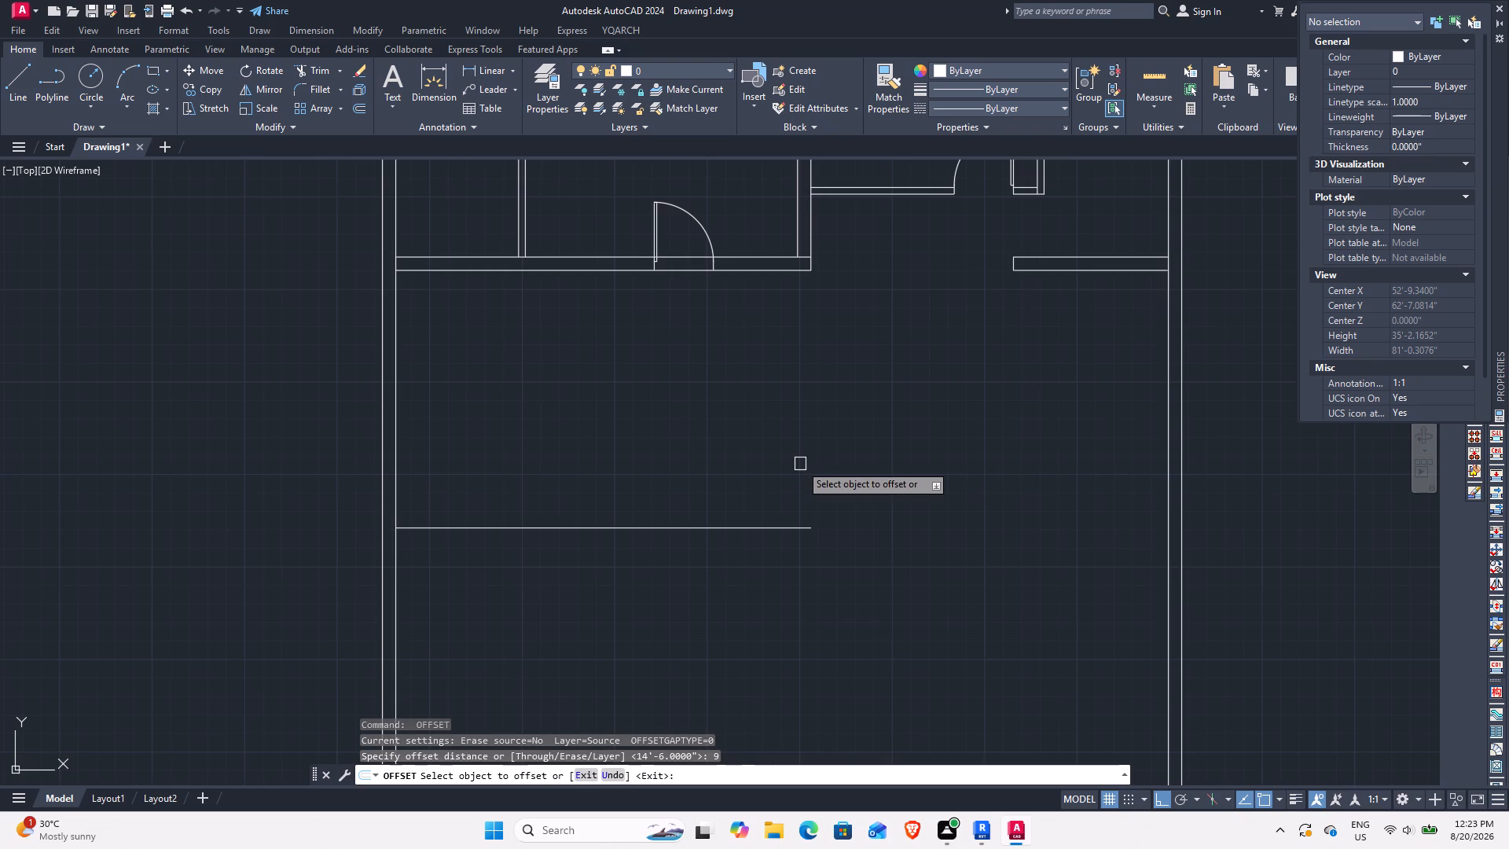
{"action": "left_click", "coordinate": [785, 535]}
{"action": "left_click", "coordinate": [785, 525]}
{"action": "left_click", "coordinate": [781, 616]}
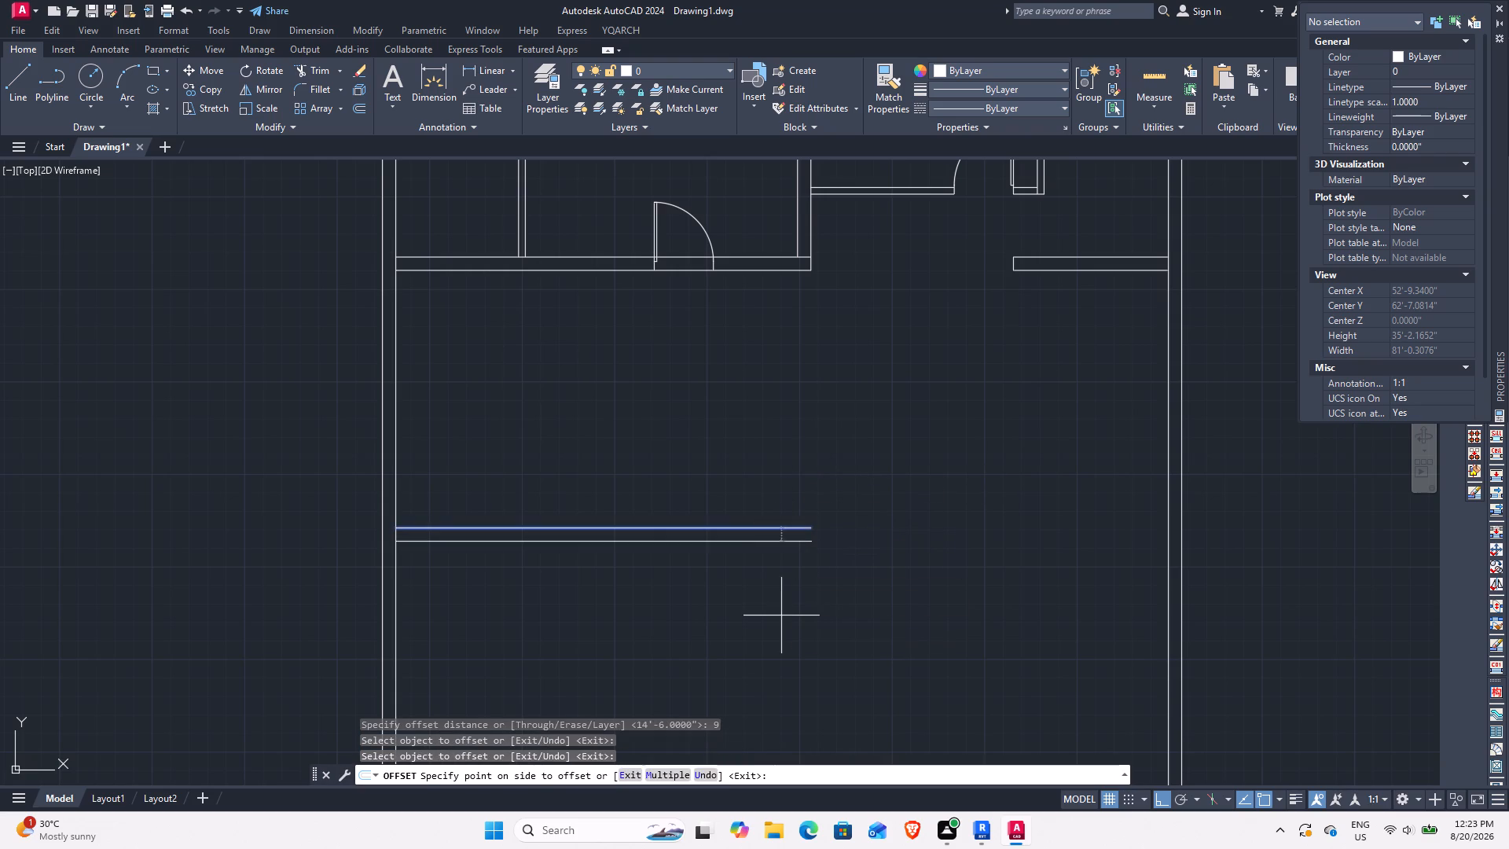
{"action": "key", "text": "Escape"}
Extend both lines of the new 9" wall to the inner line of the house's right exterior wall.
{"action": "type", "text": "EX"}
{"action": "key", "text": "space"}
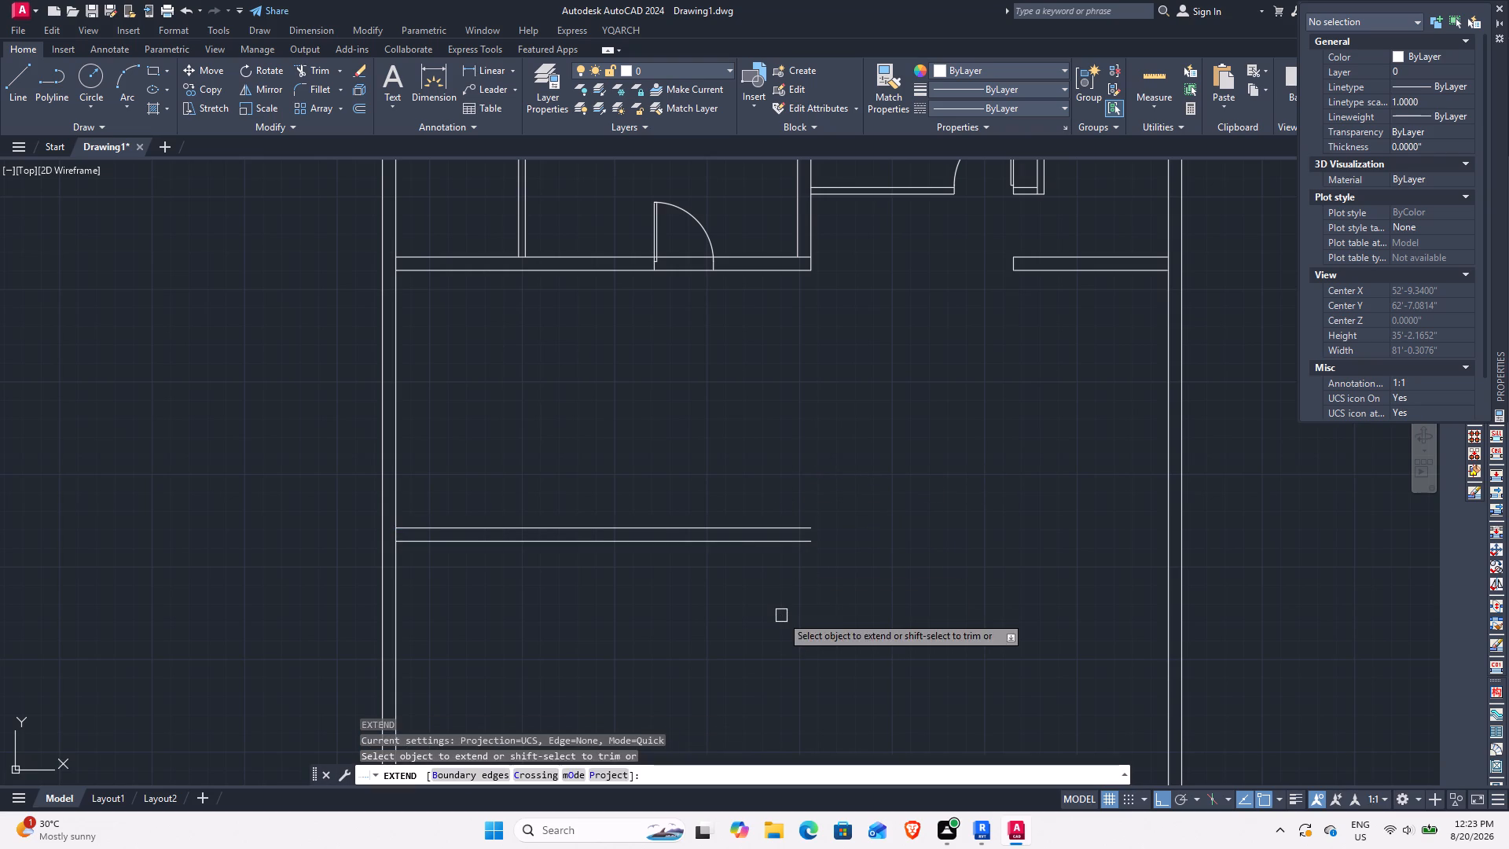
{"action": "left_click_drag", "start_coordinate": [774, 587], "coordinate": [768, 564]}
{"action": "left_click", "coordinate": [747, 466]}
{"action": "left_click", "coordinate": [741, 607]}
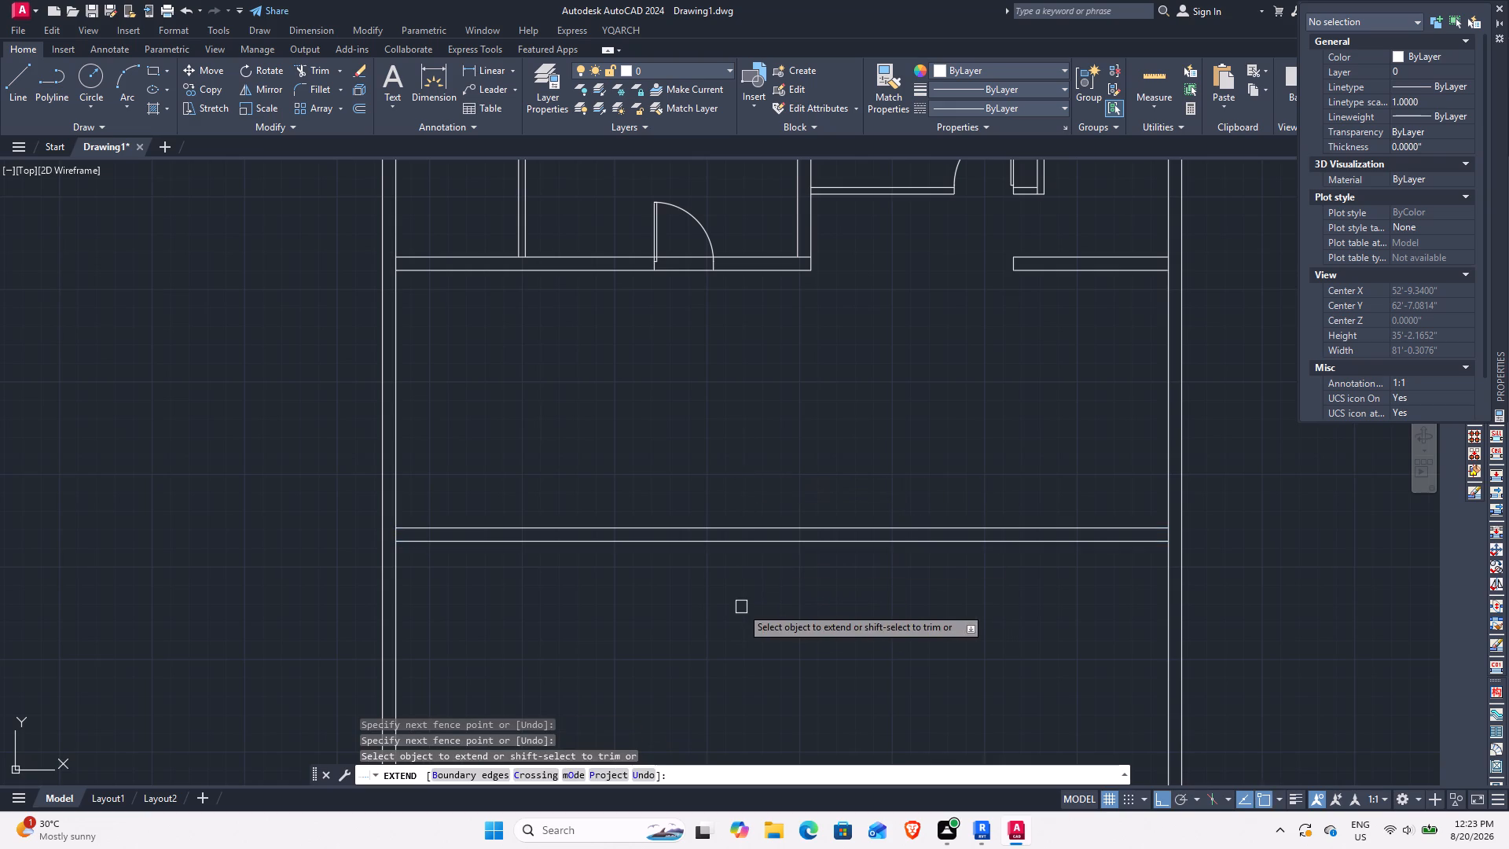
{"action": "key", "text": "Escape"}
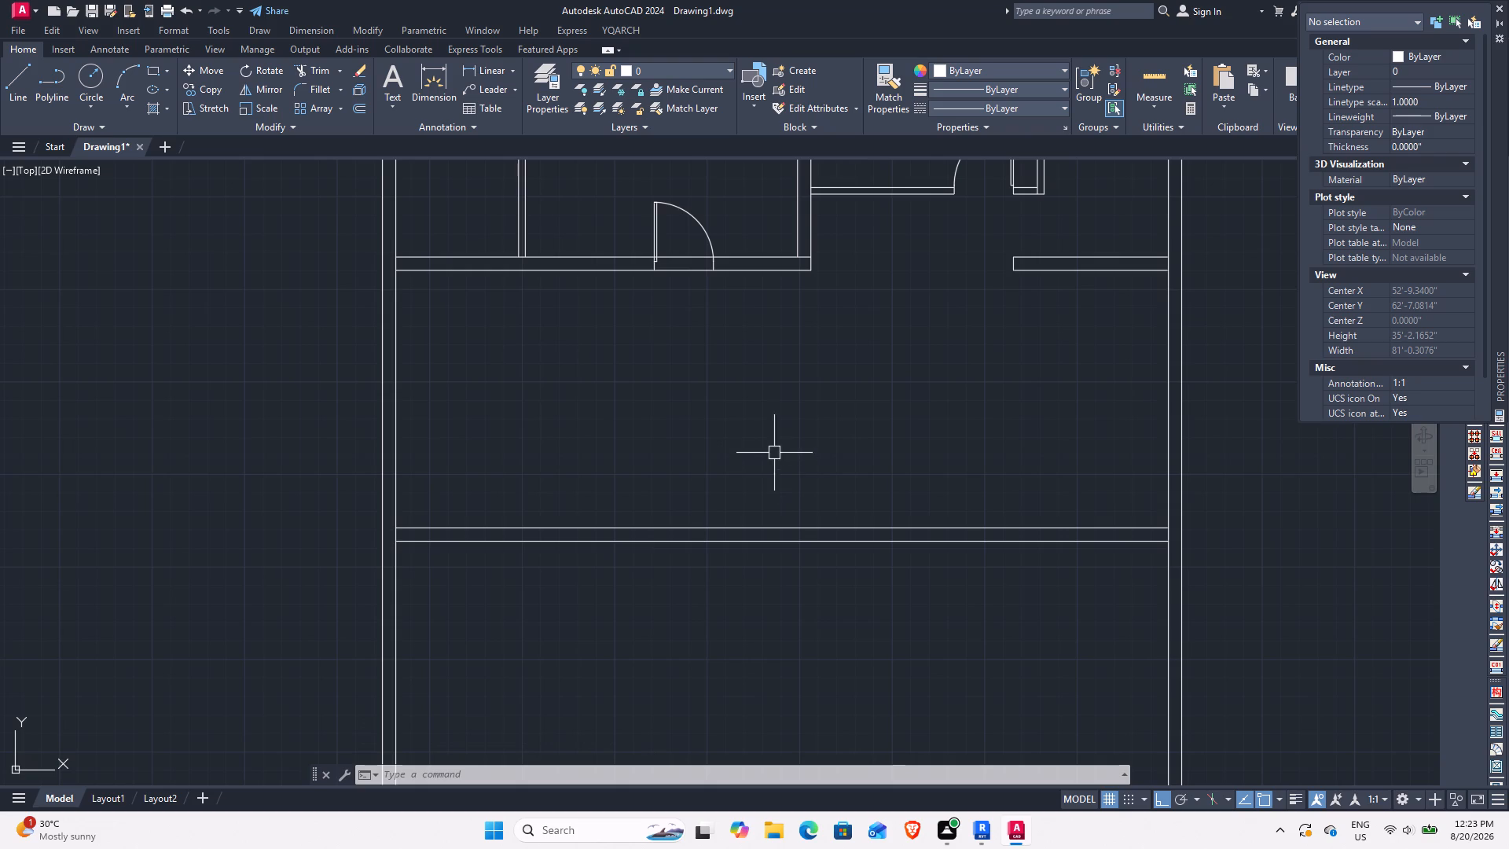
In Calculator, compute 11 × 12 + 6 and divide the result by 20, then close it.
{"action": "middle_click_drag", "start_coordinate": [795, 432], "coordinate": [794, 516]}
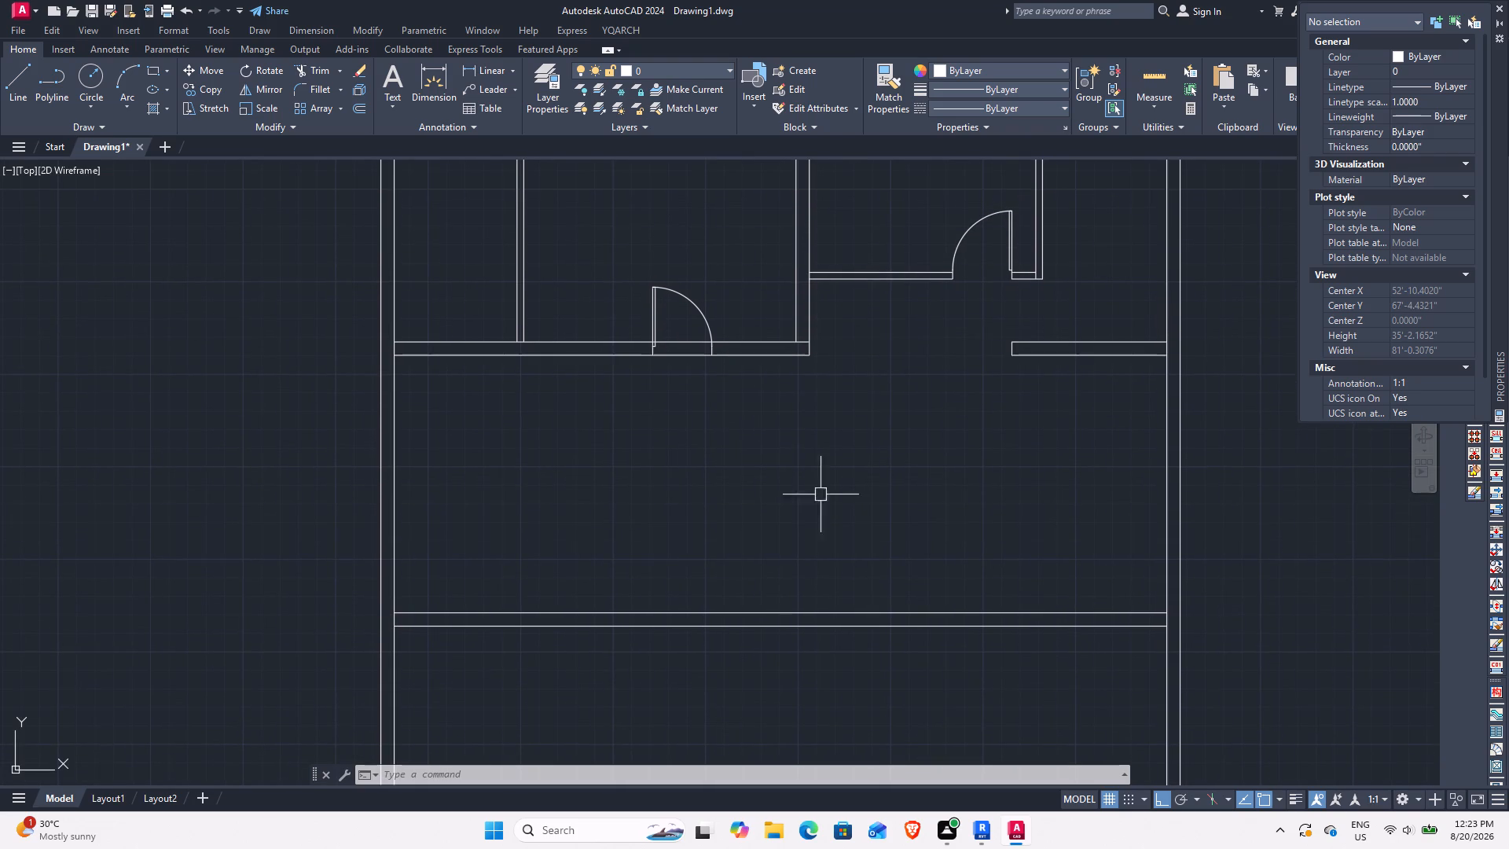
{"action": "middle_click_drag", "start_coordinate": [952, 491], "coordinate": [857, 491]}
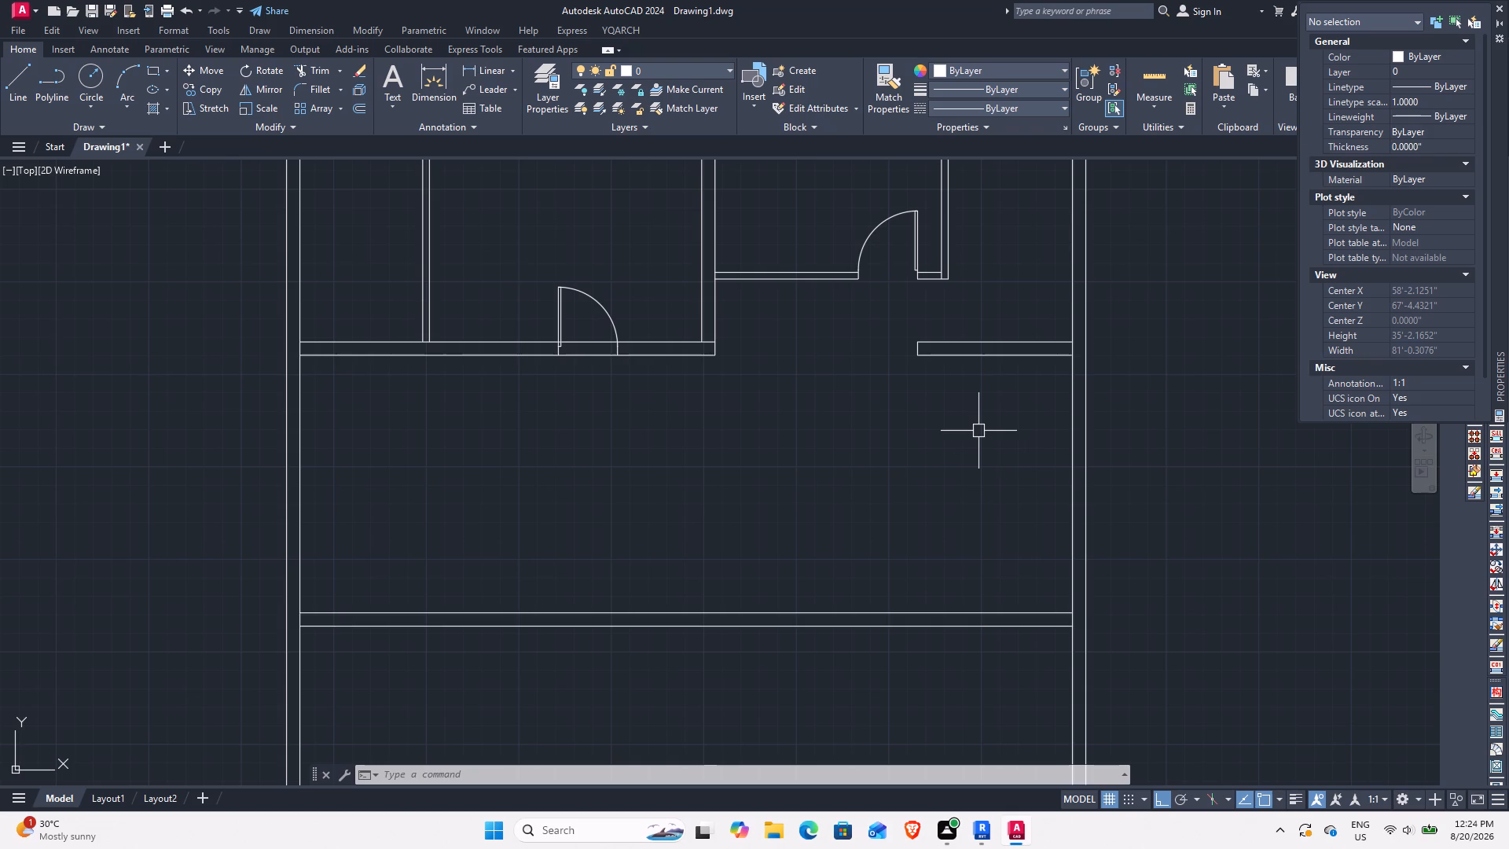
{"action": "left_click", "coordinate": [579, 826]}
{"action": "key", "text": "c"}
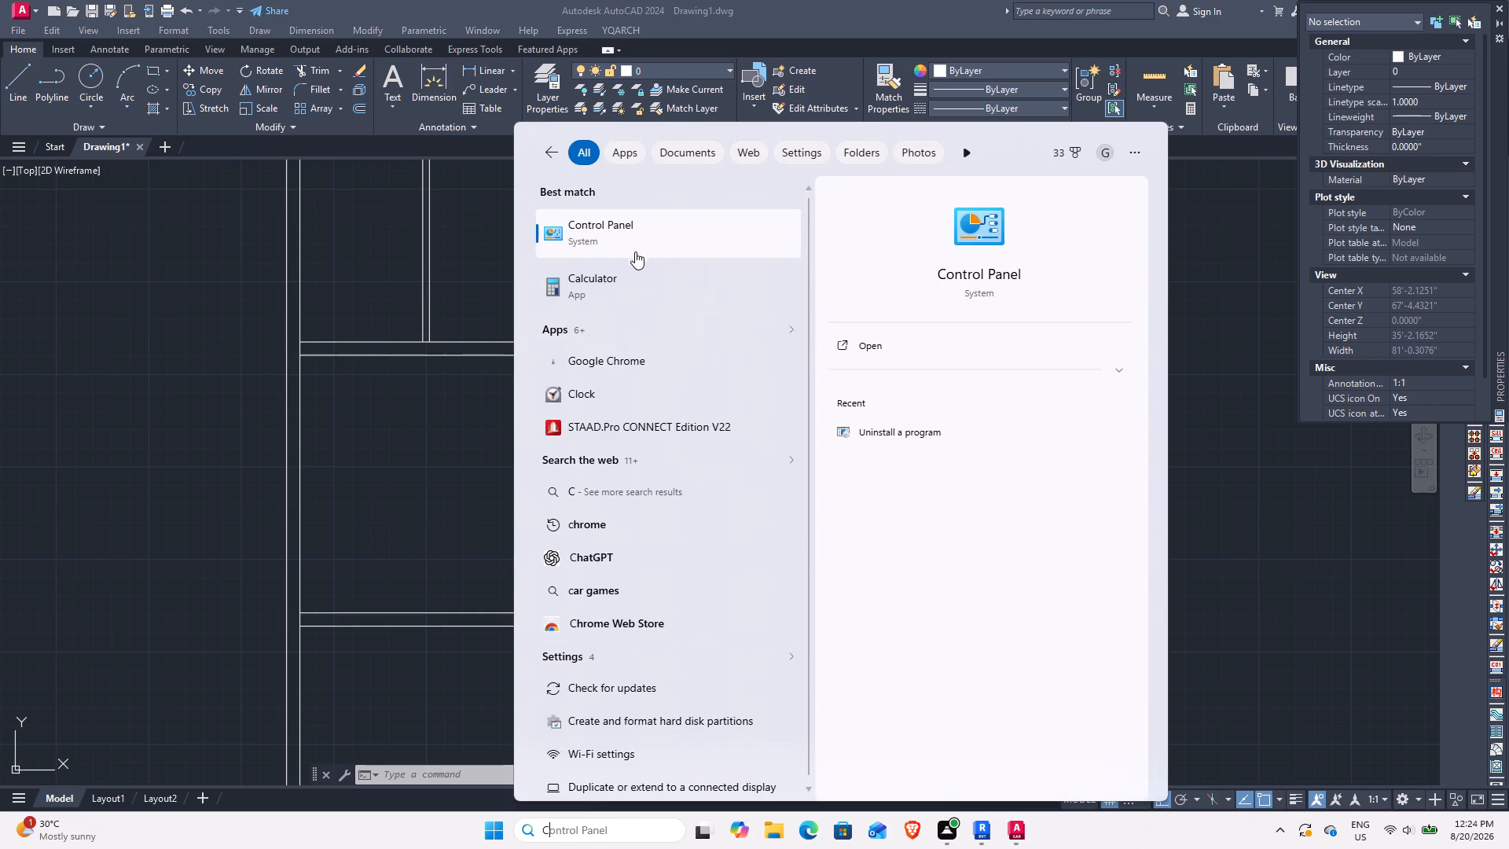
{"action": "left_click", "coordinate": [624, 295]}
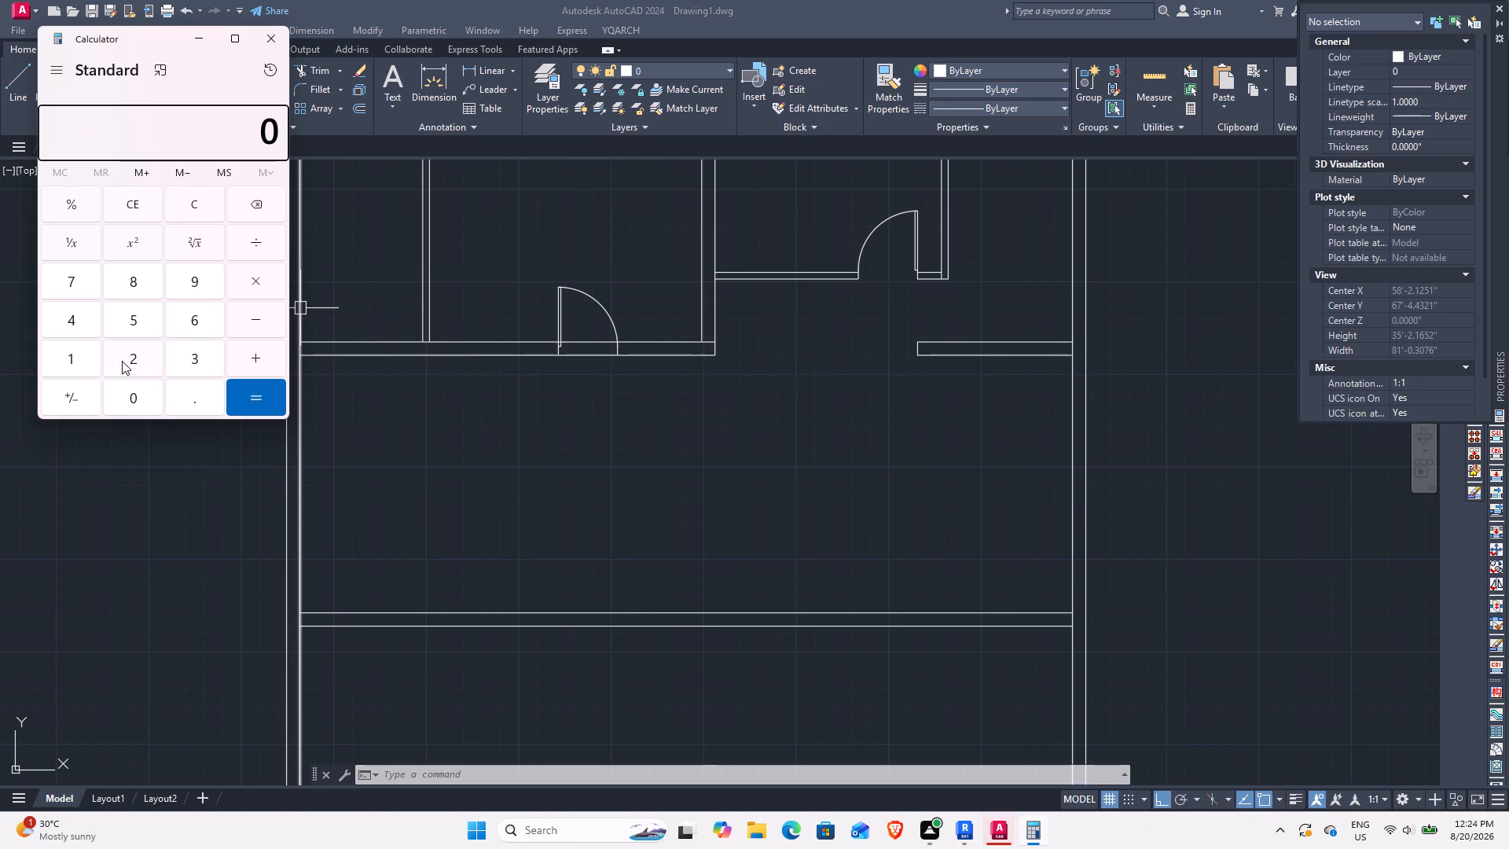
{"action": "double_click", "coordinate": [72, 355]}
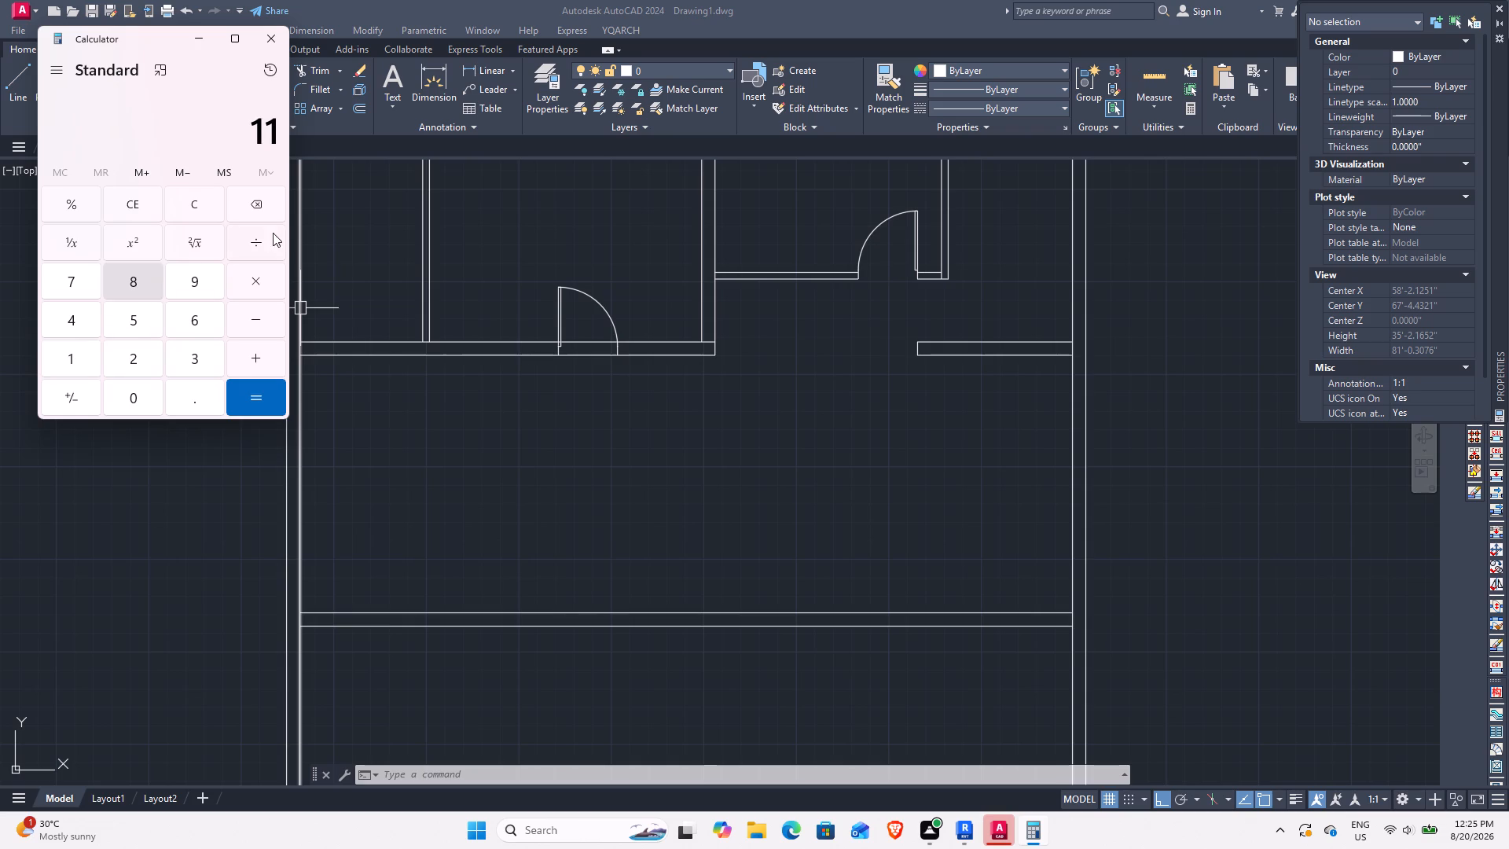
{"action": "left_click", "coordinate": [267, 270]}
{"action": "left_click", "coordinate": [67, 354]}
{"action": "left_click", "coordinate": [127, 359]}
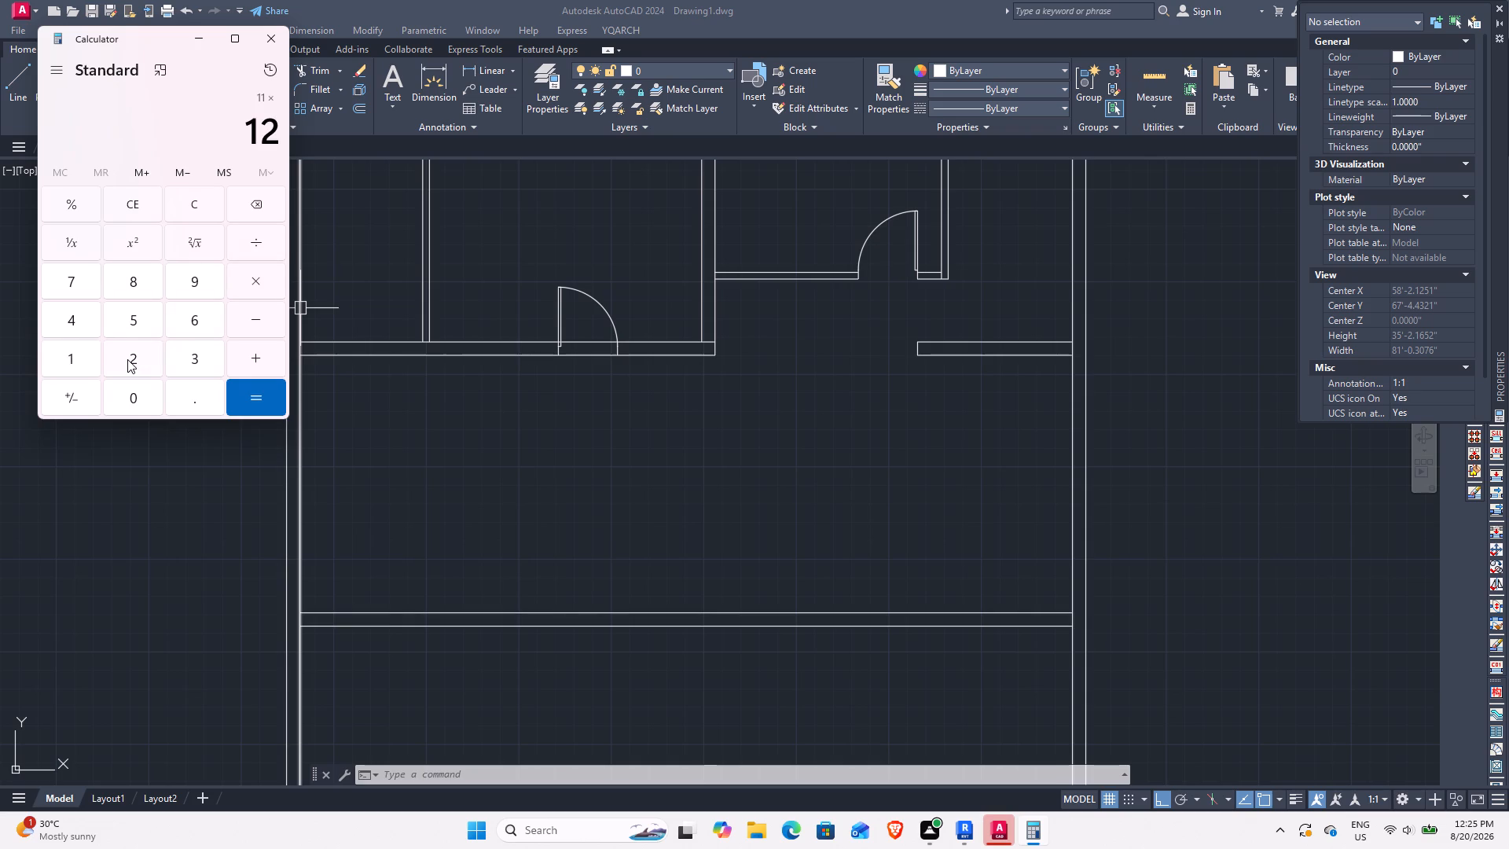
{"action": "left_click", "coordinate": [240, 387]}
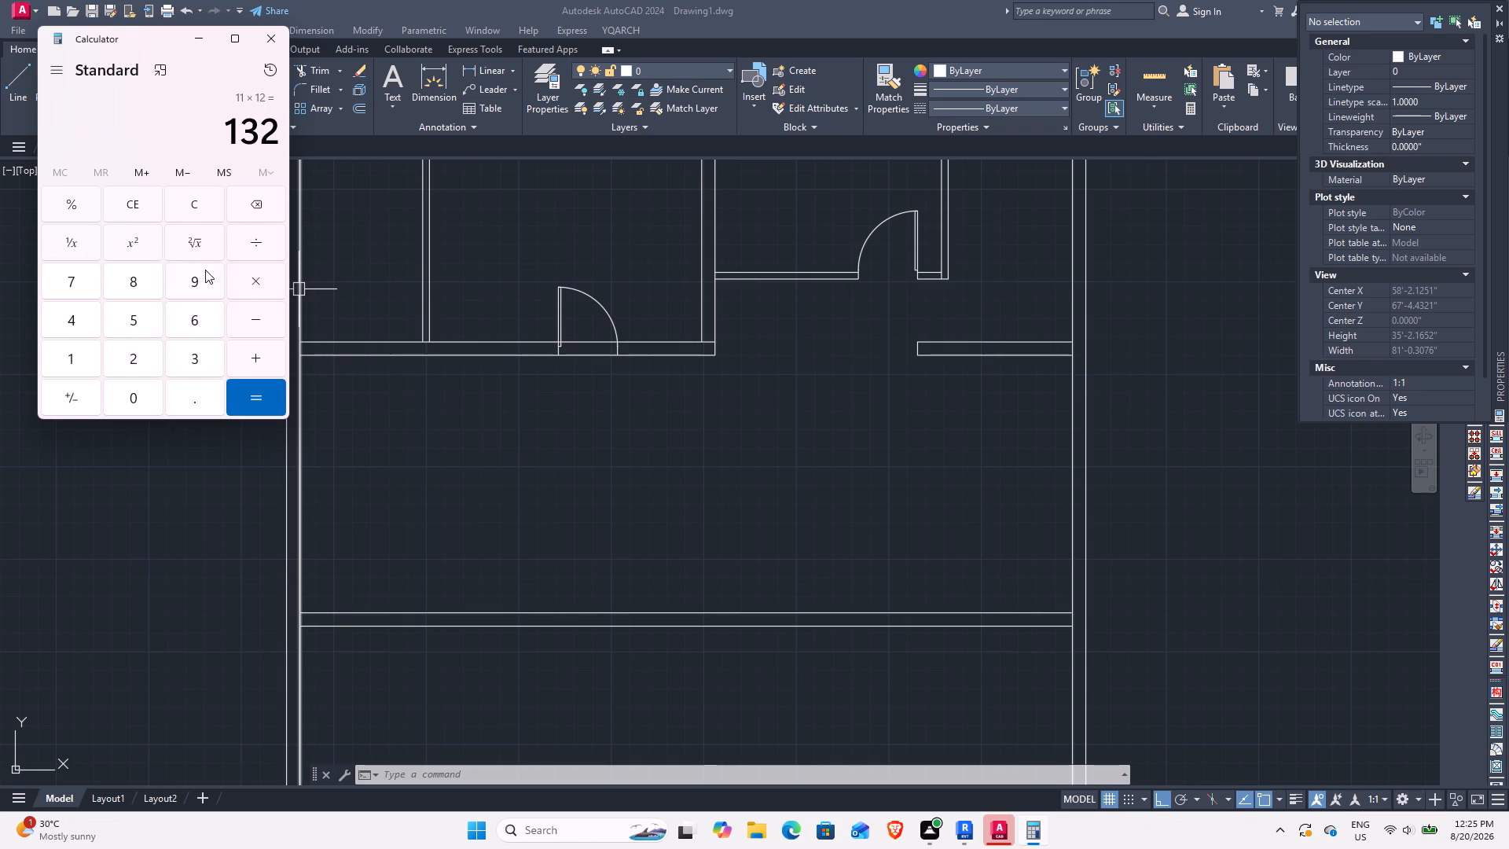
{"action": "left_click", "coordinate": [269, 365]}
{"action": "left_click", "coordinate": [189, 318]}
{"action": "left_click", "coordinate": [242, 402]}
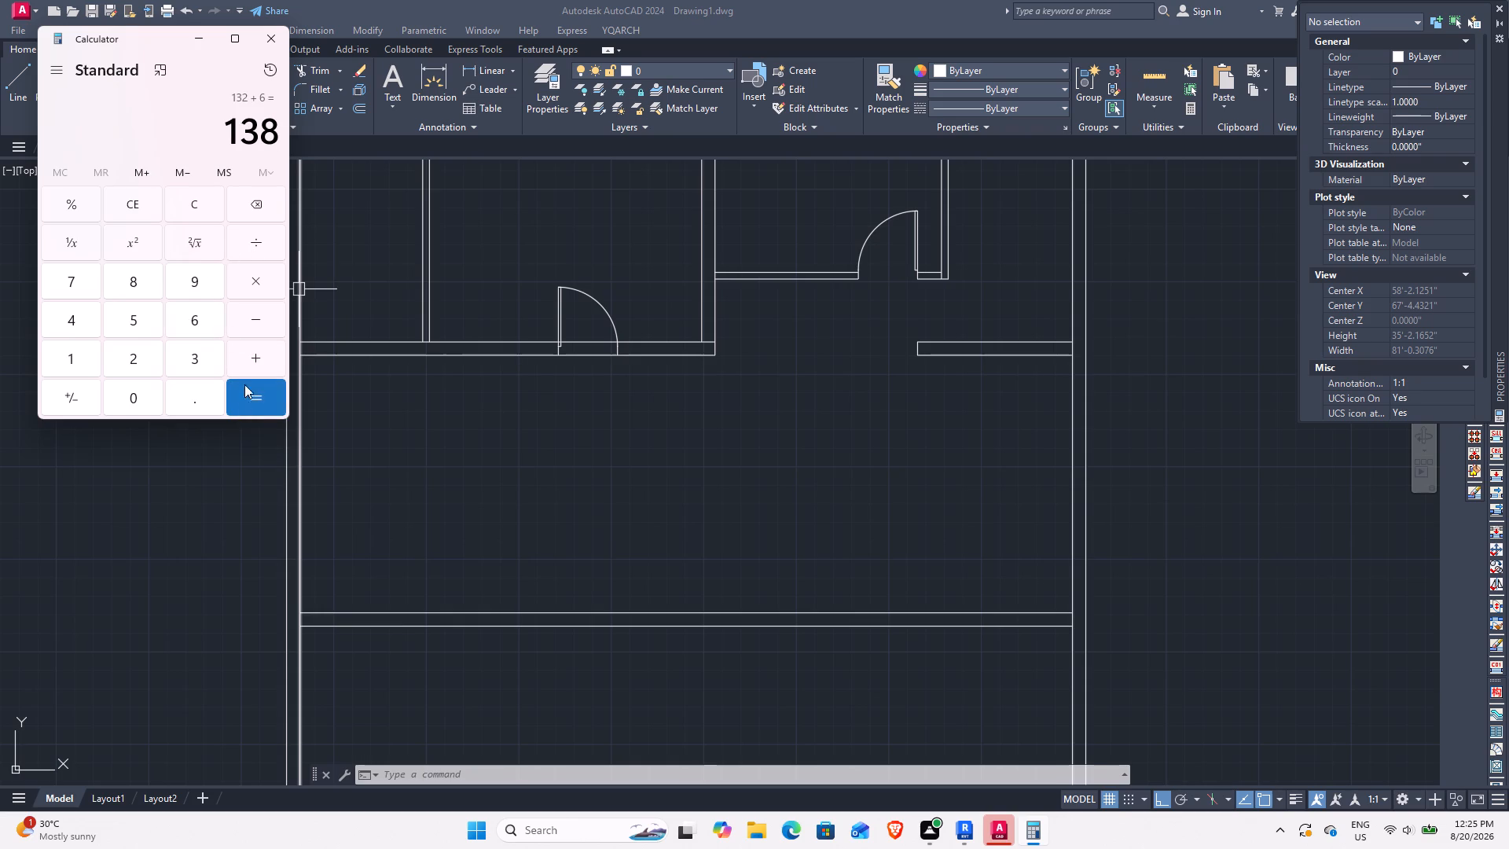
{"action": "left_click", "coordinate": [270, 248]}
{"action": "left_click", "coordinate": [138, 358]}
{"action": "left_click", "coordinate": [128, 399]}
{"action": "left_click", "coordinate": [255, 410]}
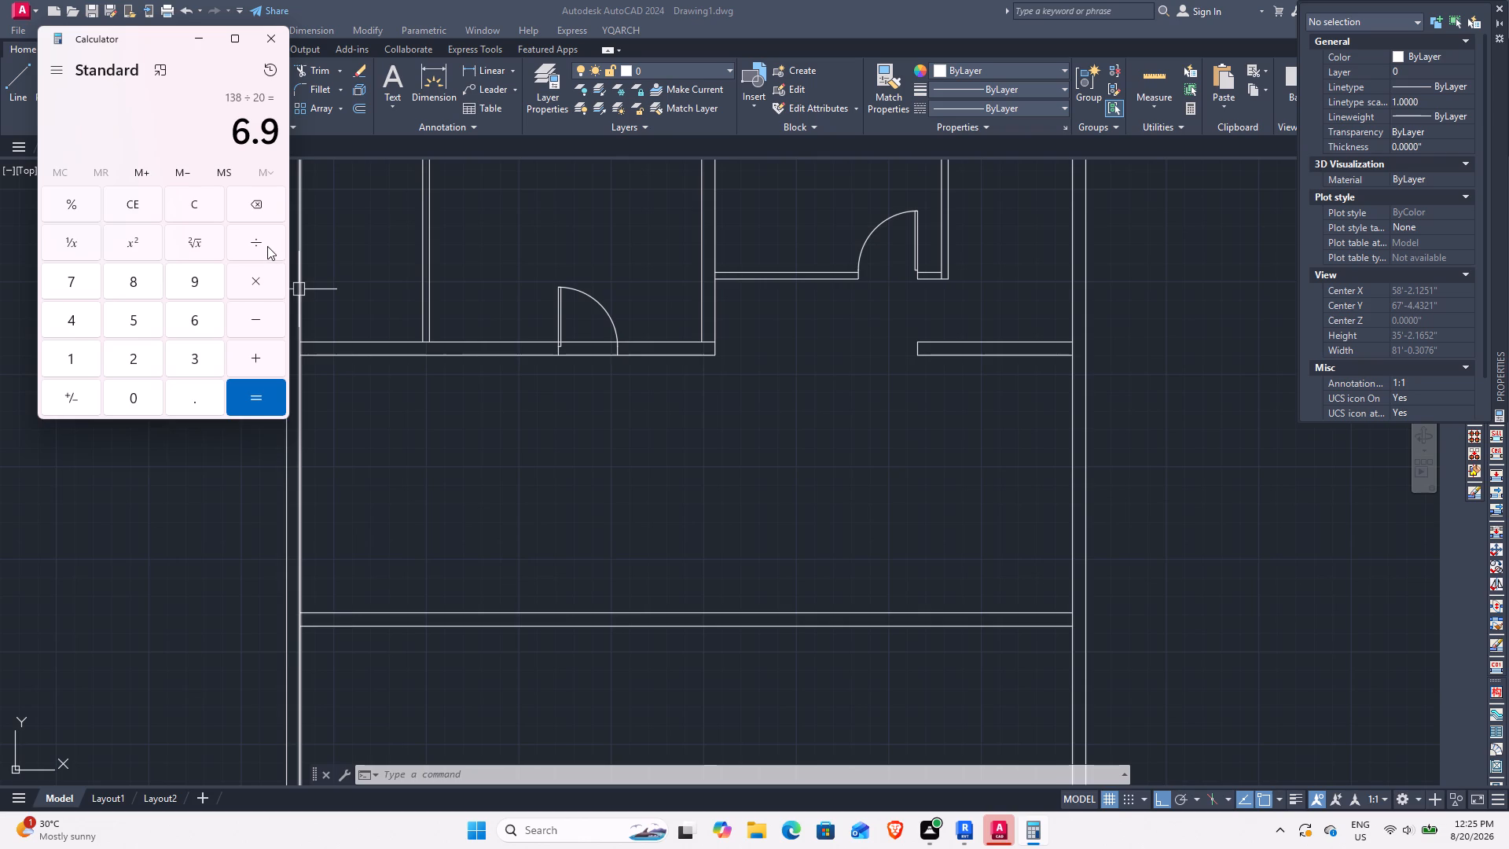
{"action": "left_click", "coordinate": [281, 46]}
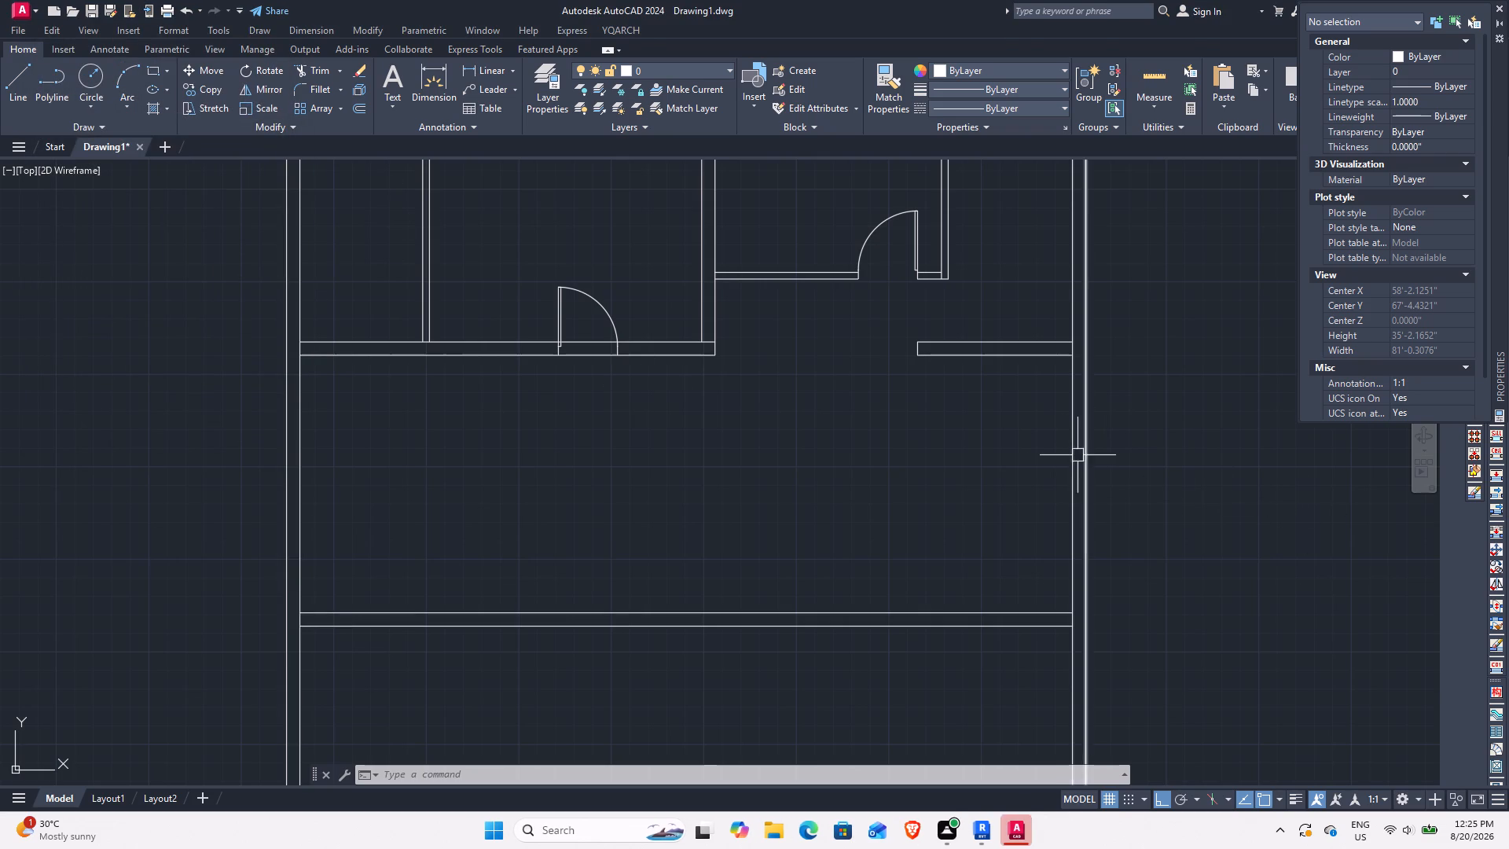
Offset the inner line of the house's right exterior wall 3'6" into the room.
{"action": "scroll", "coordinate": [1000, 413], "scroll_direction": "up", "scroll_amount": 1}
{"action": "middle_click_drag", "start_coordinate": [1010, 389], "coordinate": [949, 387]}
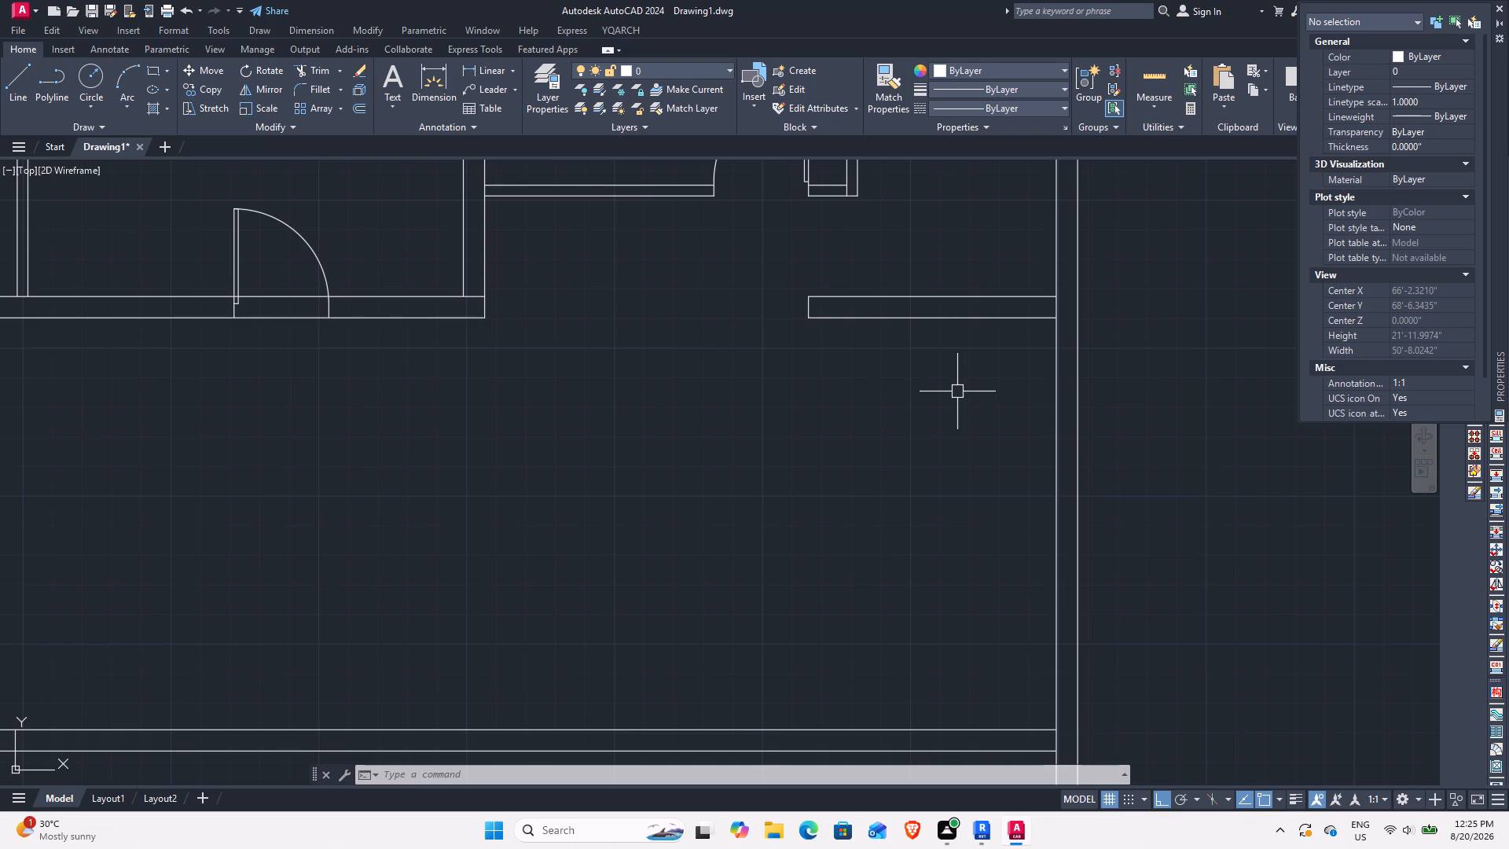
{"action": "type", "text": "O"}
{"action": "key", "text": "space"}
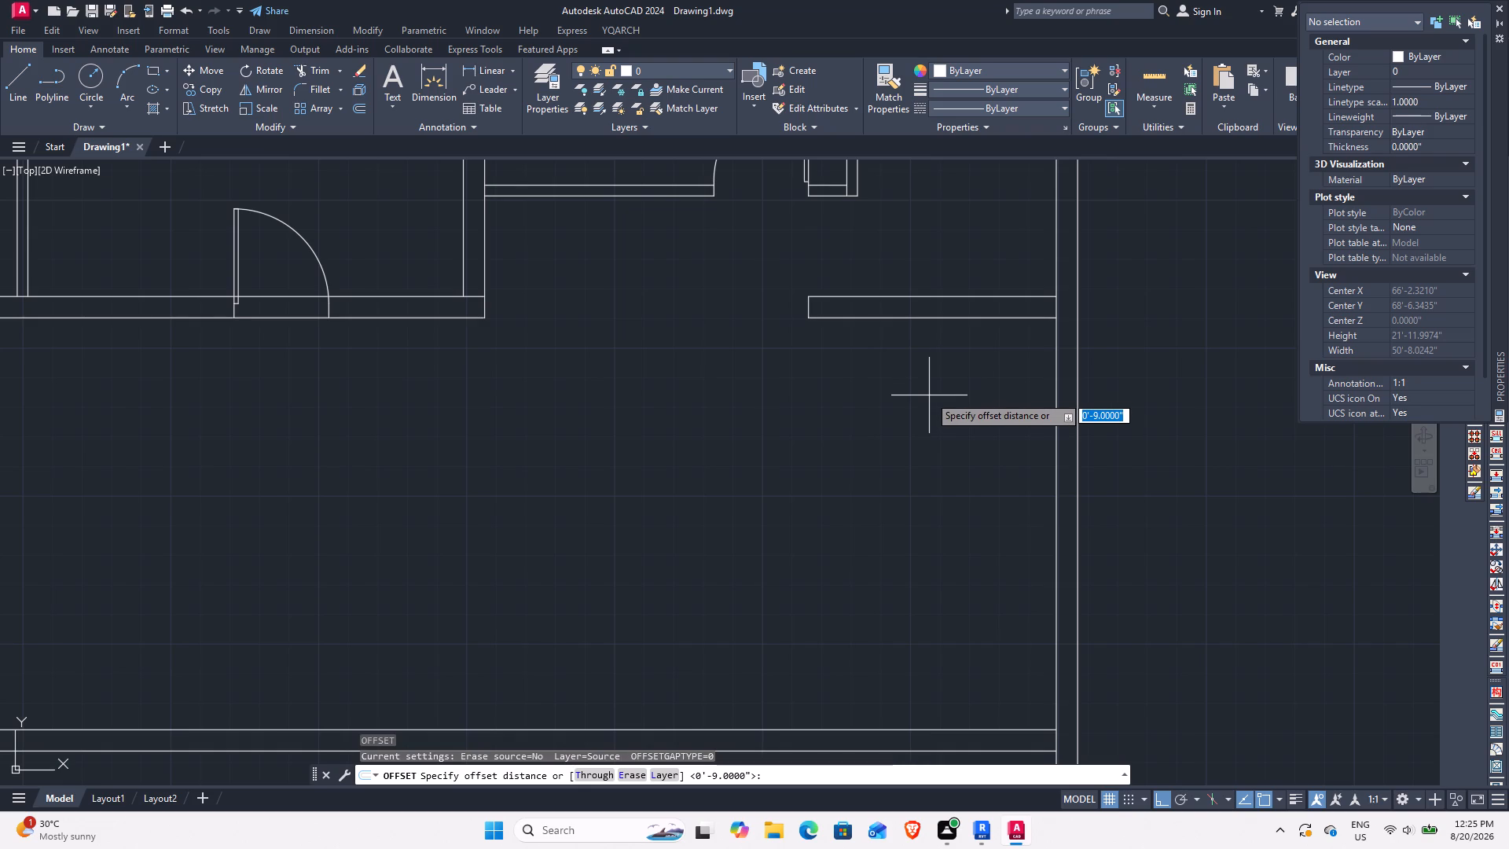
{"action": "type", "text": "3'"}
{"action": "key", "text": "6"}
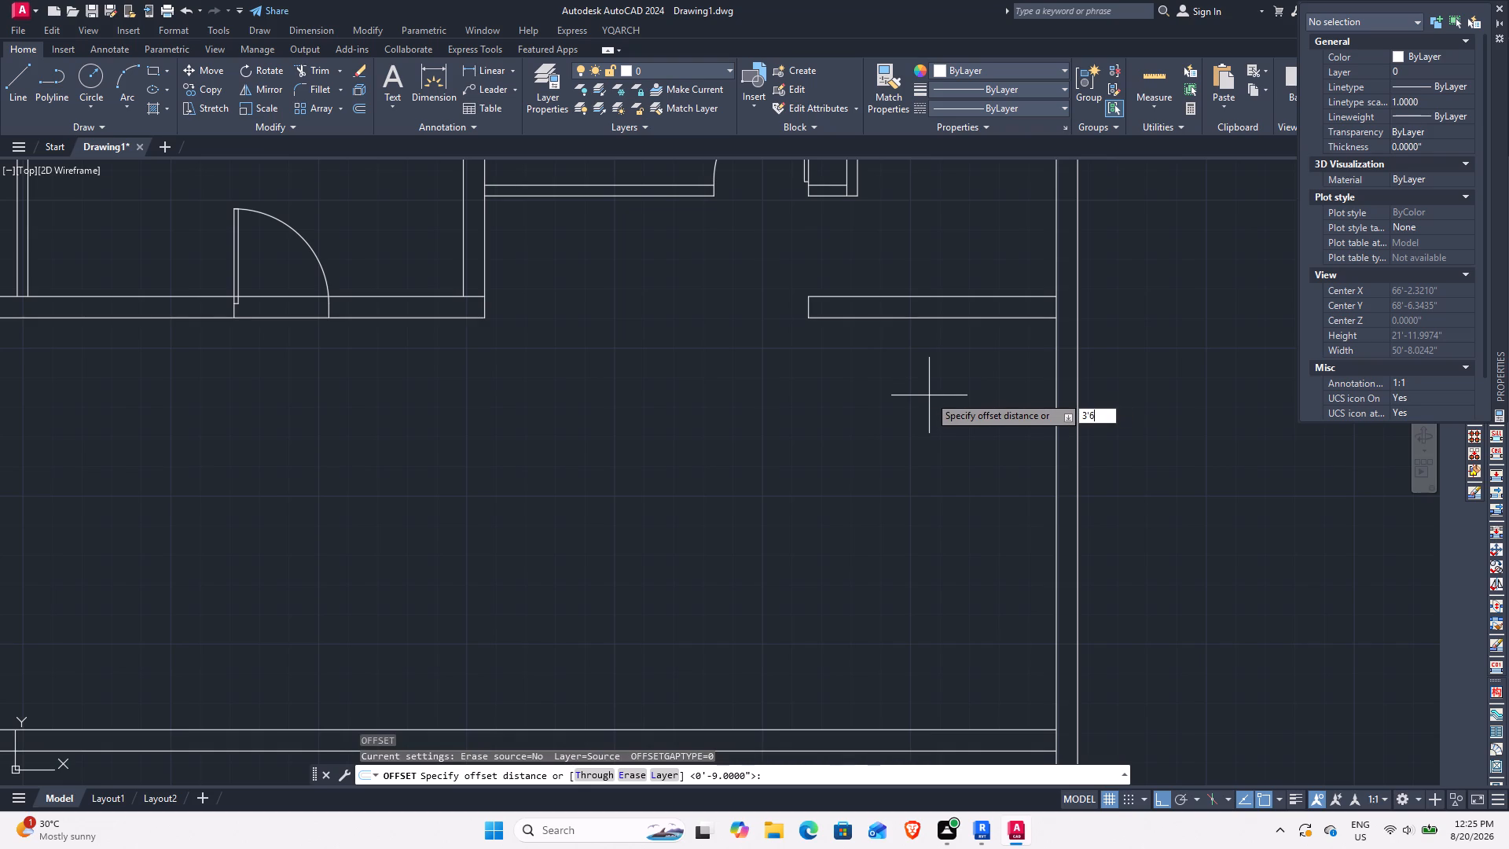
{"action": "key", "text": "space"}
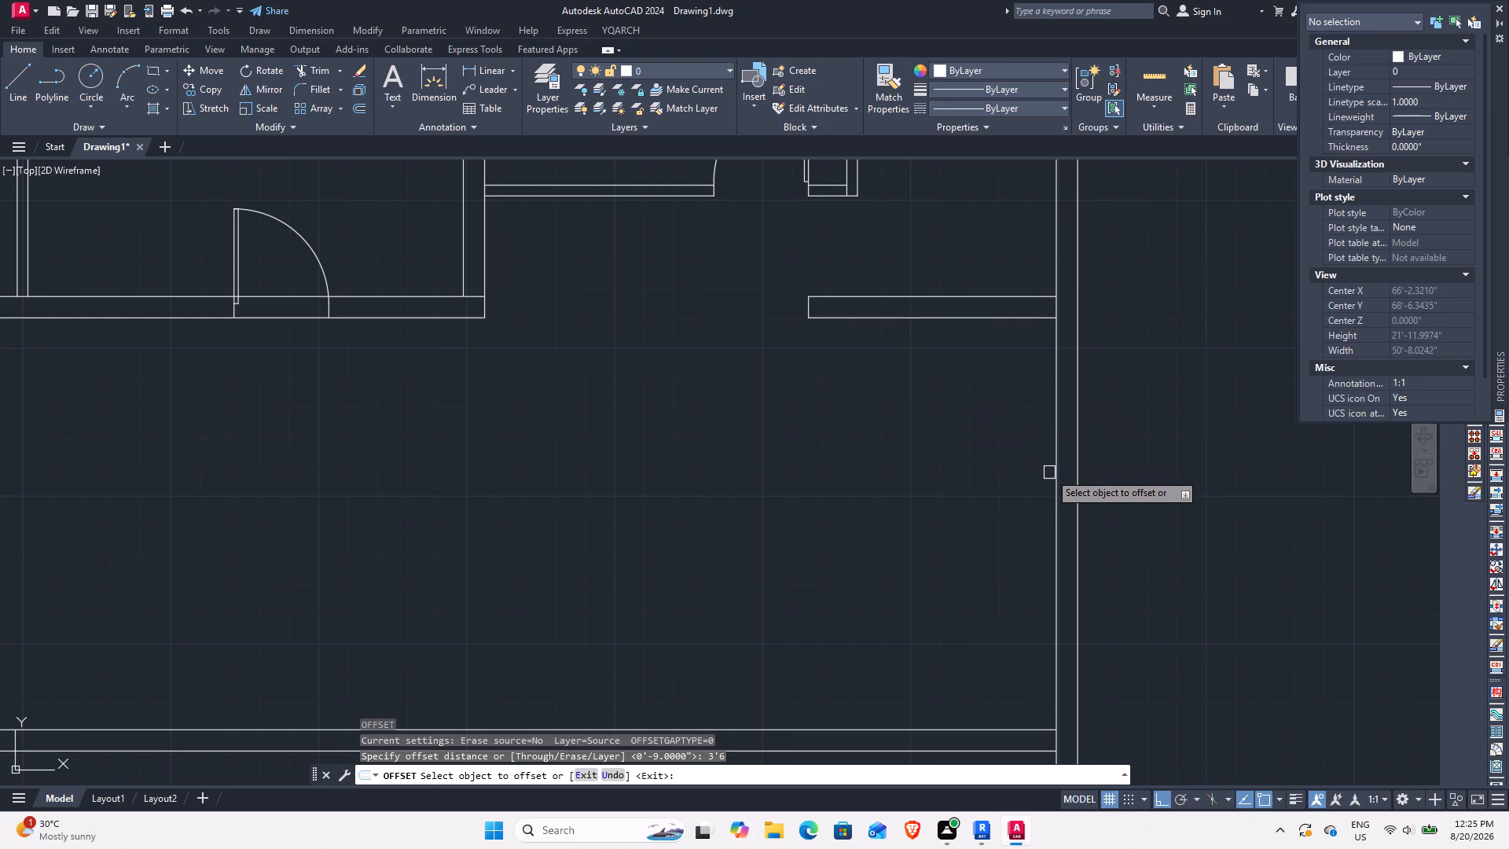
{"action": "left_click", "coordinate": [1057, 478]}
{"action": "left_click", "coordinate": [951, 481]}
{"action": "key", "text": "Escape"}
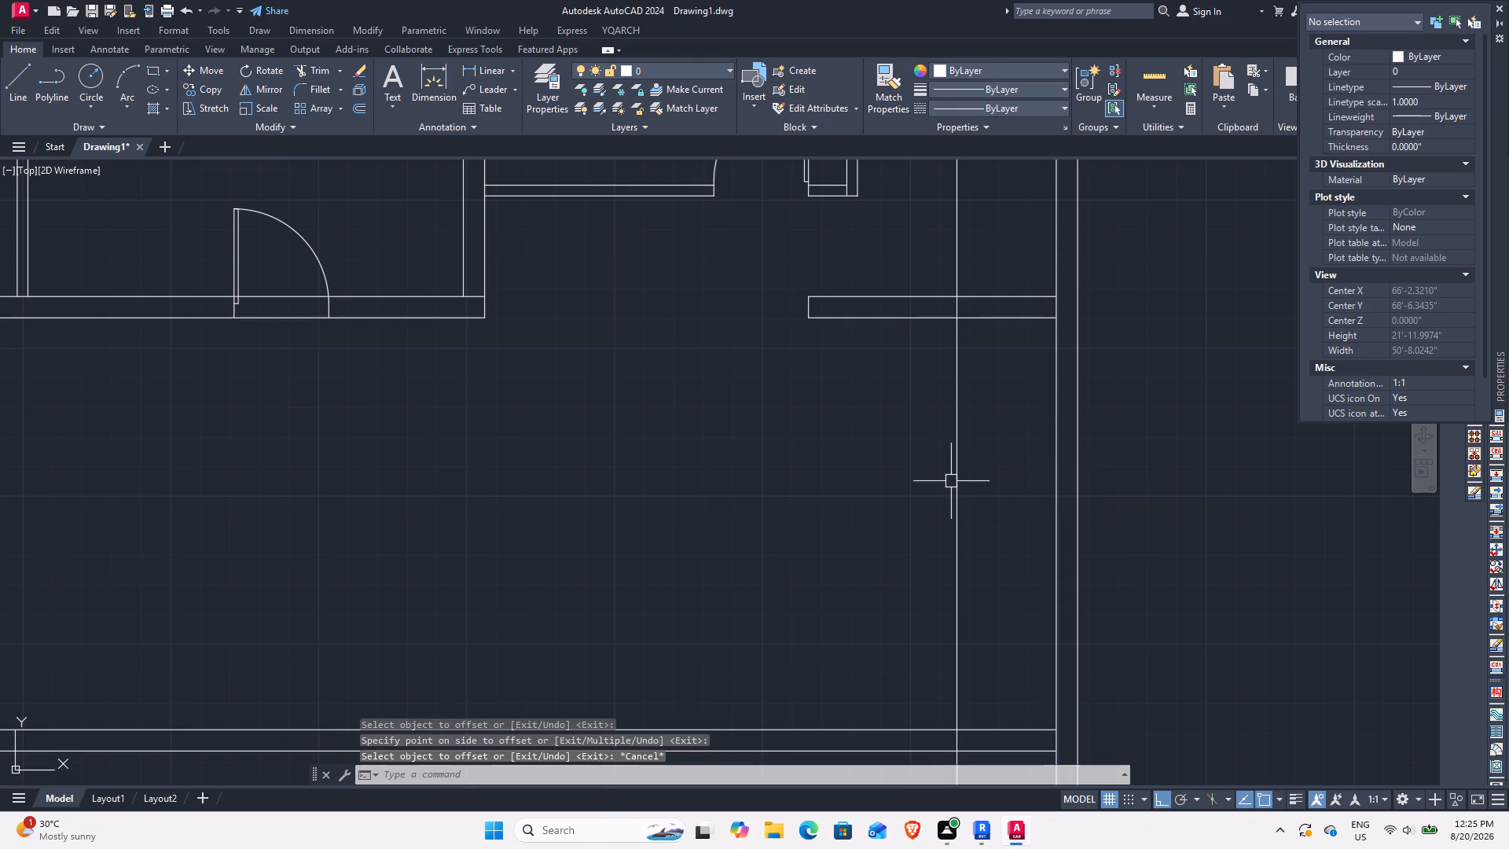
Offset the short upper 9" wall's bottom line and the new 9" wall's top line 3'6" each into the room.
{"action": "middle_click_drag", "start_coordinate": [965, 368], "coordinate": [1016, 433]}
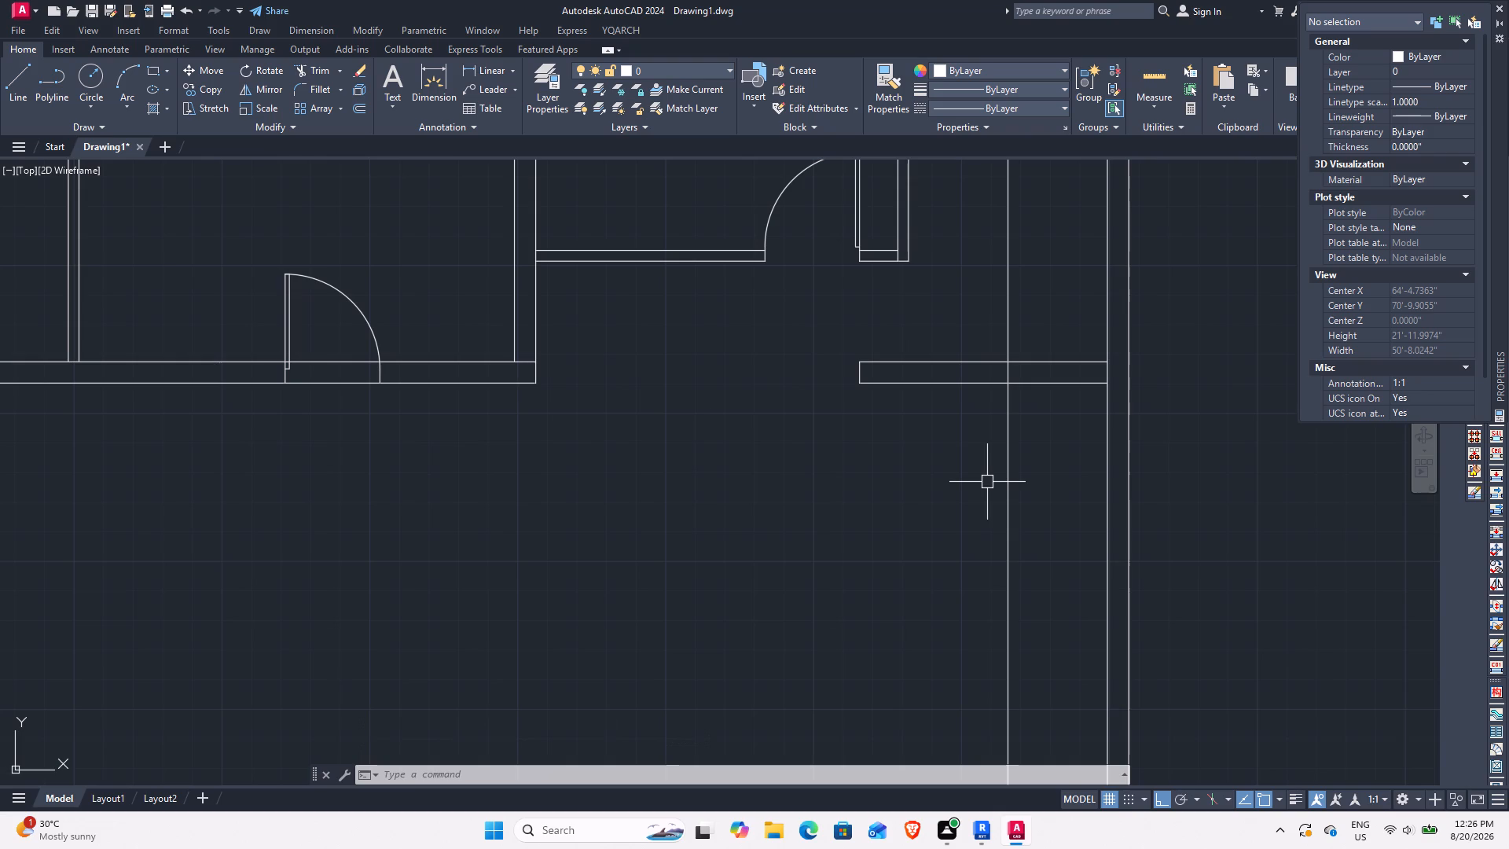
{"action": "type", "text": "O"}
{"action": "key", "text": "space"}
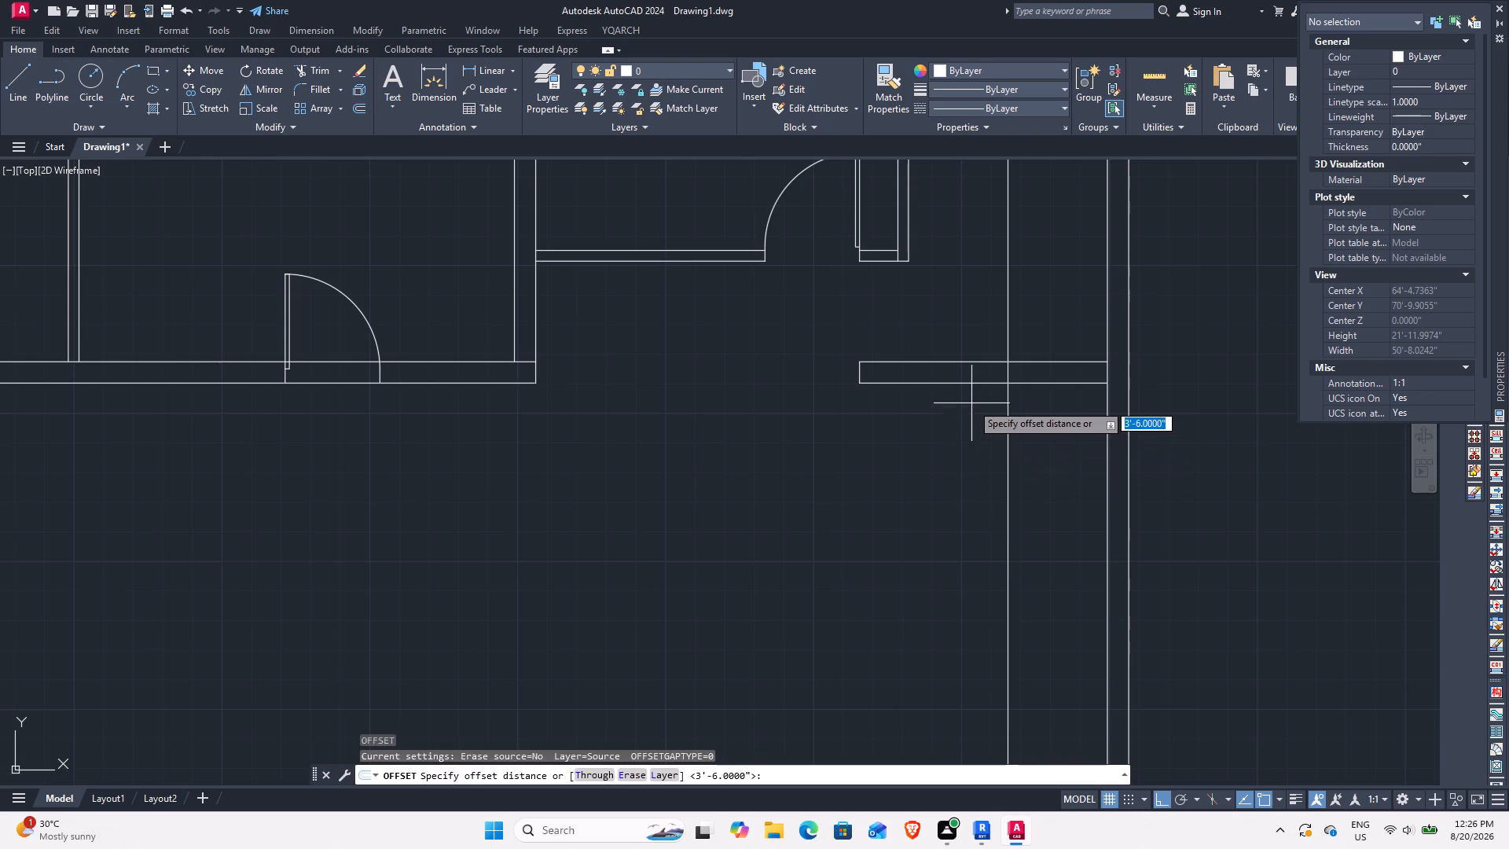
{"action": "key", "text": "space"}
{"action": "left_click", "coordinate": [971, 379]}
{"action": "left_click", "coordinate": [956, 472]}
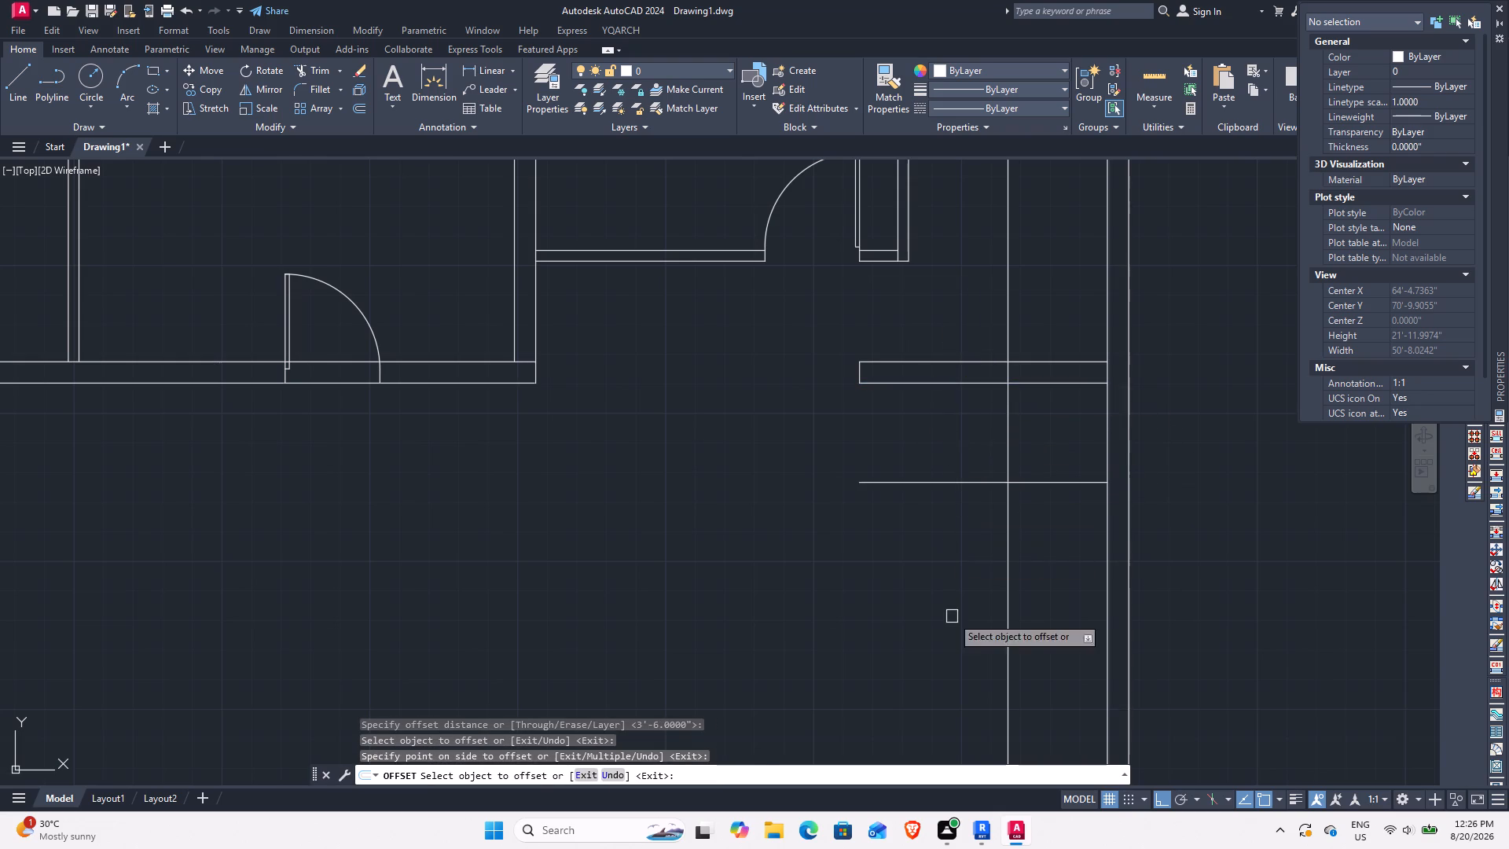
{"action": "middle_click_drag", "start_coordinate": [953, 628], "coordinate": [943, 378]}
{"action": "left_click", "coordinate": [947, 545]}
{"action": "left_click", "coordinate": [947, 481]}
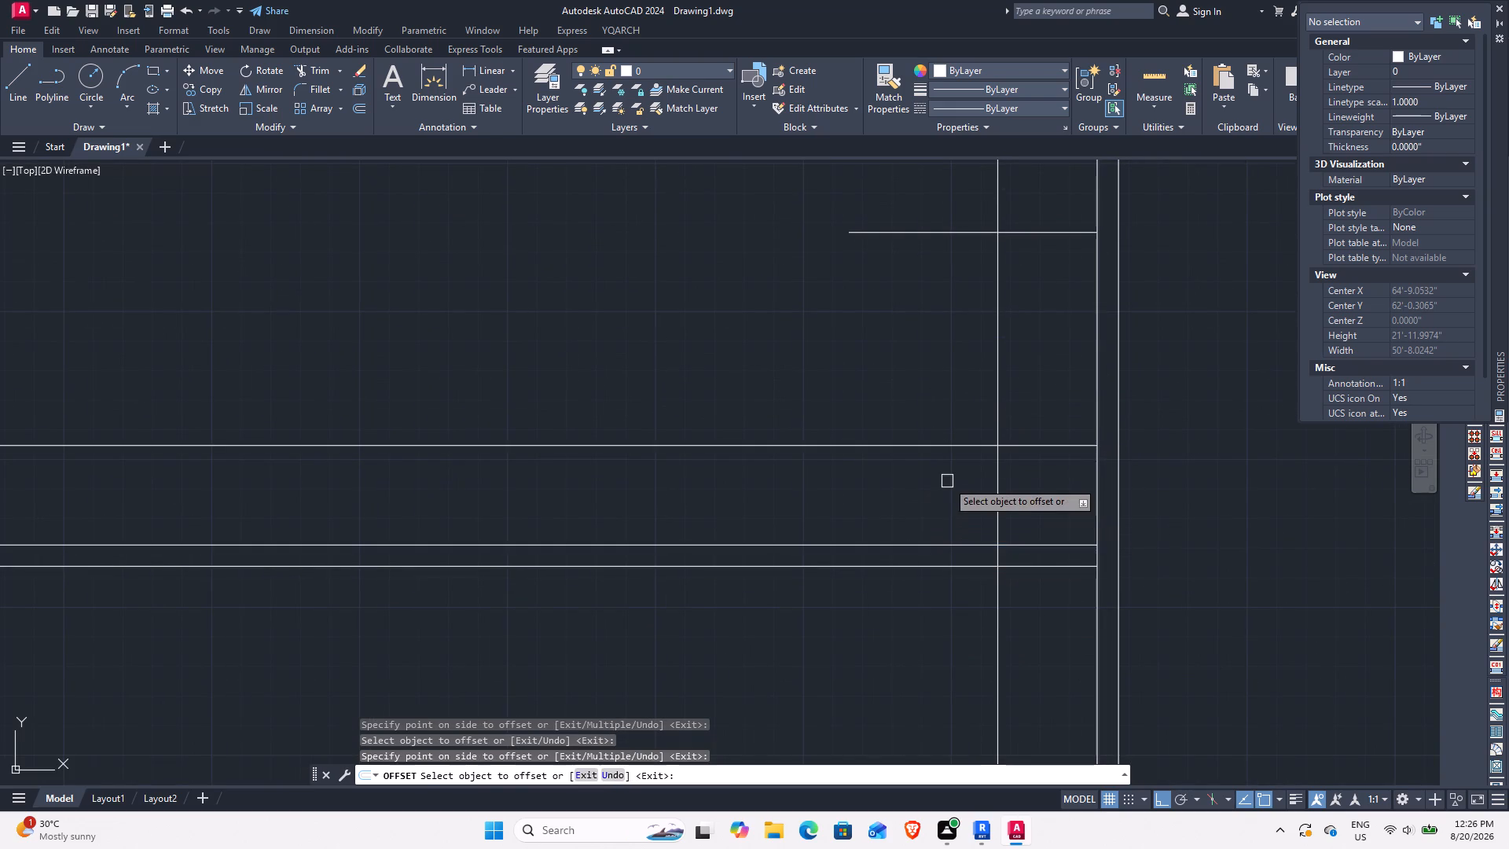
{"action": "key", "text": "Escape"}
Trim the vertical 3'6" offset line at the lower 9" wall and erase its leftover pieces above and below the stair area.
{"action": "type", "text": "TR"}
{"action": "key", "text": "space"}
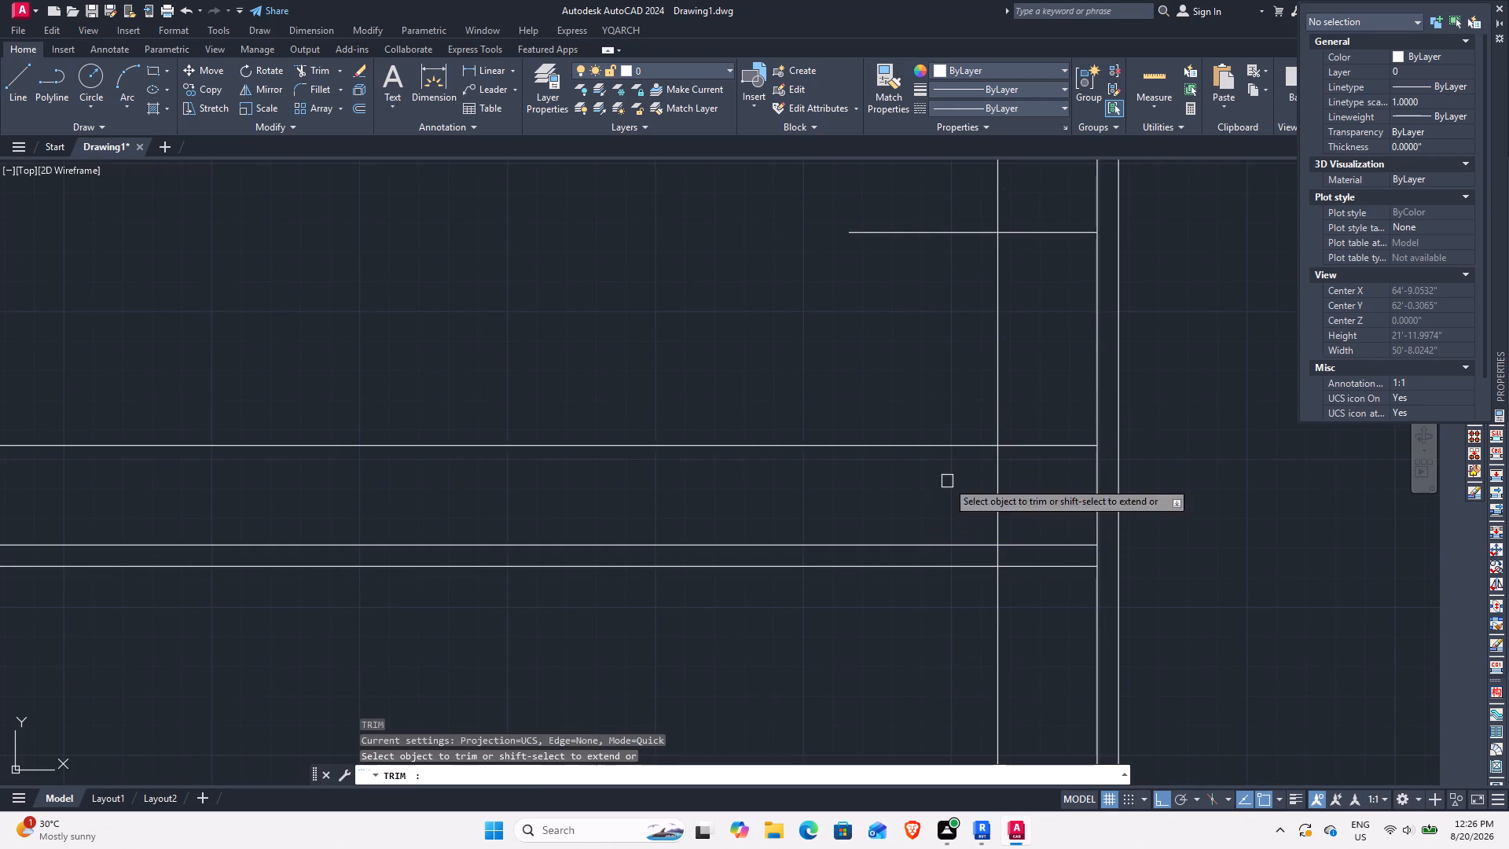
{"action": "left_click", "coordinate": [997, 550]}
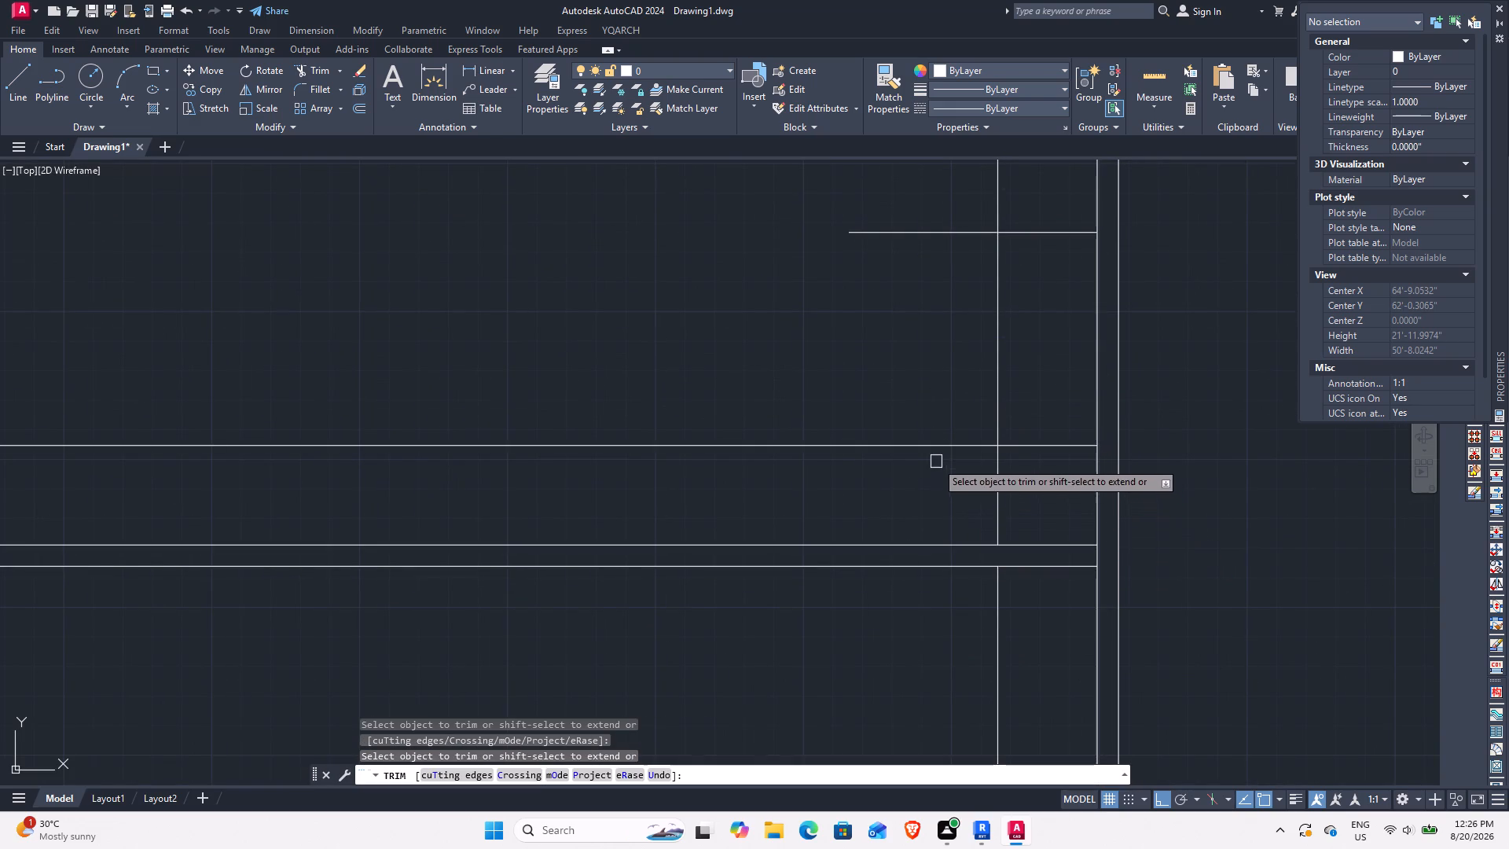
{"action": "middle_click_drag", "start_coordinate": [927, 329], "coordinate": [957, 604]}
{"action": "left_click", "coordinate": [1032, 394]}
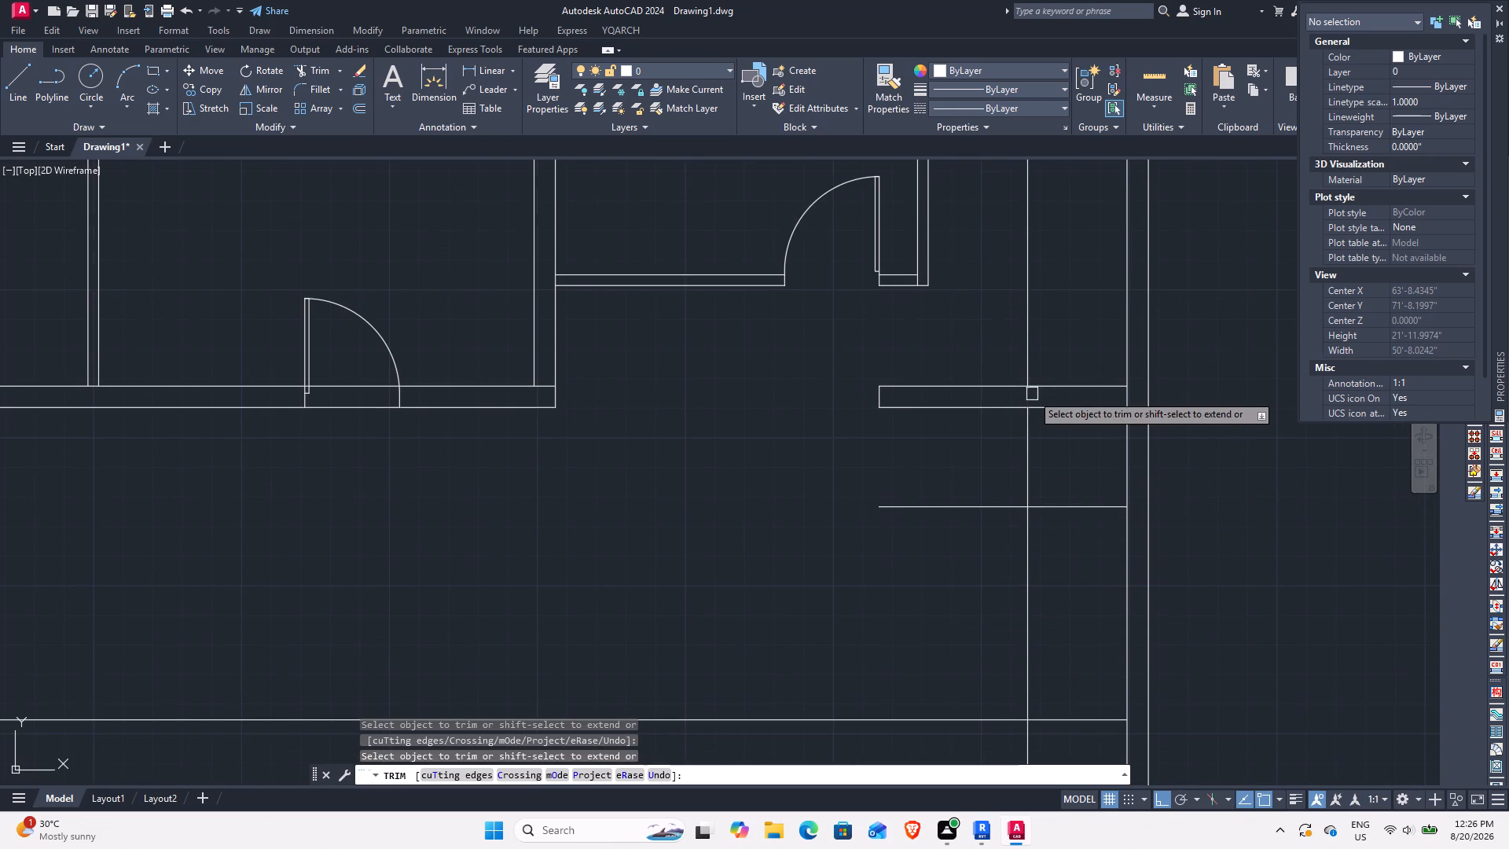
{"action": "key", "text": "Escape"}
{"action": "left_click", "coordinate": [1030, 354]}
{"action": "middle_click_drag", "start_coordinate": [1015, 530], "coordinate": [965, 385]}
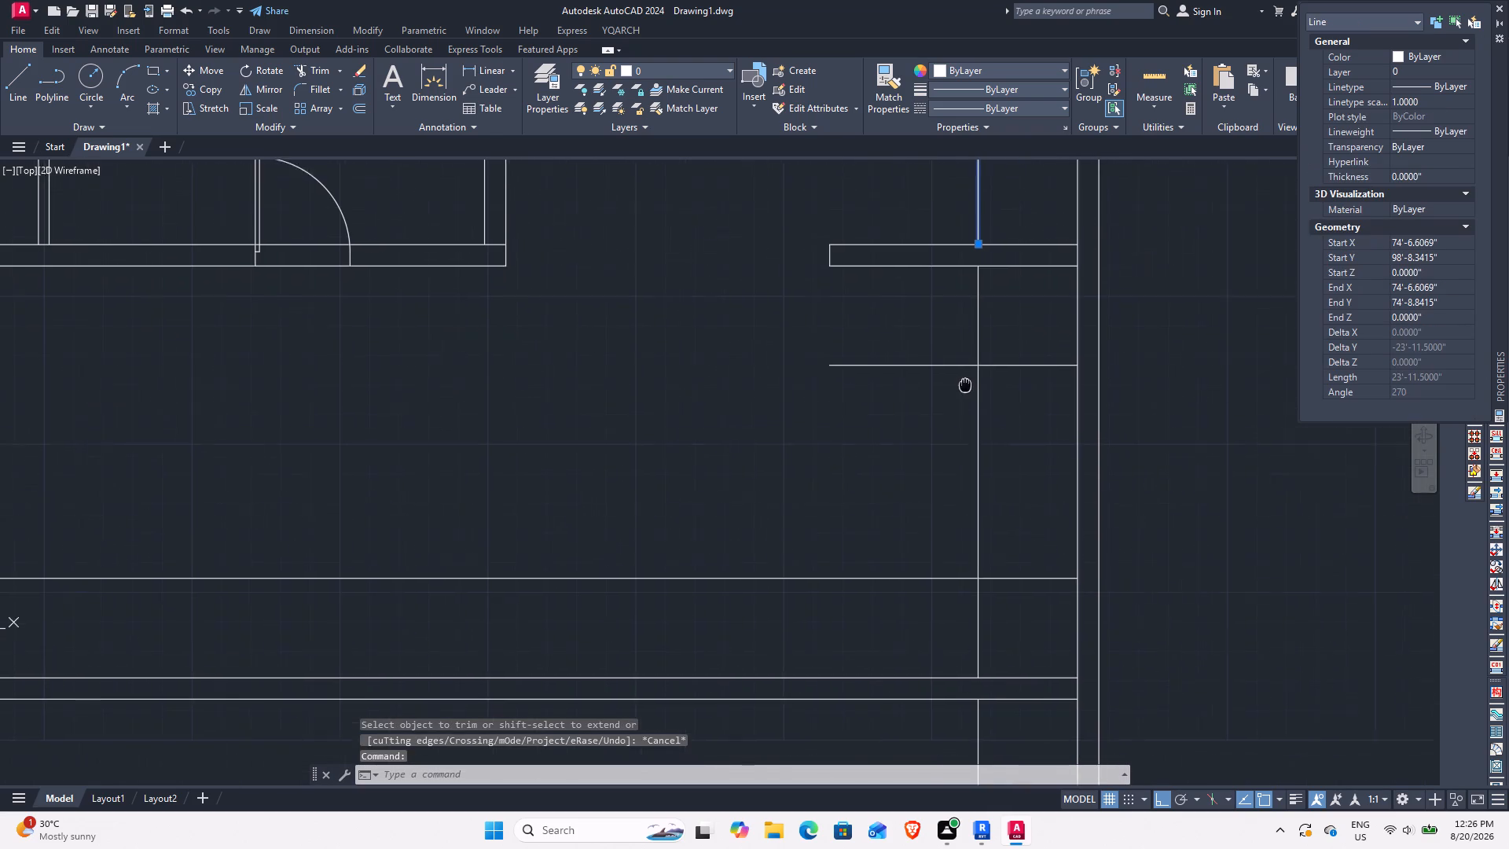
{"action": "middle_click_drag", "start_coordinate": [965, 385], "coordinate": [963, 371]}
{"action": "left_click", "coordinate": [982, 721]}
{"action": "right_click", "coordinate": [890, 582]}
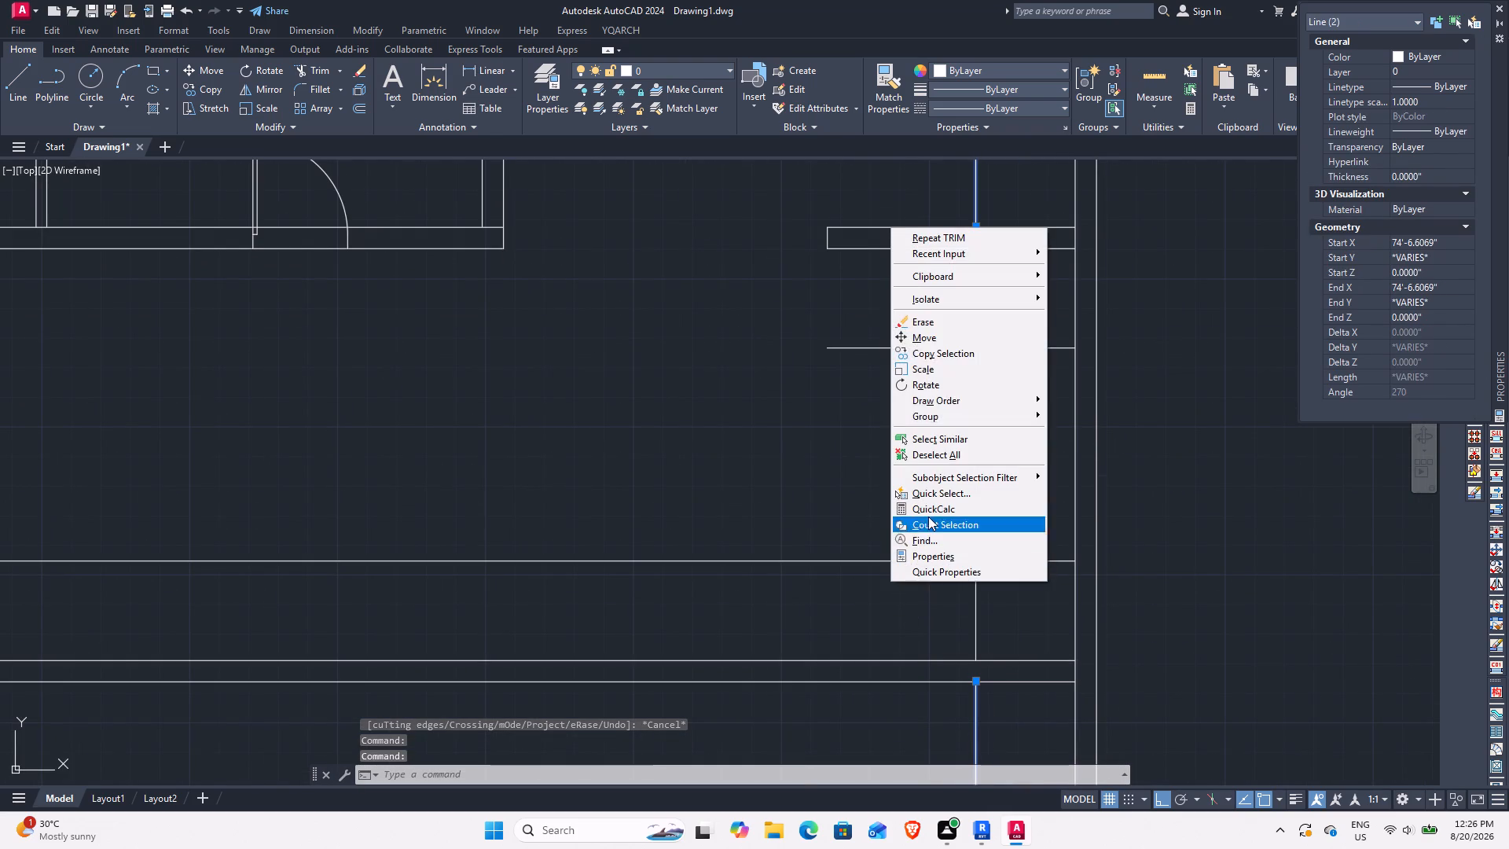
{"action": "left_click", "coordinate": [968, 327]}
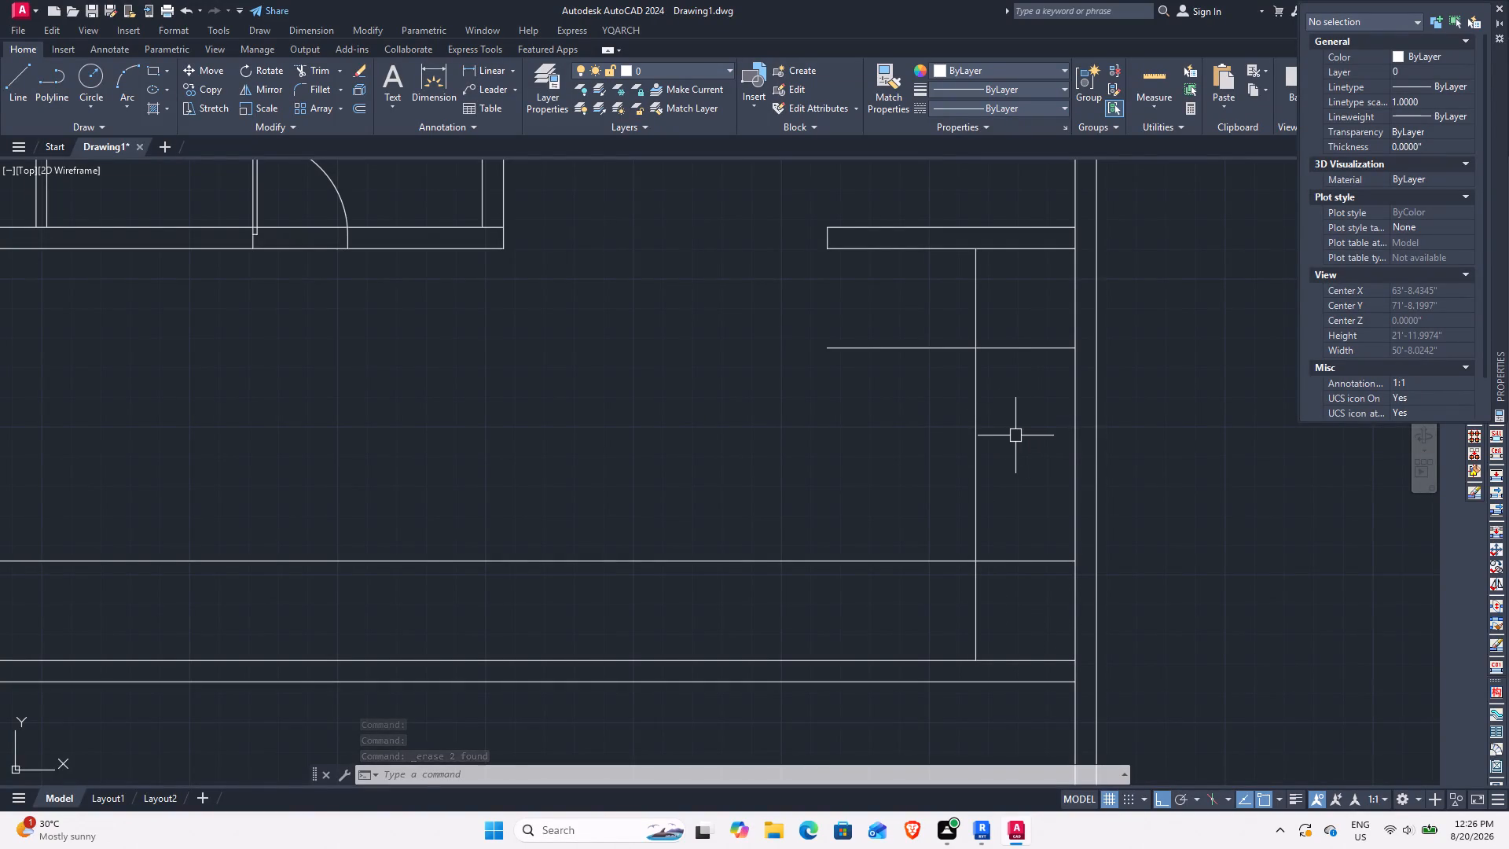
Offset the vertical stair line 10" into the room four times in succession to lay out the treads.
{"action": "type", "text": "O"}
{"action": "key", "text": "space"}
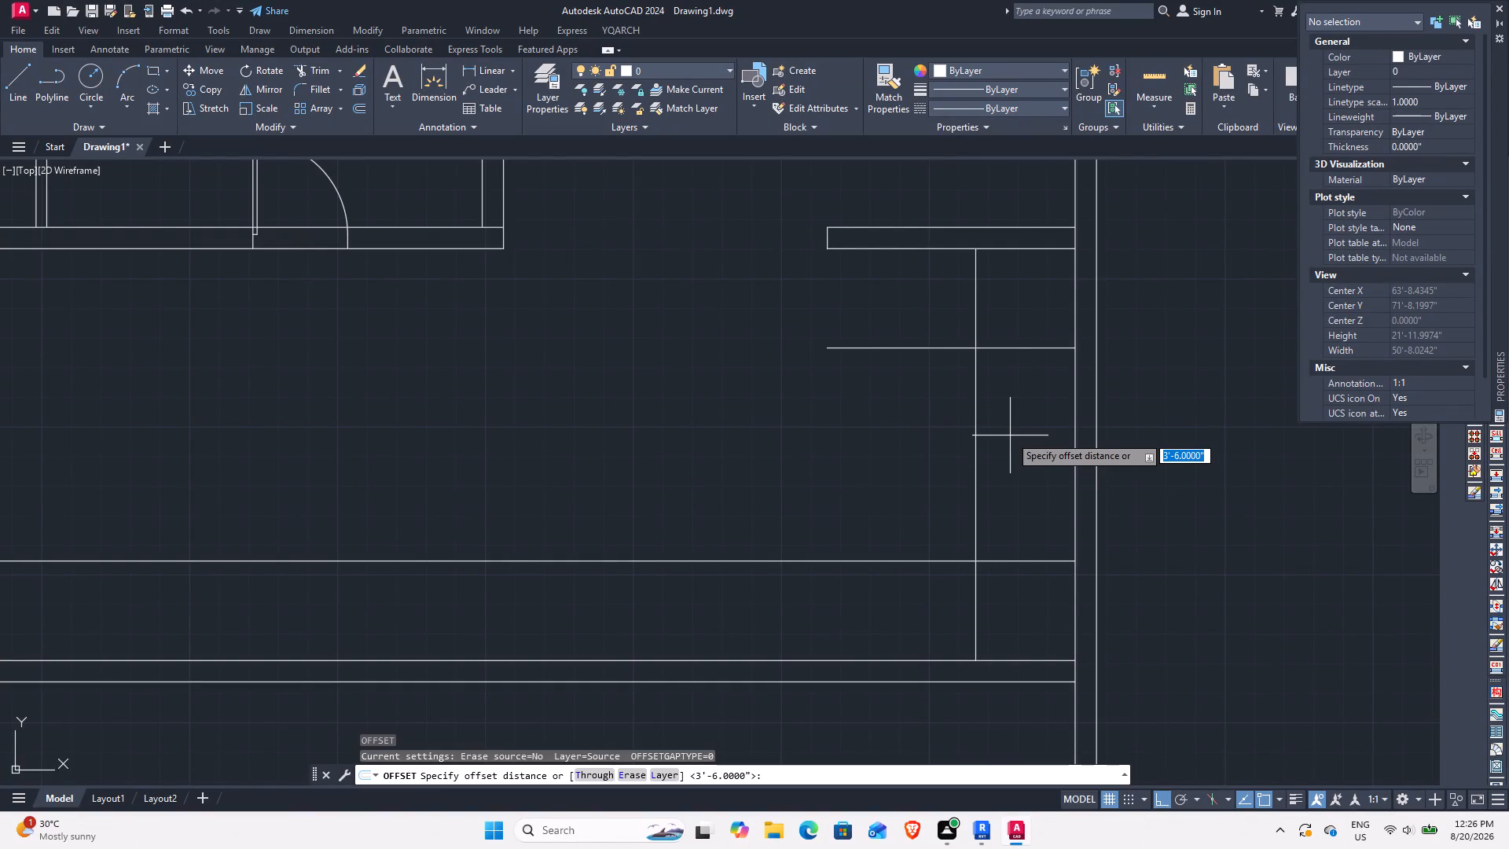
{"action": "type", "text": "10"}
{"action": "key", "text": "Return"}
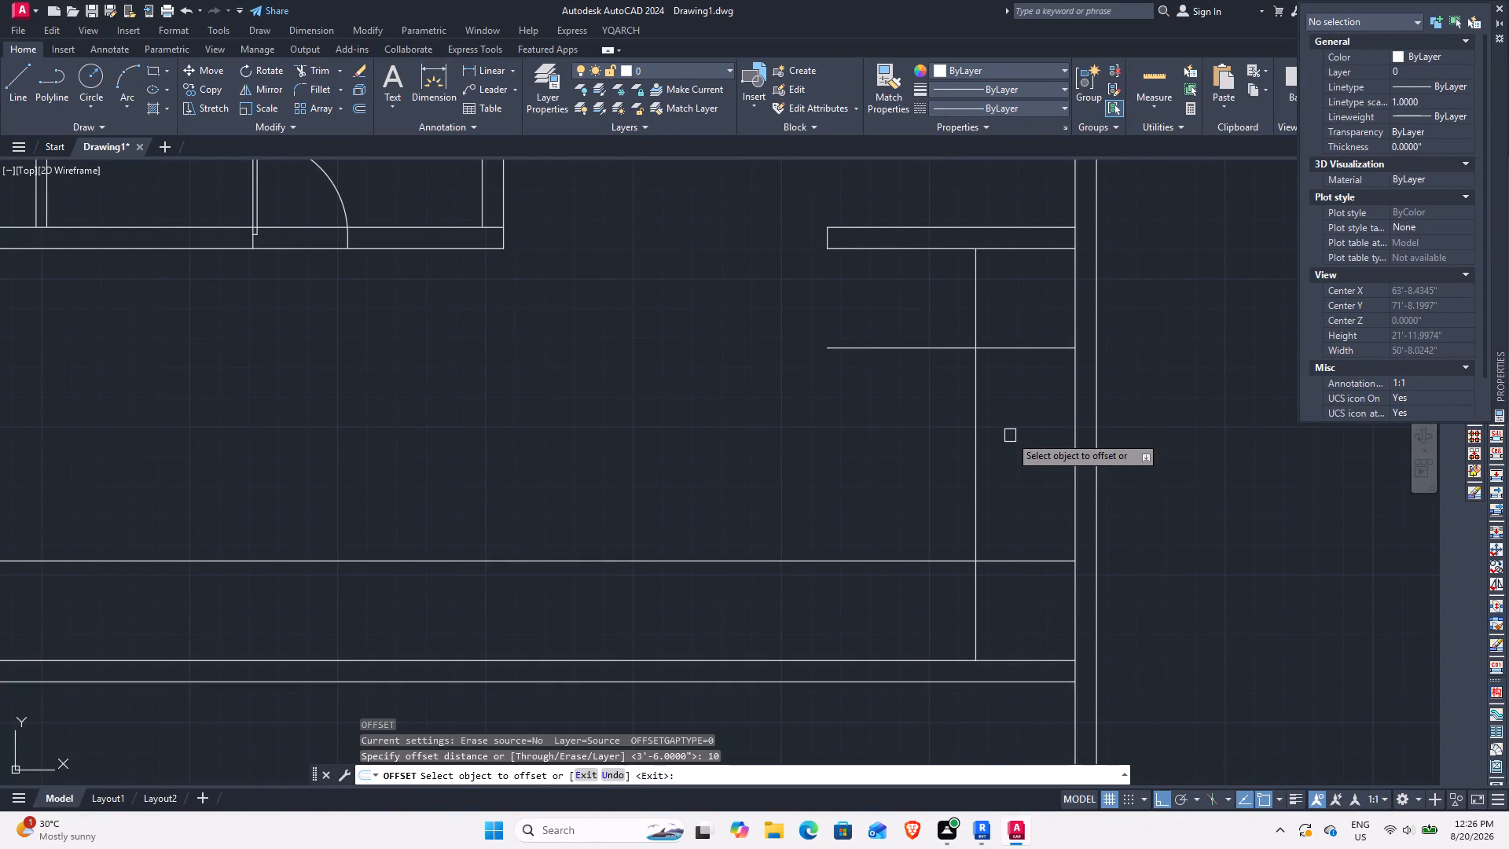
{"action": "left_click", "coordinate": [978, 432]}
{"action": "left_click", "coordinate": [917, 427]}
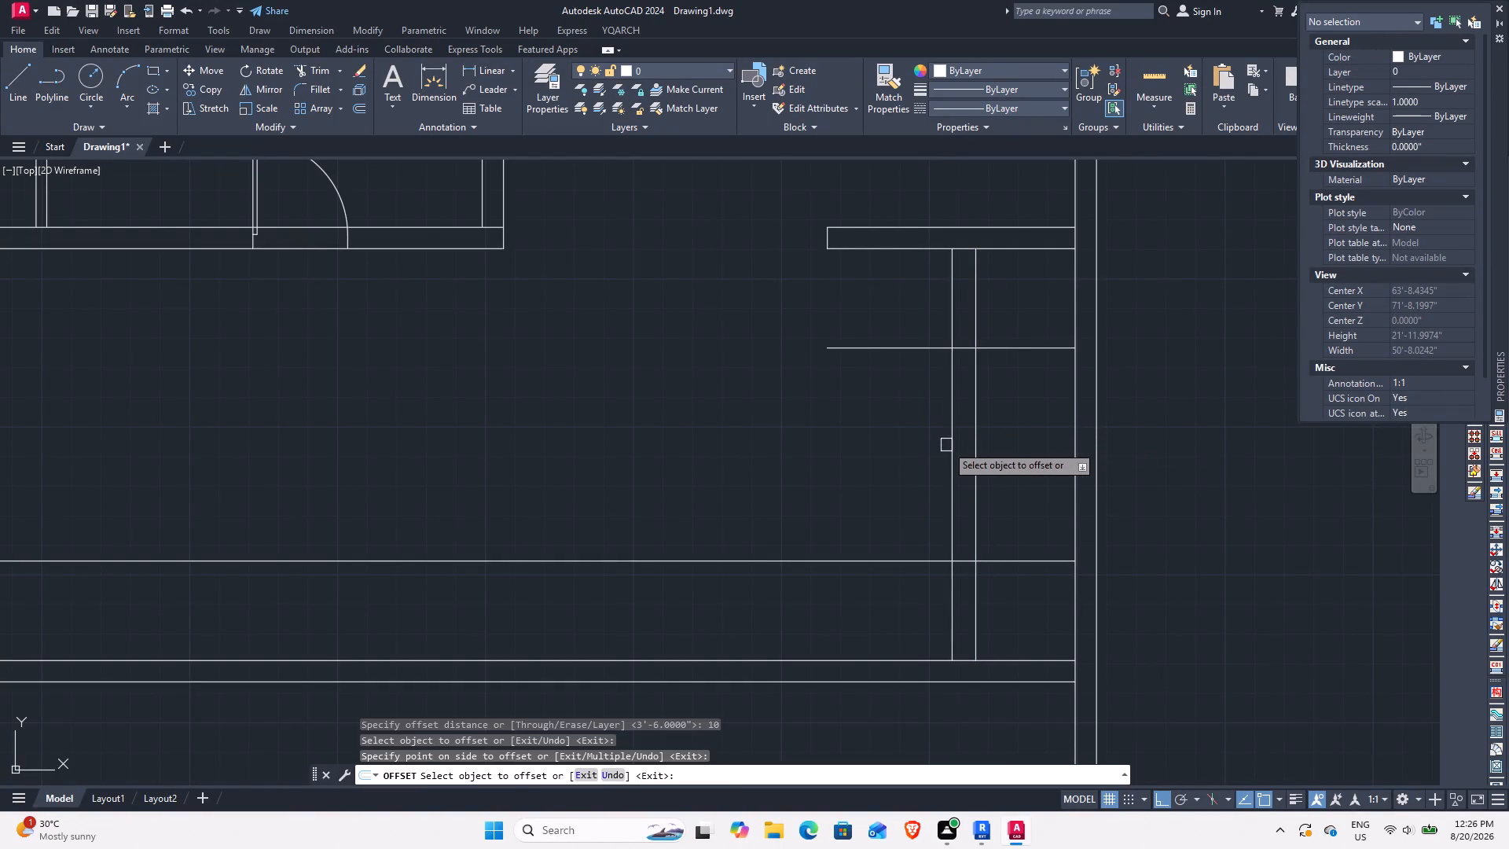
{"action": "left_click", "coordinate": [953, 448]}
{"action": "left_click", "coordinate": [890, 451]}
{"action": "left_click", "coordinate": [927, 461]}
{"action": "left_click", "coordinate": [844, 468]}
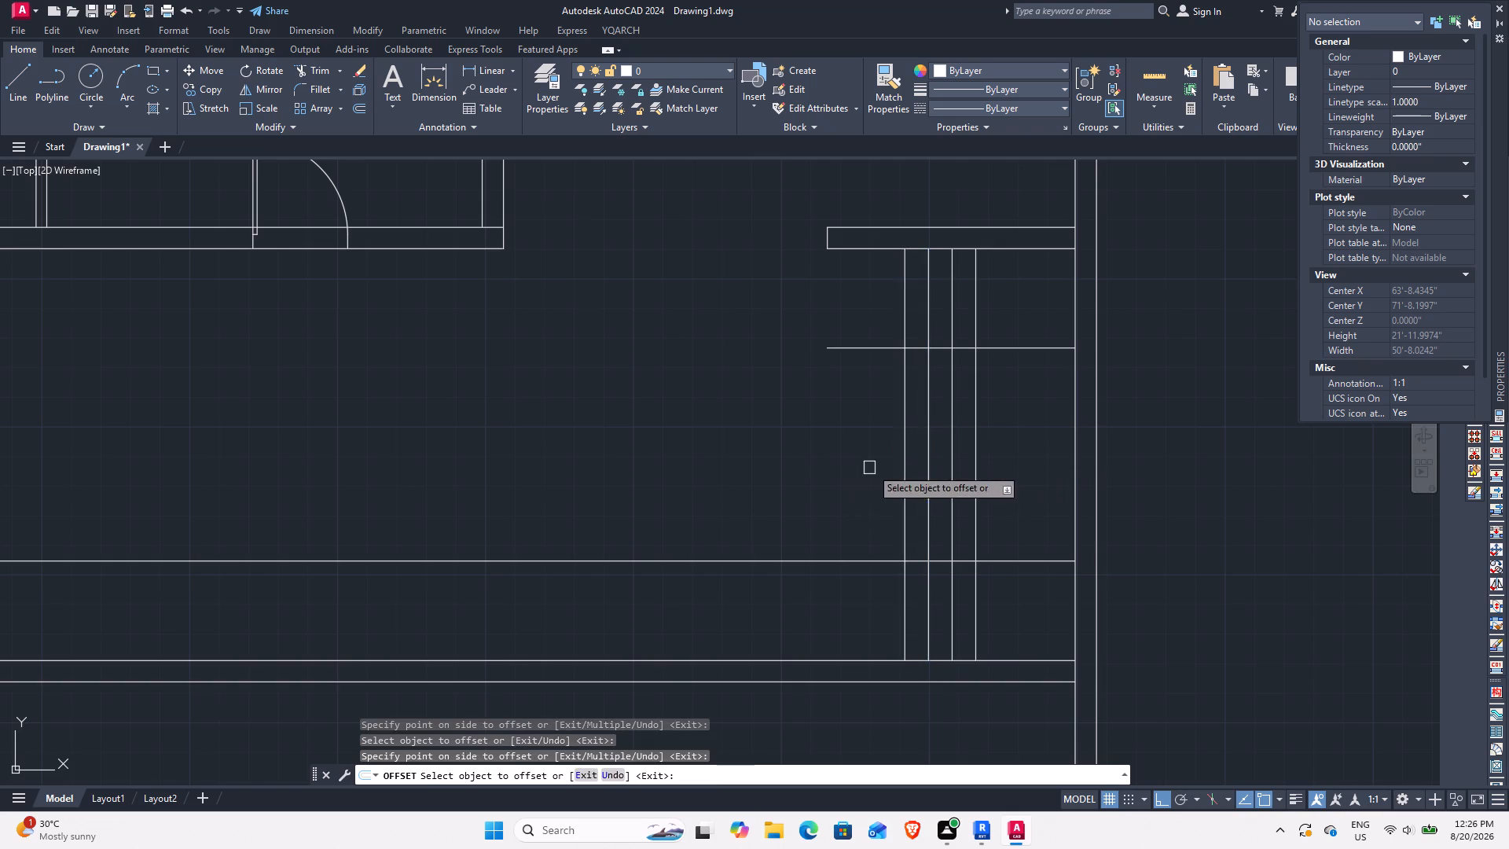
{"action": "left_click", "coordinate": [902, 468]}
{"action": "left_click", "coordinate": [838, 466]}
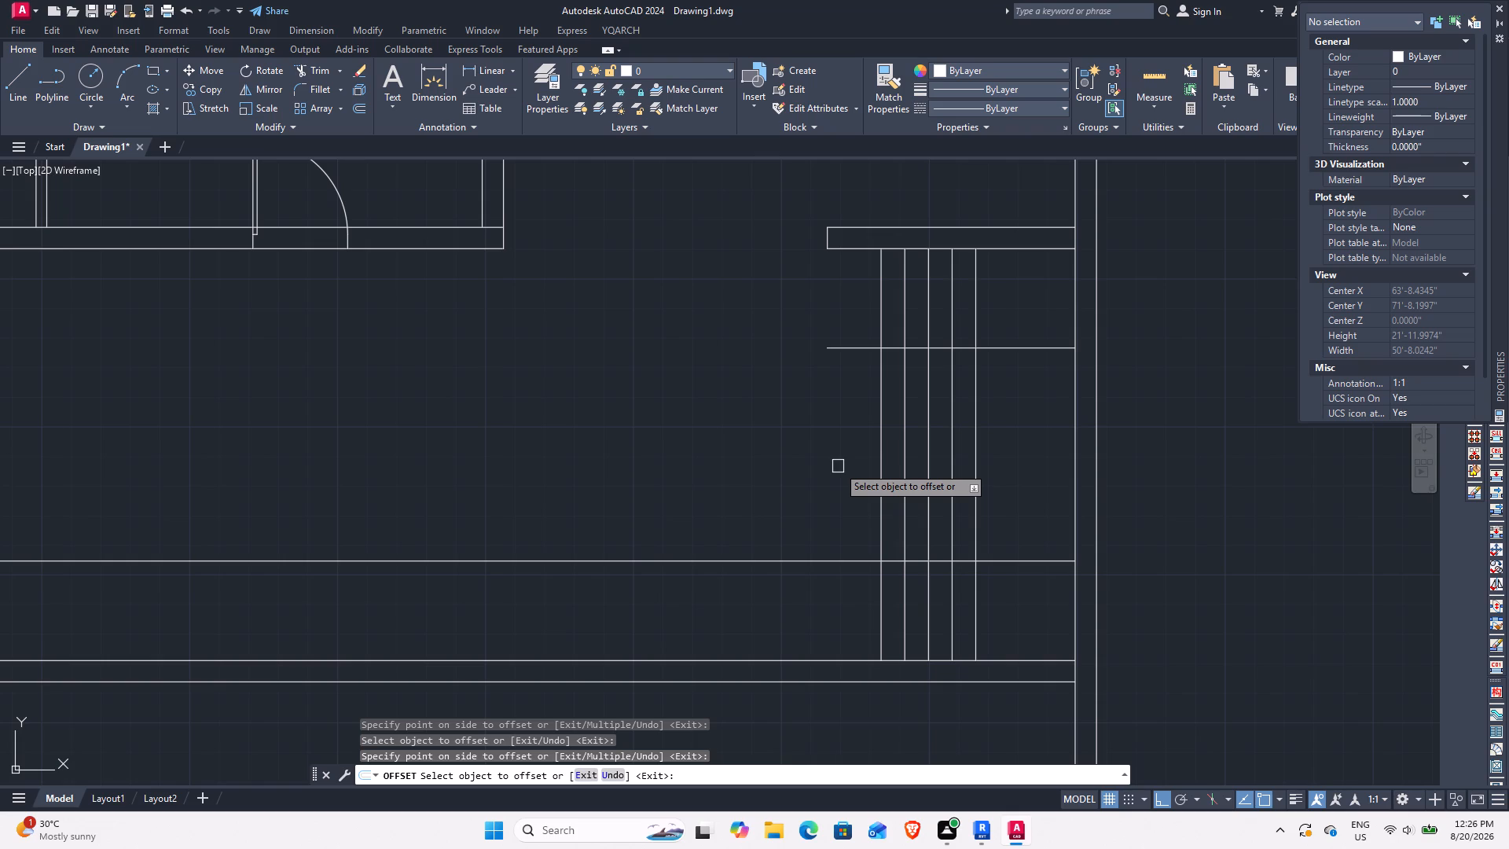
{"action": "key", "text": "Escape"}
Trim both horizontal 3'6" lines beyond the outermost tread, and cut the four offset tread lines between the two flights.
{"action": "type", "text": "TR"}
{"action": "key", "text": "space"}
{"action": "left_click", "coordinate": [866, 325]}
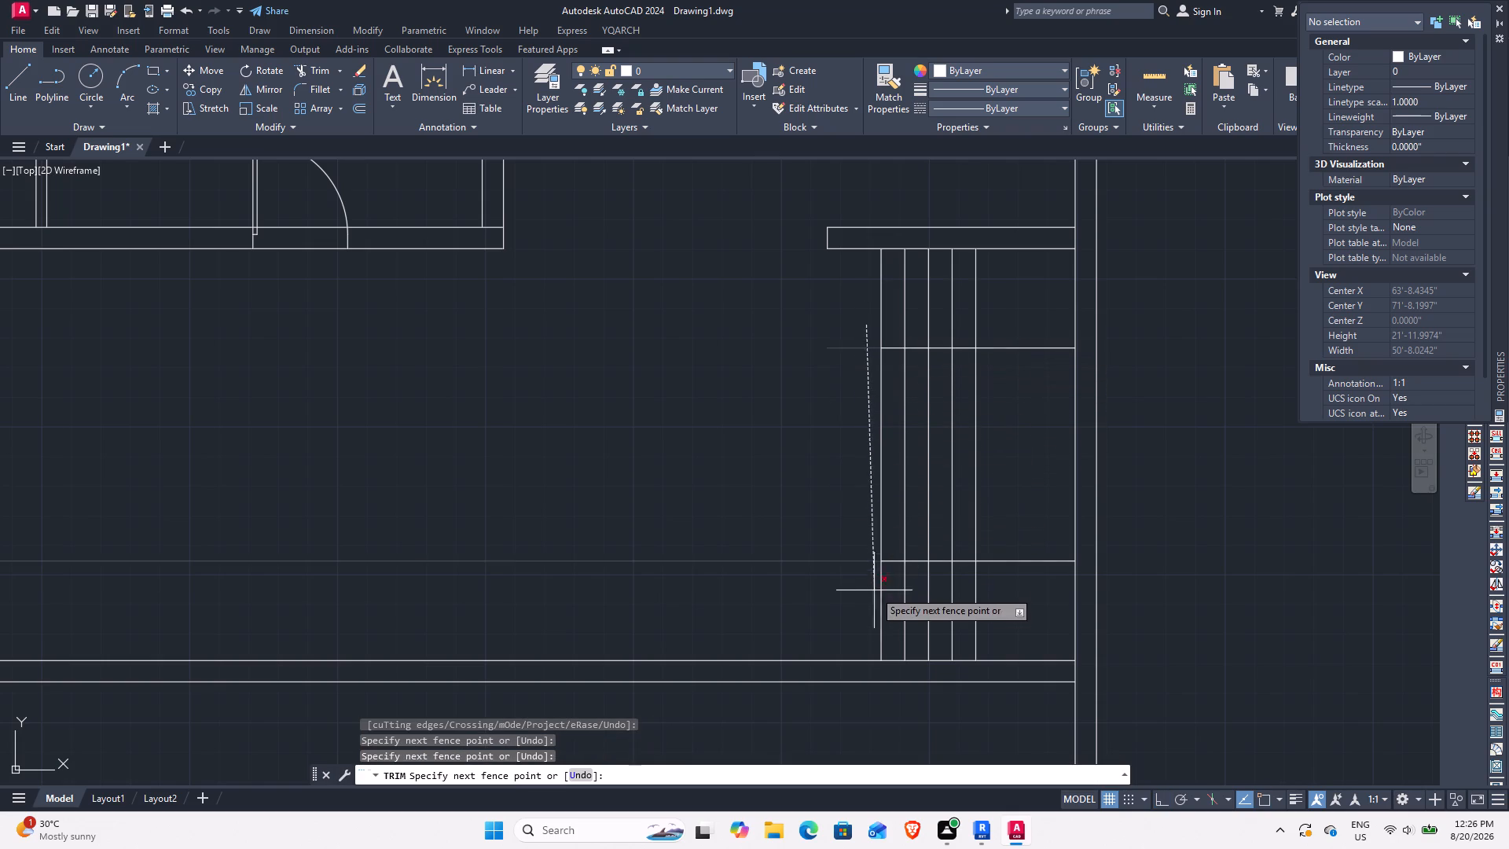
{"action": "left_click", "coordinate": [863, 603]}
{"action": "left_click", "coordinate": [856, 497]}
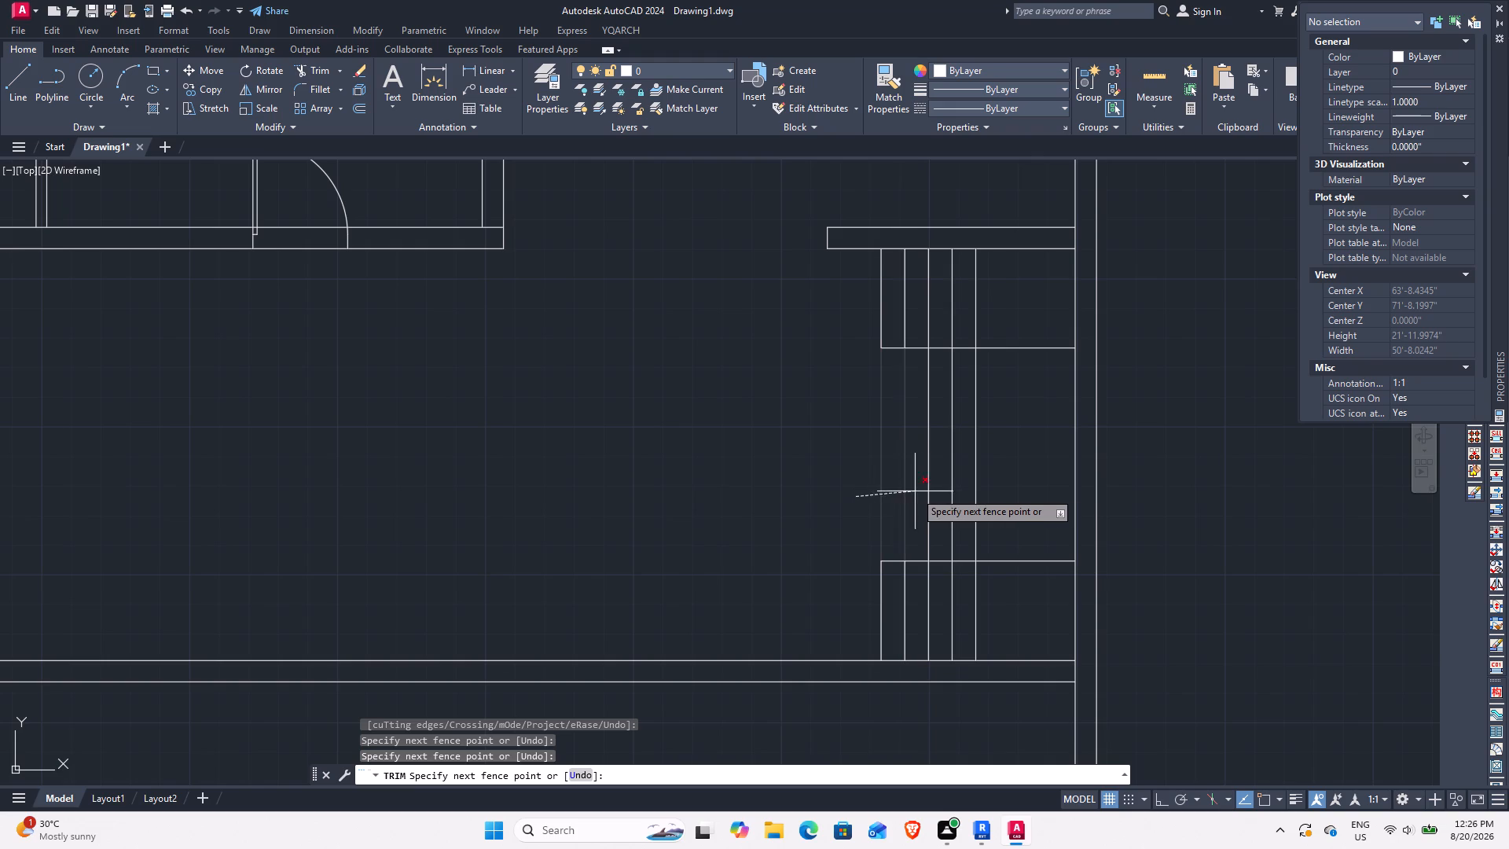
{"action": "left_click", "coordinate": [962, 485]}
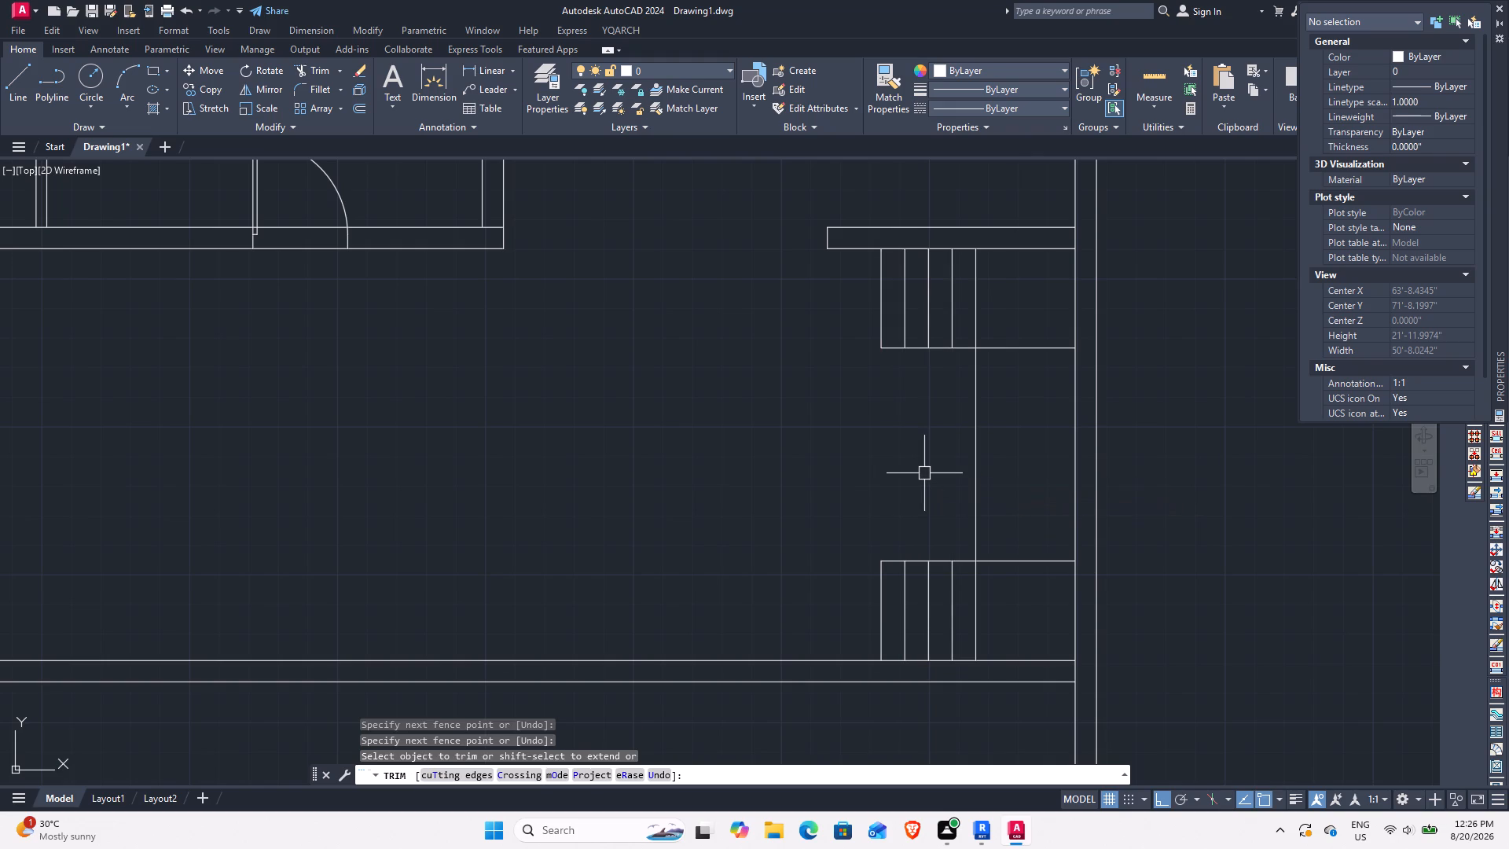
{"action": "key", "text": "Escape"}
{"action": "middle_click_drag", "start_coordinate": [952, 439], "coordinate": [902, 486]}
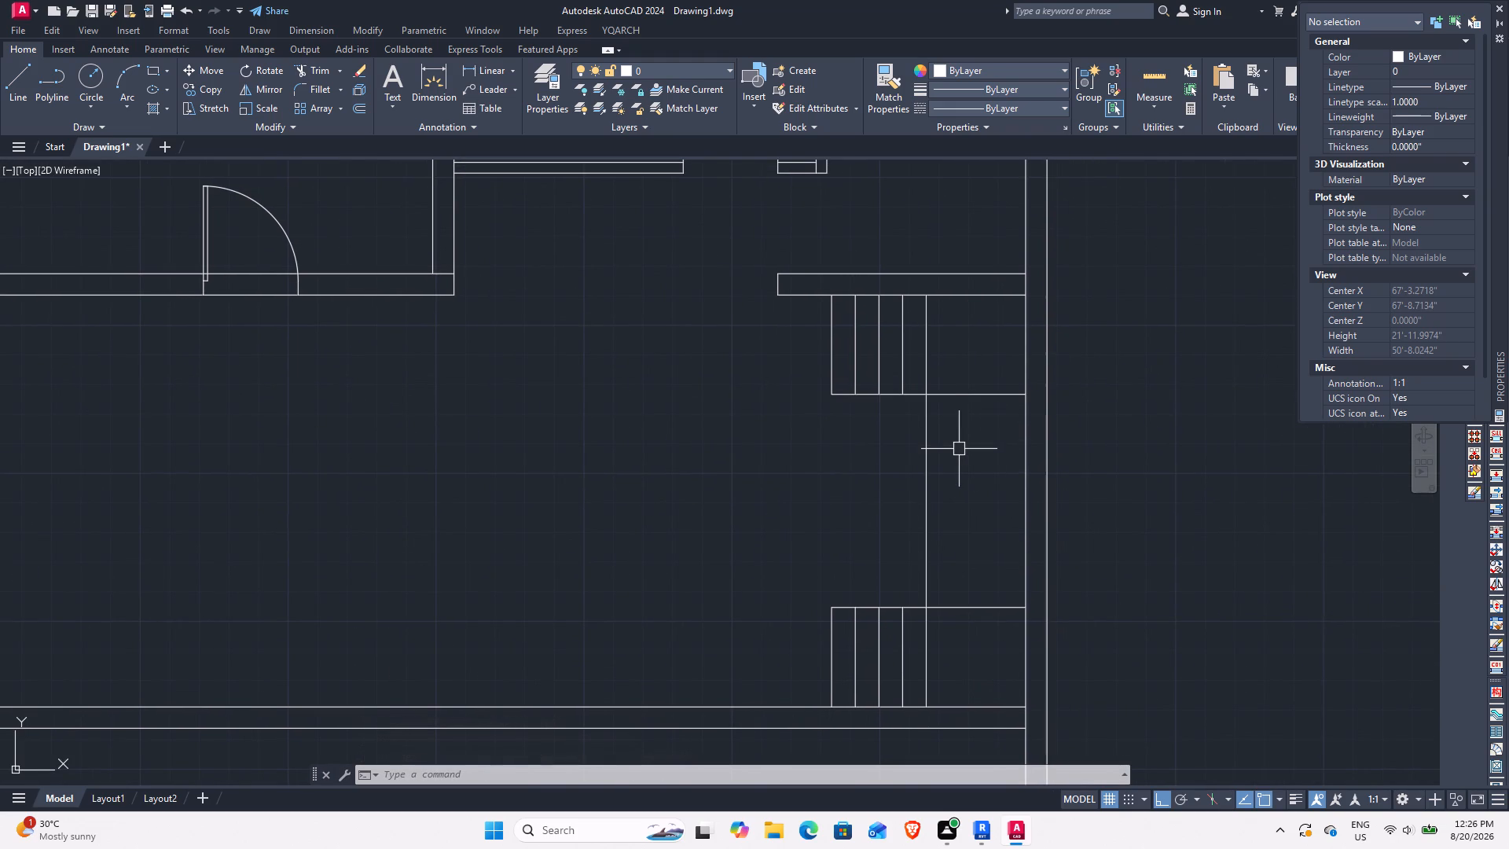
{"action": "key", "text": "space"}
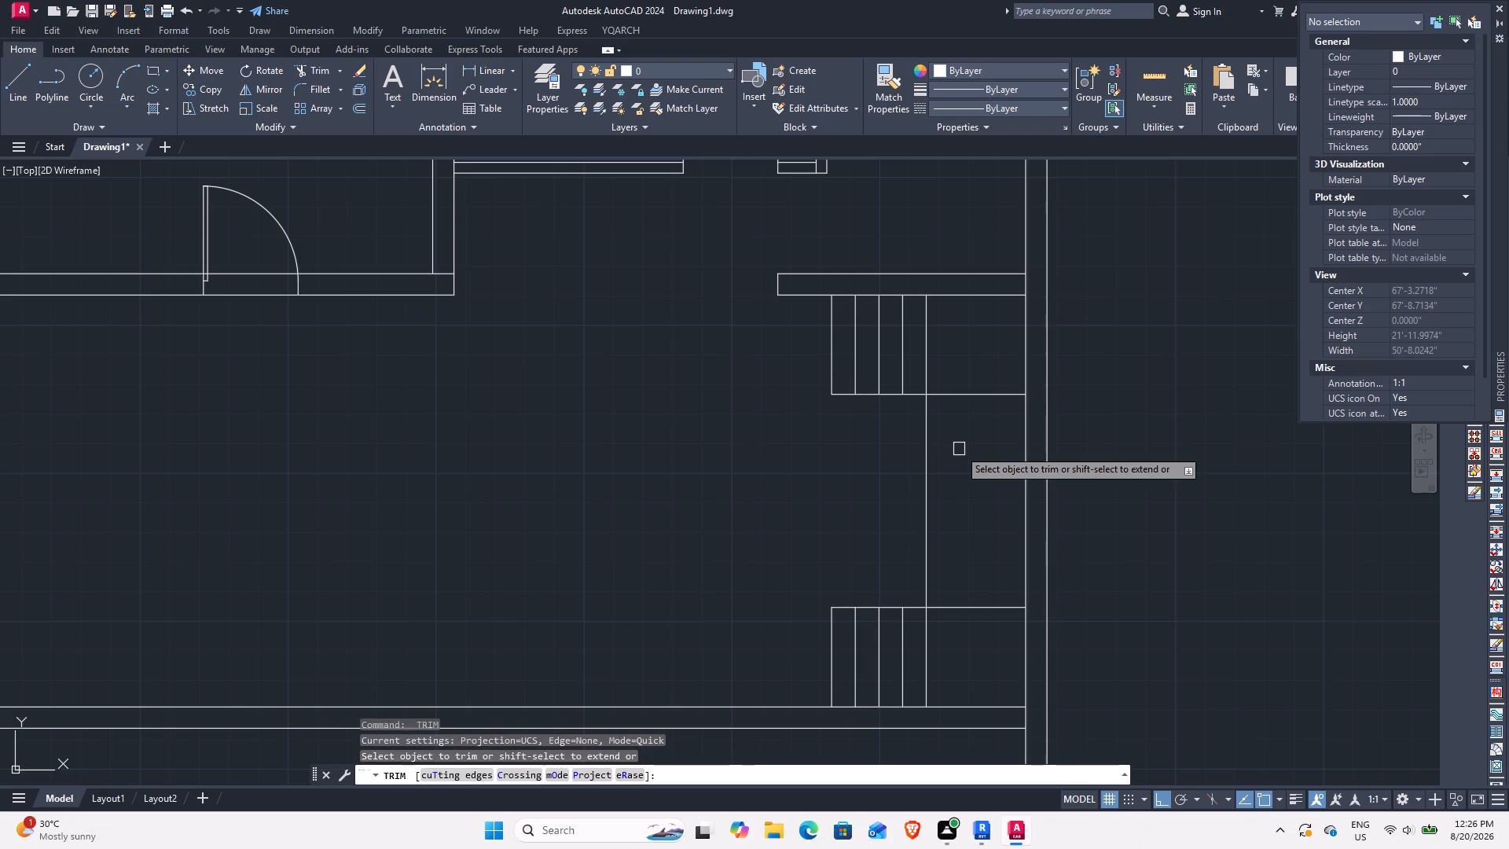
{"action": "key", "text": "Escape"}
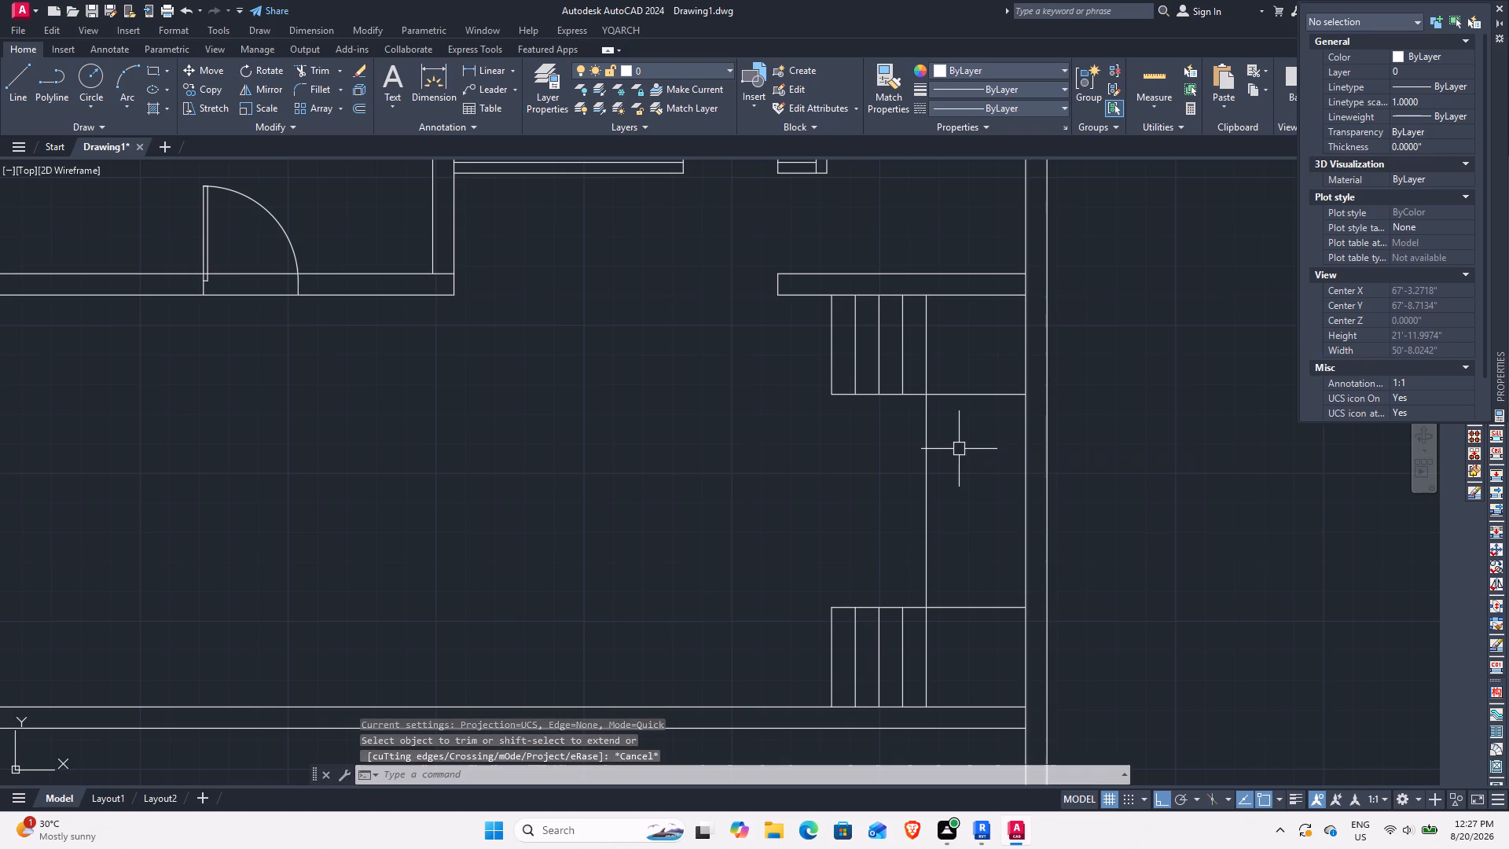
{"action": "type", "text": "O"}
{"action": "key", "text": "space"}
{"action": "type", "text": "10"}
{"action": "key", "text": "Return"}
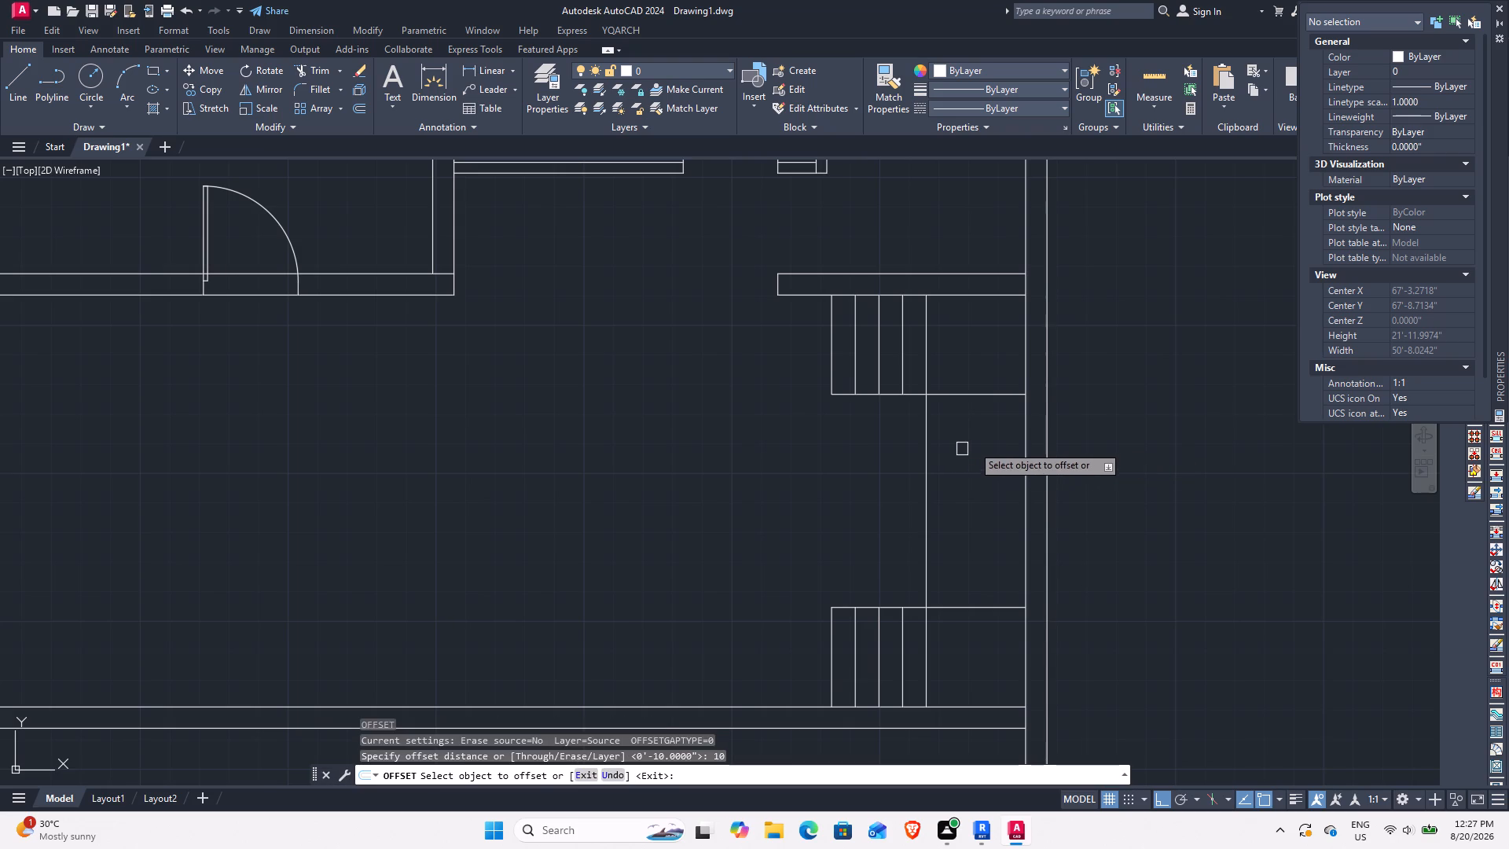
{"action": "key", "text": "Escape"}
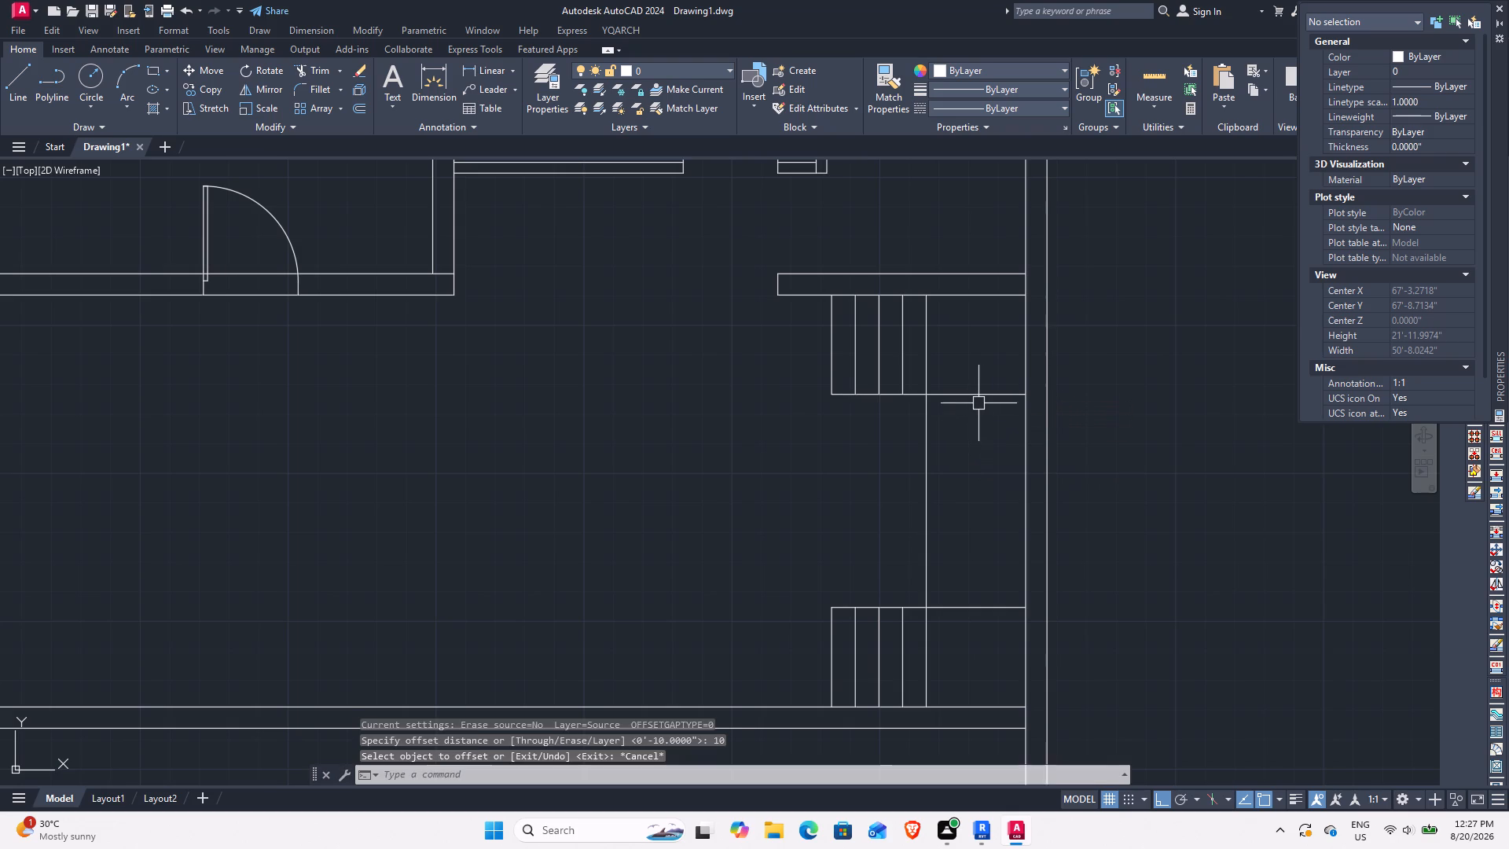
Draw a line along the upper landing's bottom edge, from the exterior wall's inner line to the vertical stair line.
{"action": "scroll", "coordinate": [978, 402], "scroll_direction": "up", "scroll_amount": 1}
{"action": "type", "text": "L"}
{"action": "key", "text": "space"}
{"action": "left_click", "coordinate": [1049, 393]}
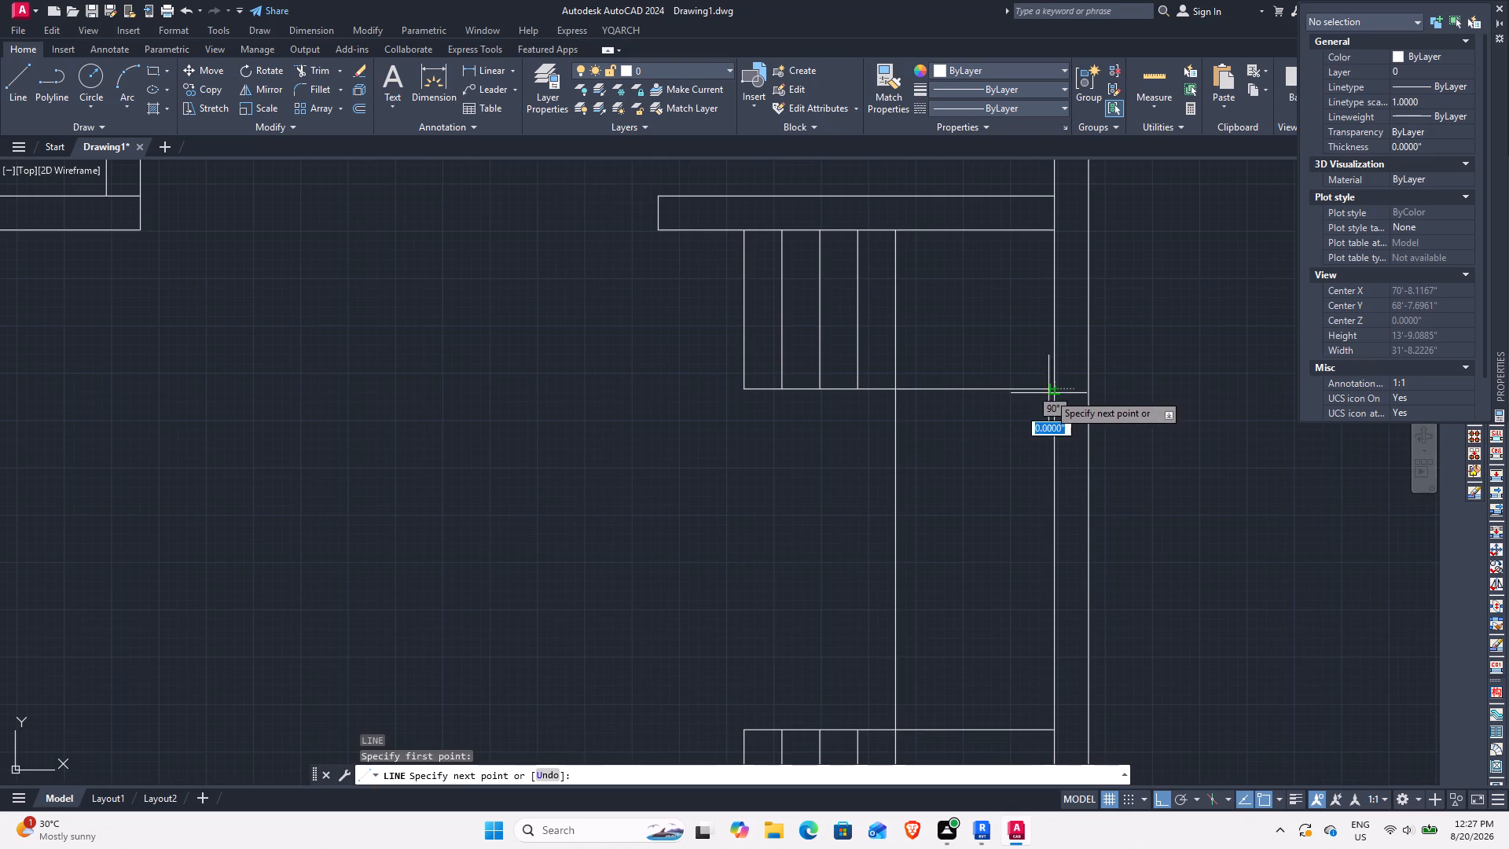
{"action": "left_click", "coordinate": [894, 391]}
{"action": "key", "text": "Escape"}
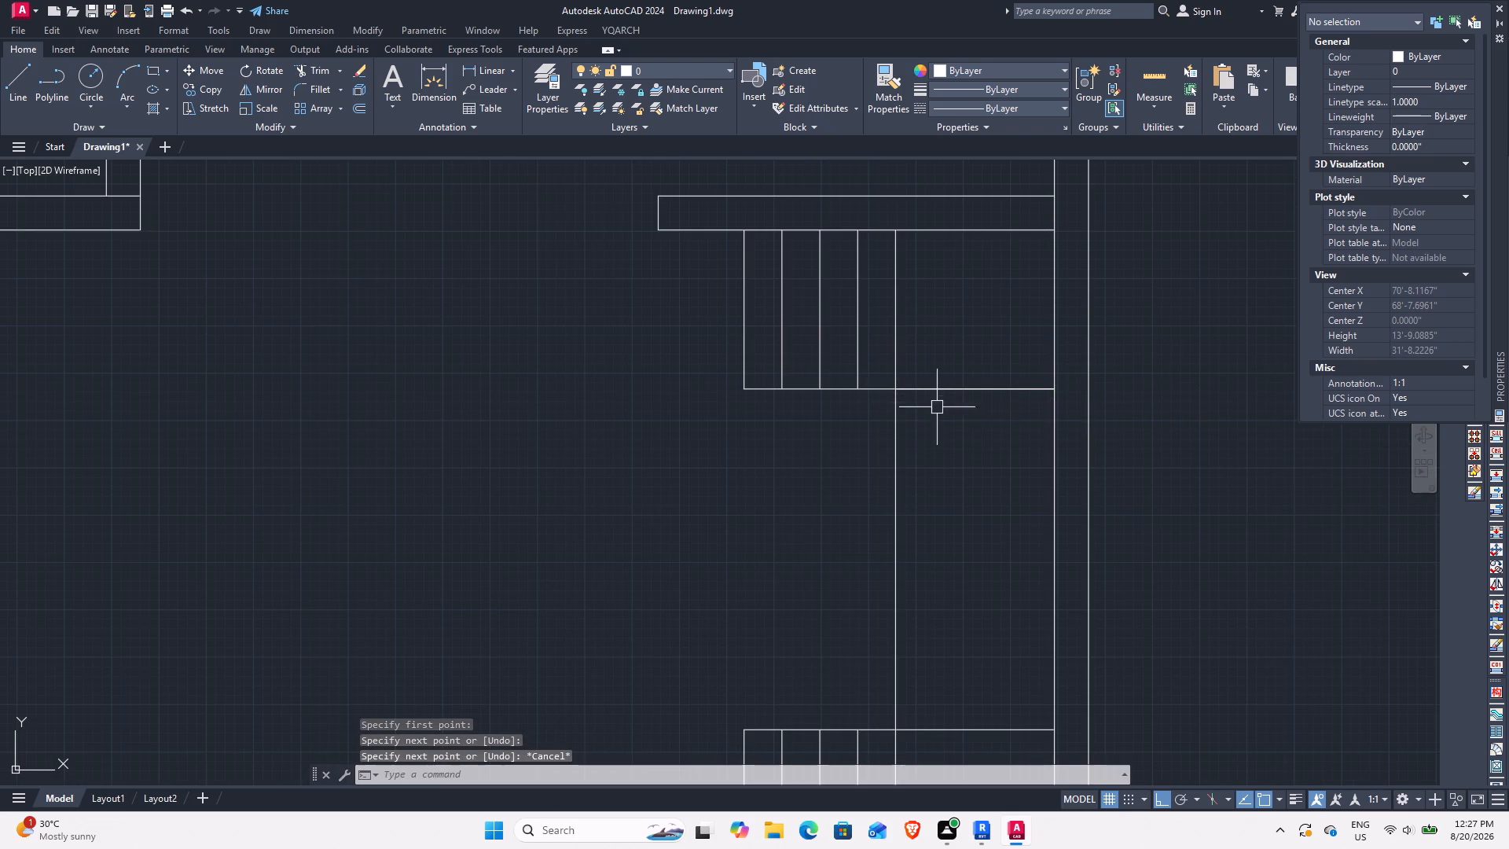
Move the new landing-edge line 10" down to form the first tread of the side flight.
{"action": "left_click", "coordinate": [1034, 391]}
{"action": "type", "text": "M"}
{"action": "key", "text": "space"}
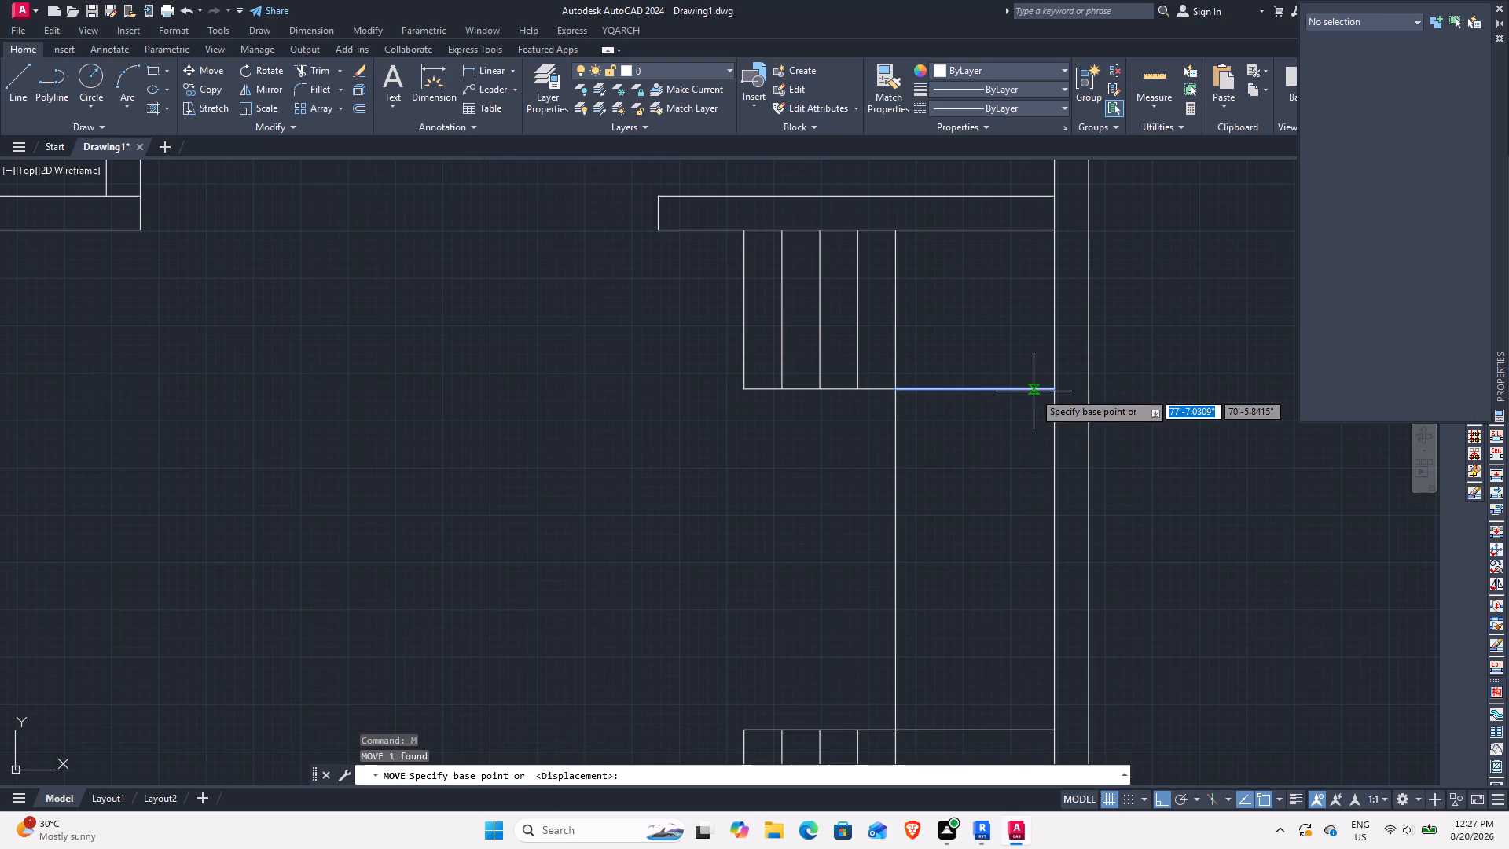
{"action": "left_click", "coordinate": [1059, 391]}
{"action": "type", "text": "10"}
{"action": "key", "text": "apostrophe"}
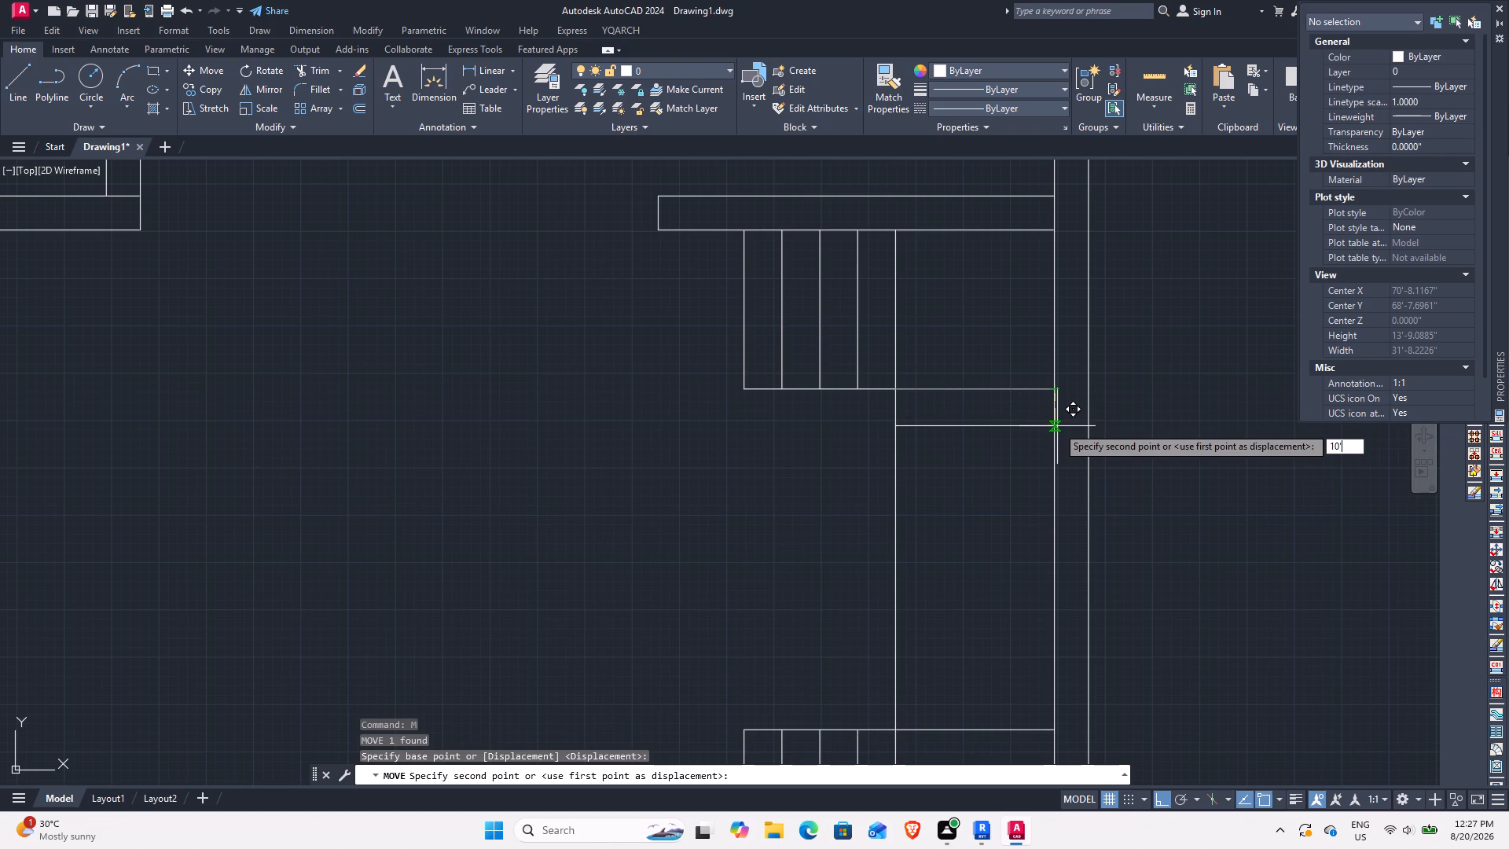
{"action": "key", "text": "BackSpace"}
{"action": "key", "text": "Return"}
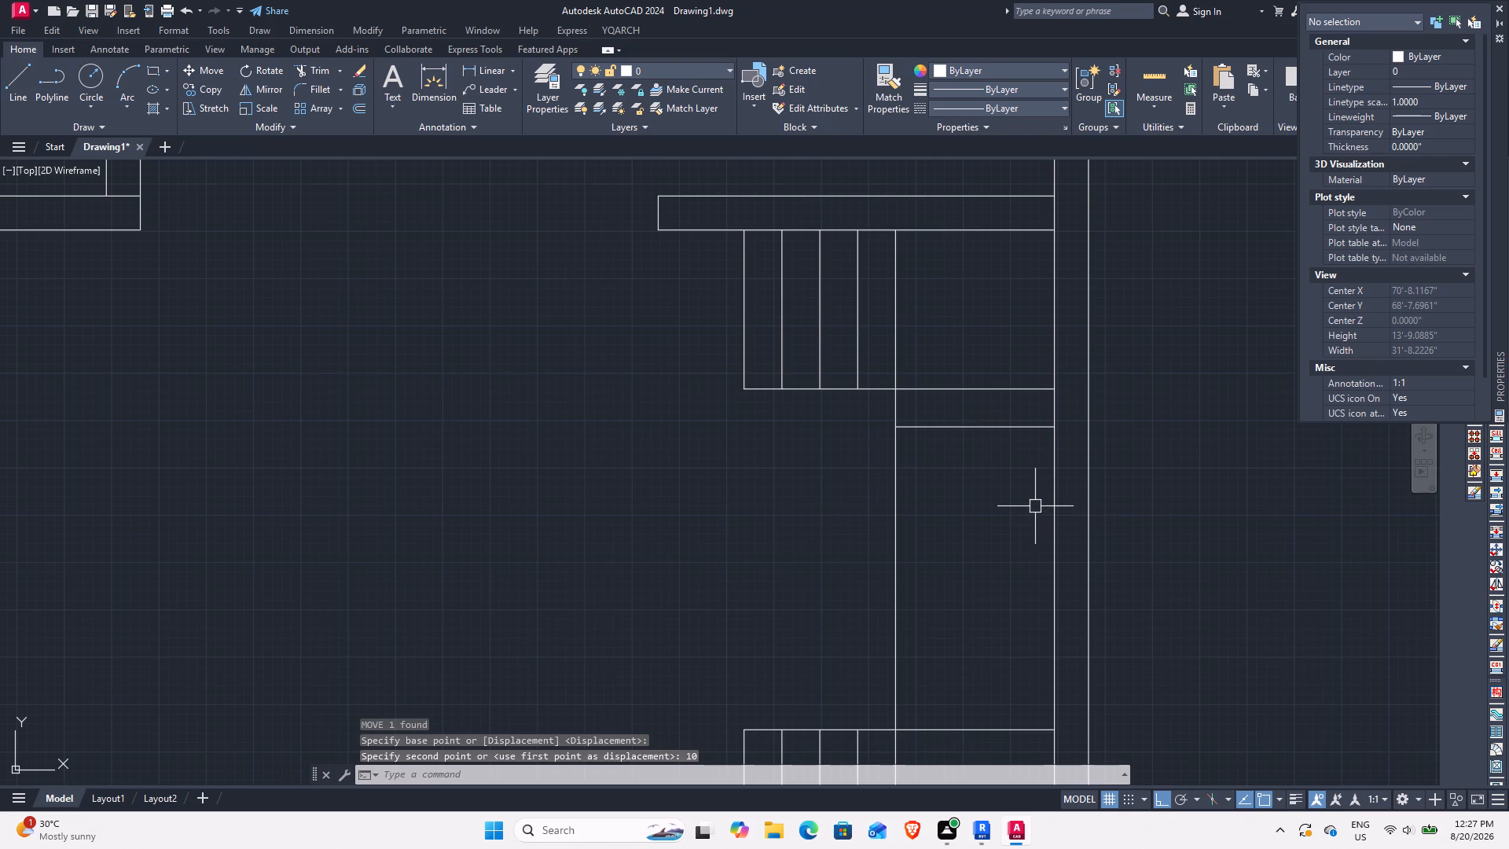
Offset the side flight's first tread line 10" downward seven times in succession, filling the flight to the lower landing.
{"action": "type", "text": "O"}
{"action": "key", "text": "space"}
{"action": "key", "text": "space"}
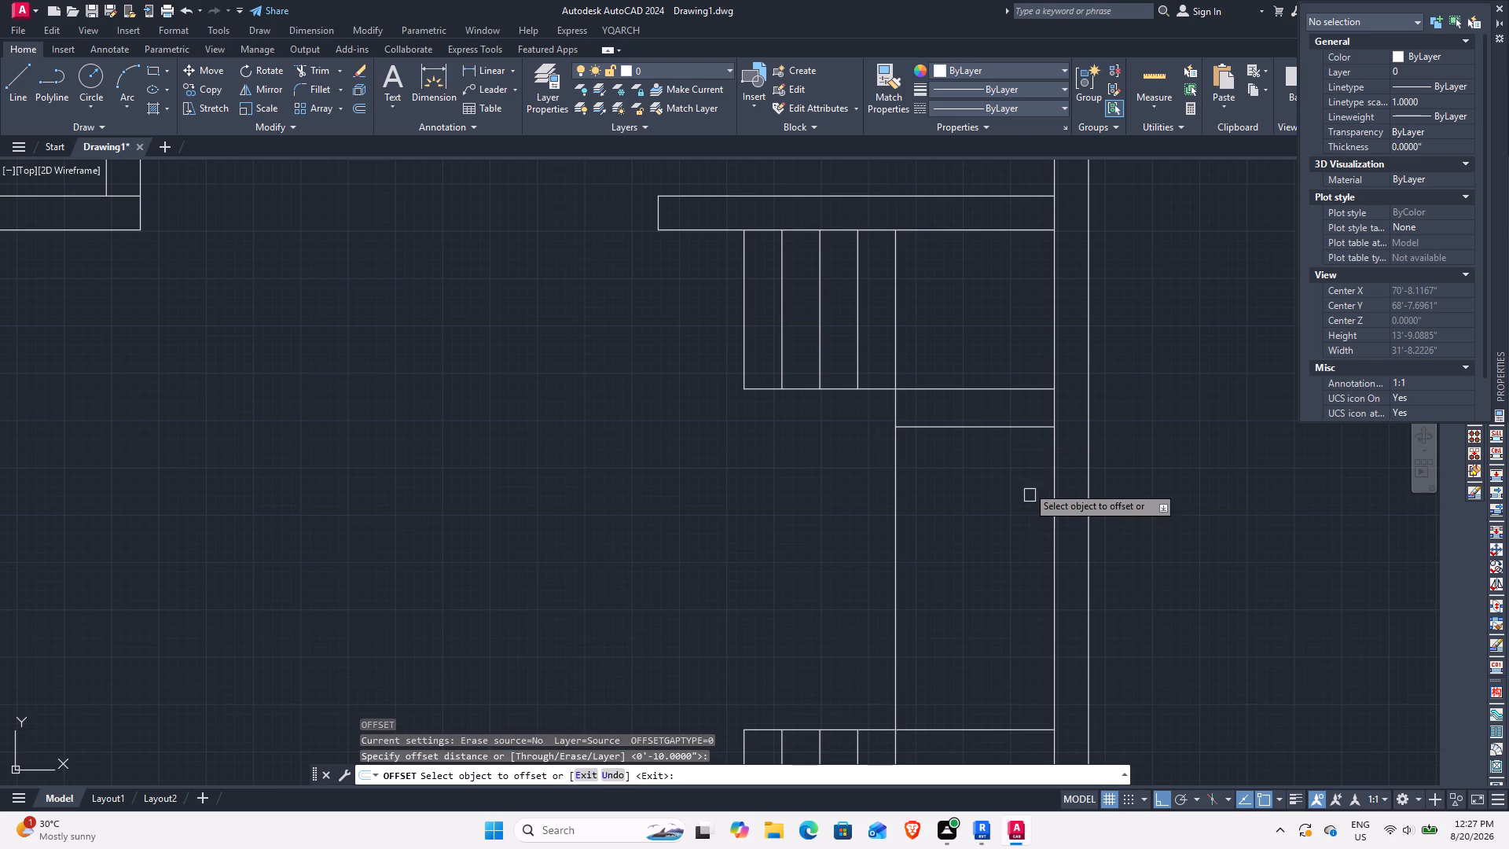
{"action": "left_click", "coordinate": [1019, 429]}
{"action": "left_click", "coordinate": [1012, 499]}
{"action": "left_click", "coordinate": [1008, 465]}
{"action": "left_click", "coordinate": [1000, 546]}
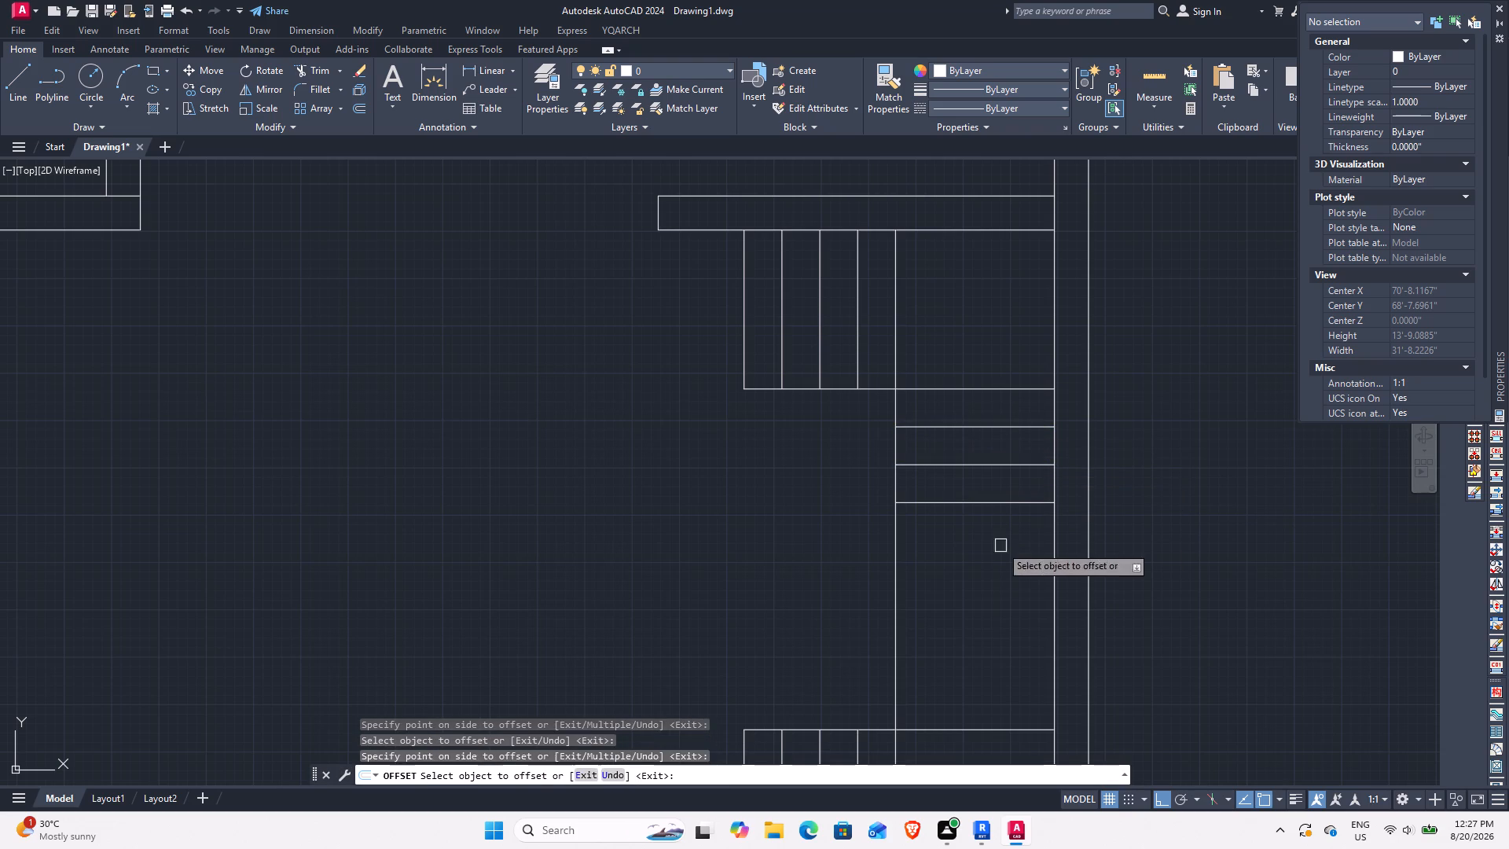
{"action": "left_click", "coordinate": [1015, 504]}
{"action": "left_click", "coordinate": [1002, 570]}
{"action": "left_click", "coordinate": [1008, 535]}
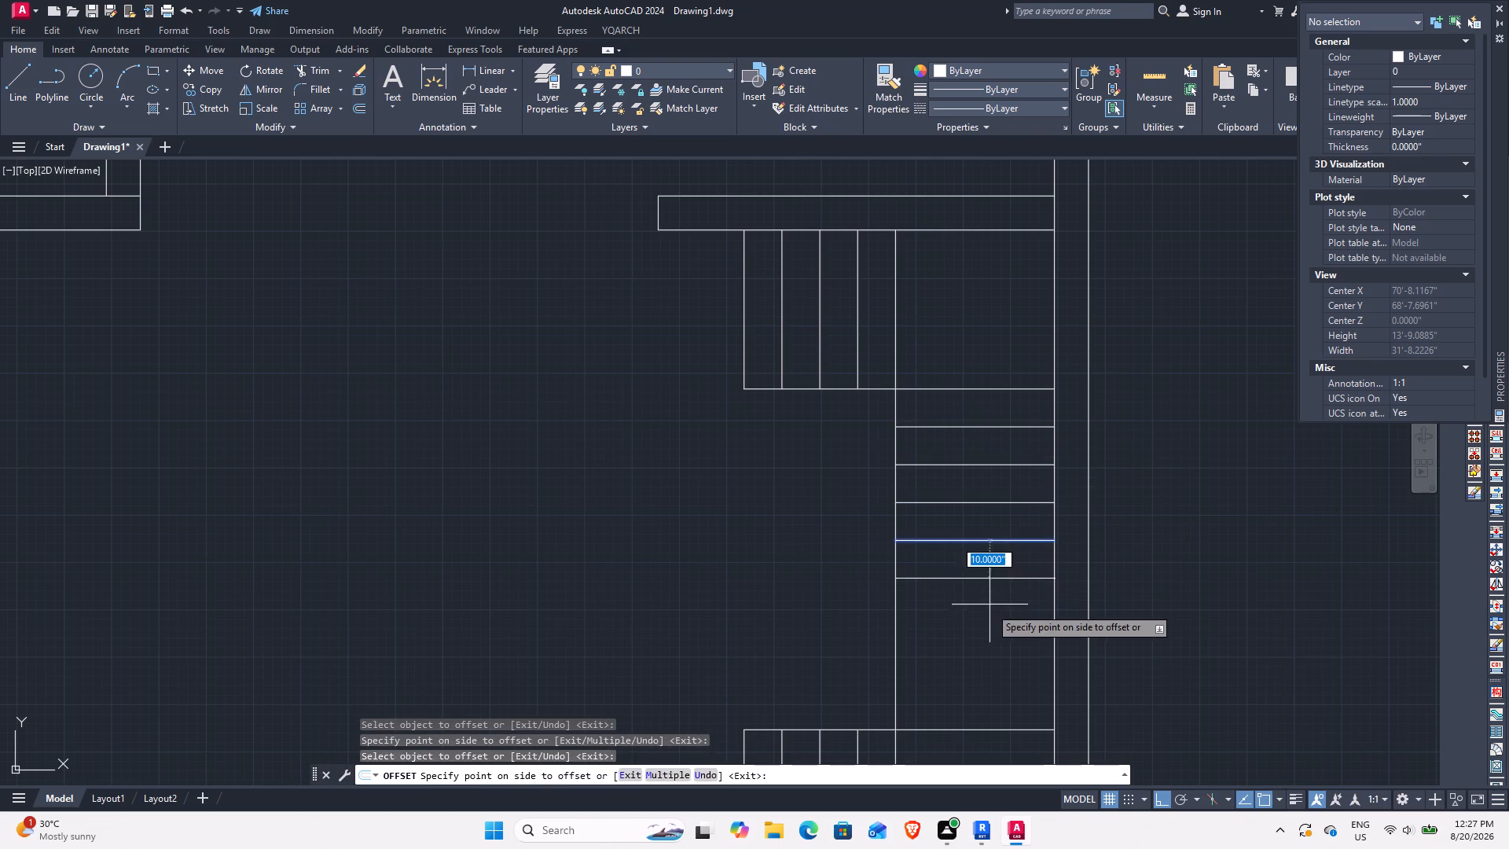
{"action": "left_click", "coordinate": [988, 615]}
{"action": "middle_click_drag", "start_coordinate": [988, 615], "coordinate": [989, 489]}
{"action": "left_click", "coordinate": [994, 455]}
{"action": "left_click", "coordinate": [994, 513]}
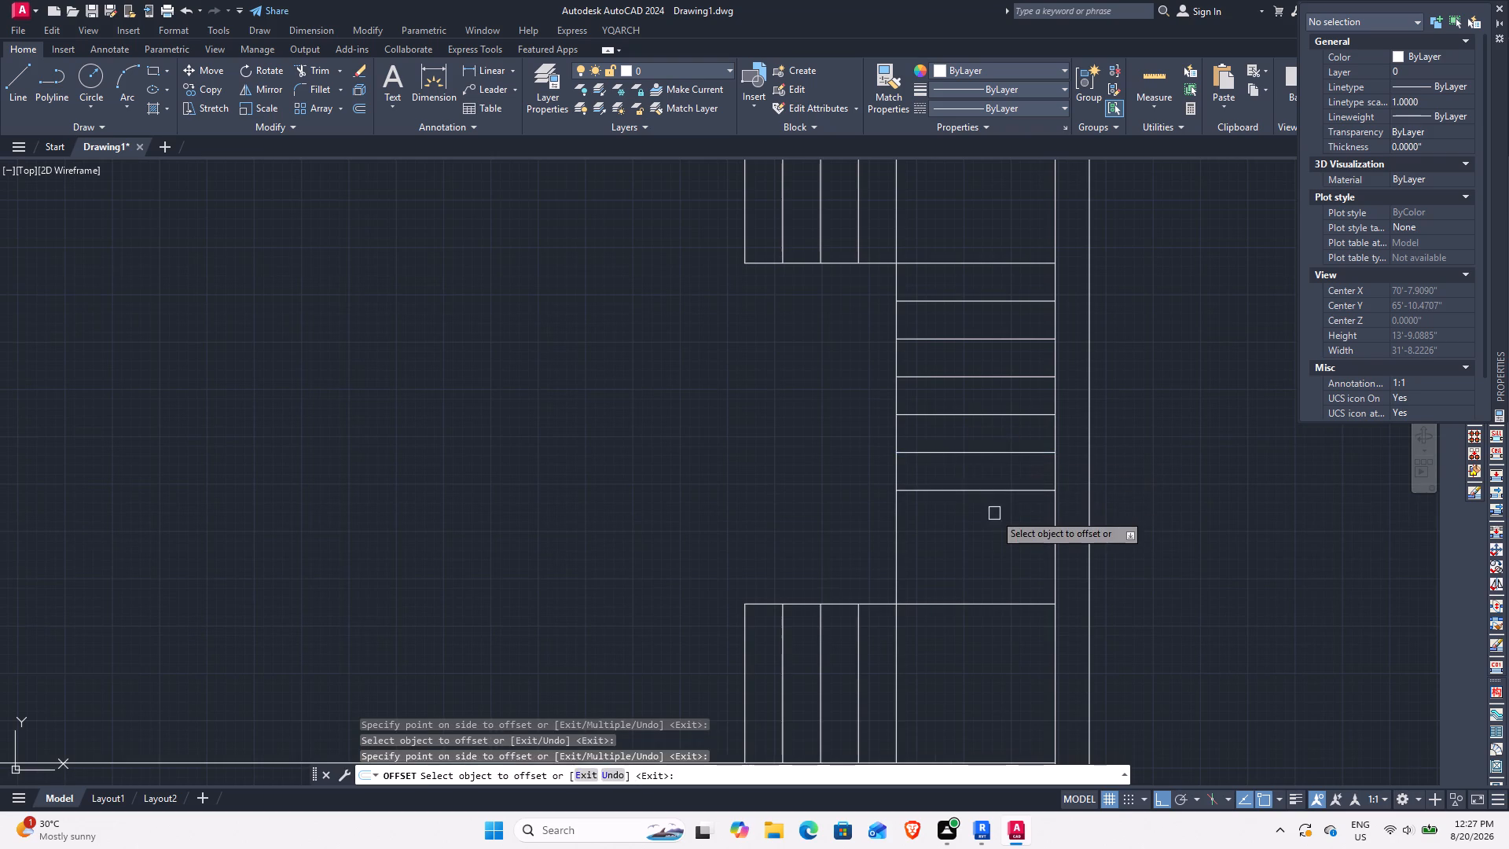
{"action": "left_click", "coordinate": [1004, 492]}
{"action": "left_click", "coordinate": [1004, 546]}
{"action": "left_click", "coordinate": [1000, 526]}
{"action": "left_click", "coordinate": [992, 586]}
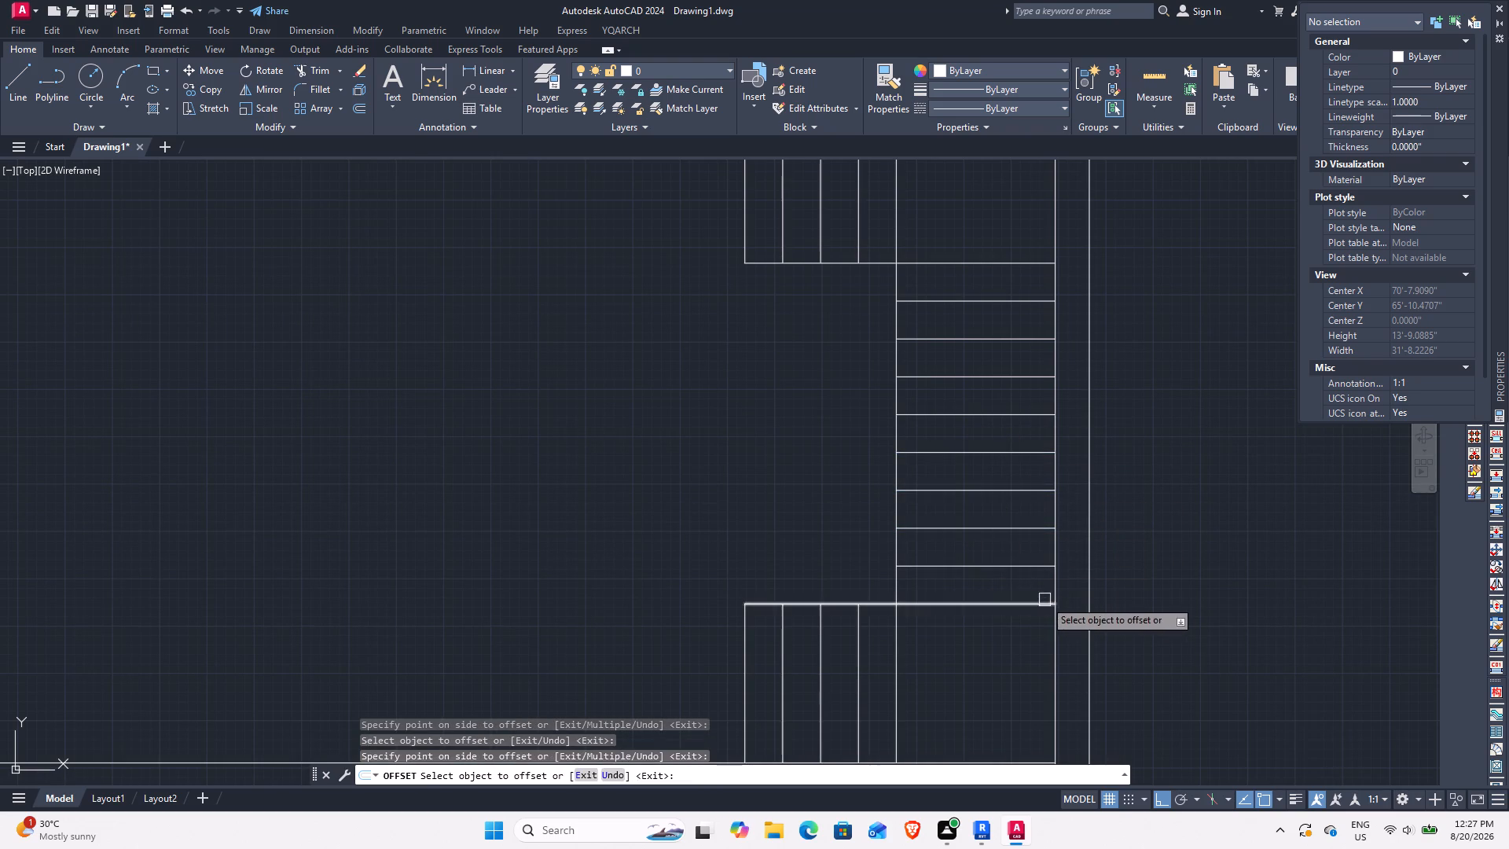
{"action": "key", "text": "Escape"}
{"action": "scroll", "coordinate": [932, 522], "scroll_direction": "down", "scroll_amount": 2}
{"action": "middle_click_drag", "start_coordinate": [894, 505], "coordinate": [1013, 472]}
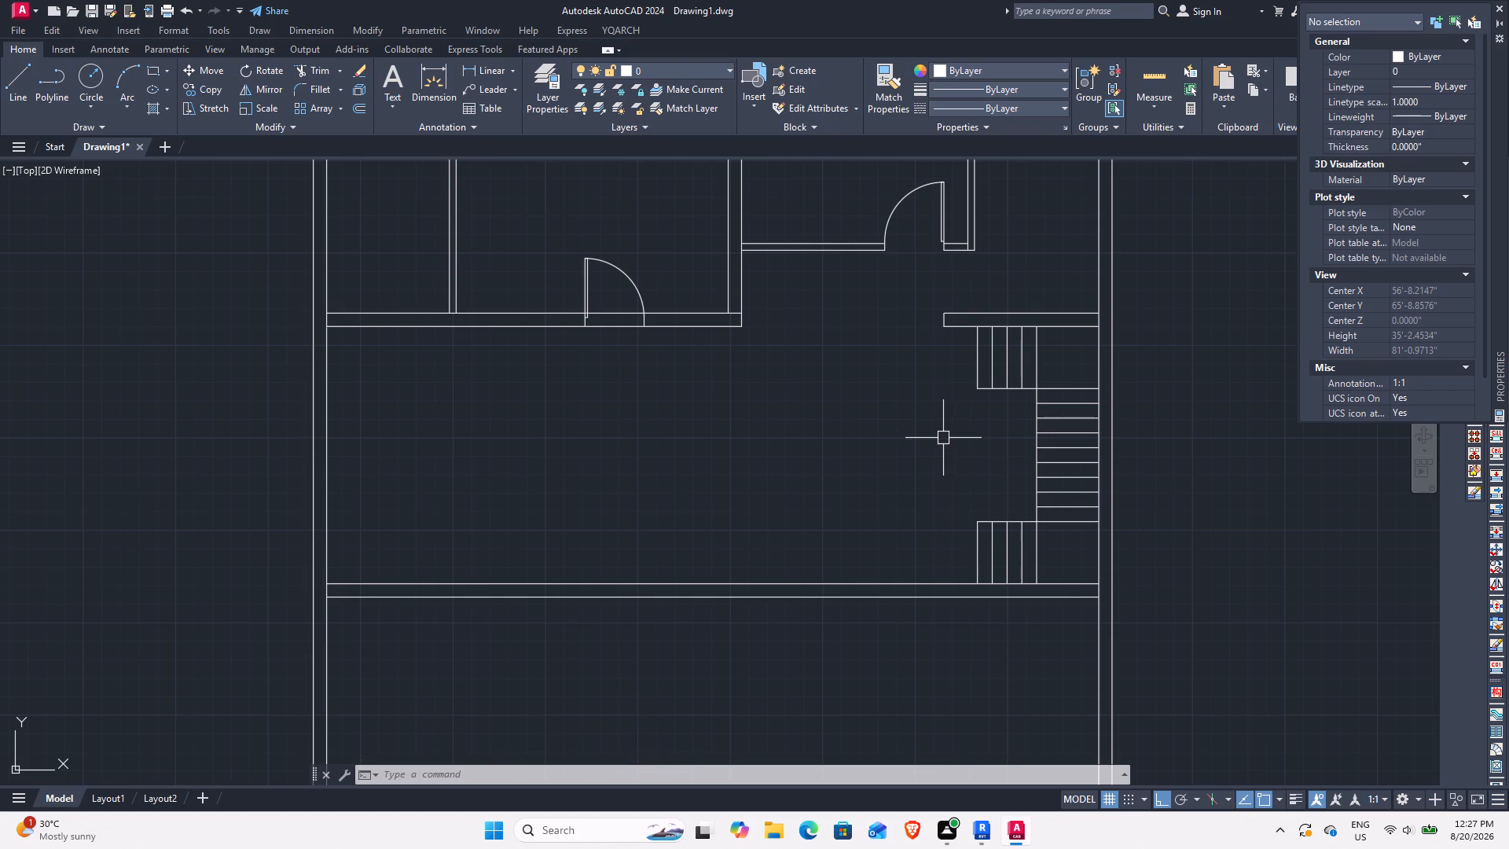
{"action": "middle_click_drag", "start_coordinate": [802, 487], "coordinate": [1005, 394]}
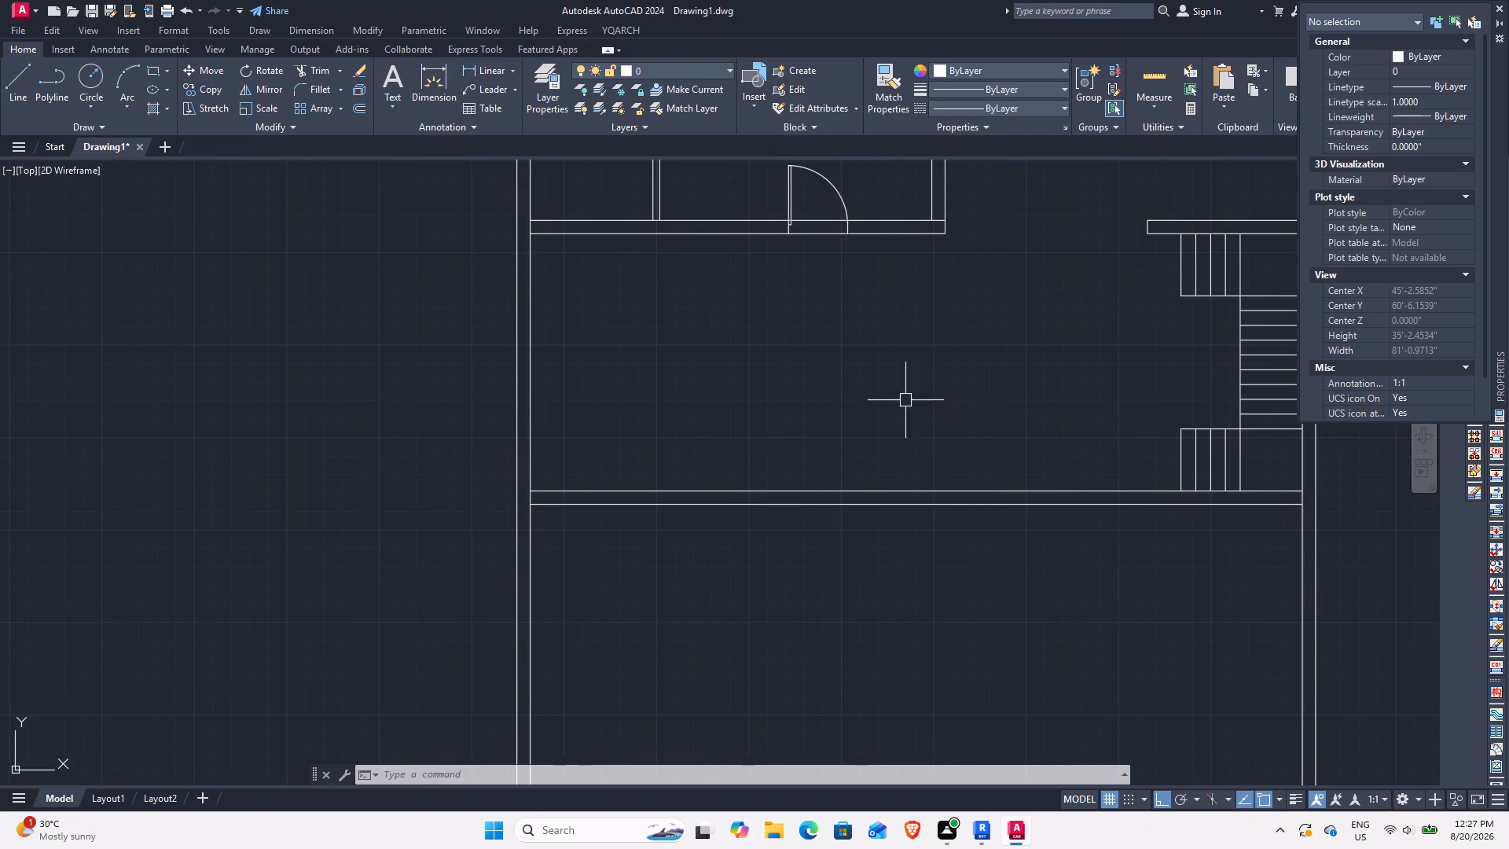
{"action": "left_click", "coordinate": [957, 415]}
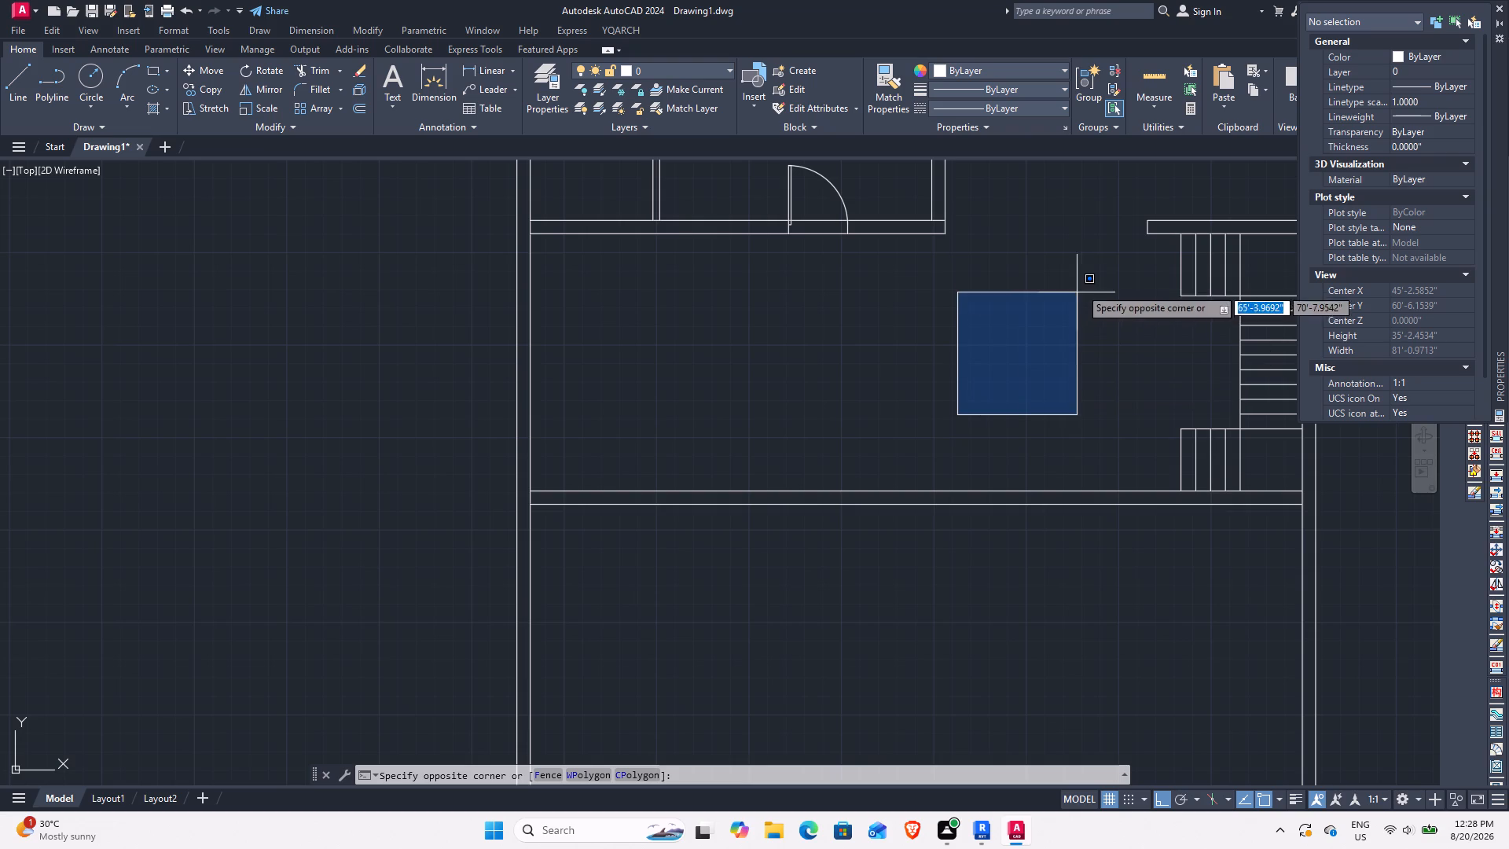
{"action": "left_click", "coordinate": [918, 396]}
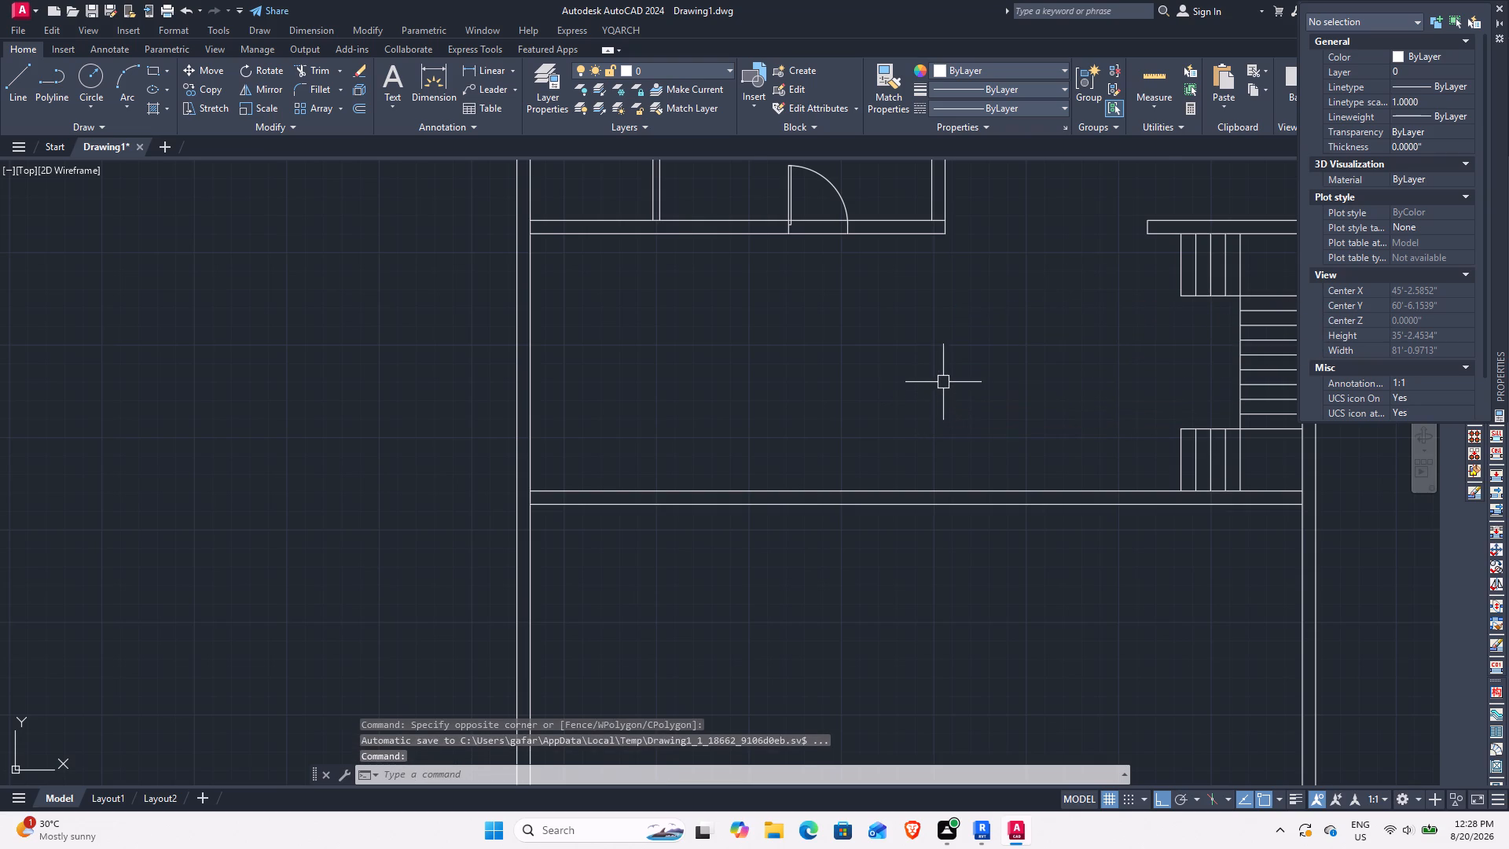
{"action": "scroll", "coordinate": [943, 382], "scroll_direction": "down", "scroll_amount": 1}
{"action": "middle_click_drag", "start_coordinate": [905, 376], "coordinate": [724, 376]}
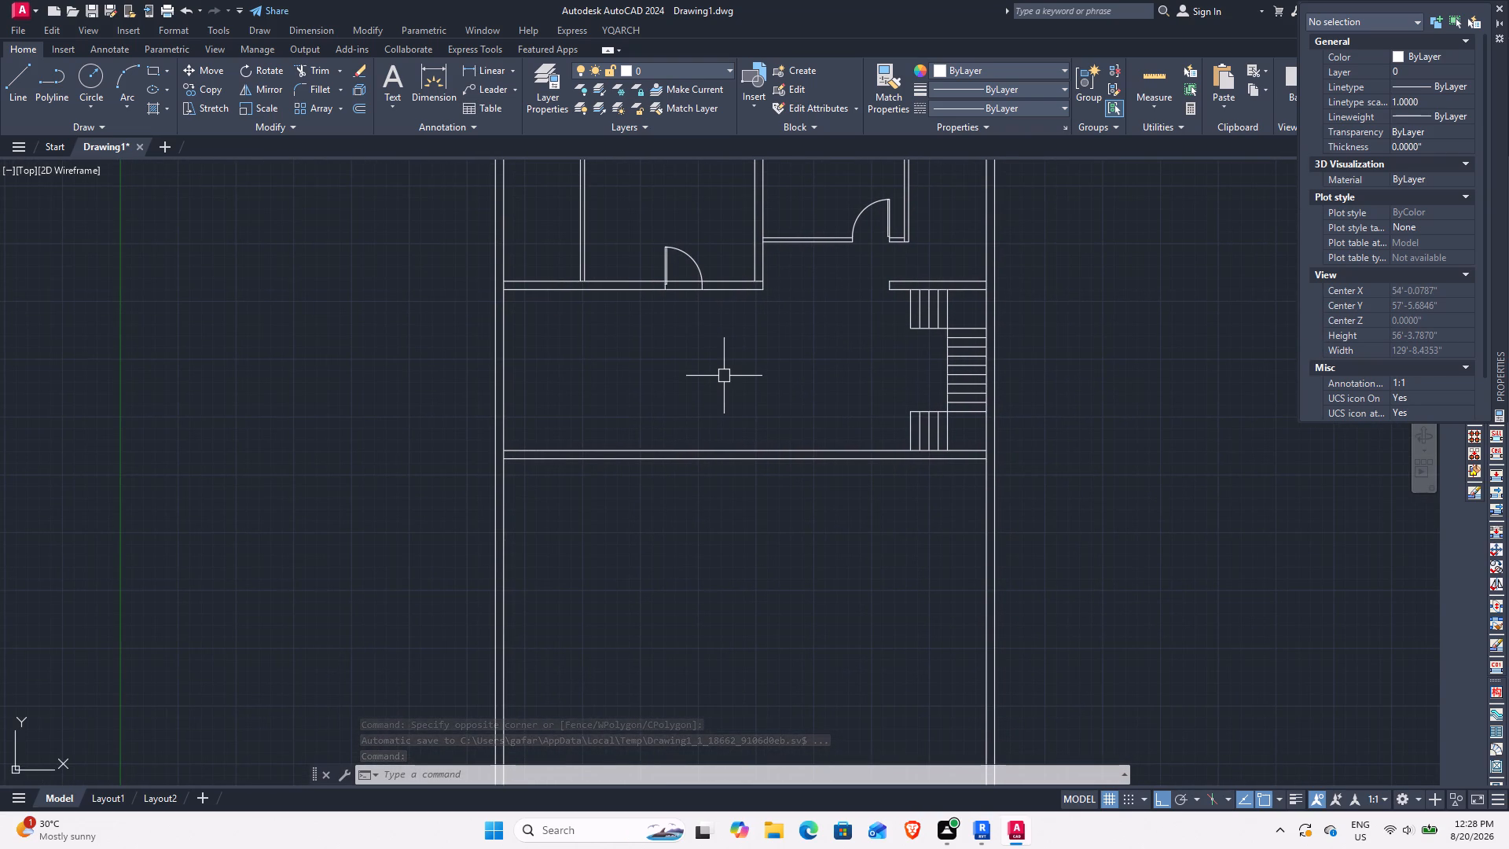
Offset the inner line of the exterior wall beside the staircase 6'9" toward the house interior.
{"action": "middle_click_drag", "start_coordinate": [701, 407], "coordinate": [750, 403]}
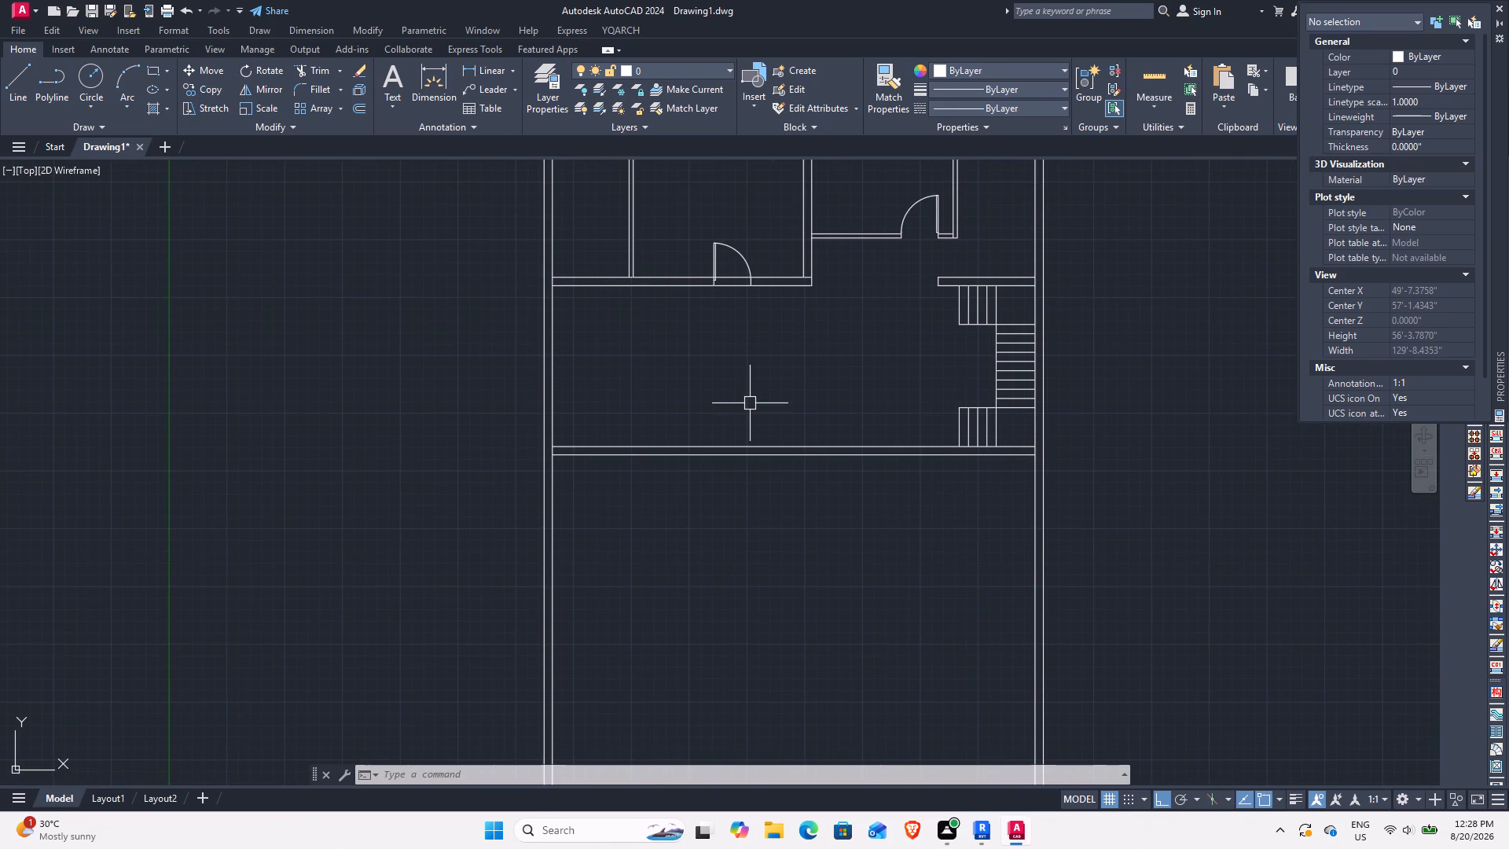
{"action": "middle_click_drag", "start_coordinate": [740, 407], "coordinate": [760, 365]}
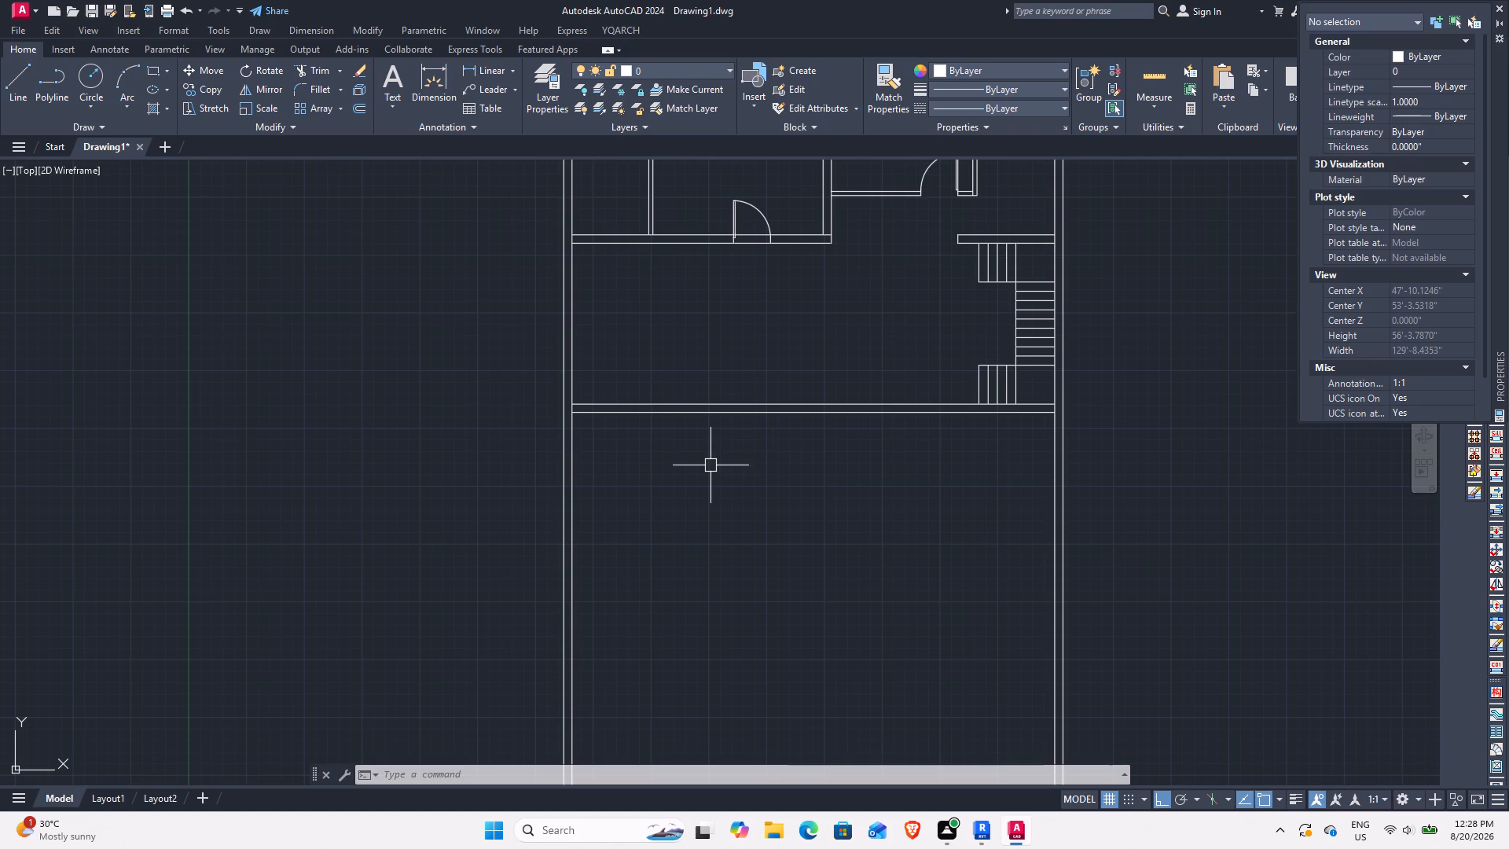
{"action": "middle_click_drag", "start_coordinate": [729, 389], "coordinate": [692, 521]}
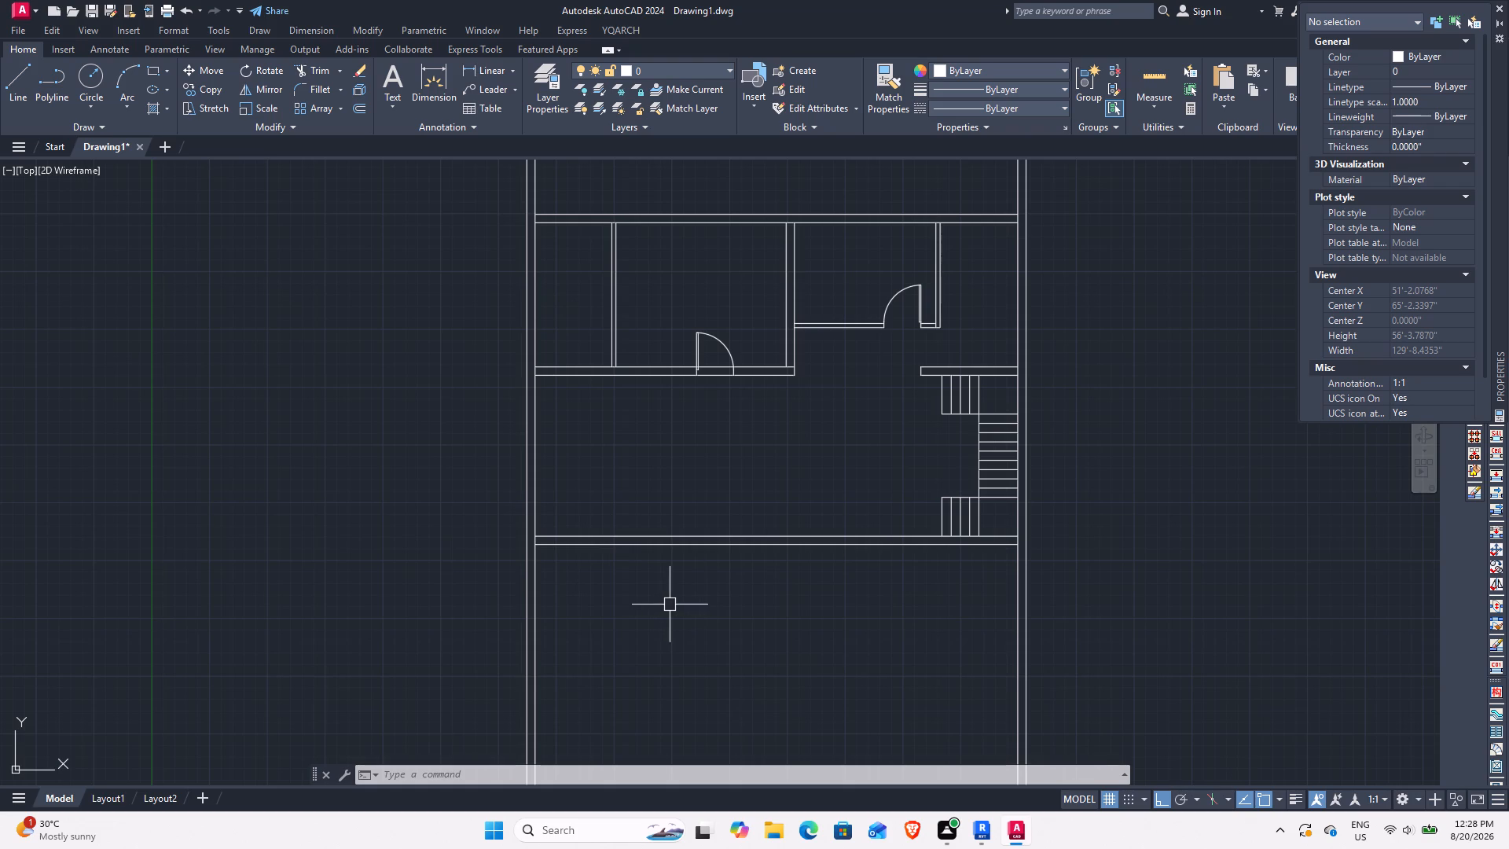
{"action": "middle_click_drag", "start_coordinate": [832, 530], "coordinate": [720, 450]}
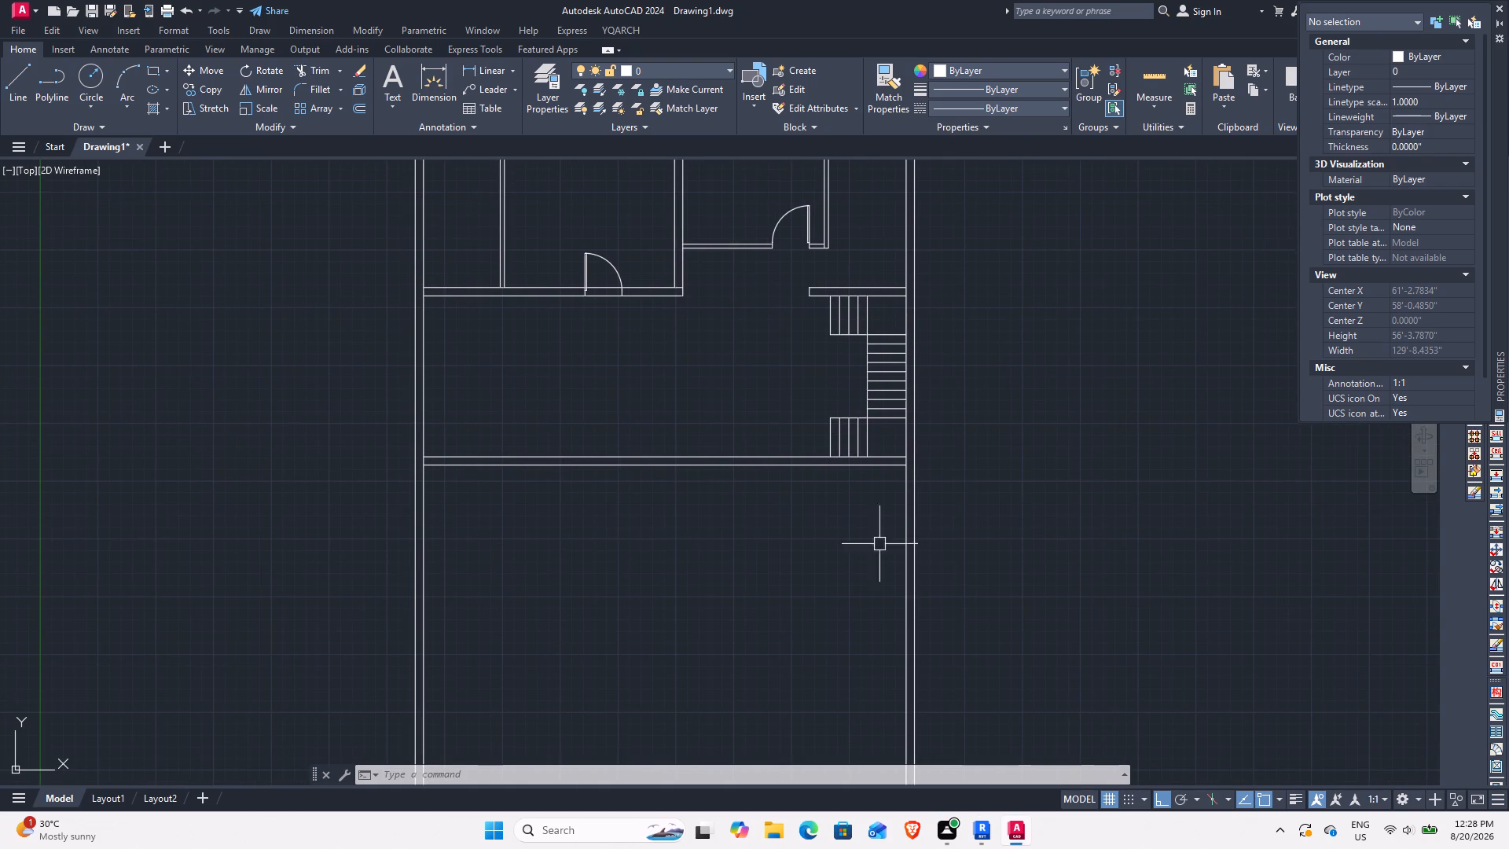
{"action": "scroll", "coordinate": [859, 495], "scroll_direction": "up", "scroll_amount": 1}
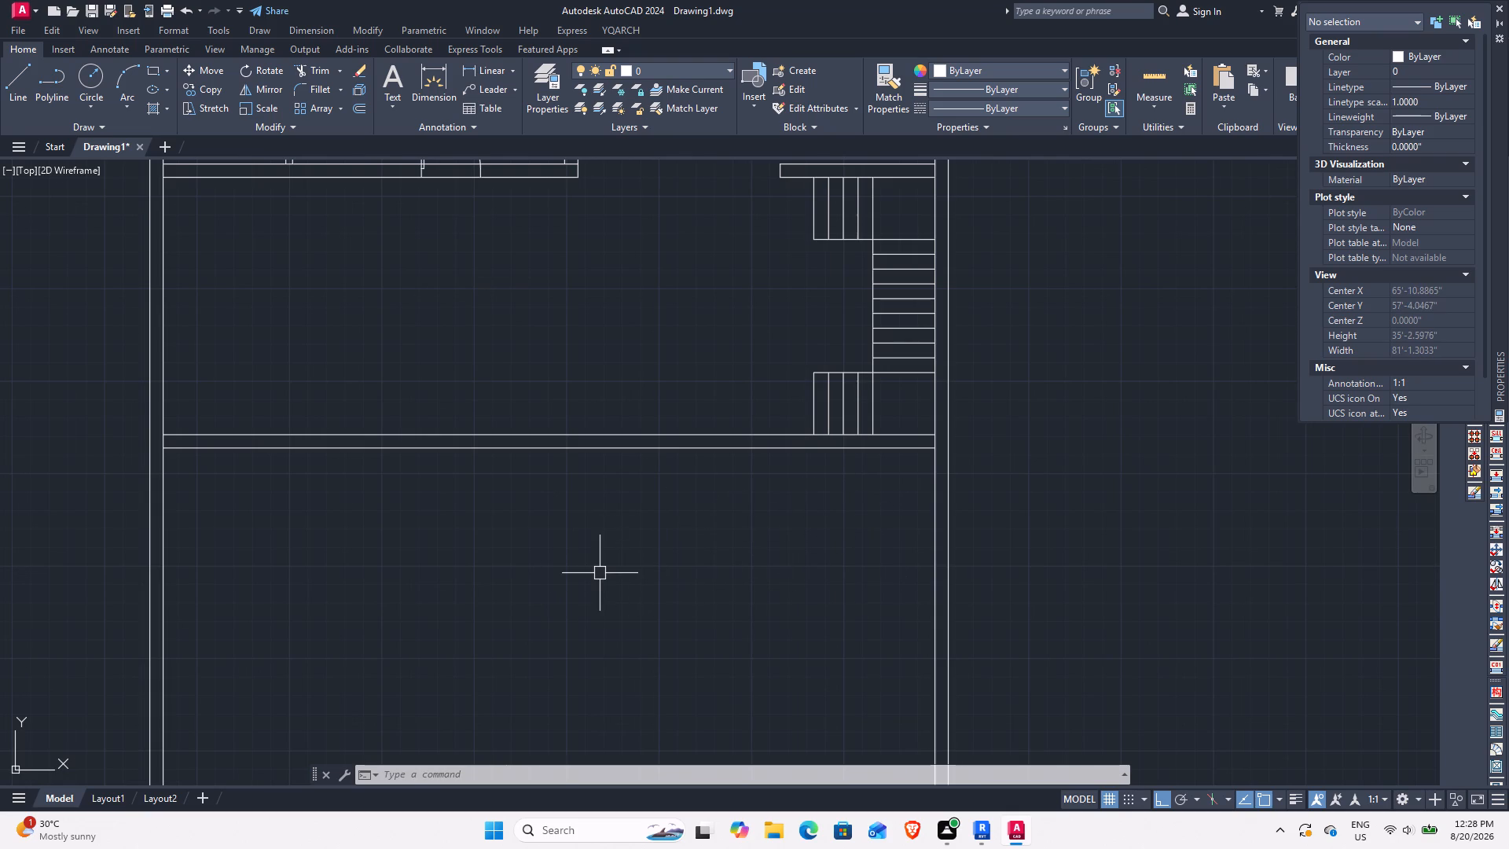
{"action": "type", "text": "O"}
{"action": "key", "text": "space"}
{"action": "type", "text": "6'9"}
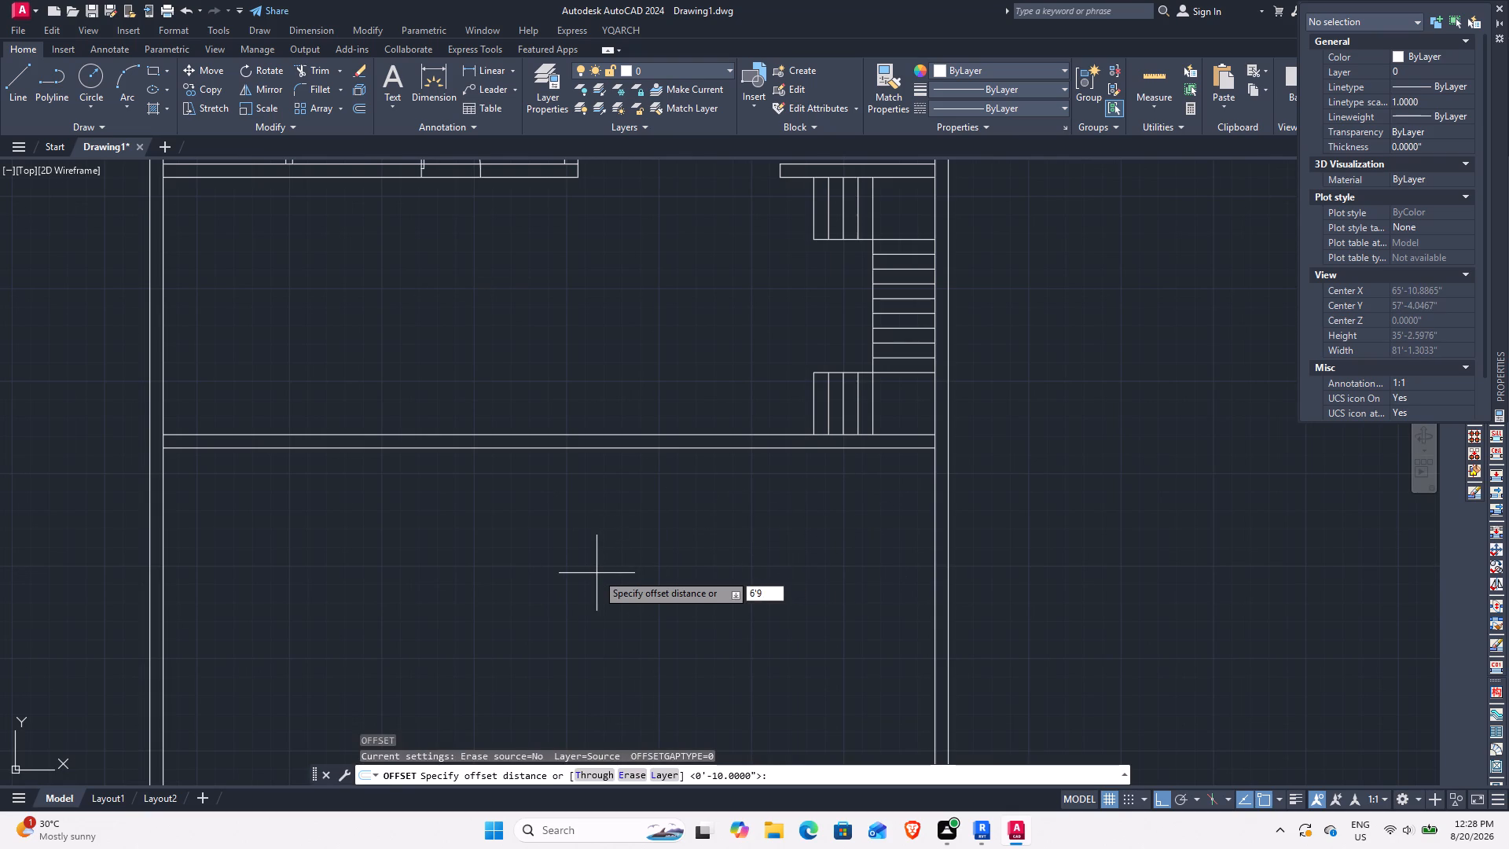
{"action": "key", "text": "Return"}
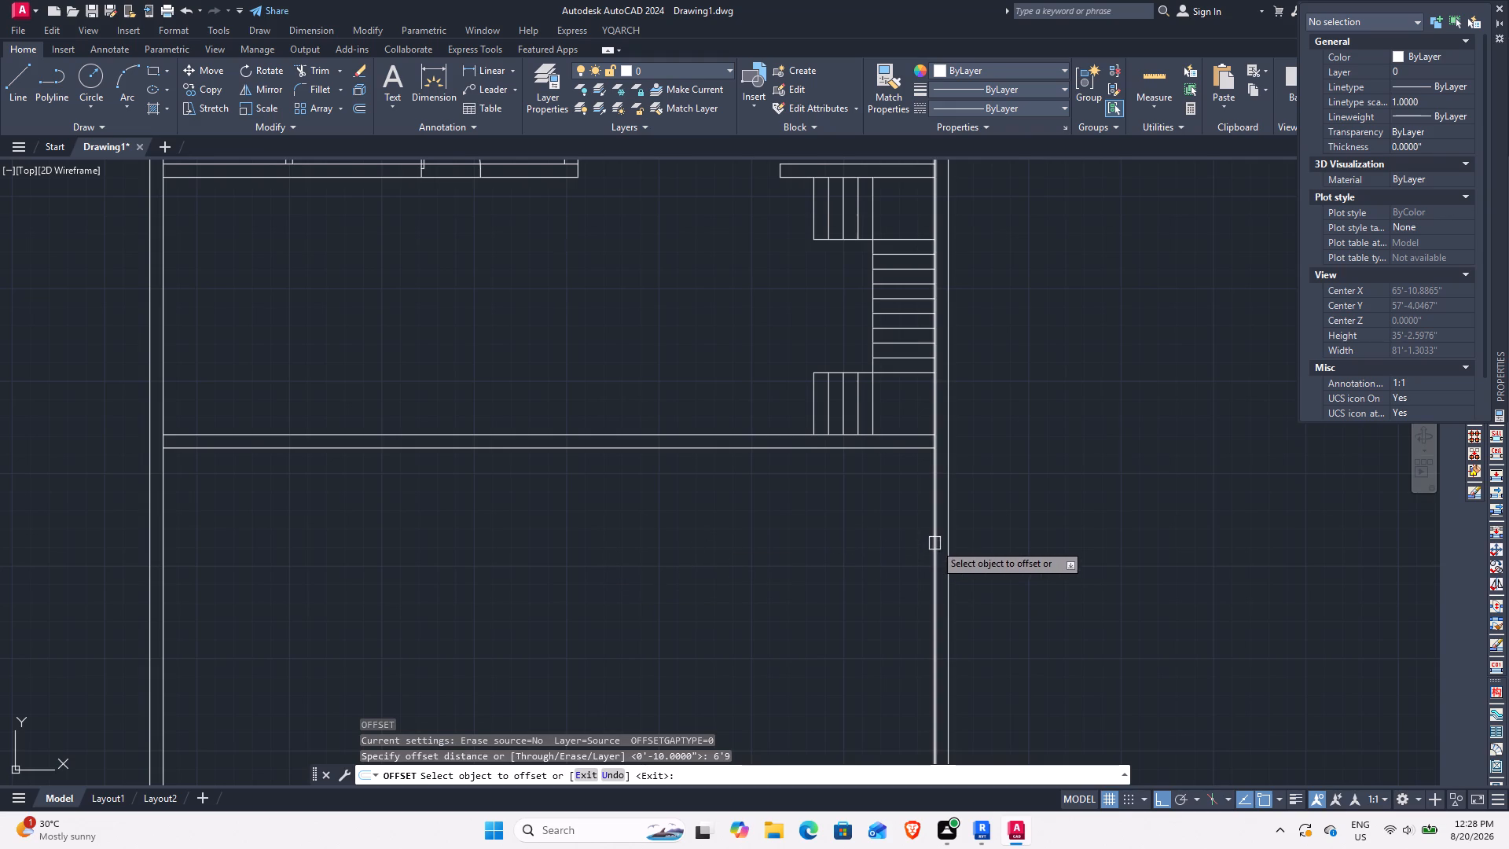
{"action": "left_click", "coordinate": [934, 543]}
{"action": "left_click", "coordinate": [740, 546]}
{"action": "key", "text": "Escape"}
Trim the new vertical line out of the cross wall below the stairs and delete its remaining portion above that wall.
{"action": "scroll", "coordinate": [804, 435], "scroll_direction": "up", "scroll_amount": 2}
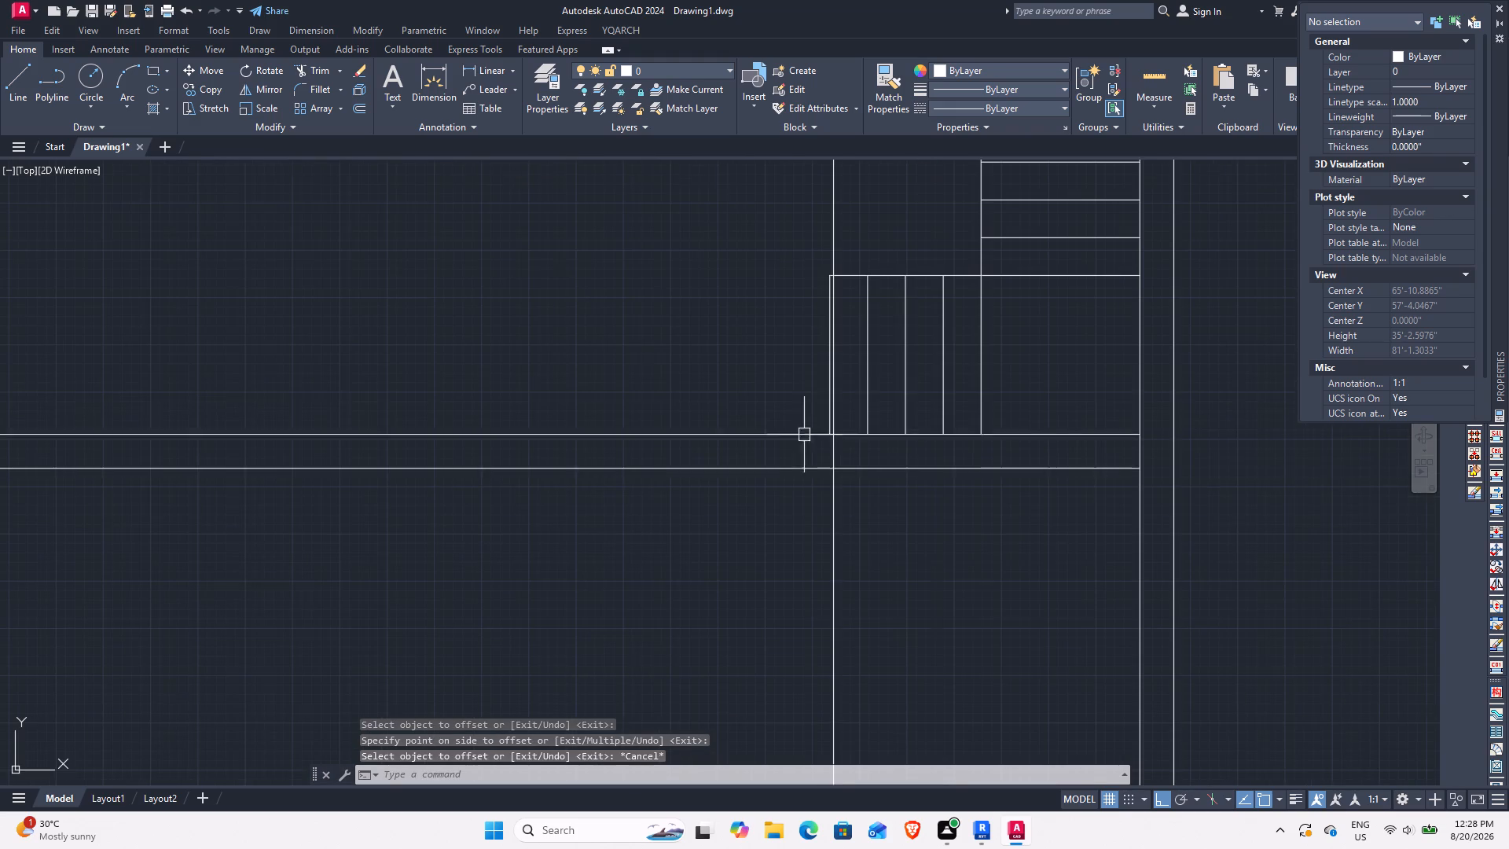
{"action": "type", "text": "TR"}
{"action": "key", "text": "space"}
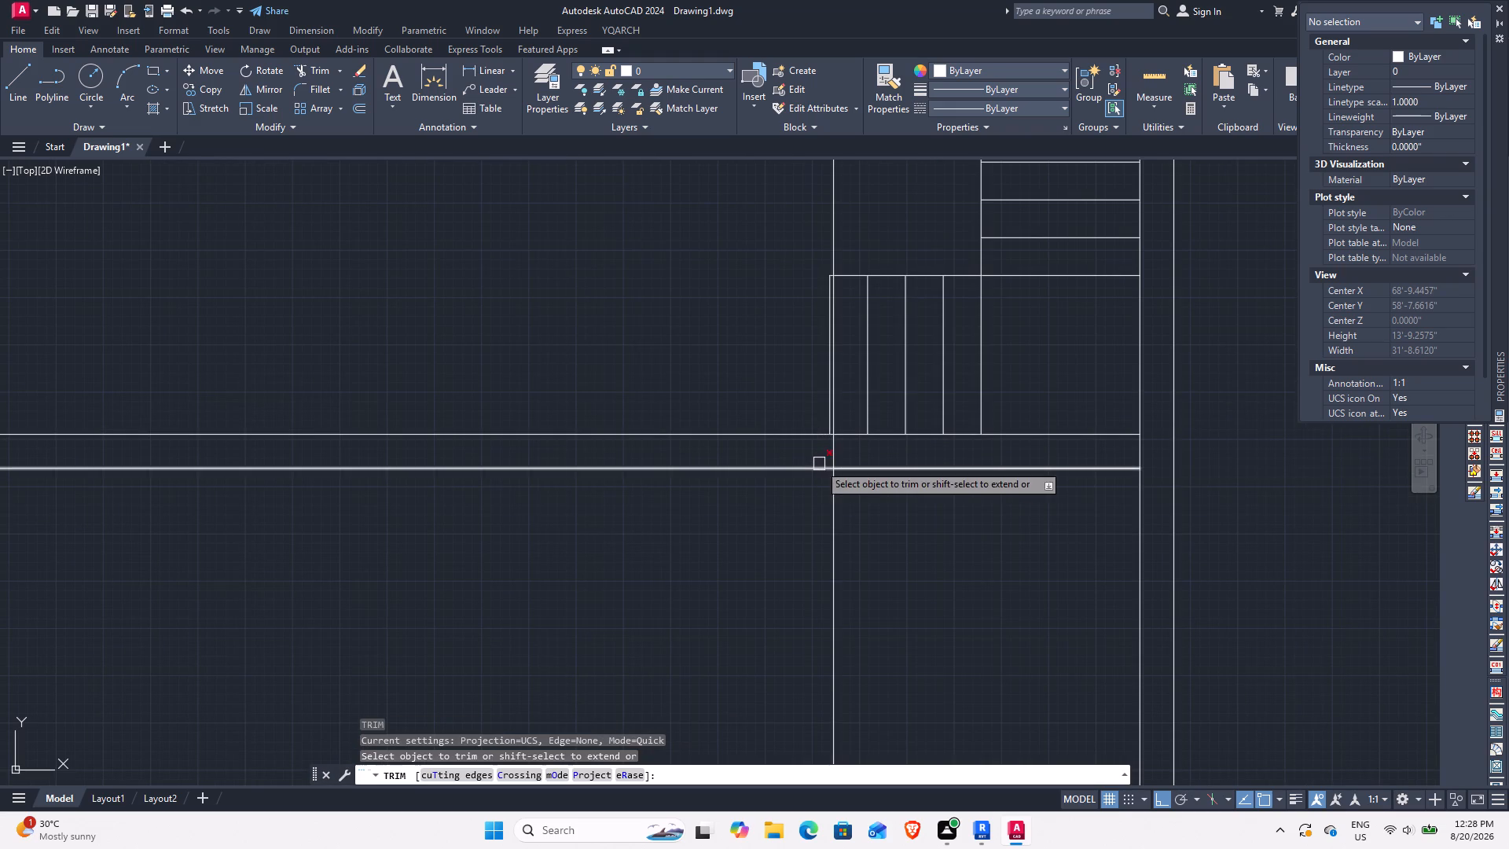
{"action": "left_click", "coordinate": [832, 457]}
{"action": "key", "text": "Escape"}
{"action": "left_click", "coordinate": [835, 234]}
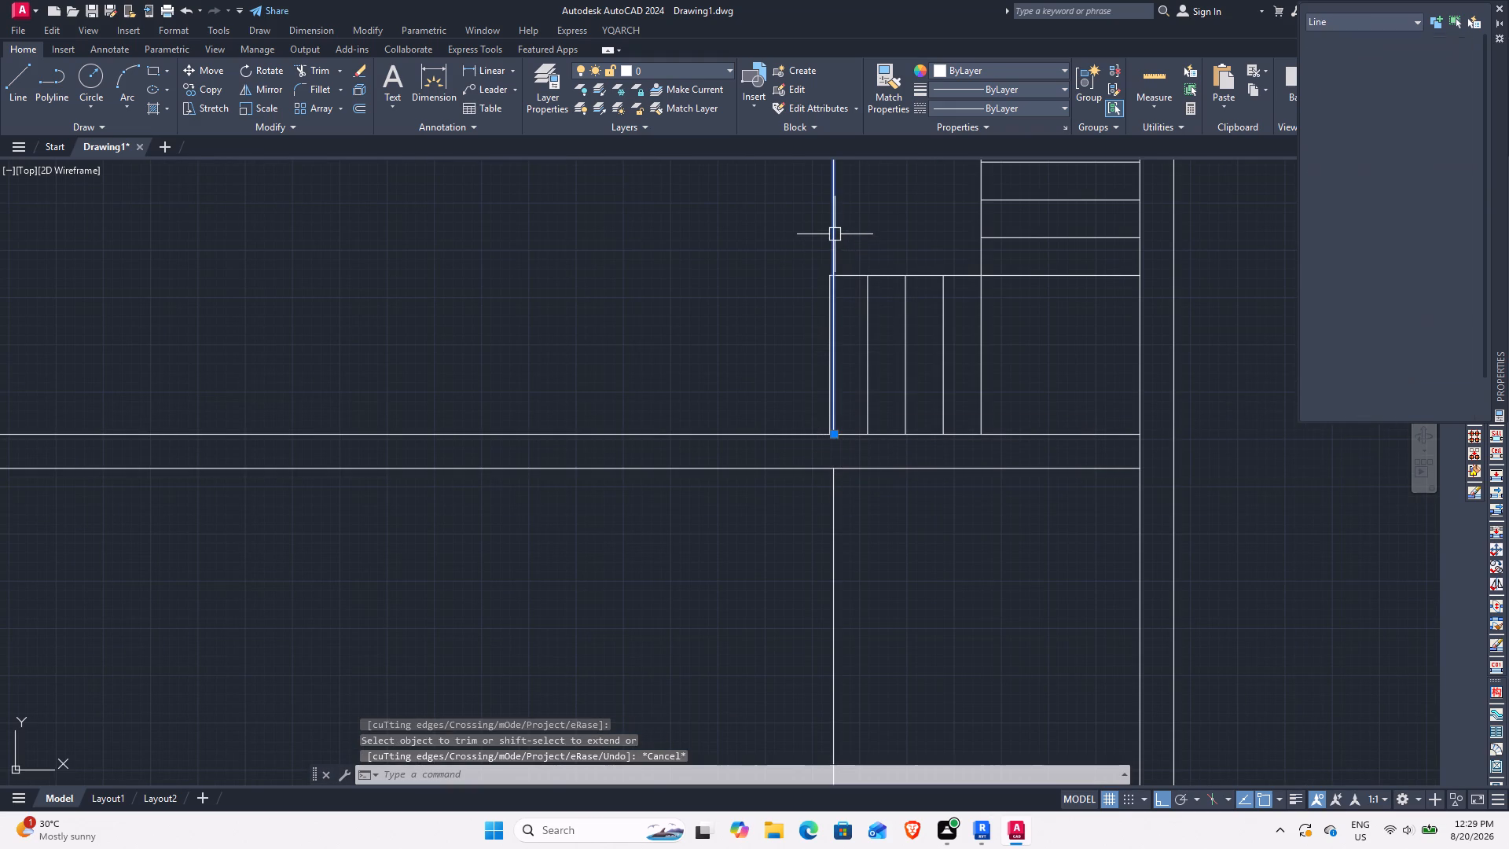
{"action": "right_click", "coordinate": [835, 234]}
{"action": "left_click", "coordinate": [865, 322]}
{"action": "scroll", "coordinate": [617, 454], "scroll_direction": "down", "scroll_amount": 1}
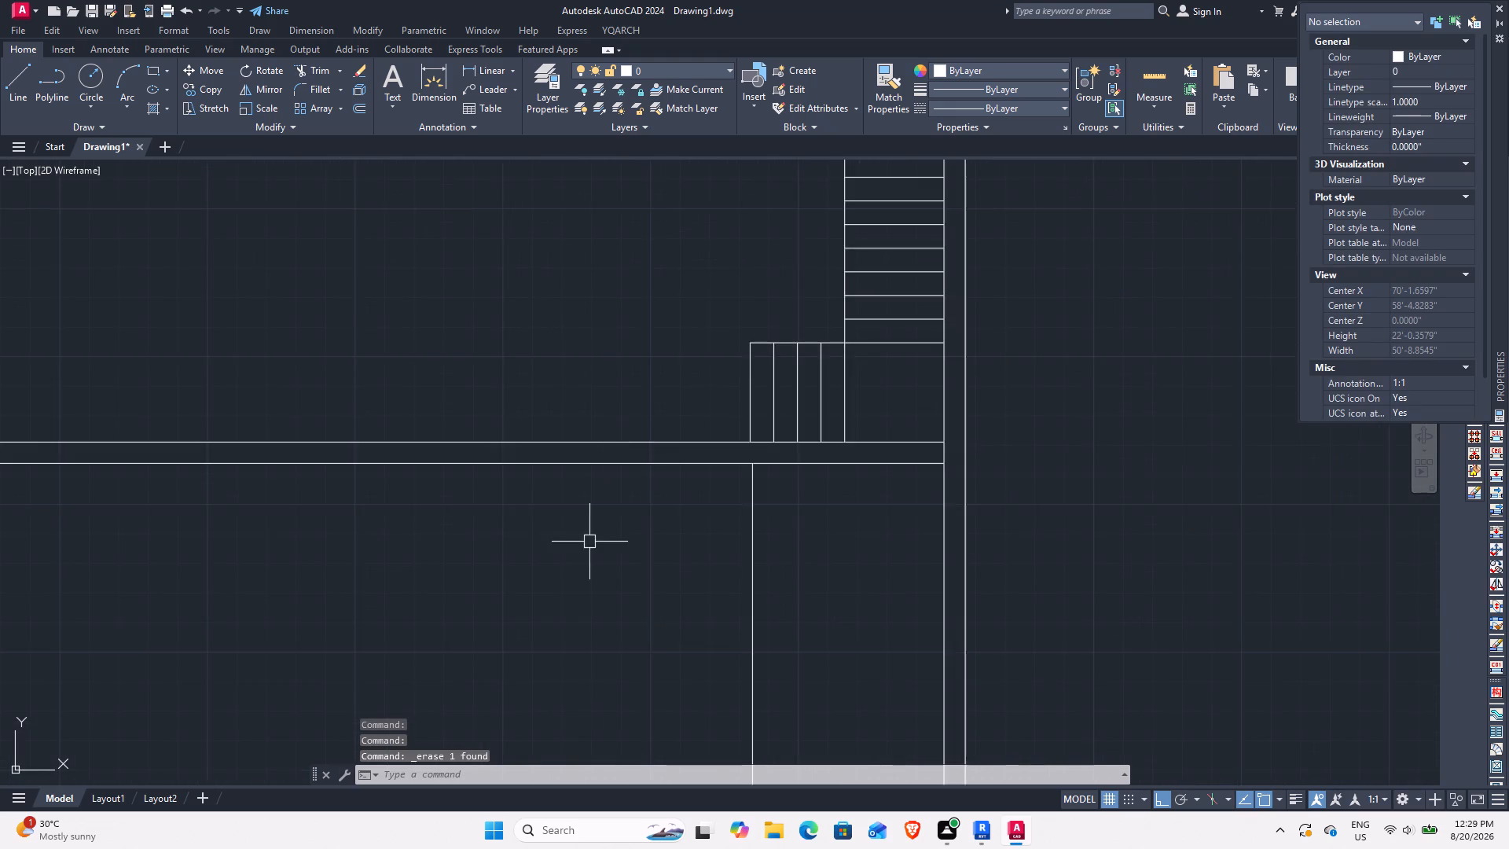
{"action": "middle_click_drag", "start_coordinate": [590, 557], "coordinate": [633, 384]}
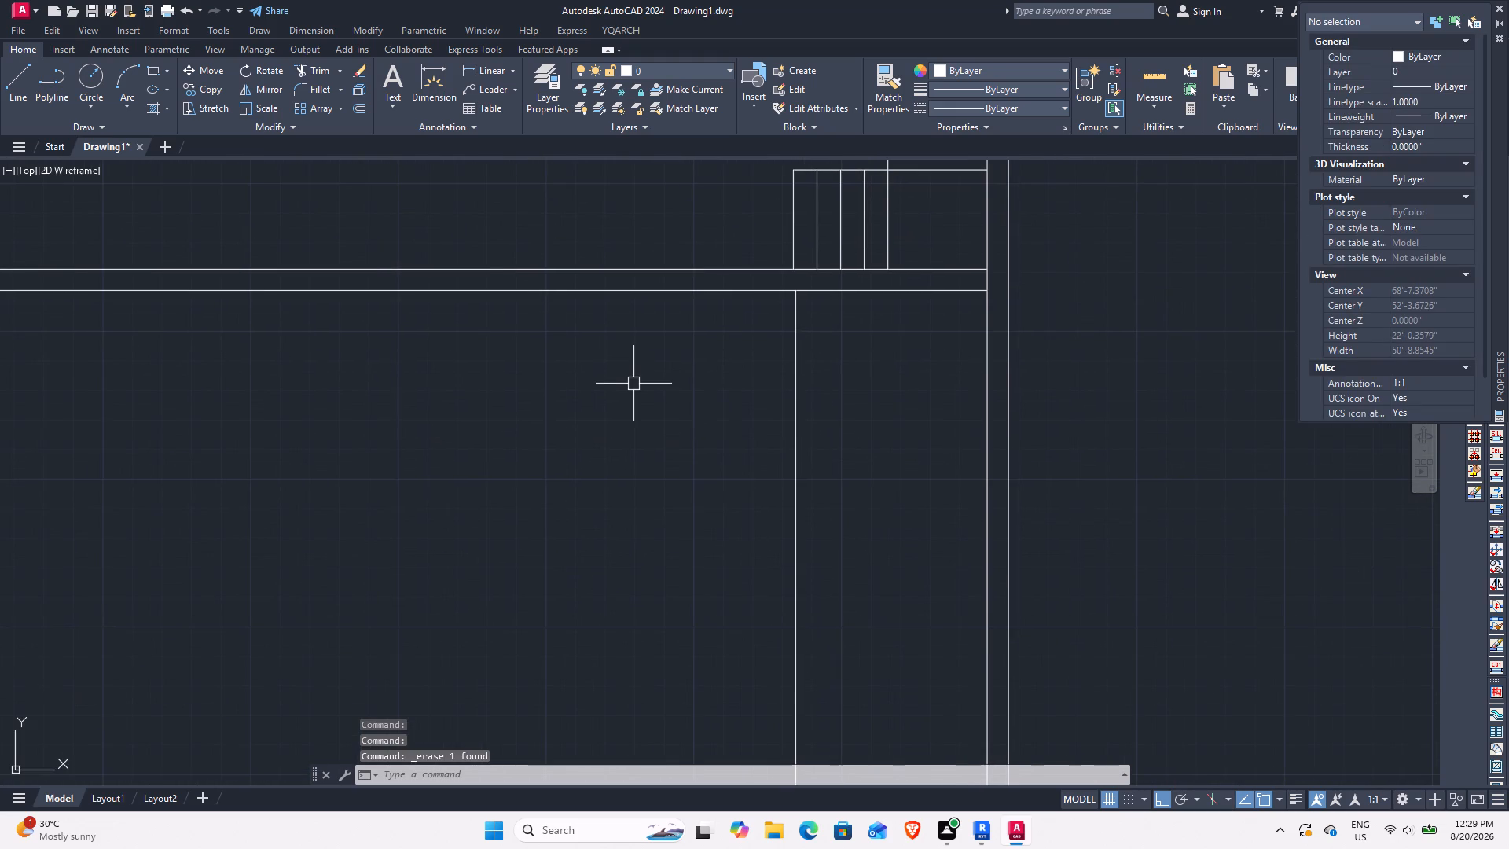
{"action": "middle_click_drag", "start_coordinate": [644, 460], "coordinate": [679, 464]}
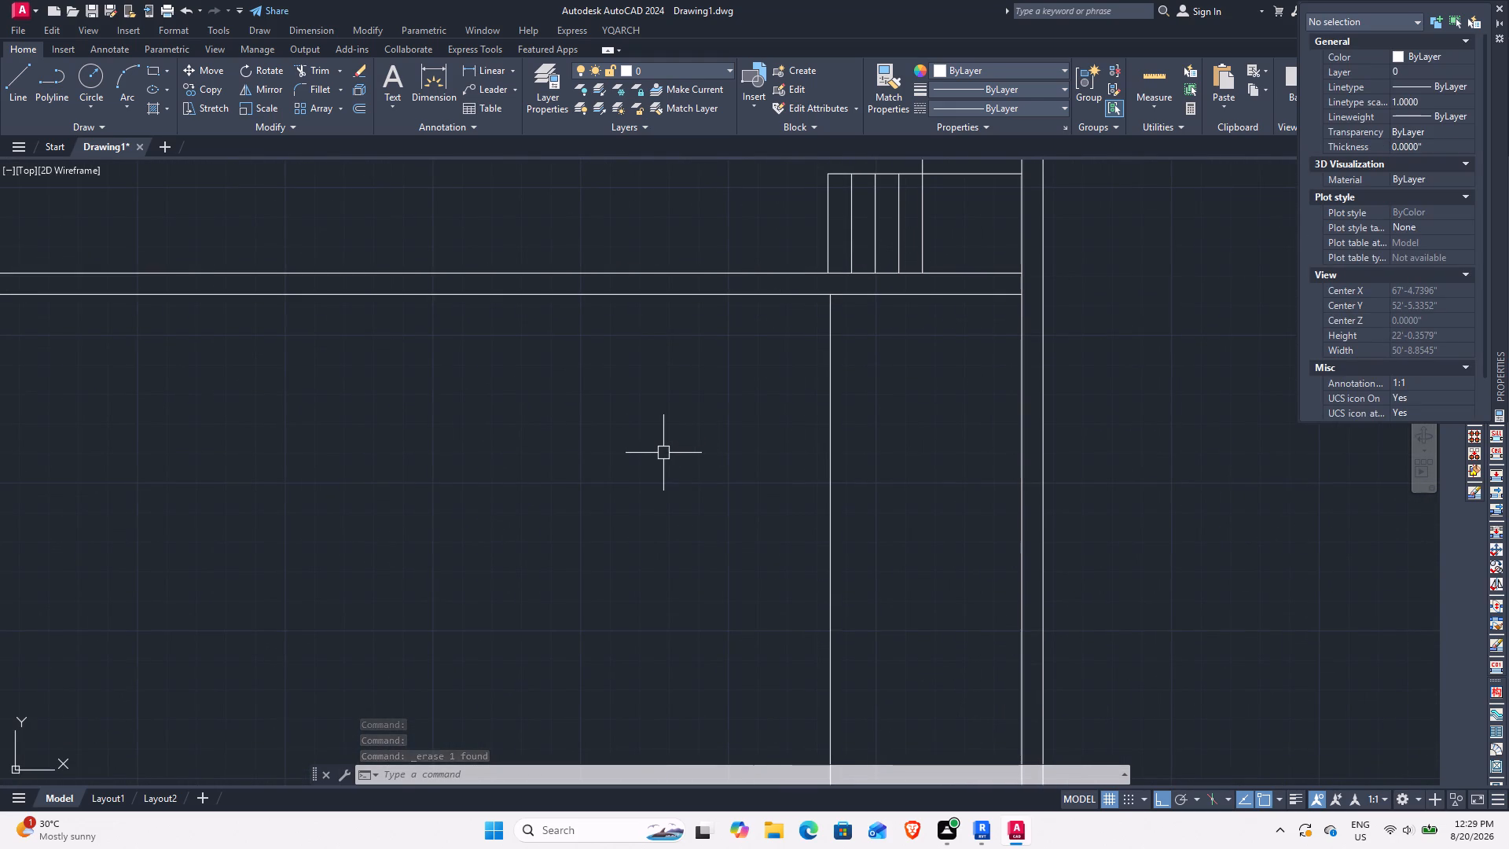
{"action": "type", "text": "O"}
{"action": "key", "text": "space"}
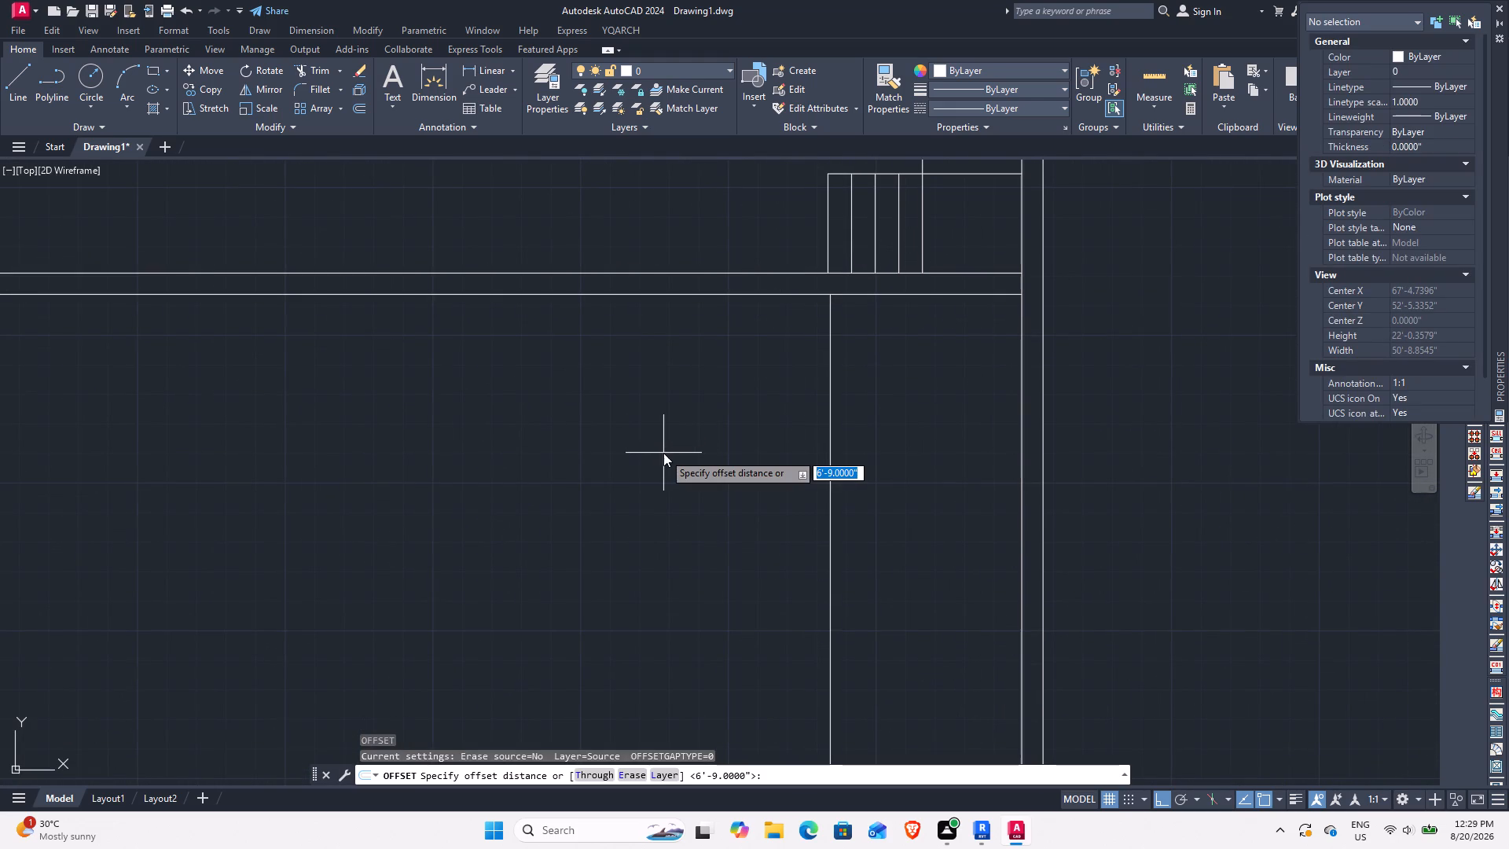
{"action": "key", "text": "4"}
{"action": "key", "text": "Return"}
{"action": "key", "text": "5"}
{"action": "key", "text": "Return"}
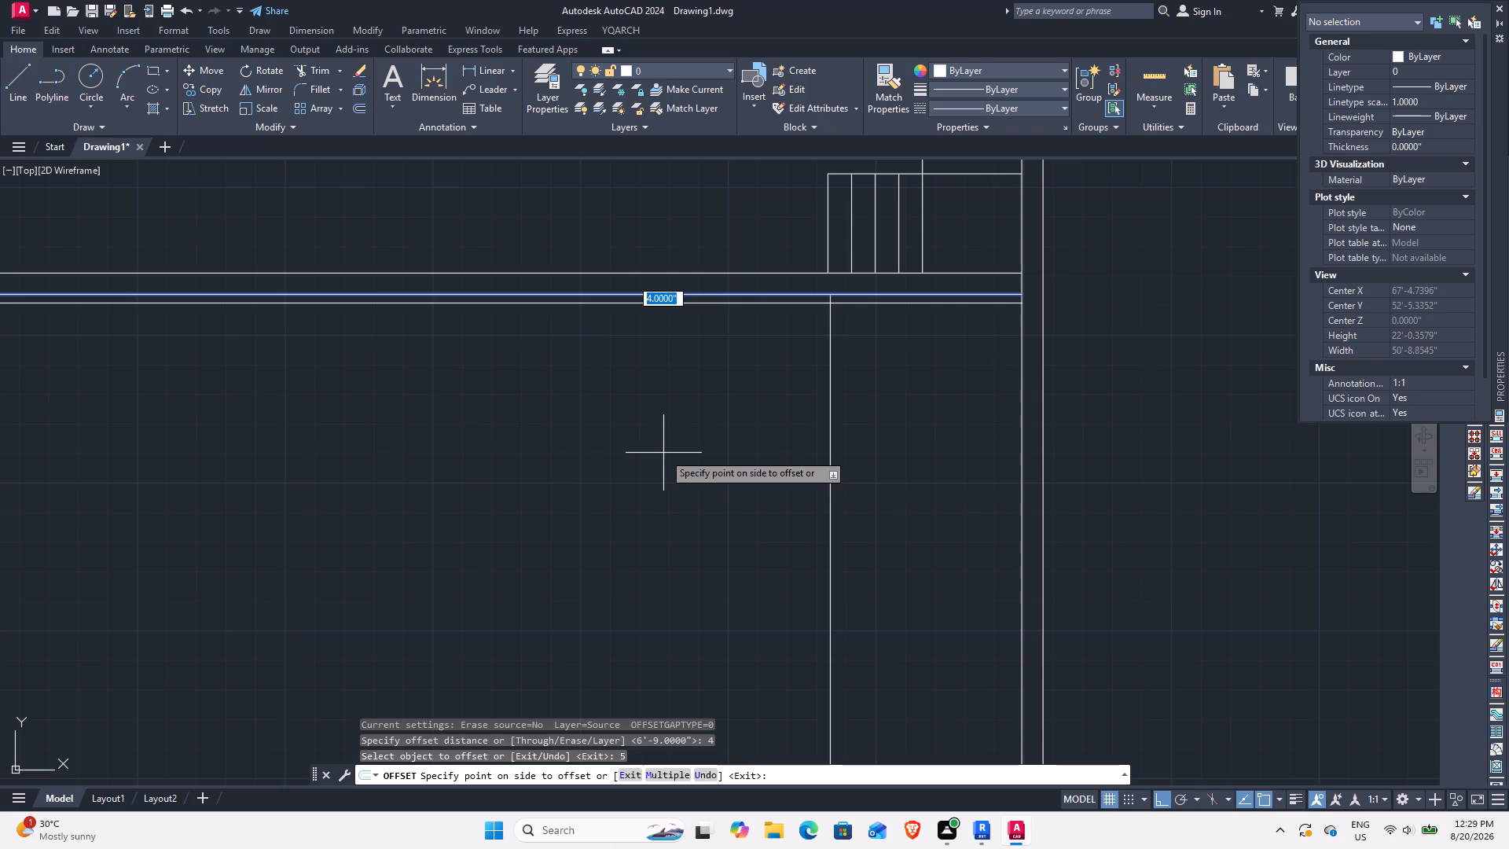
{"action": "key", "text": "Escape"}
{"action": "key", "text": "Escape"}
Offset the remaining vertical line below the cross wall 4.5" away from the staircase-side exterior wall to form a partition.
{"action": "type", "text": "O 4.5"}
{"action": "key", "text": "Return"}
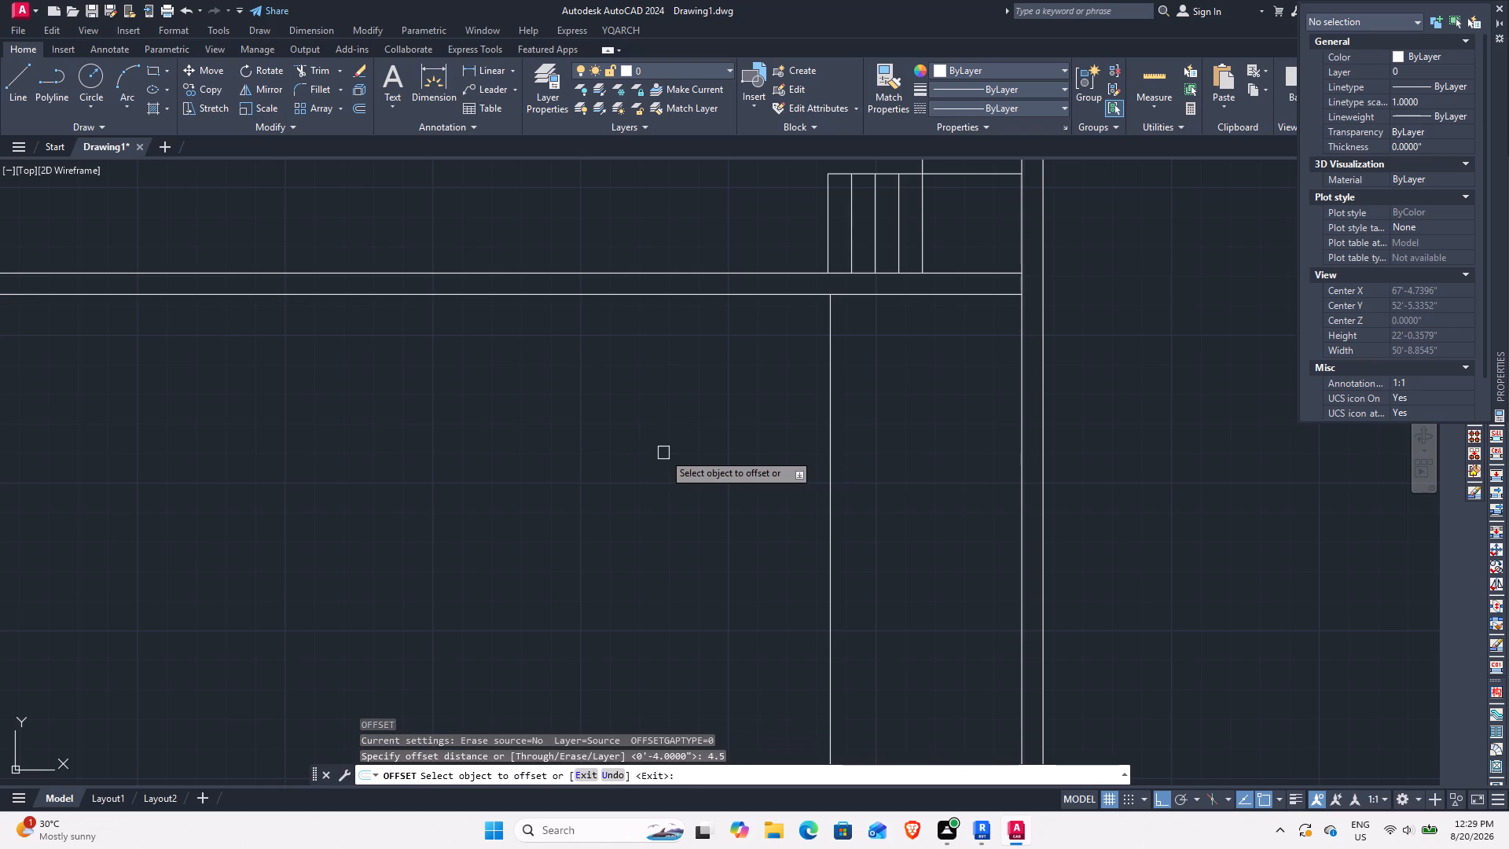
{"action": "left_click", "coordinate": [828, 459]}
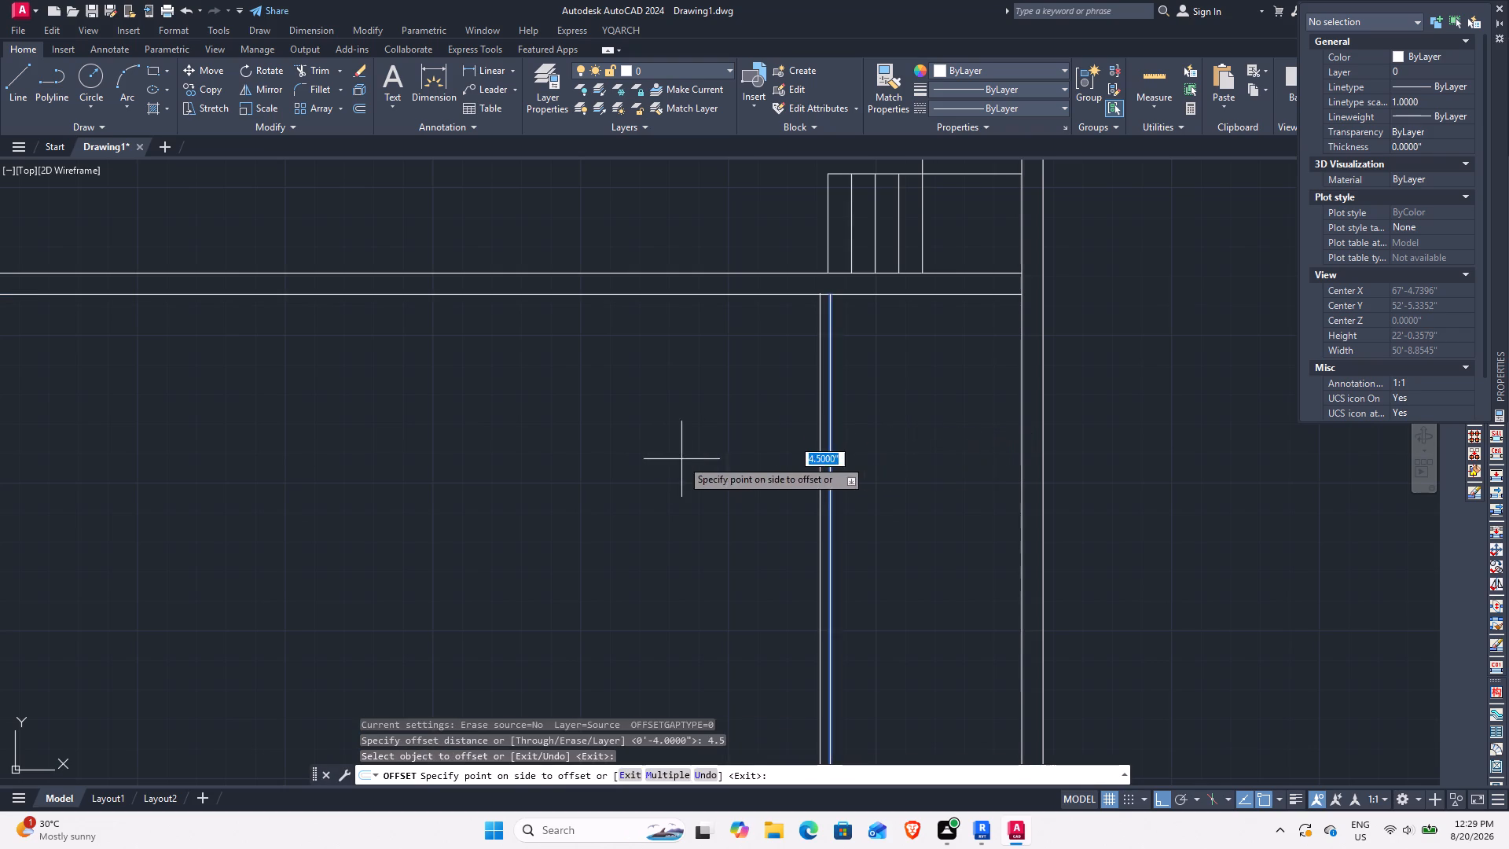
{"action": "left_click", "coordinate": [681, 459]}
{"action": "key", "text": "Escape"}
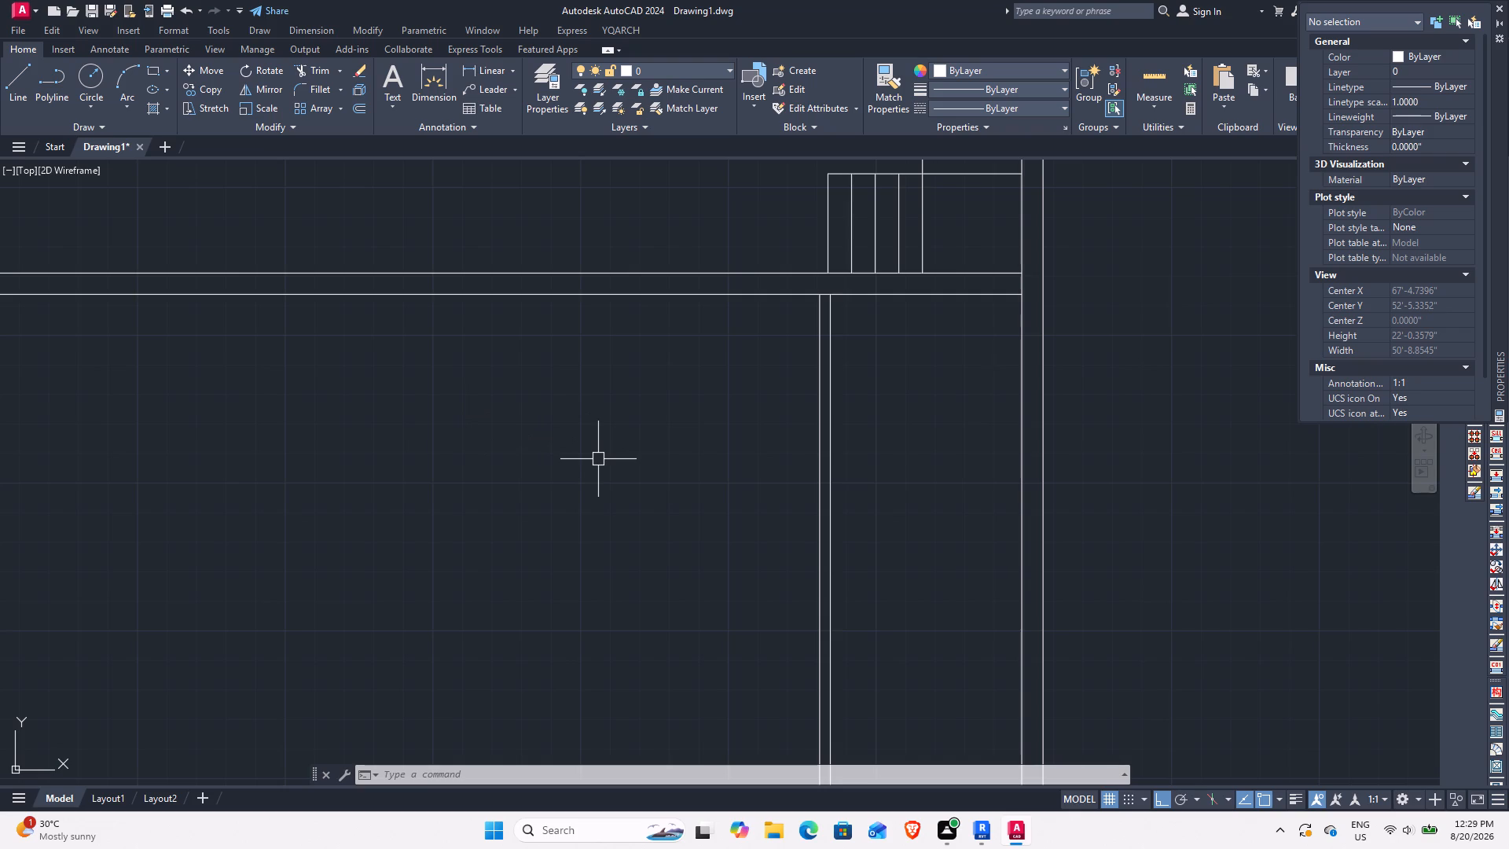
Offset the 4.5" partition's outer left line 12'9" leftward across the lower area of the plan.
{"action": "middle_click_drag", "start_coordinate": [600, 483], "coordinate": [906, 509]}
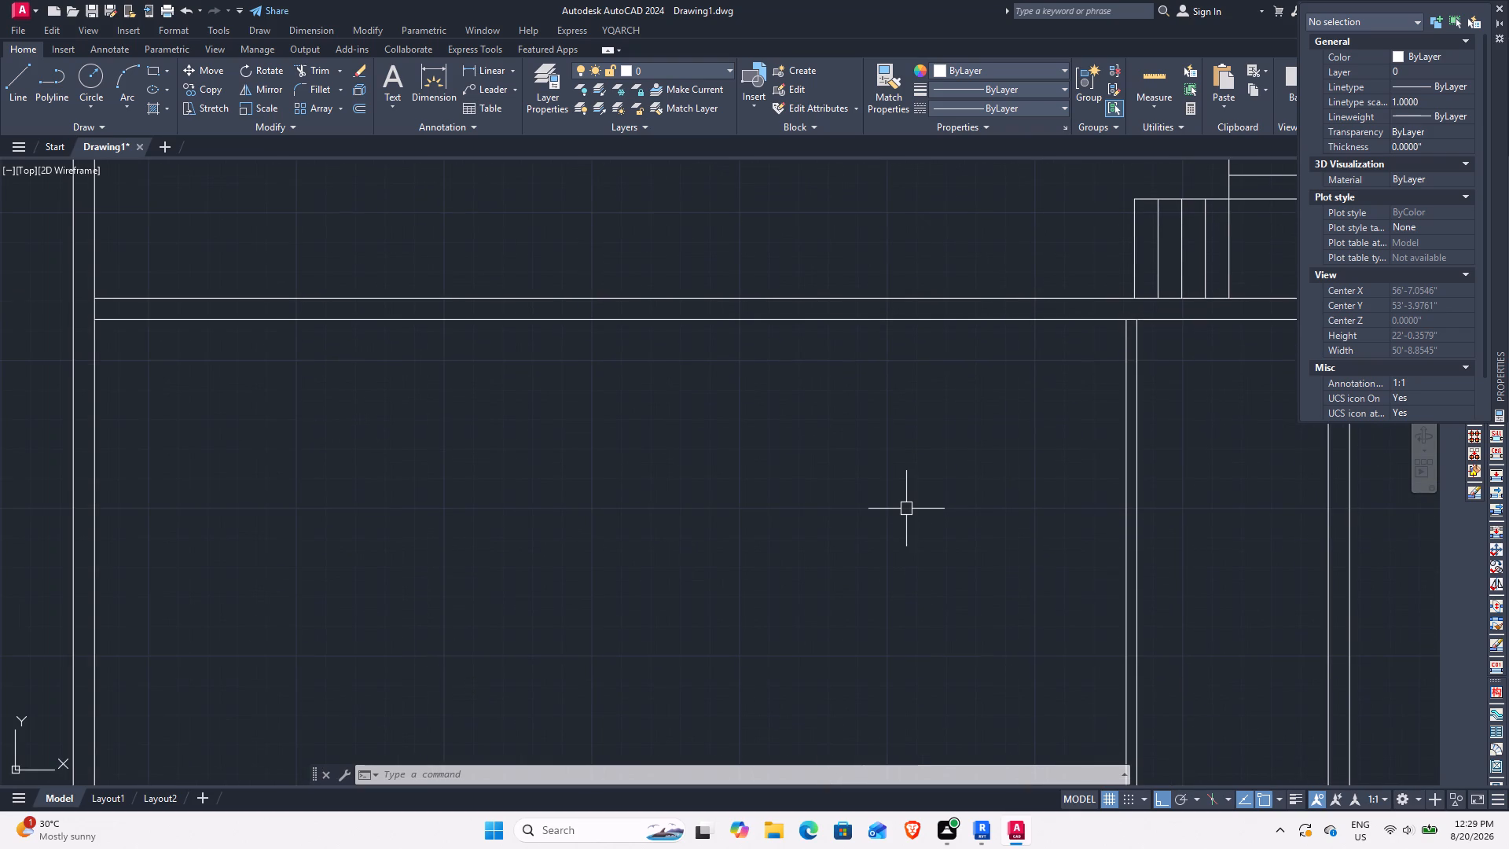
{"action": "middle_click_drag", "start_coordinate": [846, 490], "coordinate": [693, 454]}
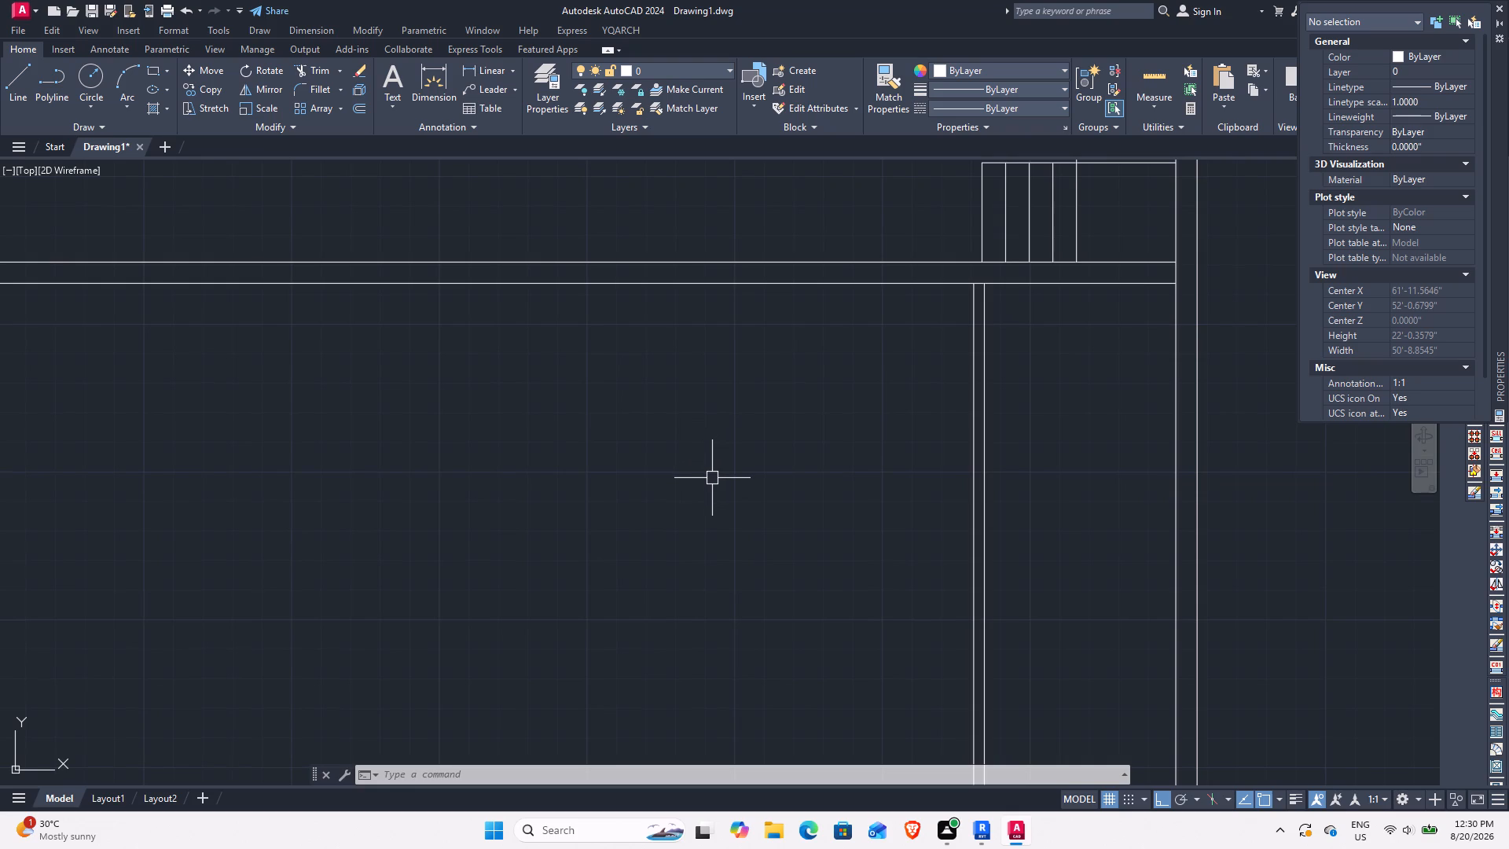
{"action": "key", "text": "space"}
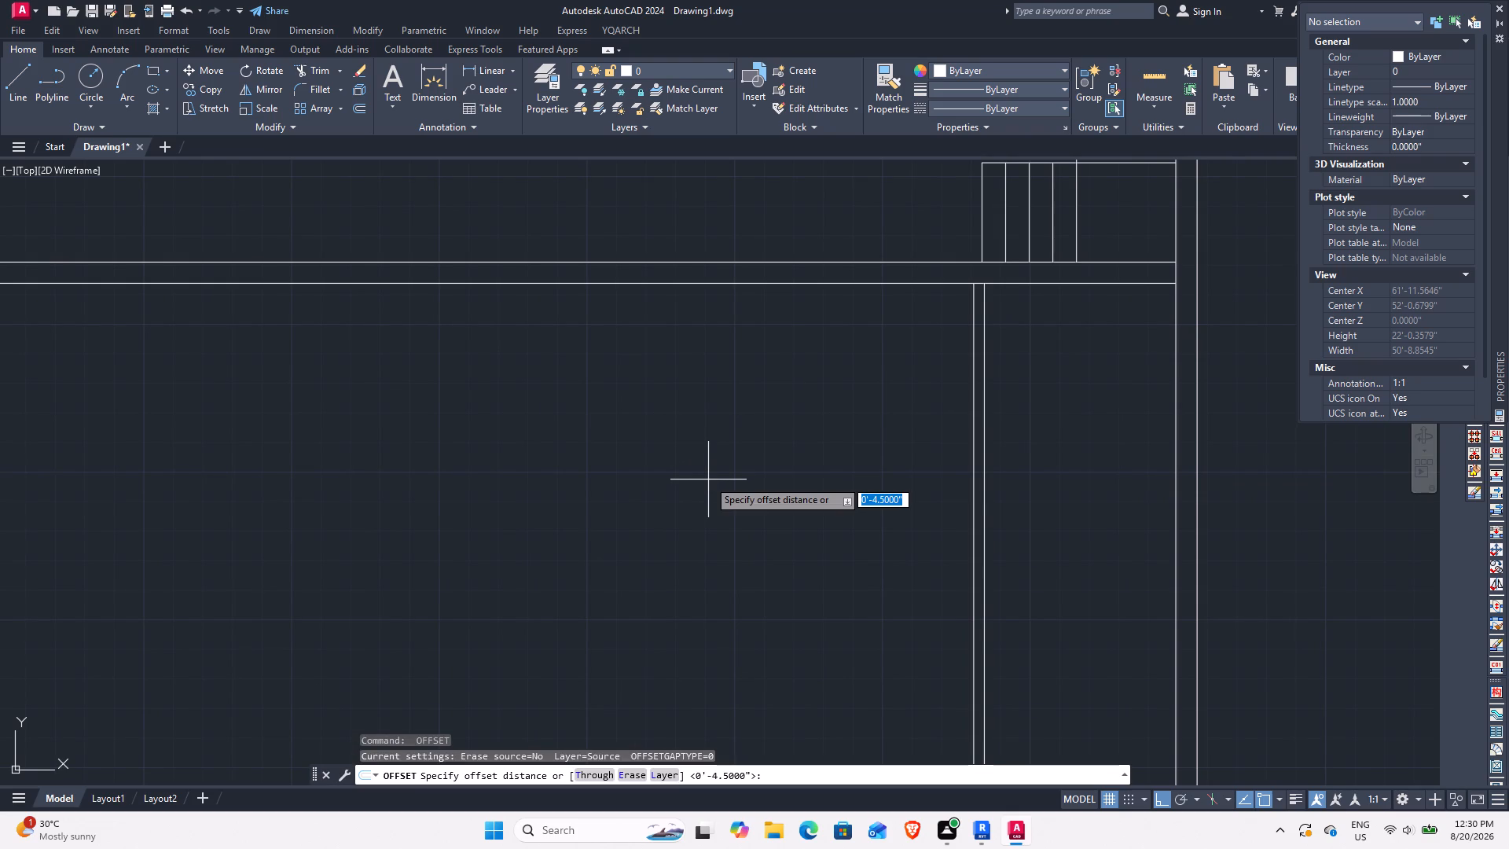
{"action": "key", "text": "1"}
{"action": "type", "text": "2'9"}
{"action": "key", "text": "space"}
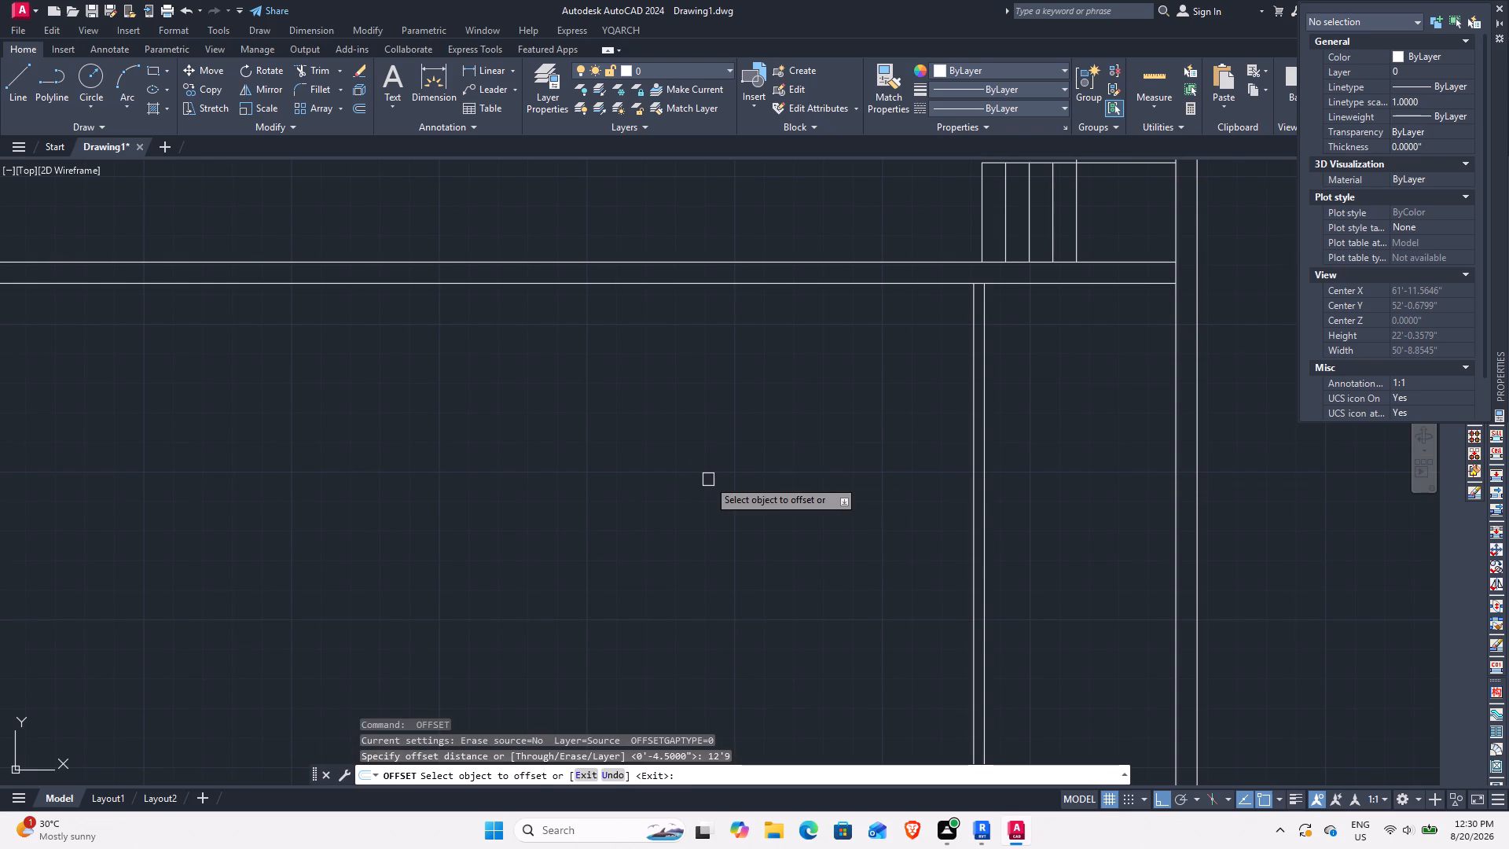
{"action": "left_click", "coordinate": [973, 493]}
{"action": "left_click", "coordinate": [548, 500]}
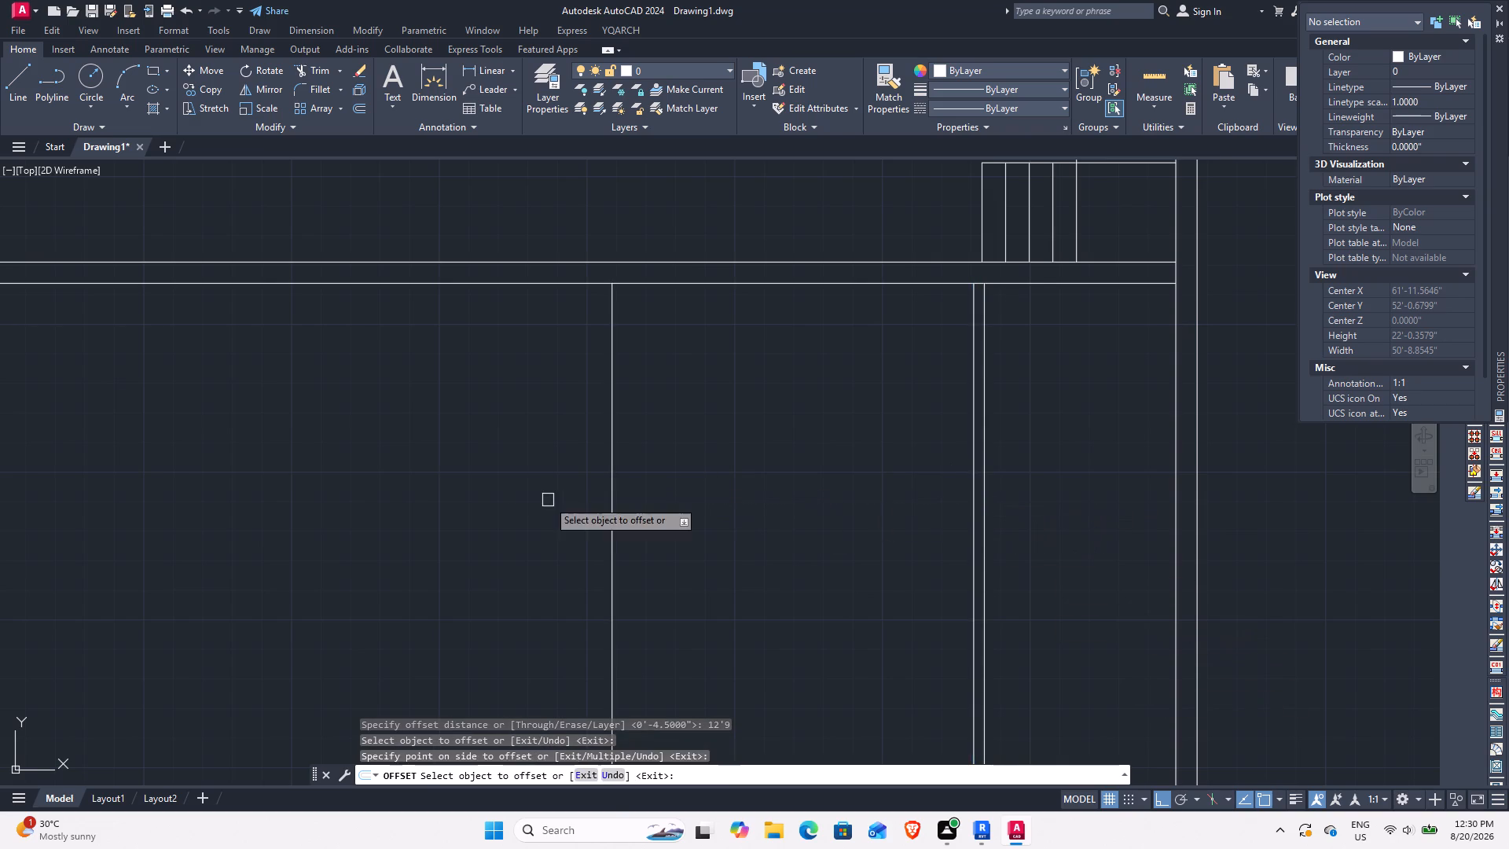
{"action": "middle_click_drag", "start_coordinate": [548, 500], "coordinate": [630, 511]}
{"action": "key", "text": "space"}
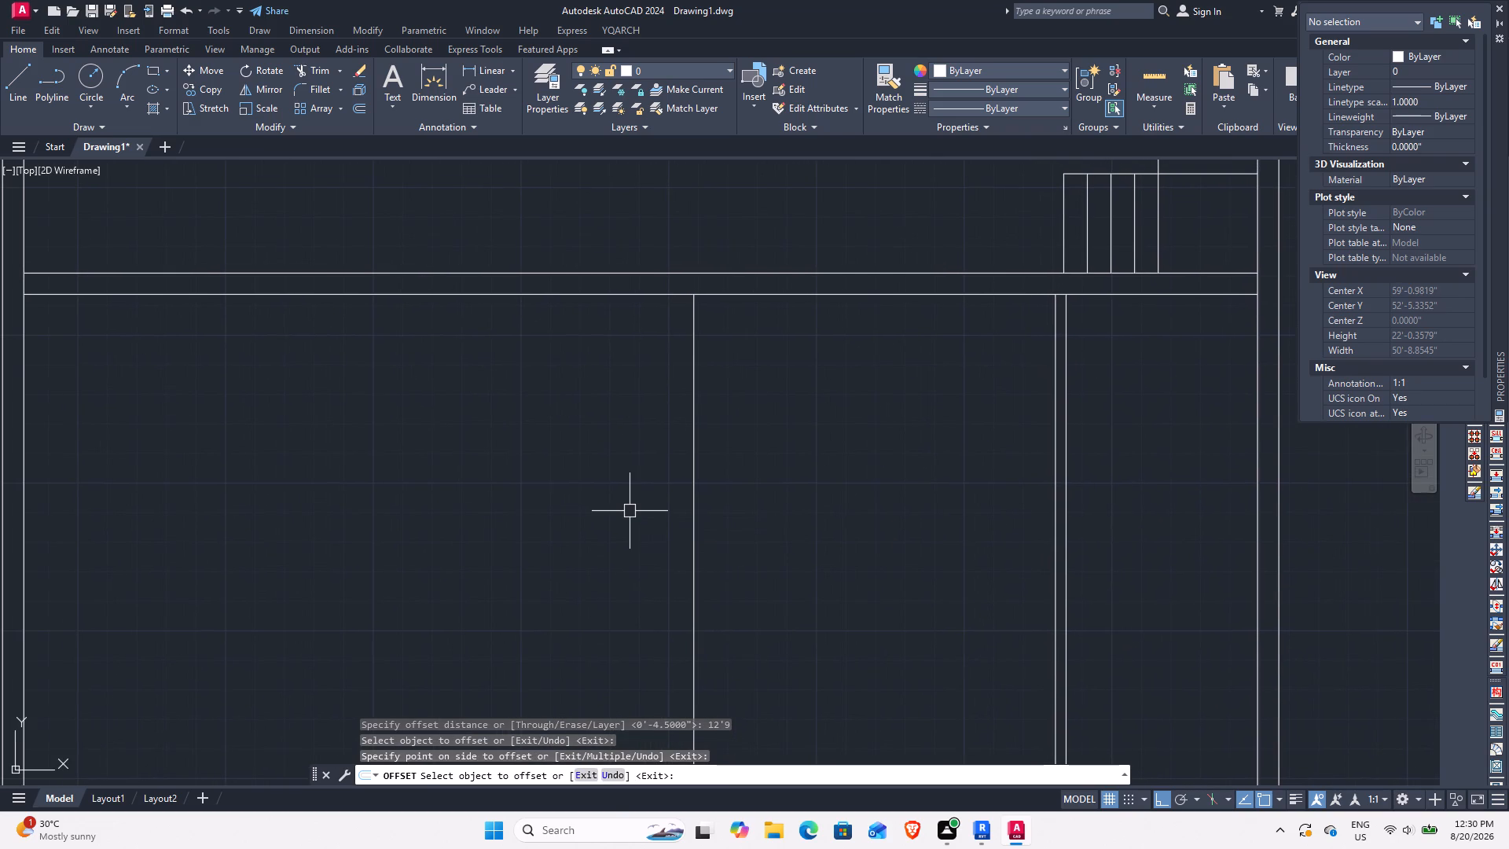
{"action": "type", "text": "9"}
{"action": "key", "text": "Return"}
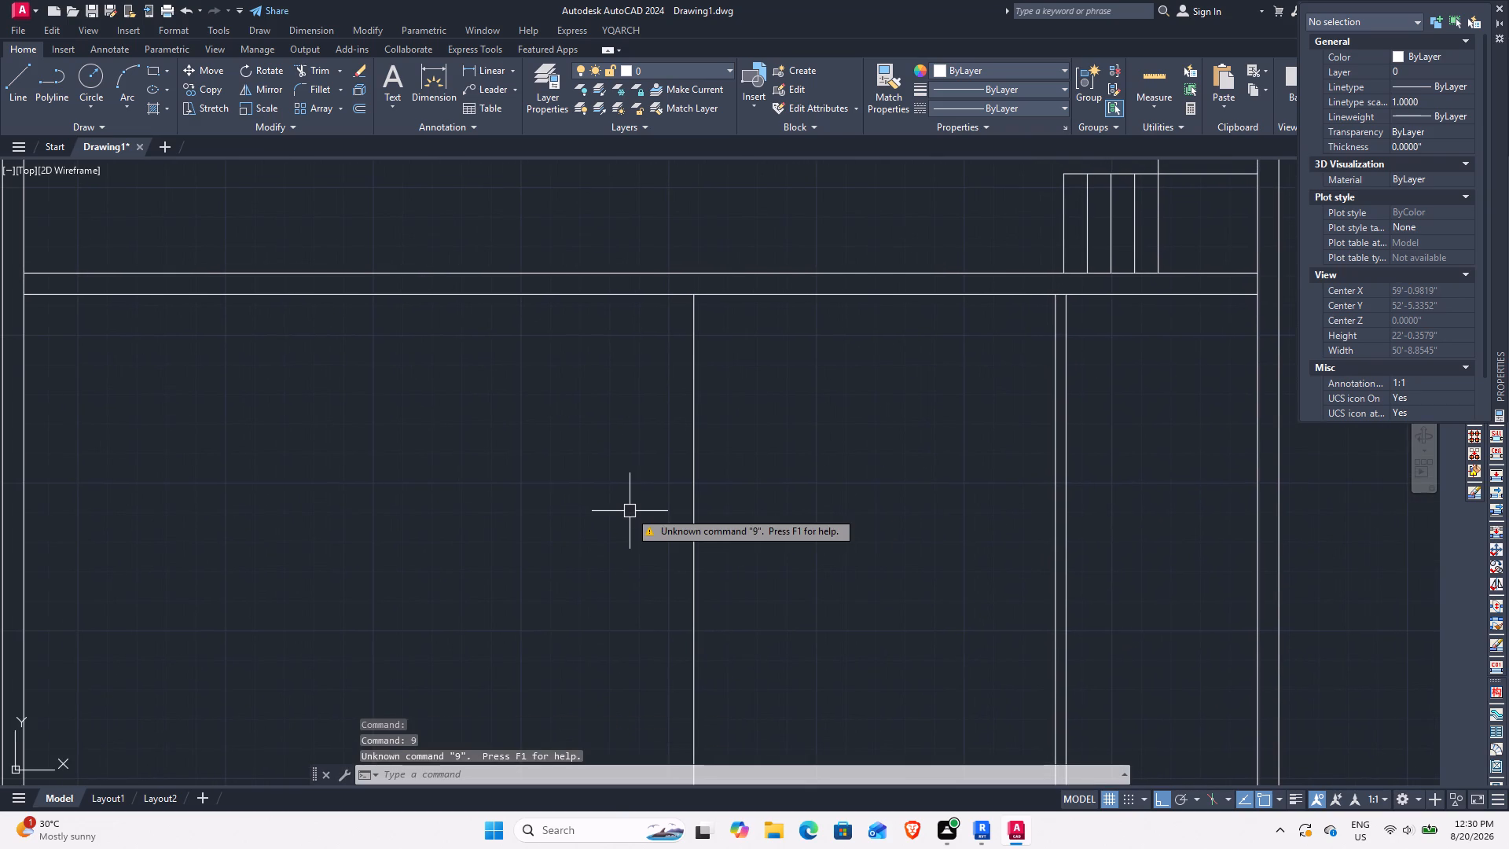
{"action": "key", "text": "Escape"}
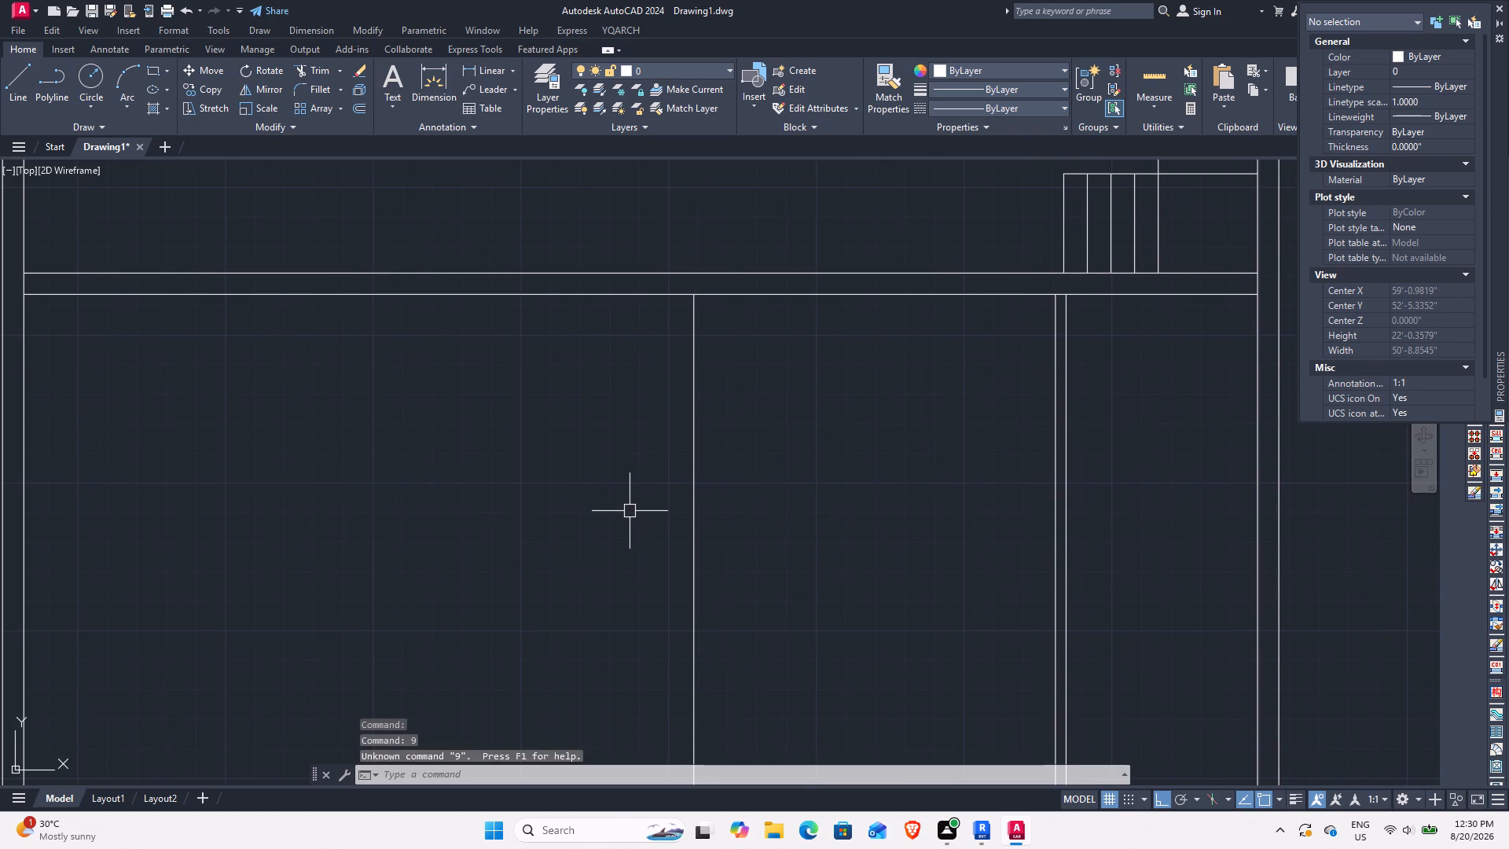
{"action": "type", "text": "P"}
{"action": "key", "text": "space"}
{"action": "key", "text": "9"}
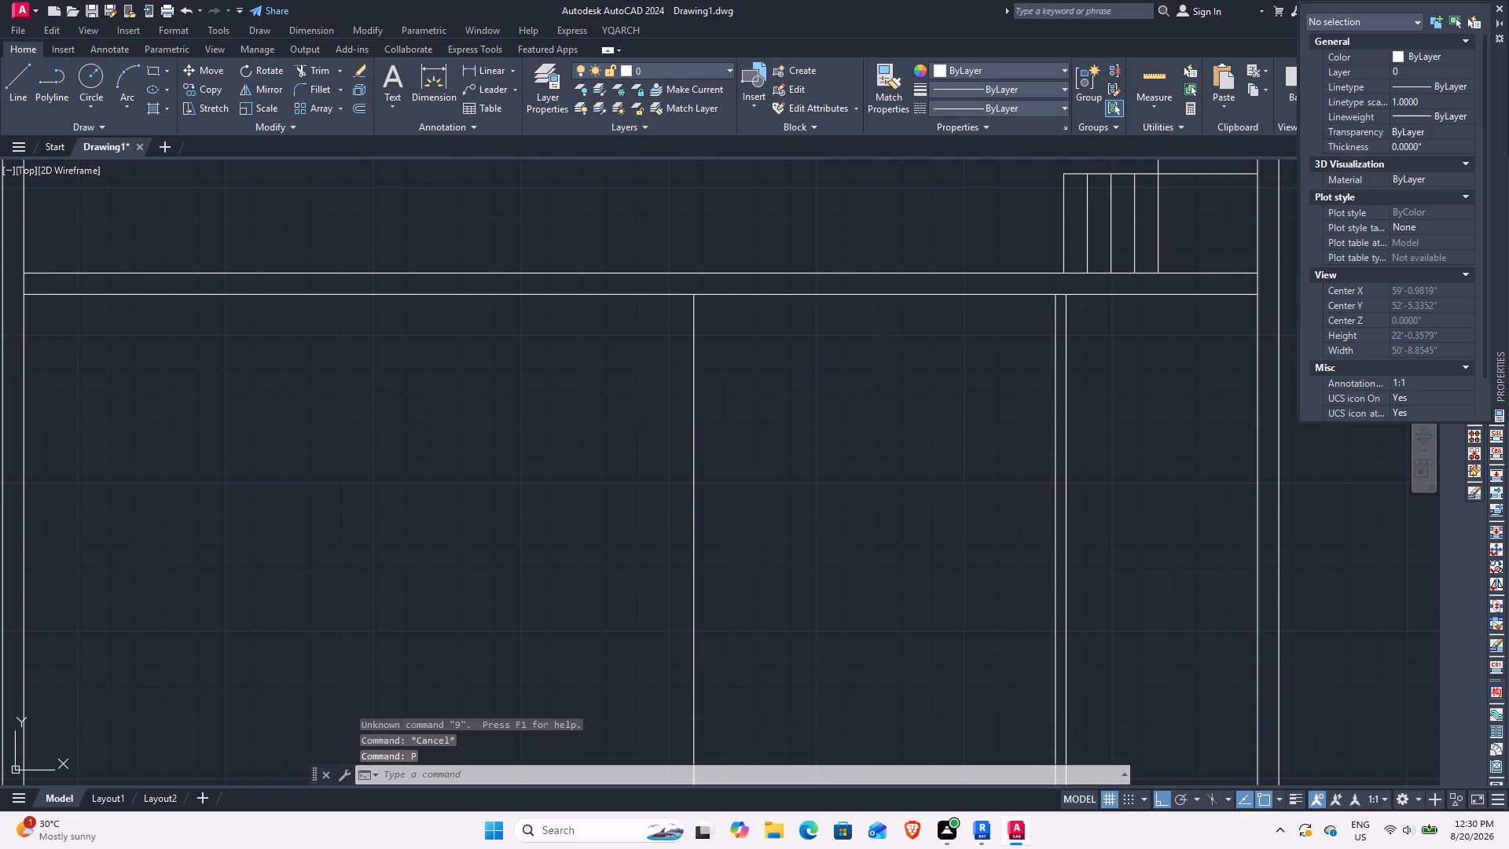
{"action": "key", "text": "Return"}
Offset the new vertical line 9" to its left to form a full-thickness wall dividing the lower area.
{"action": "type", "text": "O"}
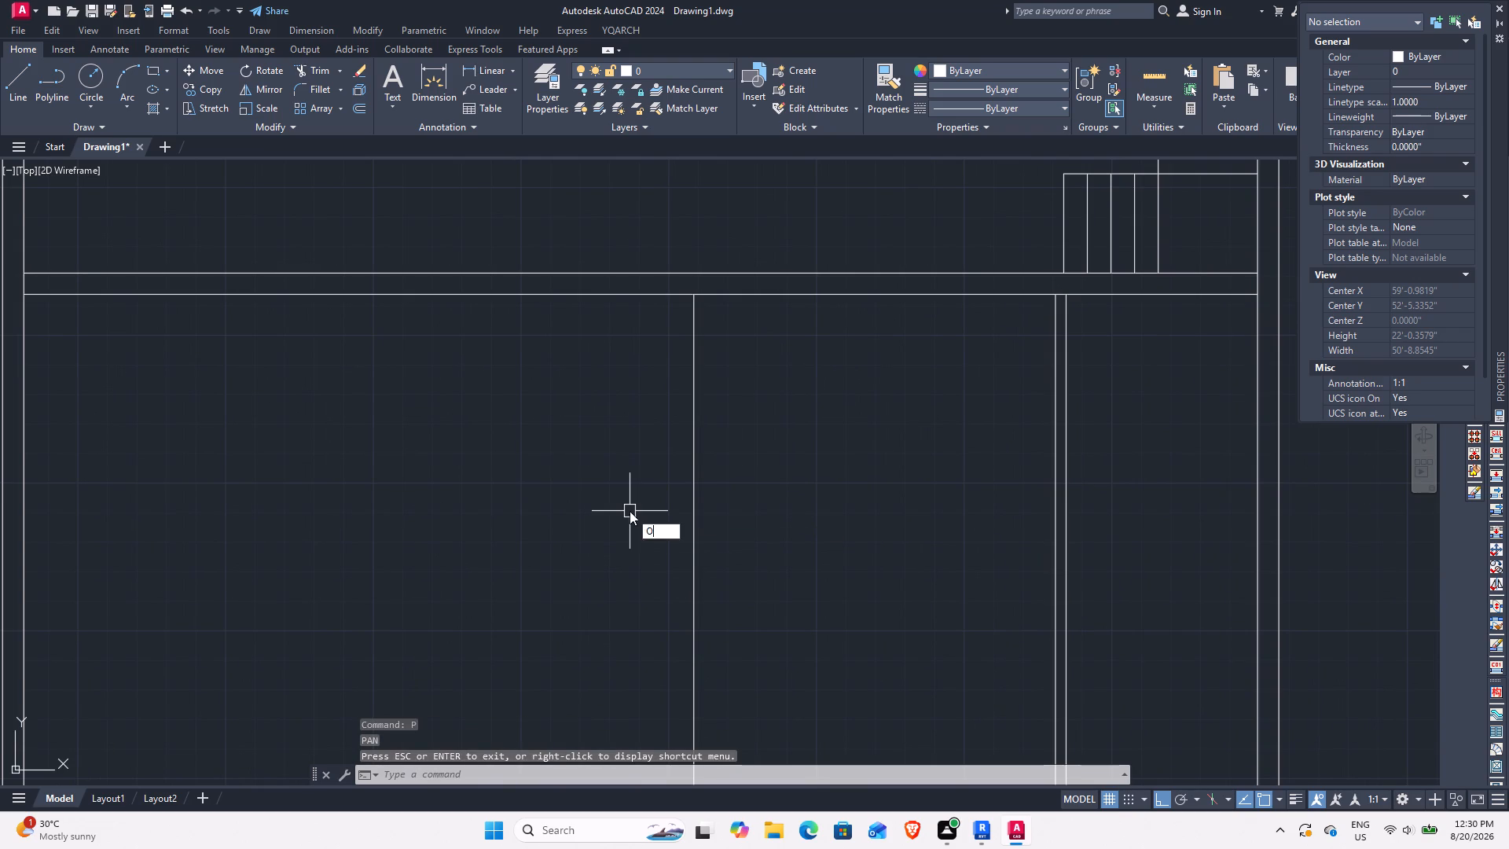
{"action": "key", "text": "space"}
{"action": "key", "text": "9"}
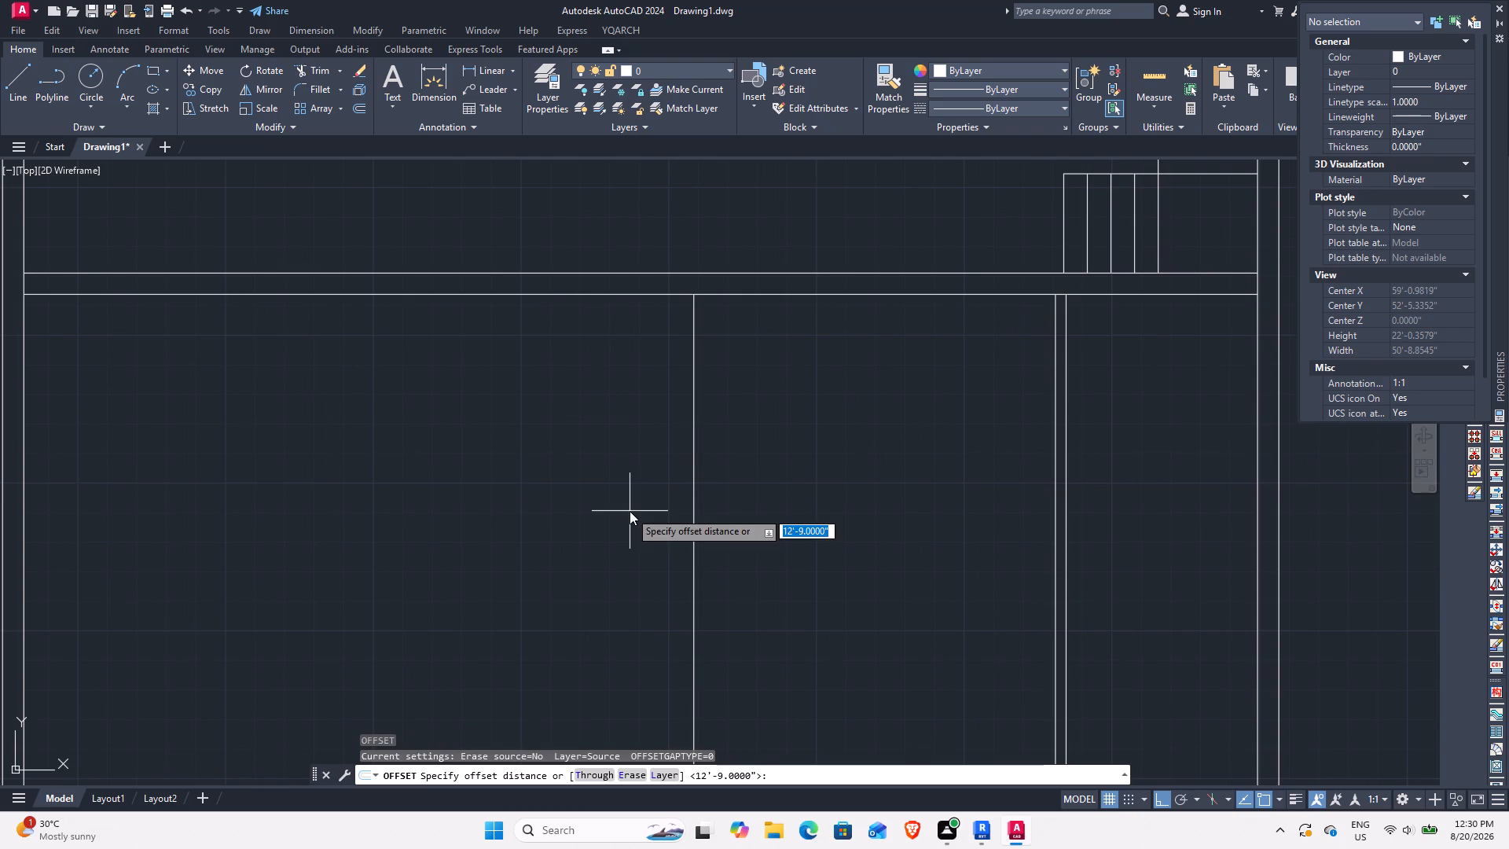
{"action": "key", "text": "Return"}
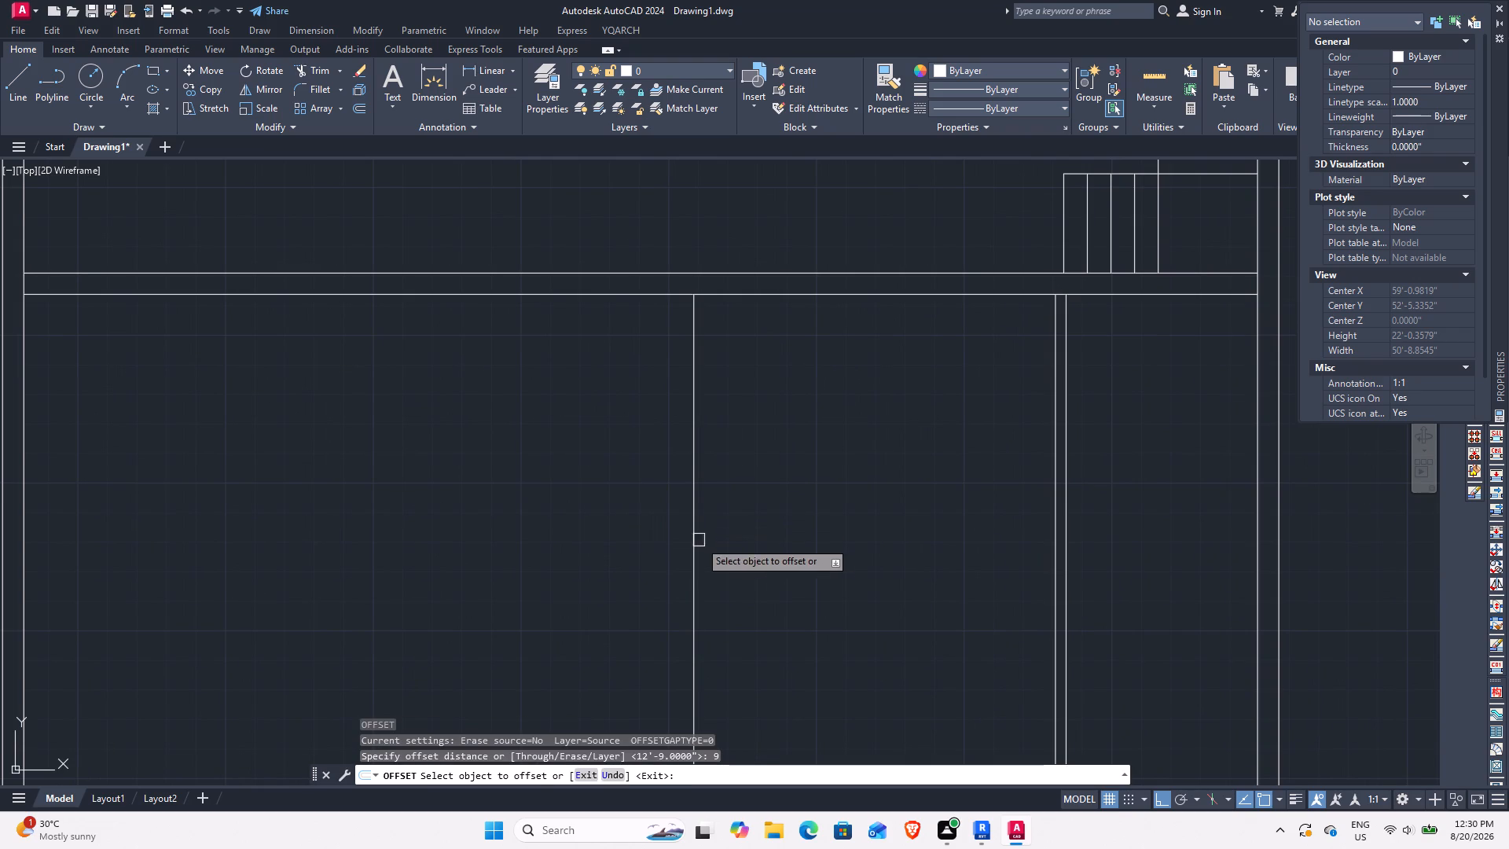
{"action": "left_click_drag", "start_coordinate": [699, 541], "coordinate": [670, 542]}
{"action": "left_click", "coordinate": [439, 542]}
{"action": "middle_click_drag", "start_coordinate": [494, 546], "coordinate": [494, 421]}
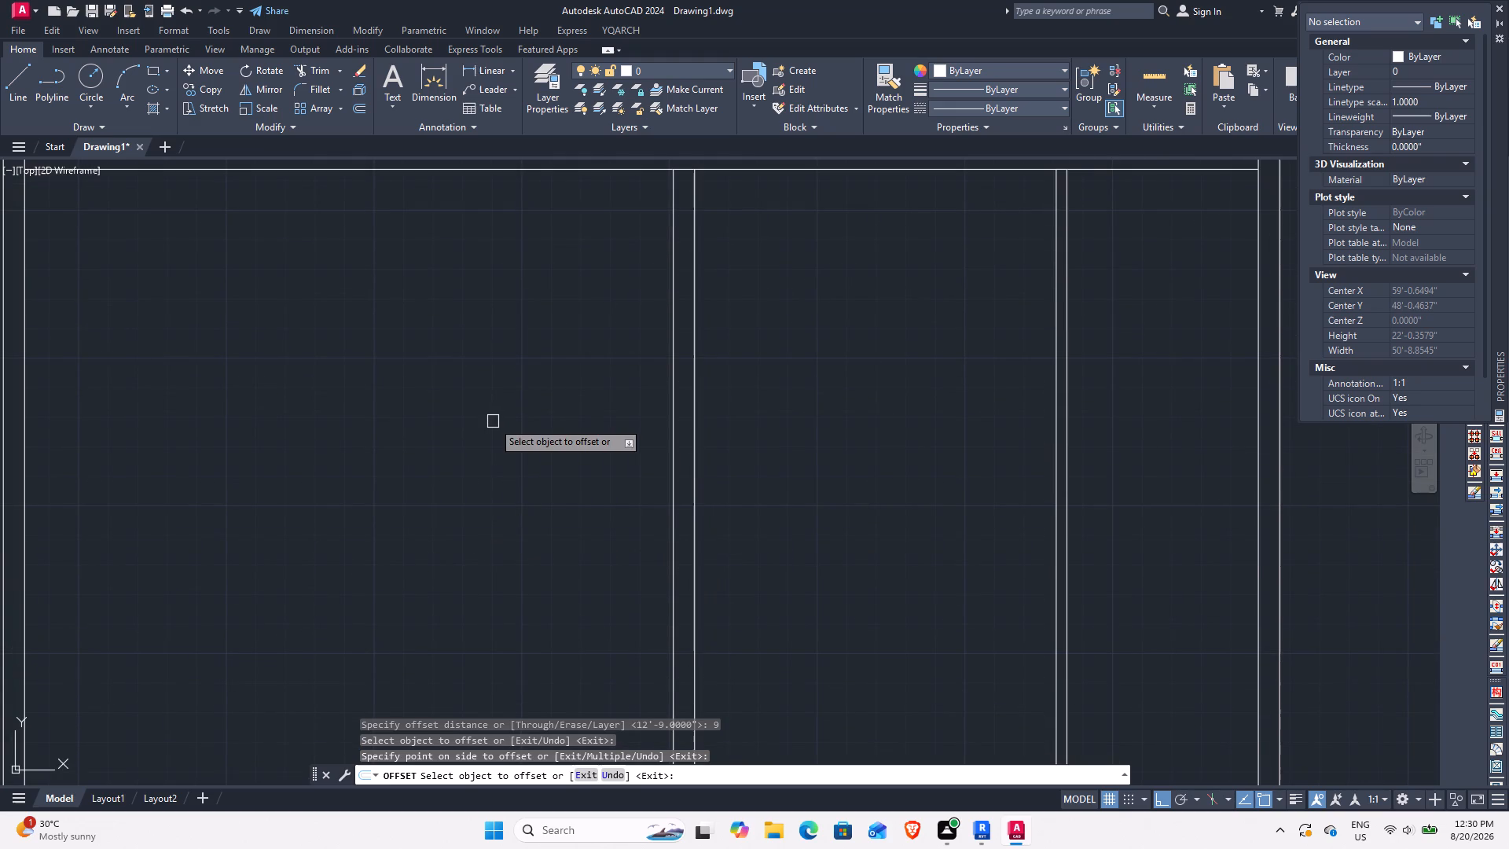
{"action": "scroll", "coordinate": [493, 421], "scroll_direction": "down", "scroll_amount": 2}
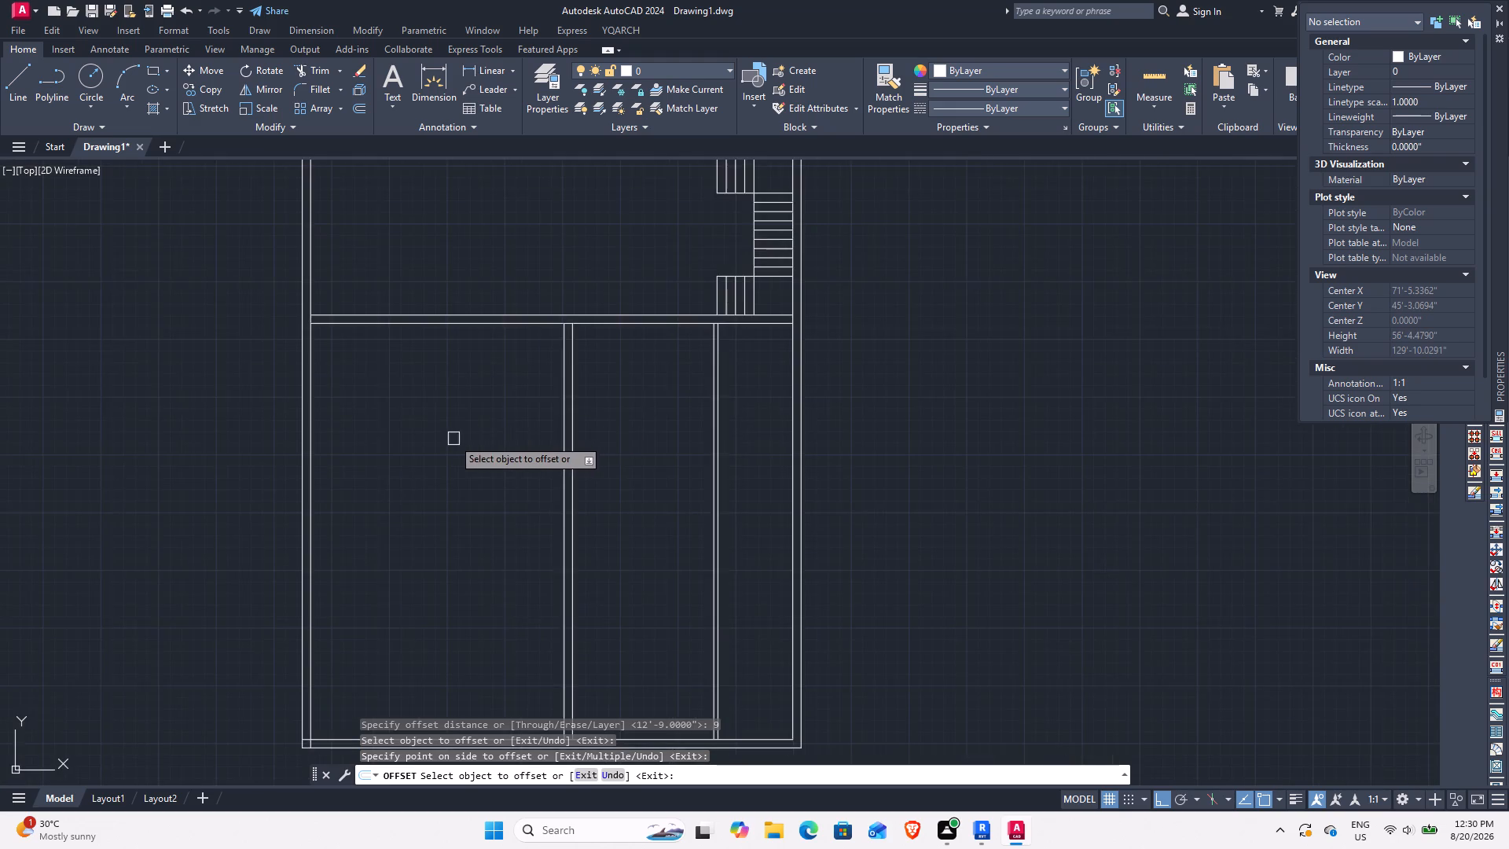
{"action": "middle_click_drag", "start_coordinate": [459, 437], "coordinate": [622, 414]}
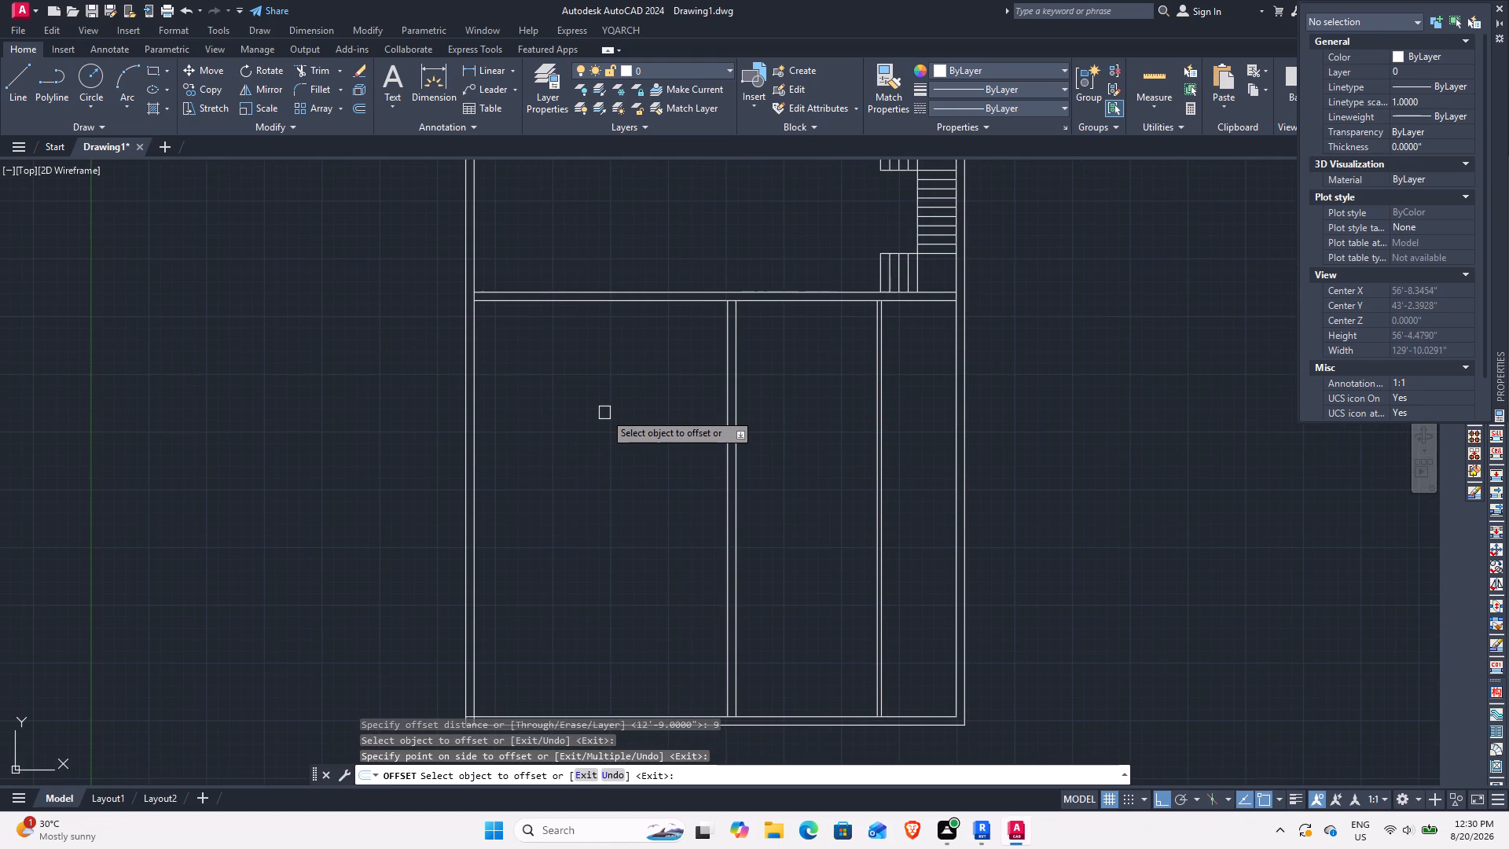
{"action": "key", "text": "space"}
Offset the left line of the 9" vertical wall 6' leftward across the lower area of the plan.
{"action": "key", "text": "space"}
{"action": "type", "text": "6"}
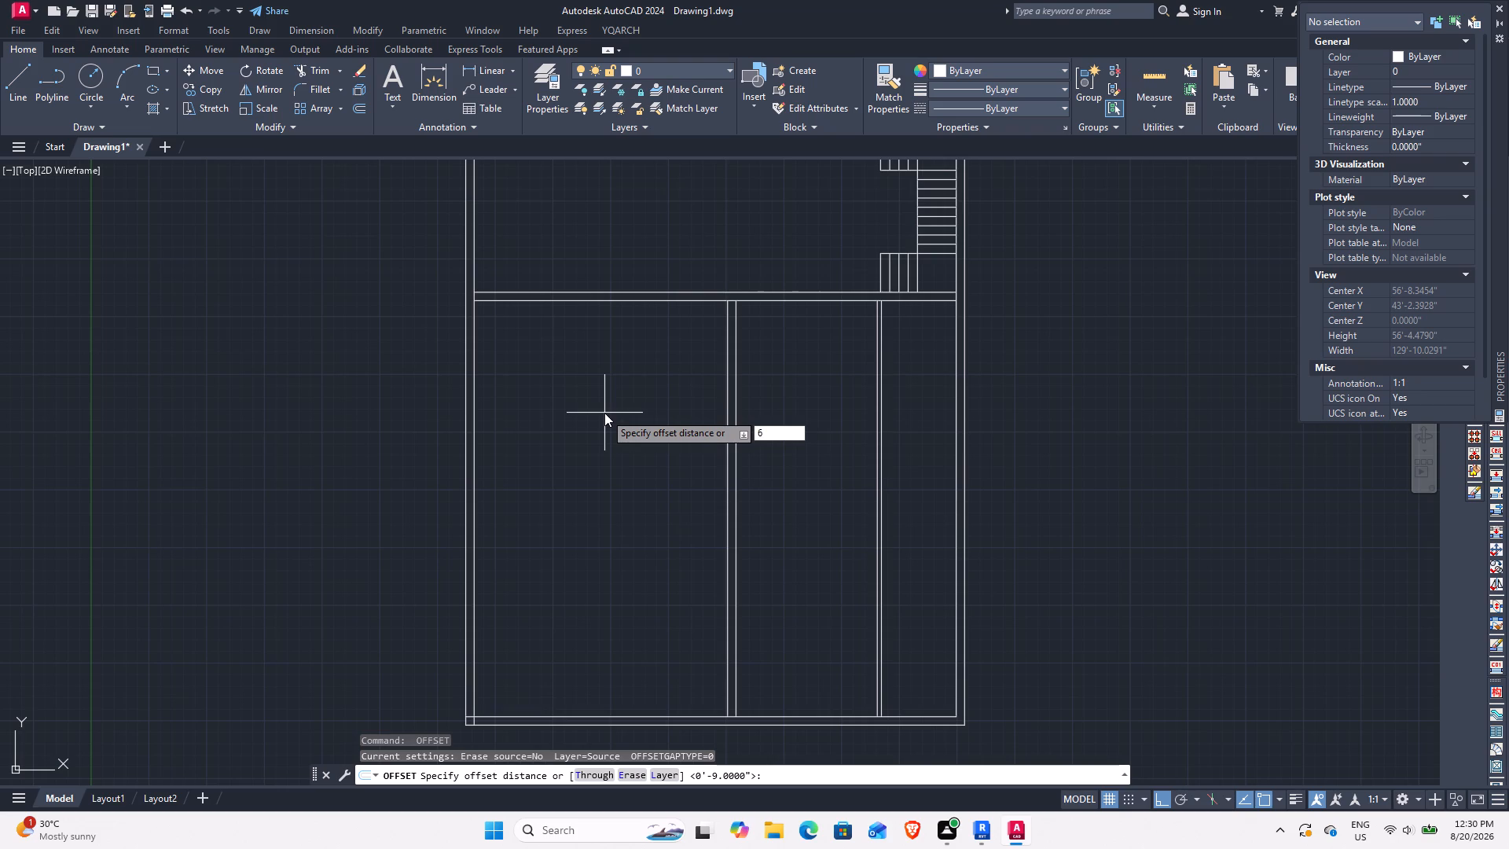
{"action": "key", "text": "apostrophe"}
{"action": "key", "text": "Return"}
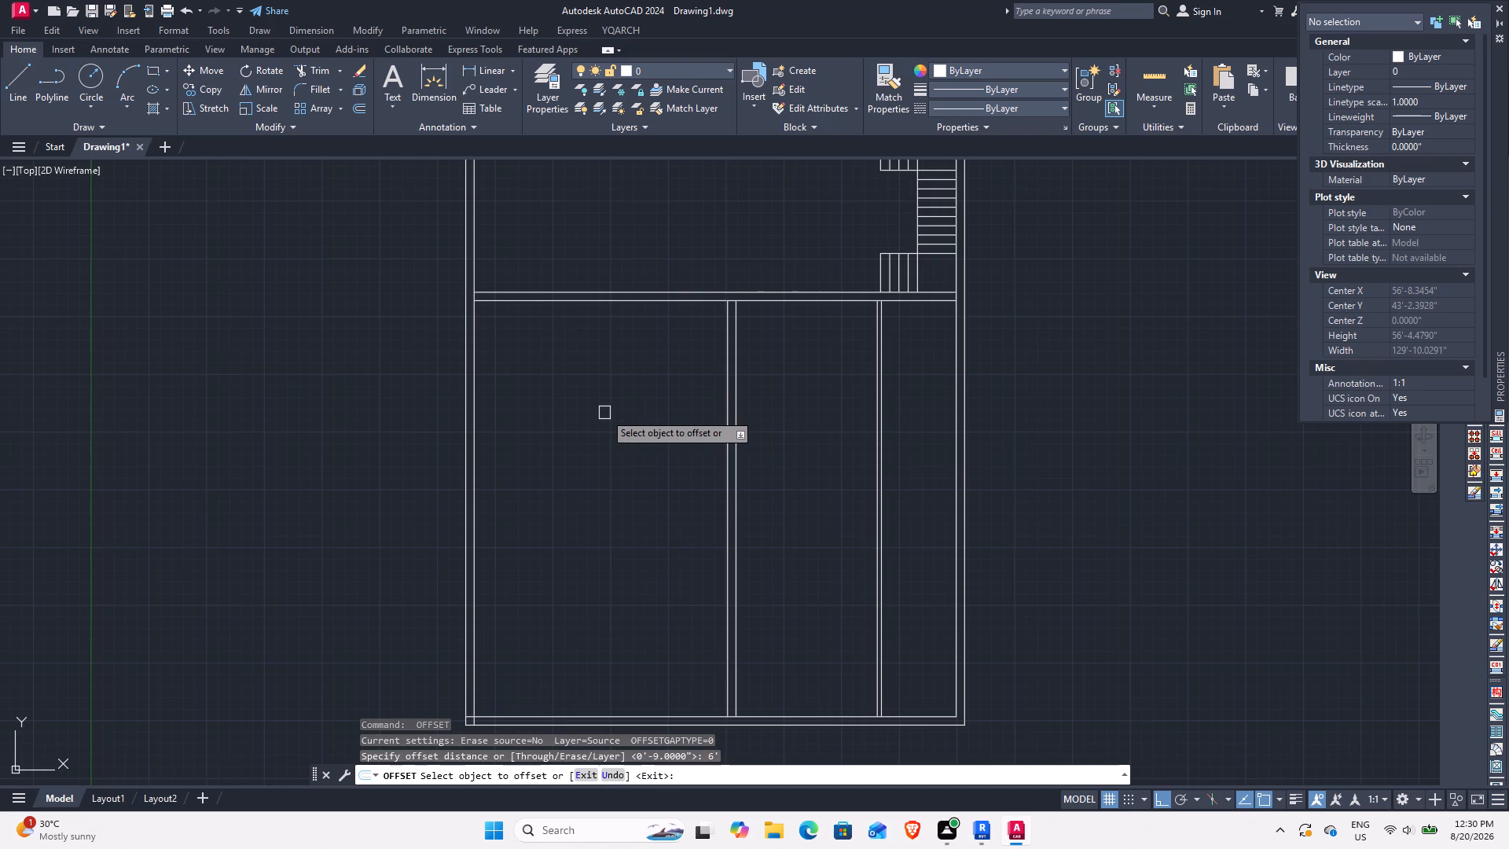
{"action": "left_click", "coordinate": [722, 458]}
{"action": "left_click", "coordinate": [661, 458]}
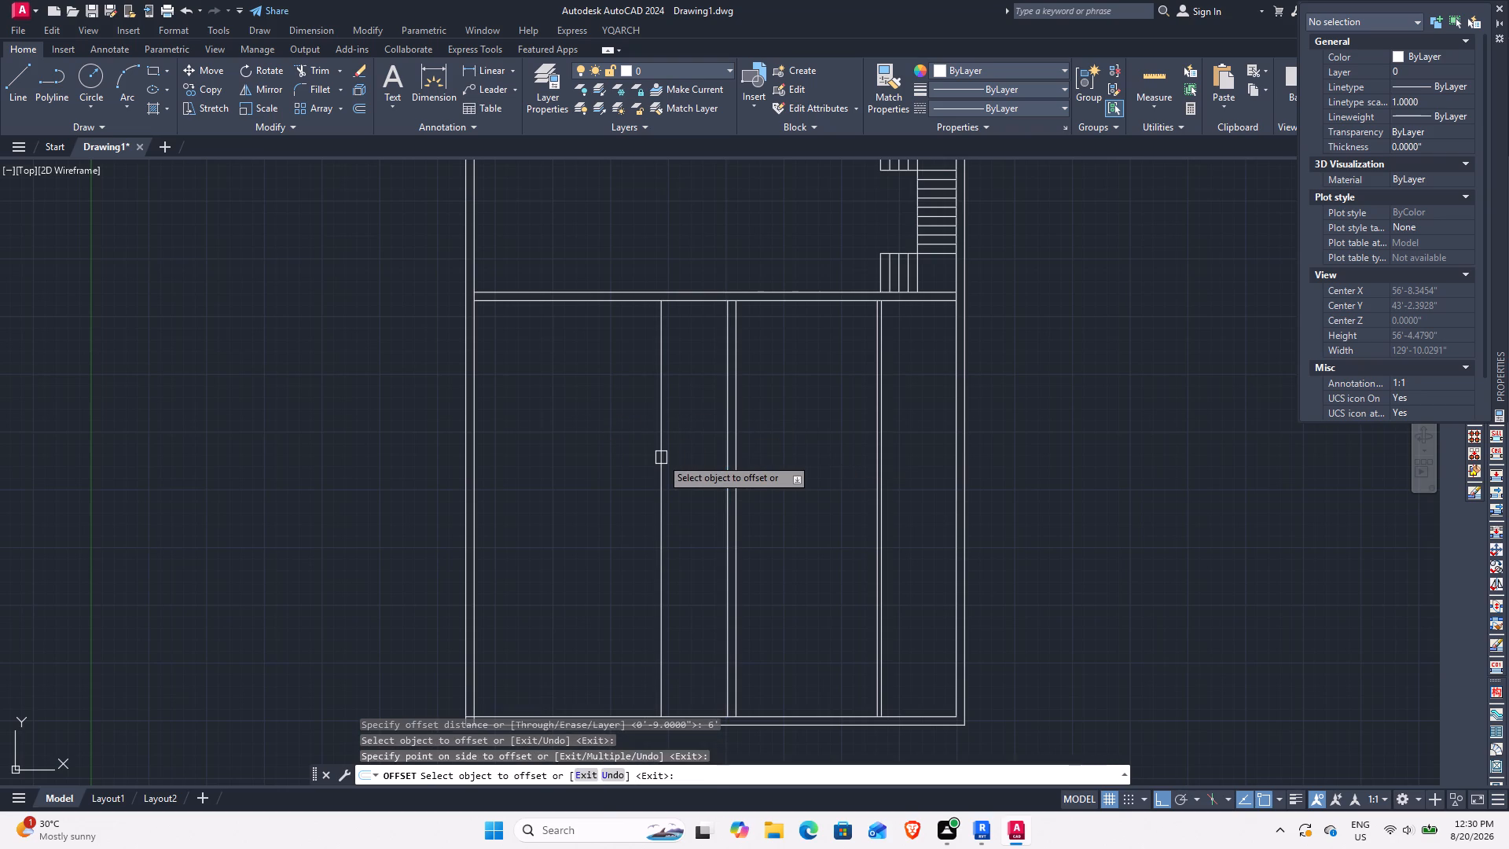
Offset the new vertical line 9" to its left to form a second full-thickness vertical wall.
{"action": "key", "text": "space"}
{"action": "key", "text": "space"}
{"action": "type", "text": "9"}
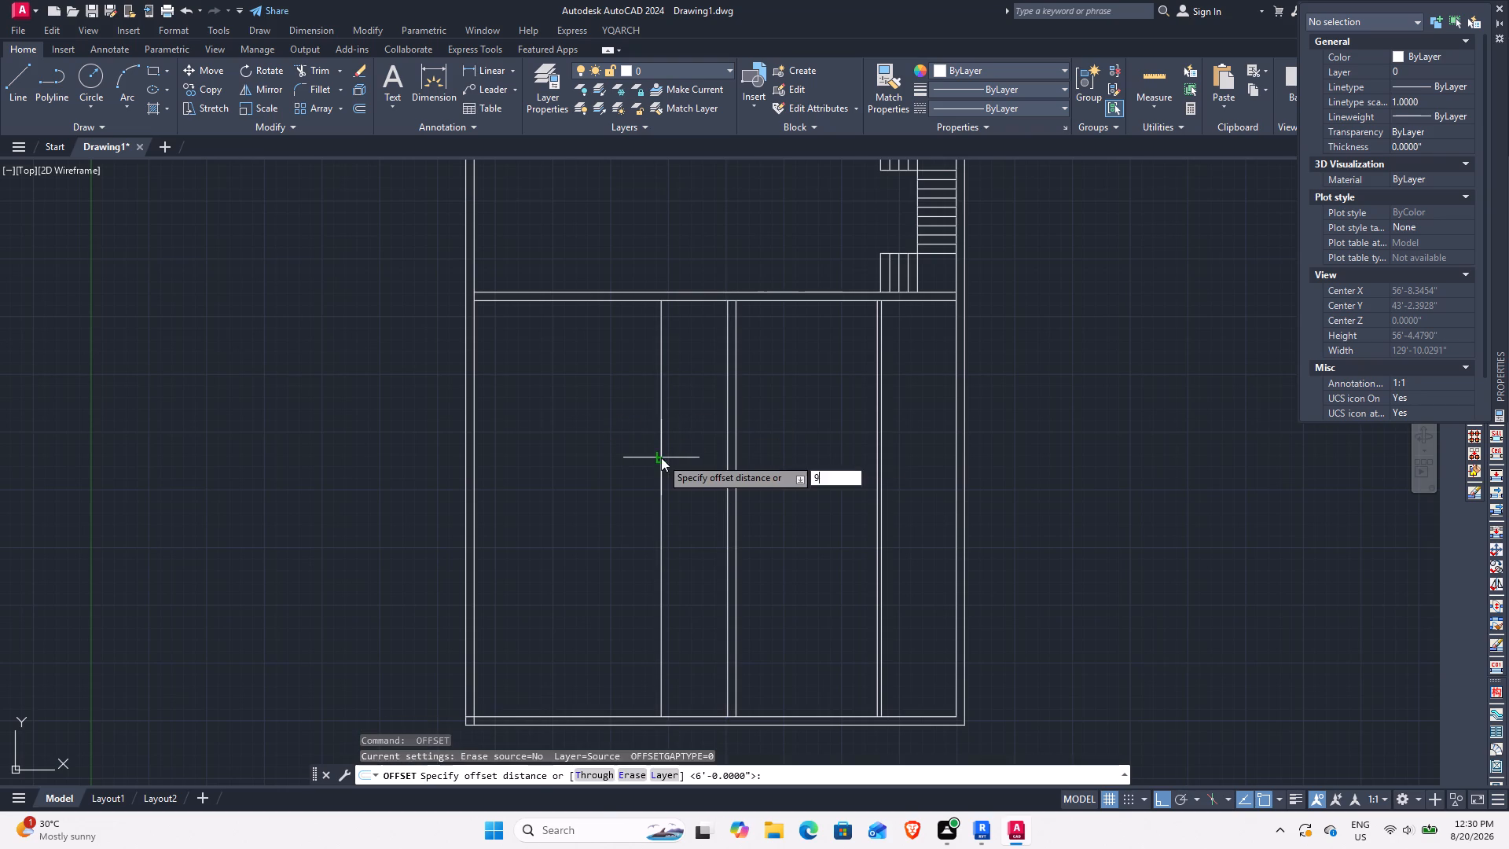
{"action": "key", "text": "Return"}
{"action": "left_click", "coordinate": [660, 457]}
{"action": "left_click", "coordinate": [621, 459]}
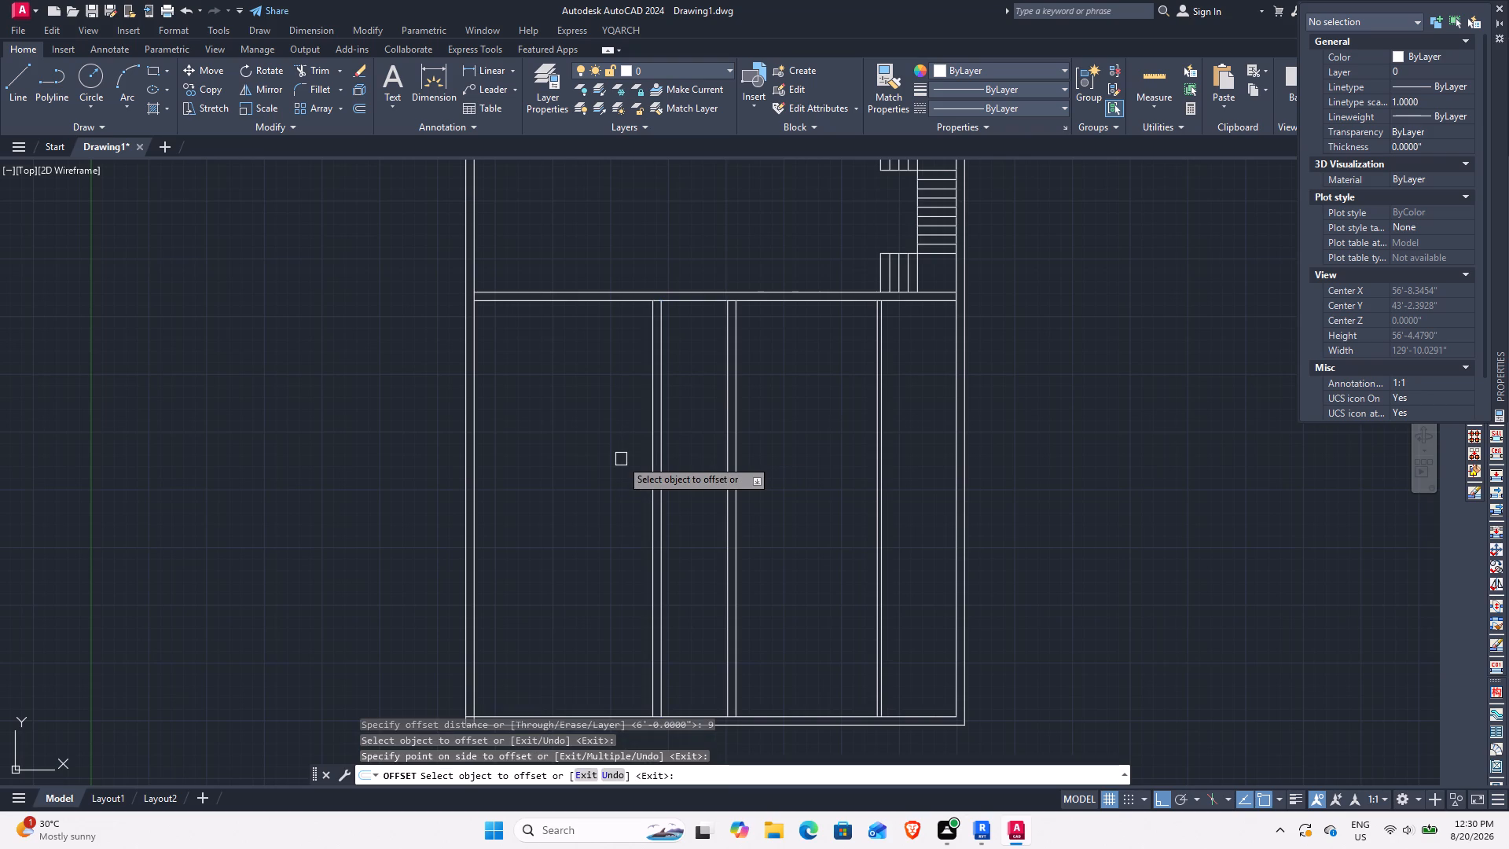
{"action": "key", "text": "Escape"}
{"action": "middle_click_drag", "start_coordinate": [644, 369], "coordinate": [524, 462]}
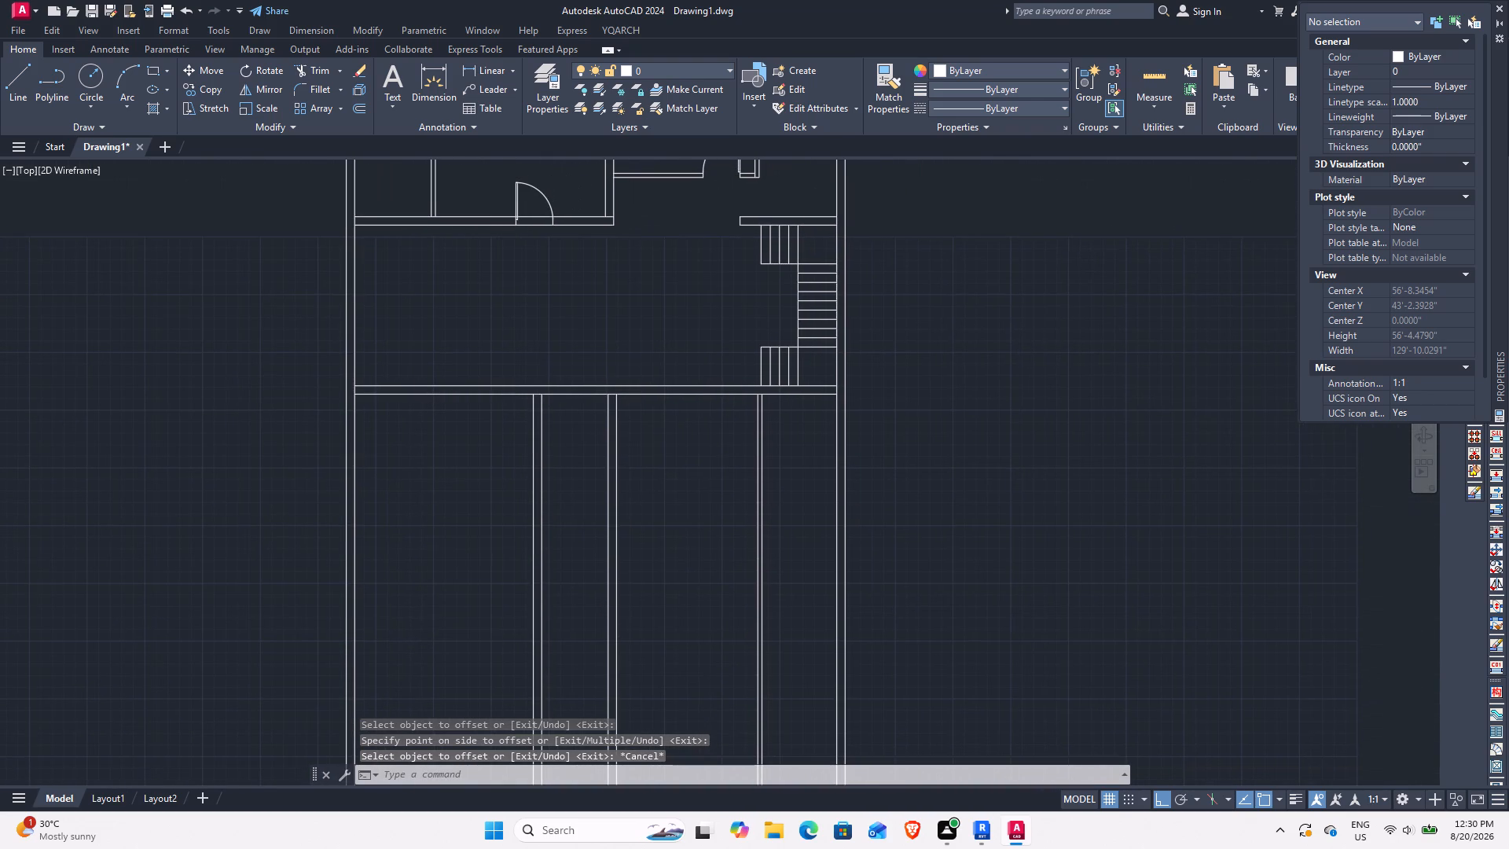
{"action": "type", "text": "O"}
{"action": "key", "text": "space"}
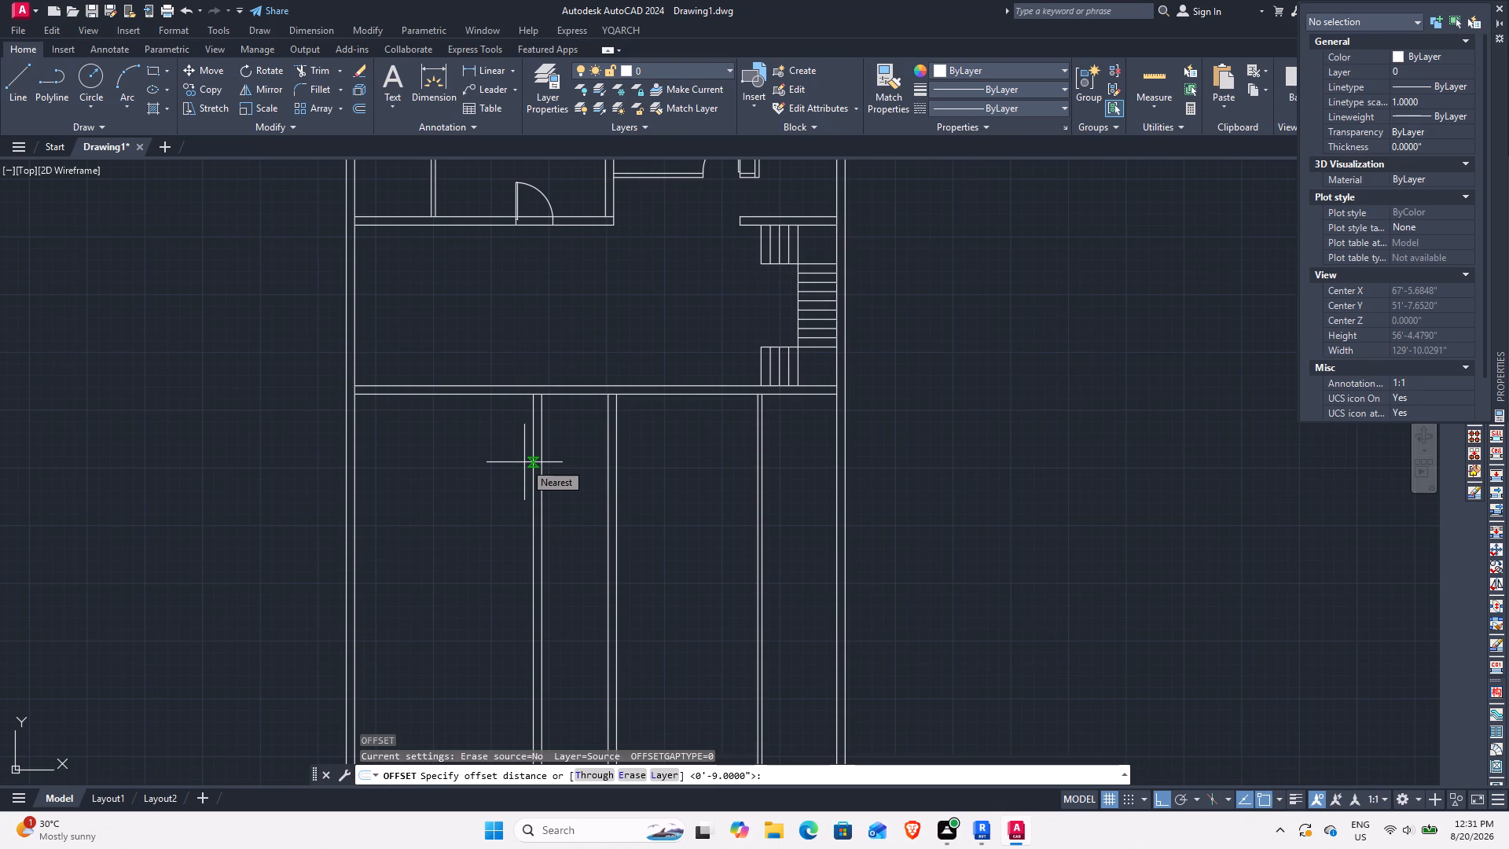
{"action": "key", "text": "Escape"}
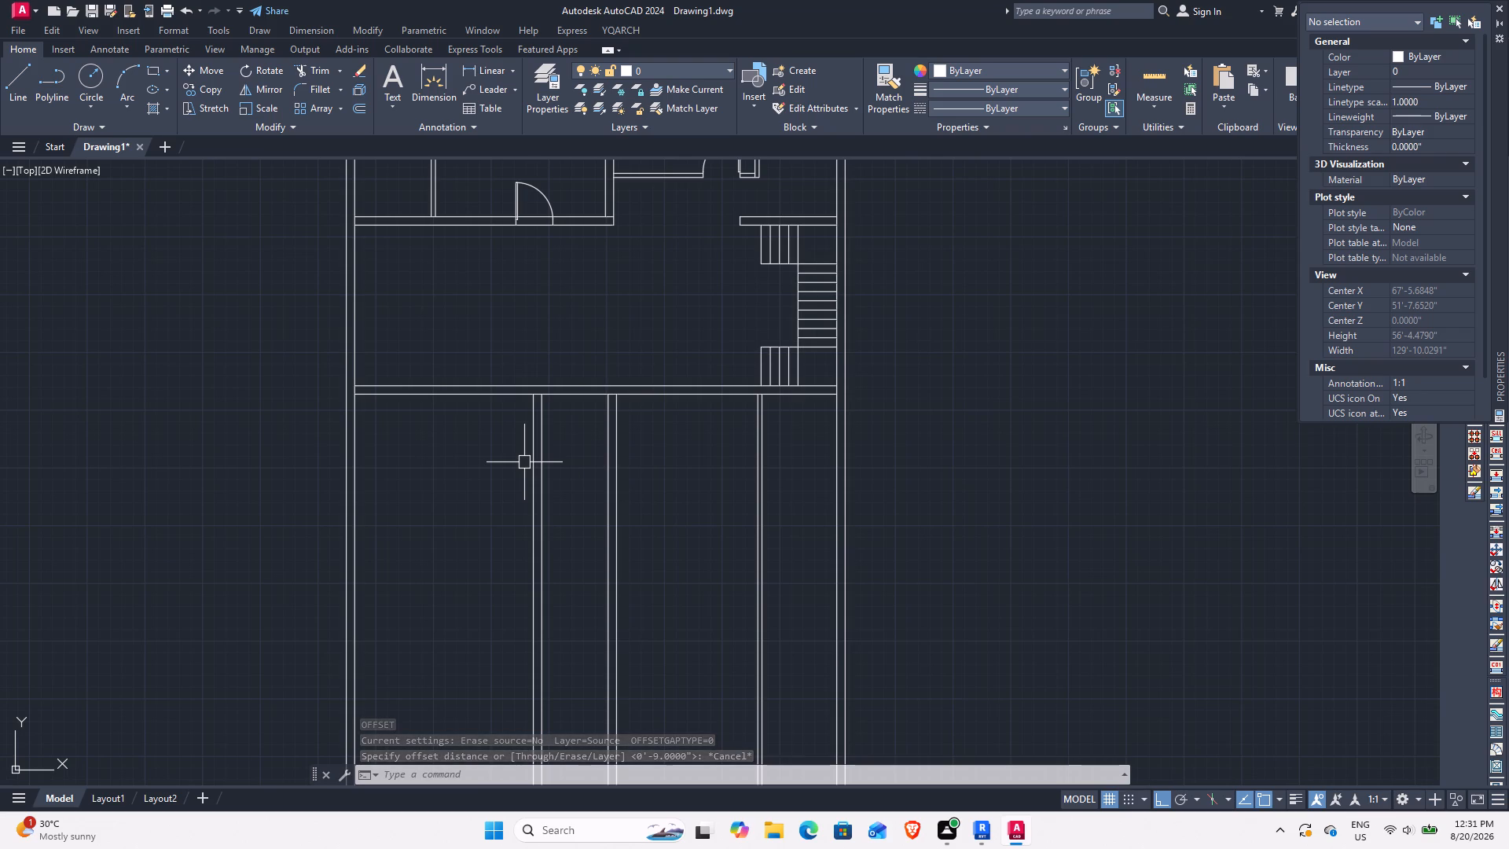
Offset the lower line of the cross wall beneath the stairs 15' downward across the lower area.
{"action": "key", "text": "space"}
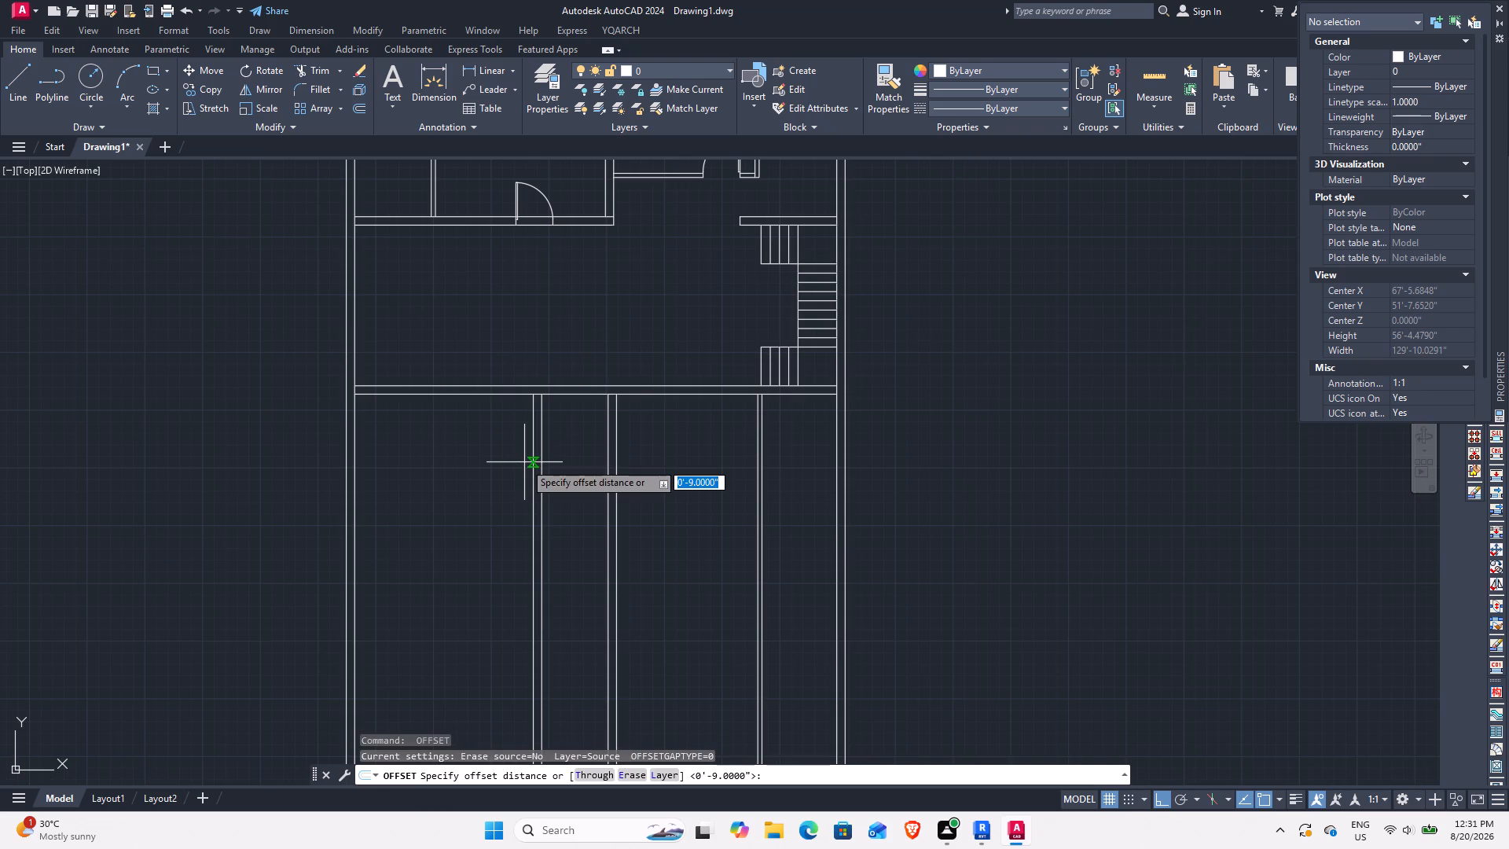
{"action": "type", "text": "15"}
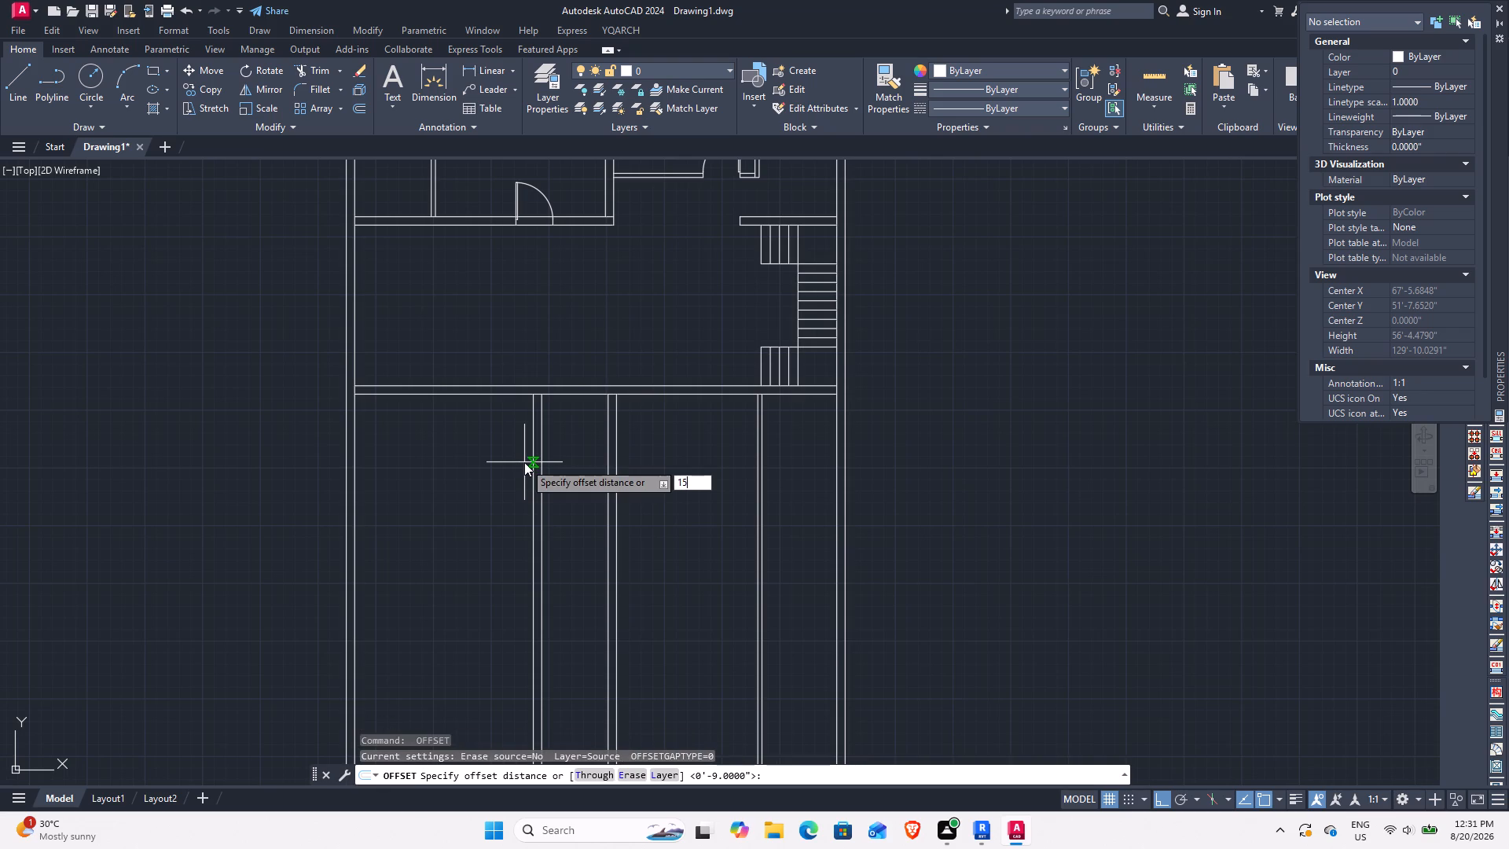
{"action": "key", "text": "apostrophe"}
{"action": "key", "text": "Return"}
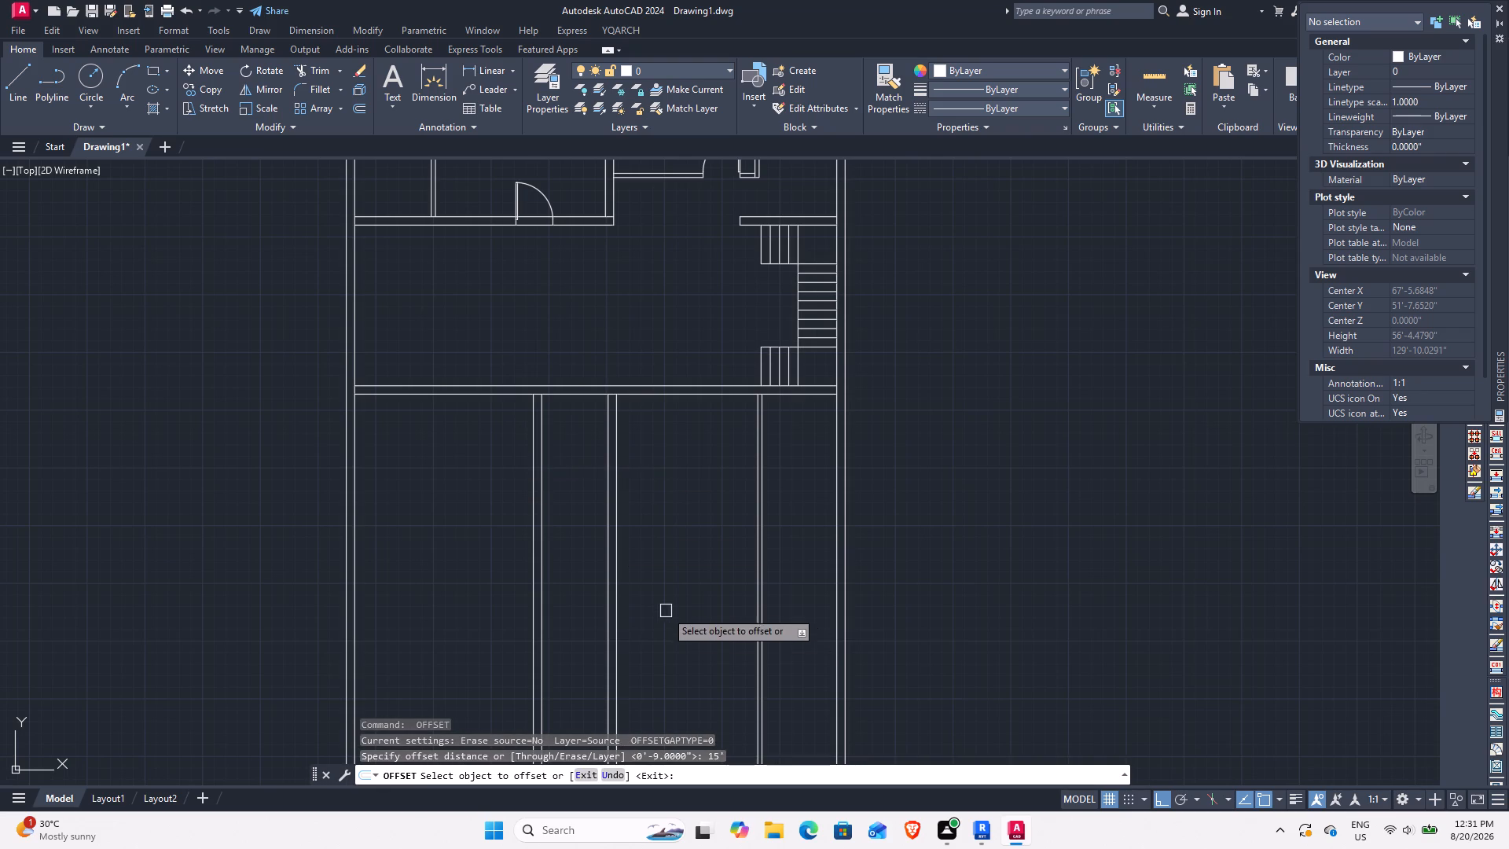
{"action": "middle_click_drag", "start_coordinate": [658, 591], "coordinate": [655, 558]}
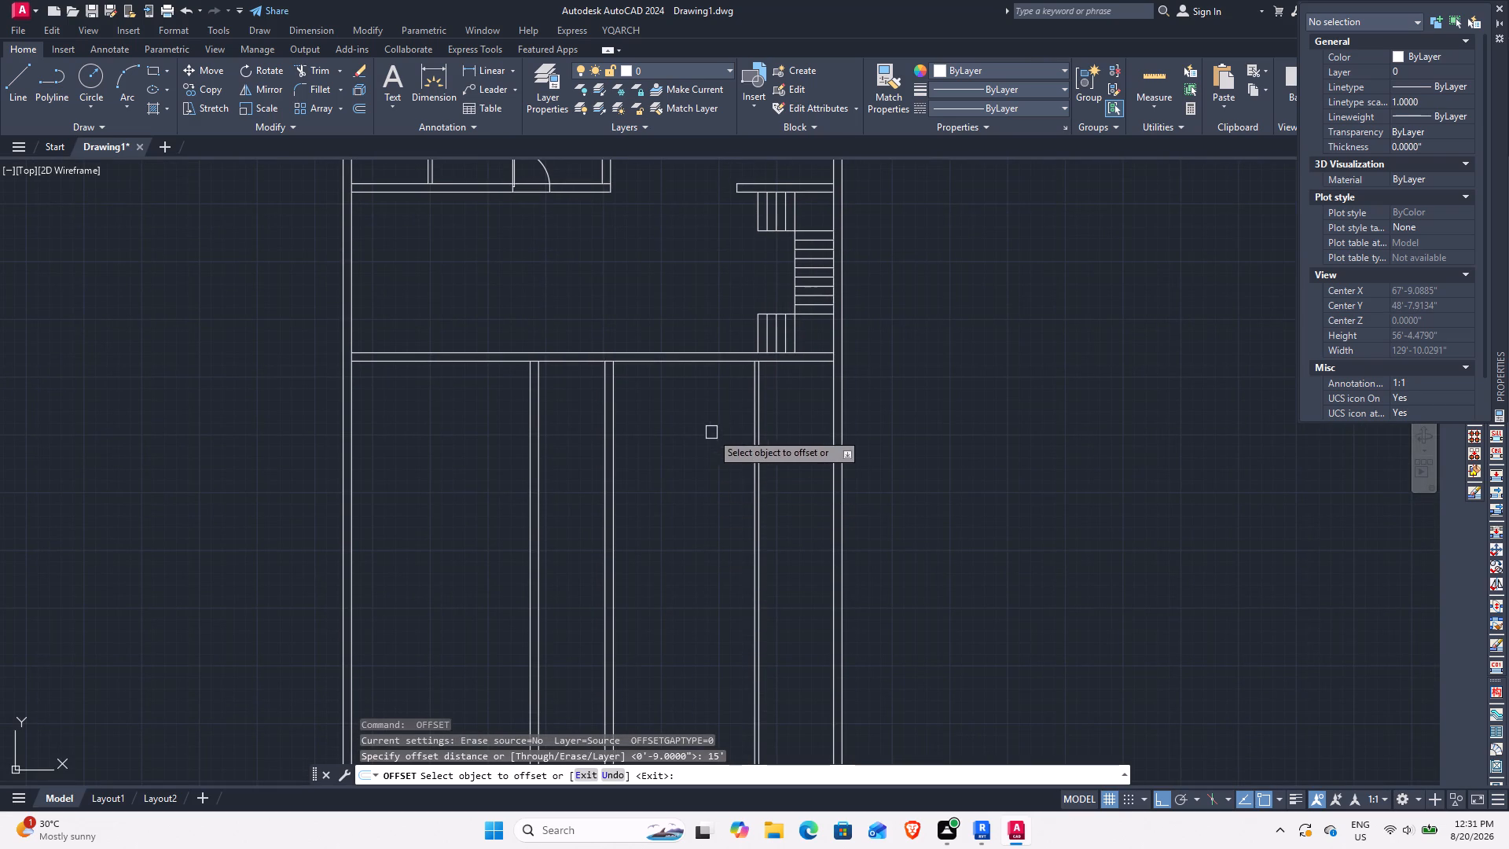
{"action": "left_click", "coordinate": [687, 365]}
{"action": "left_click", "coordinate": [690, 438]}
Offset the new horizontal line 9" downward to form a full-thickness cross wall in the lower area.
{"action": "middle_click_drag", "start_coordinate": [570, 479], "coordinate": [627, 476]}
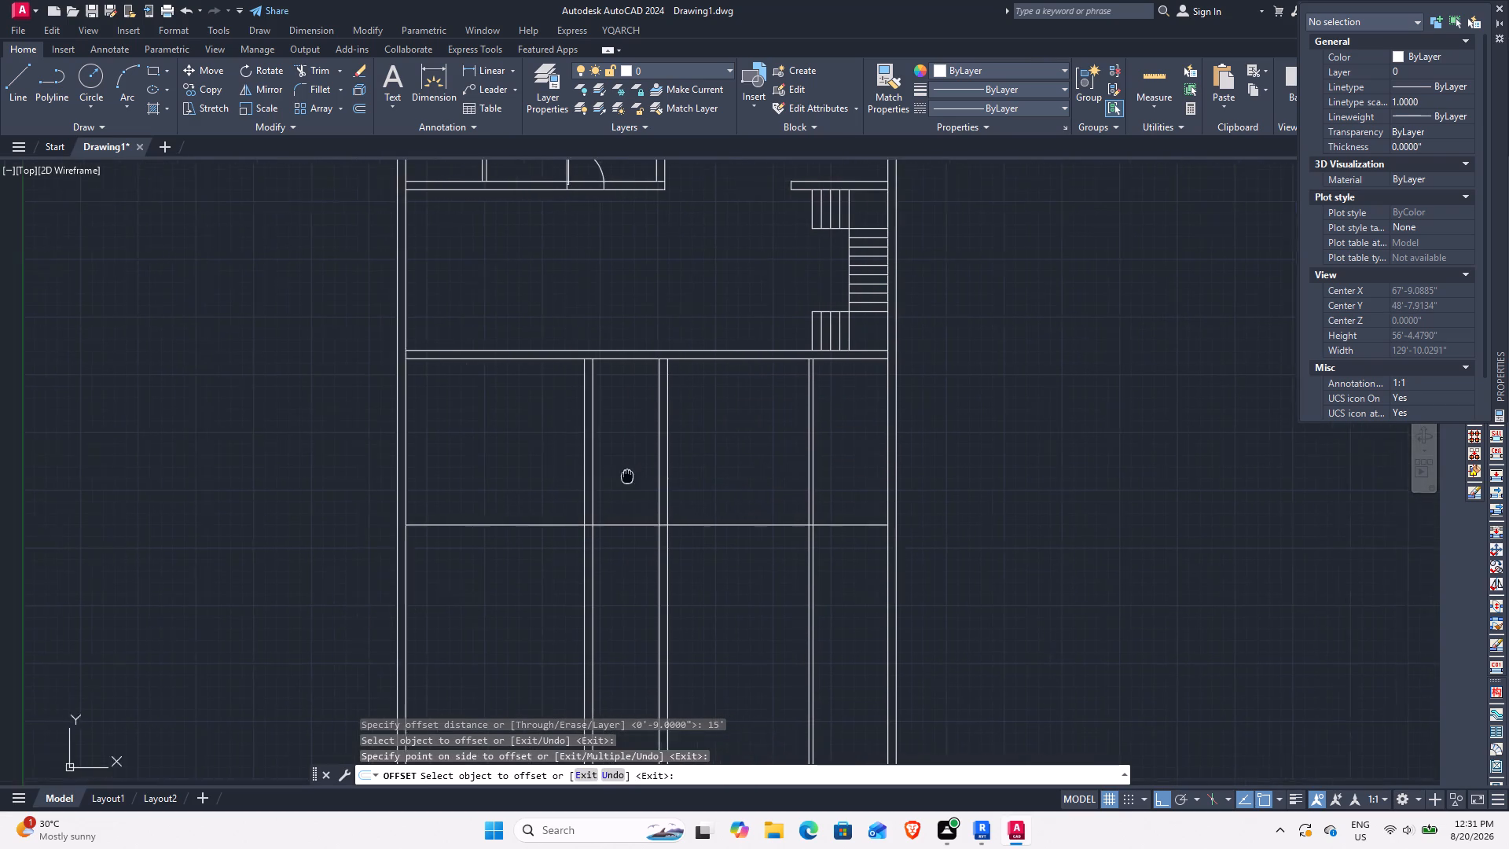
{"action": "middle_click_drag", "start_coordinate": [627, 476], "coordinate": [641, 552]}
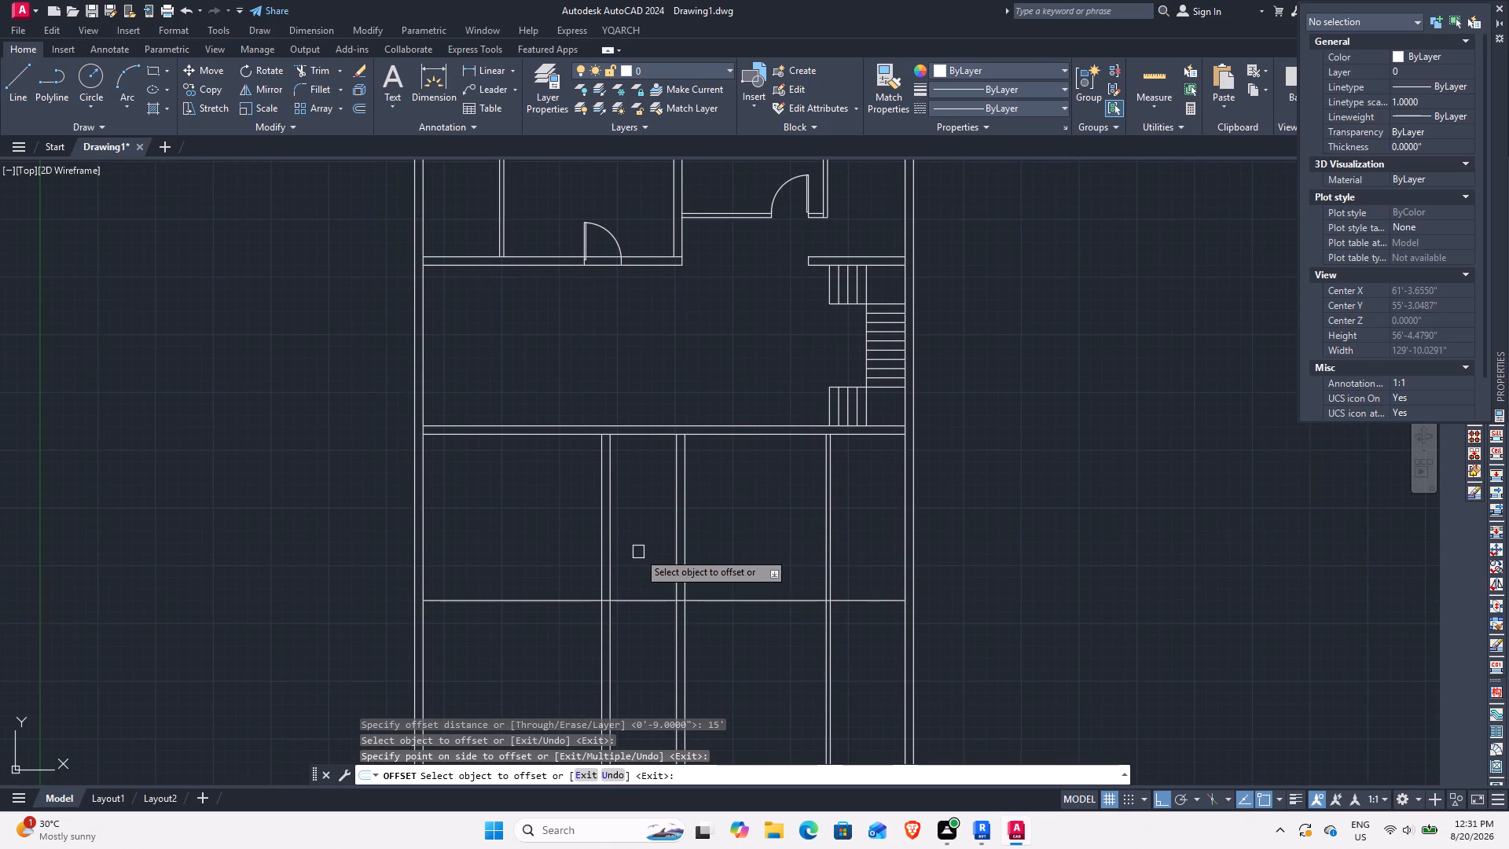
{"action": "scroll", "coordinate": [658, 496], "scroll_direction": "up", "scroll_amount": 1}
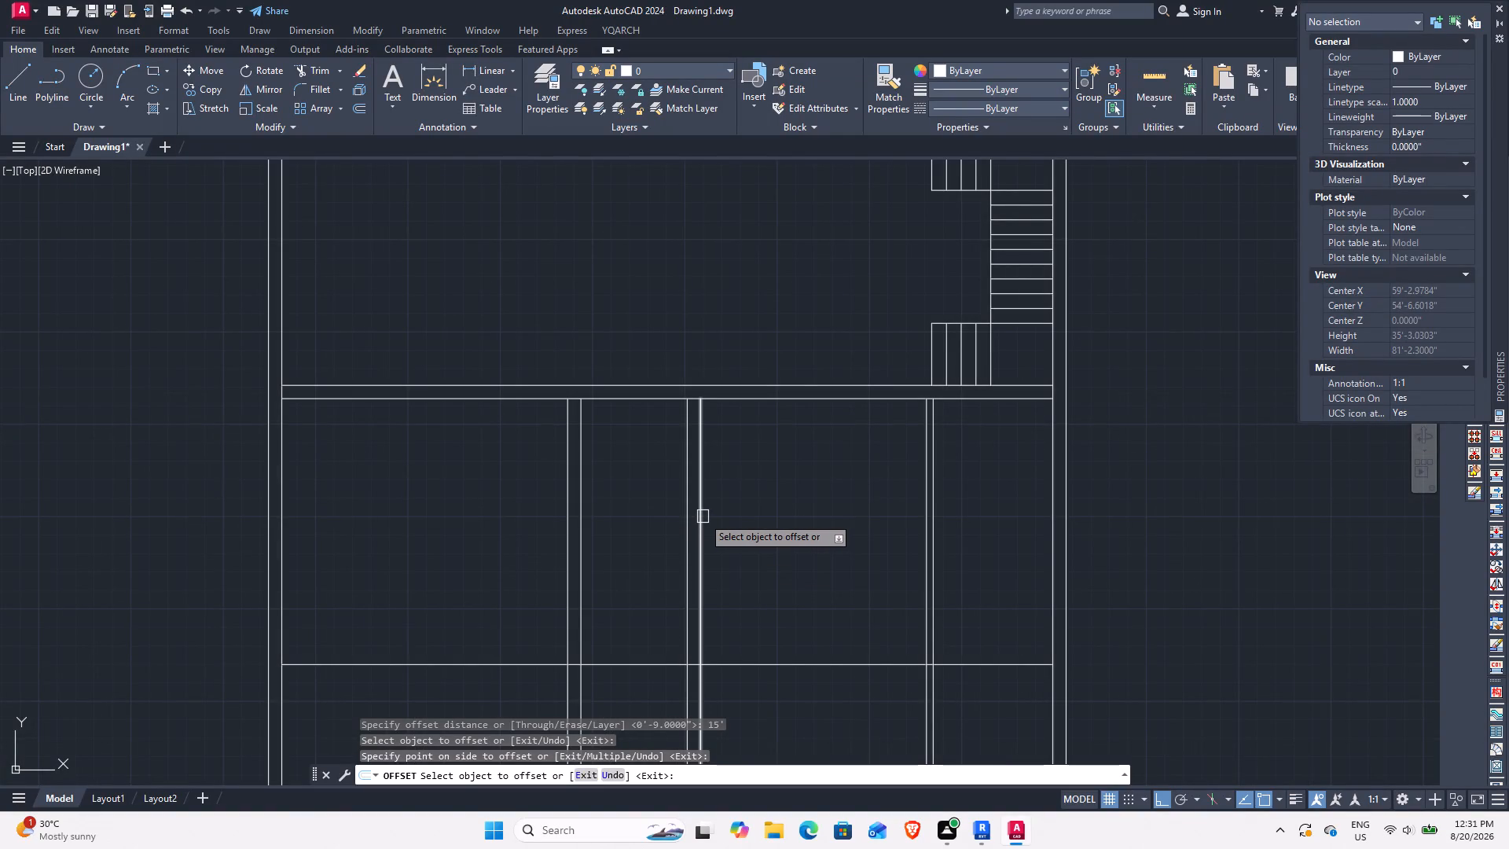
{"action": "key", "text": "space"}
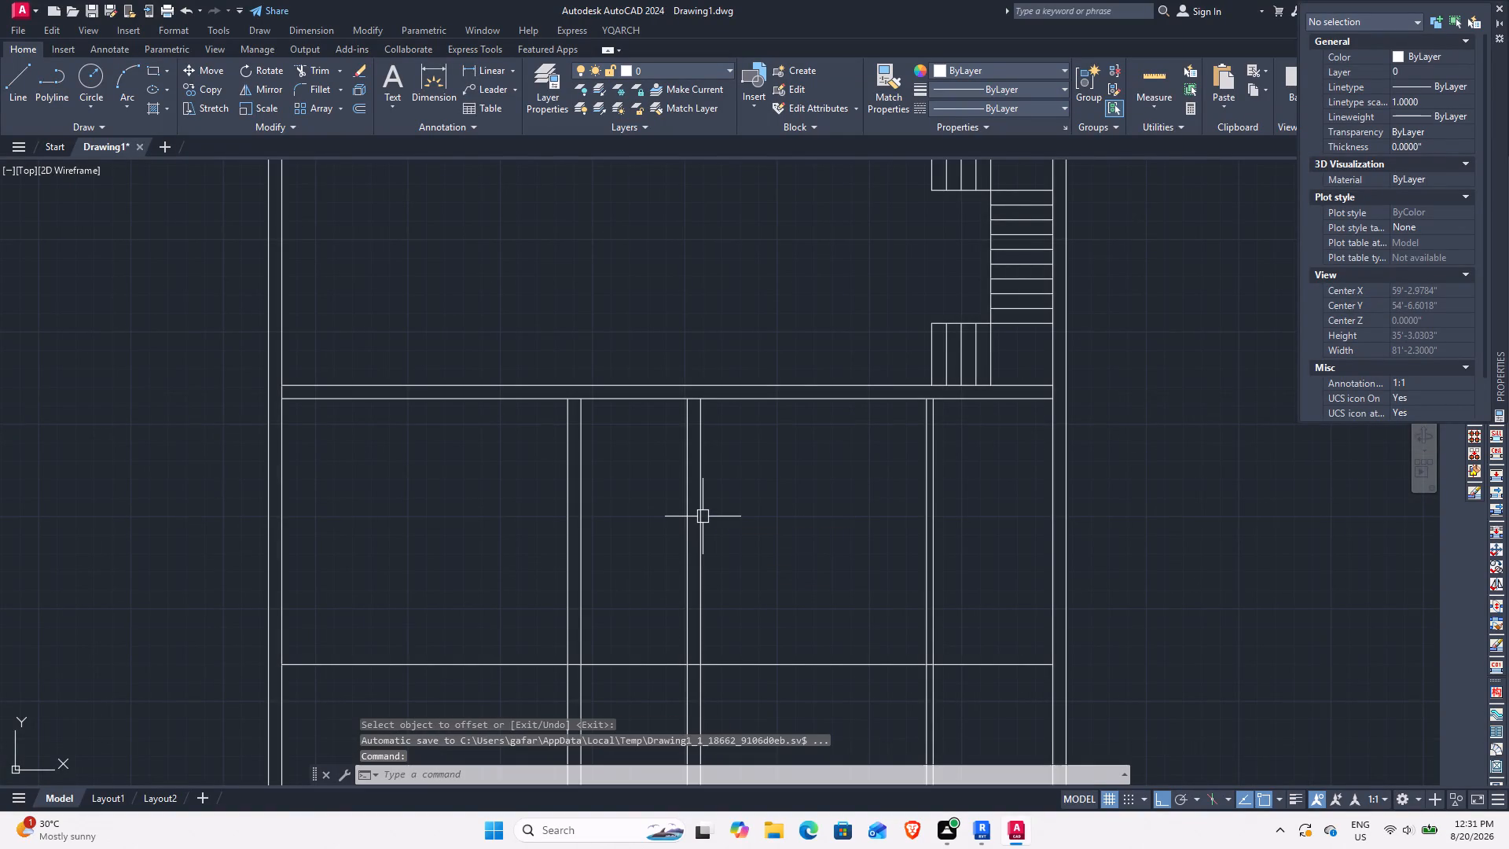
{"action": "key", "text": "space"}
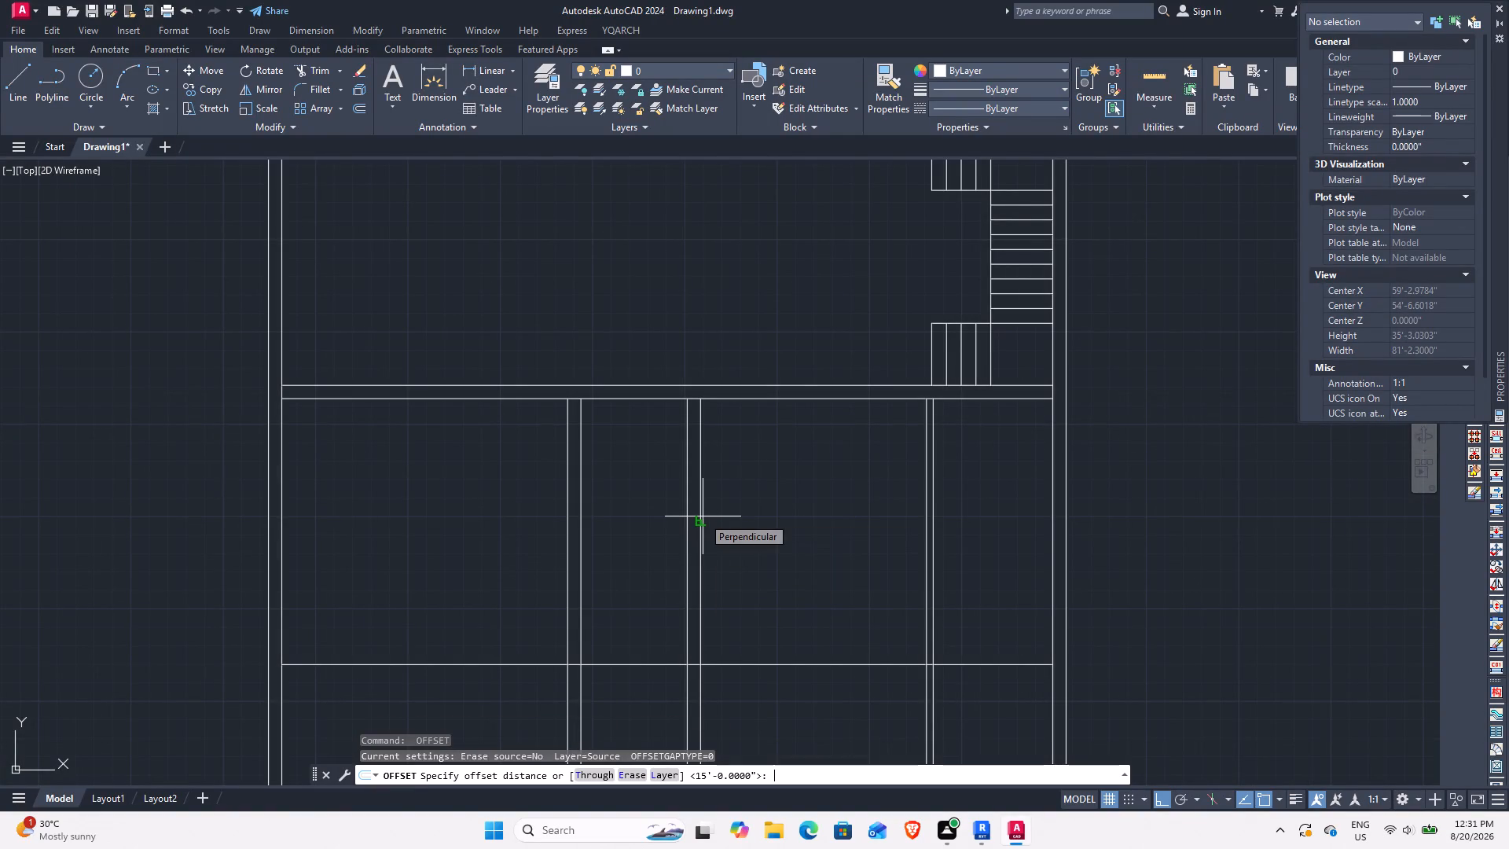
{"action": "key", "text": "9"}
{"action": "key", "text": "Return"}
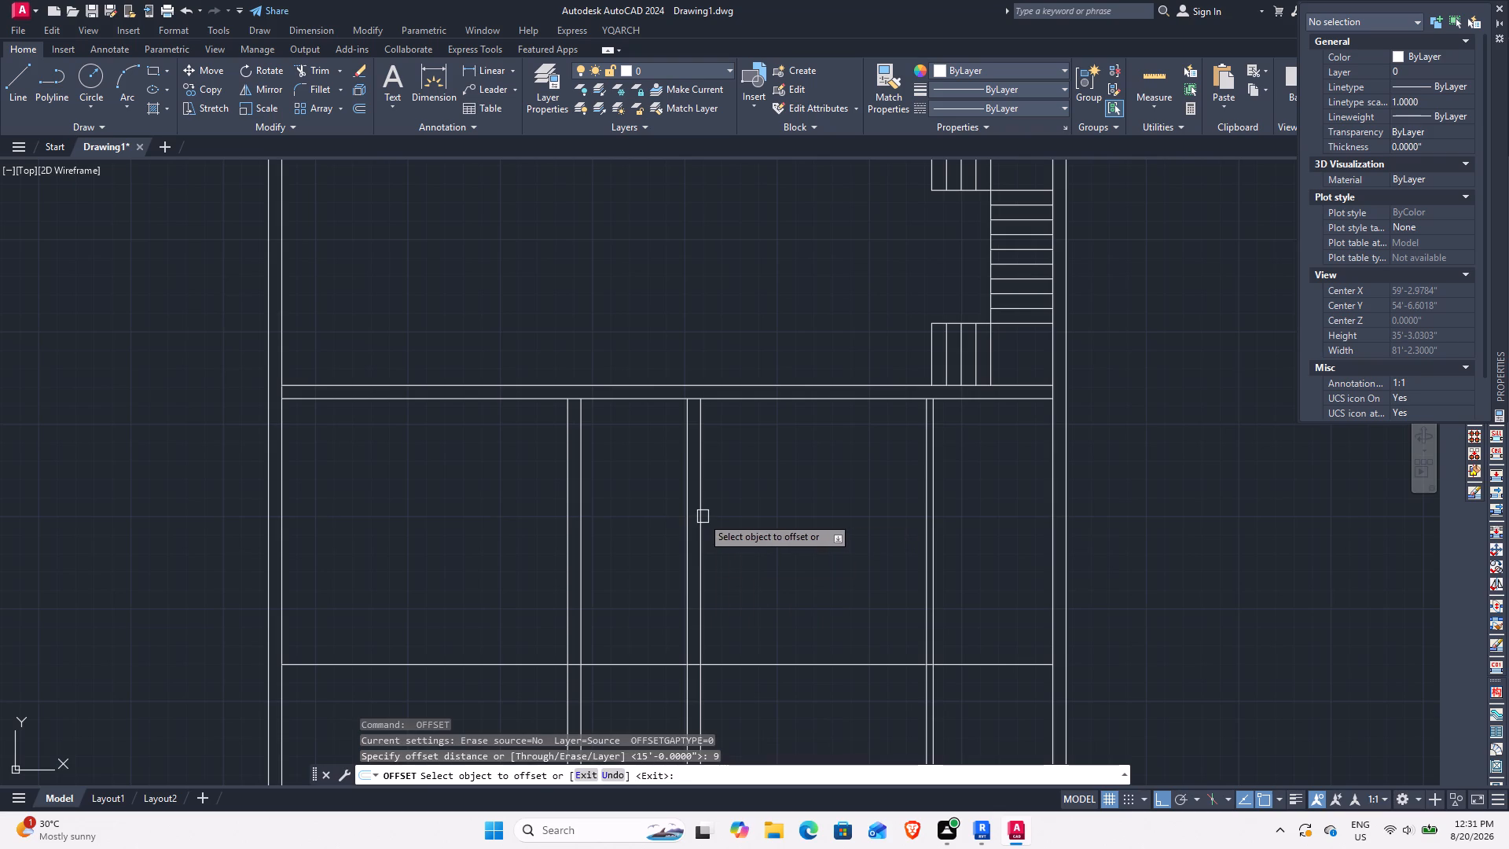
{"action": "left_click", "coordinate": [756, 666]}
{"action": "left_click", "coordinate": [761, 696]}
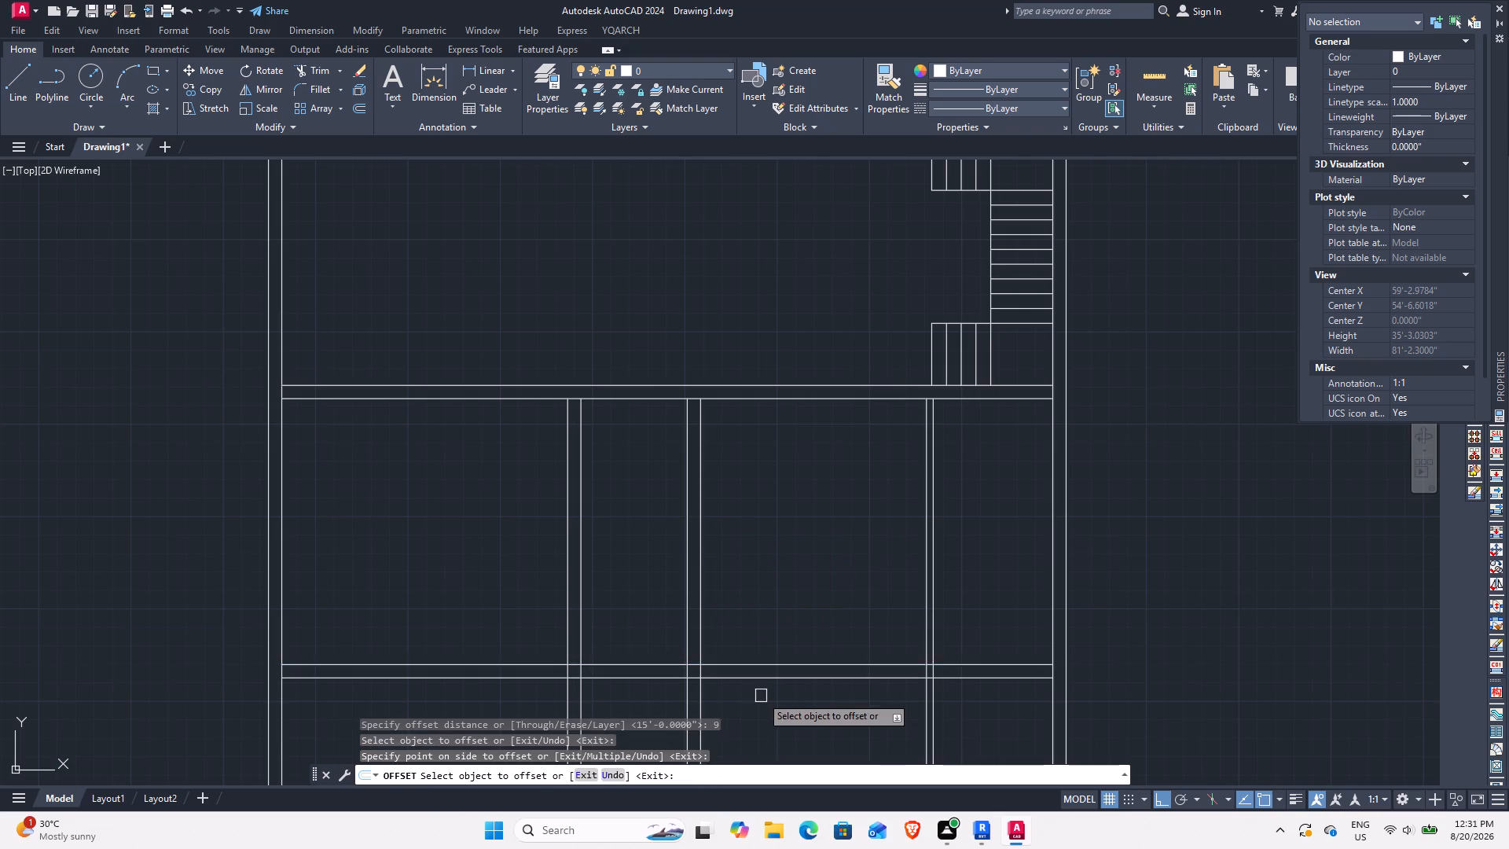
Offset the lower line of the cross wall beneath the stairs 7'1" downward.
{"action": "middle_click_drag", "start_coordinate": [762, 696], "coordinate": [805, 664]}
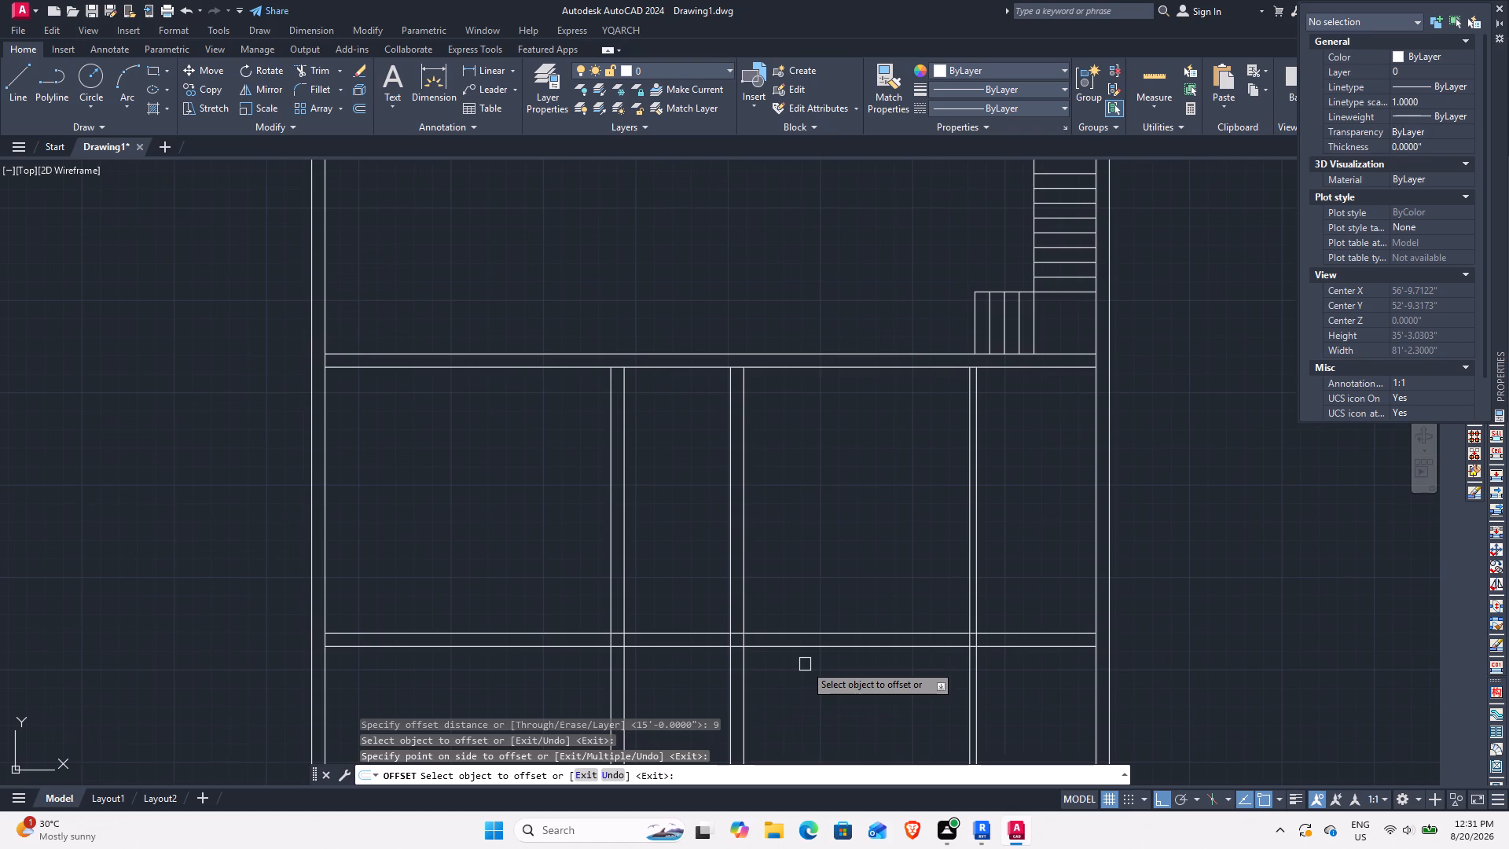
{"action": "middle_click_drag", "start_coordinate": [722, 653], "coordinate": [776, 664]}
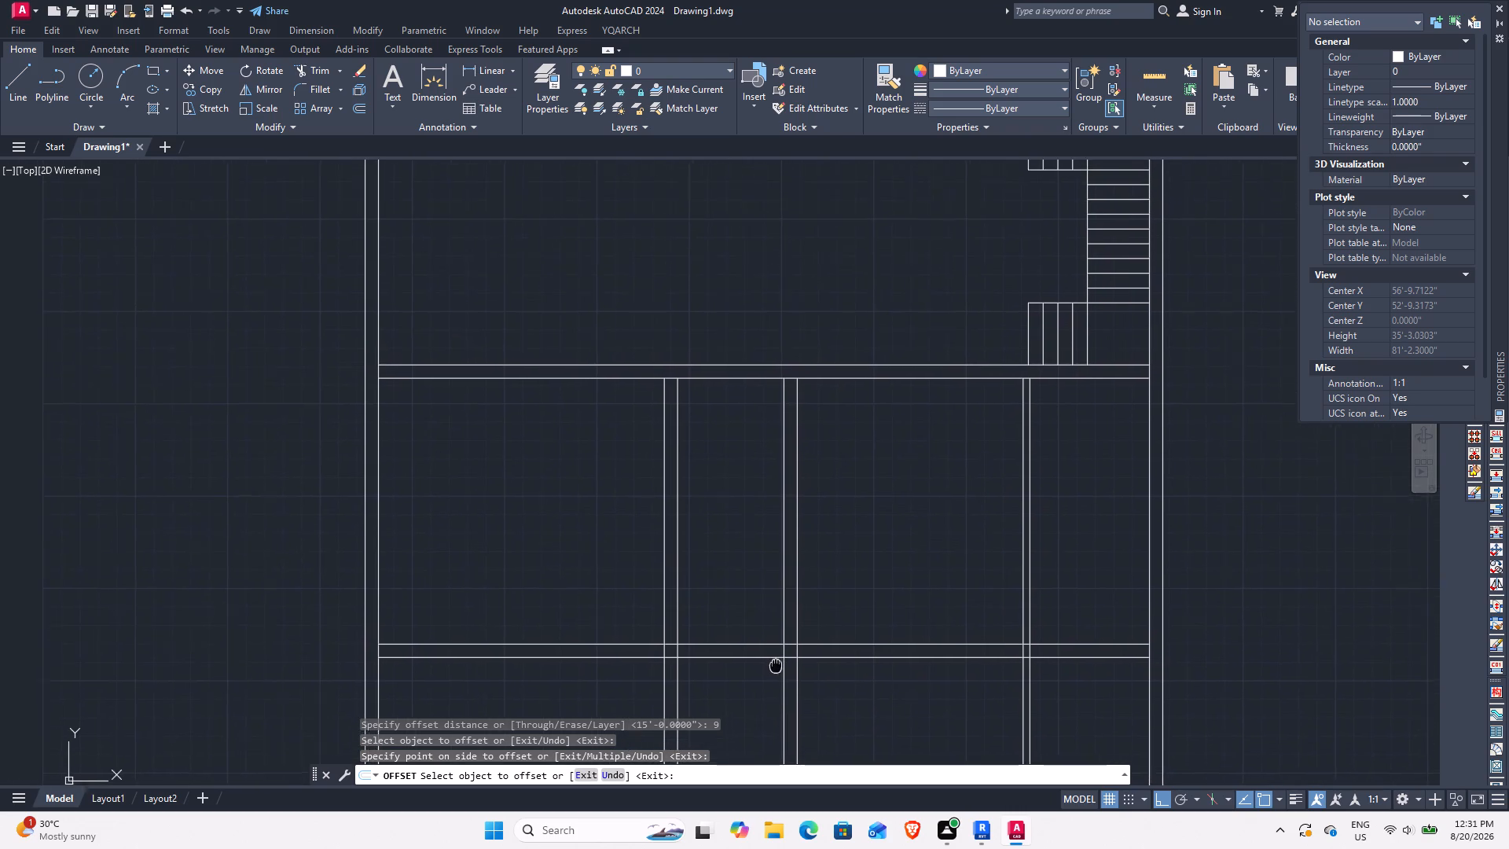
{"action": "middle_click_drag", "start_coordinate": [776, 664], "coordinate": [720, 679]}
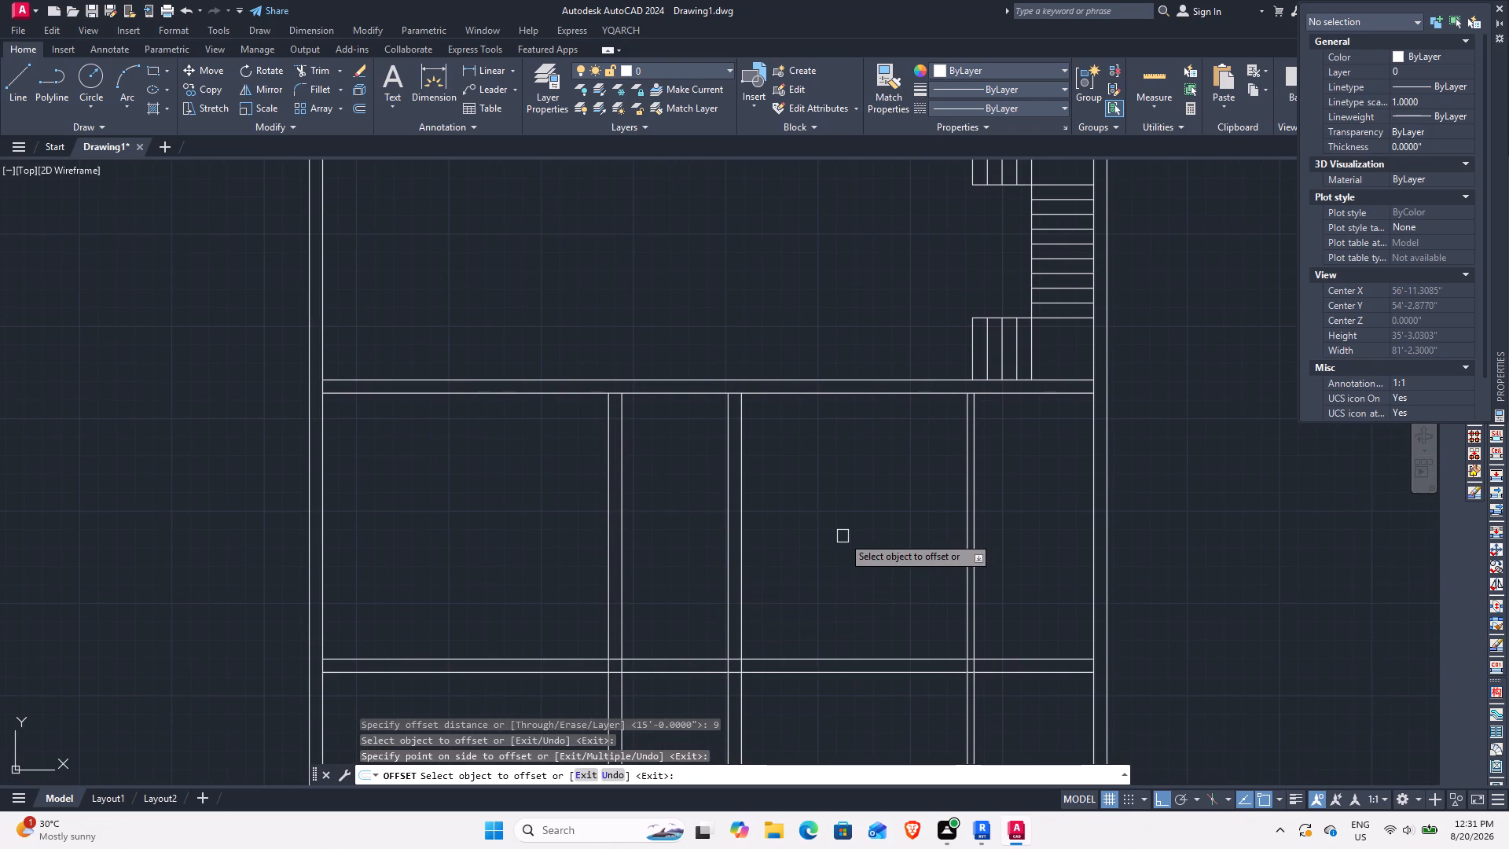
{"action": "key", "text": "space"}
{"action": "key", "text": "space"}
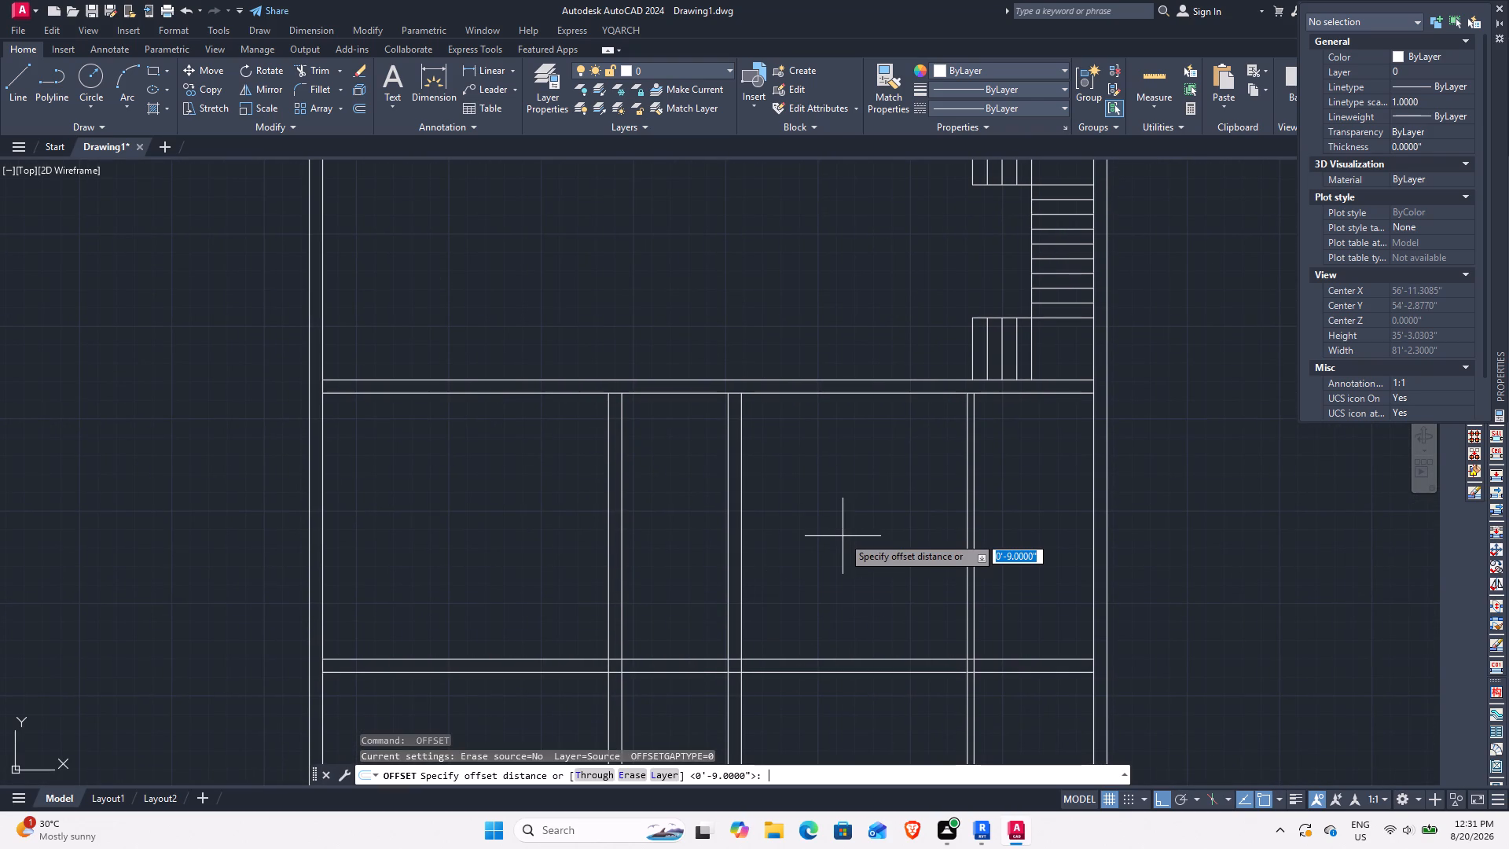
{"action": "key", "text": "7"}
{"action": "type", "text": "'1"}
{"action": "key", "text": "Return"}
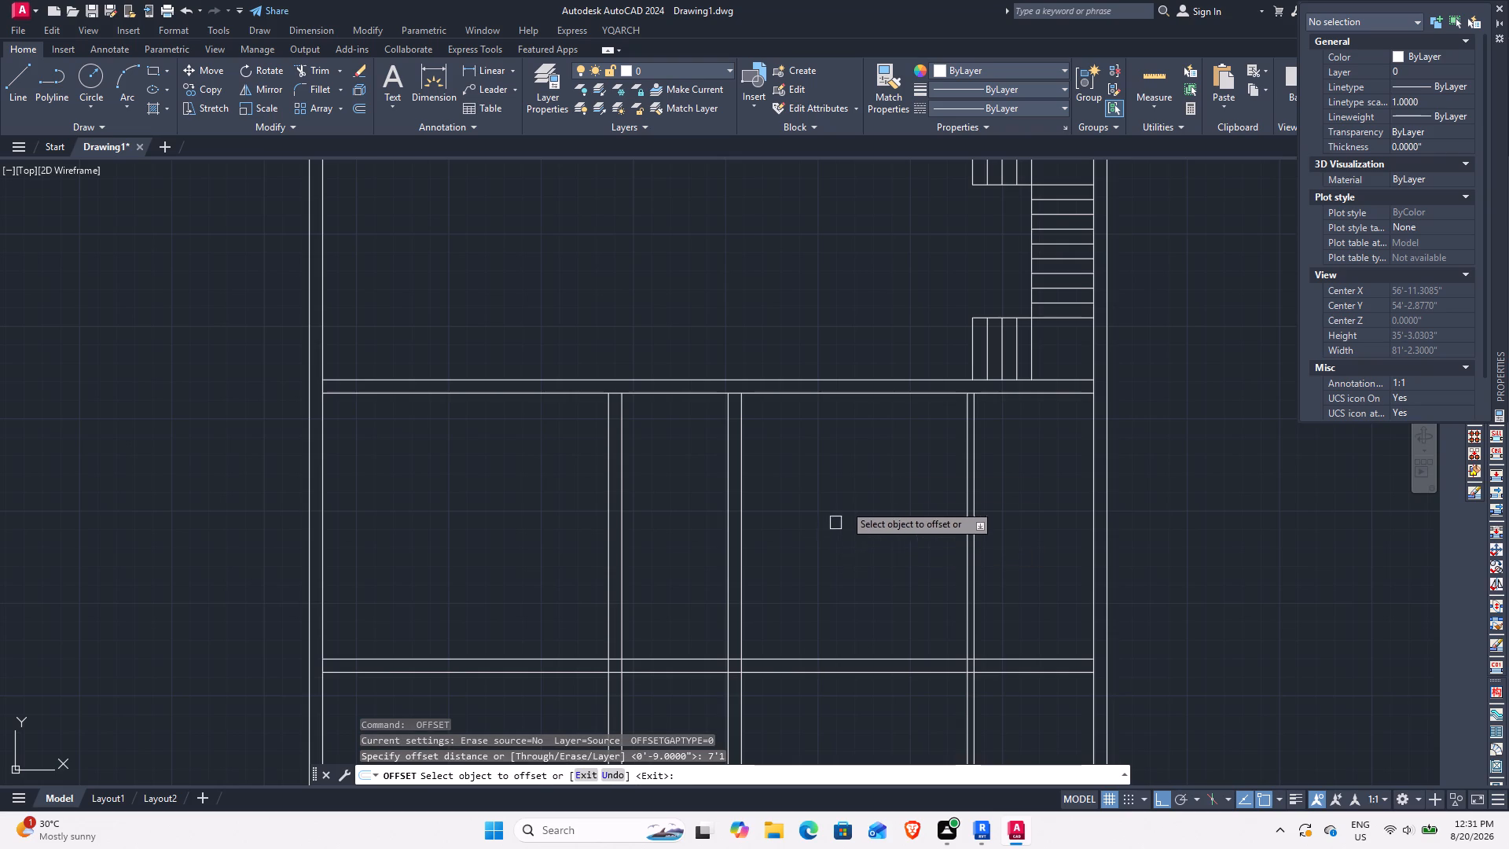
{"action": "left_click", "coordinate": [898, 398]}
{"action": "left_click", "coordinate": [904, 480]}
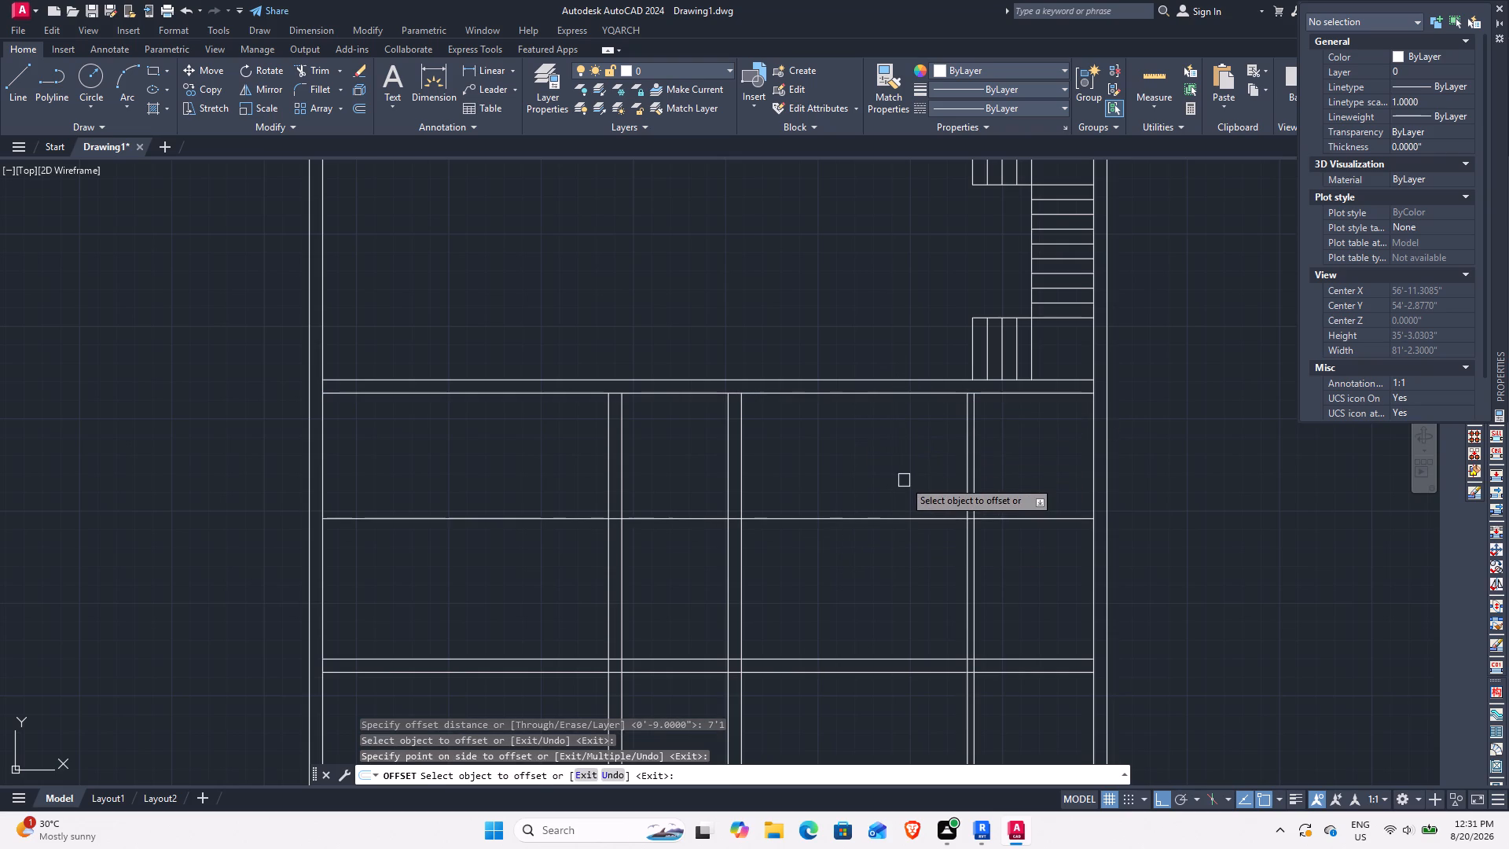
Offset the new horizontal line 4.5" downward to form a horizontal partition.
{"action": "key", "text": "space"}
{"action": "key", "text": "space"}
{"action": "type", "text": "4.5"}
{"action": "key", "text": "Return"}
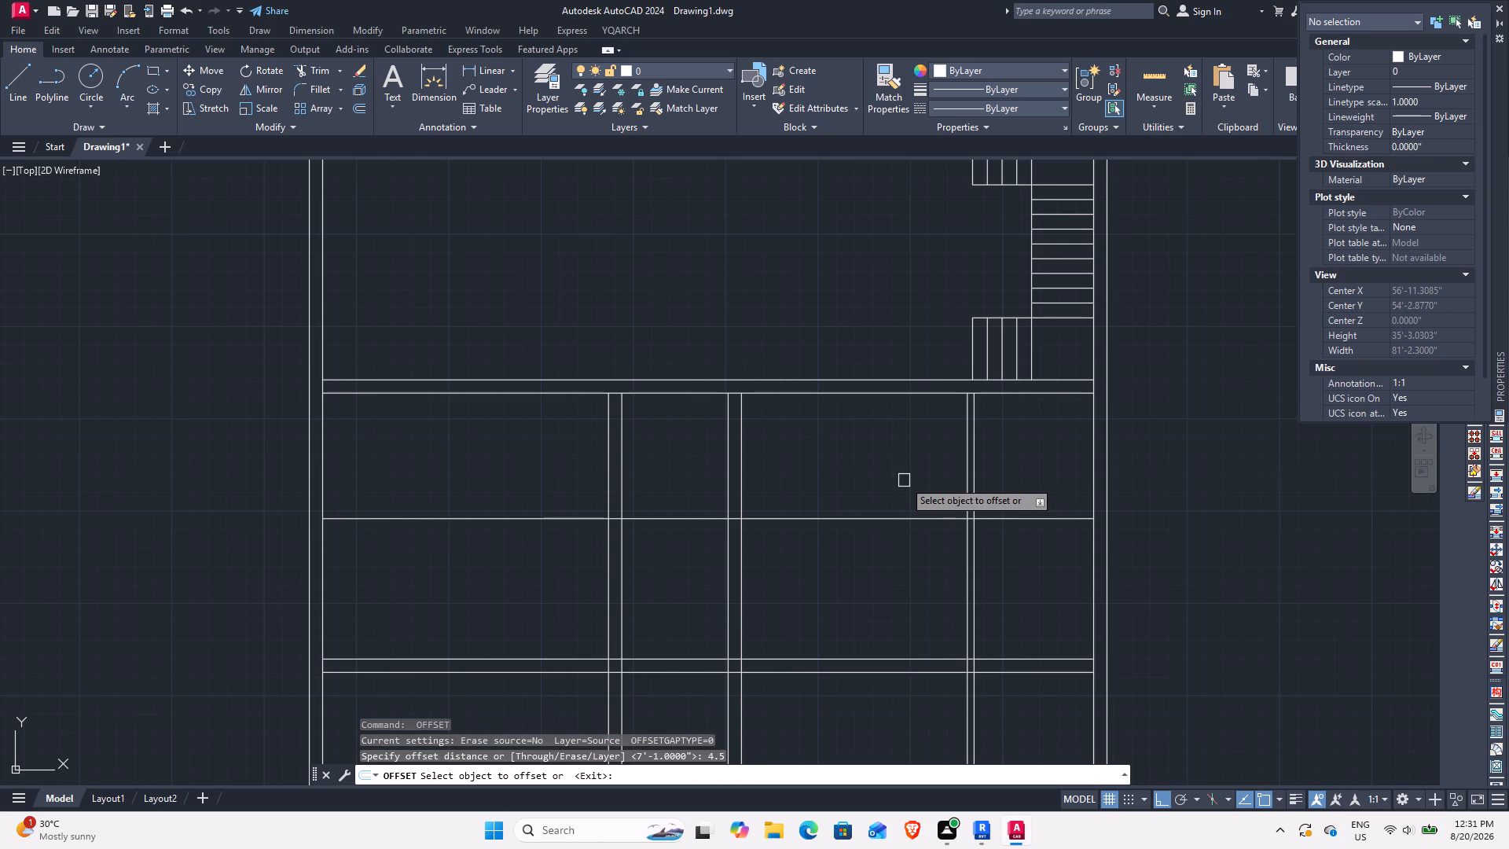
{"action": "left_click", "coordinate": [920, 516]}
{"action": "left_click", "coordinate": [942, 613]}
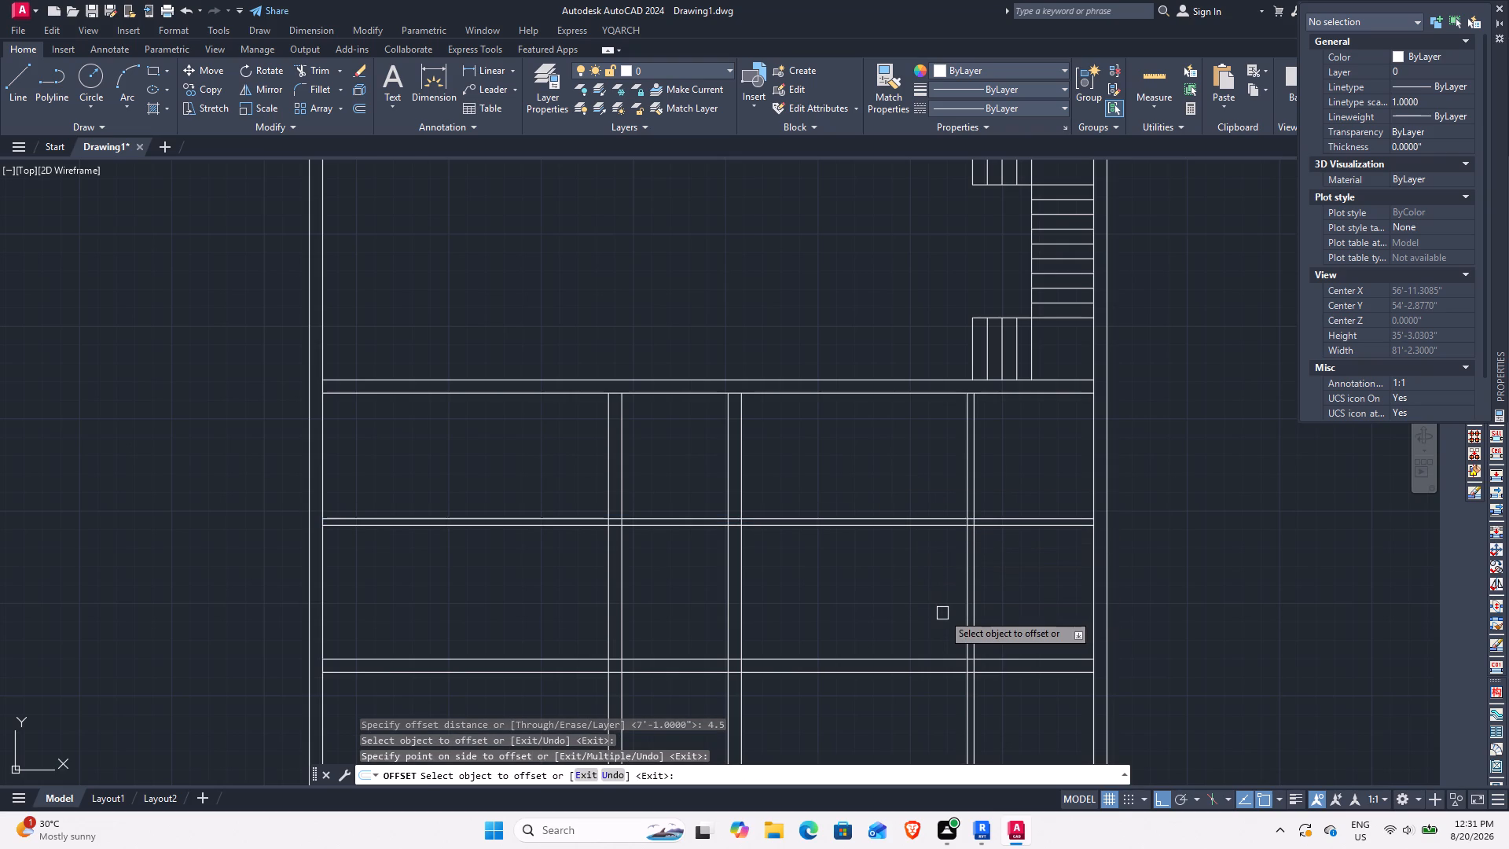
{"action": "key", "text": "Escape"}
Trim the horizontal partition out of the middle room and erase its left-hand remainder, keeping only the part between the vertical 4.5" partition and the staircase-side exterior wall.
{"action": "type", "text": "TR"}
{"action": "key", "text": "space"}
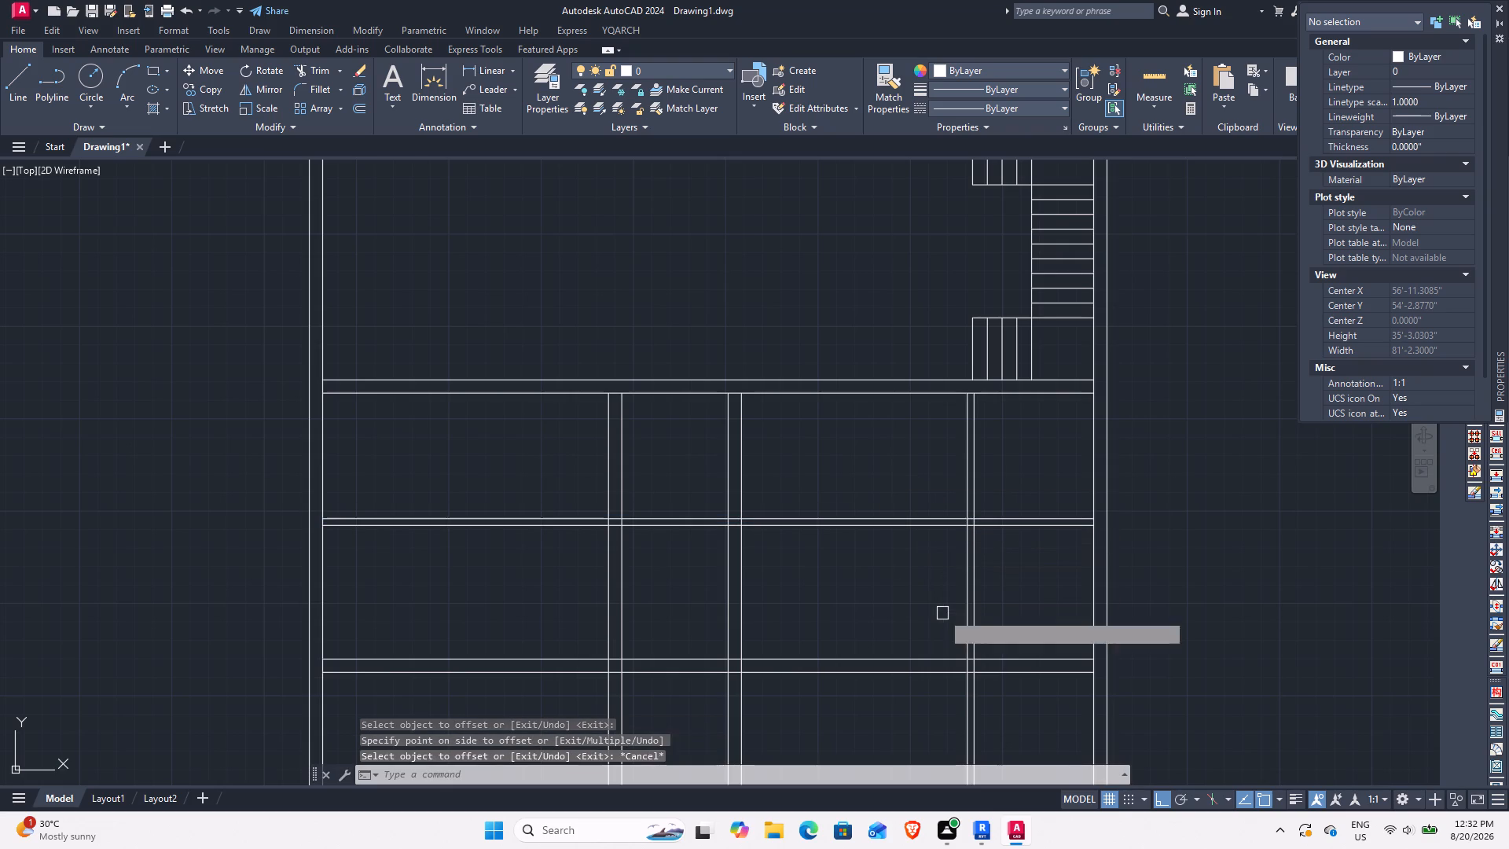
{"action": "left_click_drag", "start_coordinate": [906, 546], "coordinate": [890, 524]}
{"action": "left_click", "coordinate": [848, 454]}
{"action": "left_click", "coordinate": [872, 547]}
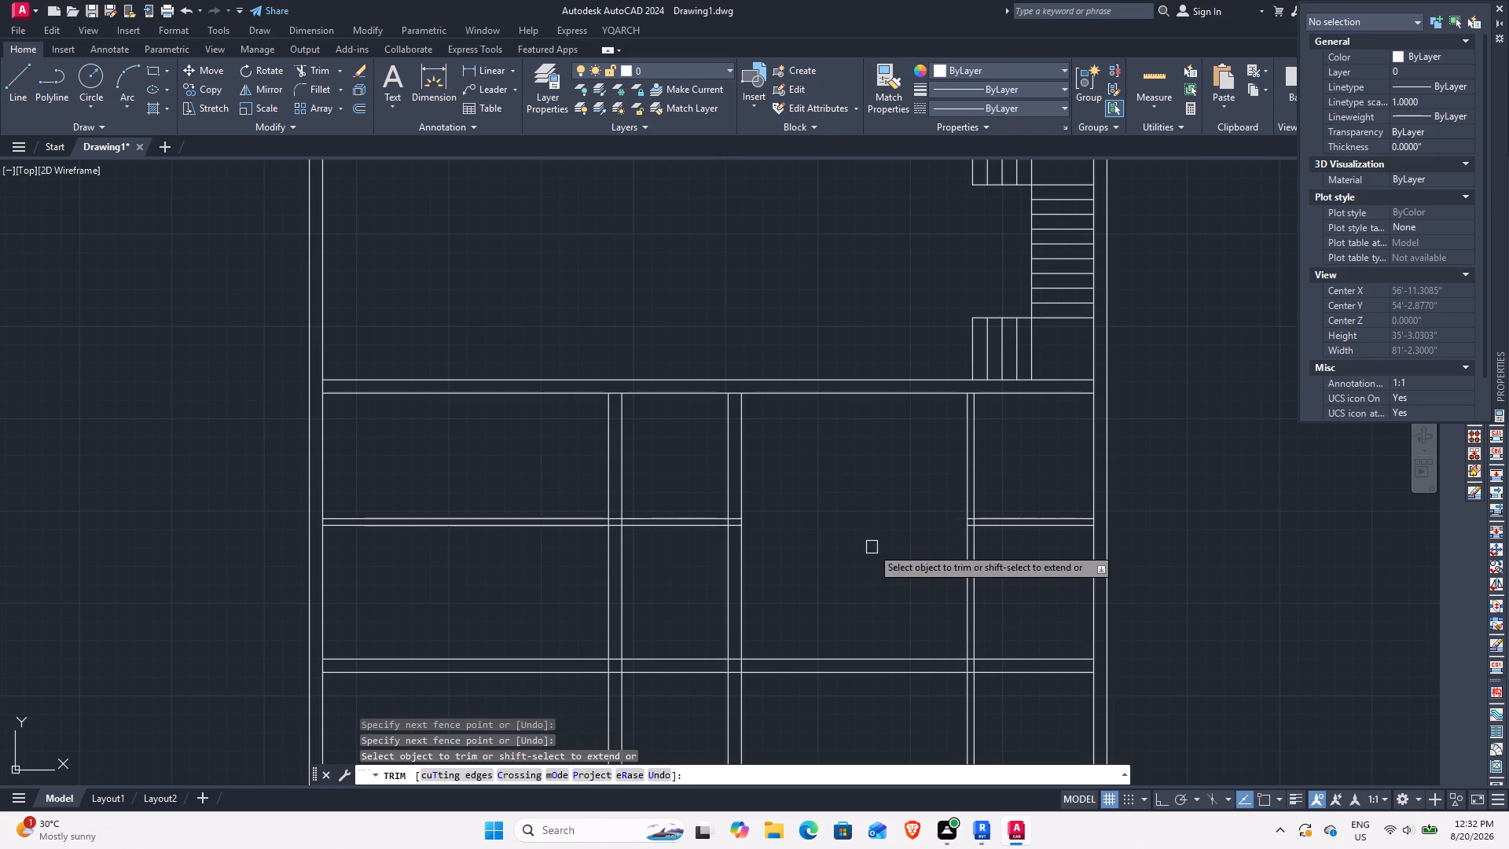
{"action": "key", "text": "Escape"}
{"action": "left_click", "coordinate": [680, 559]}
{"action": "left_click", "coordinate": [662, 487]}
{"action": "right_click", "coordinate": [662, 487]}
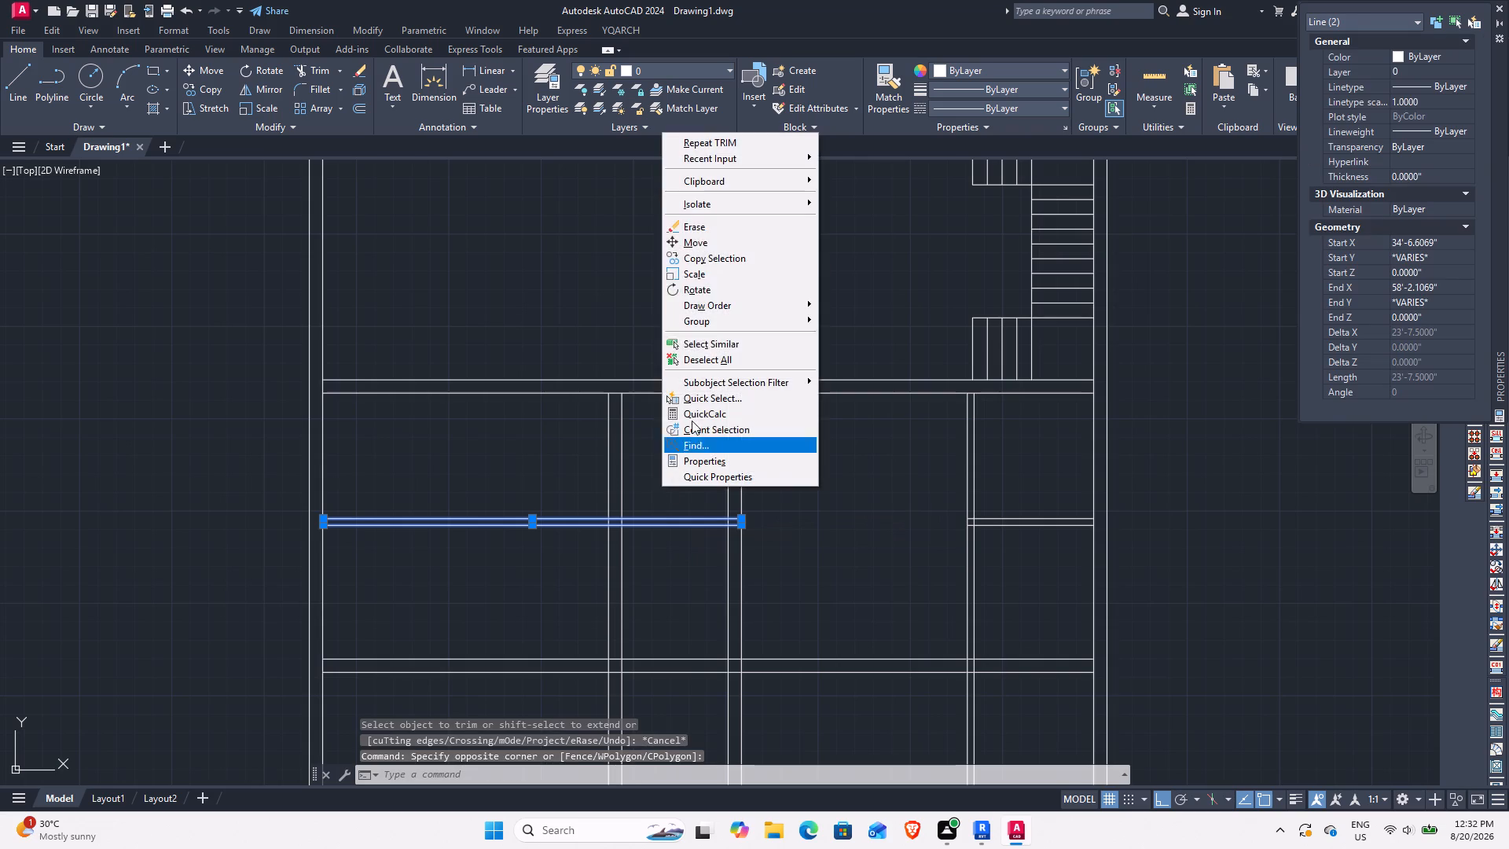
{"action": "left_click", "coordinate": [710, 232]}
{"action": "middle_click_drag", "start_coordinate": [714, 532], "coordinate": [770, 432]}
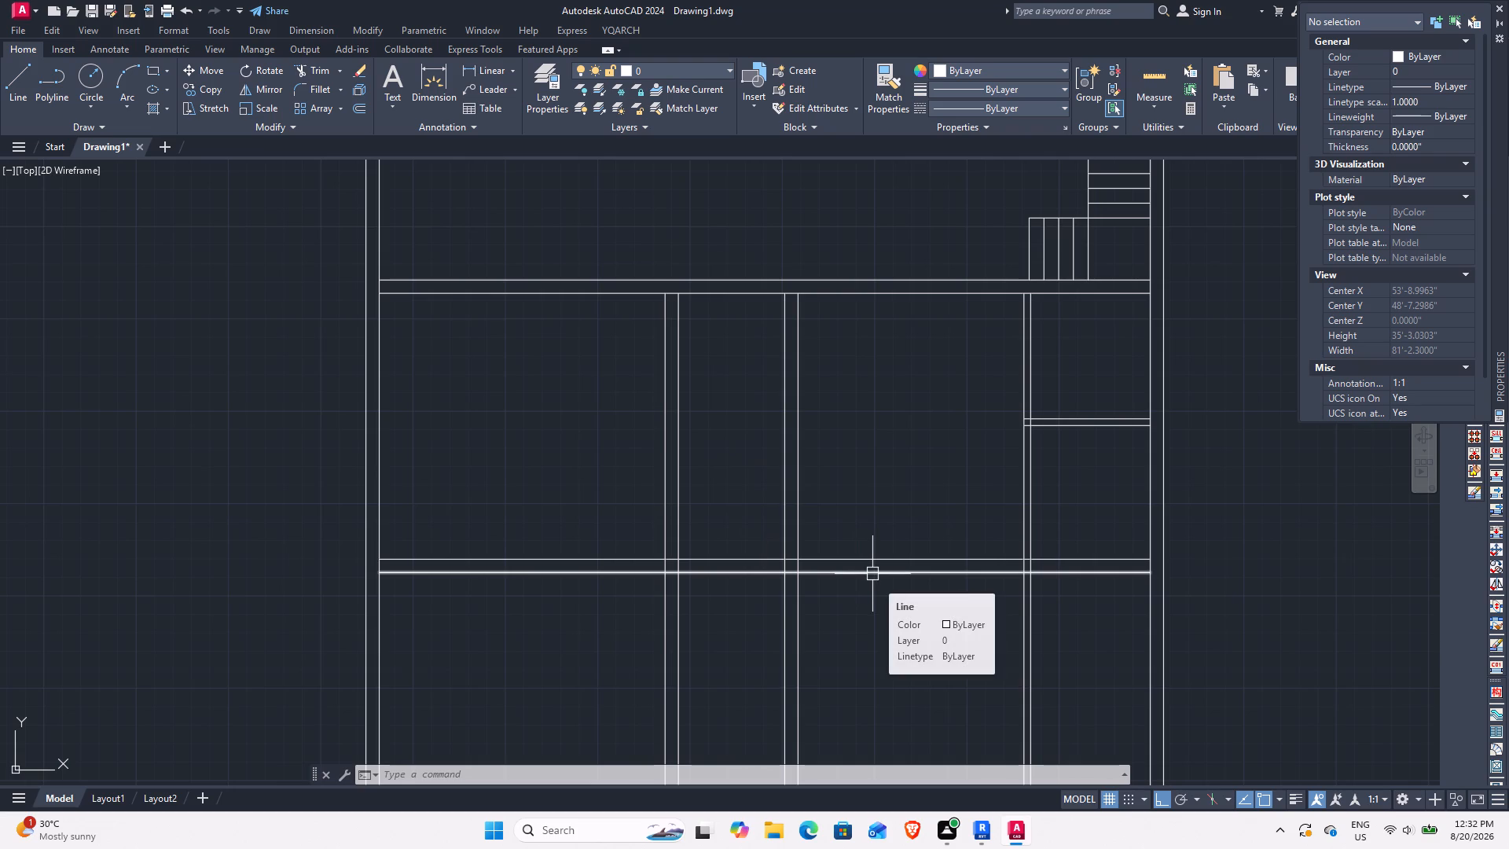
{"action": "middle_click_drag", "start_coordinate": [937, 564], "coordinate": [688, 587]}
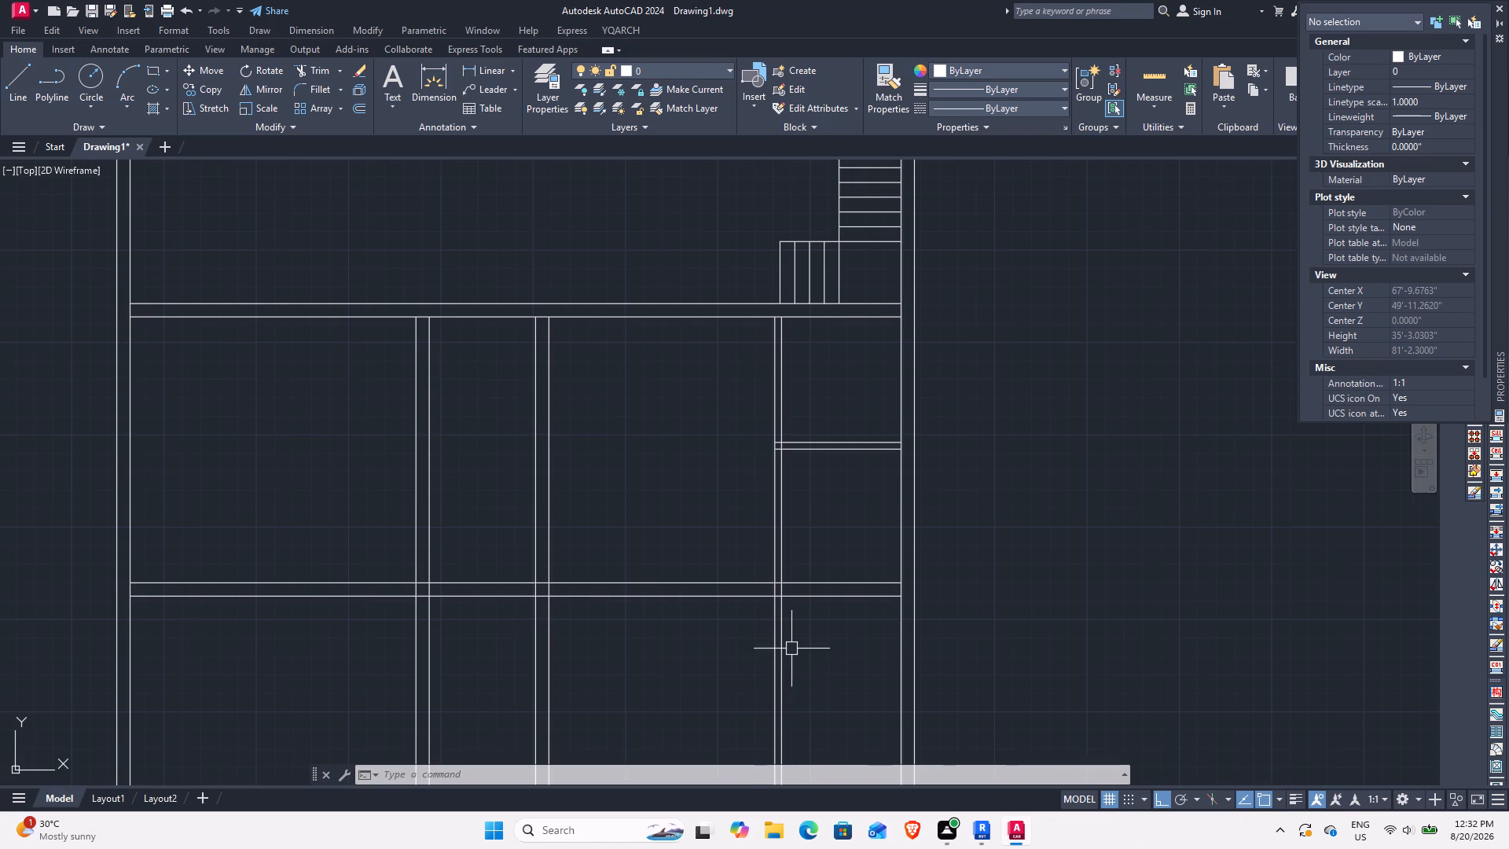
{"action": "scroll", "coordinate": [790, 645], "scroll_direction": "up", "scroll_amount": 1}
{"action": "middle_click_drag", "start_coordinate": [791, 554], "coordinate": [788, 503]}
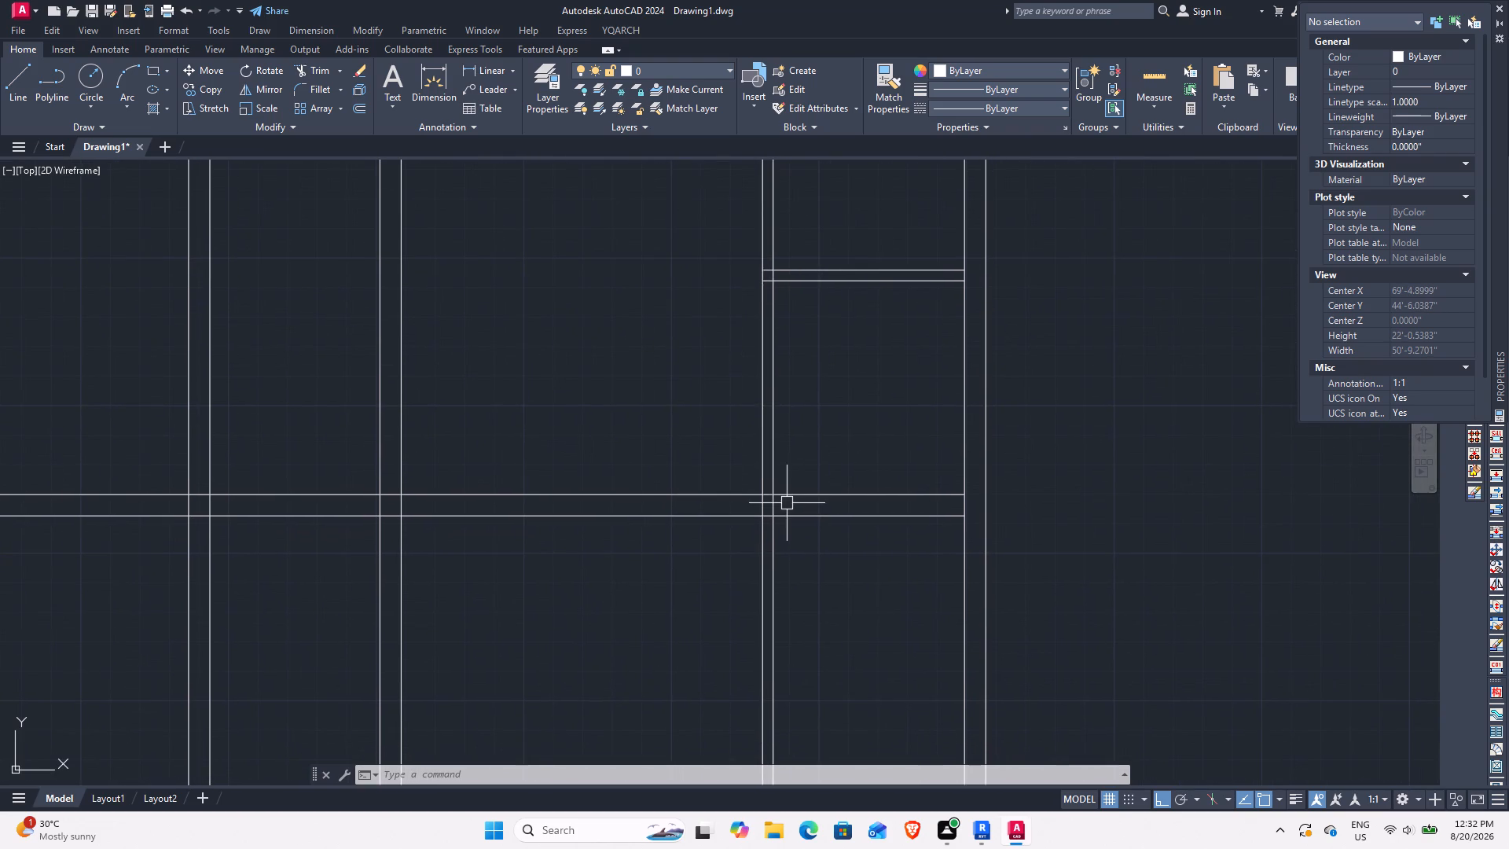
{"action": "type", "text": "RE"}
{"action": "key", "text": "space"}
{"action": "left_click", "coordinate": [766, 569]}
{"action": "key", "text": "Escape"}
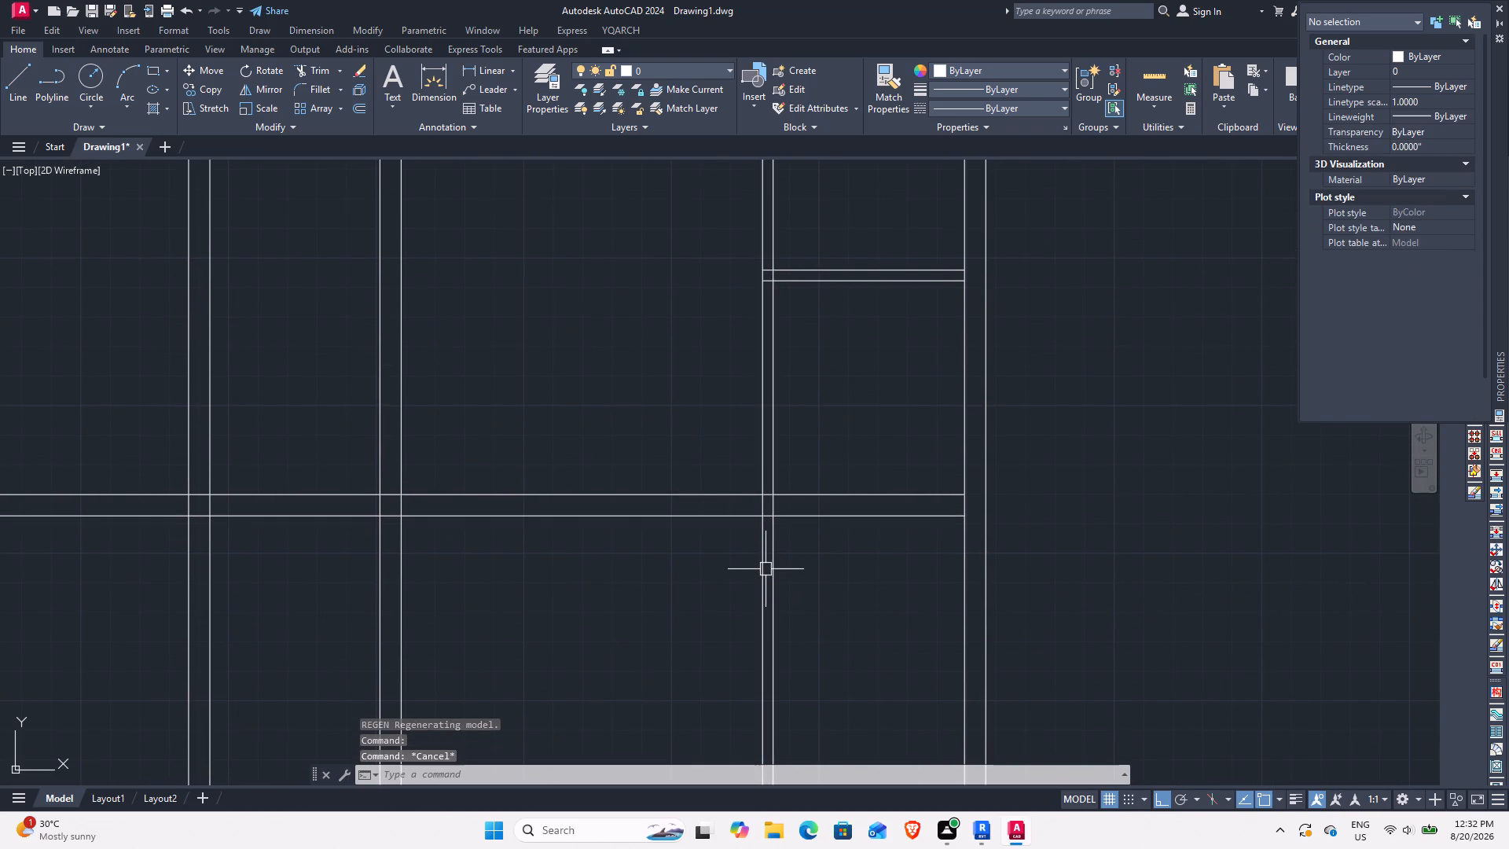
Trim away the room-side line of the vertical 4.5" partition where it continues below the 9" cross wall.
{"action": "type", "text": "TR"}
{"action": "key", "text": "space"}
{"action": "left_click", "coordinate": [756, 572]}
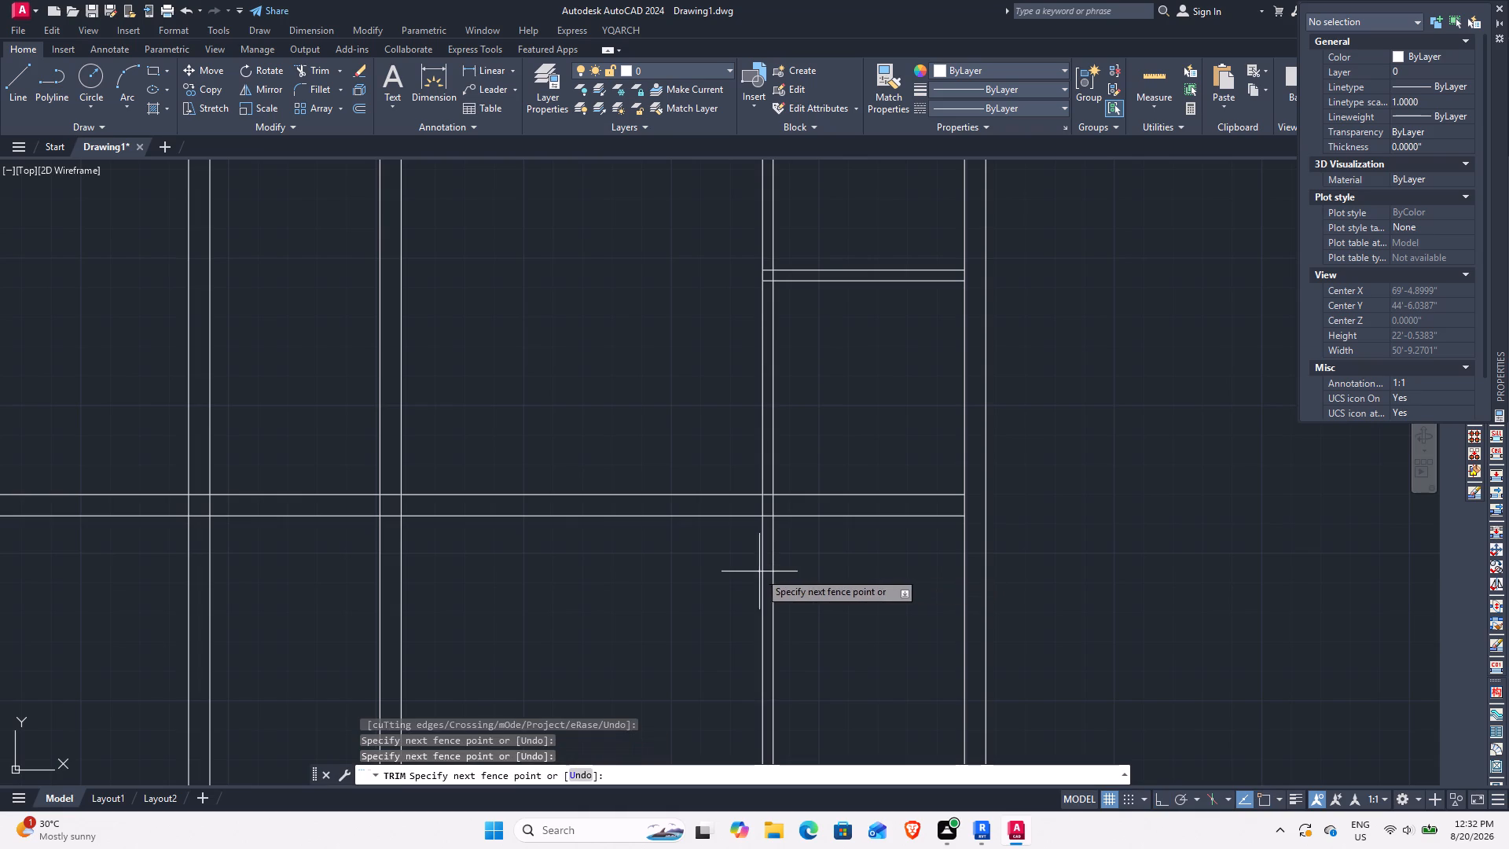
{"action": "left_click", "coordinate": [768, 572]}
{"action": "key", "text": "Escape"}
Offset the lower line of the short horizontal partition beside the staircase-side exterior wall 11' downward.
{"action": "type", "text": "O"}
{"action": "key", "text": "space"}
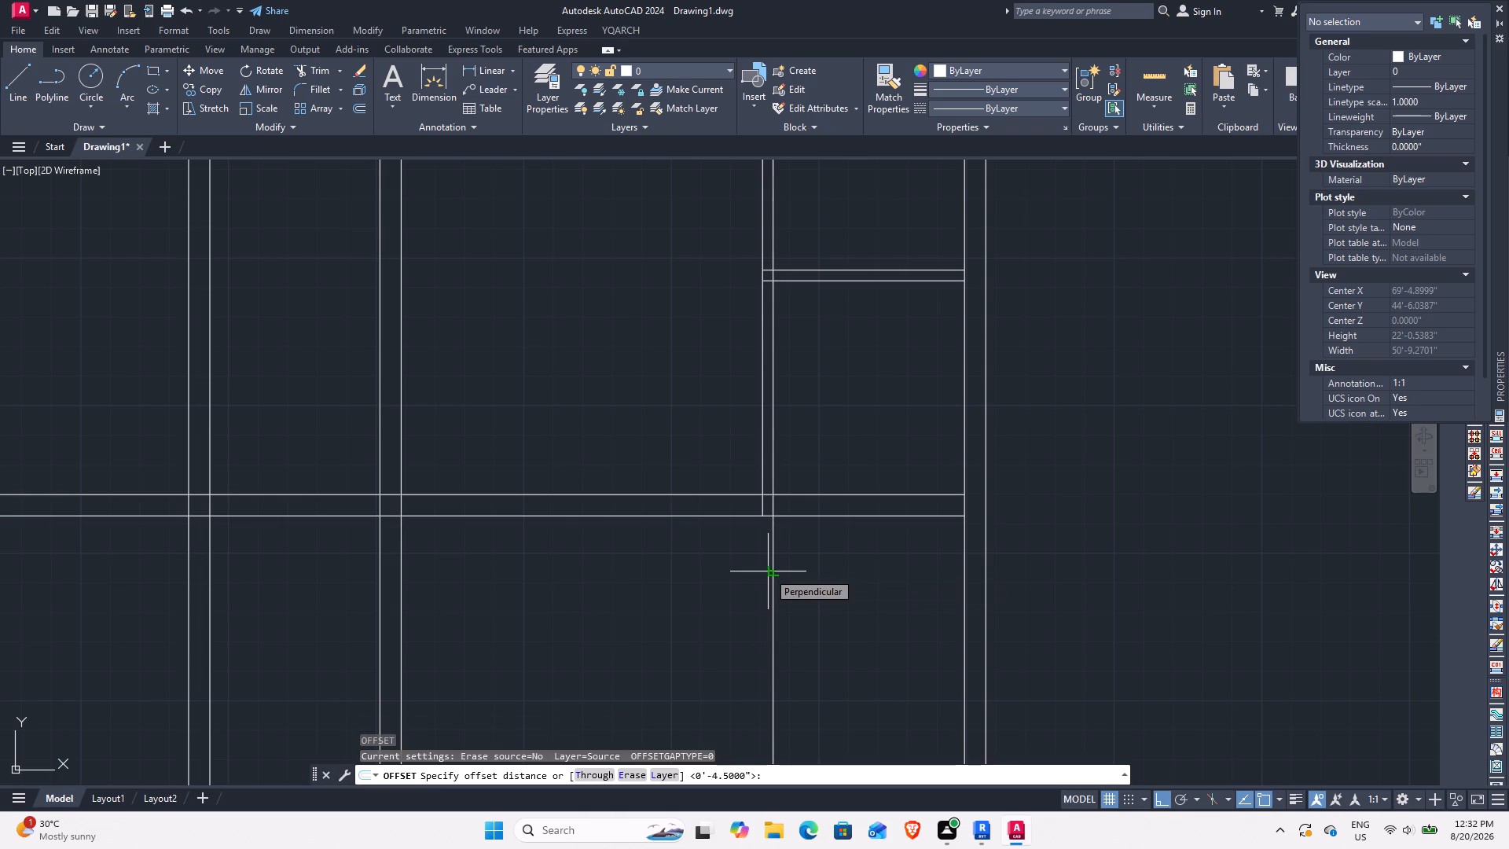
{"action": "key", "text": "Escape"}
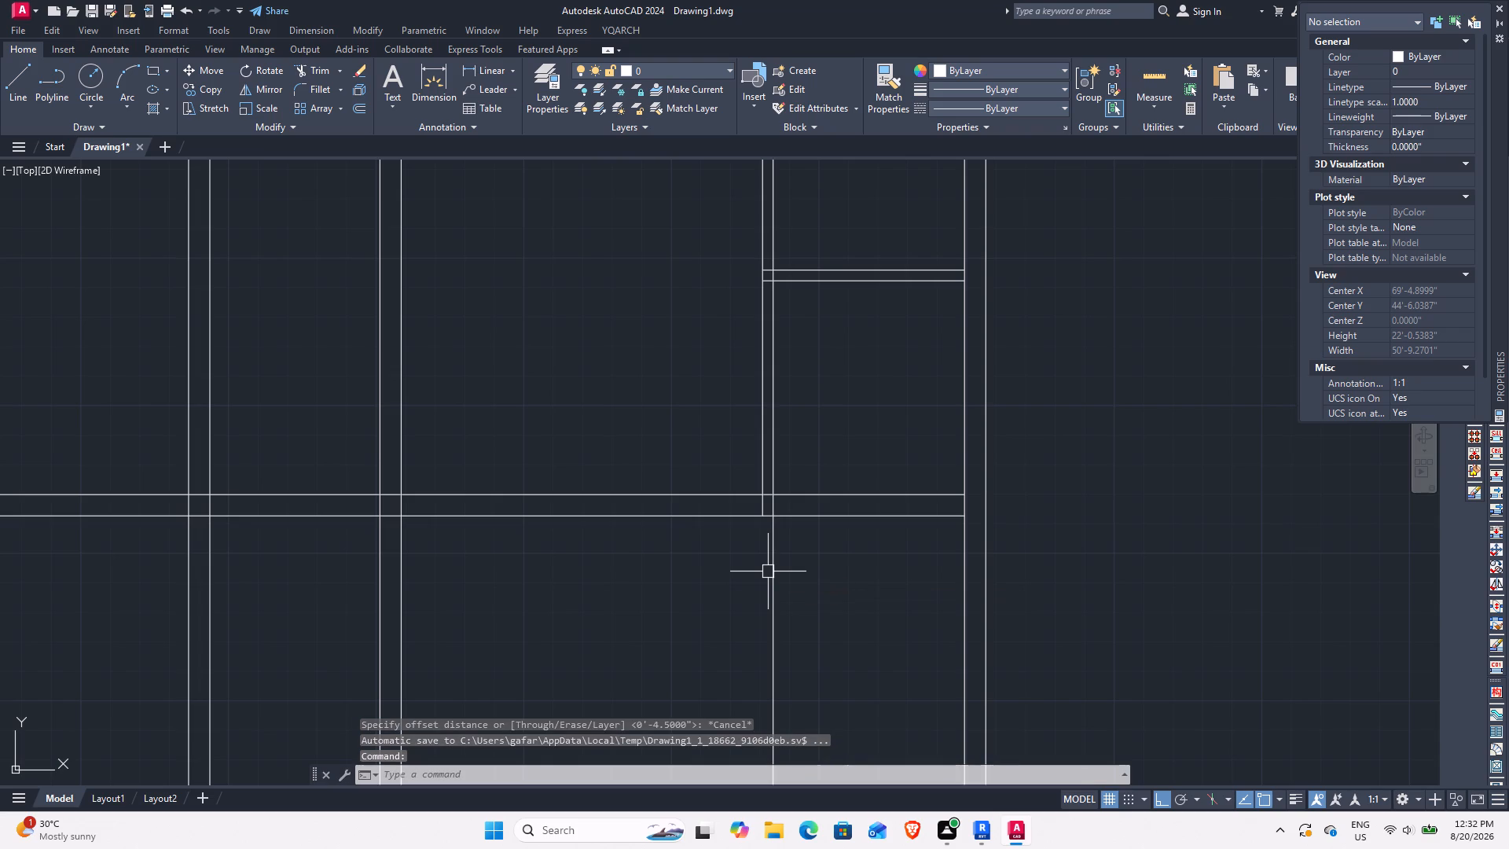
{"action": "type", "text": "O"}
{"action": "key", "text": "space"}
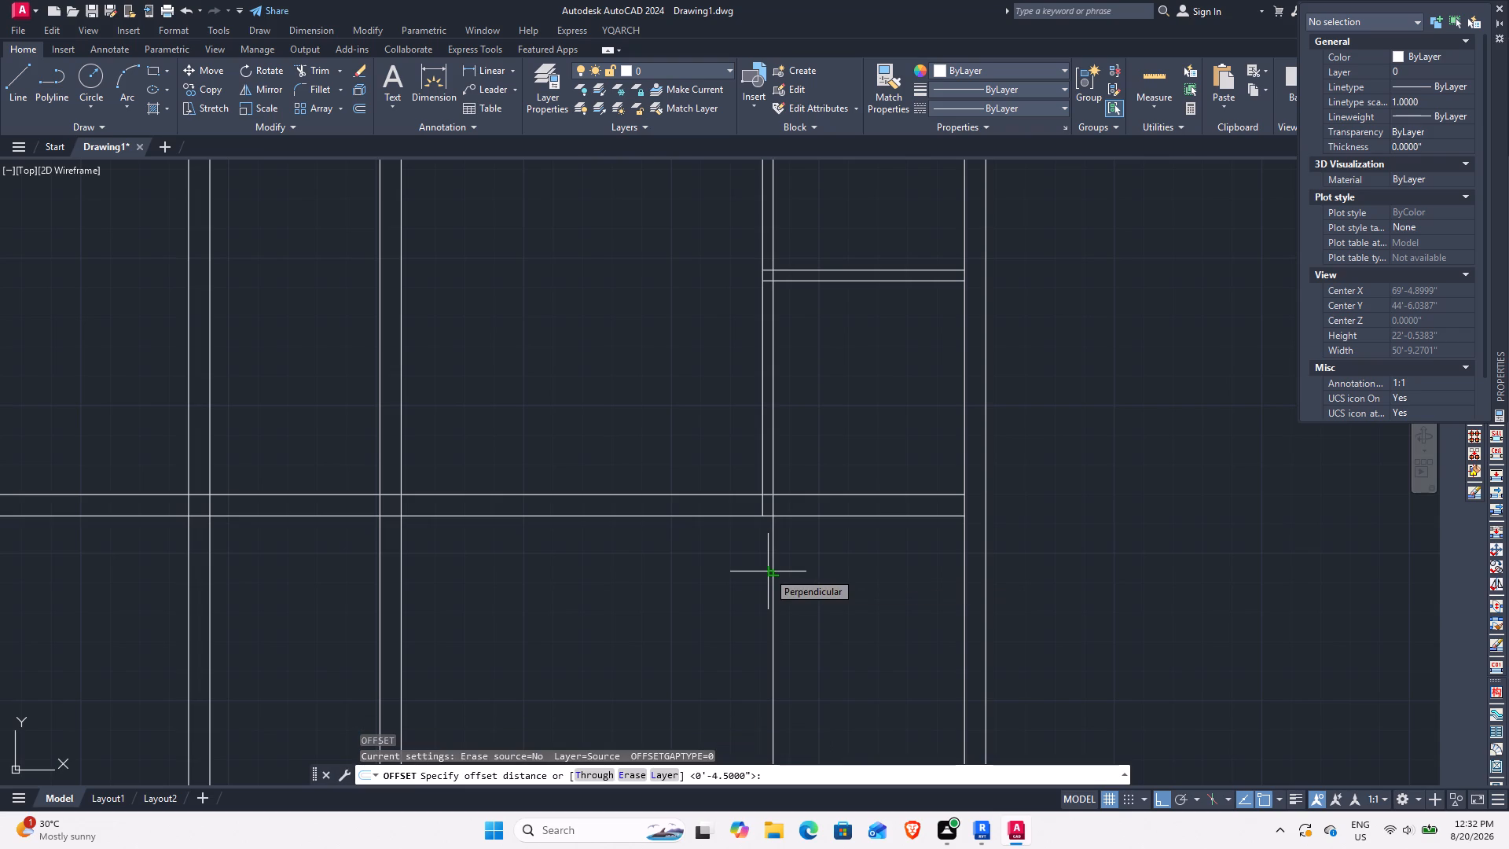
{"action": "type", "text": "11"}
{"action": "key", "text": "apostrophe"}
{"action": "key", "text": "Return"}
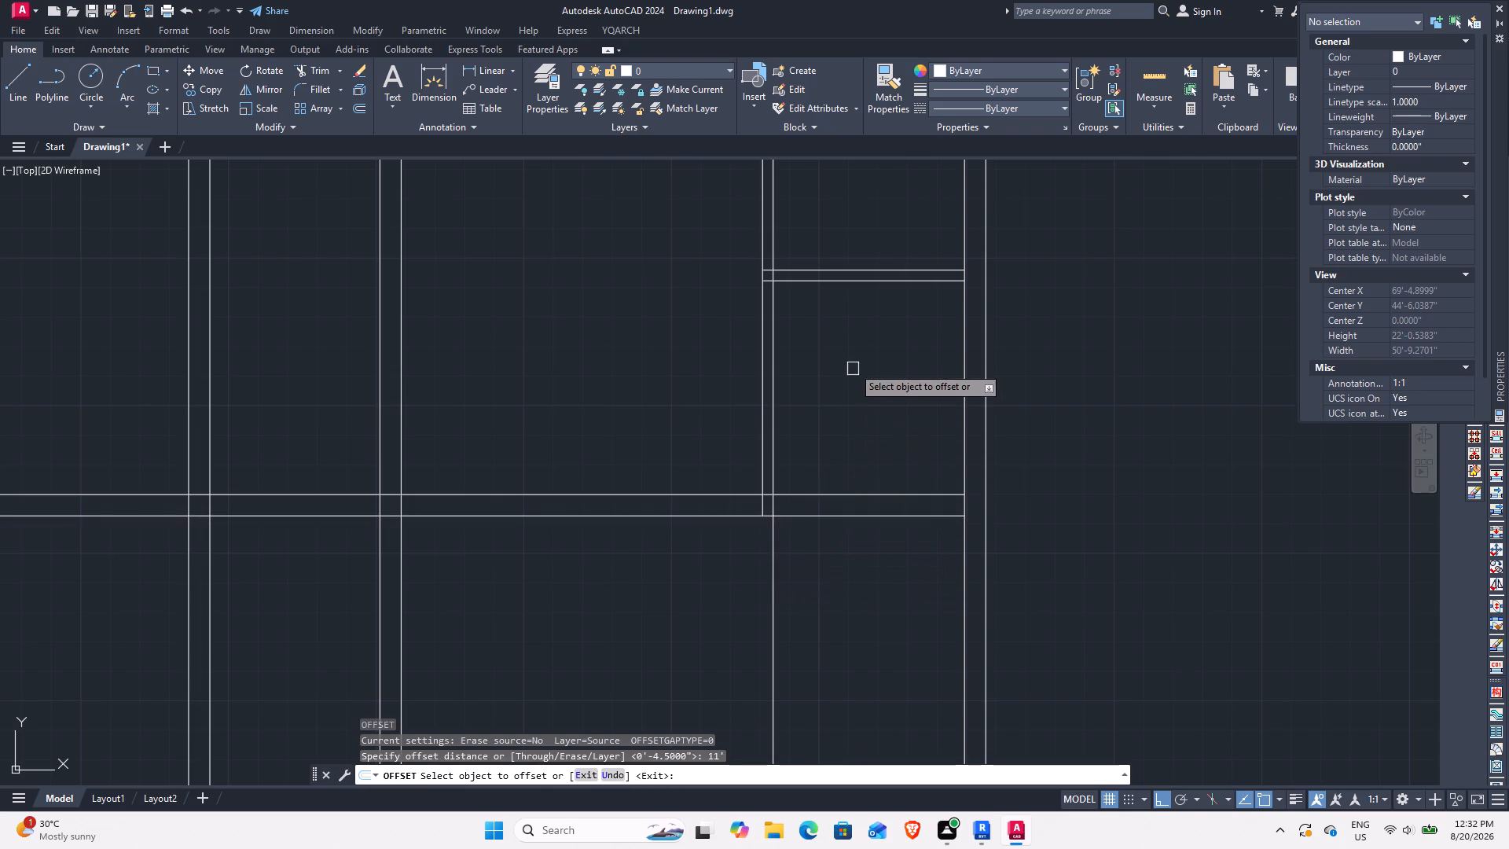
{"action": "left_click", "coordinate": [879, 285]}
{"action": "left_click", "coordinate": [886, 401]}
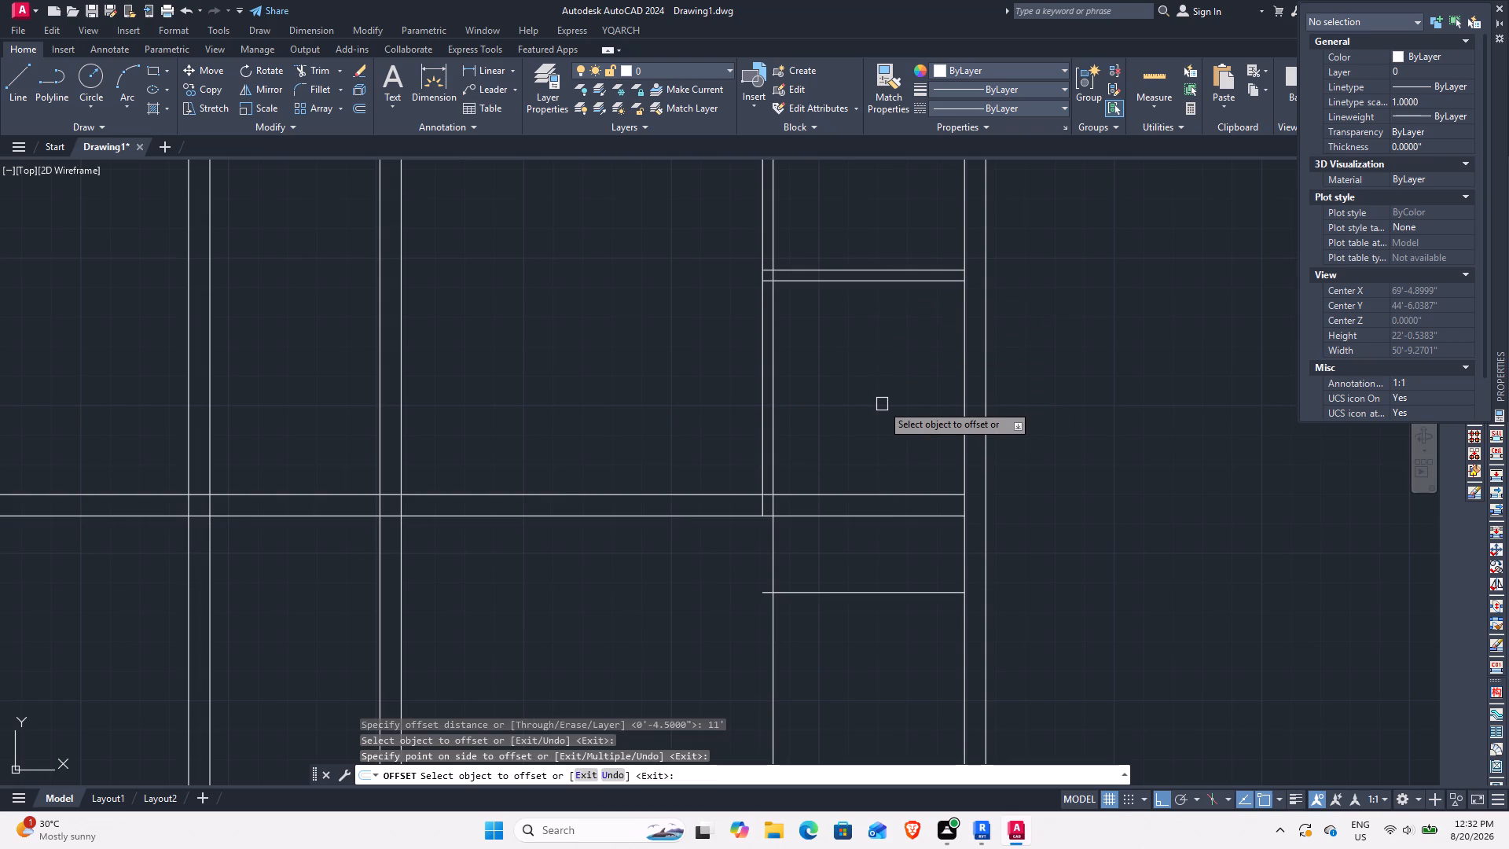
Offset the new short horizontal line 9" downward to form a full-thickness wall below the cross wall.
{"action": "key", "text": "space"}
{"action": "key", "text": "space"}
{"action": "type", "text": "9"}
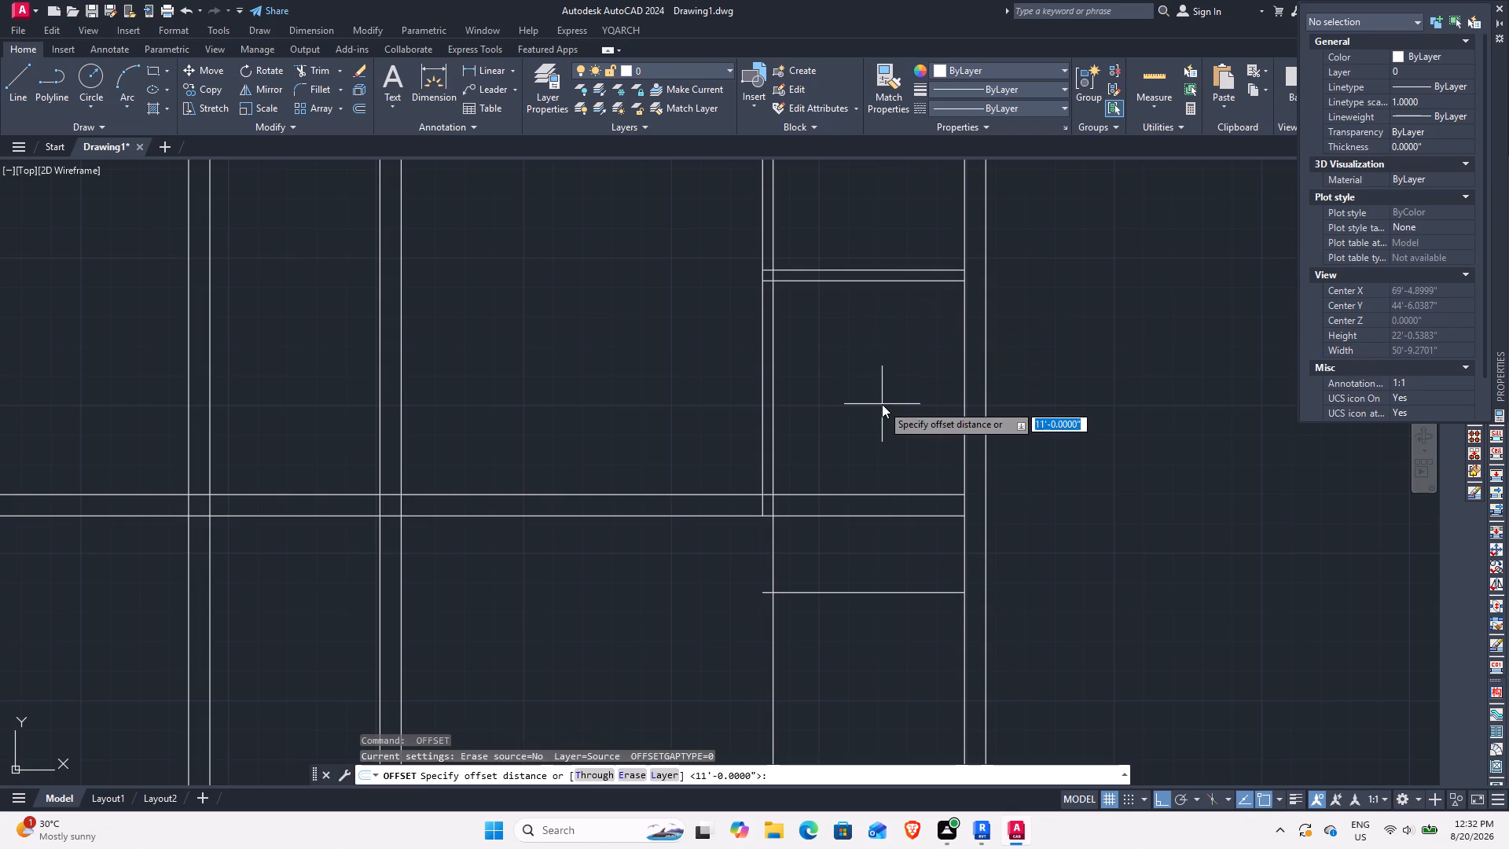
{"action": "key", "text": "Return"}
{"action": "left_click", "coordinate": [838, 593]}
{"action": "left_click", "coordinate": [865, 656]}
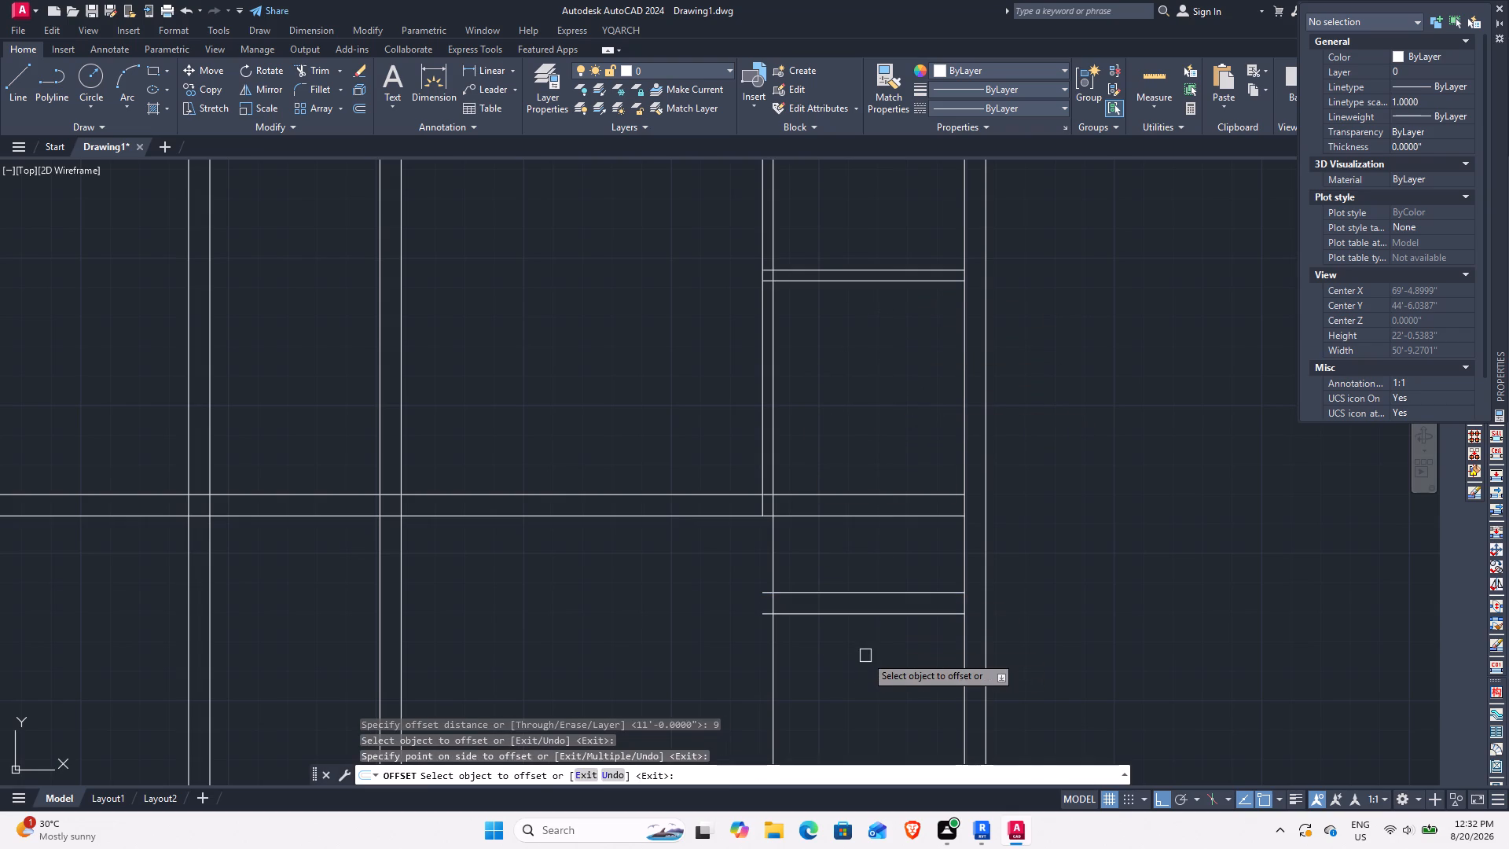
{"action": "key", "text": "Escape"}
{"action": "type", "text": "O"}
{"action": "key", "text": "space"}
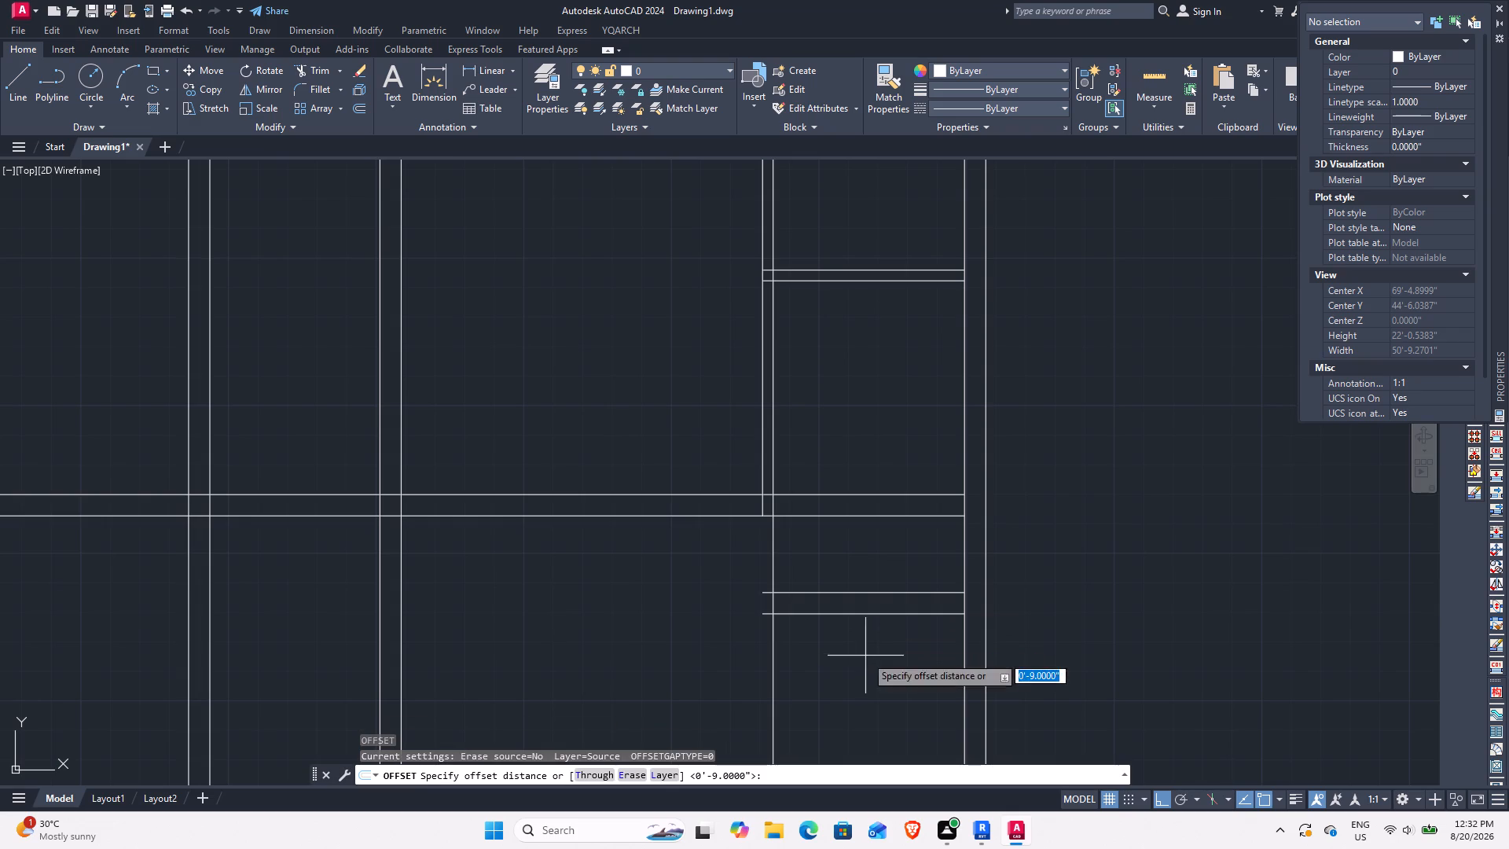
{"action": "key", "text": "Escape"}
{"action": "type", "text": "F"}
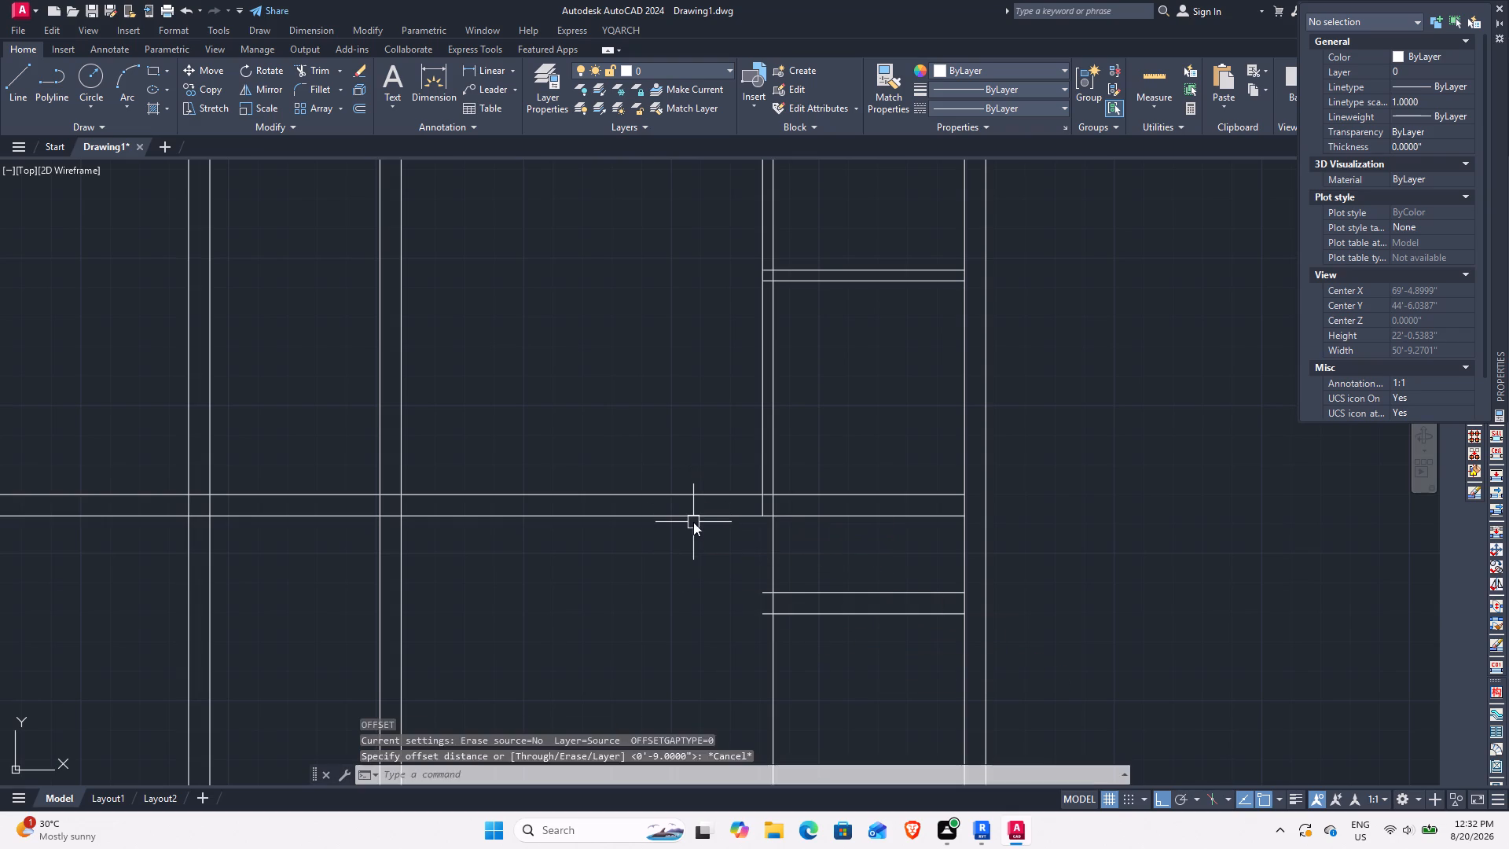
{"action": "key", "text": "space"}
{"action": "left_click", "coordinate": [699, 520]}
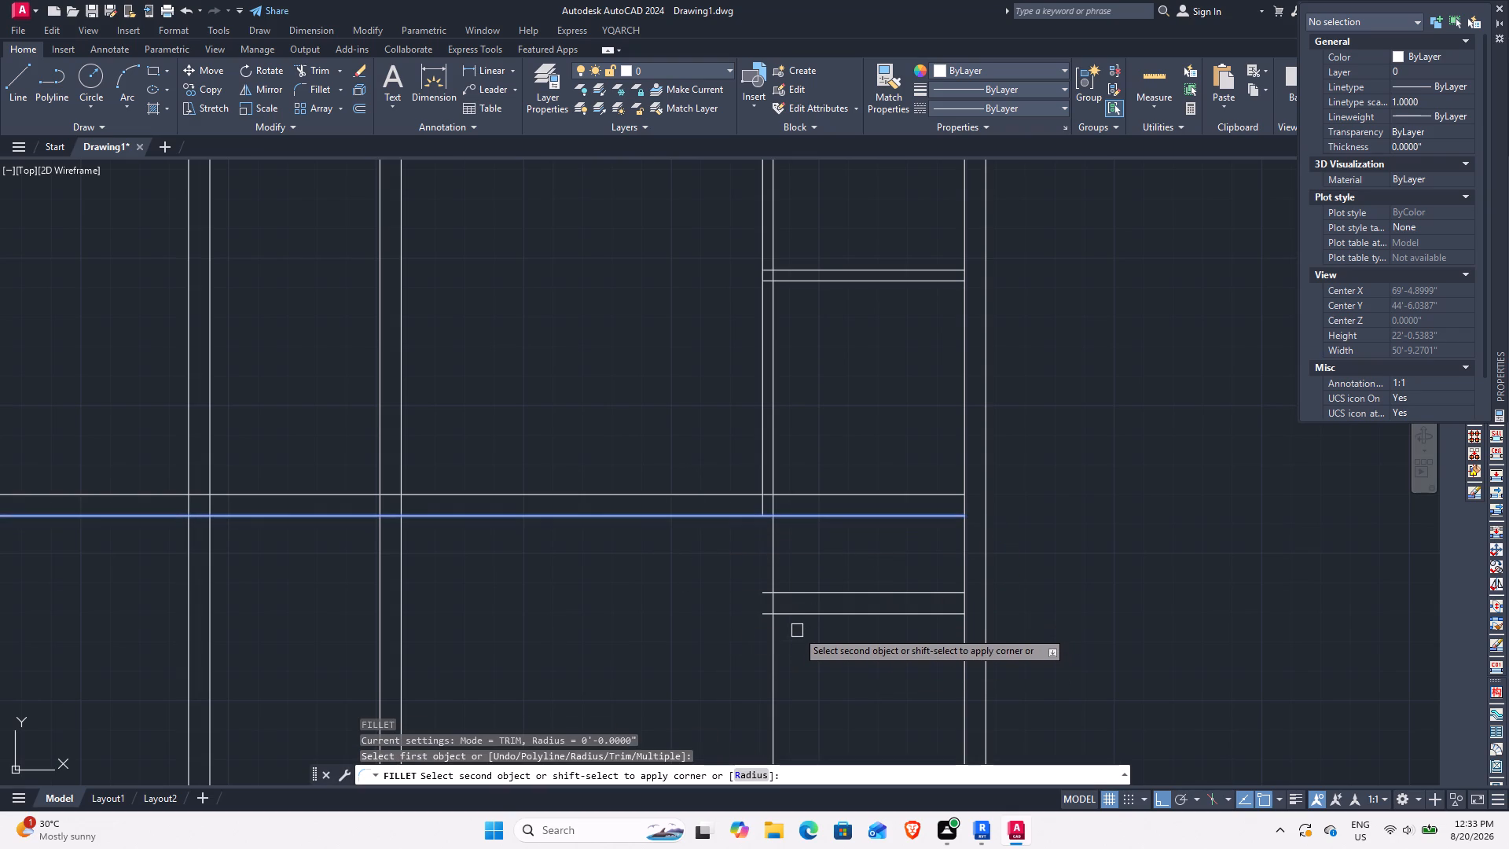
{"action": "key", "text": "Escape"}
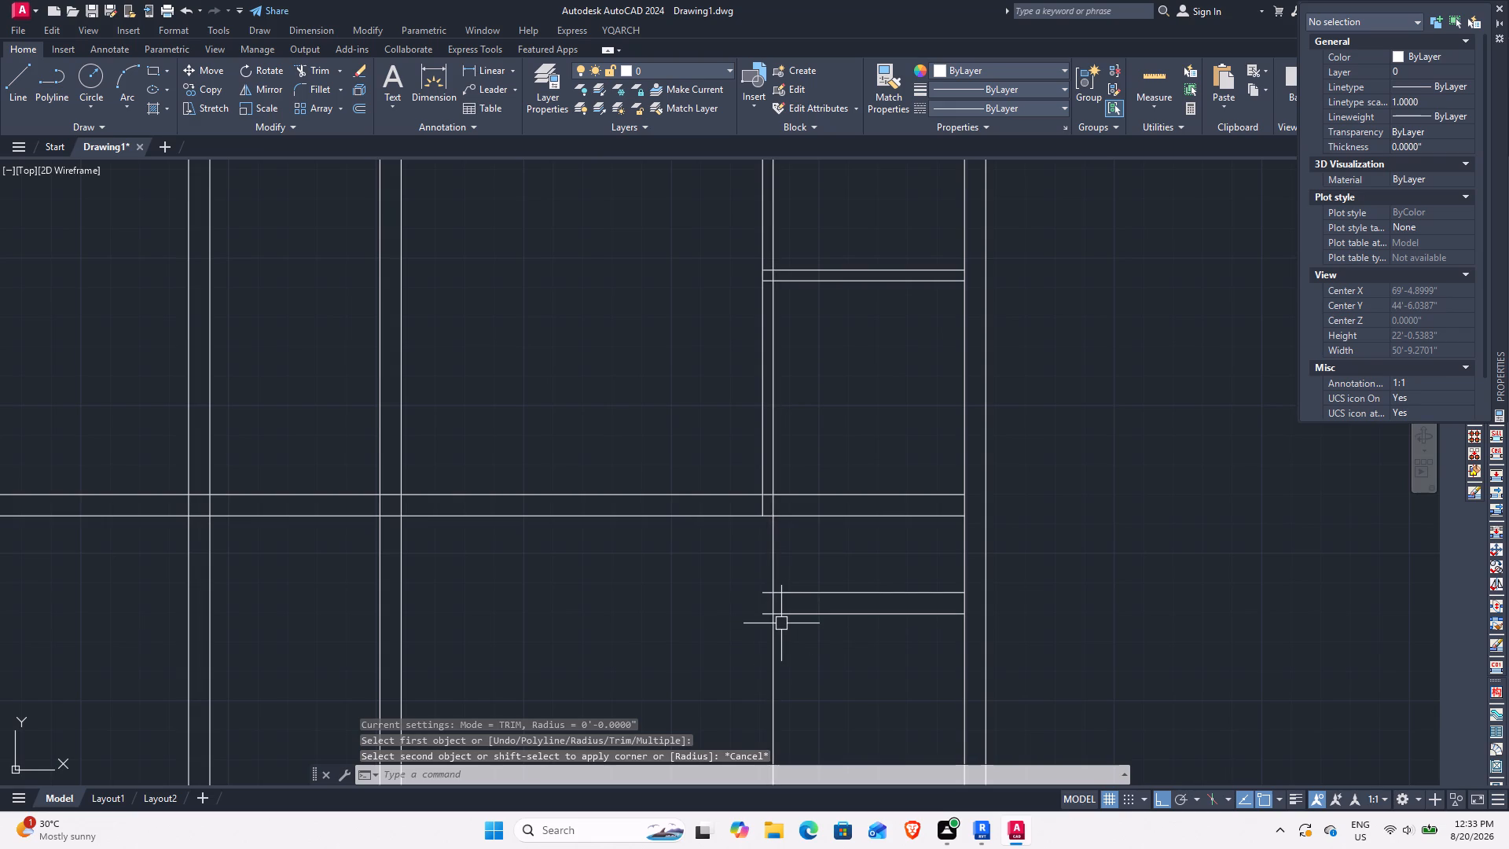
Trim out both lines of the 9" cross wall between the vertical 4.5" partition and the staircase-side exterior wall.
{"action": "middle_click_drag", "start_coordinate": [779, 619], "coordinate": [785, 553]}
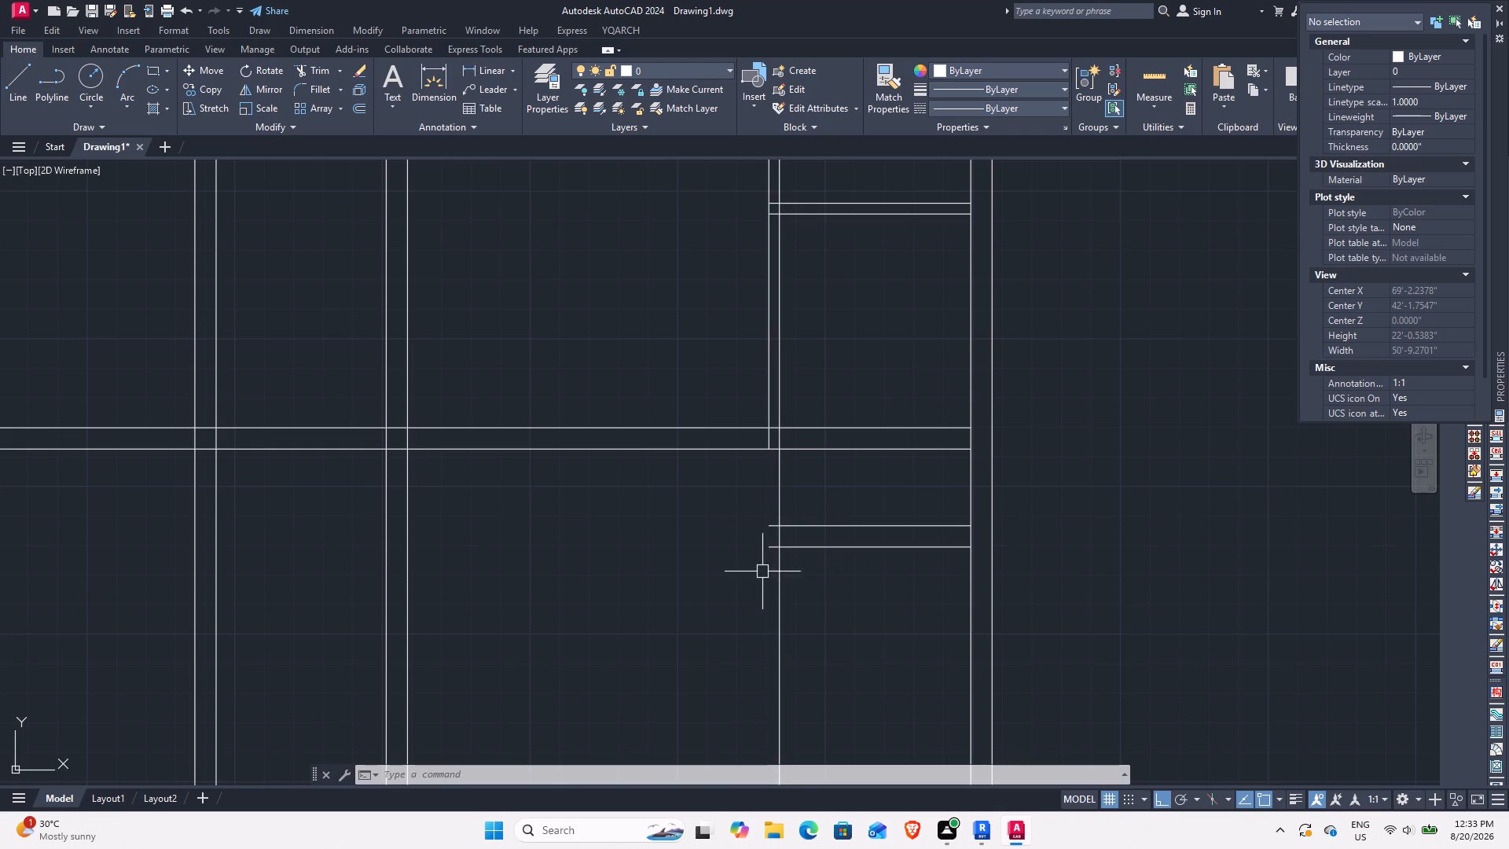
{"action": "middle_click_drag", "start_coordinate": [844, 491], "coordinate": [804, 583]}
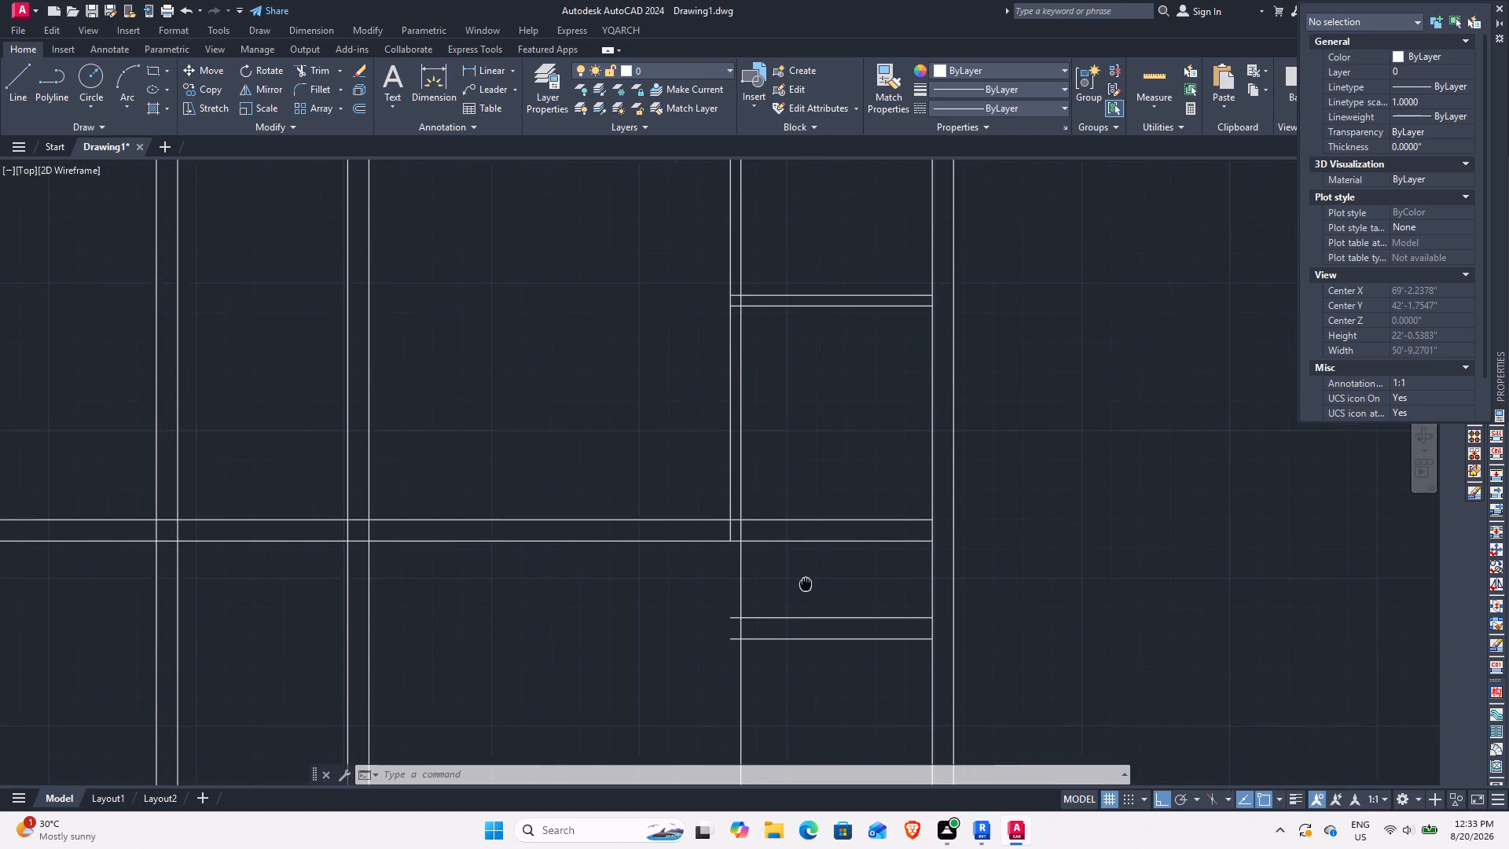
{"action": "middle_click_drag", "start_coordinate": [804, 583], "coordinate": [801, 586]}
{"action": "type", "text": "TR"}
{"action": "key", "text": "space"}
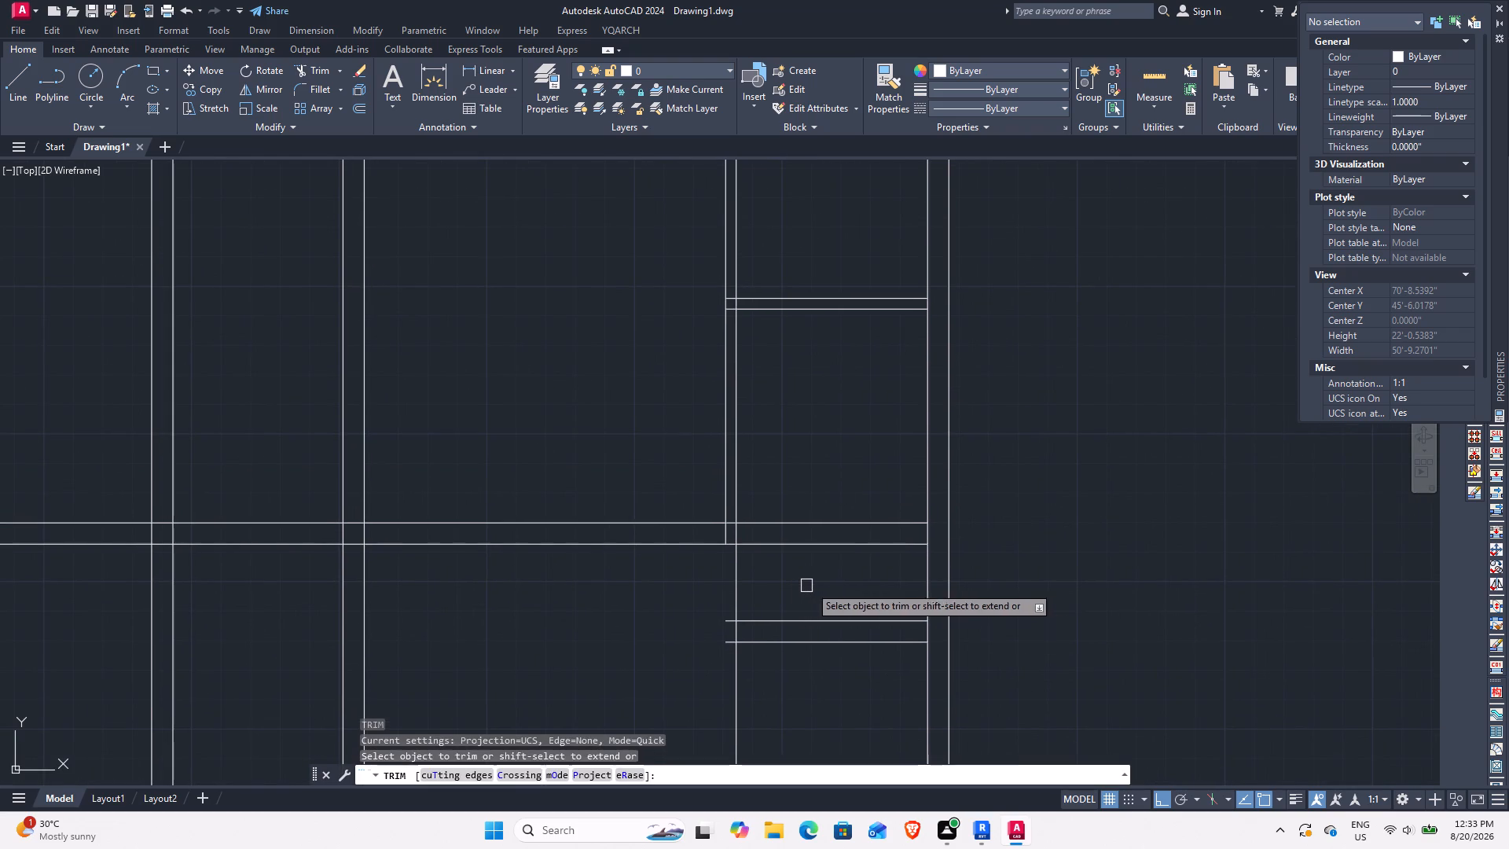
{"action": "left_click_drag", "start_coordinate": [854, 578], "coordinate": [854, 570]}
{"action": "left_click", "coordinate": [854, 476]}
{"action": "scroll", "coordinate": [854, 476], "scroll_direction": "down", "scroll_amount": 1}
{"action": "key", "text": "Escape"}
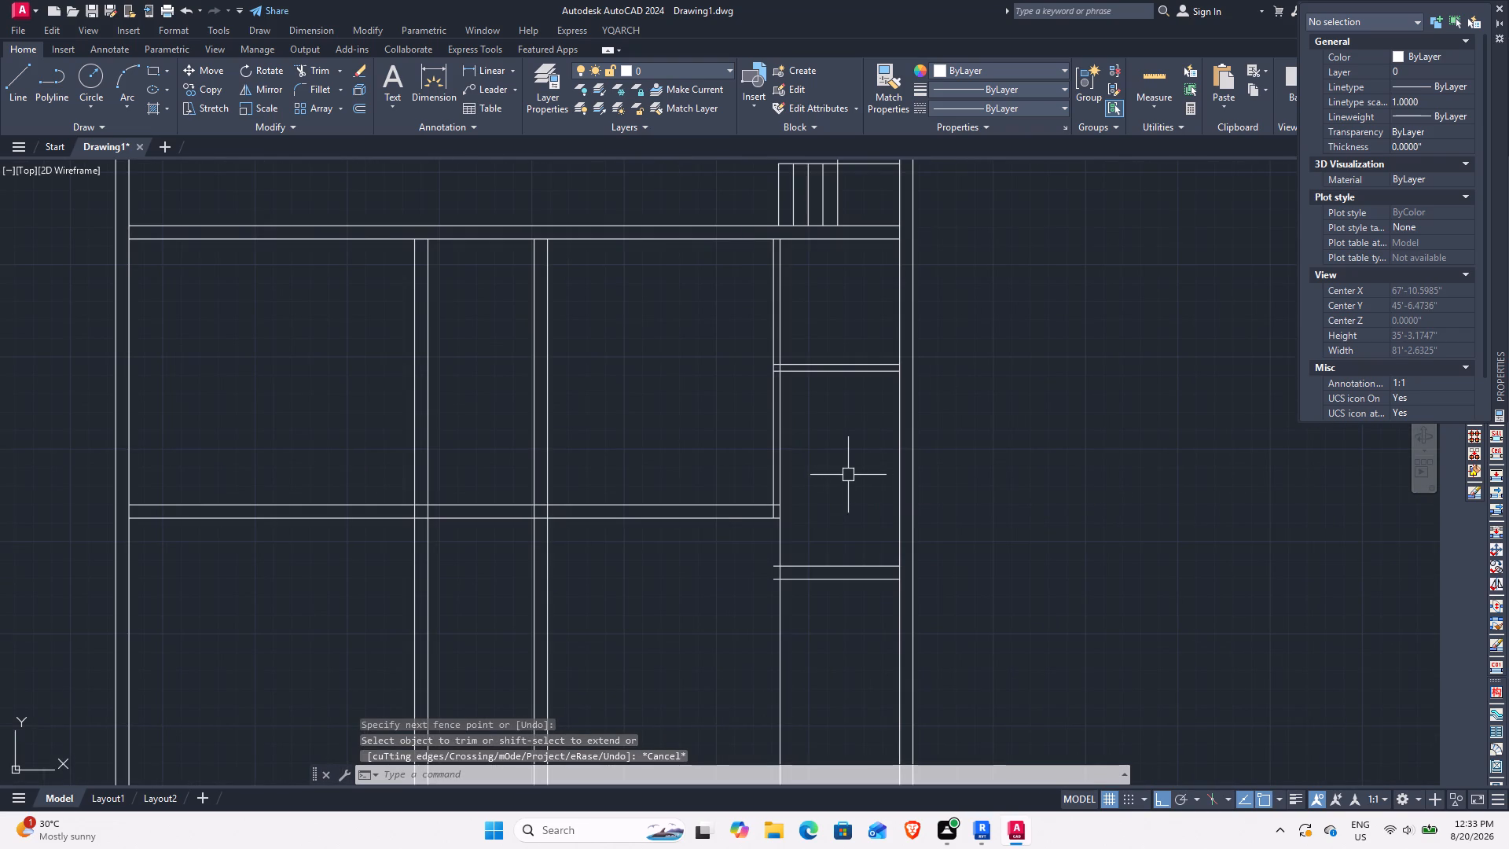
Offset the upper line of the lower-area 9" cross wall 10'3" upward.
{"action": "middle_click_drag", "start_coordinate": [739, 494], "coordinate": [943, 572]}
{"action": "middle_click_drag", "start_coordinate": [798, 508], "coordinate": [814, 519]}
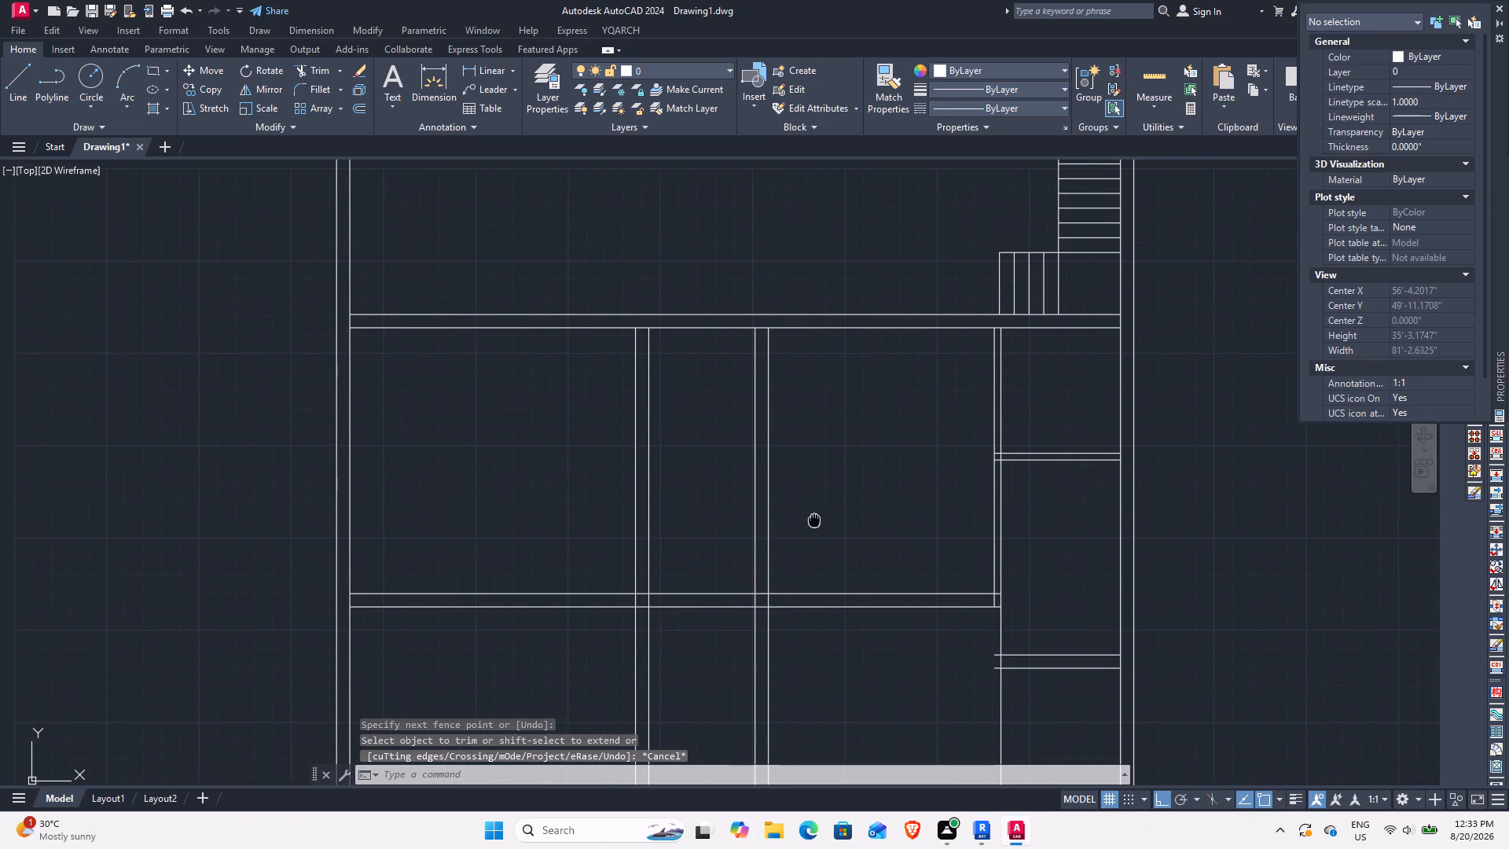
{"action": "middle_click_drag", "start_coordinate": [814, 519], "coordinate": [815, 519]}
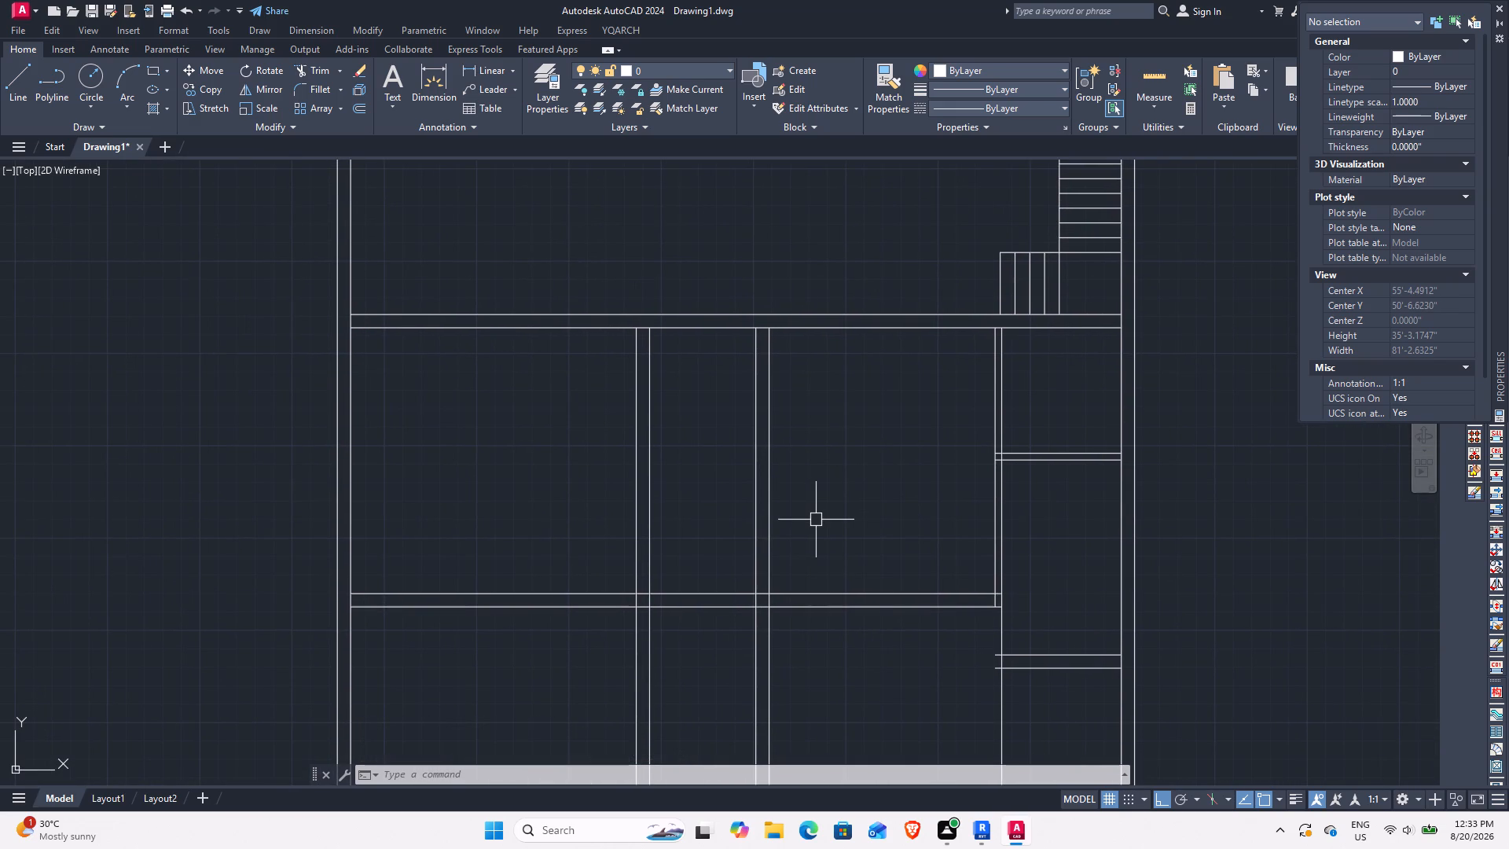
{"action": "type", "text": "O"}
{"action": "key", "text": "space"}
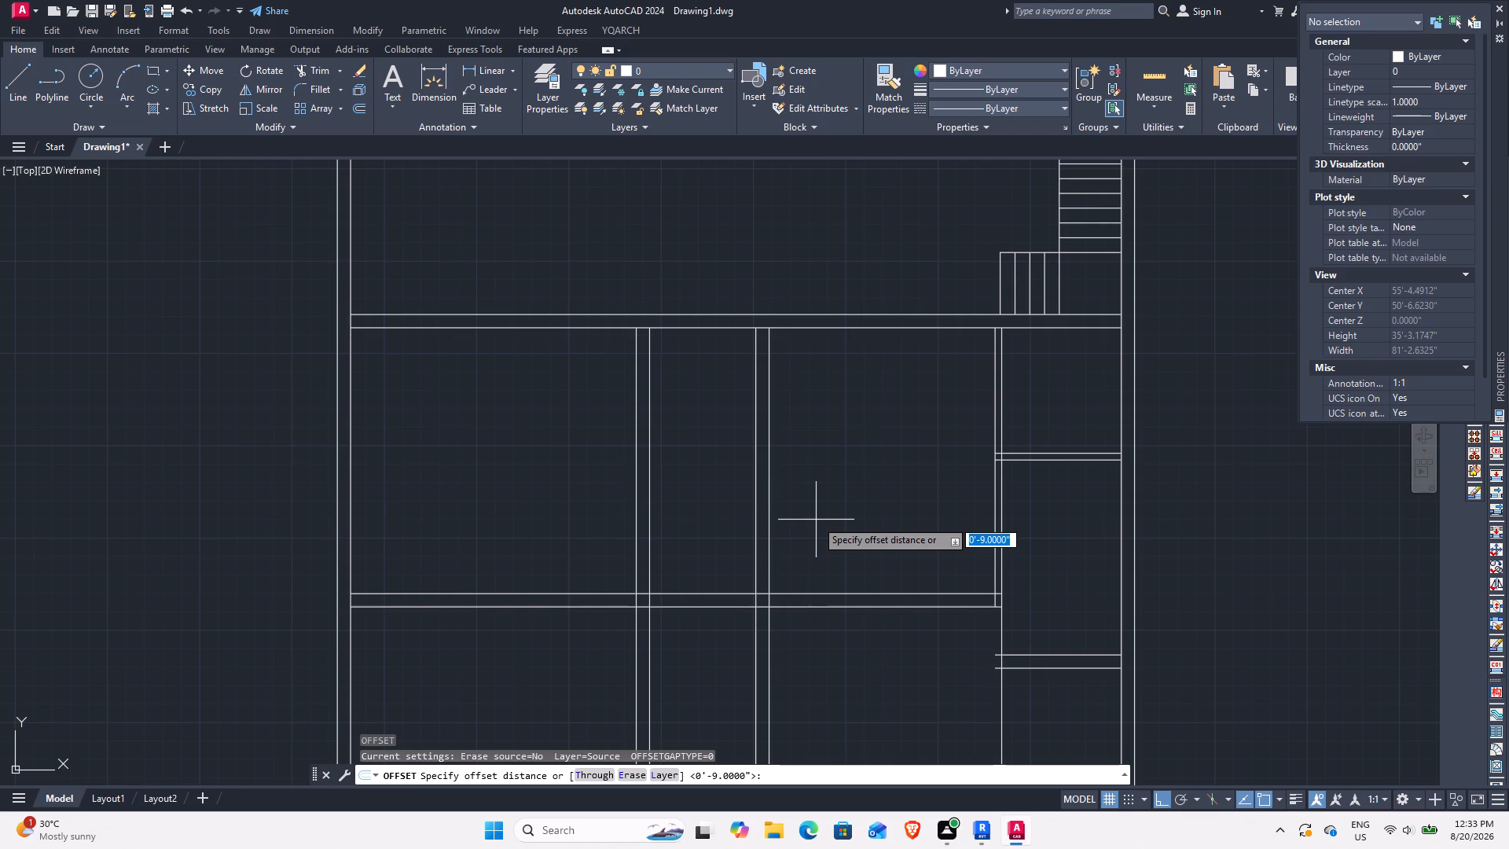
{"action": "middle_click_drag", "start_coordinate": [814, 520], "coordinate": [835, 568]}
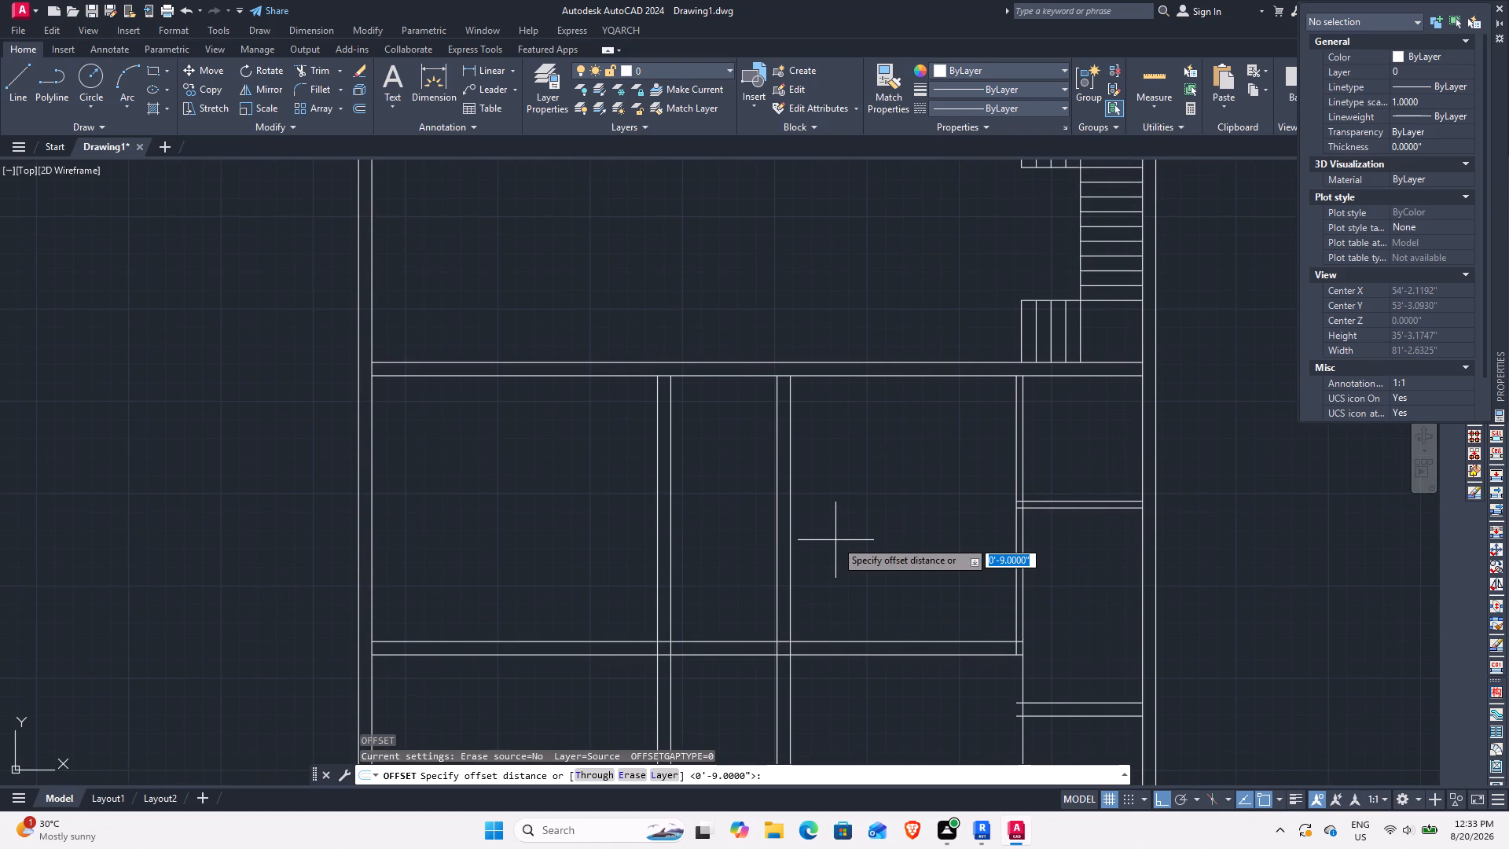
{"action": "type", "text": "10"}
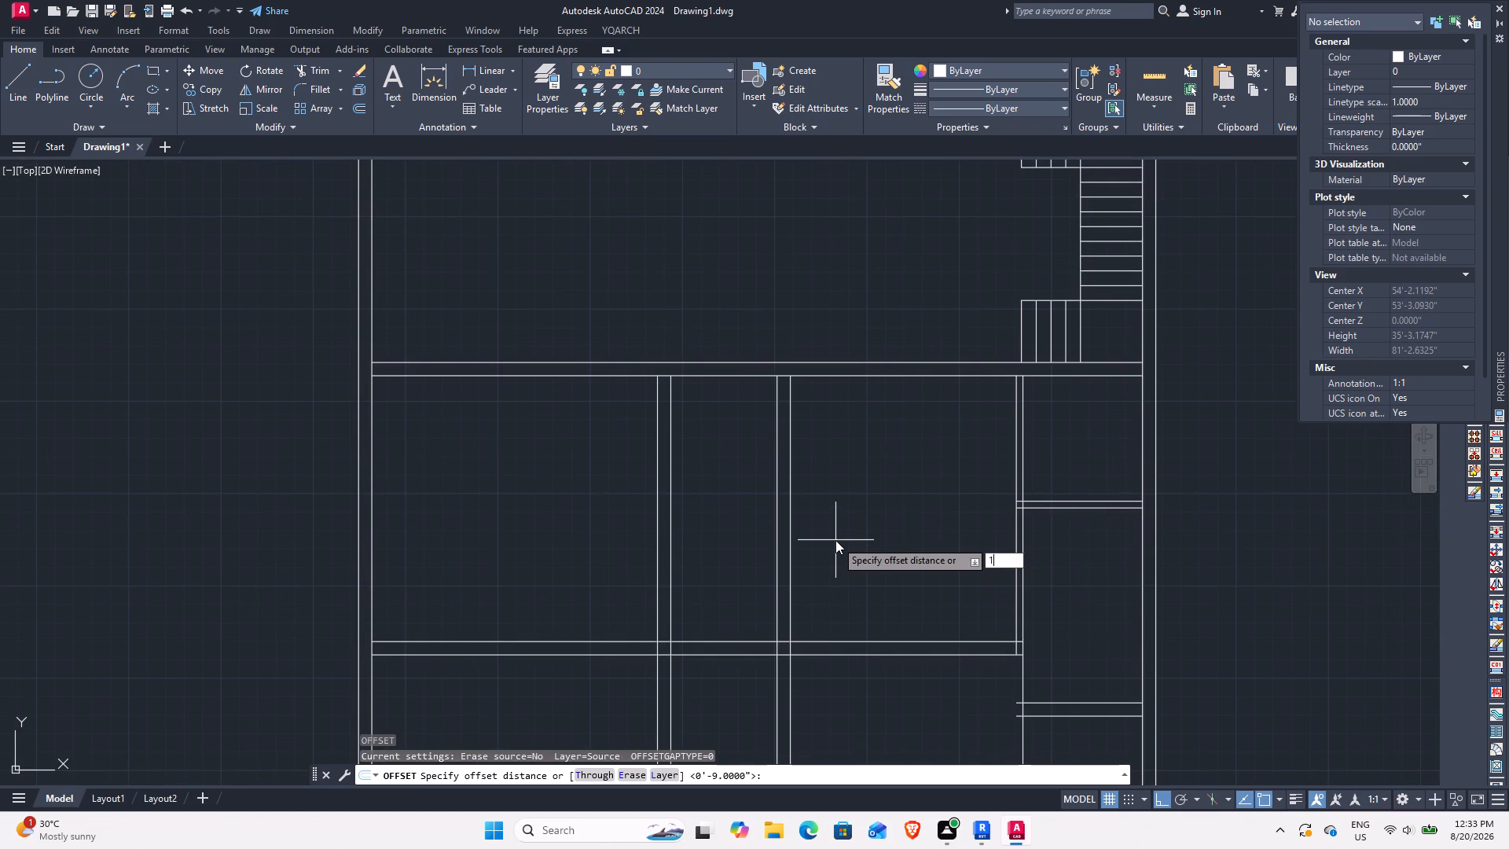
{"action": "key", "text": "apostrophe"}
{"action": "key", "text": "3"}
{"action": "key", "text": "Return"}
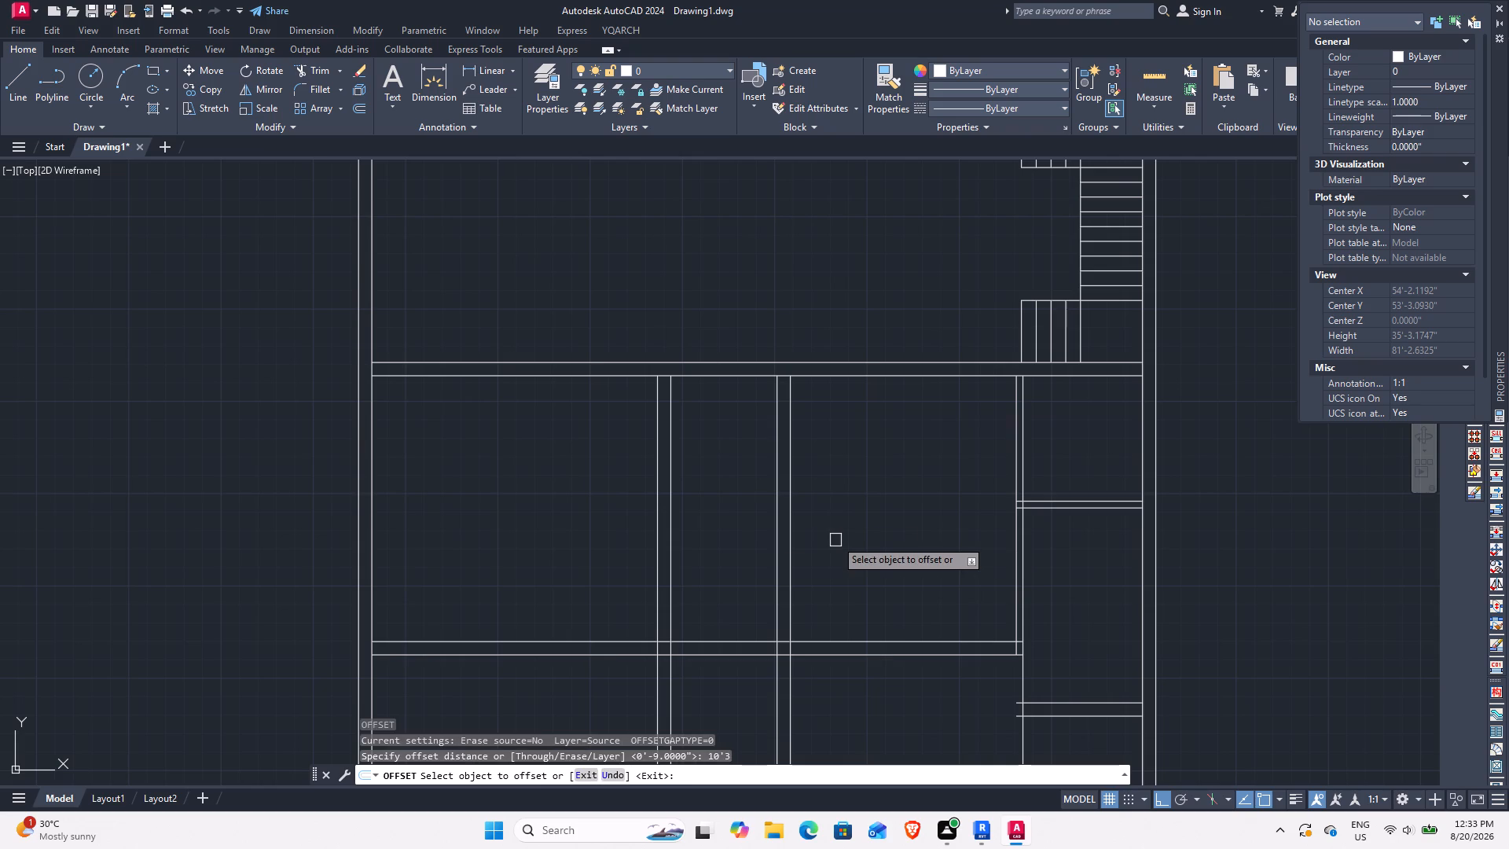
{"action": "left_click", "coordinate": [736, 637]}
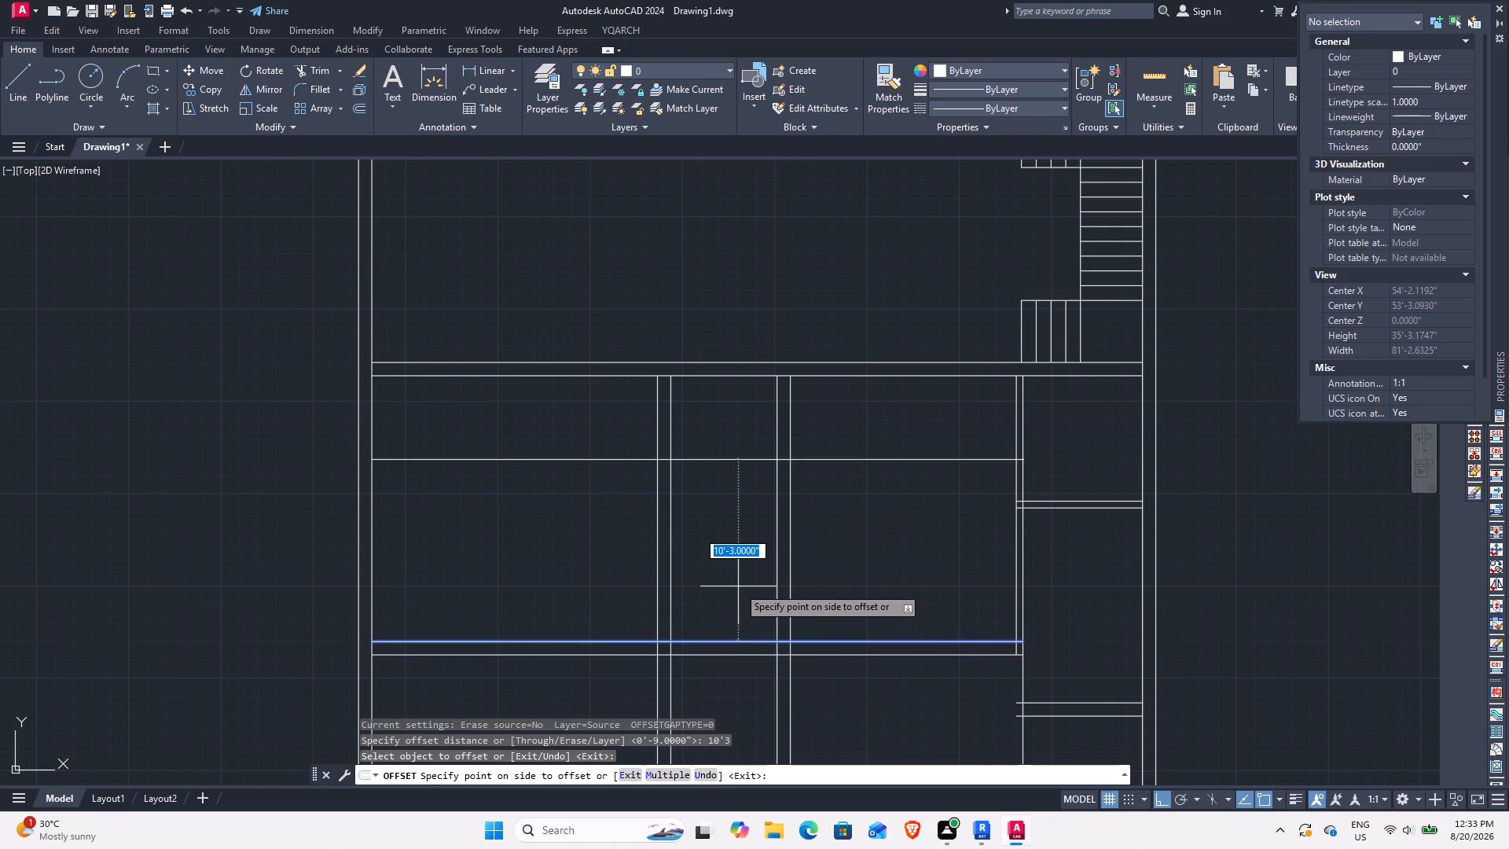
{"action": "left_click", "coordinate": [738, 571]}
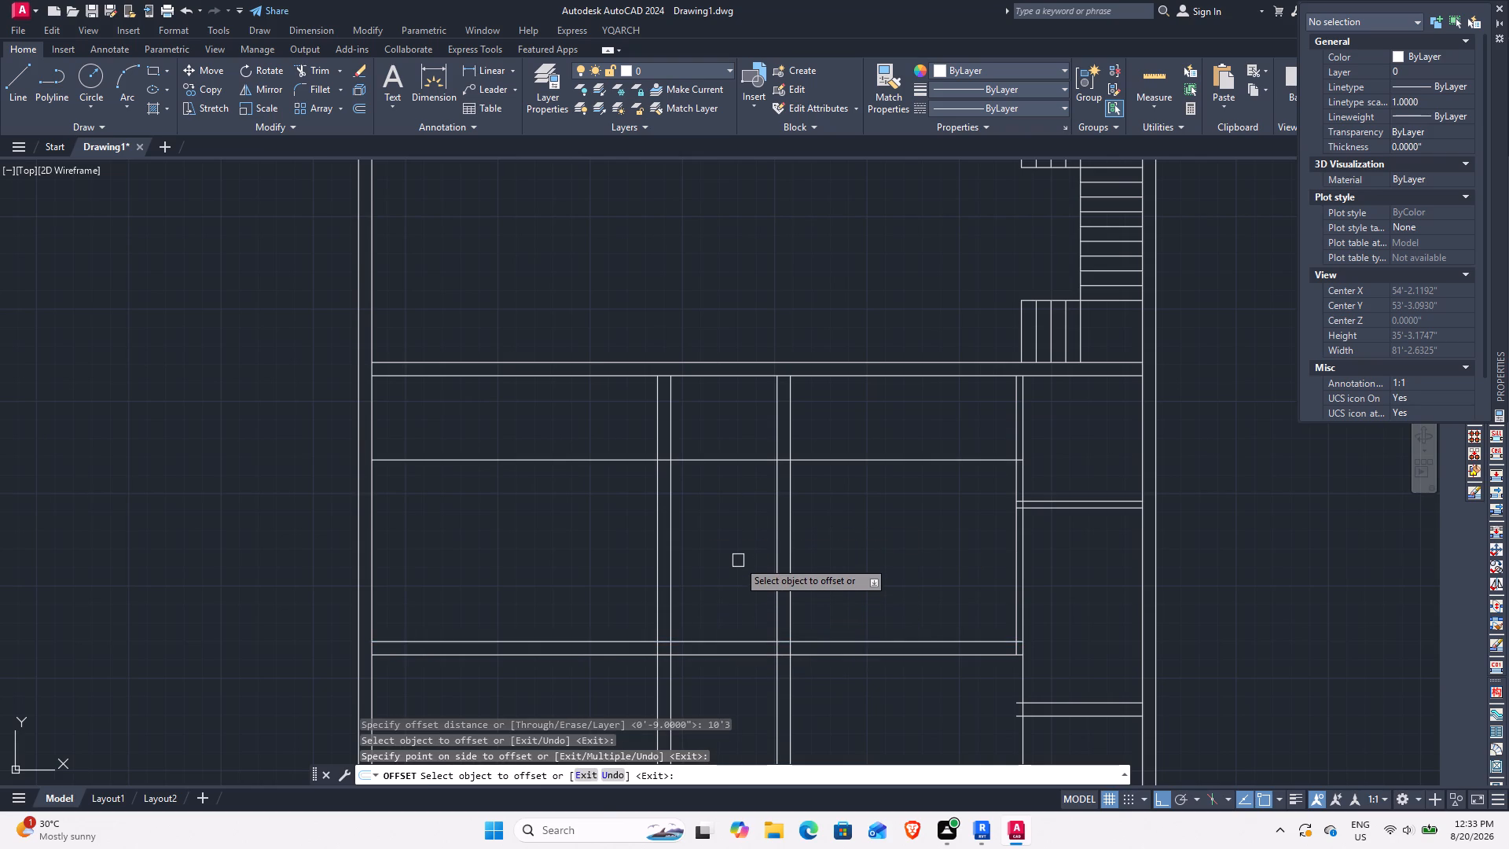
Offset the new horizontal line 4.5" upward to form a horizontal partition.
{"action": "key", "text": "space"}
{"action": "key", "text": "space"}
{"action": "type", "text": "4.5"}
{"action": "key", "text": "Return"}
{"action": "left_click", "coordinate": [733, 457]}
{"action": "left_click", "coordinate": [747, 403]}
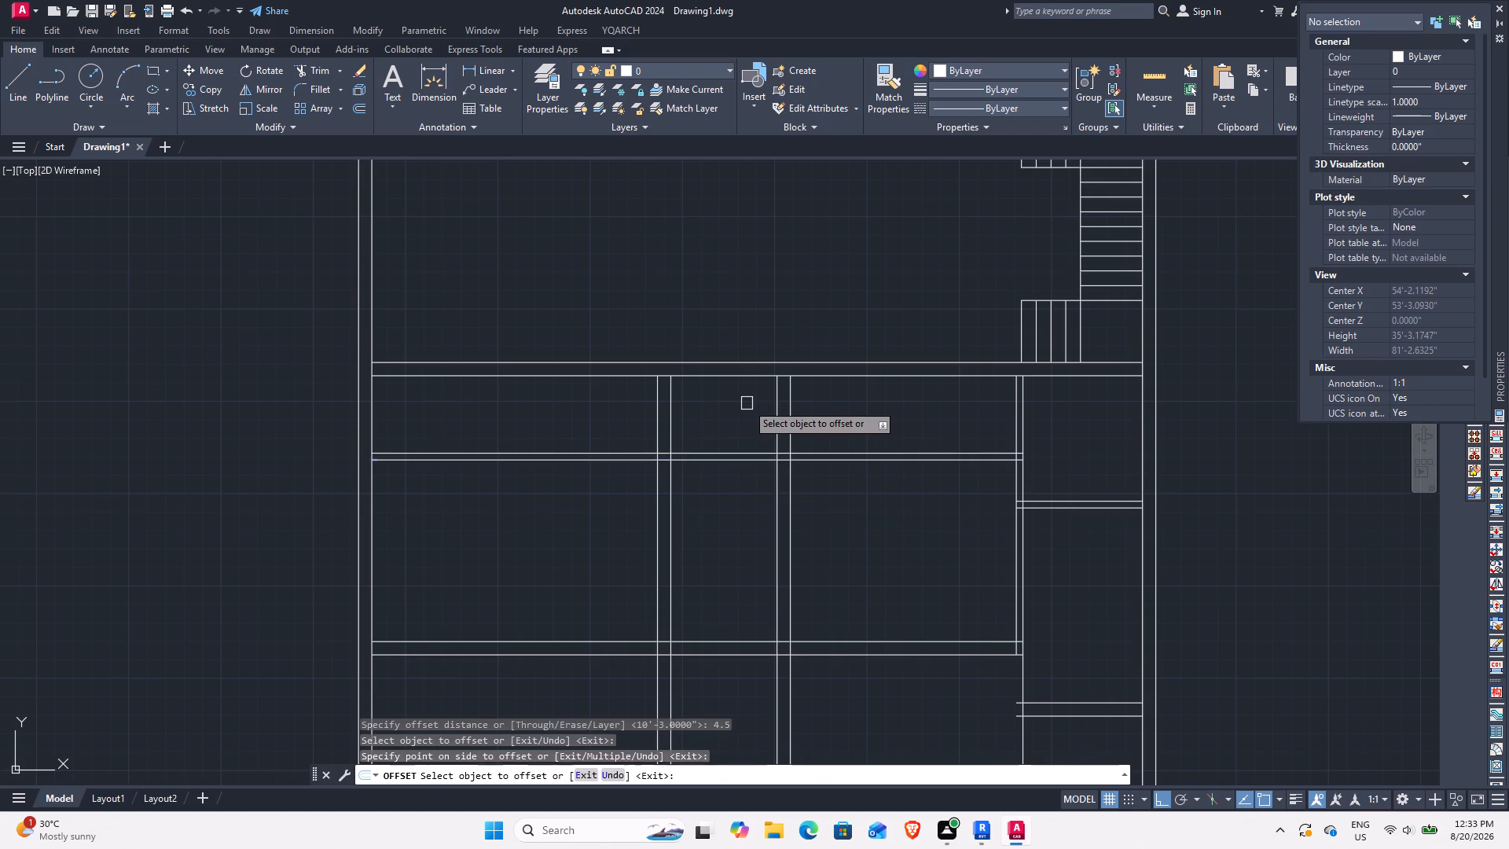
{"action": "middle_click_drag", "start_coordinate": [747, 403], "coordinate": [762, 468]}
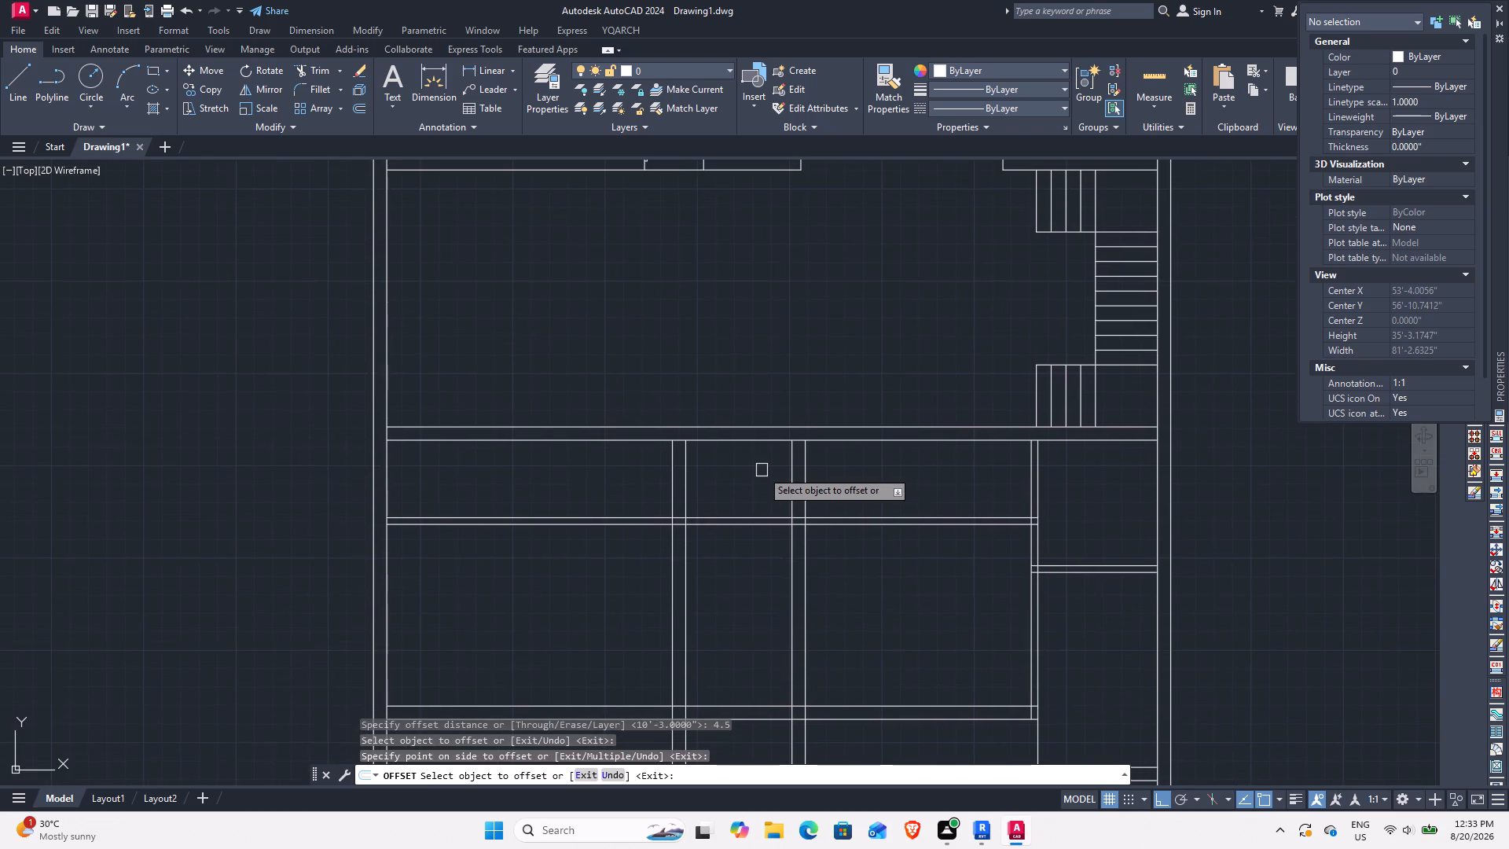
{"action": "key", "text": "Escape"}
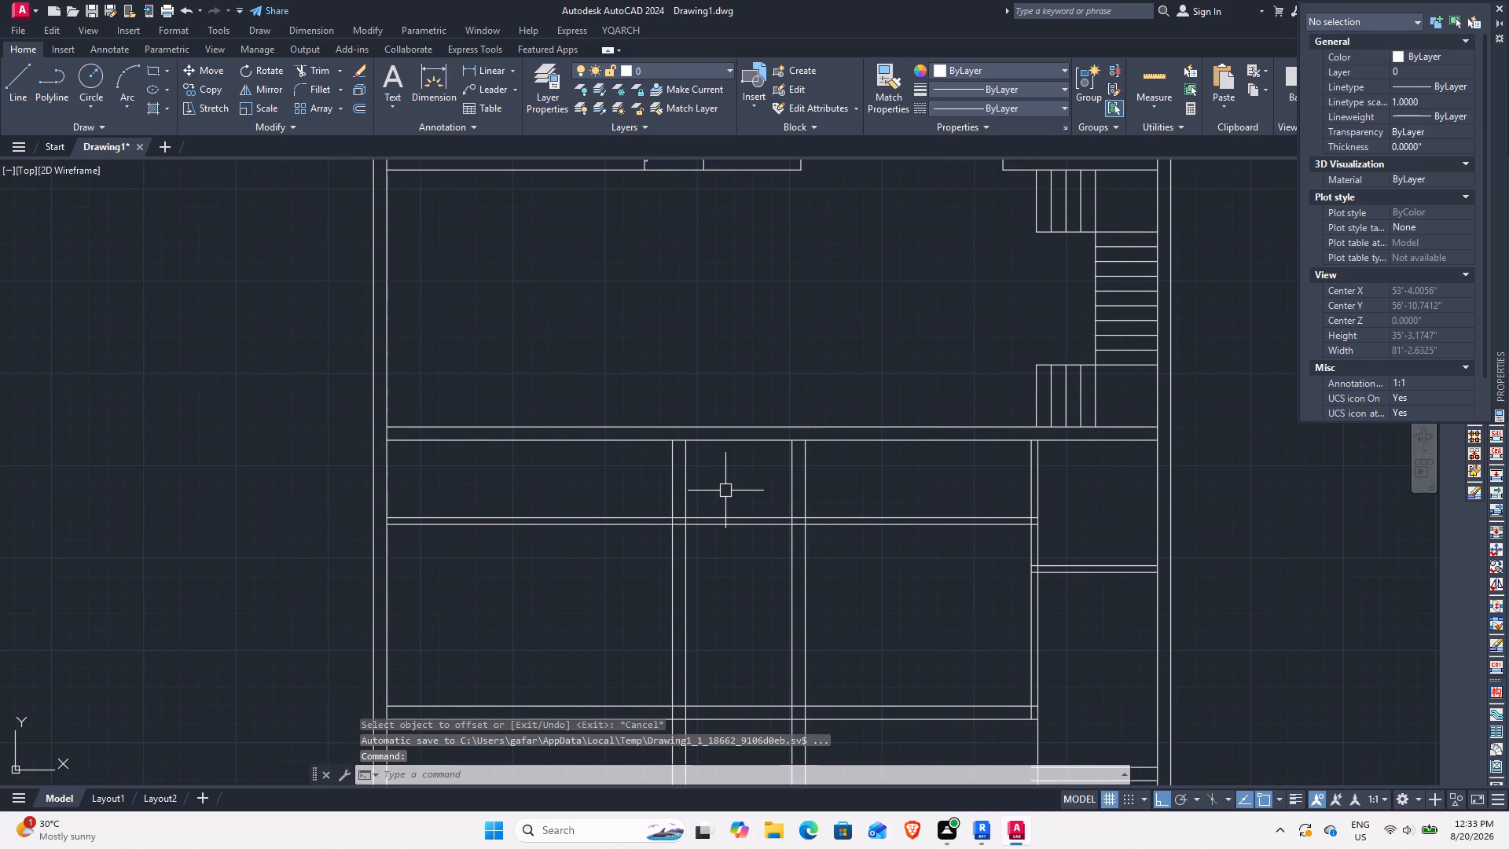
Trim the new 4.5" horizontal partition out of the two rooms flanking the pair of vertical 9" walls.
{"action": "type", "text": "TR"}
{"action": "key", "text": "space"}
{"action": "left_click", "coordinate": [856, 544]}
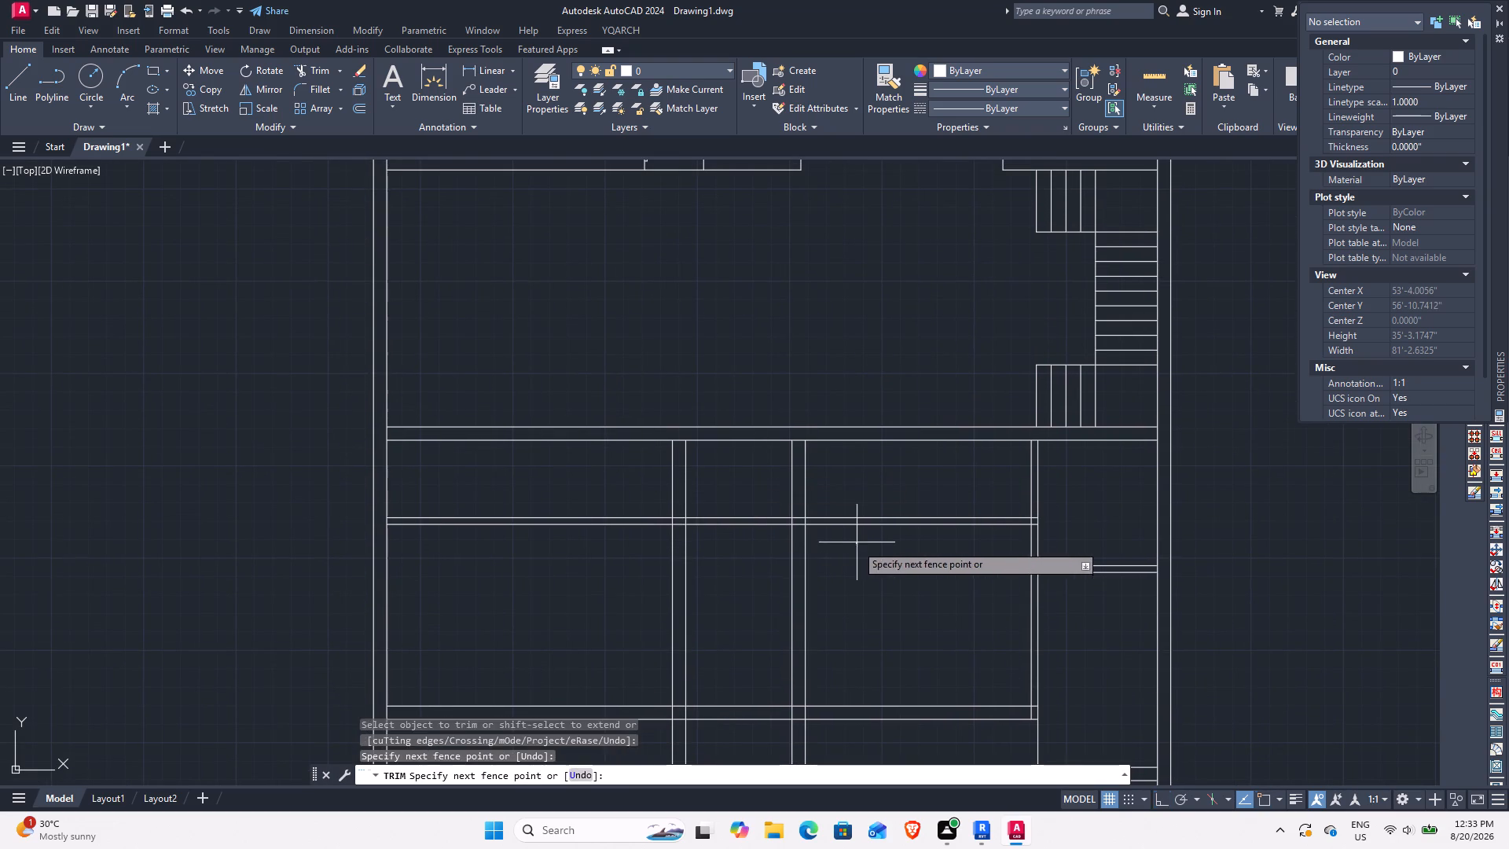
{"action": "left_click", "coordinate": [854, 493]}
{"action": "left_click_drag", "start_coordinate": [630, 553], "coordinate": [629, 520]}
{"action": "left_click", "coordinate": [636, 477]}
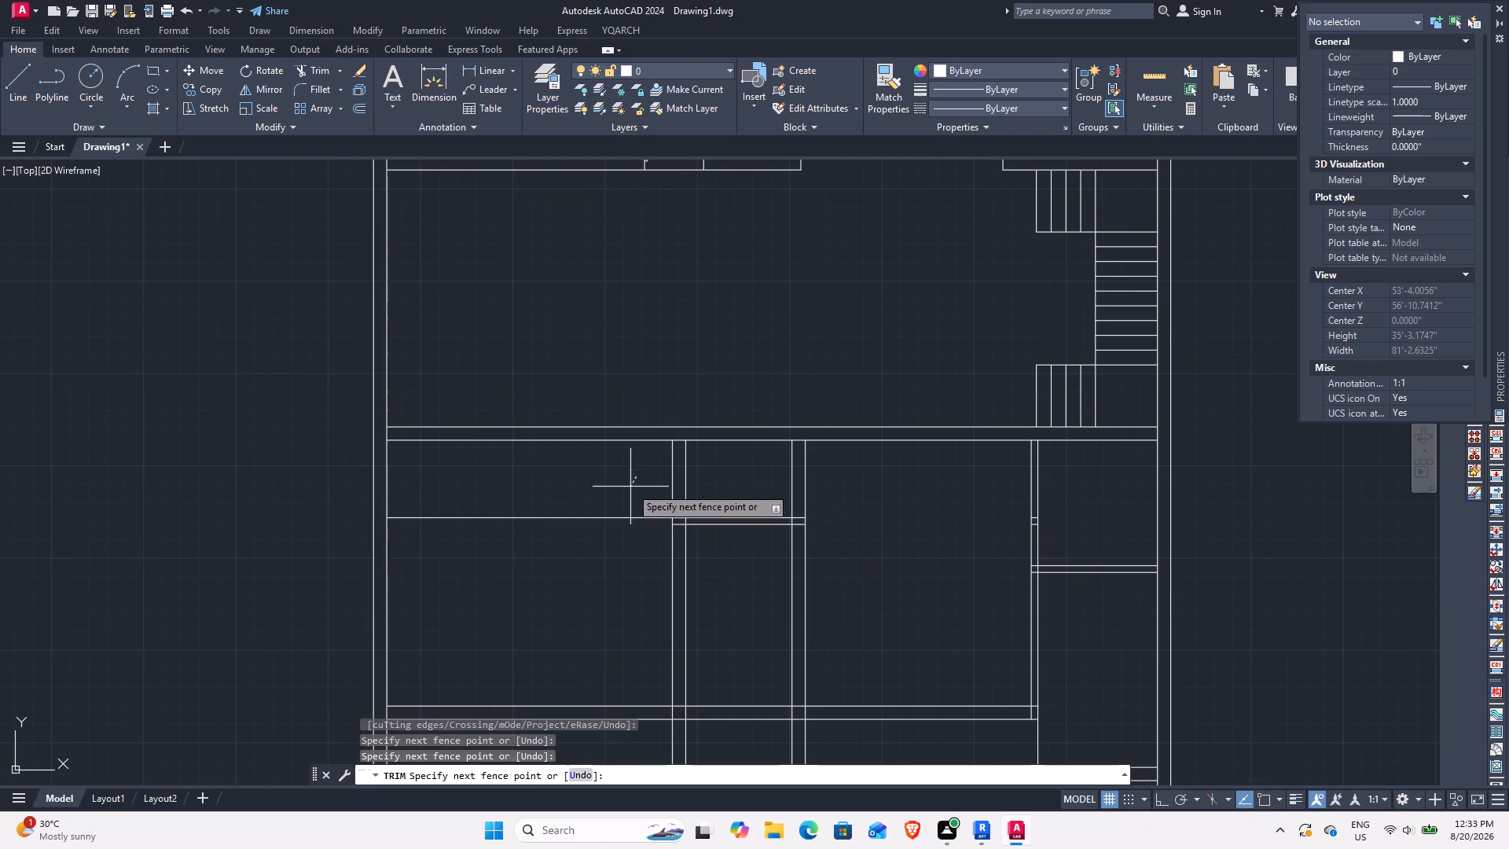
{"action": "left_click_drag", "start_coordinate": [630, 495], "coordinate": [631, 505]}
{"action": "left_click", "coordinate": [636, 540]}
{"action": "left_click", "coordinate": [655, 501]}
Trim the partition lines out of the thickness of both vertical 9" walls, keeping only the piece between their facing sides.
{"action": "scroll", "coordinate": [680, 520], "scroll_direction": "up", "scroll_amount": 2}
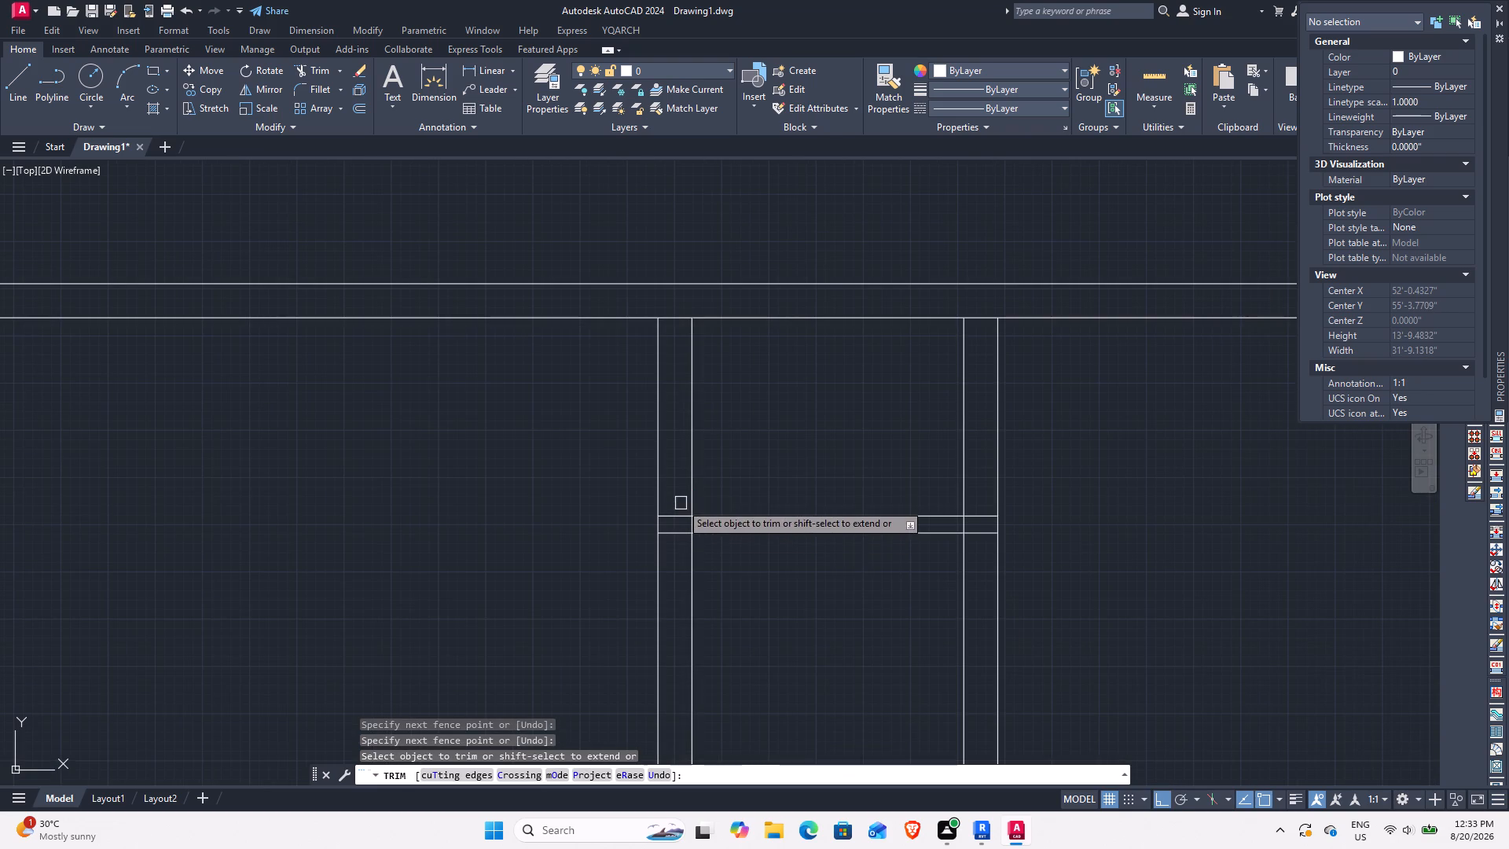
{"action": "left_click", "coordinate": [674, 508]}
{"action": "left_click", "coordinate": [680, 545]}
{"action": "left_click_drag", "start_coordinate": [978, 557], "coordinate": [980, 548]}
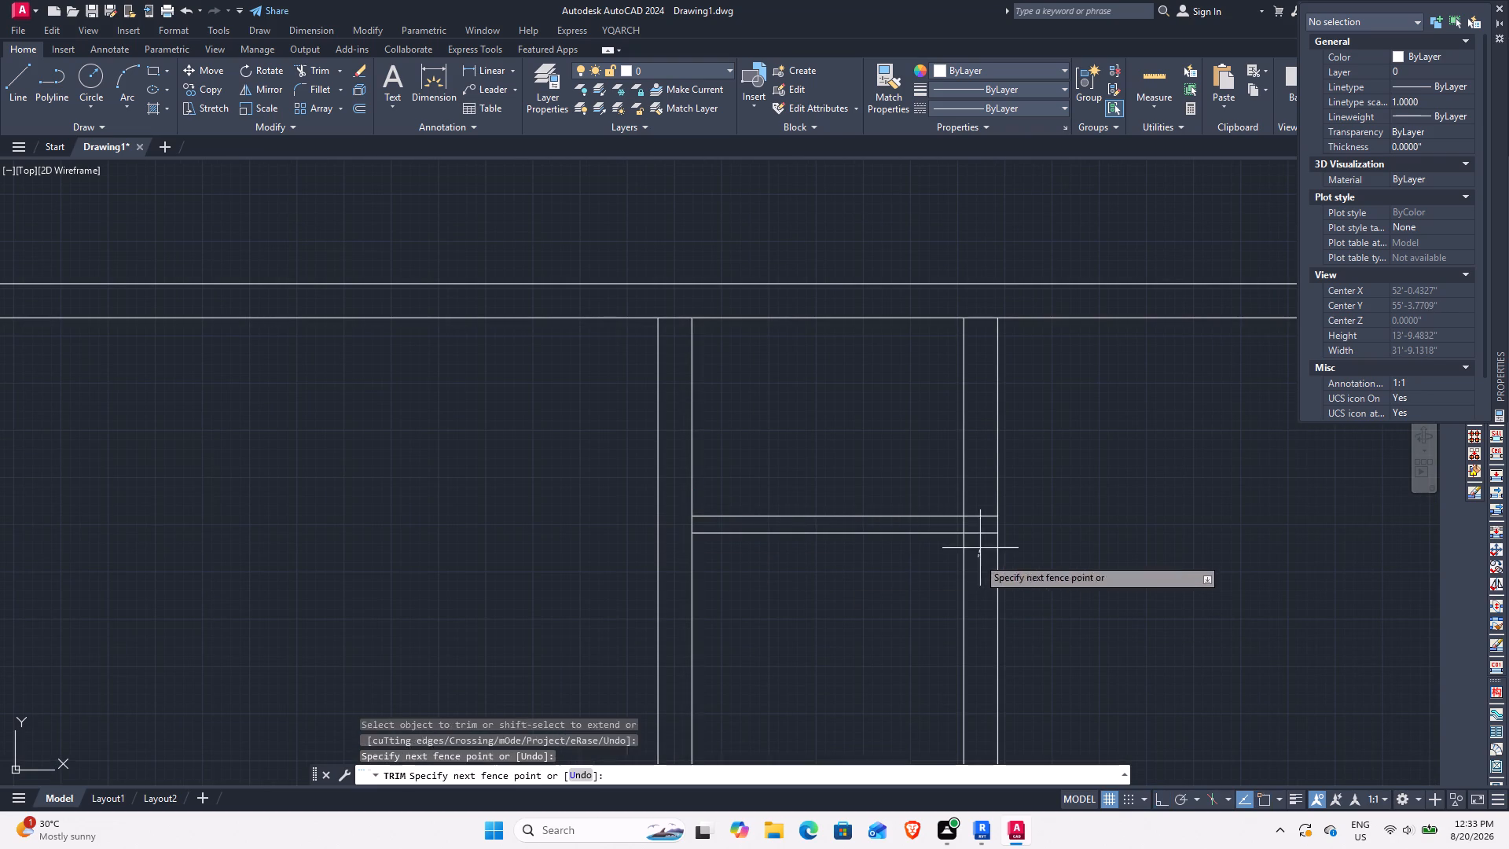
{"action": "left_click_drag", "start_coordinate": [980, 548], "coordinate": [980, 546]}
{"action": "left_click", "coordinate": [989, 488]}
{"action": "key", "text": "Escape"}
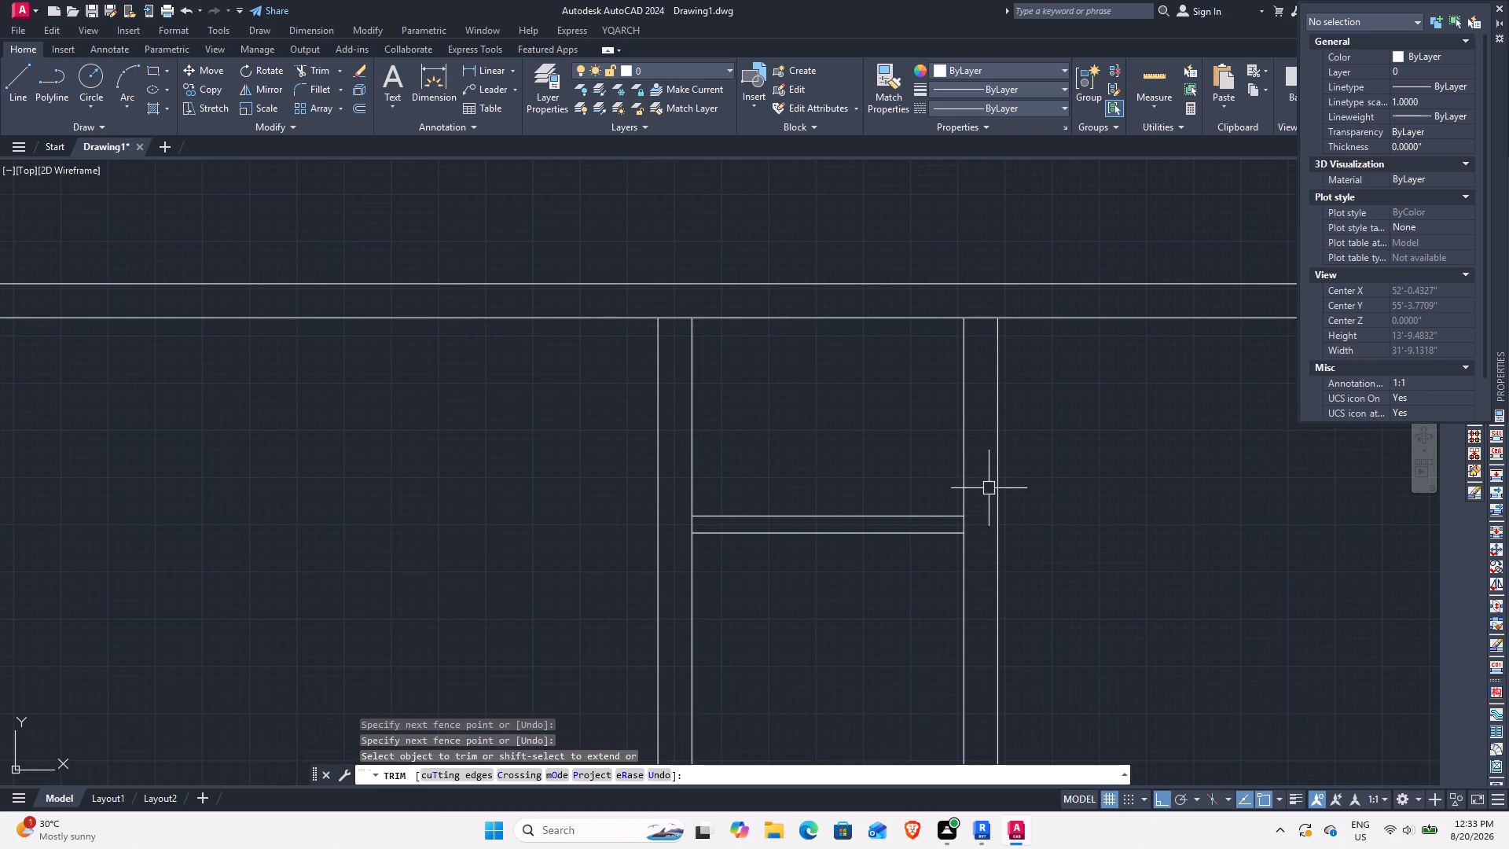
{"action": "scroll", "coordinate": [810, 539], "scroll_direction": "down", "scroll_amount": 1}
{"action": "middle_click_drag", "start_coordinate": [936, 641], "coordinate": [791, 432]}
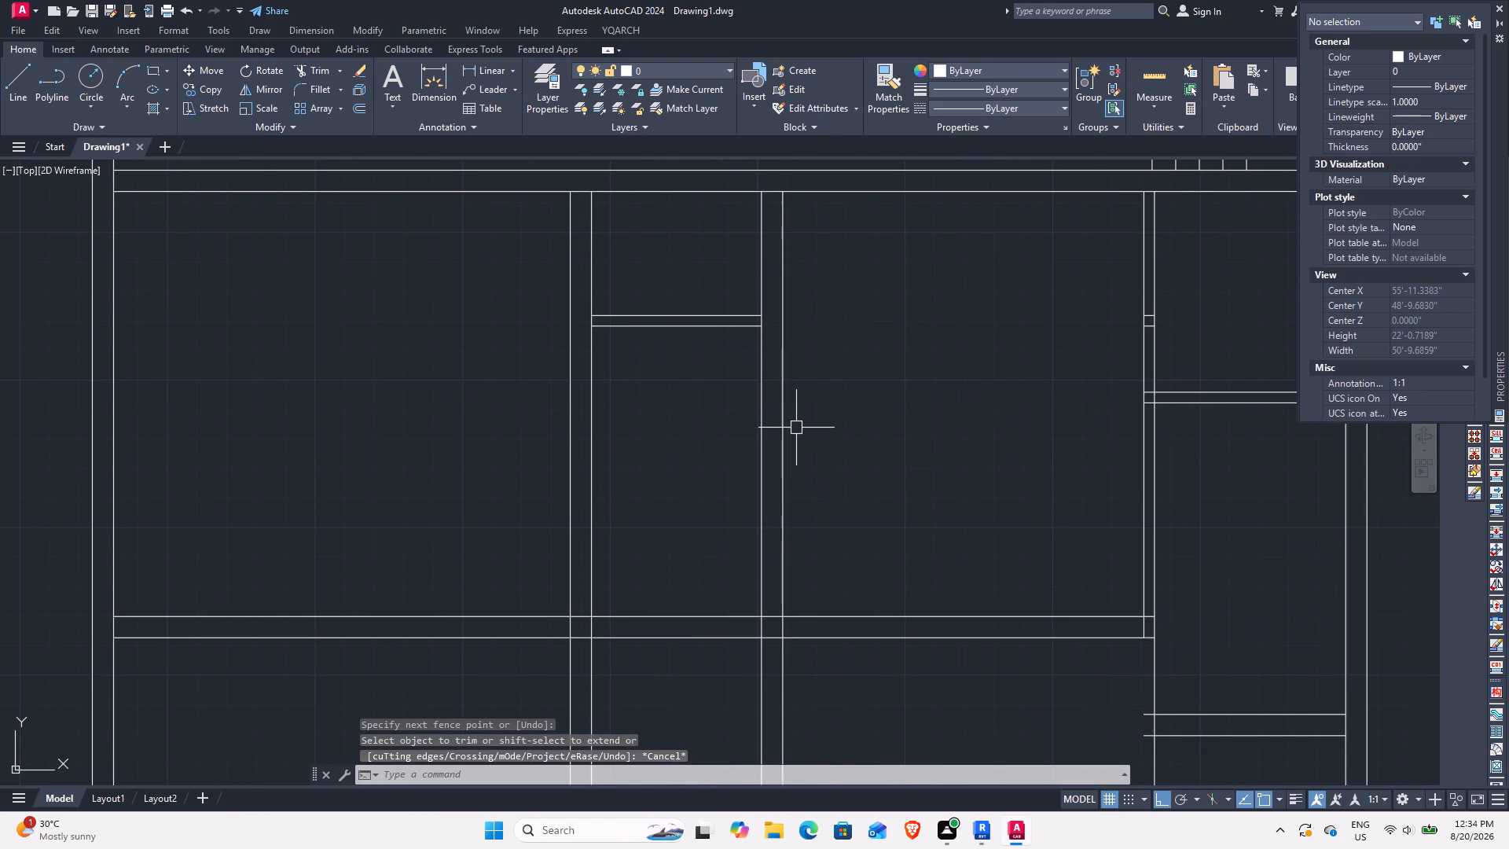
{"action": "scroll", "coordinate": [796, 427], "scroll_direction": "down", "scroll_amount": 3}
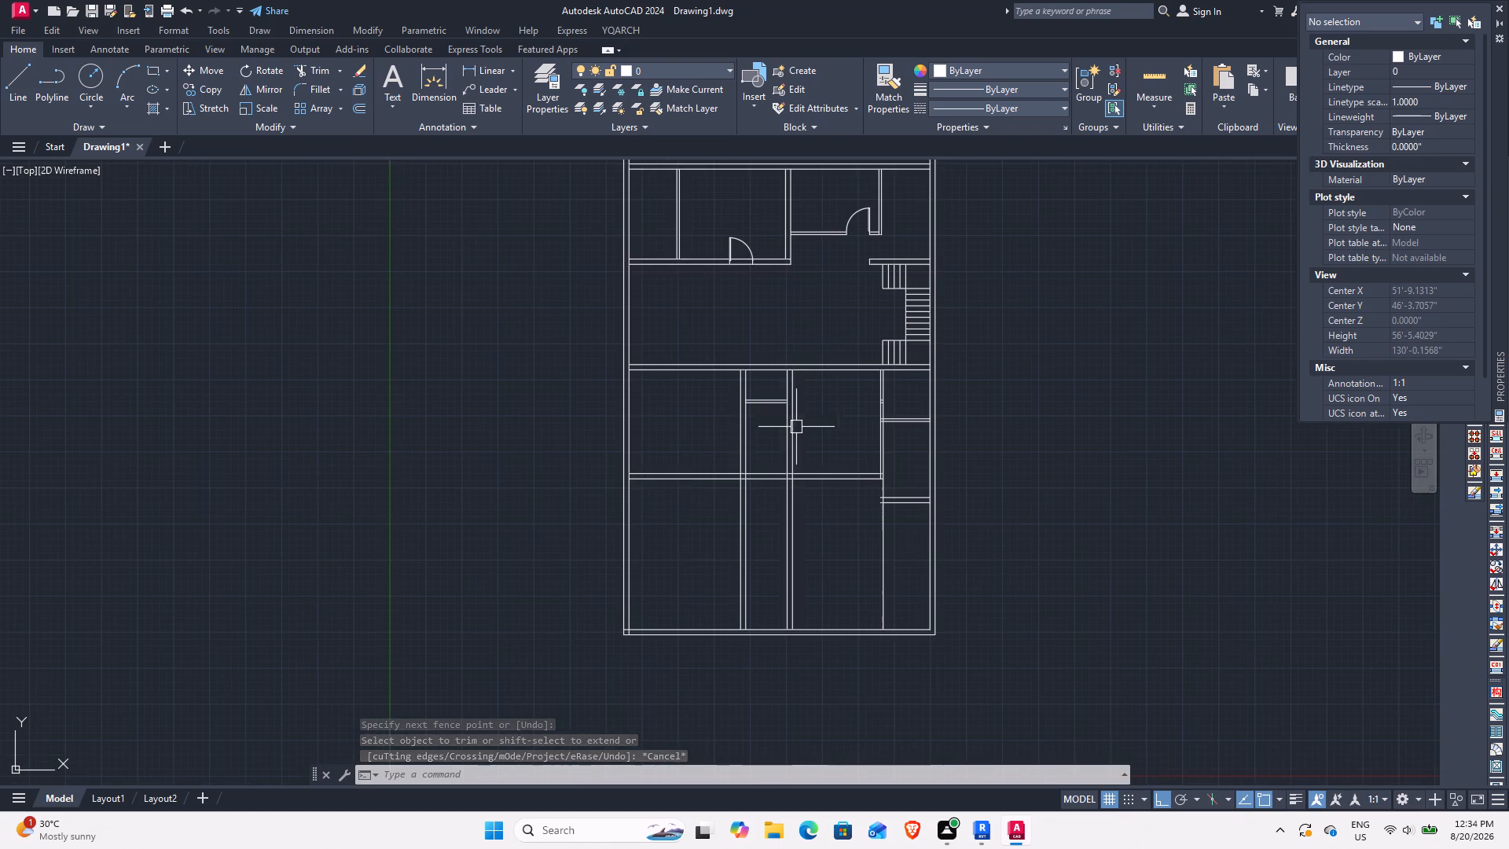
Examine the plan's lower rooms around the cross wall and the vertical walls.
{"action": "middle_click_drag", "start_coordinate": [699, 464], "coordinate": [670, 487]}
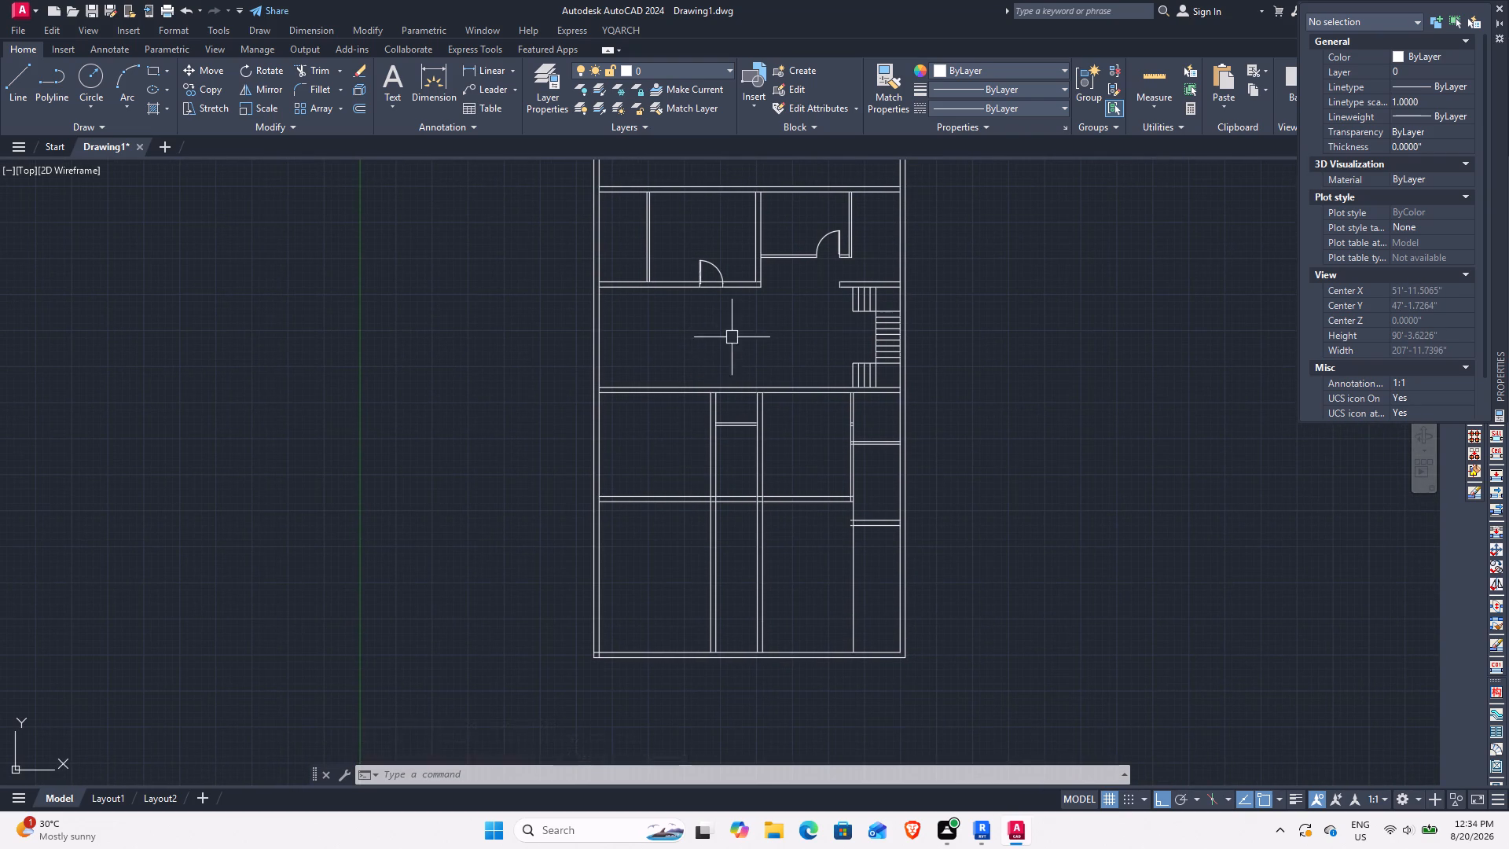
{"action": "middle_click_drag", "start_coordinate": [730, 333], "coordinate": [624, 416]}
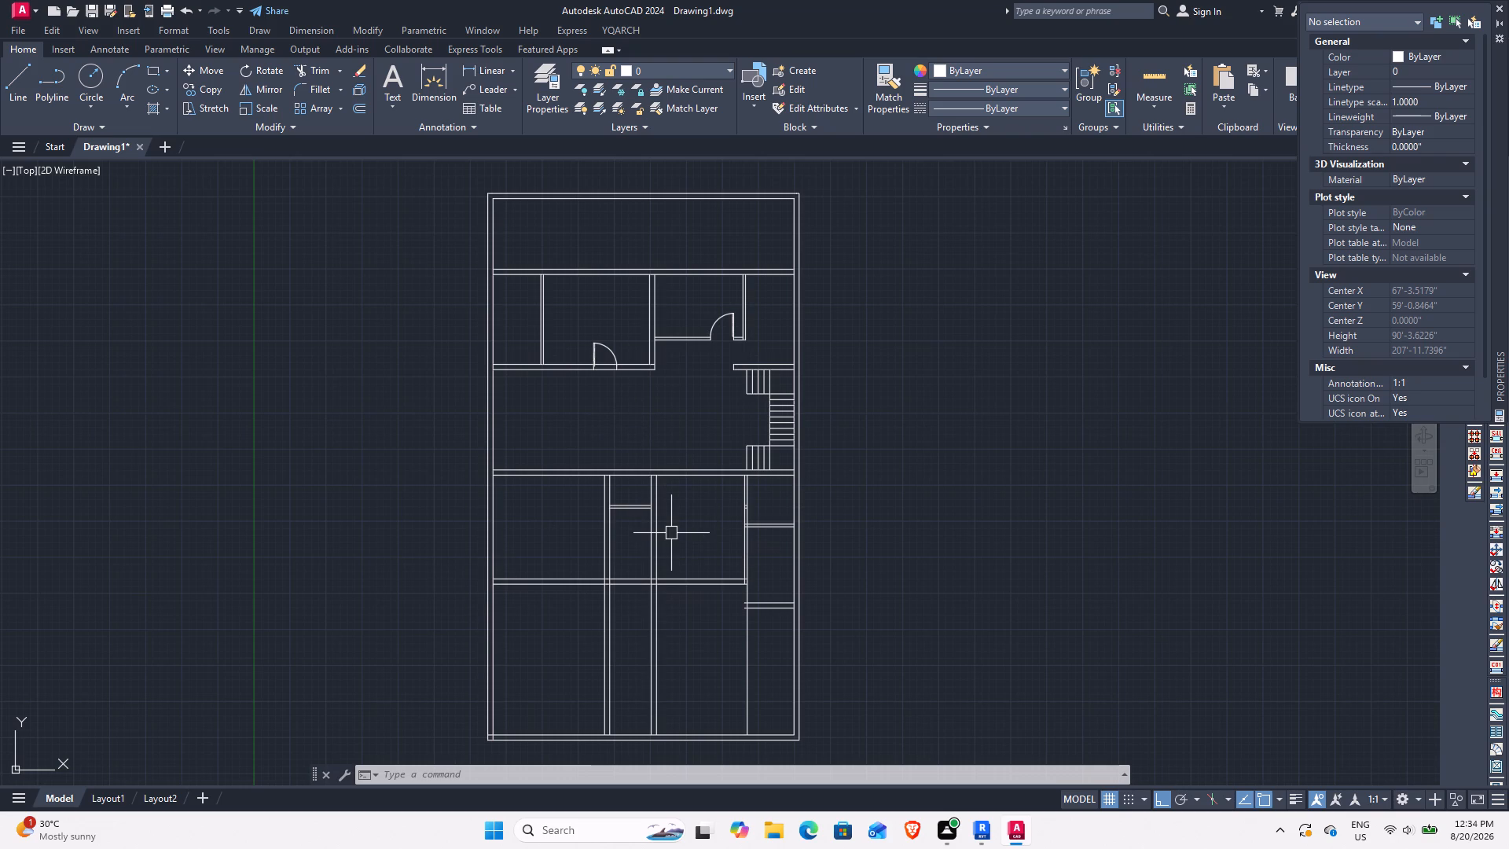
{"action": "scroll", "coordinate": [648, 583], "scroll_direction": "up", "scroll_amount": 2}
{"action": "middle_click_drag", "start_coordinate": [583, 573], "coordinate": [654, 436]}
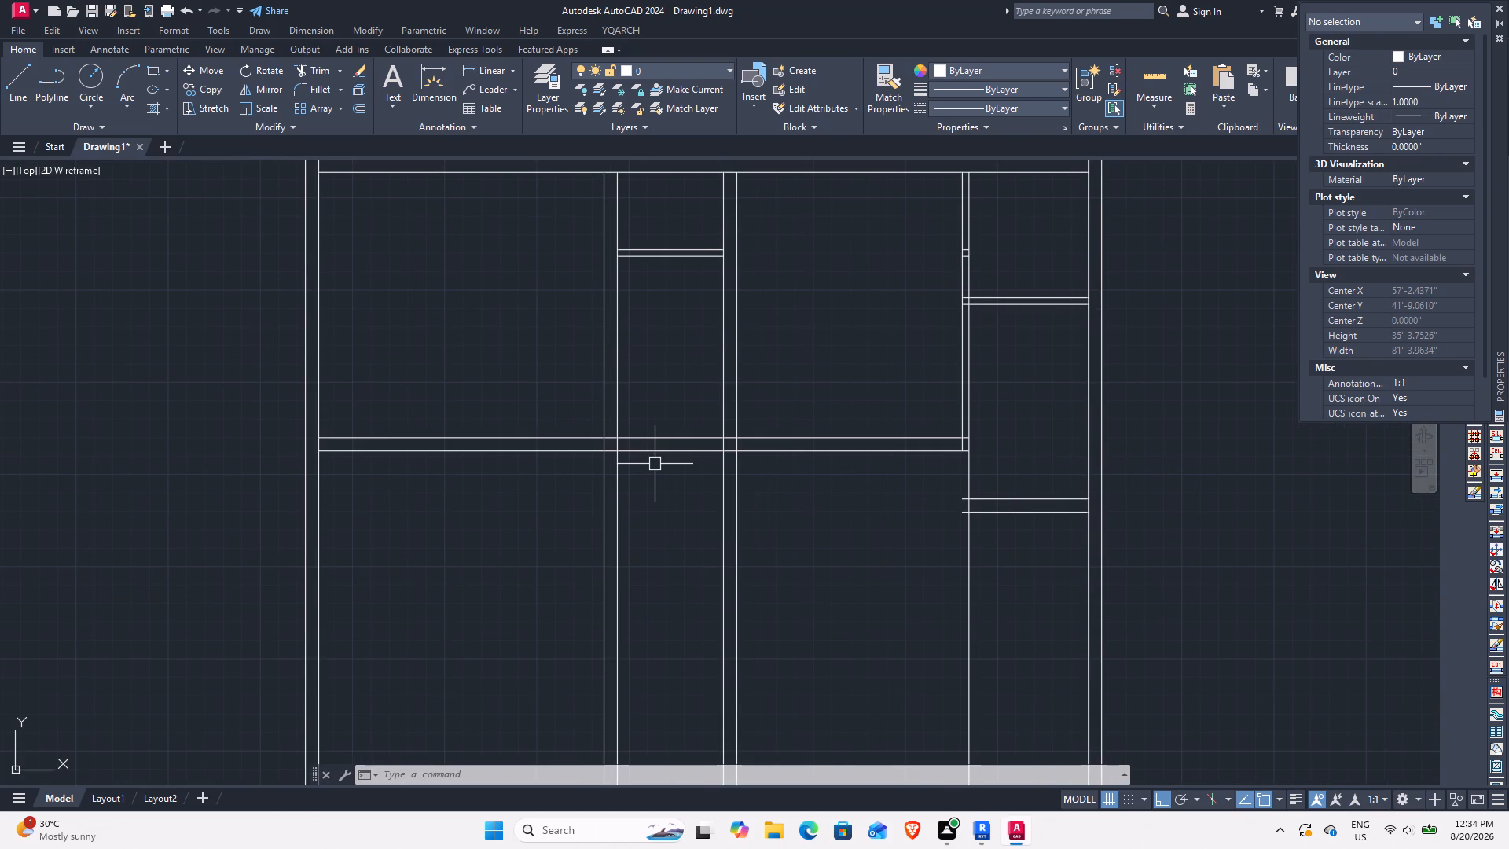
{"action": "scroll", "coordinate": [784, 520], "scroll_direction": "down", "scroll_amount": 2}
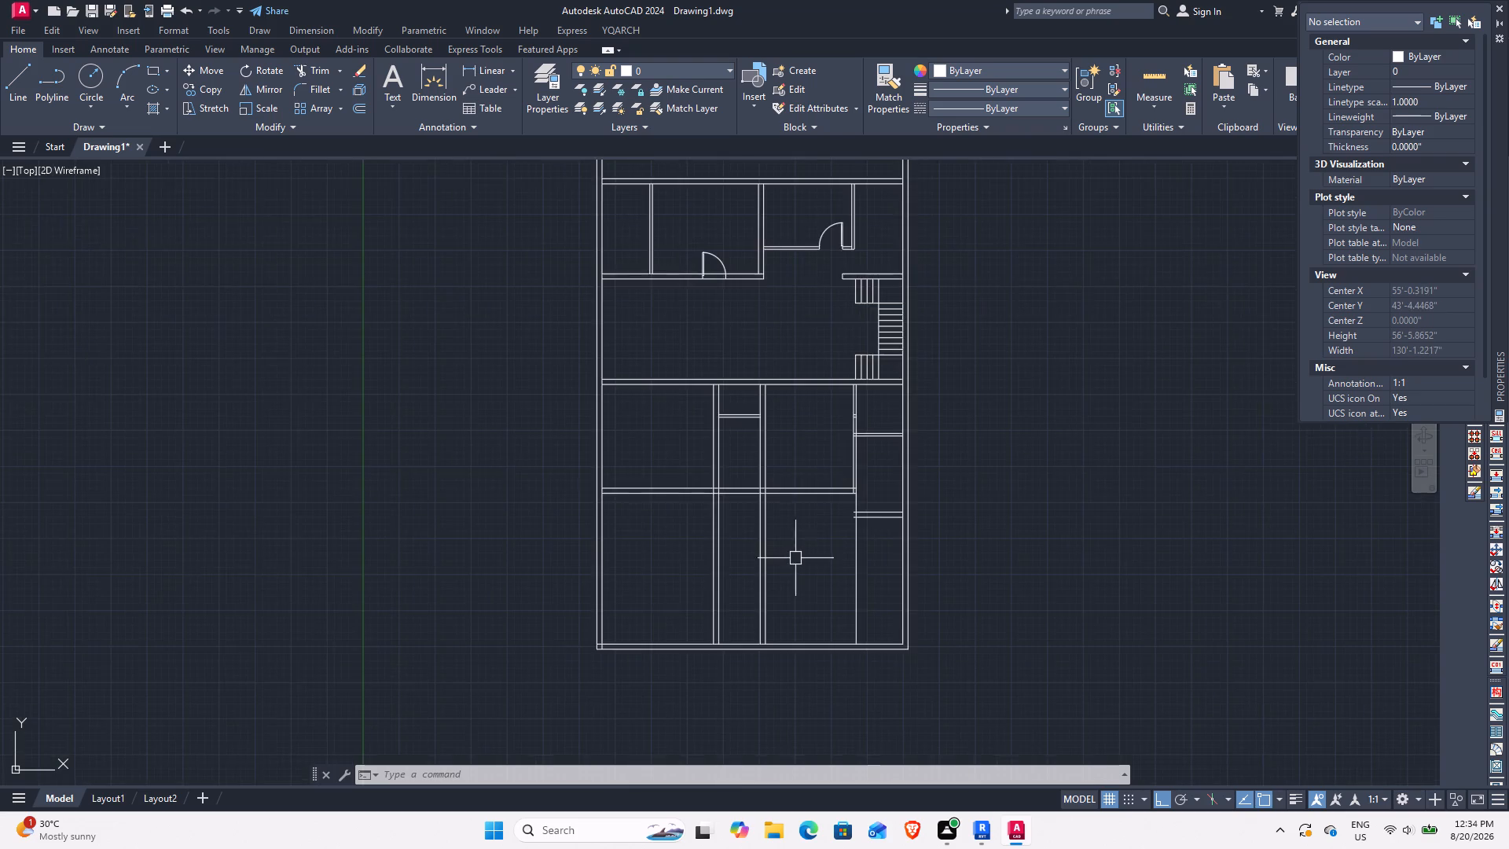
{"action": "middle_click_drag", "start_coordinate": [795, 510], "coordinate": [787, 495]}
{"action": "middle_click_drag", "start_coordinate": [751, 520], "coordinate": [736, 509]}
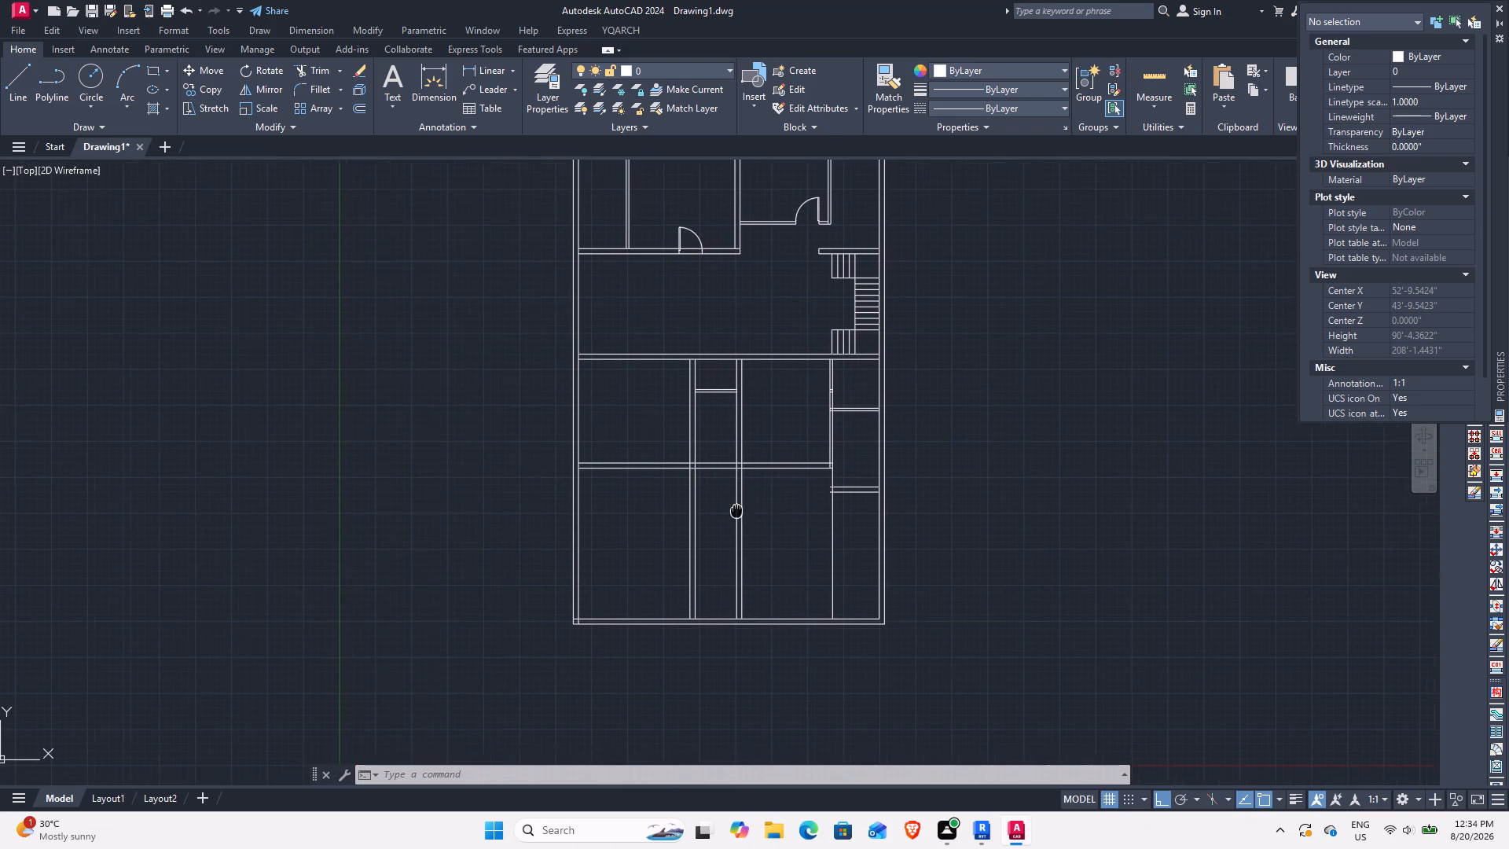
{"action": "middle_click_drag", "start_coordinate": [736, 509], "coordinate": [662, 514]}
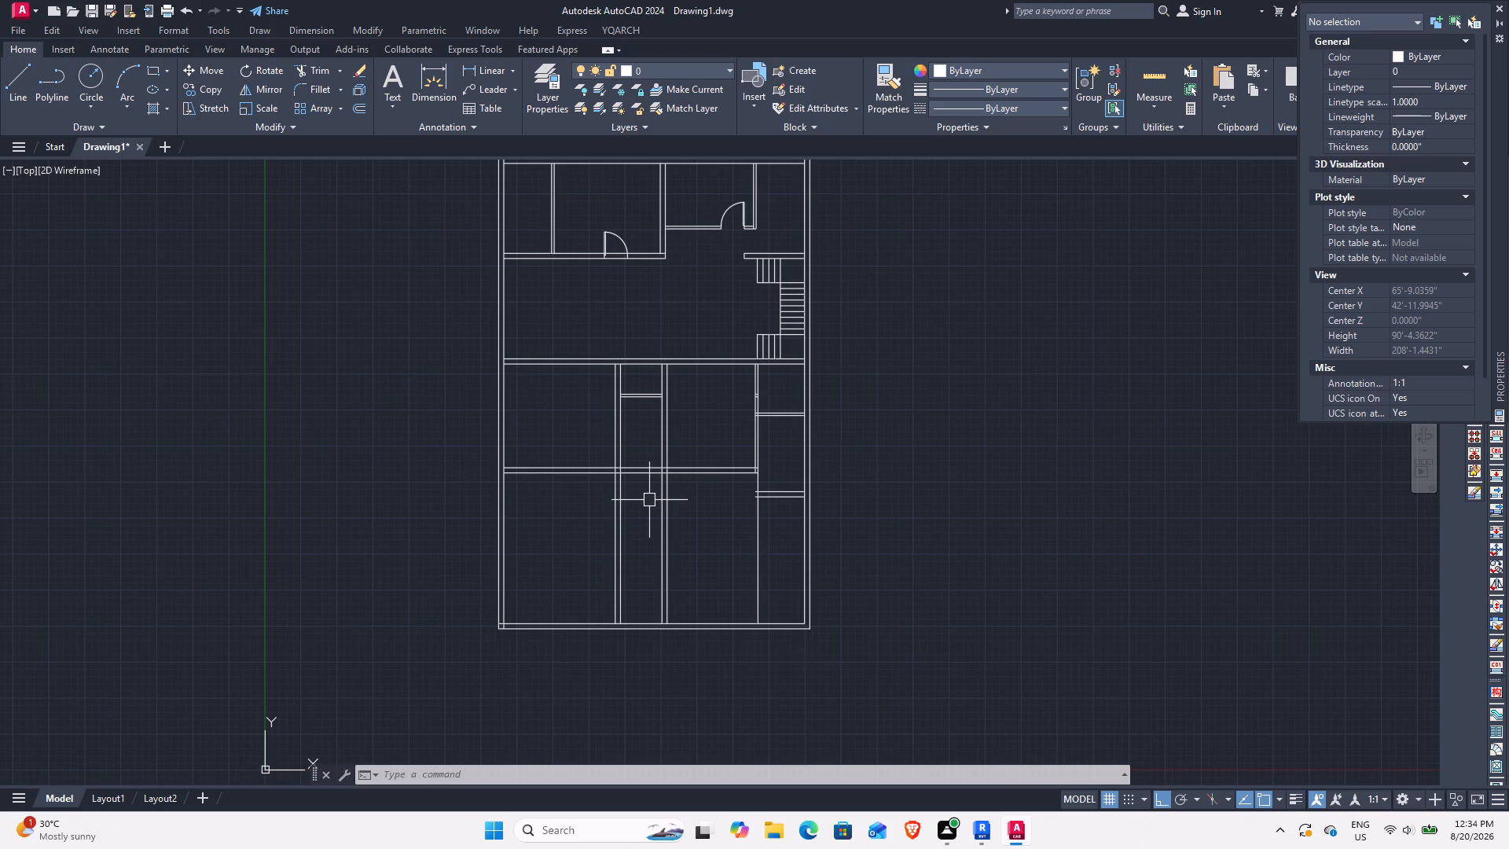
Offset the right-hand line of the right vertical partition, which runs down past the cross wall, 9" to the left.
{"action": "scroll", "coordinate": [769, 476], "scroll_direction": "up", "scroll_amount": 3}
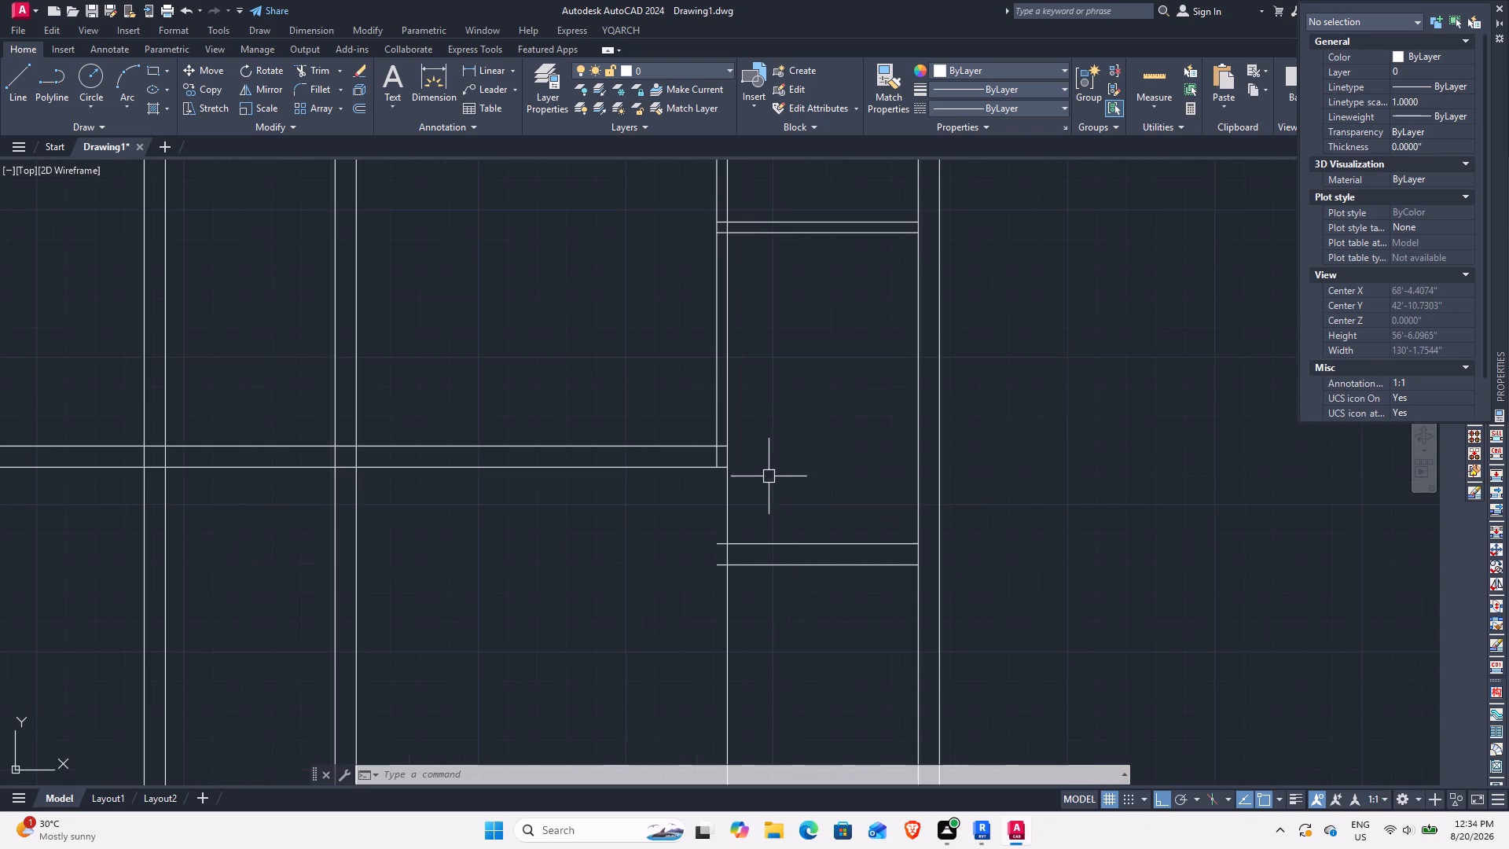
{"action": "middle_click_drag", "start_coordinate": [693, 495], "coordinate": [674, 607]}
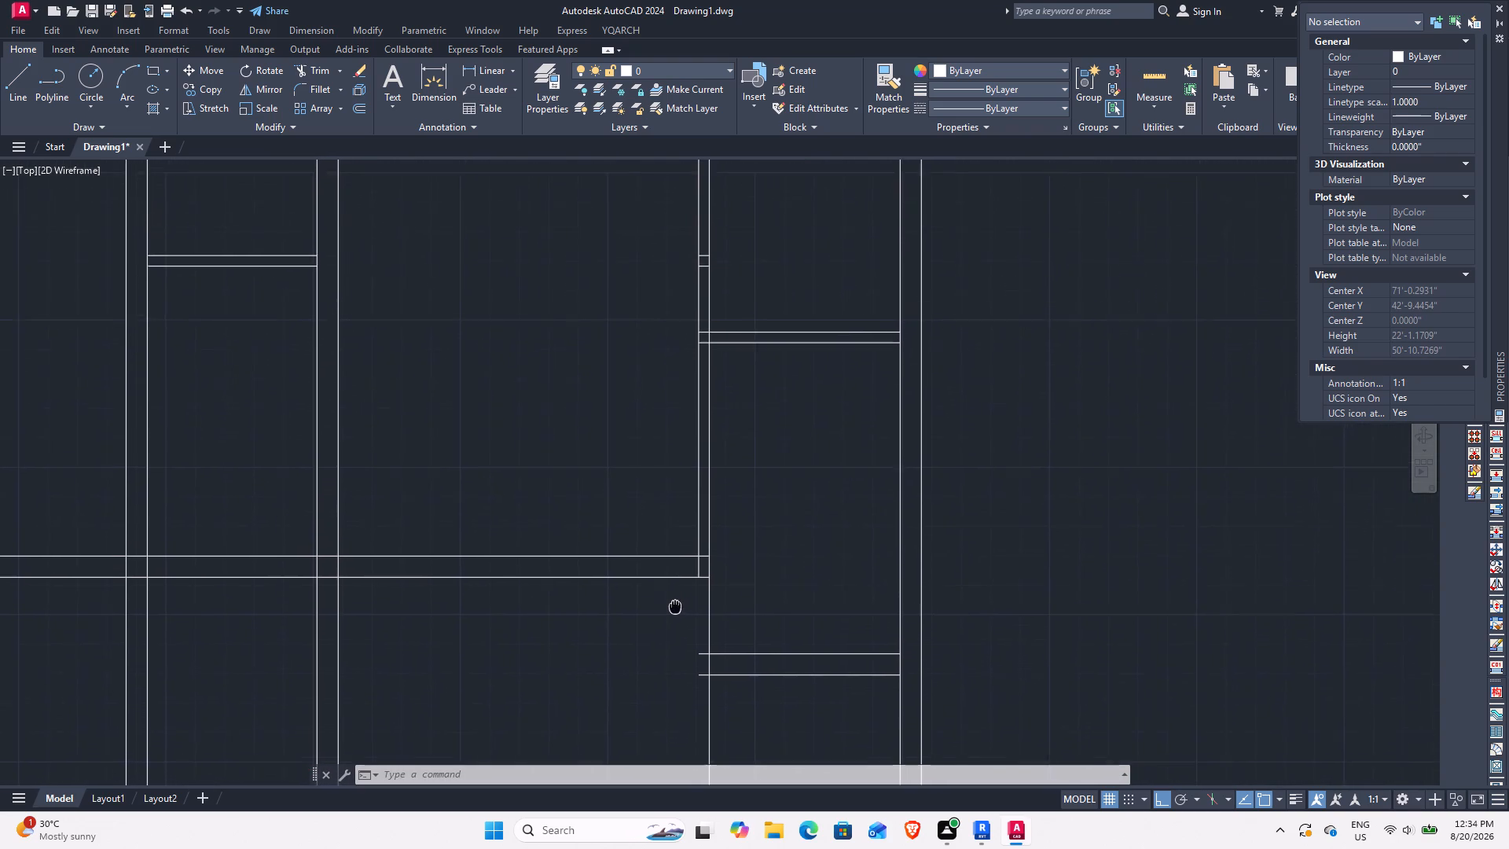
{"action": "middle_click_drag", "start_coordinate": [674, 607], "coordinate": [660, 640]}
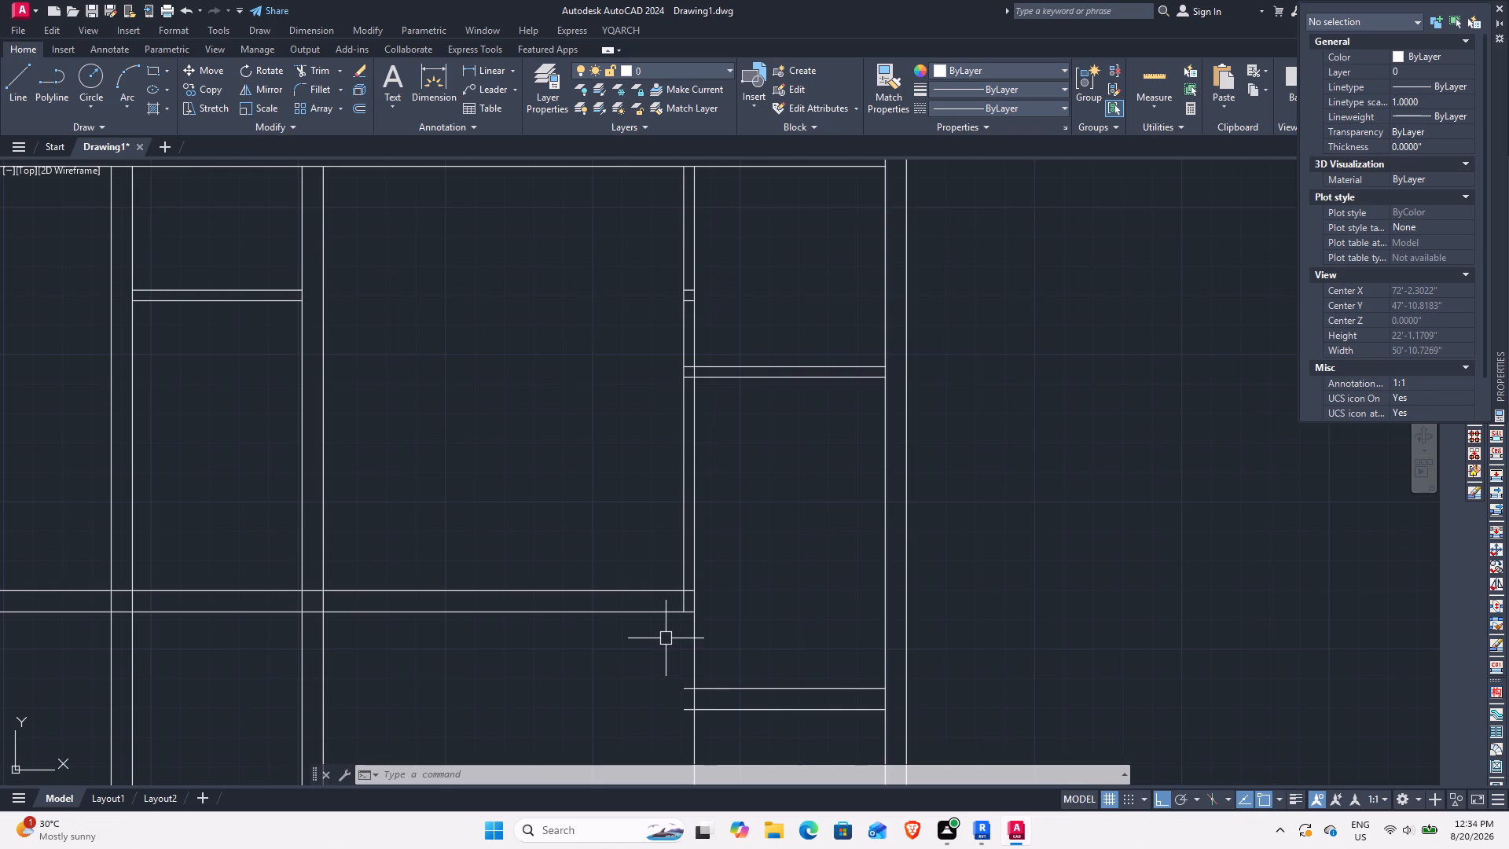
{"action": "middle_click_drag", "start_coordinate": [666, 638], "coordinate": [672, 491]}
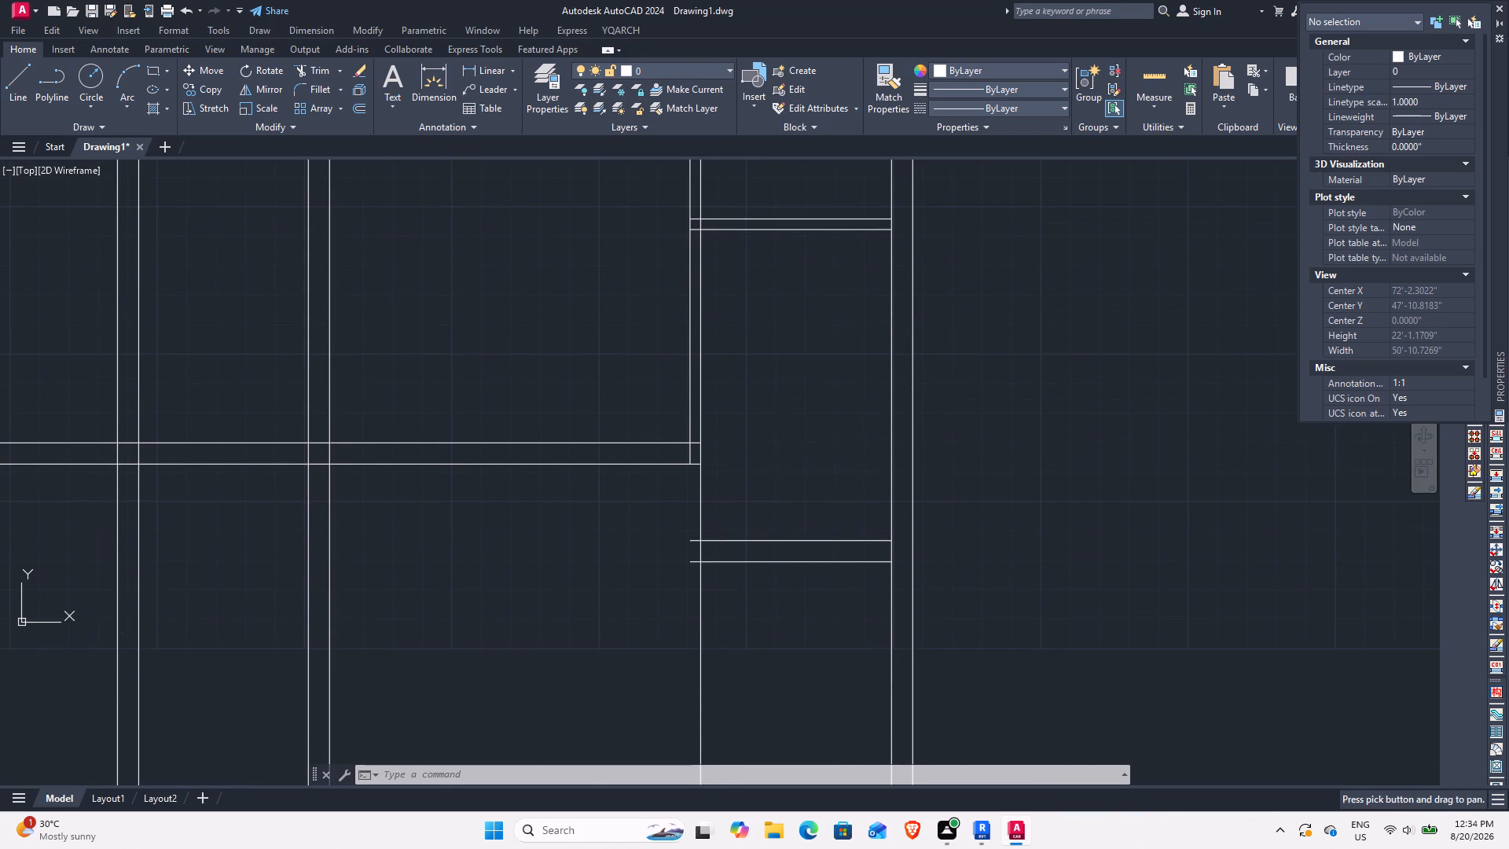
{"action": "type", "text": "O"}
{"action": "key", "text": "space"}
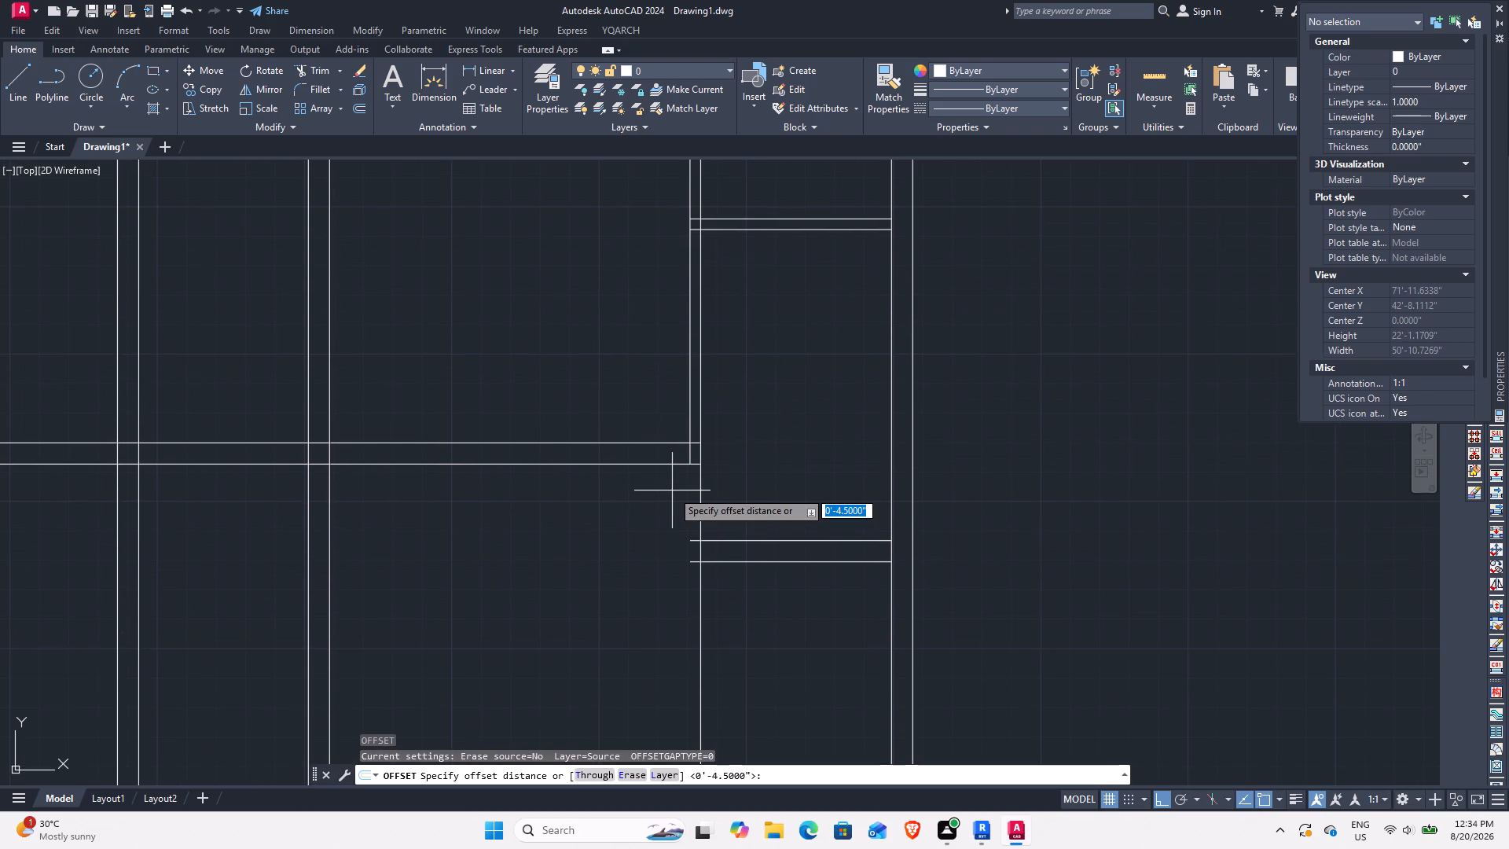
{"action": "key", "text": "9"}
{"action": "key", "text": "Return"}
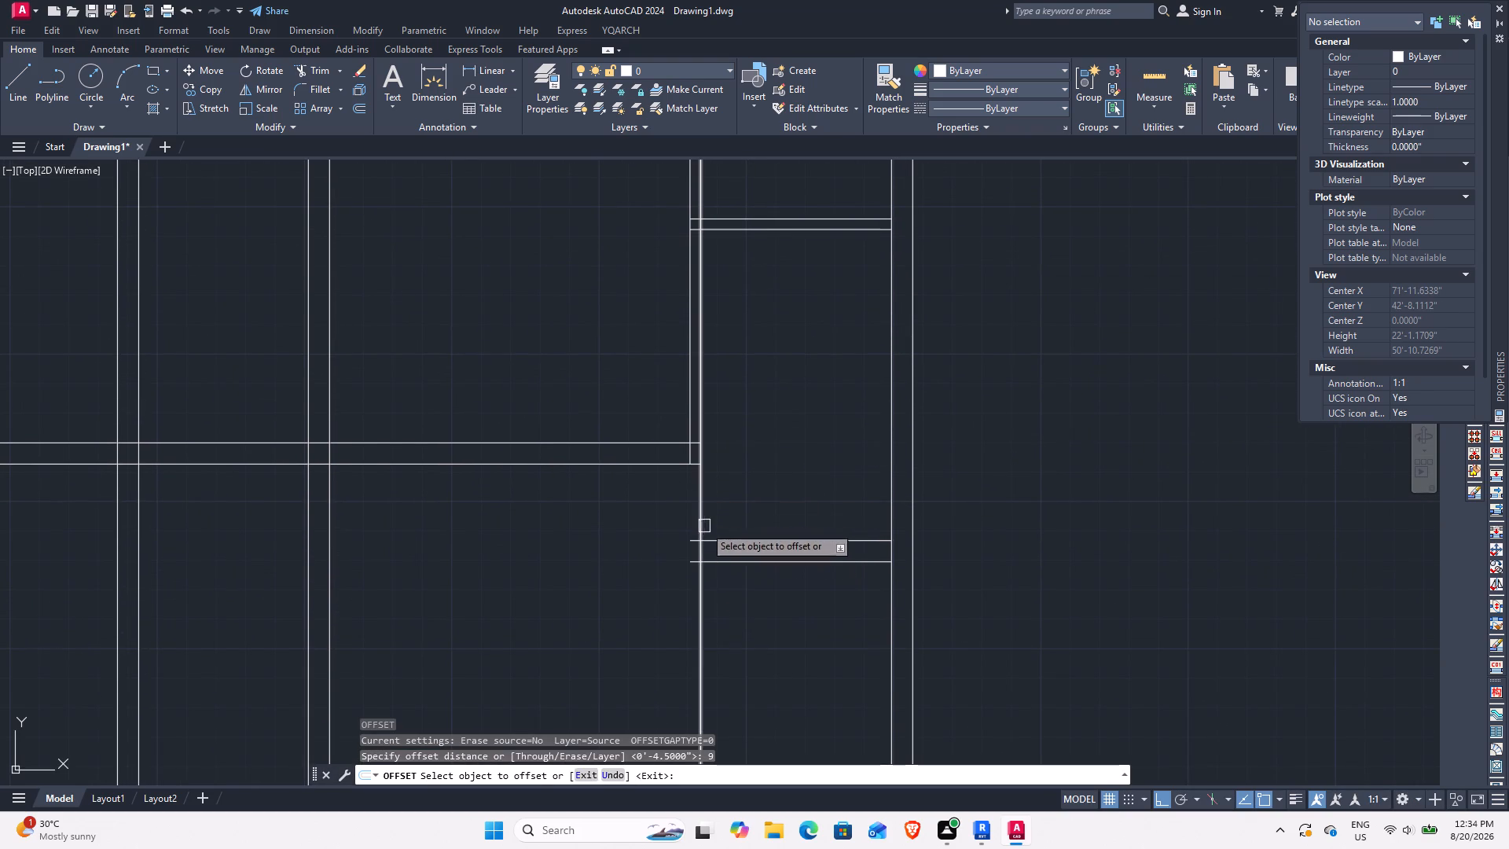
{"action": "left_click", "coordinate": [703, 511]}
{"action": "left_click", "coordinate": [597, 510]}
{"action": "key", "text": "Escape"}
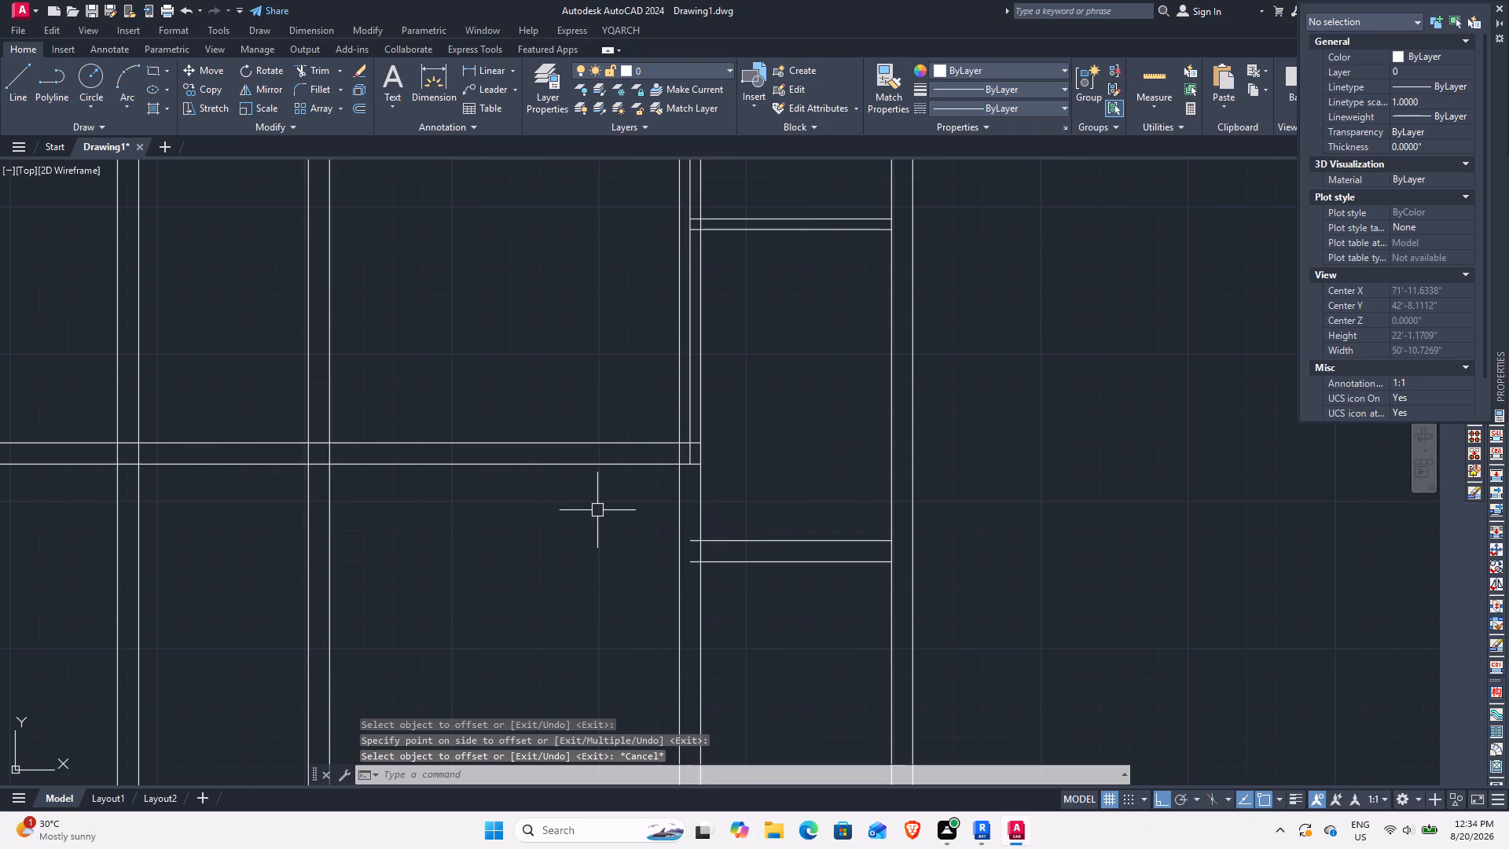
Trim the new offset line out of the cross wall's thickness and erase its remaining piece above the cross wall.
{"action": "type", "text": "TR"}
{"action": "key", "text": "space"}
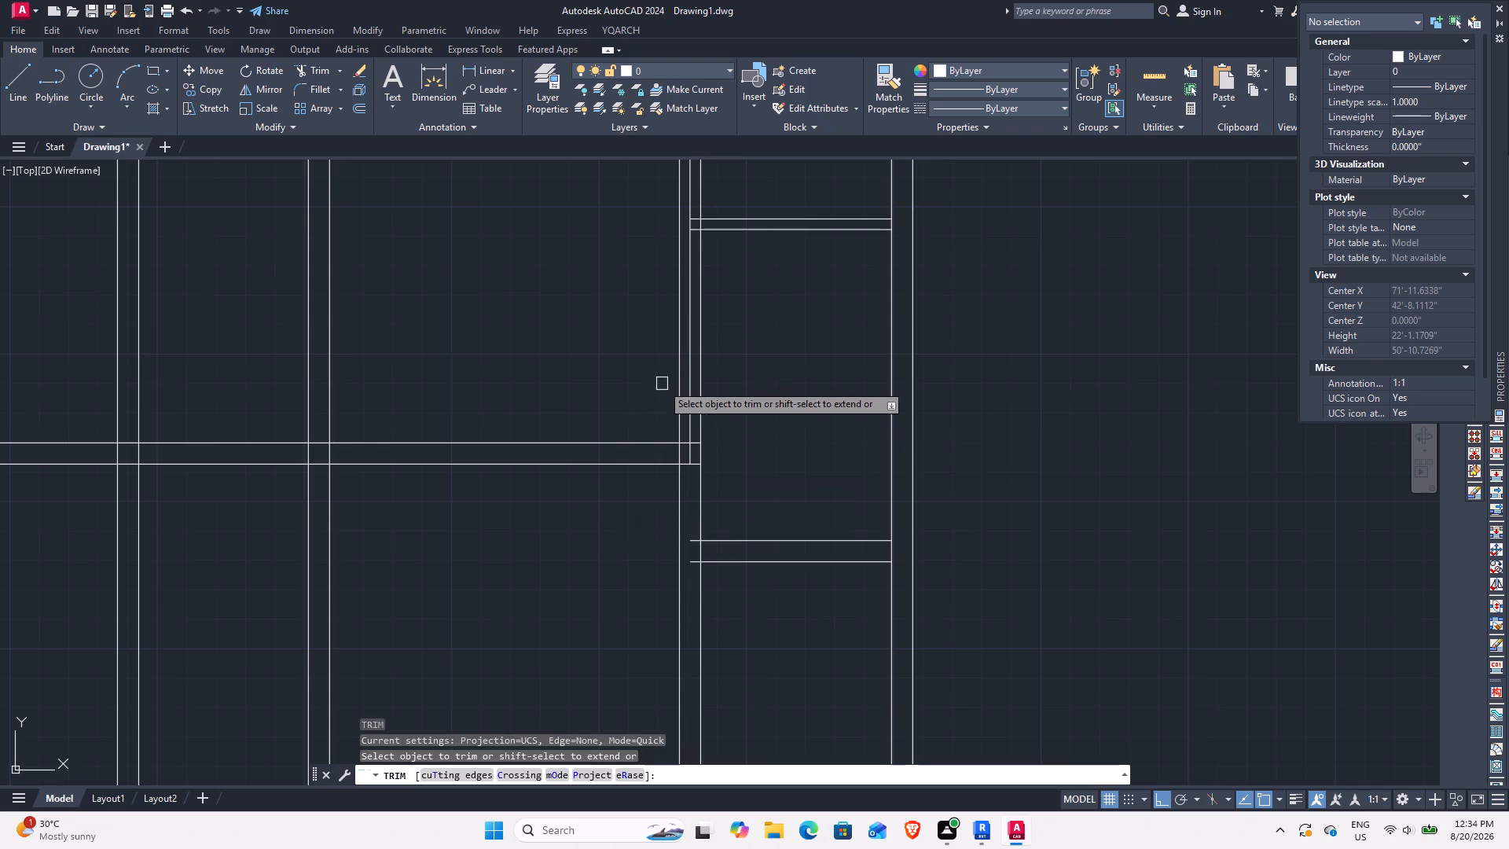
{"action": "scroll", "coordinate": [669, 436], "scroll_direction": "up", "scroll_amount": 2}
{"action": "left_click", "coordinate": [688, 476]}
{"action": "key", "text": "Escape"}
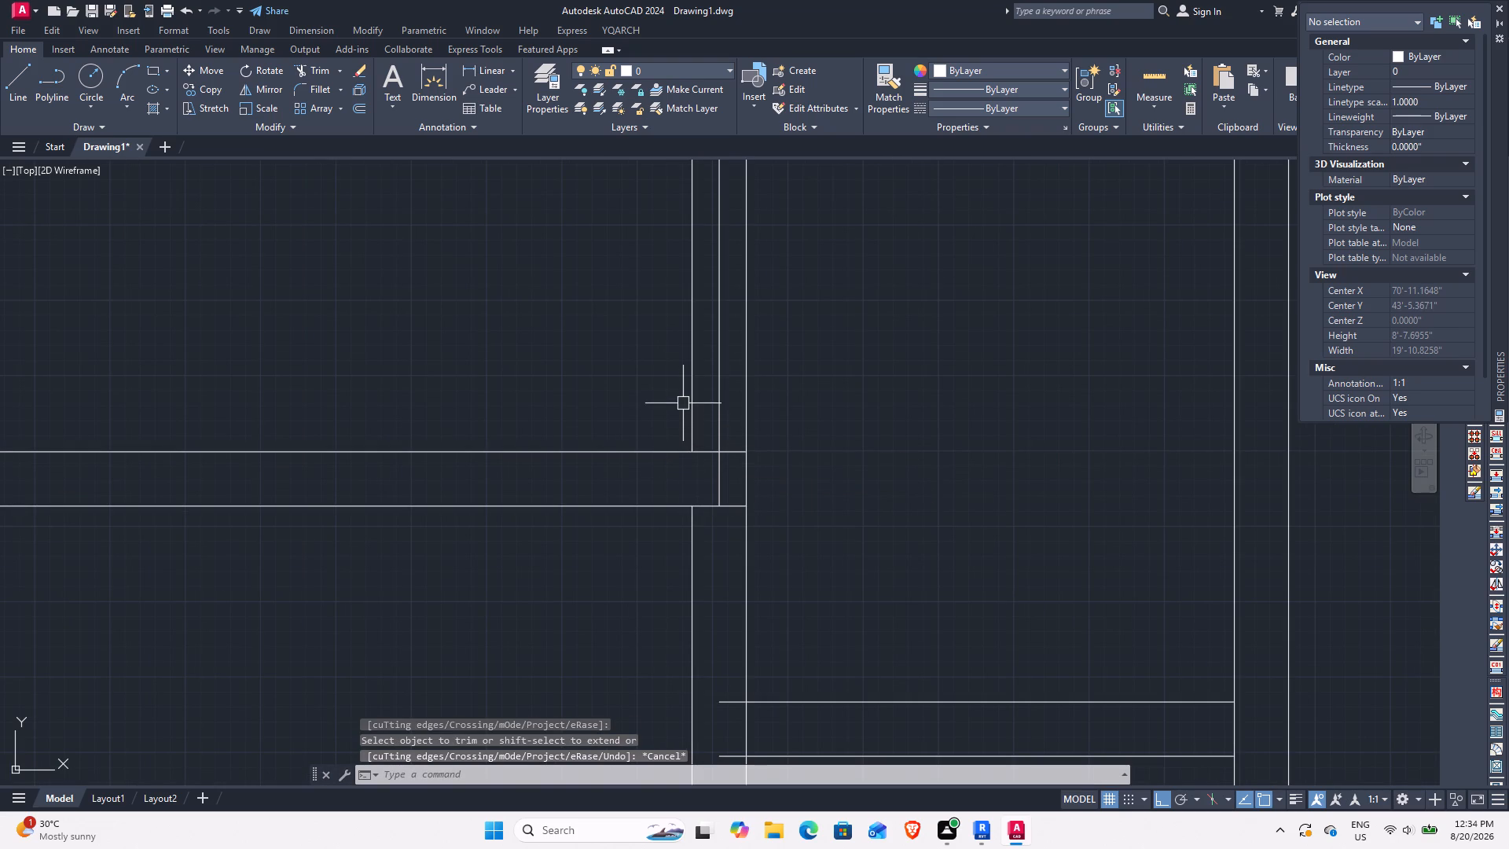
{"action": "left_click", "coordinate": [694, 391]}
{"action": "right_click", "coordinate": [694, 391]}
{"action": "left_click", "coordinate": [736, 478]}
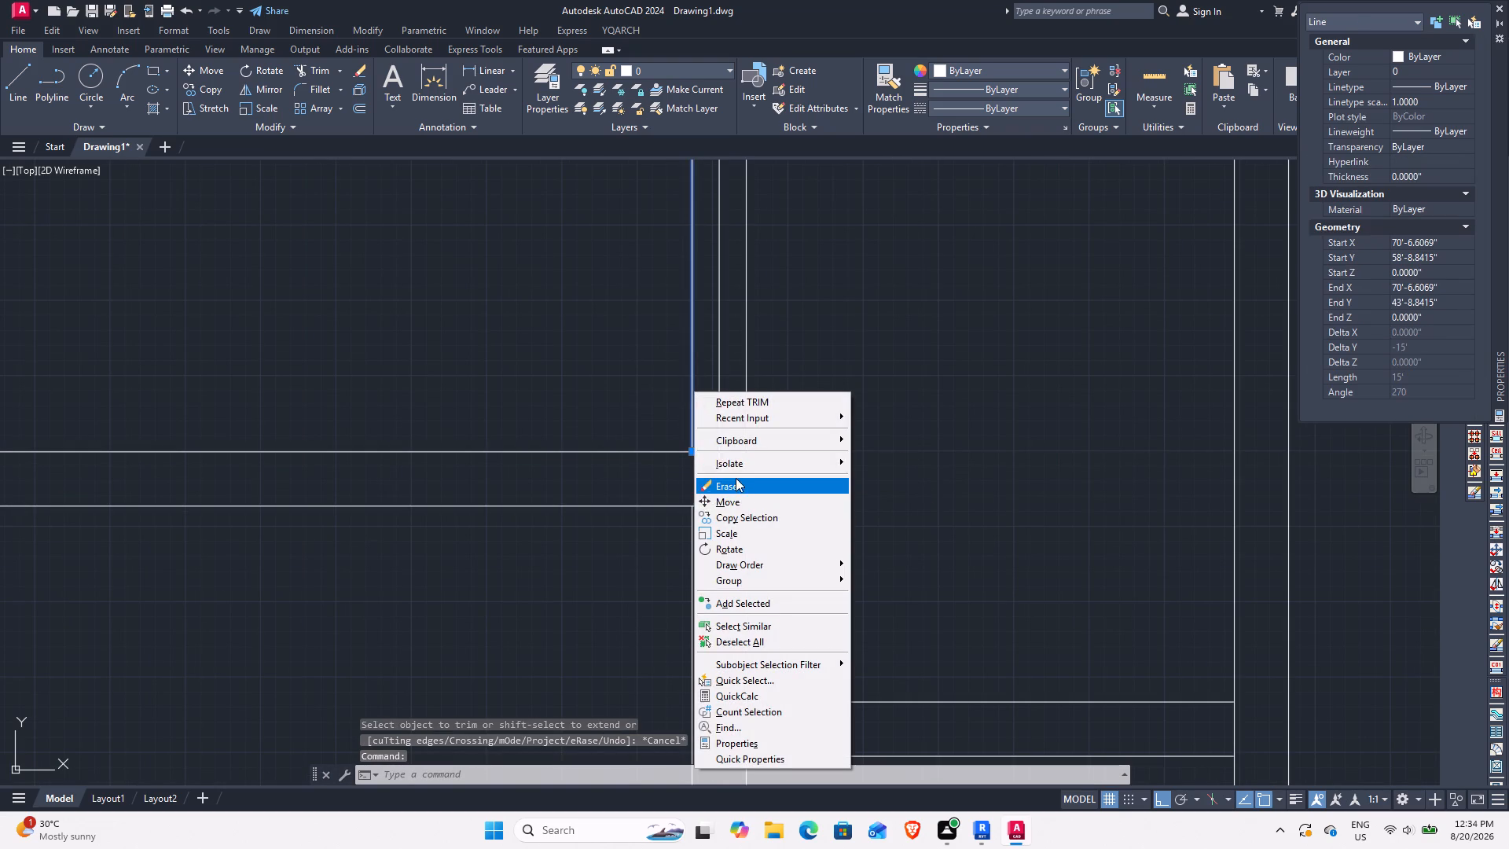
Fillet the new vertical line into square corners with the short right-hand wall's lower line and the cross wall's lower line.
{"action": "scroll", "coordinate": [654, 513], "scroll_direction": "down", "scroll_amount": 3}
{"action": "middle_click_drag", "start_coordinate": [666, 608], "coordinate": [660, 557]}
{"action": "scroll", "coordinate": [656, 462], "scroll_direction": "up", "scroll_amount": 2}
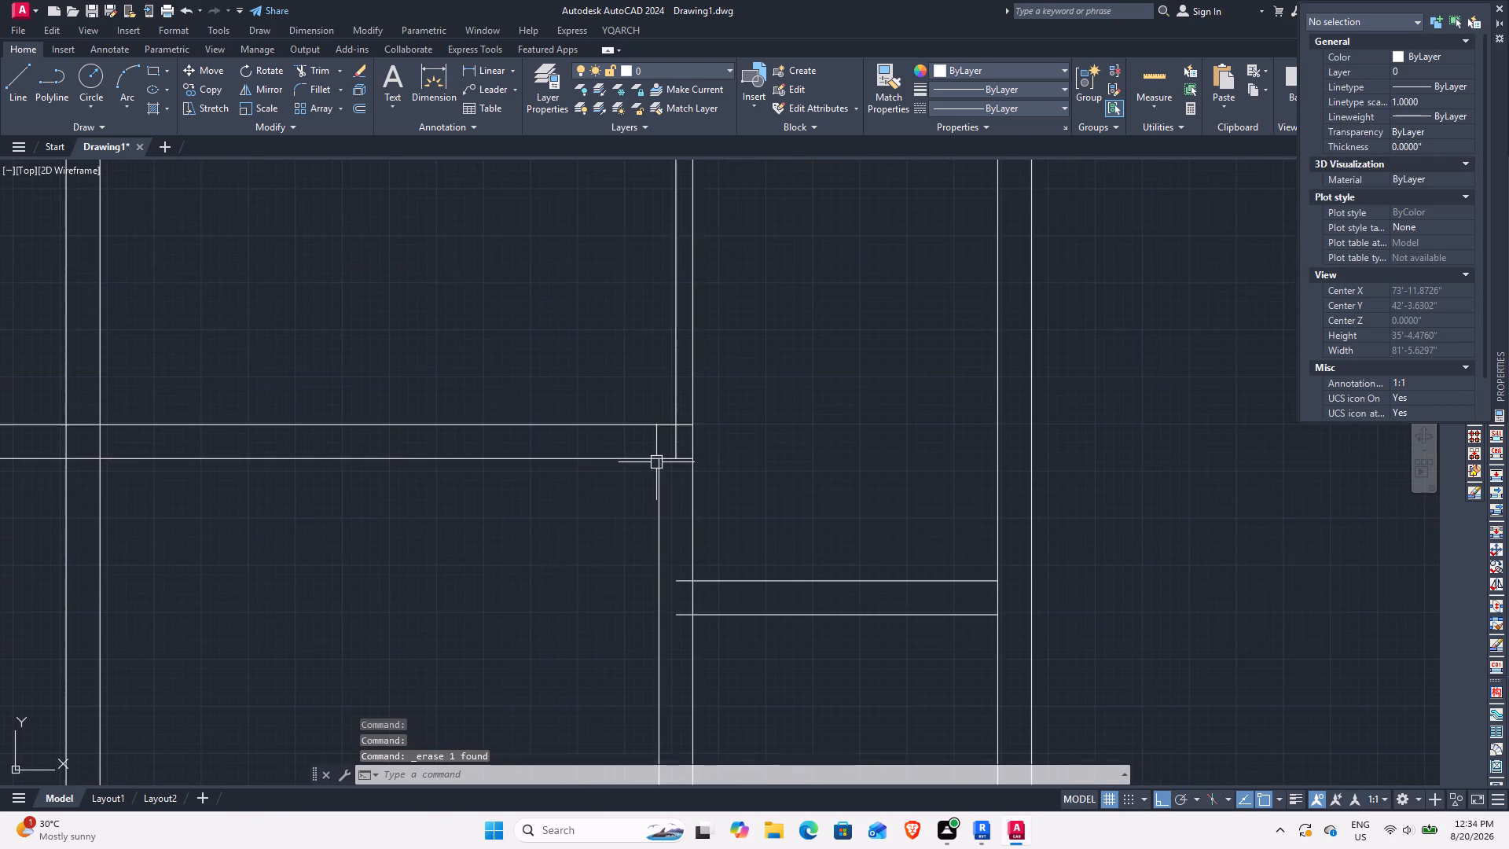
{"action": "middle_click_drag", "start_coordinate": [688, 598], "coordinate": [662, 564]}
{"action": "type", "text": "F"}
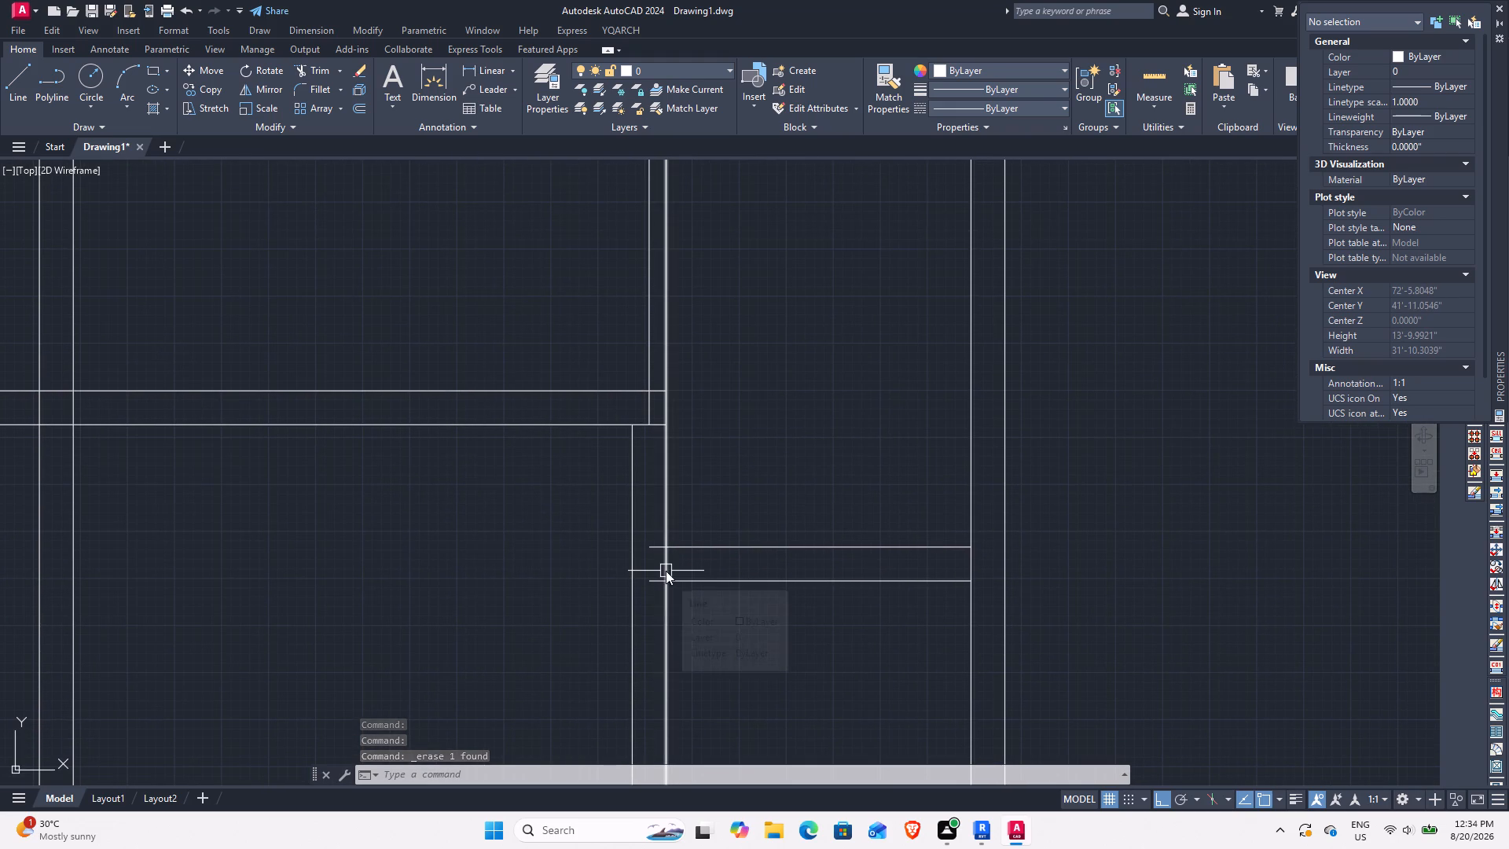
{"action": "key", "text": "space"}
{"action": "left_click", "coordinate": [630, 546]}
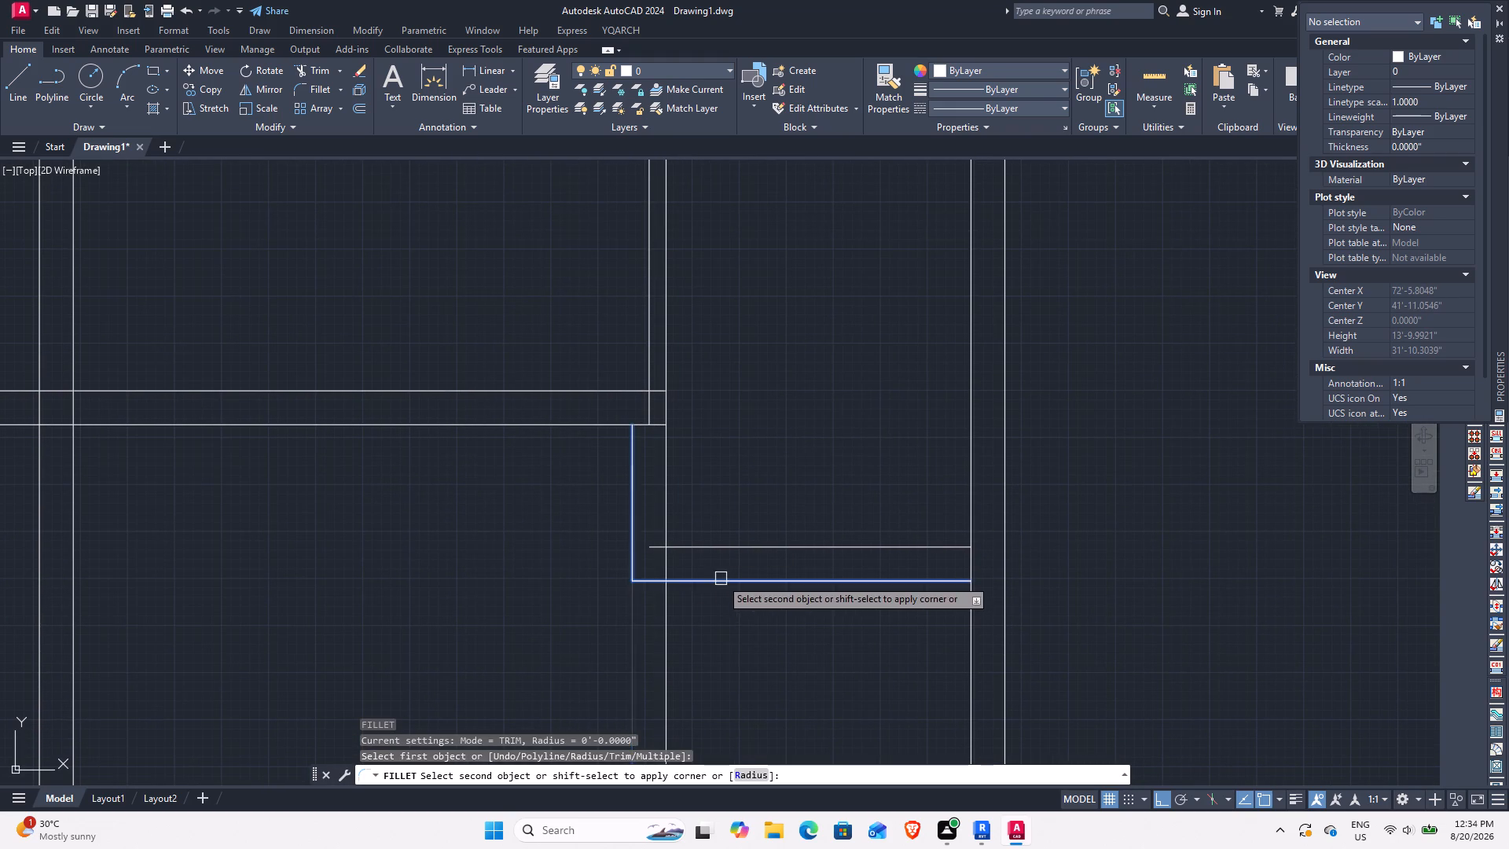
{"action": "left_click", "coordinate": [721, 579]}
{"action": "key", "text": "space"}
{"action": "left_click", "coordinate": [630, 440]}
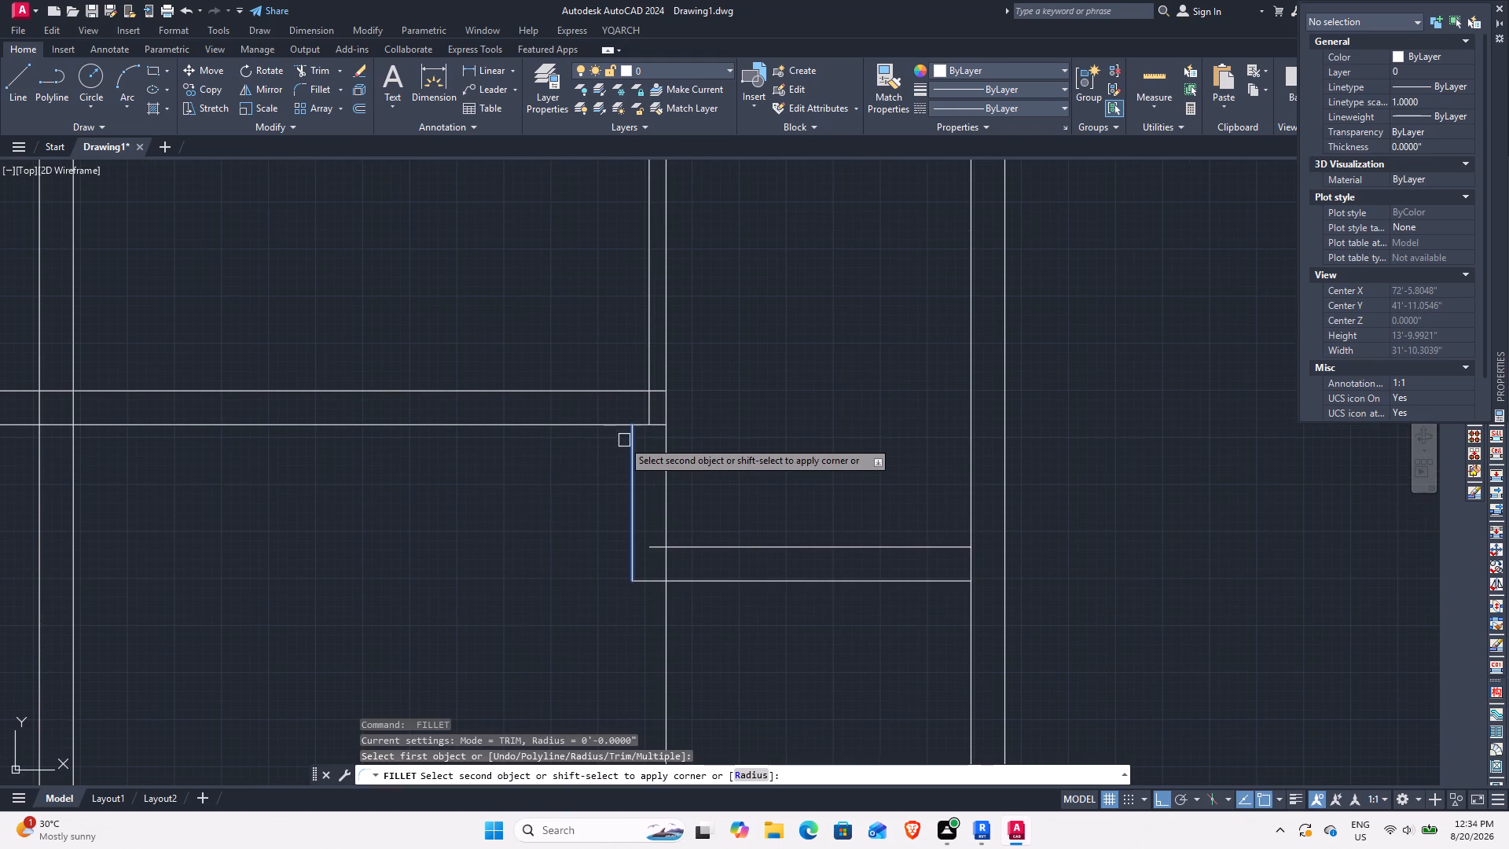
{"action": "left_click", "coordinate": [609, 428]}
Trim the leftover line ends inside the stepped 9" wall at its junctions with the cross wall and the short wall.
{"action": "scroll", "coordinate": [597, 547], "scroll_direction": "down", "scroll_amount": 1}
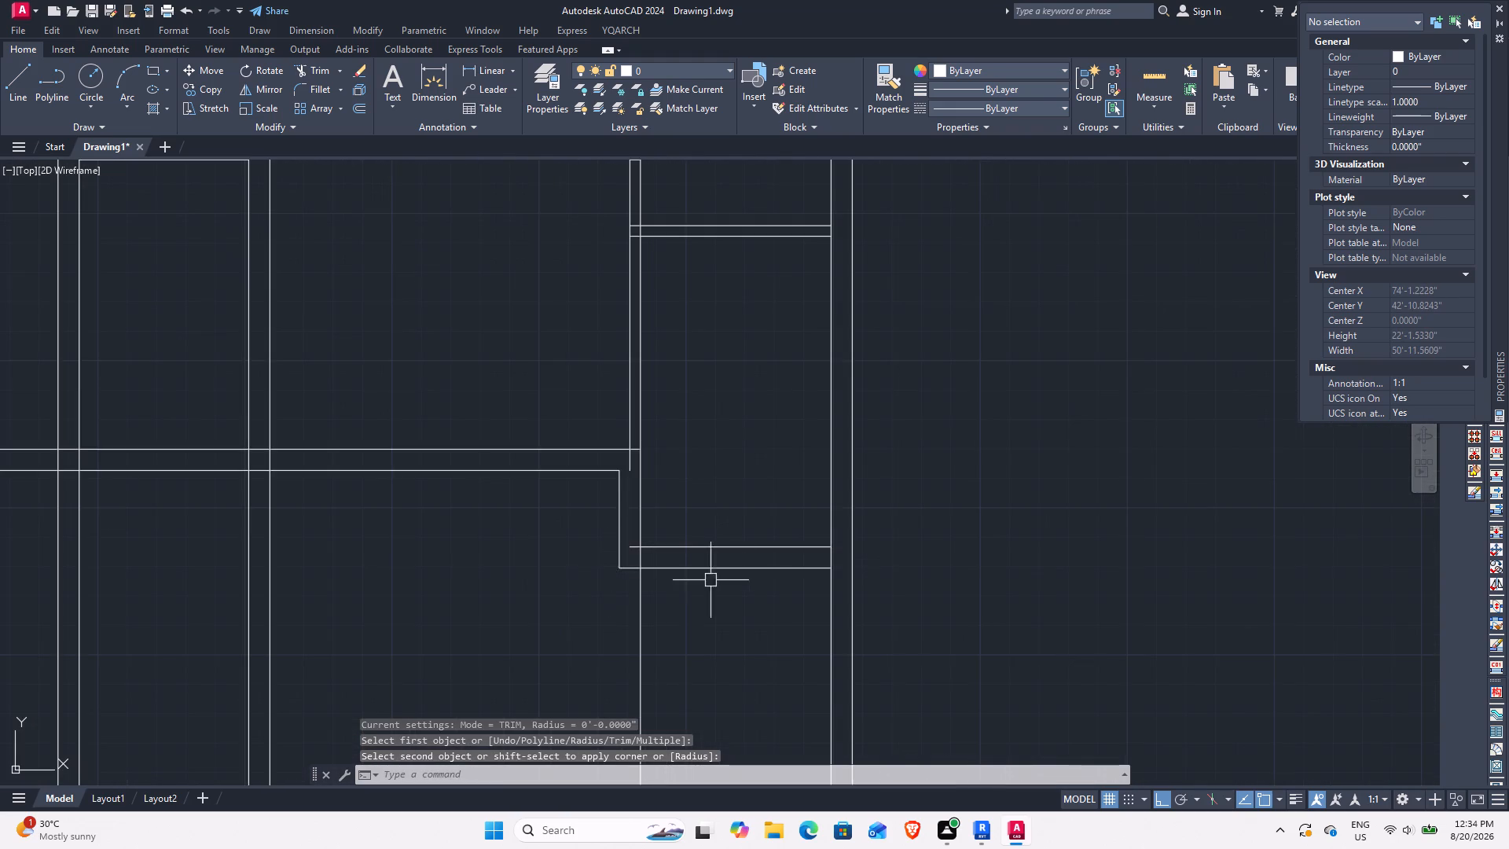
{"action": "scroll", "coordinate": [706, 535], "scroll_direction": "up", "scroll_amount": 2}
{"action": "middle_click_drag", "start_coordinate": [606, 522], "coordinate": [699, 584]}
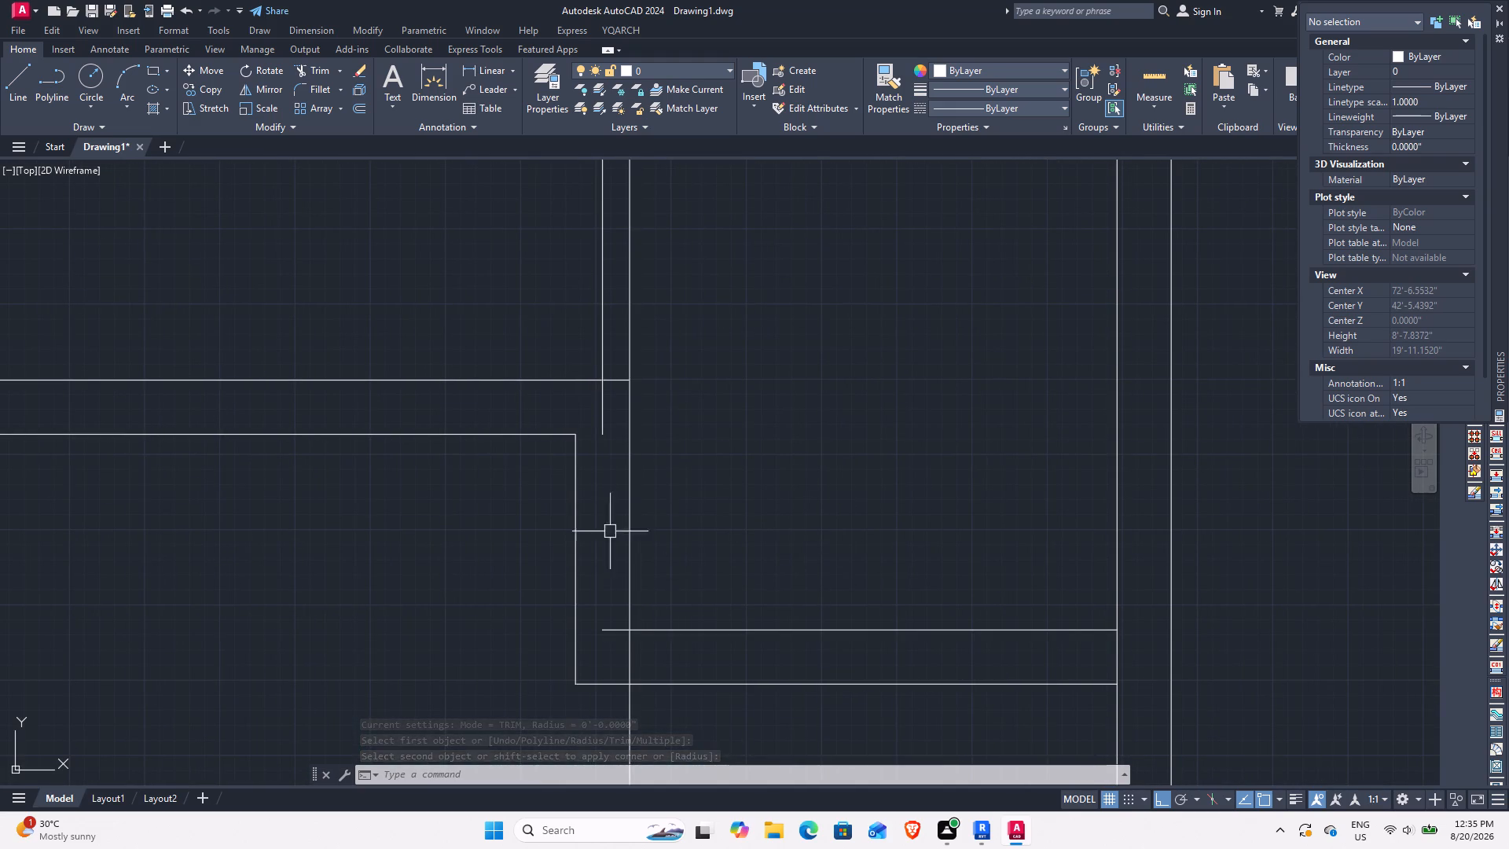
{"action": "type", "text": "TR"}
{"action": "key", "text": "space"}
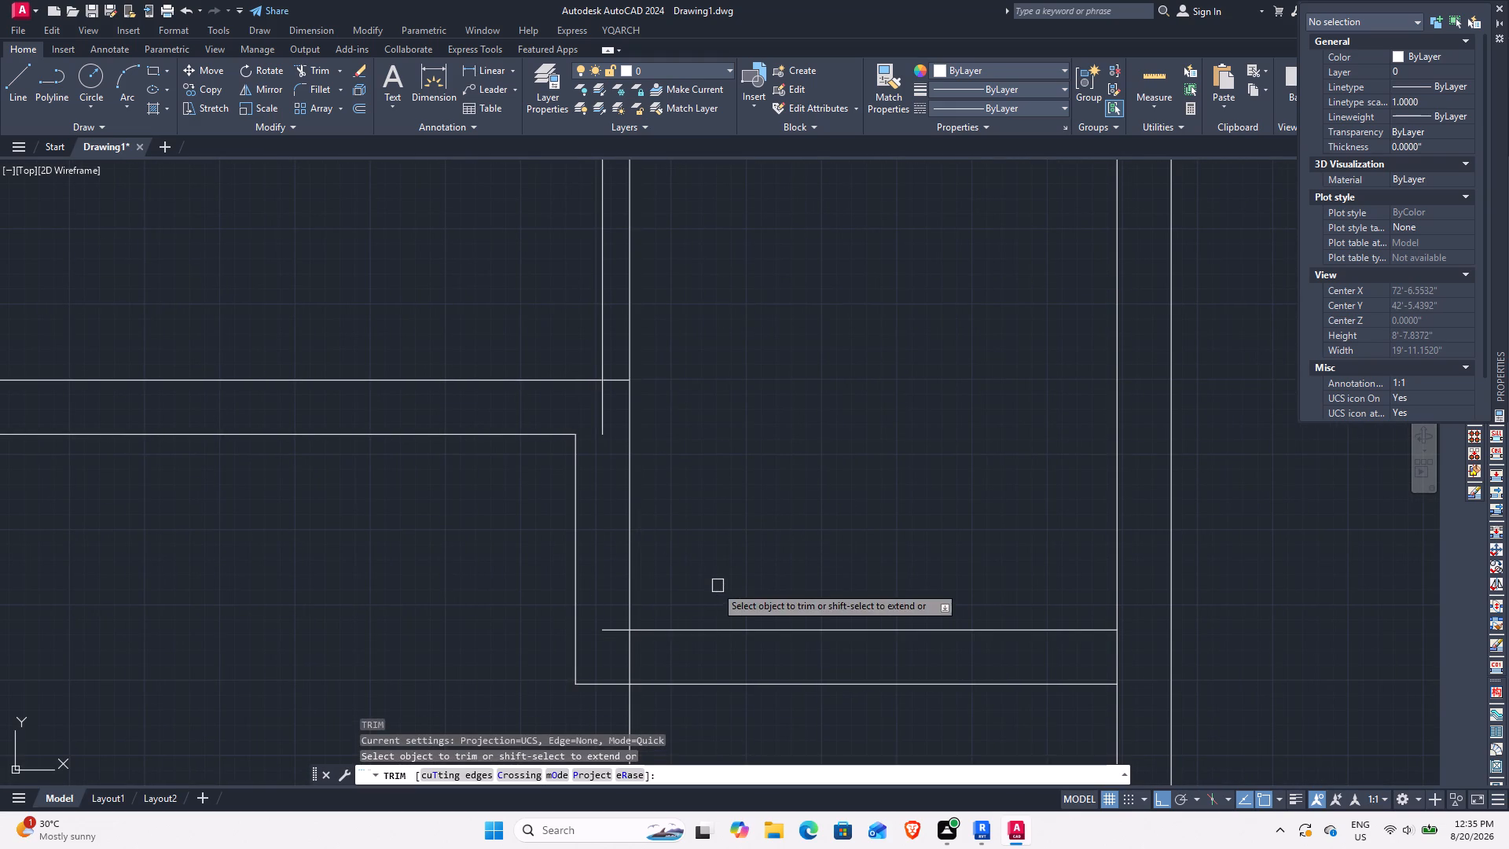
{"action": "left_click", "coordinate": [601, 413]}
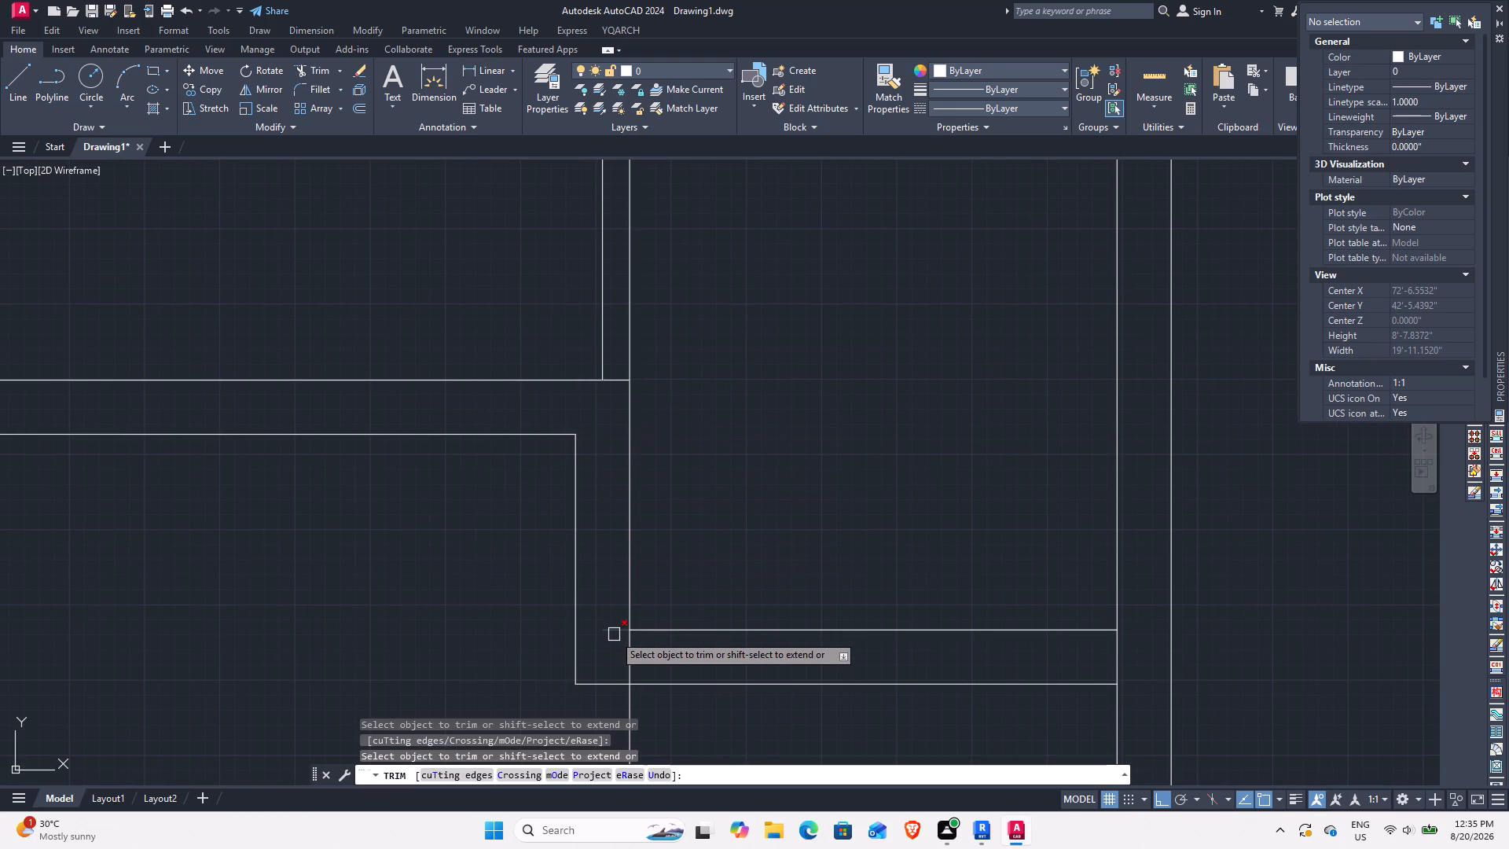
{"action": "left_click", "coordinate": [614, 634]}
{"action": "left_click", "coordinate": [633, 656]}
{"action": "scroll", "coordinate": [633, 656], "scroll_direction": "down", "scroll_amount": 2}
{"action": "middle_click_drag", "start_coordinate": [637, 656], "coordinate": [661, 660]}
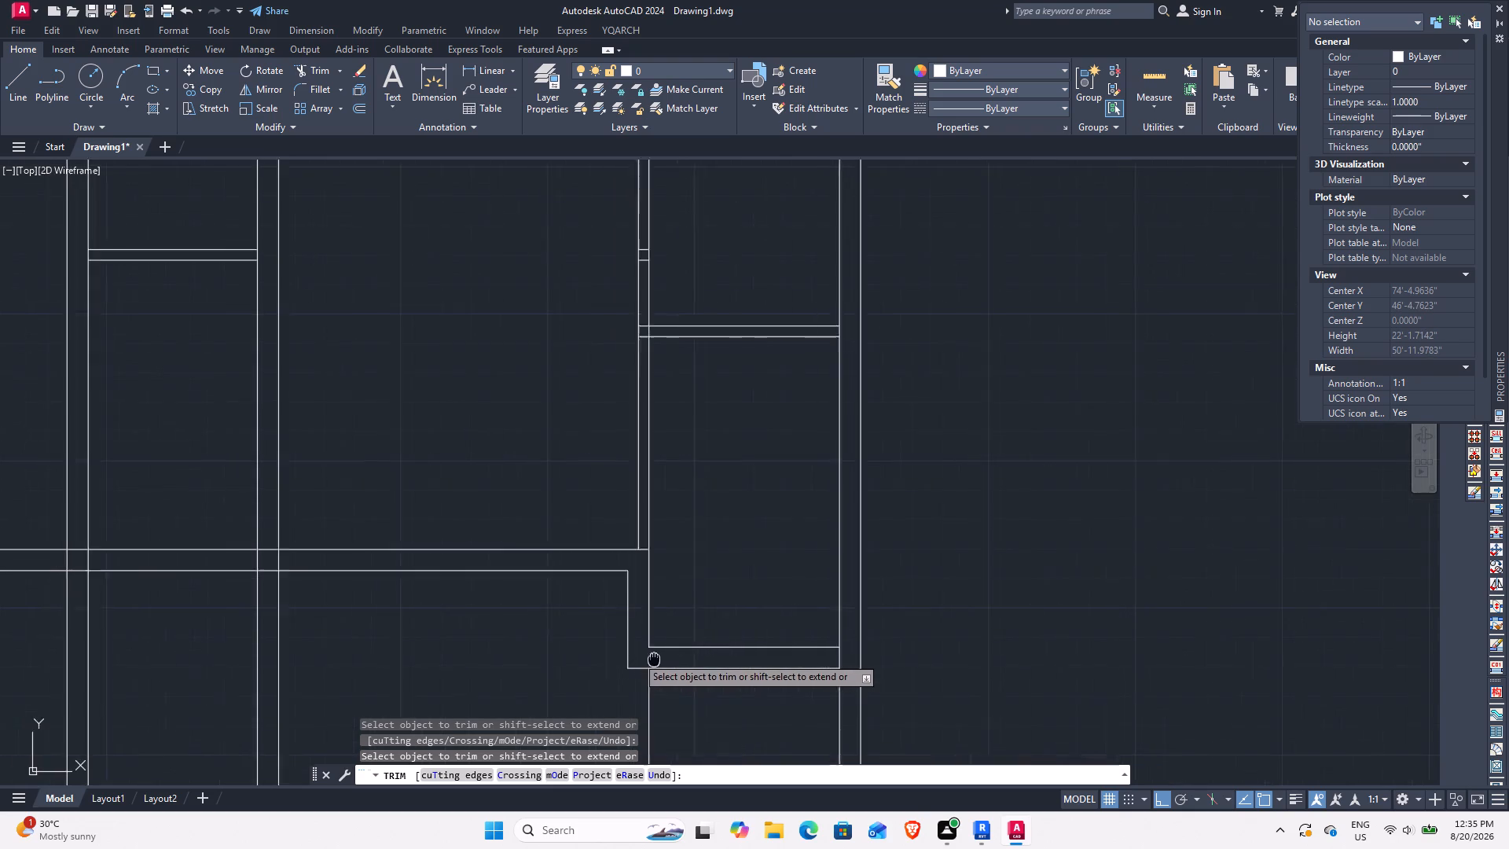
{"action": "middle_click_drag", "start_coordinate": [661, 660], "coordinate": [883, 722]}
{"action": "middle_click", "coordinate": [883, 724]}
{"action": "key", "text": "Escape"}
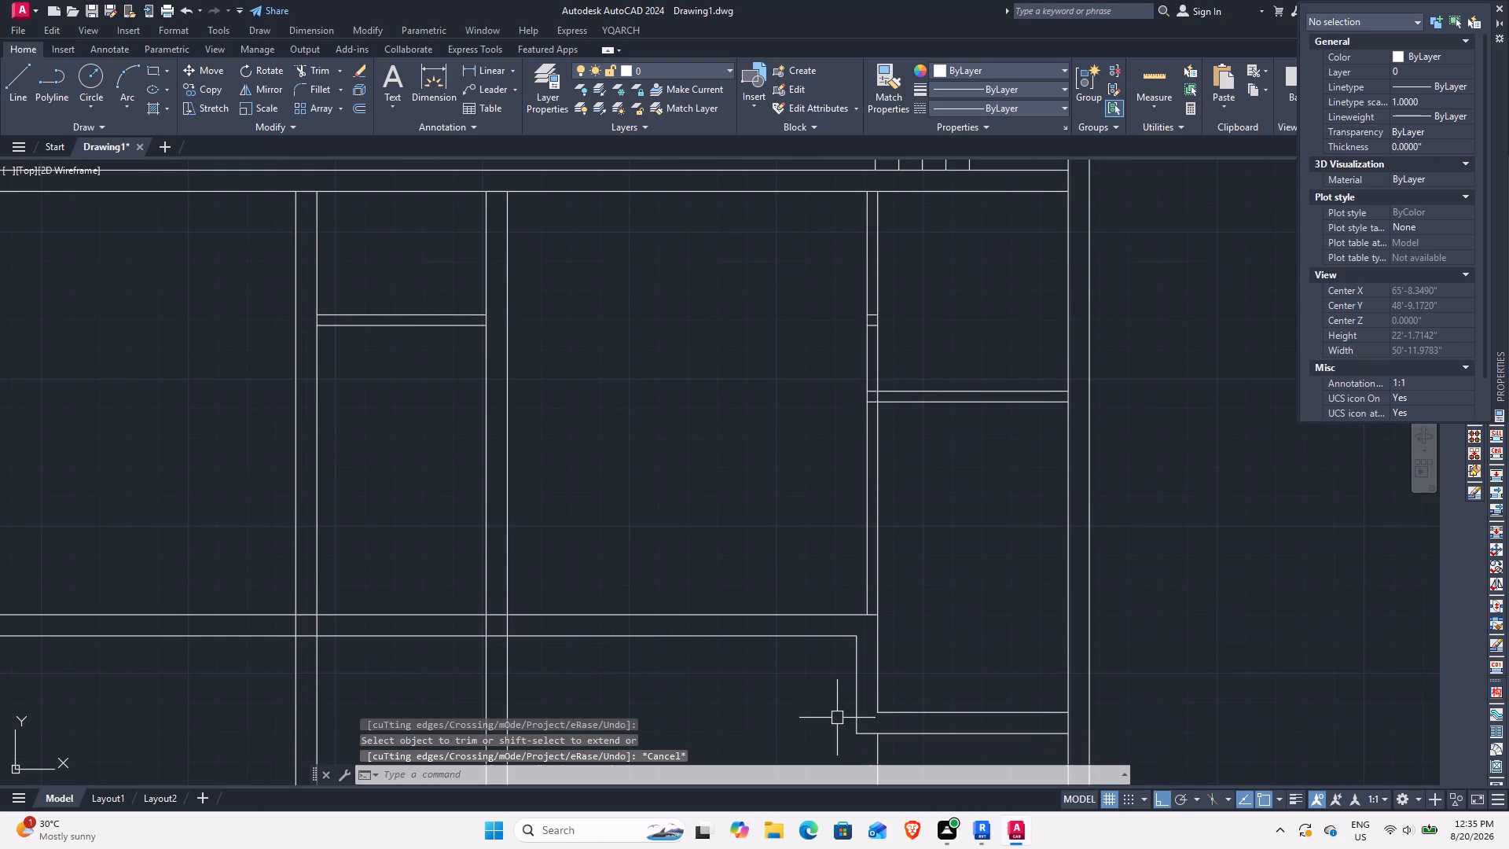
Trim away all vertical wall and partition lines below the cross wall and the short stepped wall, between the outer walls.
{"action": "middle_click_drag", "start_coordinate": [952, 542], "coordinate": [1034, 331]}
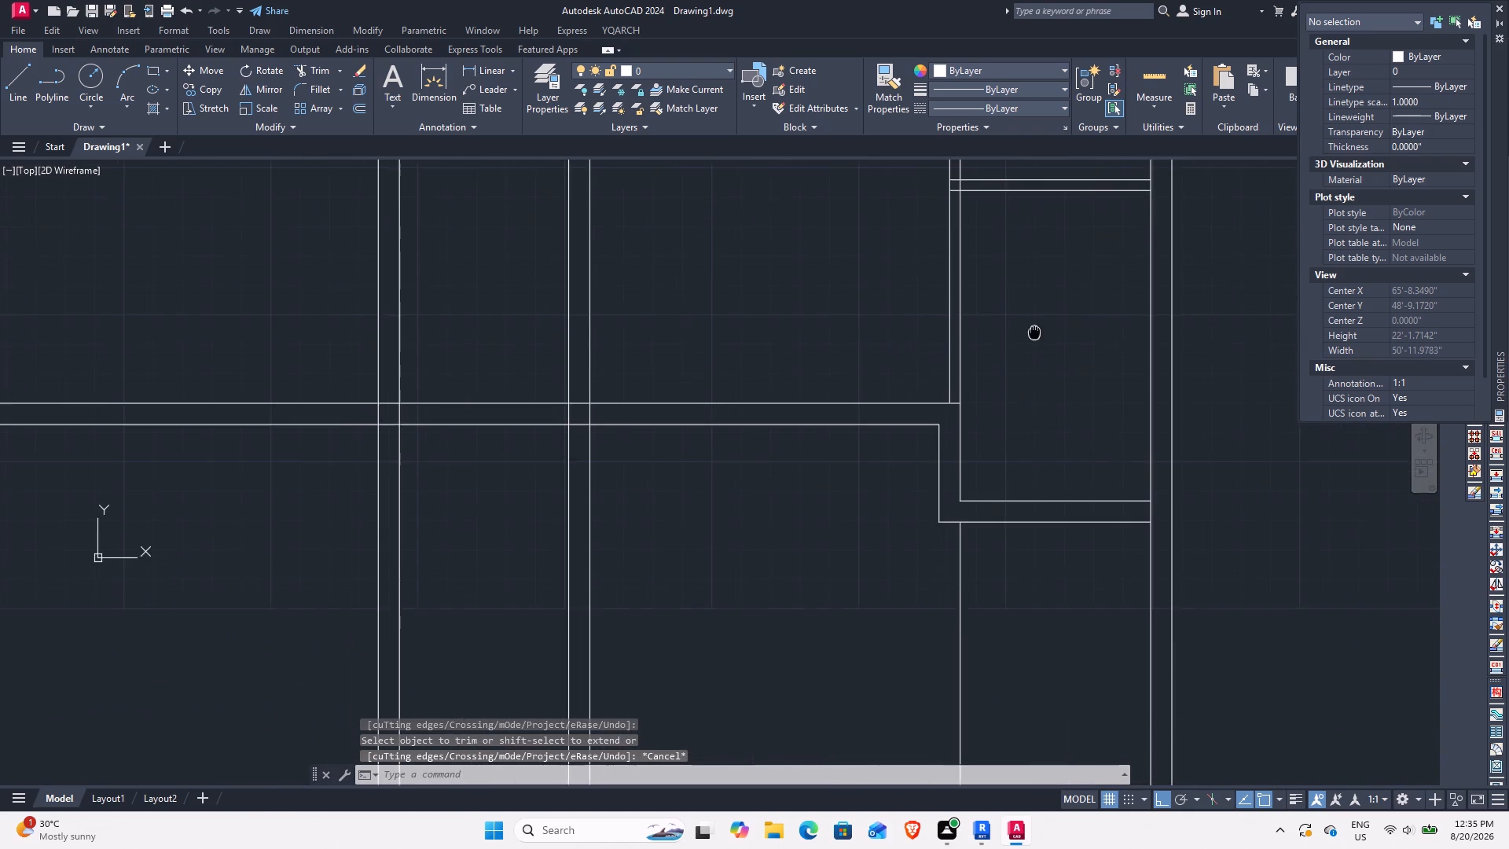
{"action": "middle_click_drag", "start_coordinate": [1034, 331], "coordinate": [956, 412]}
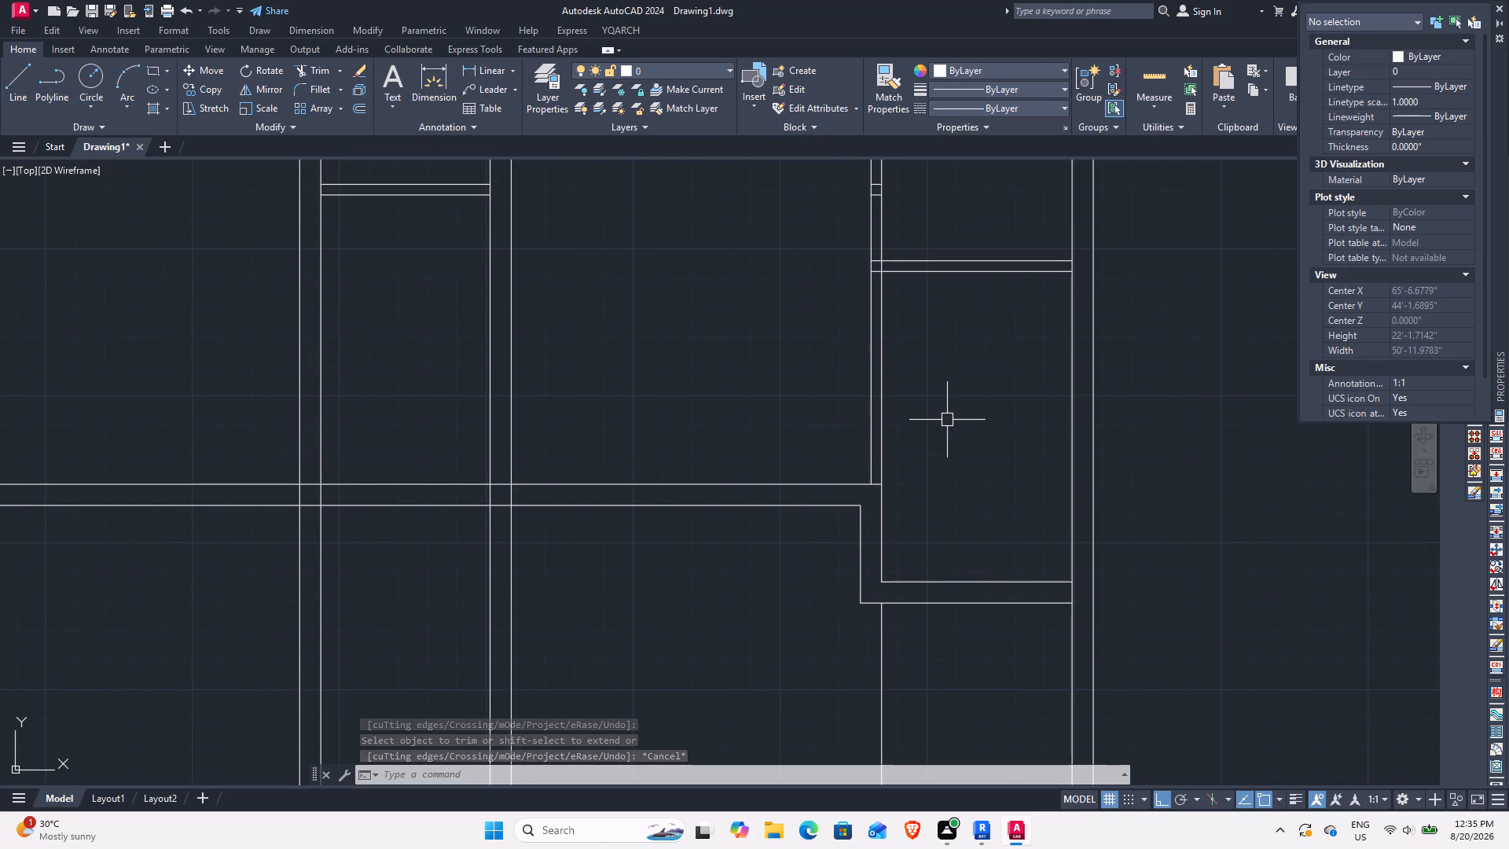
{"action": "middle_click_drag", "start_coordinate": [652, 437], "coordinate": [876, 603]}
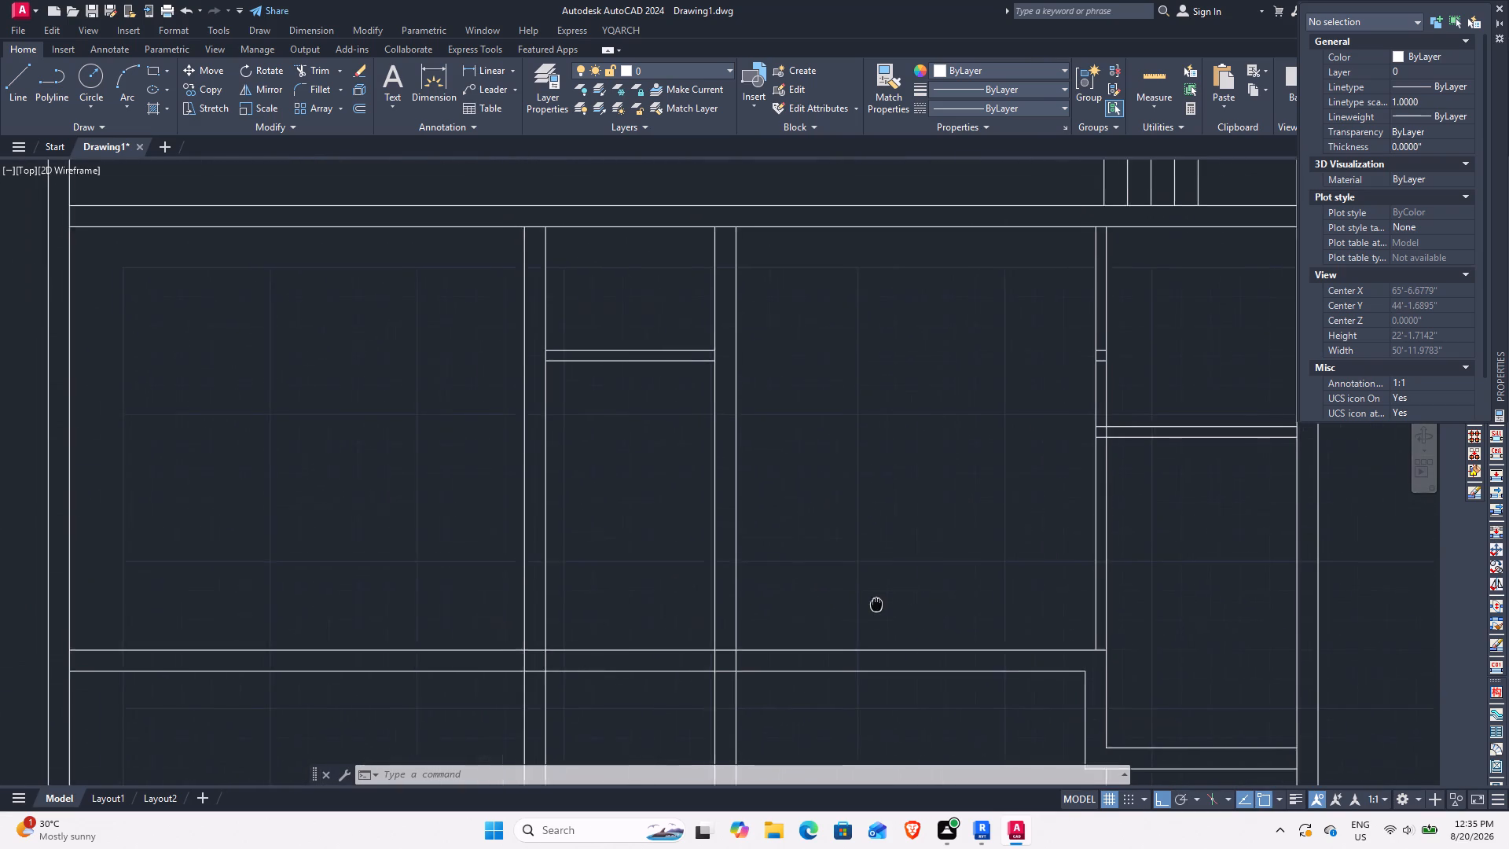
{"action": "middle_click_drag", "start_coordinate": [876, 603], "coordinate": [923, 436]}
{"action": "scroll", "coordinate": [917, 486], "scroll_direction": "down", "scroll_amount": 1}
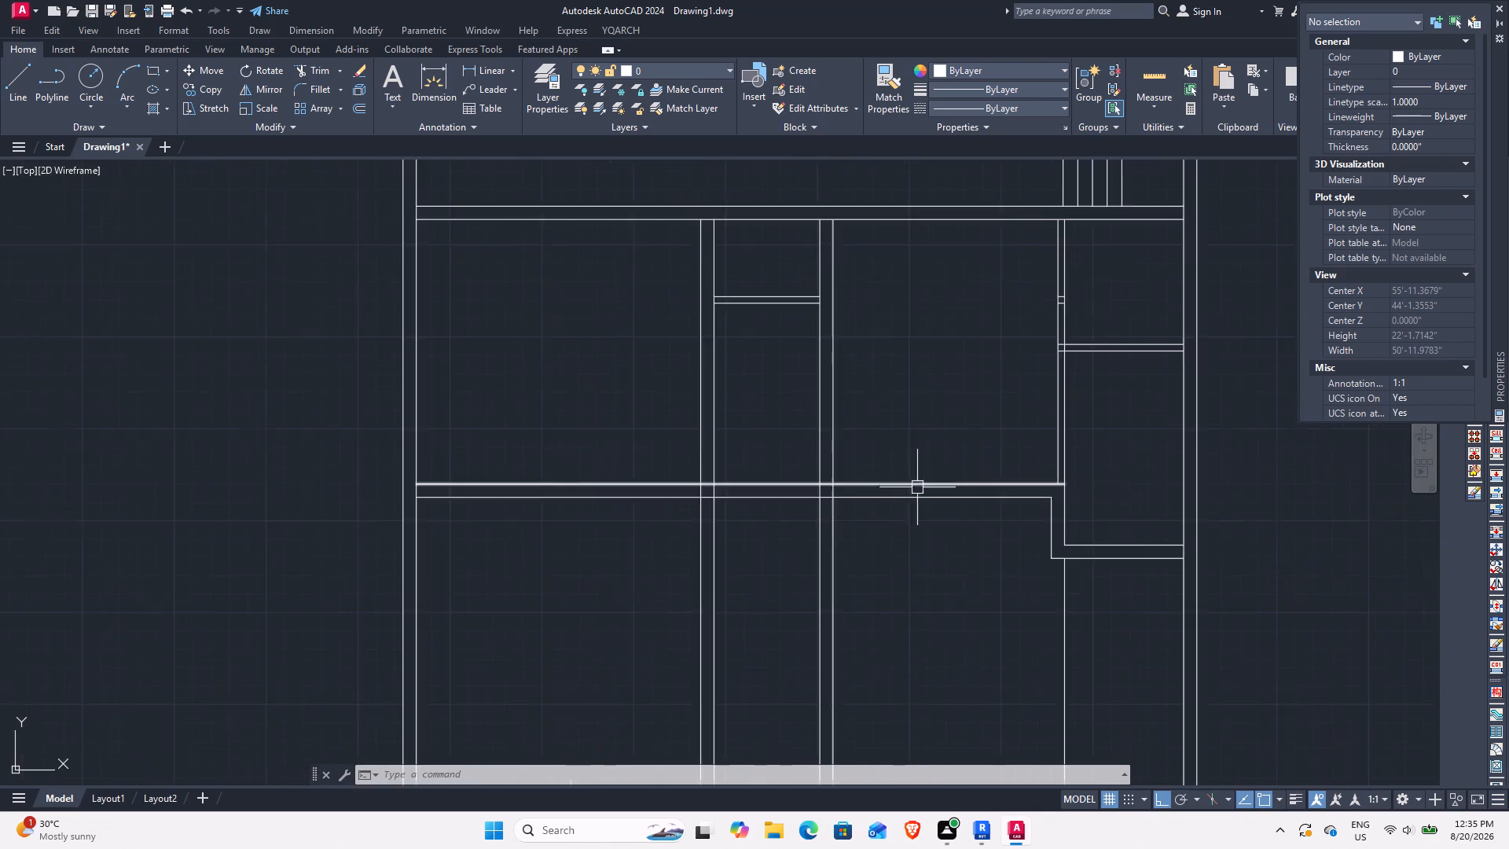
{"action": "scroll", "coordinate": [917, 487], "scroll_direction": "down", "scroll_amount": 1}
{"action": "middle_click_drag", "start_coordinate": [927, 567], "coordinate": [967, 610]}
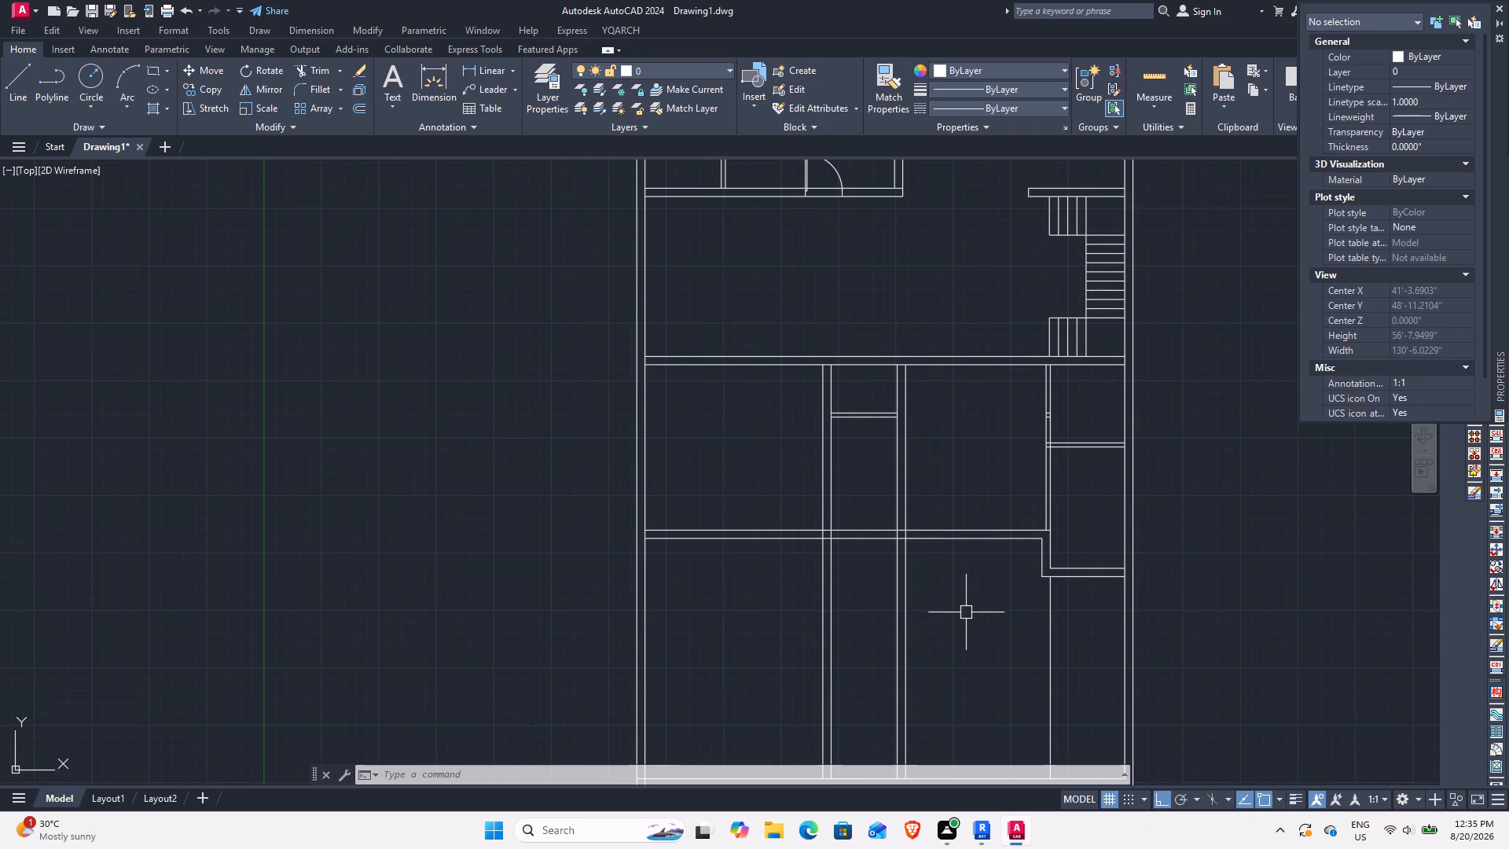
{"action": "type", "text": "TR"}
{"action": "key", "text": "space"}
{"action": "left_click", "coordinate": [1079, 649]}
{"action": "left_click", "coordinate": [747, 649]}
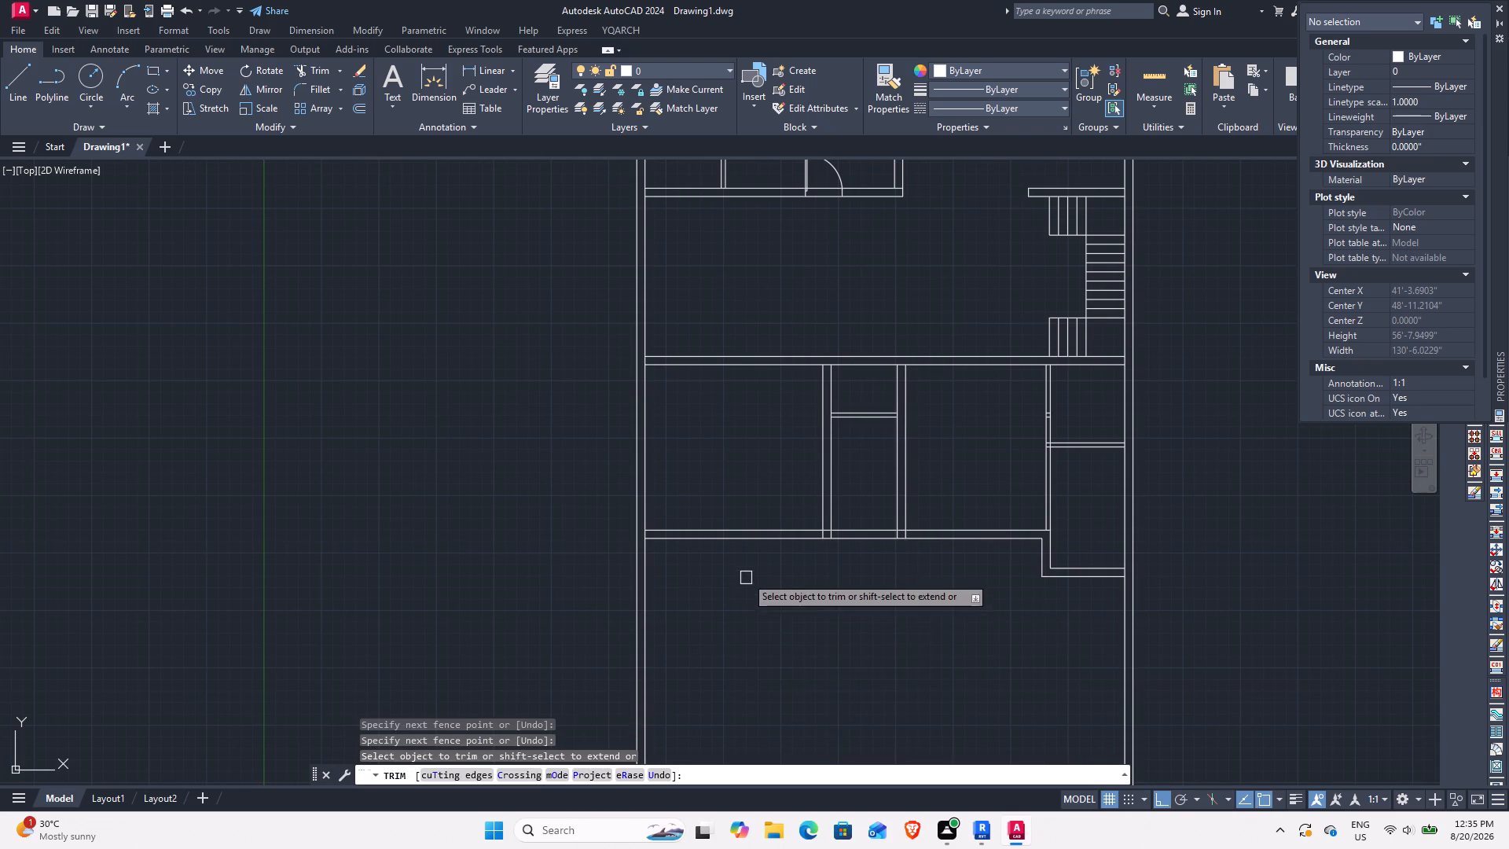
Trim both cross wall lines between the left outer wall and the first vertical 9" wall.
{"action": "left_click", "coordinate": [749, 486]}
{"action": "left_click", "coordinate": [751, 599]}
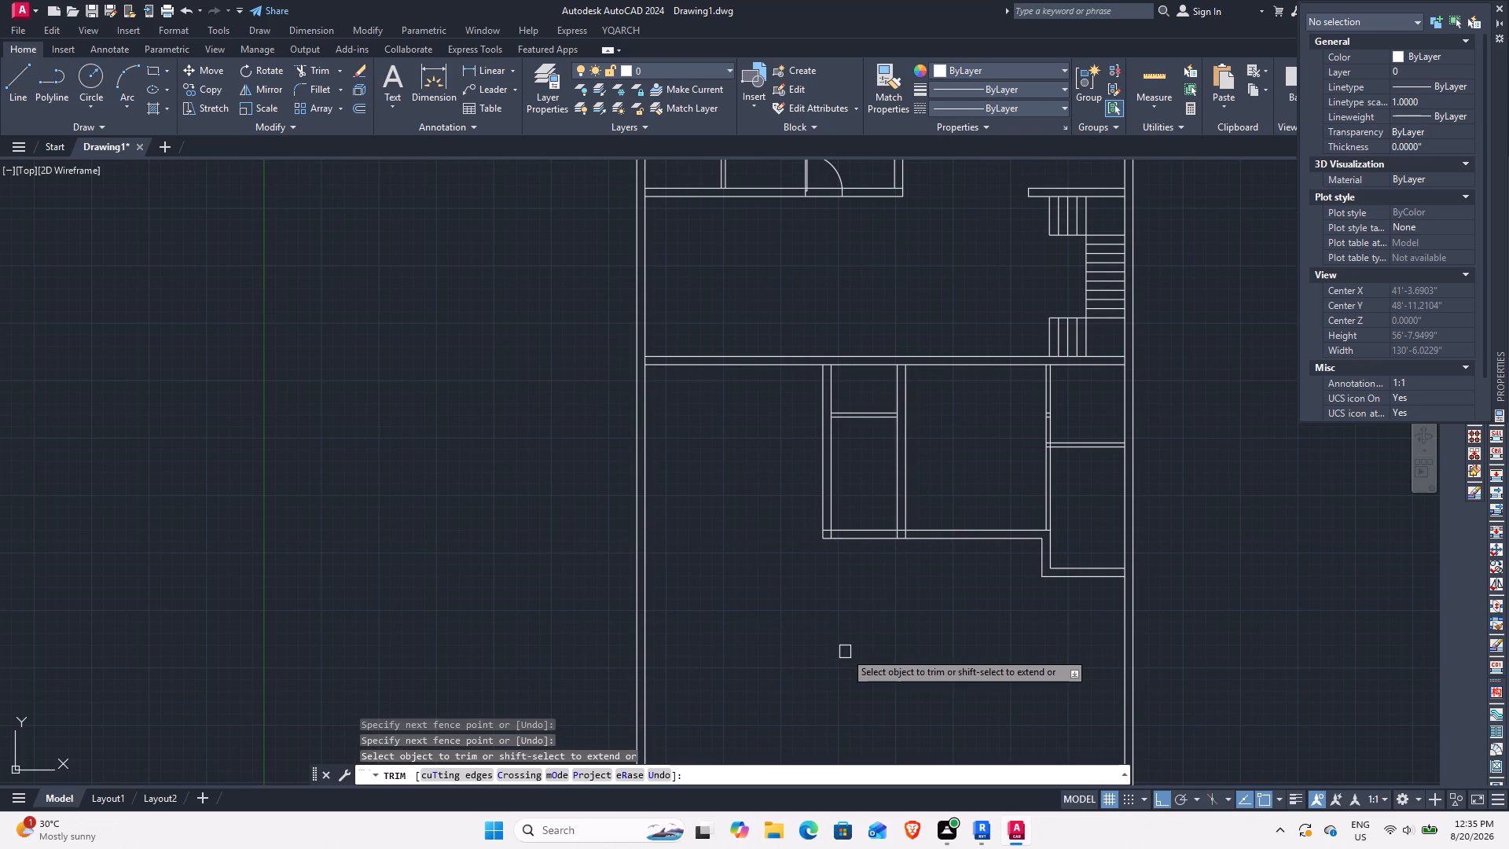
{"action": "key", "text": "Escape"}
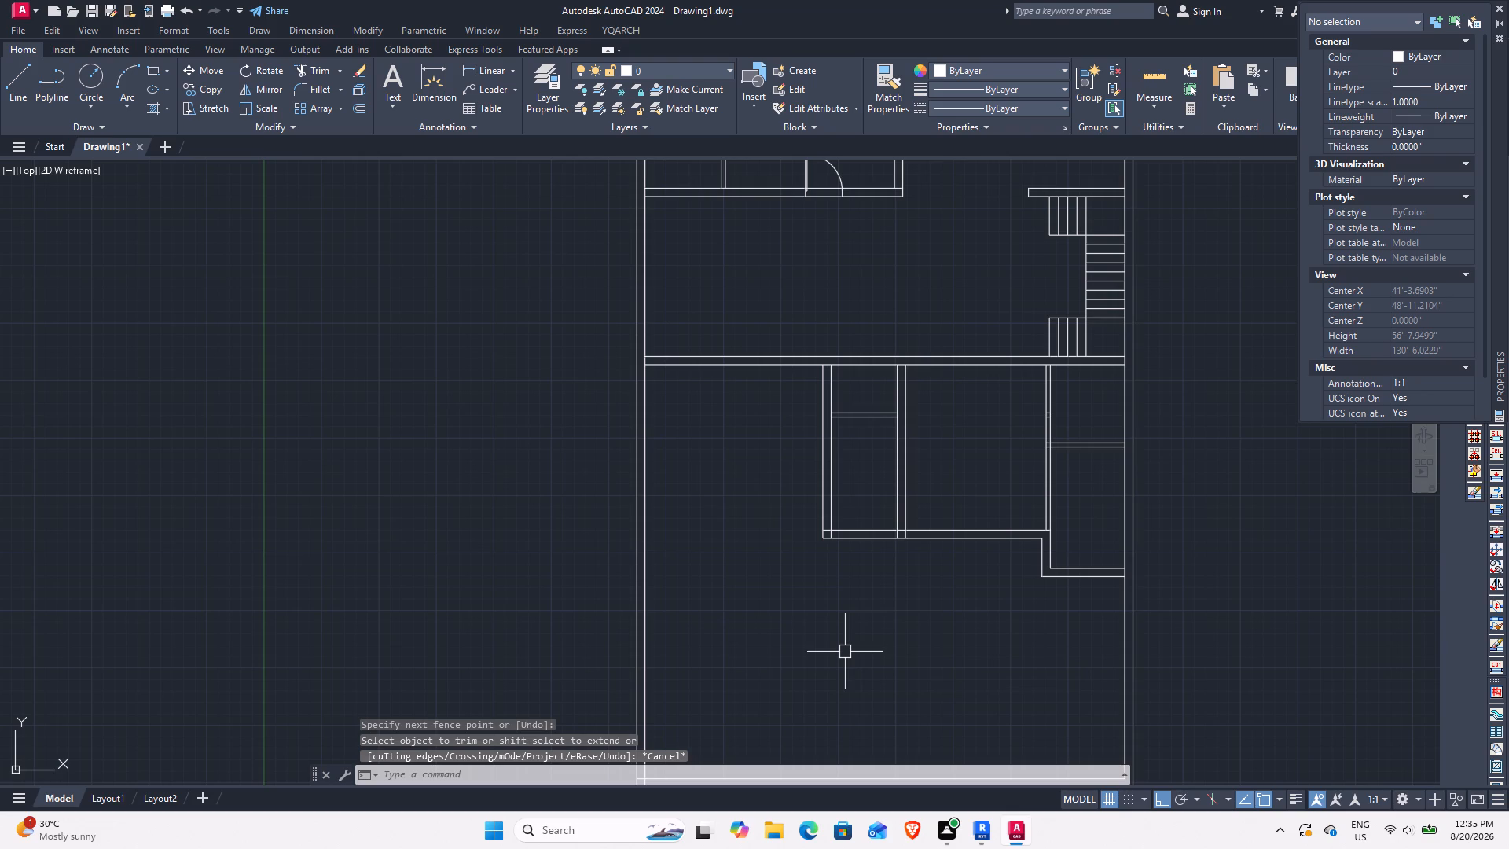
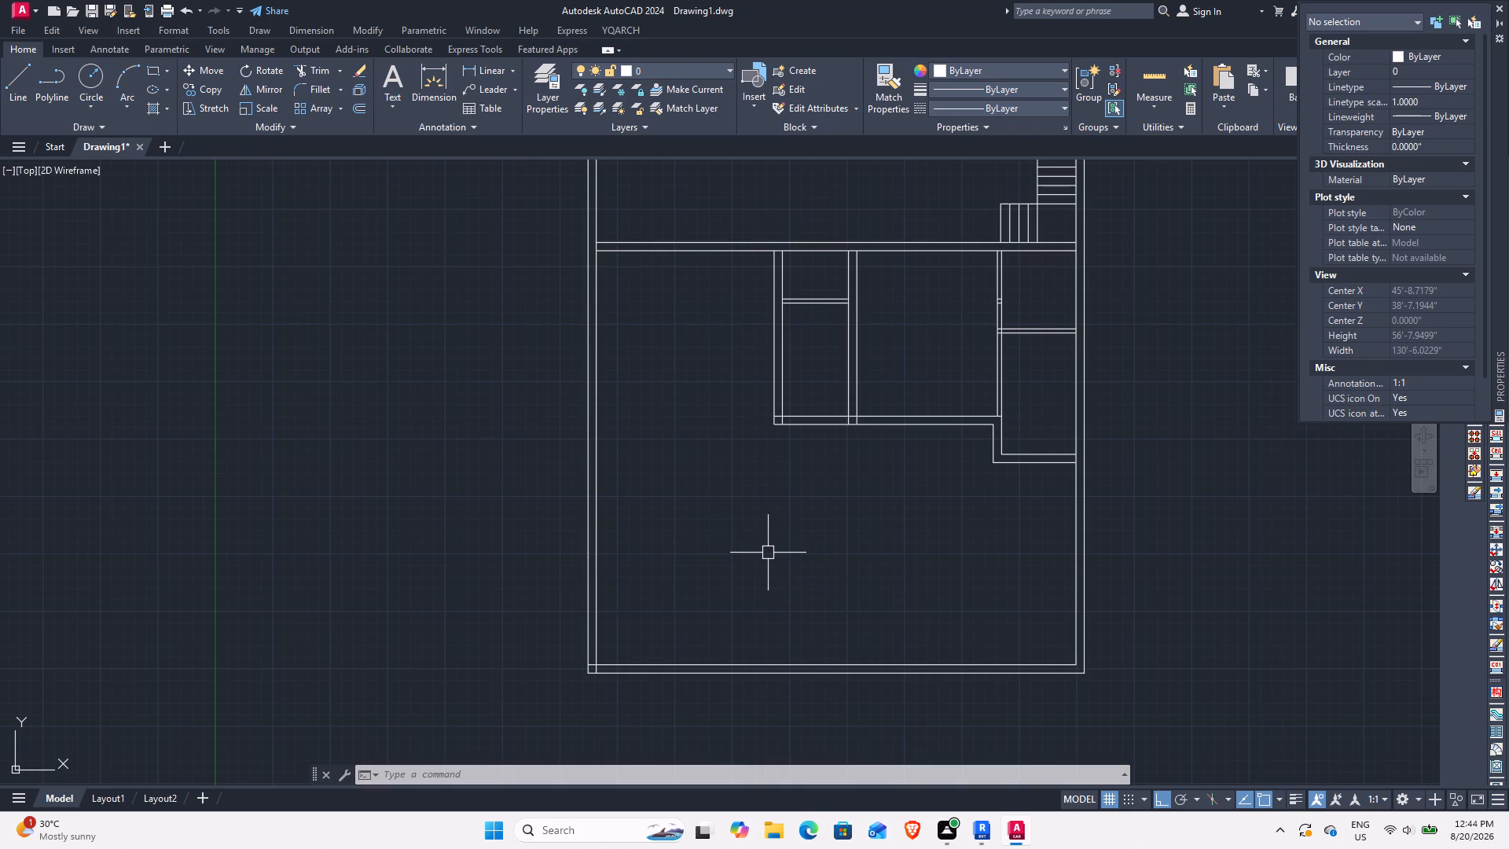
From the short right-hand wall's lower line, draw a line 3' down, then 13'-10.5" left, aligned with the second vertical 9" wall.
{"action": "middle_click_drag", "start_coordinate": [759, 540], "coordinate": [717, 594]}
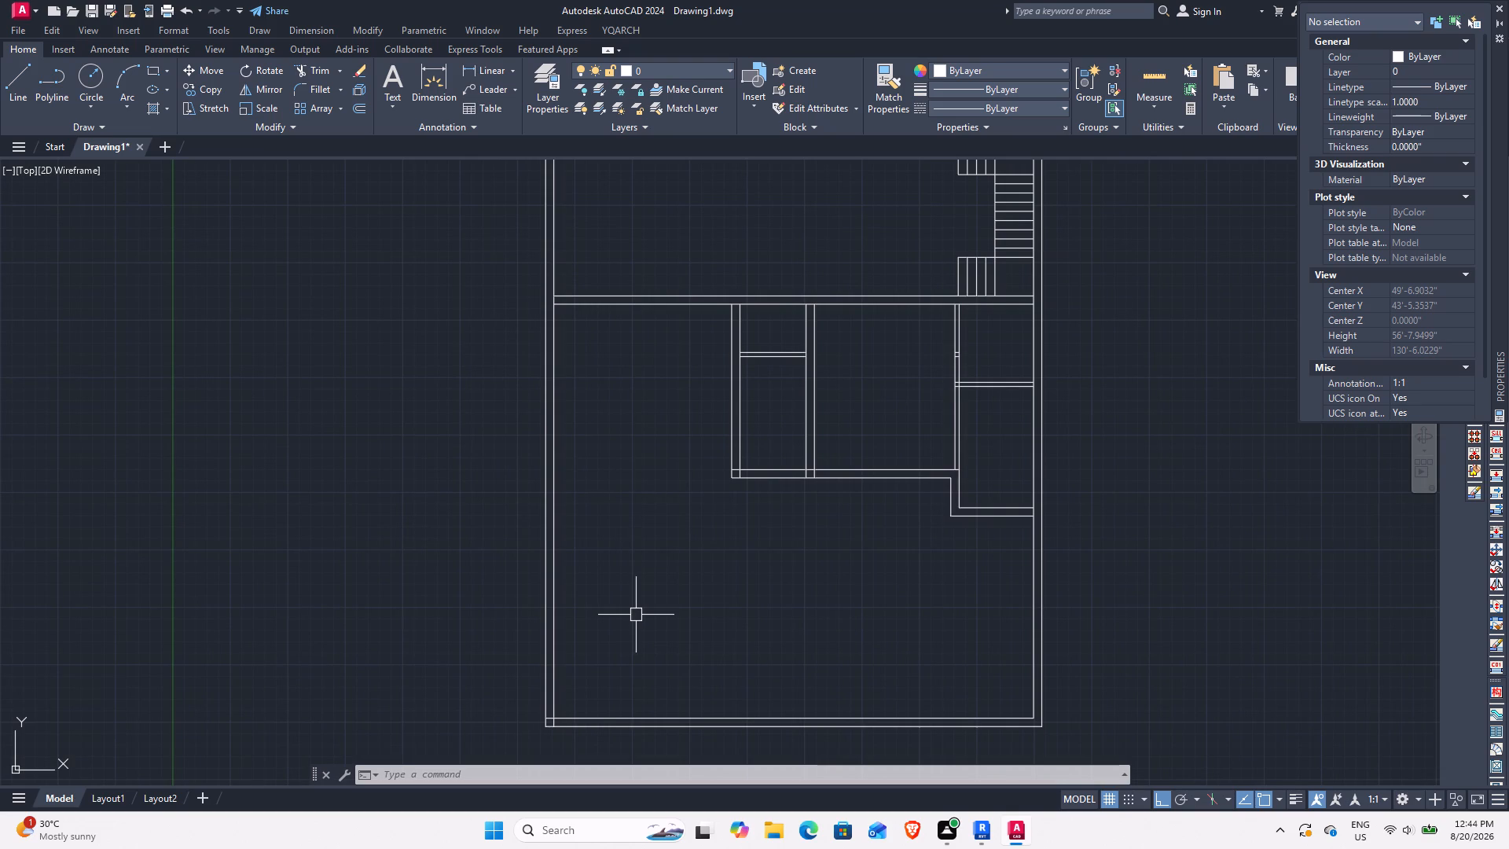
{"action": "middle_click_drag", "start_coordinate": [646, 560], "coordinate": [591, 700]}
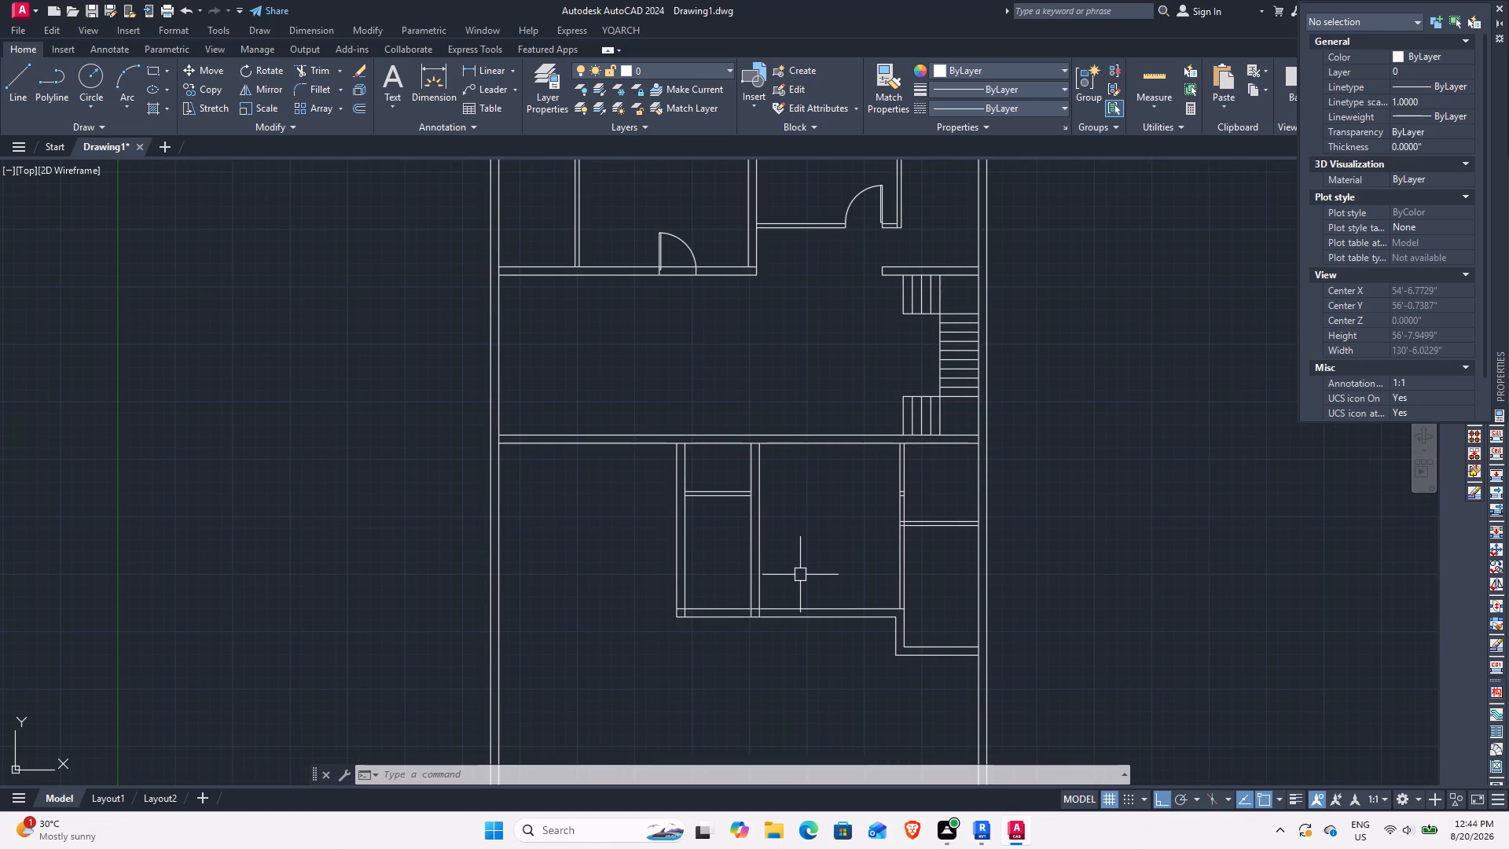
{"action": "middle_click_drag", "start_coordinate": [653, 645], "coordinate": [656, 414]}
{"action": "middle_click_drag", "start_coordinate": [652, 568], "coordinate": [666, 505]}
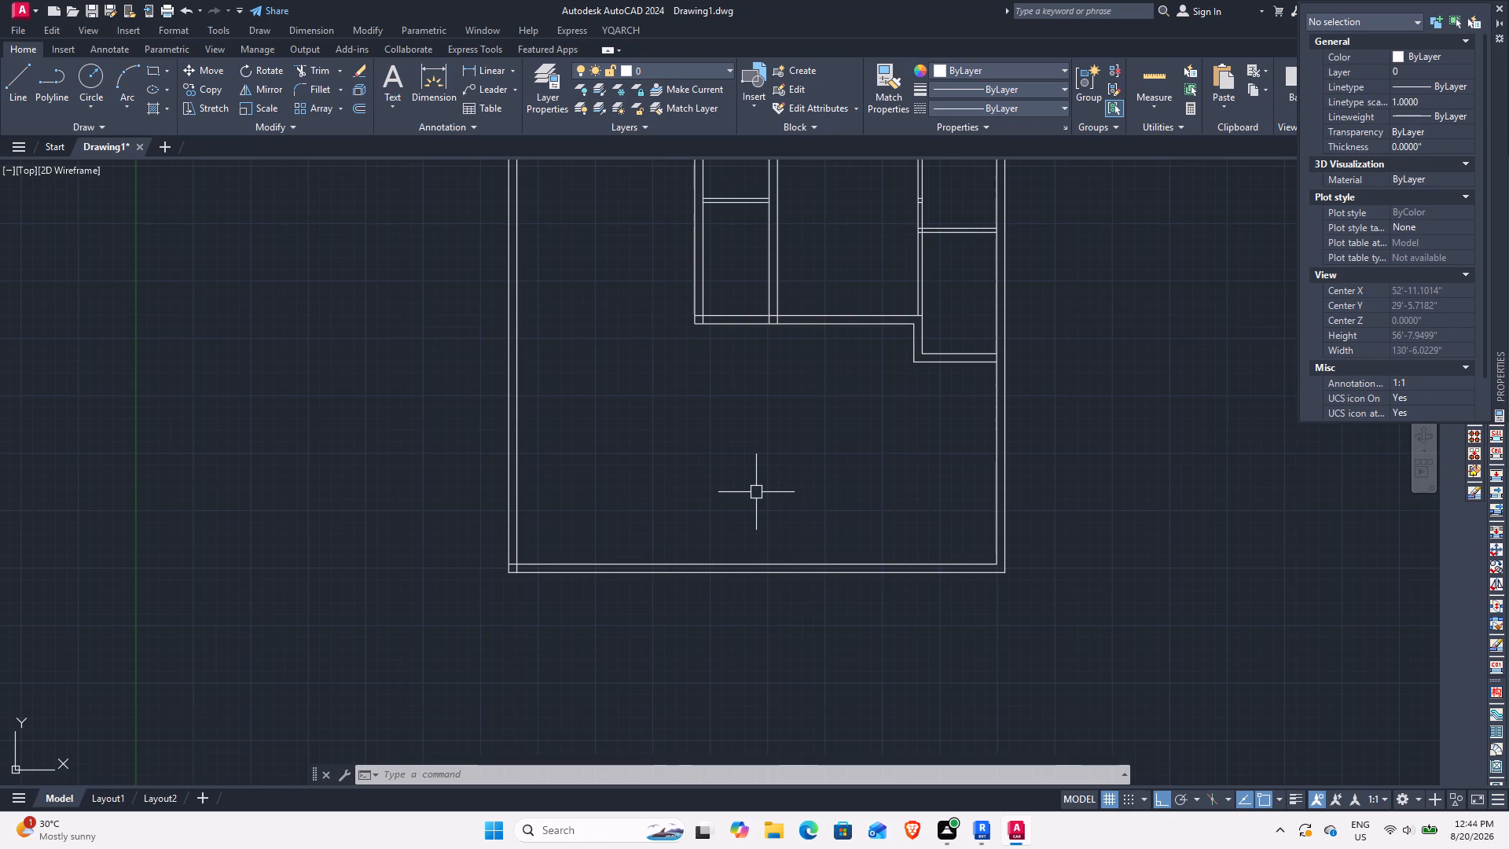
{"action": "middle_click_drag", "start_coordinate": [821, 413], "coordinate": [817, 471]}
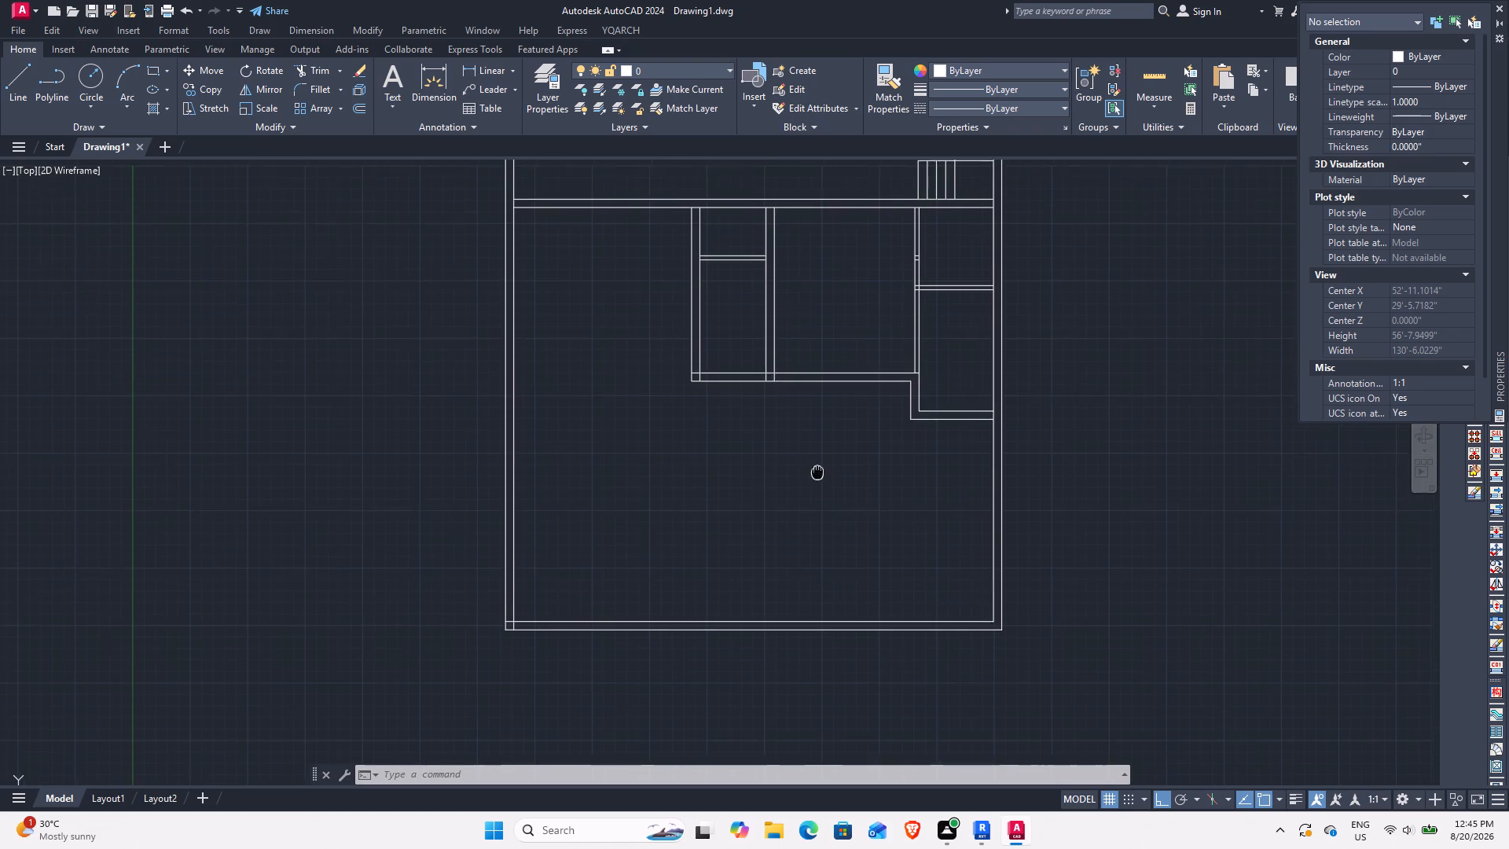
{"action": "middle_click_drag", "start_coordinate": [817, 471], "coordinate": [817, 489]}
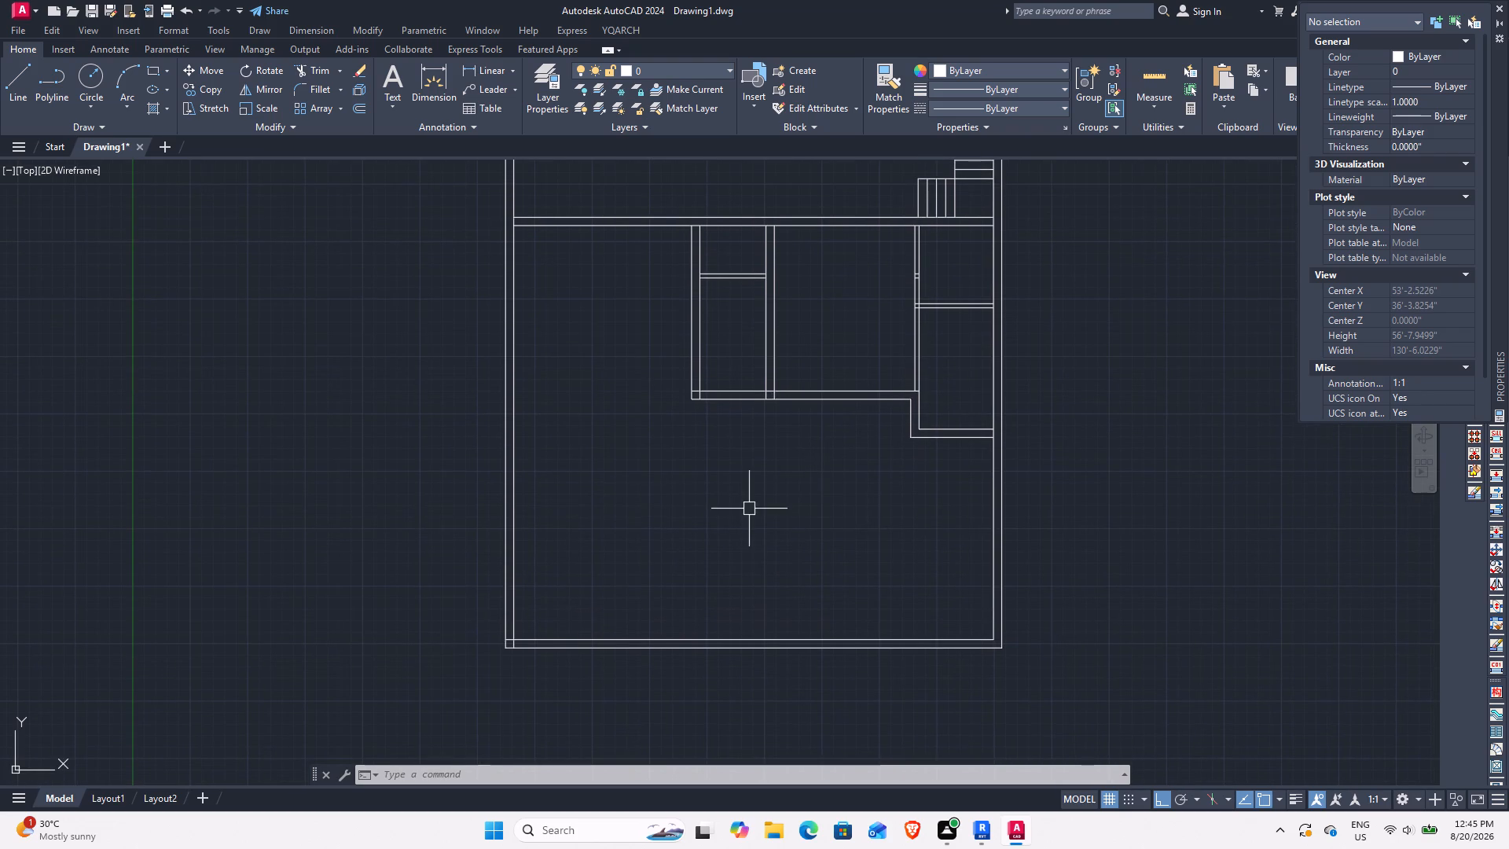
{"action": "type", "text": "L"}
{"action": "key", "text": "space"}
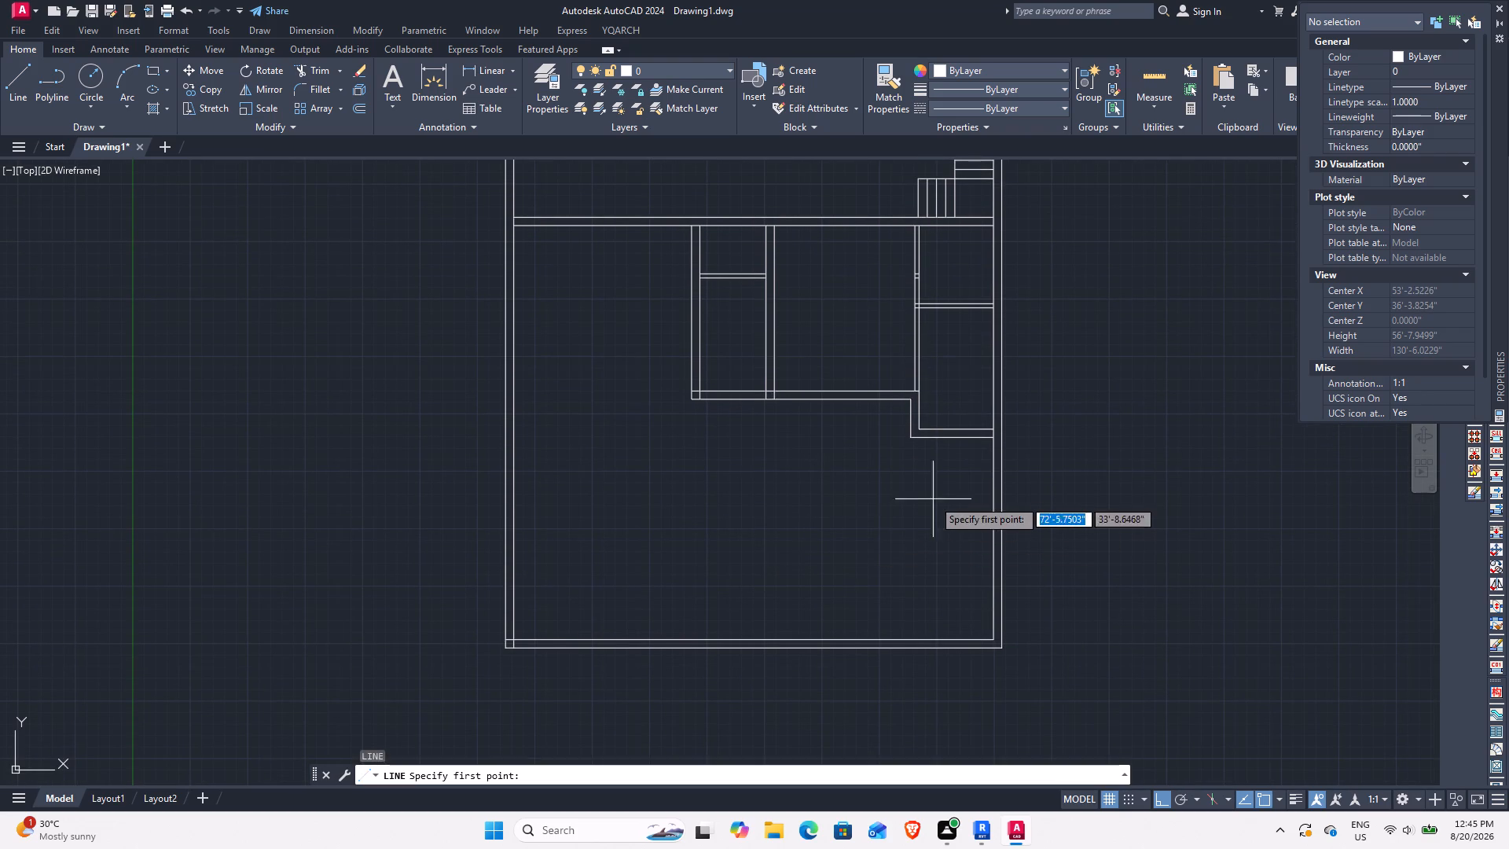
{"action": "left_click", "coordinate": [923, 443]}
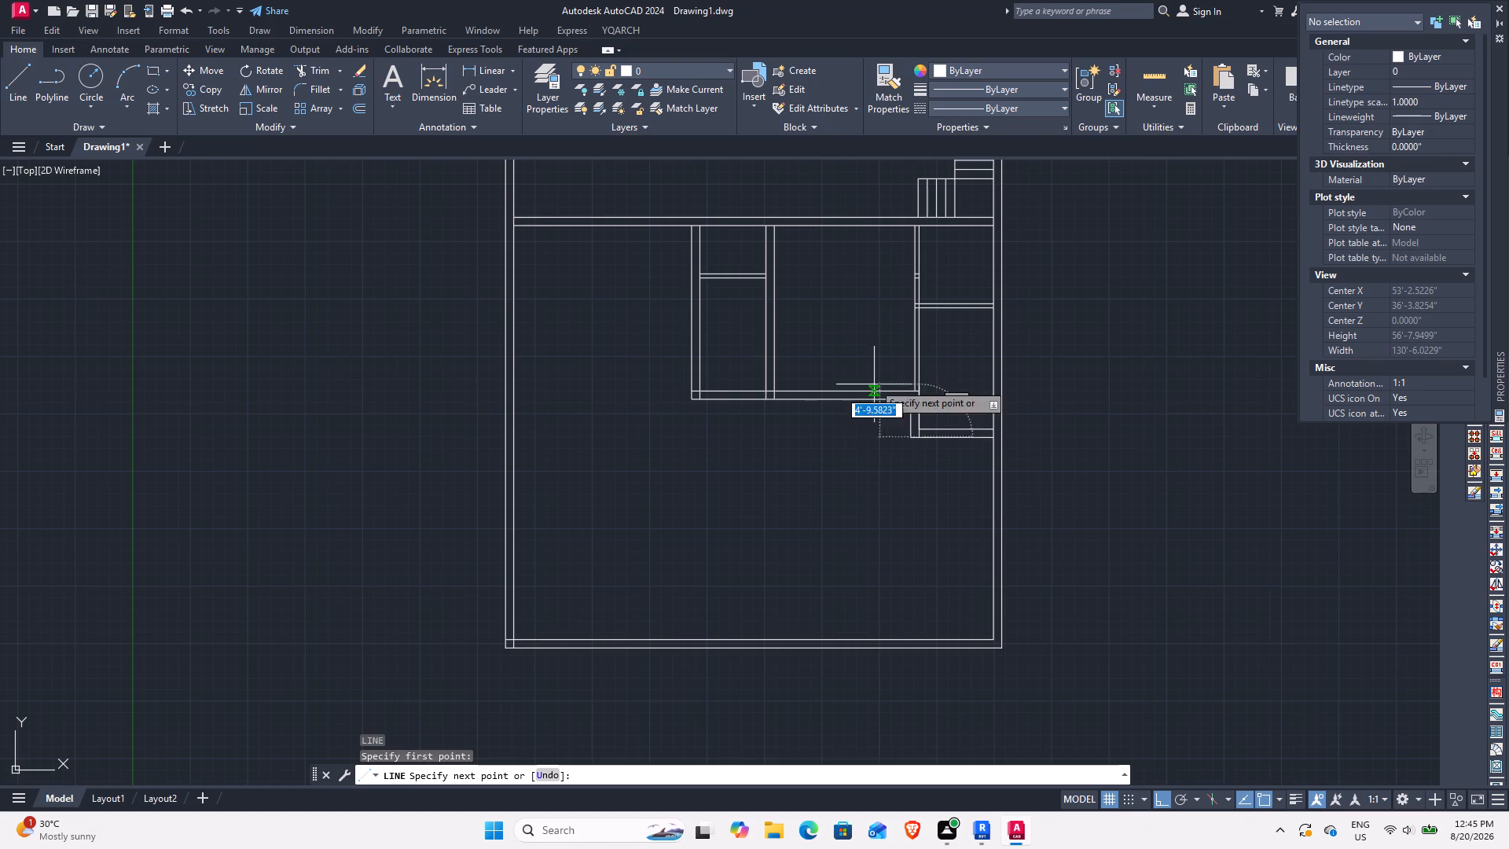
{"action": "type", "text": "3'"}
{"action": "key", "text": "Return"}
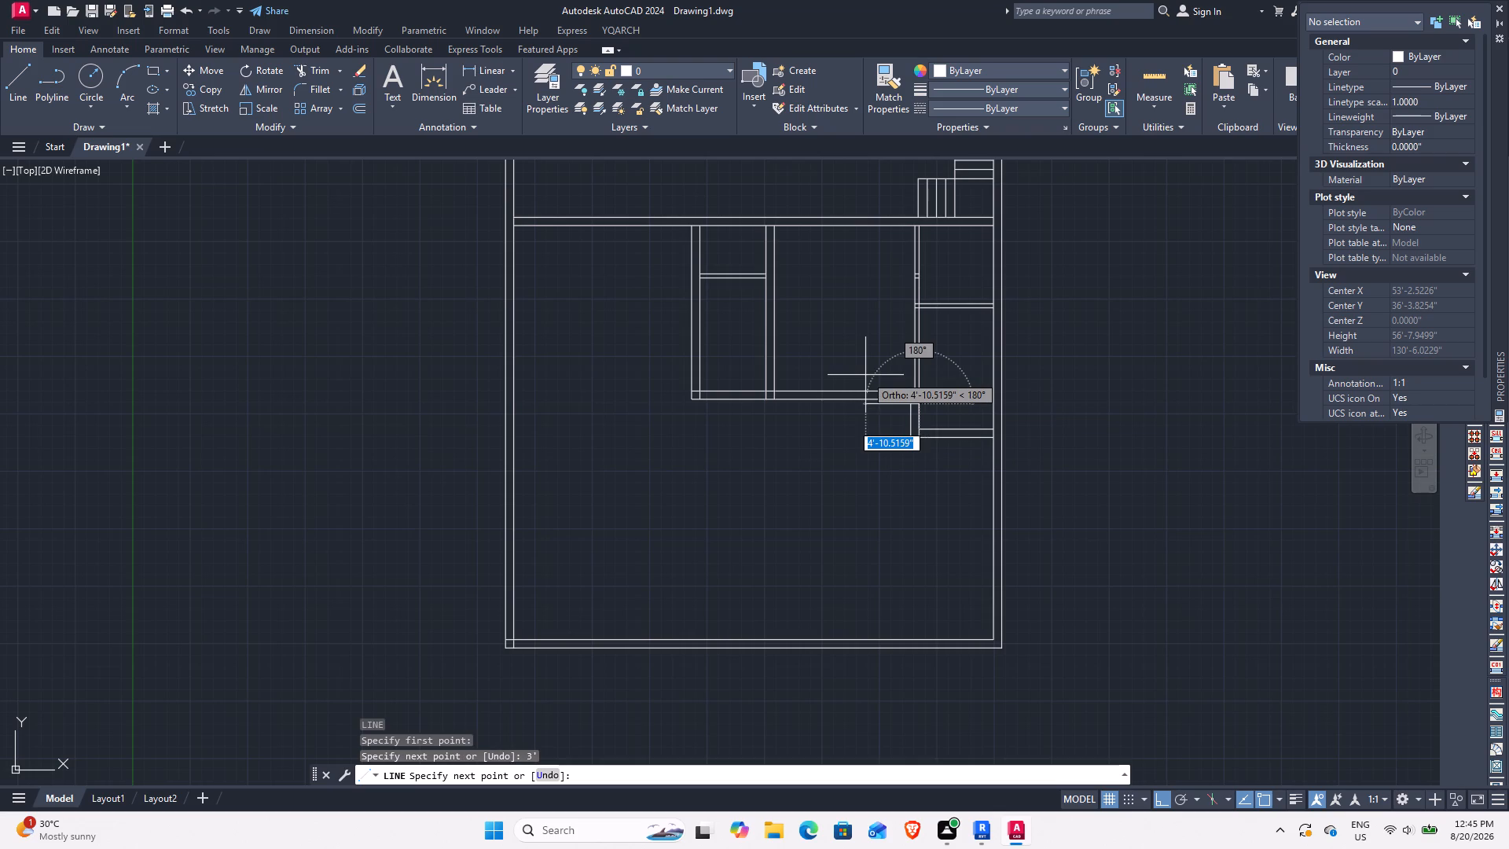
{"action": "key", "text": "ctrl+z"}
{"action": "type", "text": "3'"}
{"action": "key", "text": "Return"}
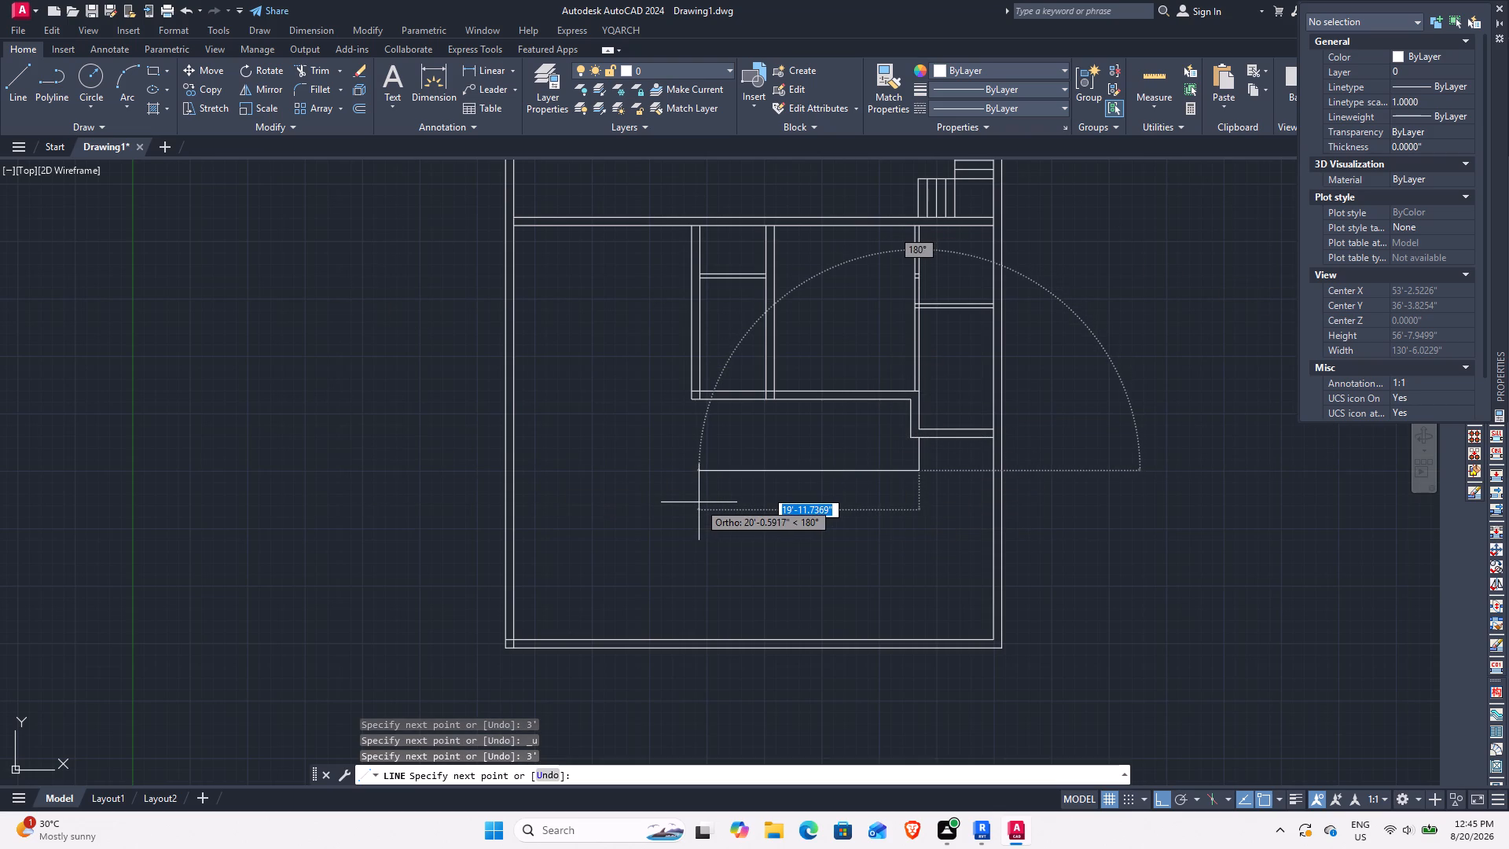
{"action": "left_click", "coordinate": [761, 484]}
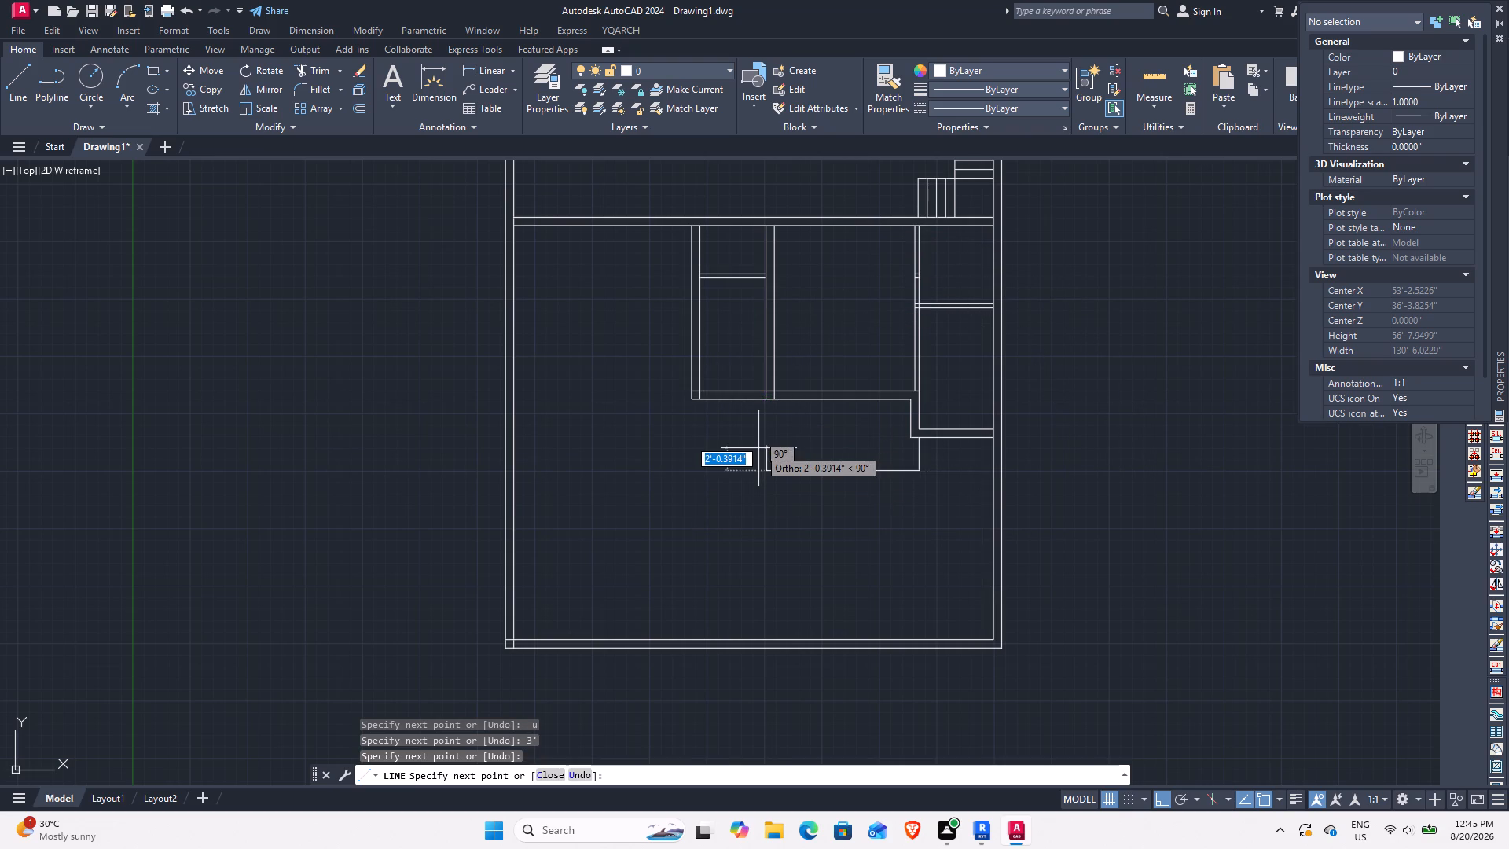
Continue the outline 3' up, 6'-9" left and up to the first vertical 9" wall's bottom corner.
{"action": "type", "text": "3'"}
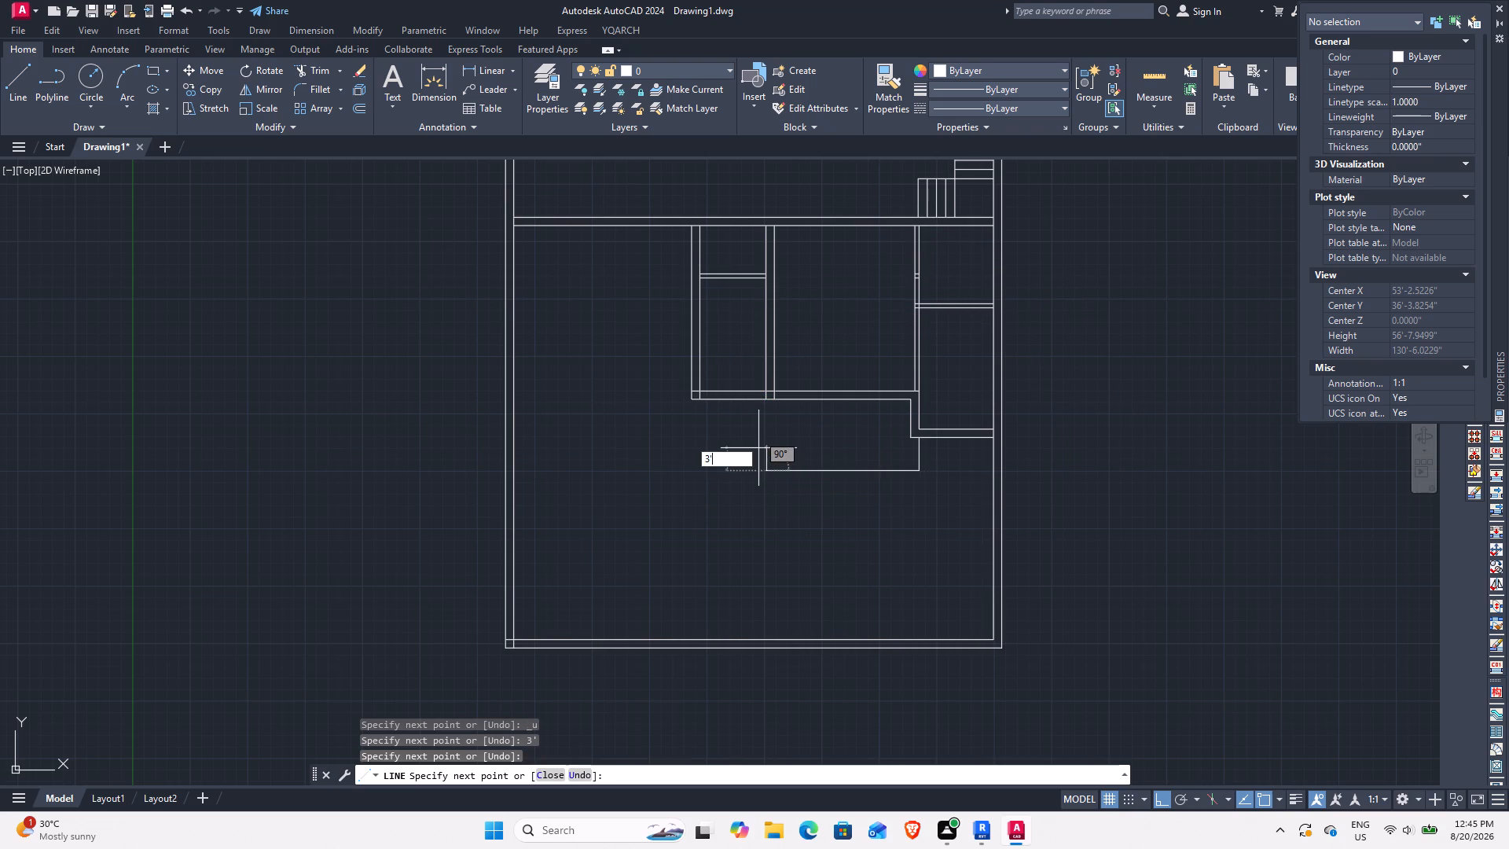
{"action": "key", "text": "Return"}
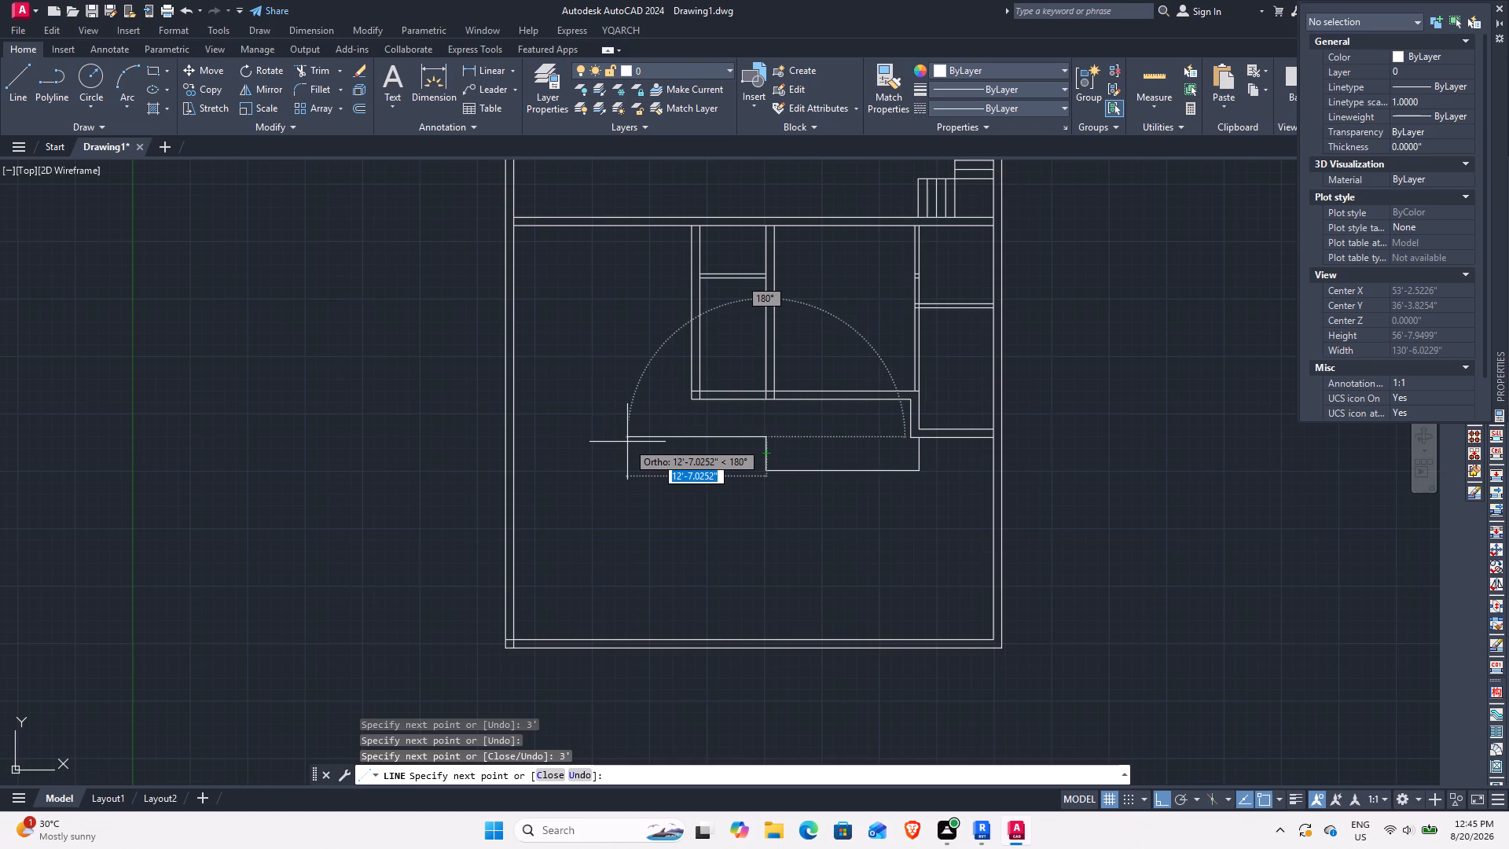
{"action": "middle_click_drag", "start_coordinate": [627, 443], "coordinate": [784, 476]}
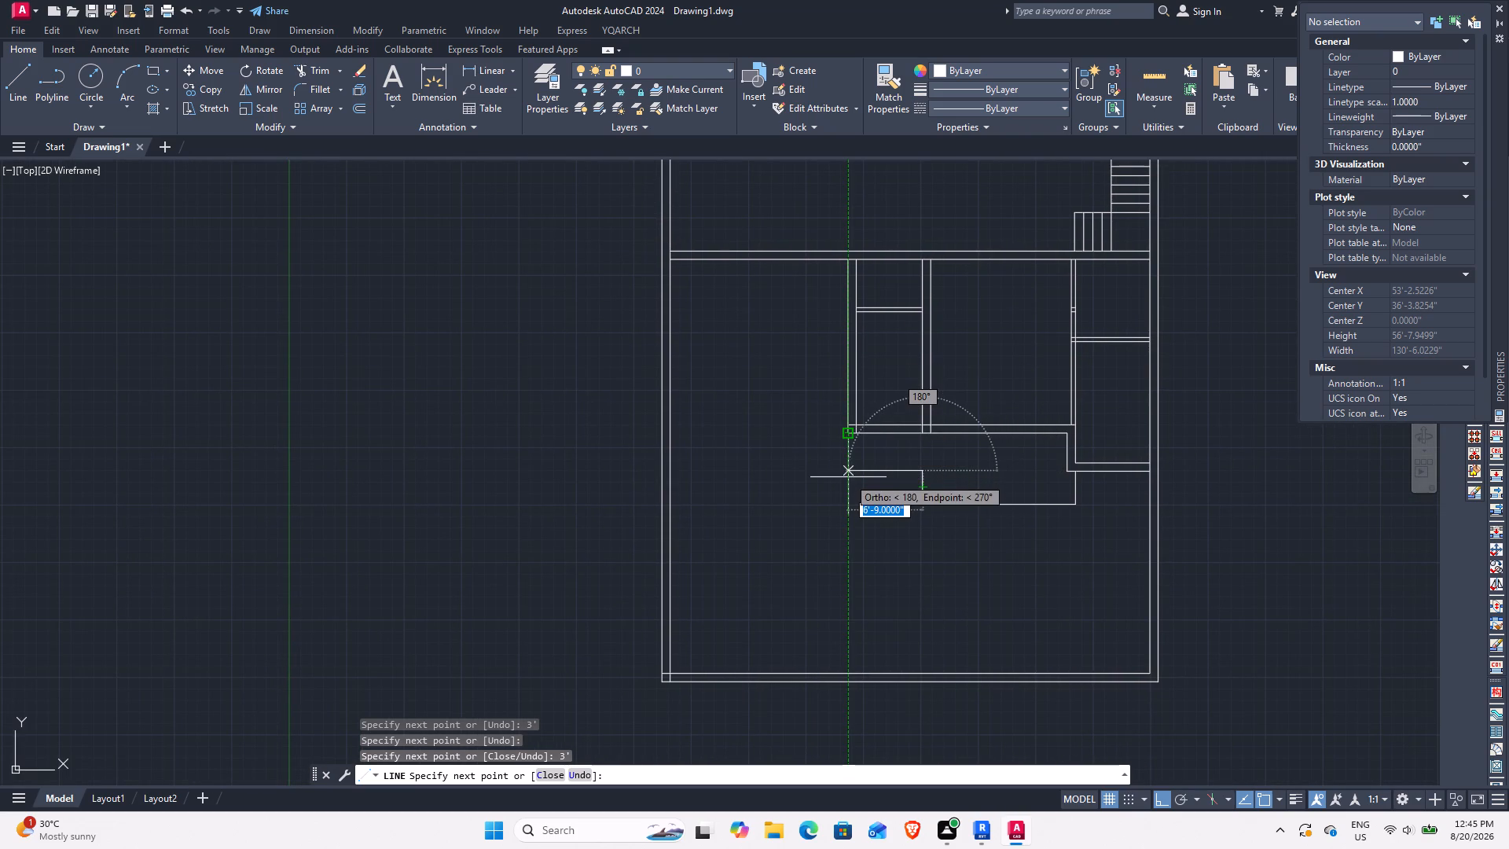
{"action": "left_click", "coordinate": [846, 473]}
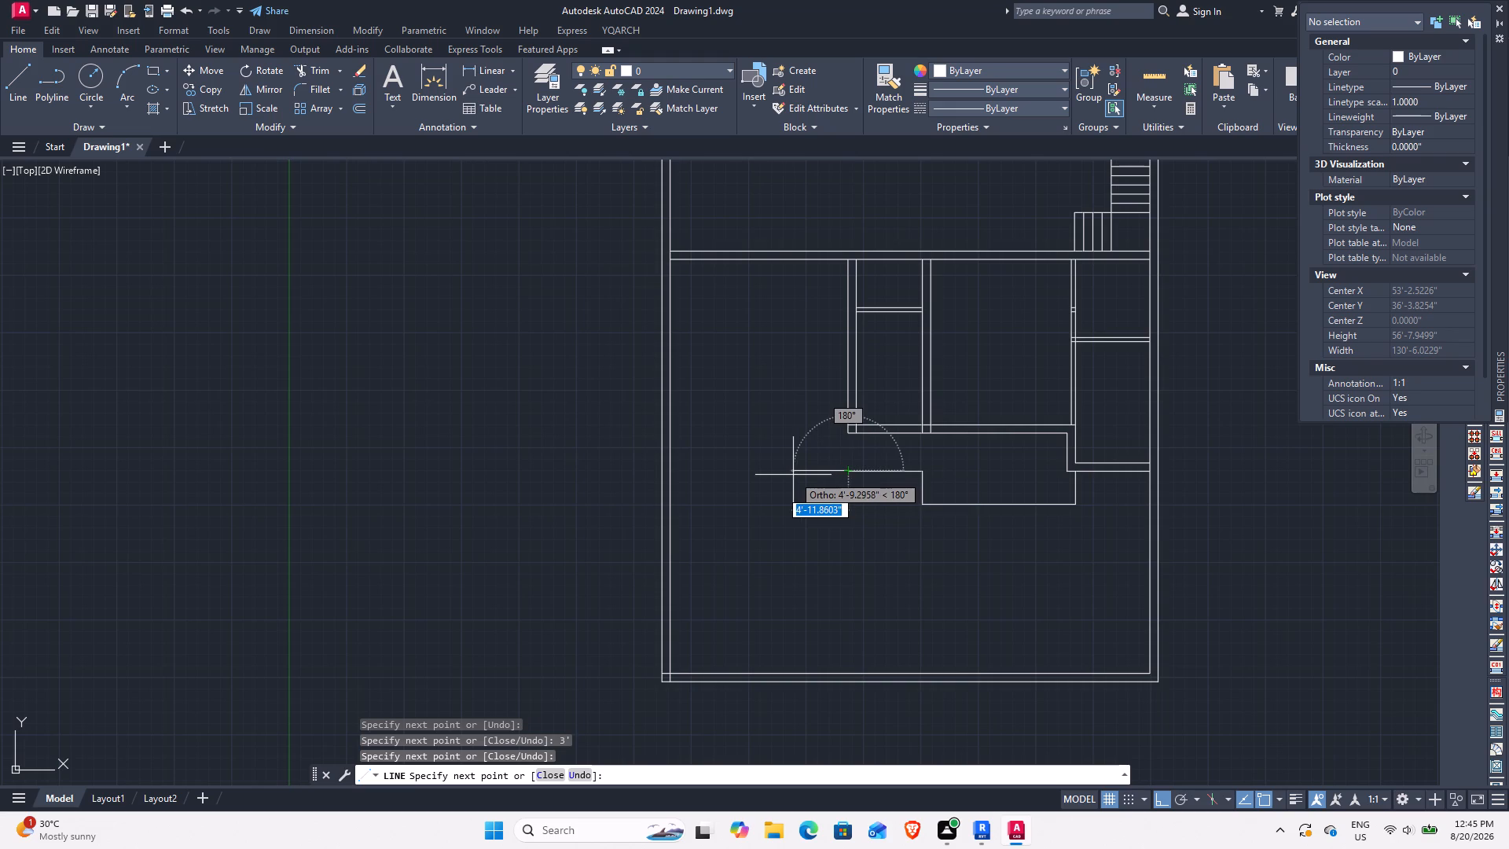
{"action": "left_click", "coordinate": [843, 436]}
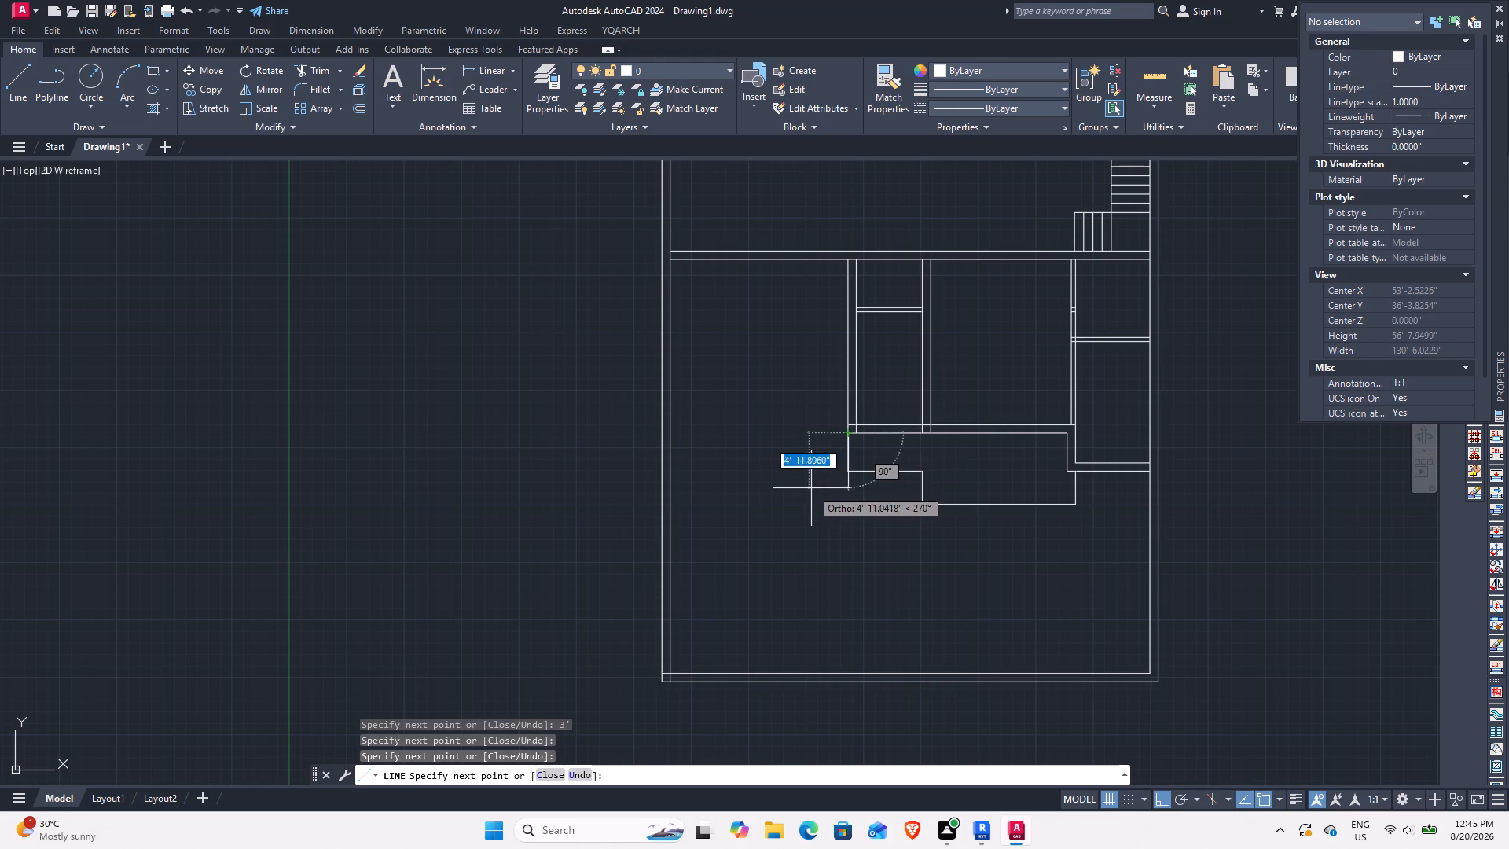
{"action": "key", "text": "Escape"}
Draw a 16'-1.5" horizontal line from the outline's left edge to the left outer wall, level with the short right-hand wall's upper line.
{"action": "middle_click_drag", "start_coordinate": [740, 512], "coordinate": [806, 541]}
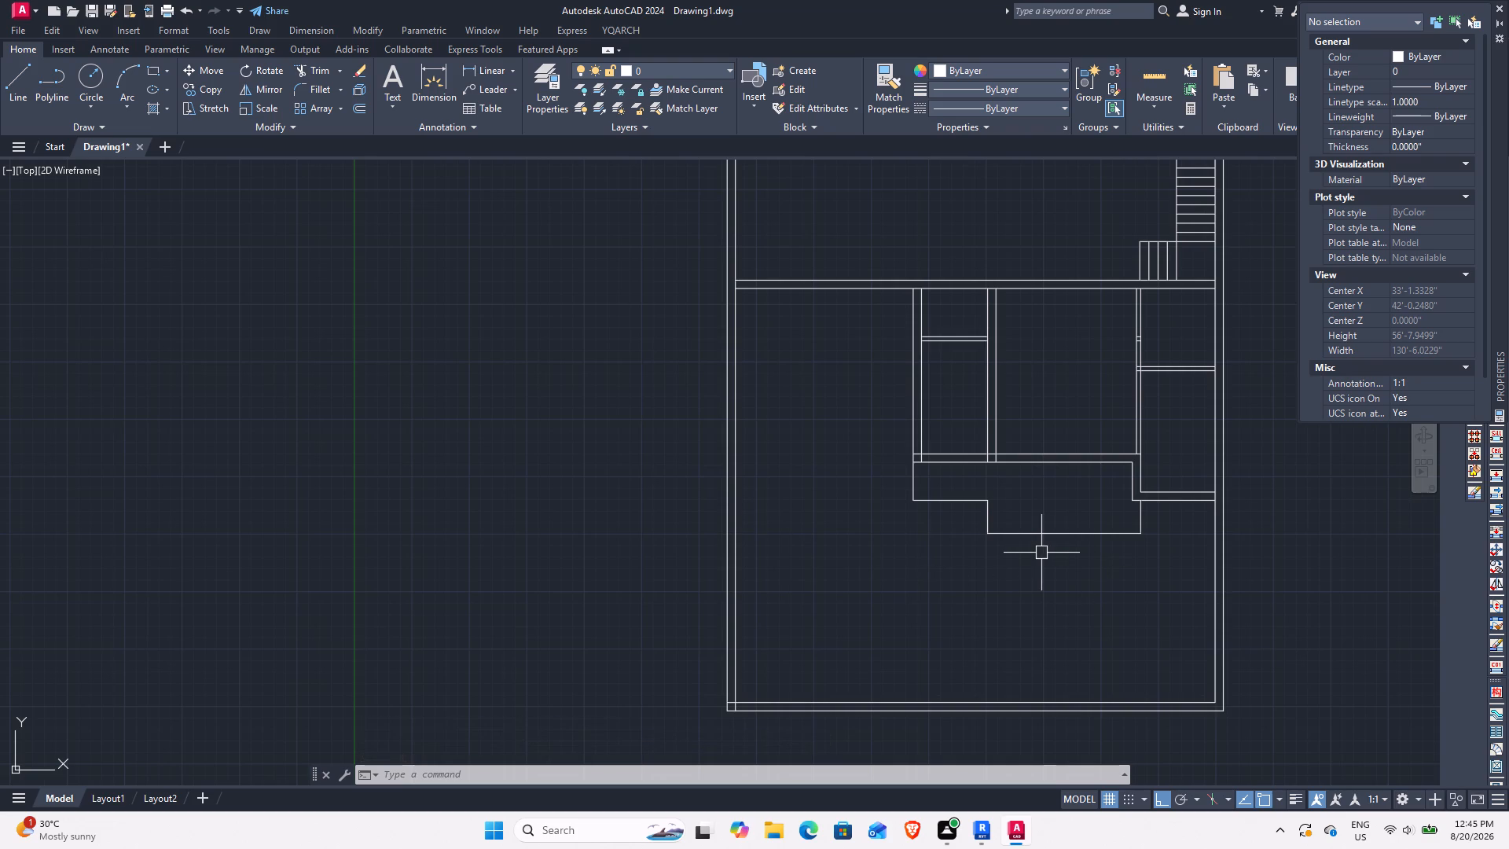
{"action": "key", "text": "space"}
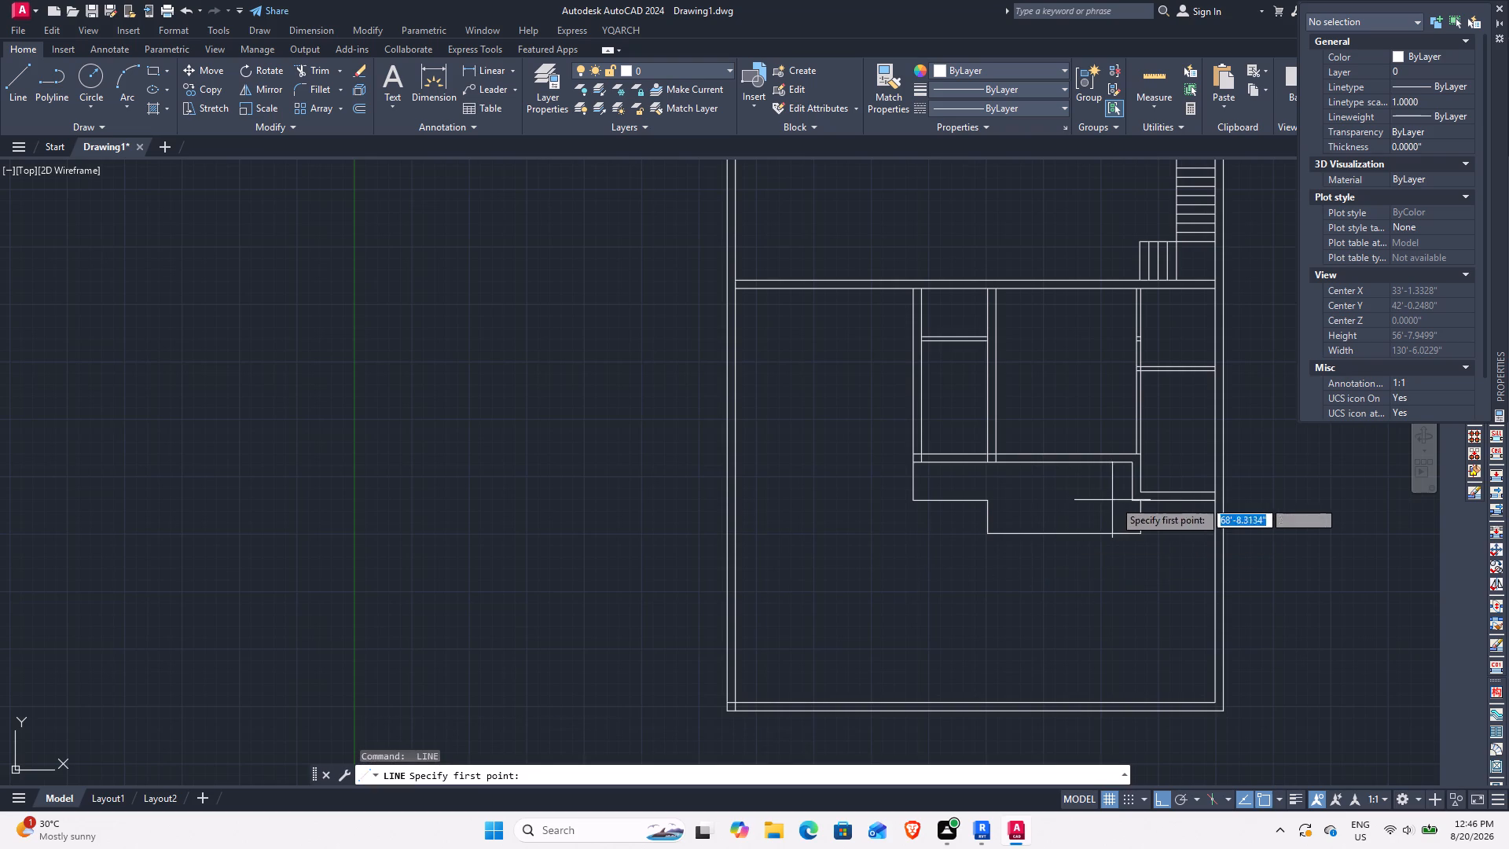
{"action": "left_click", "coordinate": [916, 489]}
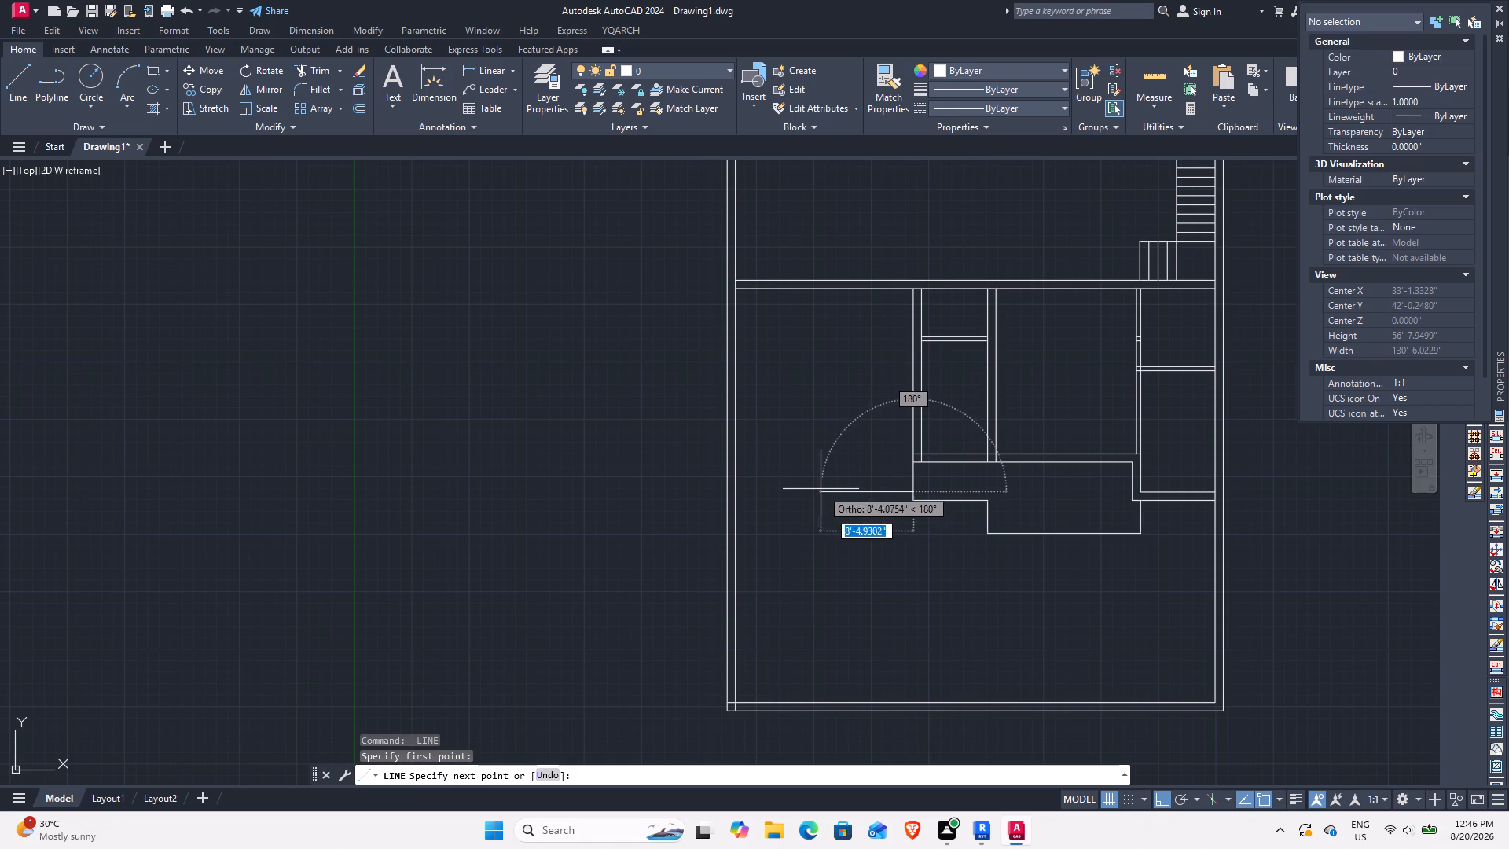
{"action": "left_click", "coordinate": [738, 488]}
{"action": "key", "text": "Escape"}
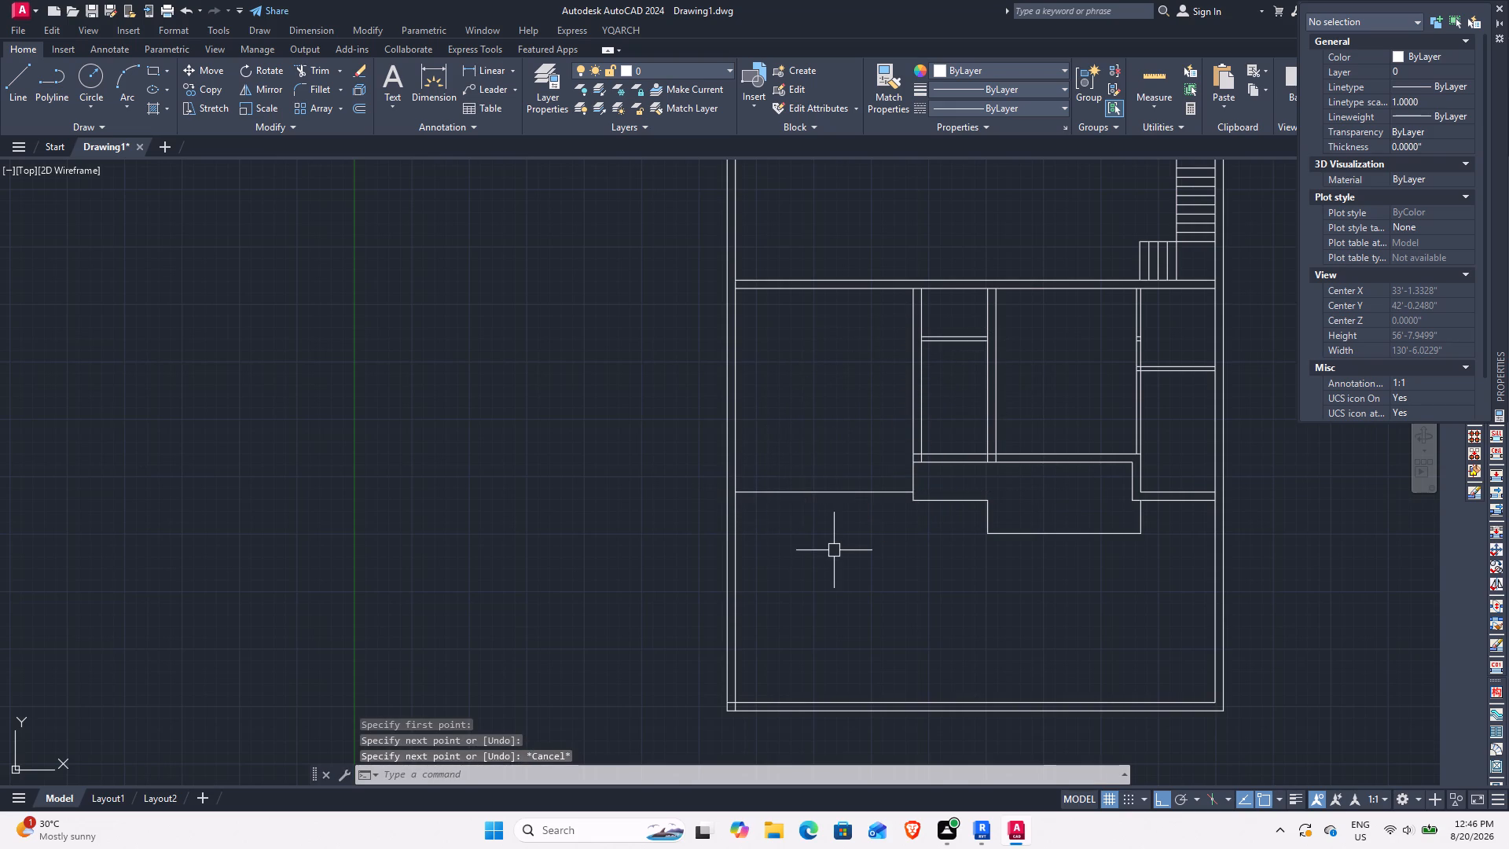
Examine the overall floor plan and the rooms around the upper cross wall.
{"action": "scroll", "coordinate": [835, 550], "scroll_direction": "down", "scroll_amount": 1}
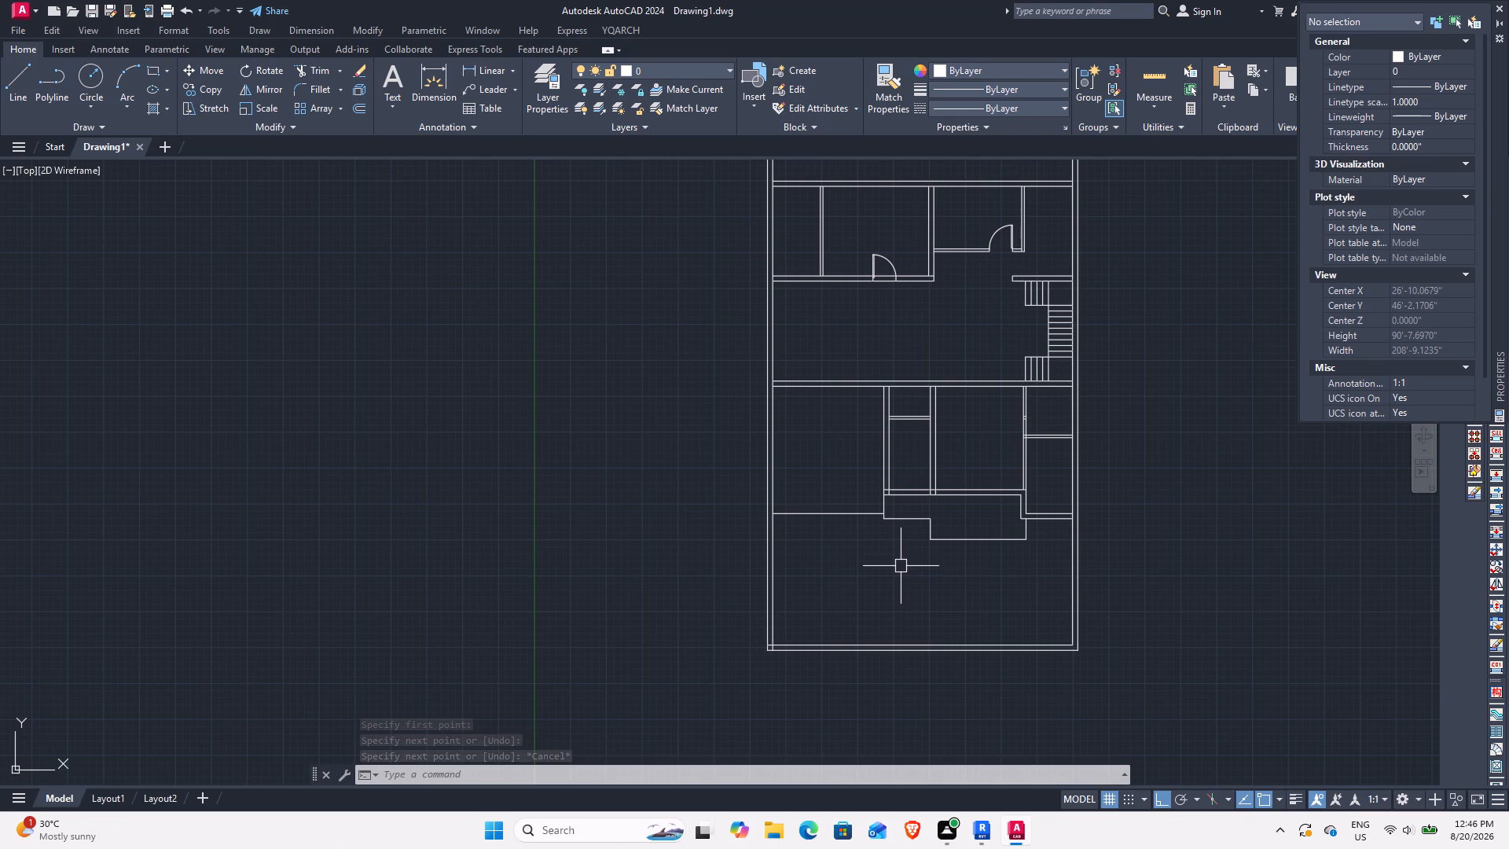
{"action": "middle_click_drag", "start_coordinate": [931, 605], "coordinate": [777, 559]}
{"action": "left_click_drag", "start_coordinate": [865, 570], "coordinate": [782, 559]}
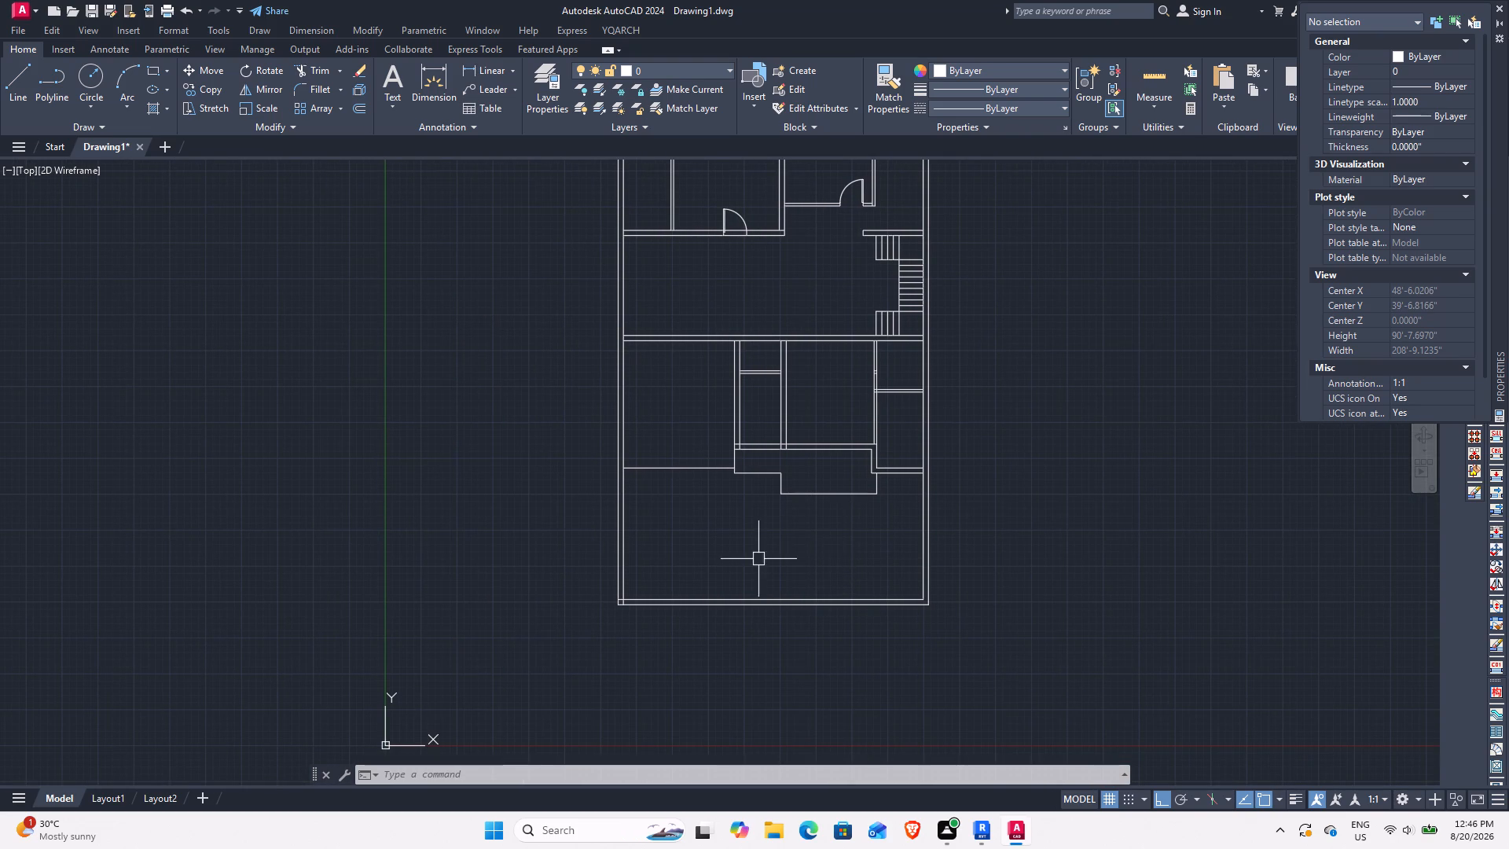
{"action": "middle_click_drag", "start_coordinate": [750, 559], "coordinate": [790, 561]}
{"action": "middle_click_drag", "start_coordinate": [781, 432], "coordinate": [795, 561]}
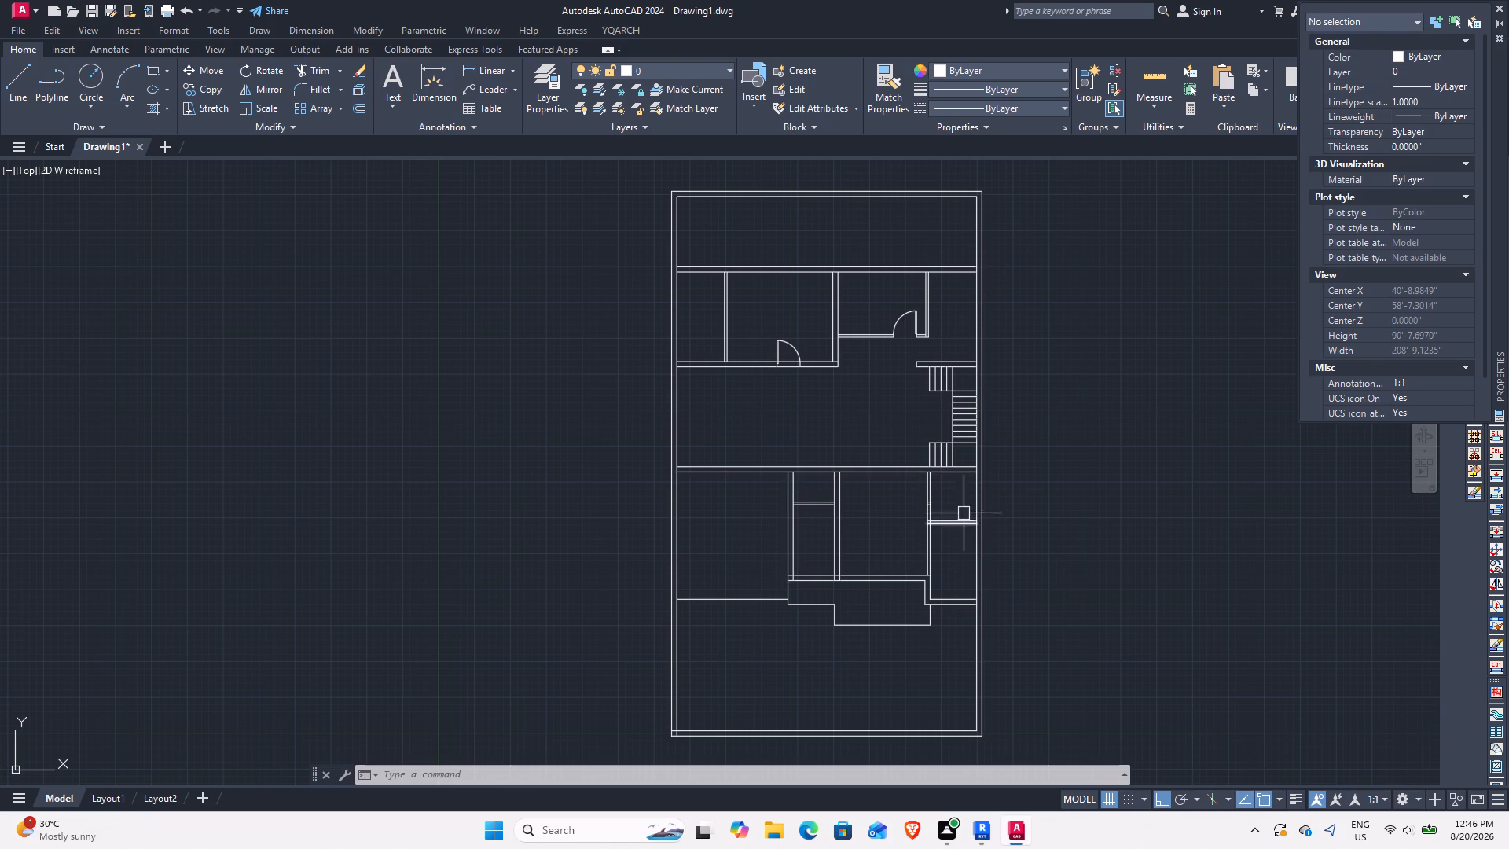
{"action": "left_click", "coordinate": [868, 509]}
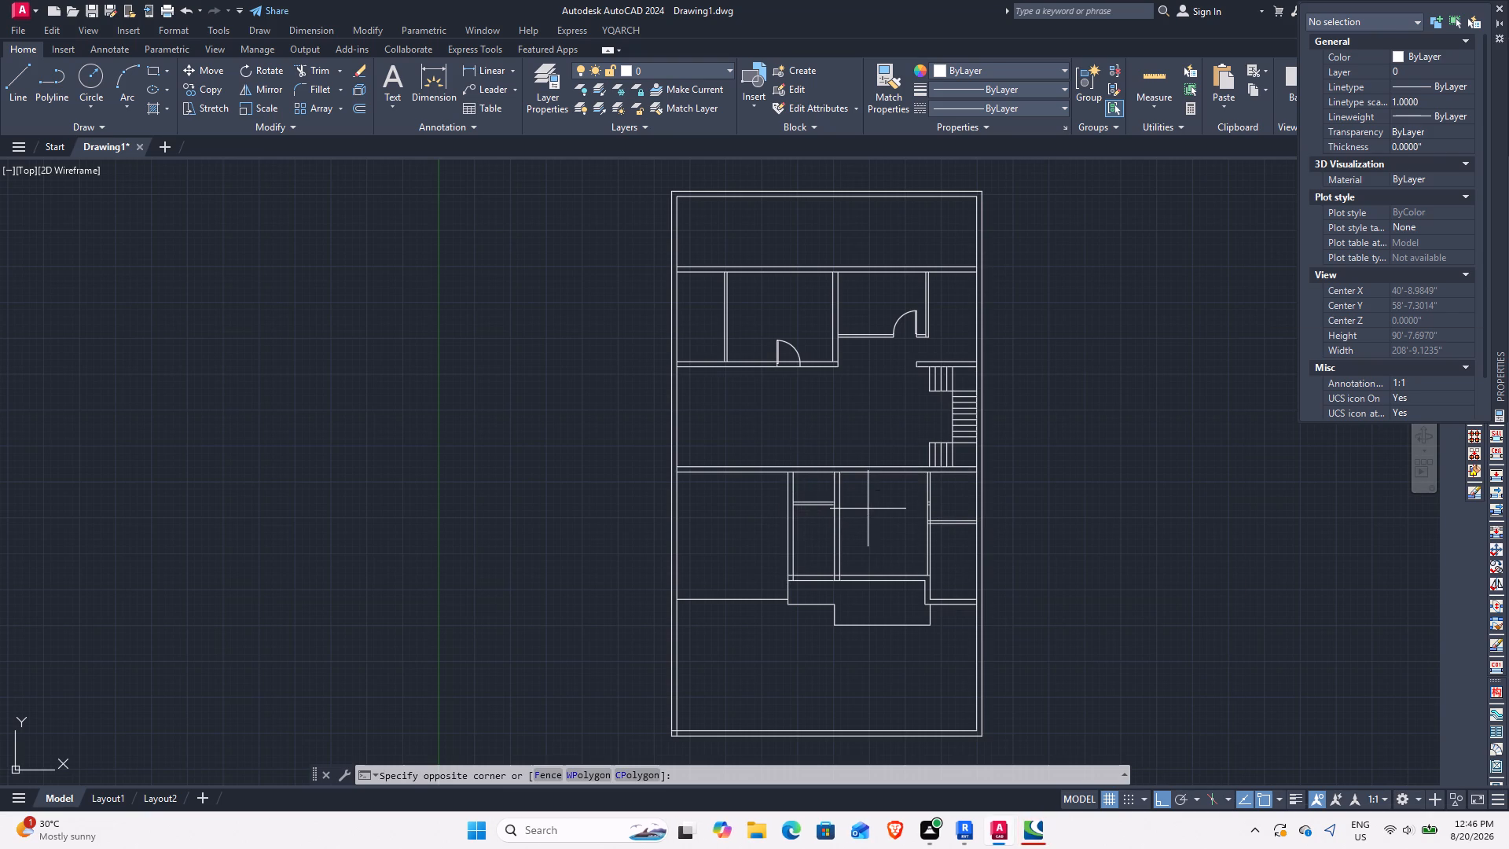
{"action": "middle_click_drag", "start_coordinate": [835, 322], "coordinate": [833, 487]}
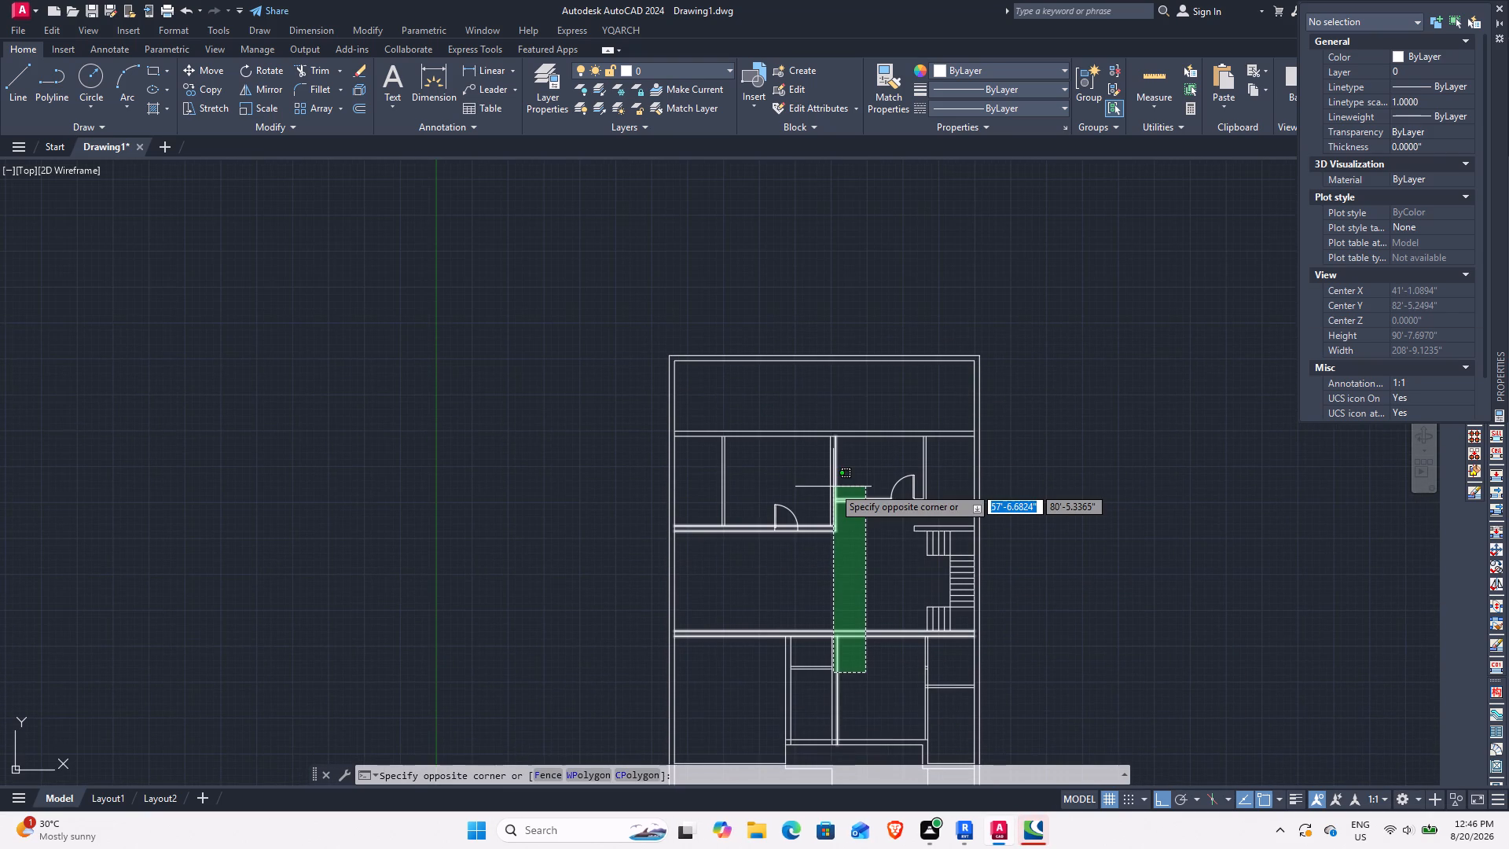
{"action": "key", "text": "Escape"}
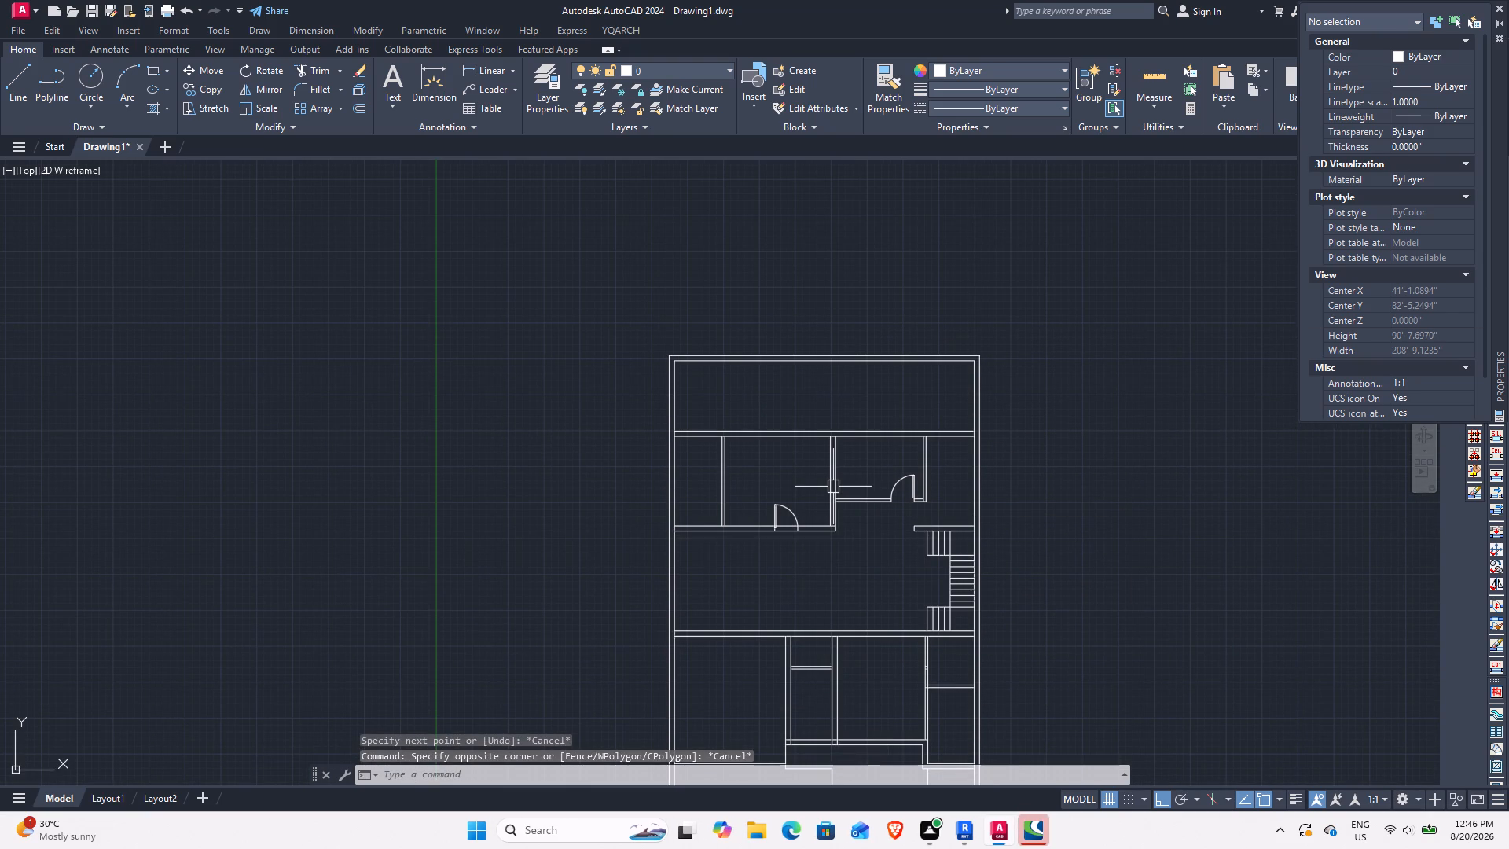
{"action": "scroll", "coordinate": [863, 395], "scroll_direction": "up", "scroll_amount": 2}
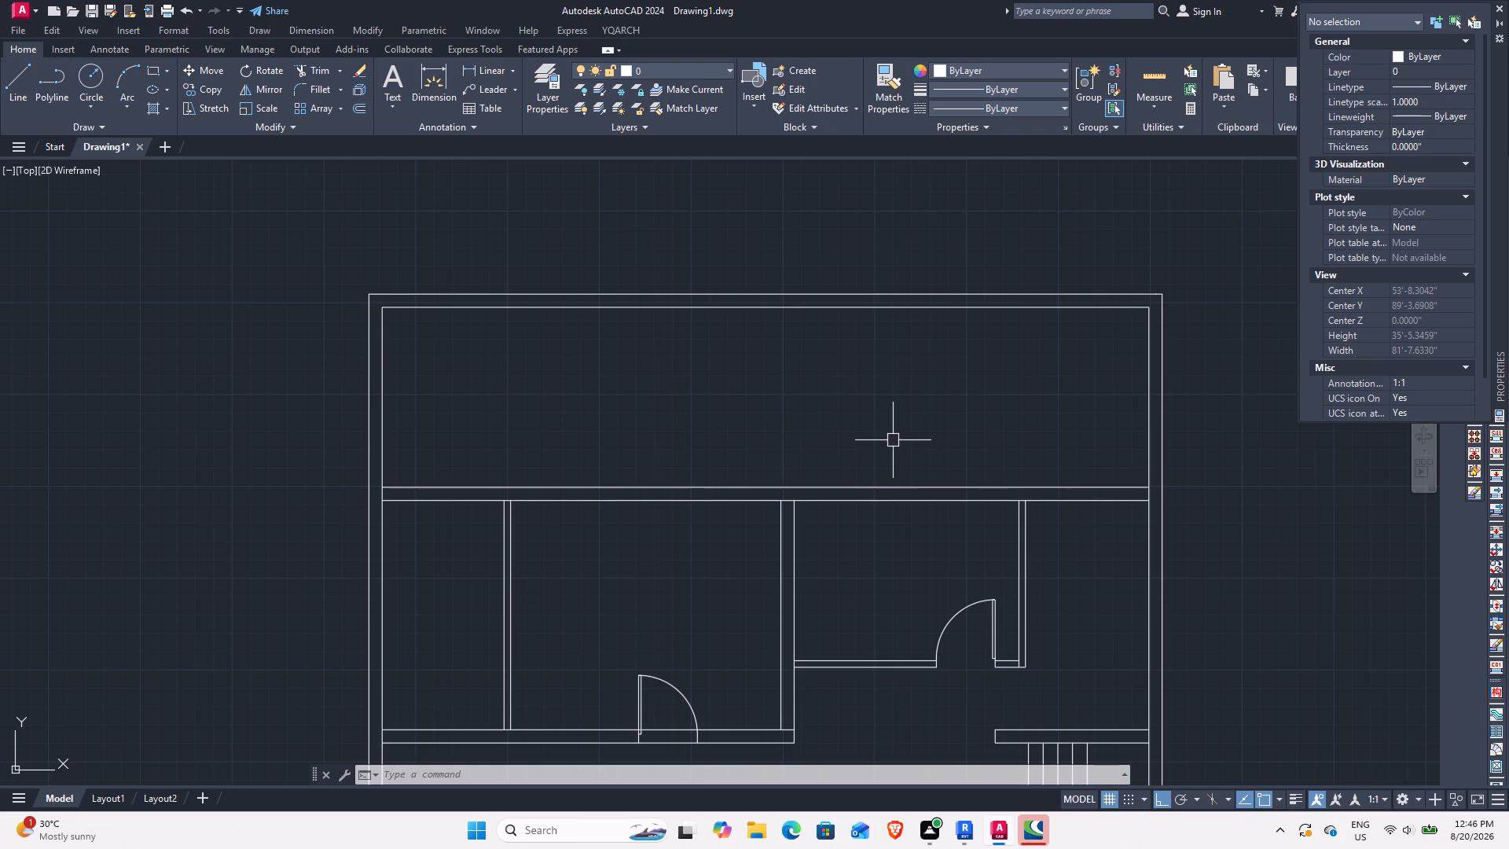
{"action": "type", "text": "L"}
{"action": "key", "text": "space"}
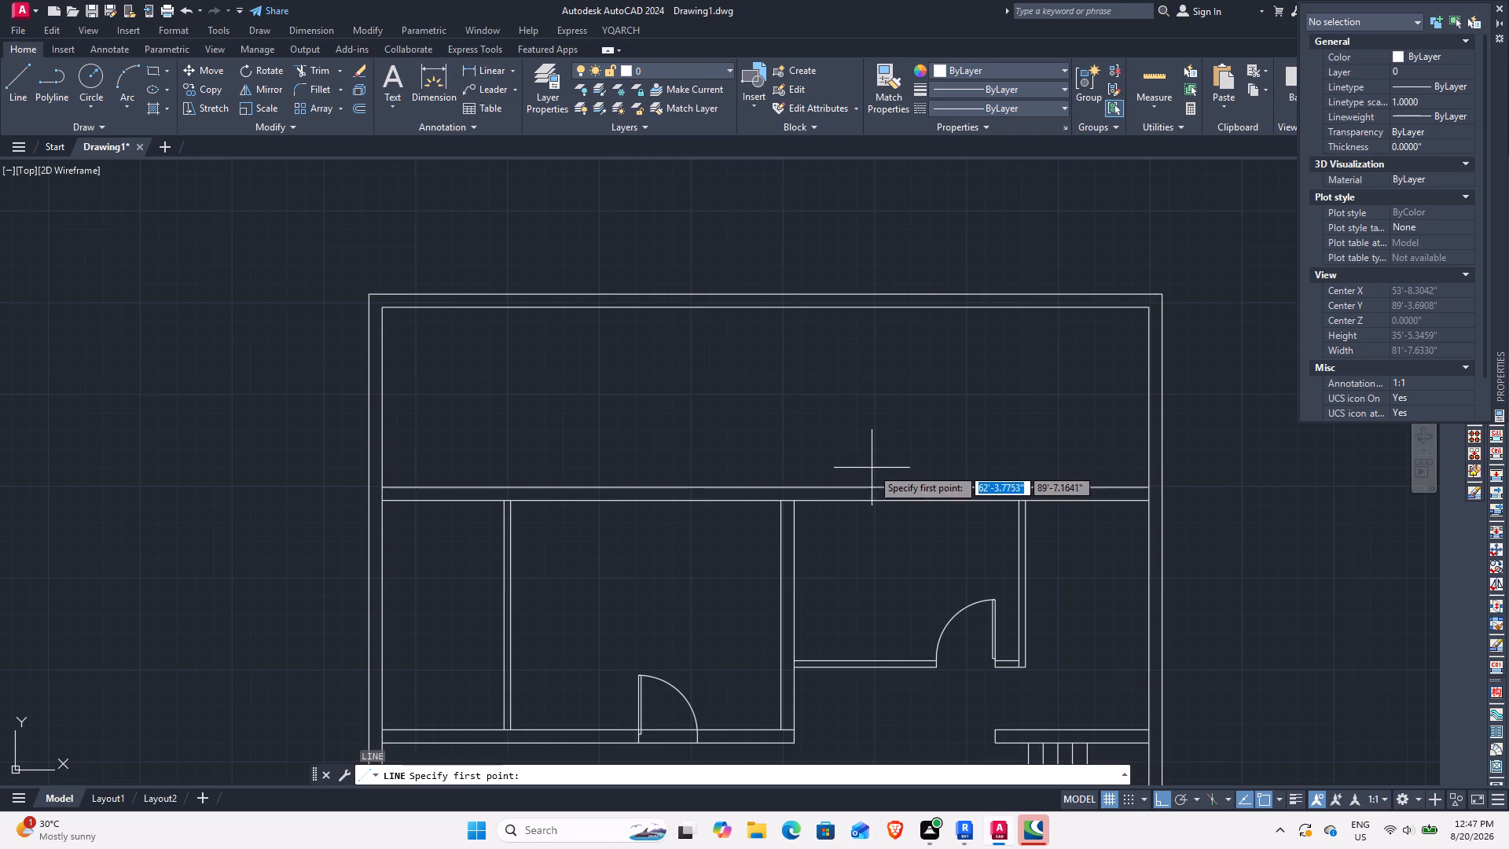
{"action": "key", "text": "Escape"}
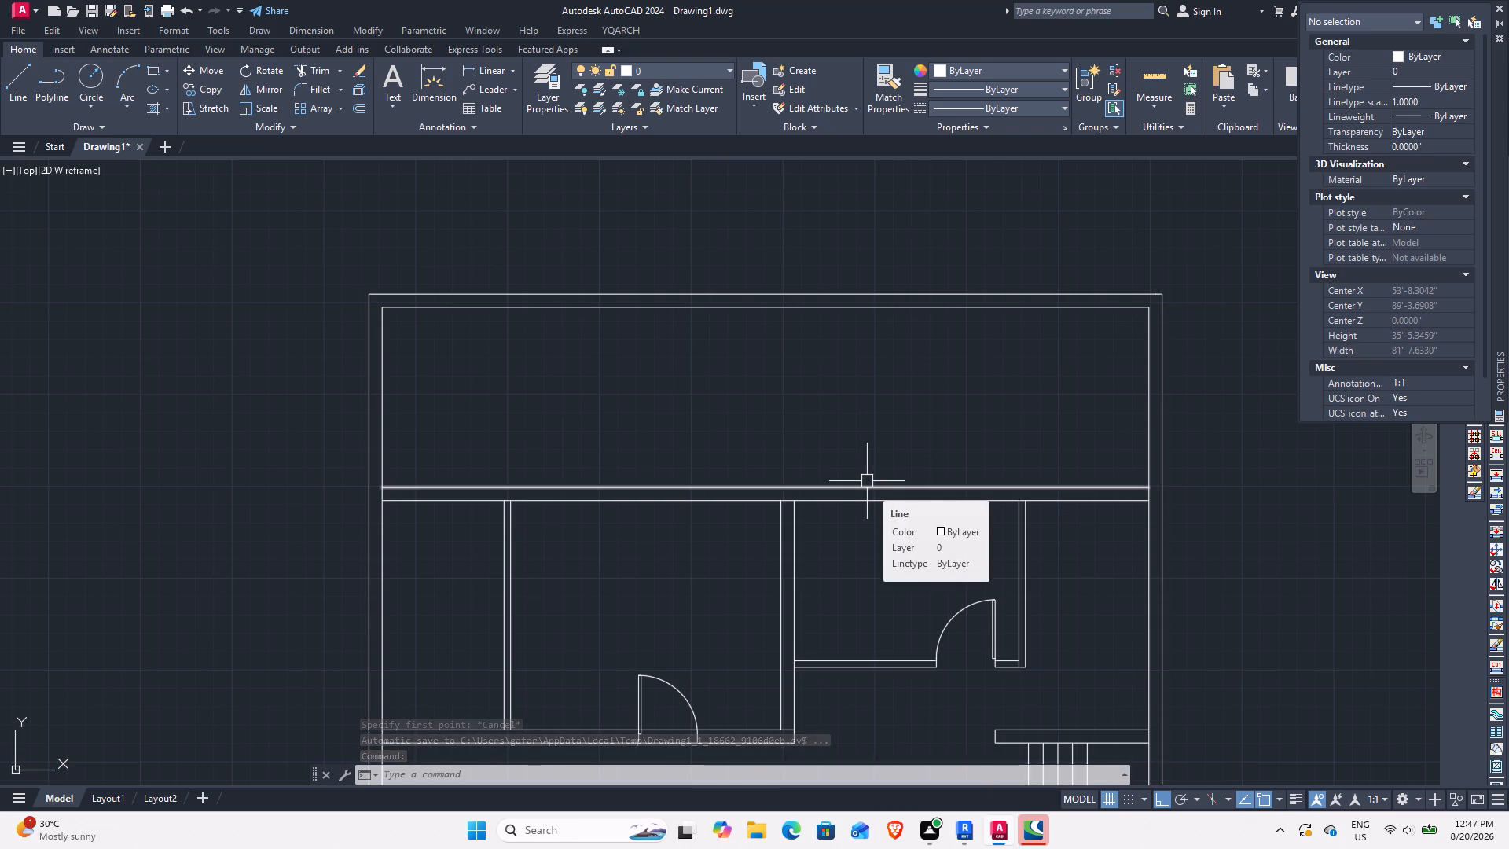
Examine the upper cross wall and its junctions with the partitions and the right outer wall.
{"action": "scroll", "coordinate": [637, 498], "scroll_direction": "up", "scroll_amount": 1}
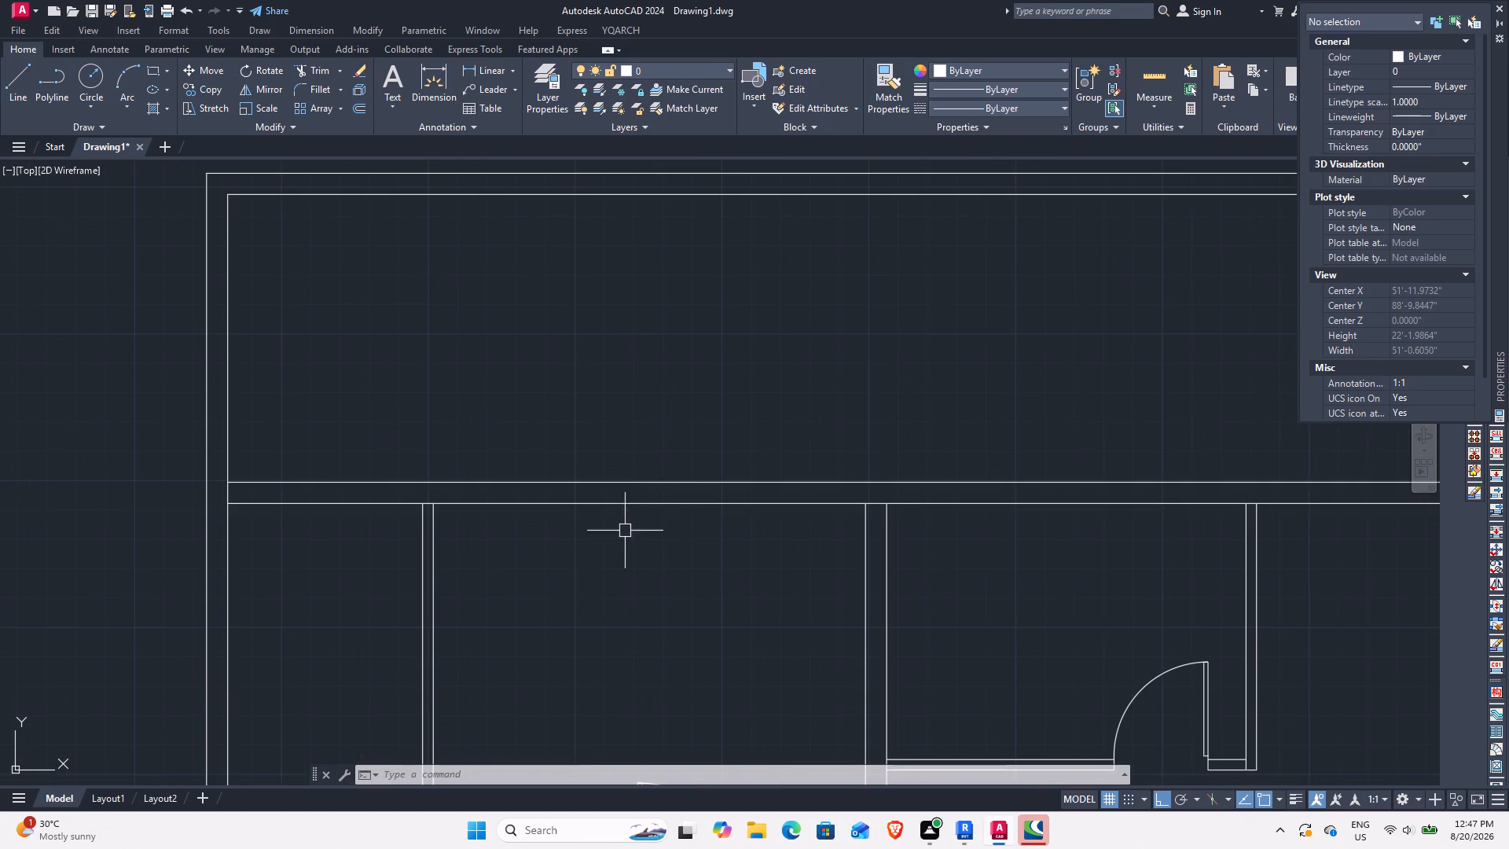
{"action": "middle_click_drag", "start_coordinate": [674, 566], "coordinate": [692, 560]}
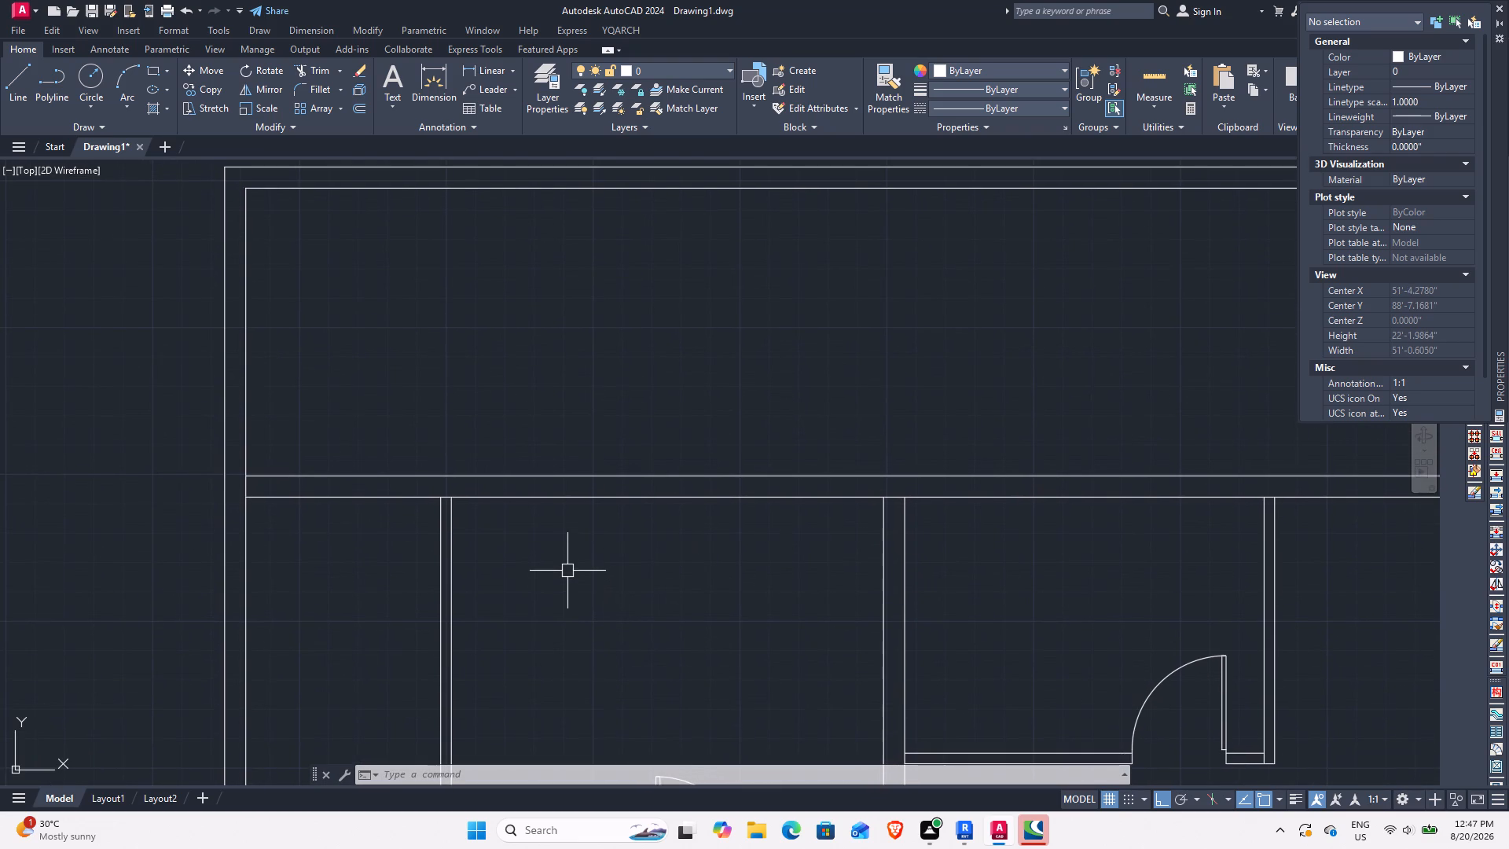
{"action": "scroll", "coordinate": [567, 565], "scroll_direction": "down", "scroll_amount": 2}
{"action": "middle_click_drag", "start_coordinate": [676, 605], "coordinate": [609, 529]}
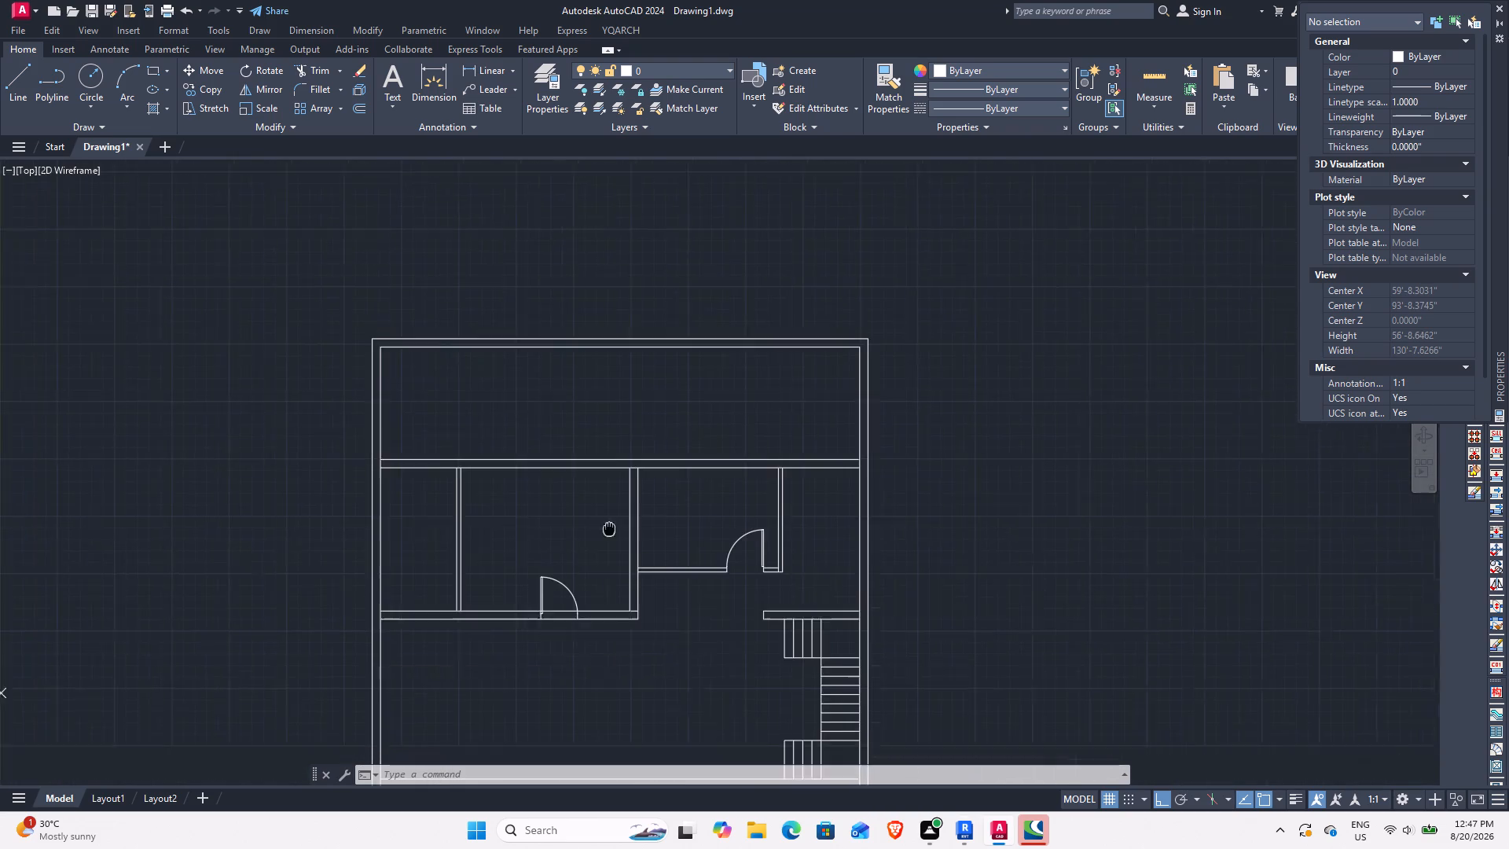
{"action": "middle_click_drag", "start_coordinate": [609, 529], "coordinate": [508, 512]}
{"action": "scroll", "coordinate": [730, 428], "scroll_direction": "up", "scroll_amount": 2}
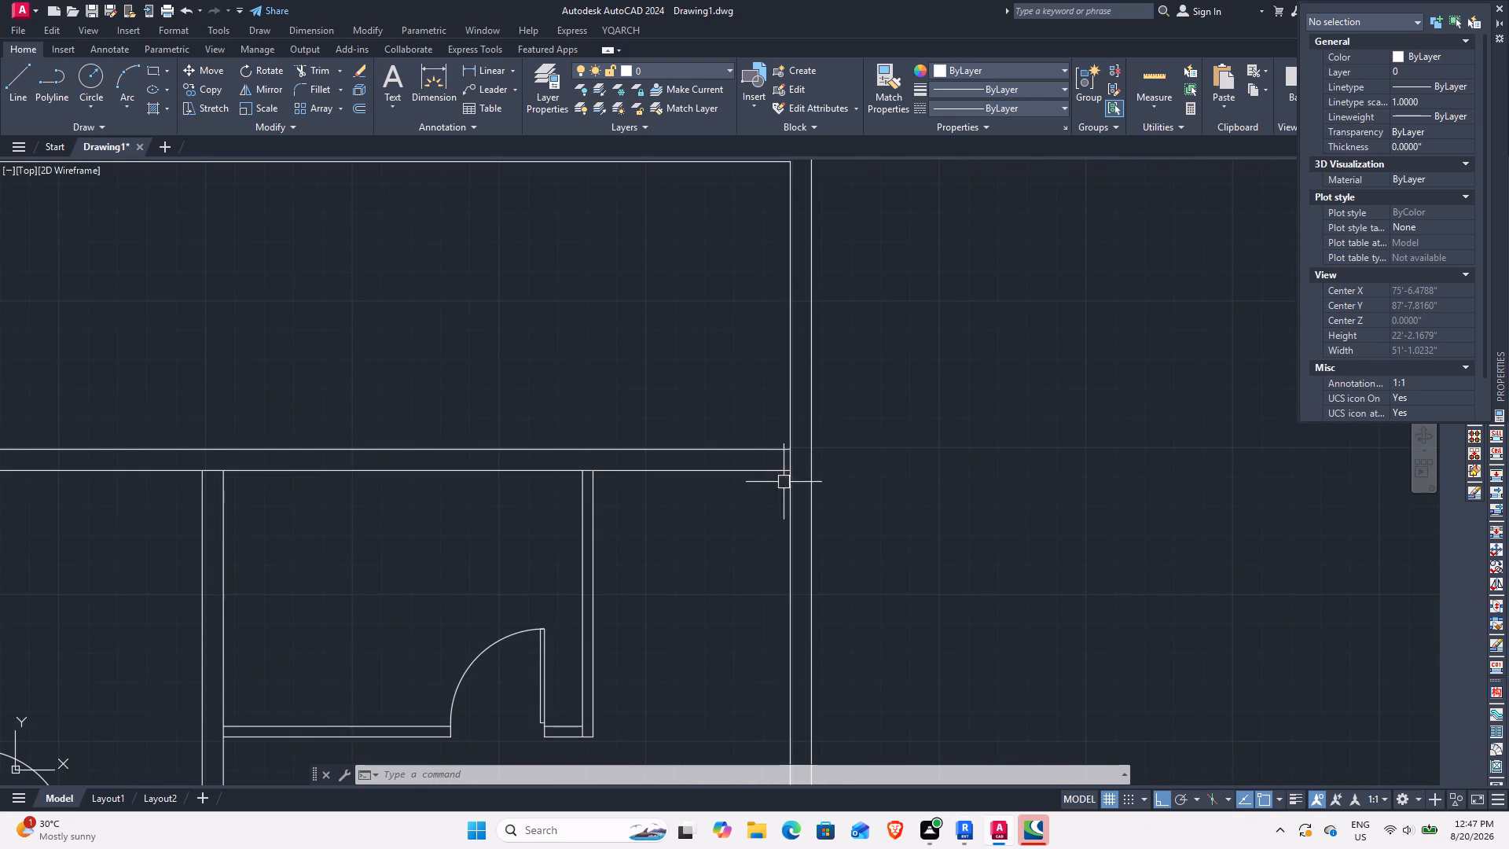
{"action": "scroll", "coordinate": [850, 469], "scroll_direction": "down", "scroll_amount": 2}
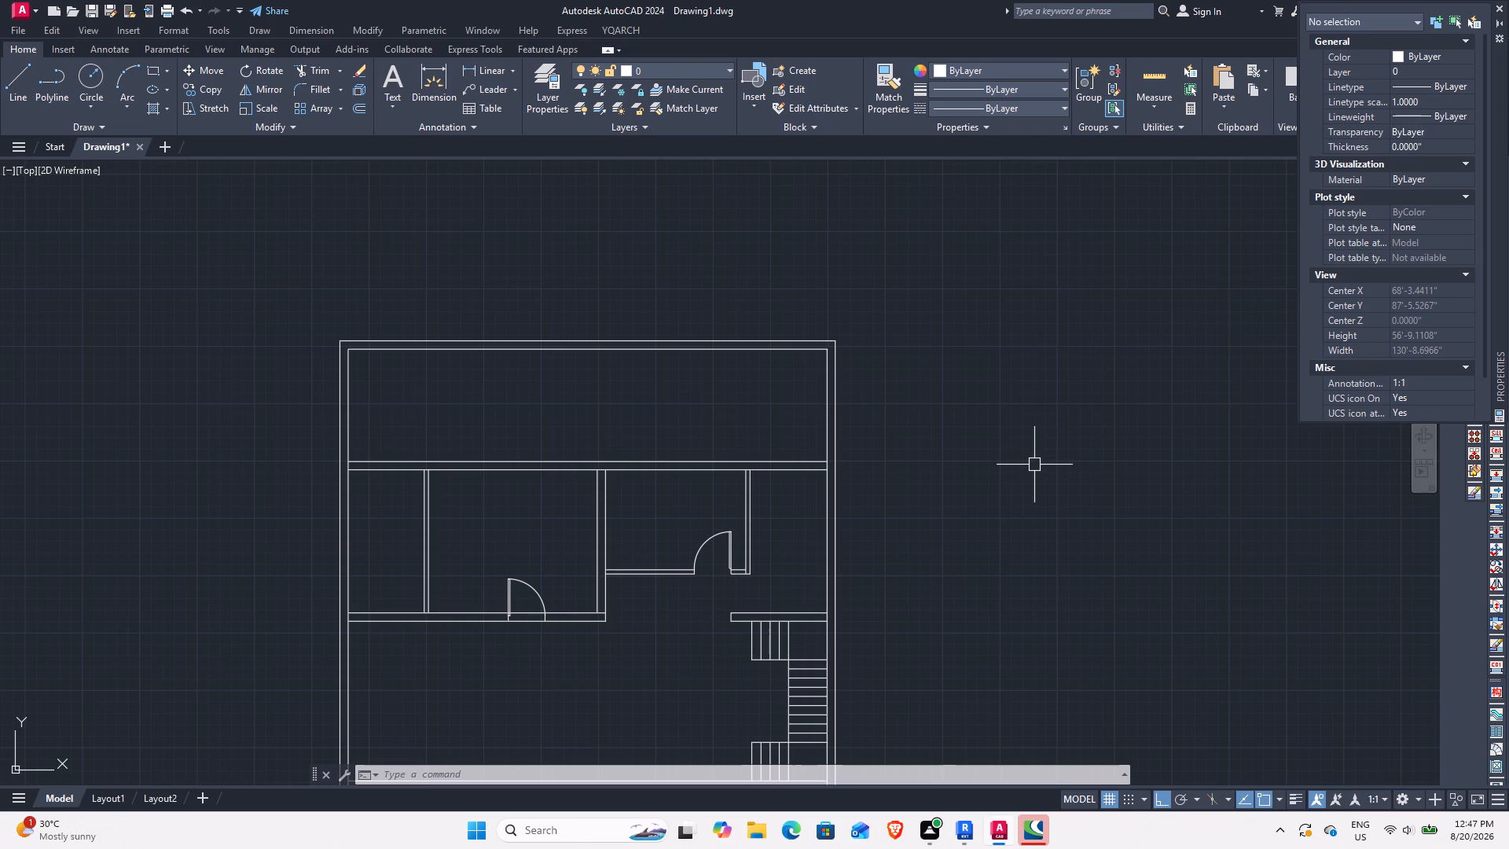
{"action": "scroll", "coordinate": [827, 473], "scroll_direction": "up", "scroll_amount": 2}
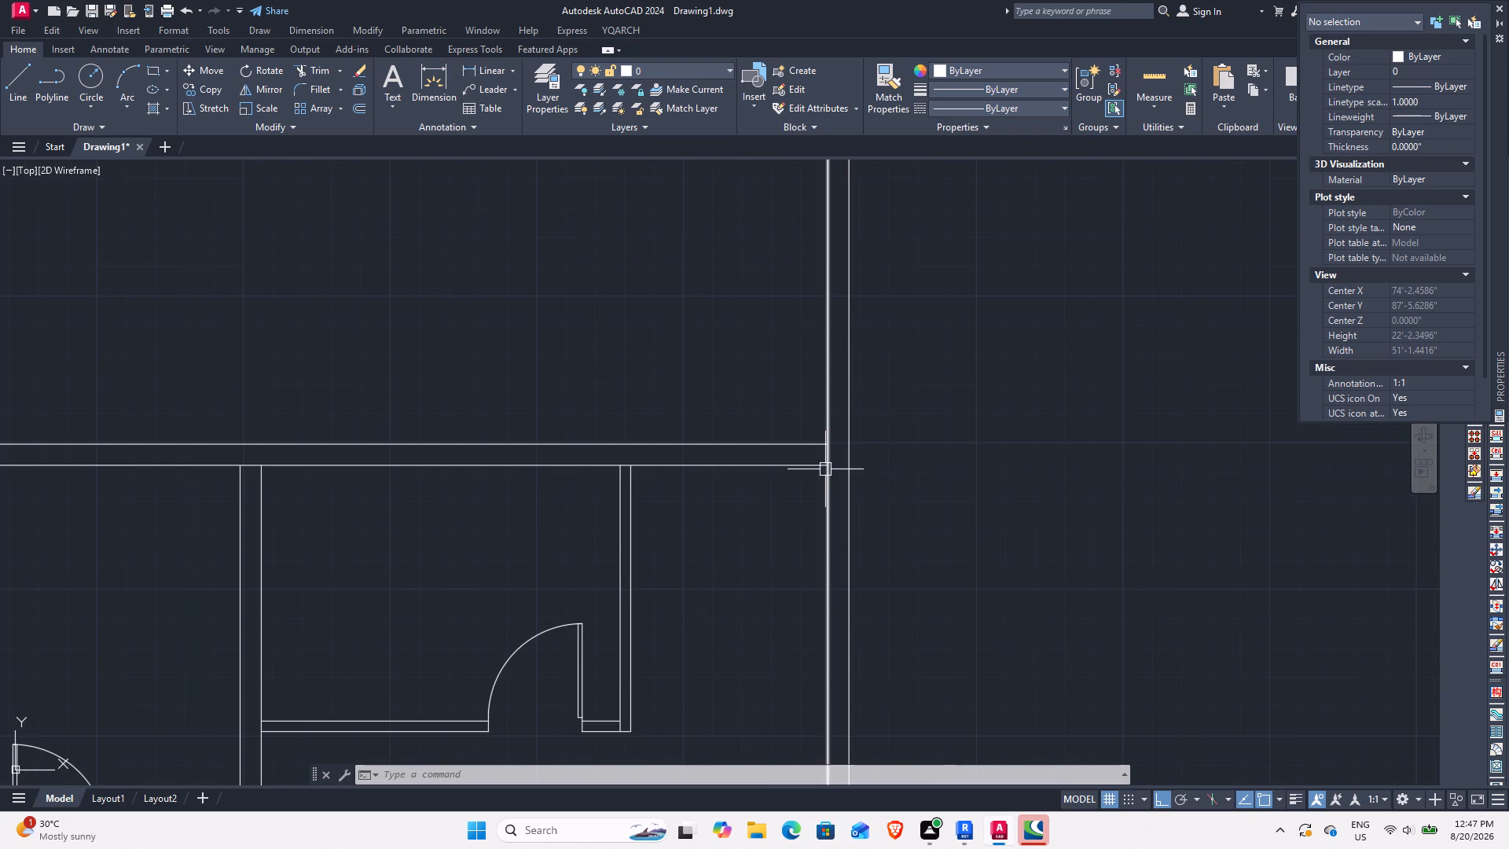
{"action": "scroll", "coordinate": [985, 472], "scroll_direction": "down", "scroll_amount": 1}
{"action": "middle_click_drag", "start_coordinate": [1021, 476], "coordinate": [877, 464]}
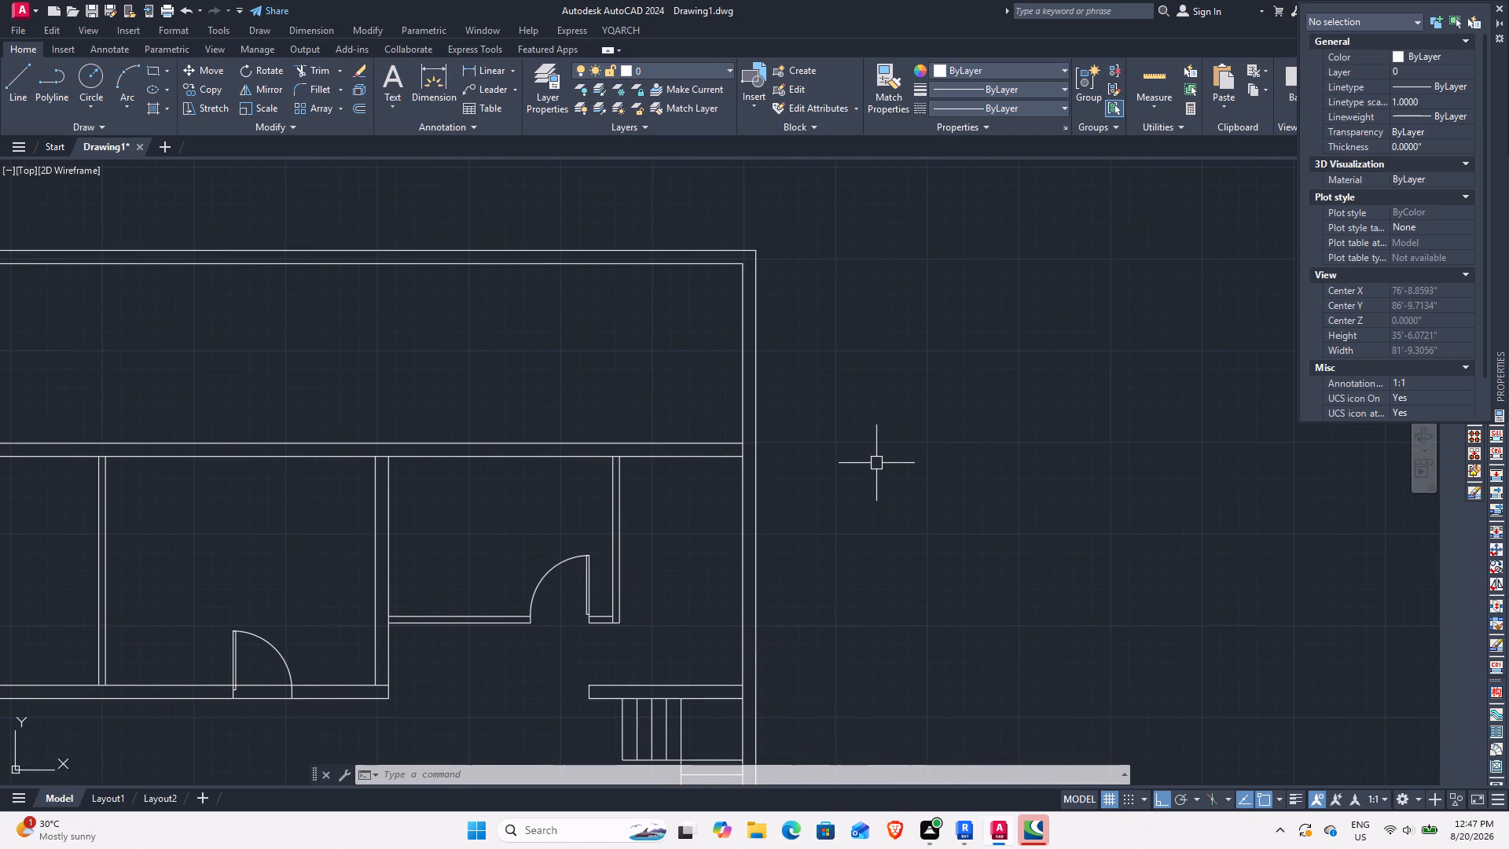
Draw a rectangle 9" long and 18" wide in the empty space outside the right outer wall.
{"action": "type", "text": "REC"}
{"action": "key", "text": "space"}
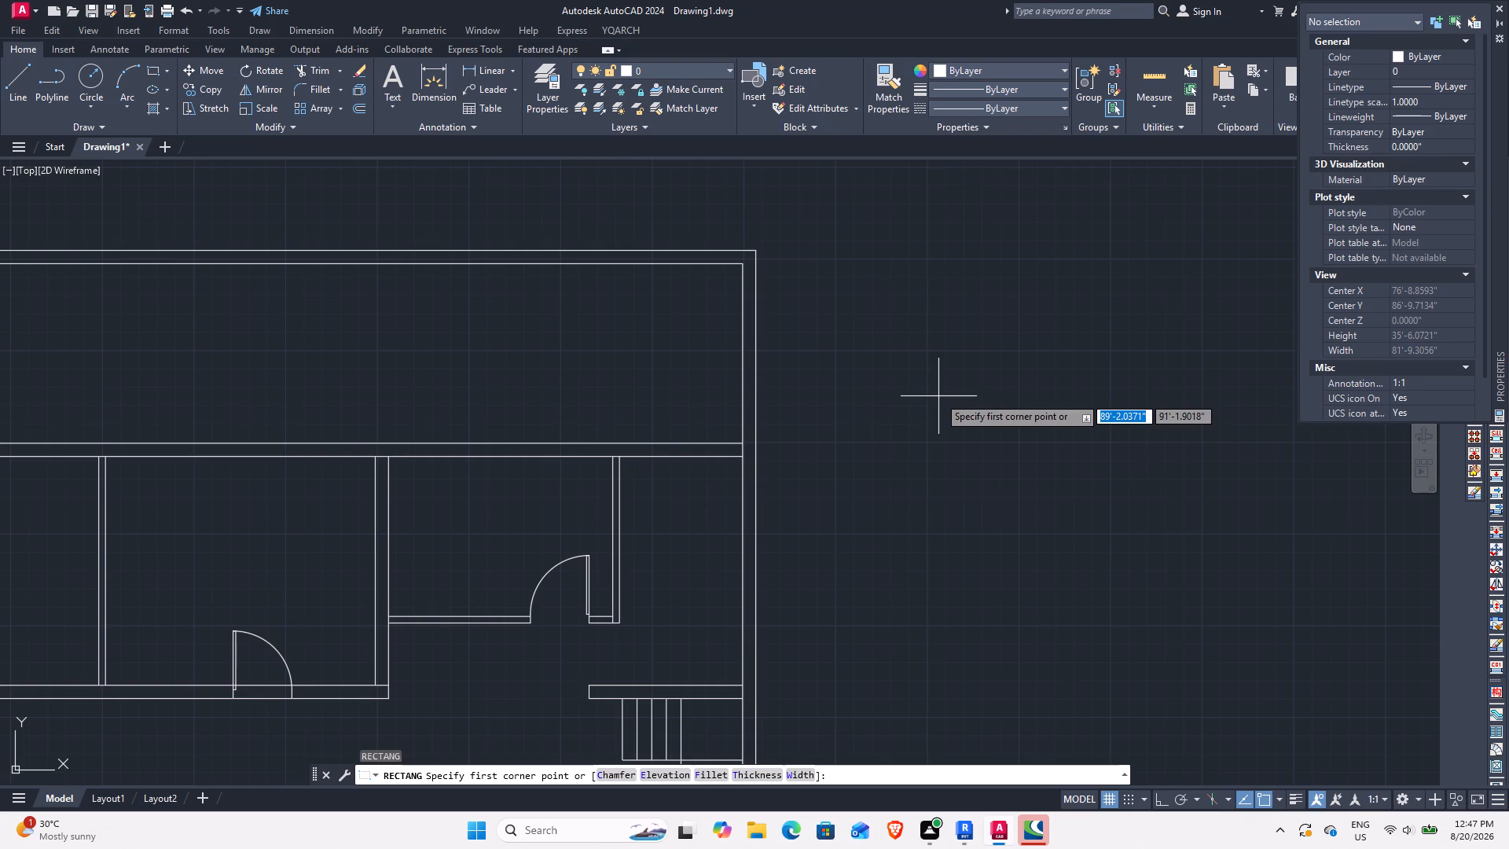
{"action": "left_click", "coordinate": [938, 396]}
{"action": "type", "text": "D"}
{"action": "key", "text": "space"}
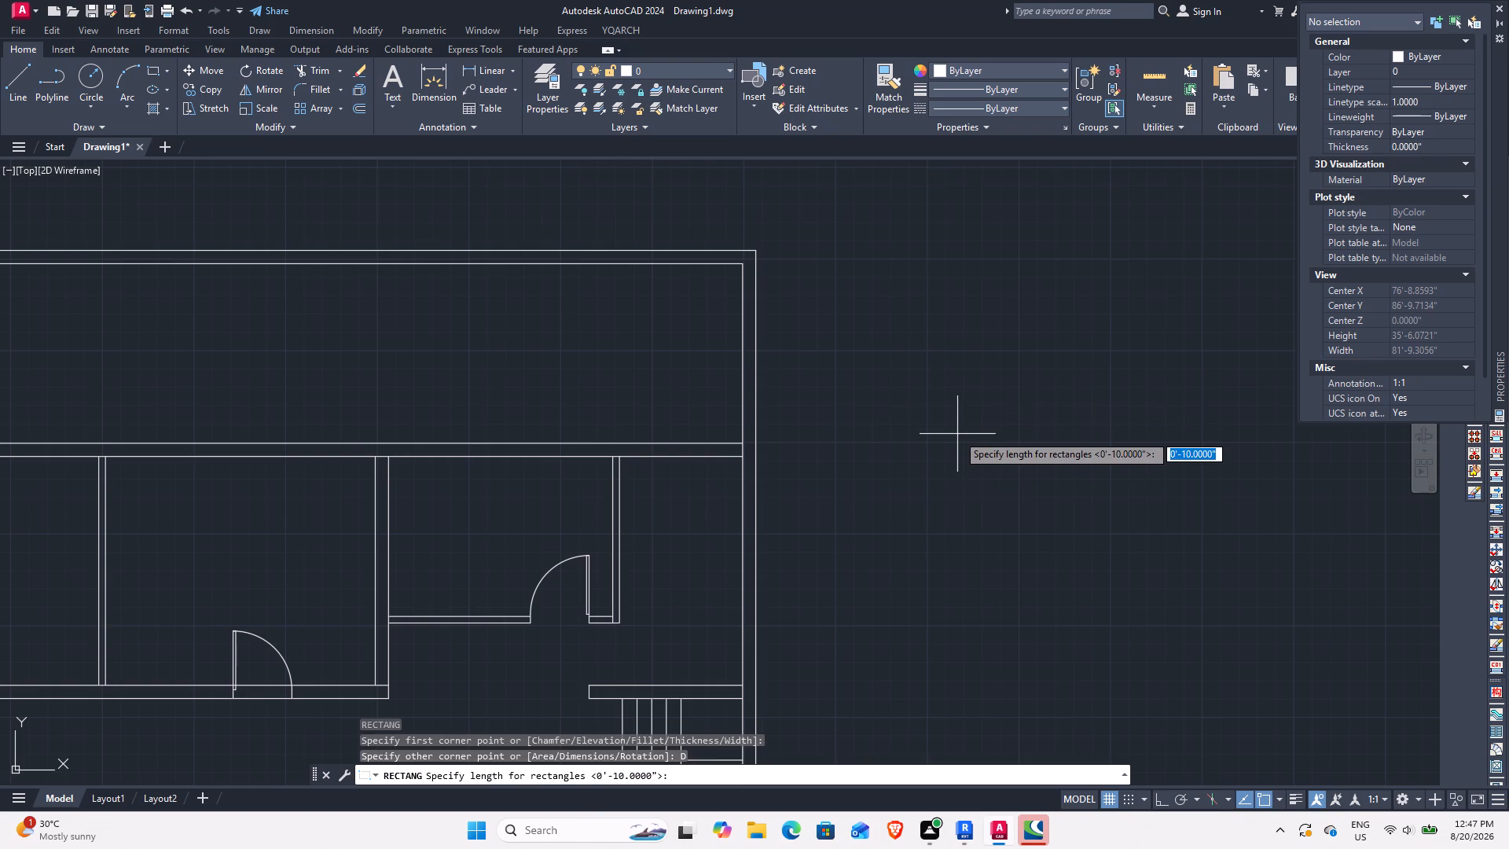
{"action": "key", "text": "9"}
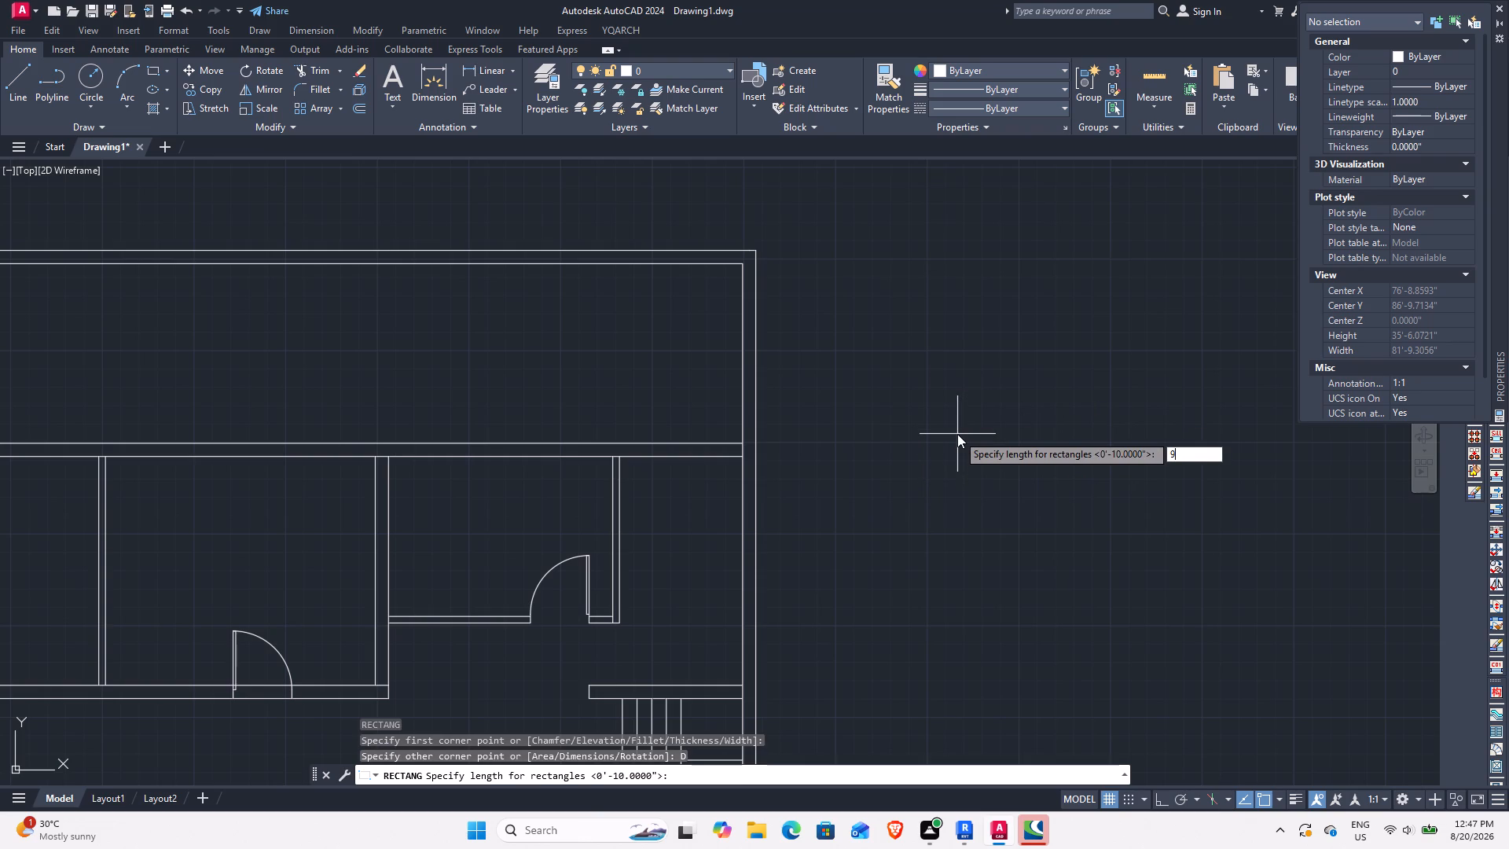
{"action": "key", "text": "space"}
{"action": "type", "text": "18"}
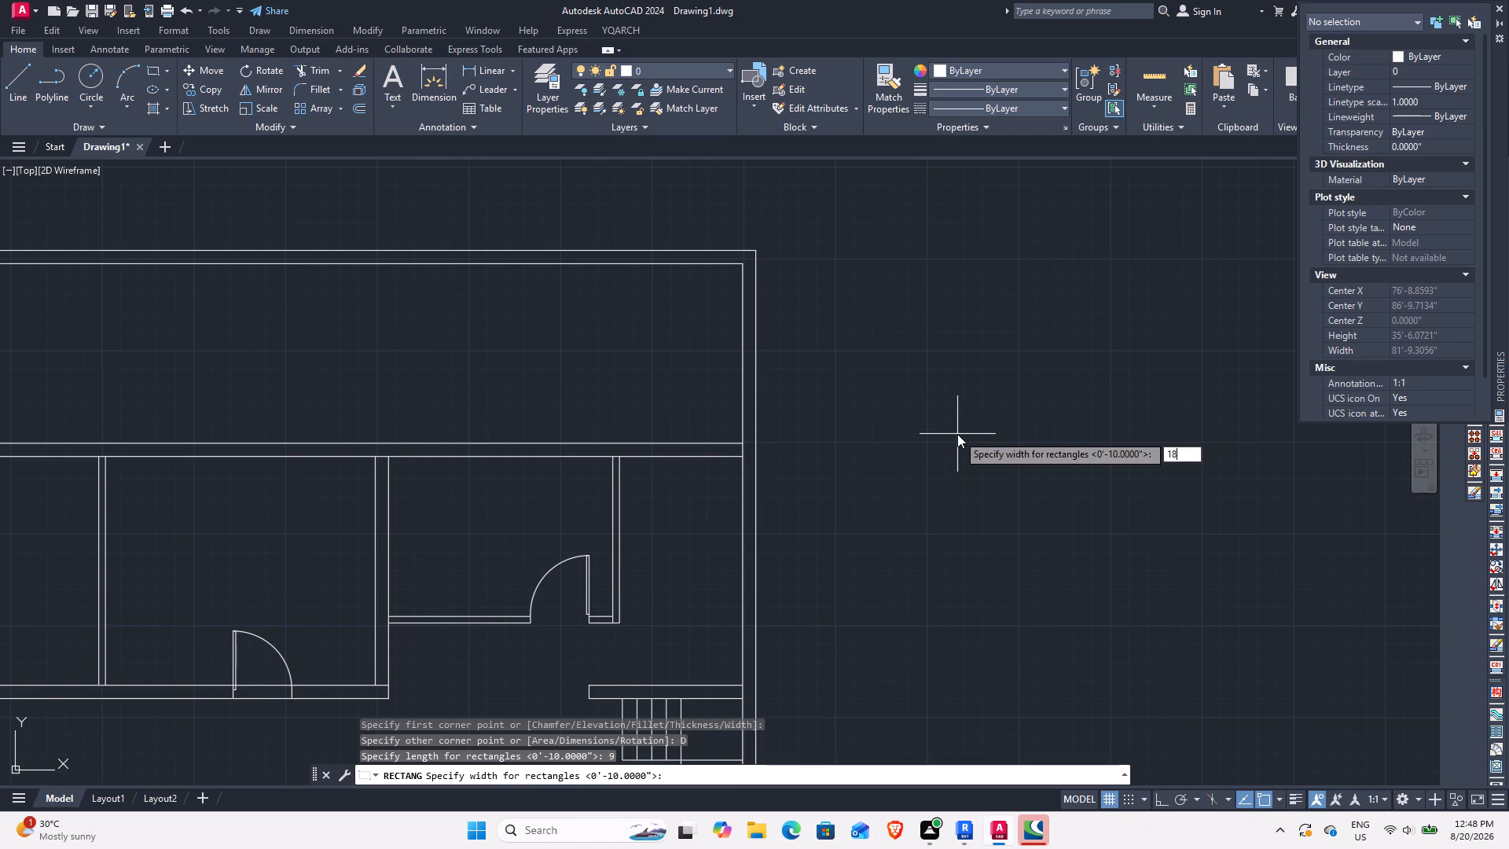
{"action": "key", "text": "space"}
{"action": "left_click", "coordinate": [1014, 483]}
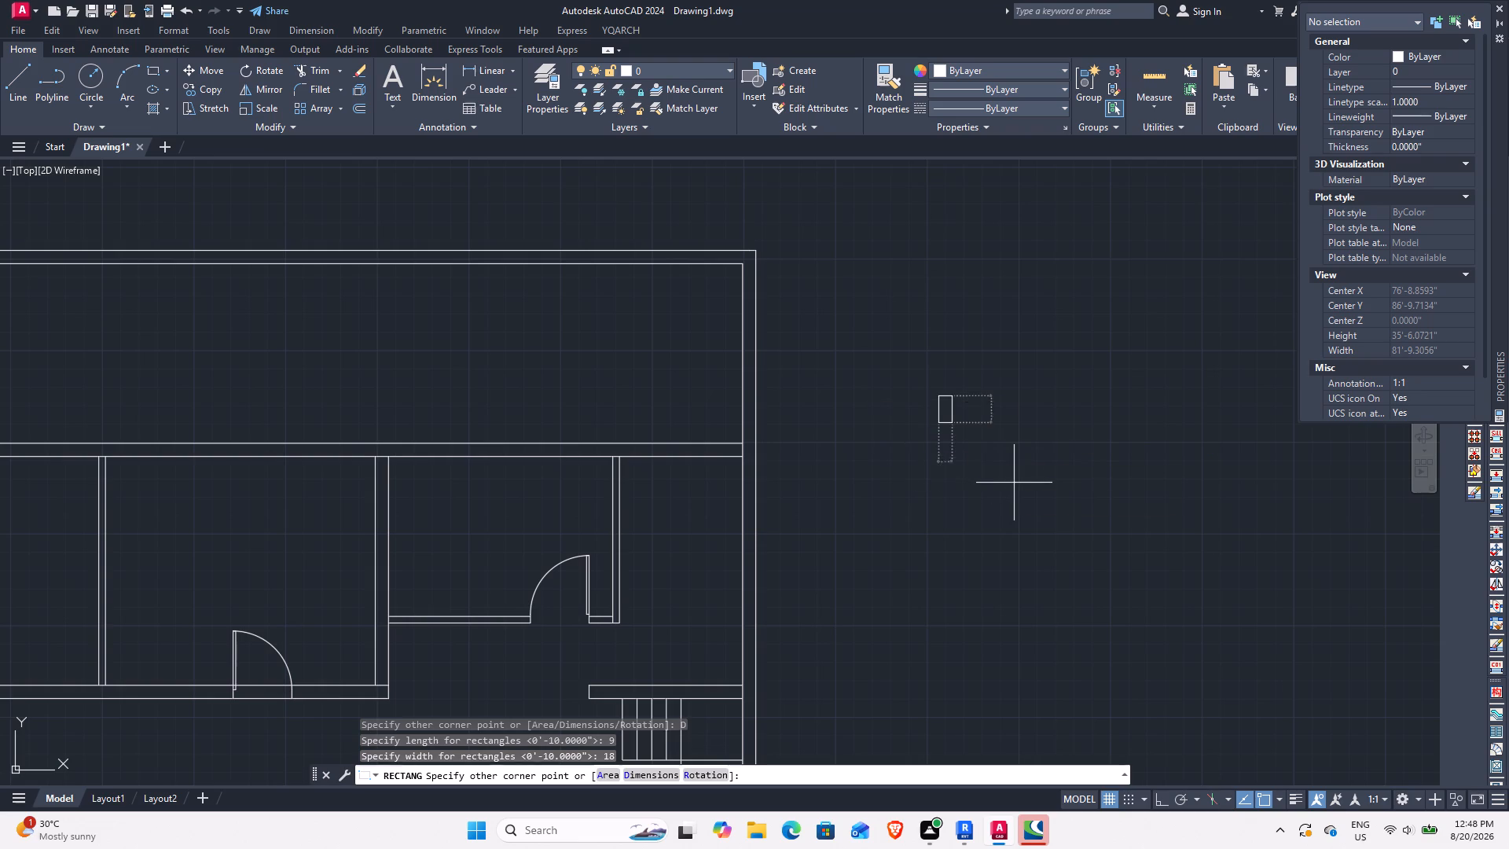
Examine the floor plan from the upper rooms down to the stepped front outline and back to the upper-right corner.
{"action": "scroll", "coordinate": [926, 399], "scroll_direction": "up", "scroll_amount": 2}
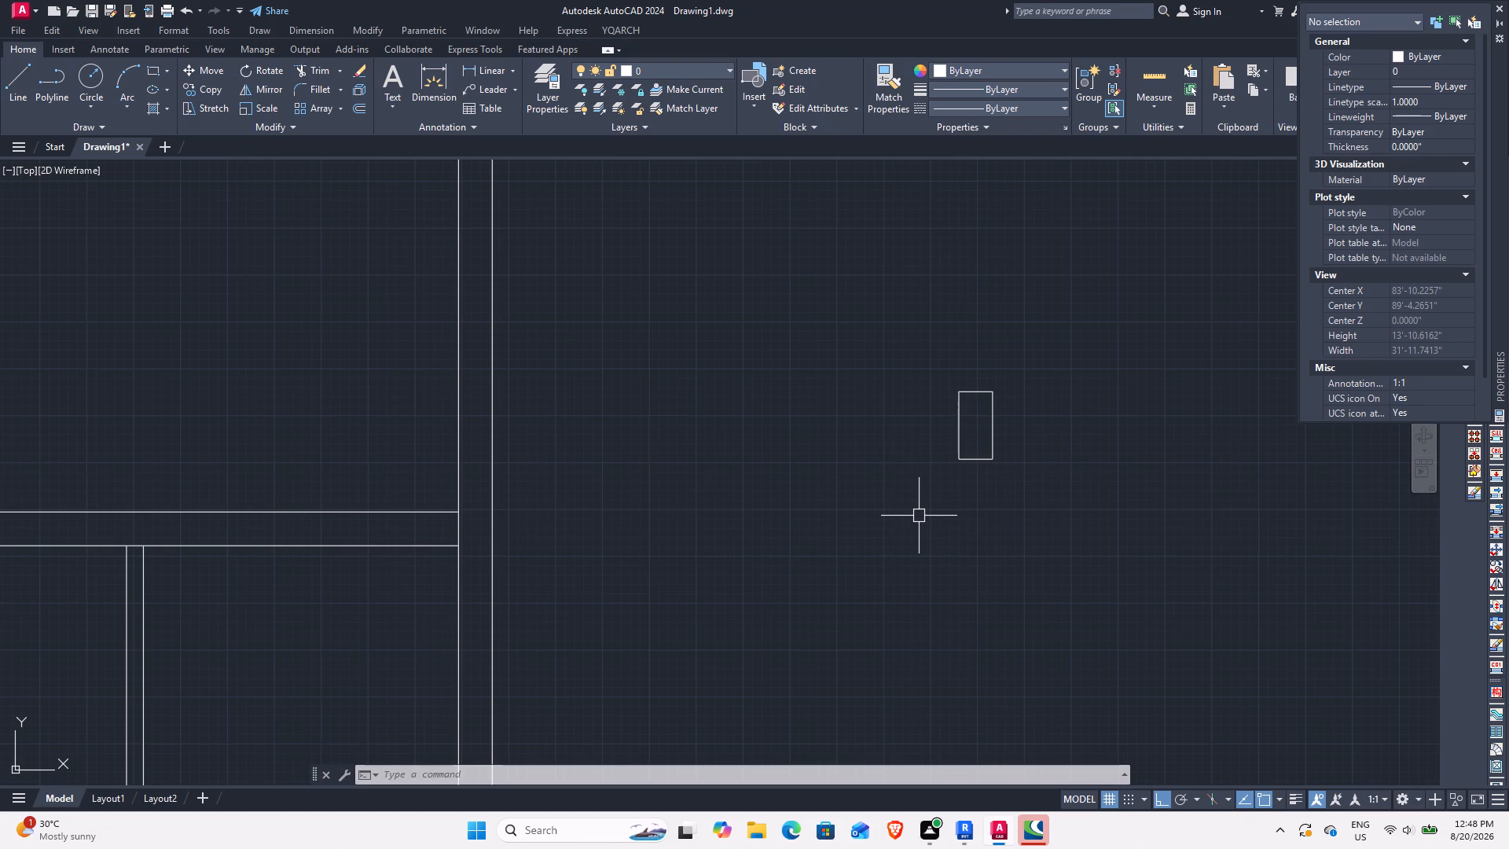
{"action": "middle_click_drag", "start_coordinate": [931, 579], "coordinate": [1063, 436]}
{"action": "scroll", "coordinate": [1015, 458], "scroll_direction": "down", "scroll_amount": 3}
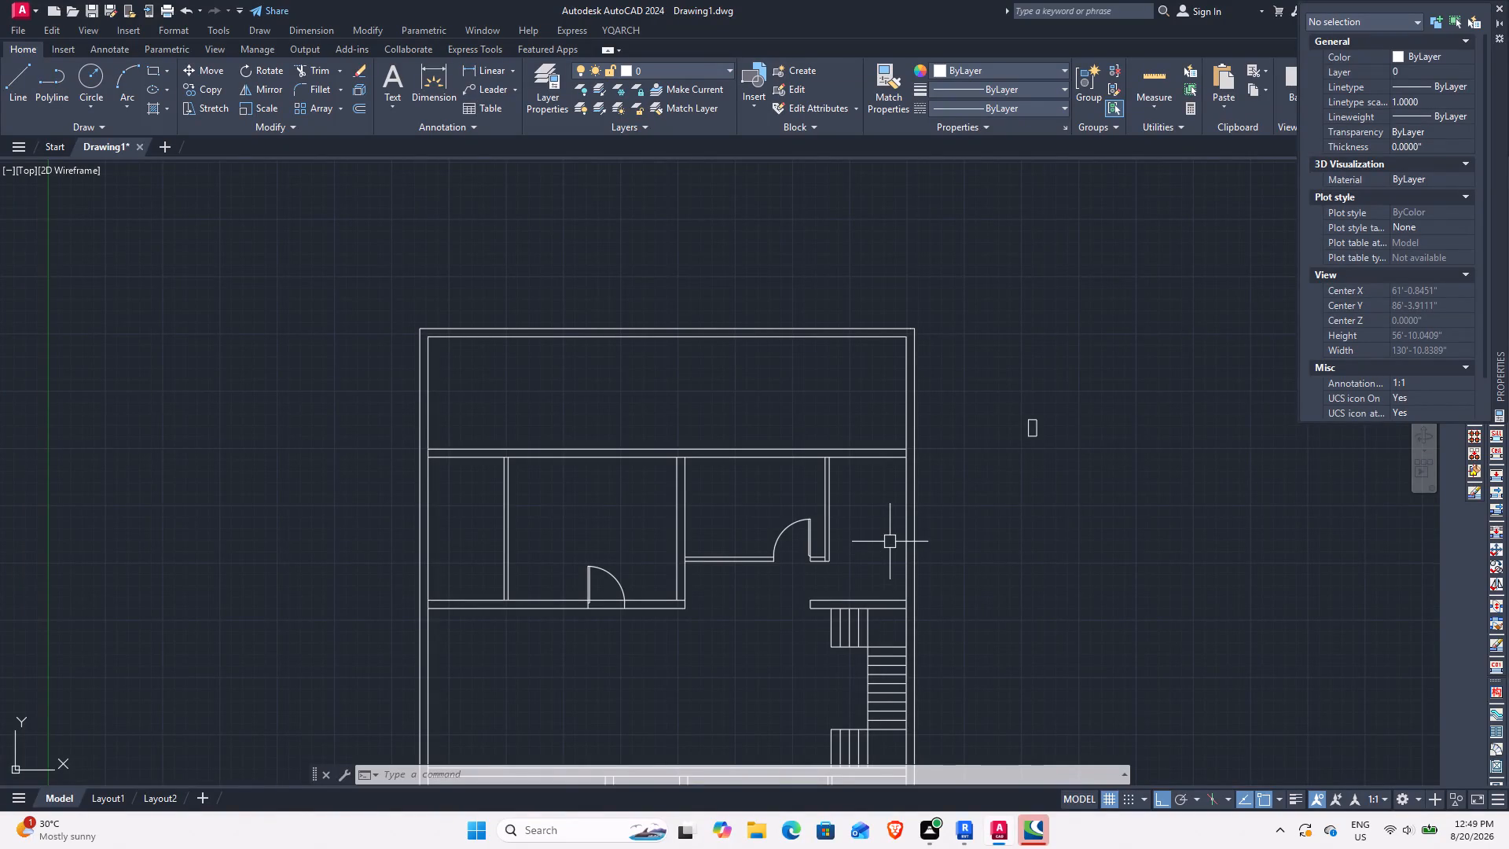
{"action": "middle_click_drag", "start_coordinate": [927, 703], "coordinate": [861, 348]}
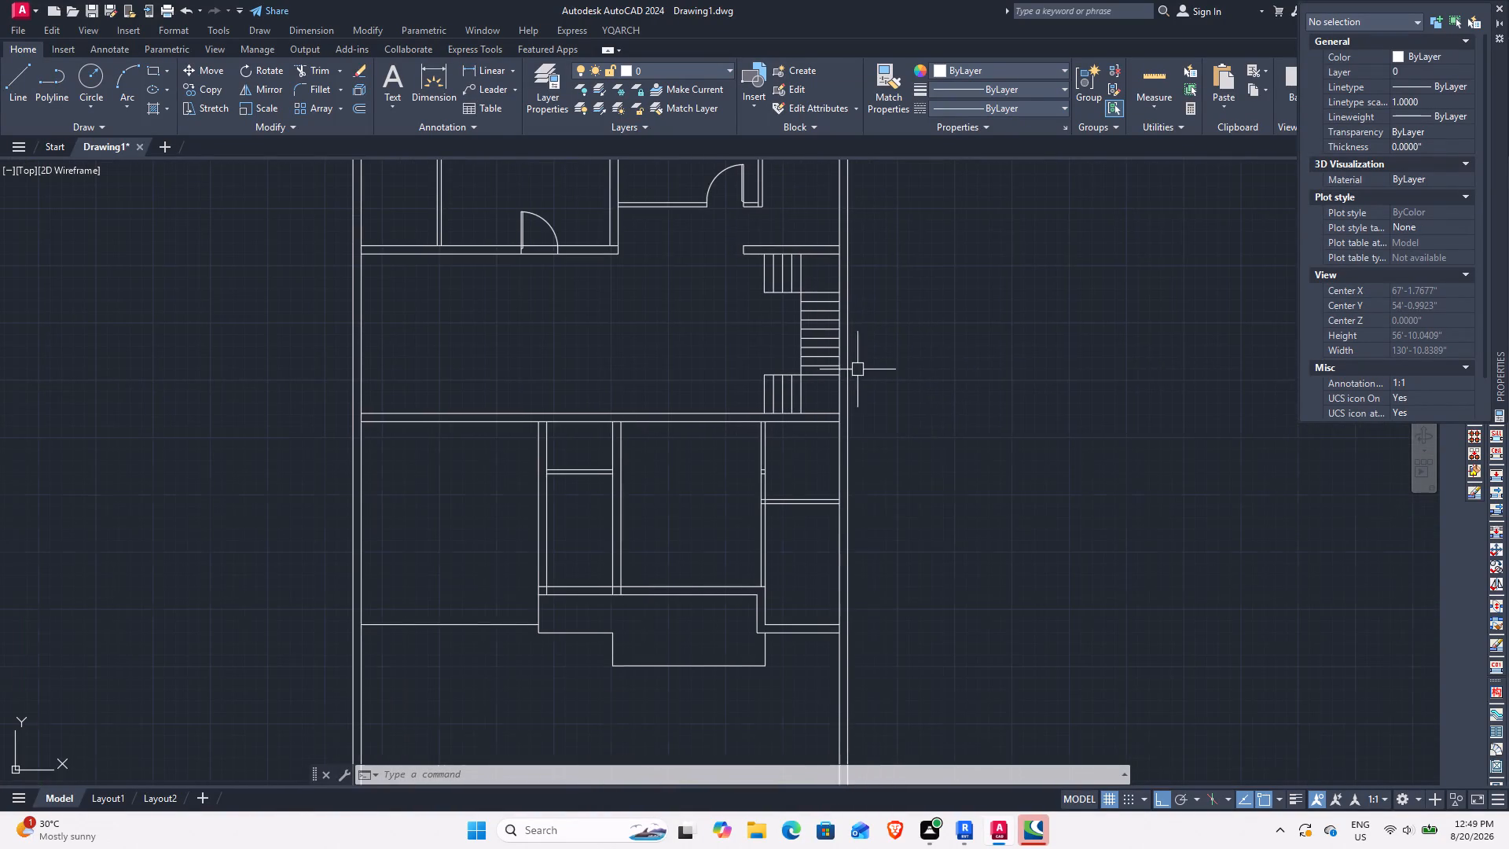
{"action": "scroll", "coordinate": [835, 645], "scroll_direction": "up", "scroll_amount": 3}
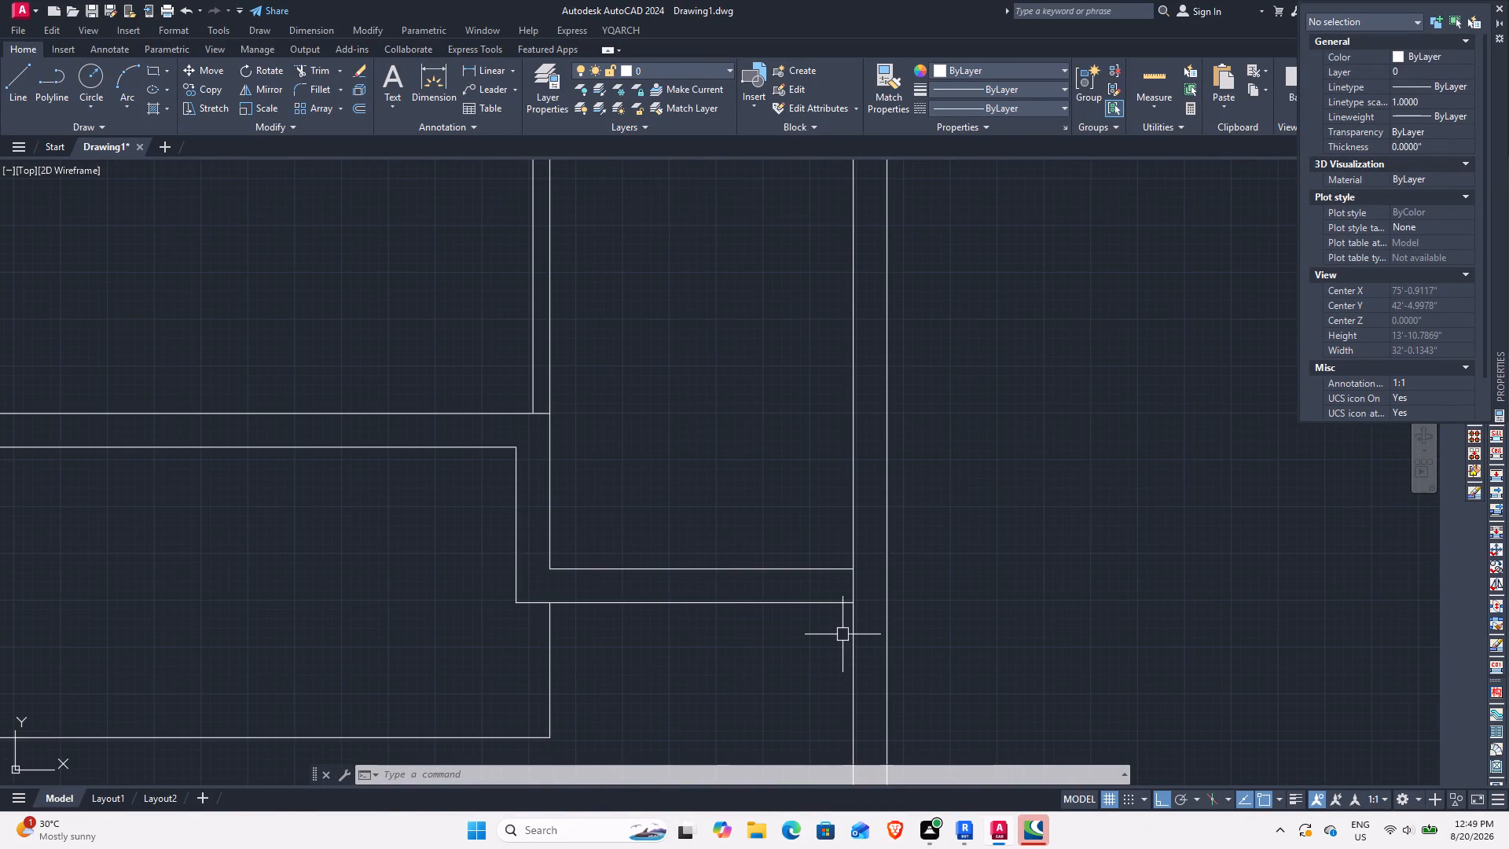
{"action": "scroll", "coordinate": [909, 564], "scroll_direction": "down", "scroll_amount": 4}
{"action": "middle_click_drag", "start_coordinate": [857, 207], "coordinate": [855, 355]}
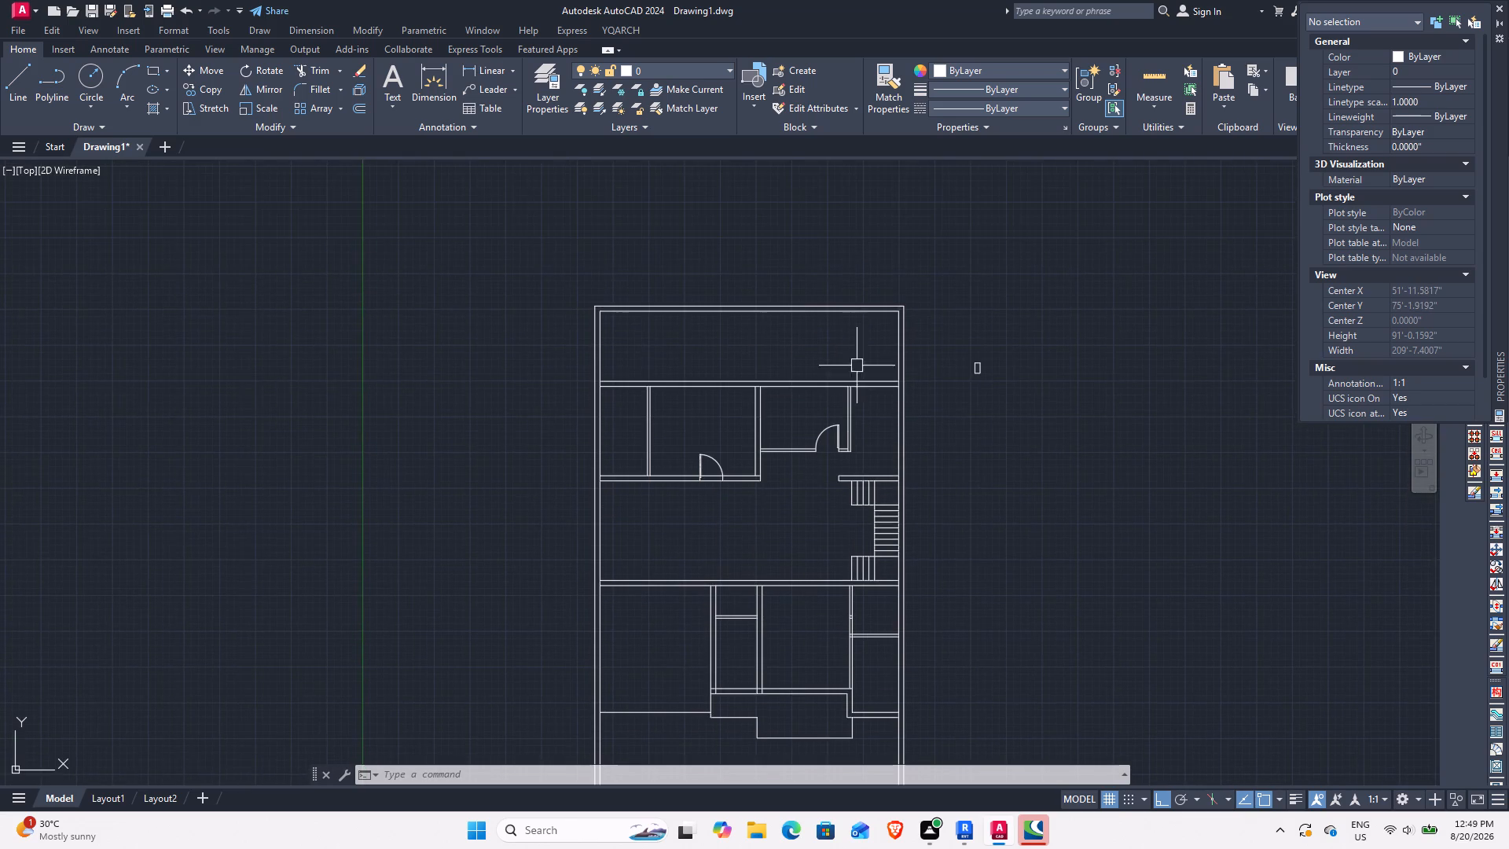
{"action": "scroll", "coordinate": [890, 321], "scroll_direction": "up", "scroll_amount": 3}
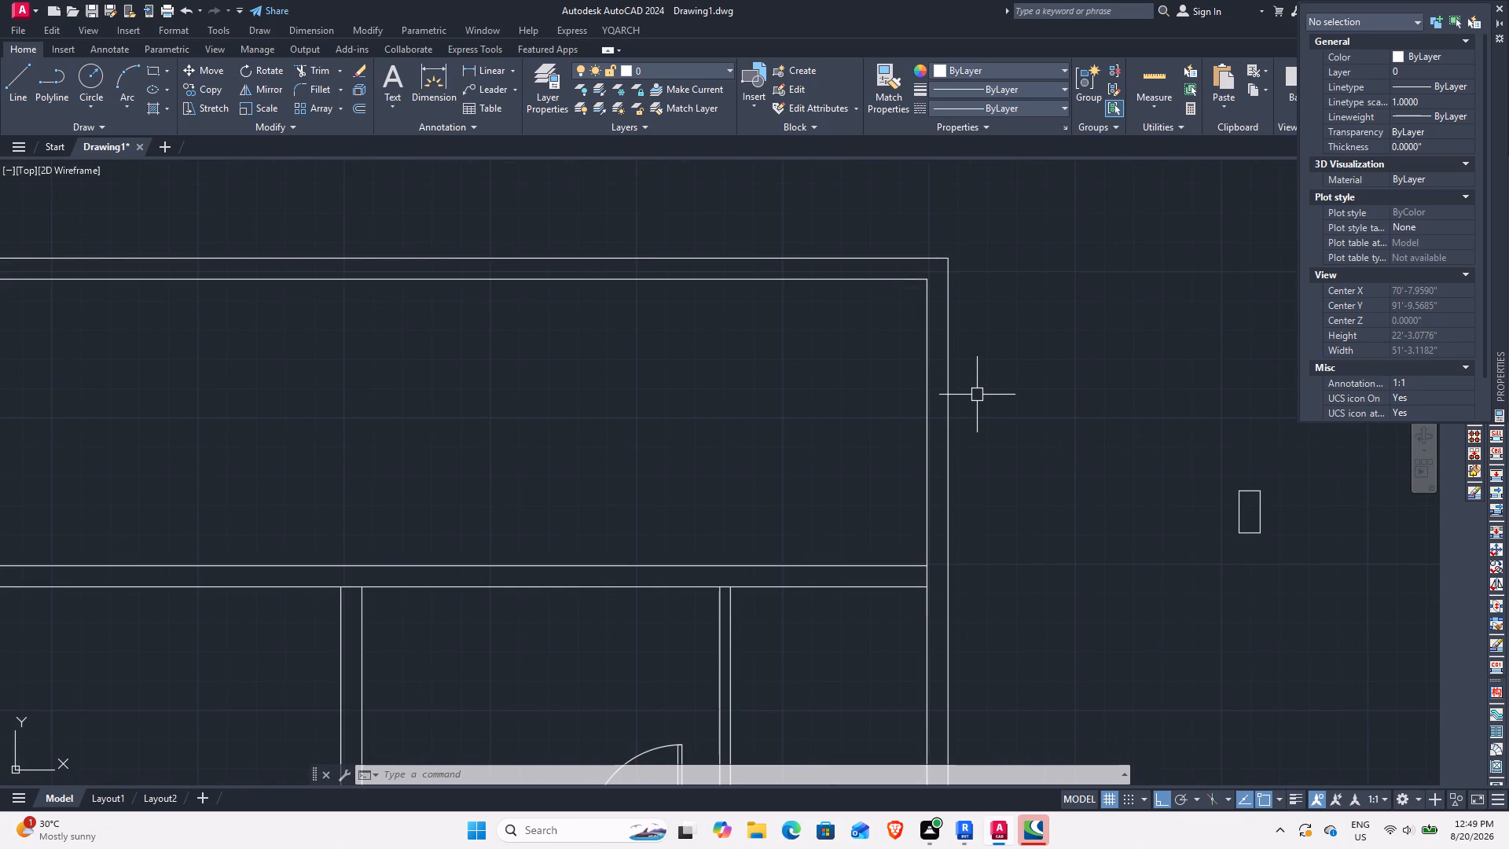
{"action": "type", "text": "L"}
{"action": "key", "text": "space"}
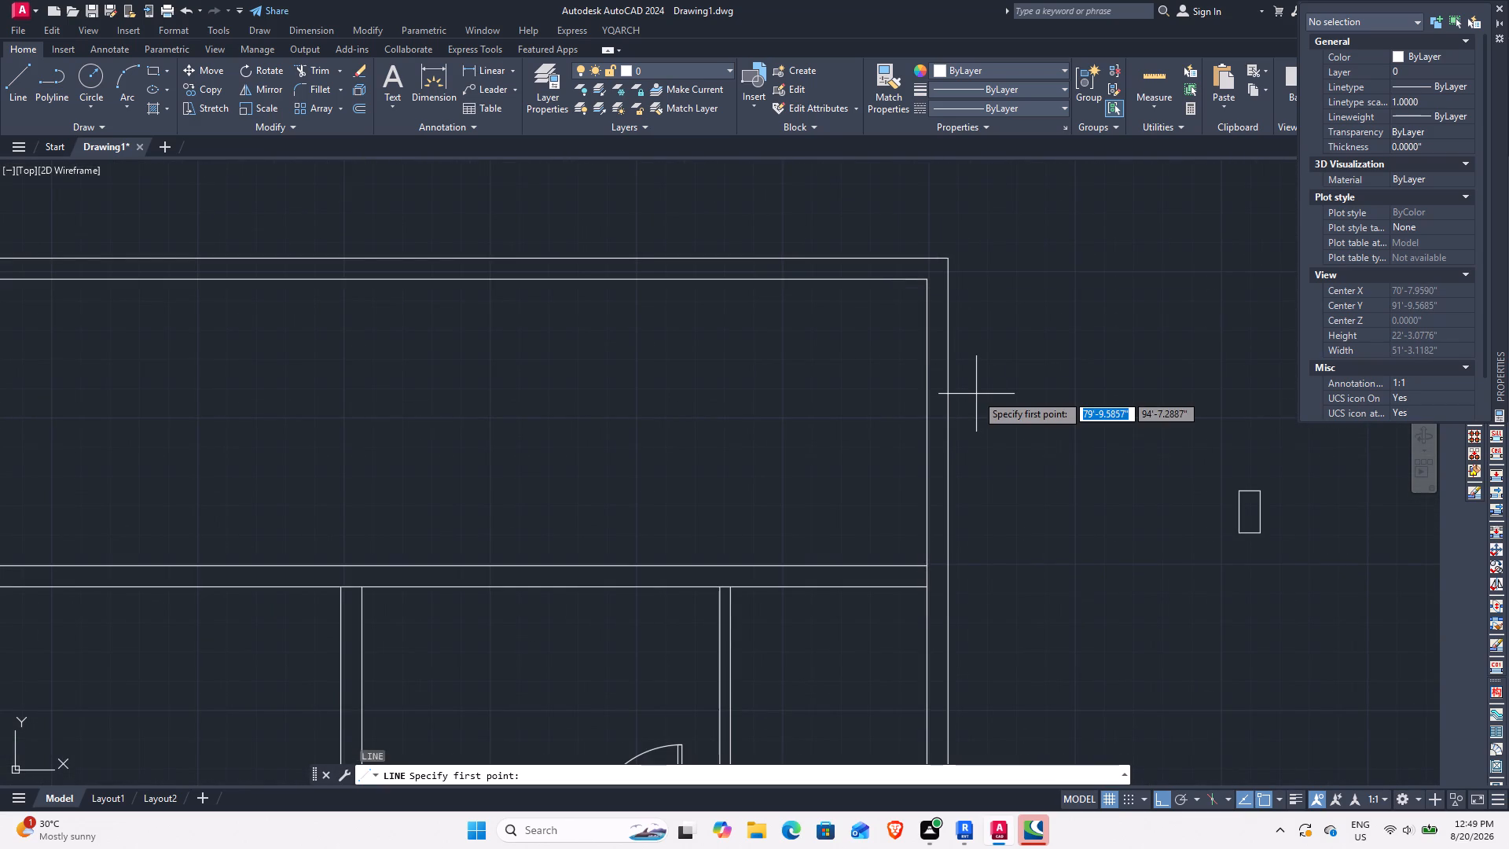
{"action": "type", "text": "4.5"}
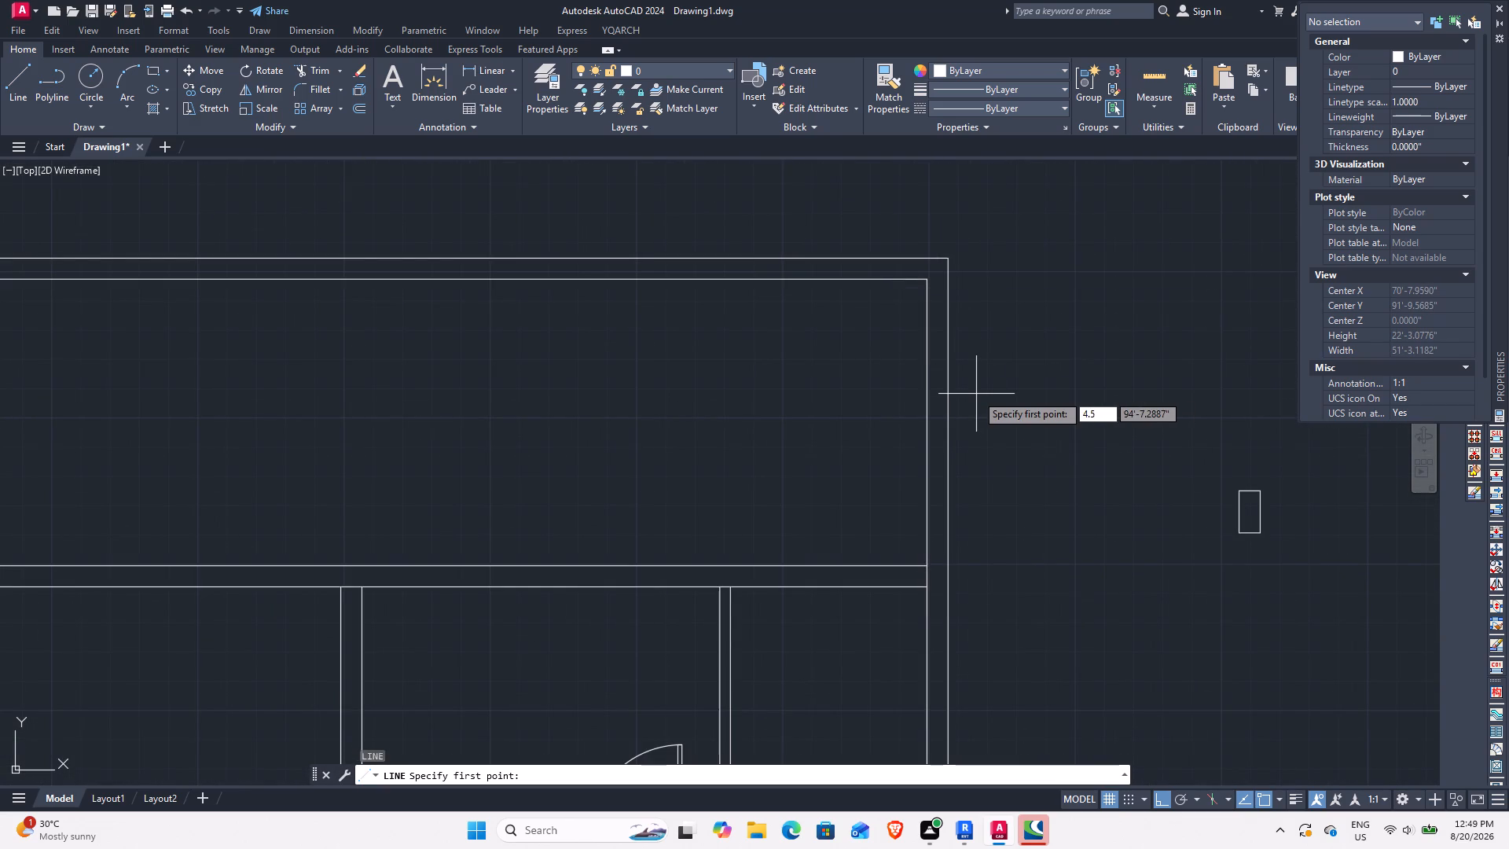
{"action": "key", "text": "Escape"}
Offset the right outer wall's inner line 4.5" outward into the wall thickness.
{"action": "type", "text": "O 4.5"}
{"action": "key", "text": "Return"}
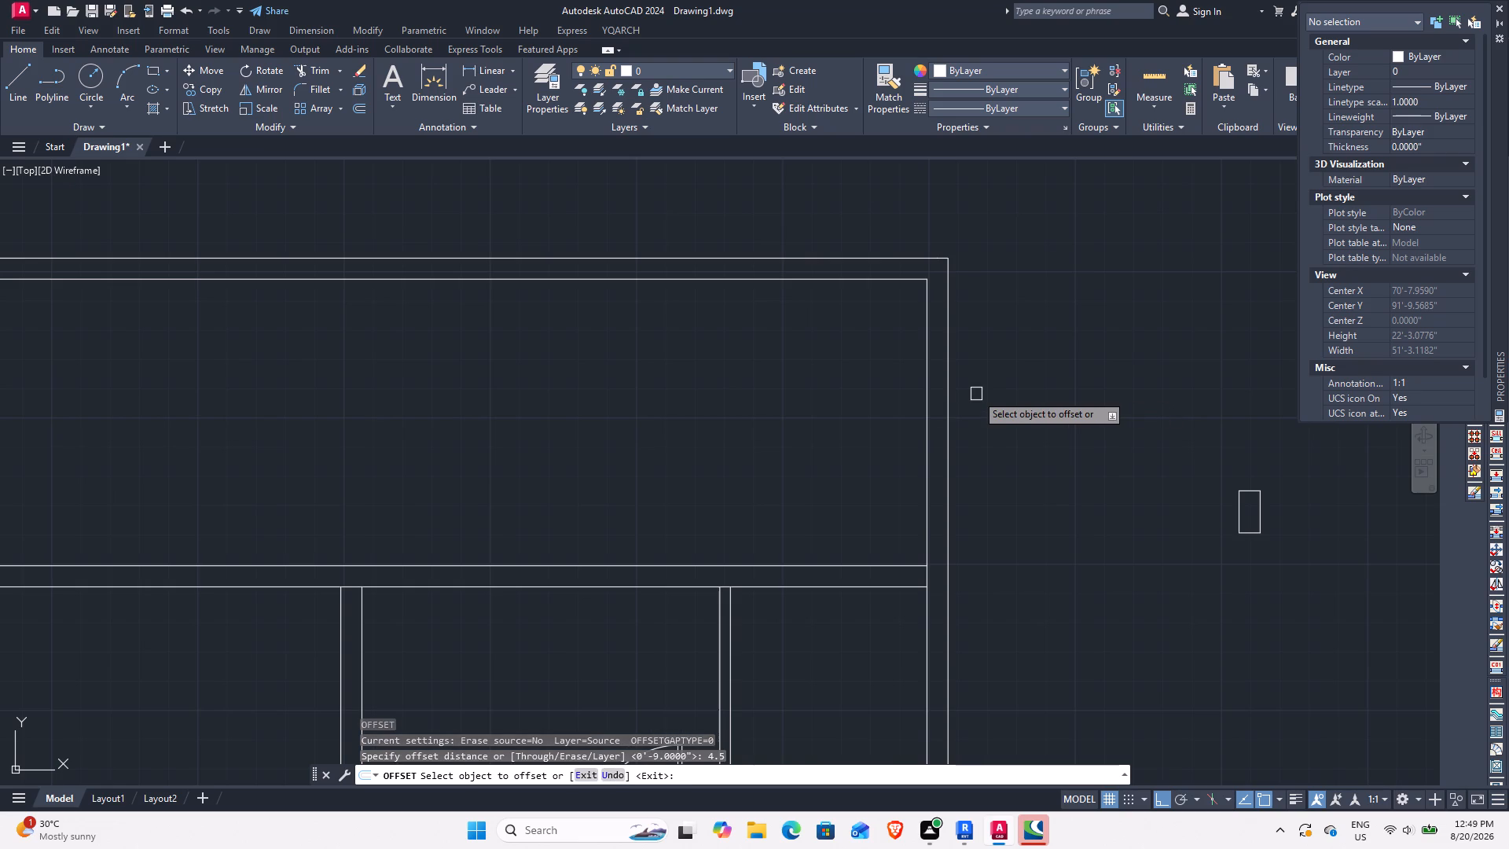
{"action": "left_click", "coordinate": [928, 438]}
{"action": "left_click", "coordinate": [948, 453]}
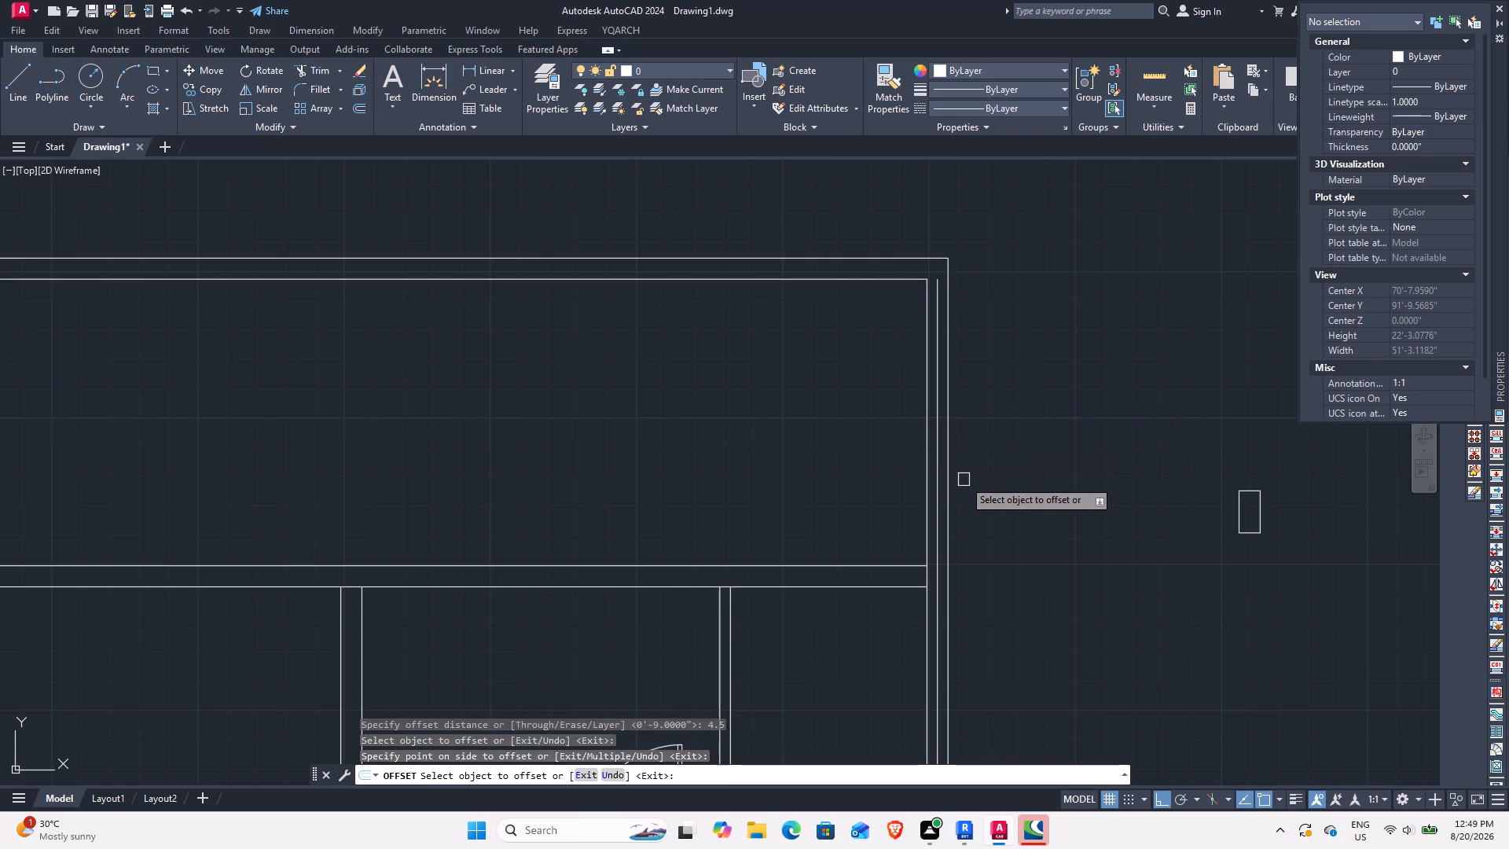
{"action": "key", "text": "Escape"}
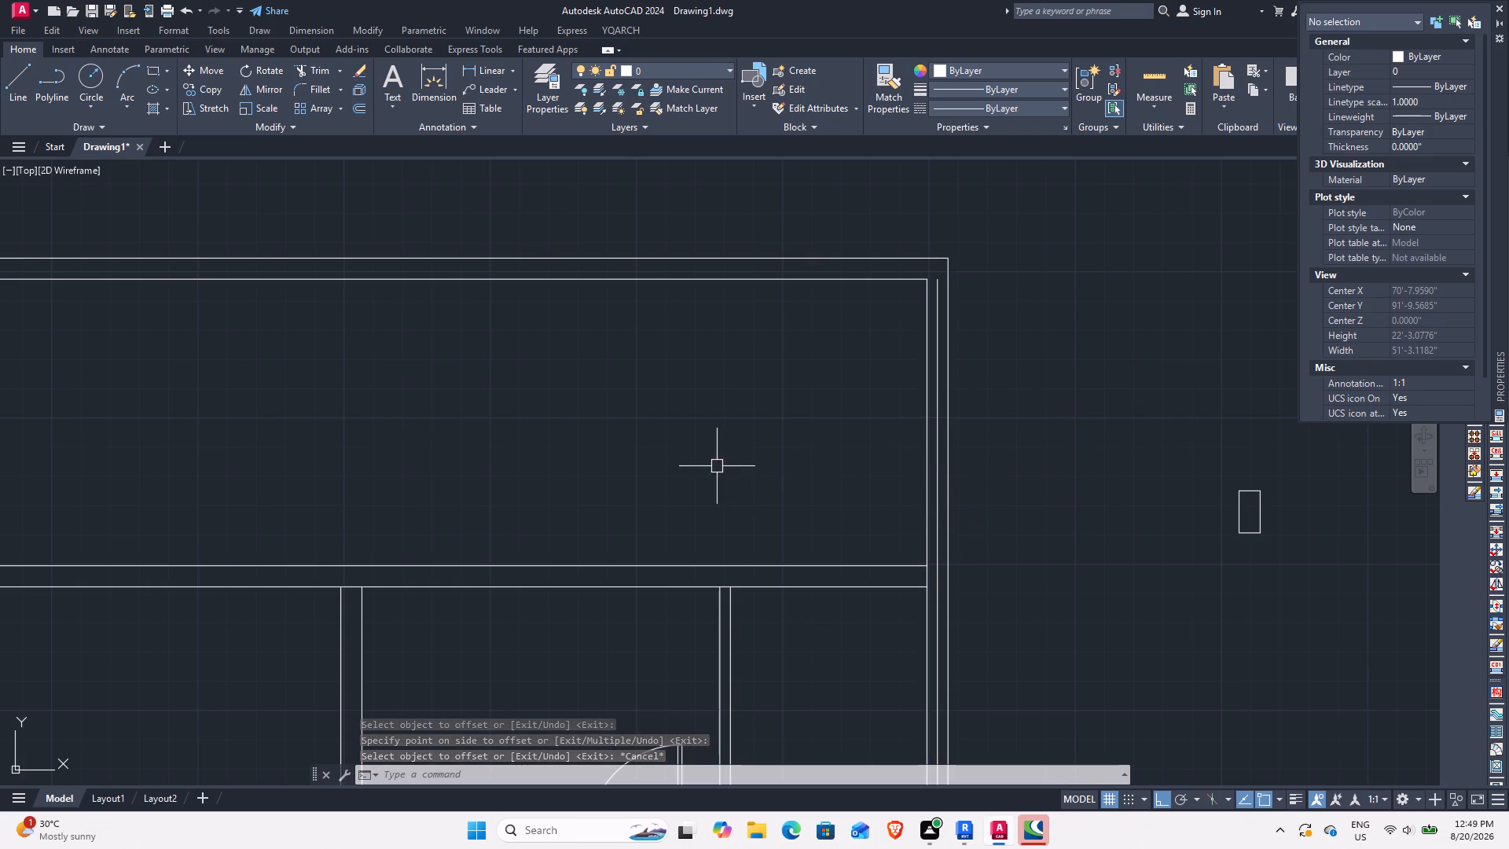
Offset the left outer wall's inner line 4.5" outward into the wall thickness.
{"action": "middle_click_drag", "start_coordinate": [638, 449], "coordinate": [1132, 443]}
{"action": "key", "text": "space"}
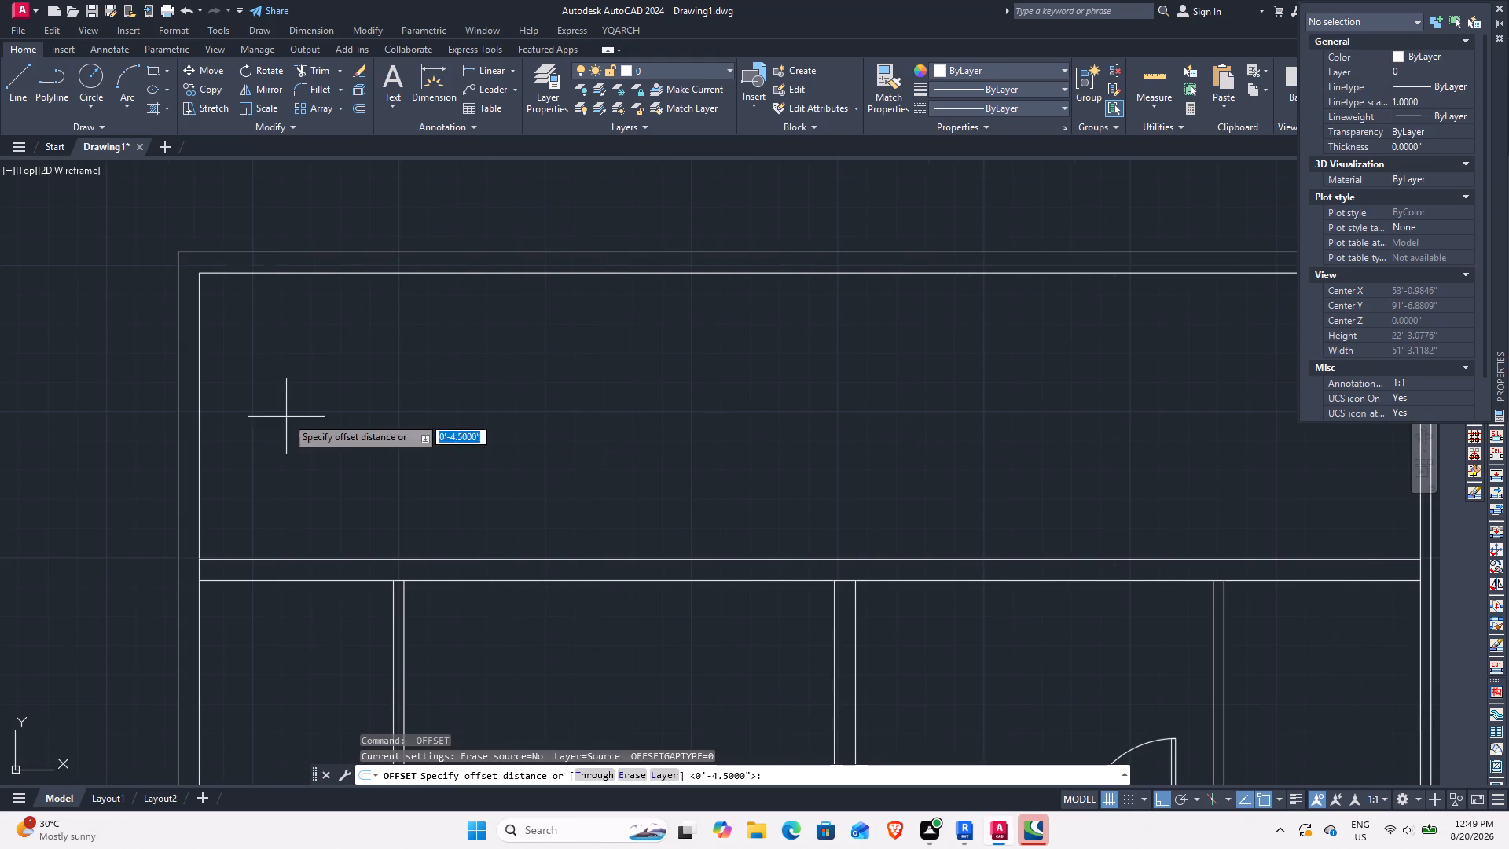
{"action": "key", "text": "space"}
{"action": "left_click_drag", "start_coordinate": [202, 392], "coordinate": [193, 390]}
{"action": "left_click", "coordinate": [110, 373]}
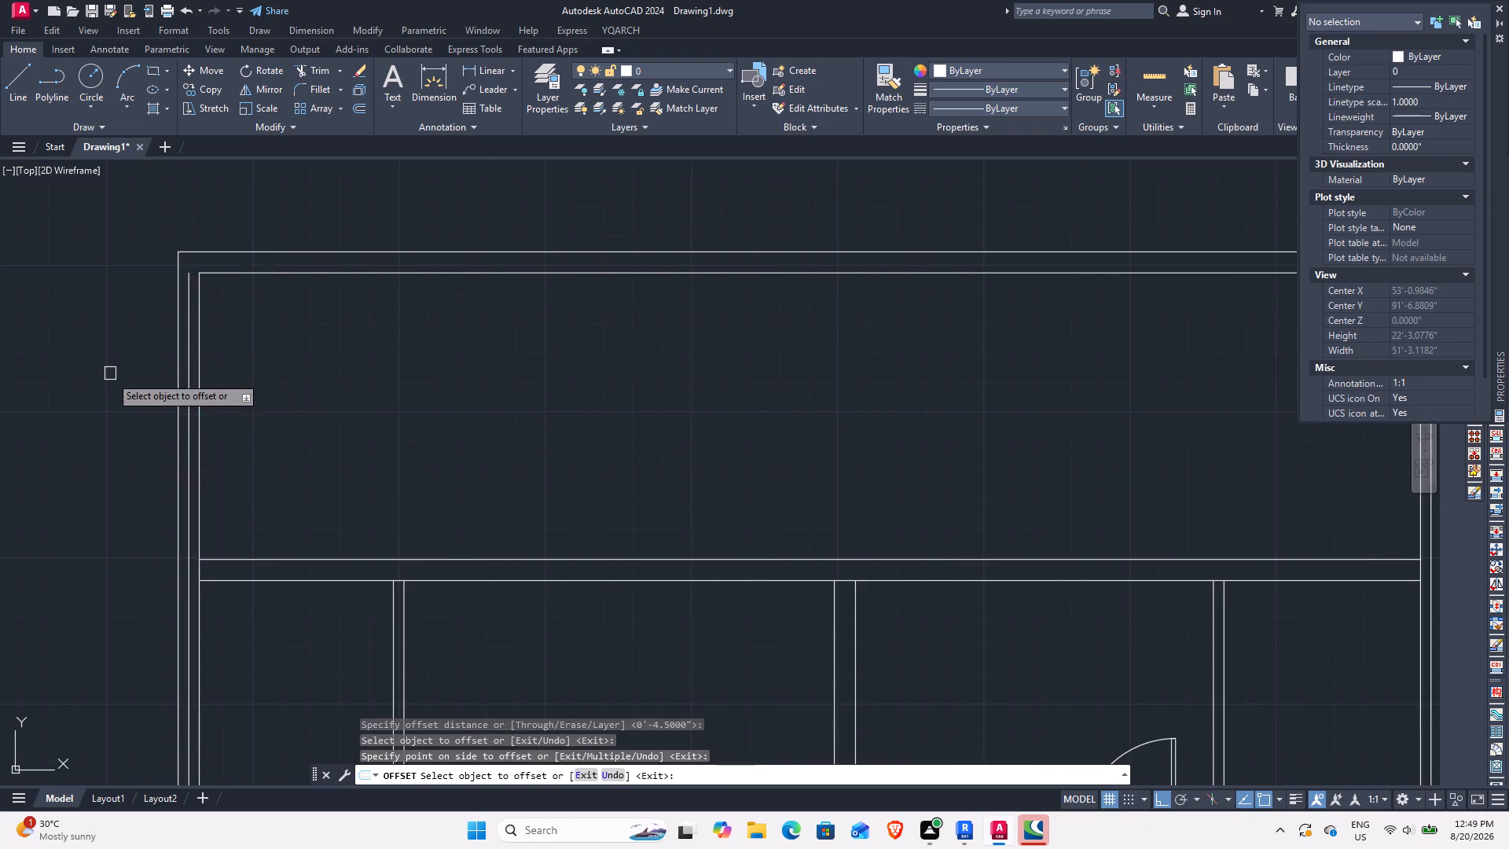
{"action": "scroll", "coordinate": [311, 558], "scroll_direction": "down", "scroll_amount": 2}
{"action": "key", "text": "Escape"}
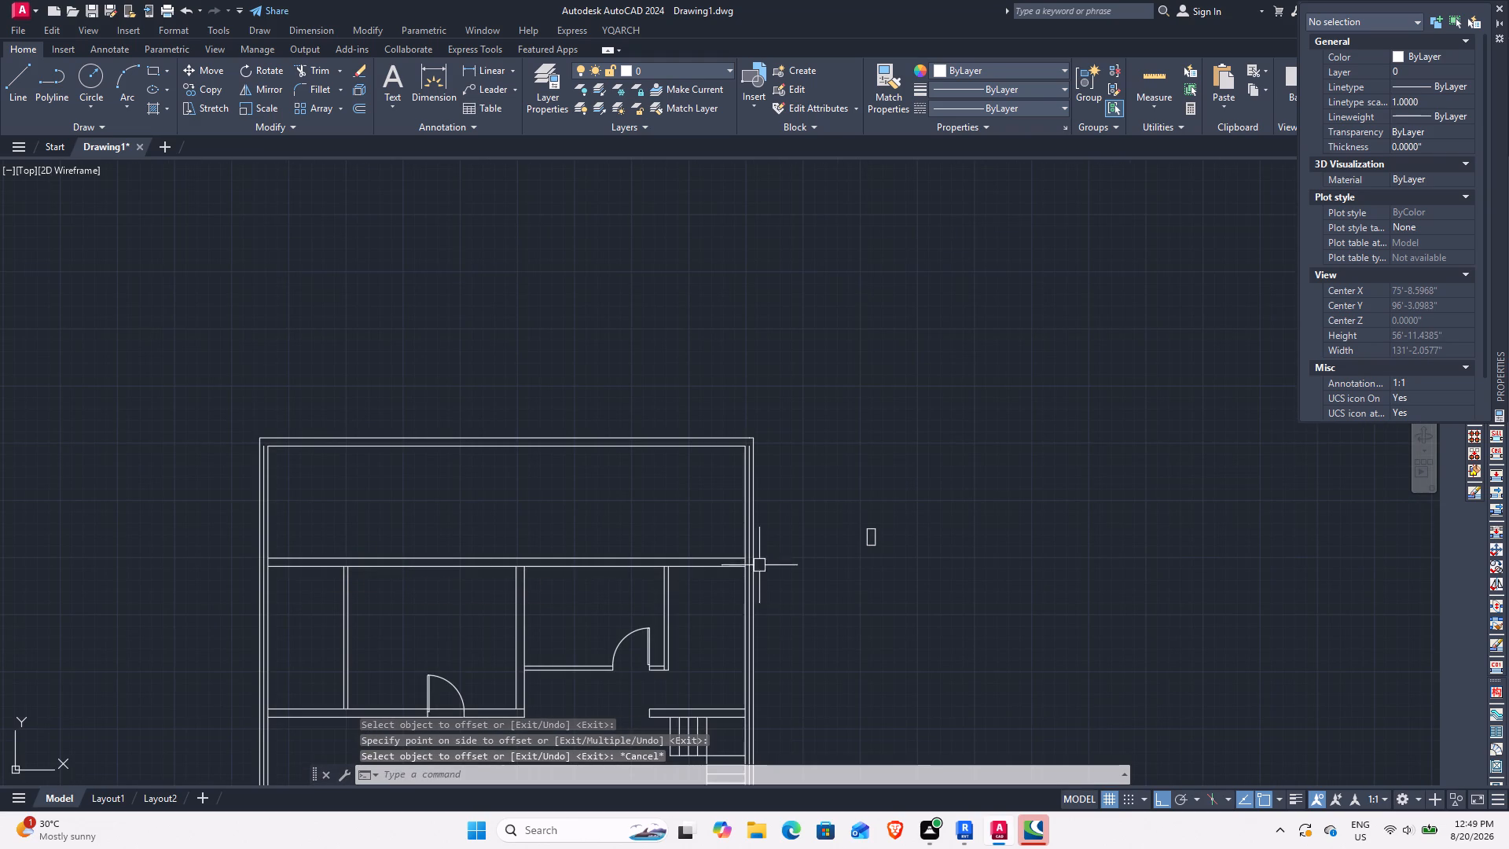
Make a rotated copy of the 9" by 18" rectangle, turned 180° about a point just below it.
{"action": "scroll", "coordinate": [728, 497], "scroll_direction": "up", "scroll_amount": 1}
{"action": "middle_click_drag", "start_coordinate": [775, 611], "coordinate": [780, 468]}
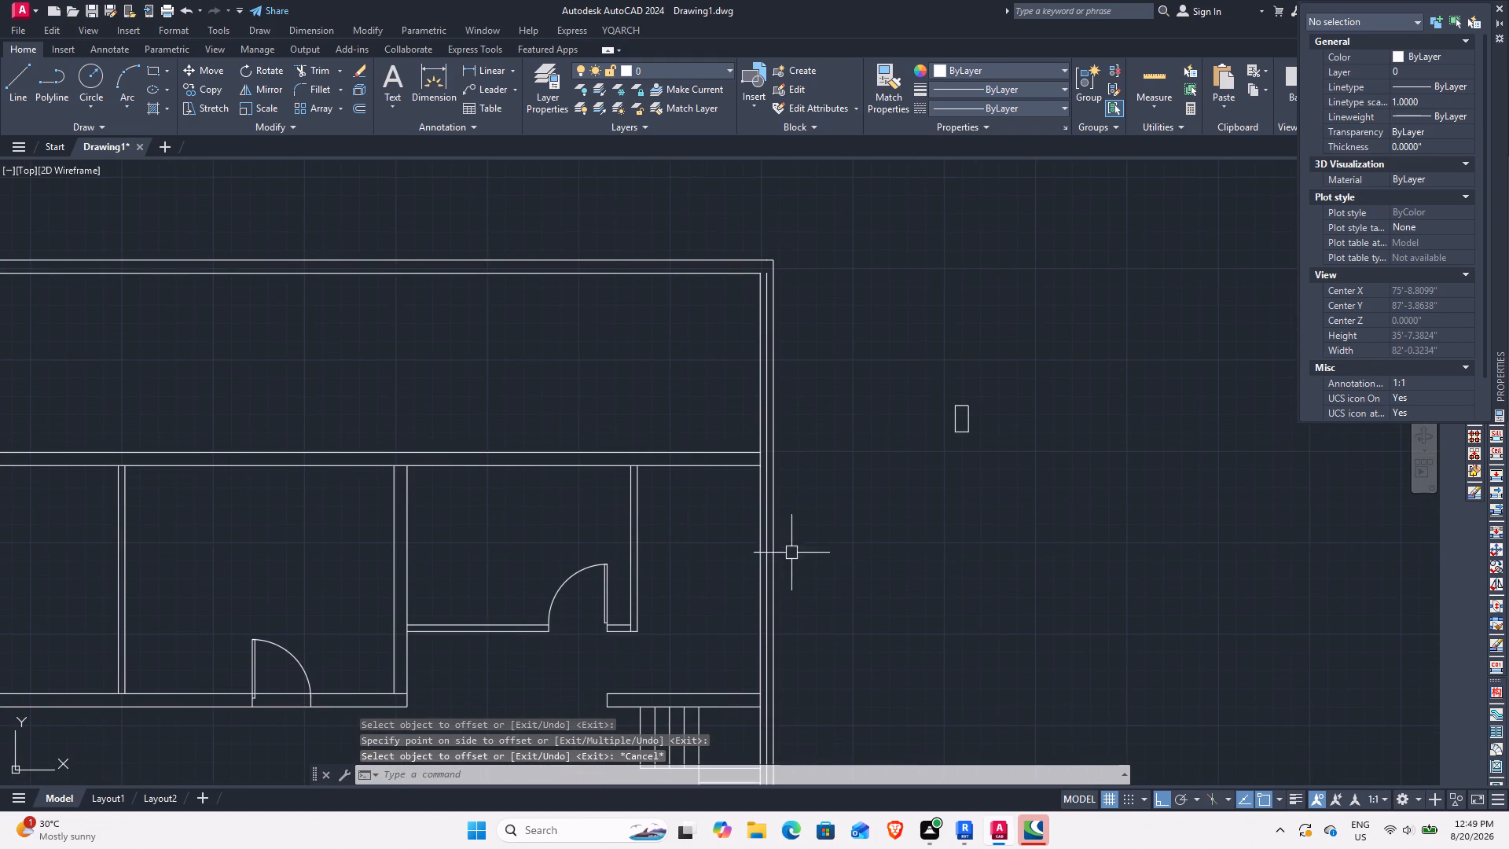
{"action": "left_click", "coordinate": [985, 475]}
{"action": "left_click", "coordinate": [943, 377]}
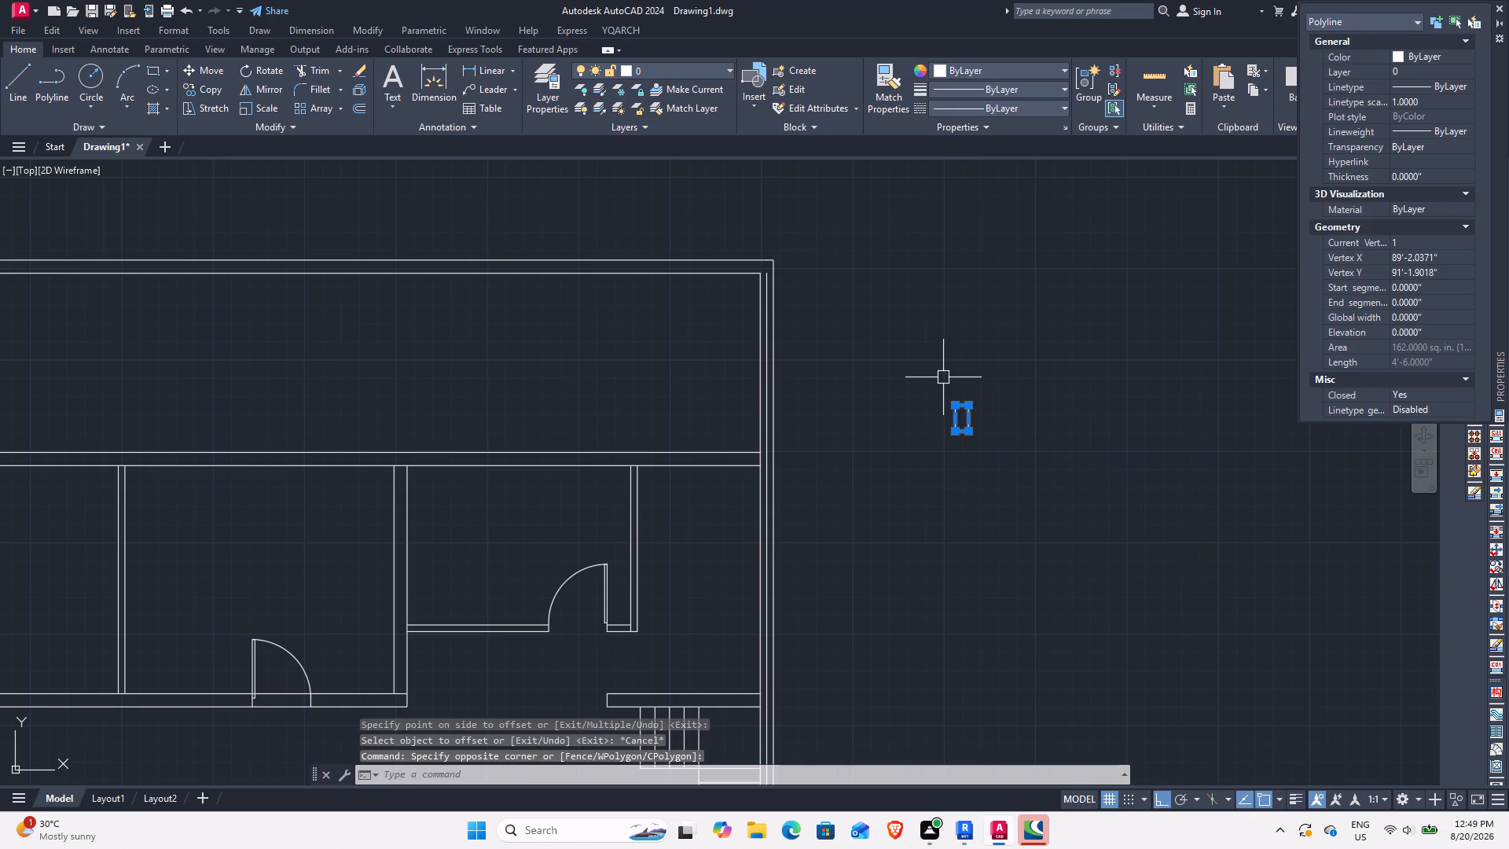
{"action": "type", "text": "RO"}
{"action": "key", "text": "space"}
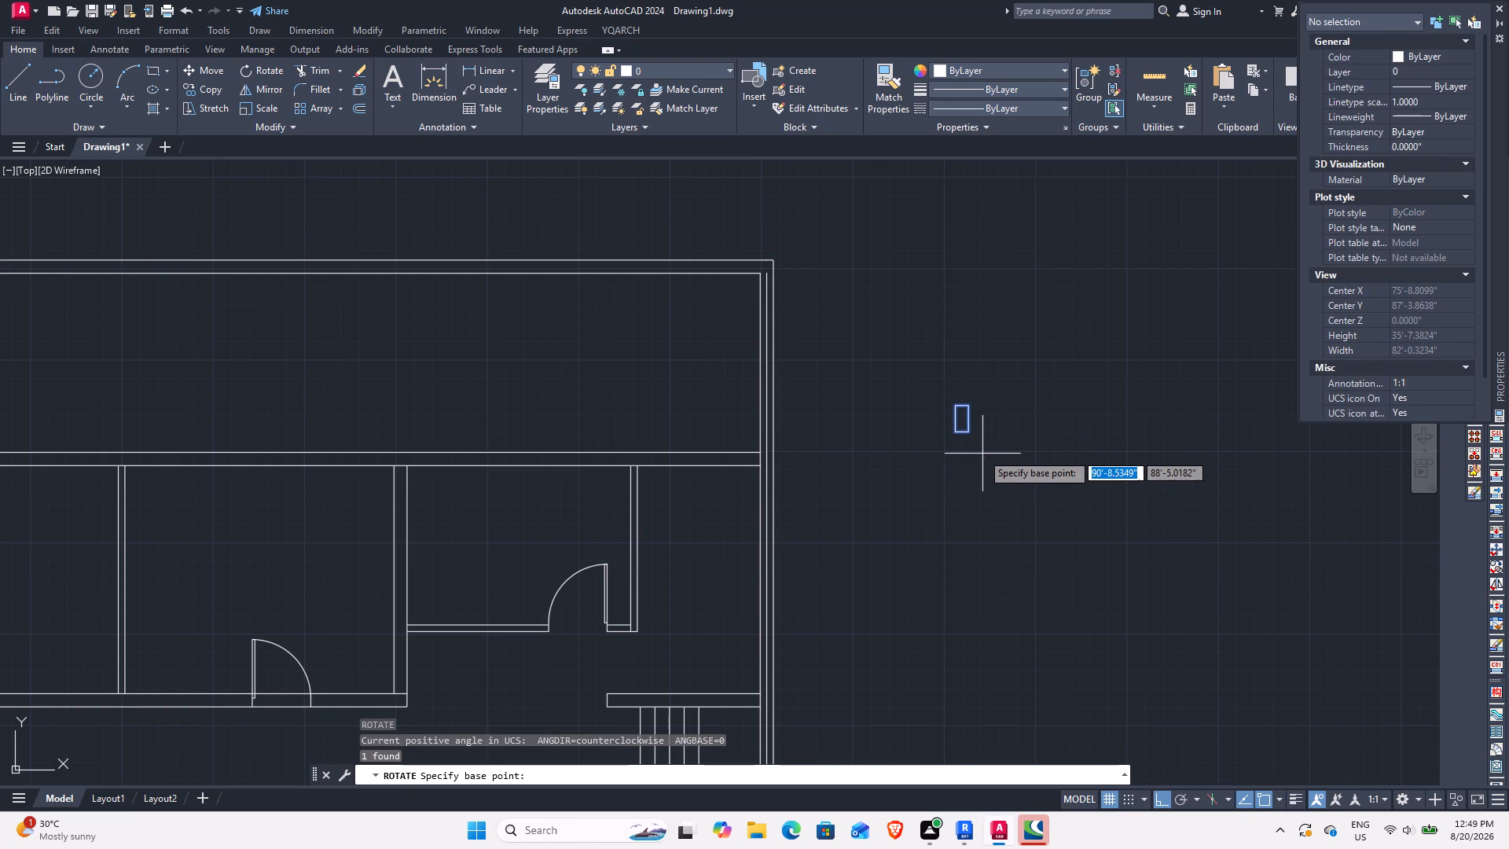
{"action": "left_click", "coordinate": [982, 453]}
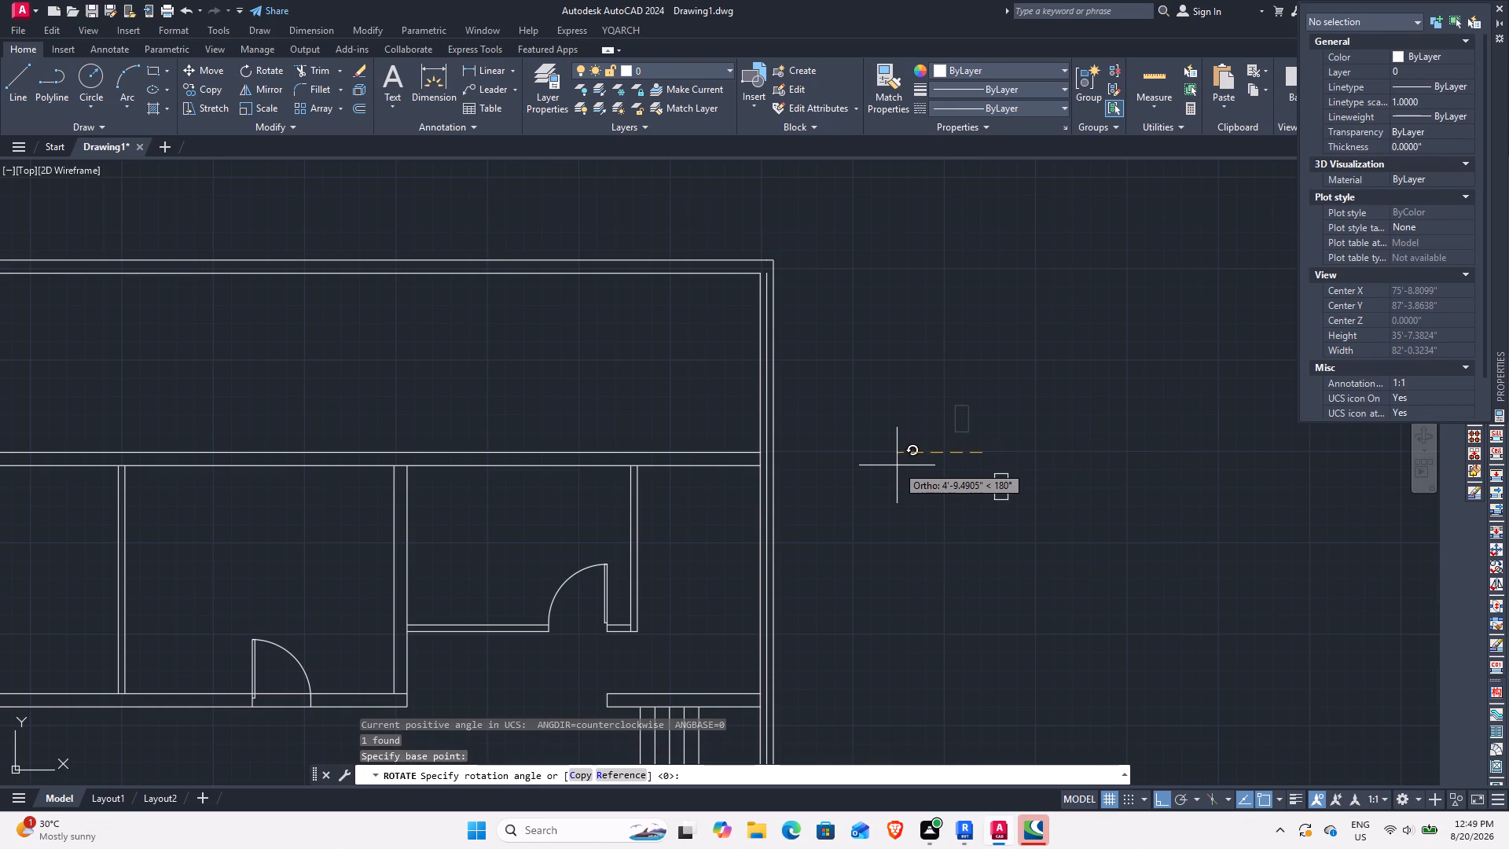
{"action": "type", "text": "C"}
{"action": "key", "text": "space"}
{"action": "left_click", "coordinate": [897, 465]}
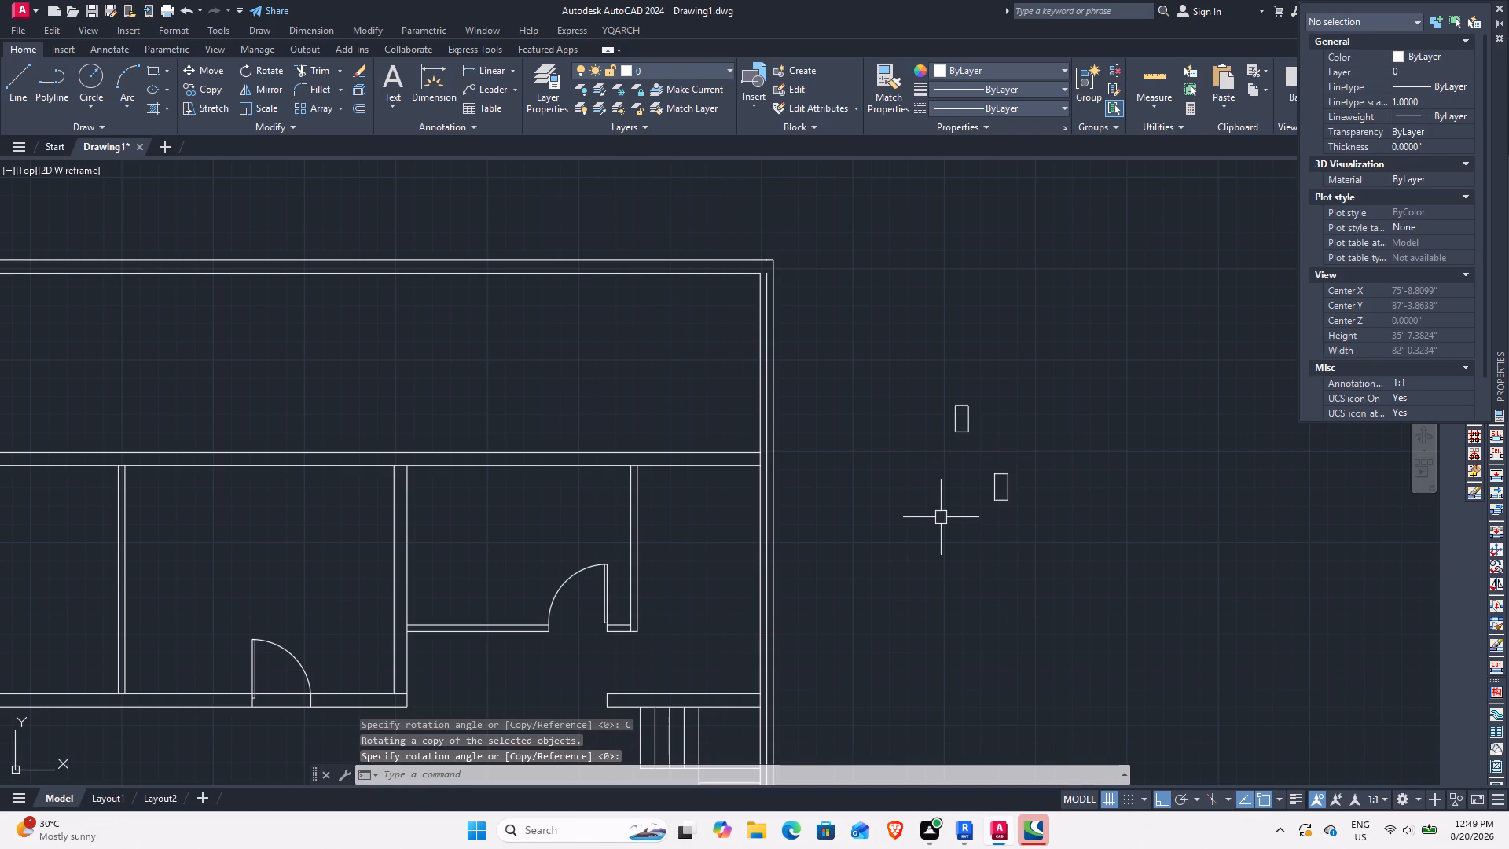
Rotate the copied rectangle 90° about its upper-left corner so that it lies horizontally.
{"action": "scroll", "coordinate": [981, 456], "scroll_direction": "up", "scroll_amount": 2}
{"action": "left_click_drag", "start_coordinate": [1072, 604], "coordinate": [1055, 579]}
{"action": "left_click", "coordinate": [963, 424]}
{"action": "type", "text": "RO"}
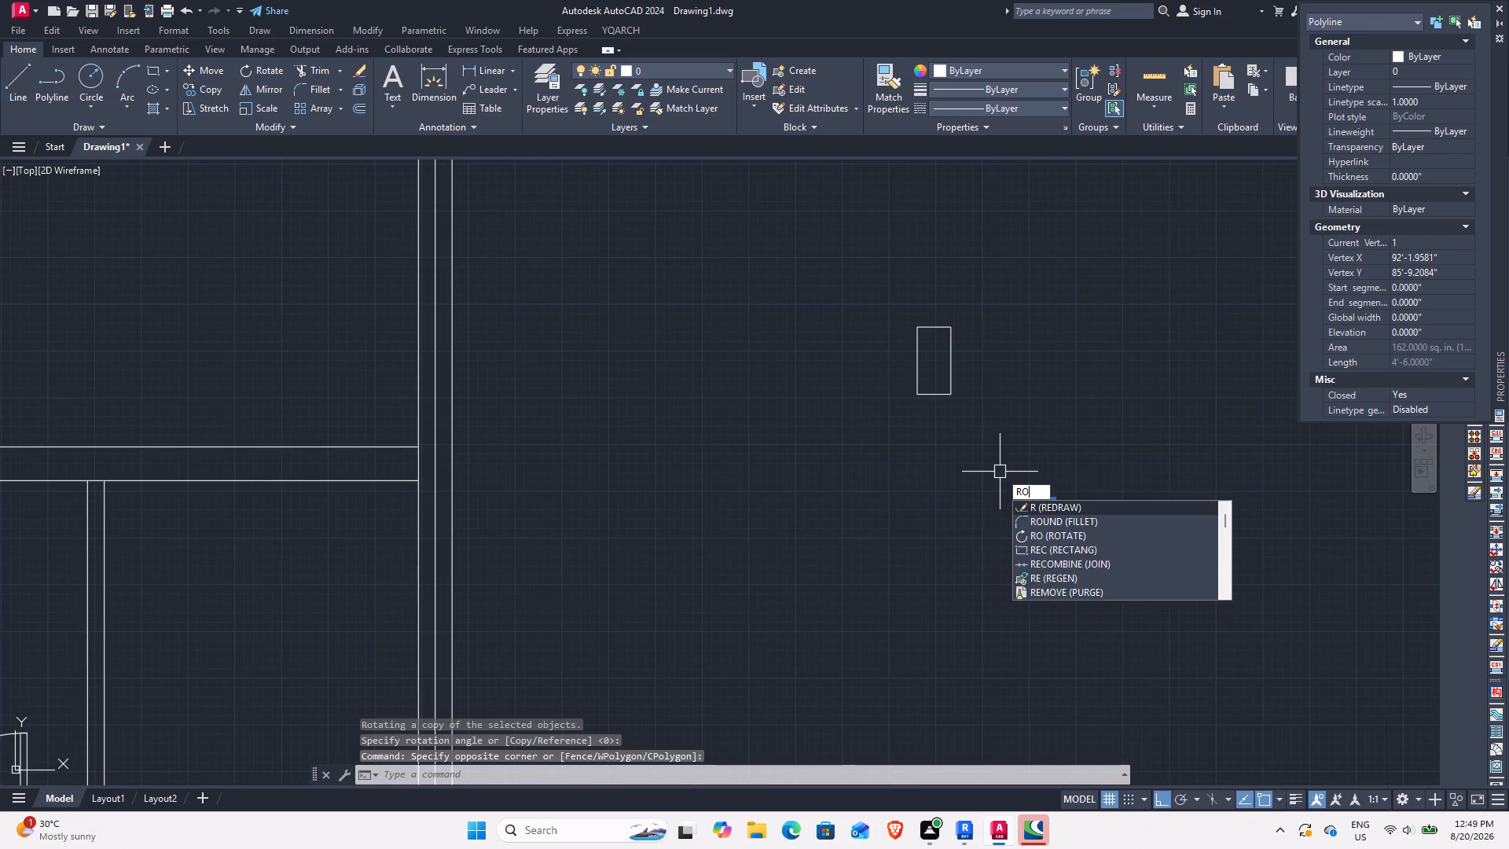
{"action": "key", "text": "space"}
{"action": "left_click", "coordinate": [1022, 497]}
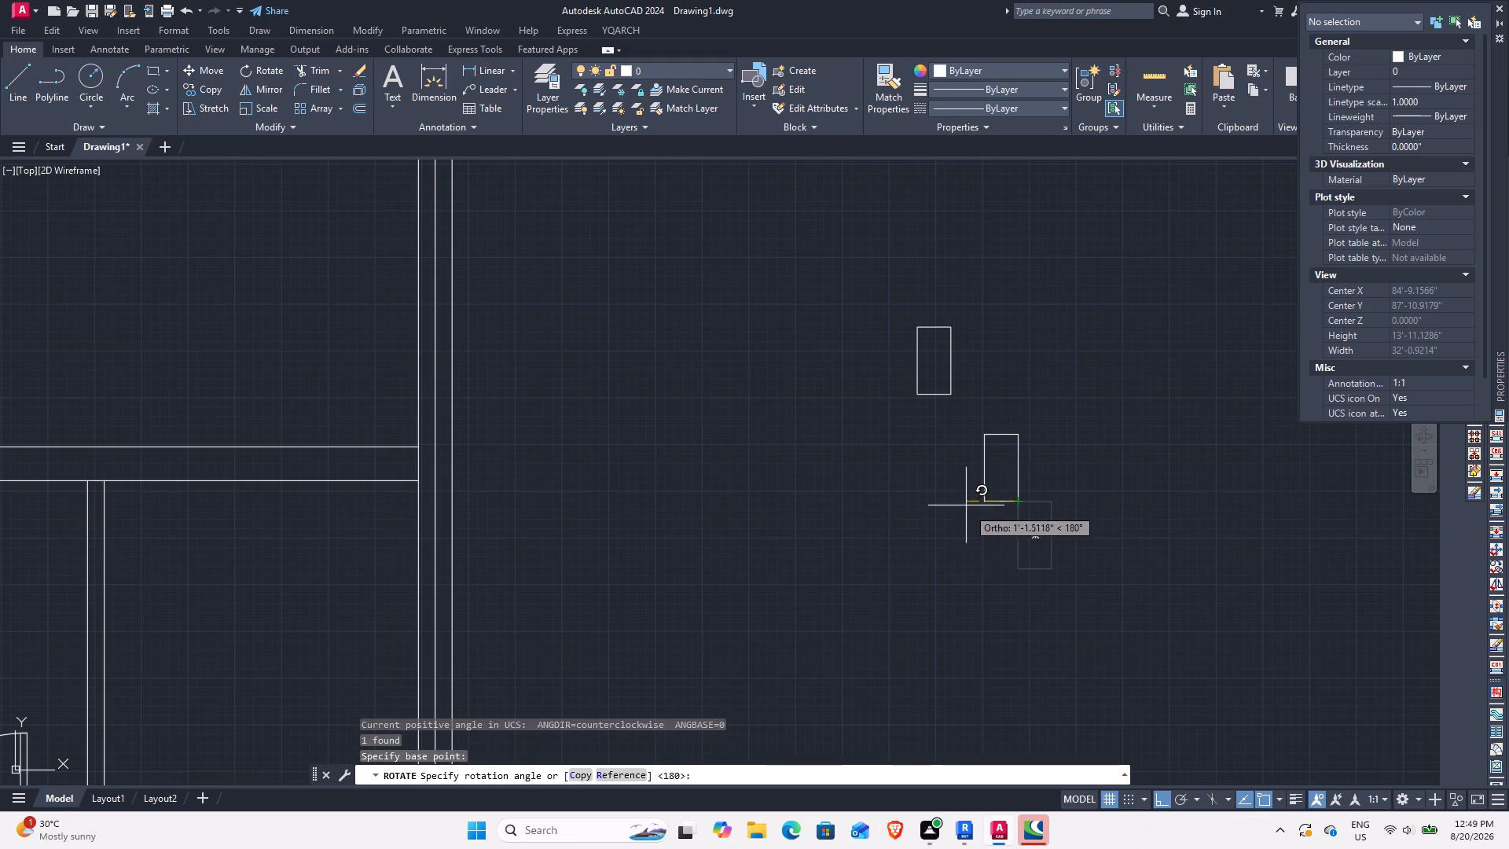
{"action": "left_click", "coordinate": [1011, 412]}
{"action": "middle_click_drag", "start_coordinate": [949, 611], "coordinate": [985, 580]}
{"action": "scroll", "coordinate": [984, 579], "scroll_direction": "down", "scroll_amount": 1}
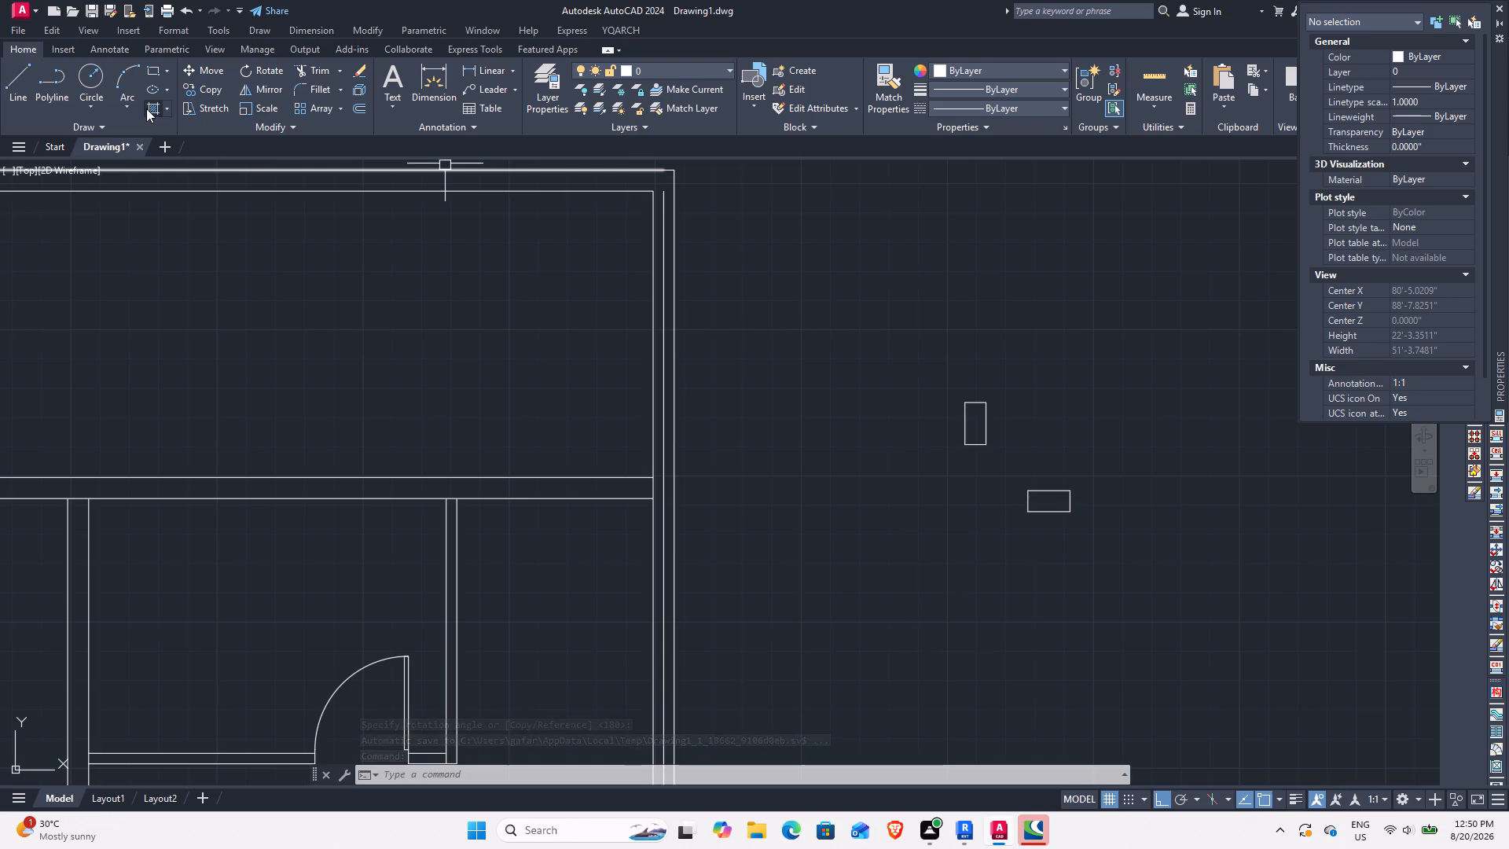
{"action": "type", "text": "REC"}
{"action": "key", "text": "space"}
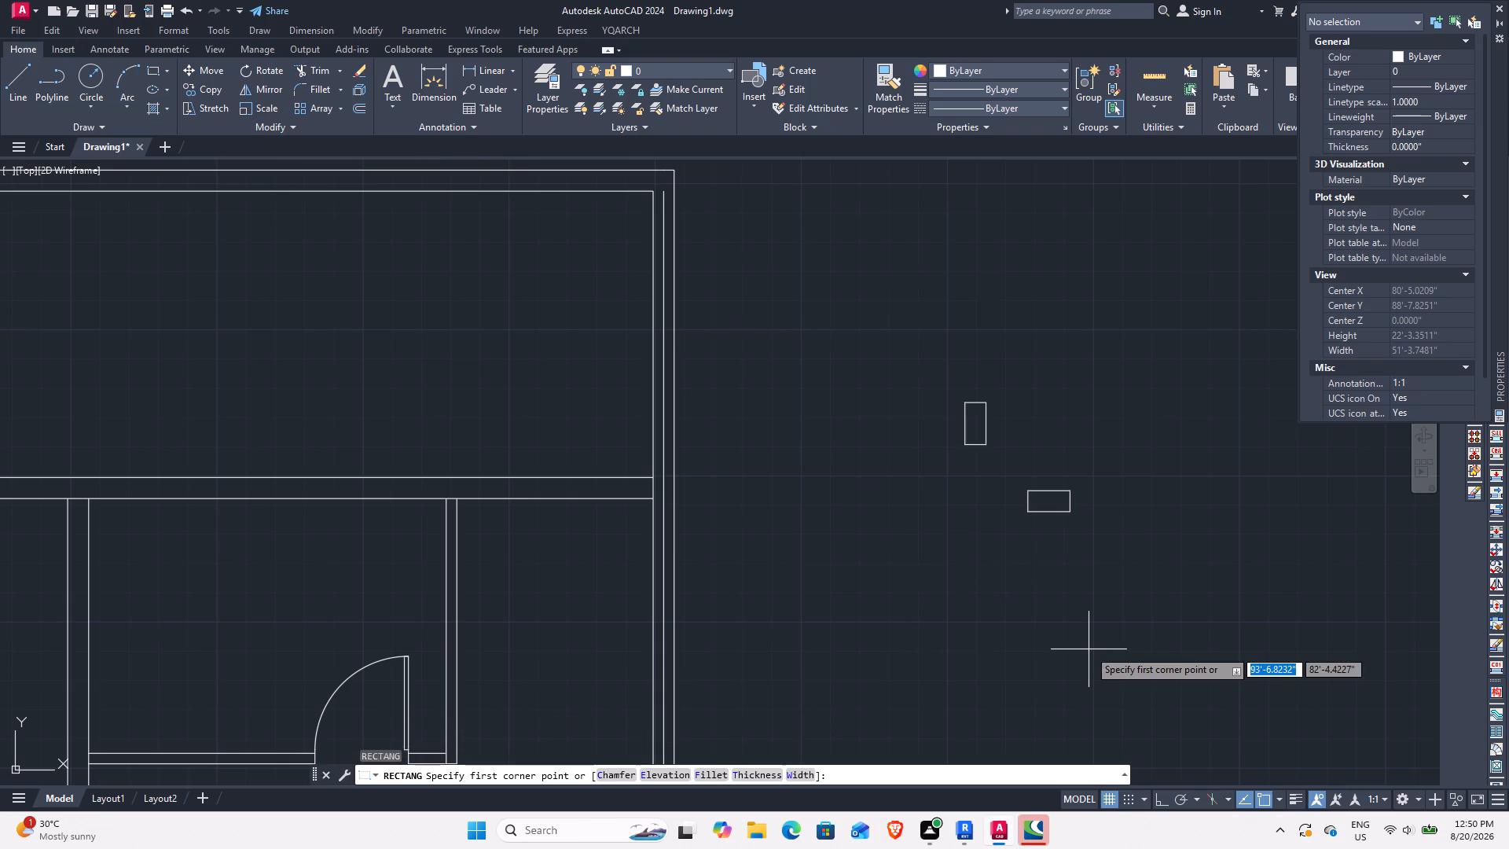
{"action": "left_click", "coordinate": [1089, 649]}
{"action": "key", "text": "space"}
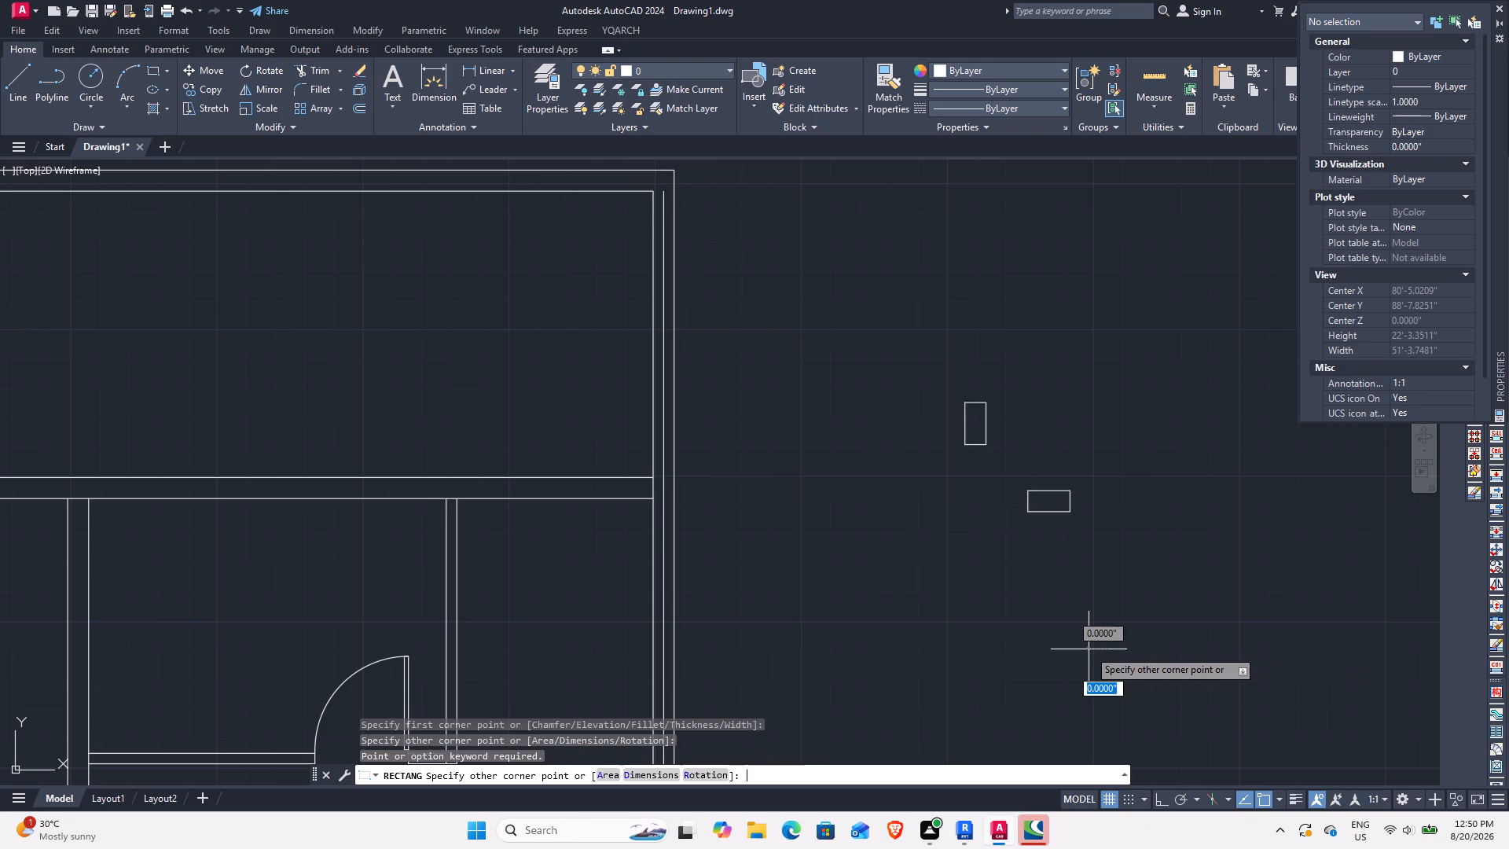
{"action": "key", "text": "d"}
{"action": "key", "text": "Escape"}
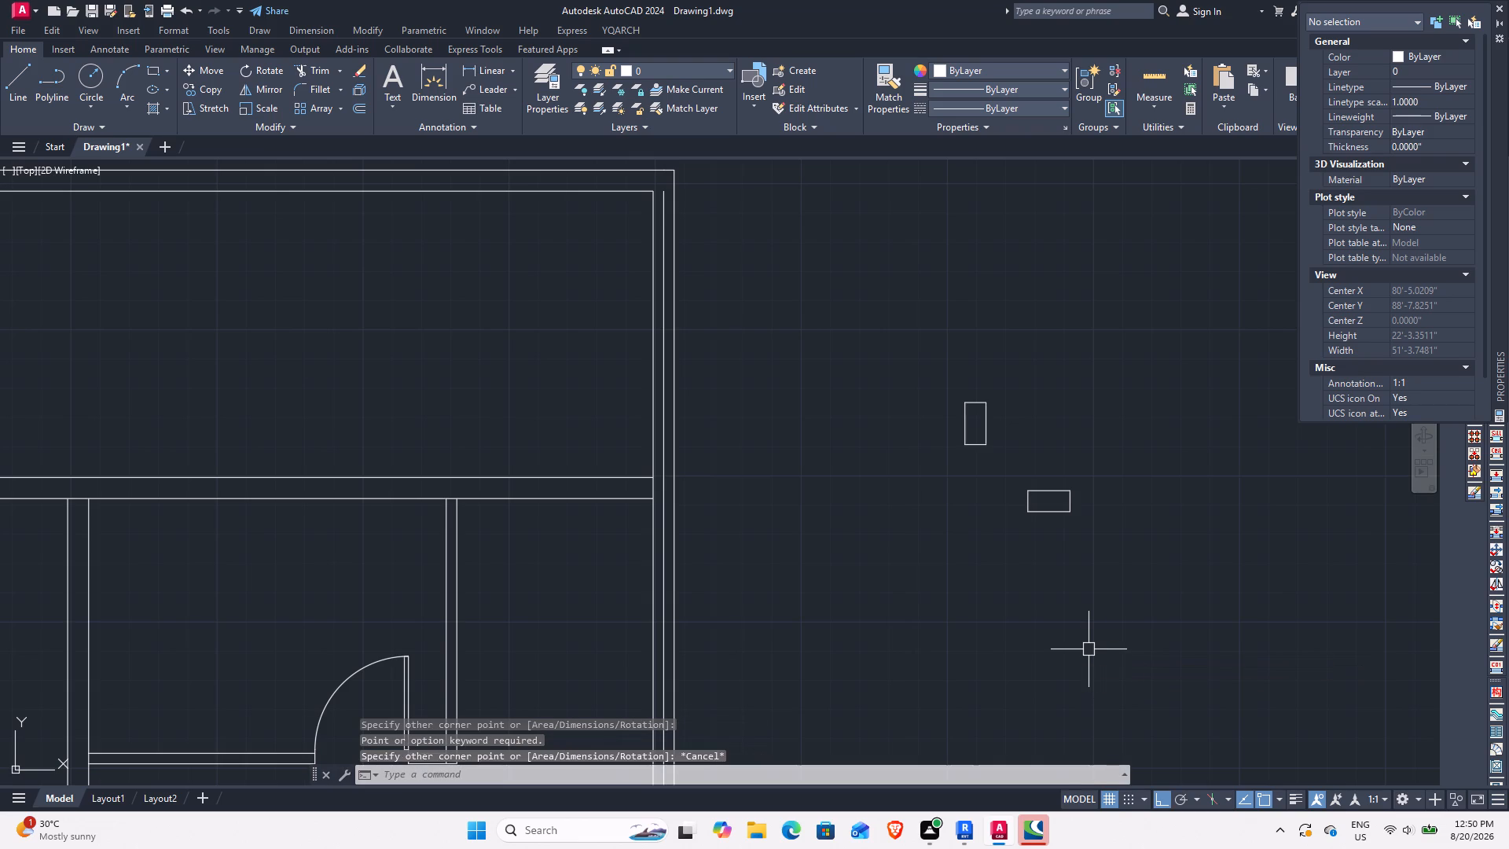
Draw a 9" by 9" square below the two rectangles outside the right outer wall.
{"action": "type", "text": "REC"}
{"action": "key", "text": "space"}
{"action": "left_click", "coordinate": [1023, 599]}
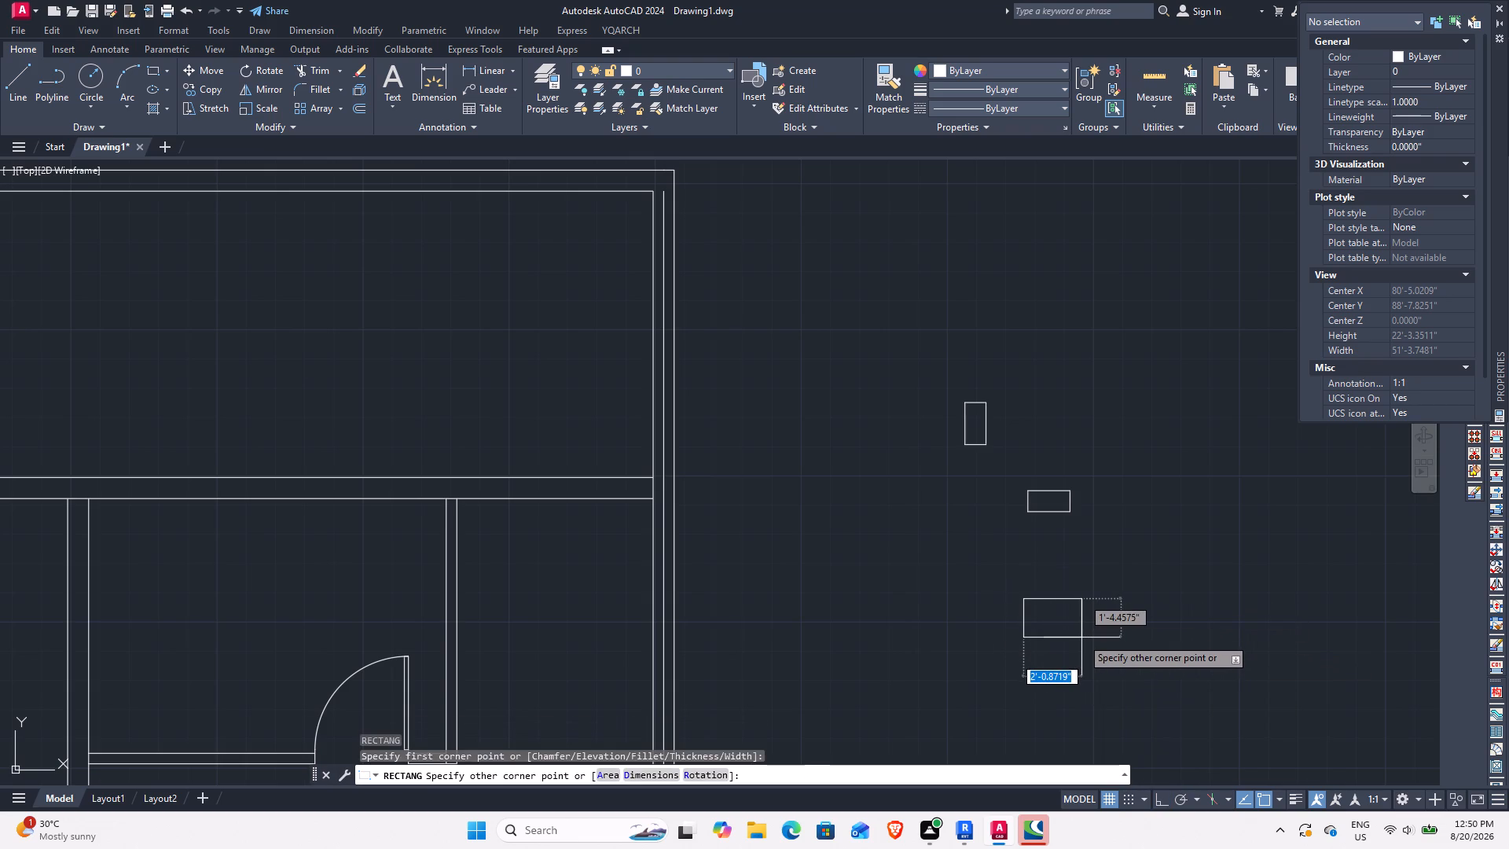
{"action": "type", "text": "D"}
{"action": "key", "text": "space"}
{"action": "key", "text": "9"}
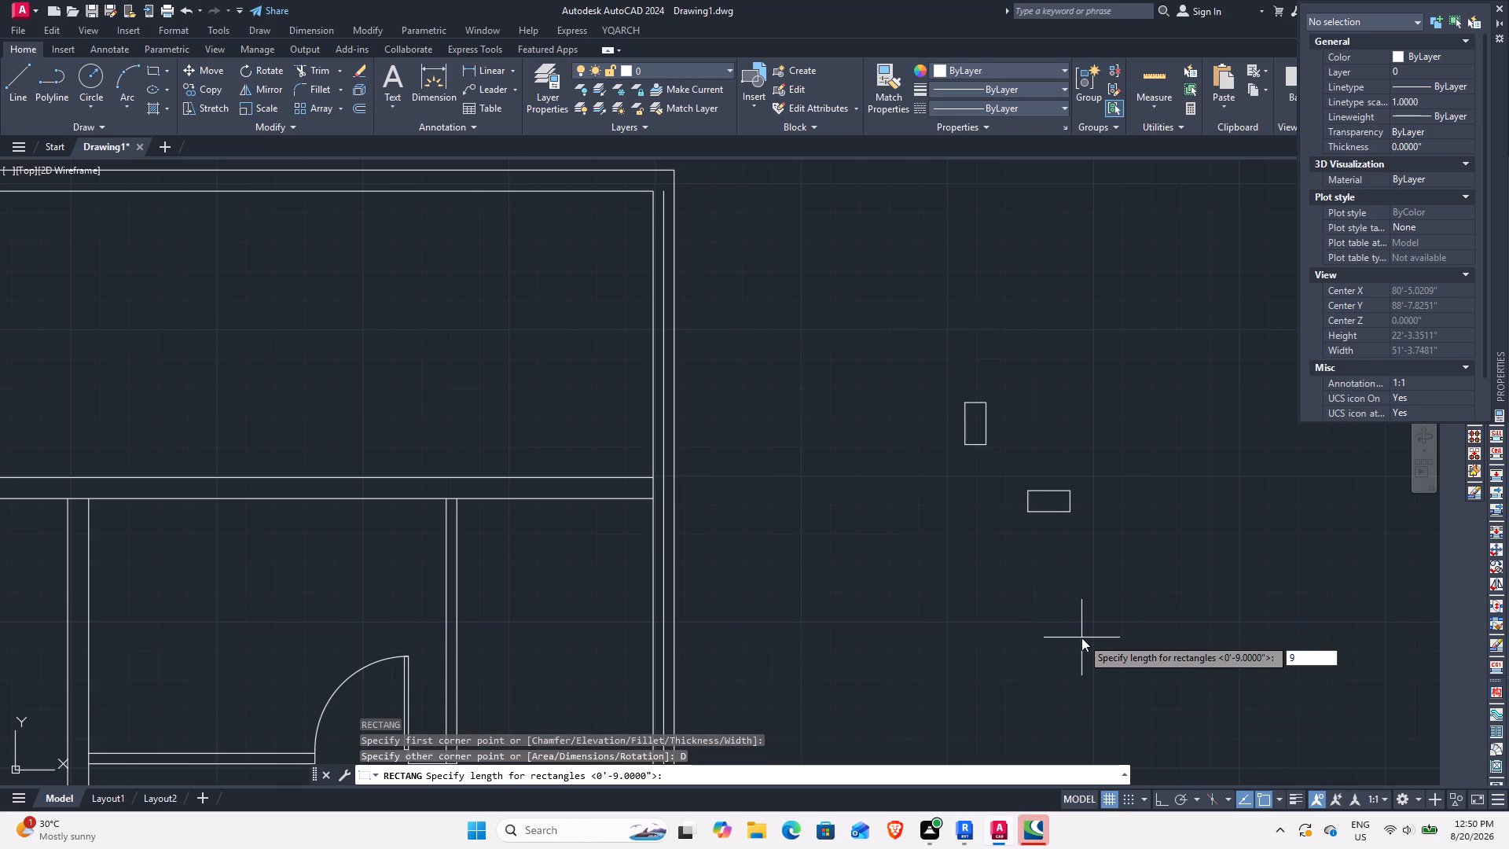
{"action": "key", "text": "Return"}
{"action": "key", "text": "9"}
{"action": "key", "text": "Return"}
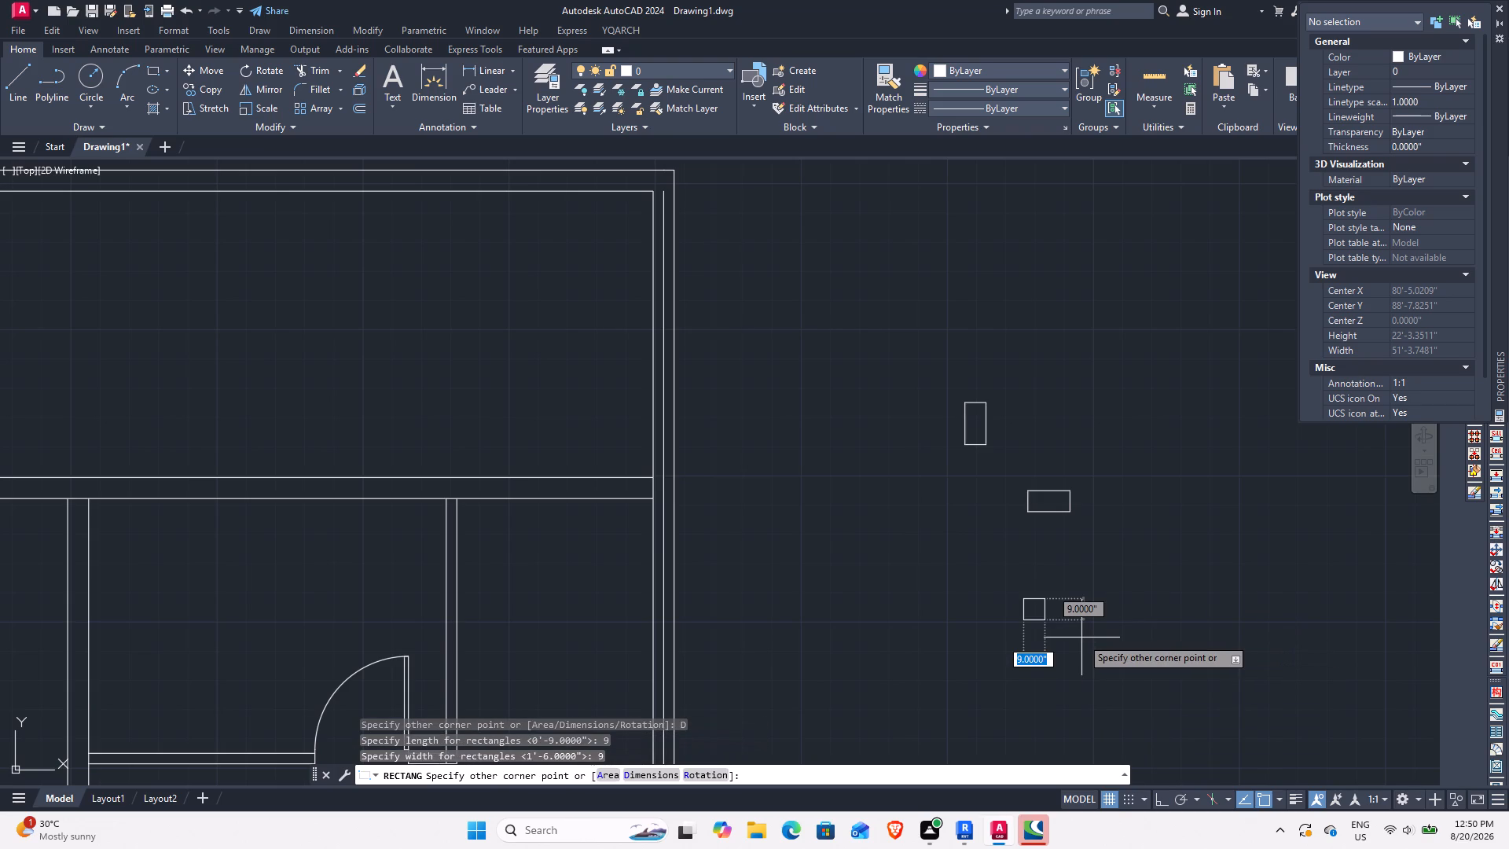
{"action": "left_click", "coordinate": [1081, 638]}
{"action": "scroll", "coordinate": [1014, 617], "scroll_direction": "up", "scroll_amount": 2}
{"action": "scroll", "coordinate": [1187, 568], "scroll_direction": "down", "scroll_amount": 2}
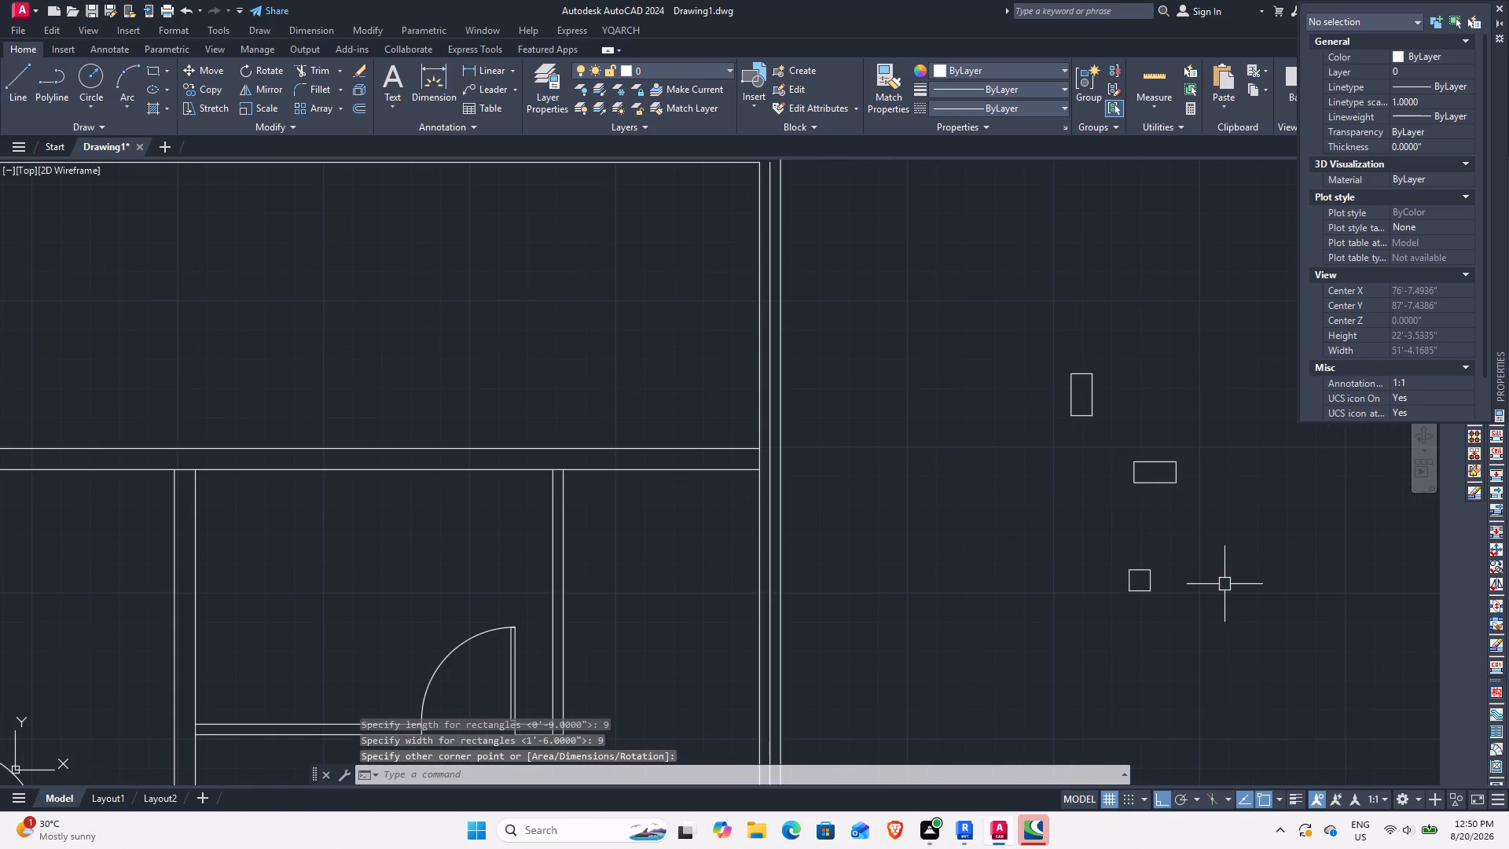
{"action": "middle_click_drag", "start_coordinate": [1220, 584], "coordinate": [1153, 609]}
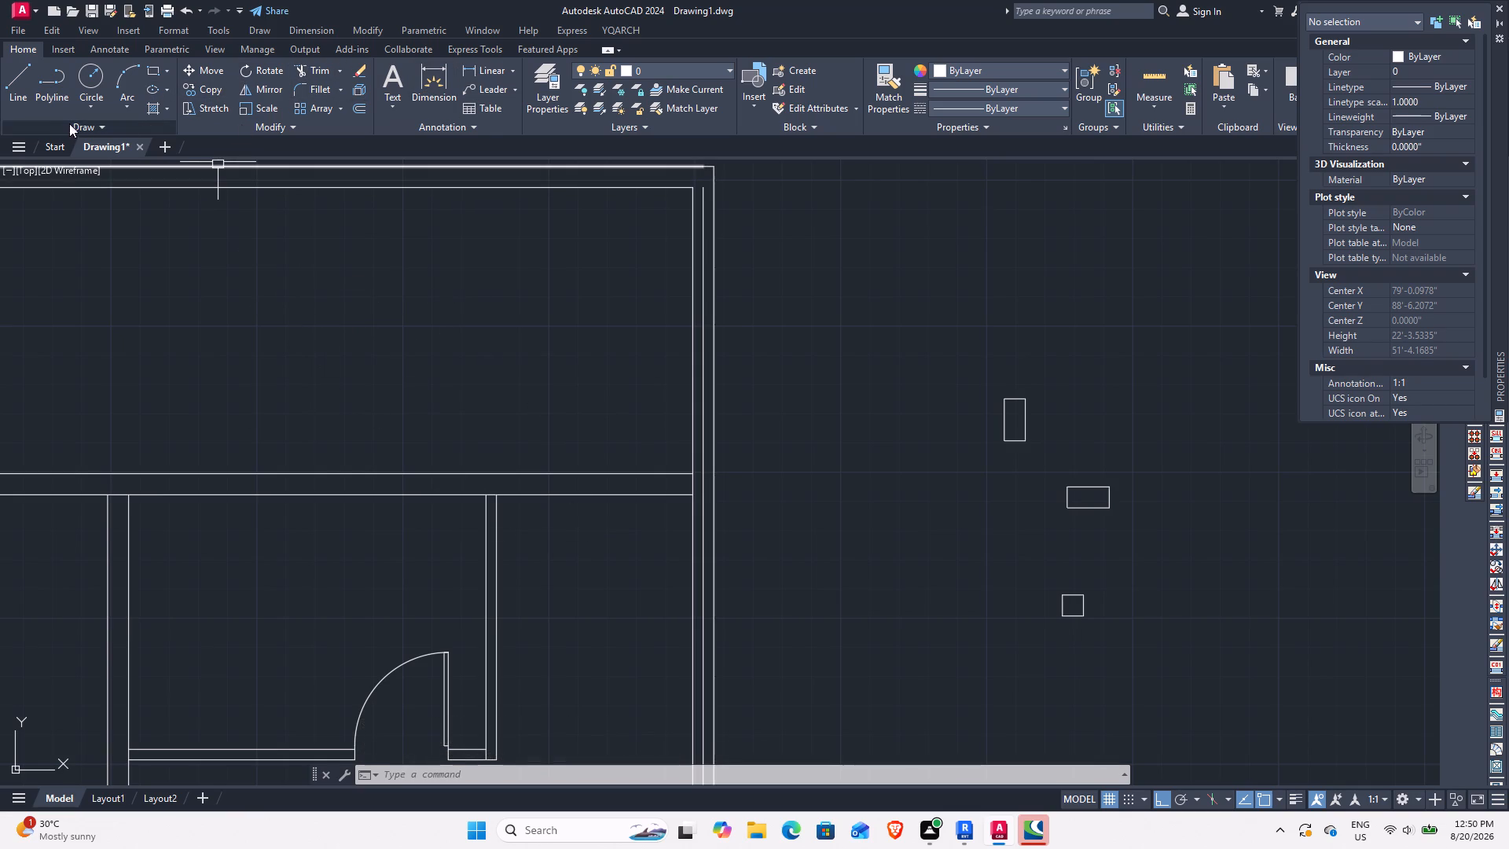
Hatch the three column-like rectangles outside the right outer wall in magenta with the ANSI31 pattern.
{"action": "left_click", "coordinate": [156, 114]}
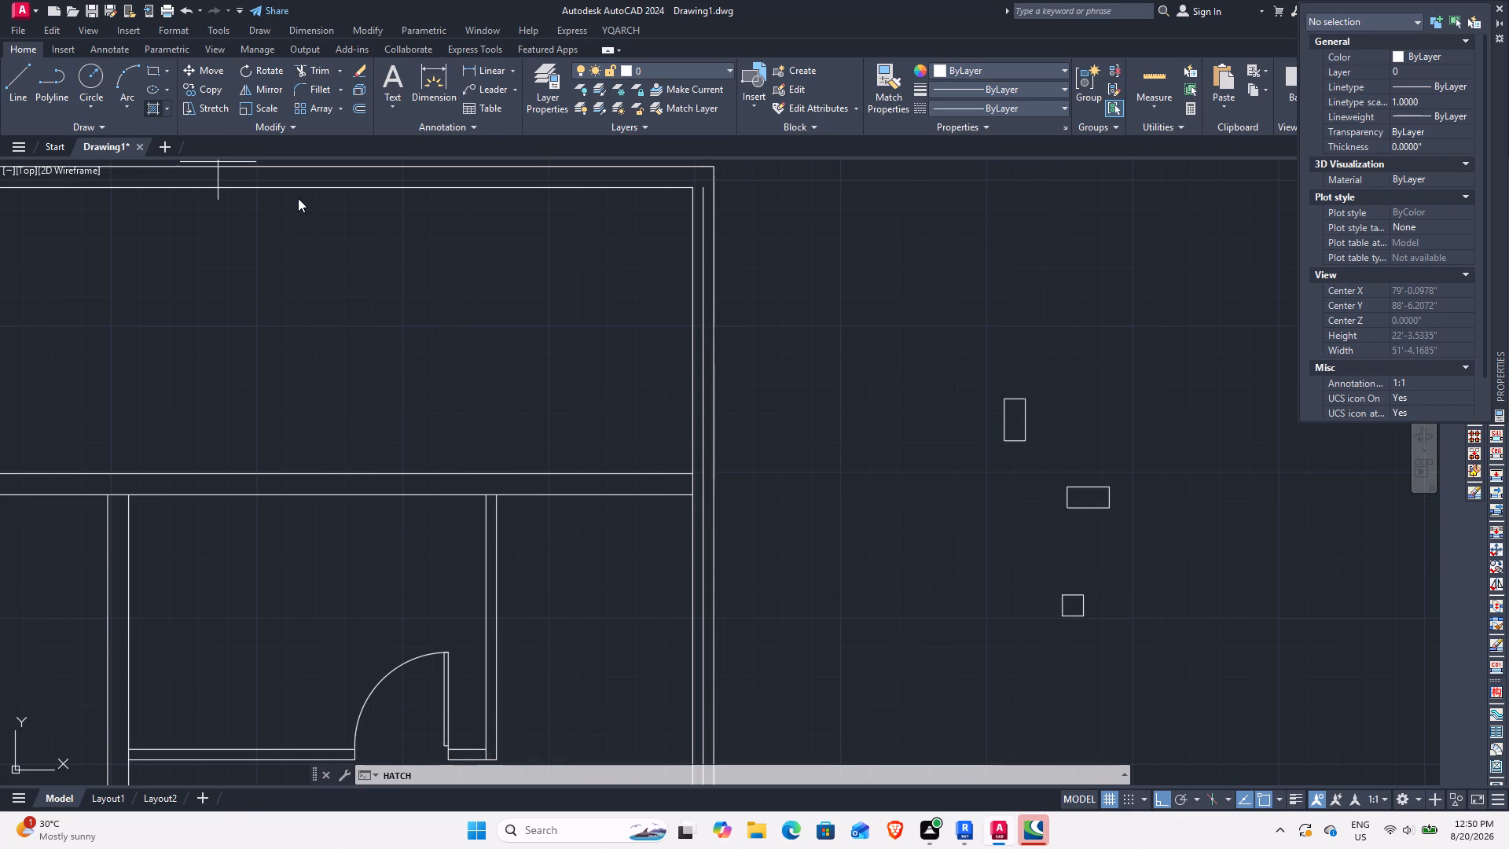
{"action": "left_click", "coordinate": [424, 94]}
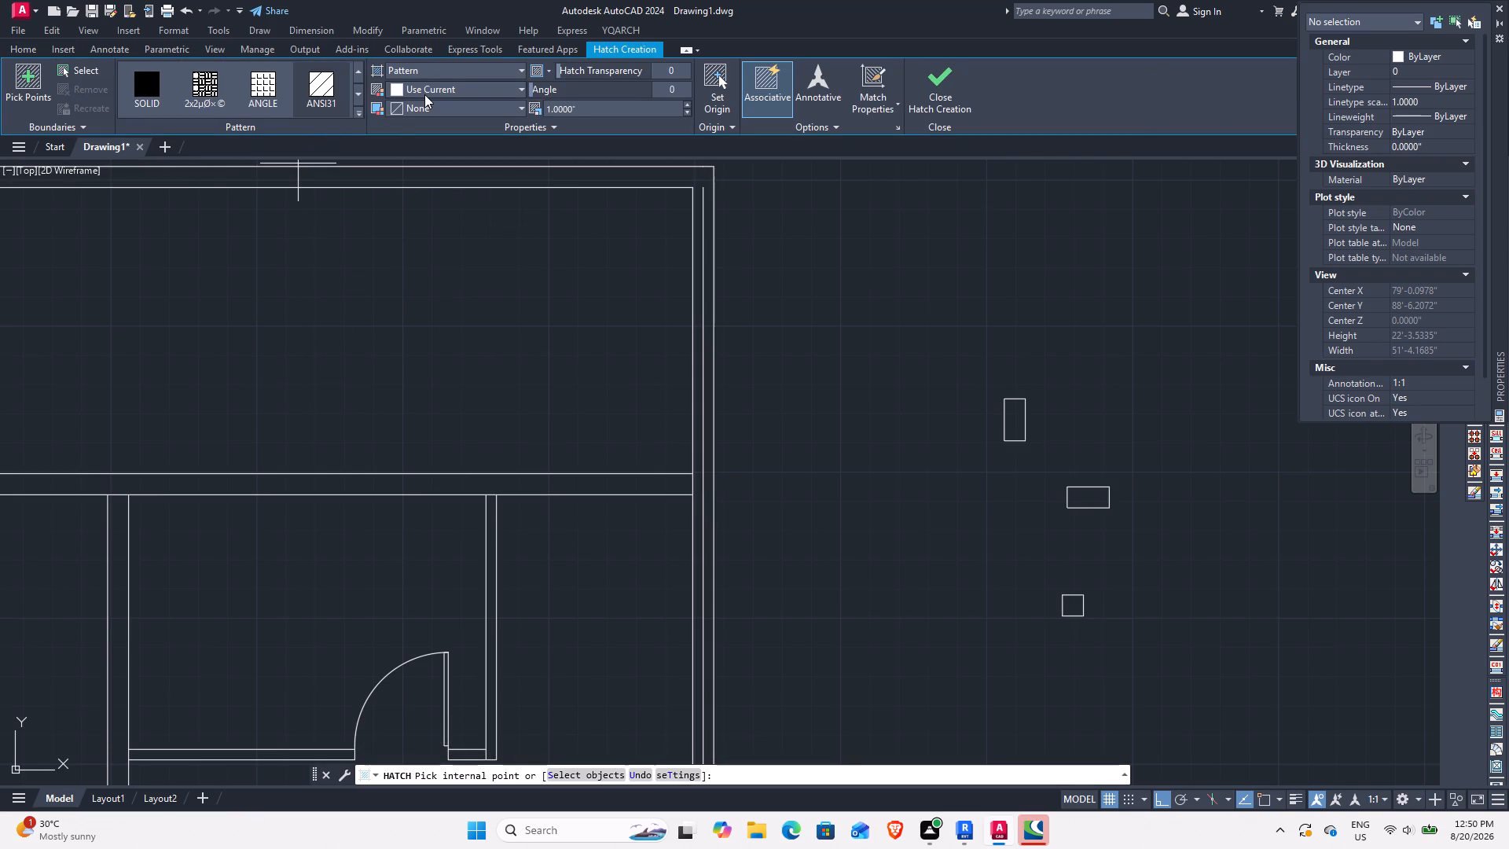
{"action": "left_click", "coordinate": [126, 104]}
{"action": "left_click", "coordinate": [442, 94]}
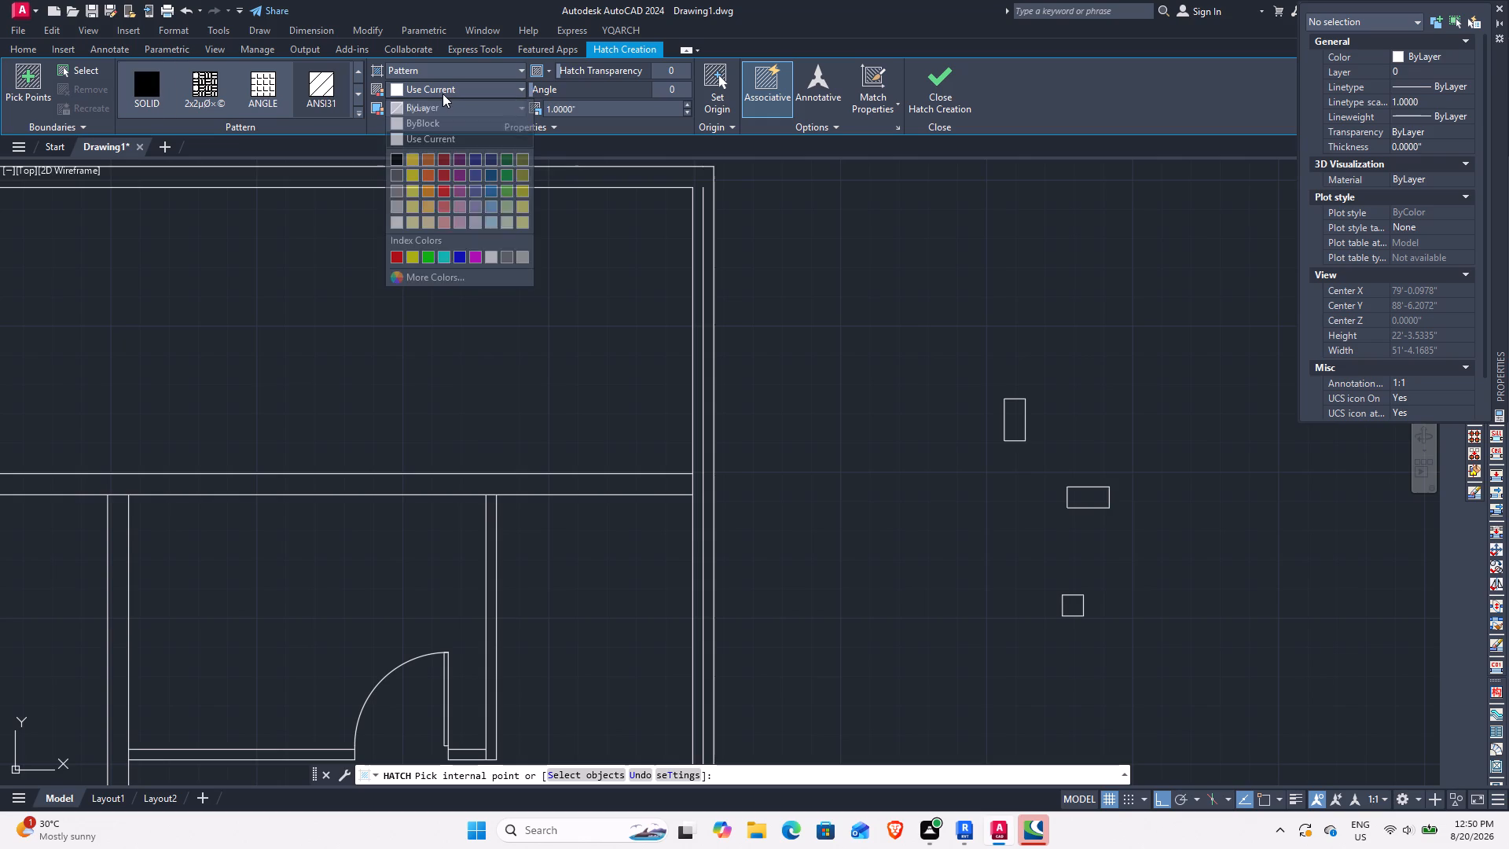
{"action": "left_click", "coordinate": [470, 259]}
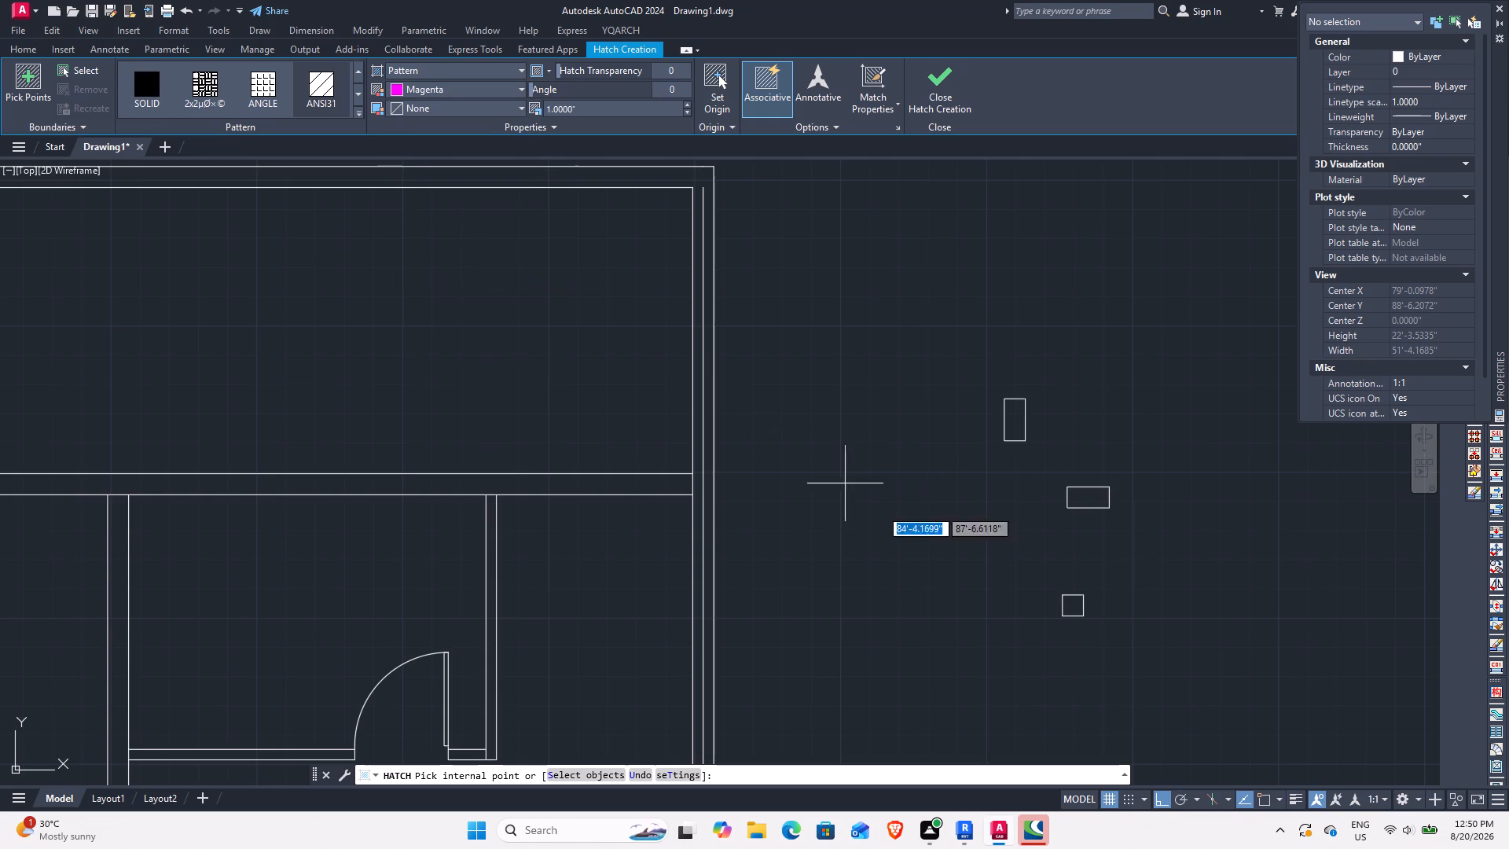
{"action": "left_click", "coordinate": [1074, 610]}
{"action": "left_click", "coordinate": [1086, 492]}
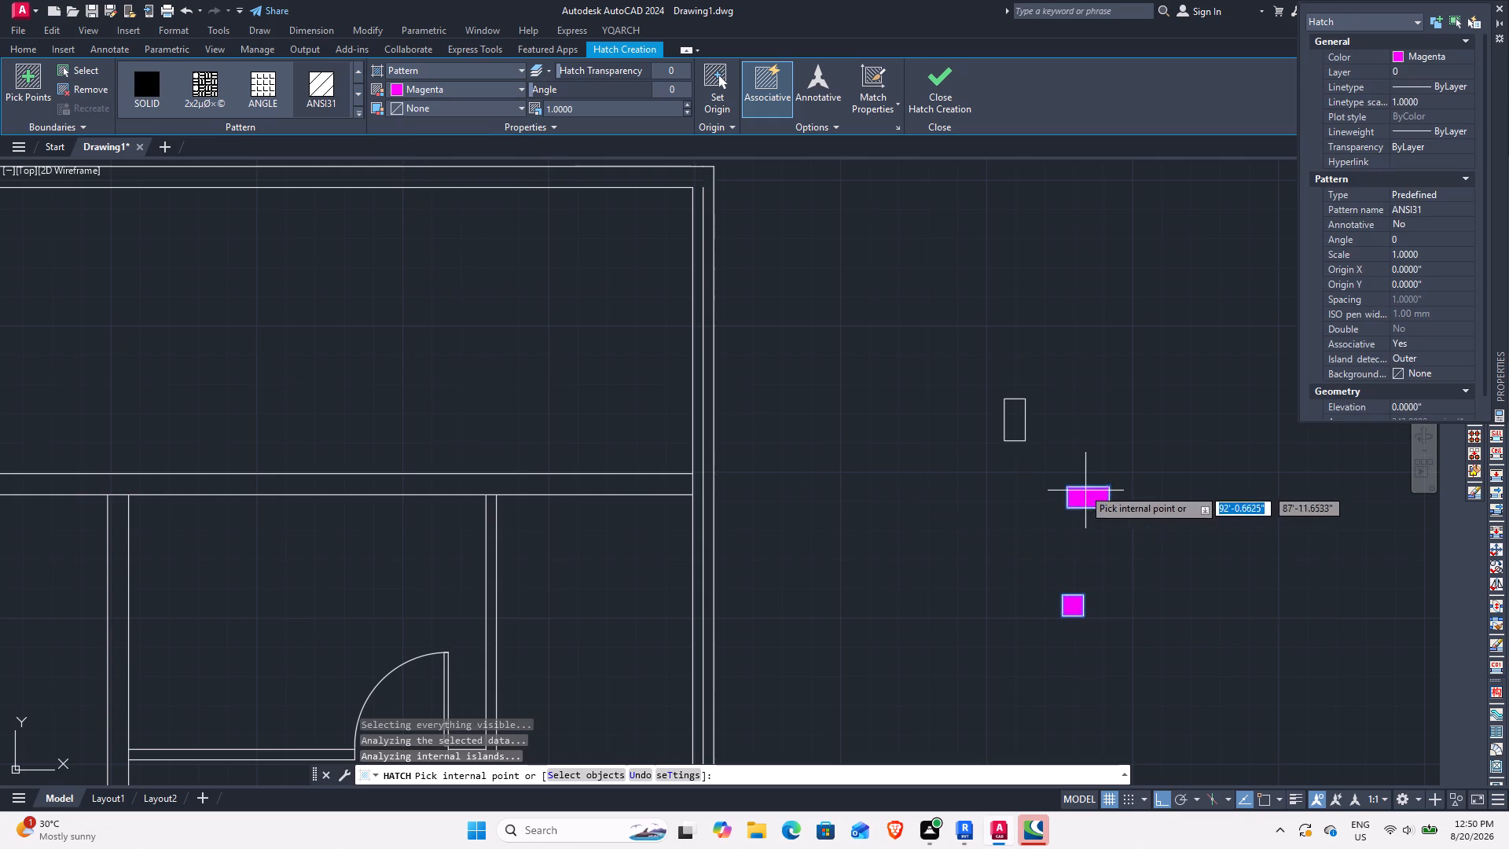
{"action": "left_click", "coordinate": [1008, 424]}
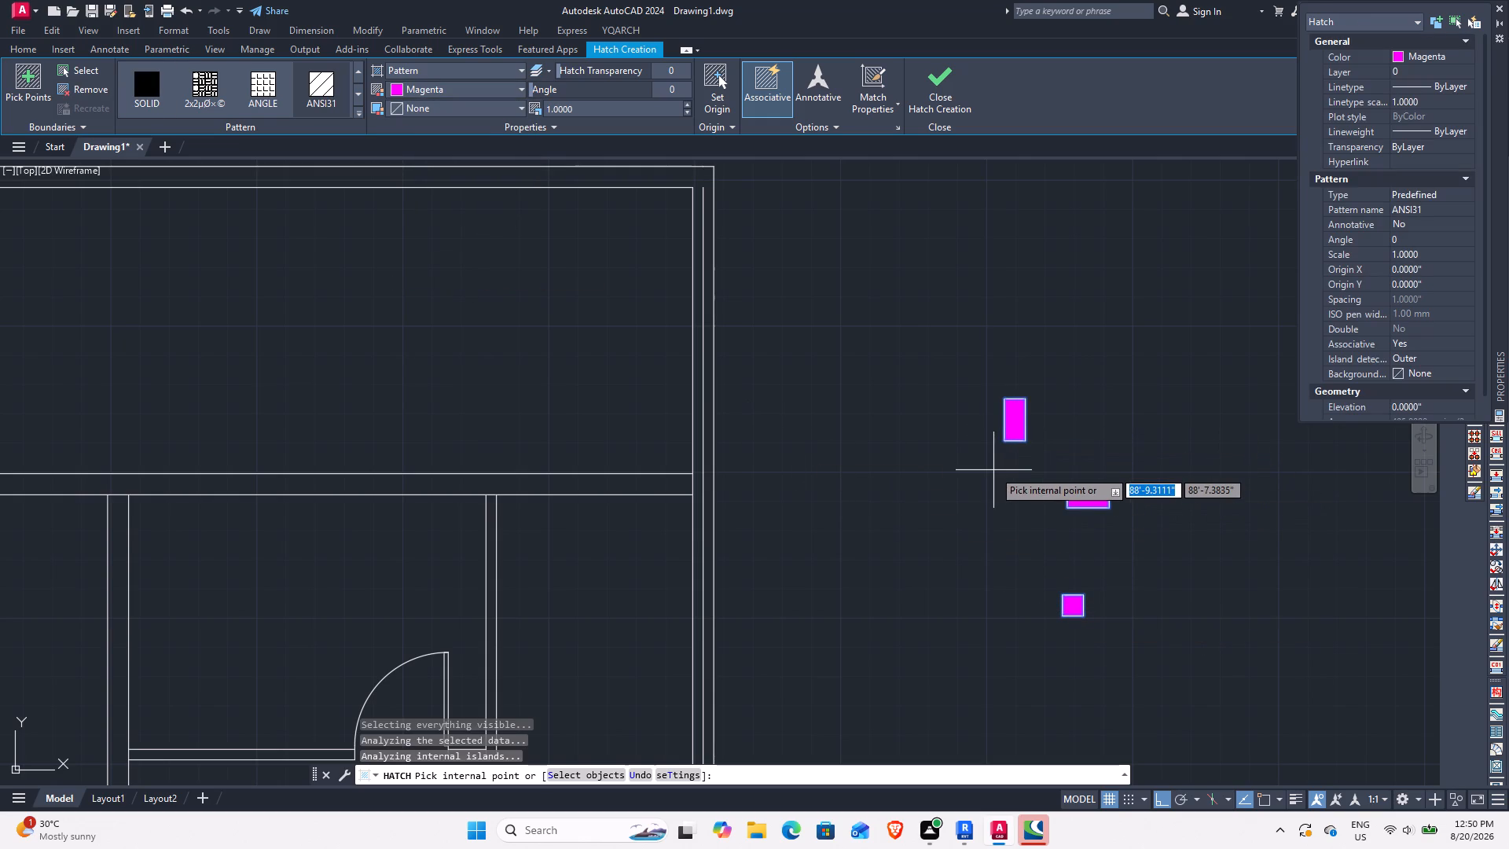
{"action": "key", "text": "Escape"}
Examine the upper rooms and the overall floor plan beside the hatched columns.
{"action": "scroll", "coordinate": [1026, 603], "scroll_direction": "down", "scroll_amount": 2}
{"action": "middle_click_drag", "start_coordinate": [1032, 651], "coordinate": [1114, 488]}
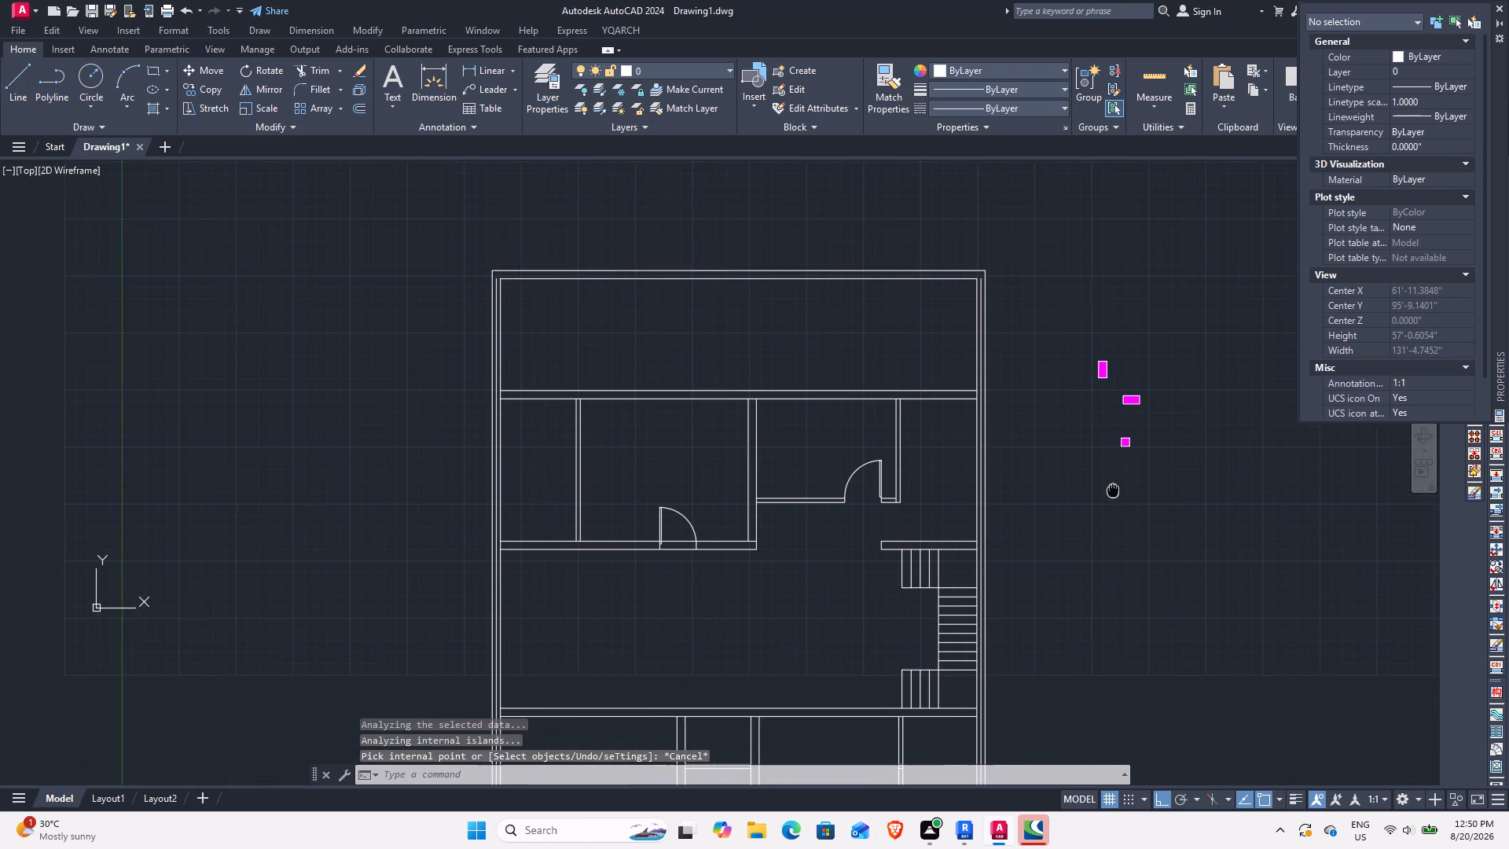
{"action": "middle_click_drag", "start_coordinate": [1114, 488], "coordinate": [1114, 487]}
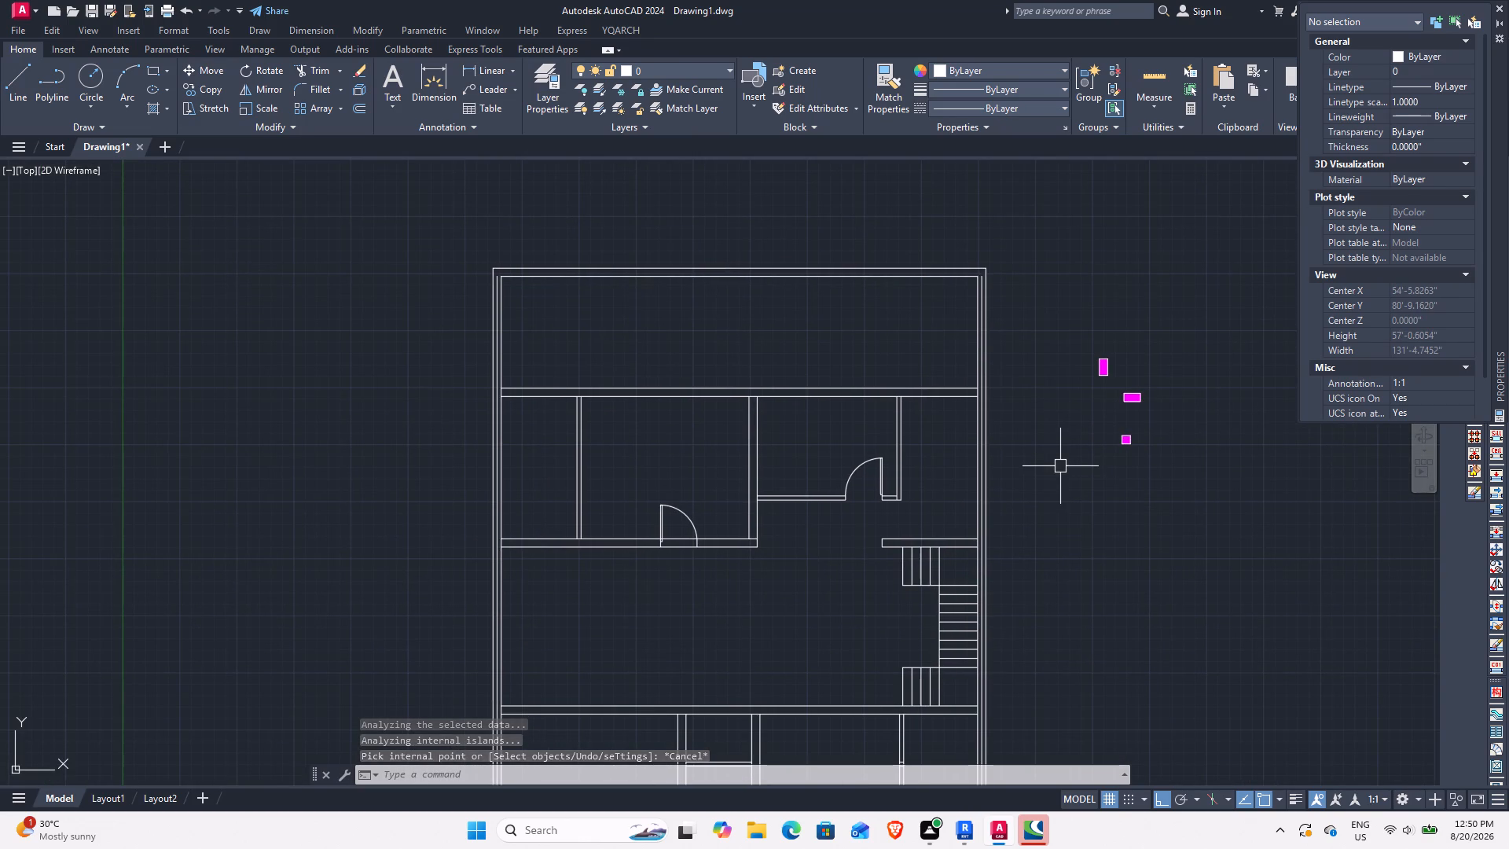
{"action": "middle_click_drag", "start_coordinate": [1026, 579], "coordinate": [1055, 513]}
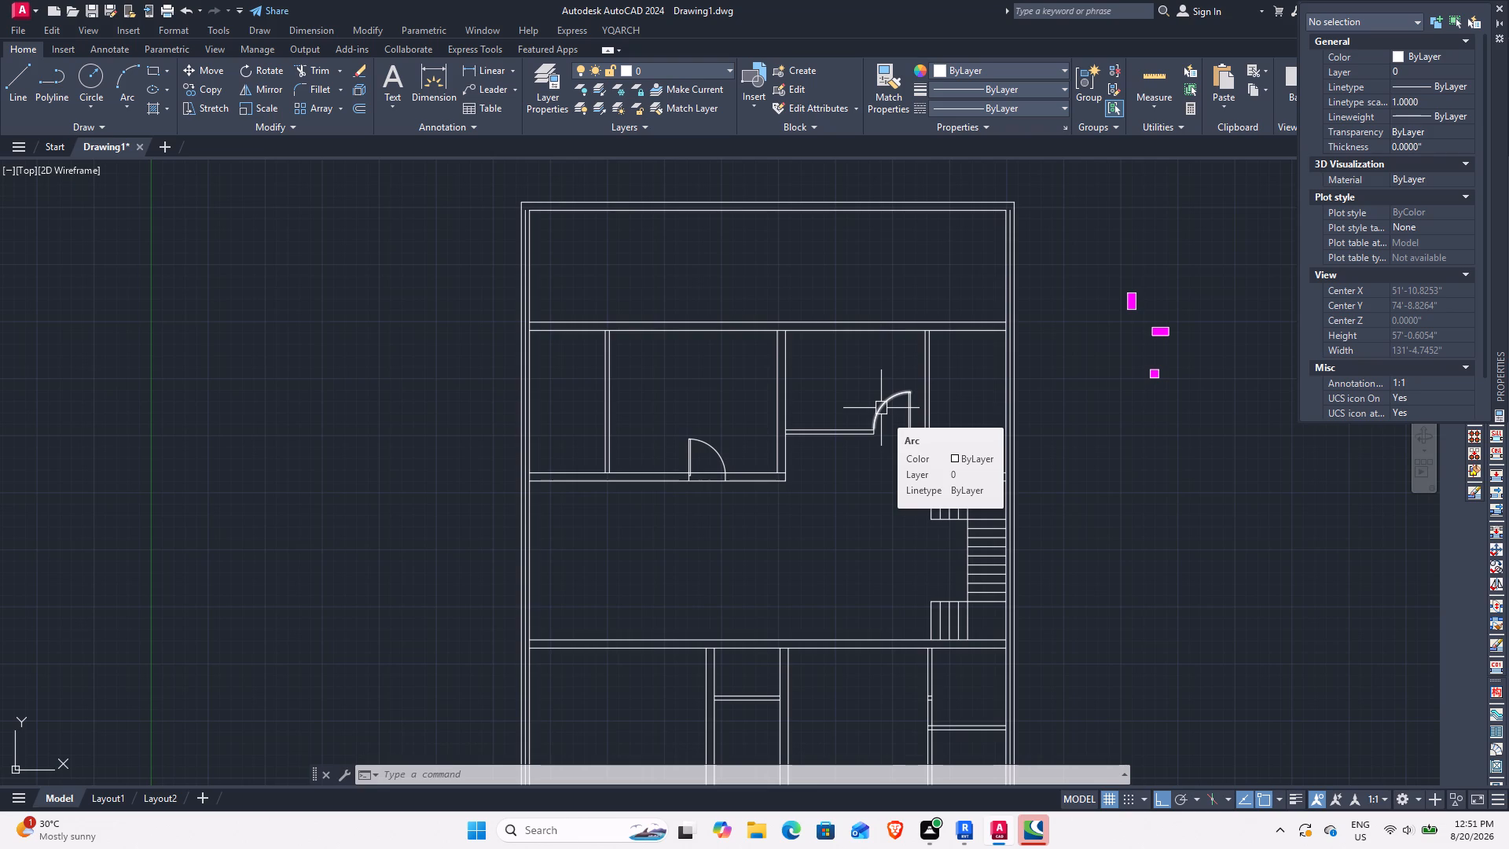
{"action": "scroll", "coordinate": [662, 383], "scroll_direction": "up", "scroll_amount": 1}
{"action": "middle_click_drag", "start_coordinate": [674, 371], "coordinate": [689, 428]}
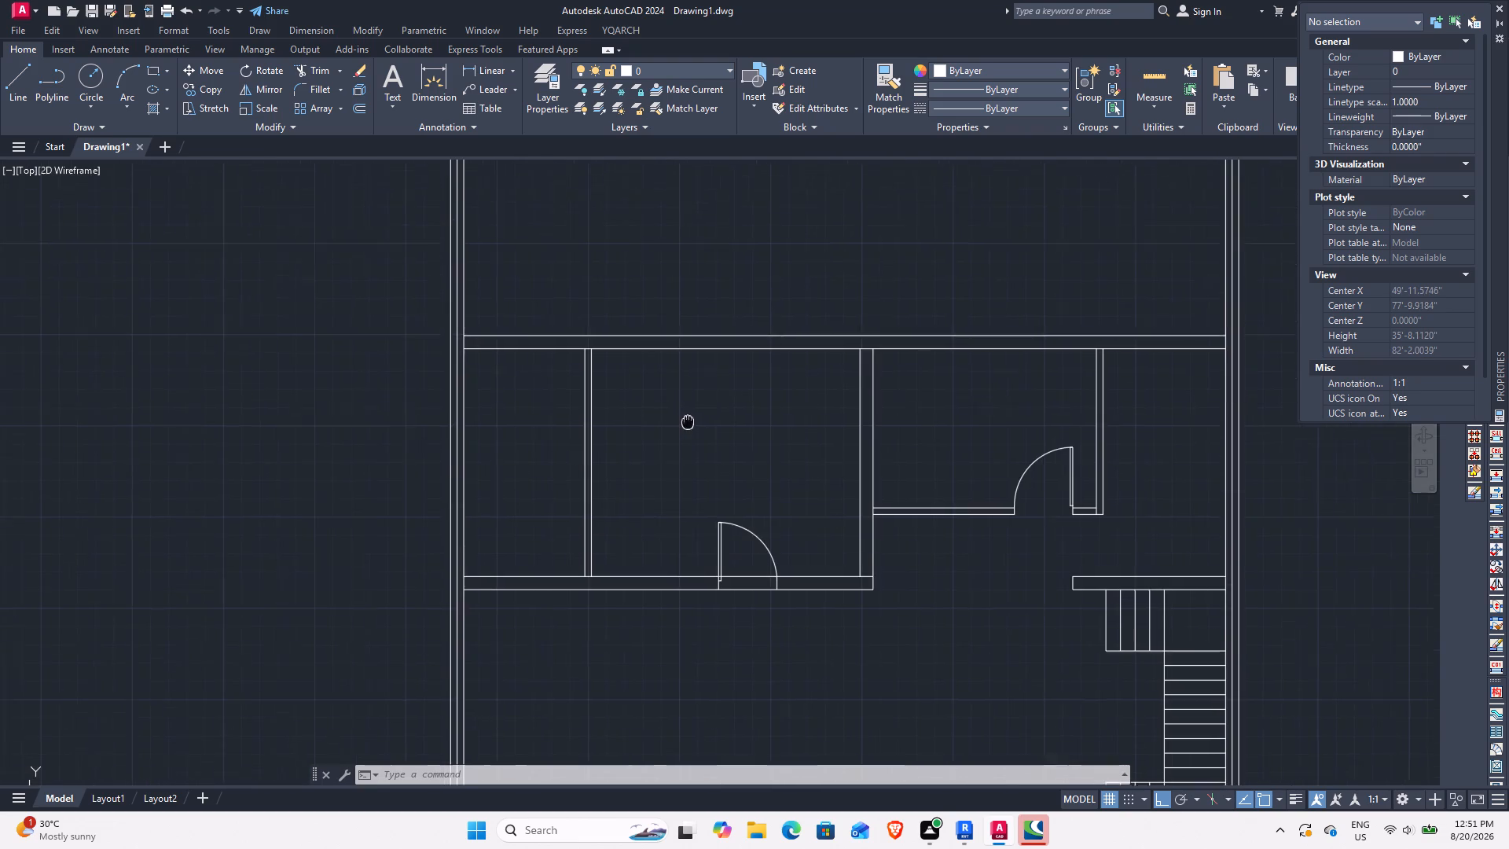
{"action": "middle_click_drag", "start_coordinate": [689, 428], "coordinate": [692, 498]}
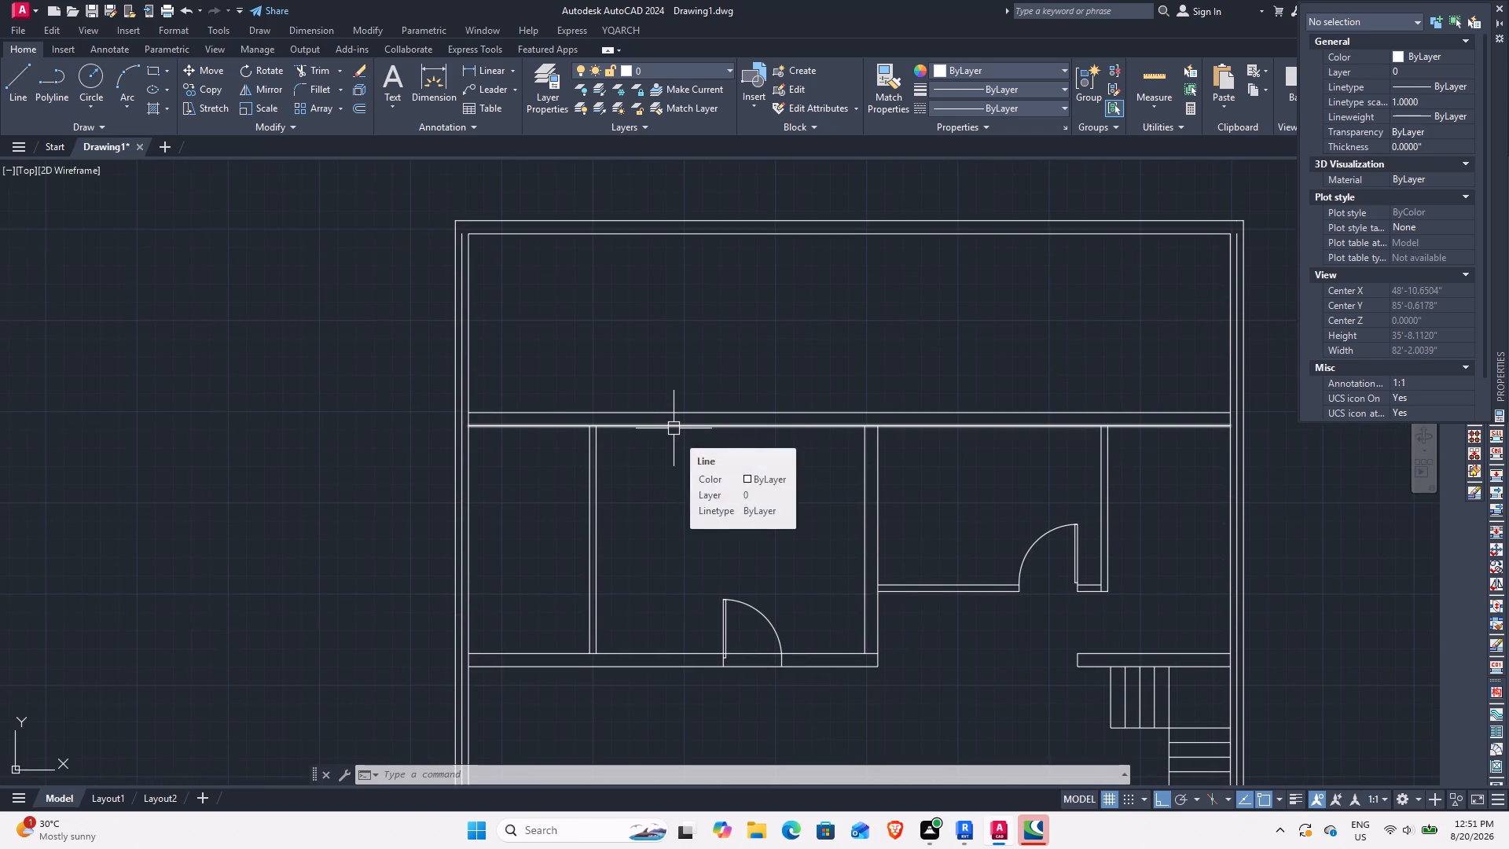
{"action": "scroll", "coordinate": [674, 430], "scroll_direction": "down", "scroll_amount": 3}
{"action": "middle_click_drag", "start_coordinate": [859, 524], "coordinate": [824, 517]}
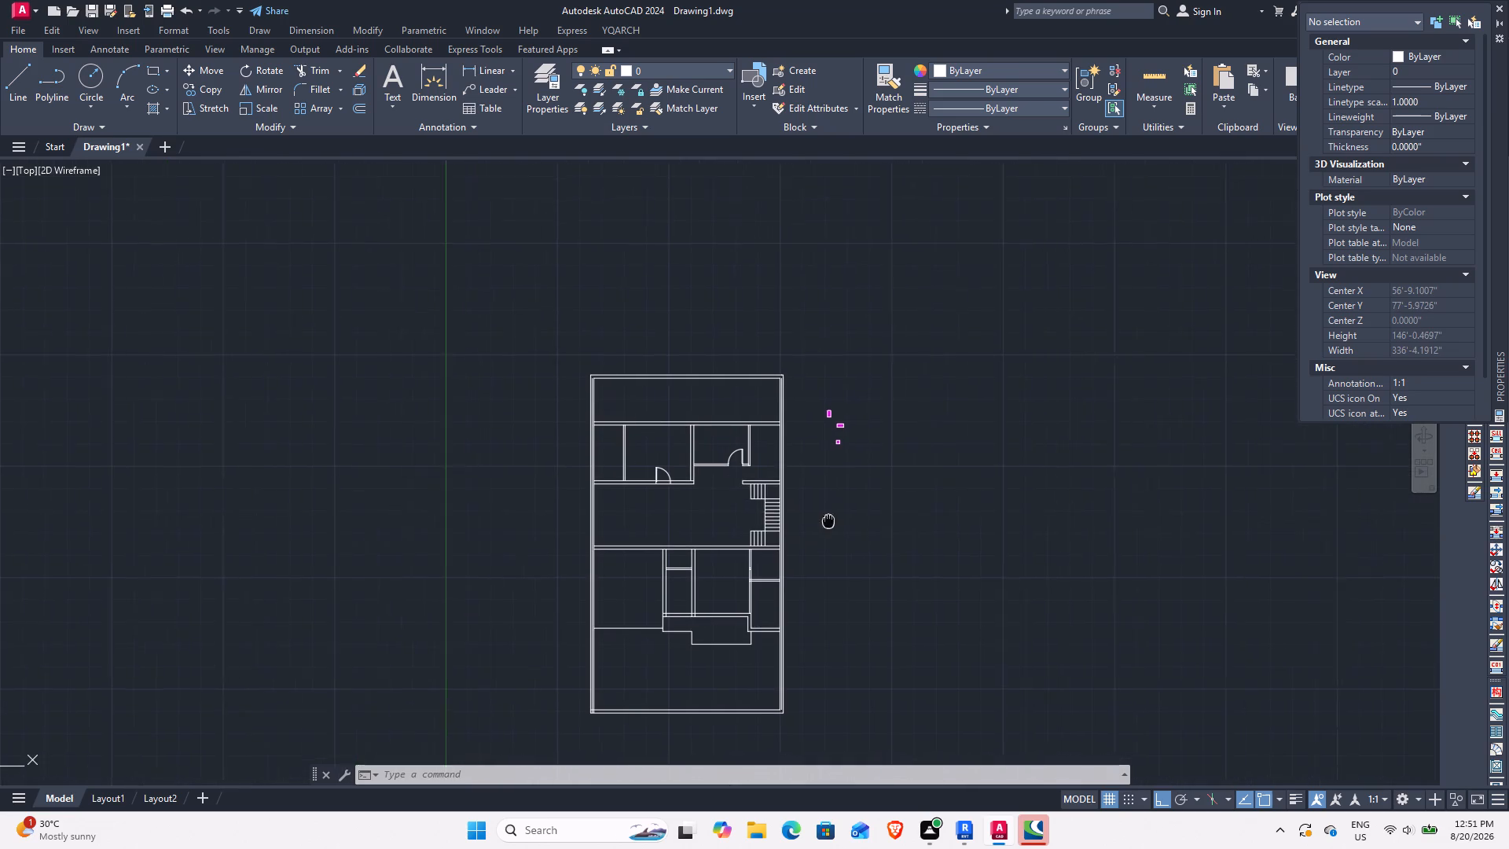
{"action": "middle_click_drag", "start_coordinate": [824, 517], "coordinate": [715, 463]}
Insert a Toilet - Imperial block from the architectural tool palette into the empty area to the right of the floor plan.
{"action": "type", "text": "TO"}
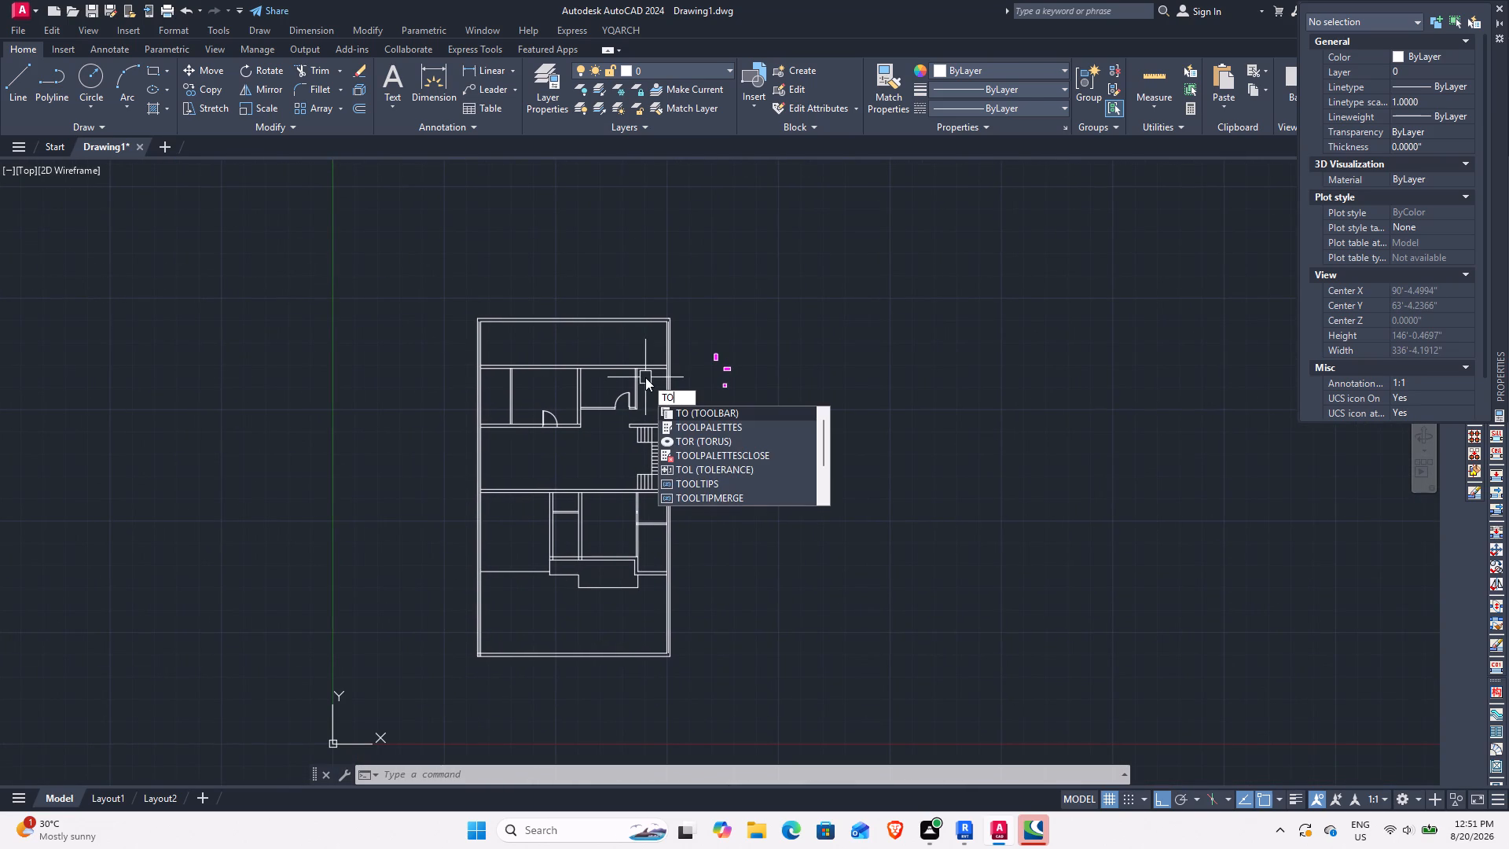
{"action": "key", "text": "BackSpace"}
{"action": "type", "text": "P"}
{"action": "key", "text": "space"}
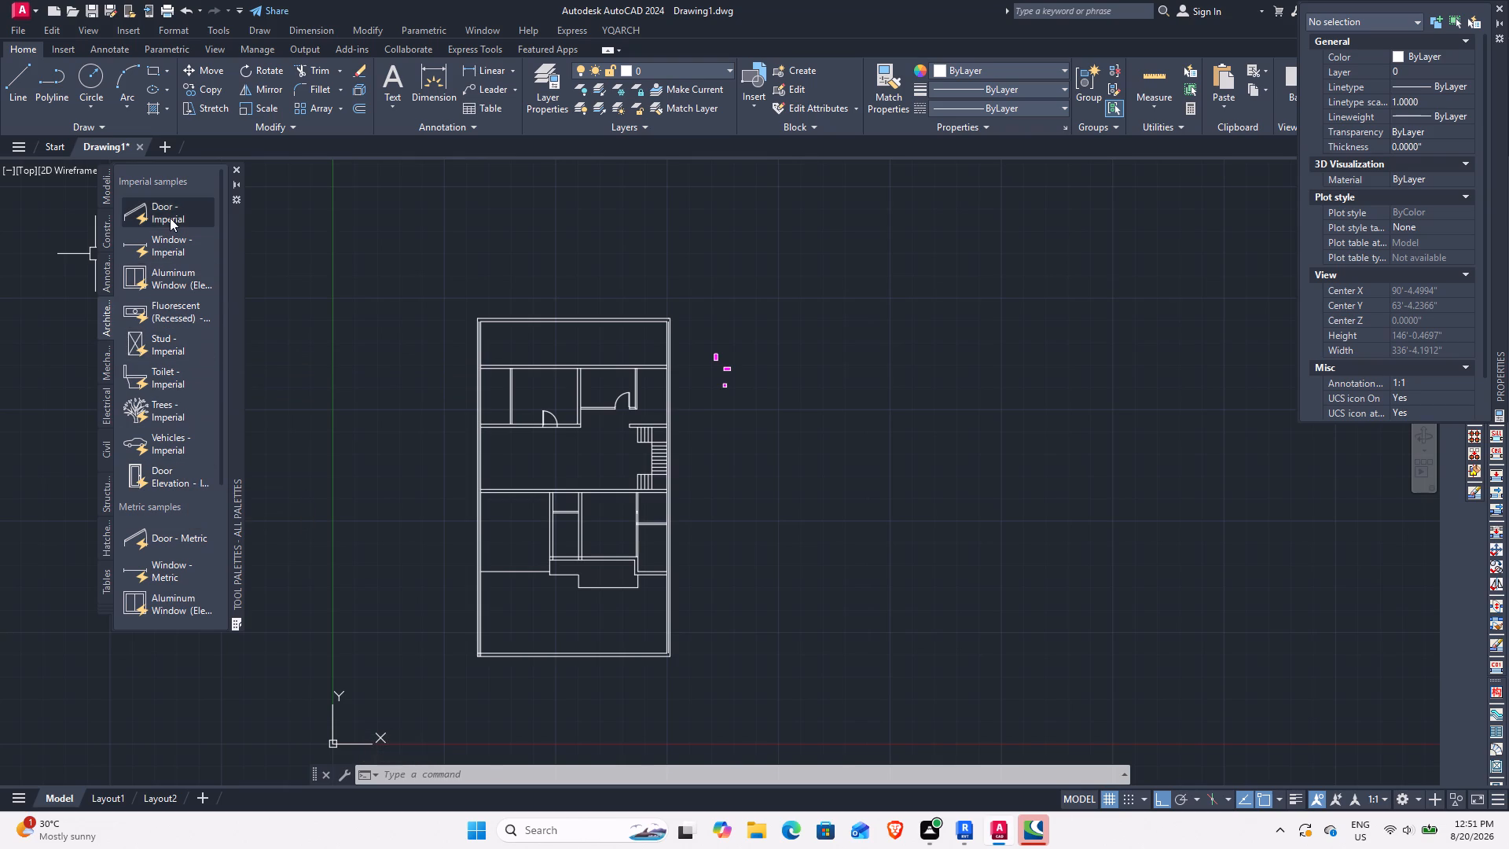
{"action": "left_click", "coordinate": [180, 385]}
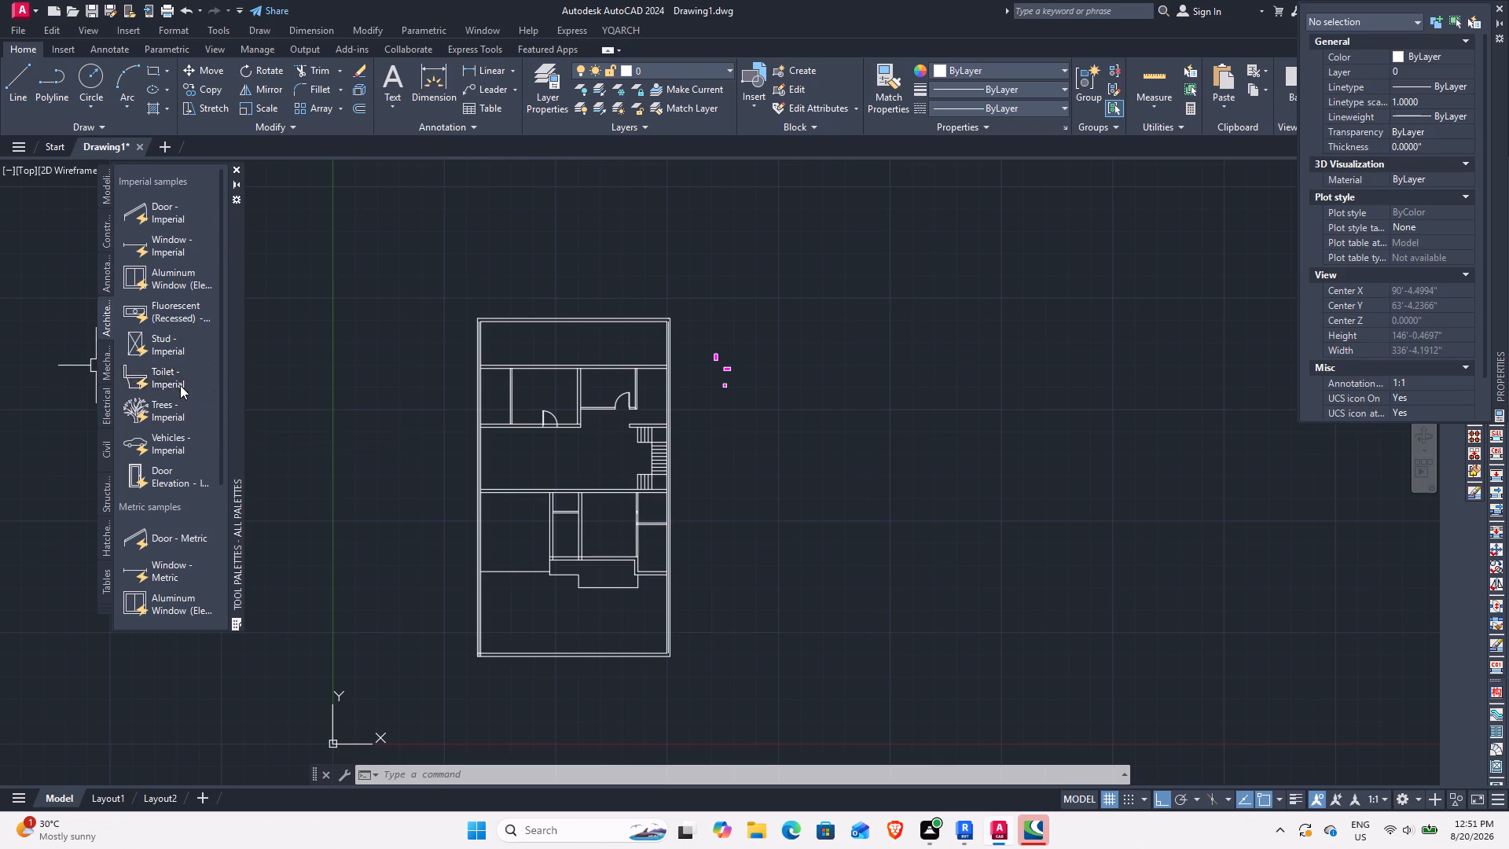
{"action": "left_click", "coordinate": [912, 481]}
{"action": "key", "text": "Escape"}
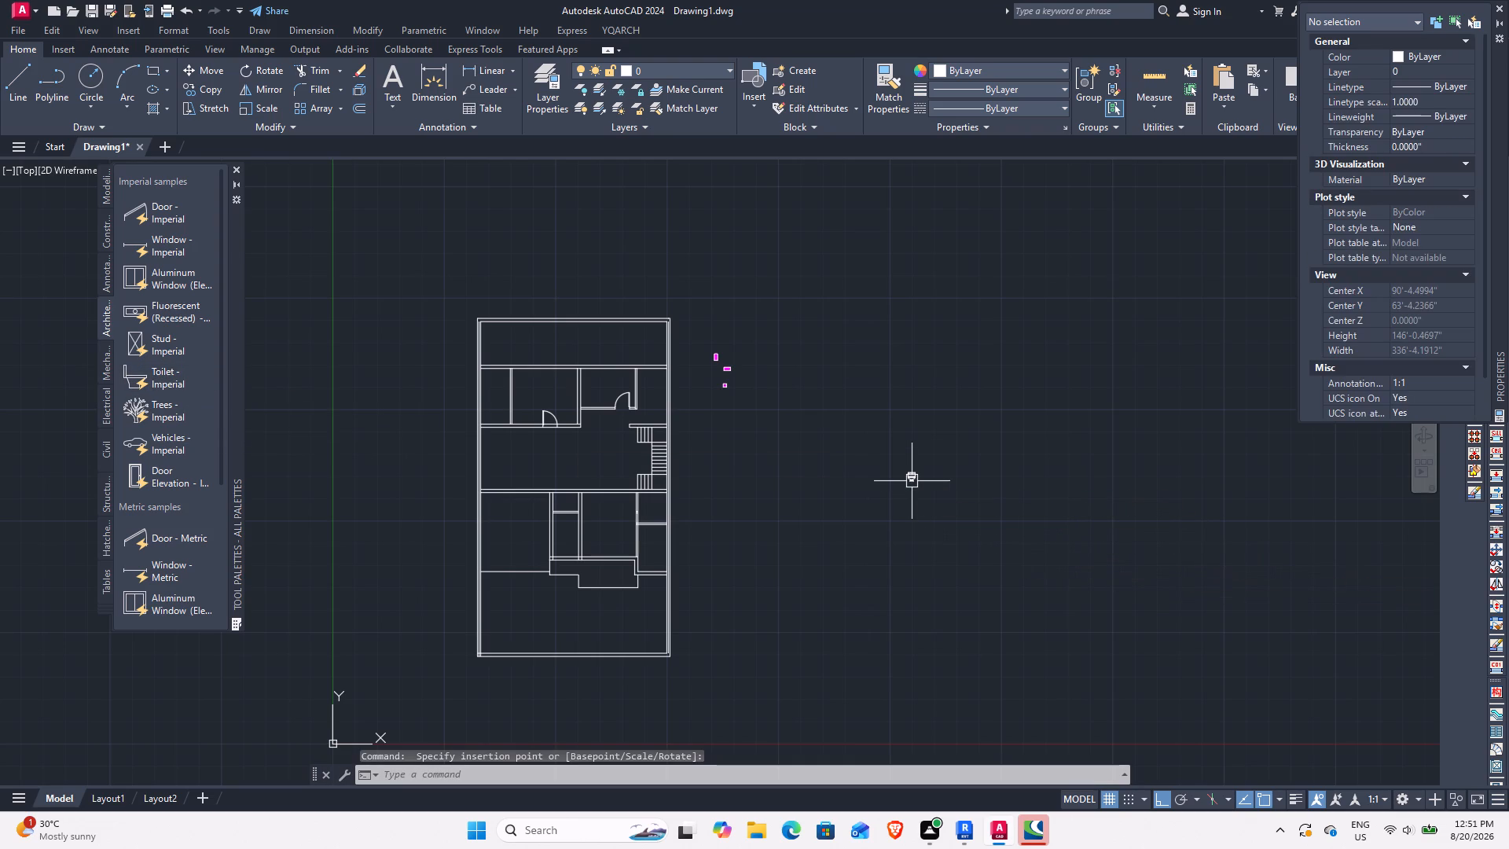
{"action": "key", "text": "Escape"}
Check the view types available for the inserted toilet block and close the tool palettes.
{"action": "scroll", "coordinate": [917, 473], "scroll_direction": "up", "scroll_amount": 4}
{"action": "left_click", "coordinate": [885, 498]}
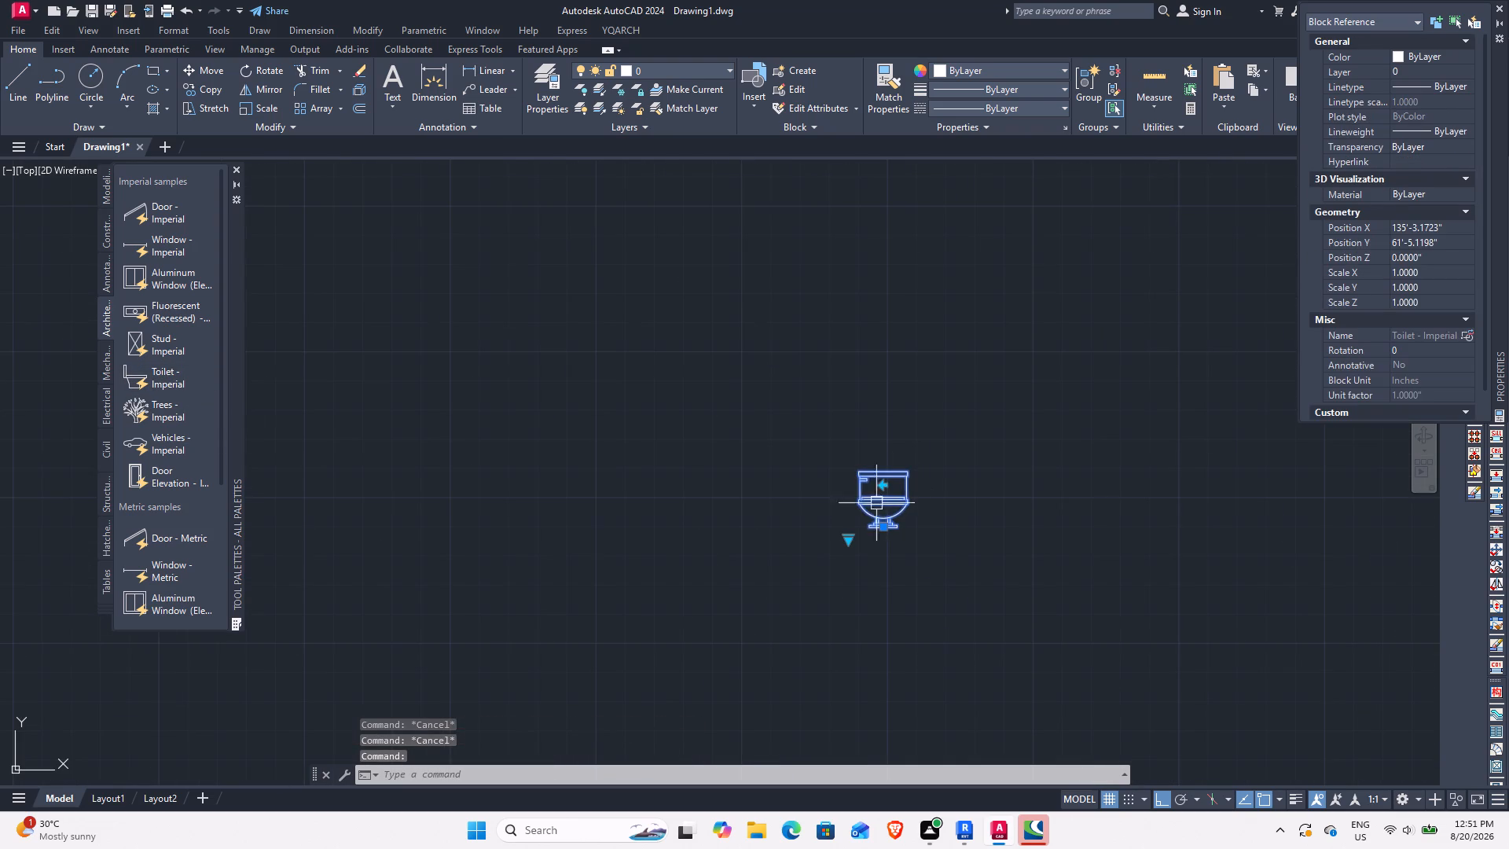
{"action": "left_click", "coordinate": [848, 541]}
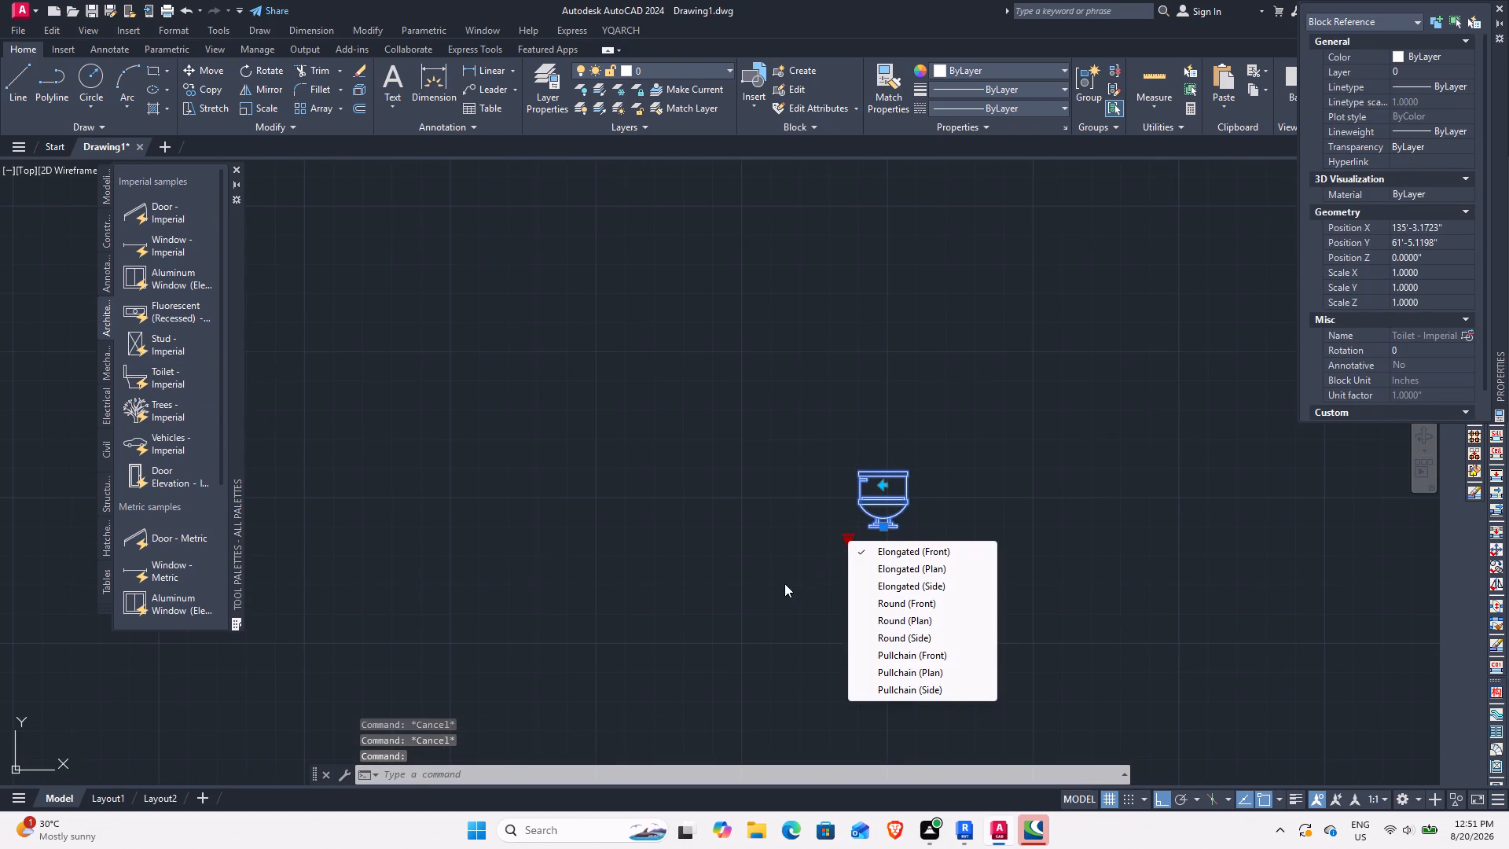
{"action": "left_click", "coordinate": [725, 557]}
{"action": "key", "text": "Escape"}
{"action": "scroll", "coordinate": [703, 559], "scroll_direction": "down", "scroll_amount": 3}
{"action": "middle_click_drag", "start_coordinate": [560, 596], "coordinate": [905, 530]}
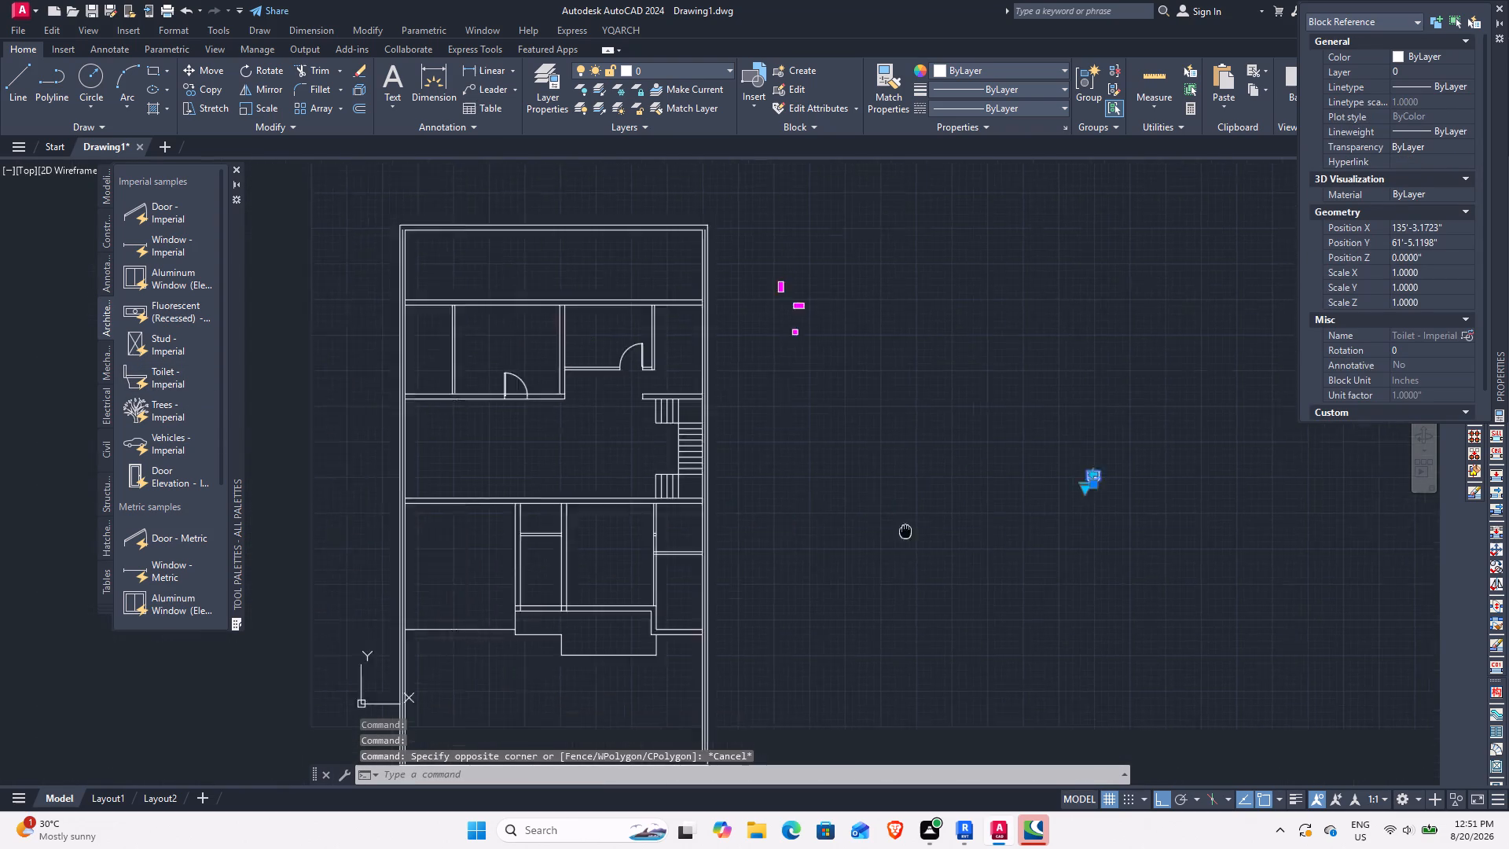
{"action": "middle_click_drag", "start_coordinate": [905, 530], "coordinate": [928, 519]}
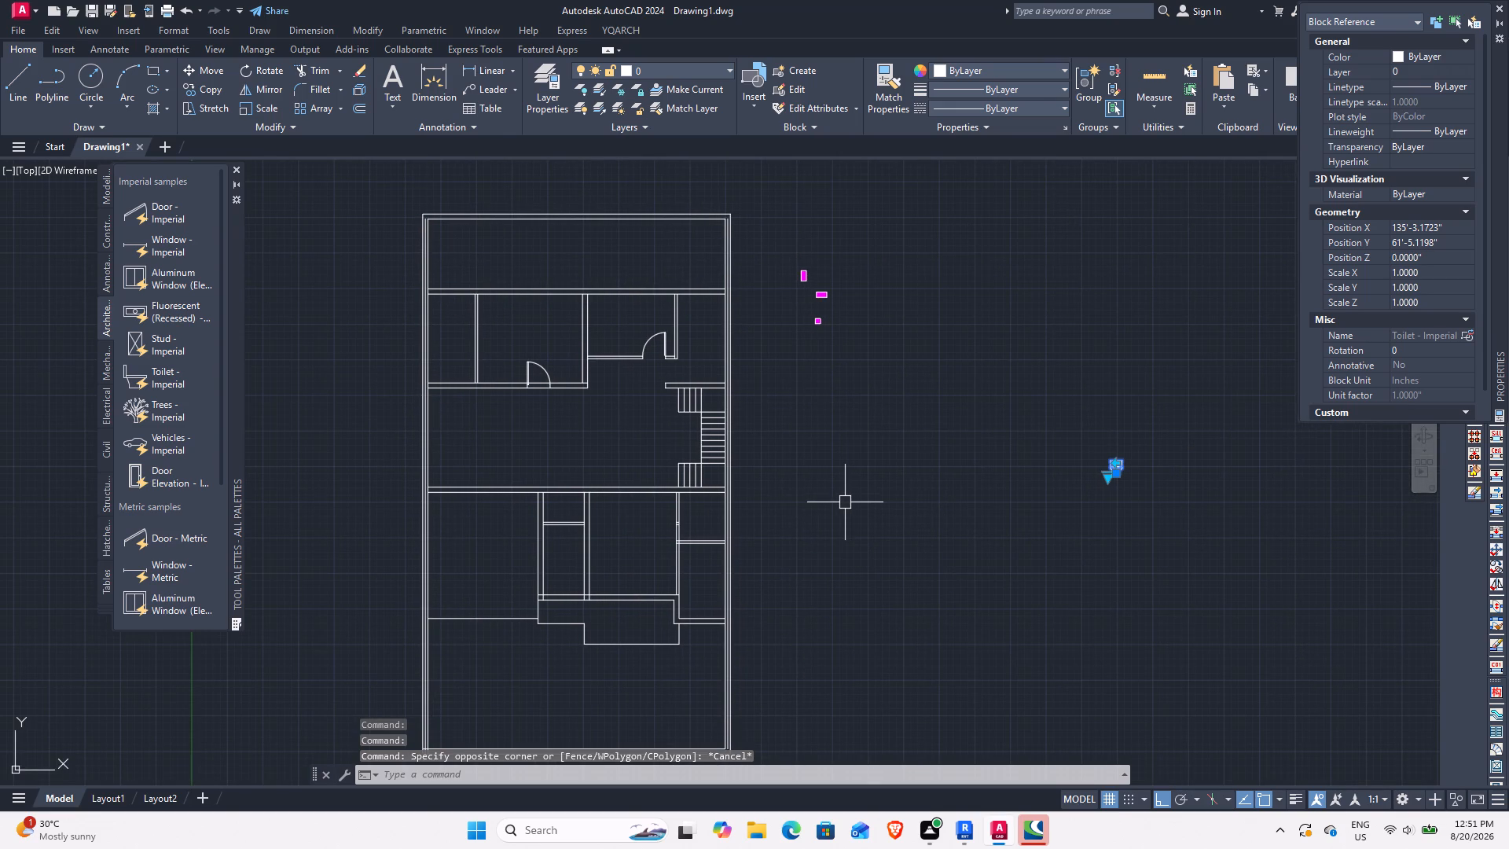
{"action": "left_click", "coordinate": [233, 171]}
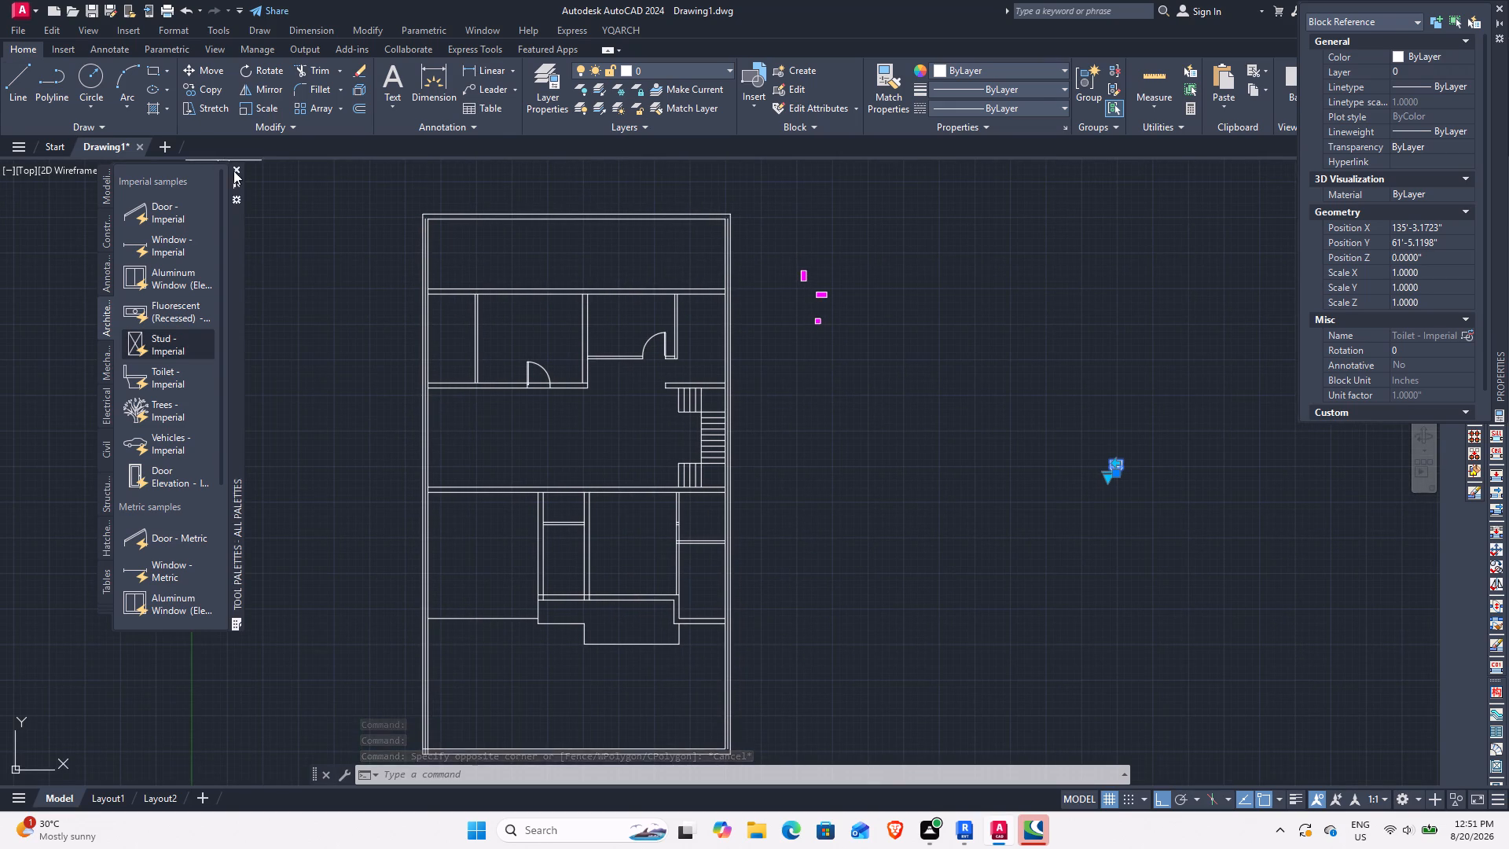
Browse the blocks of Home - Space Planner.dwg and House Designer.dwg in DesignCenter, closing it when done.
{"action": "type", "text": "DC"}
{"action": "key", "text": "space"}
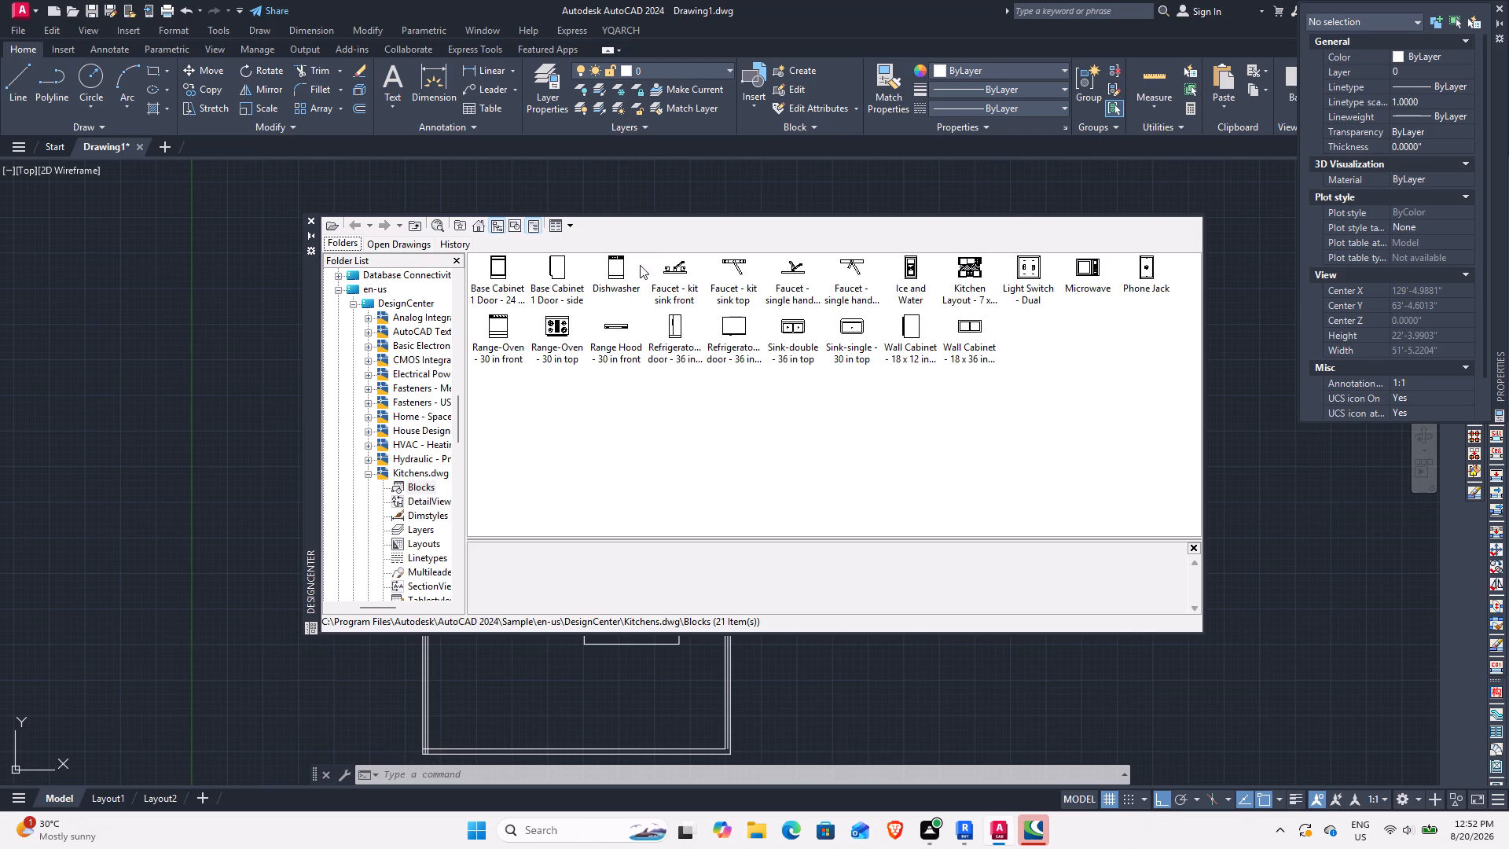
{"action": "left_click", "coordinate": [417, 222]}
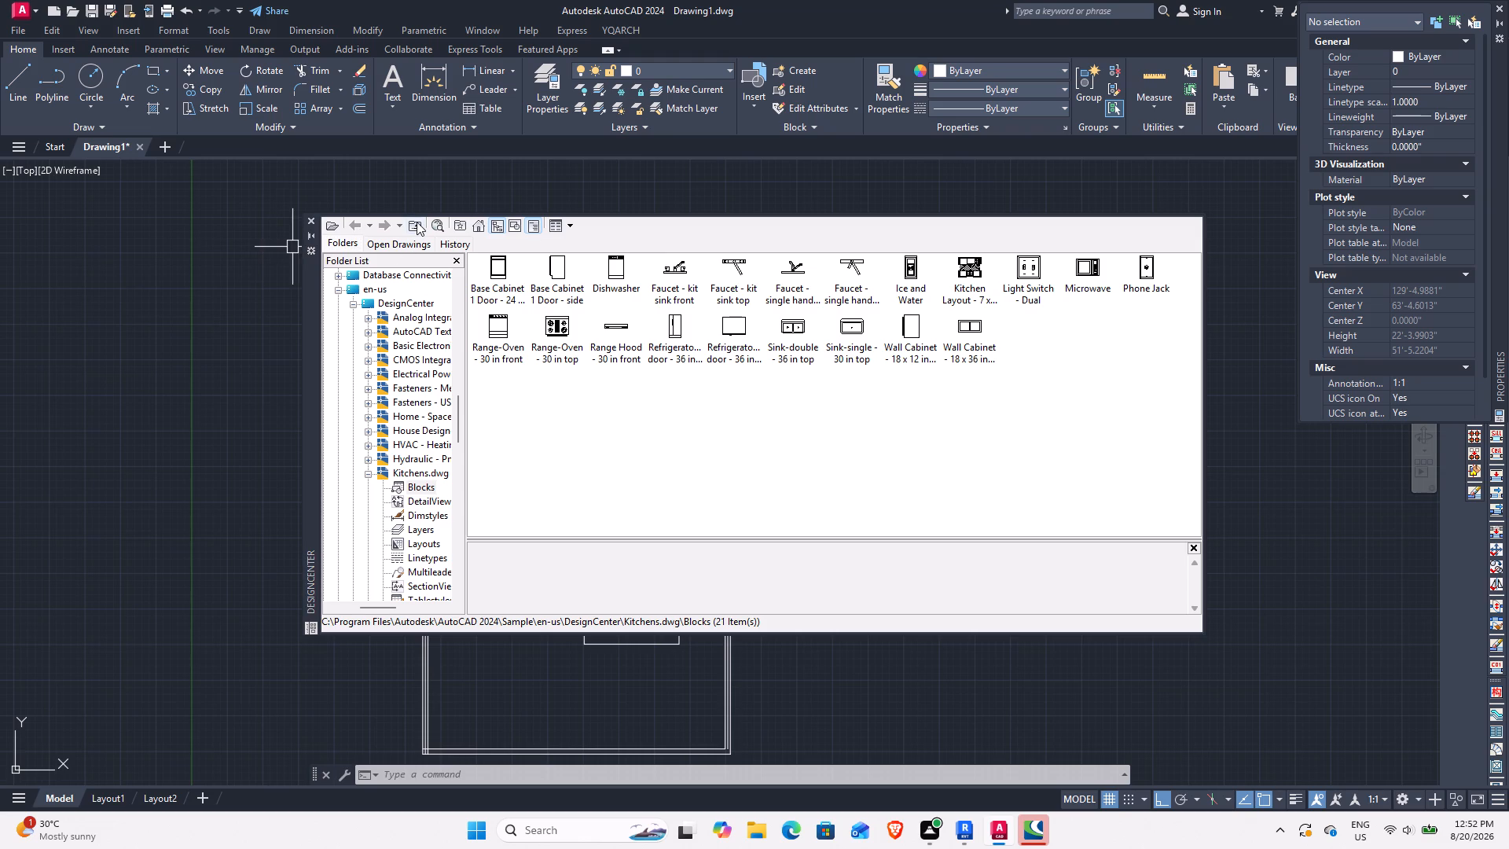
{"action": "left_click", "coordinate": [417, 222]}
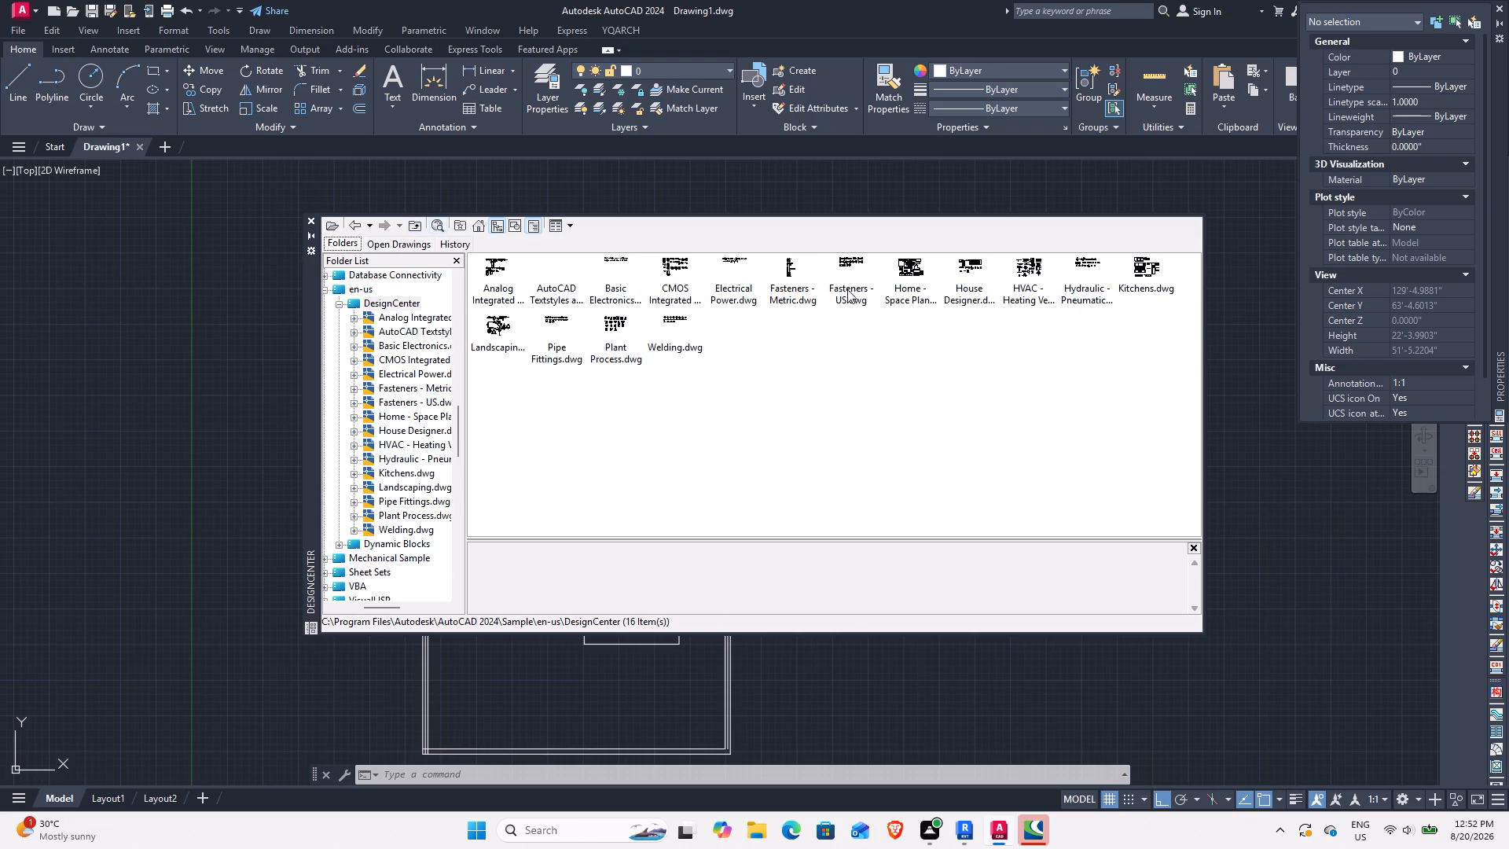
{"action": "double_click", "coordinate": [915, 267]}
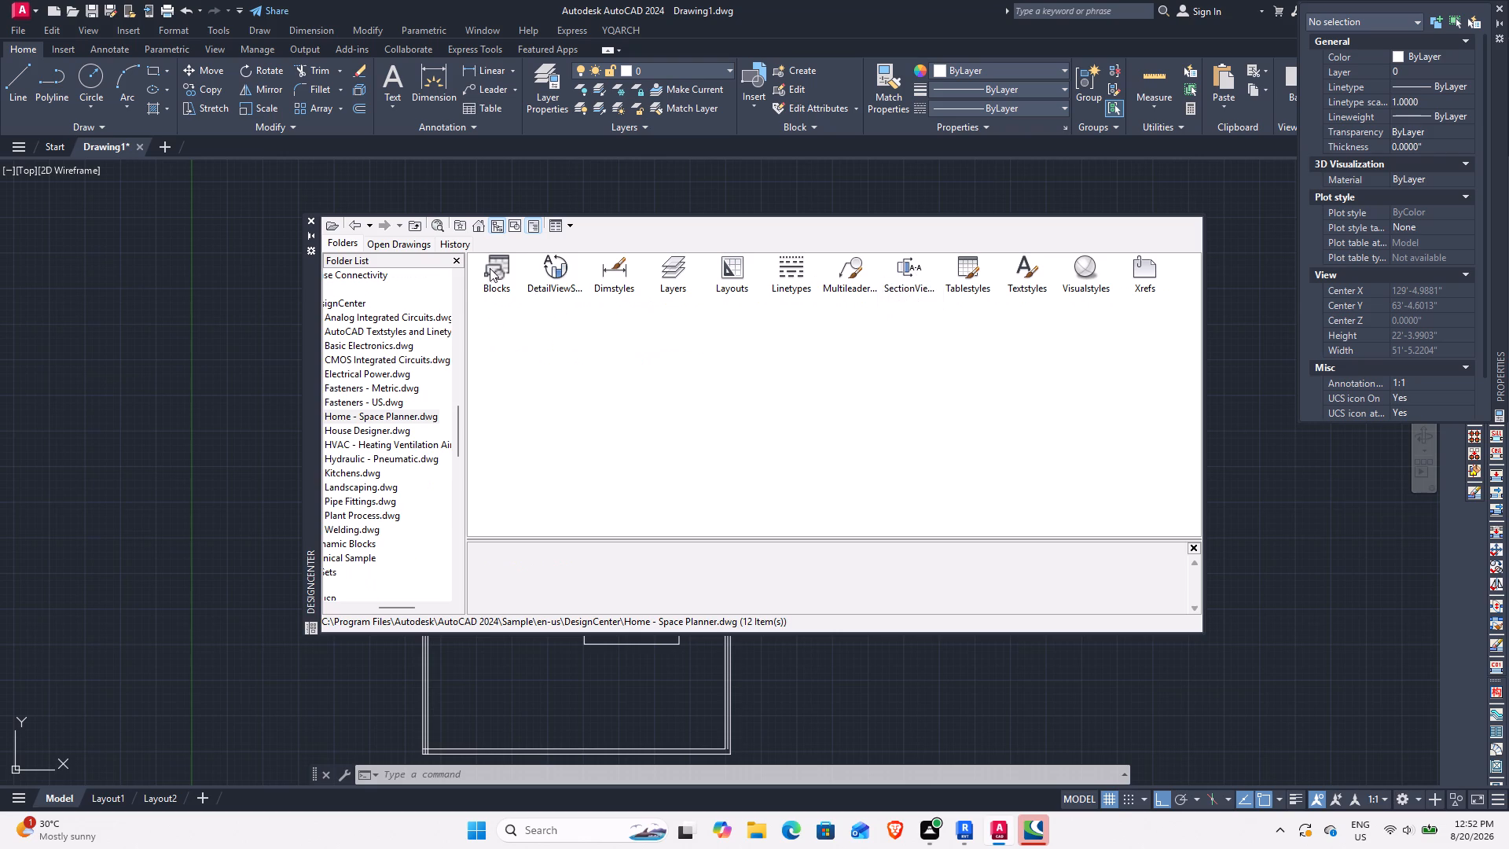
{"action": "double_click", "coordinate": [490, 268]}
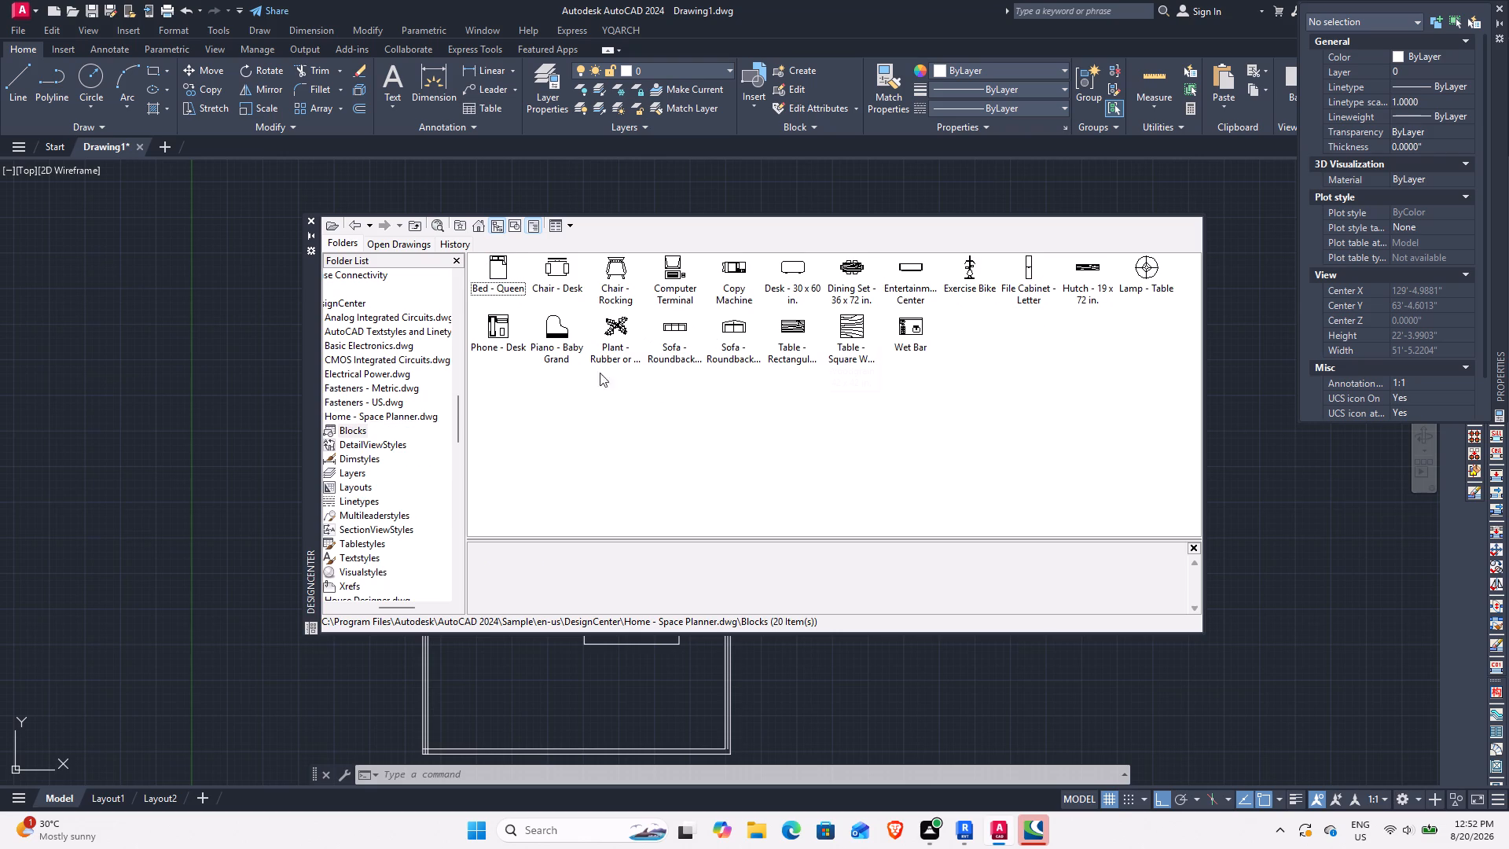
{"action": "left_click", "coordinate": [351, 229]}
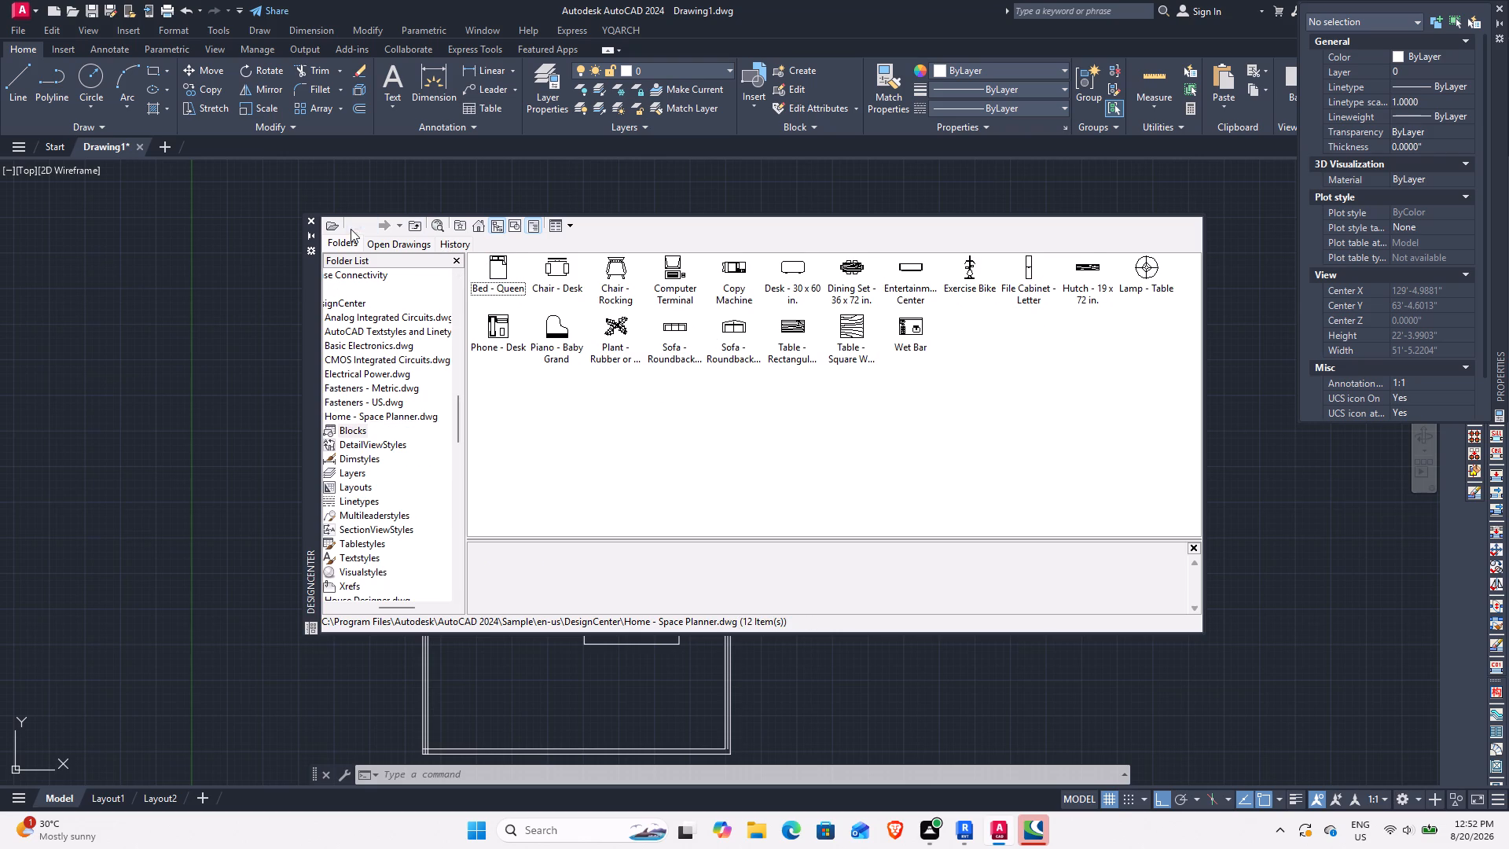
{"action": "left_click", "coordinate": [358, 226]}
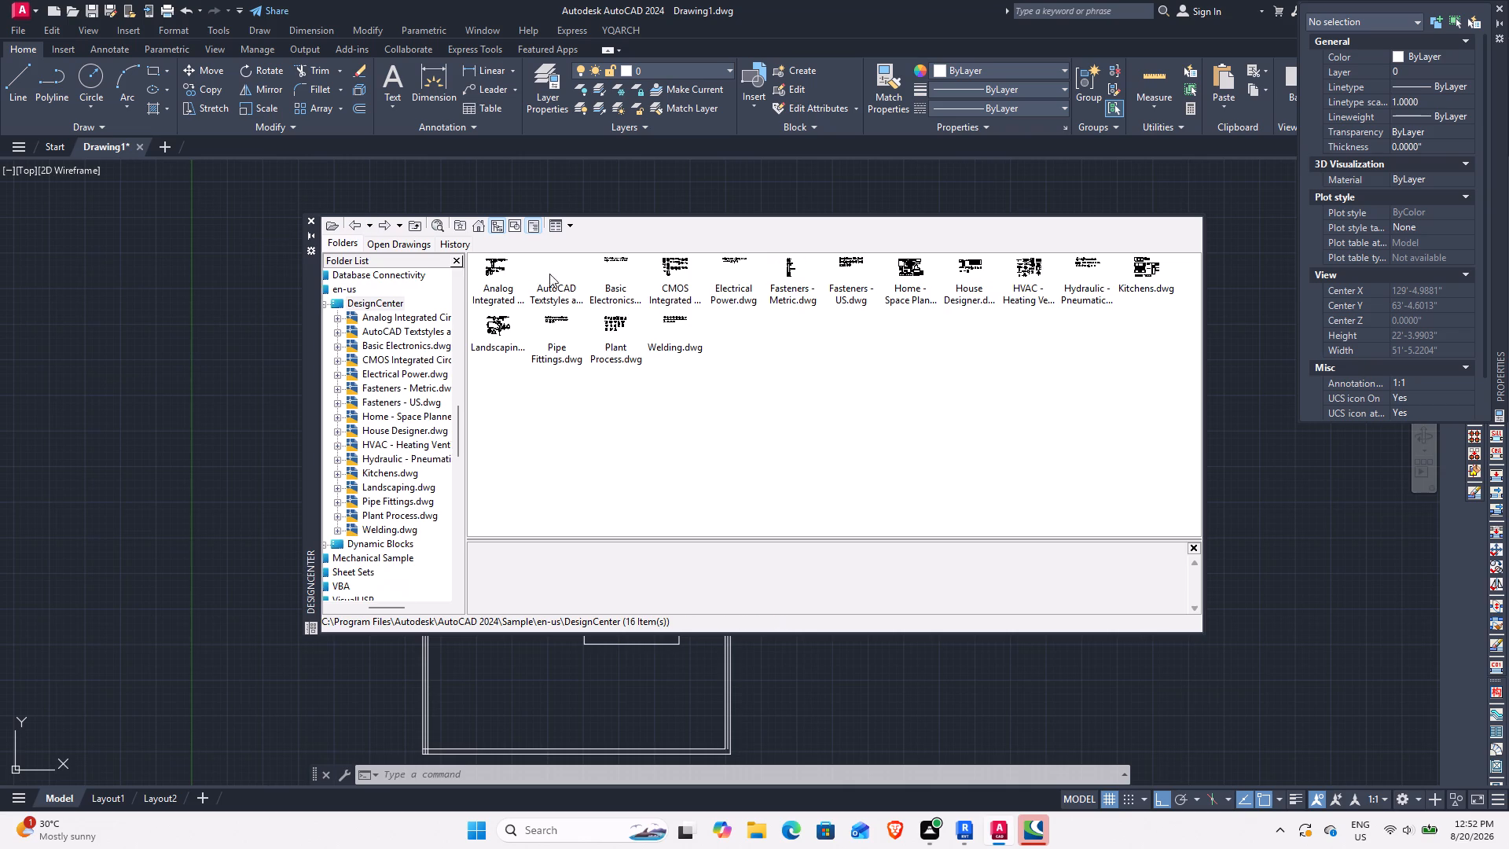
{"action": "double_click", "coordinate": [962, 277]}
{"action": "double_click", "coordinate": [494, 273]}
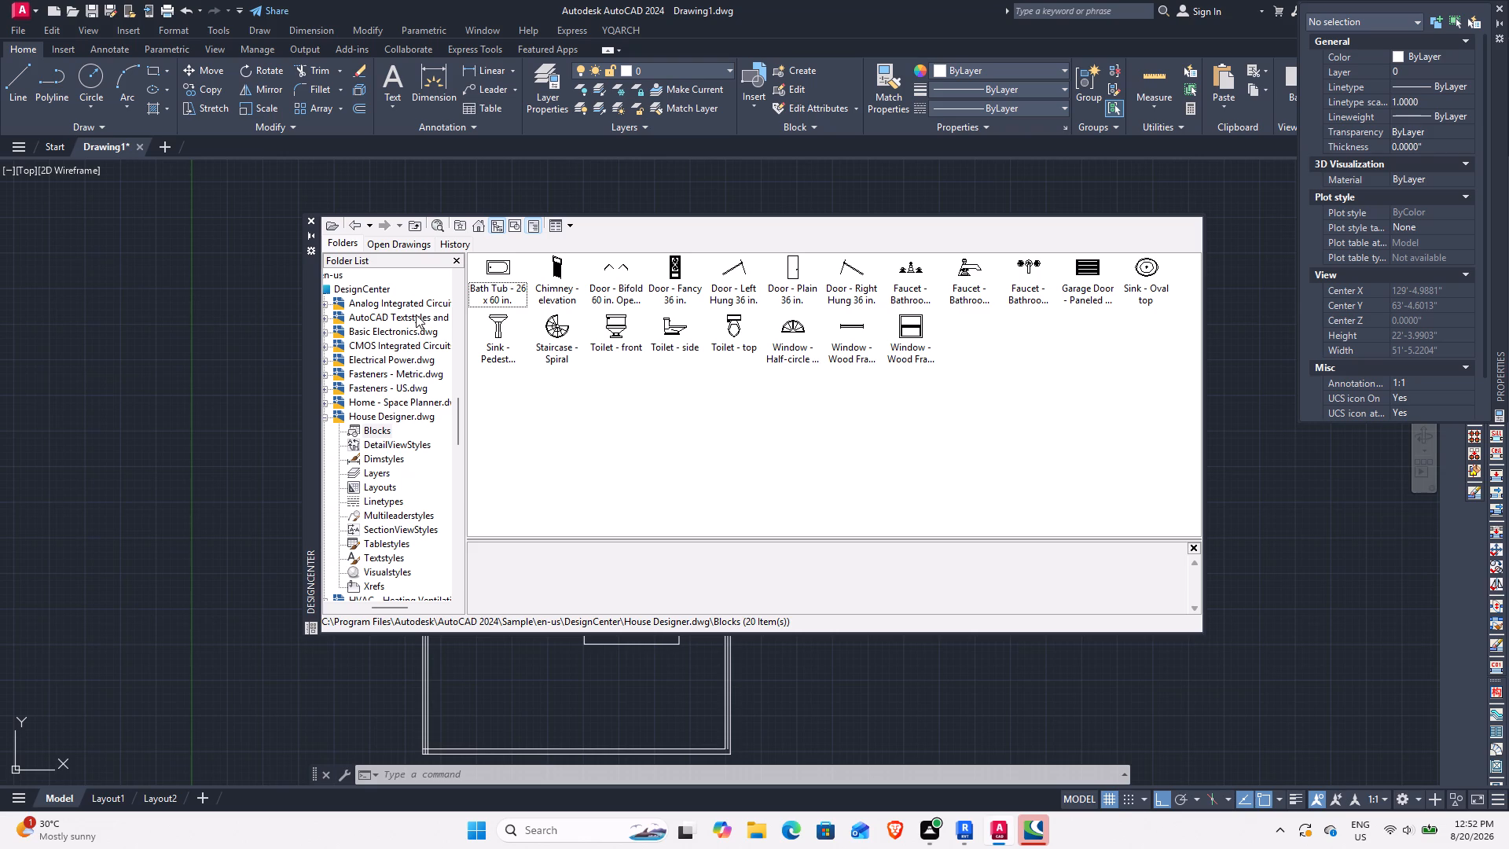
{"action": "key", "text": "Escape"}
{"action": "left_click", "coordinate": [310, 217]}
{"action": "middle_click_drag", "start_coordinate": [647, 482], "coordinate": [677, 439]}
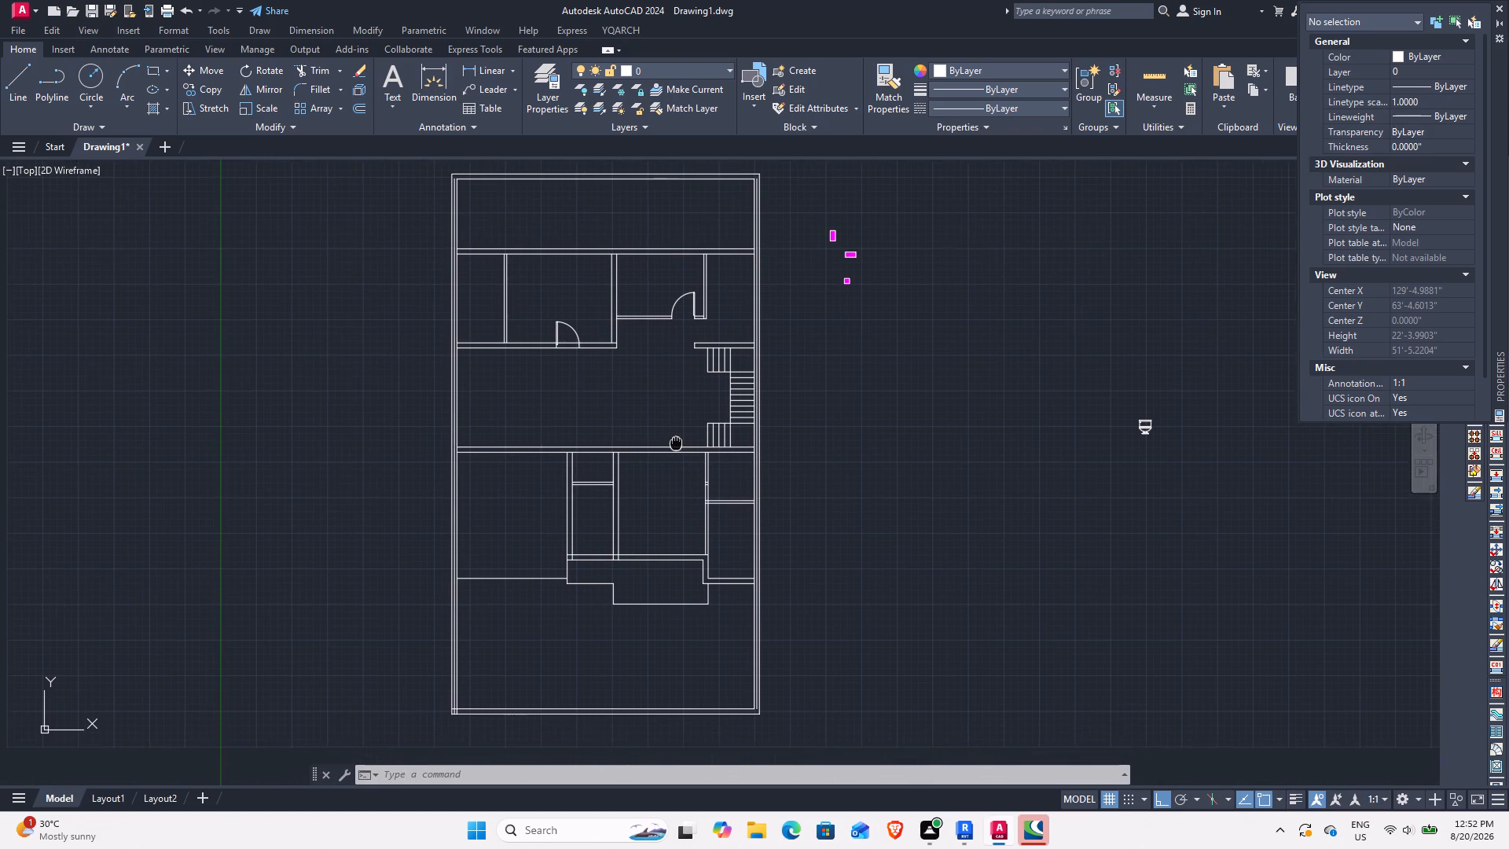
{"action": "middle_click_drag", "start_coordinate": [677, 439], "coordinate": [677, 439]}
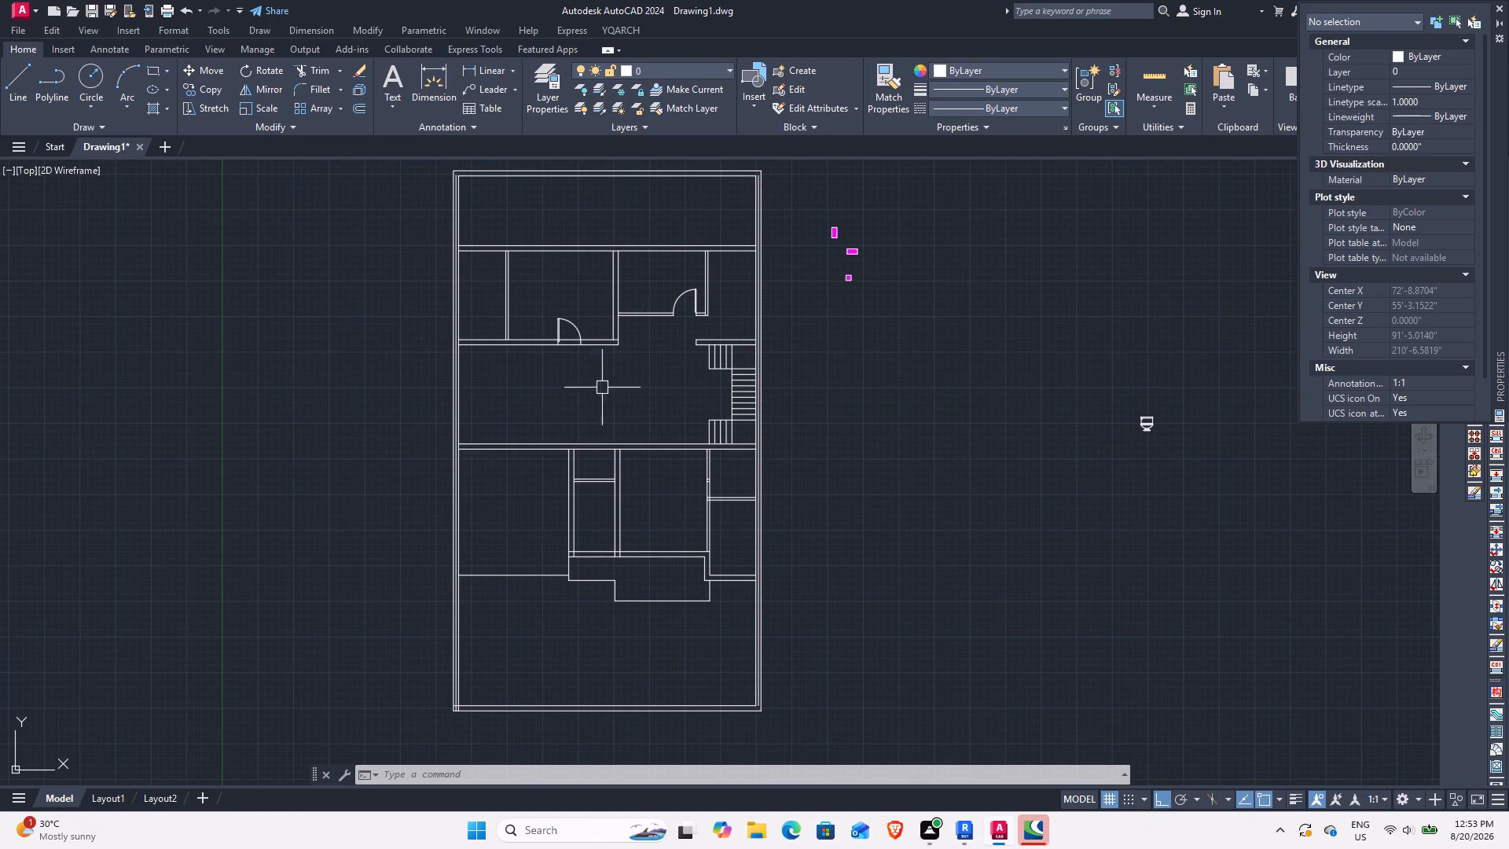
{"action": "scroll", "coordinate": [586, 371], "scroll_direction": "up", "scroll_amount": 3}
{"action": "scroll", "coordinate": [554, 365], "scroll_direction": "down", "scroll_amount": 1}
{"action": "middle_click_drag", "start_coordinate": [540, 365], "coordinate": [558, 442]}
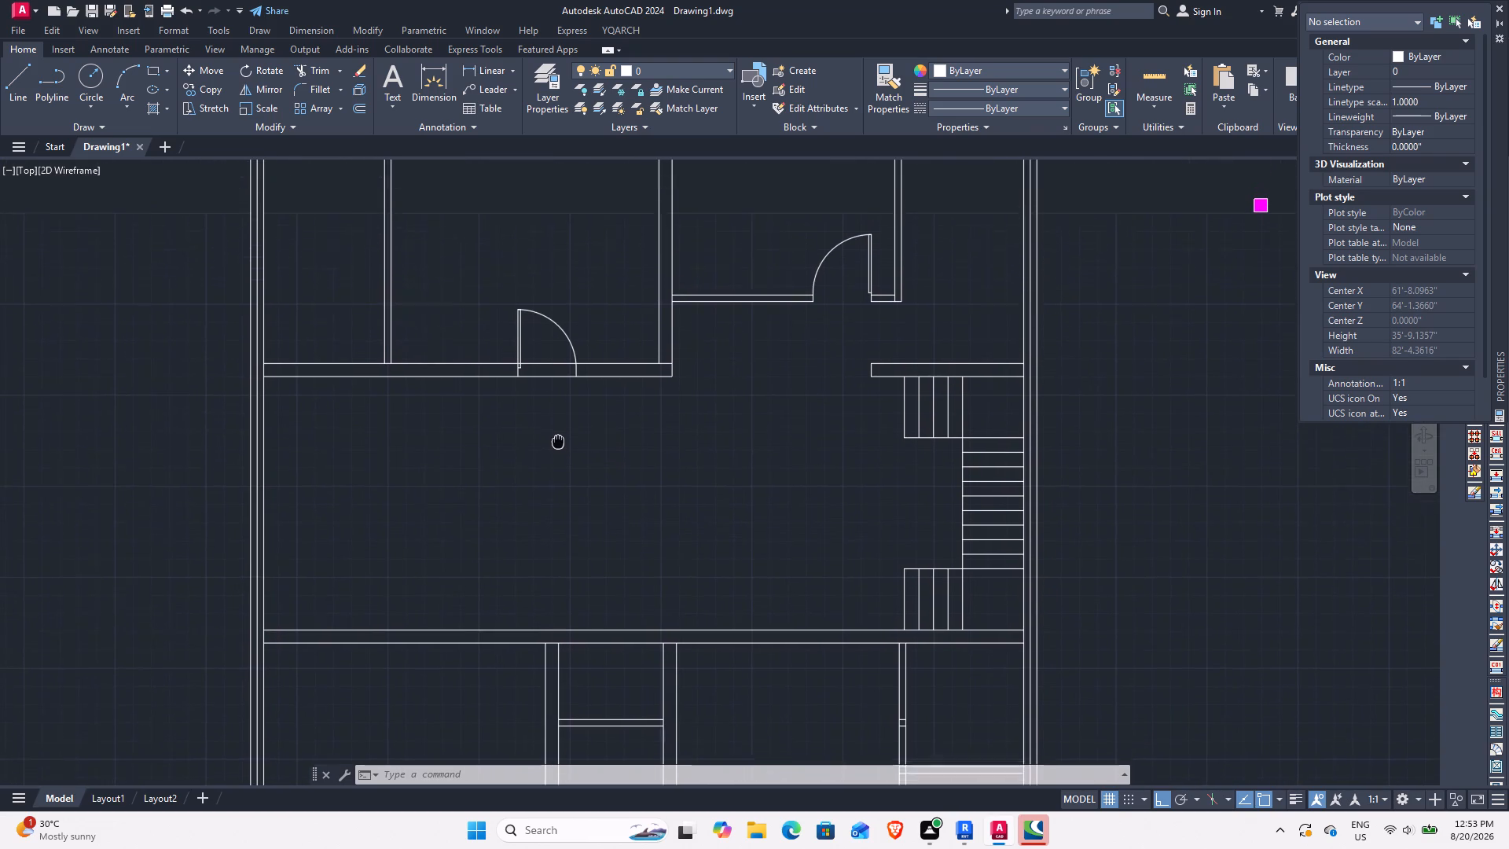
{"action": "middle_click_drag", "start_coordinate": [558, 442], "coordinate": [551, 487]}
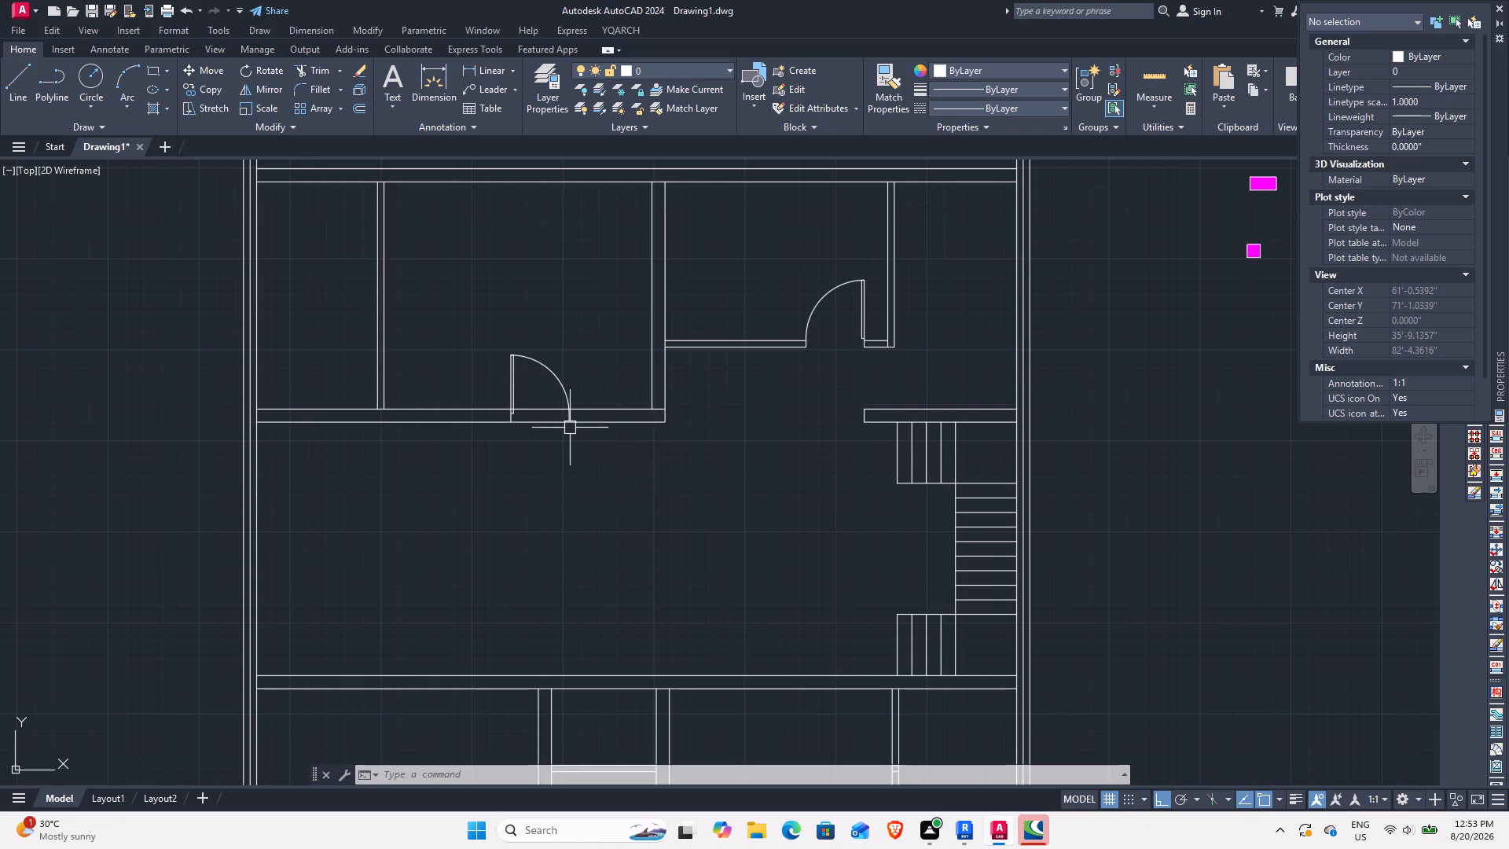
Draw a vertical line along the exterior wall's inner face, across the full height of the large room beside the staircase.
{"action": "middle_click_drag", "start_coordinate": [486, 494], "coordinate": [600, 438]}
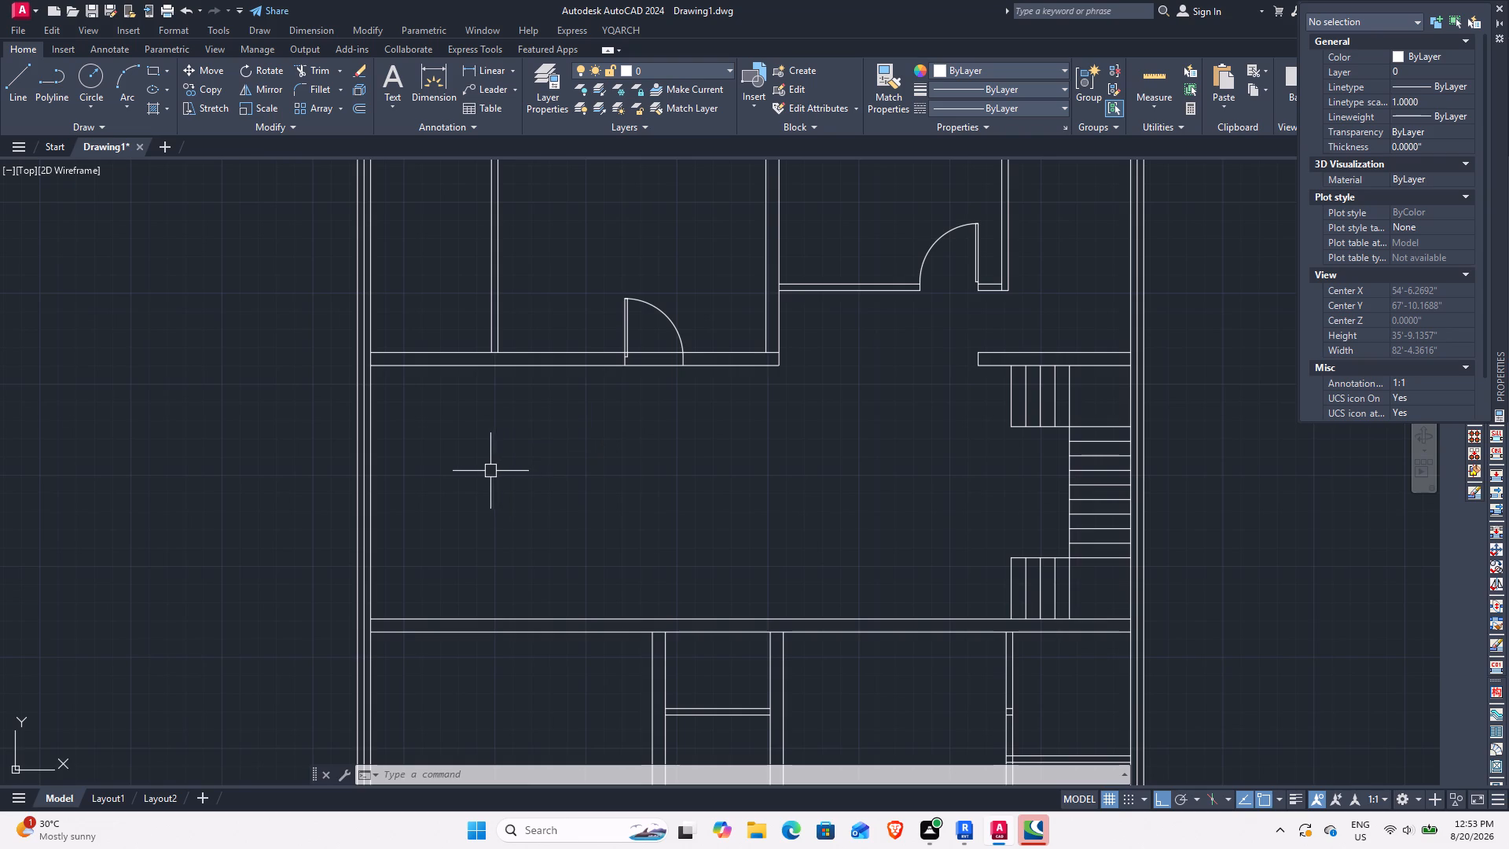
{"action": "scroll", "coordinate": [426, 484], "scroll_direction": "up", "scroll_amount": 1}
{"action": "middle_click_drag", "start_coordinate": [446, 471], "coordinate": [547, 412]}
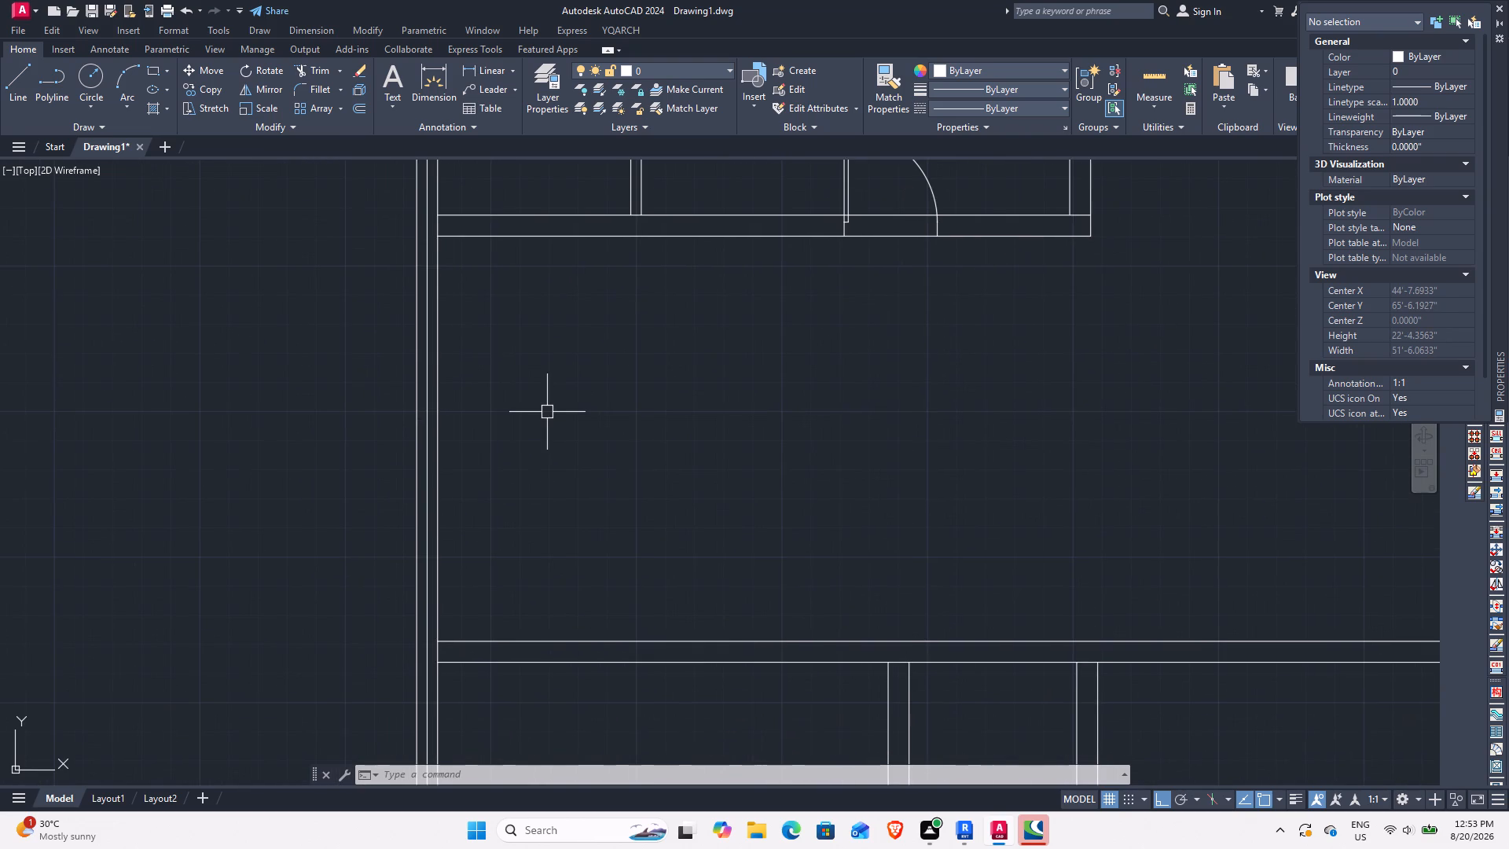
{"action": "type", "text": "L"}
{"action": "key", "text": "space"}
{"action": "left_click", "coordinate": [438, 640]}
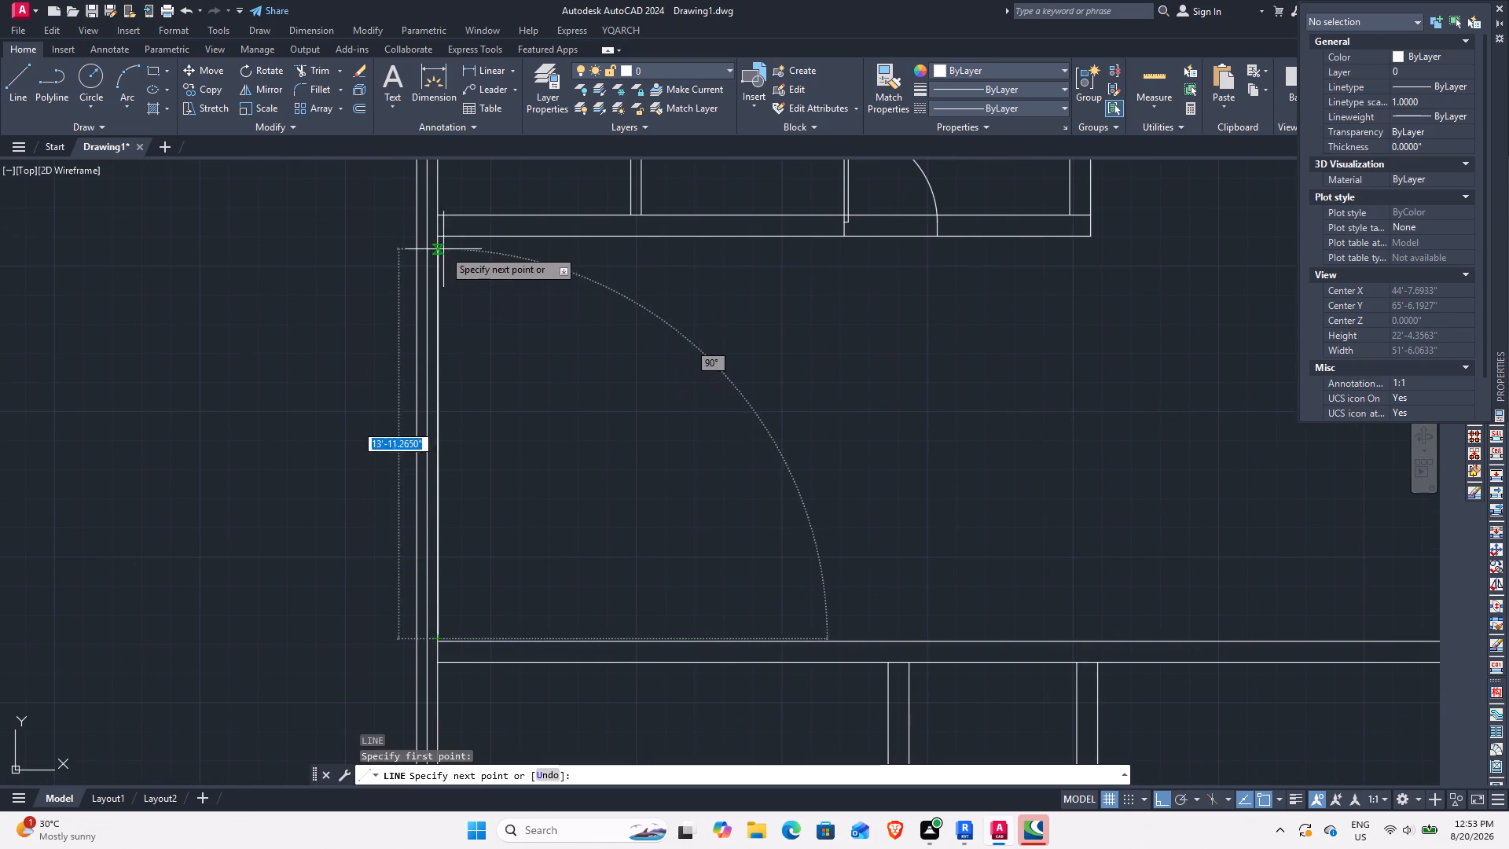
{"action": "left_click", "coordinate": [440, 240]}
{"action": "key", "text": "space"}
Offset the new wall-face line 16' into the room.
{"action": "type", "text": "O"}
{"action": "key", "text": "space"}
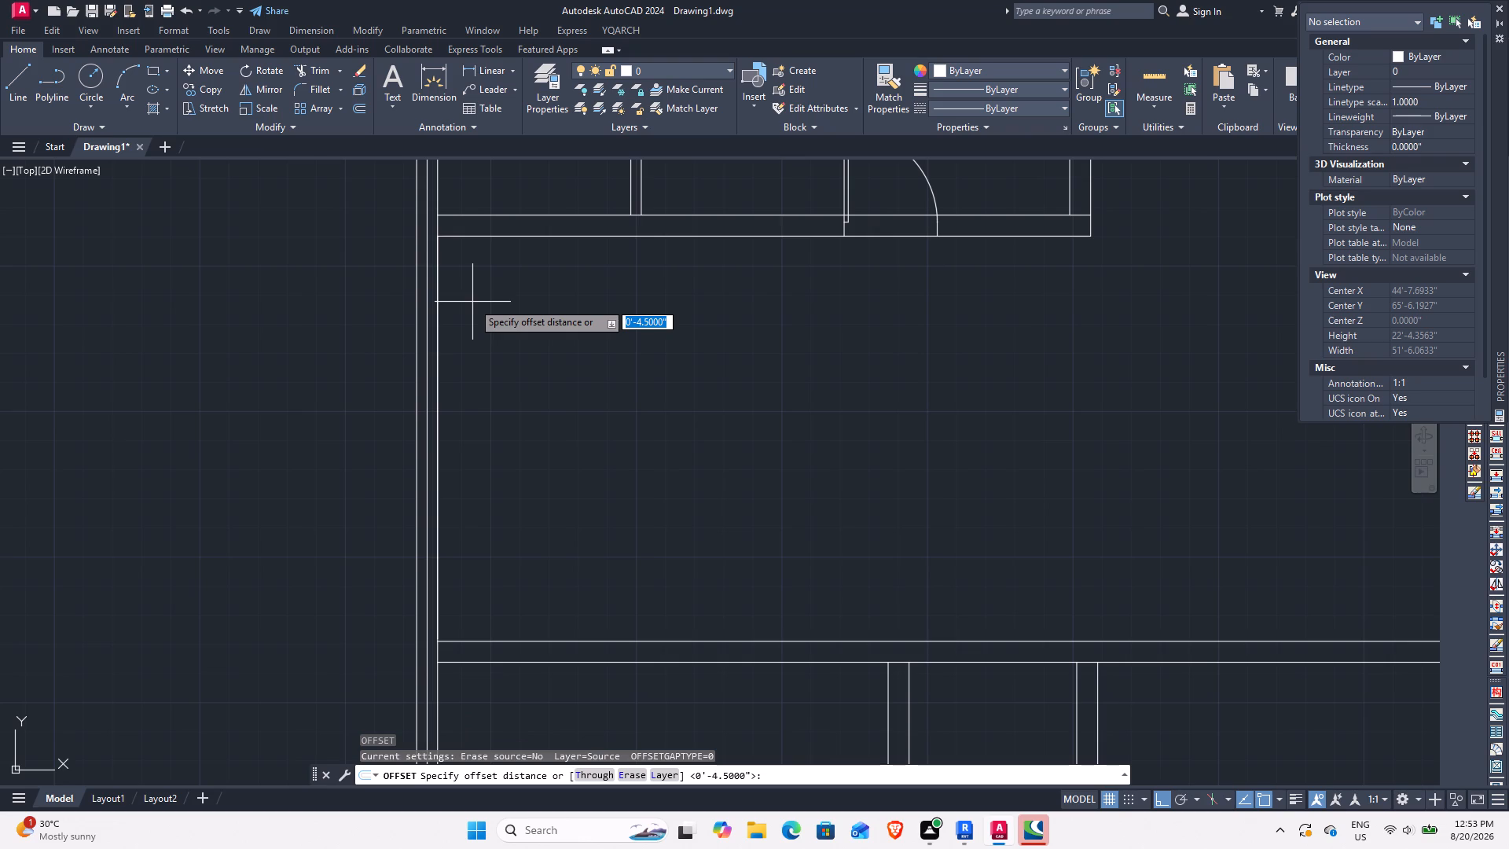
{"action": "type", "text": "16'"}
{"action": "key", "text": "Return"}
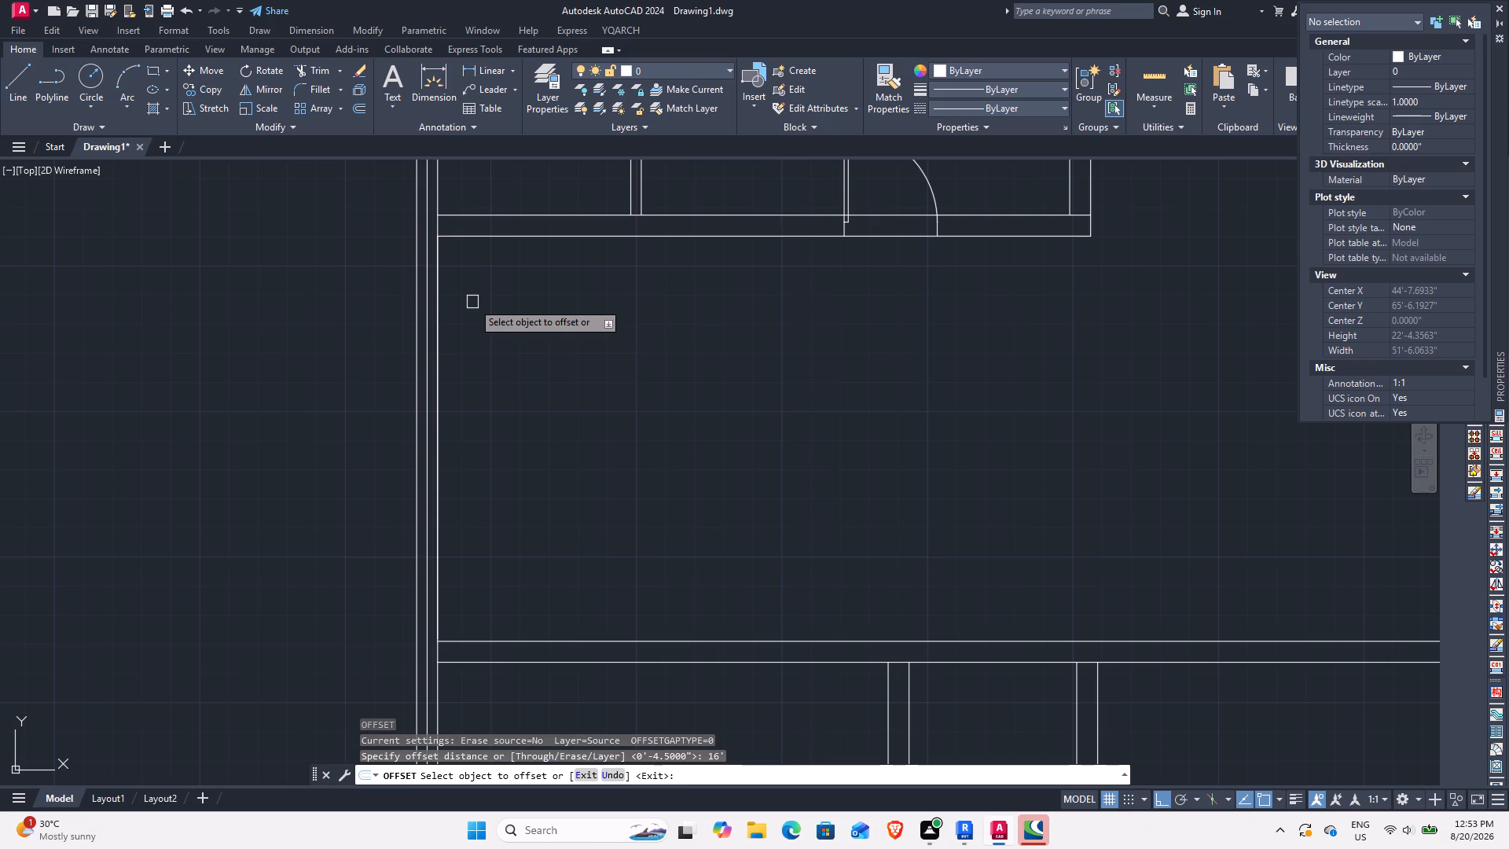
{"action": "left_click", "coordinate": [441, 356]}
{"action": "left_click", "coordinate": [604, 410]}
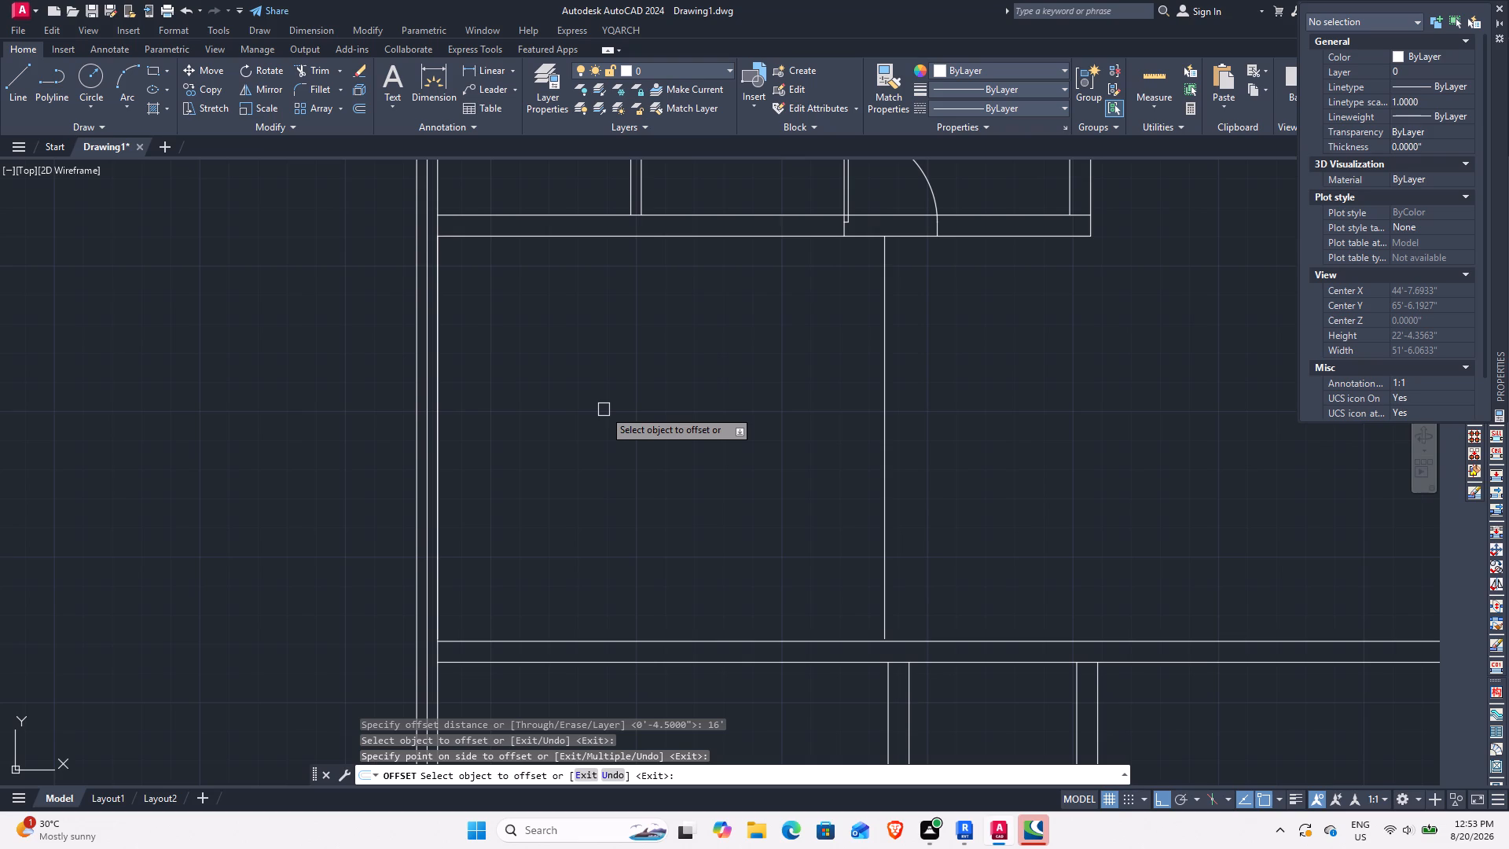
{"action": "key", "text": "Escape"}
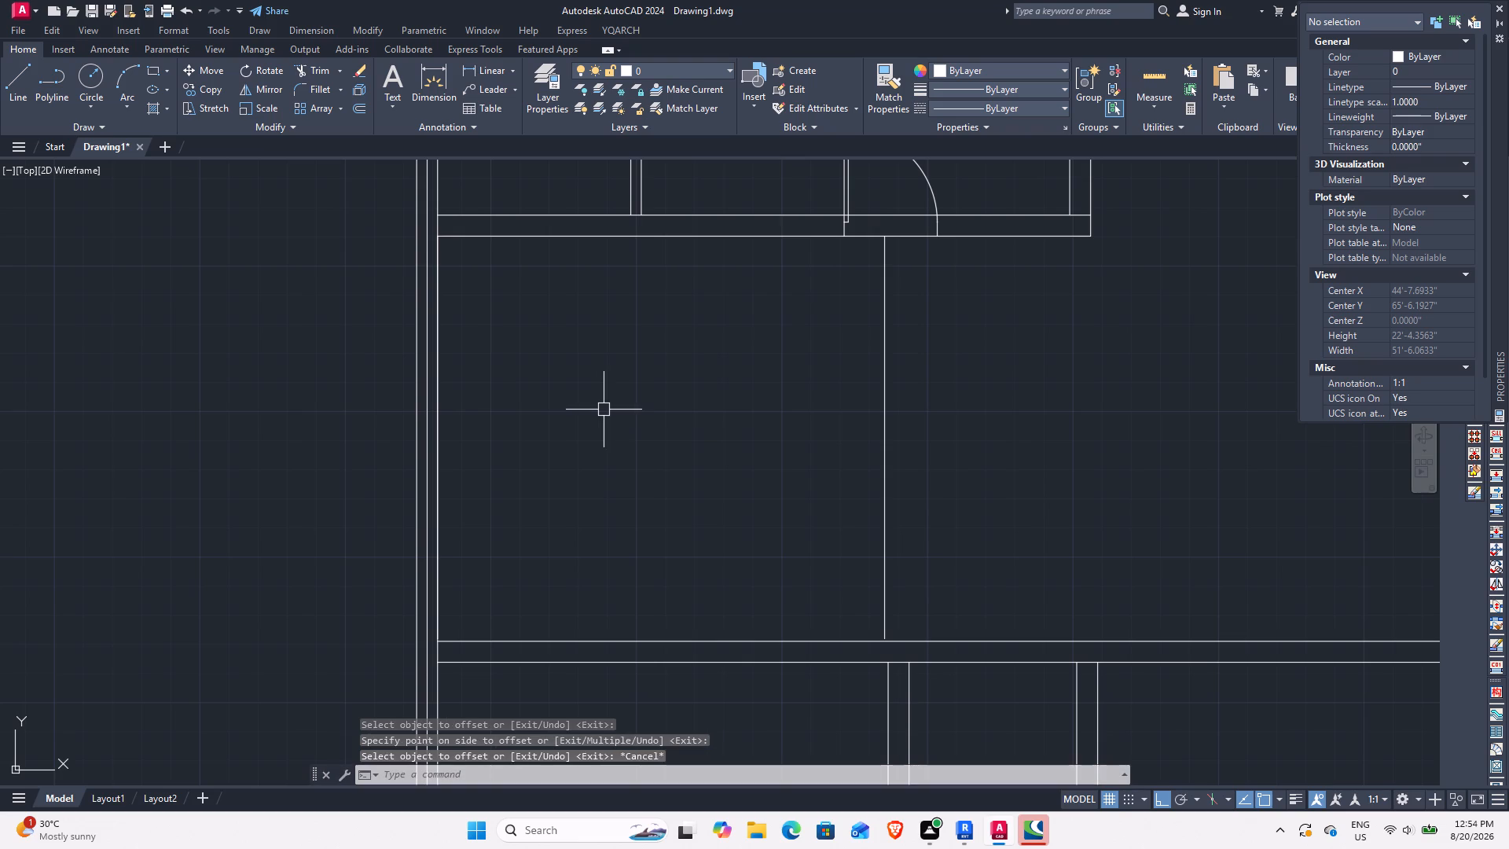
Move the door block in the room's upper wall so its latch-side jamb corner meets the top of the offset line.
{"action": "middle_click_drag", "start_coordinate": [956, 211], "coordinate": [912, 354]}
{"action": "scroll", "coordinate": [913, 354], "scroll_direction": "up", "scroll_amount": 1}
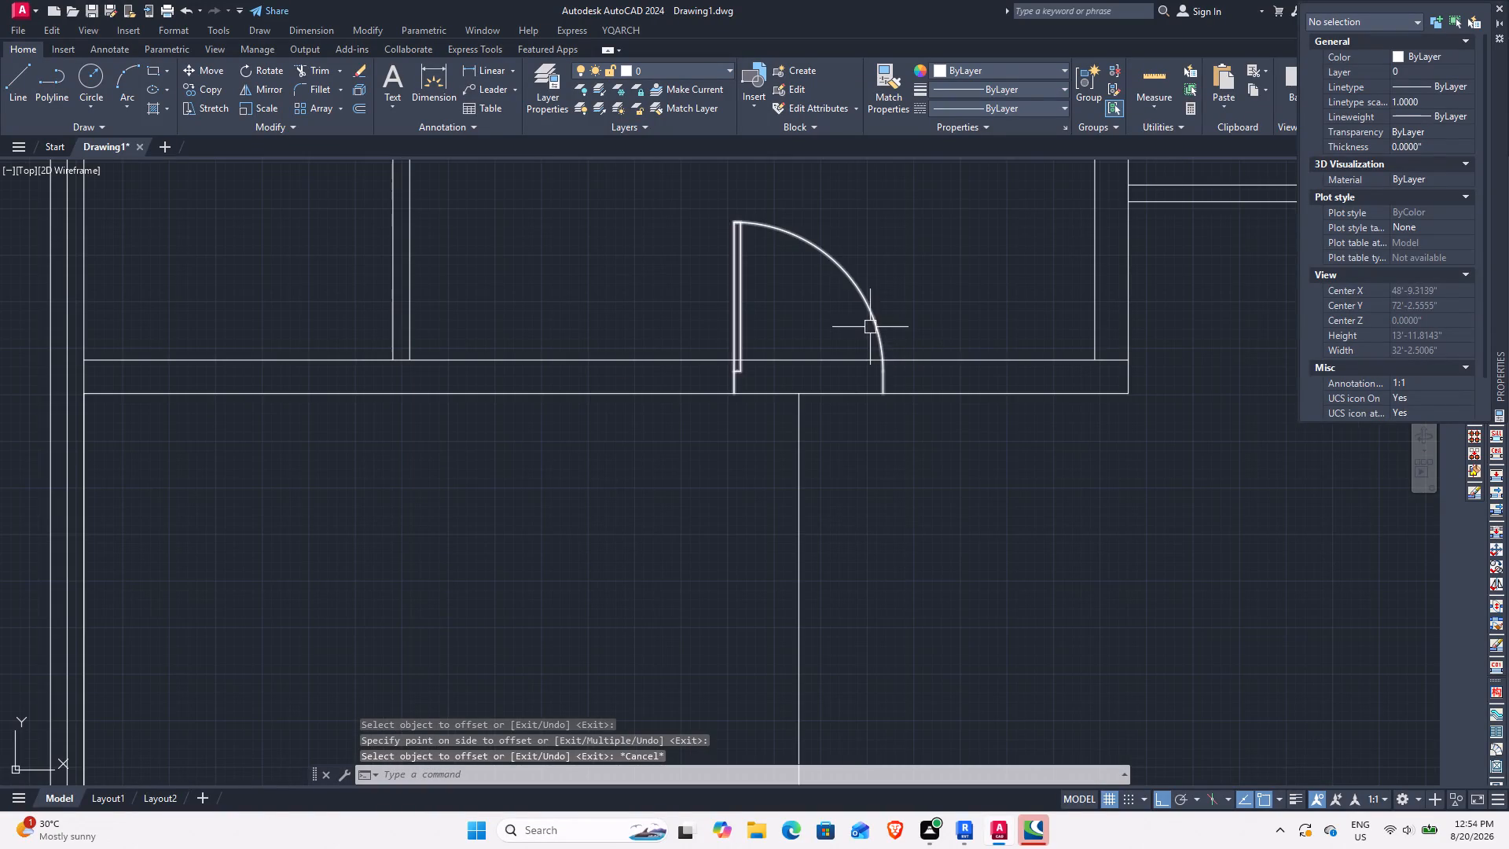
{"action": "left_click", "coordinate": [869, 326]}
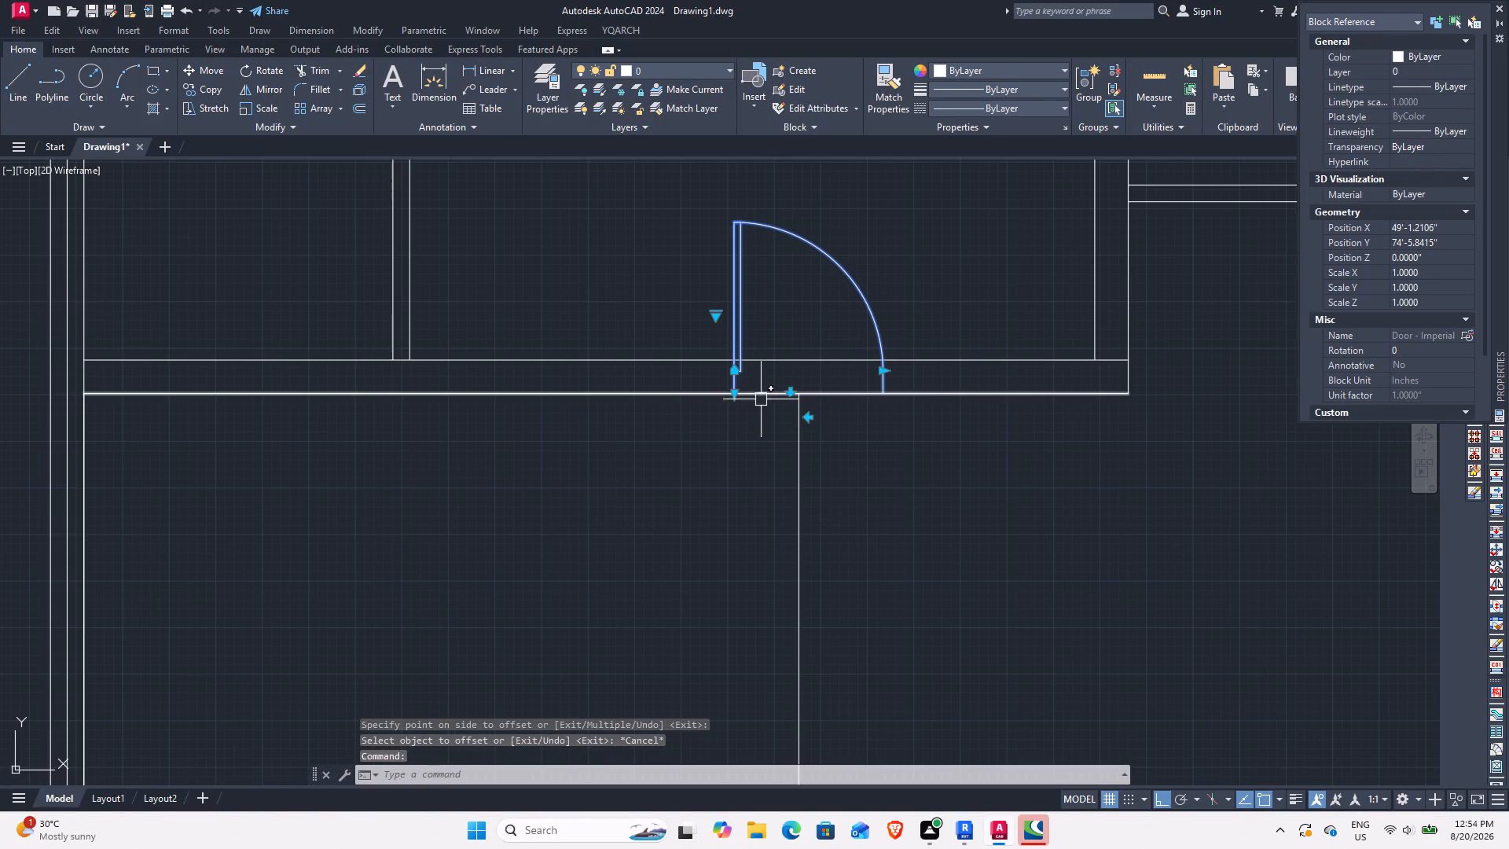
{"action": "key", "text": "m"}
{"action": "key", "text": "space"}
{"action": "left_click", "coordinate": [881, 394]}
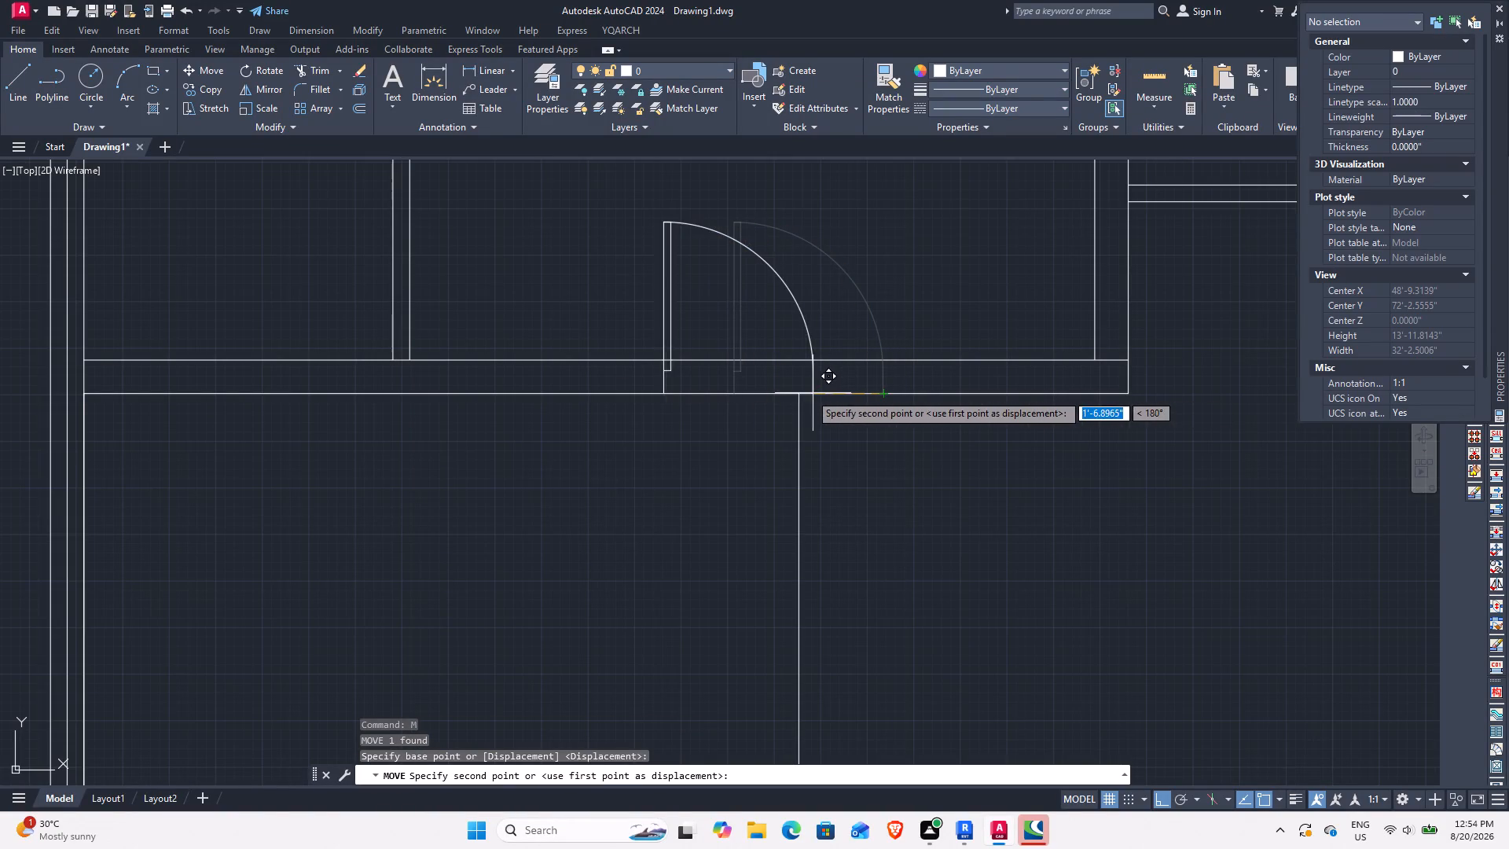
{"action": "left_click", "coordinate": [799, 395]}
{"action": "key", "text": "Escape"}
Trim both wall lines across the moved door's opening.
{"action": "scroll", "coordinate": [850, 469], "scroll_direction": "down", "scroll_amount": 2}
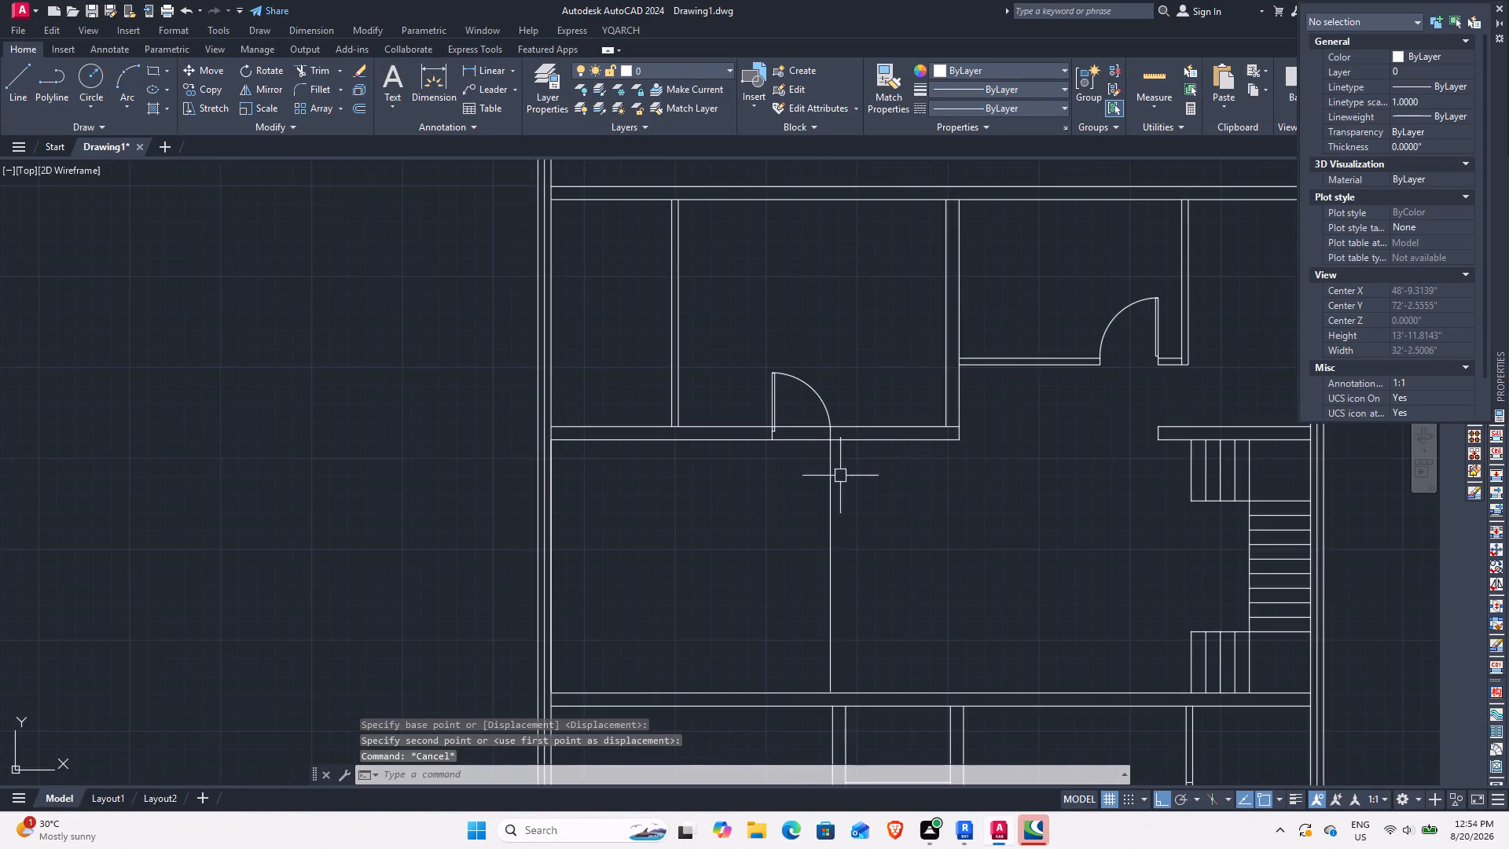
{"action": "middle_click_drag", "start_coordinate": [773, 505], "coordinate": [831, 479]}
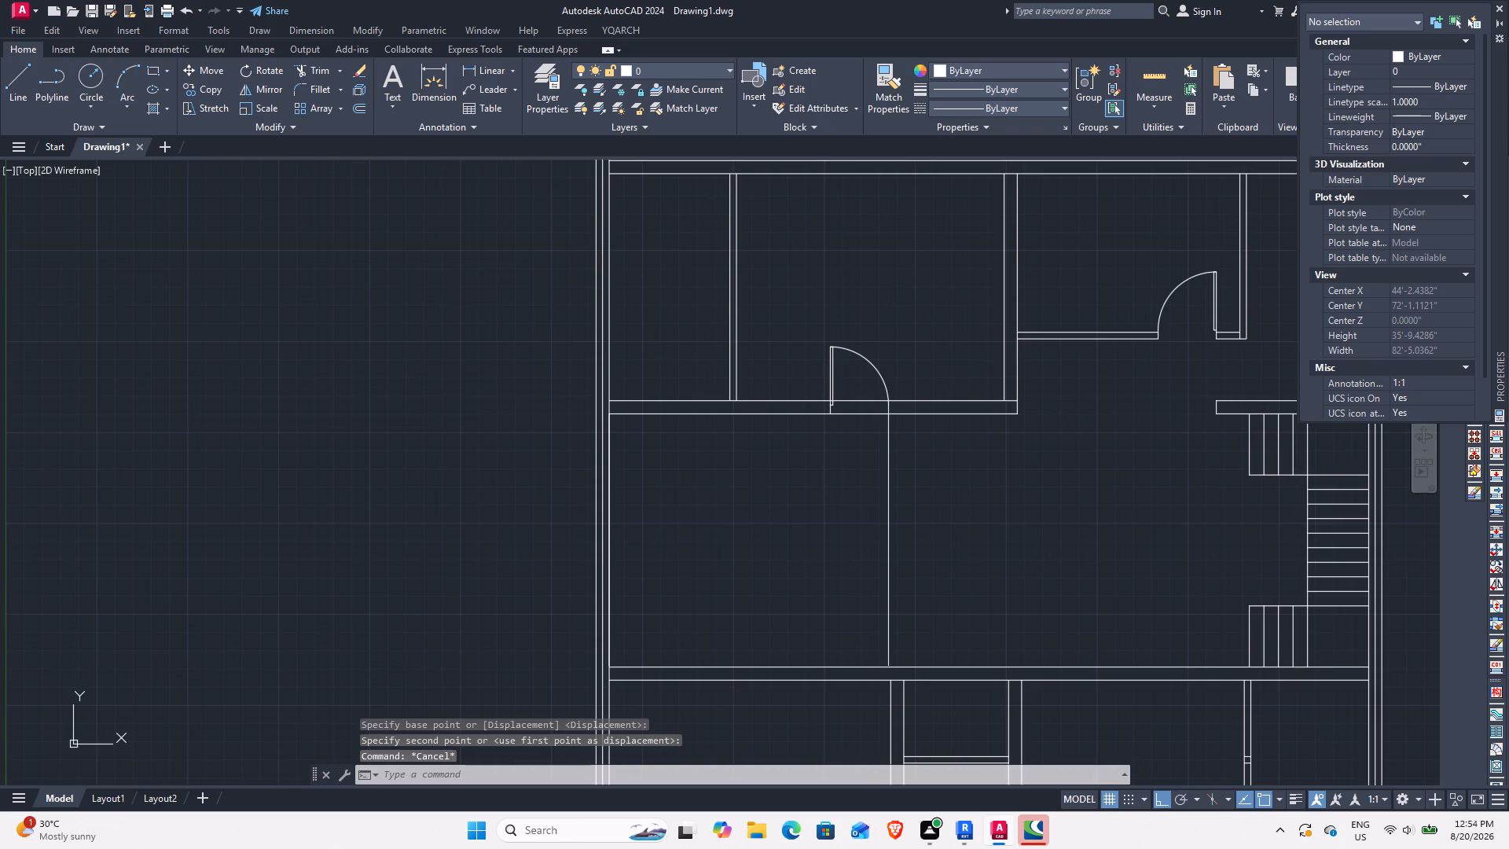
{"action": "type", "text": "TR"}
{"action": "key", "text": "space"}
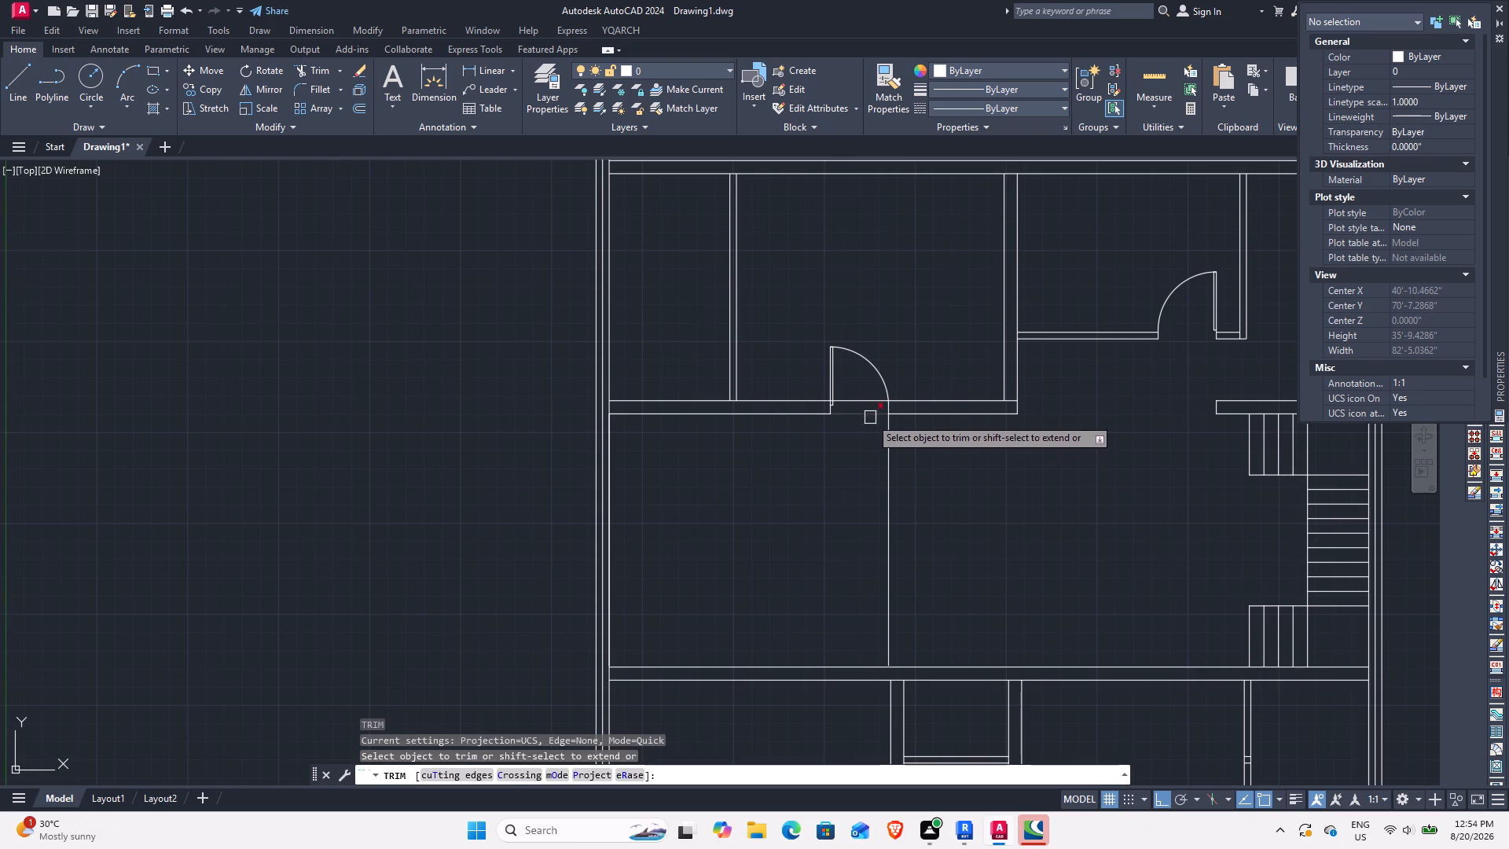
{"action": "left_click", "coordinate": [871, 450]}
{"action": "left_click", "coordinate": [865, 391]}
{"action": "key", "text": "Escape"}
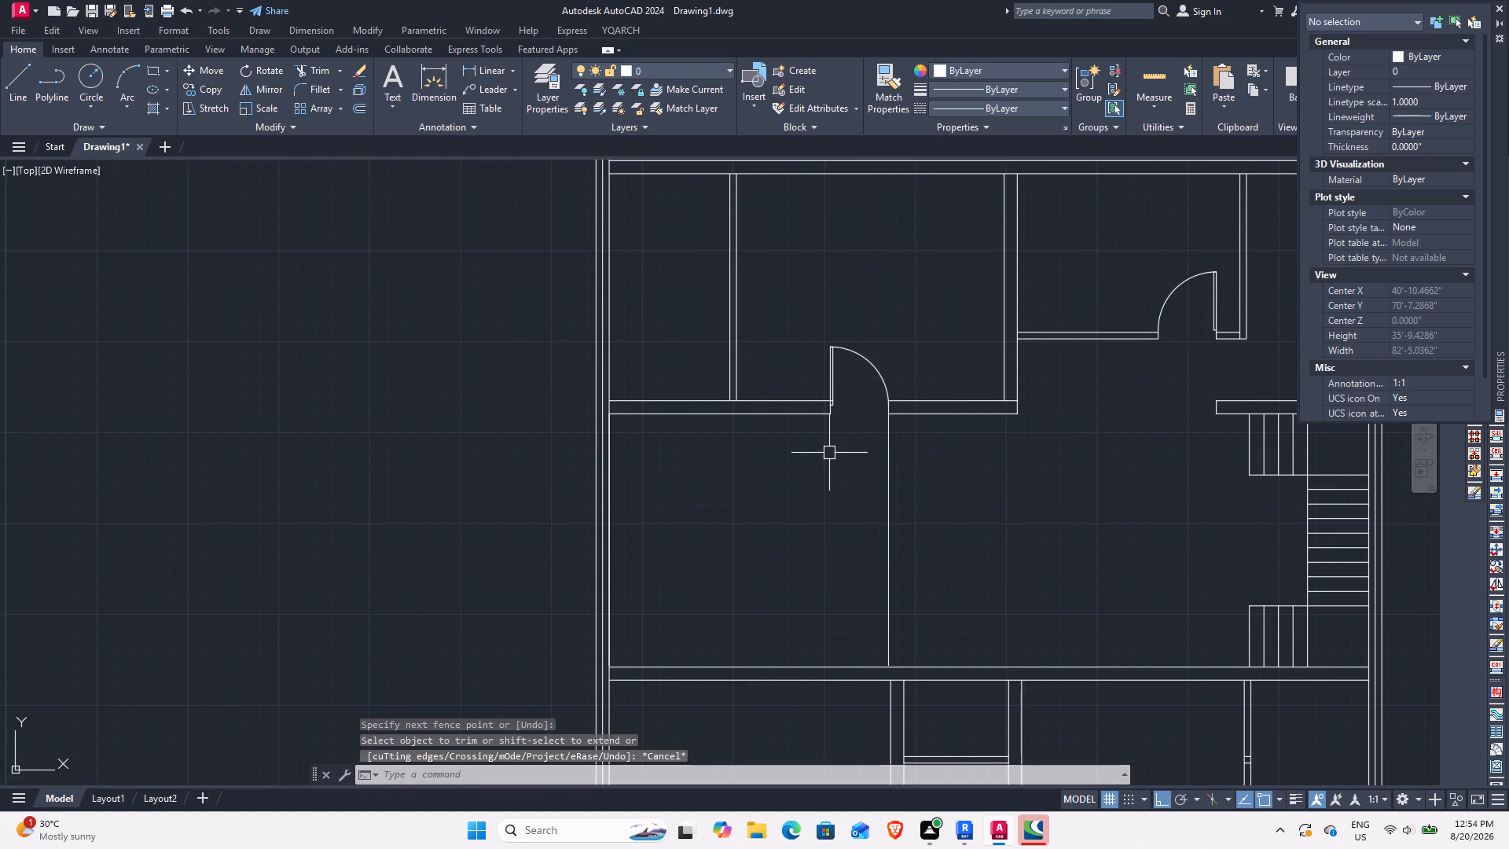
Draw a short line across the top end of the thin partition where it meets the upper wall.
{"action": "middle_click_drag", "start_coordinate": [789, 253], "coordinate": [754, 425]}
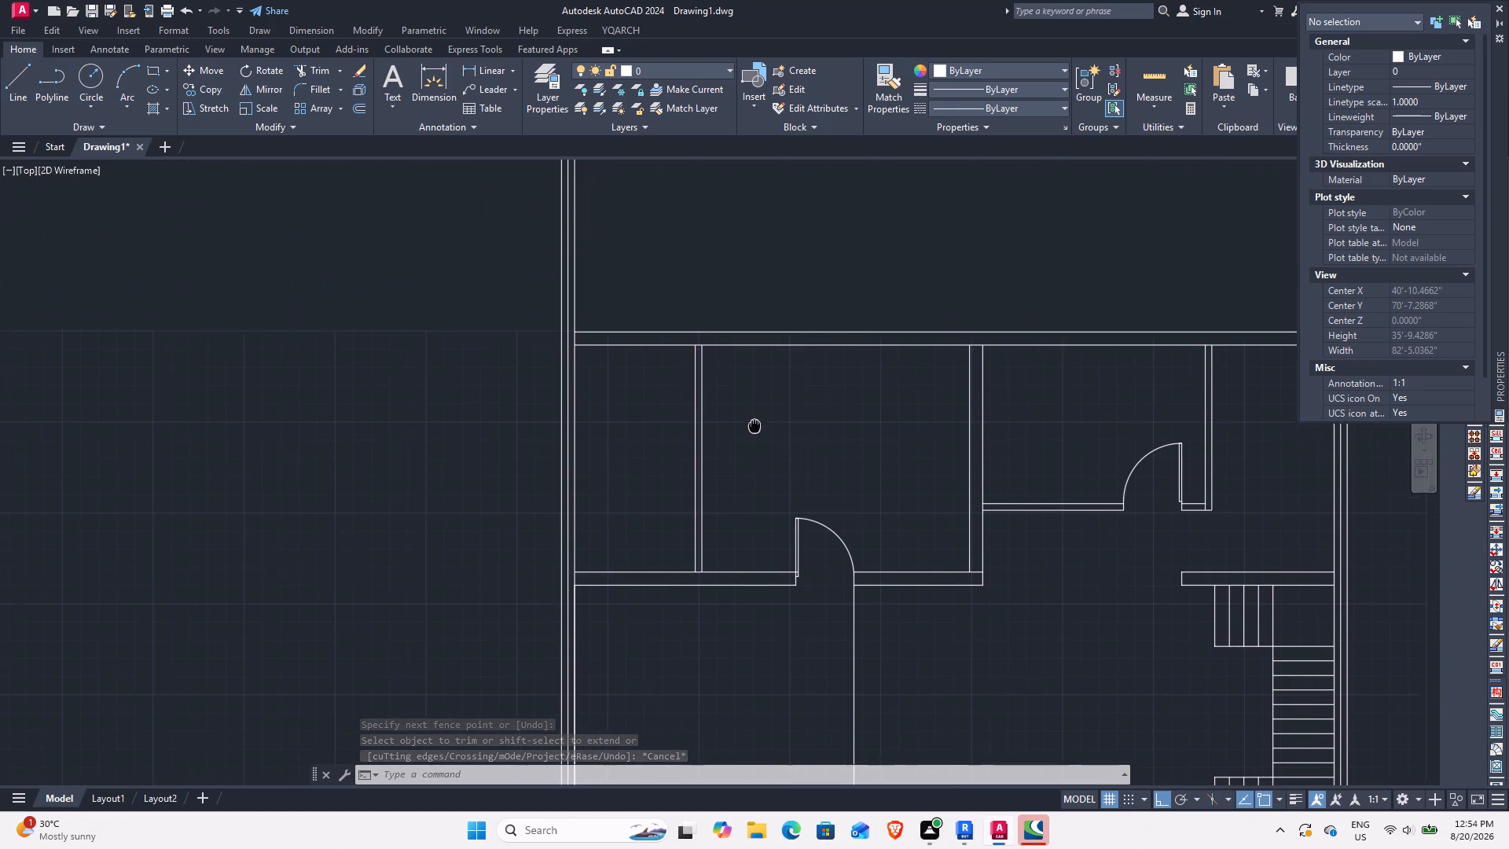
{"action": "middle_click_drag", "start_coordinate": [754, 425], "coordinate": [753, 429]}
{"action": "scroll", "coordinate": [713, 336], "scroll_direction": "up", "scroll_amount": 3}
{"action": "middle_click_drag", "start_coordinate": [707, 421], "coordinate": [740, 395]}
{"action": "key", "text": "l"}
{"action": "key", "text": "space"}
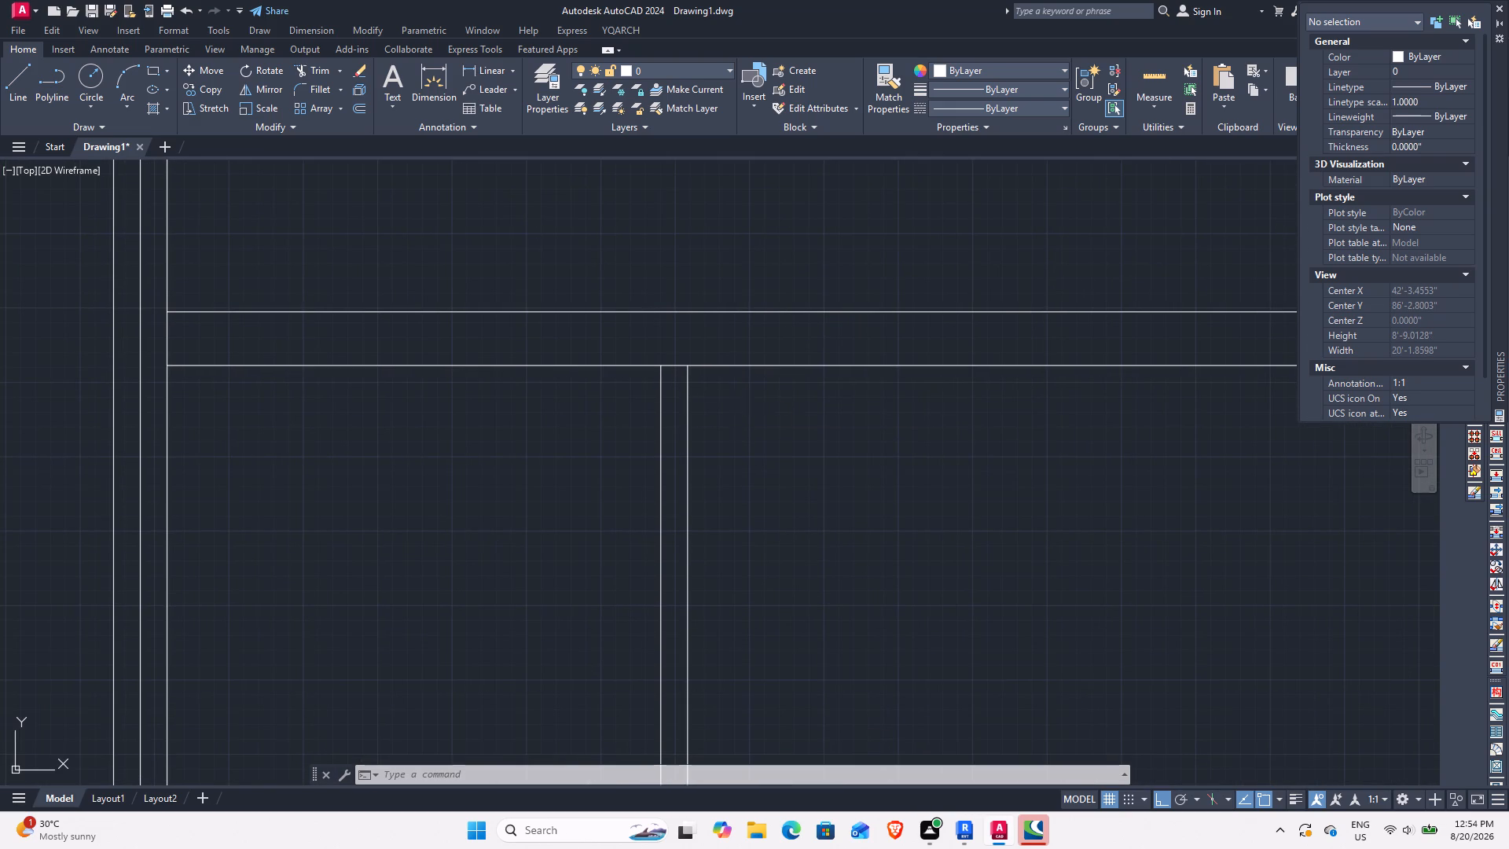
{"action": "left_click", "coordinate": [694, 373]}
{"action": "left_click", "coordinate": [667, 372]}
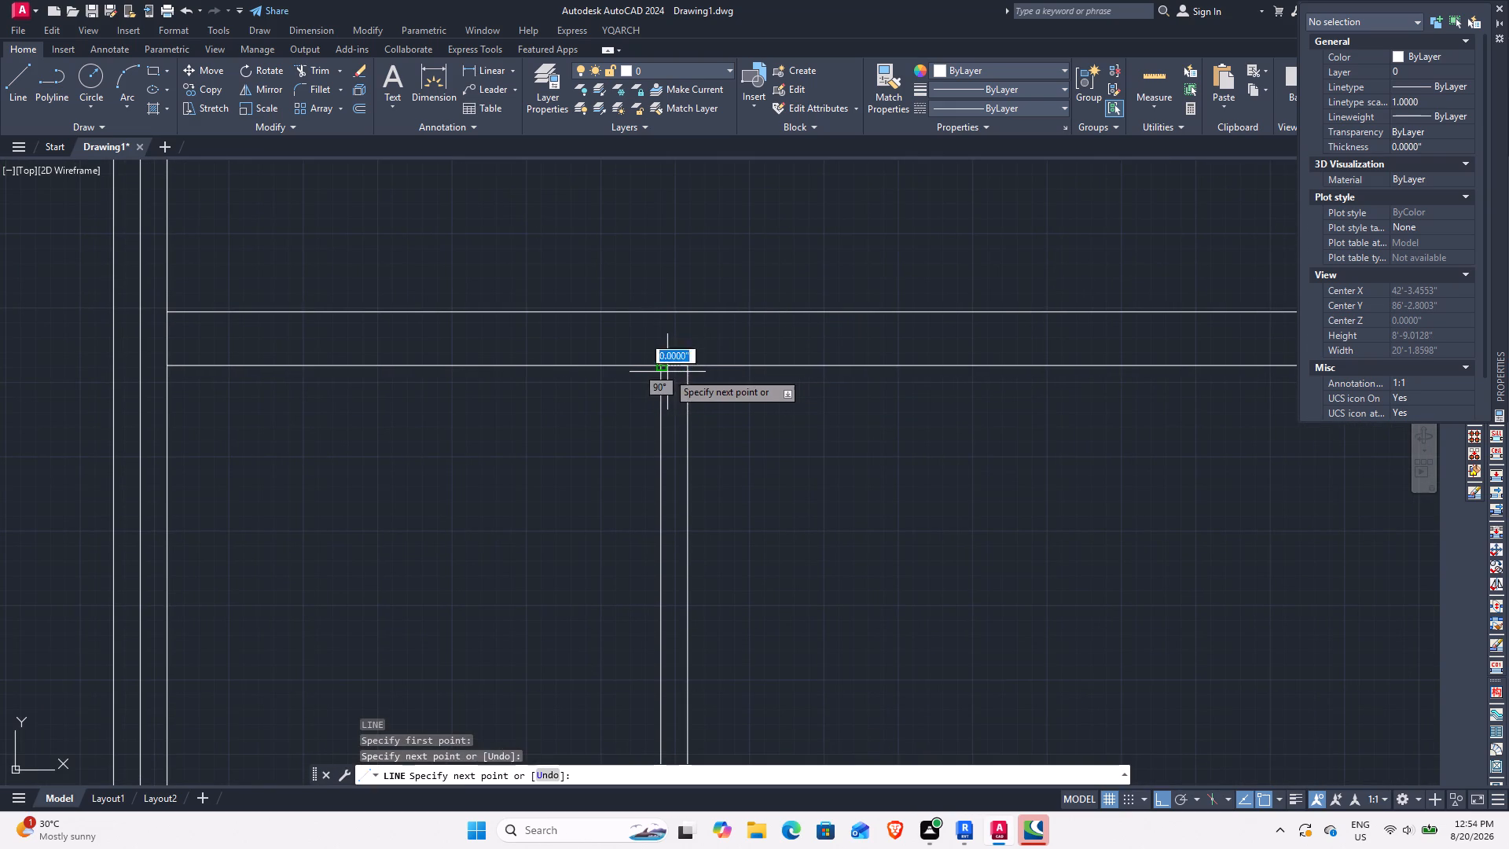
{"action": "key", "text": "space"}
Move the short closing line 4' down the thin partition.
{"action": "left_click", "coordinate": [679, 368]}
{"action": "type", "text": "M"}
{"action": "key", "text": "space"}
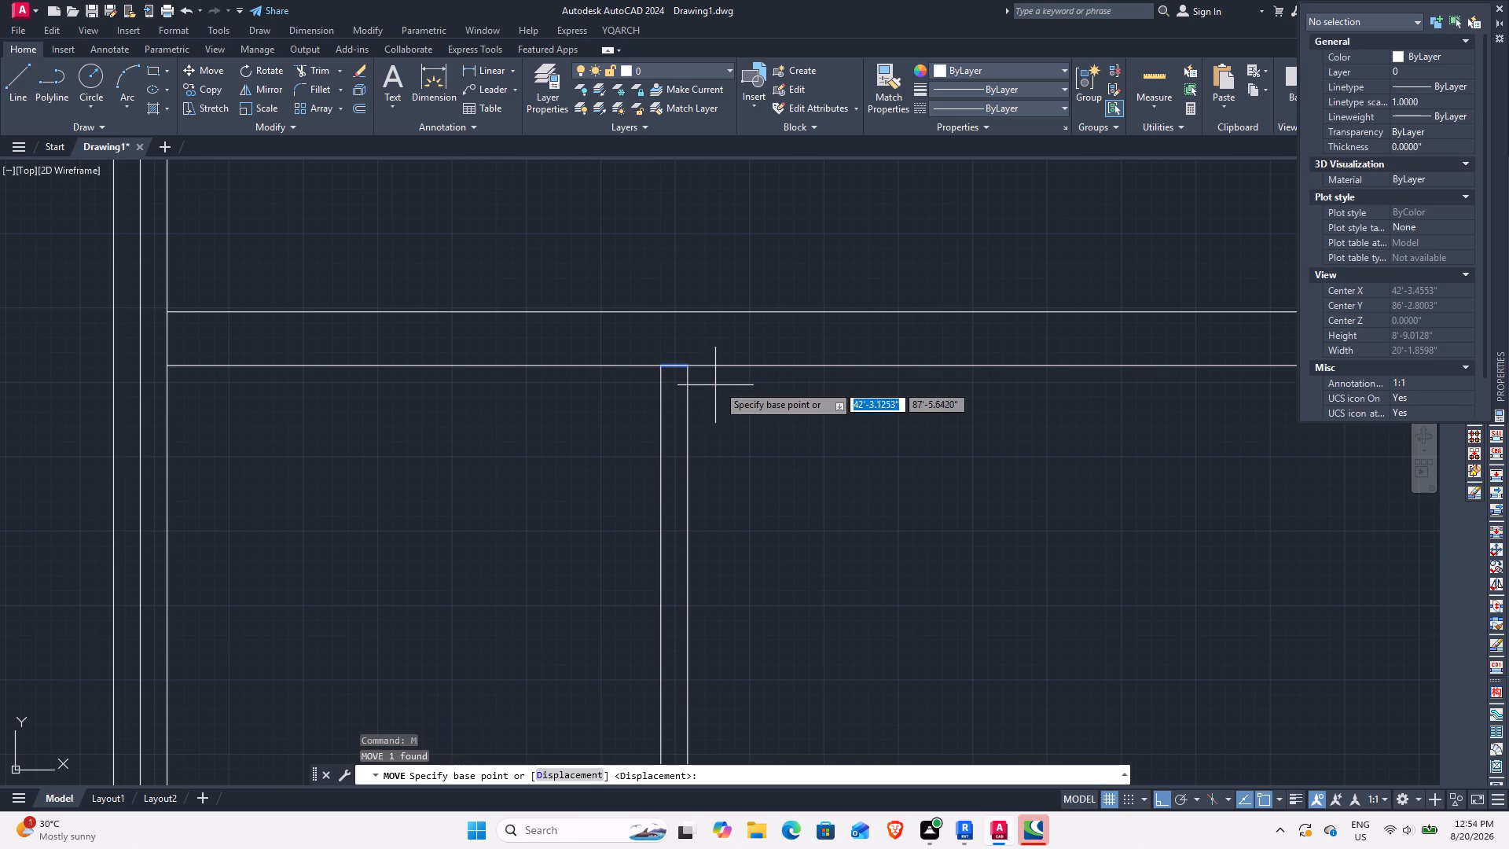
{"action": "left_click", "coordinate": [691, 367]}
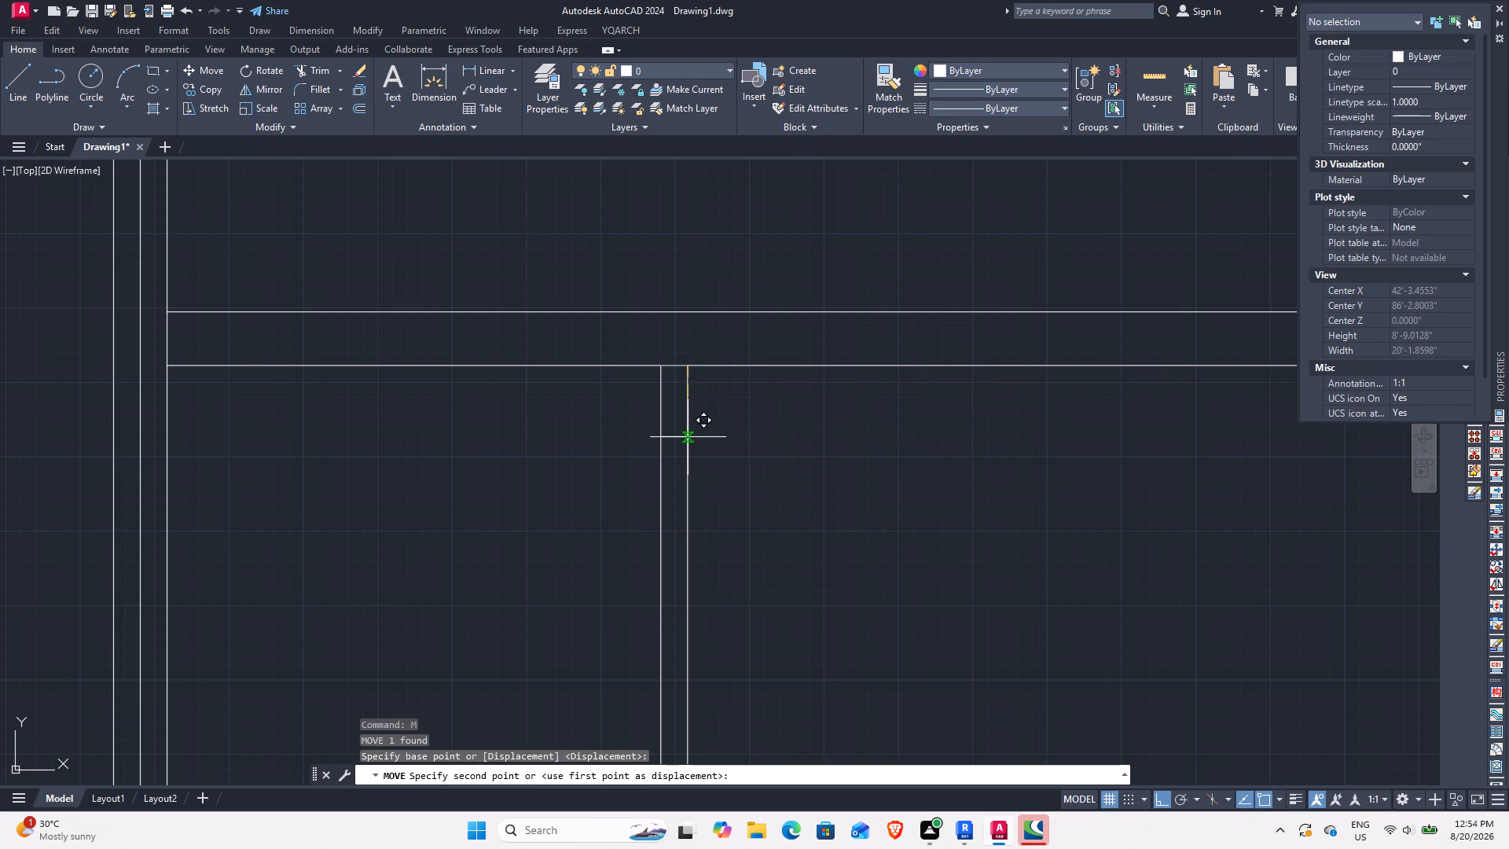
{"action": "type", "text": "4'"}
{"action": "key", "text": "Return"}
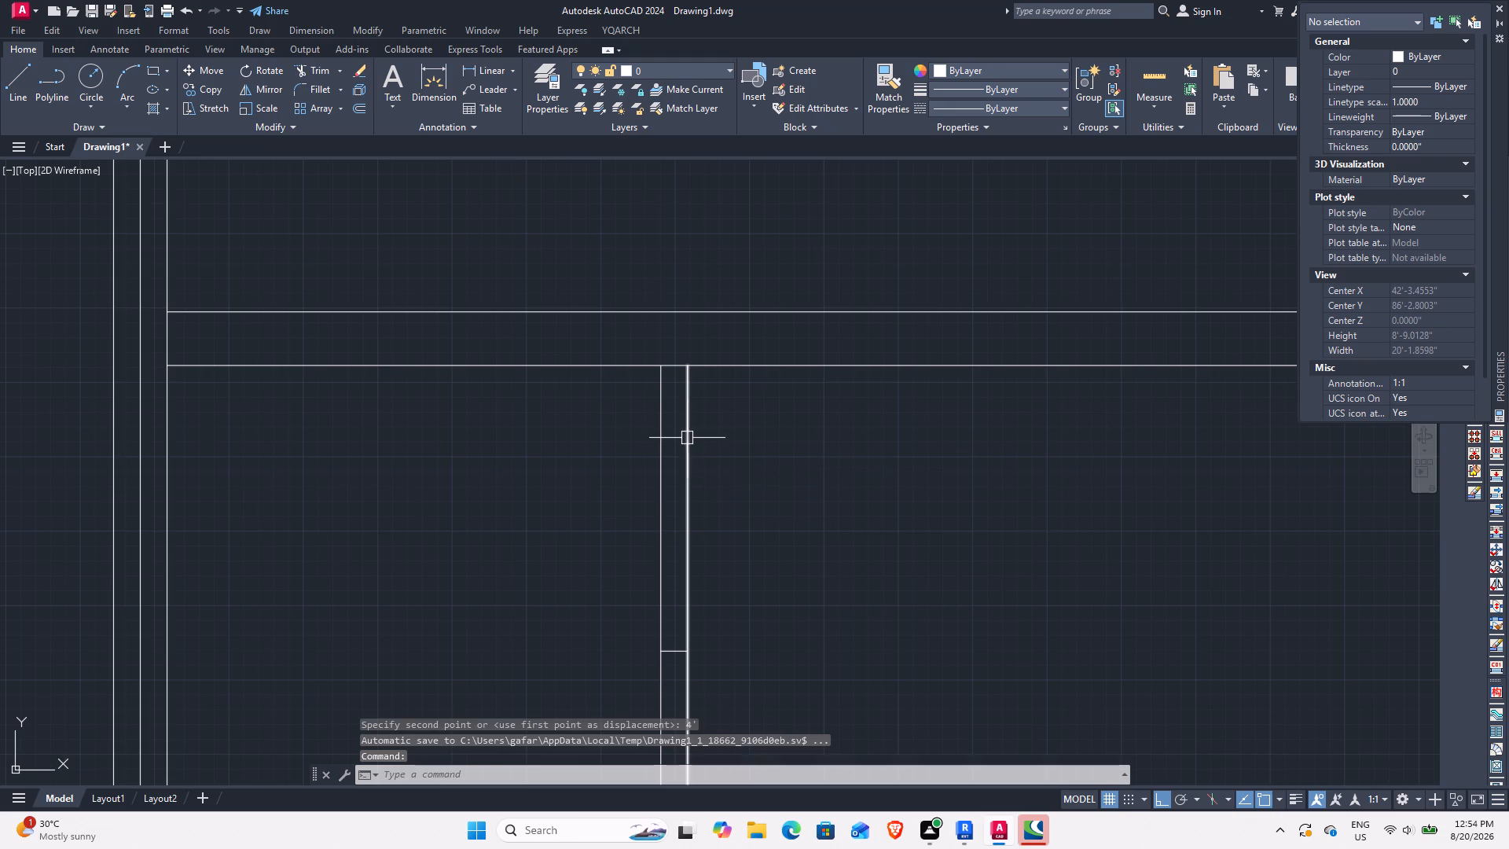
{"action": "key", "text": "Escape"}
Trim both partition lines above the closing line to leave a 4' opening below the upper wall.
{"action": "type", "text": "TR"}
{"action": "key", "text": "space"}
{"action": "left_click_drag", "start_coordinate": [761, 496], "coordinate": [751, 496]}
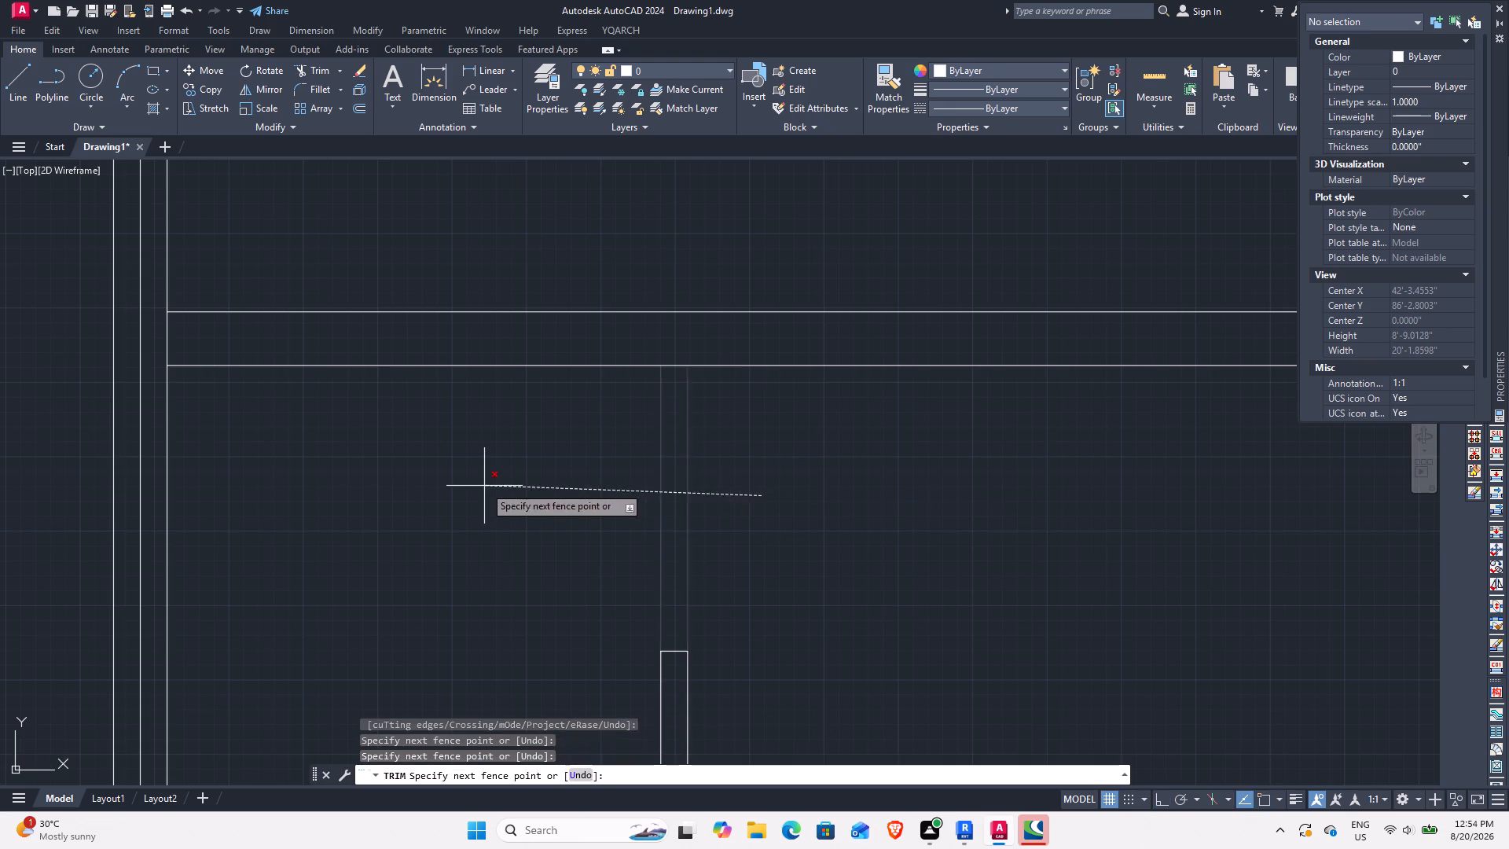
{"action": "left_click", "coordinate": [483, 486]}
{"action": "scroll", "coordinate": [495, 481], "scroll_direction": "down", "scroll_amount": 4}
{"action": "middle_click_drag", "start_coordinate": [597, 510], "coordinate": [784, 454]}
{"action": "key", "text": "Escape"}
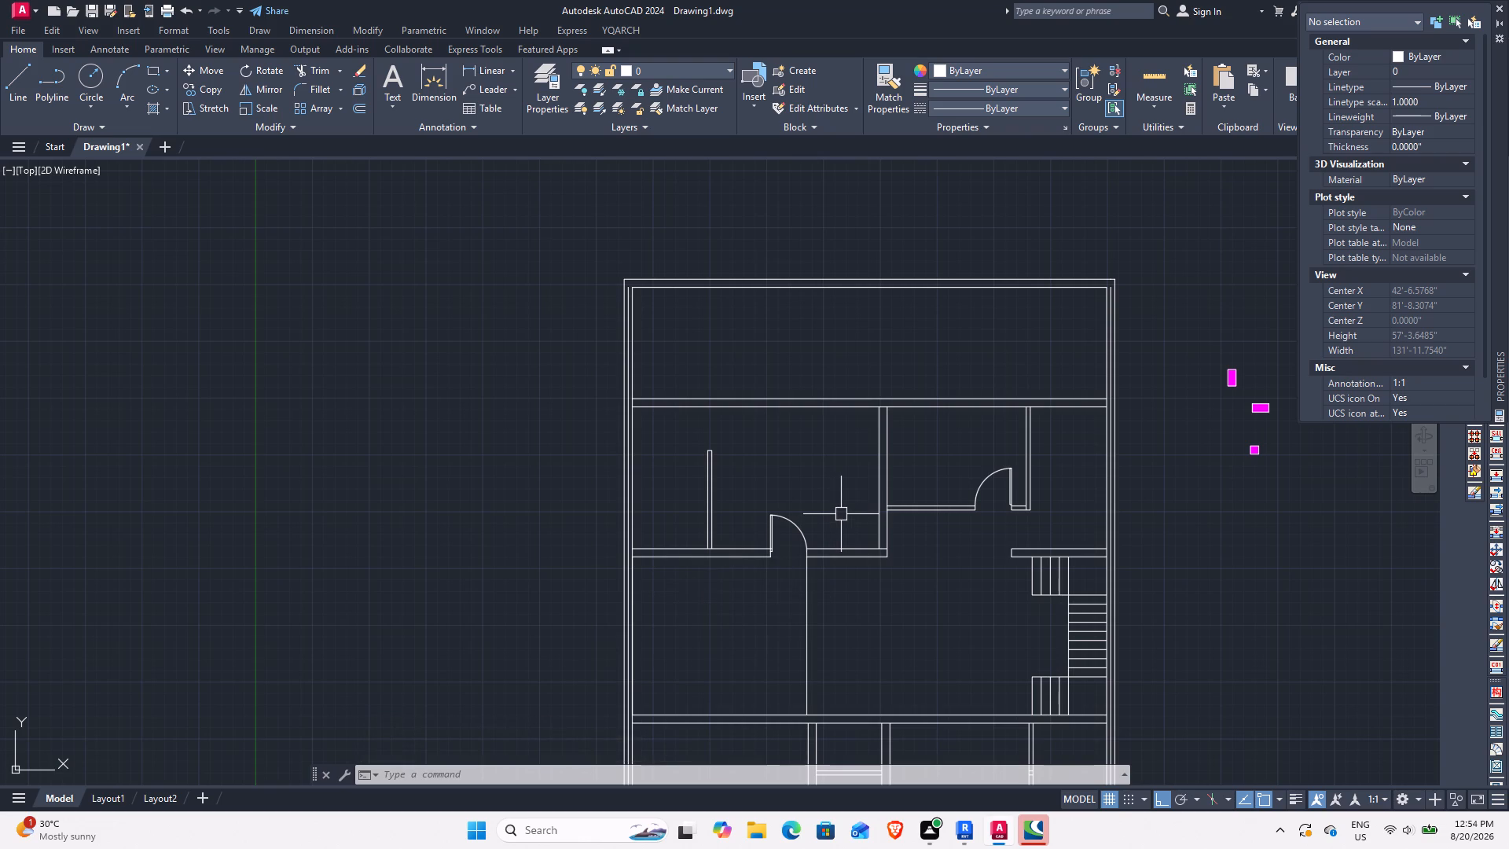
Shorten the offset line in the large room from both ends to about 6'-6" long.
{"action": "middle_click_drag", "start_coordinate": [846, 534], "coordinate": [805, 431]}
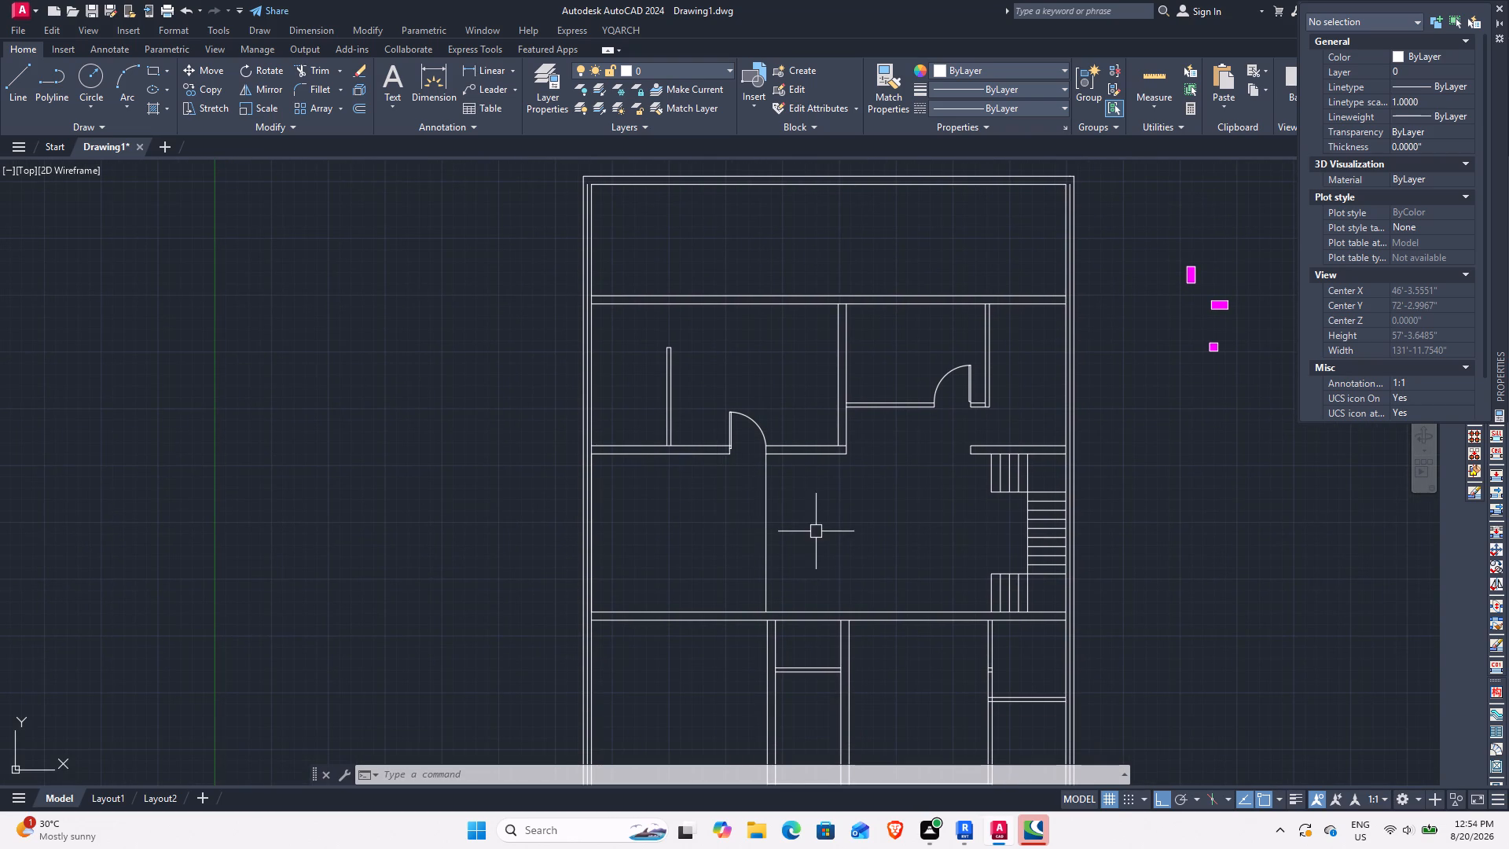
{"action": "left_click", "coordinate": [766, 521]}
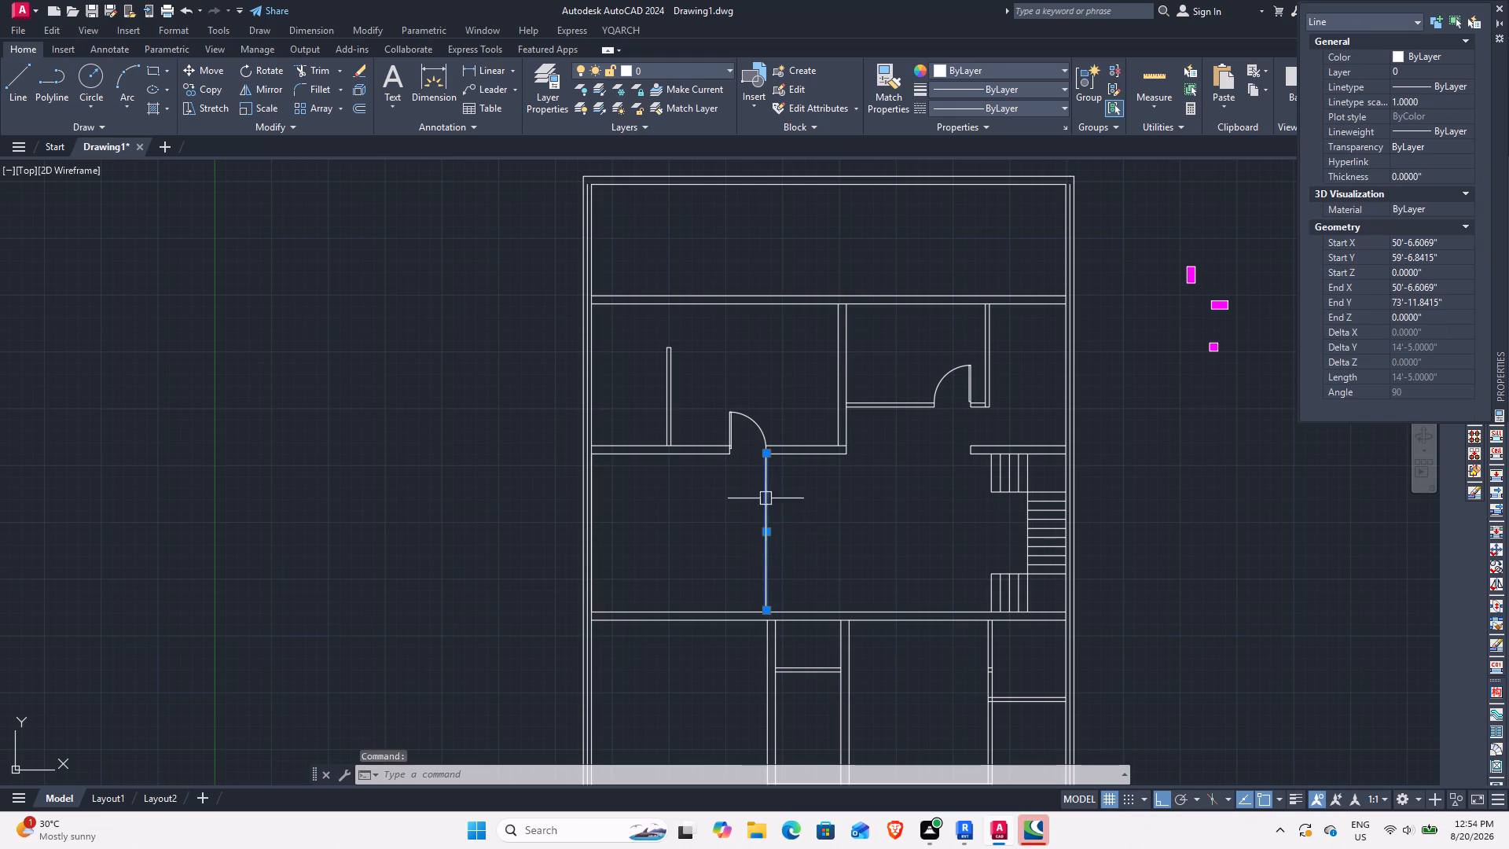
{"action": "scroll", "coordinate": [766, 496], "scroll_direction": "up", "scroll_amount": 3}
{"action": "left_click", "coordinate": [764, 329]}
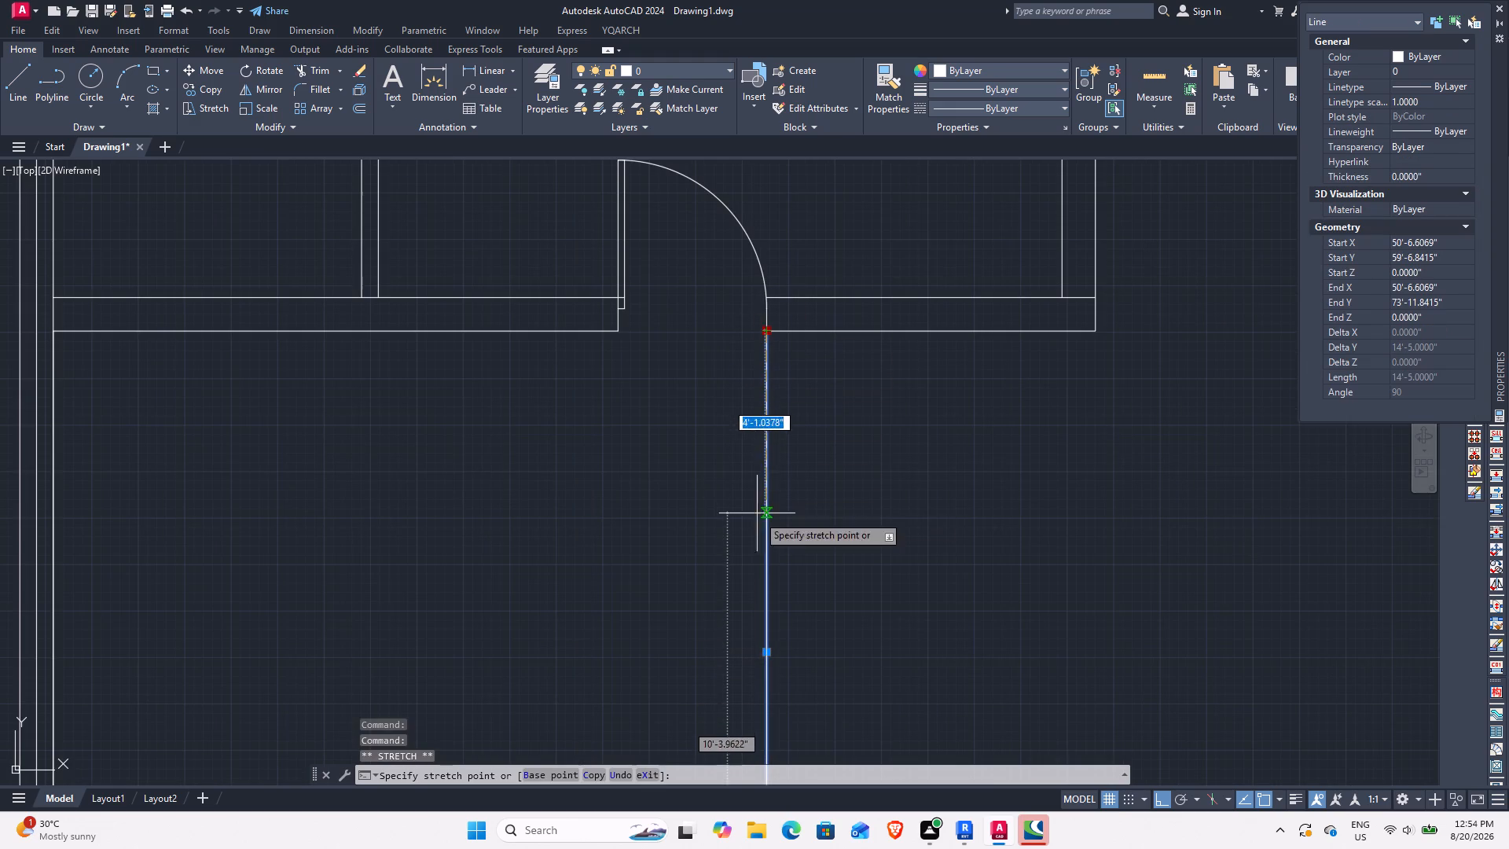
{"action": "left_click", "coordinate": [760, 517]}
{"action": "middle_click_drag", "start_coordinate": [815, 587], "coordinate": [852, 290]}
{"action": "left_click", "coordinate": [803, 674]}
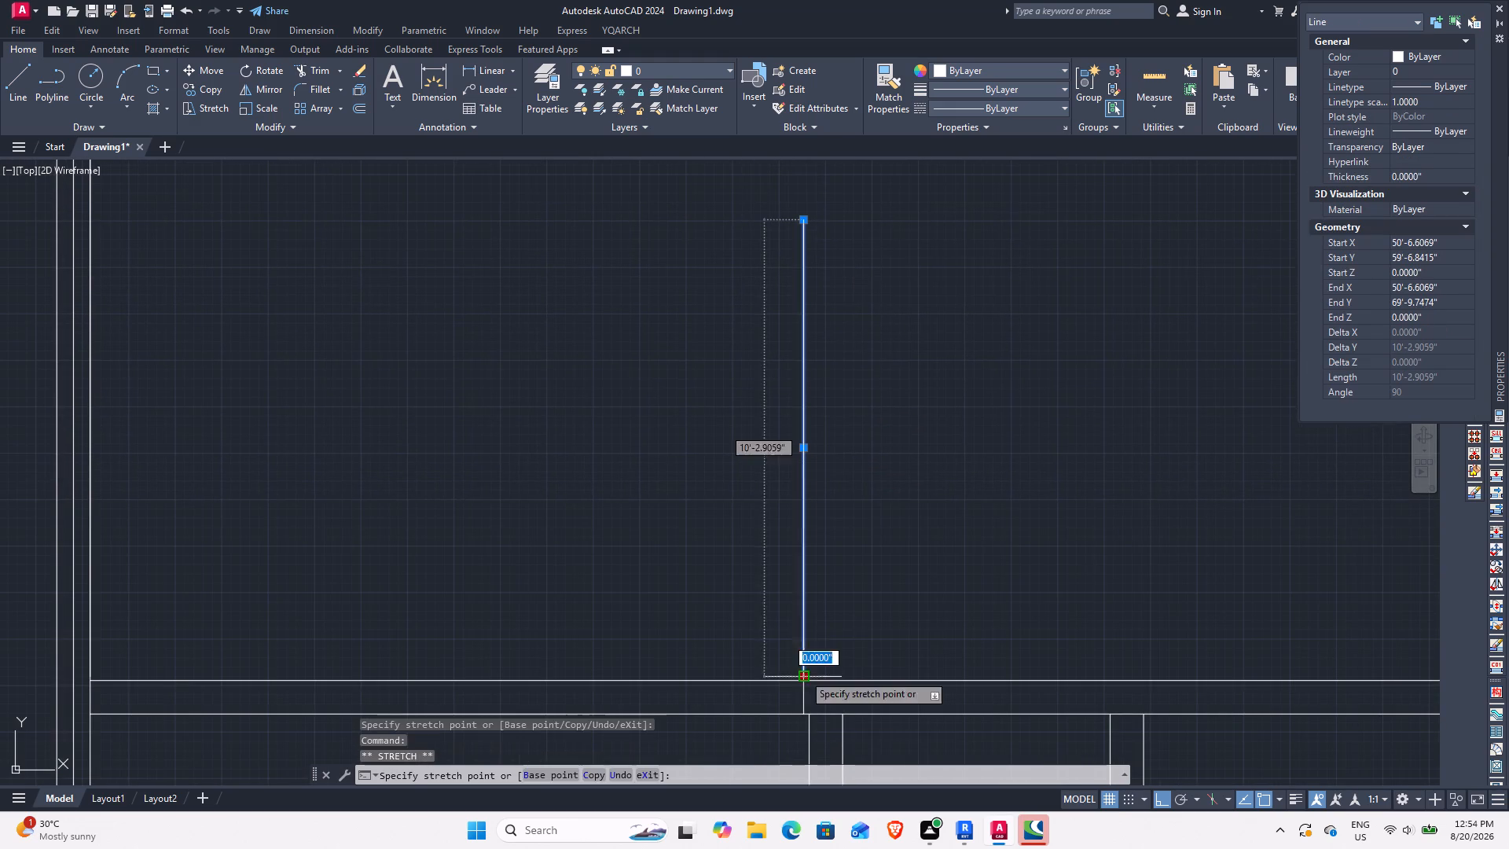
{"action": "left_click", "coordinate": [807, 510]}
{"action": "scroll", "coordinate": [836, 509], "scroll_direction": "down", "scroll_amount": 3}
{"action": "middle_click_drag", "start_coordinate": [954, 498], "coordinate": [968, 470]}
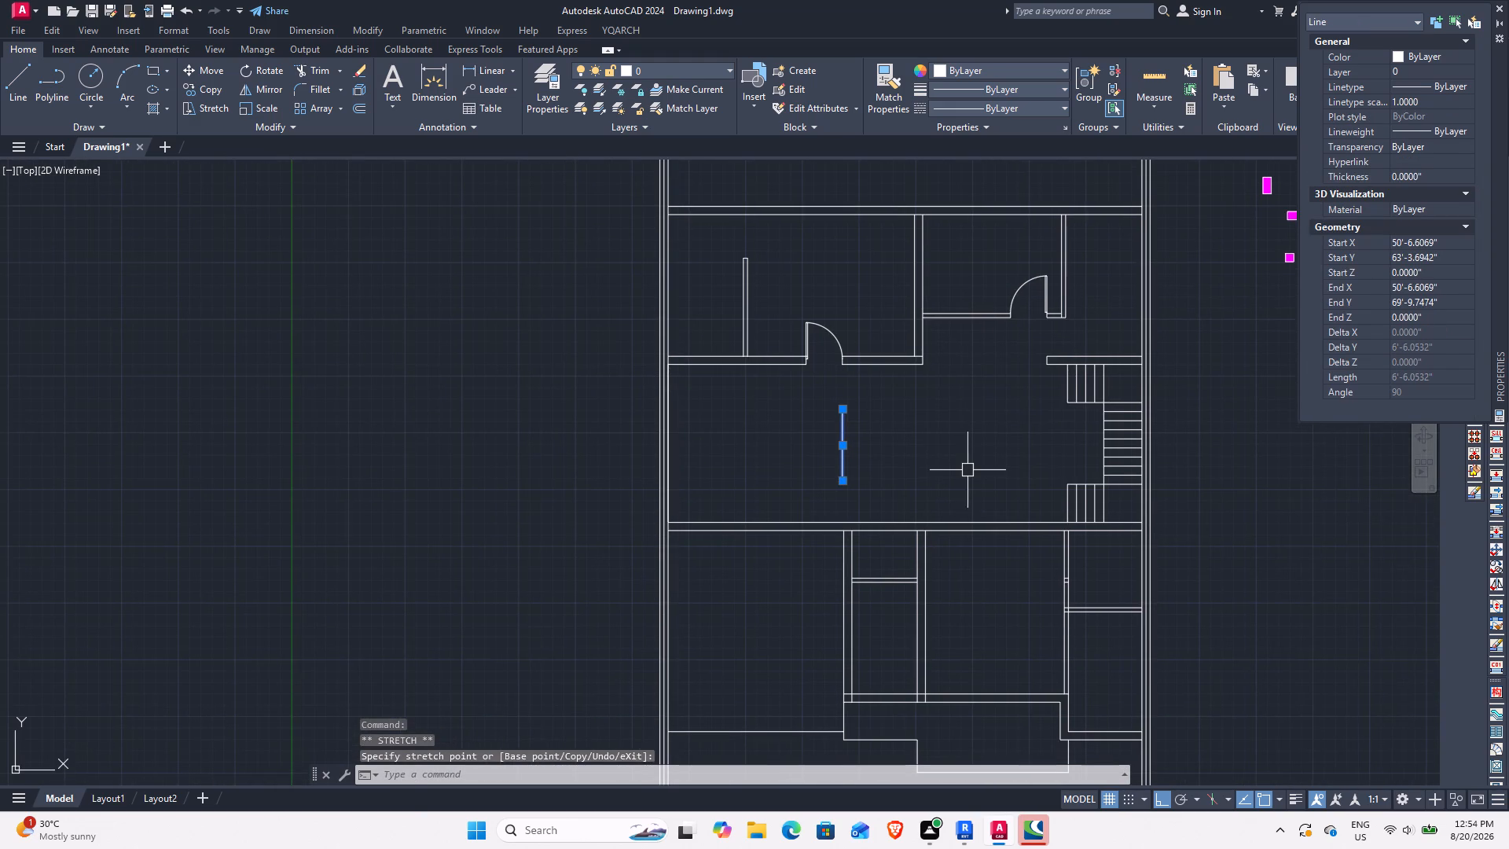
{"action": "key", "text": "Escape"}
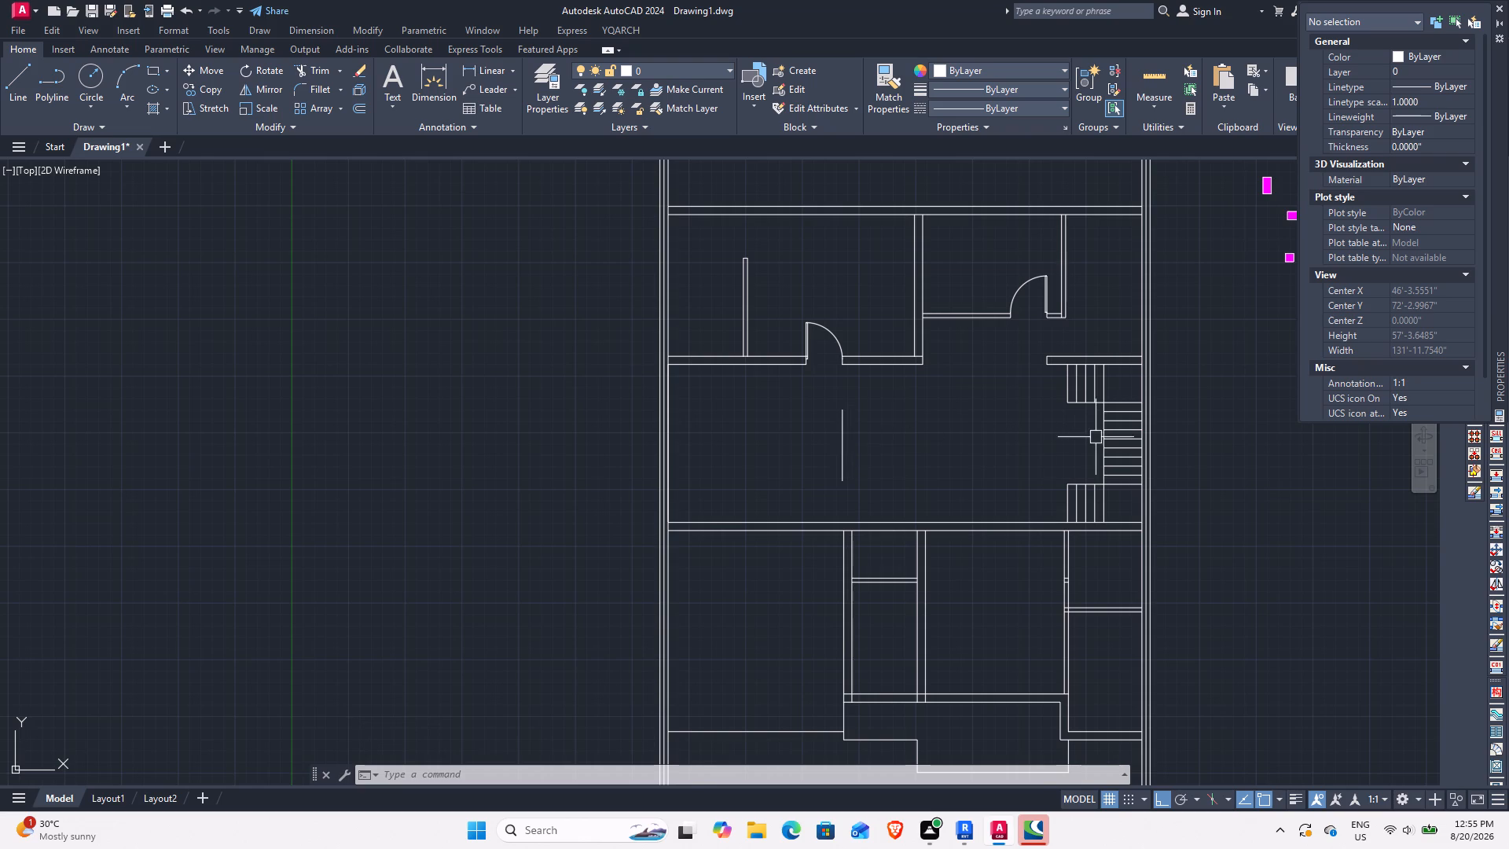
Trim the leftover line segment inside the partition corner beside the door of the room above the staircase.
{"action": "scroll", "coordinate": [1100, 439], "scroll_direction": "up", "scroll_amount": 1}
{"action": "scroll", "coordinate": [1087, 443], "scroll_direction": "down", "scroll_amount": 1}
{"action": "middle_click_drag", "start_coordinate": [966, 476], "coordinate": [1000, 433]}
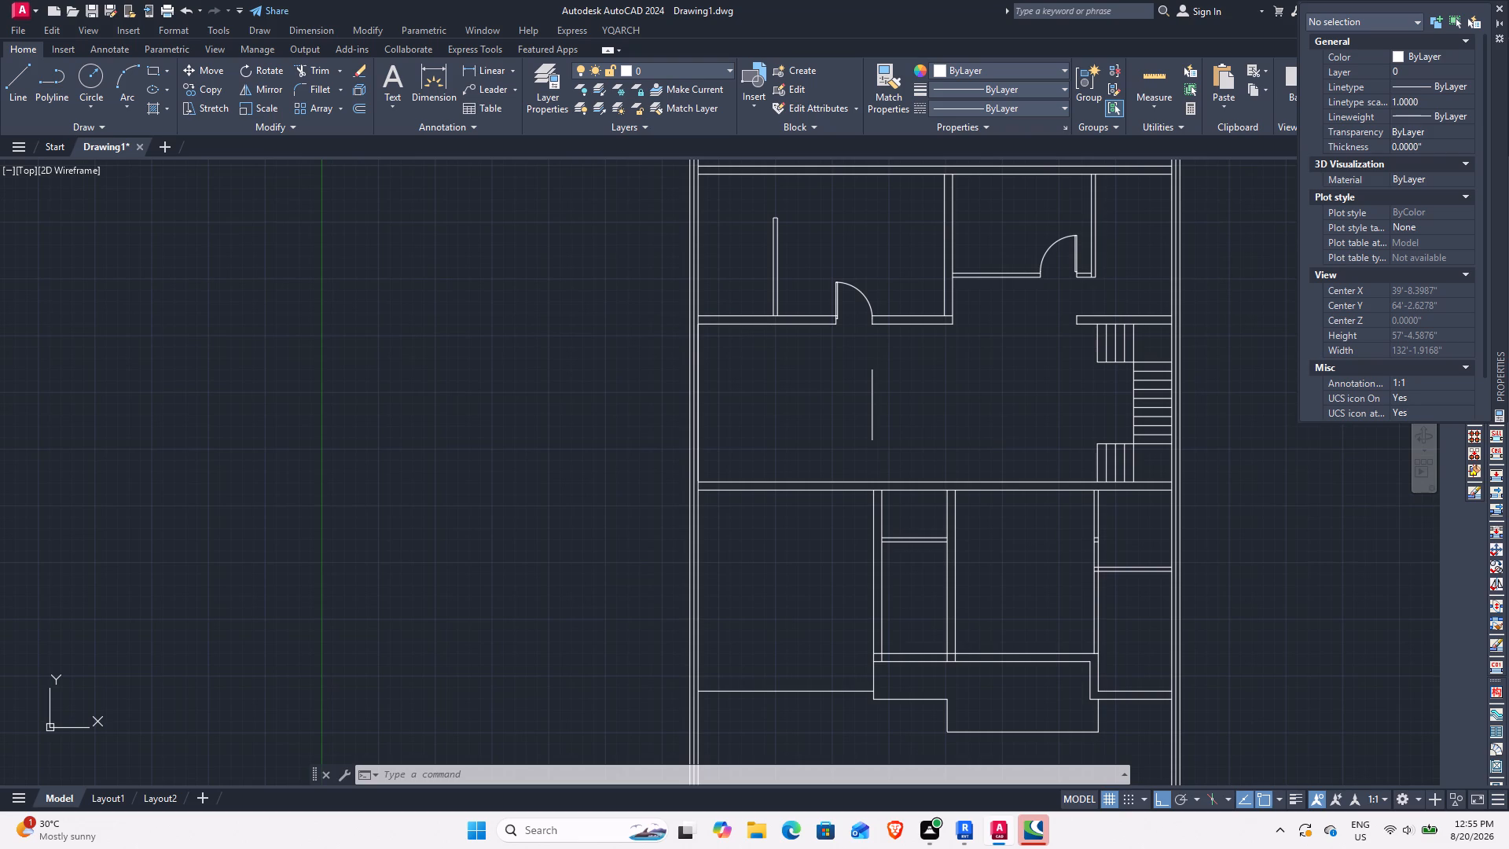
{"action": "middle_click_drag", "start_coordinate": [1010, 375], "coordinate": [837, 526]}
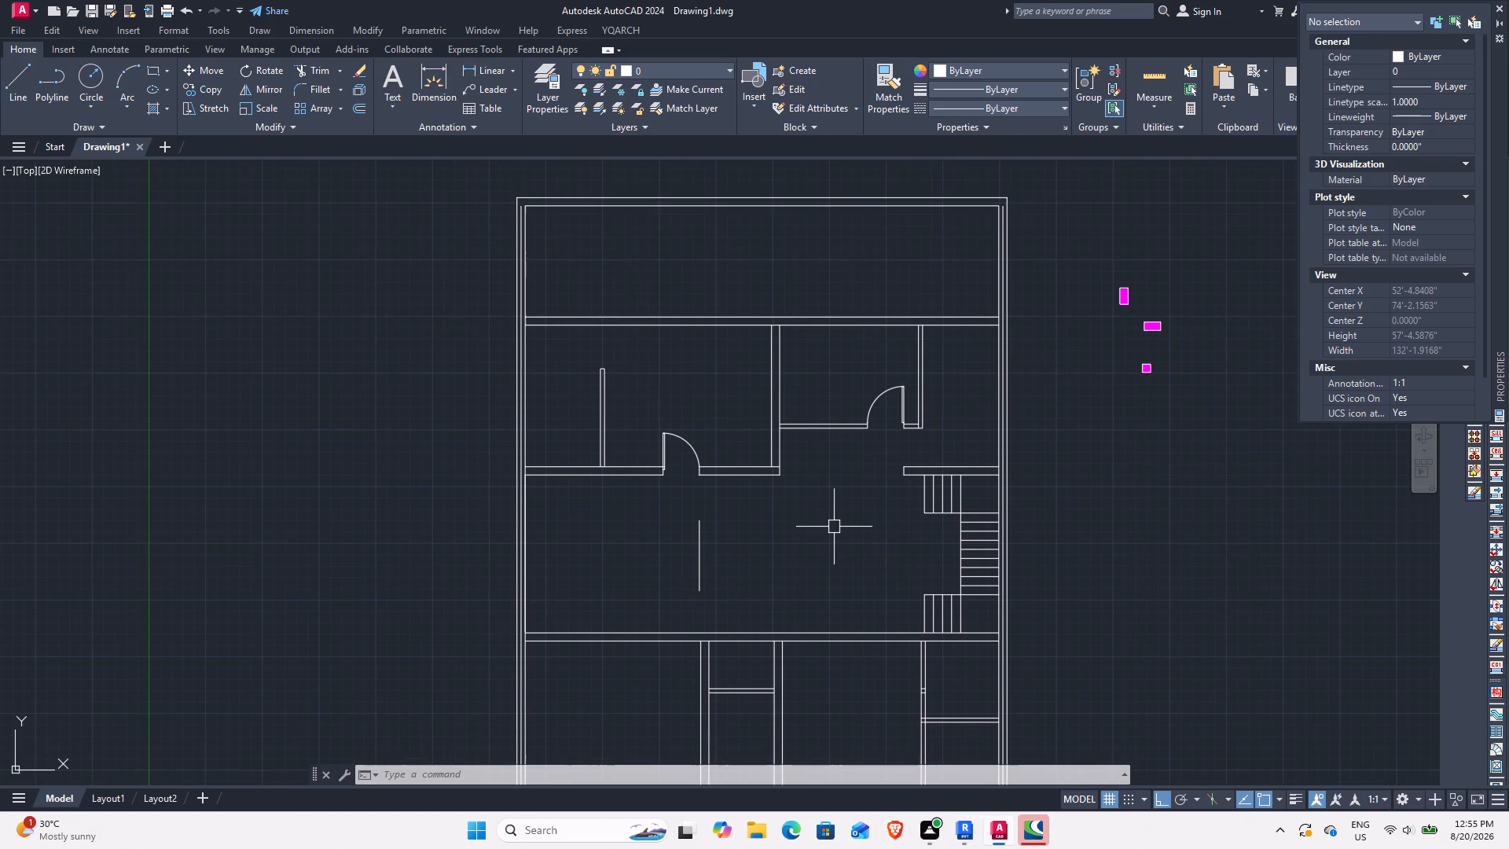
{"action": "scroll", "coordinate": [893, 388], "scroll_direction": "up", "scroll_amount": 2}
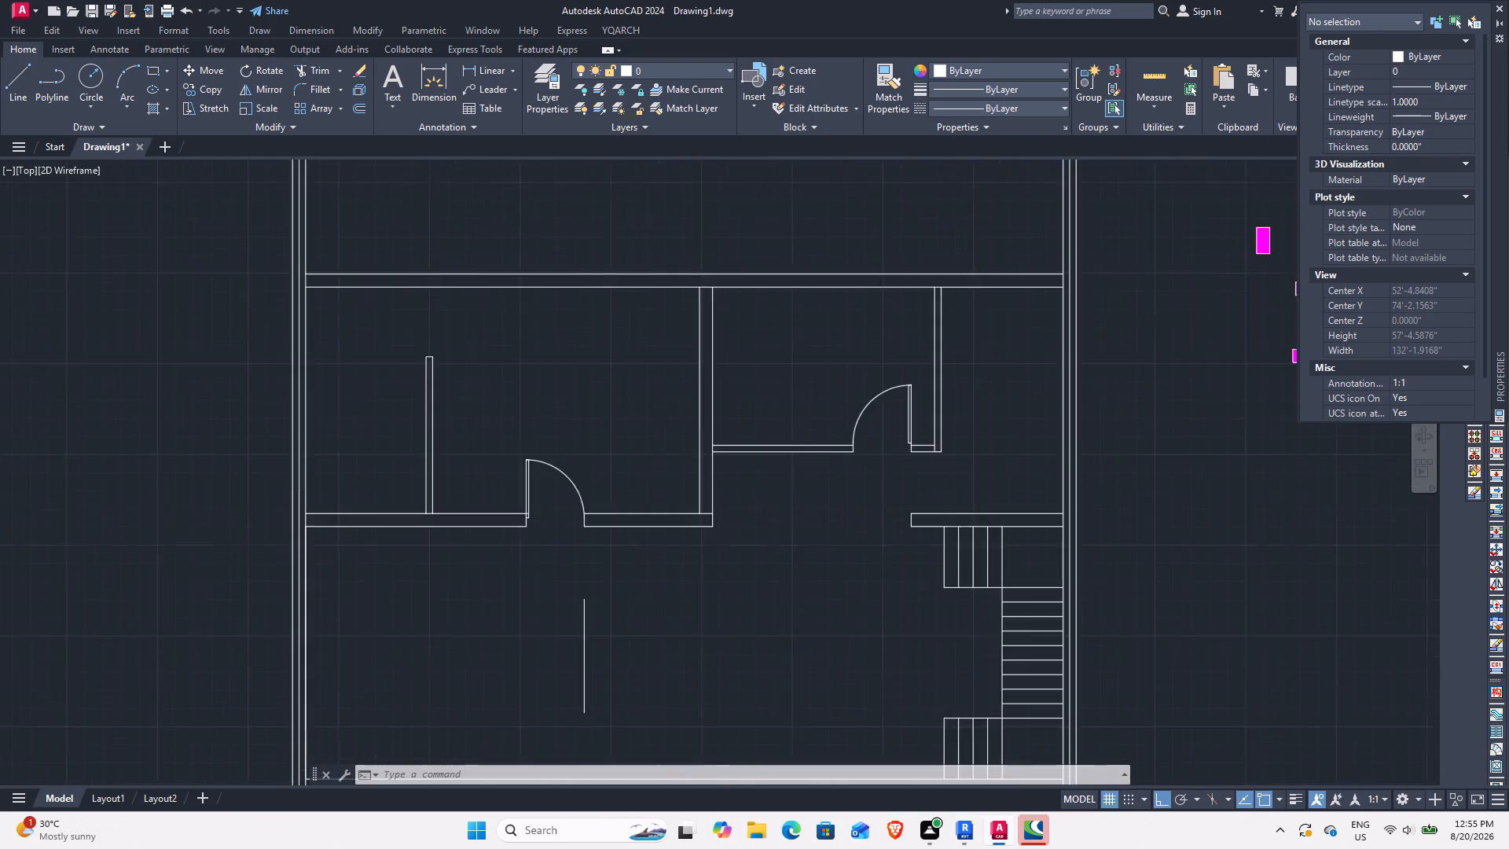
{"action": "scroll", "coordinate": [841, 498], "scroll_direction": "down", "scroll_amount": 2}
{"action": "middle_click_drag", "start_coordinate": [760, 575], "coordinate": [846, 502]}
{"action": "scroll", "coordinate": [981, 408], "scroll_direction": "up", "scroll_amount": 4}
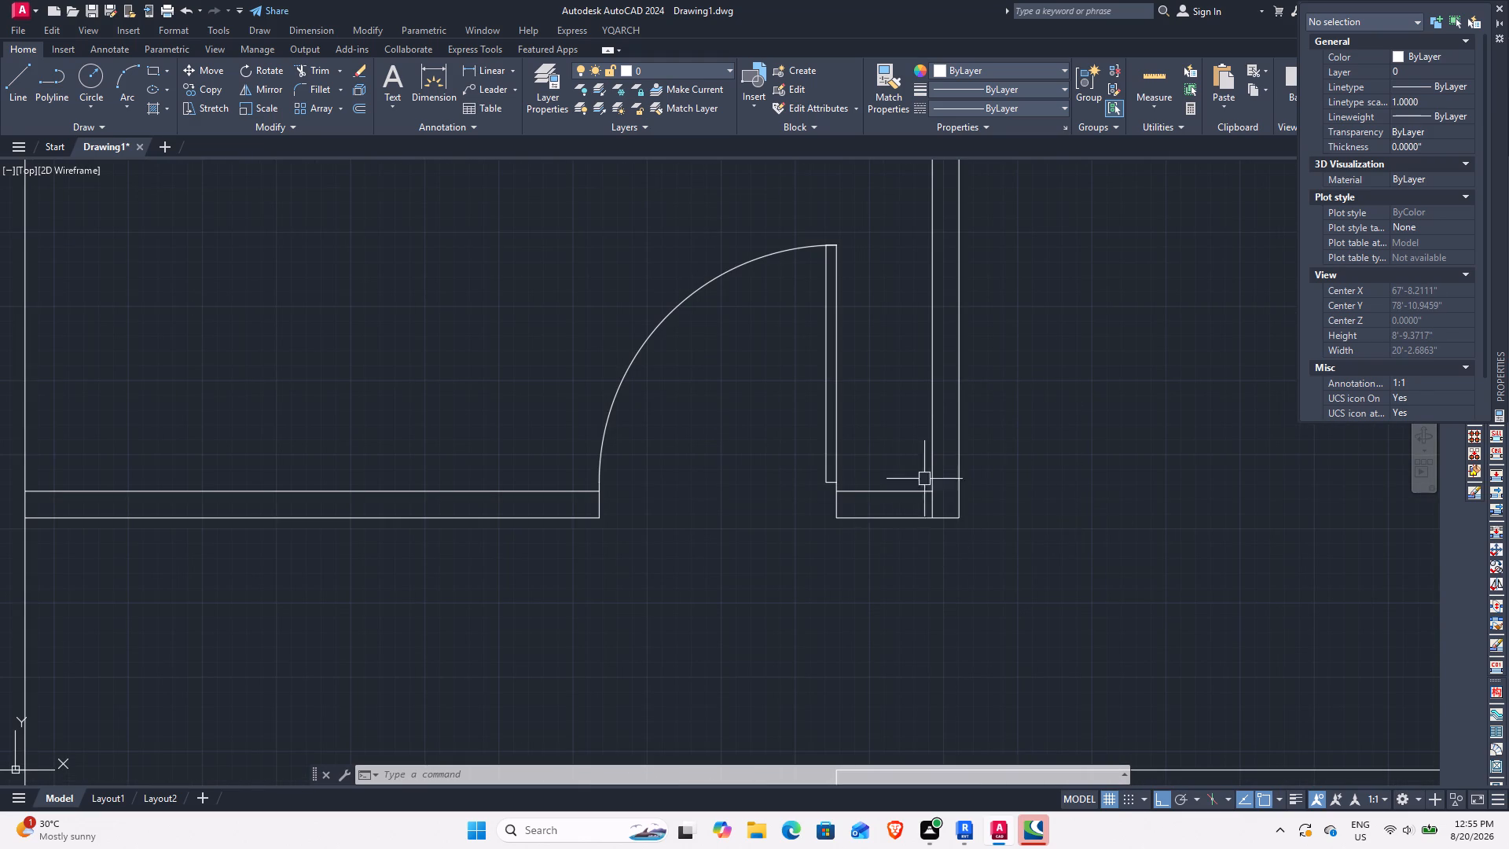
{"action": "type", "text": "TR"}
{"action": "key", "text": "space"}
{"action": "left_click", "coordinate": [932, 510]}
{"action": "key", "text": "Escape"}
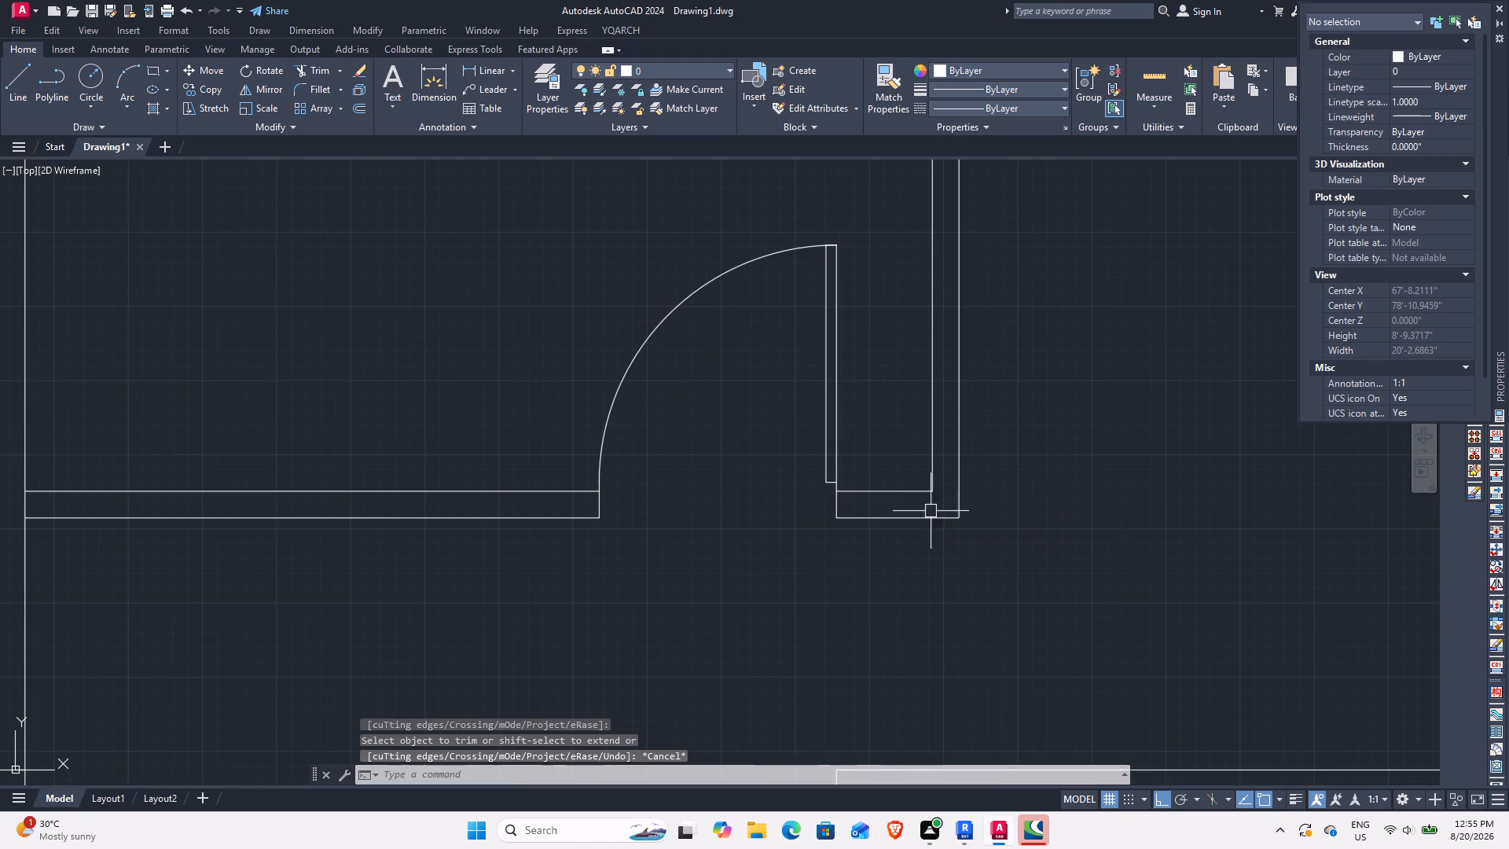
{"action": "scroll", "coordinate": [828, 561], "scroll_direction": "down", "scroll_amount": 3}
{"action": "middle_click_drag", "start_coordinate": [744, 617], "coordinate": [935, 409]}
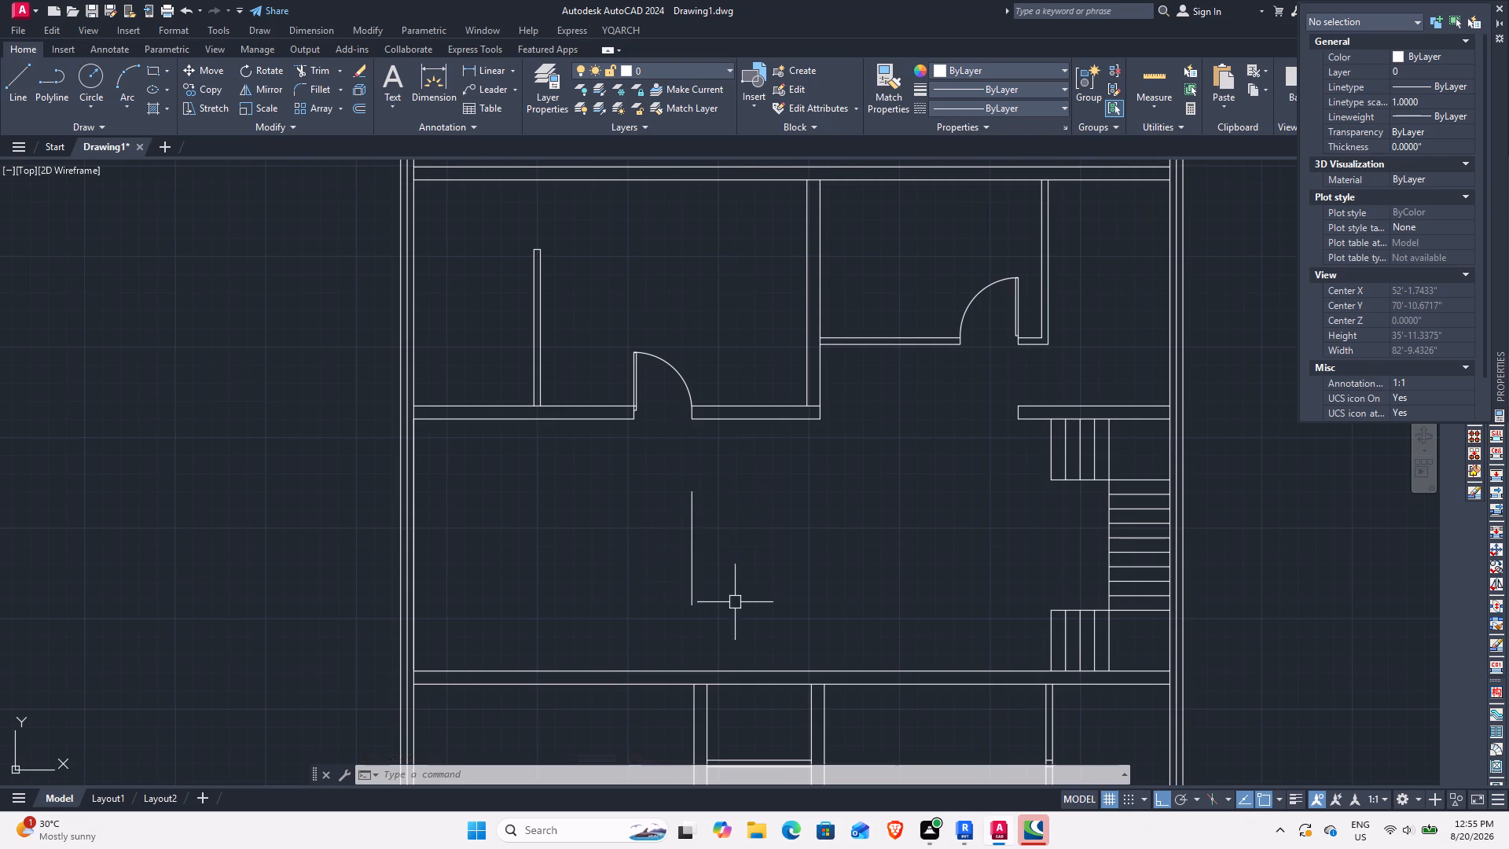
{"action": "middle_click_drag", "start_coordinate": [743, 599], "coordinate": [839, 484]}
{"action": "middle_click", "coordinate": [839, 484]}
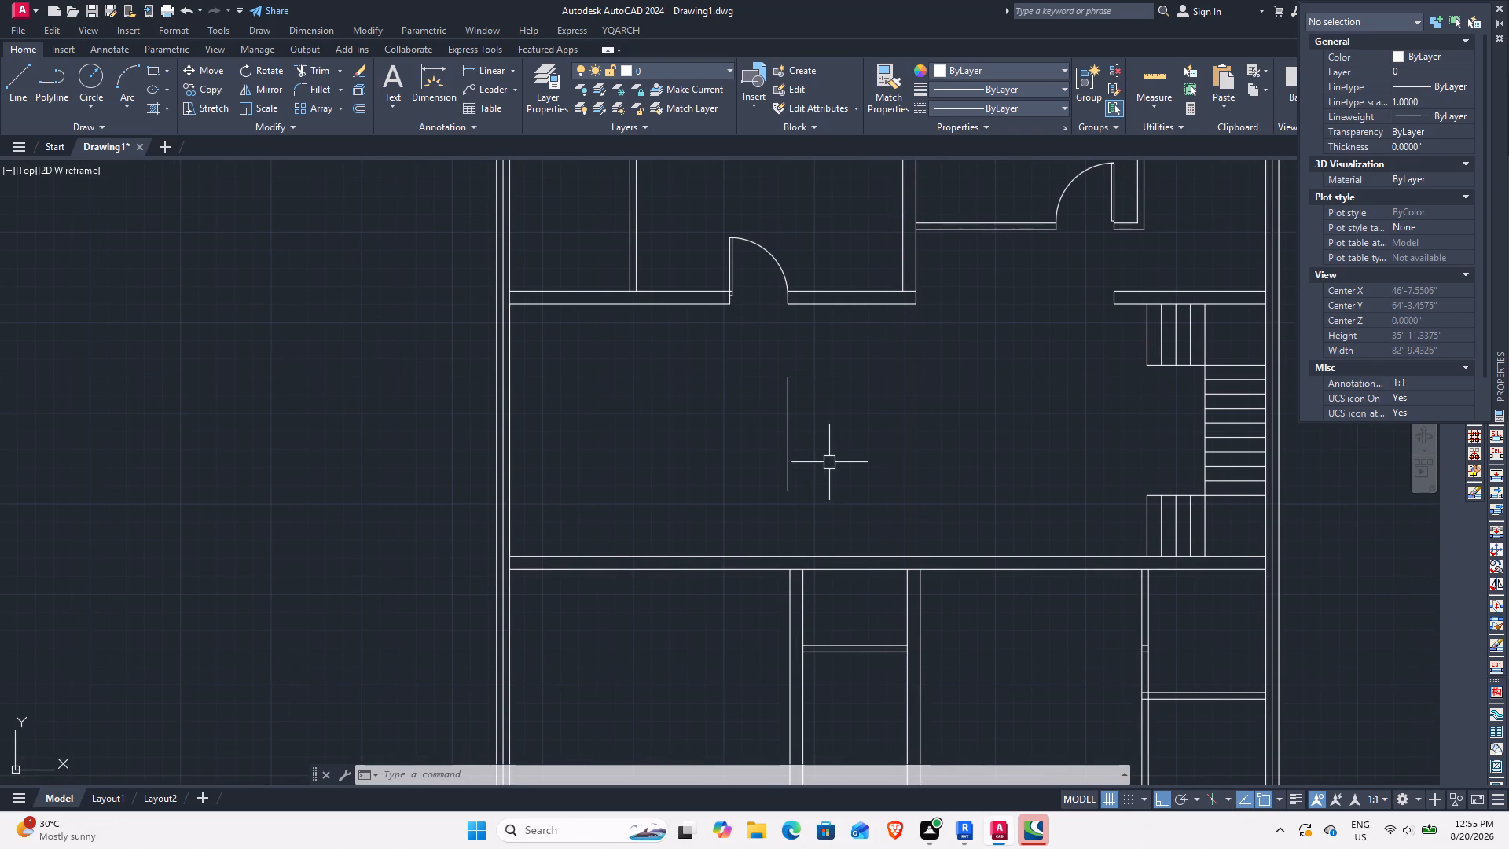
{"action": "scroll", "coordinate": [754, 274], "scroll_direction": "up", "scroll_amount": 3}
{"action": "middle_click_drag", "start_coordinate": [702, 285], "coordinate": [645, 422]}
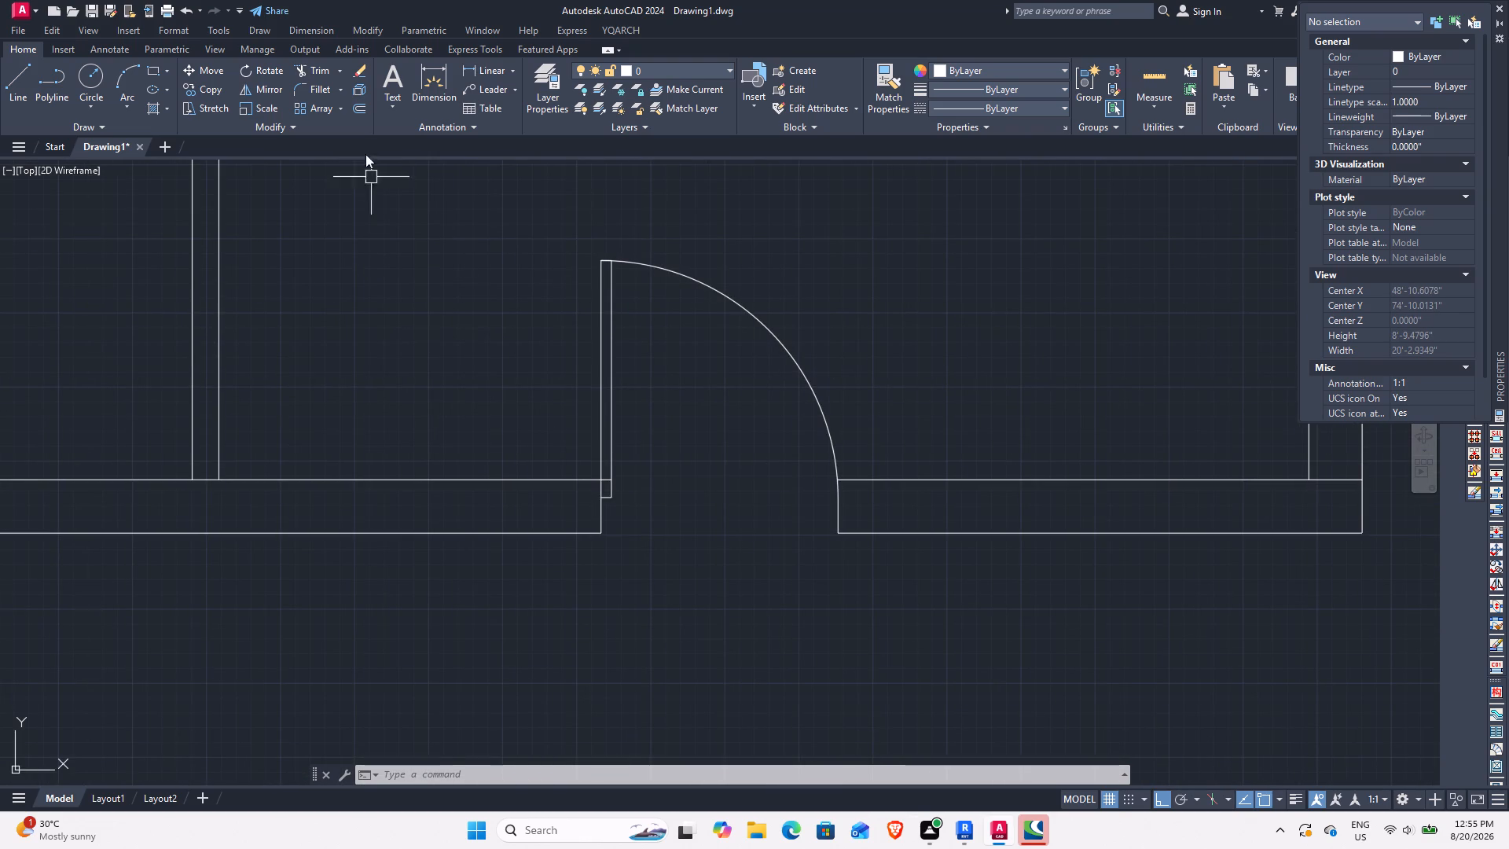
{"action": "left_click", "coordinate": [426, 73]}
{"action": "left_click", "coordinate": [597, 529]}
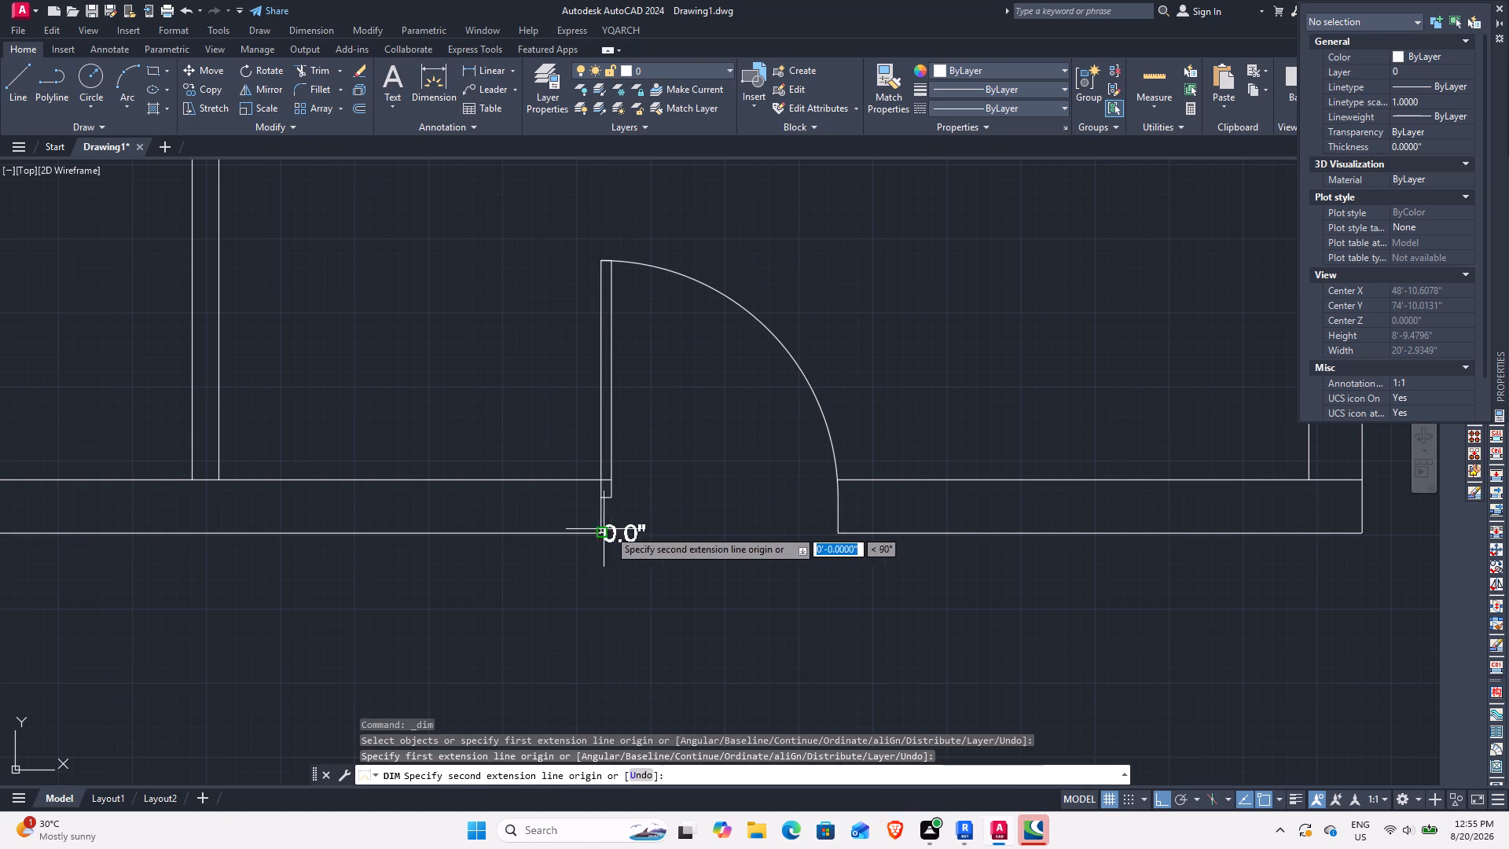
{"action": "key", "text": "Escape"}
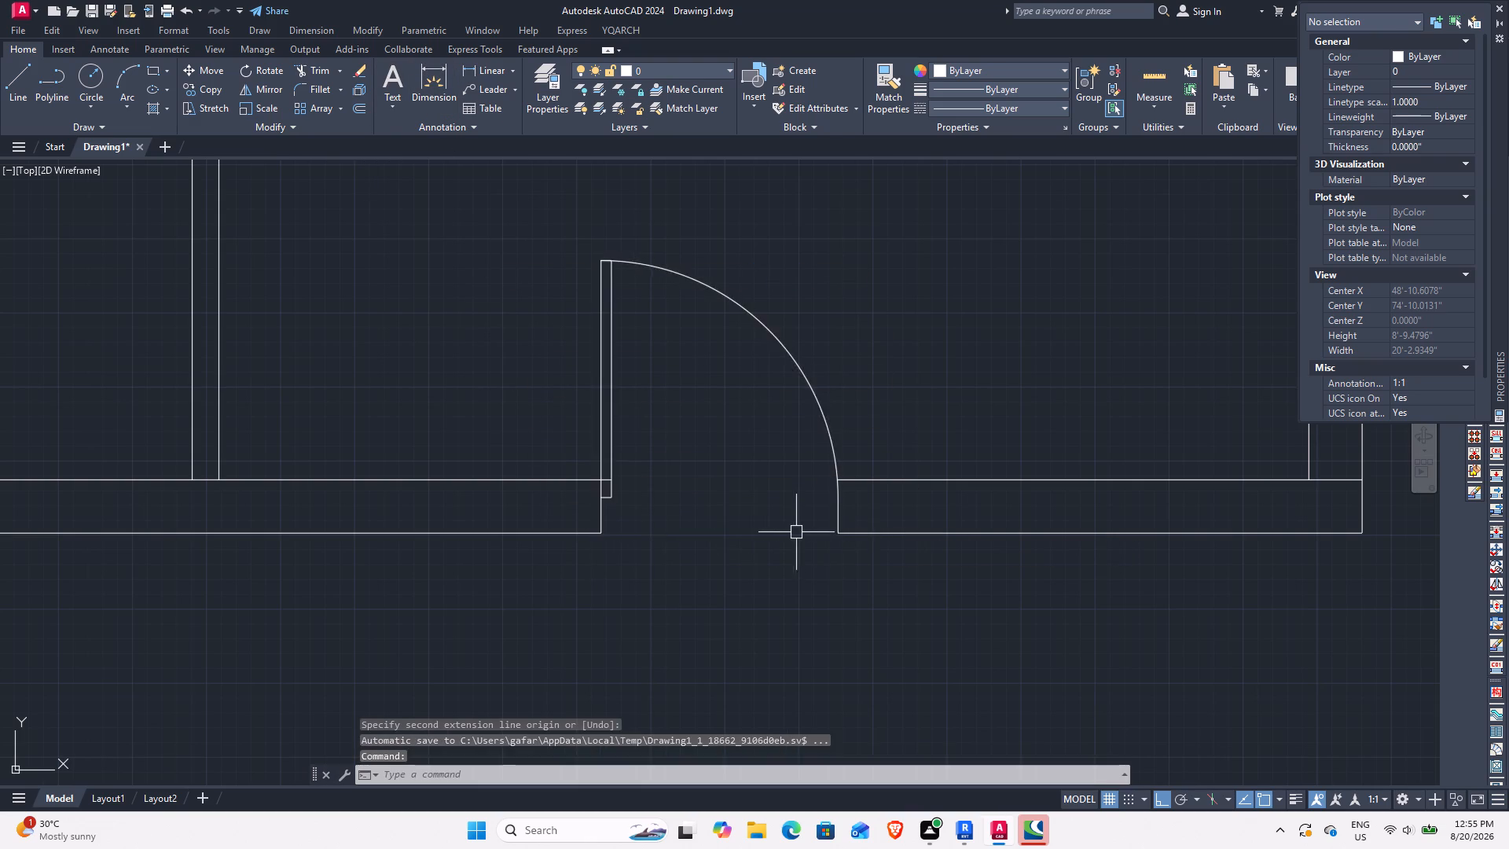
Copy the door below the thin partition straight down about 15'-3" onto the lower line of the large room's bottom wall.
{"action": "scroll", "coordinate": [794, 531], "scroll_direction": "down", "scroll_amount": 4}
{"action": "middle_click_drag", "start_coordinate": [831, 604], "coordinate": [885, 424]}
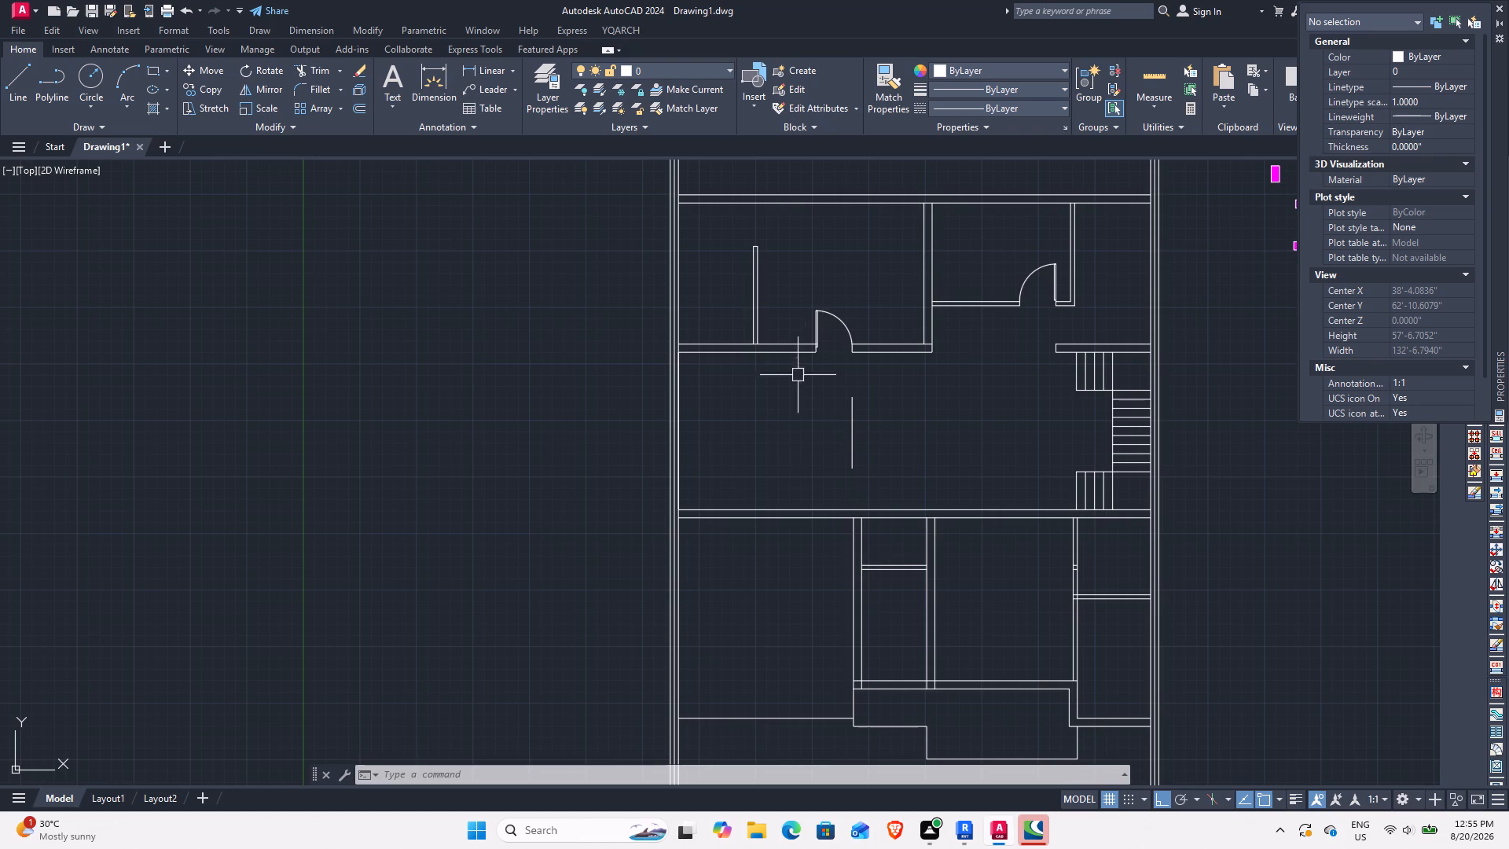
{"action": "left_click", "coordinate": [824, 307]}
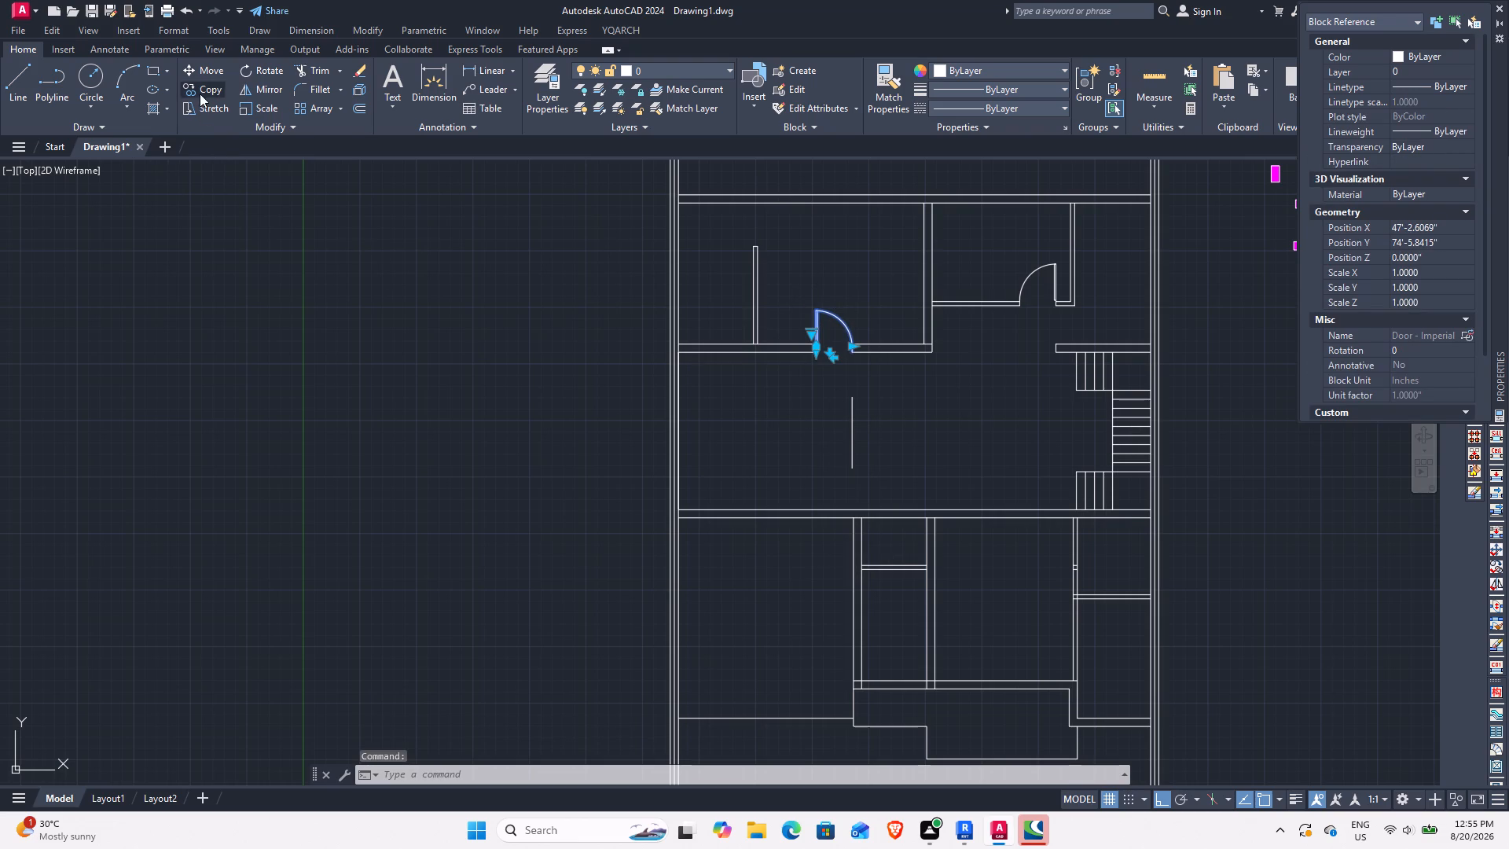
{"action": "left_click", "coordinate": [200, 94]}
{"action": "scroll", "coordinate": [824, 347], "scroll_direction": "up", "scroll_amount": 3}
{"action": "left_click", "coordinate": [795, 369]}
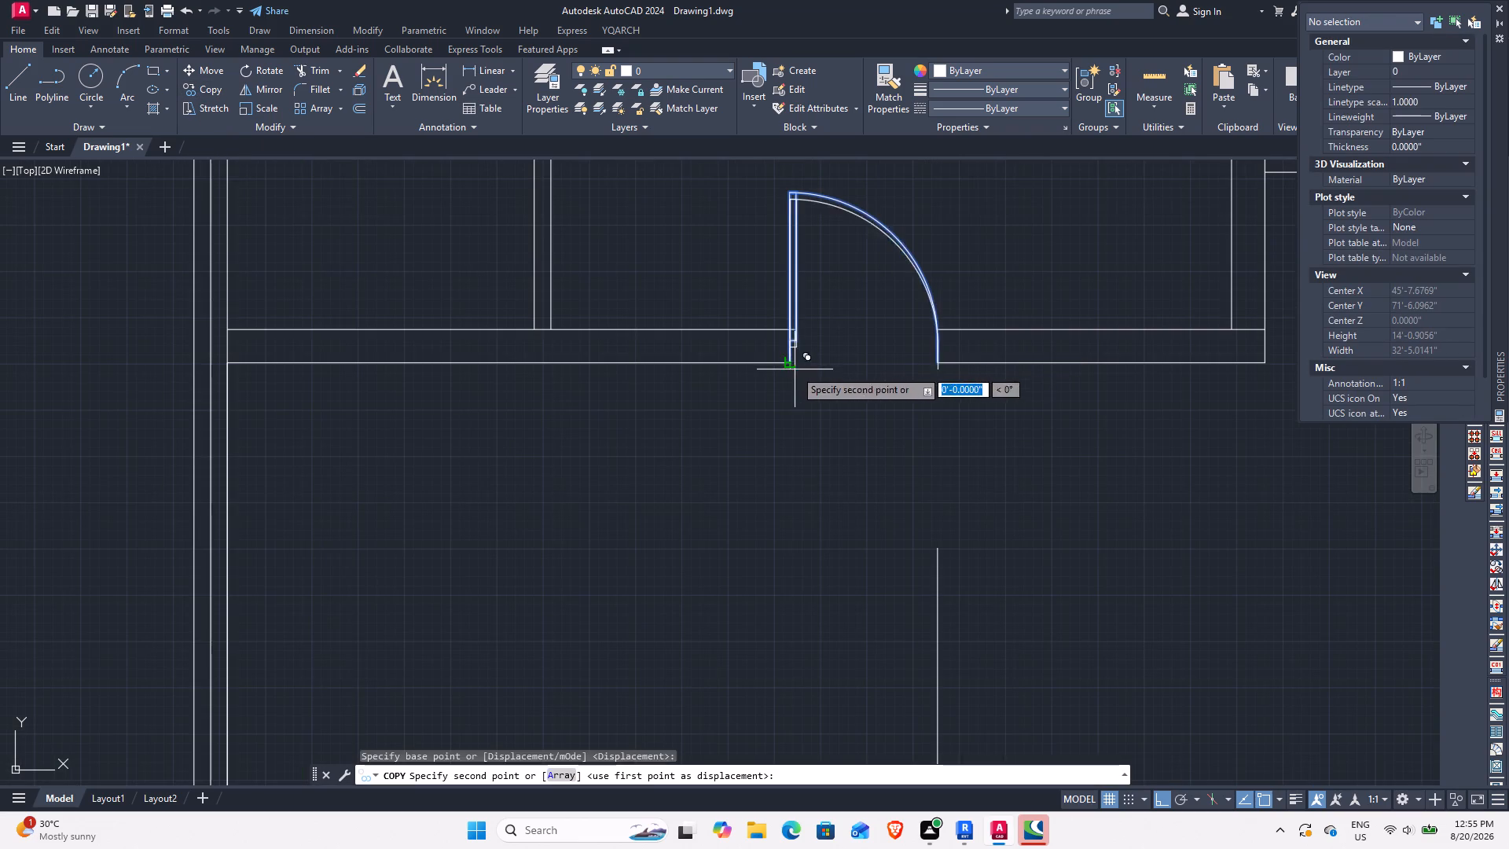
{"action": "scroll", "coordinate": [735, 512], "scroll_direction": "down", "scroll_amount": 2}
{"action": "middle_click_drag", "start_coordinate": [762, 590], "coordinate": [802, 392]}
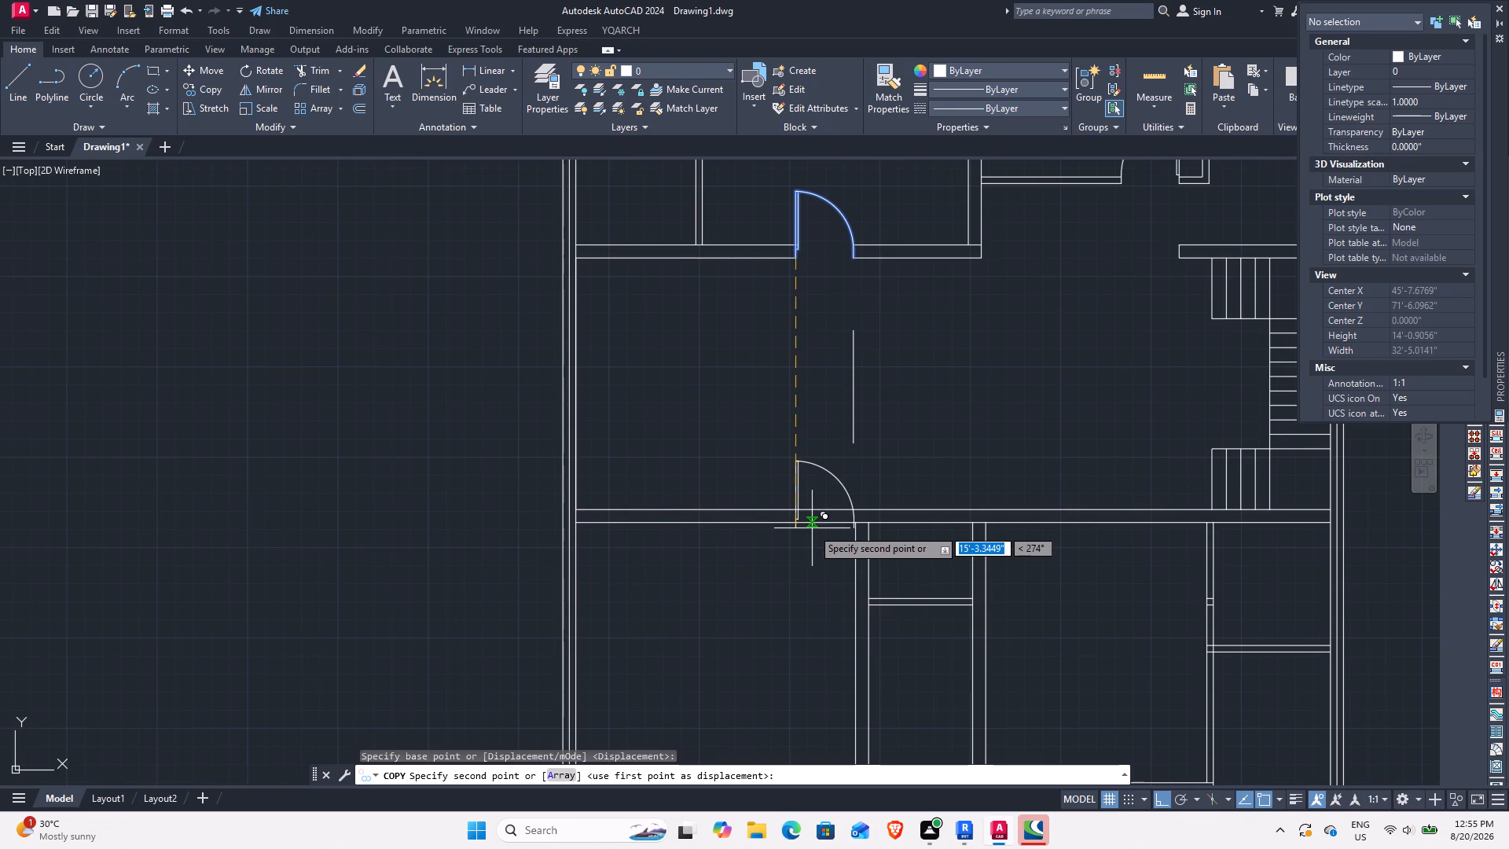
{"action": "scroll", "coordinate": [812, 528], "scroll_direction": "up", "scroll_amount": 2}
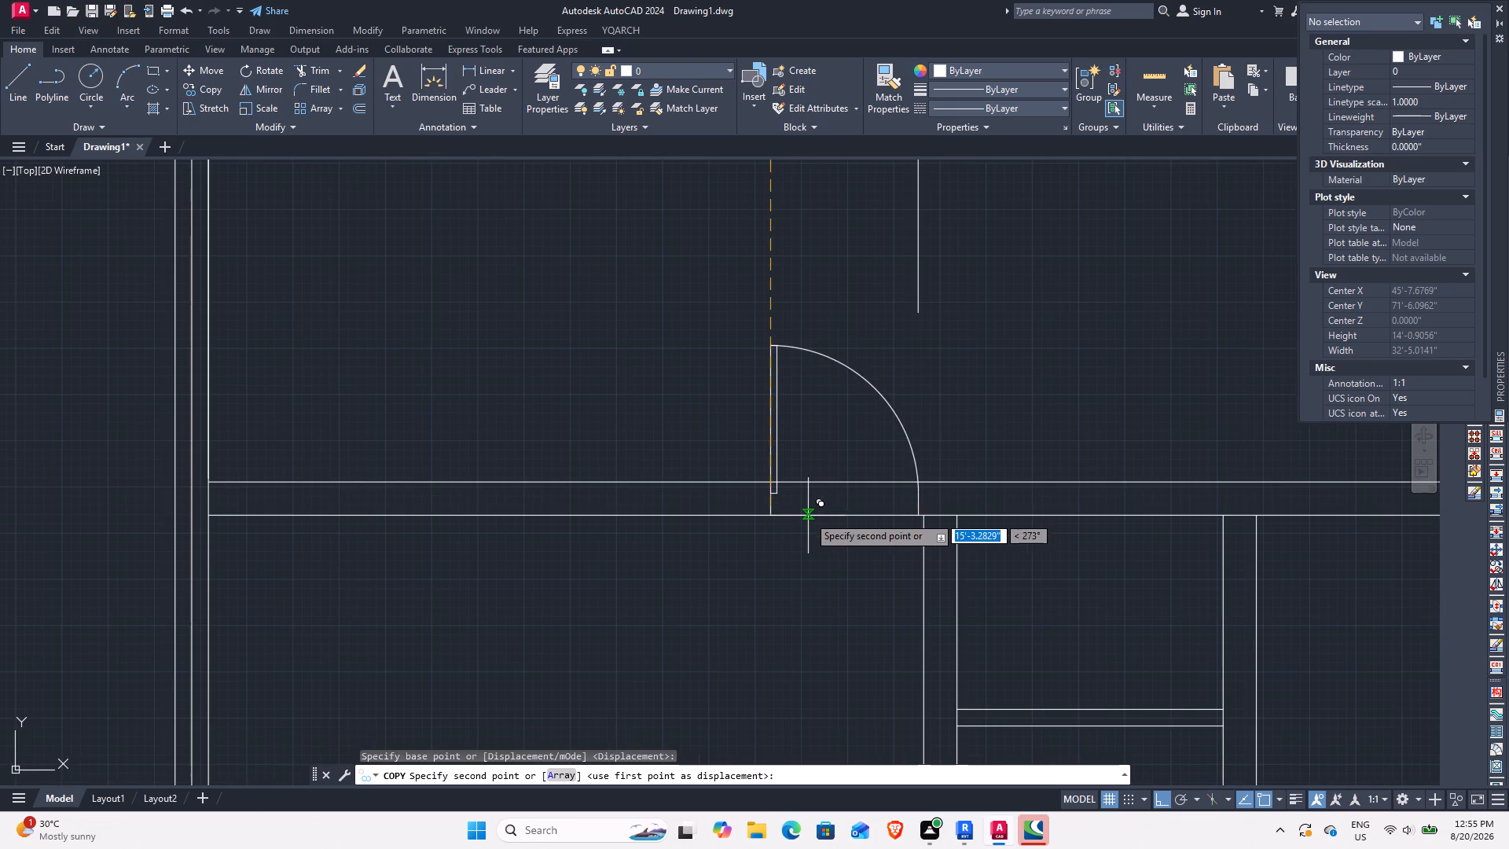
{"action": "left_click", "coordinate": [772, 518]}
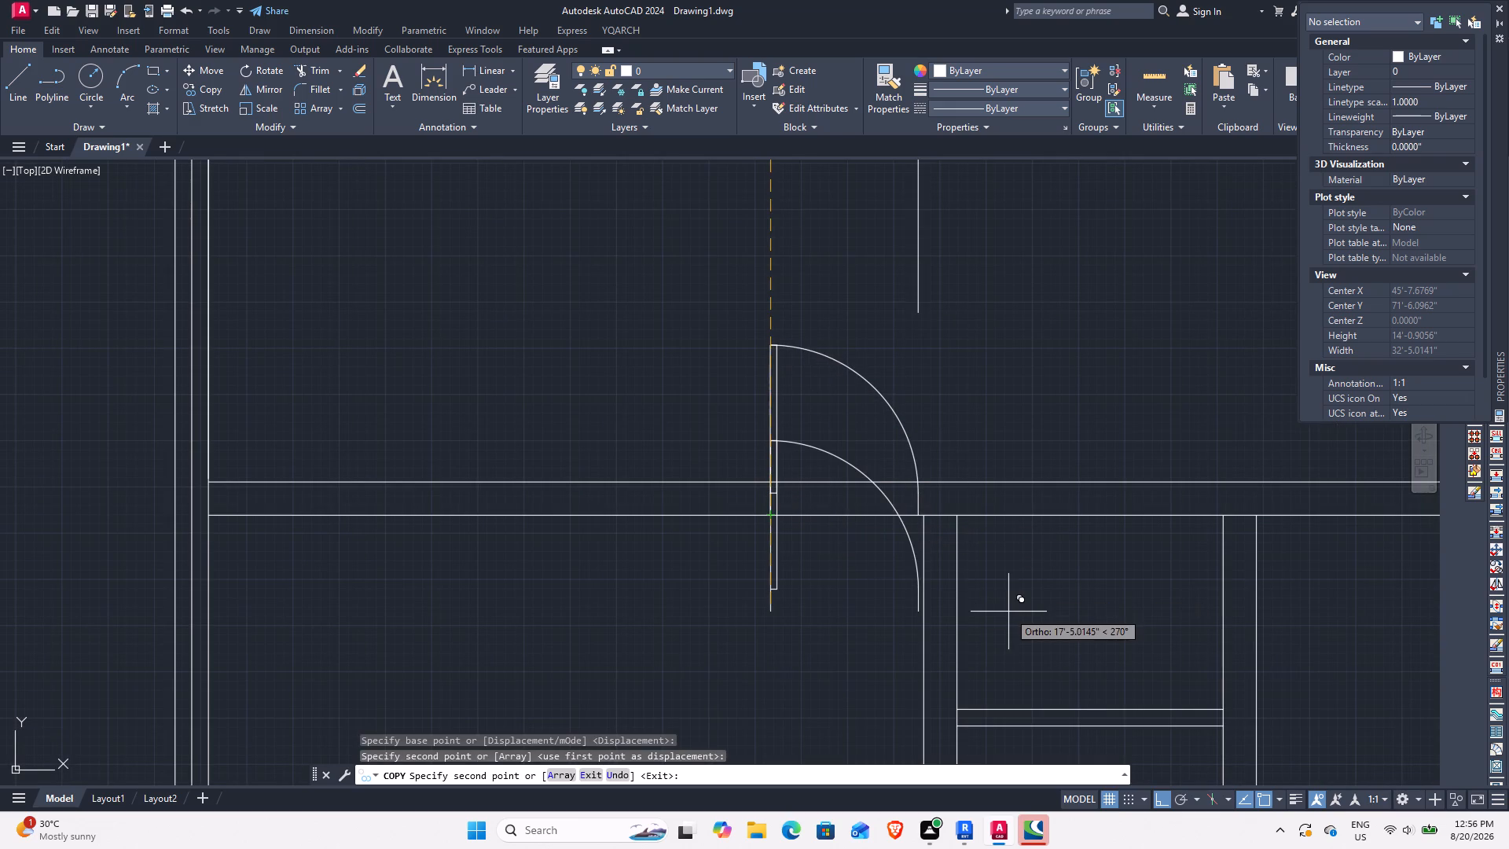
{"action": "key", "text": "Escape"}
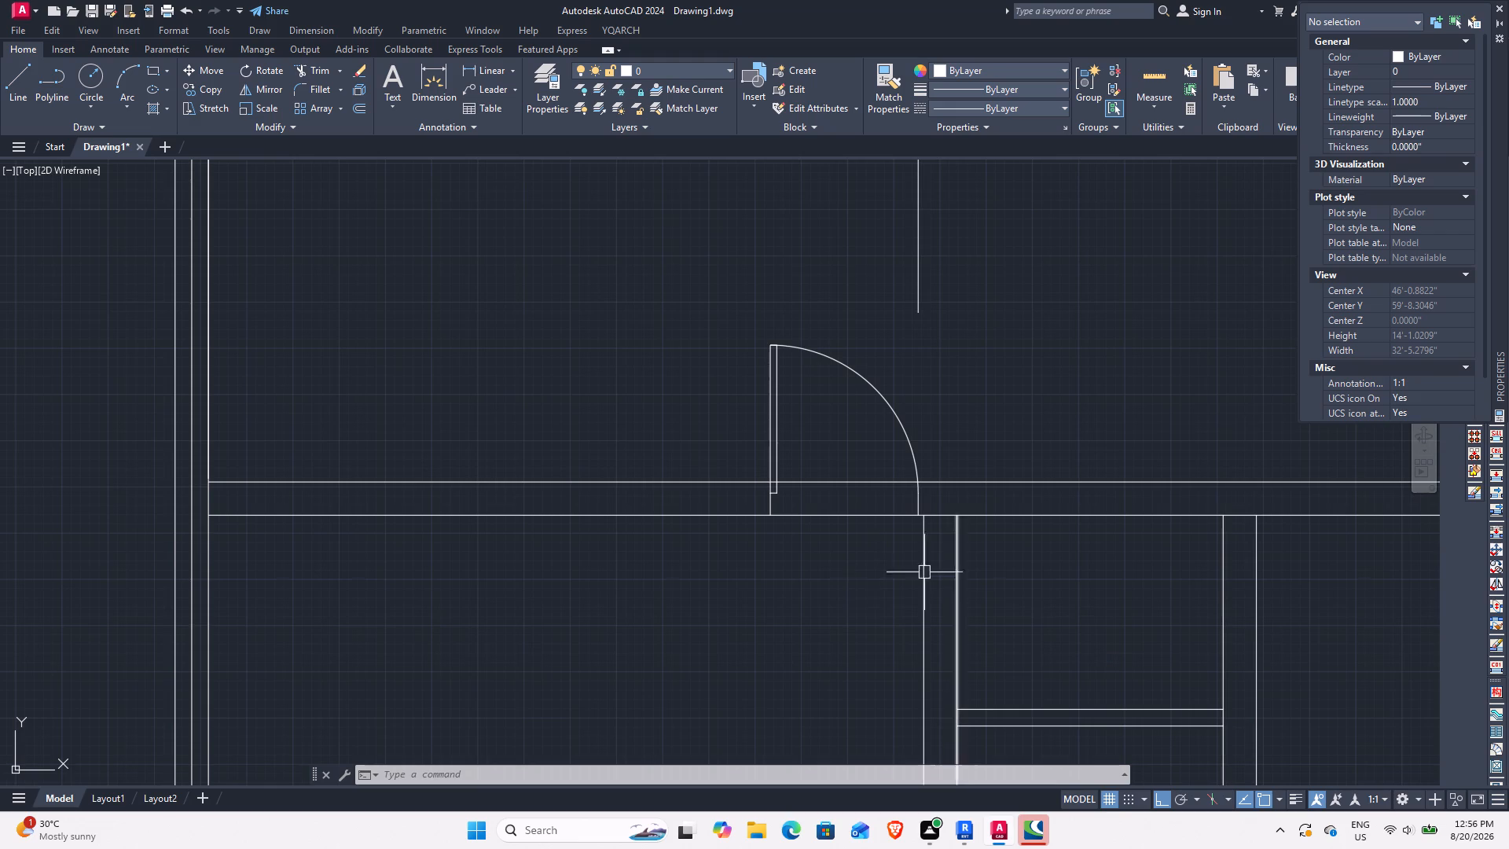
Mirror the copied door about the left line of the partition below the large room, keeping the source door.
{"action": "scroll", "coordinate": [948, 627], "scroll_direction": "up", "scroll_amount": 1}
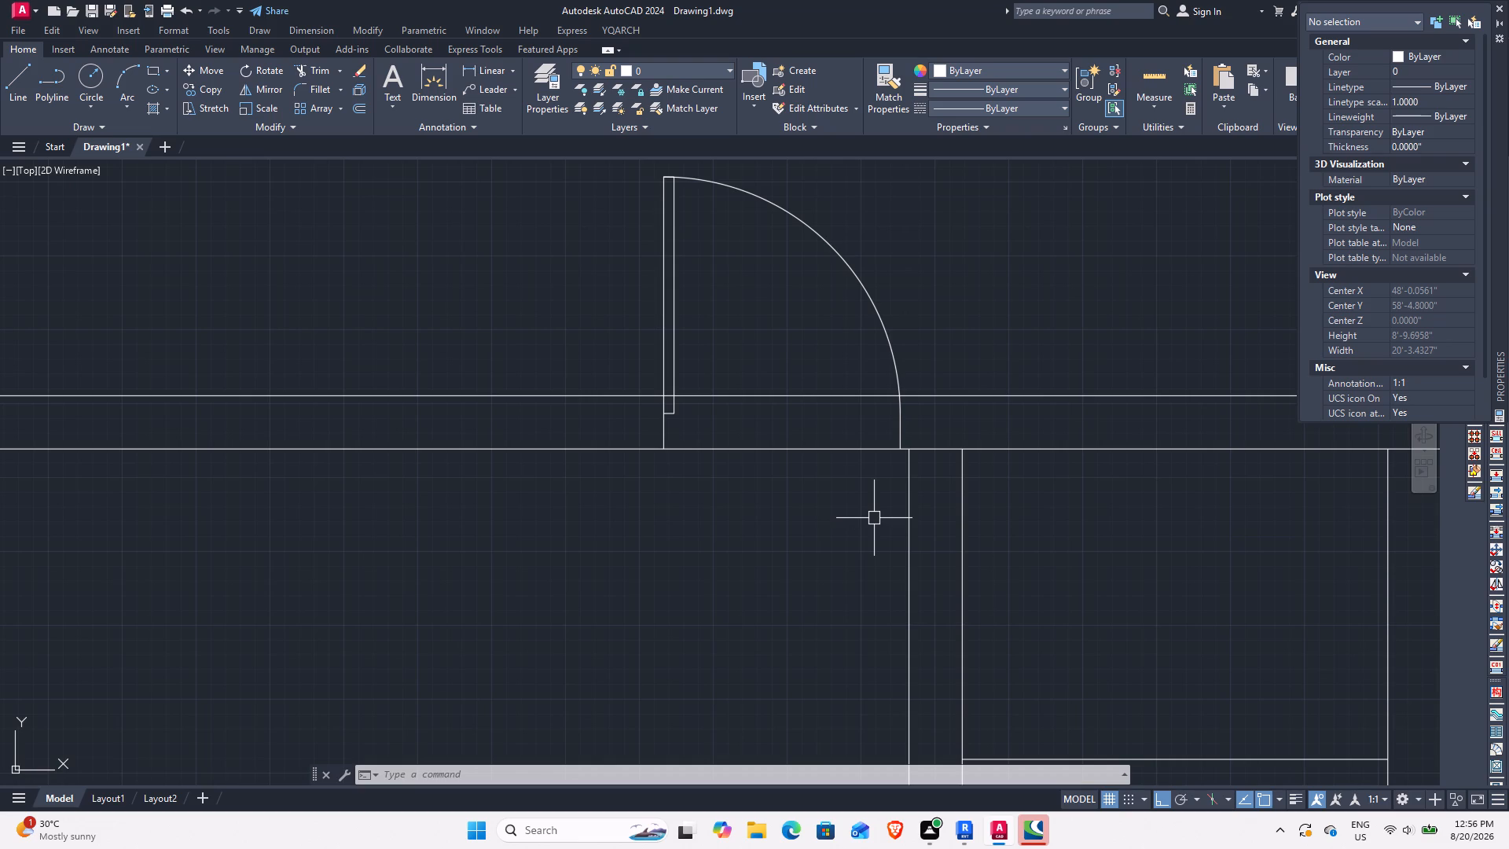
{"action": "left_click", "coordinate": [668, 328]}
{"action": "left_click", "coordinate": [265, 86]}
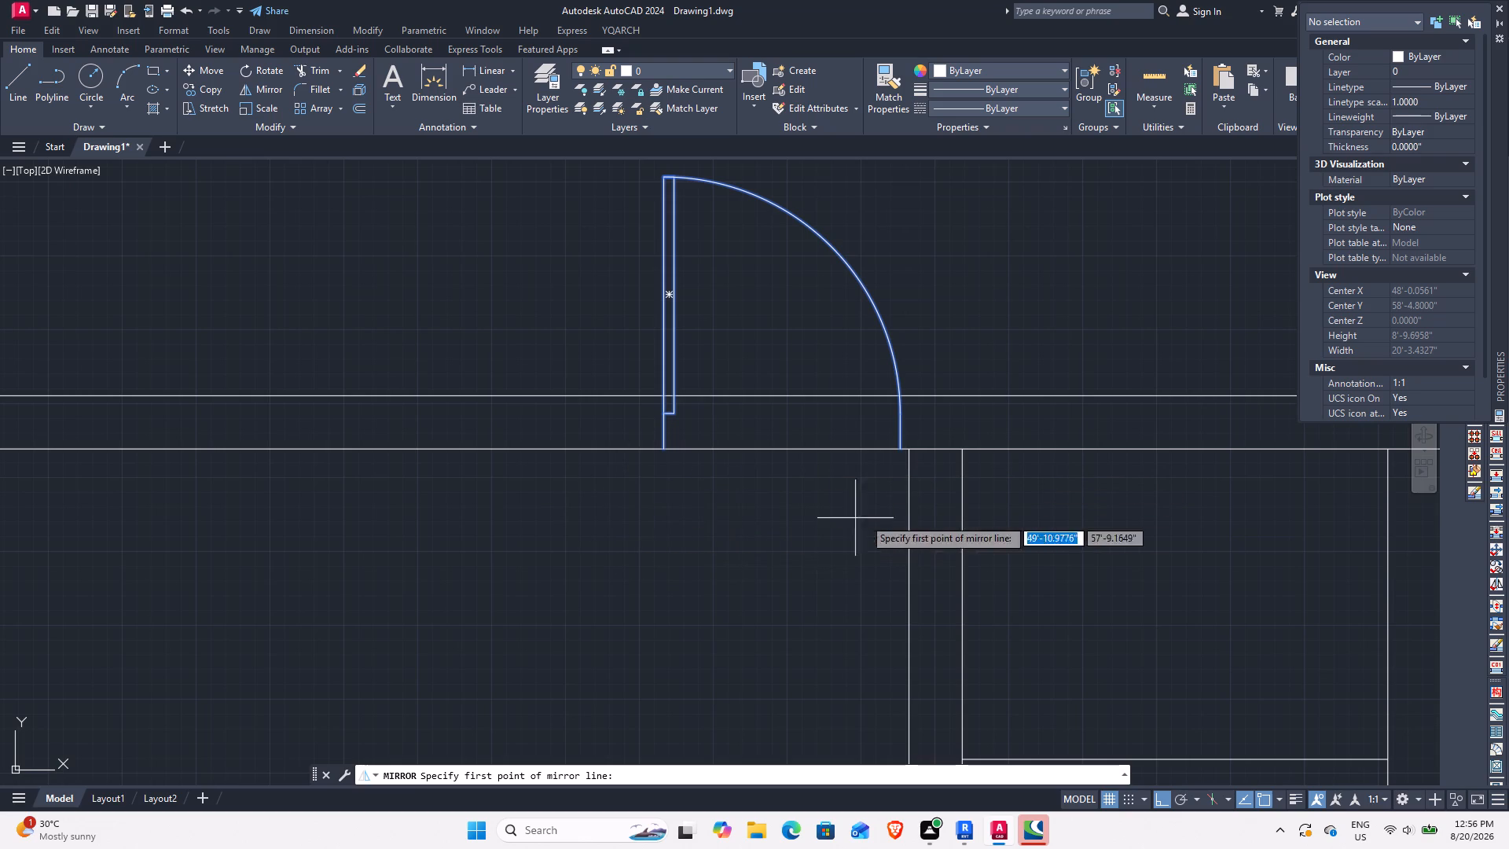
{"action": "left_click", "coordinate": [910, 450]}
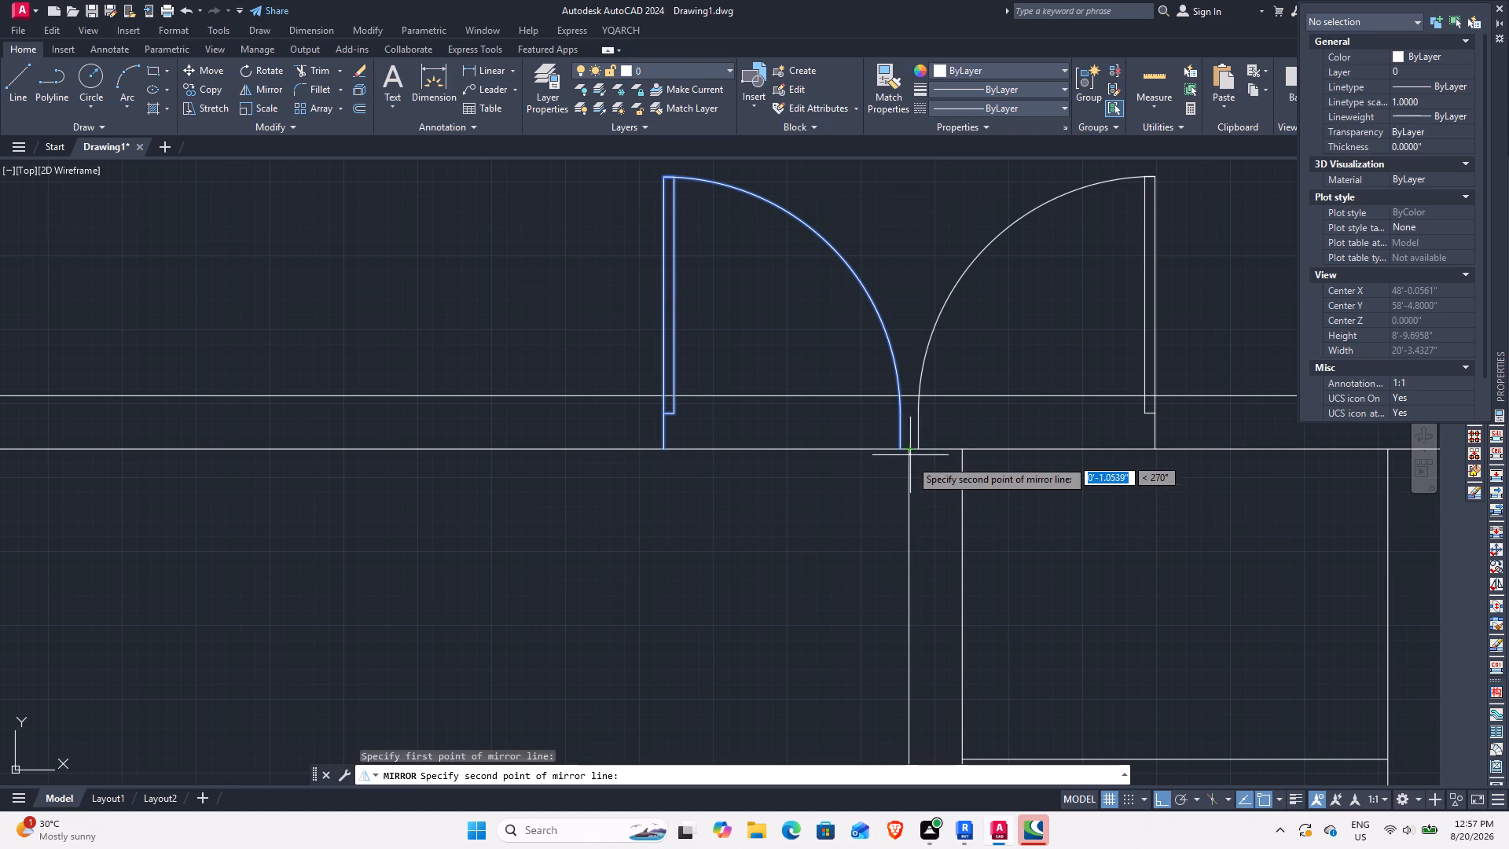
{"action": "left_click", "coordinate": [909, 502]}
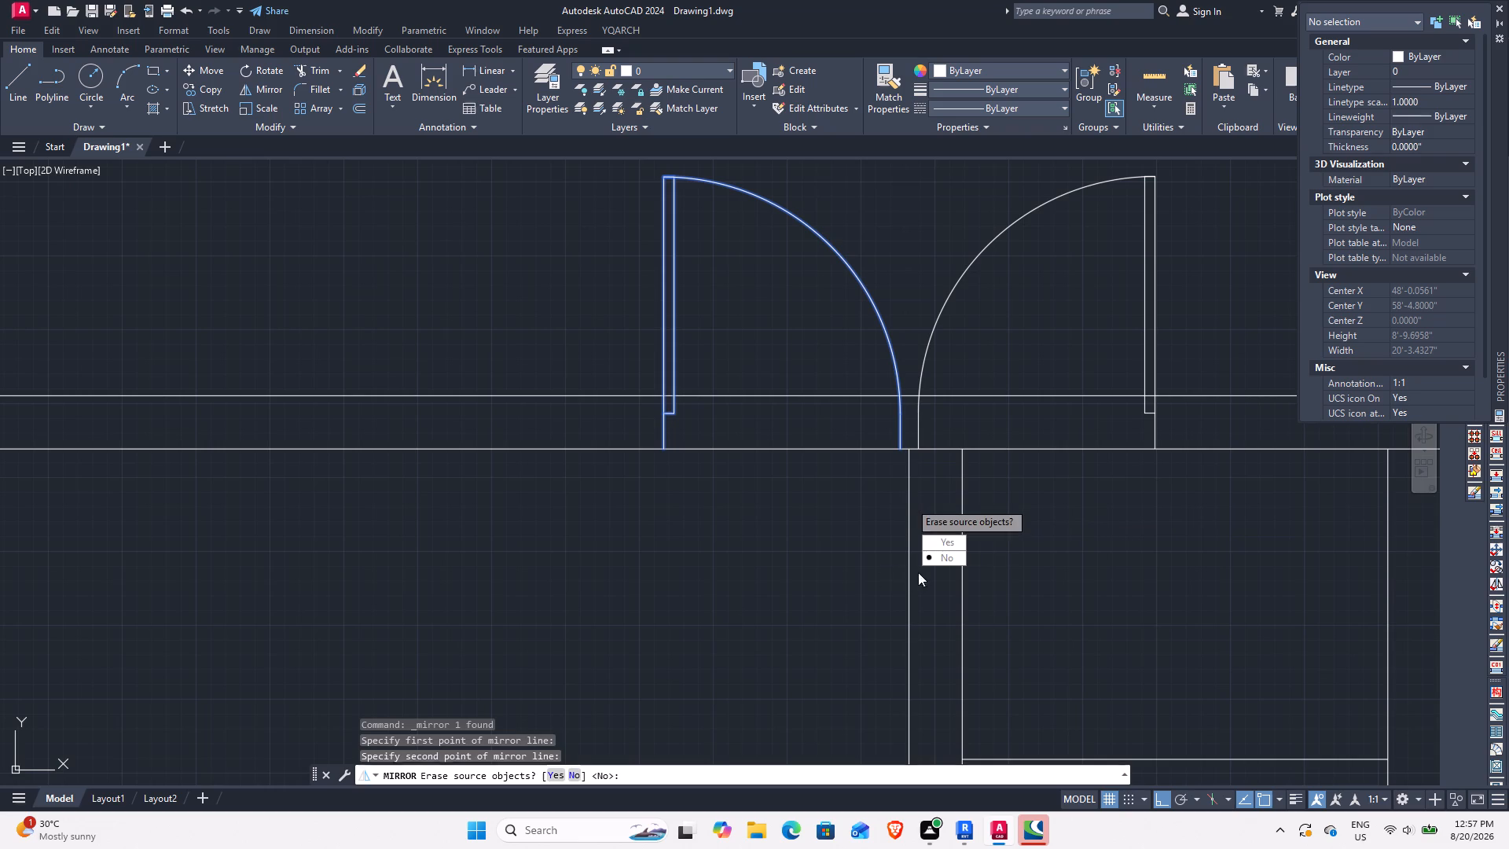
{"action": "left_click_drag", "start_coordinate": [931, 563], "coordinate": [909, 502]}
Flip the mirrored door so it swings below the wall.
{"action": "left_click", "coordinate": [1150, 337]}
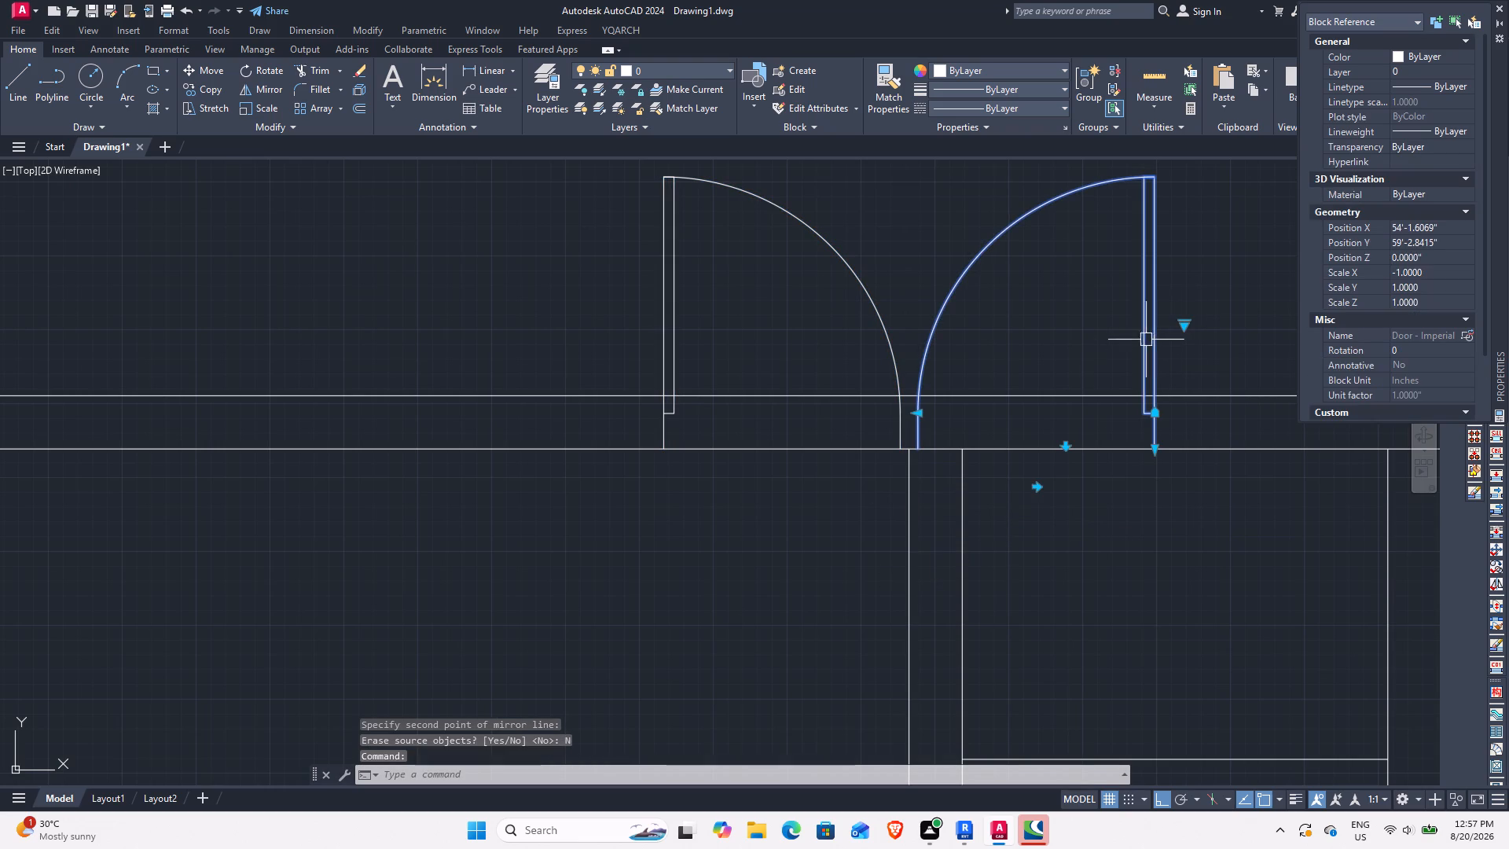
{"action": "left_click", "coordinate": [1067, 449]}
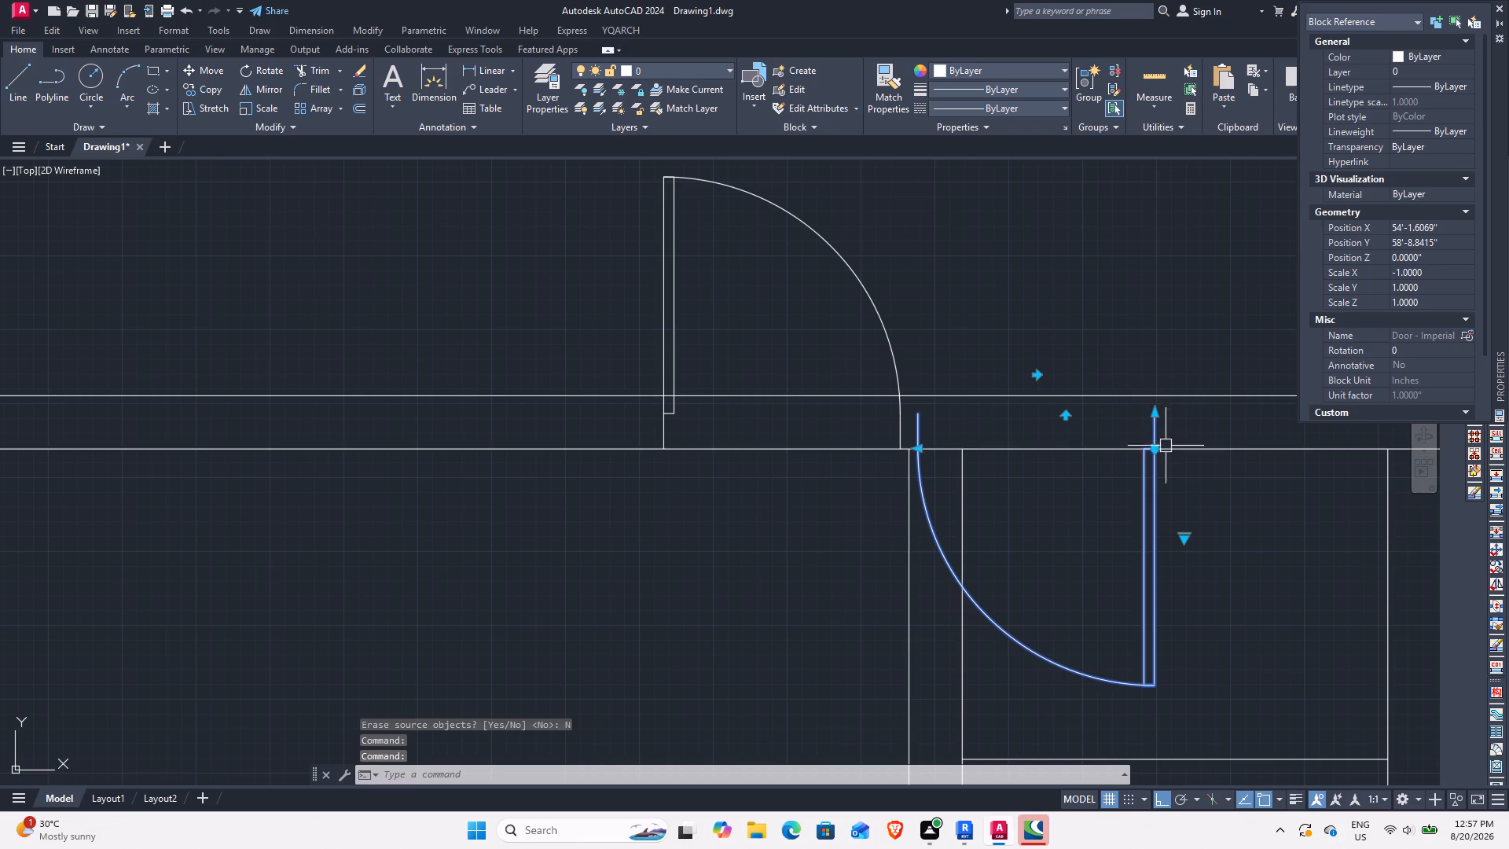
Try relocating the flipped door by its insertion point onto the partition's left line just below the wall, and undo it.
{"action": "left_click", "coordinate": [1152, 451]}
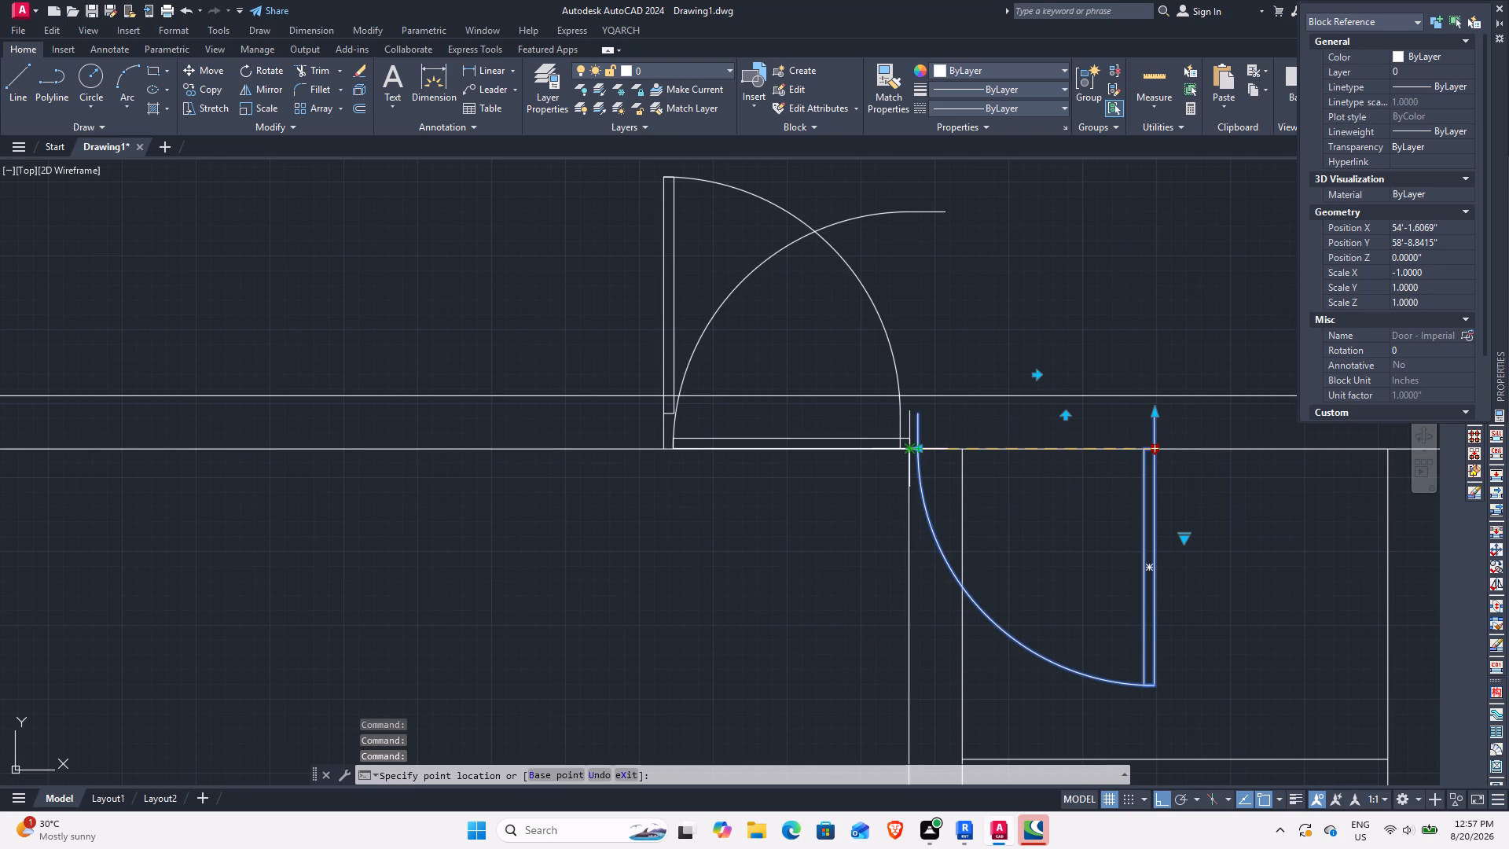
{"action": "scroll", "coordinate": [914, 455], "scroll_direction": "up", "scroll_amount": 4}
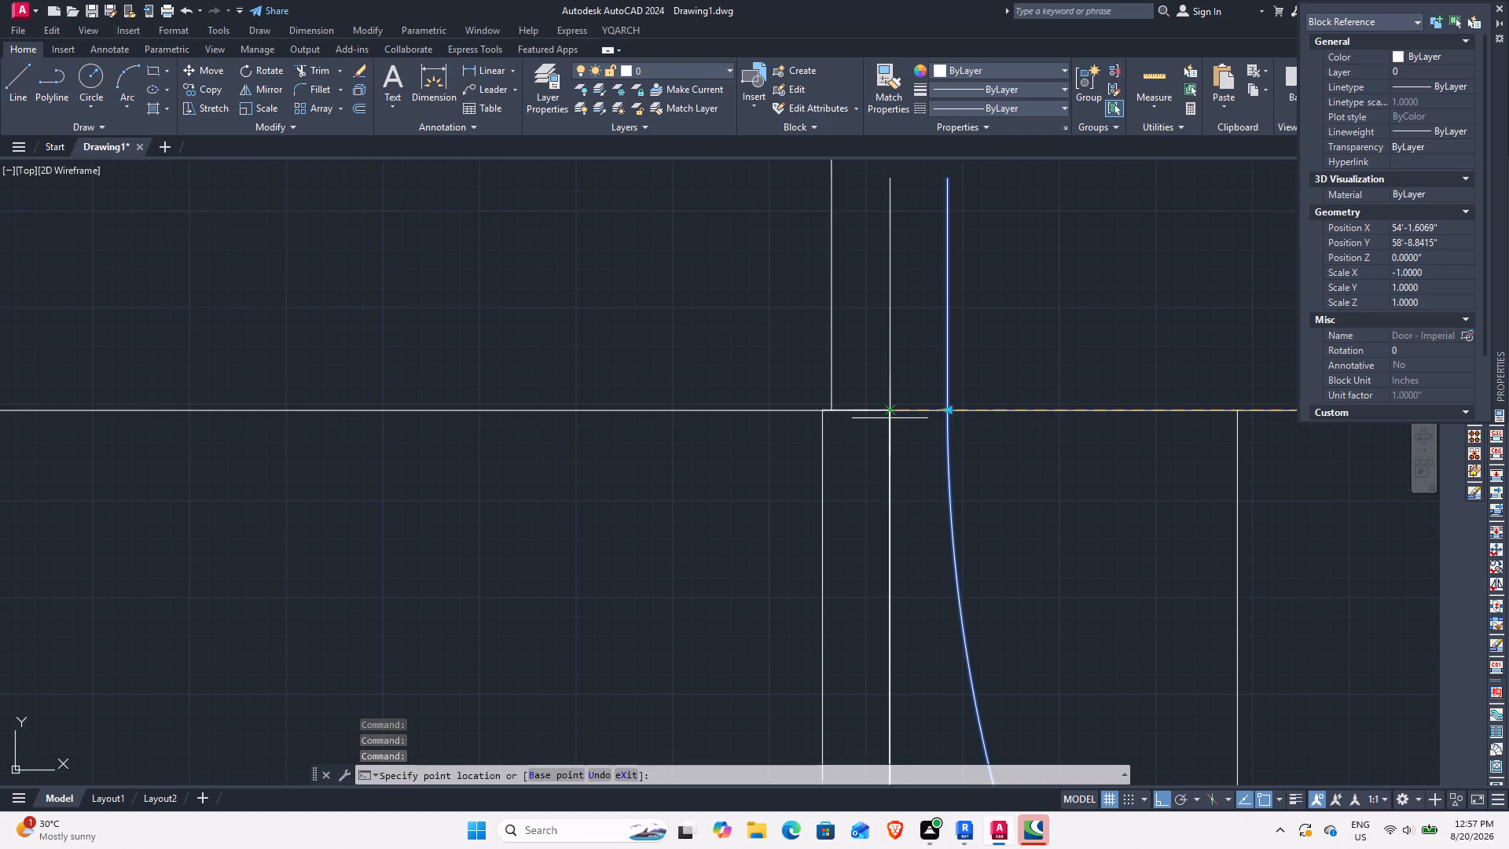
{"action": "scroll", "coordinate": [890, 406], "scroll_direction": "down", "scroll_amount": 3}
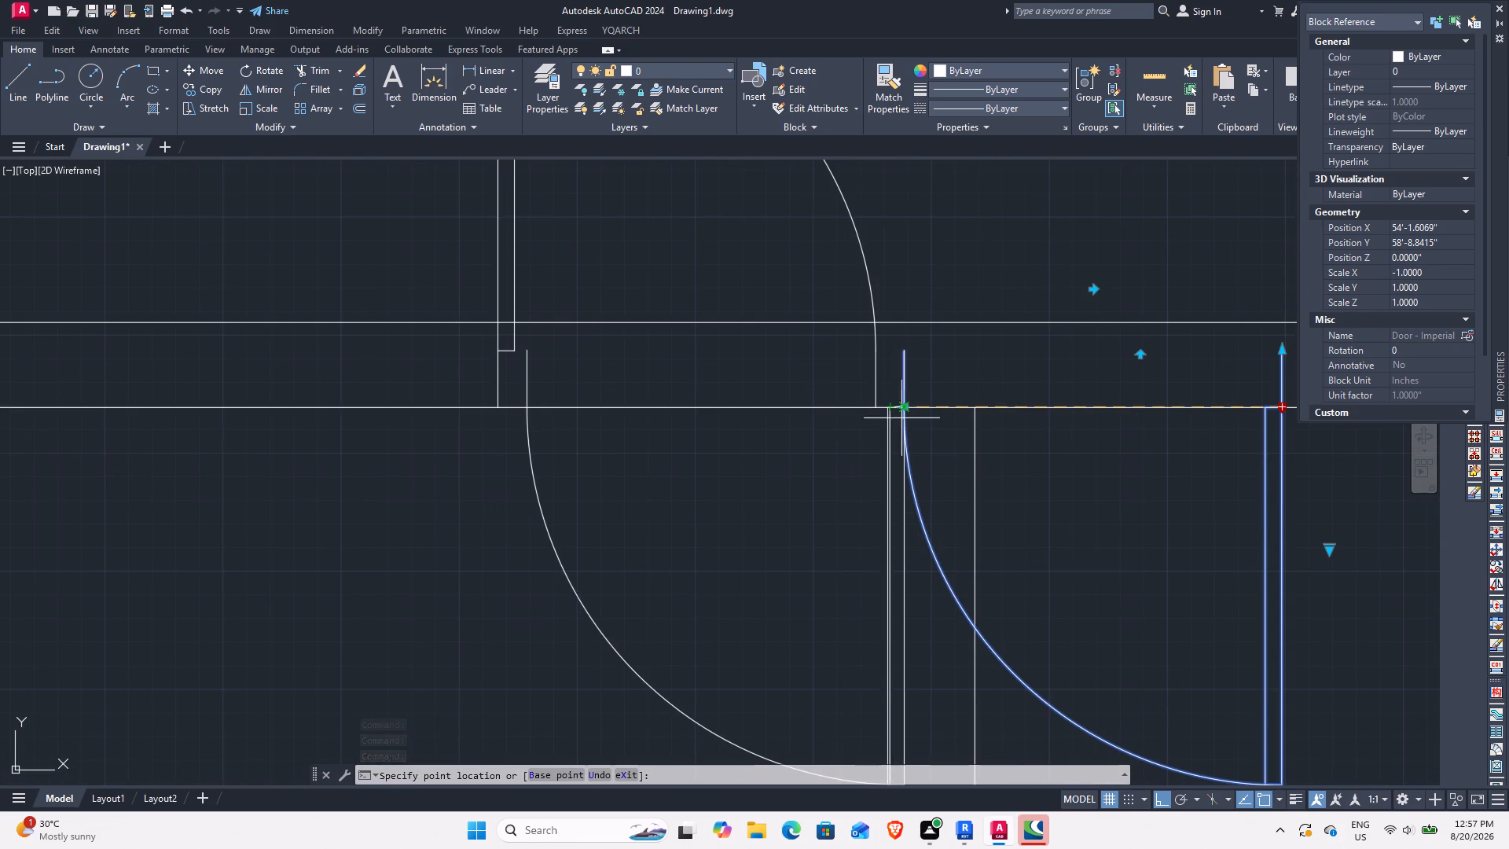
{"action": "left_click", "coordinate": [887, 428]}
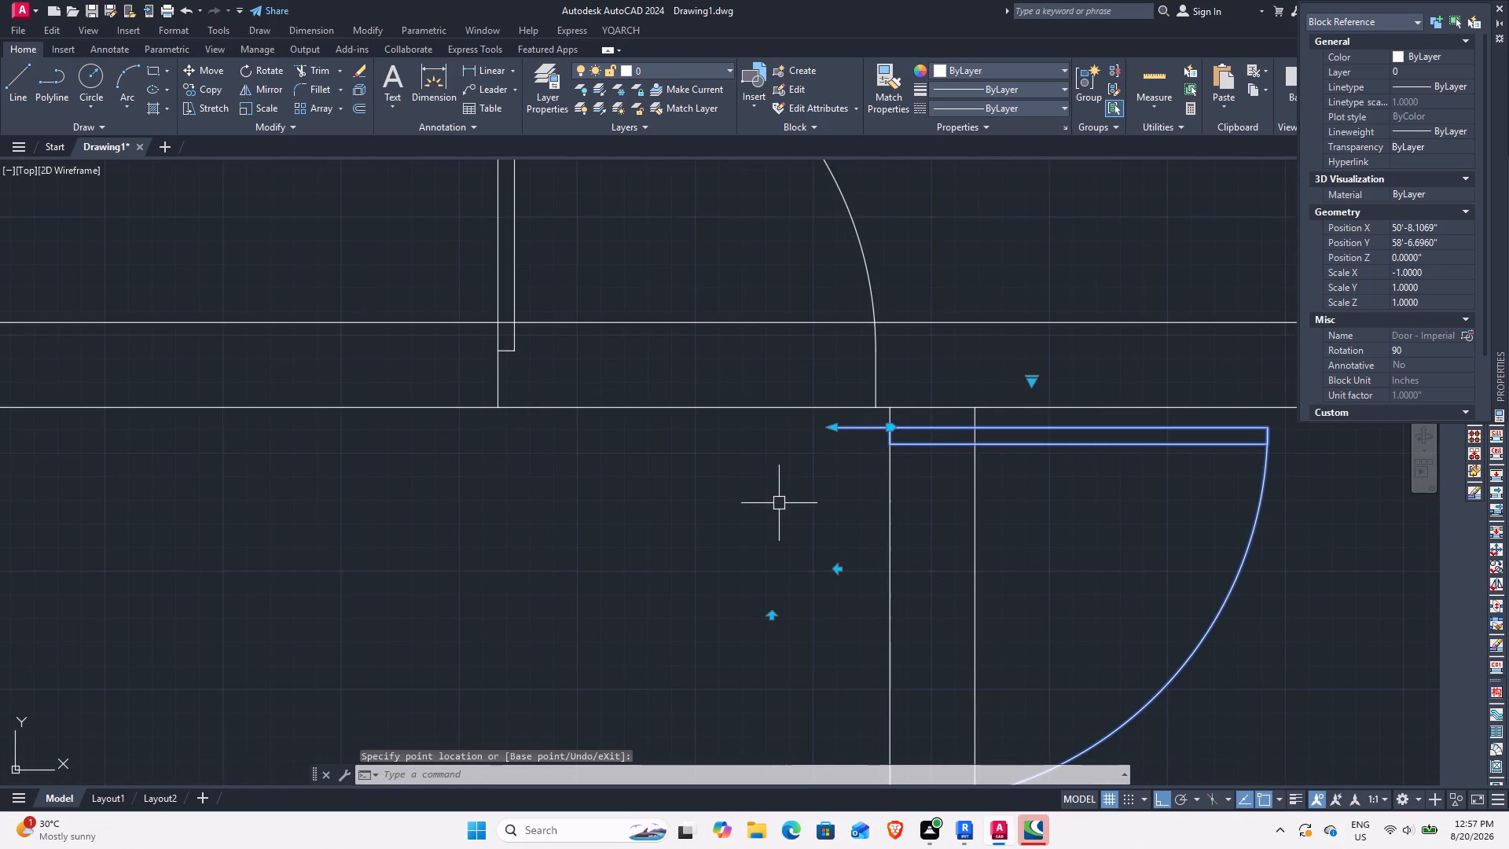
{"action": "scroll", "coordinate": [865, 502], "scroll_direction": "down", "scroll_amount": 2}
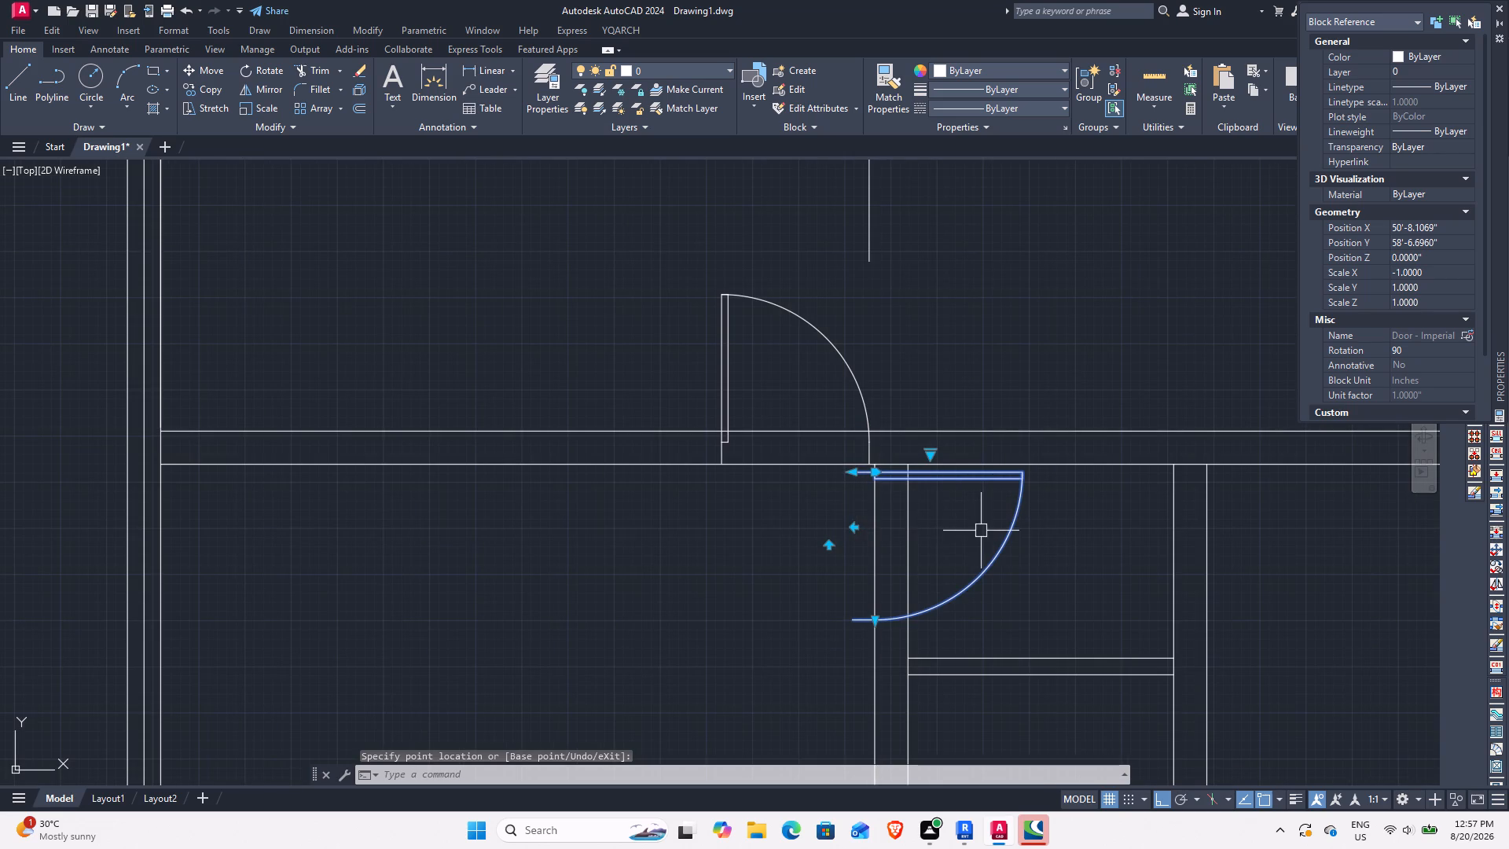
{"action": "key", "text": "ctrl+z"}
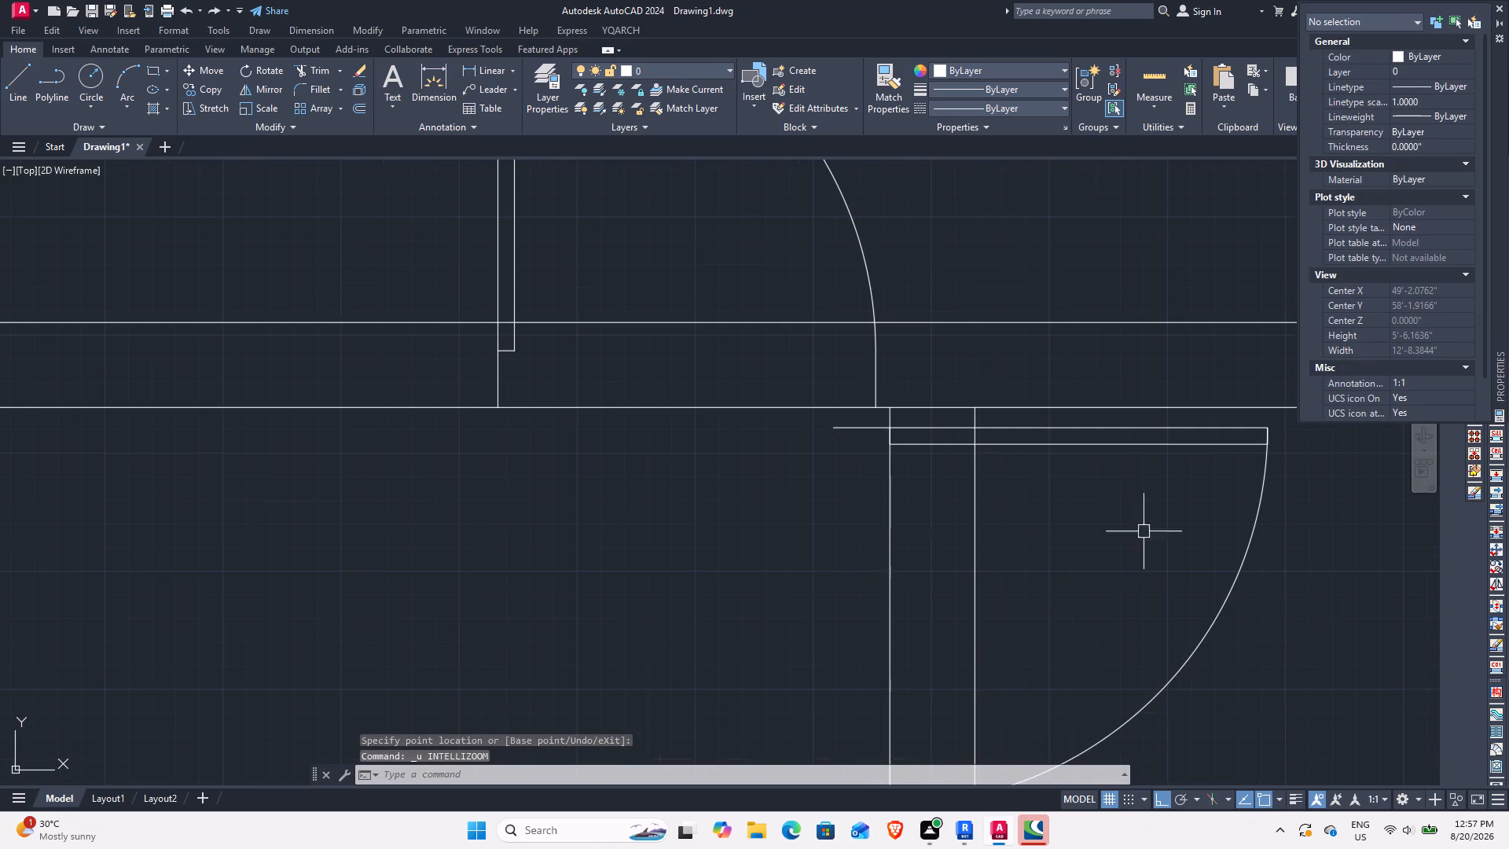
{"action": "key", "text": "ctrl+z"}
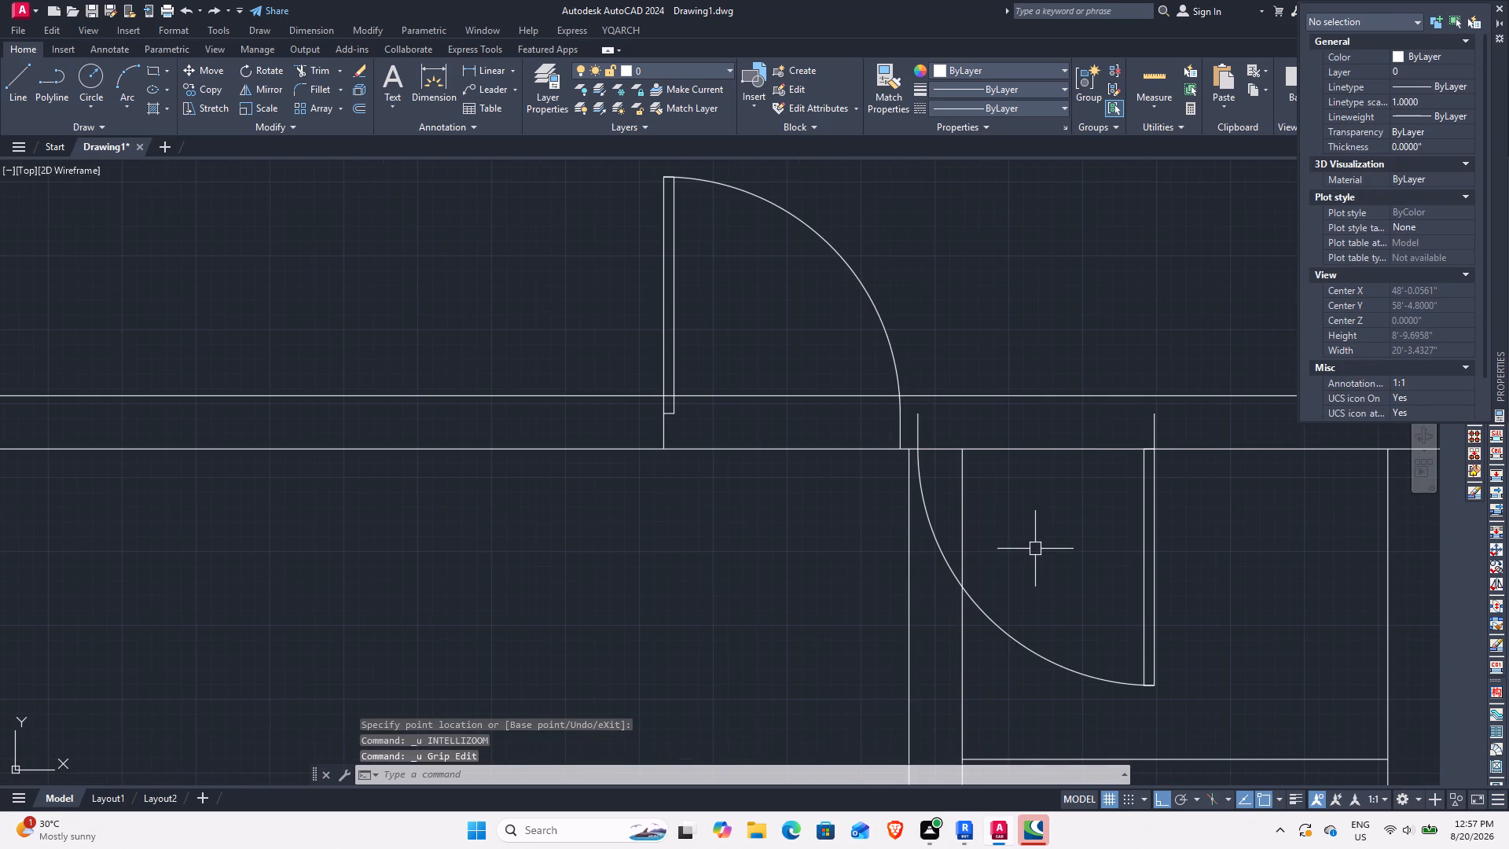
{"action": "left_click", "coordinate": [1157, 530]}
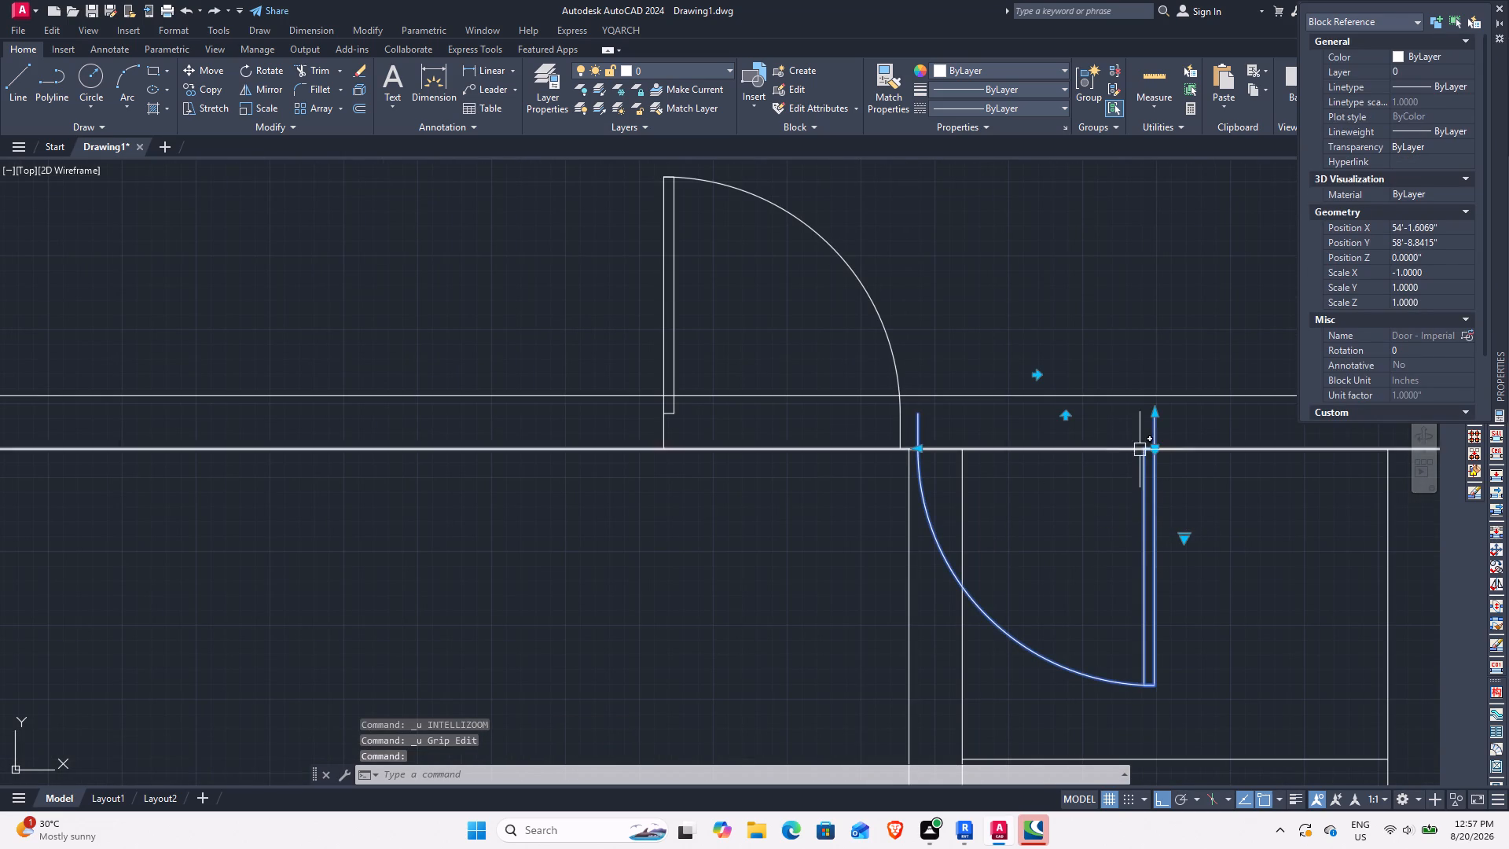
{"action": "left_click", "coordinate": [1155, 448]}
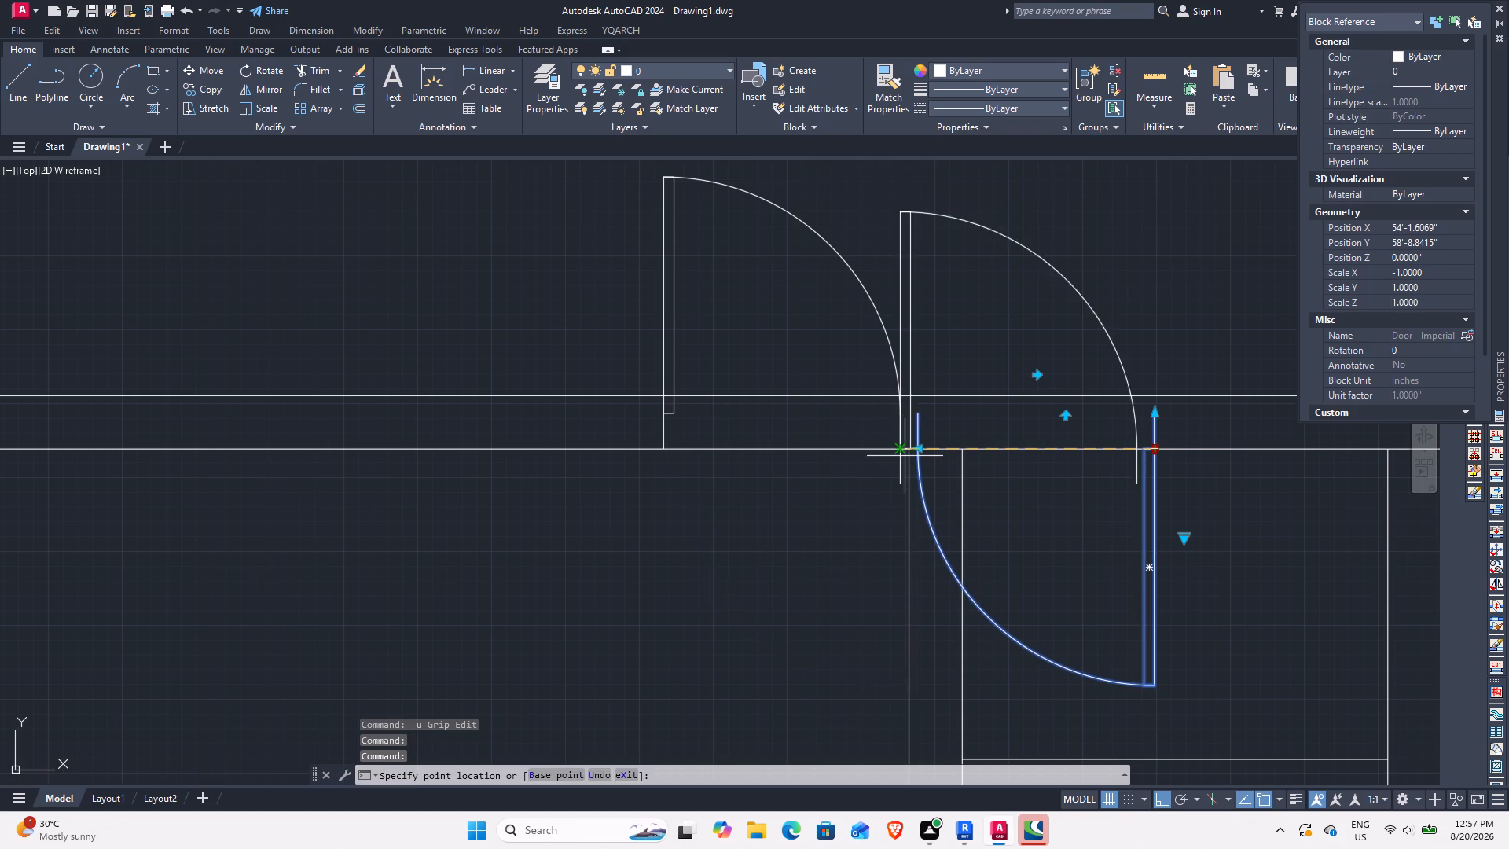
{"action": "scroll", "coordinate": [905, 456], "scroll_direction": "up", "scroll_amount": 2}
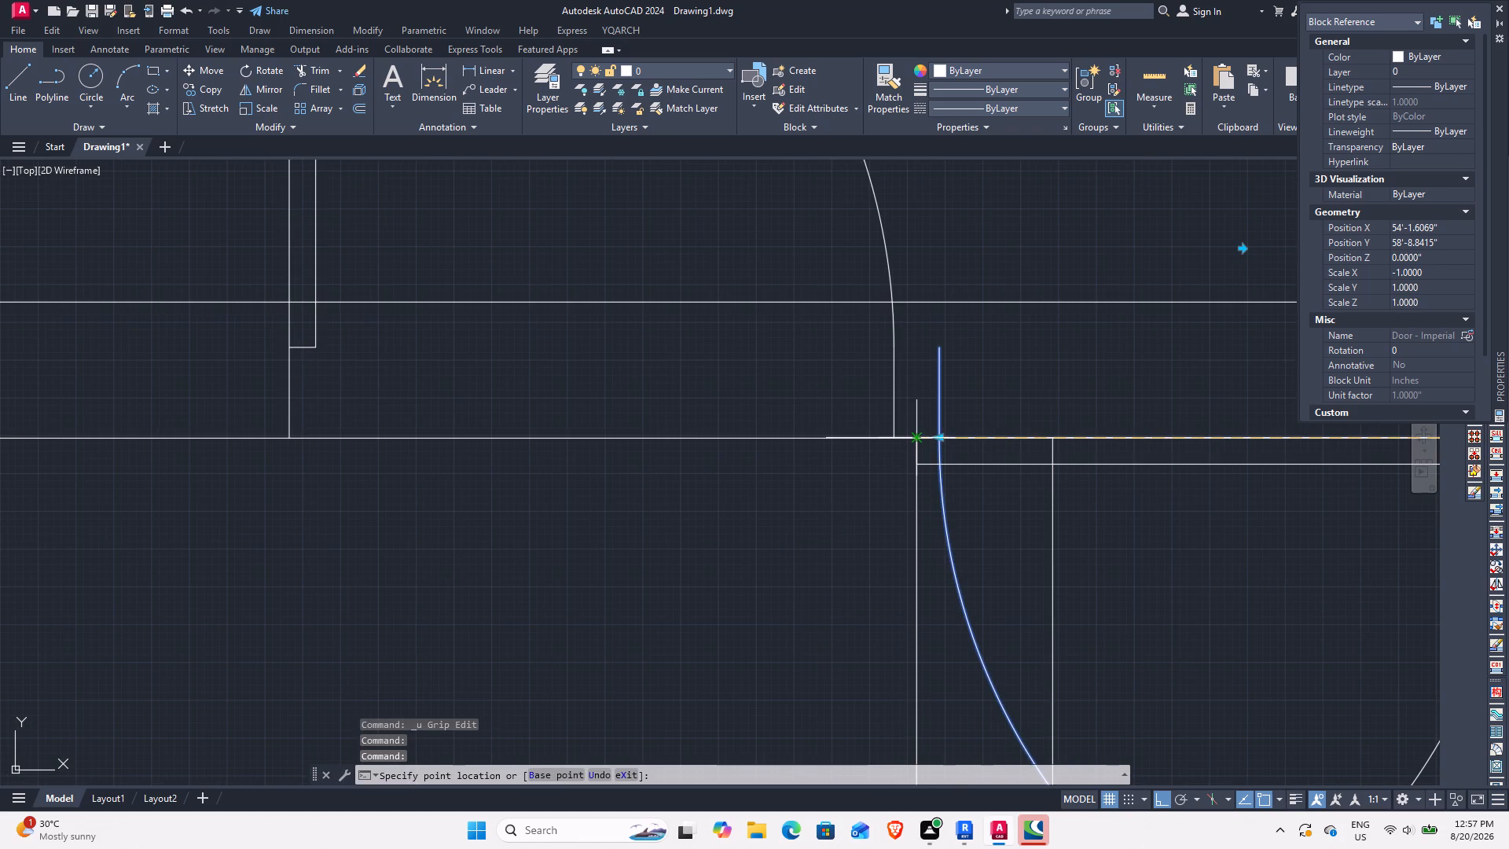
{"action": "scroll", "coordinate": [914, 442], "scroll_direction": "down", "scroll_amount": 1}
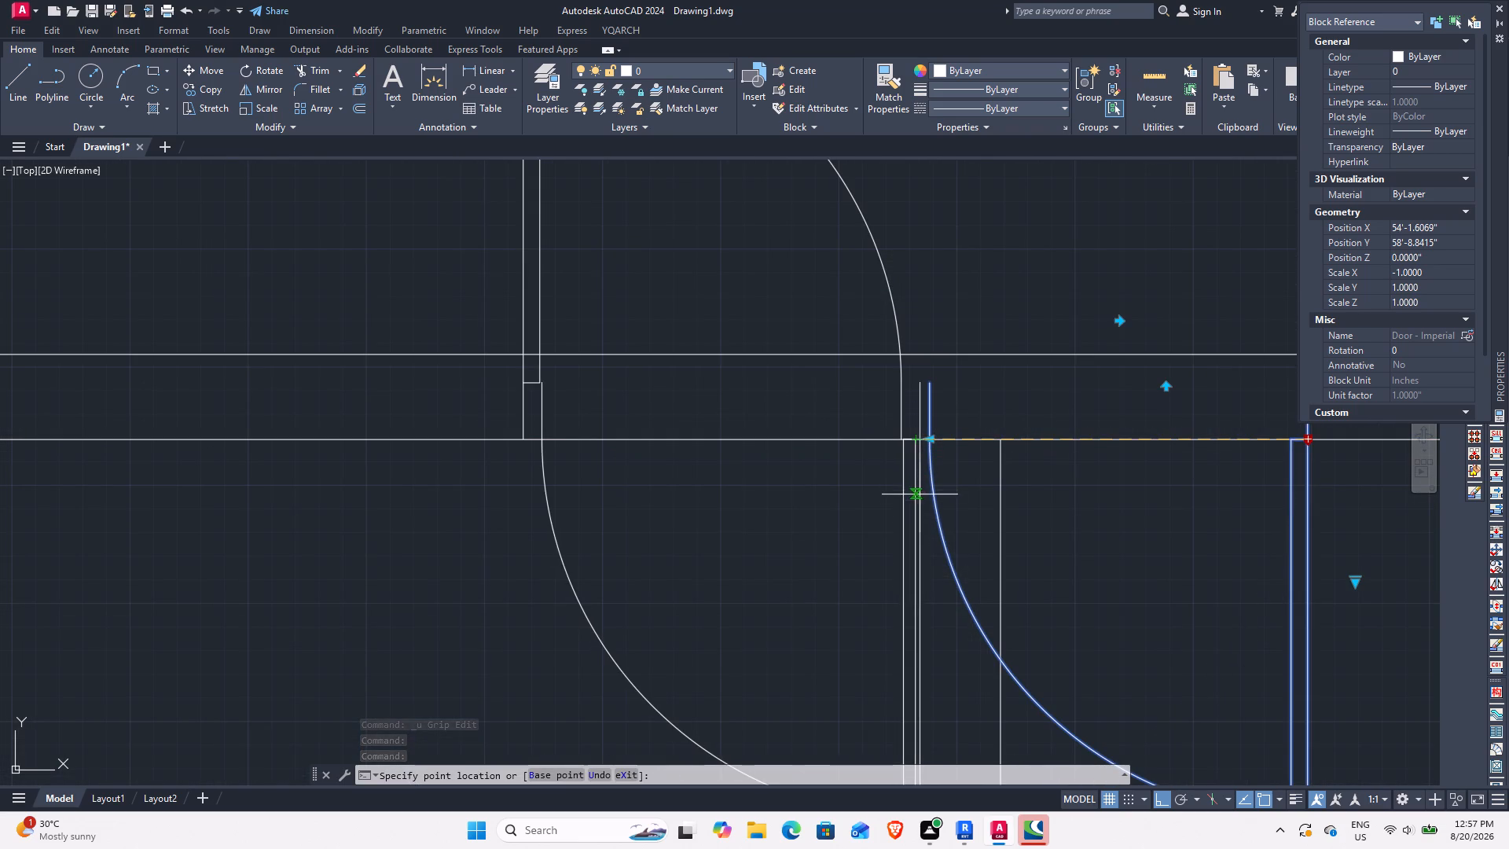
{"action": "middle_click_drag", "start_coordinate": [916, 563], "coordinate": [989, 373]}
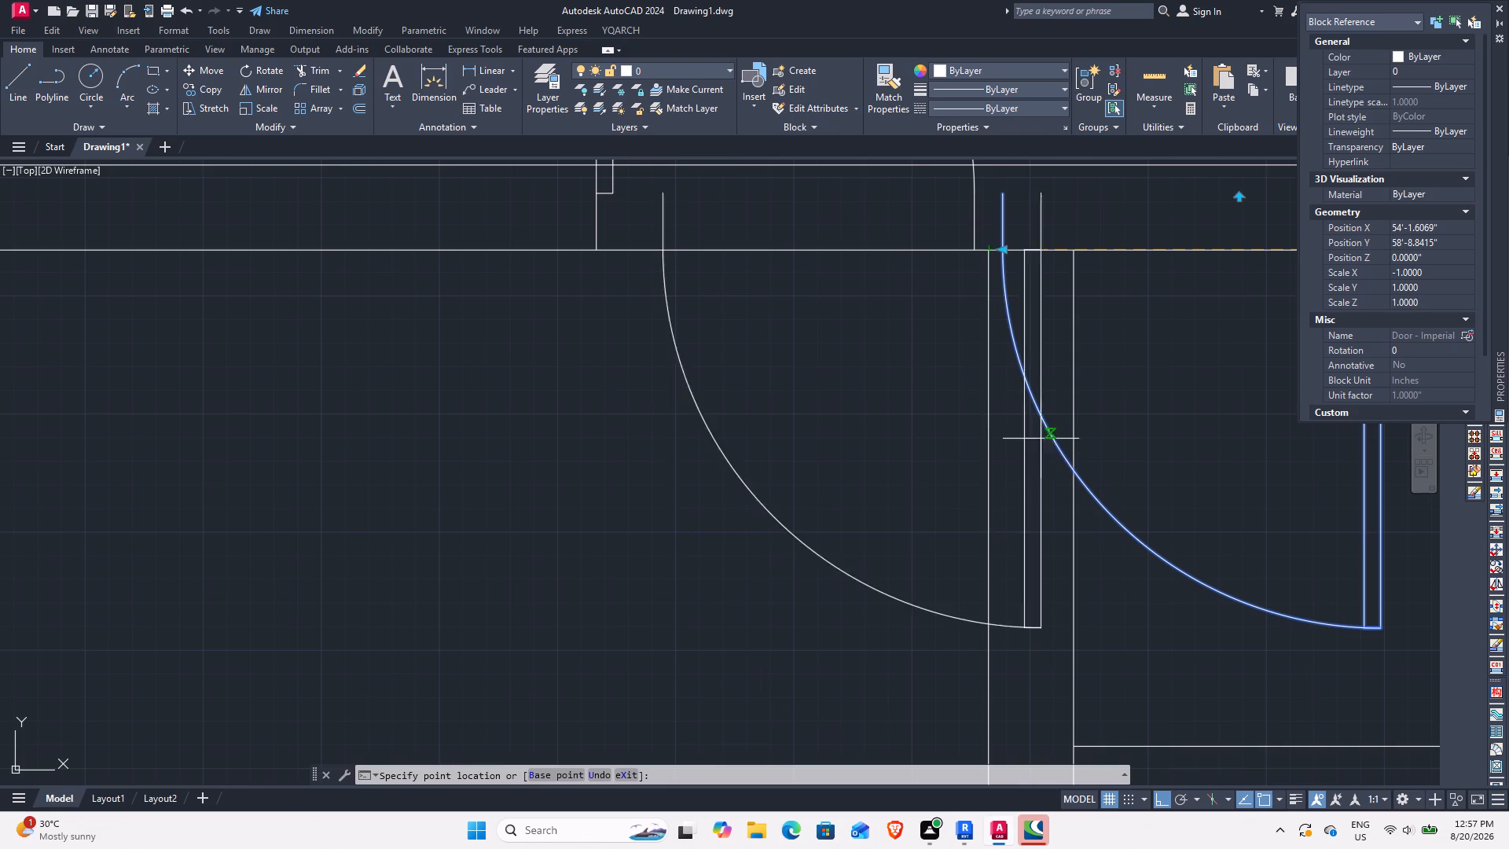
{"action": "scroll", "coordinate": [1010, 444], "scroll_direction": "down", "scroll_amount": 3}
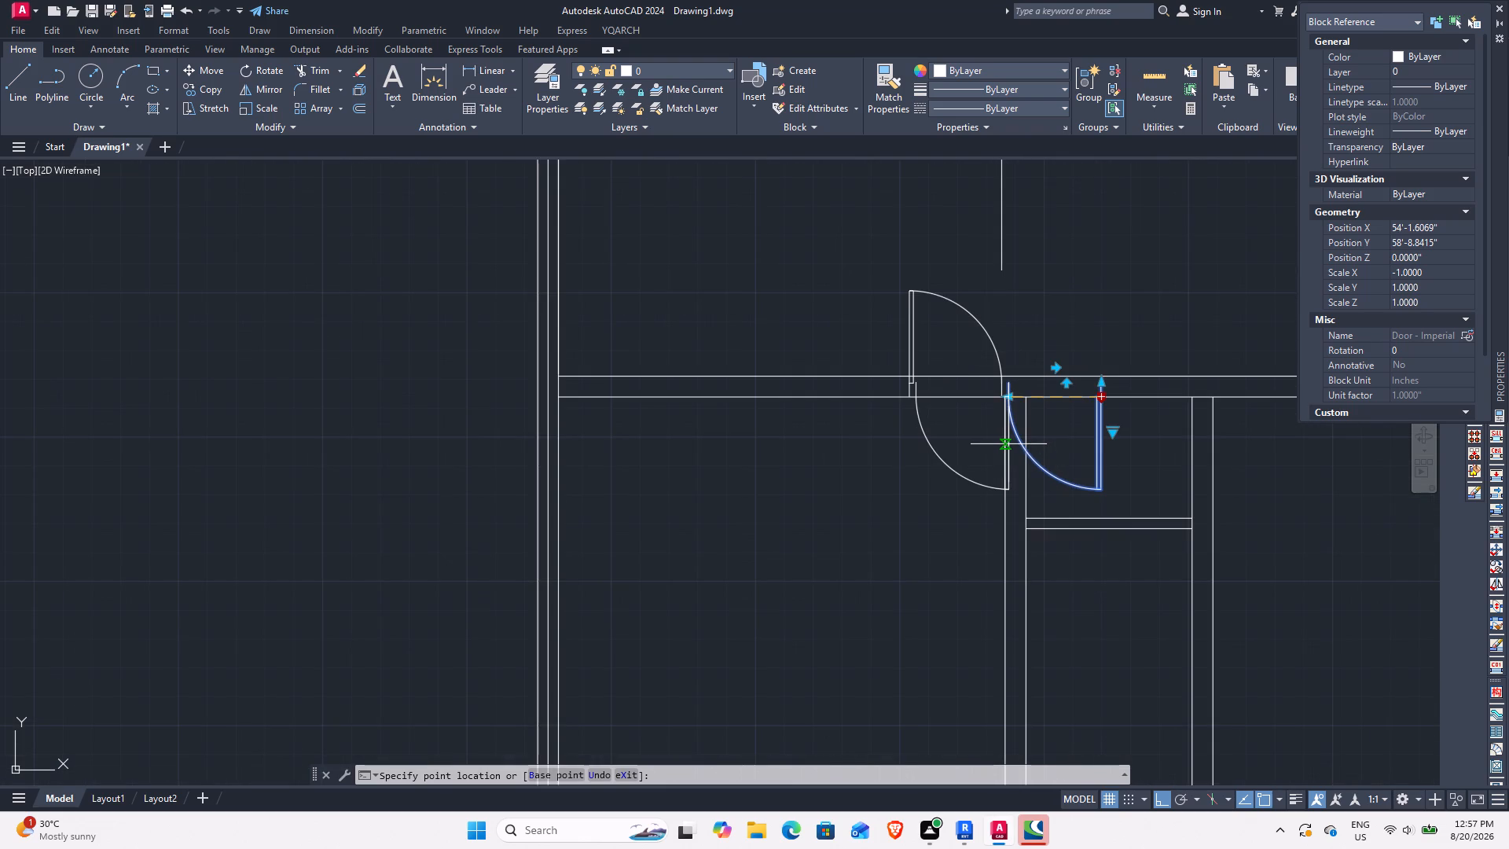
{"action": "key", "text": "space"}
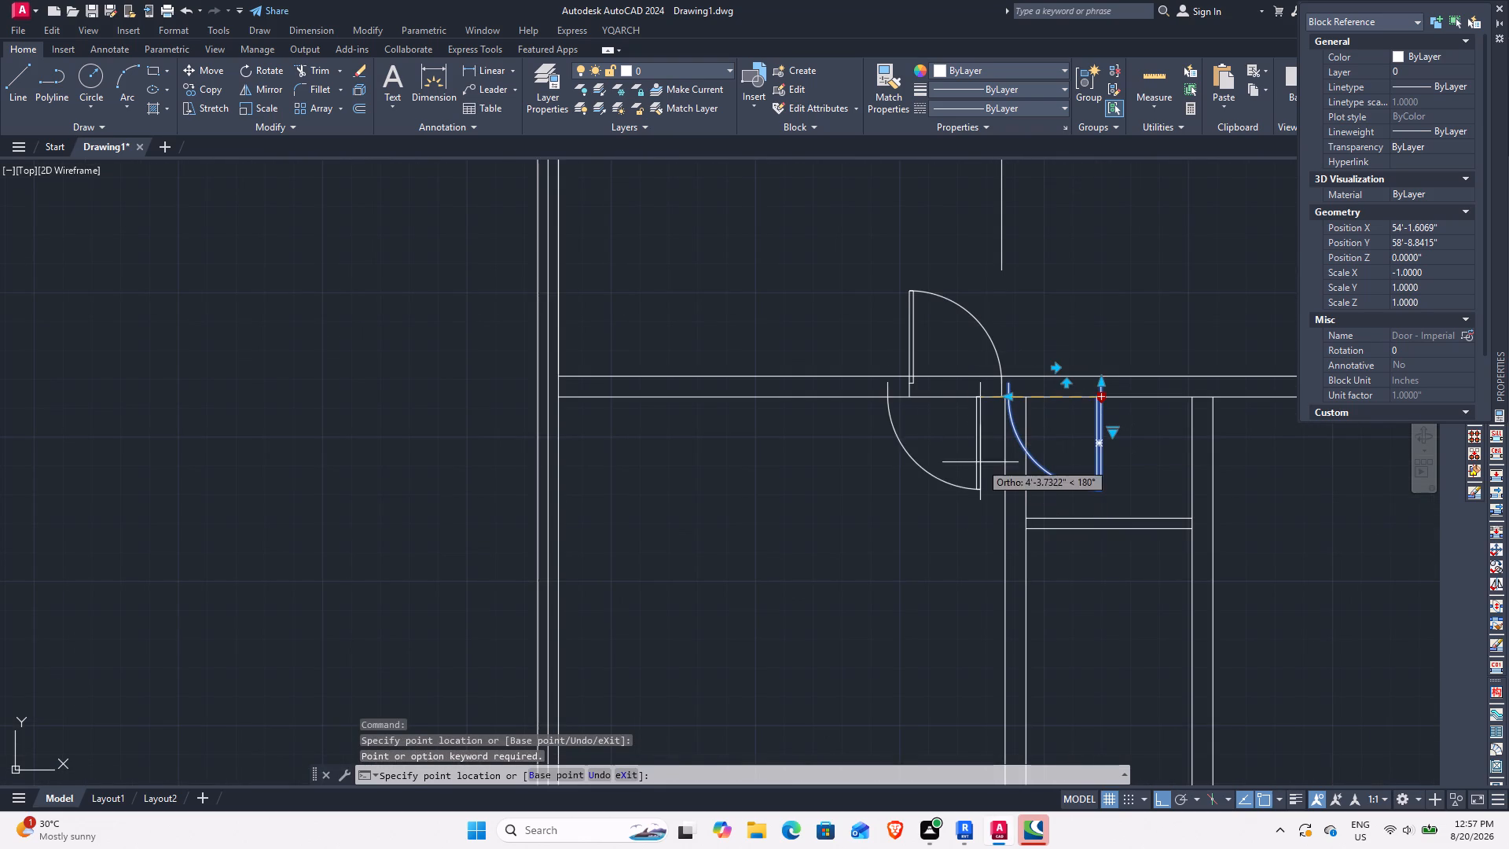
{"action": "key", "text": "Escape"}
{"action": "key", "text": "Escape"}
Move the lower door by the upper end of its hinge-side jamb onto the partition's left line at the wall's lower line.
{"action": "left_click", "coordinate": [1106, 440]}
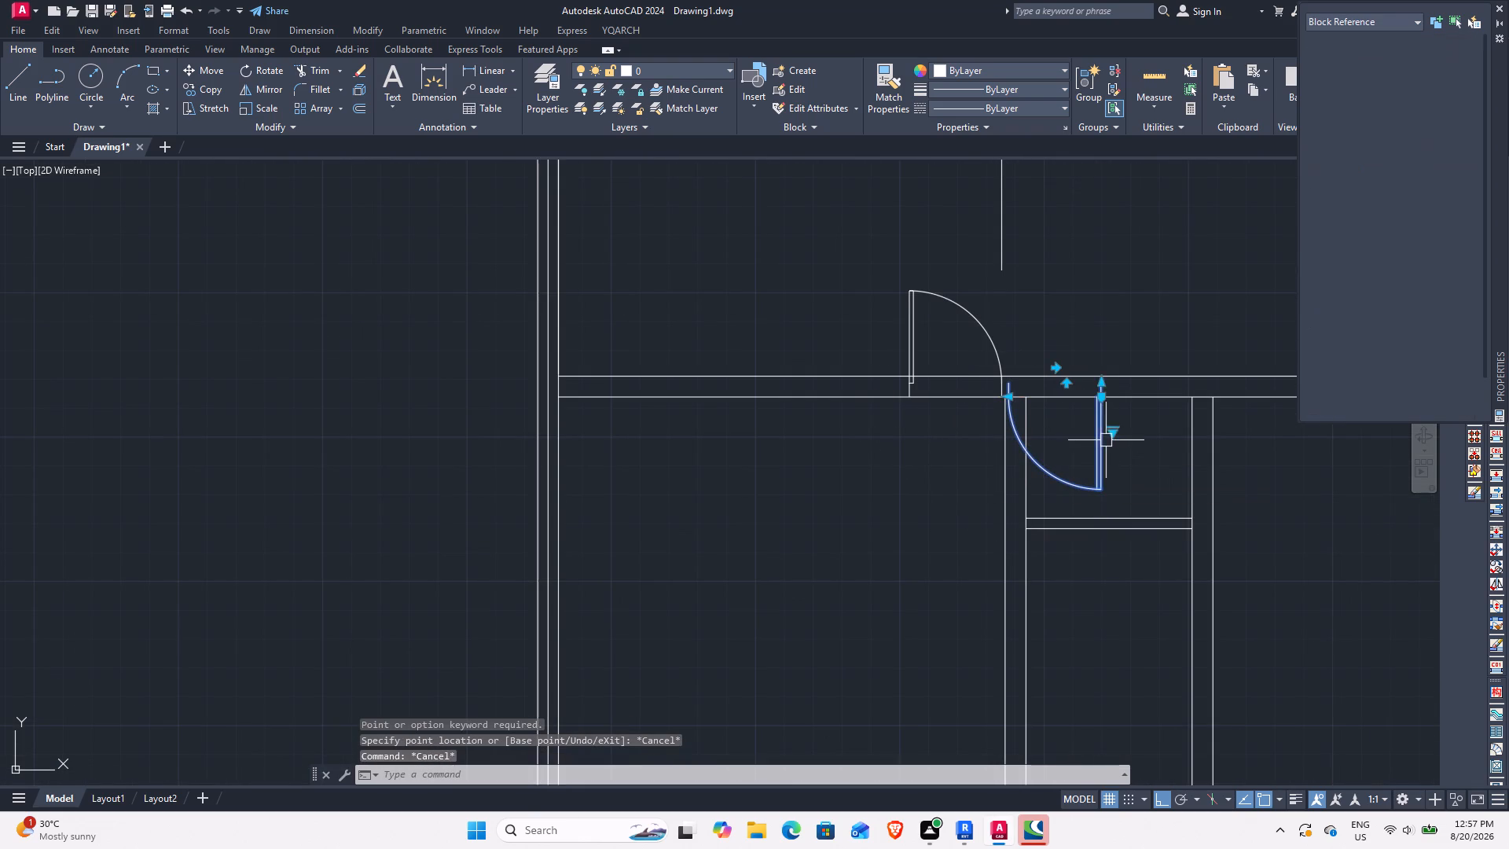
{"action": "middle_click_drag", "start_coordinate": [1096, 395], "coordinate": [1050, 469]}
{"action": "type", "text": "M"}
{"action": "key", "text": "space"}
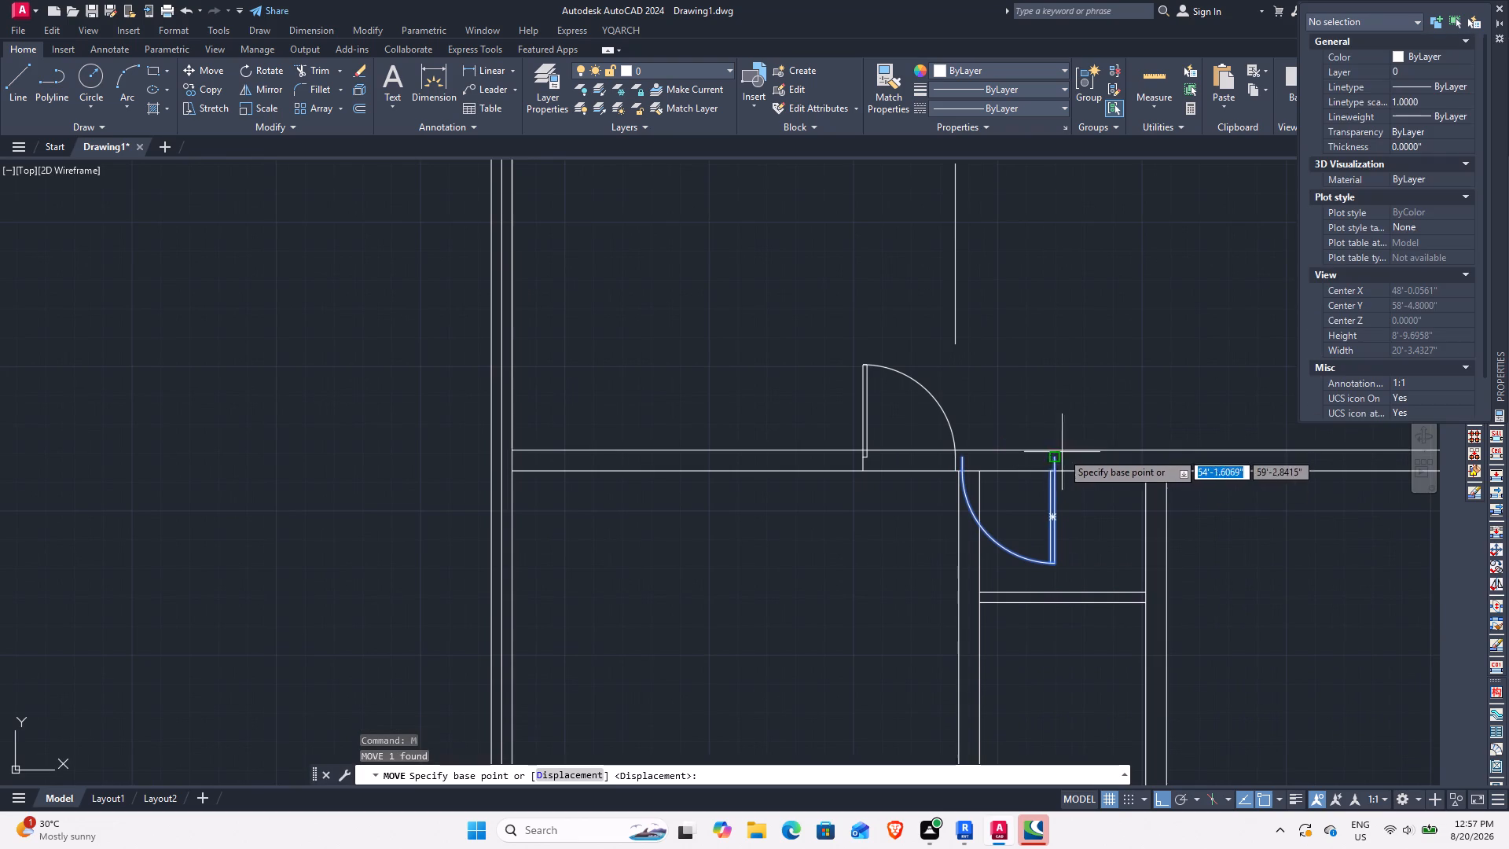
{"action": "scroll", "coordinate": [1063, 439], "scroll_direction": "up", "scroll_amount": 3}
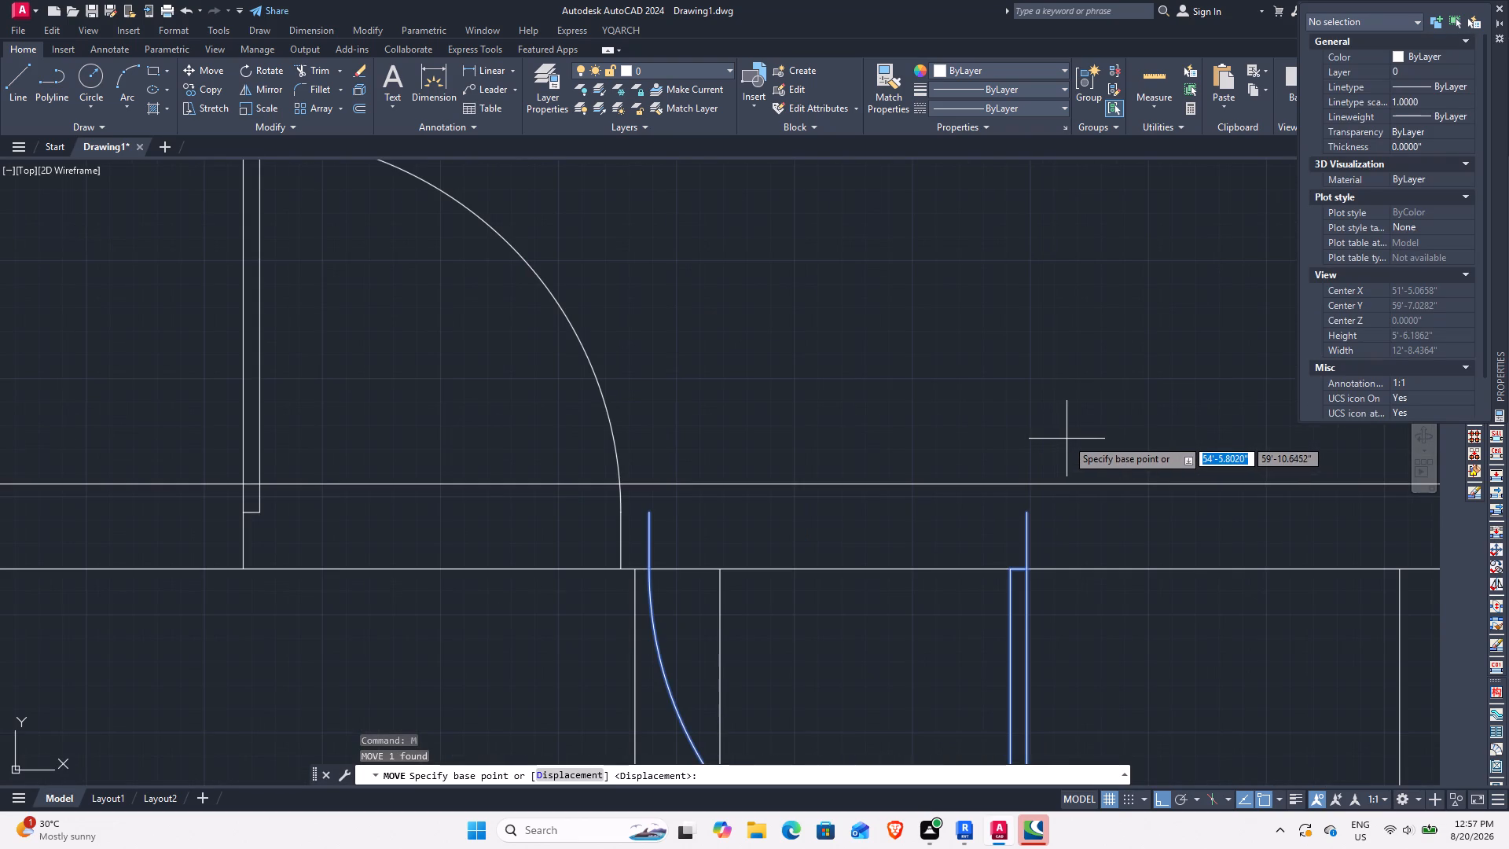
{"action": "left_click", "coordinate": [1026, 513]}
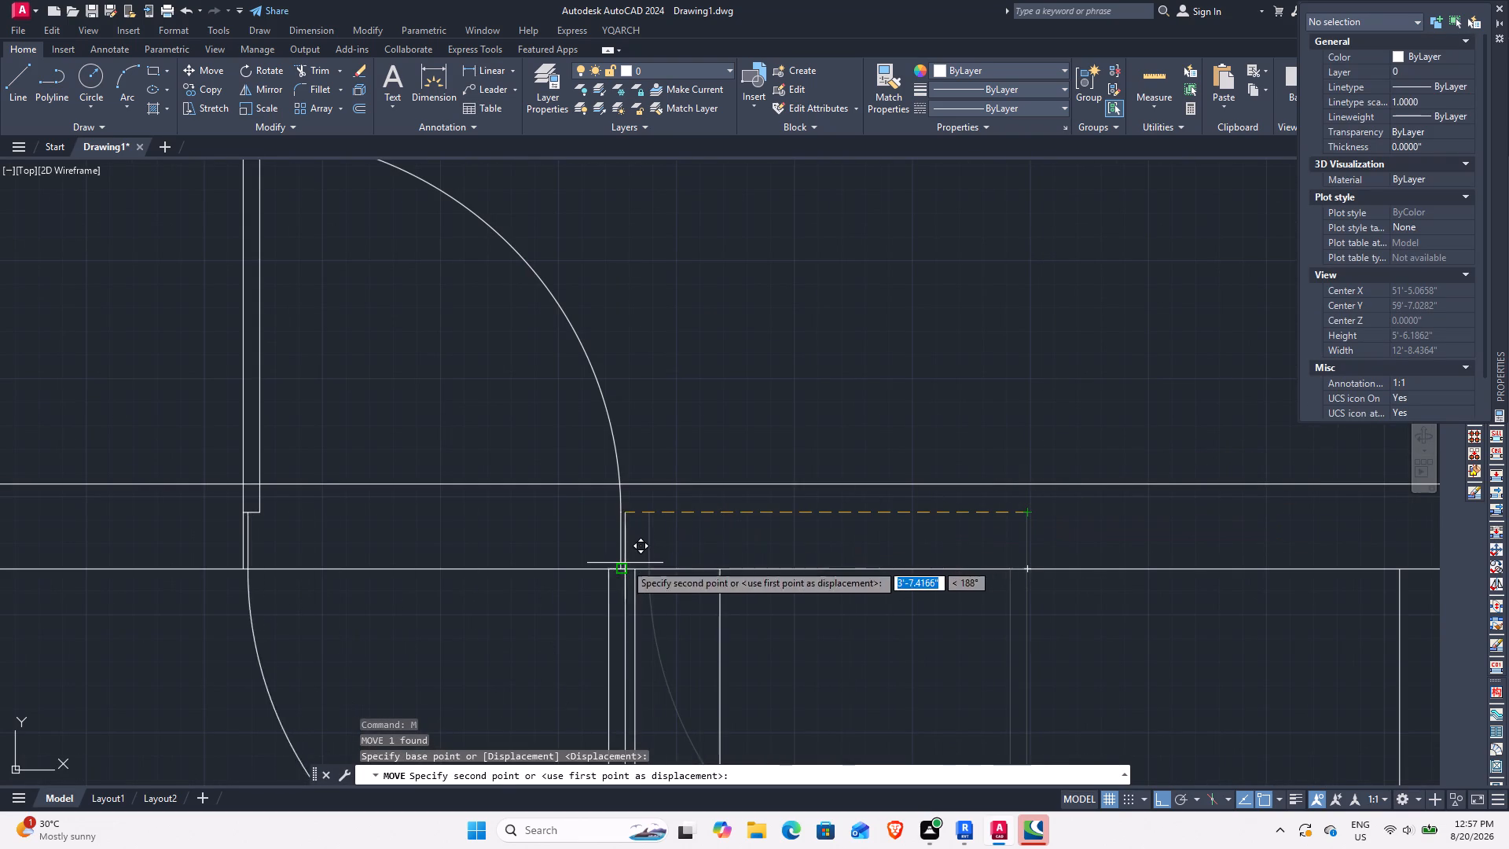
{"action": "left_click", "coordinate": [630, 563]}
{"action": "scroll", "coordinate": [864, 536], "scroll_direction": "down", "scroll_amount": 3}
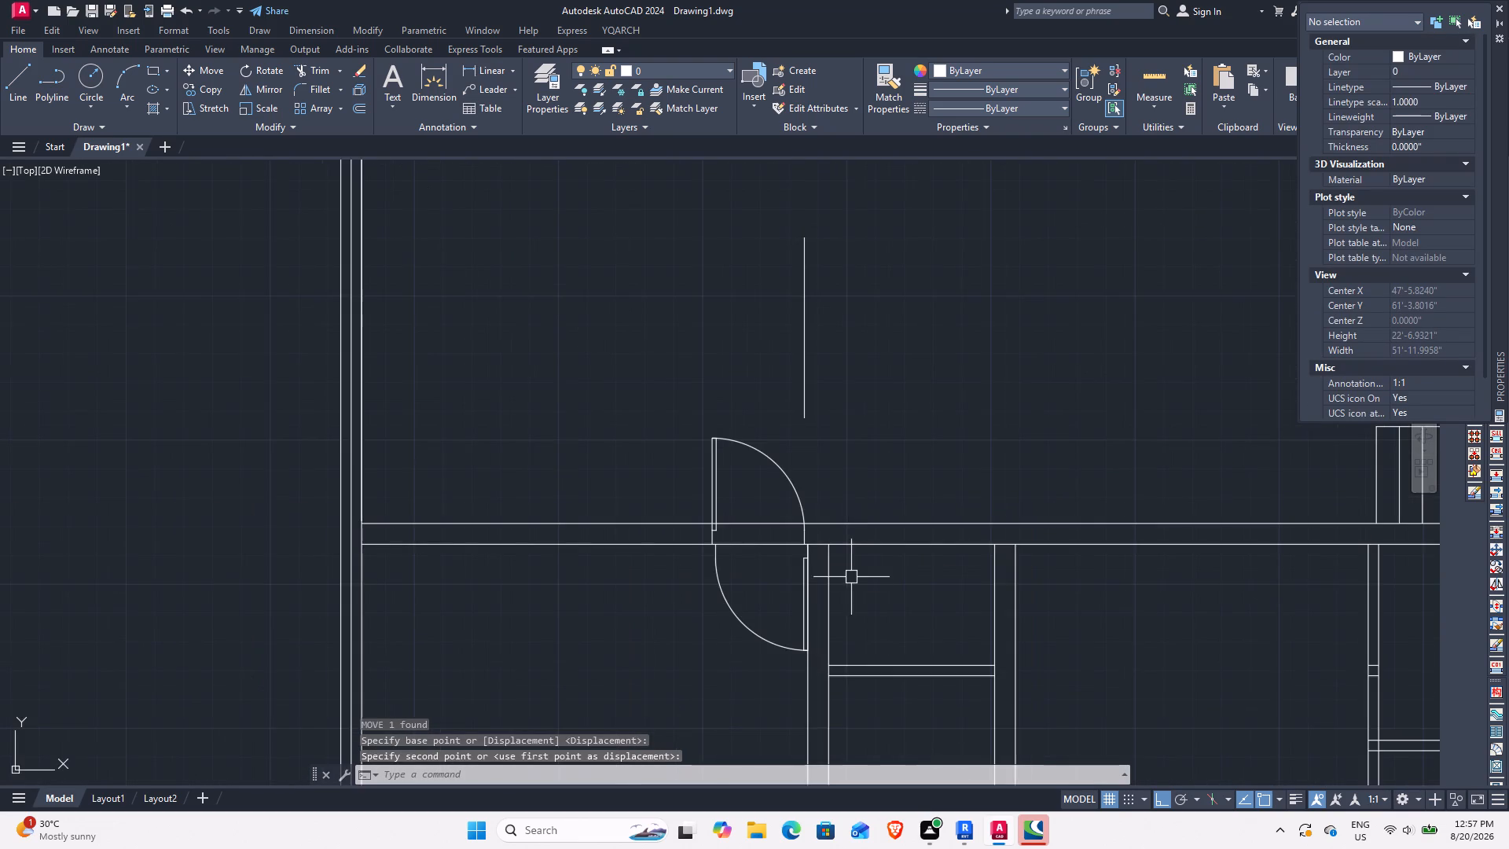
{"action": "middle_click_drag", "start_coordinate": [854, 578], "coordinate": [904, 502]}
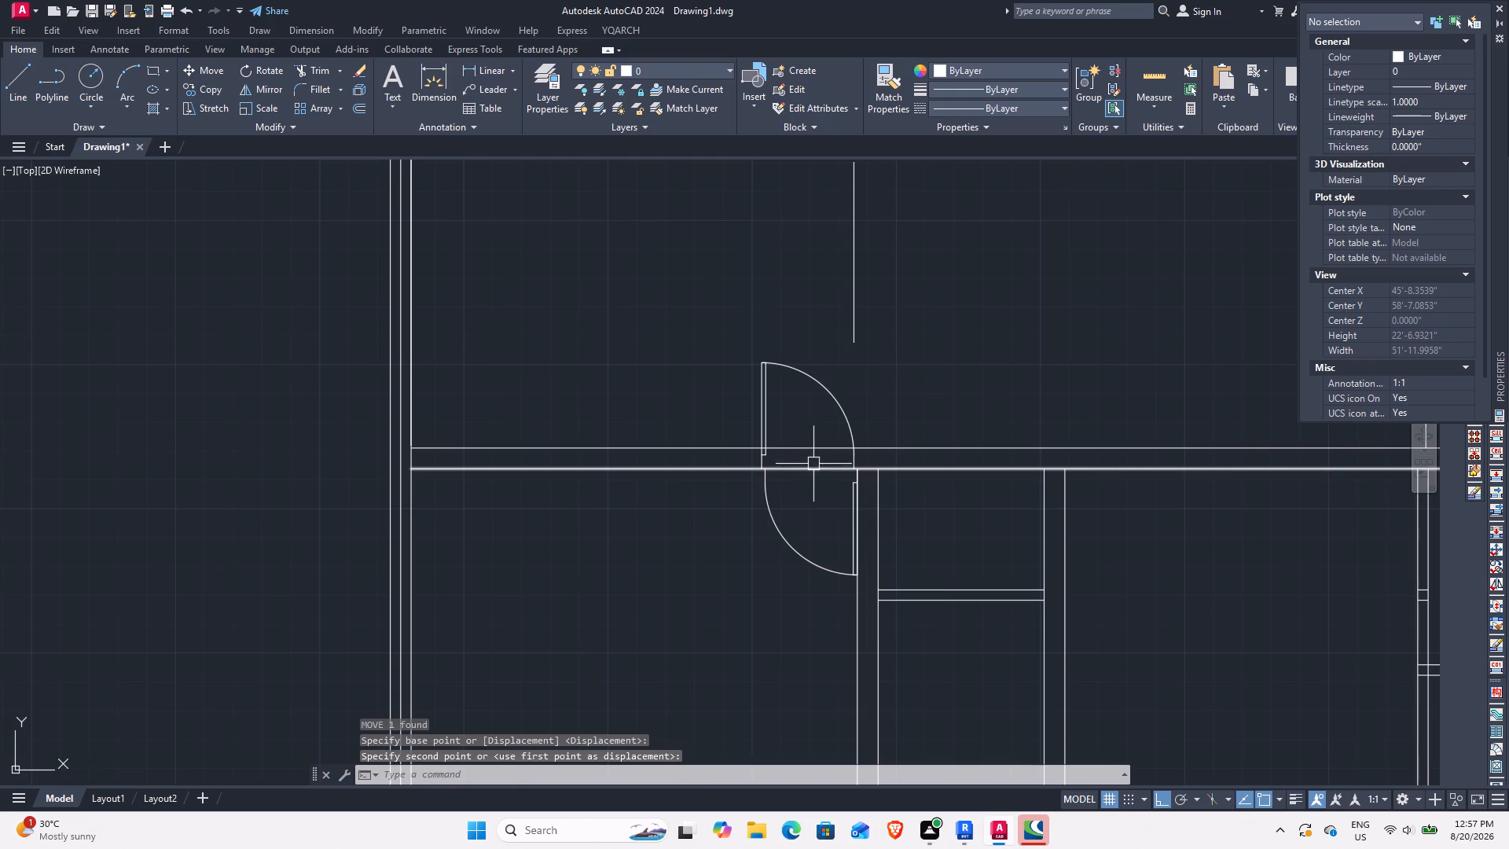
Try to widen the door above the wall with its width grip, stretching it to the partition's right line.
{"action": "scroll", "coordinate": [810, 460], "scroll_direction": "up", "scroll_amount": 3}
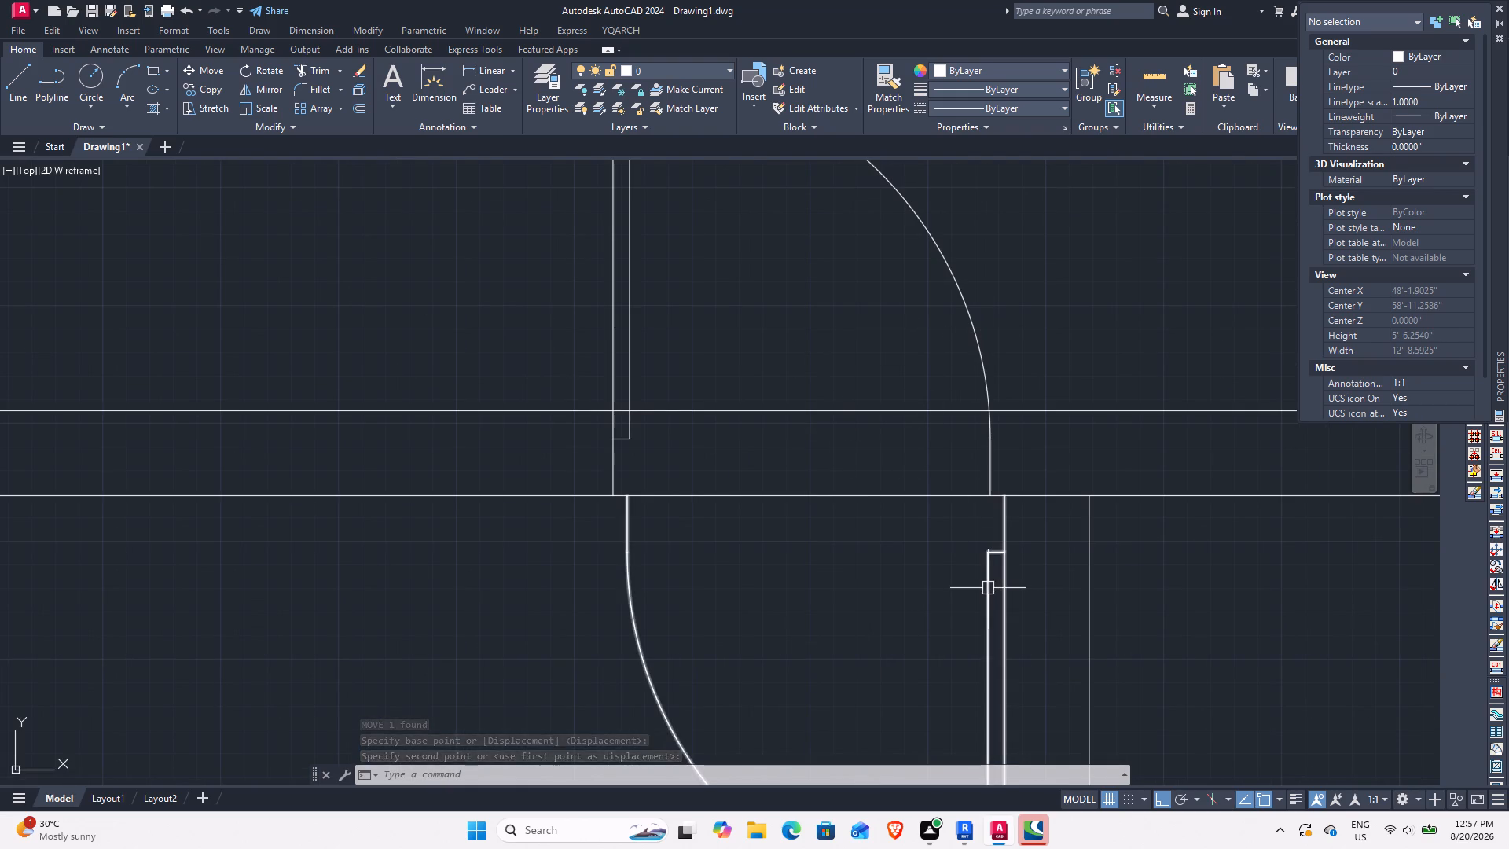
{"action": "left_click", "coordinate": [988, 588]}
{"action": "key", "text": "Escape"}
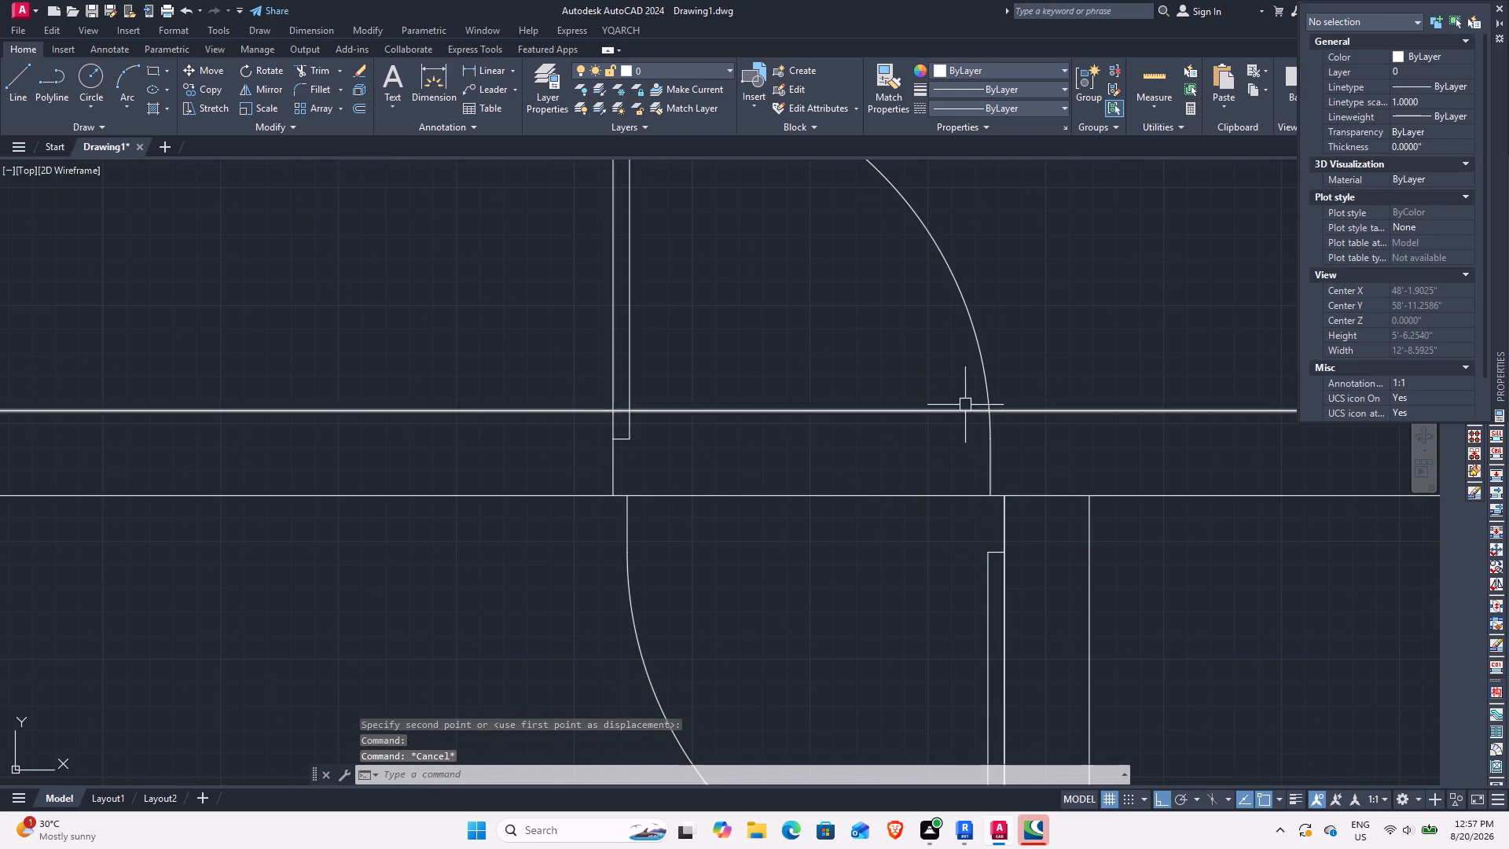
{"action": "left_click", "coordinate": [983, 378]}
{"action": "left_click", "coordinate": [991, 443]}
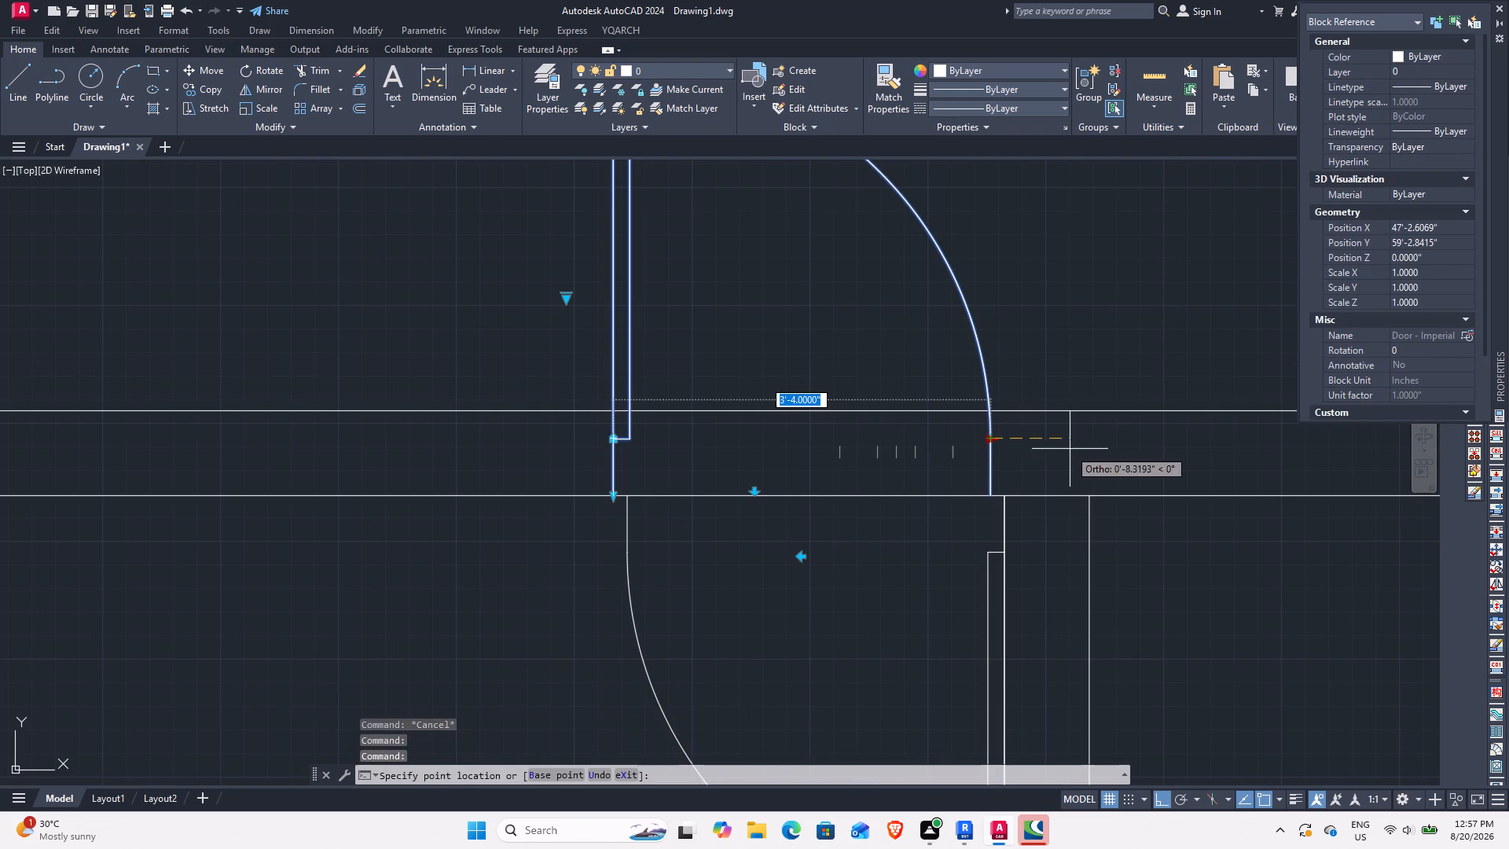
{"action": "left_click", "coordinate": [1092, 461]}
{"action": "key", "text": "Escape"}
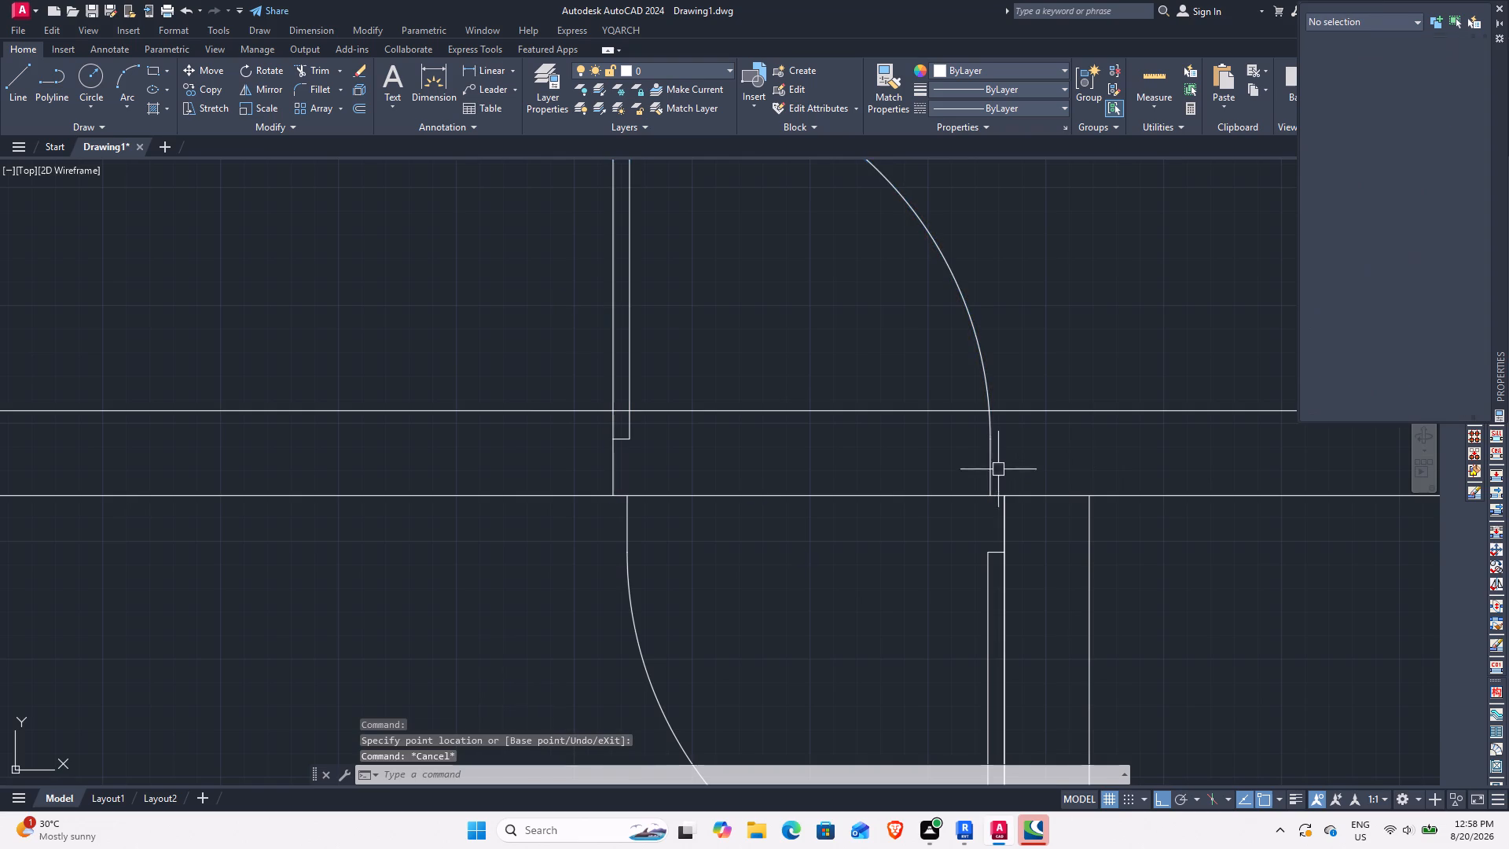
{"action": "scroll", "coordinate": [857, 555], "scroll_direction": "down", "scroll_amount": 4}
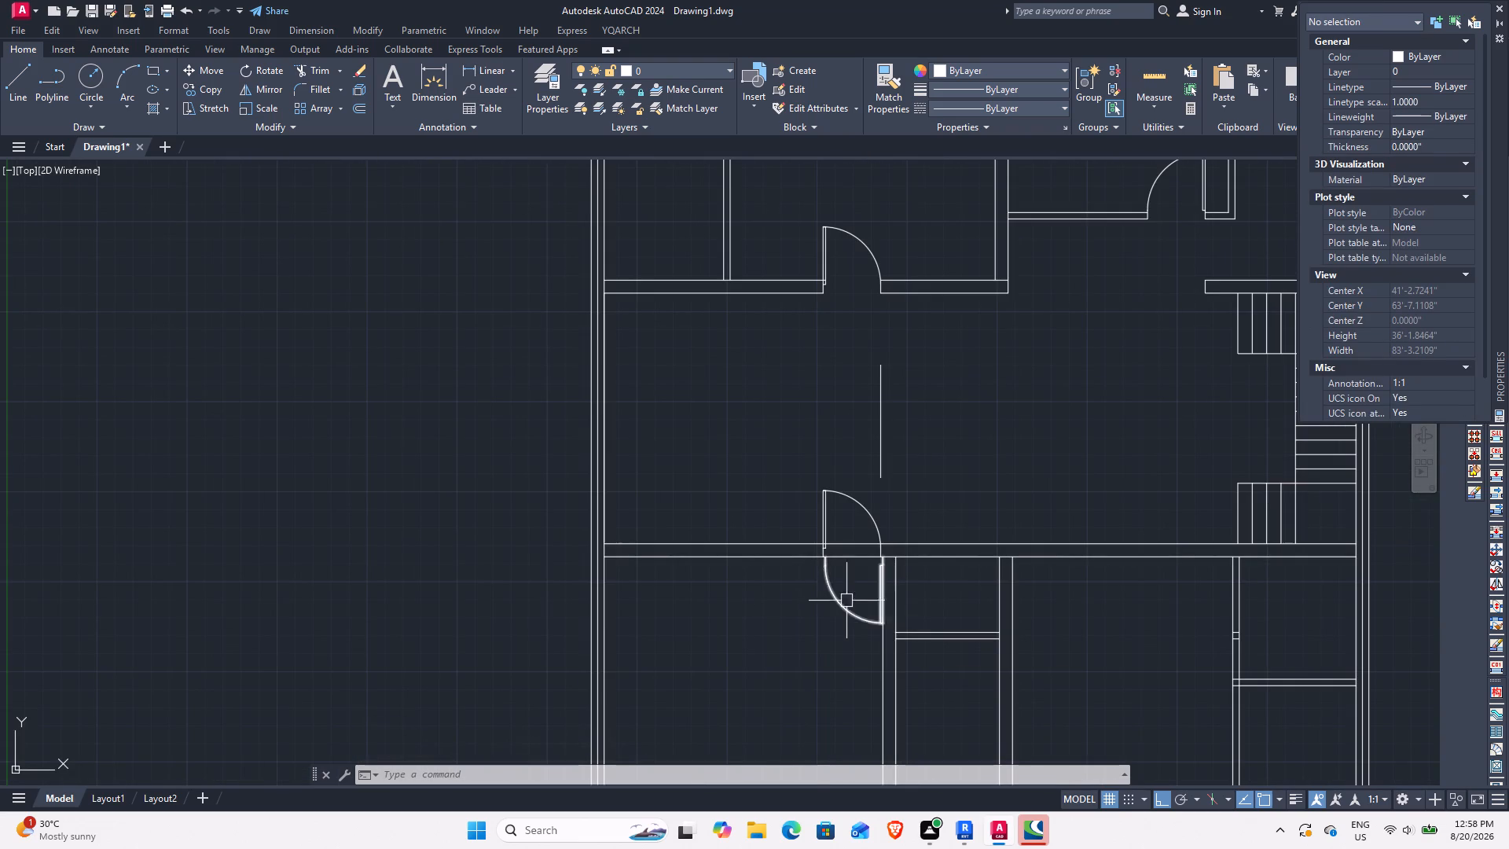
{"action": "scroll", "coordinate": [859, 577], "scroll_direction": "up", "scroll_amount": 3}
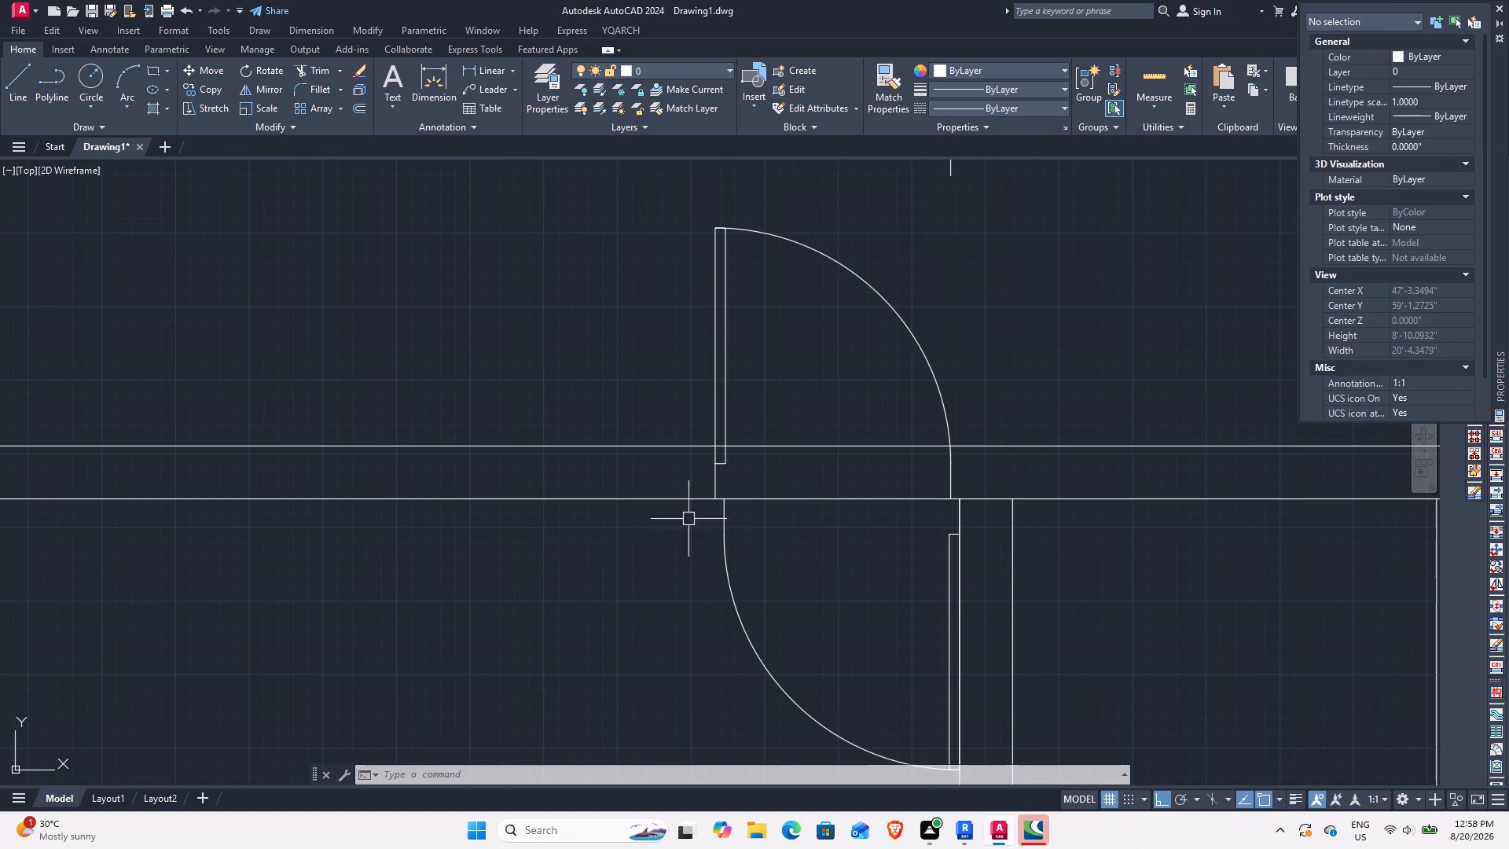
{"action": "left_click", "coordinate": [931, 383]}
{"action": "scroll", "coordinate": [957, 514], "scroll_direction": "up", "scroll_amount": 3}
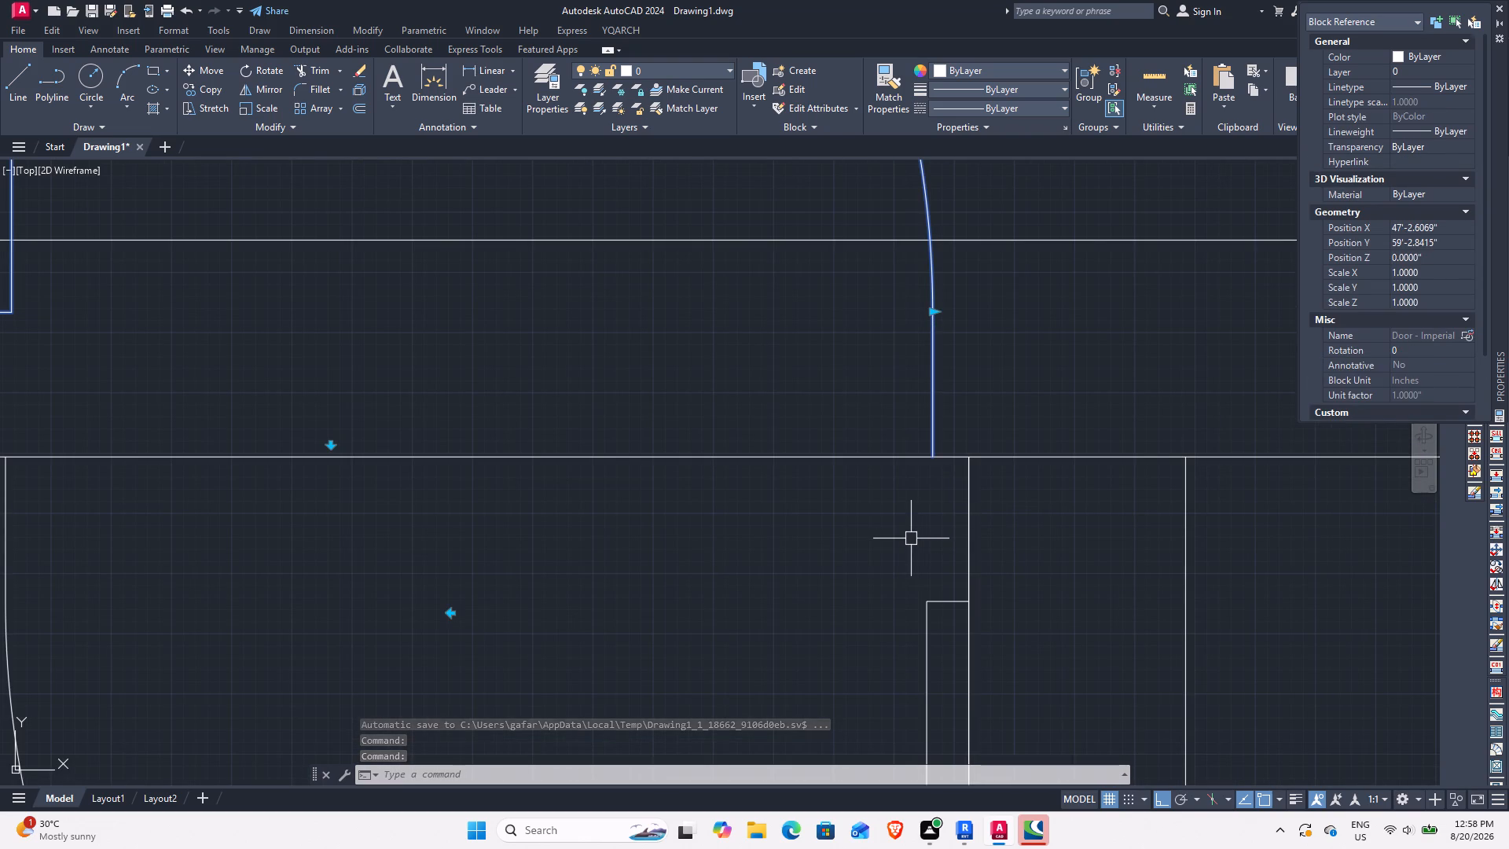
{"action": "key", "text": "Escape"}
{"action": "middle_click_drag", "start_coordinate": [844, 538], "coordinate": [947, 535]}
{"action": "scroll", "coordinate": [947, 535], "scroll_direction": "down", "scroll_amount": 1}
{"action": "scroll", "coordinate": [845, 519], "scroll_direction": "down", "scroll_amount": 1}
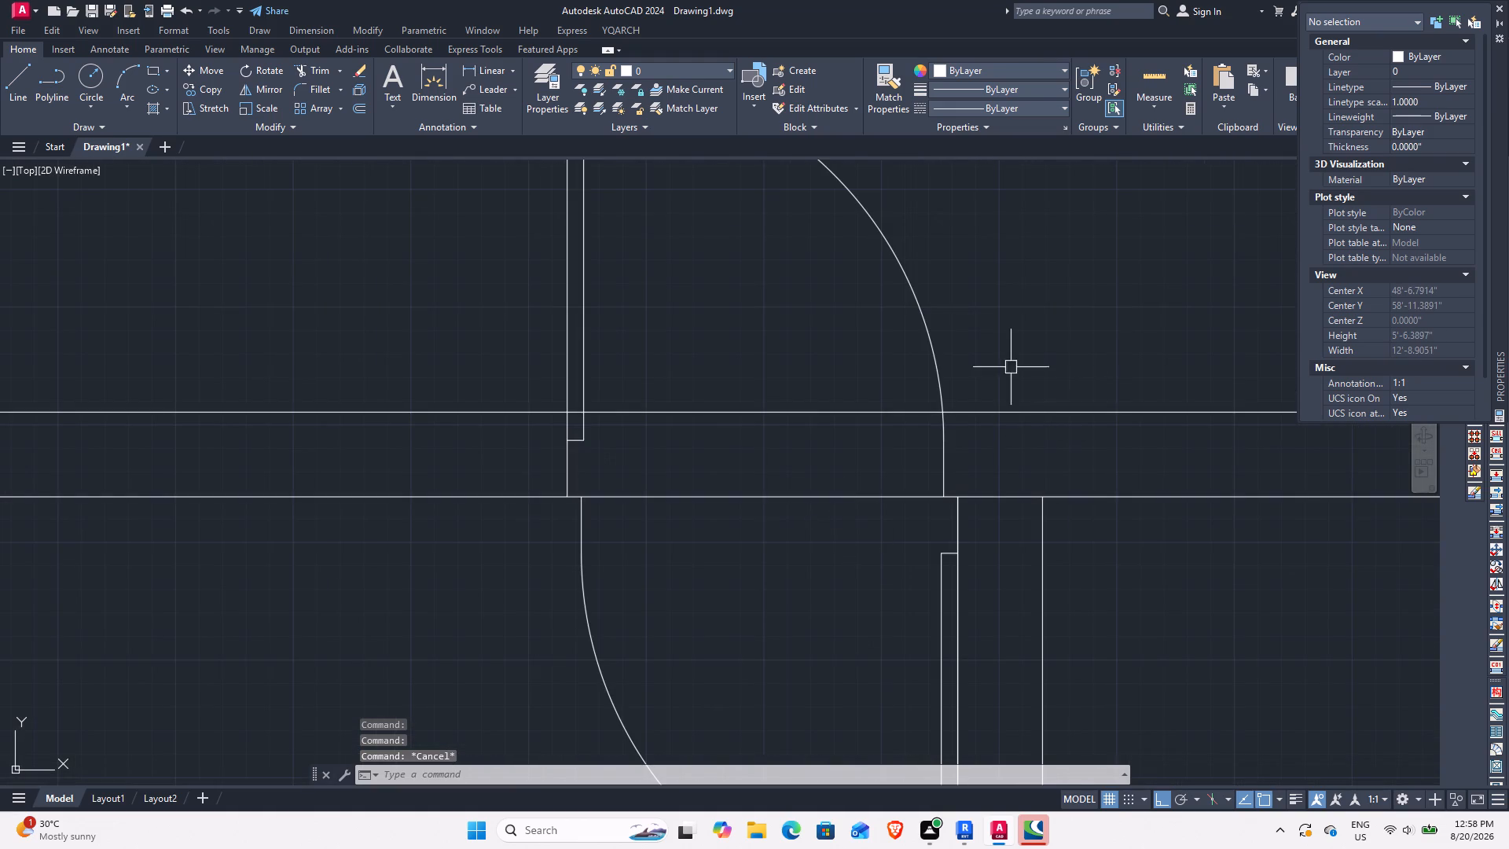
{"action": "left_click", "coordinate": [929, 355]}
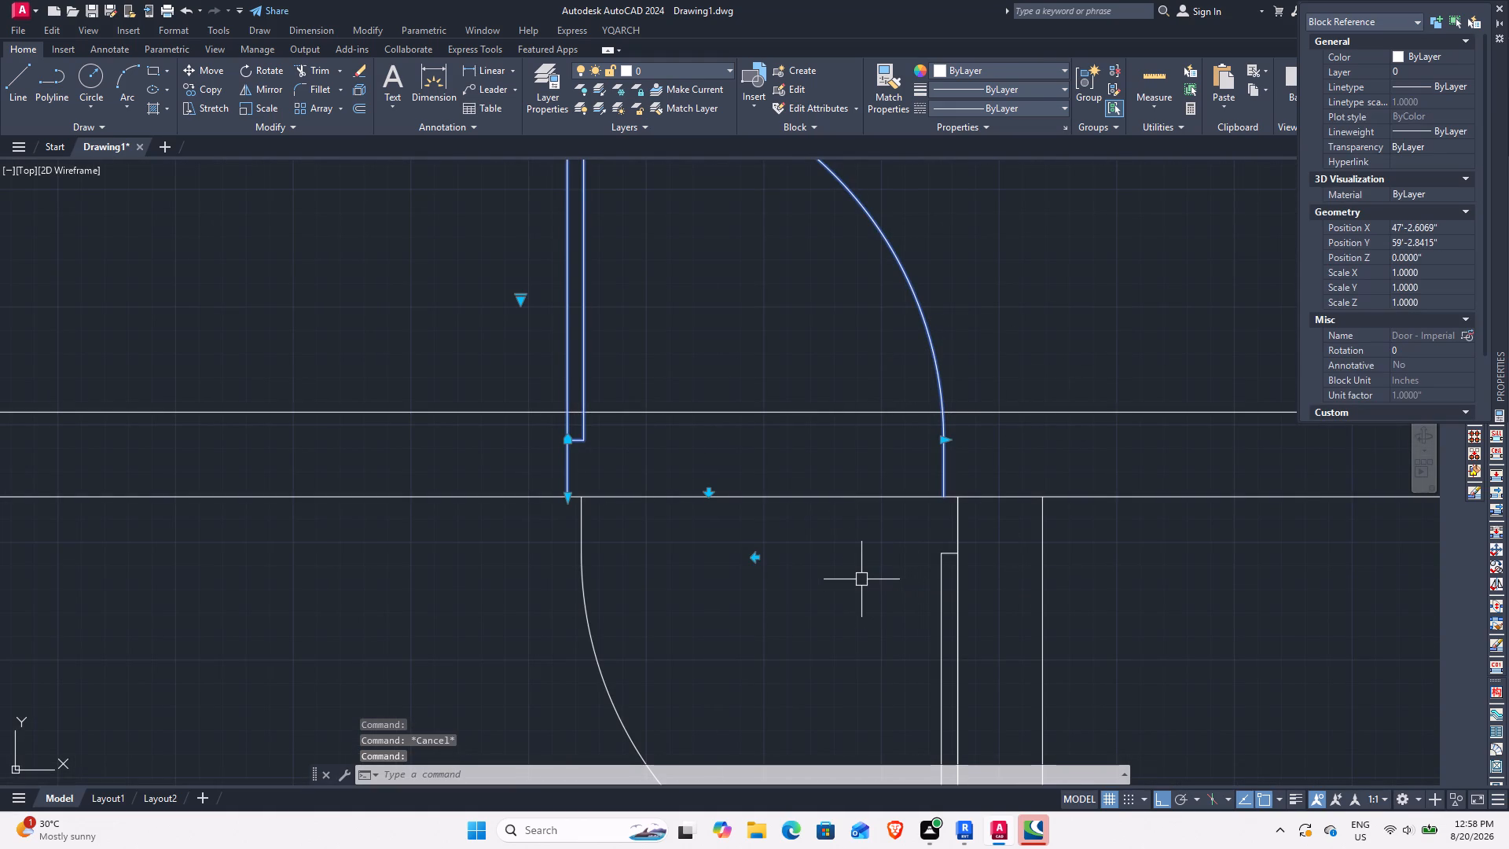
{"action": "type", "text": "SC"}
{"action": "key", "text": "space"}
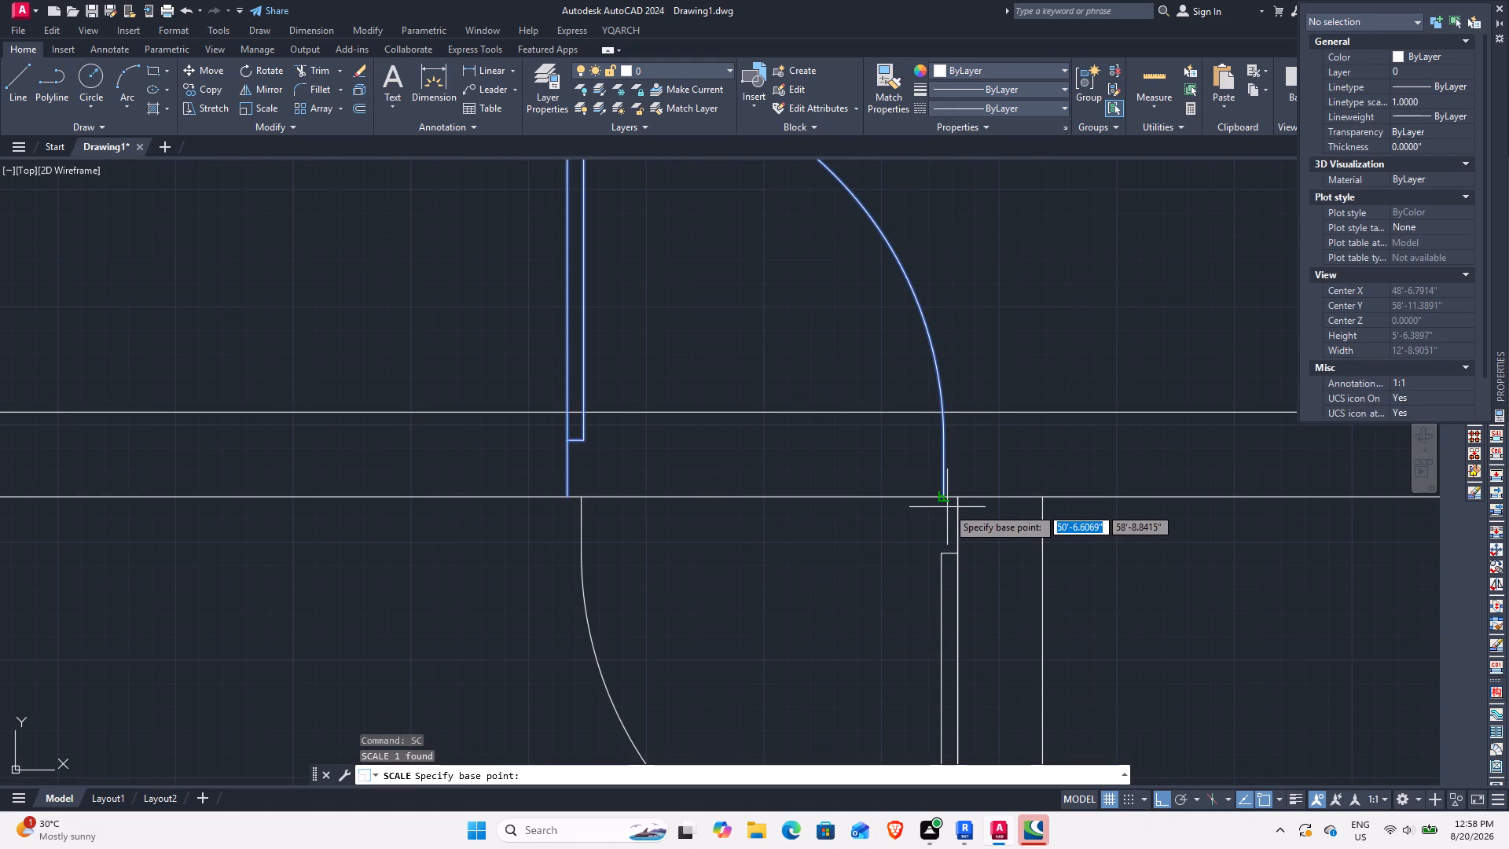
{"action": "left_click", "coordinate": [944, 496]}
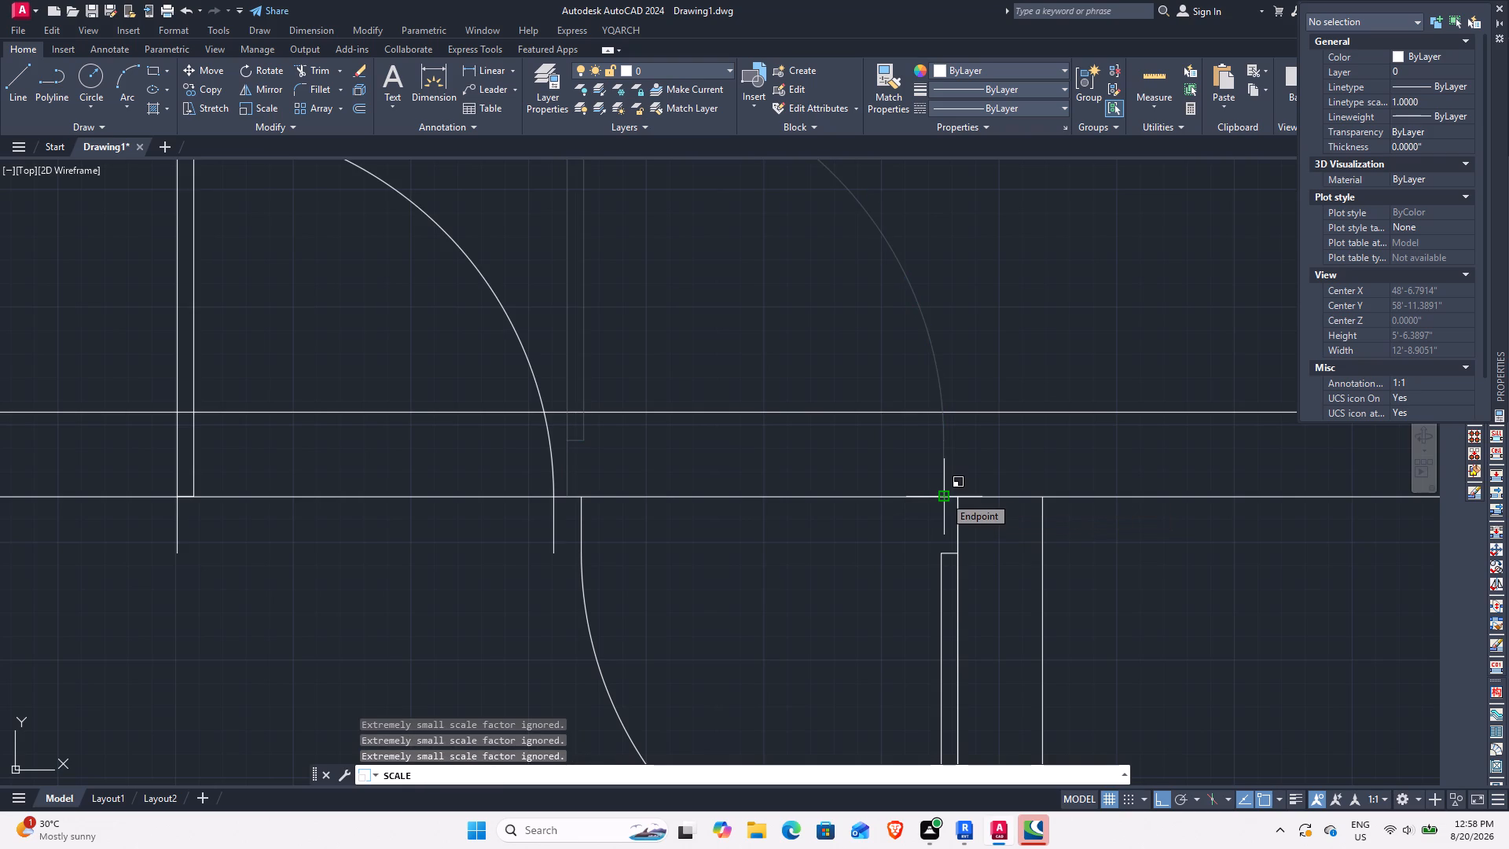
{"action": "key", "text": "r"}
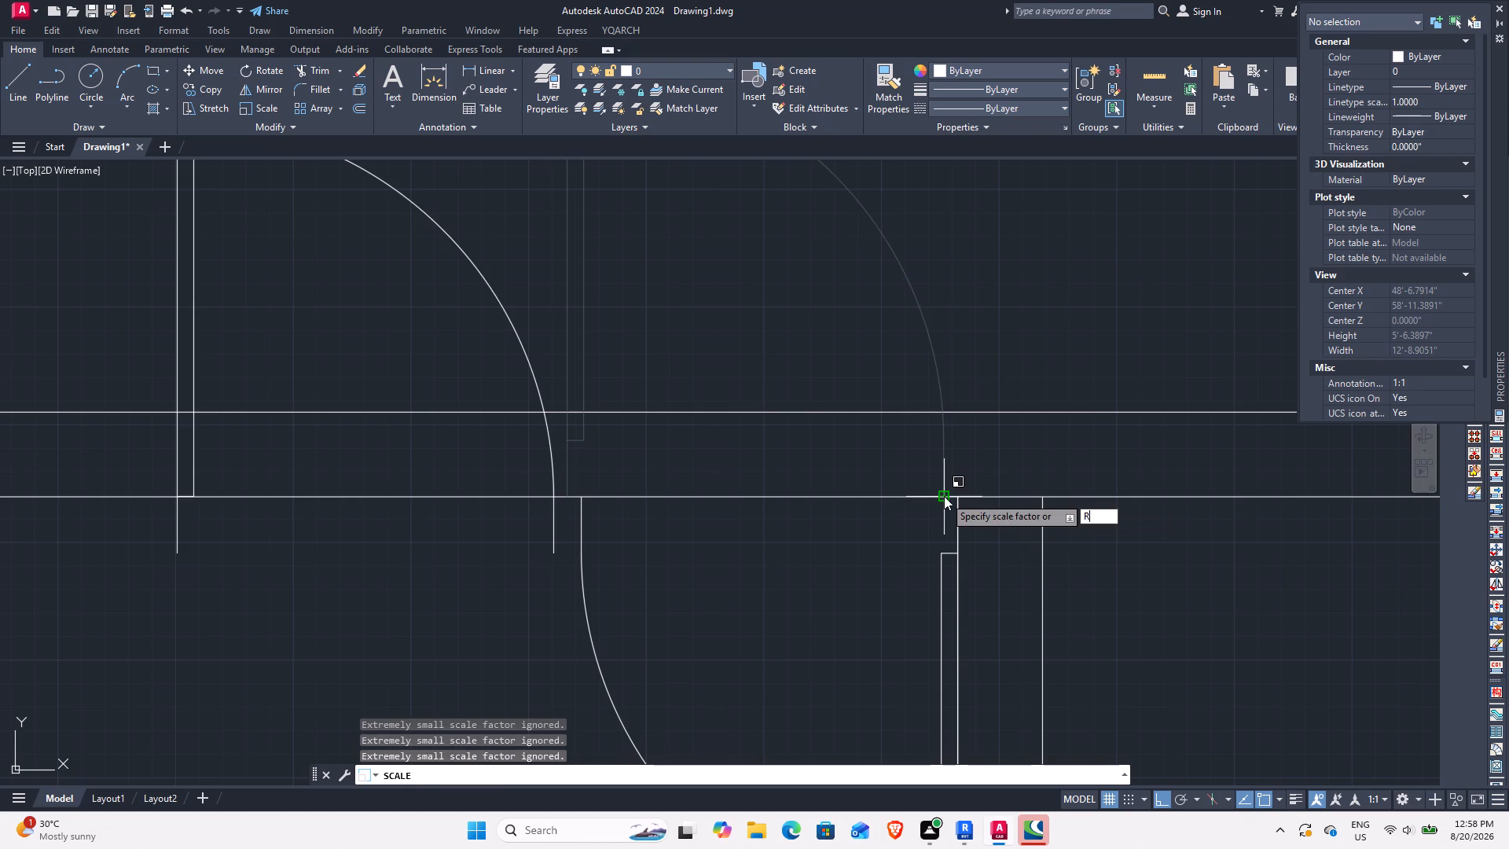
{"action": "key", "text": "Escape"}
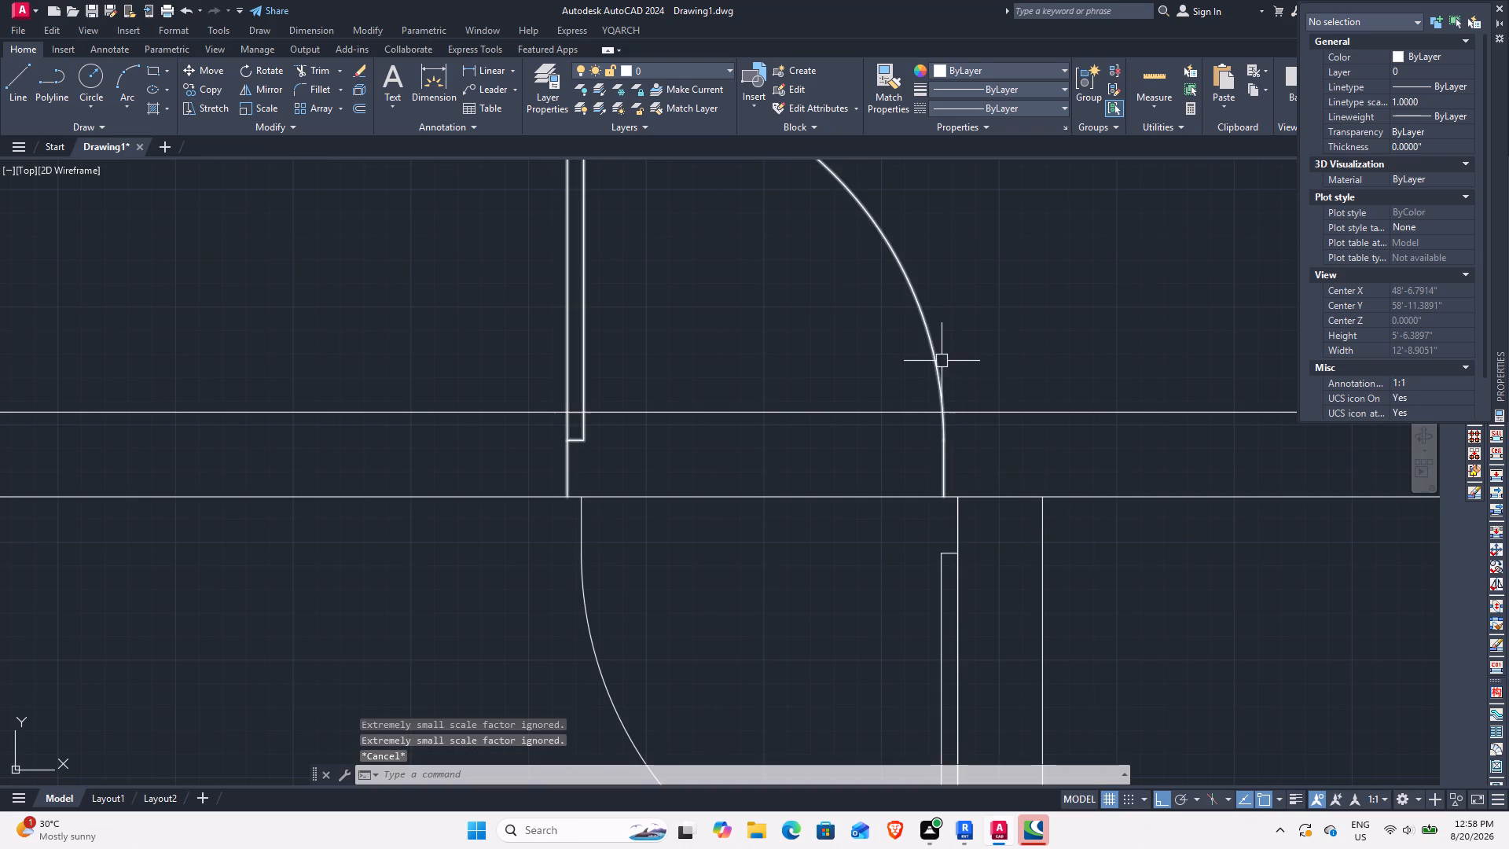
Scale the door above the wall by reference from its left jamb's lower end, using the jamb-to-jamb width and a new length of 4'.
{"action": "left_click", "coordinate": [938, 361]}
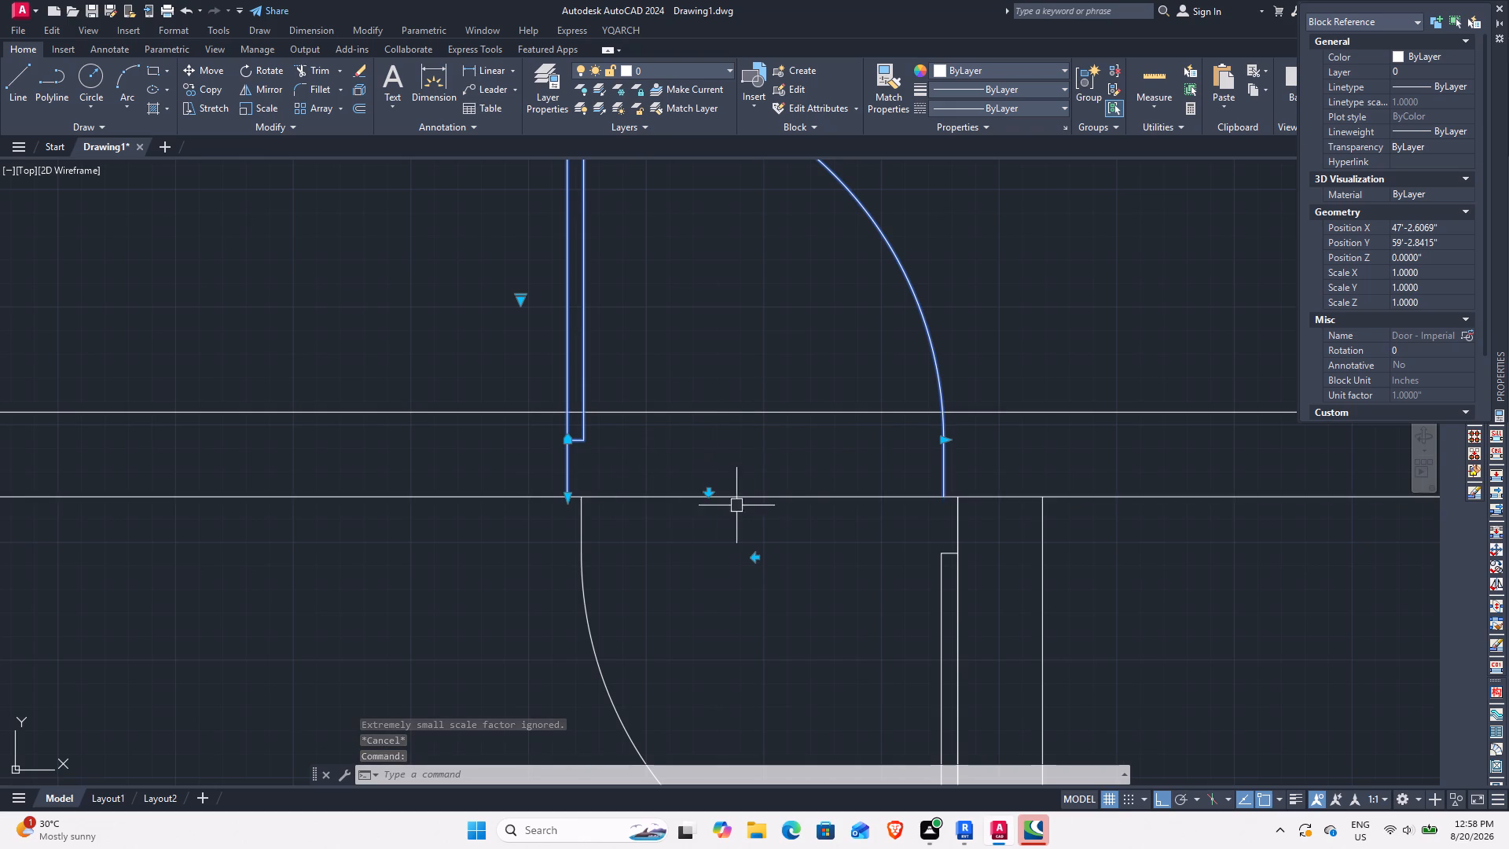
{"action": "type", "text": "SC"}
{"action": "key", "text": "space"}
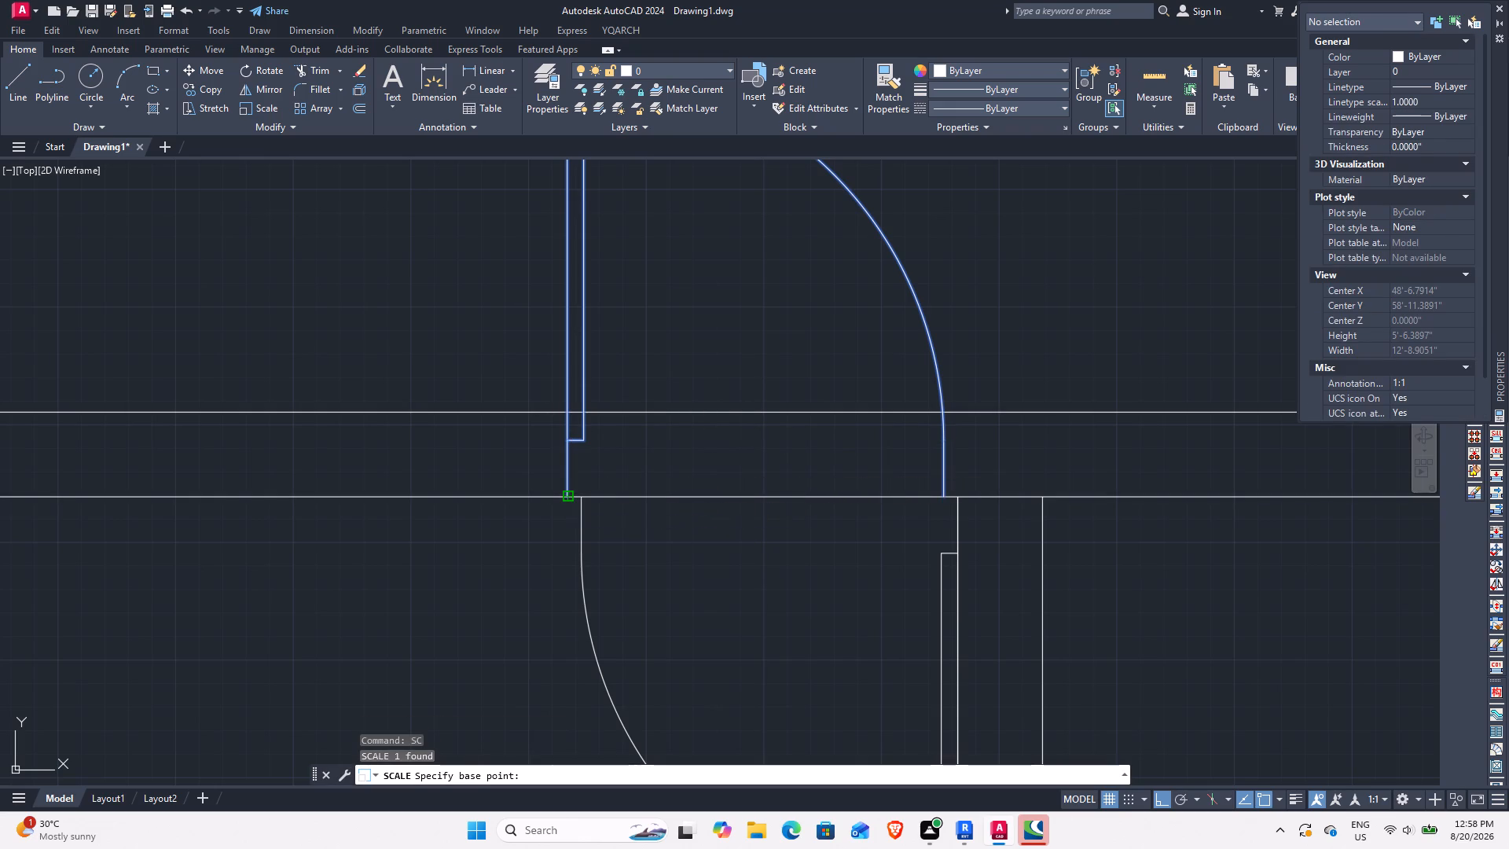
{"action": "left_click", "coordinate": [564, 495]}
{"action": "type", "text": "R"}
{"action": "key", "text": "space"}
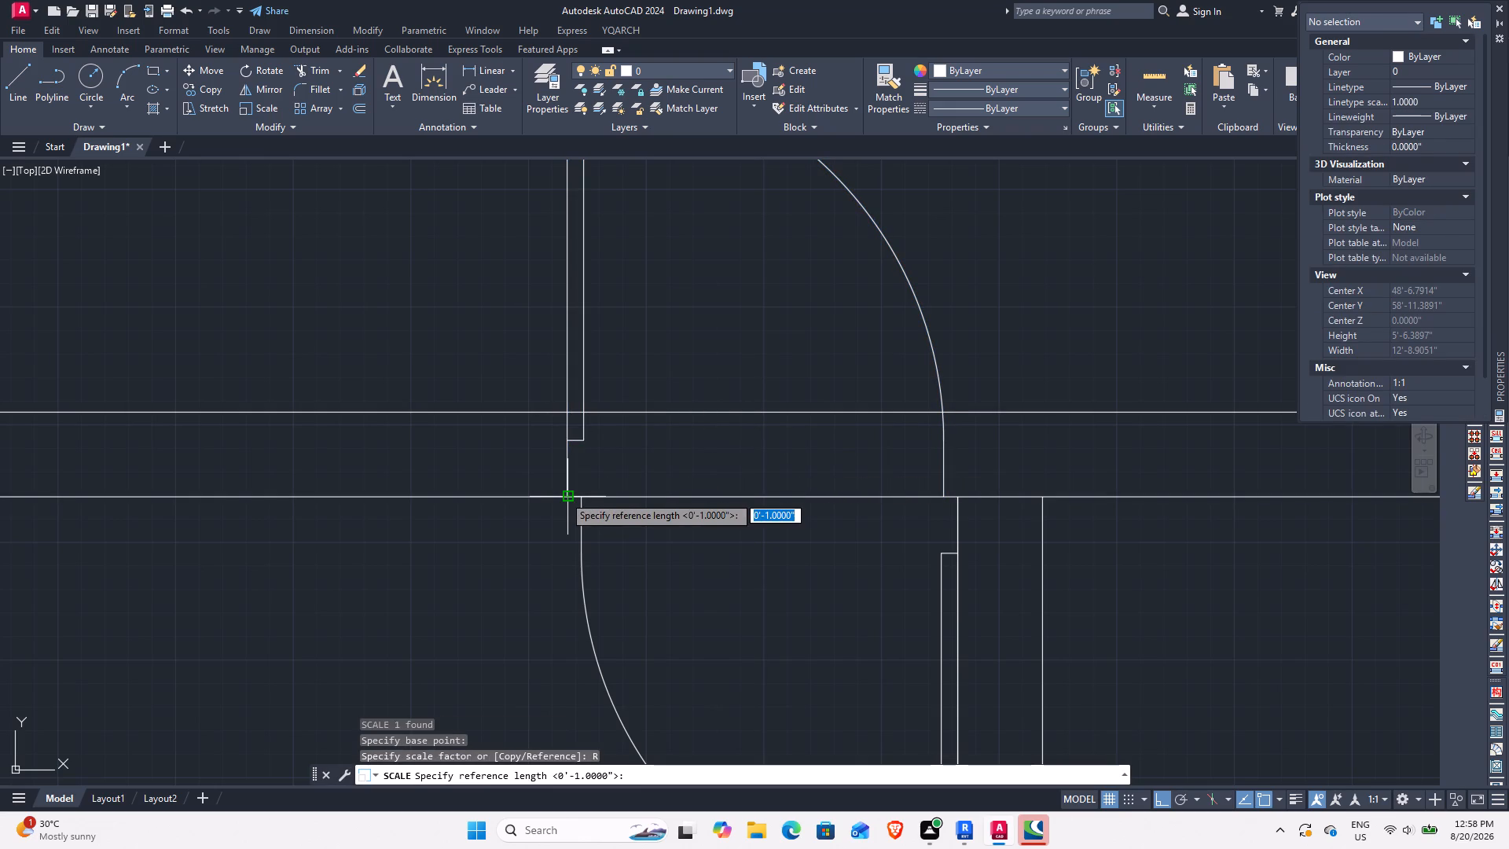
{"action": "left_click", "coordinate": [567, 498]}
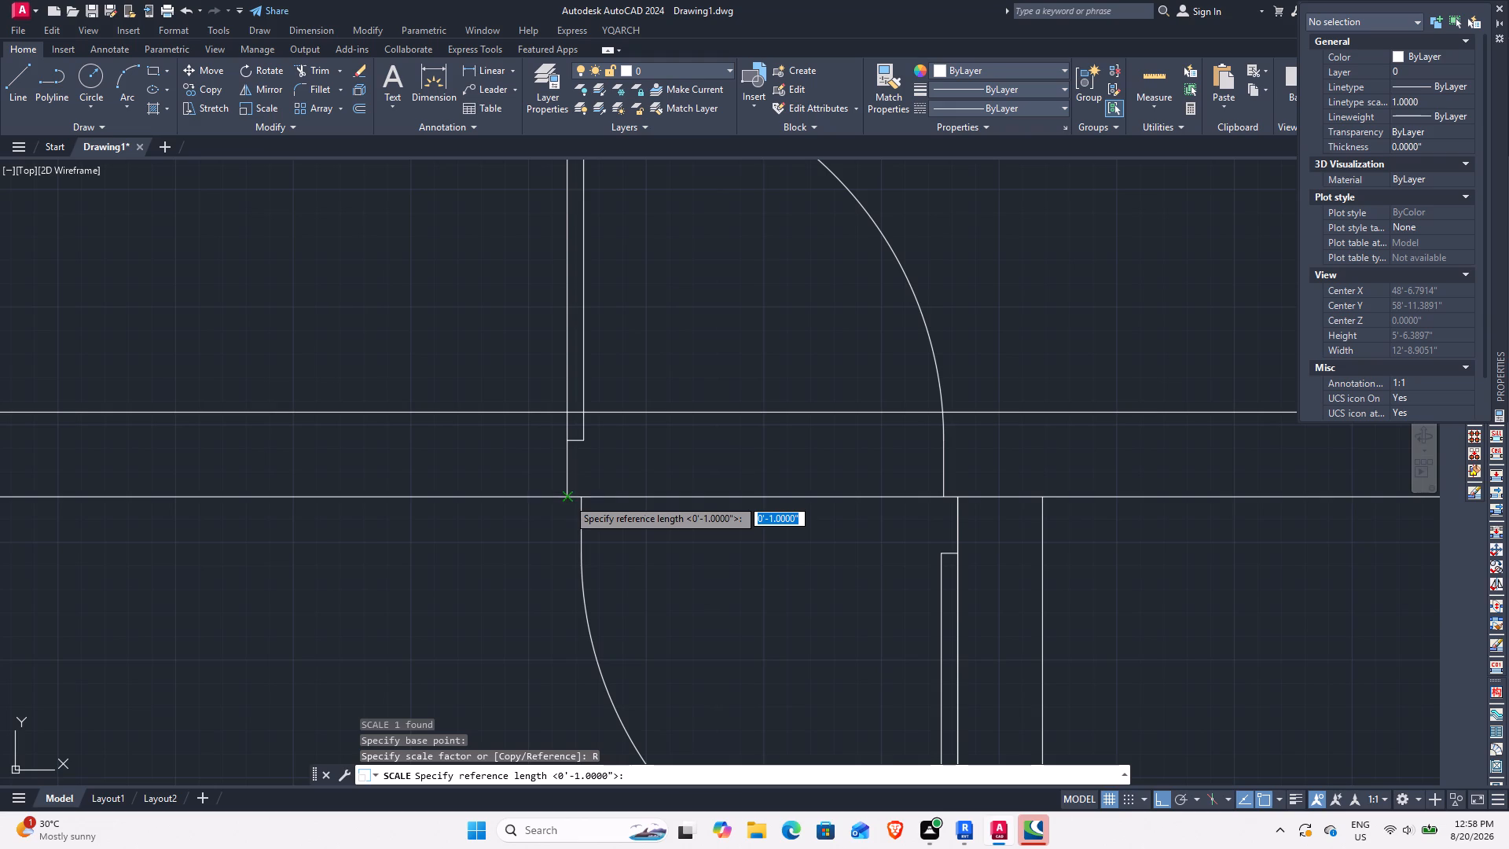
{"action": "left_click", "coordinate": [942, 495]}
{"action": "type", "text": "4'"}
{"action": "key", "text": "Return"}
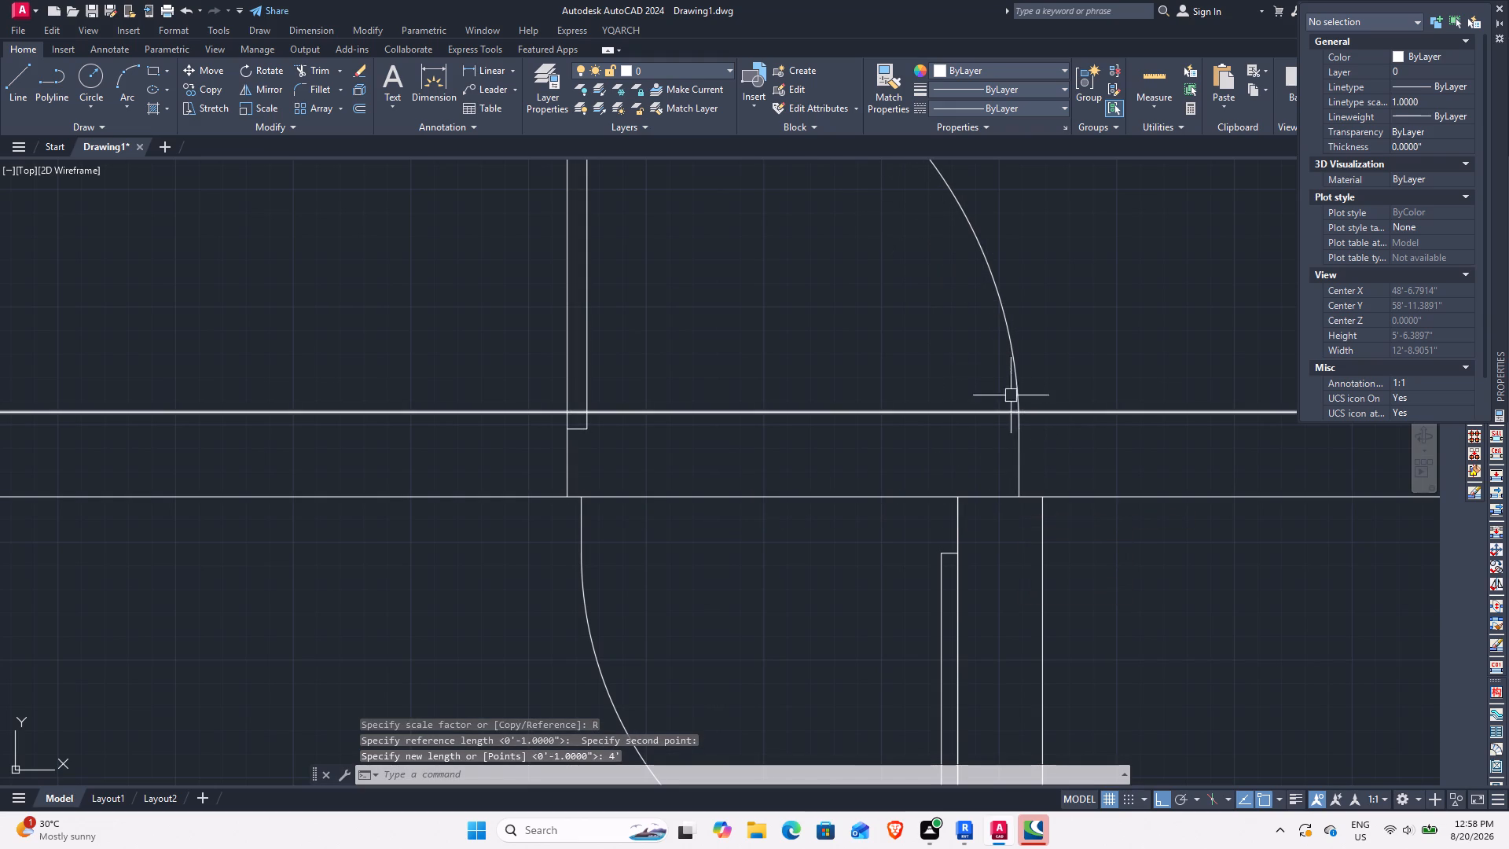
Move the enlarged door left 6.5" so its right jamb's lower end meets the partition's left line at the wall.
{"action": "left_click", "coordinate": [1008, 334]}
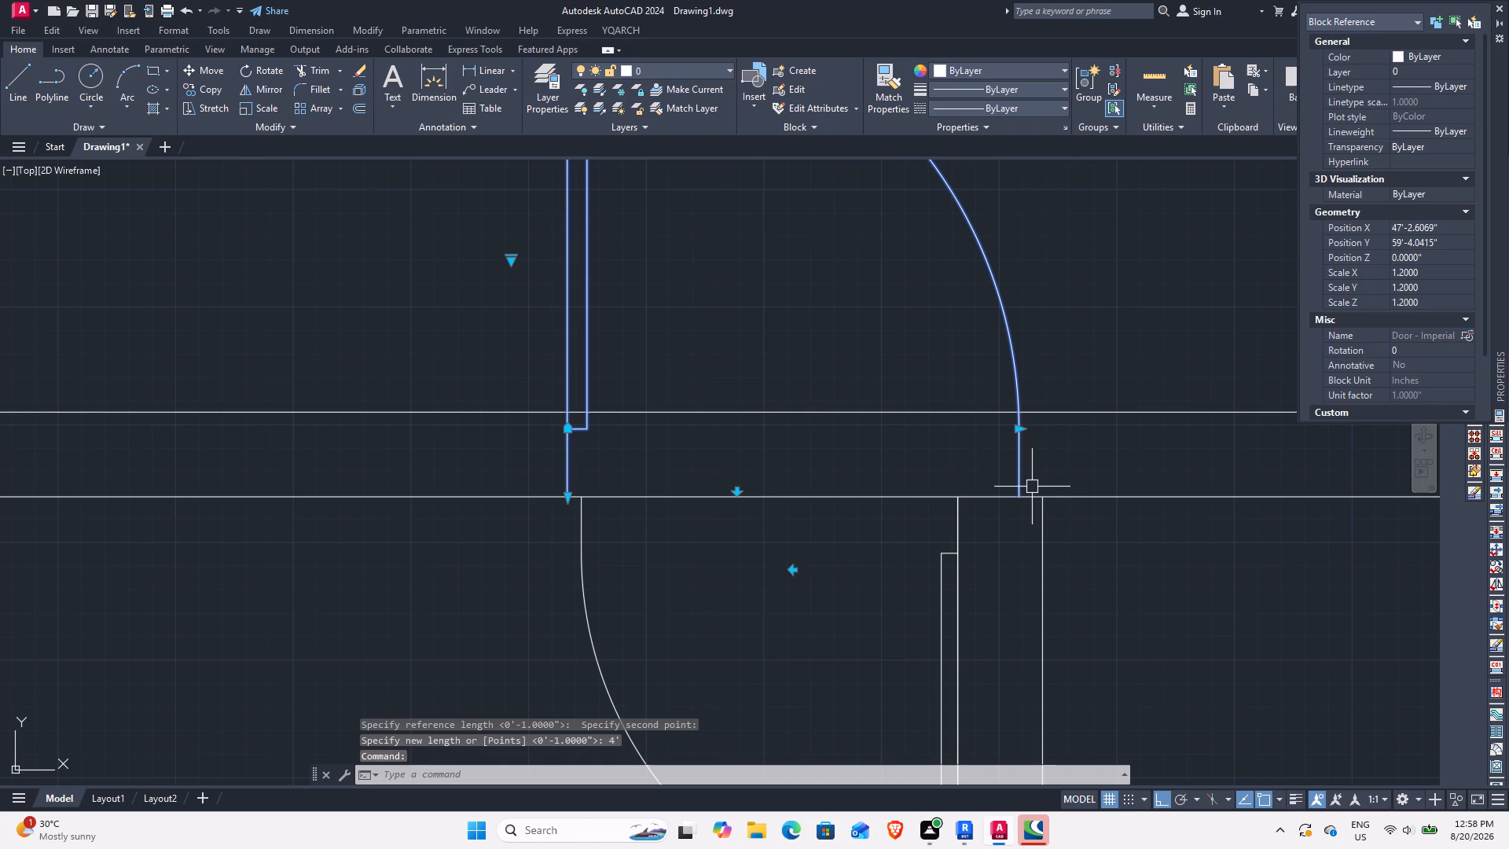
{"action": "key", "text": "m"}
{"action": "key", "text": "space"}
{"action": "left_click", "coordinate": [1020, 494]}
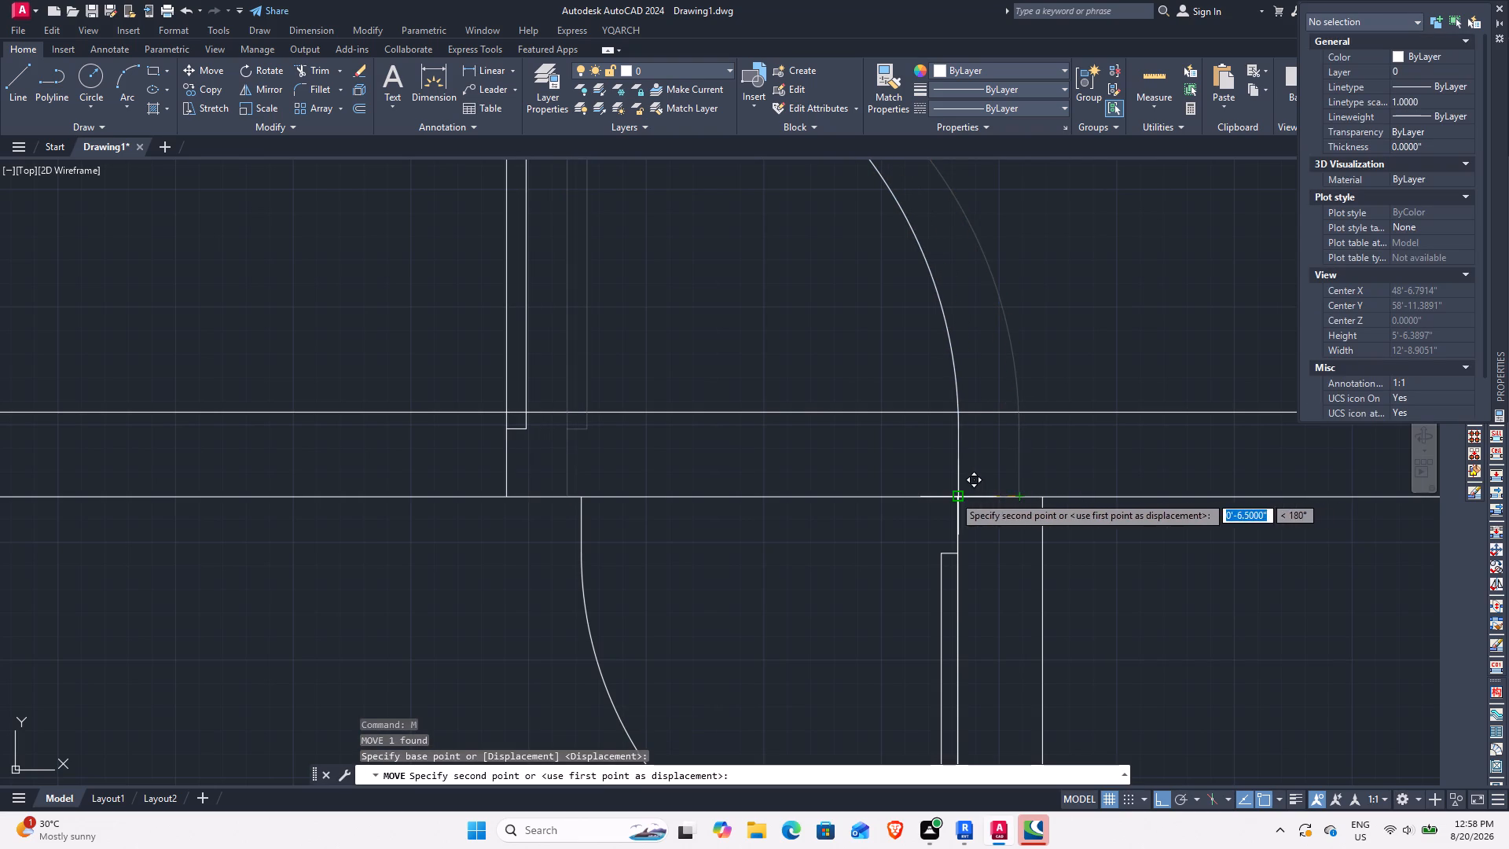
{"action": "left_click", "coordinate": [953, 495]}
{"action": "key", "text": "Escape"}
{"action": "scroll", "coordinate": [845, 547], "scroll_direction": "down", "scroll_amount": 3}
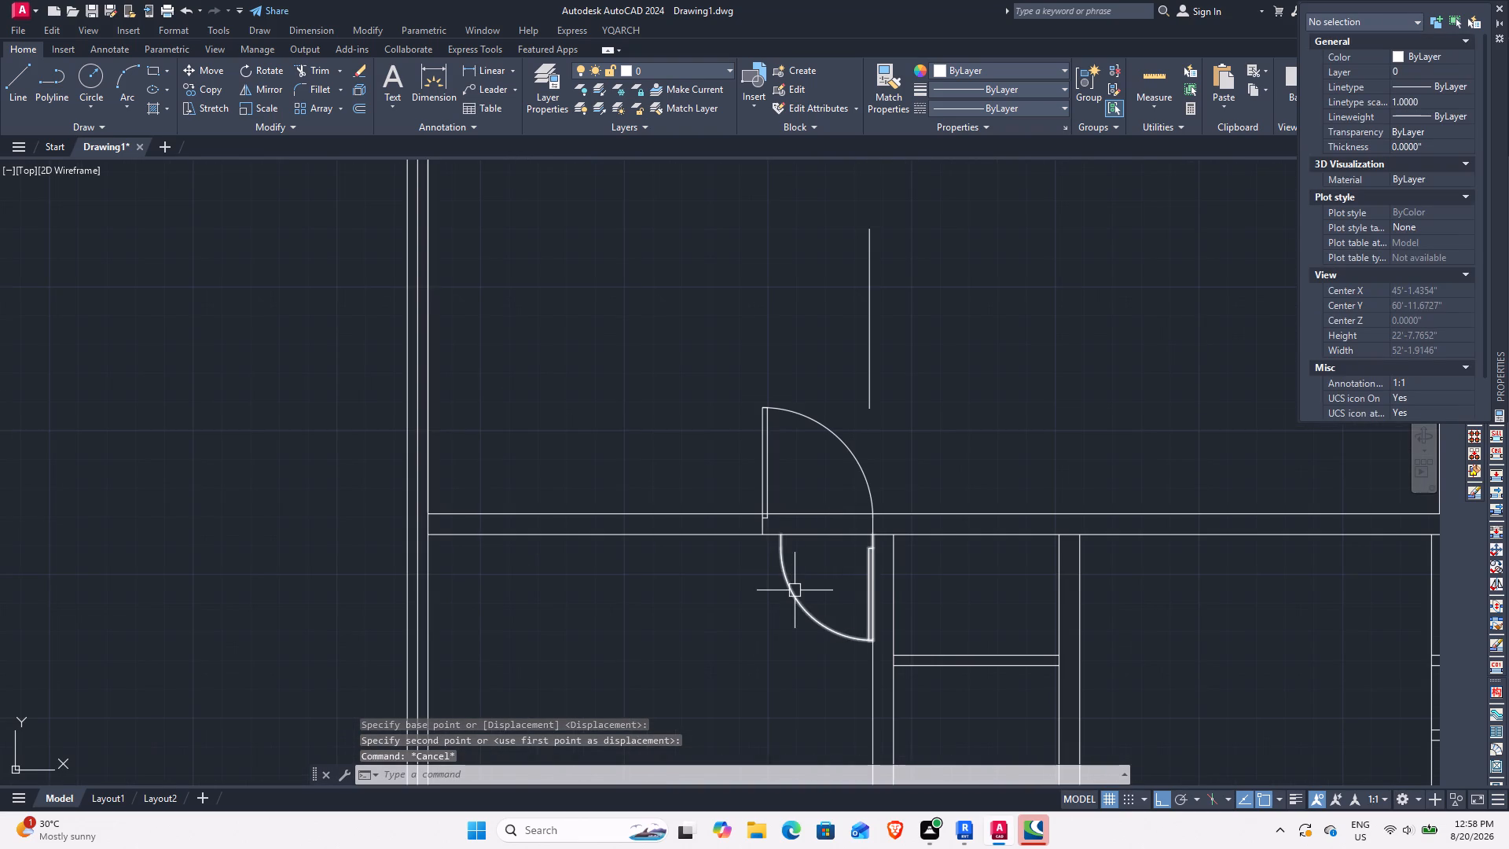
Erase the smaller door below the wall.
{"action": "left_click", "coordinate": [795, 593]}
{"action": "right_click", "coordinate": [791, 592]}
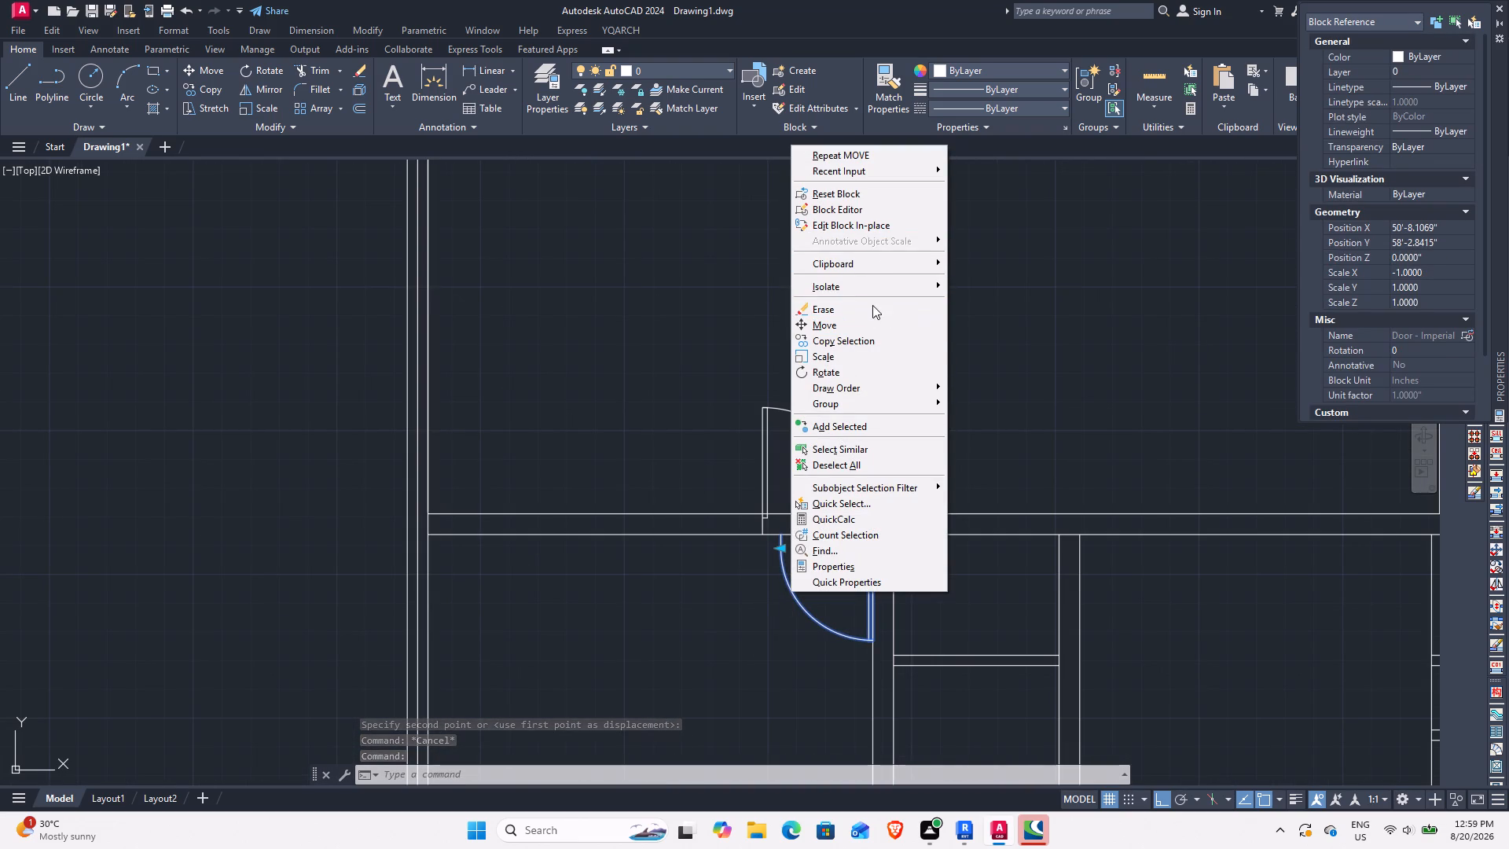
{"action": "left_click", "coordinate": [866, 302]}
Mirror the 4' door about the lower line of the large room's bottom wall, keeping the source door.
{"action": "scroll", "coordinate": [773, 501], "scroll_direction": "up", "scroll_amount": 1}
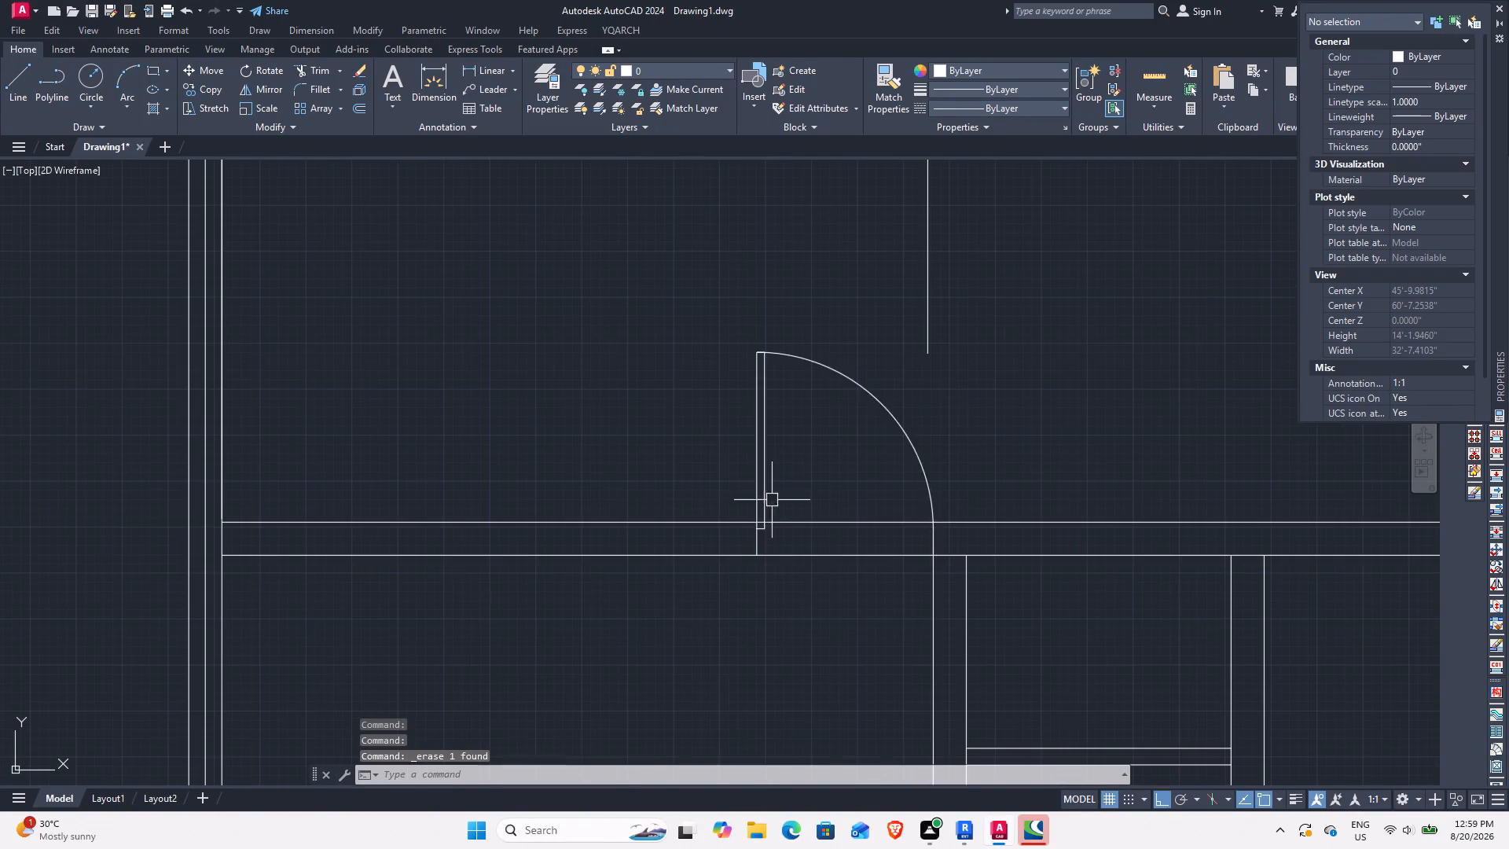
{"action": "left_click", "coordinate": [775, 465]}
{"action": "left_click", "coordinate": [757, 461]}
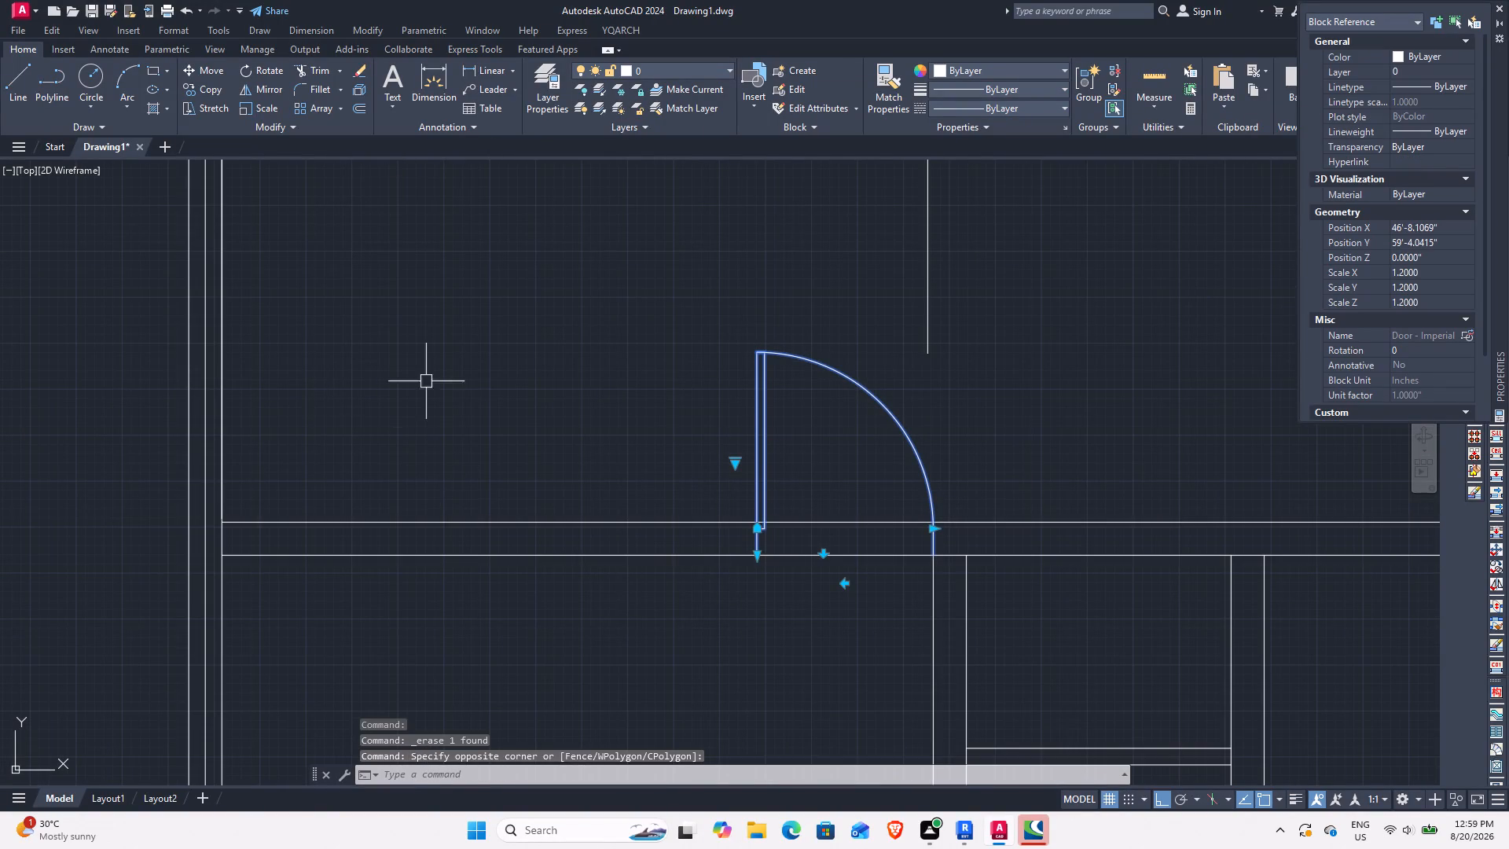
{"action": "left_click", "coordinate": [272, 90]}
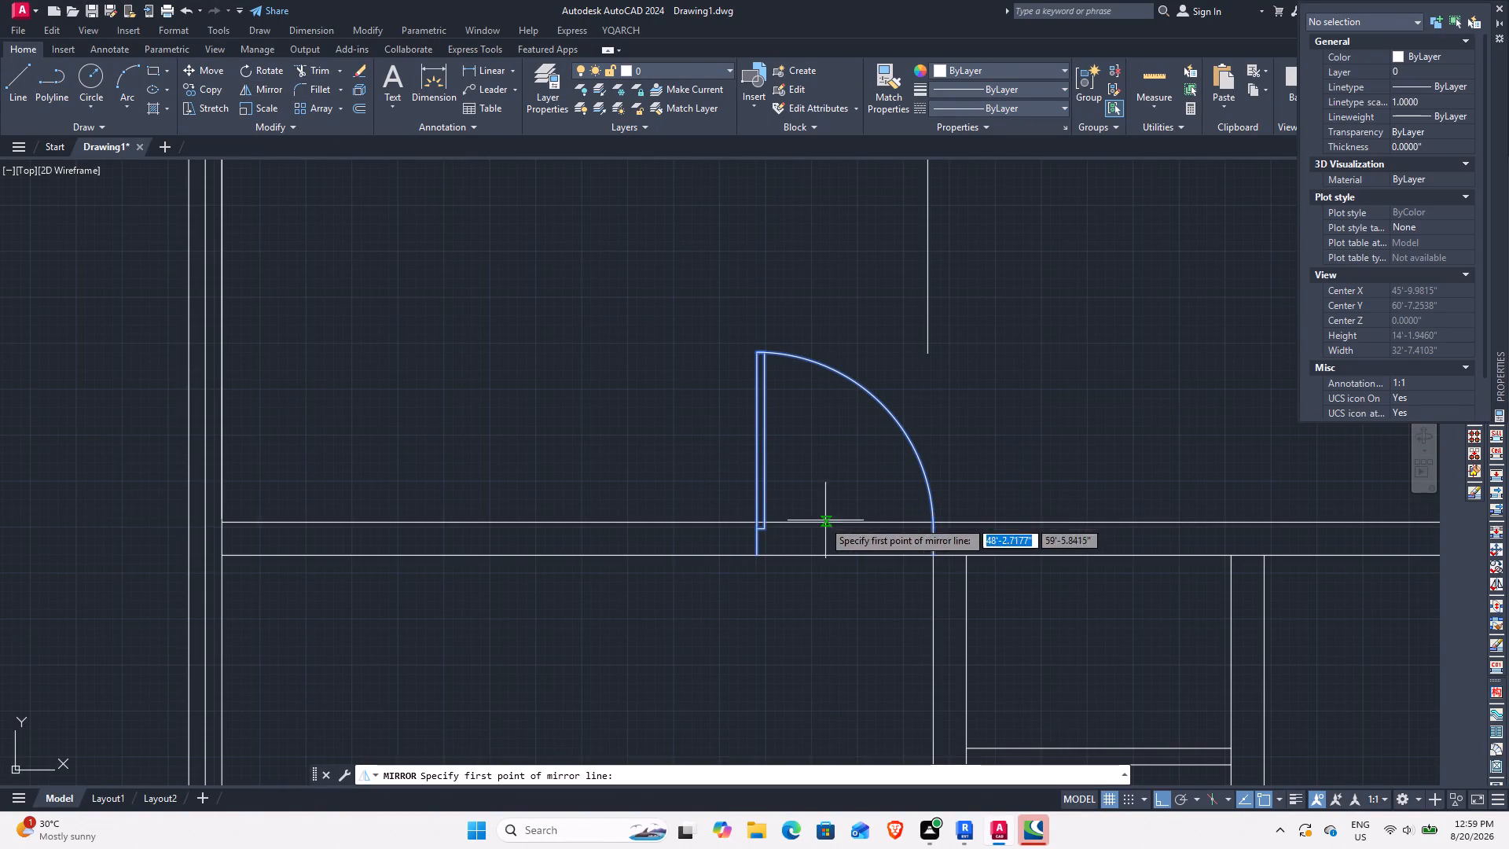
{"action": "left_click", "coordinate": [754, 559]}
{"action": "left_click", "coordinate": [829, 559]}
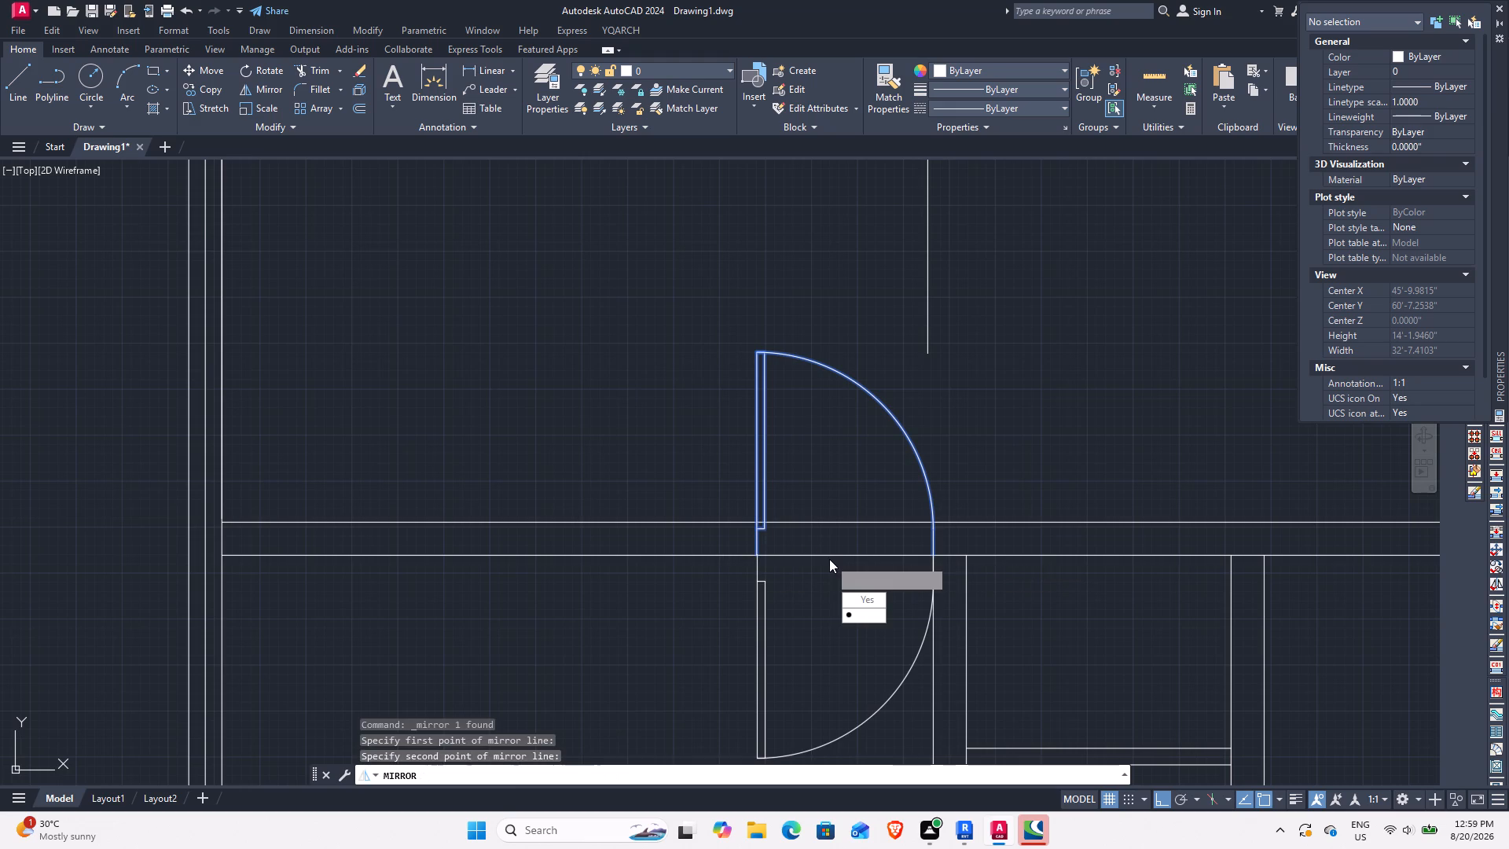
{"action": "key", "text": "space"}
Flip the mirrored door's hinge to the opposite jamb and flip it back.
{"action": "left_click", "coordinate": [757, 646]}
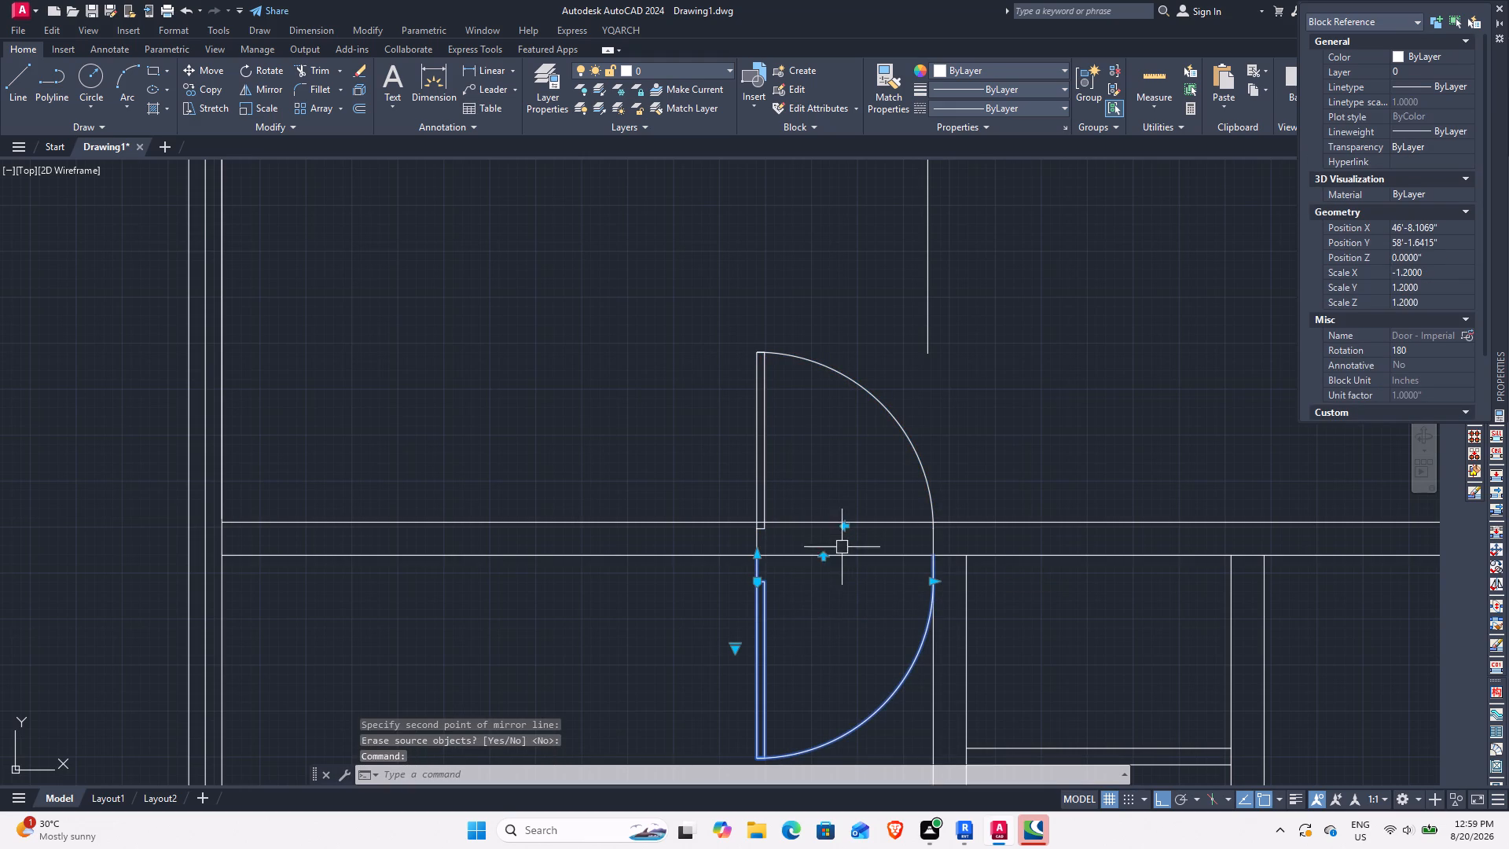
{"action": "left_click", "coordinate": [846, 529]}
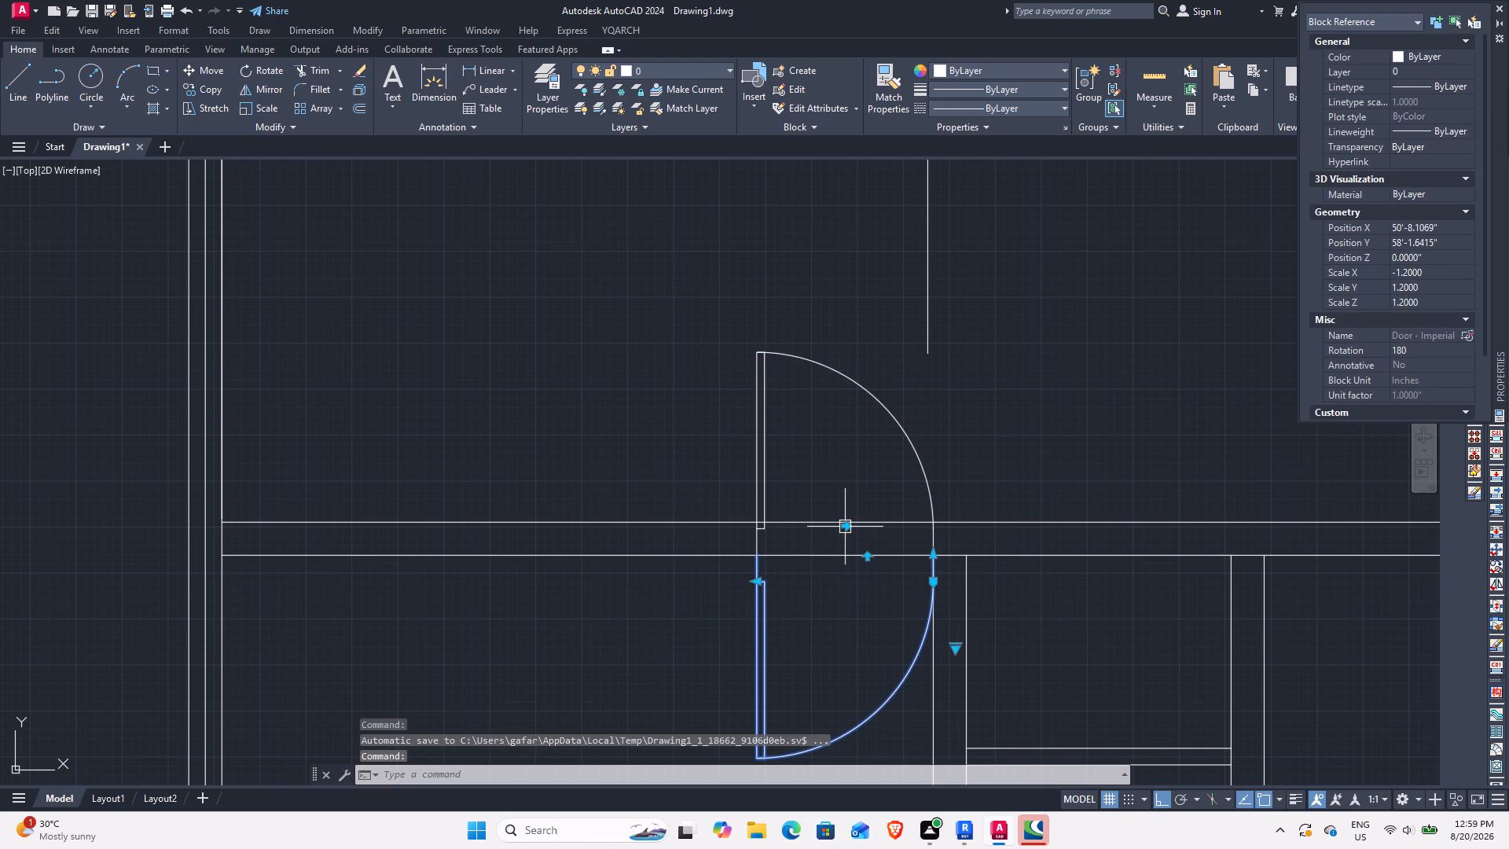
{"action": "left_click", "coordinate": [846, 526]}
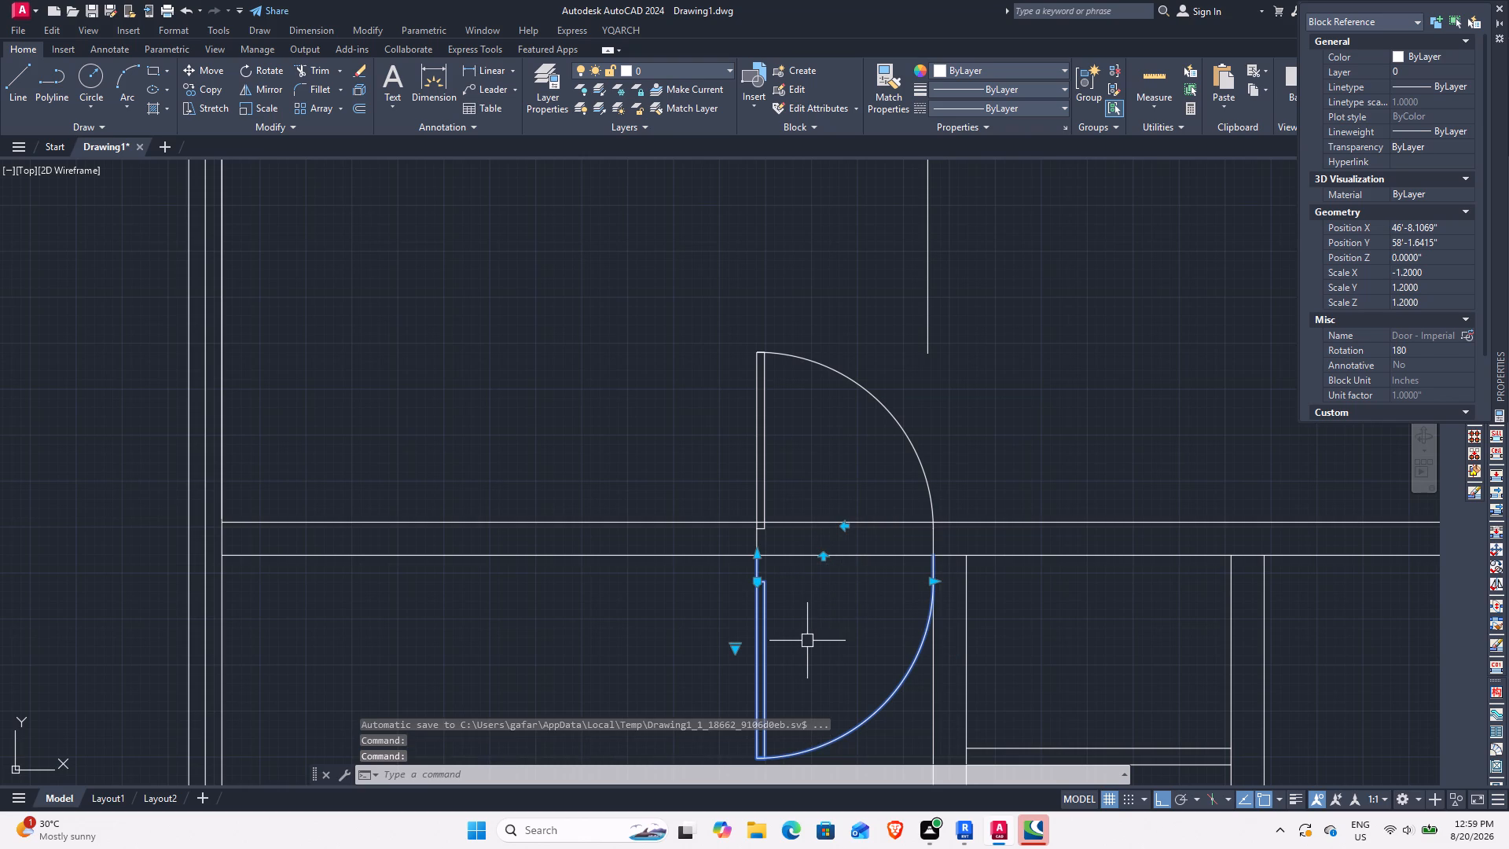
Flip the mirrored lower door so it hinges on the opposite jamb, beside the partition.
{"action": "middle_click_drag", "start_coordinate": [809, 627], "coordinate": [795, 490]}
{"action": "scroll", "coordinate": [836, 418], "scroll_direction": "up", "scroll_amount": 2}
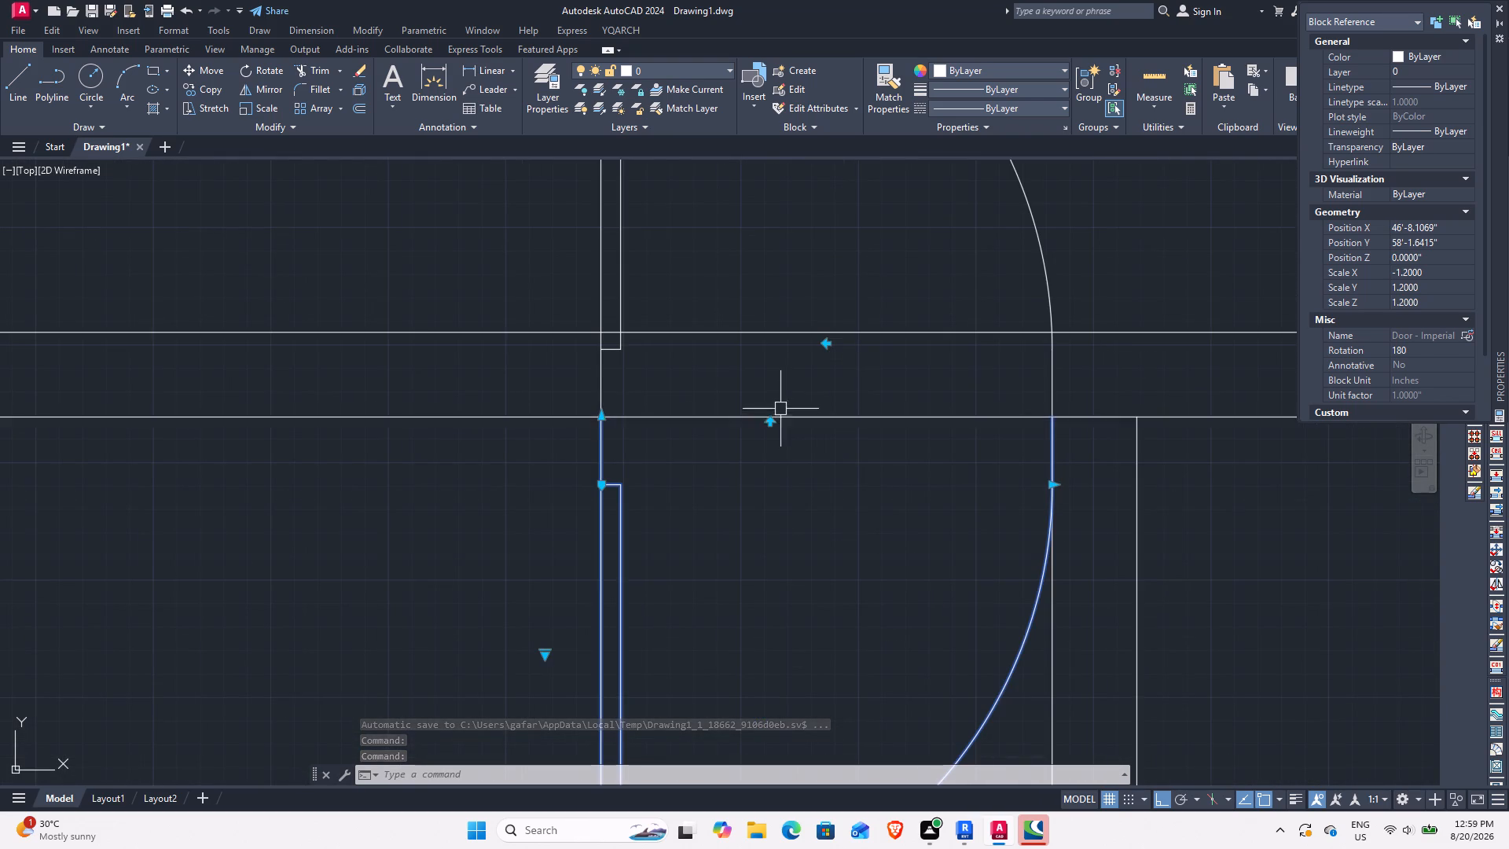
{"action": "left_click", "coordinate": [827, 343]}
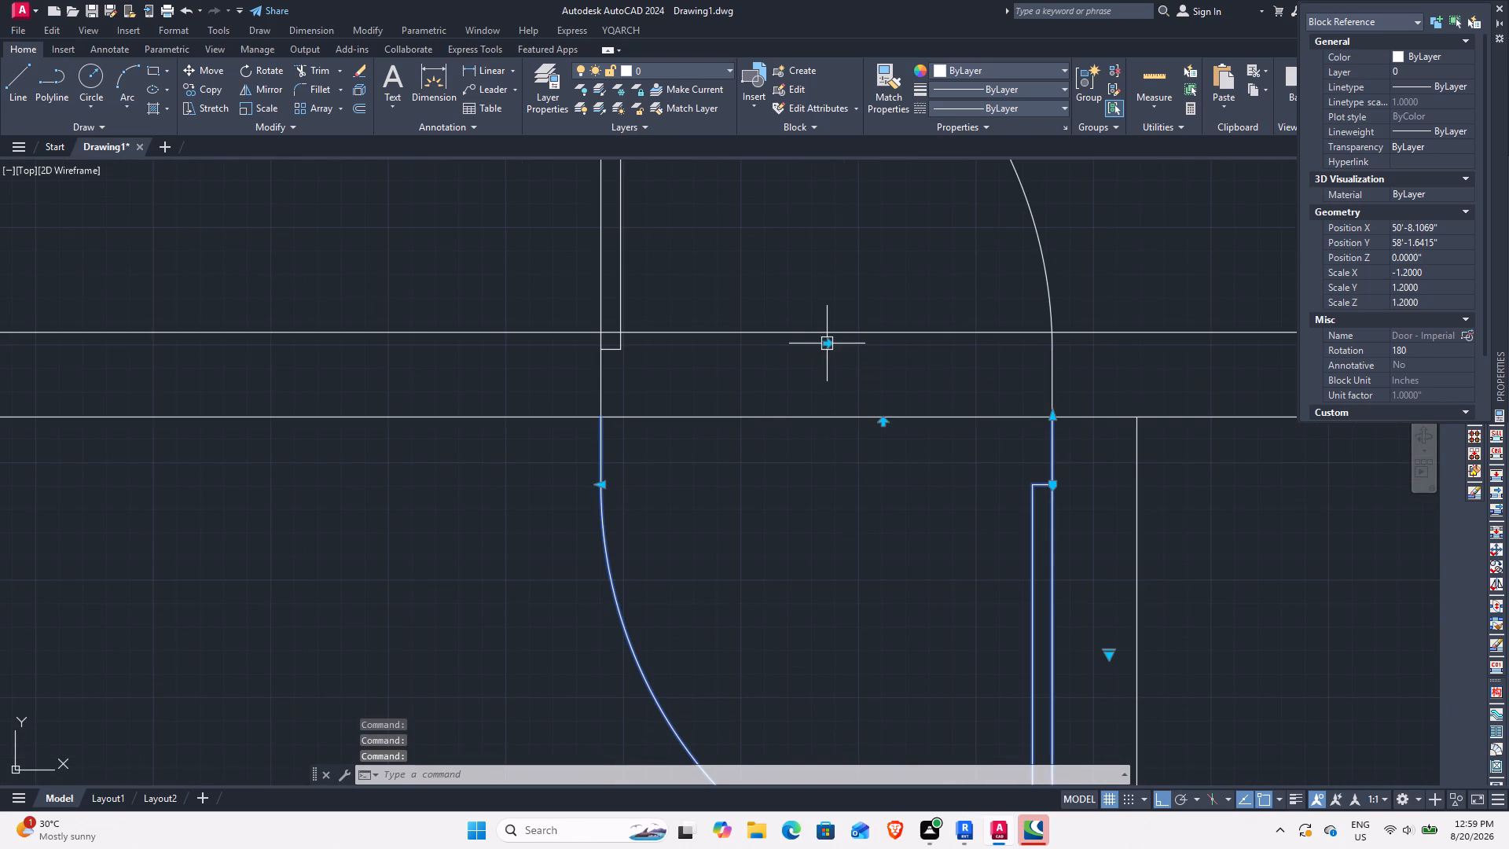
{"action": "key", "text": "Escape"}
Trim the upper line of the large room's bottom wall between the 4' door's jambs.
{"action": "scroll", "coordinate": [861, 572], "scroll_direction": "down", "scroll_amount": 3}
{"action": "middle_click_drag", "start_coordinate": [930, 613], "coordinate": [966, 479]}
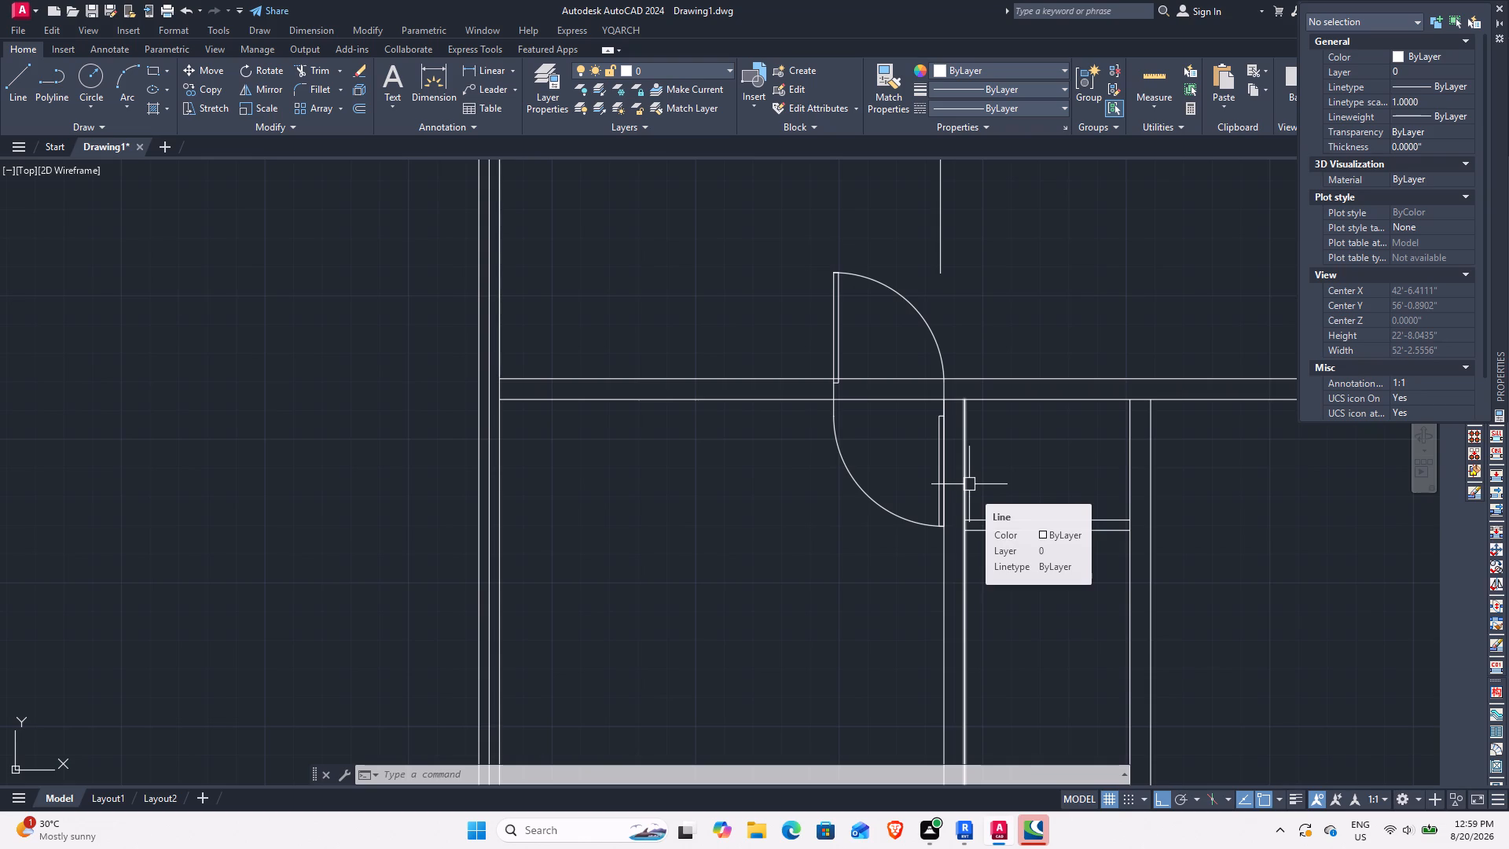
{"action": "type", "text": "TR"}
{"action": "key", "text": "space"}
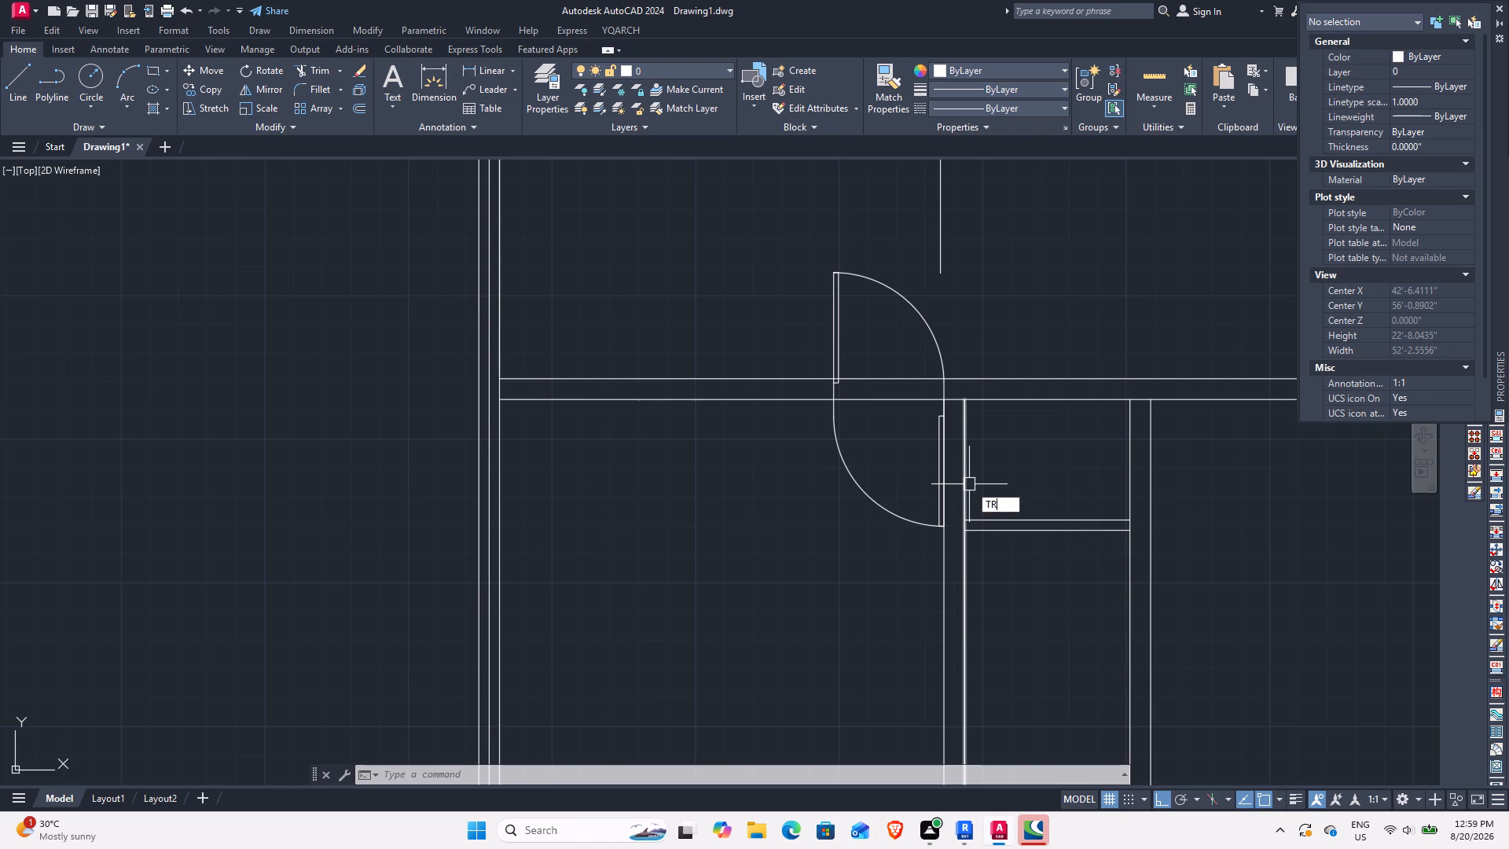
{"action": "left_click", "coordinate": [876, 377]}
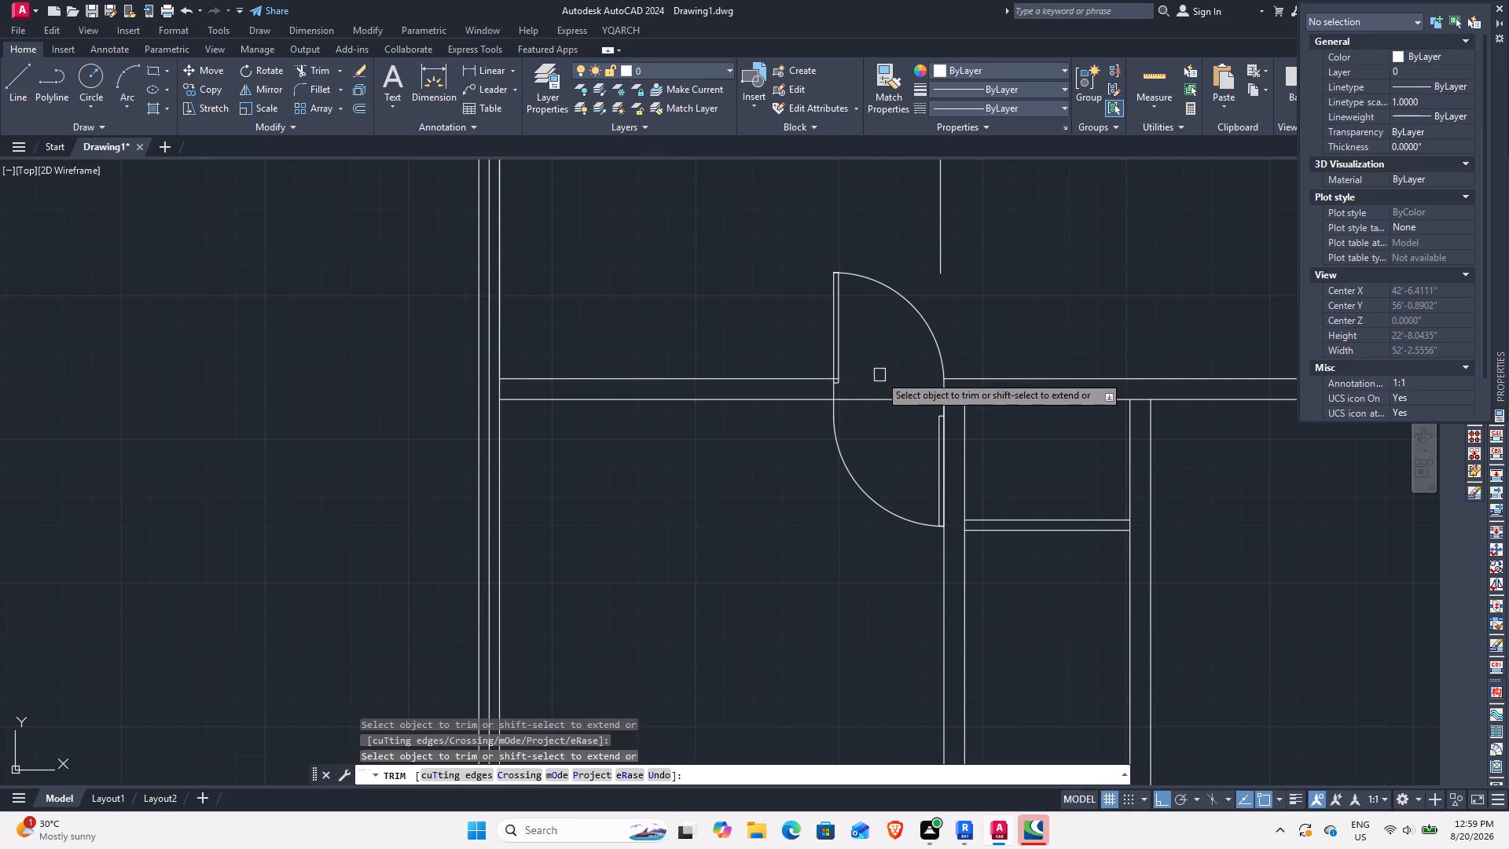
{"action": "key", "text": "Escape"}
Copy the door in the large room's top wall from its hinge-side lower end to the small room's lower partition, at the partition line's left end.
{"action": "scroll", "coordinate": [812, 404], "scroll_direction": "up", "scroll_amount": 1}
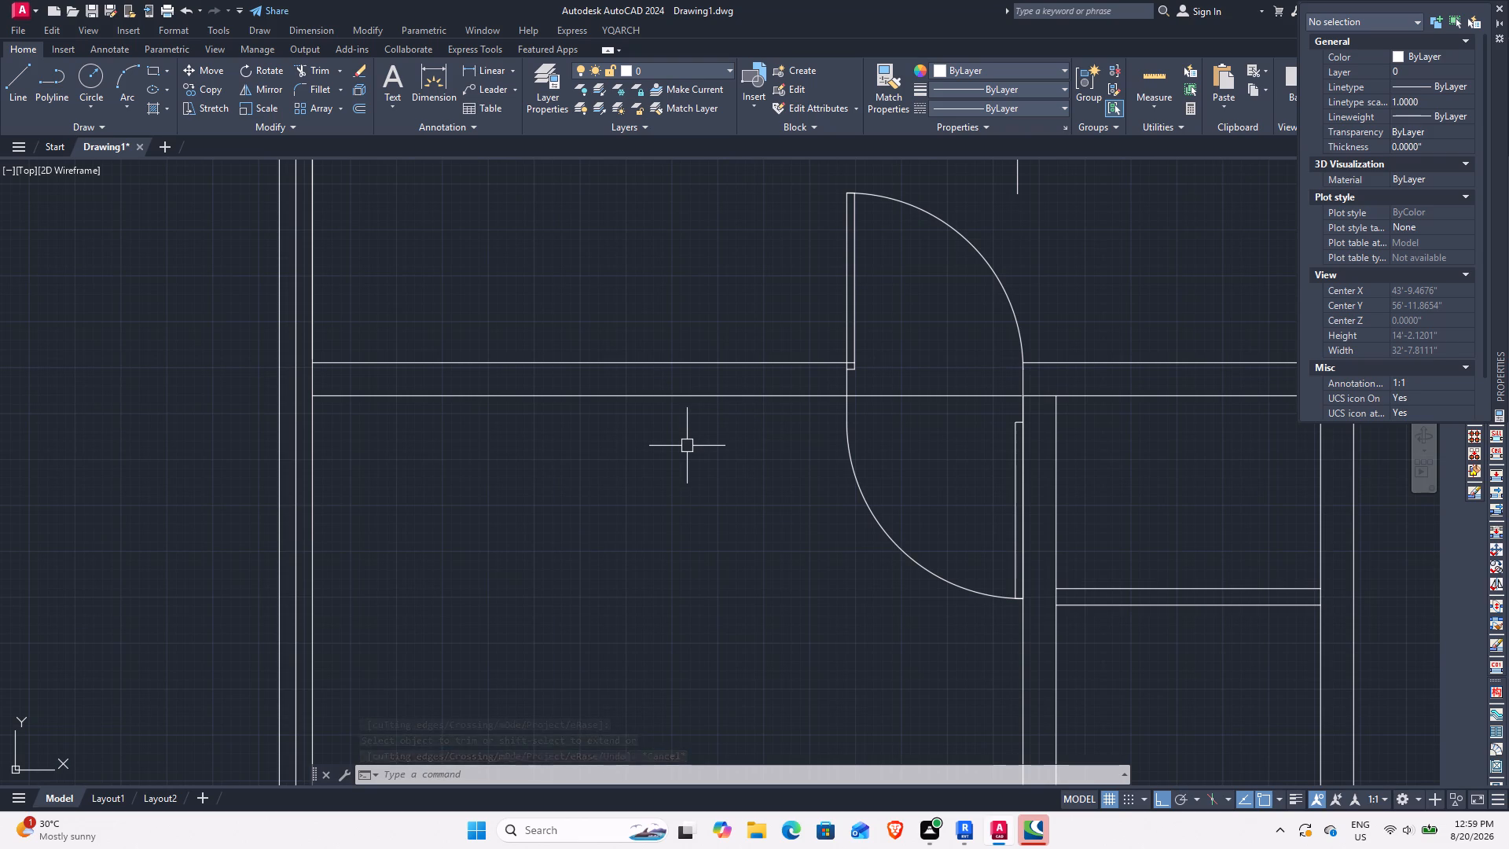
{"action": "middle_click_drag", "start_coordinate": [562, 425], "coordinate": [616, 550]}
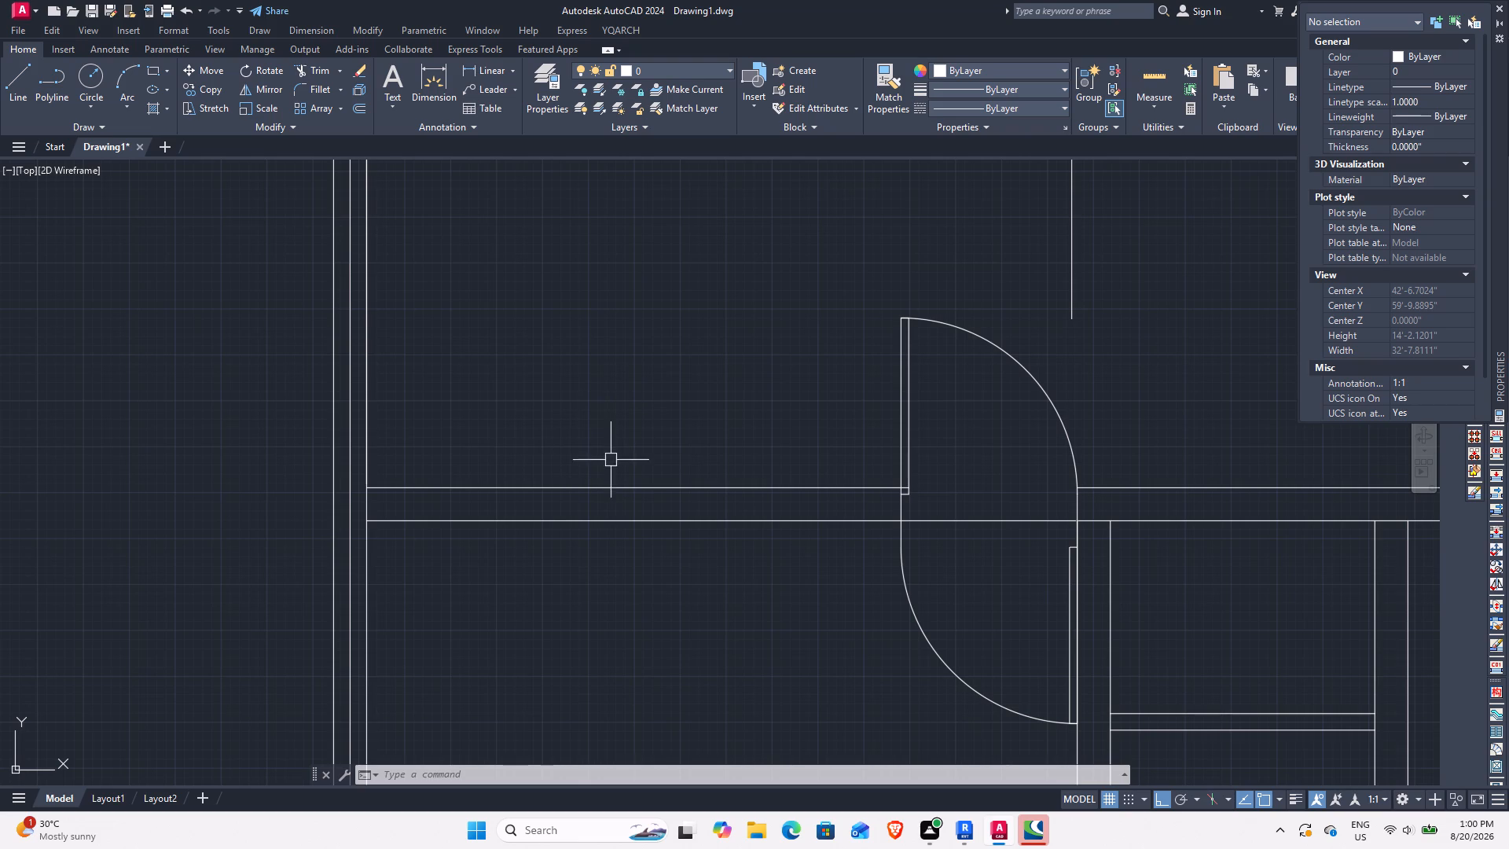
{"action": "scroll", "coordinate": [829, 519], "scroll_direction": "down", "scroll_amount": 2}
{"action": "middle_click_drag", "start_coordinate": [966, 406], "coordinate": [817, 536]}
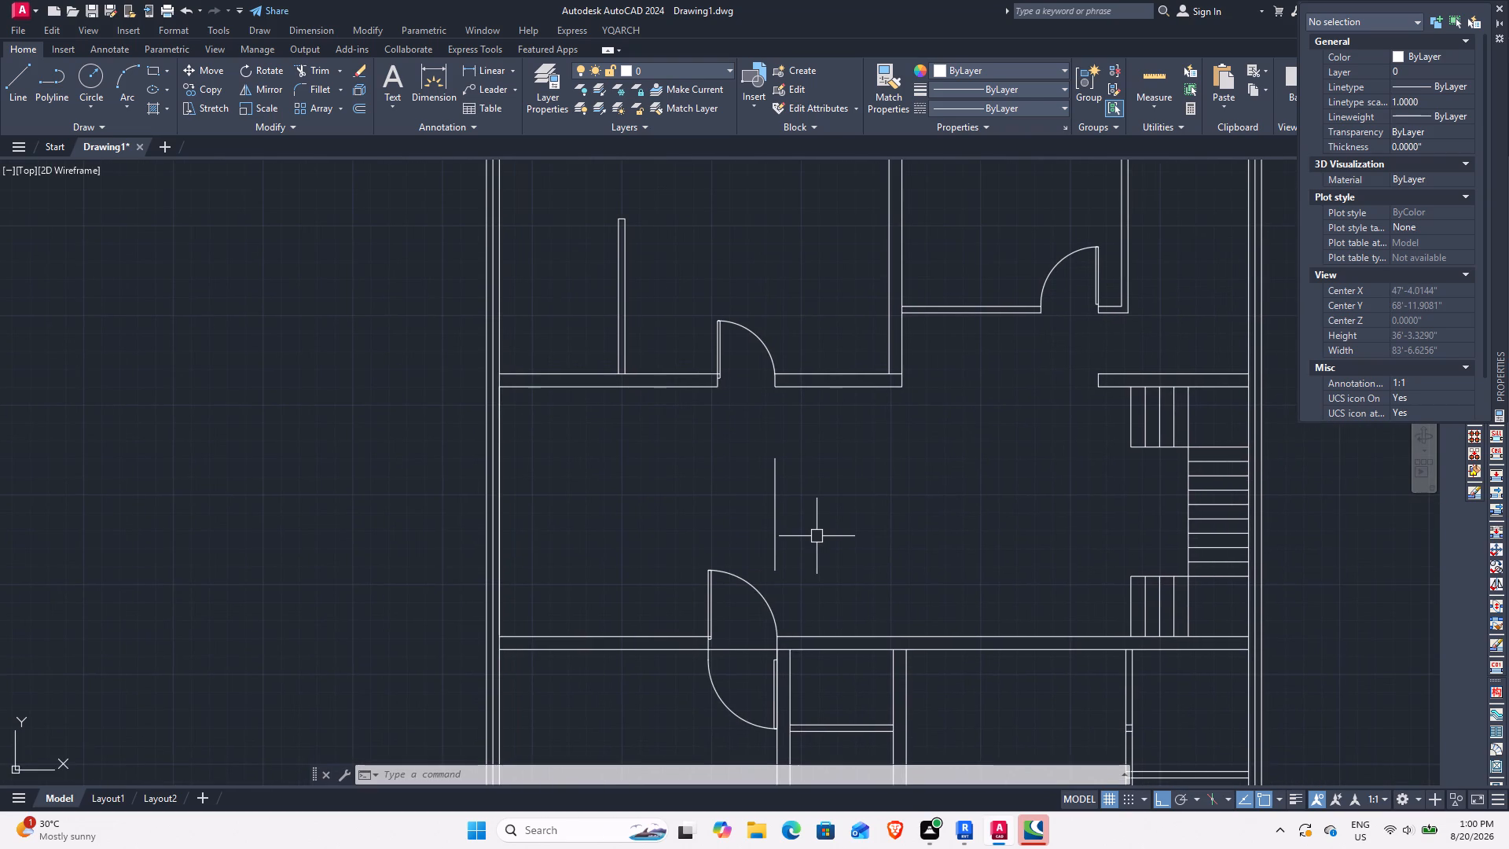
{"action": "middle_click_drag", "start_coordinate": [868, 560], "coordinate": [849, 486]}
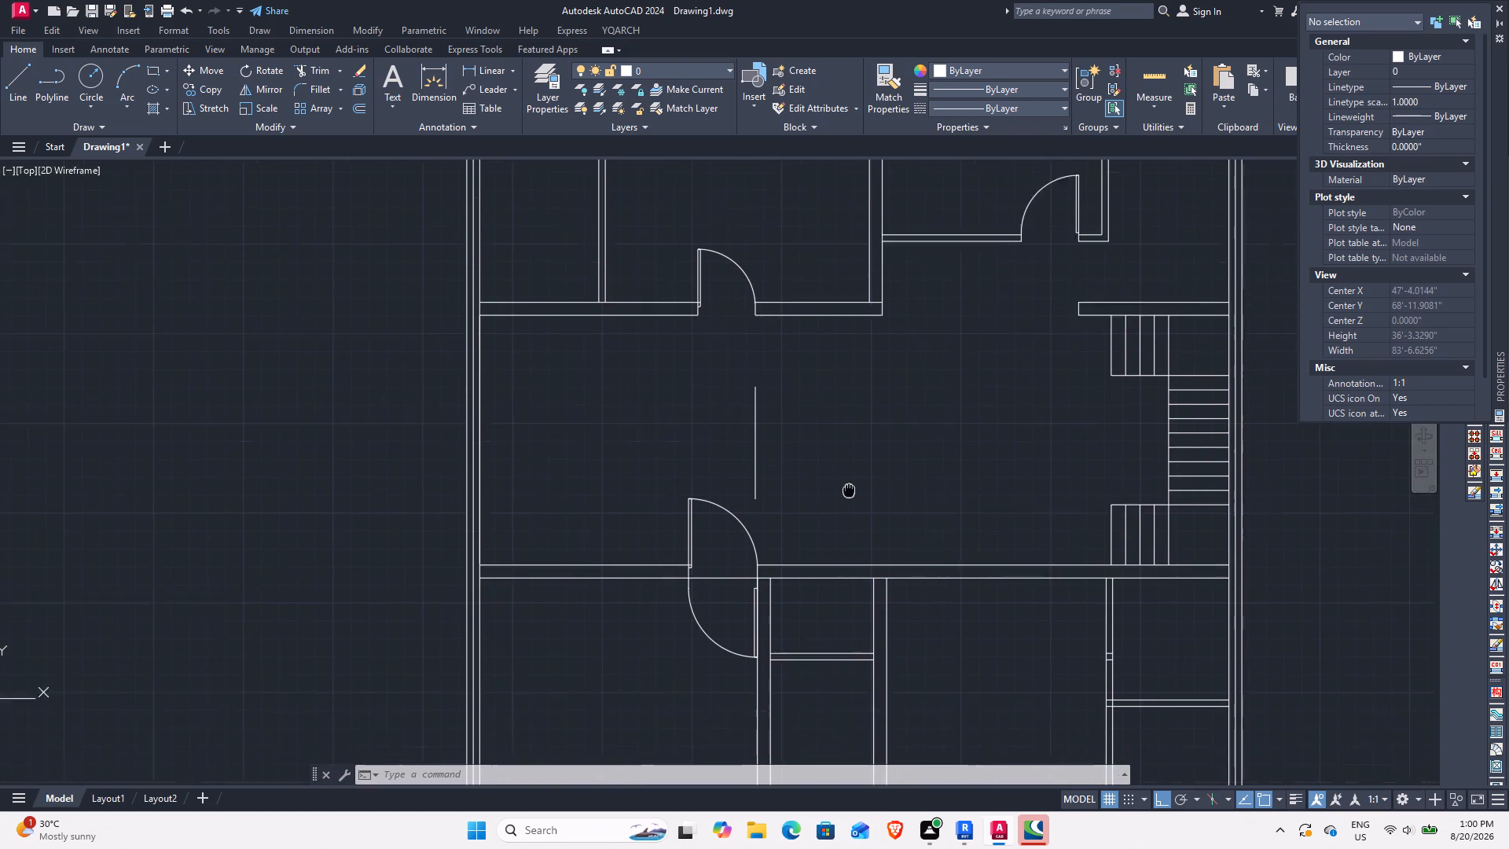
{"action": "middle_click_drag", "start_coordinate": [849, 486], "coordinate": [850, 443]}
{"action": "middle_click_drag", "start_coordinate": [956, 312], "coordinate": [894, 411]}
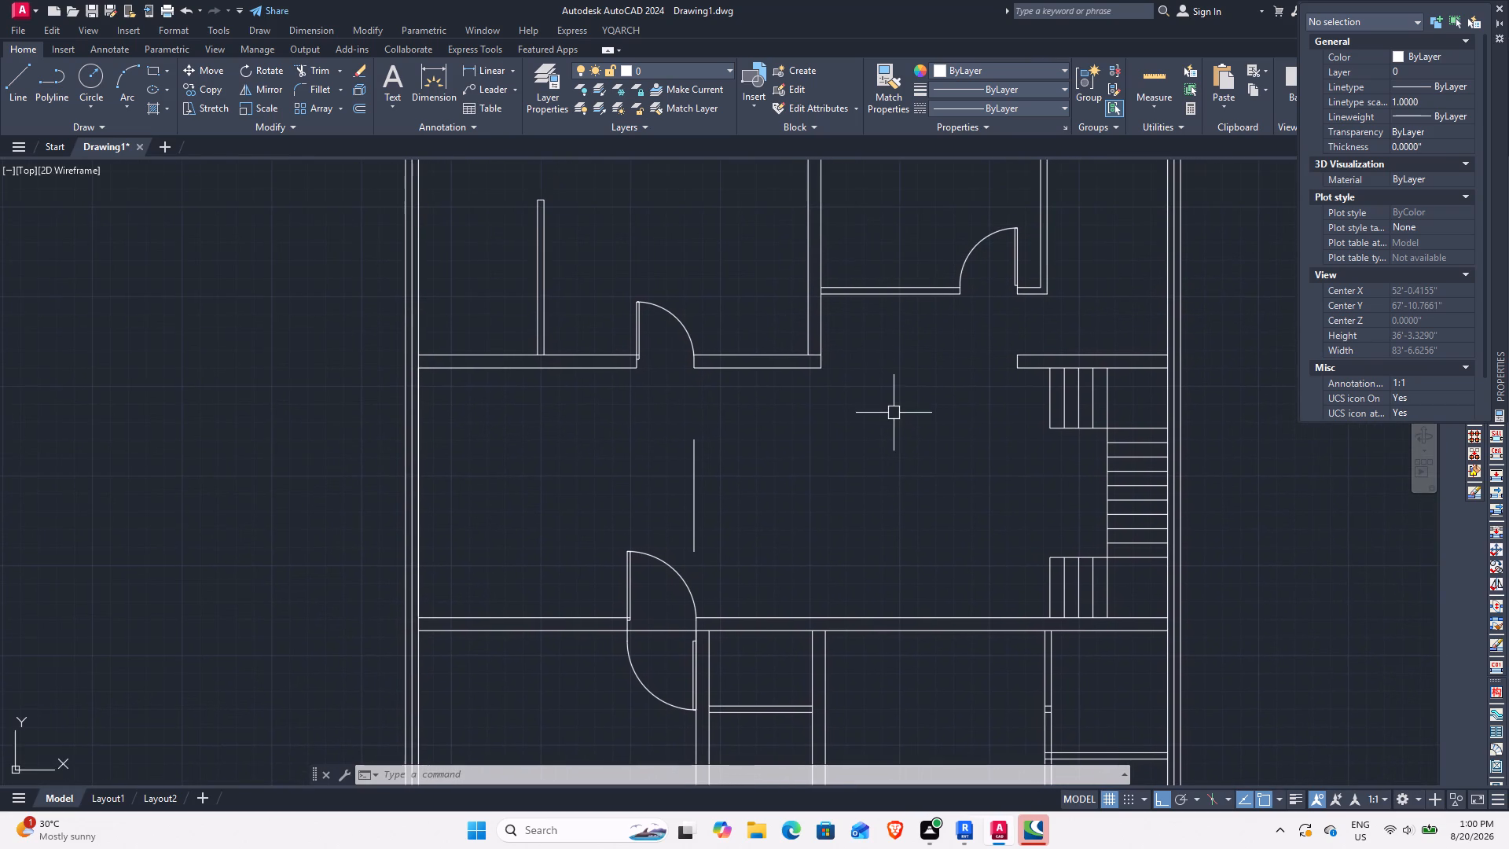
{"action": "left_click", "coordinate": [642, 324]}
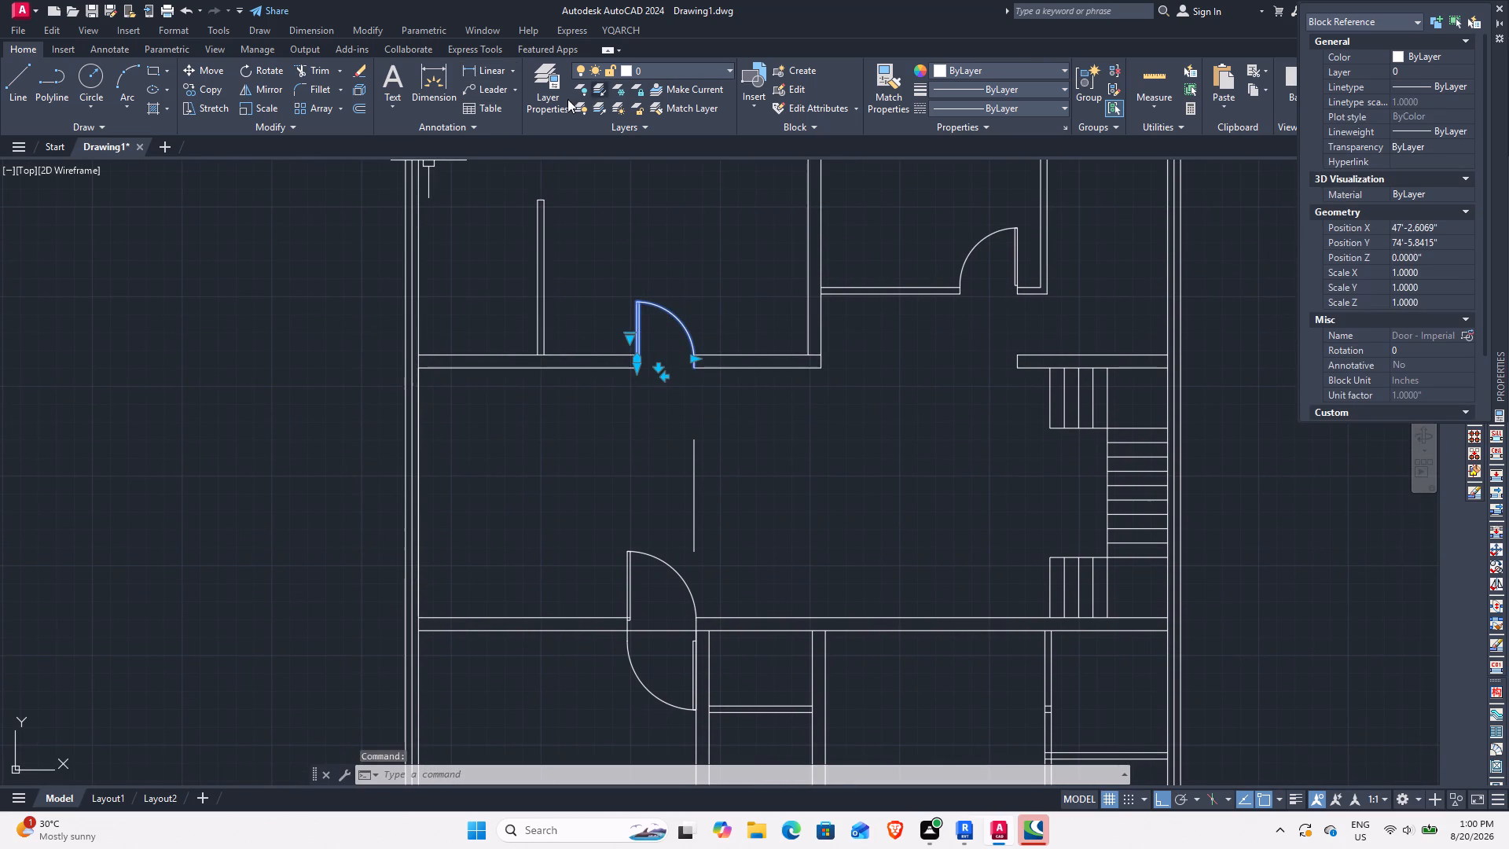
{"action": "left_click", "coordinate": [192, 84]}
{"action": "left_click", "coordinate": [633, 367]}
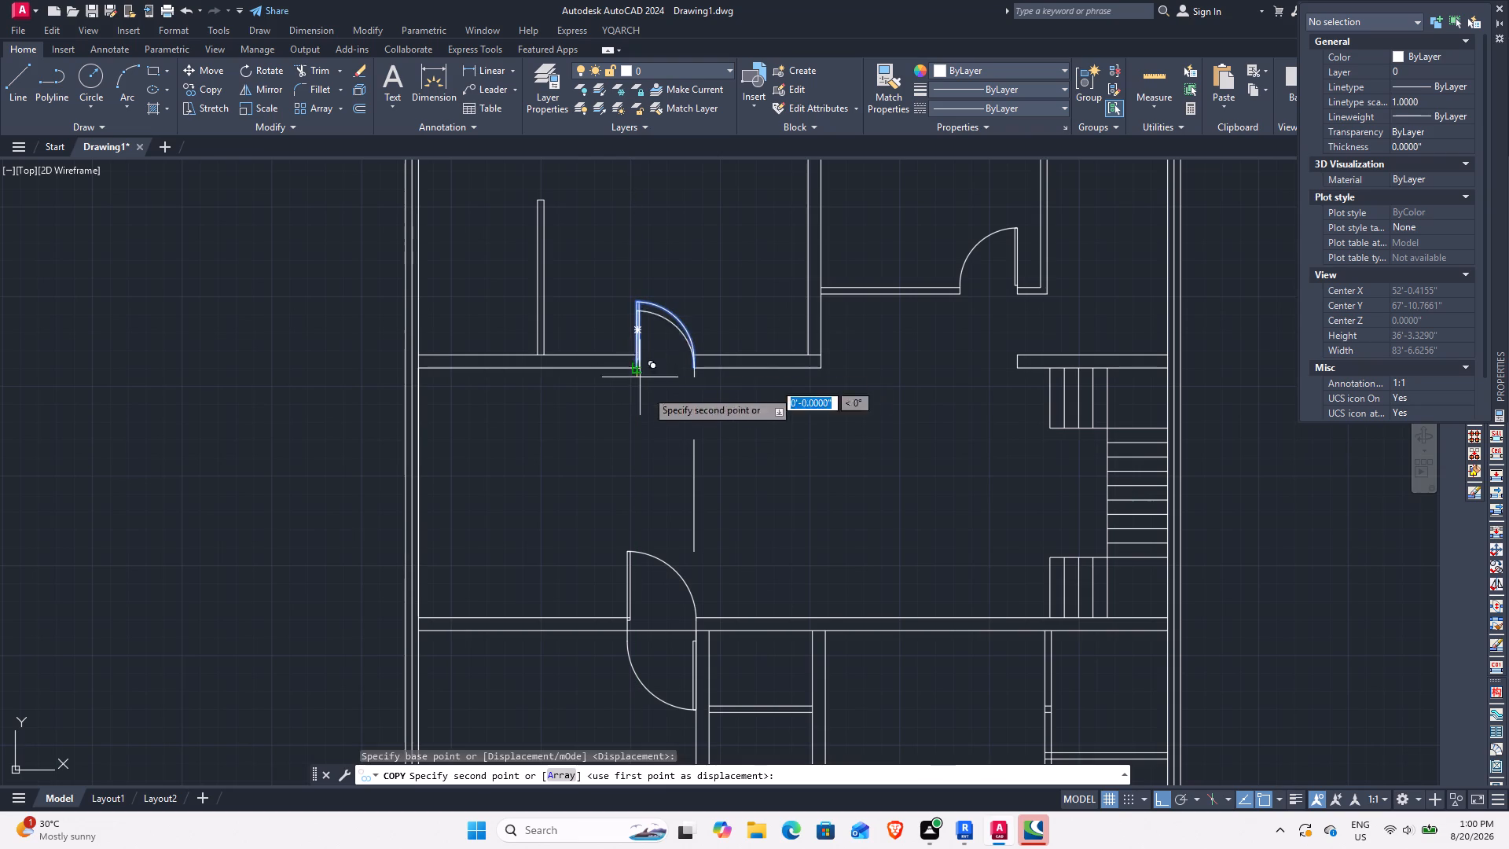
{"action": "middle_click_drag", "start_coordinate": [737, 587], "coordinate": [715, 449]}
{"action": "scroll", "coordinate": [692, 559], "scroll_direction": "up", "scroll_amount": 3}
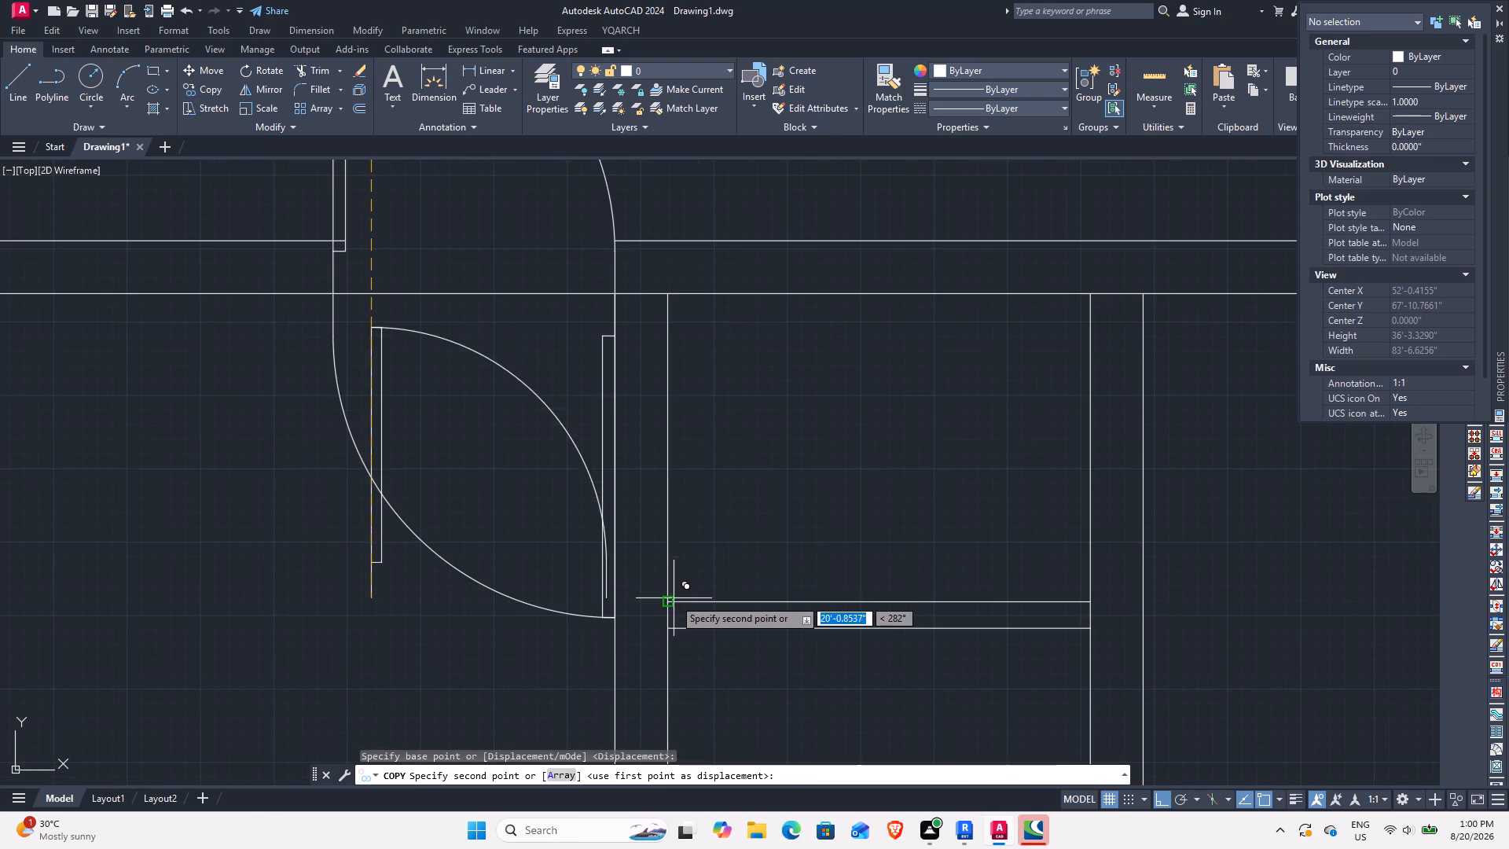
{"action": "left_click", "coordinate": [670, 601]}
{"action": "key", "text": "Escape"}
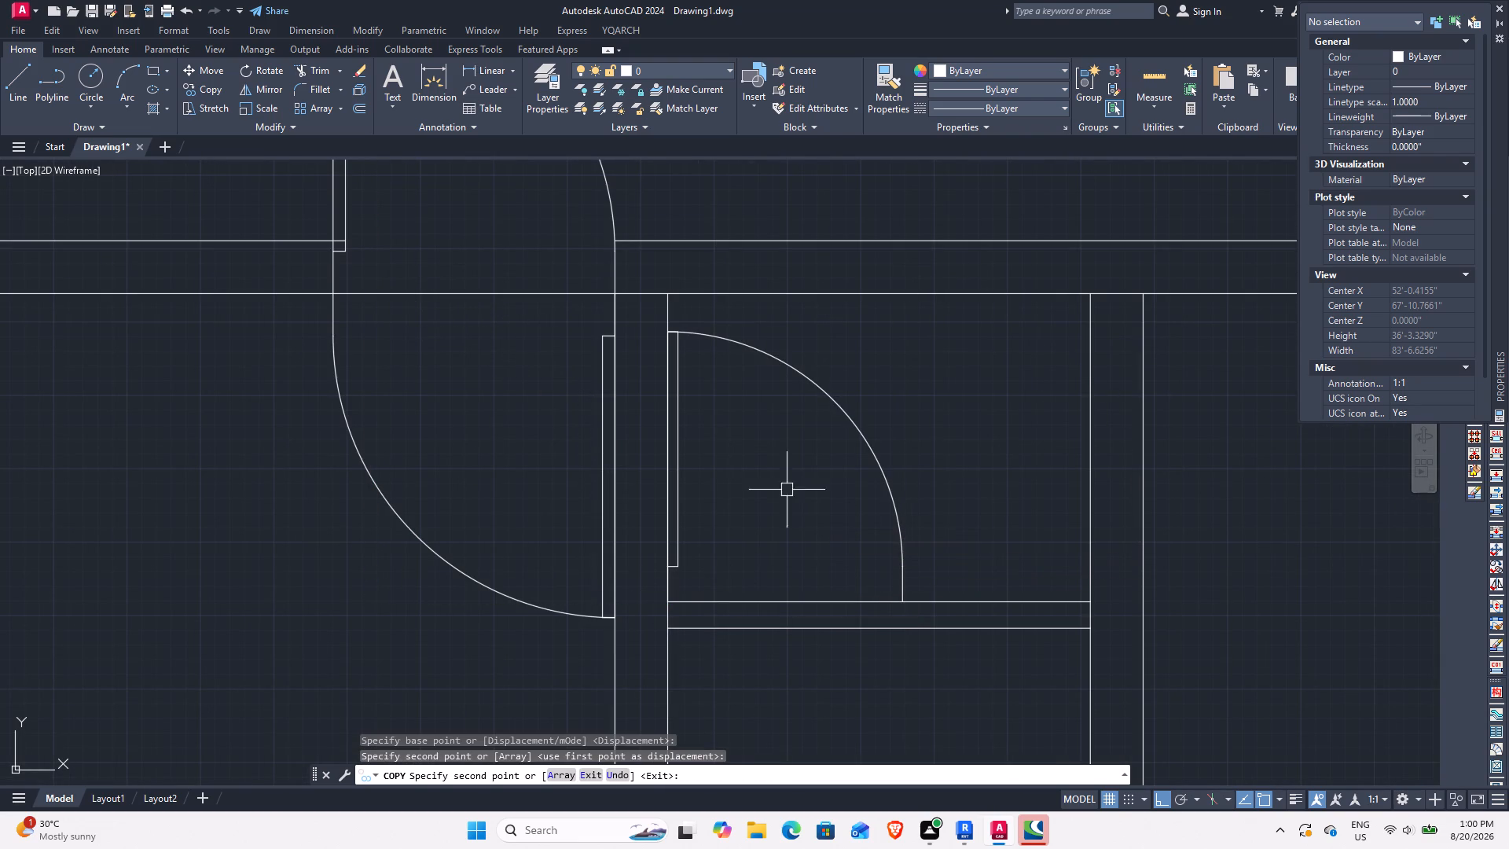
Flip the copied door vertically so it swings below the small room's partition.
{"action": "left_click", "coordinate": [685, 440]}
{"action": "left_click", "coordinate": [679, 437]}
{"action": "left_click", "coordinate": [675, 430]}
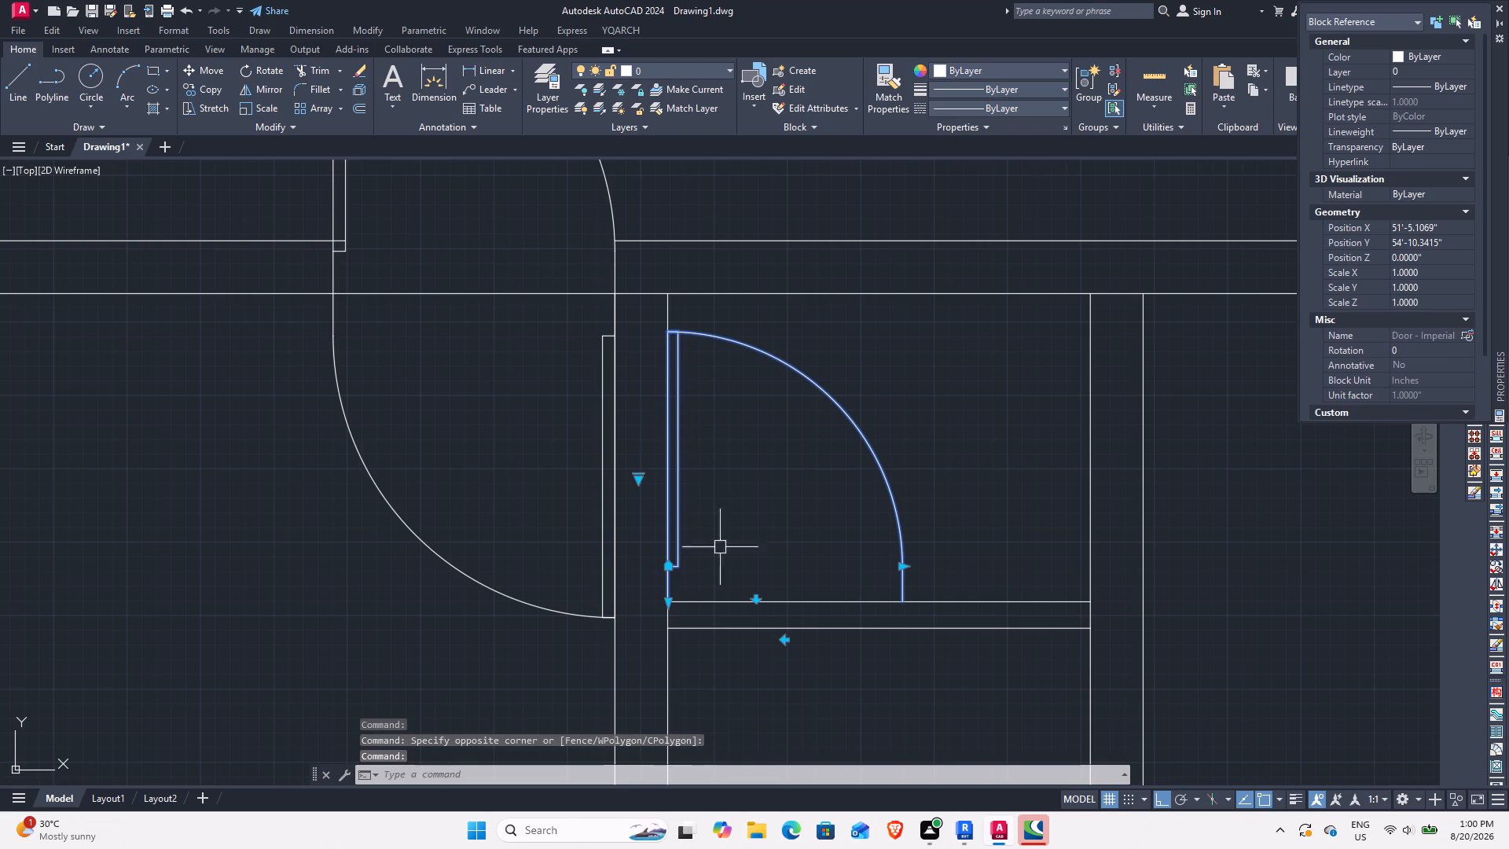
{"action": "left_click", "coordinate": [753, 602]}
Move the flipped door down 6" so its hinge jamb's upper end meets the partition's upper line at the wall.
{"action": "middle_click_drag", "start_coordinate": [743, 538], "coordinate": [743, 351]}
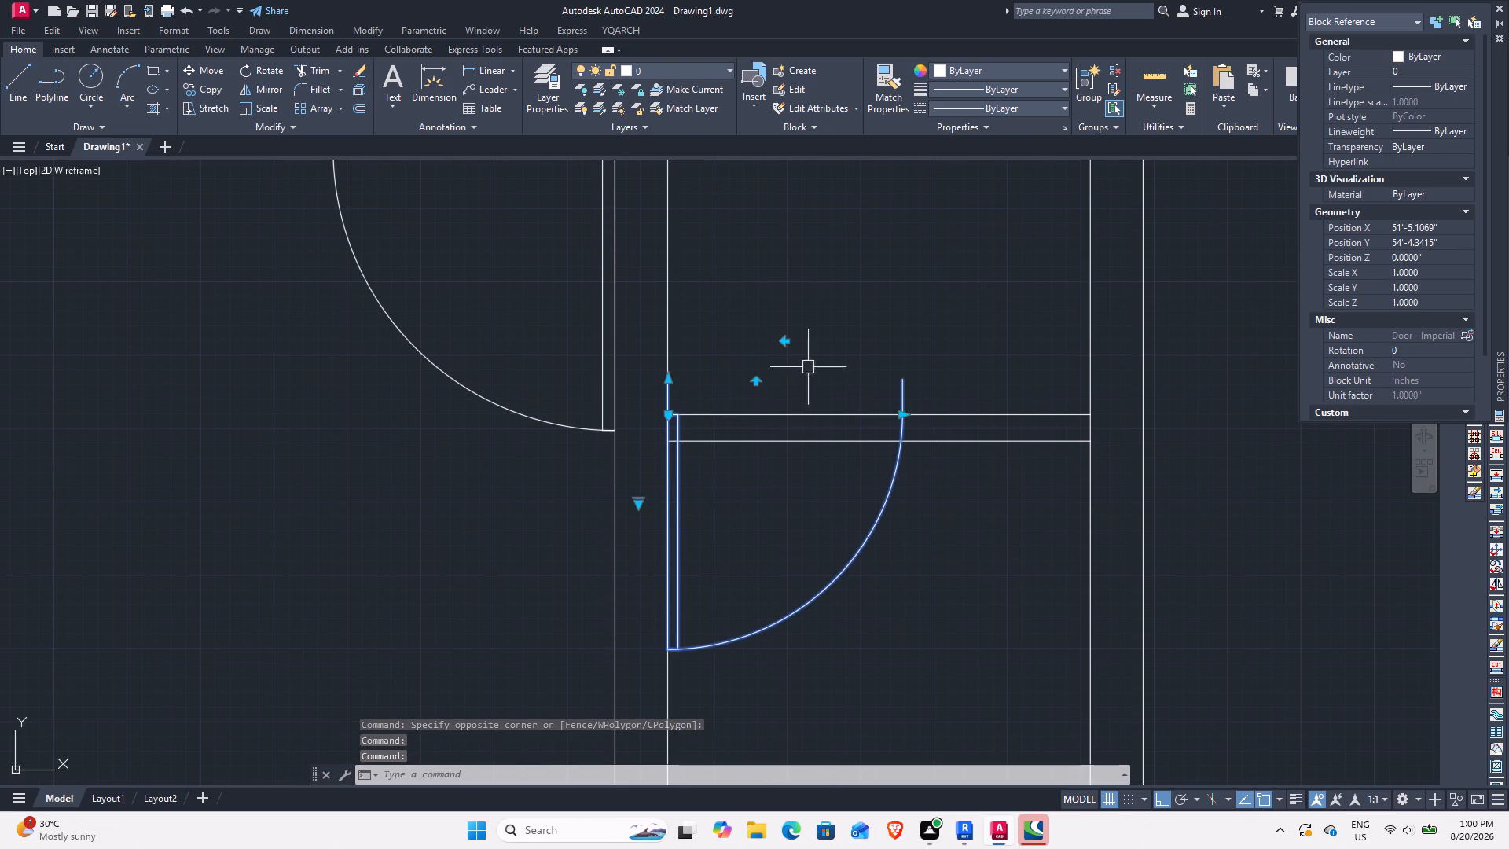
{"action": "type", "text": "M"}
{"action": "key", "text": "space"}
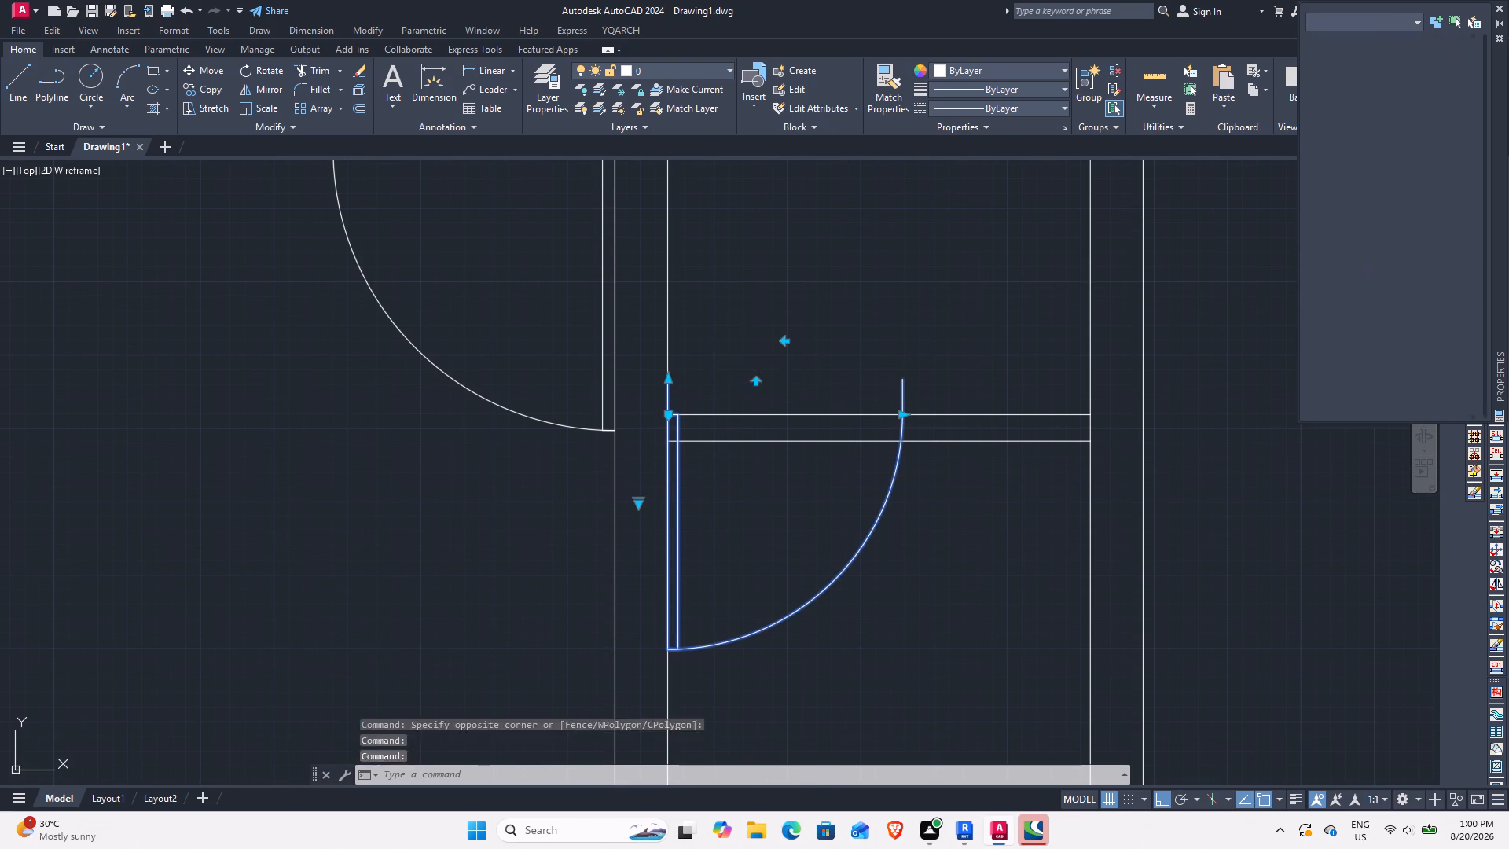
{"action": "left_click", "coordinate": [662, 383]}
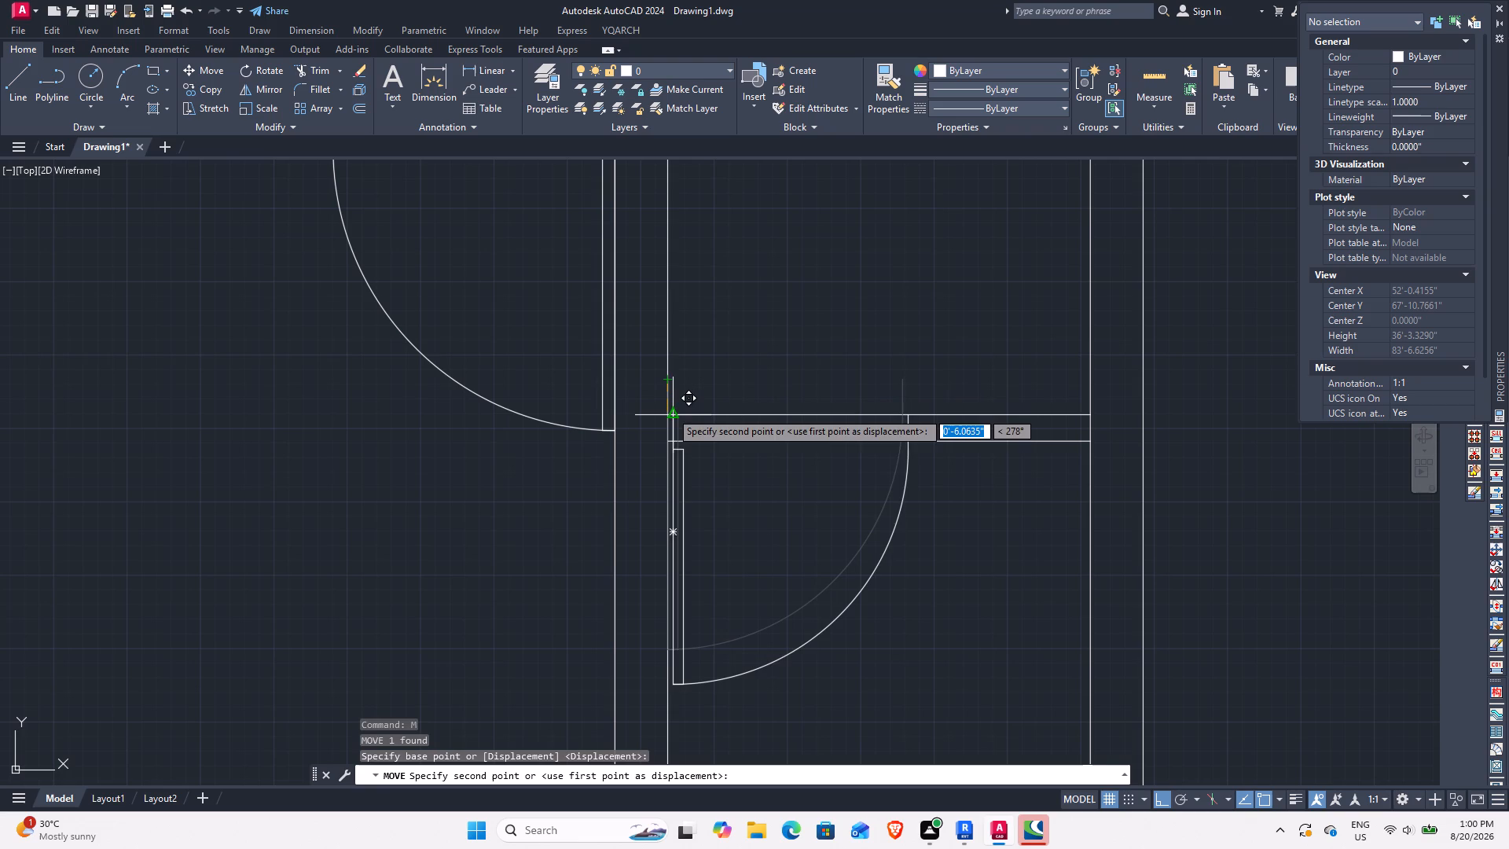
{"action": "left_click", "coordinate": [666, 418]}
{"action": "key", "text": "Escape"}
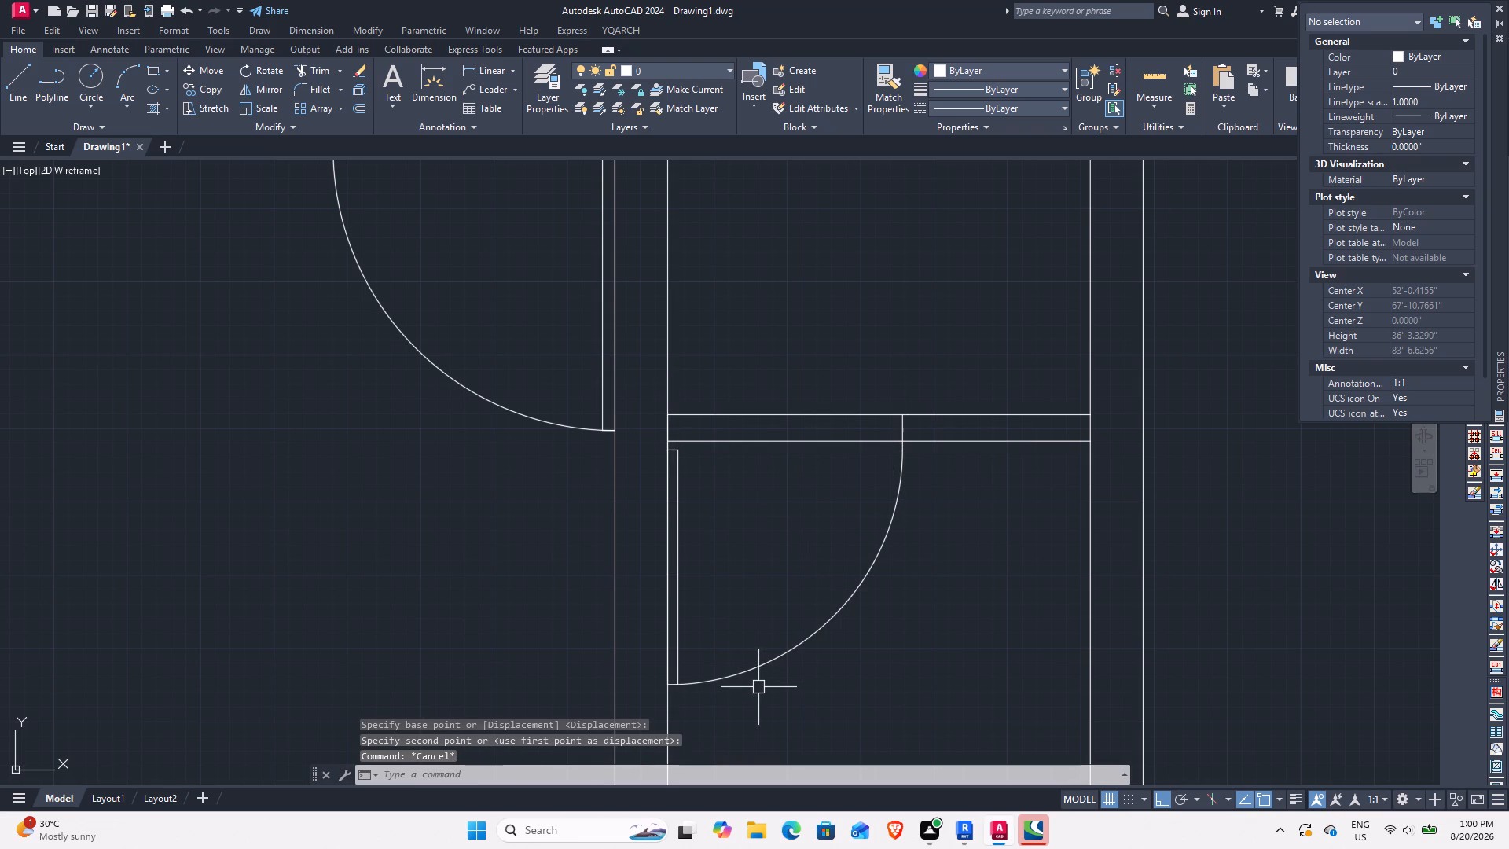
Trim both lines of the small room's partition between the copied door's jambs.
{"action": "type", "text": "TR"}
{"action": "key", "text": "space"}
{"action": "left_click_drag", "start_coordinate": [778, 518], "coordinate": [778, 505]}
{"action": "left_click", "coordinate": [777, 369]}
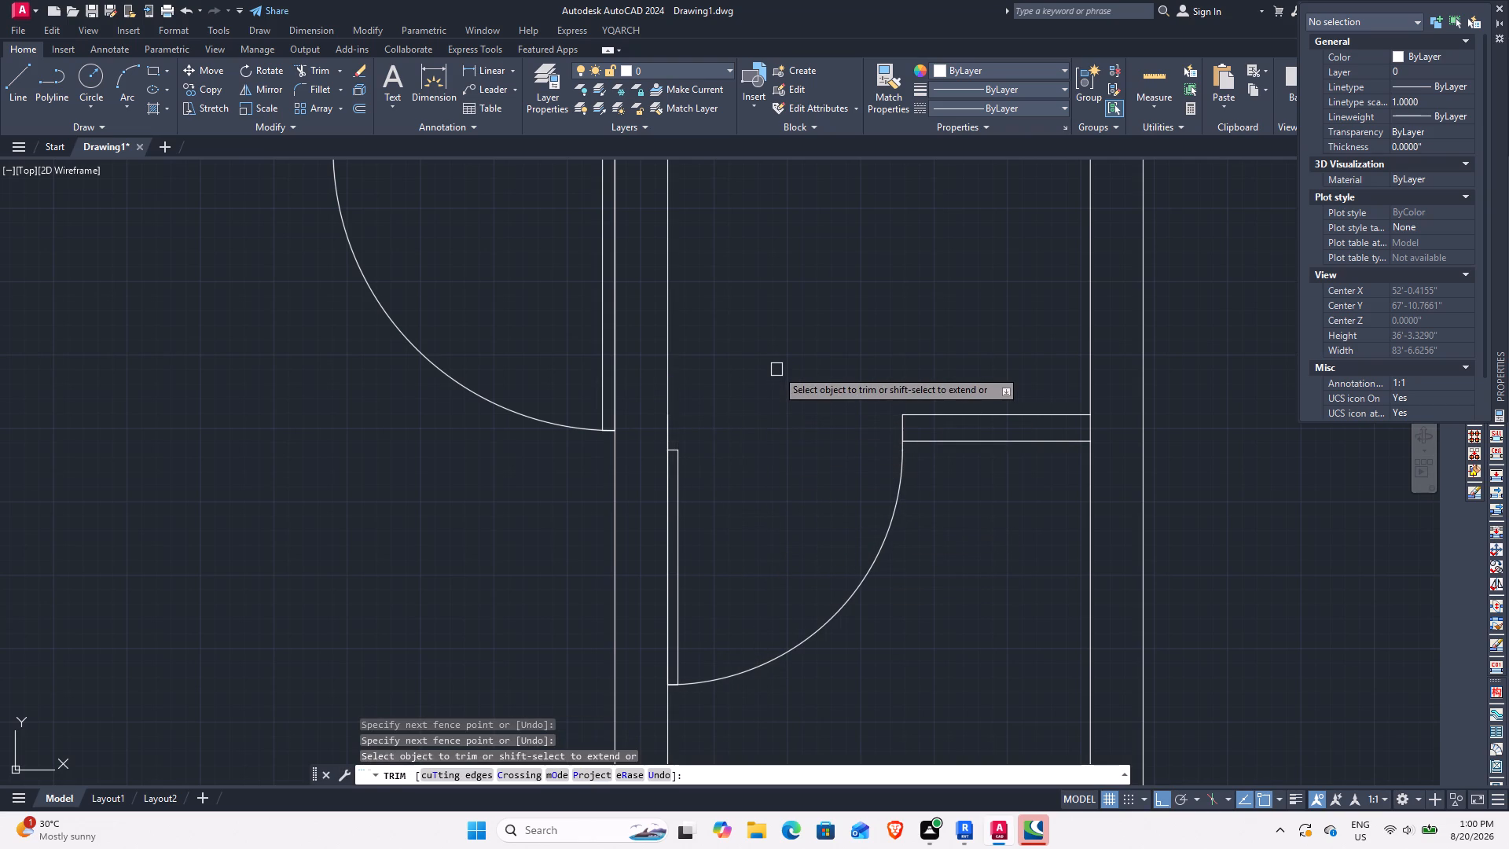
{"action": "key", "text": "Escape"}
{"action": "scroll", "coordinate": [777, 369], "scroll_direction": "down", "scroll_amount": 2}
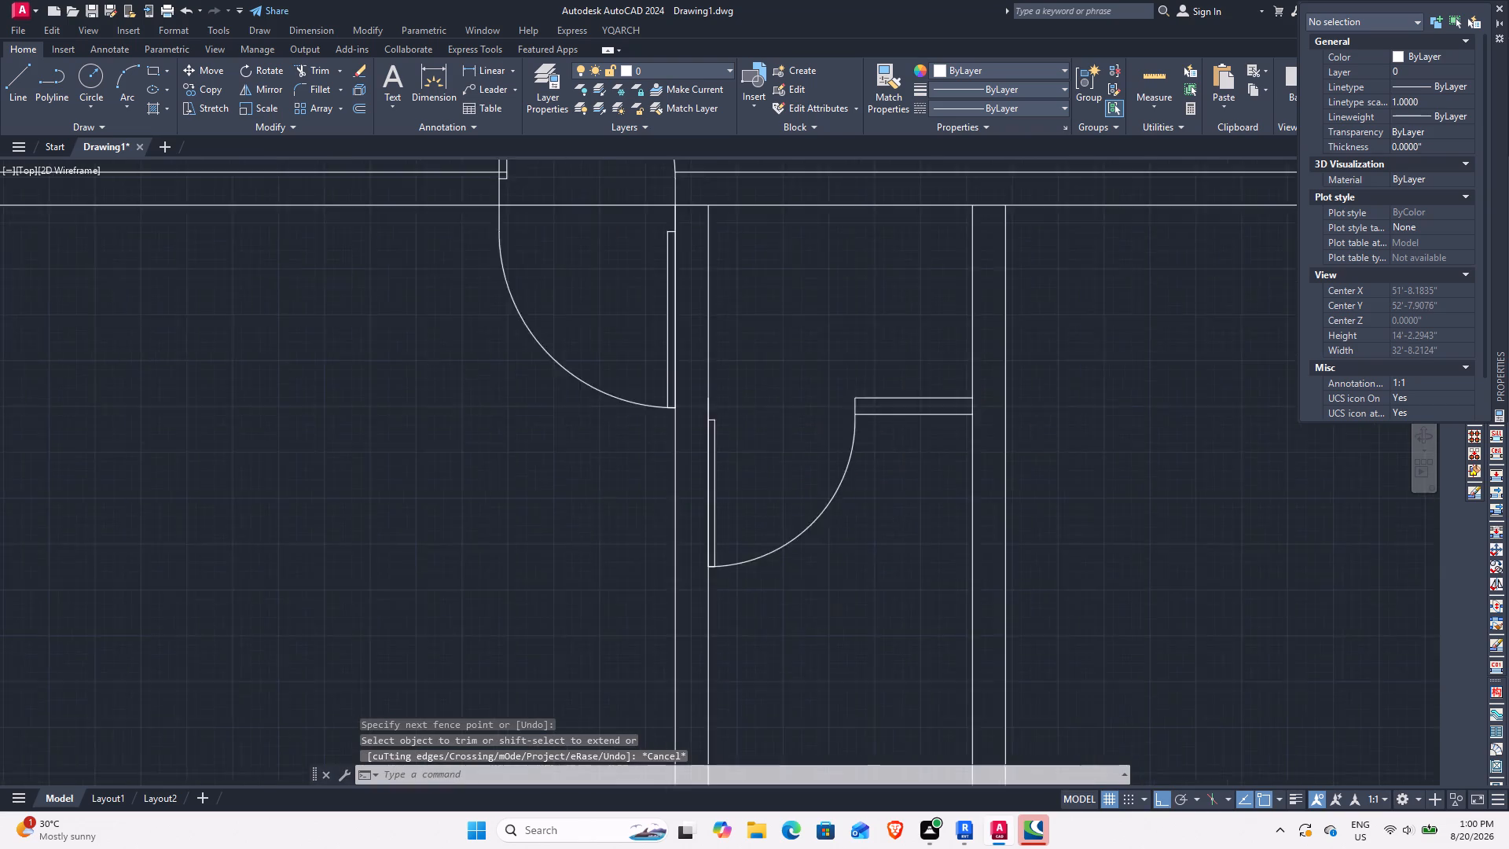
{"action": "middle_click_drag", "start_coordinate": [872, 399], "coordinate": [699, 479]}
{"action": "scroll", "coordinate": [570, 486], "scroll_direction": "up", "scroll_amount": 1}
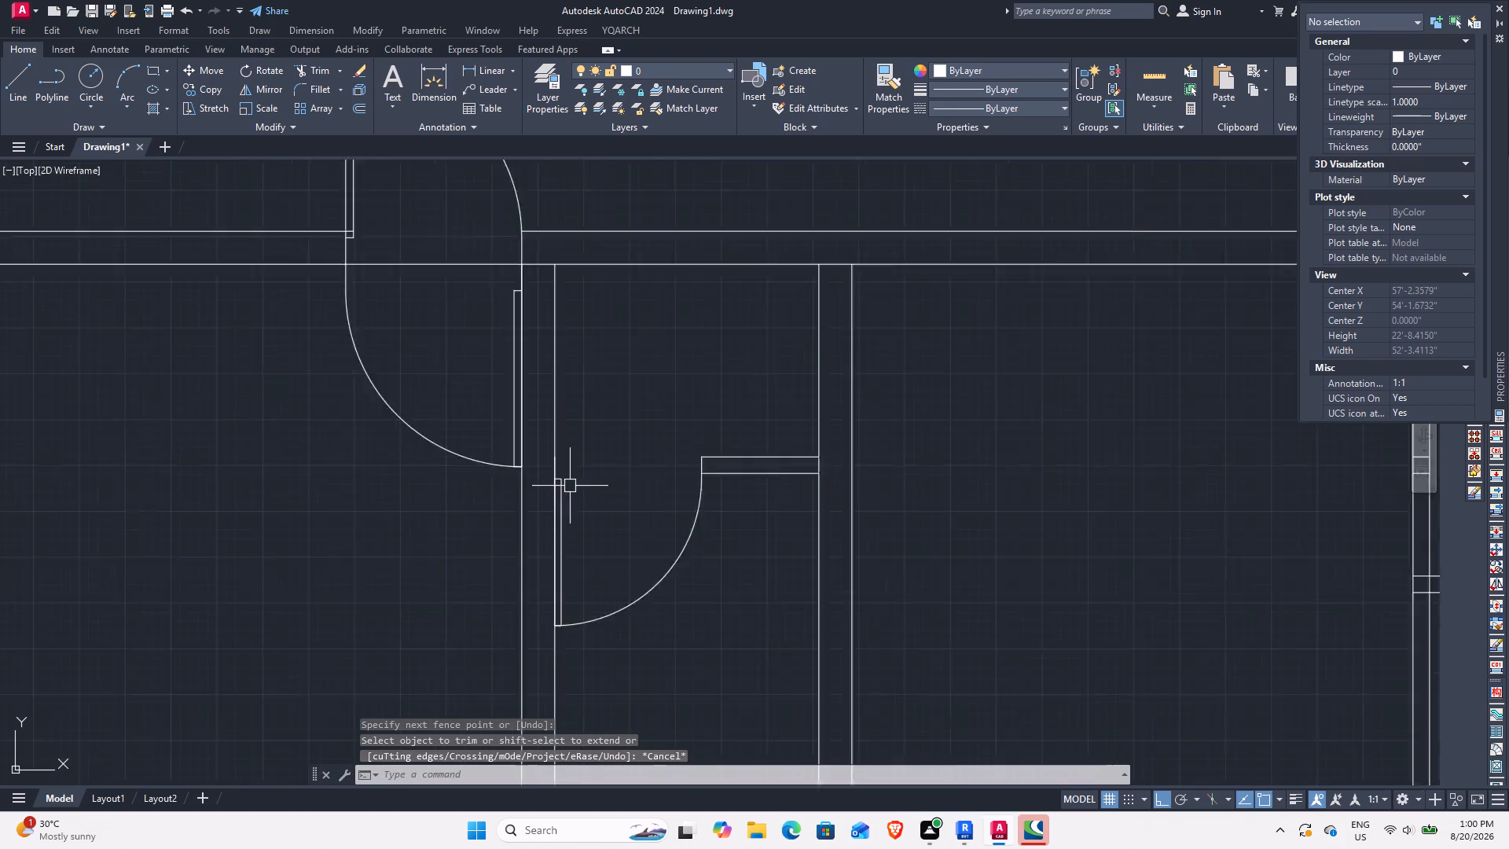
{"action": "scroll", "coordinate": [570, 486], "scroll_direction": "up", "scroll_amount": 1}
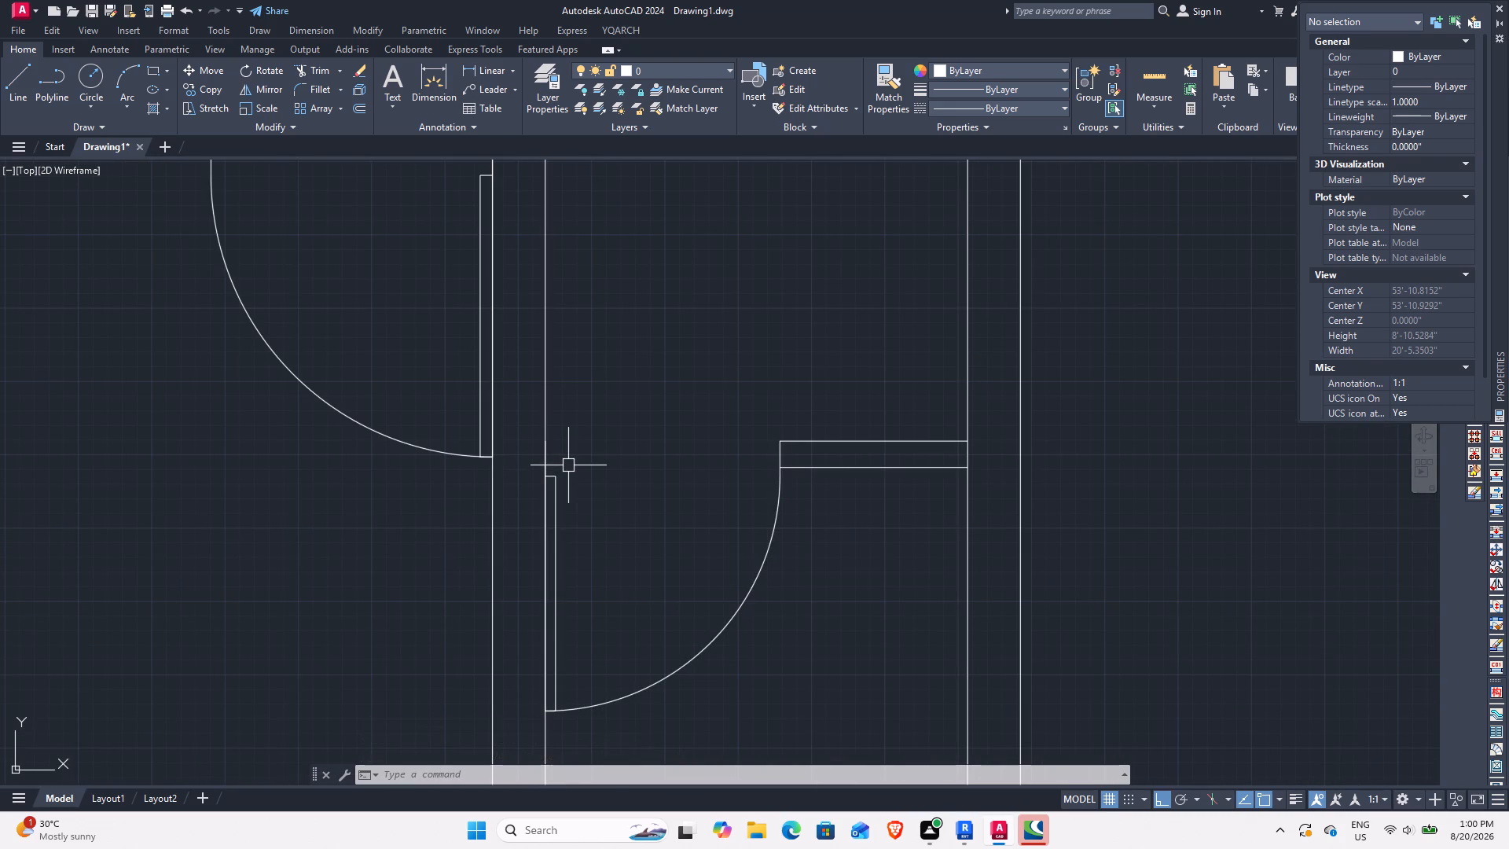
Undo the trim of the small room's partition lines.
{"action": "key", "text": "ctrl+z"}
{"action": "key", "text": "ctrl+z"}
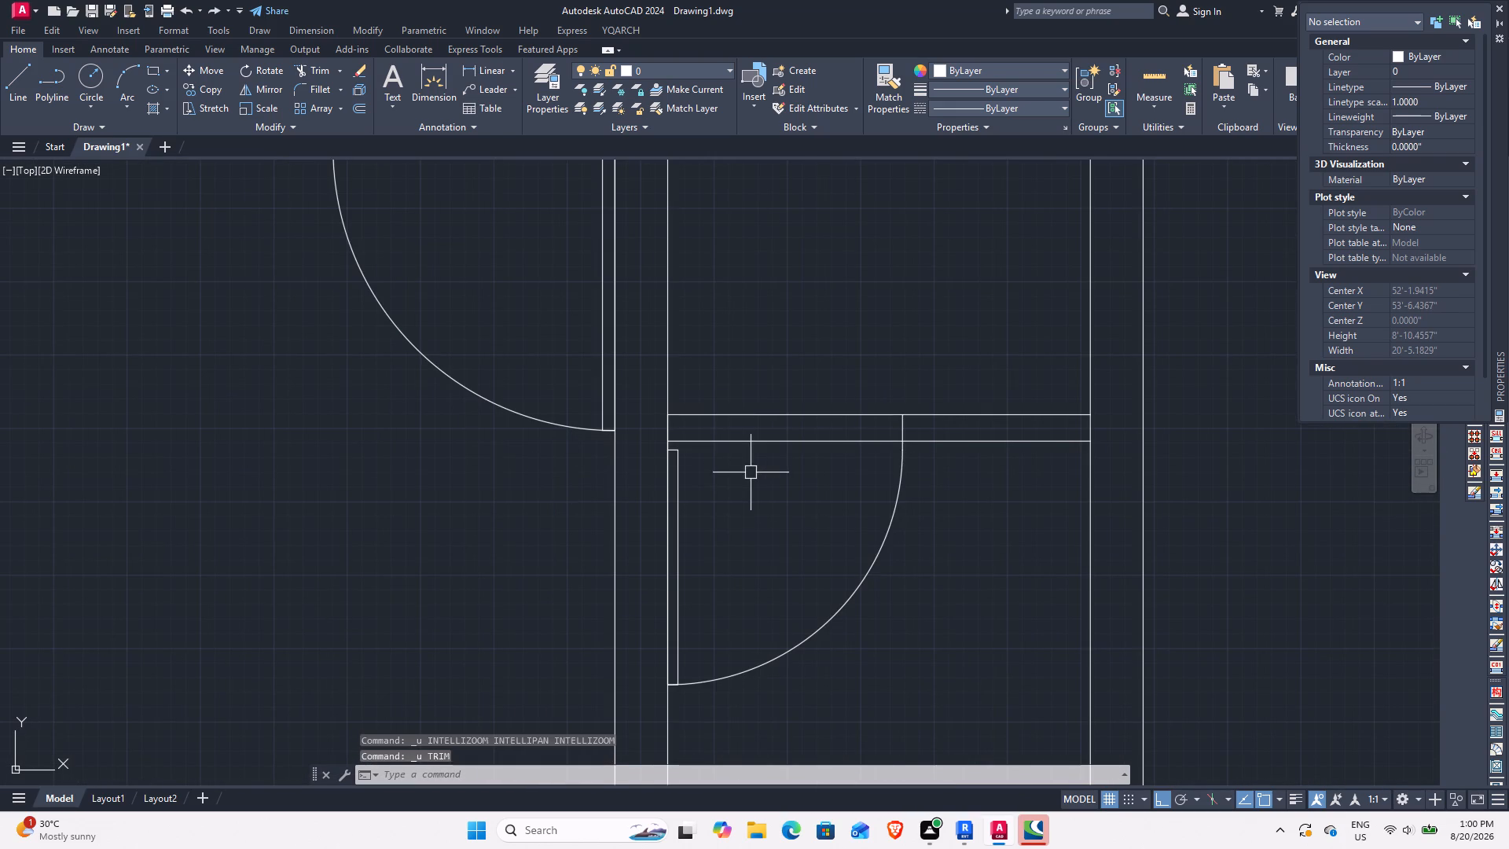
Move the small room's door 1" right along the partition, away from the left wall.
{"action": "left_click", "coordinate": [674, 465]}
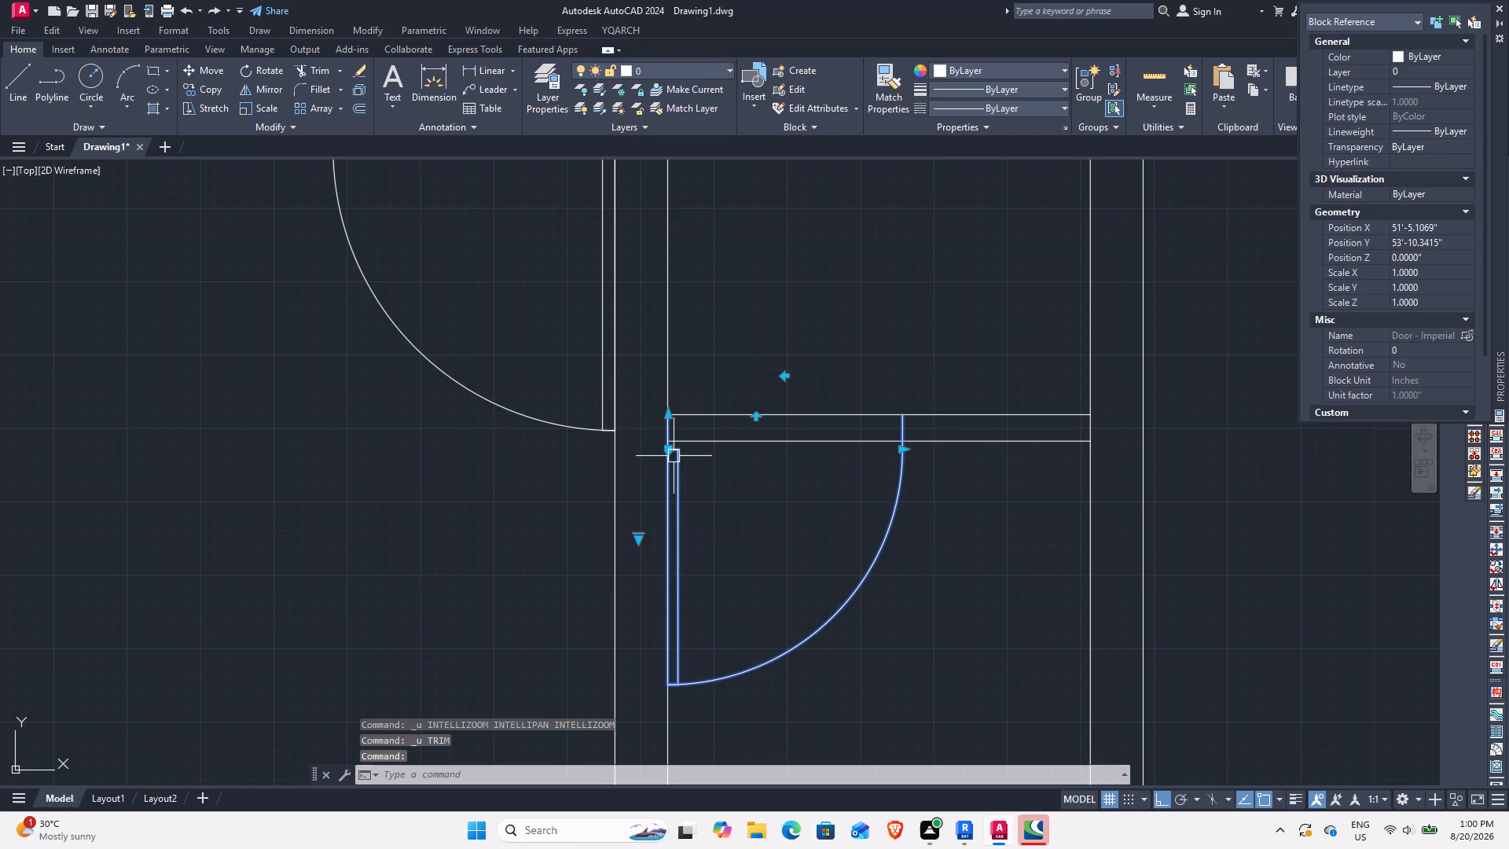
{"action": "type", "text": "M"}
{"action": "key", "text": "space"}
{"action": "left_click", "coordinate": [670, 417]}
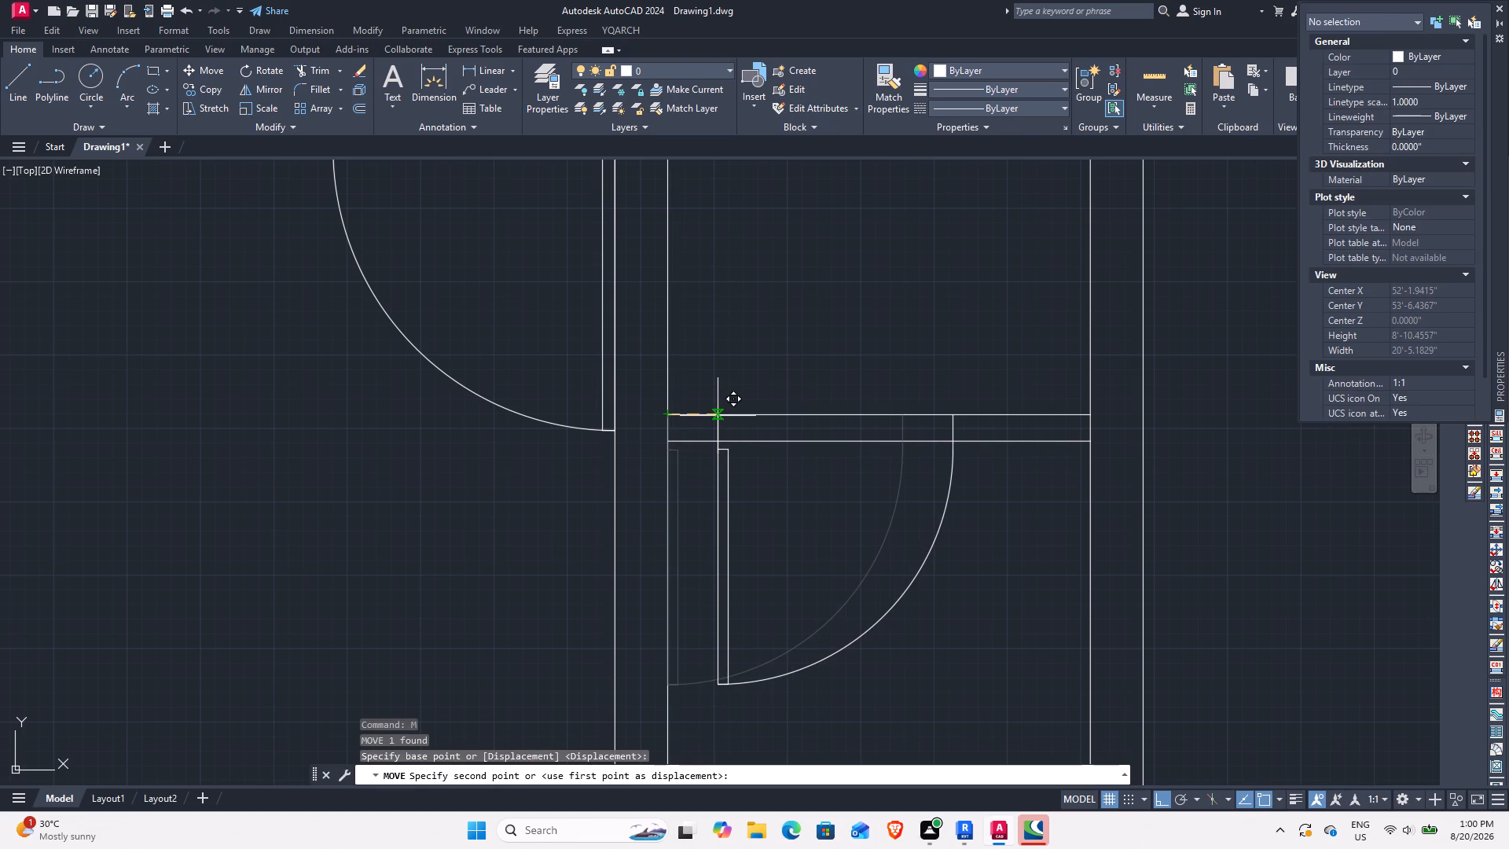
{"action": "type", "text": "20"}
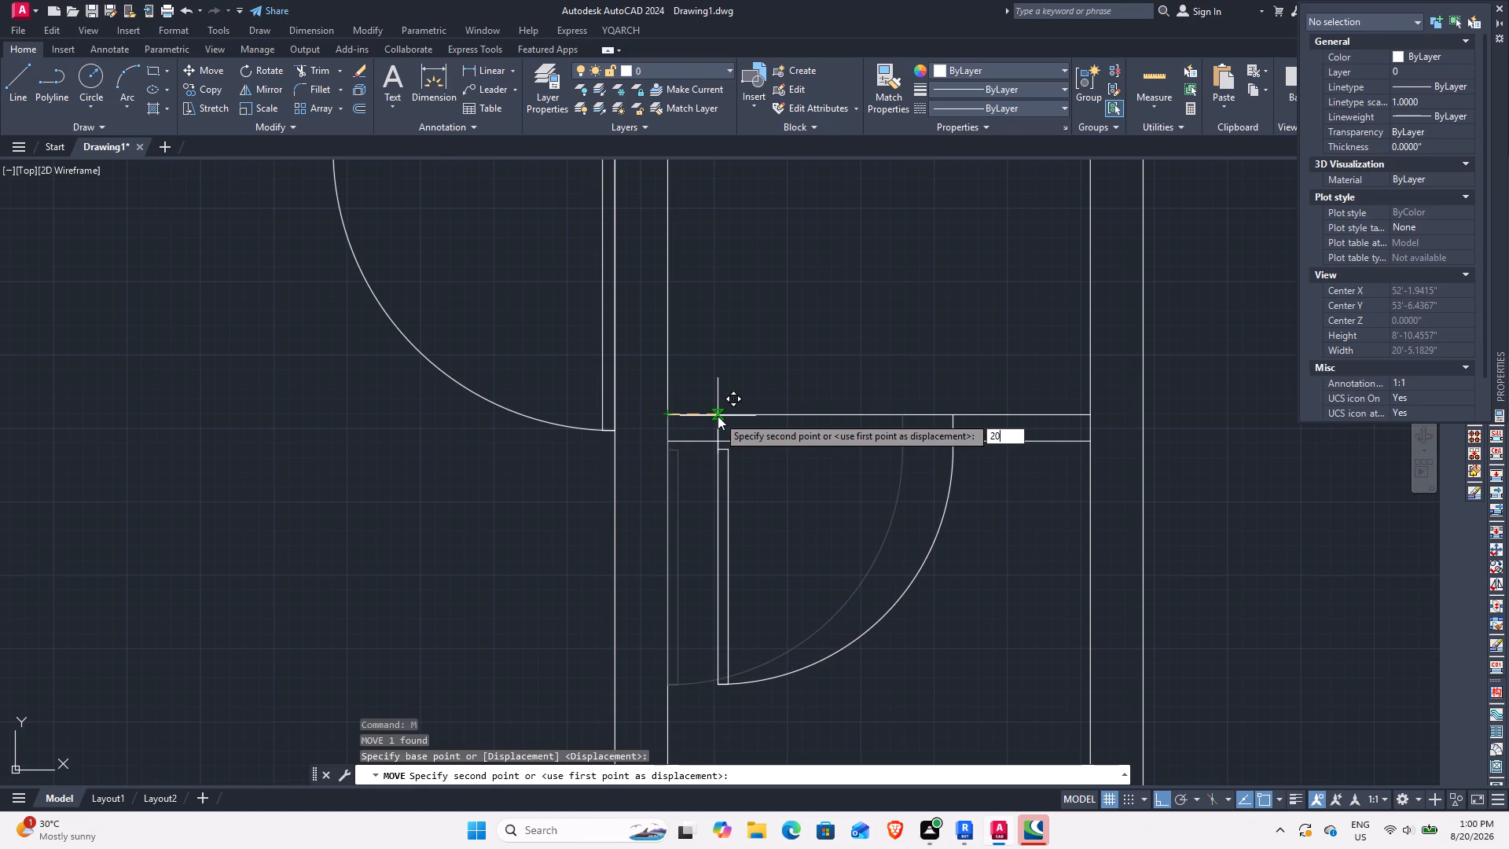
{"action": "key", "text": "BackSpace"}
{"action": "key", "text": "BackSpace"}
{"action": "key", "text": "1"}
{"action": "key", "text": "Return"}
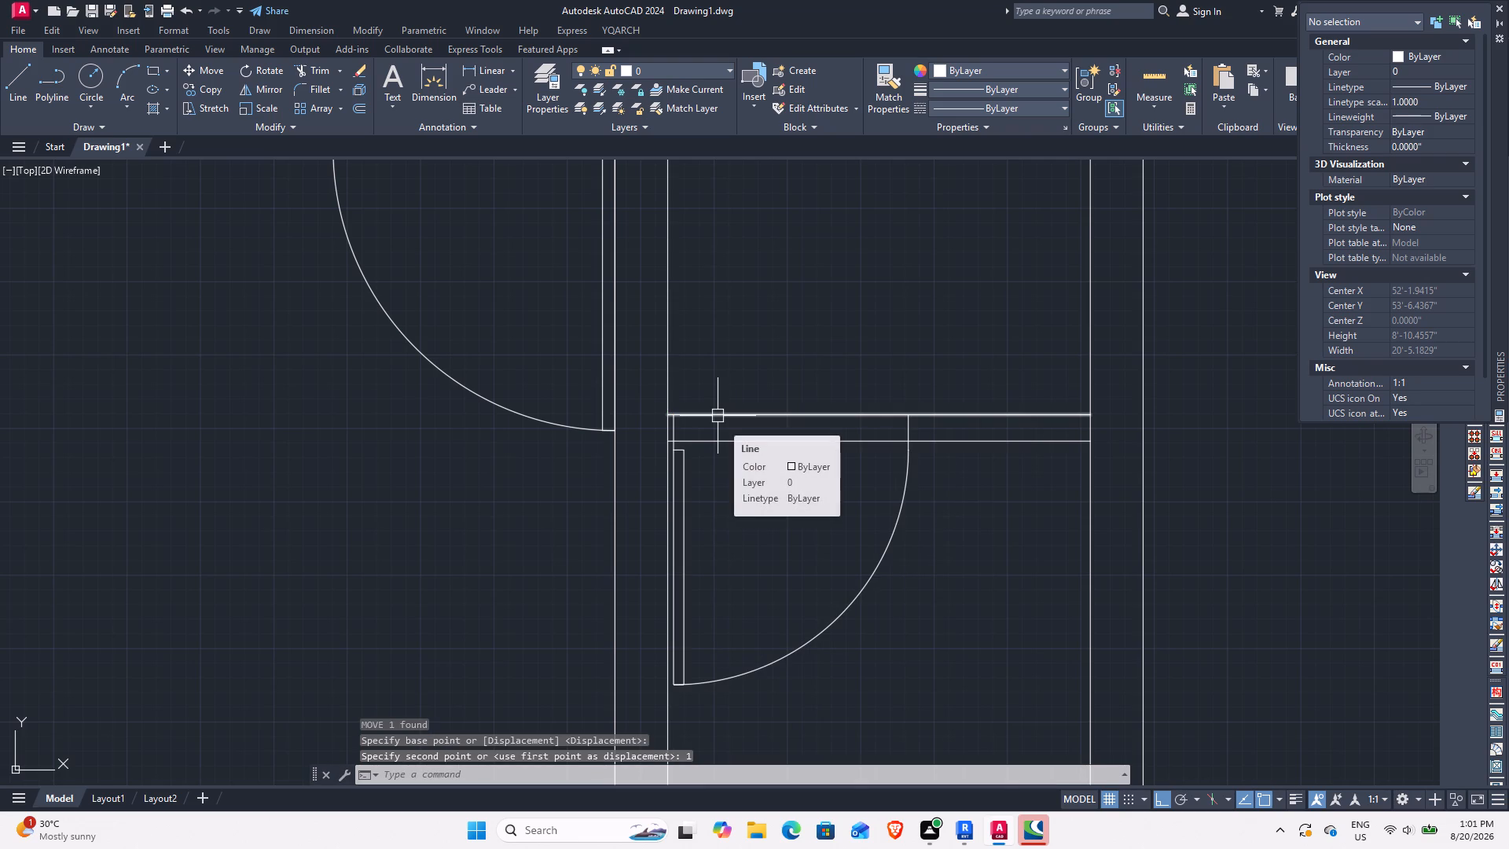
Move the small room's door another 1" right along the partition.
{"action": "left_click", "coordinate": [688, 535]}
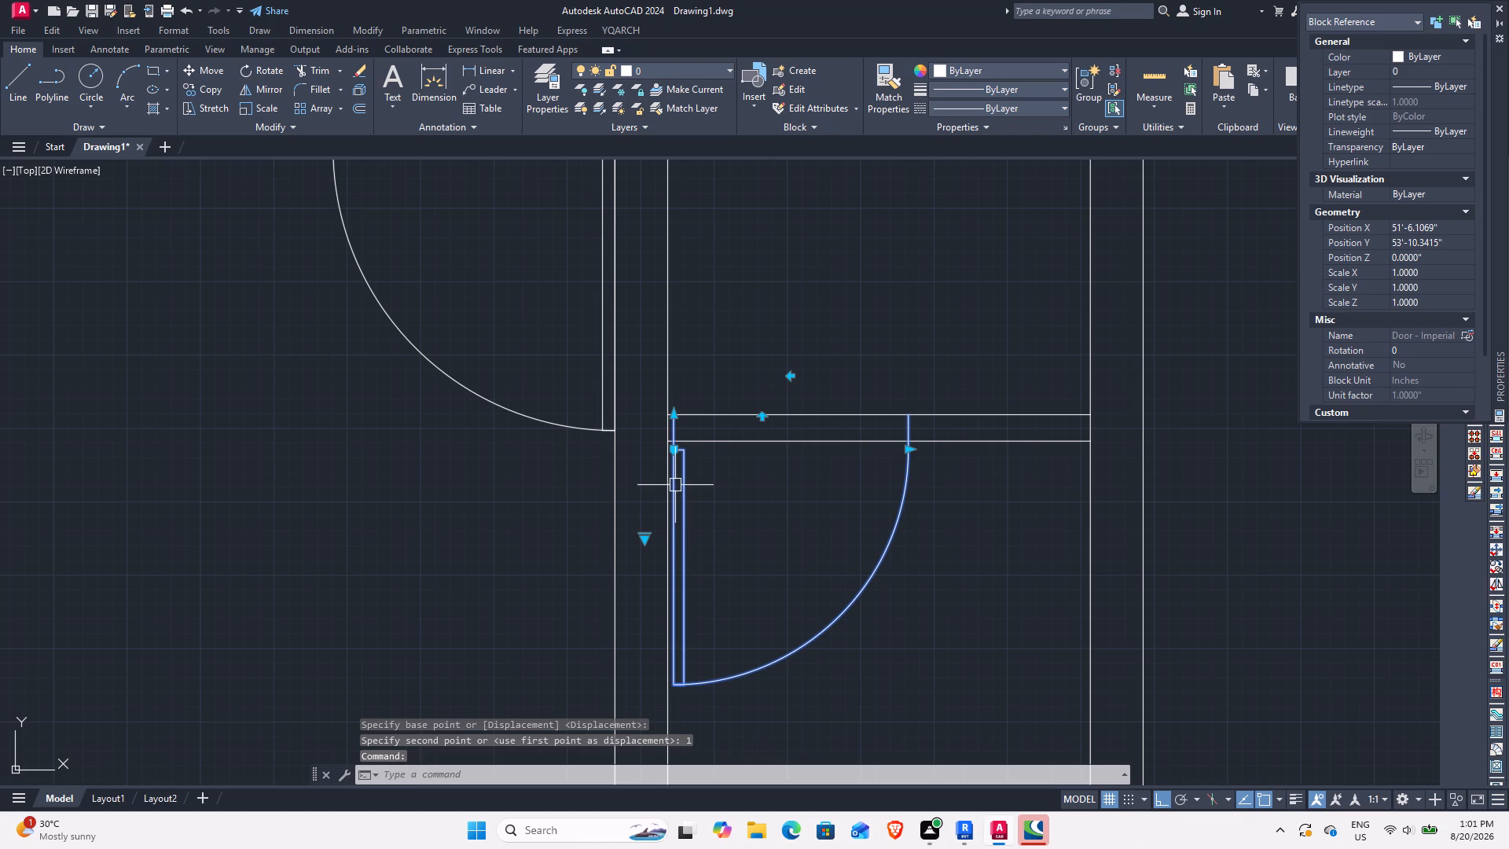
{"action": "type", "text": "M"}
{"action": "key", "text": "space"}
{"action": "left_click", "coordinate": [674, 417]}
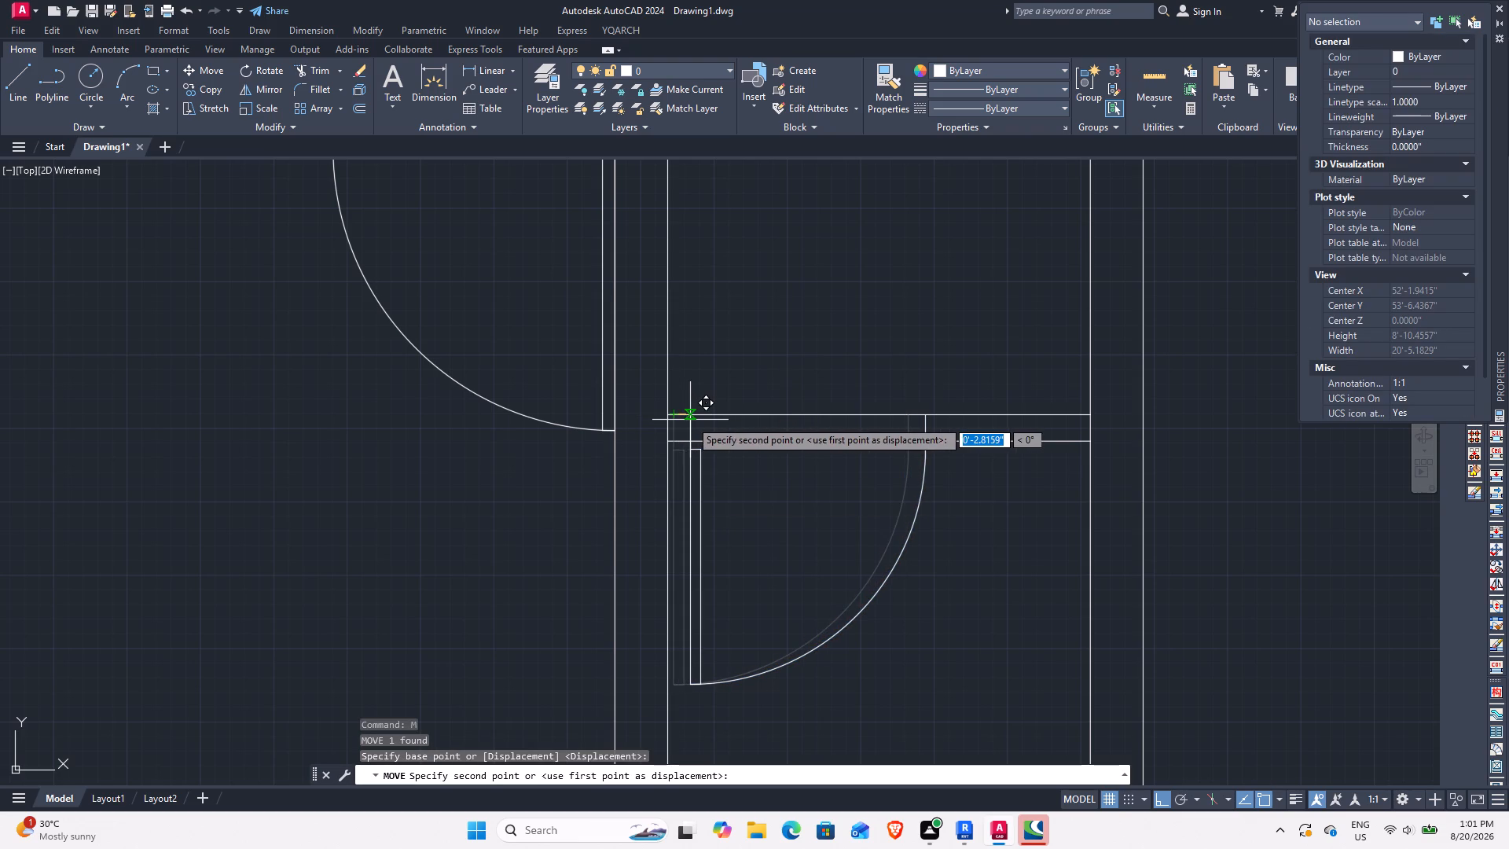
{"action": "key", "text": "1"}
{"action": "key", "text": "Return"}
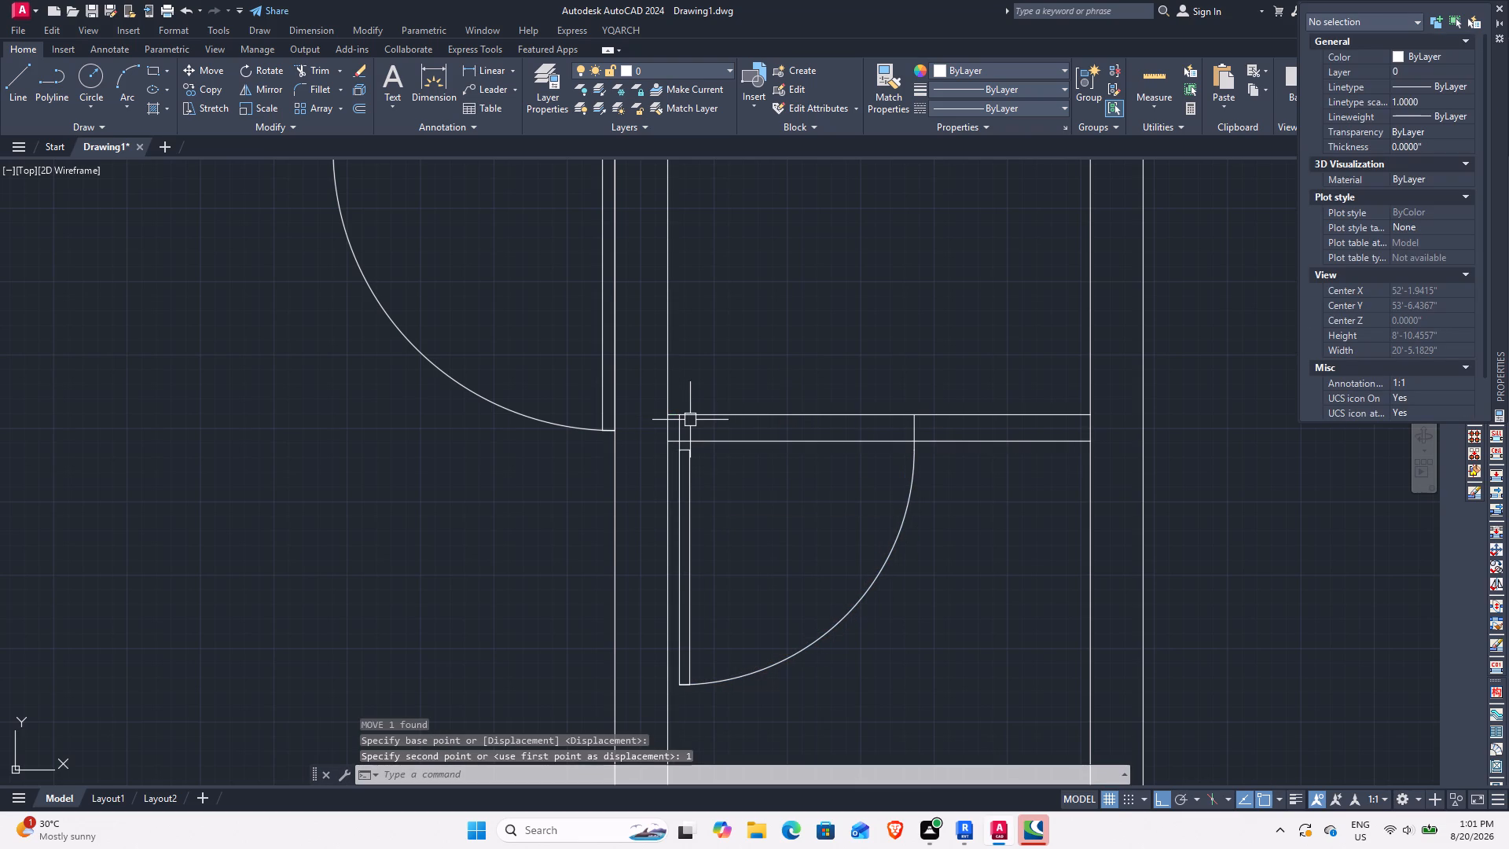
{"action": "key", "text": "Escape"}
{"action": "key", "text": "Escape"}
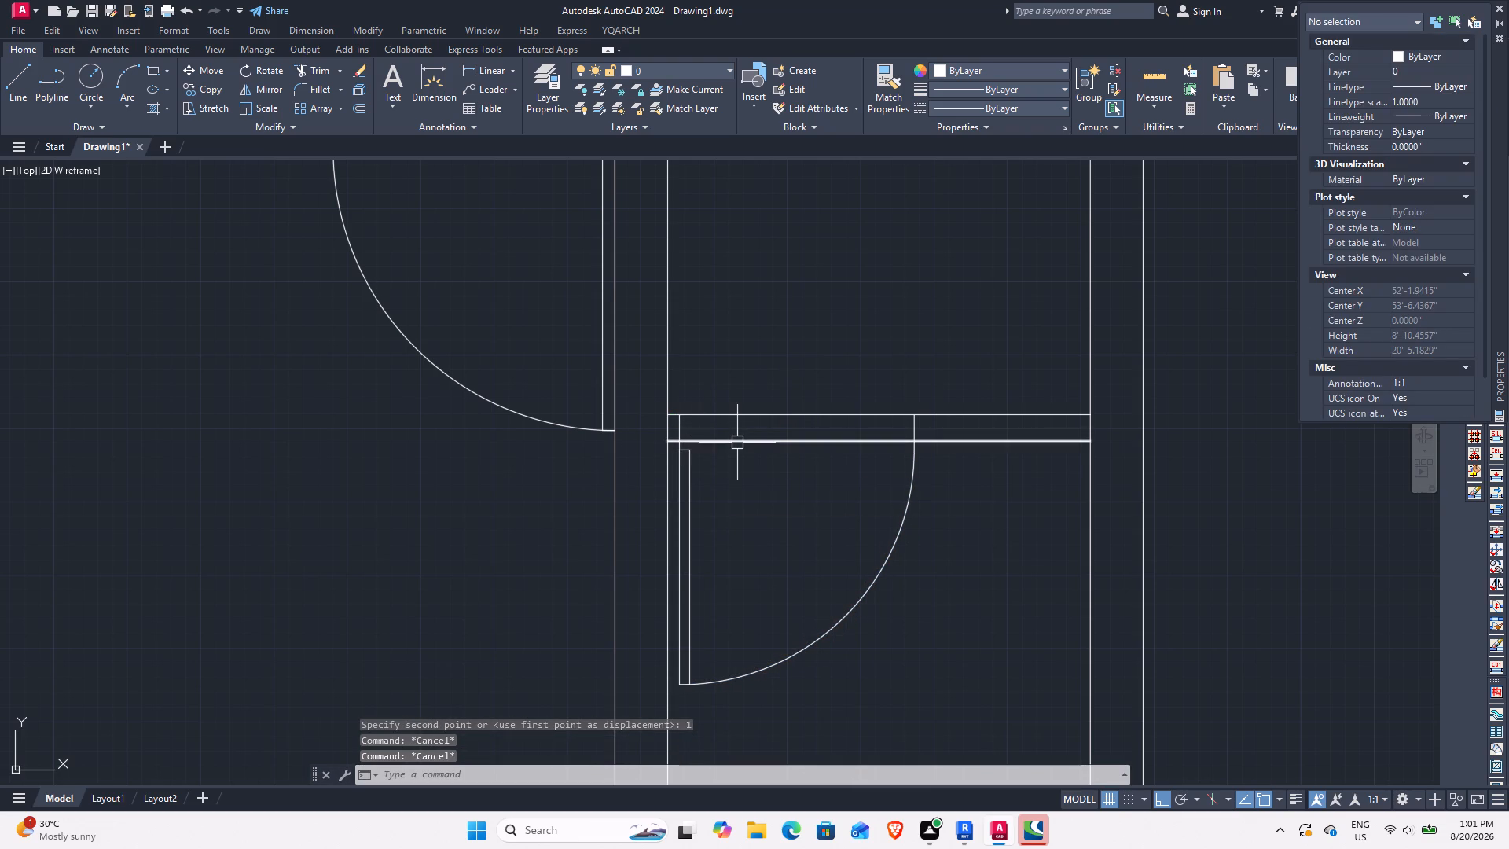
Trim both lines of the small room's partition between its door's jambs.
{"action": "type", "text": "TR"}
{"action": "key", "text": "space"}
{"action": "left_click_drag", "start_coordinate": [791, 496], "coordinate": [791, 478]}
{"action": "left_click", "coordinate": [795, 369]}
{"action": "scroll", "coordinate": [795, 369], "scroll_direction": "down", "scroll_amount": 1}
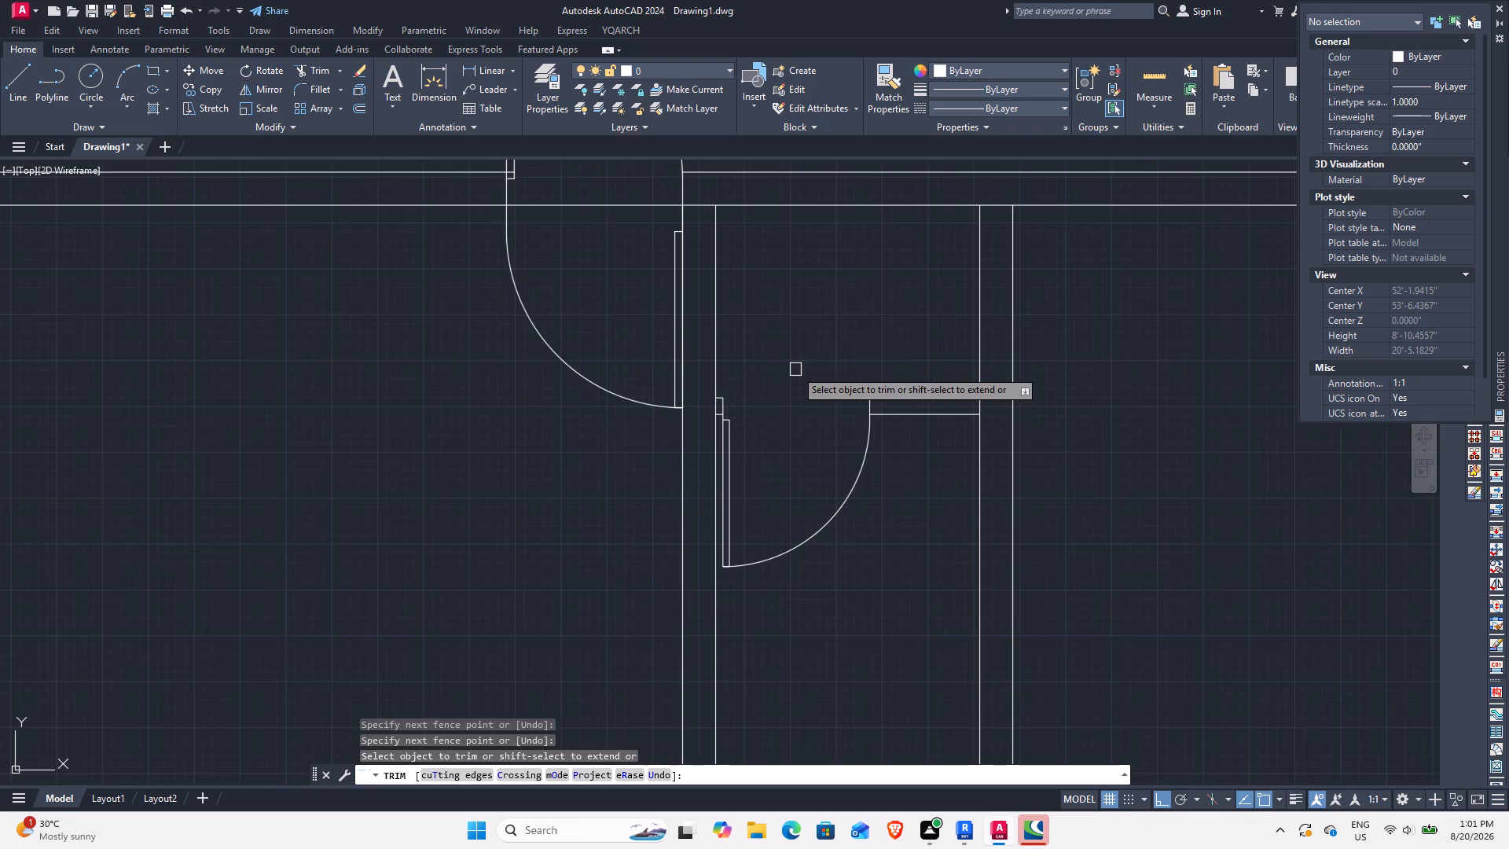
{"action": "middle_click_drag", "start_coordinate": [838, 329], "coordinate": [758, 361]}
{"action": "key", "text": "Escape"}
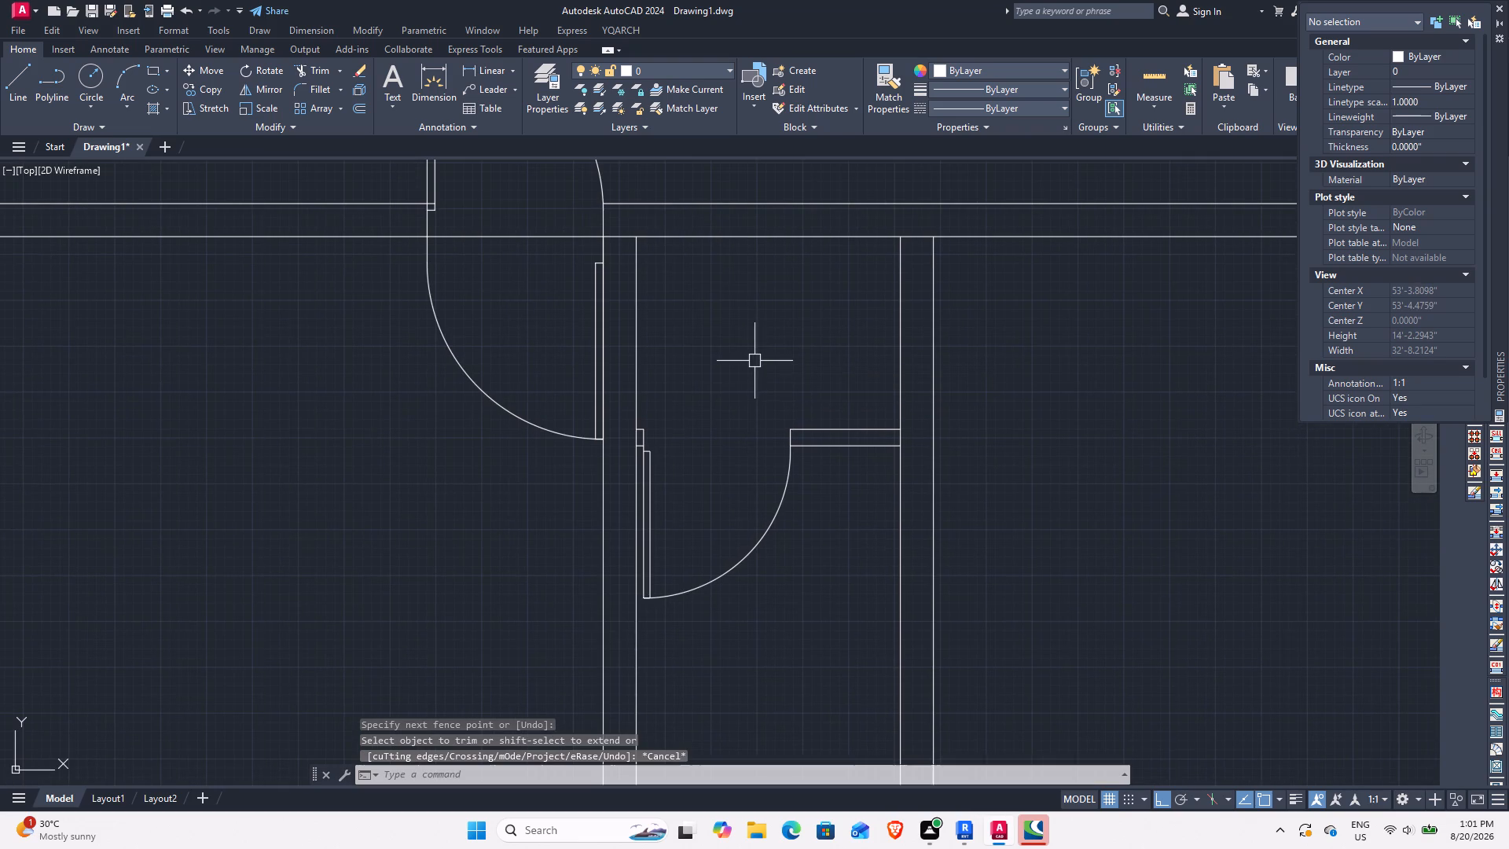
Copy the small room's door to the corner where the room's right wall outer face meets the long horizontal wall.
{"action": "left_click", "coordinate": [765, 536]}
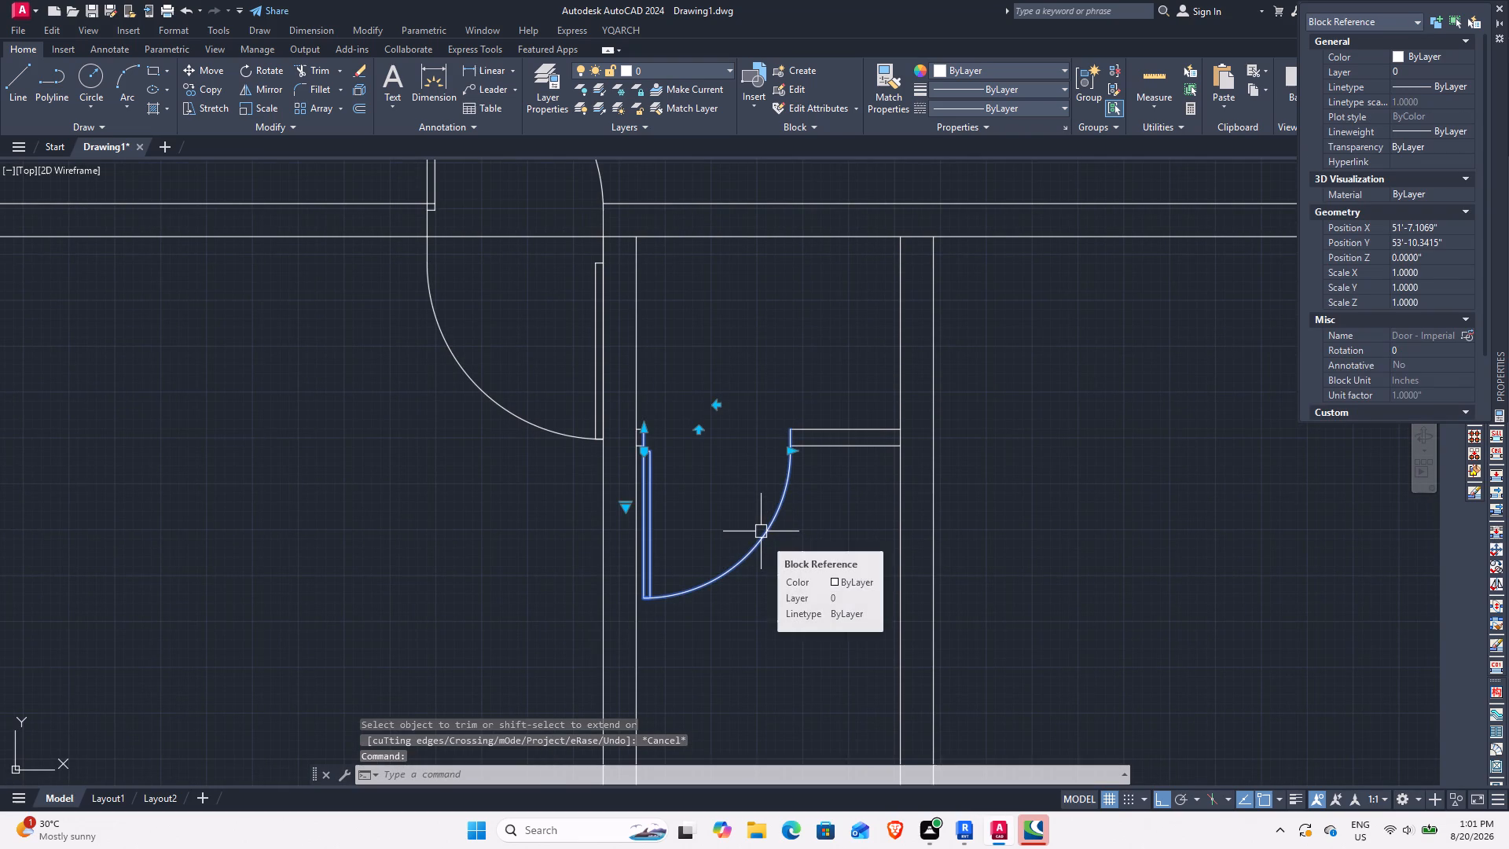
{"action": "key", "text": "Escape"}
{"action": "scroll", "coordinate": [808, 434], "scroll_direction": "up", "scroll_amount": 3}
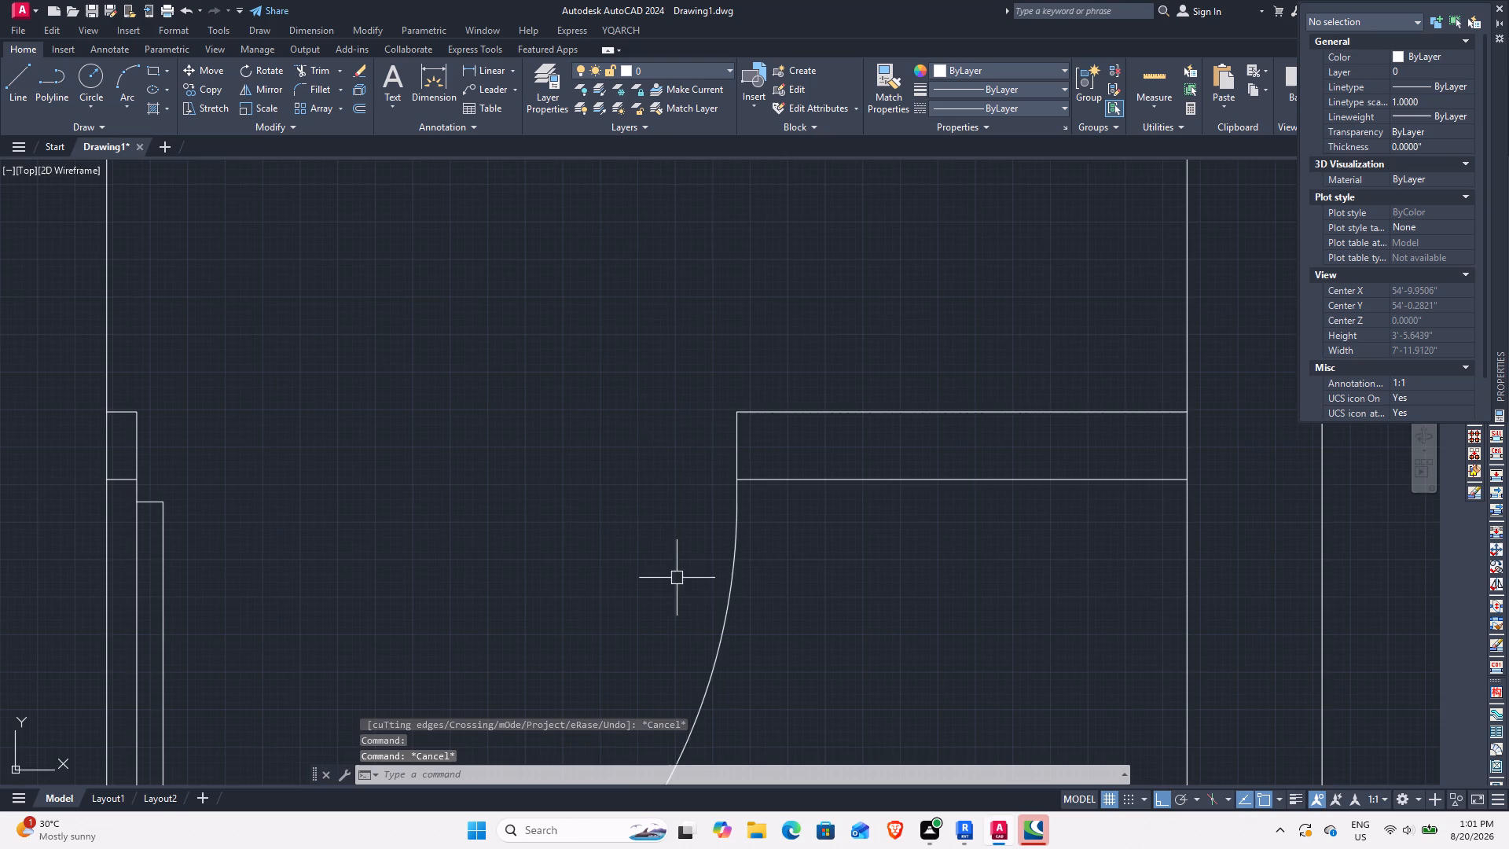
{"action": "scroll", "coordinate": [699, 583], "scroll_direction": "down", "scroll_amount": 3}
{"action": "middle_click_drag", "start_coordinate": [697, 610], "coordinate": [747, 536]}
{"action": "left_click", "coordinate": [730, 573]}
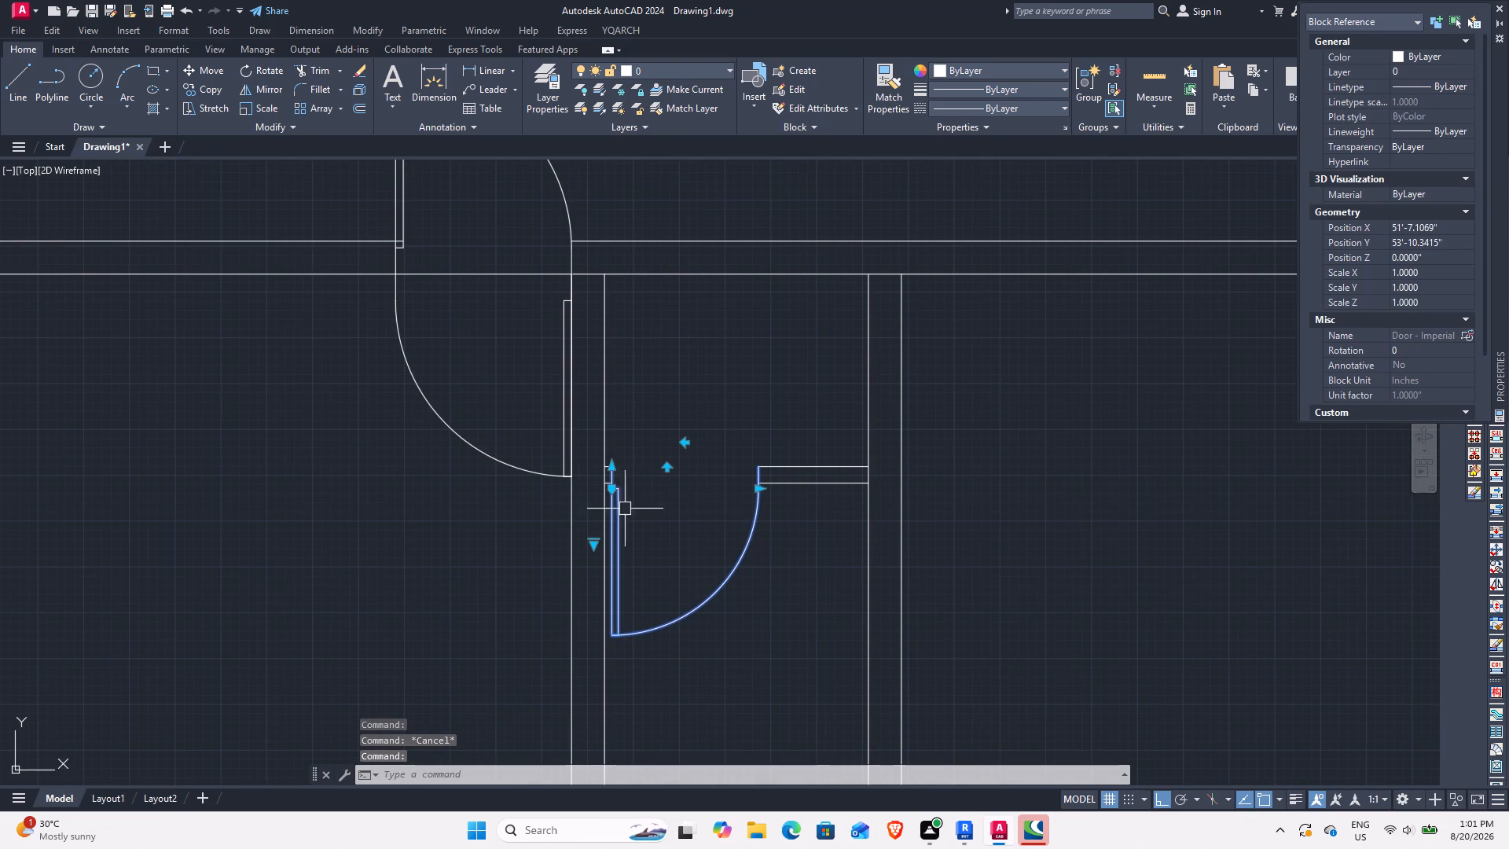
{"action": "left_click", "coordinate": [211, 90]}
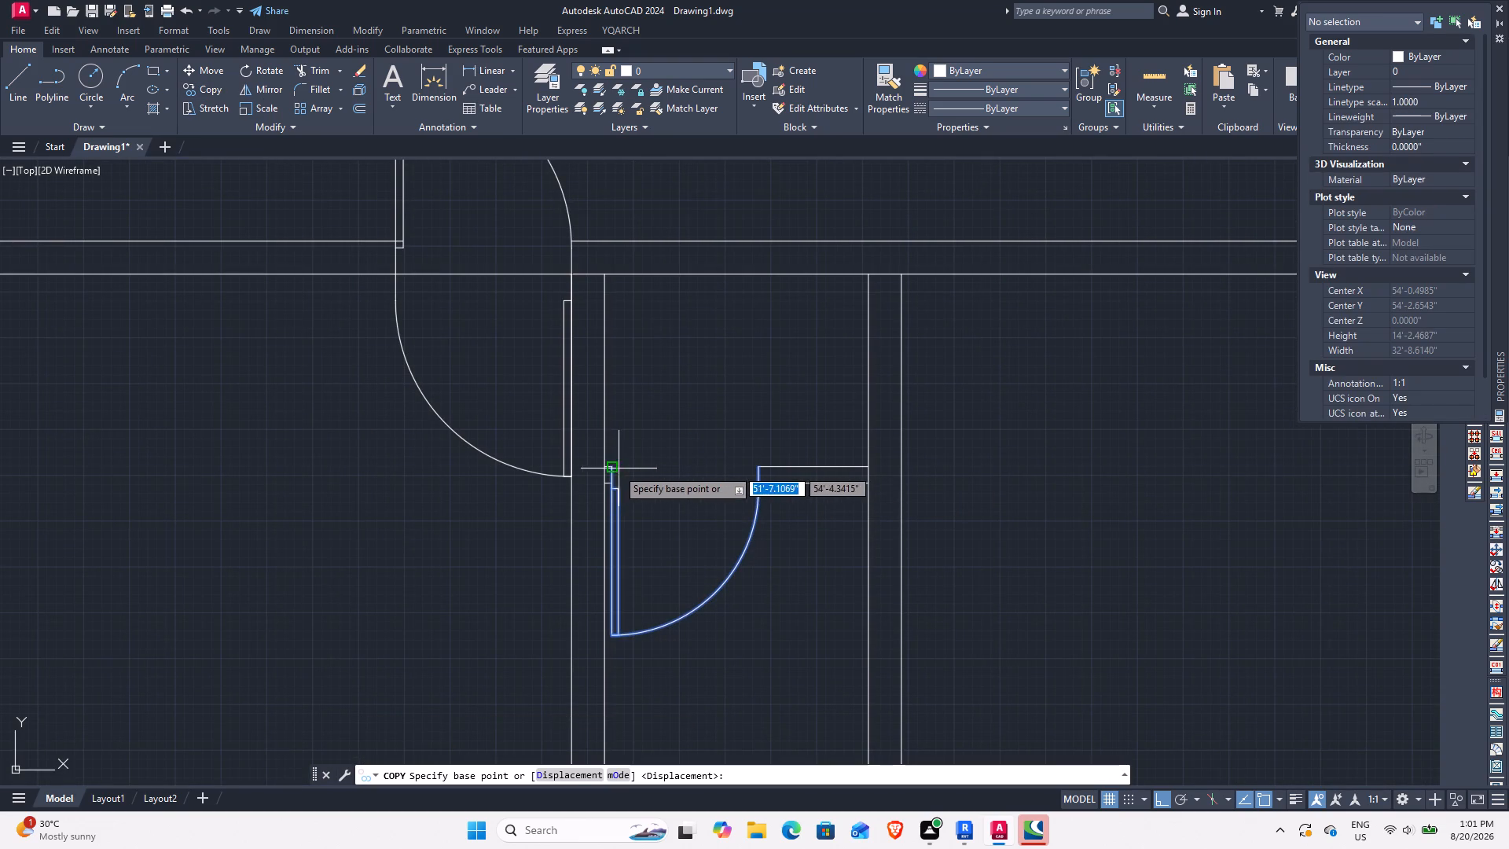
{"action": "left_click", "coordinate": [616, 469]}
{"action": "left_click", "coordinate": [908, 278]}
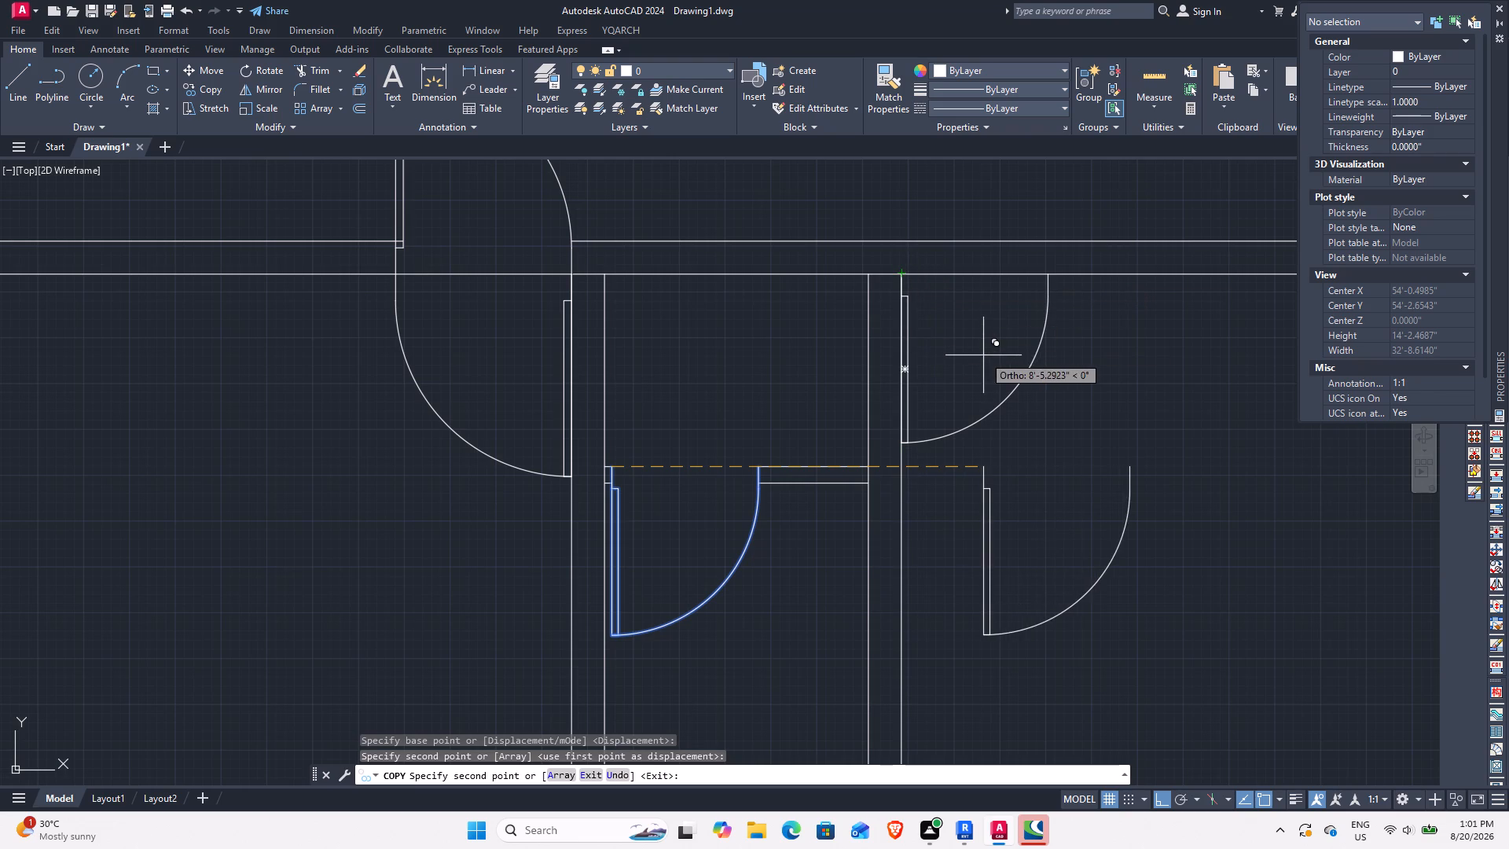
{"action": "key", "text": "Escape"}
Move the copied door up by its insertion grip onto the lower line of the long horizontal wall.
{"action": "middle_click_drag", "start_coordinate": [1010, 372], "coordinate": [910, 465]}
{"action": "left_click", "coordinate": [925, 495]}
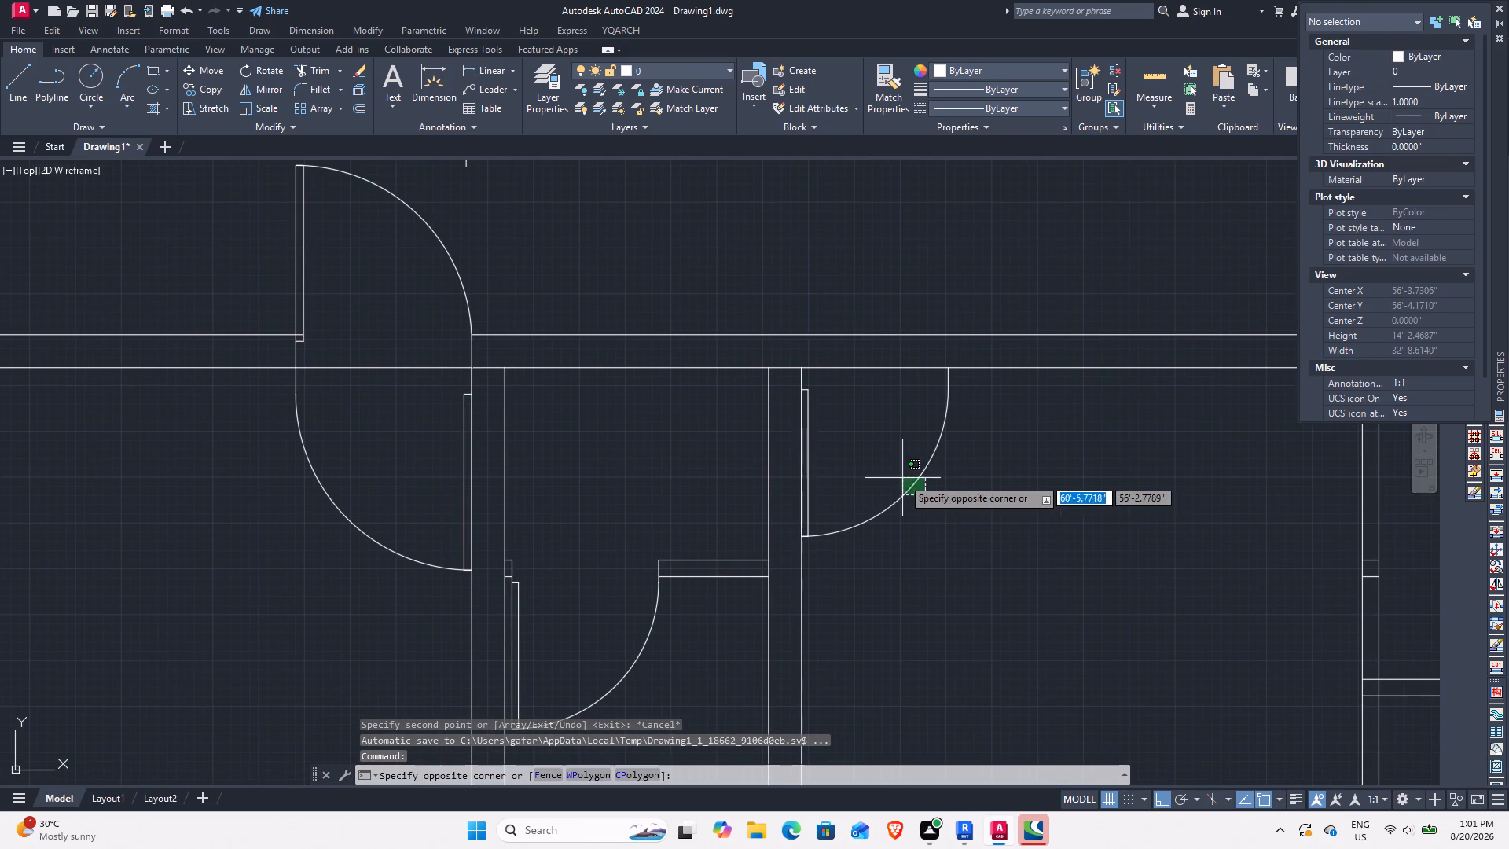
{"action": "left_click_drag", "start_coordinate": [918, 491], "coordinate": [908, 482]}
{"action": "left_click", "coordinate": [900, 473]}
{"action": "left_click", "coordinate": [931, 502]}
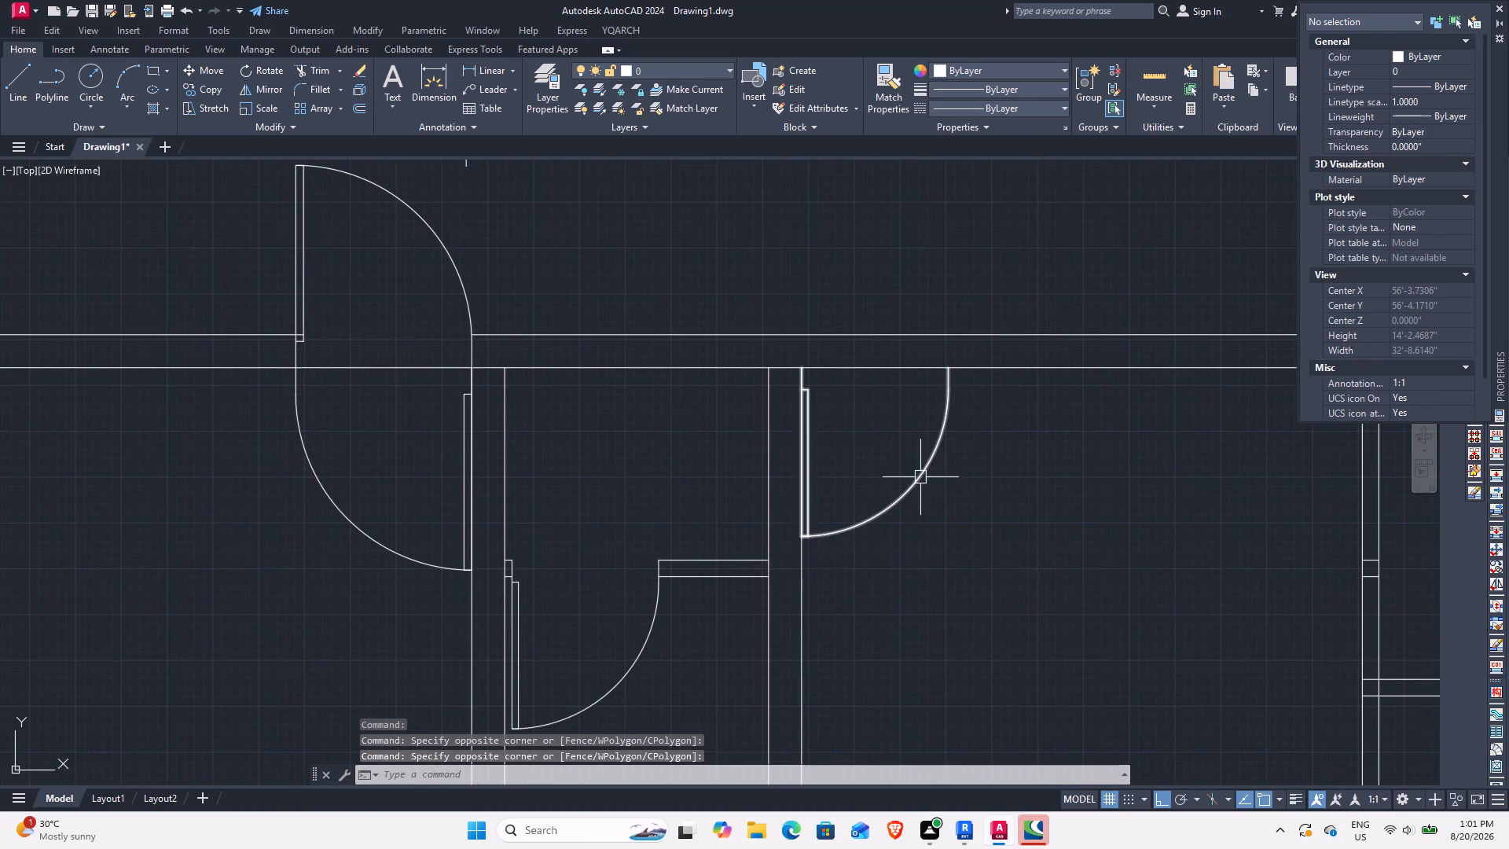
{"action": "left_click", "coordinate": [918, 474]}
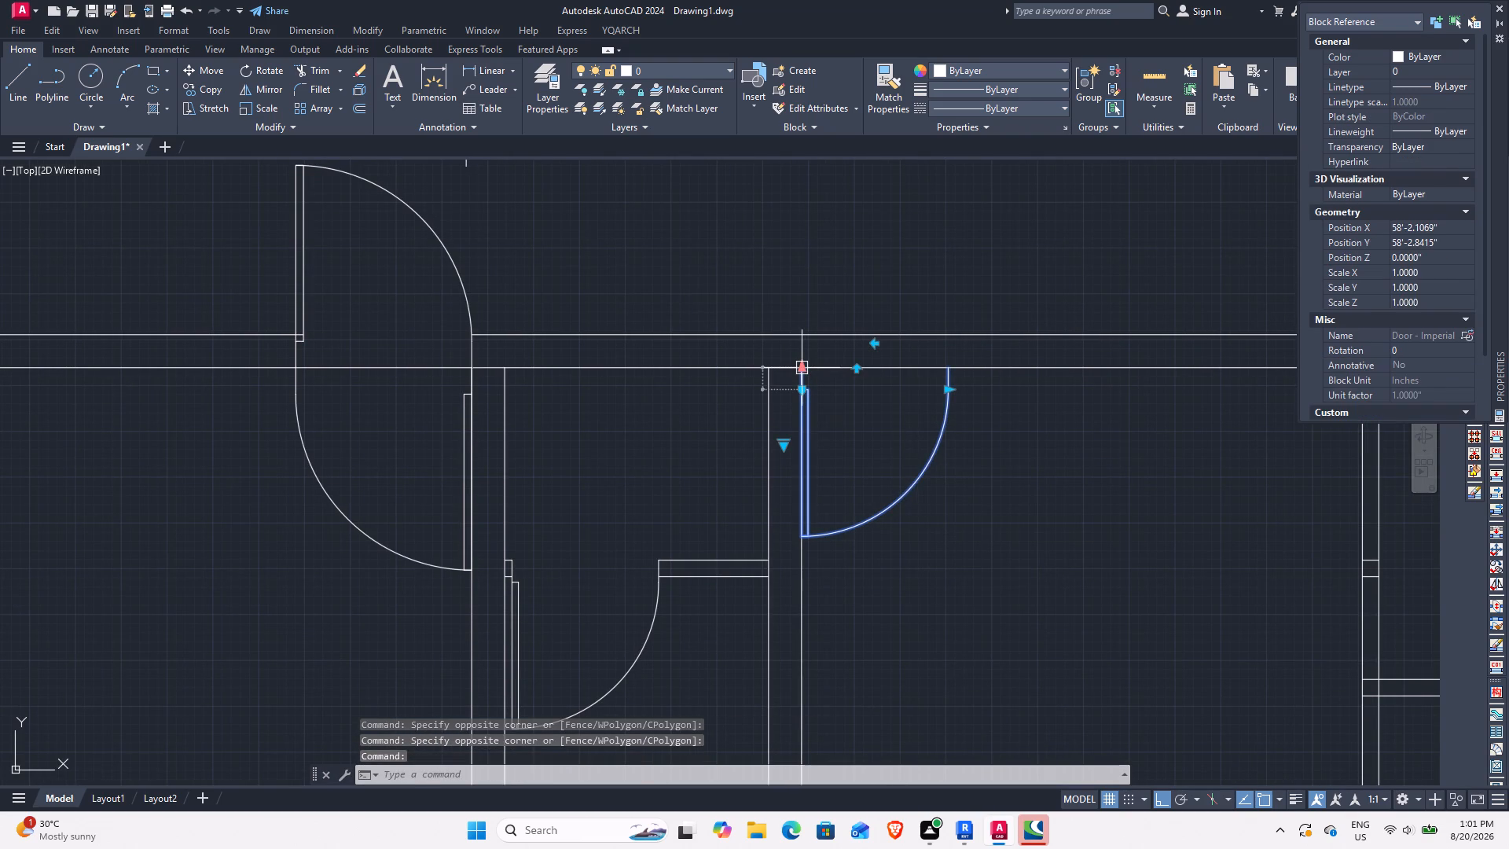
{"action": "left_click", "coordinate": [804, 365]}
{"action": "key", "text": "Escape"}
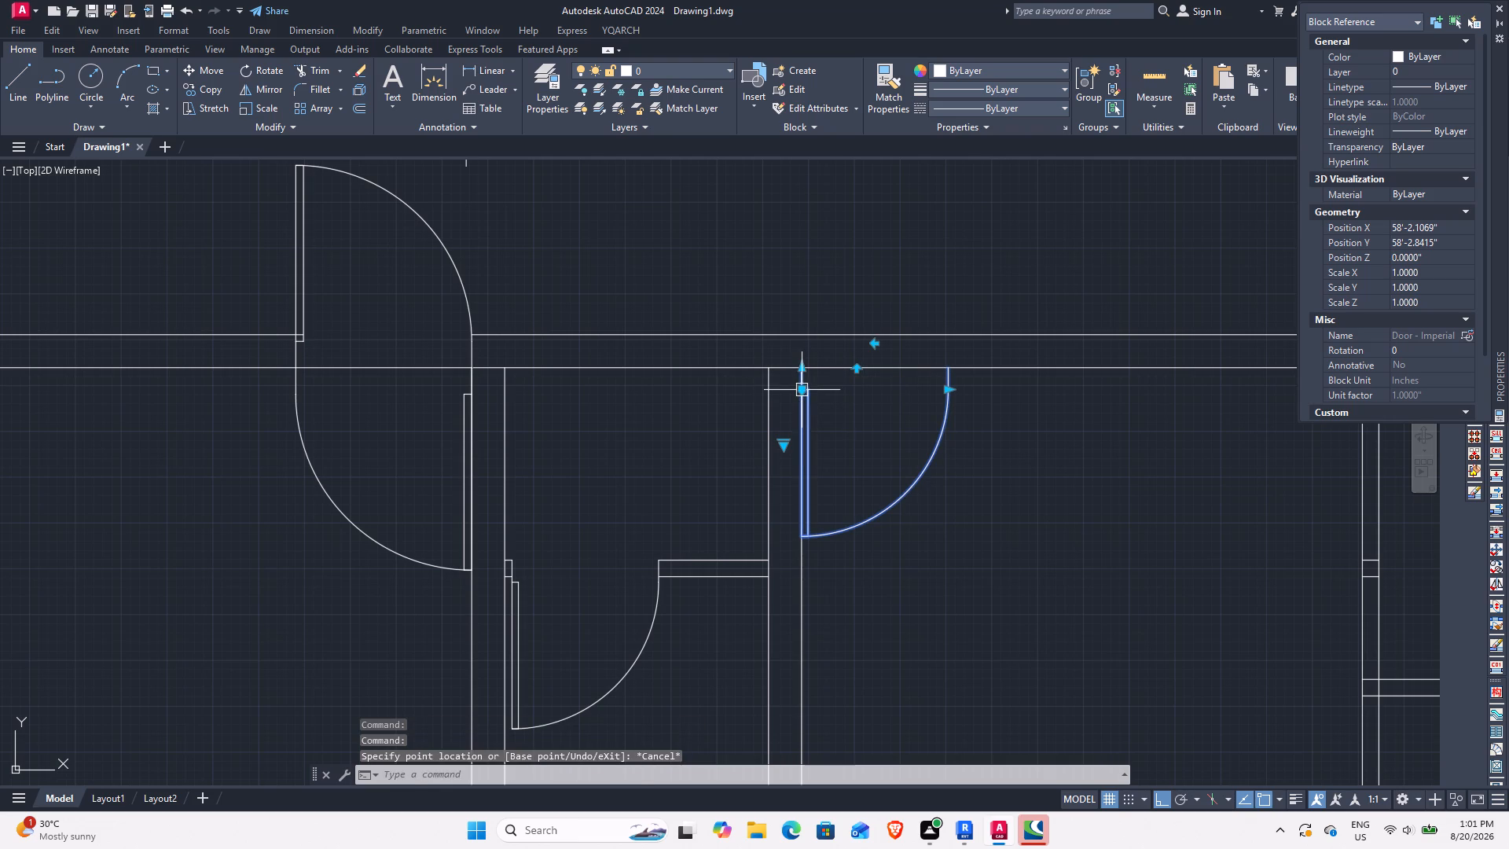
{"action": "left_click", "coordinate": [802, 389]}
{"action": "left_click", "coordinate": [802, 366]}
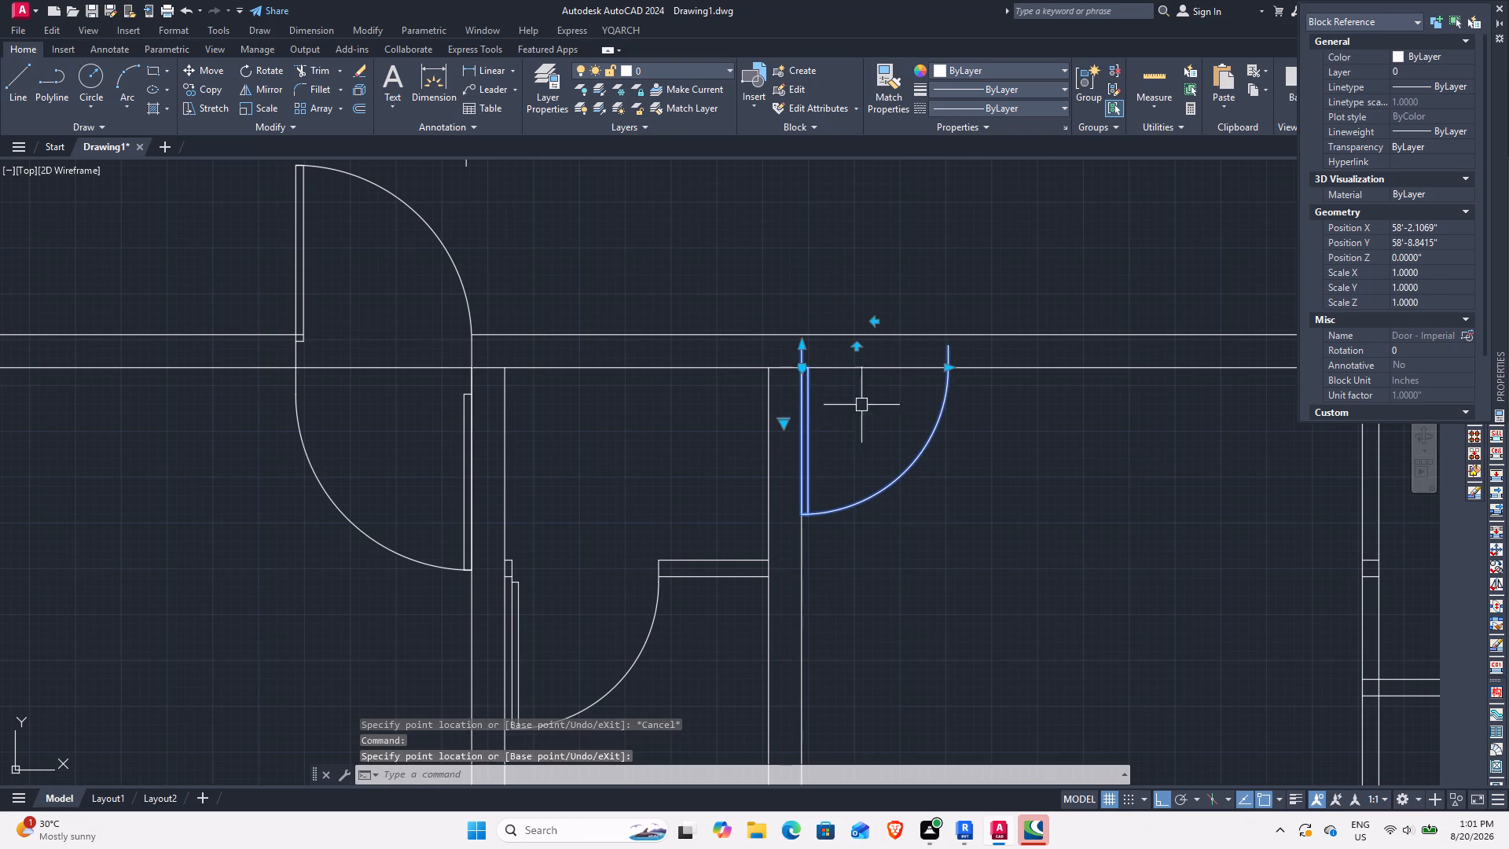
{"action": "key", "text": "Escape"}
Move the copied door up so its jamb ends on the upper line of the long horizontal wall.
{"action": "scroll", "coordinate": [828, 373], "scroll_direction": "up", "scroll_amount": 3}
{"action": "scroll", "coordinate": [900, 368], "scroll_direction": "down", "scroll_amount": 3}
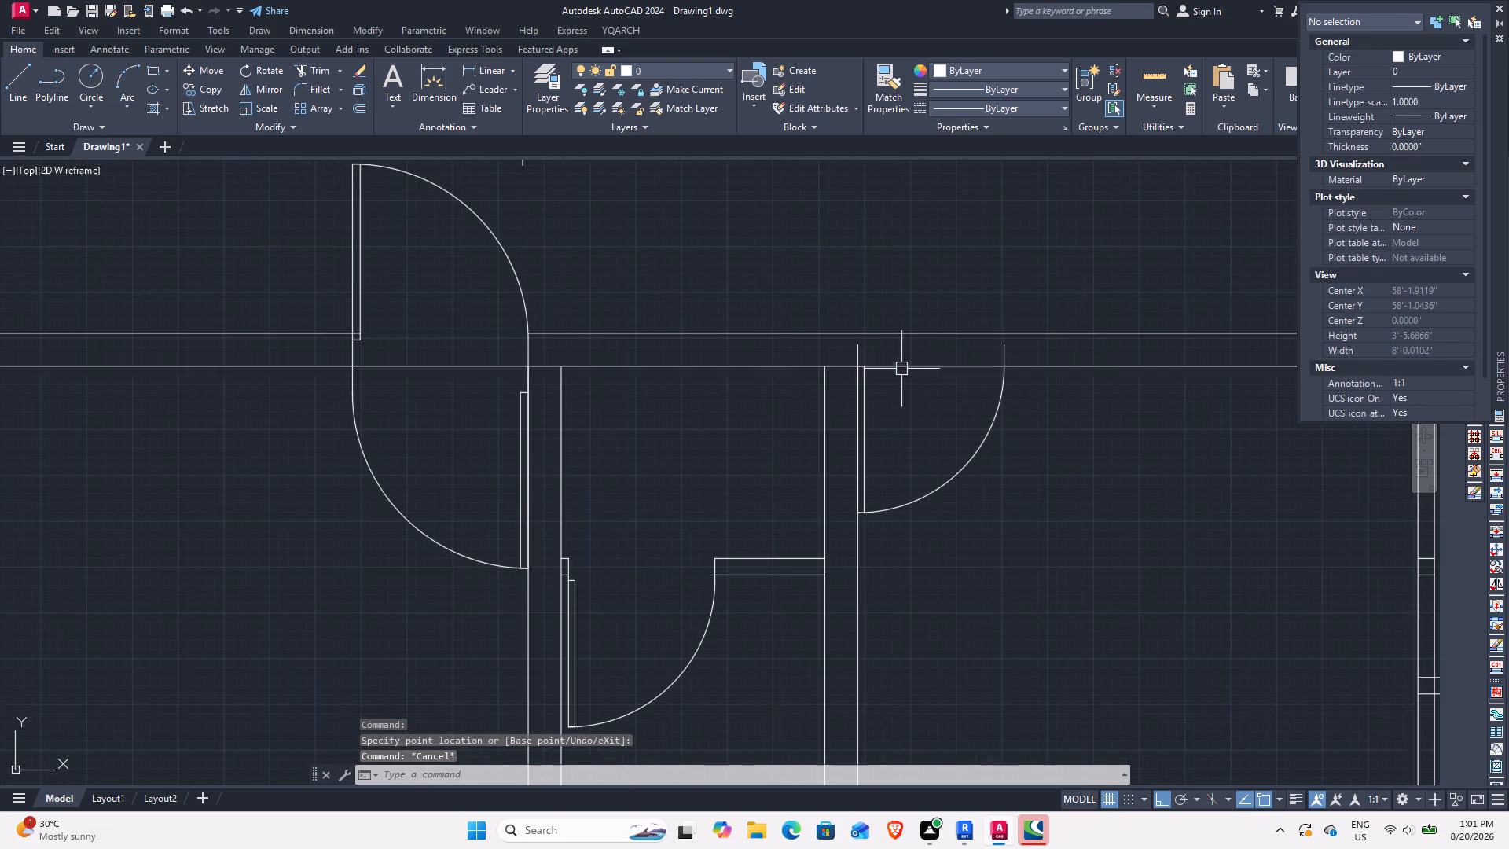
{"action": "middle_click_drag", "start_coordinate": [978, 439], "coordinate": [935, 469]}
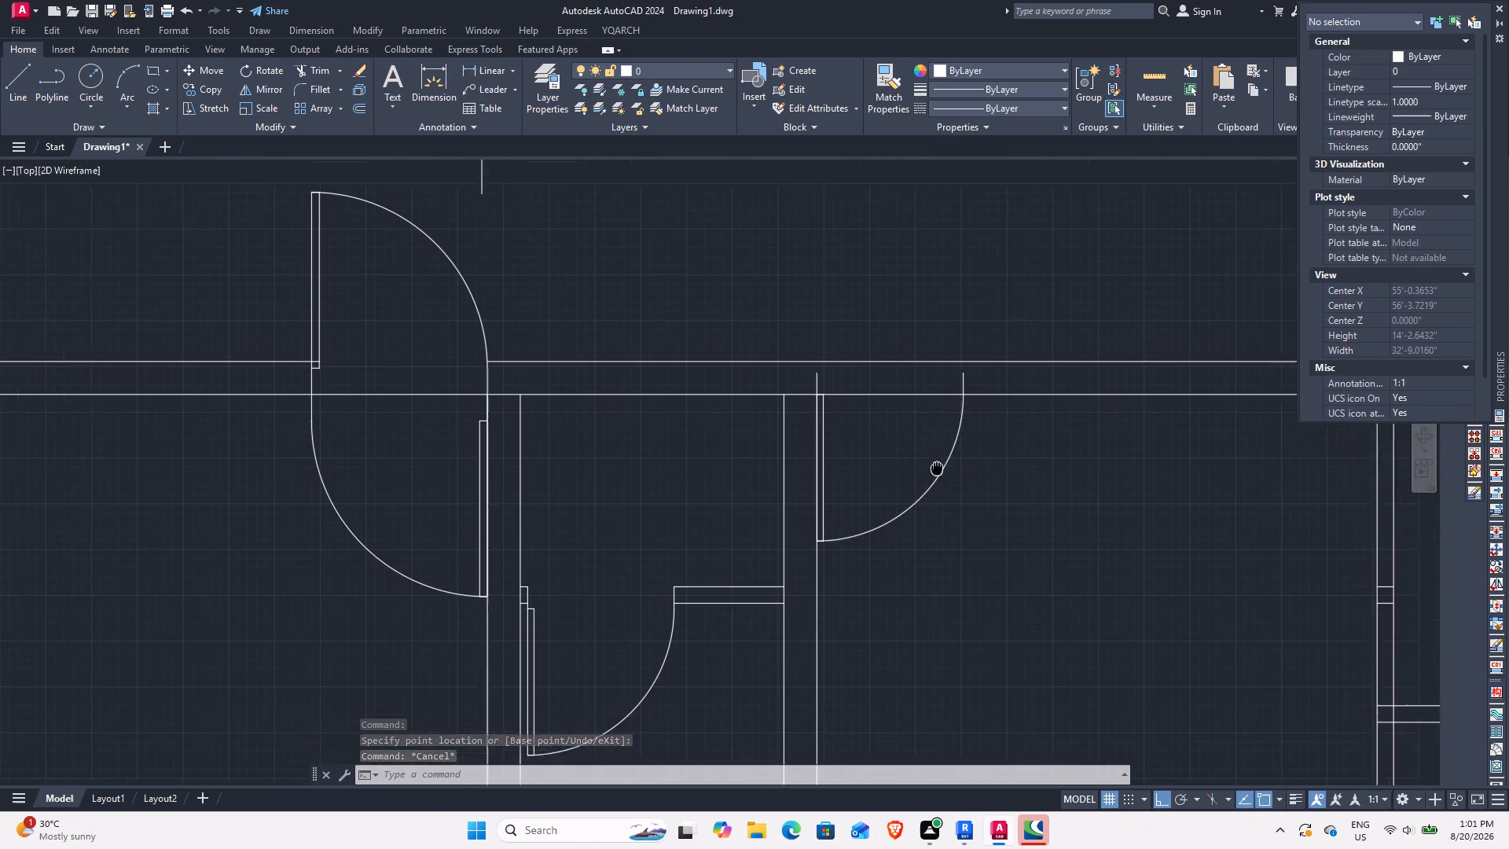
{"action": "middle_click_drag", "start_coordinate": [935, 469], "coordinate": [806, 596]}
{"action": "left_click", "coordinate": [818, 577]}
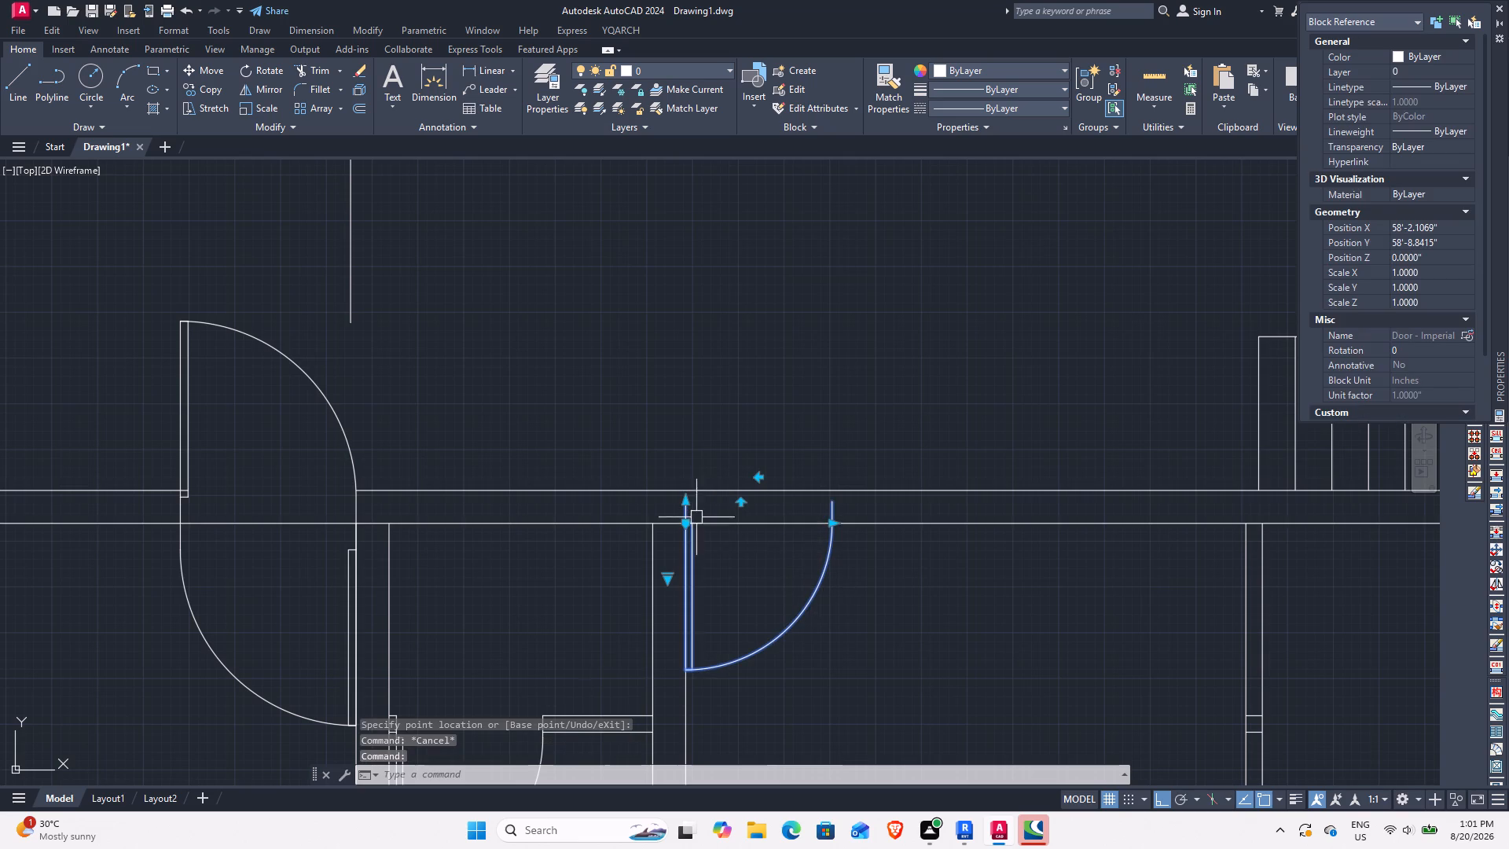
{"action": "key", "text": "m"}
{"action": "key", "text": "space"}
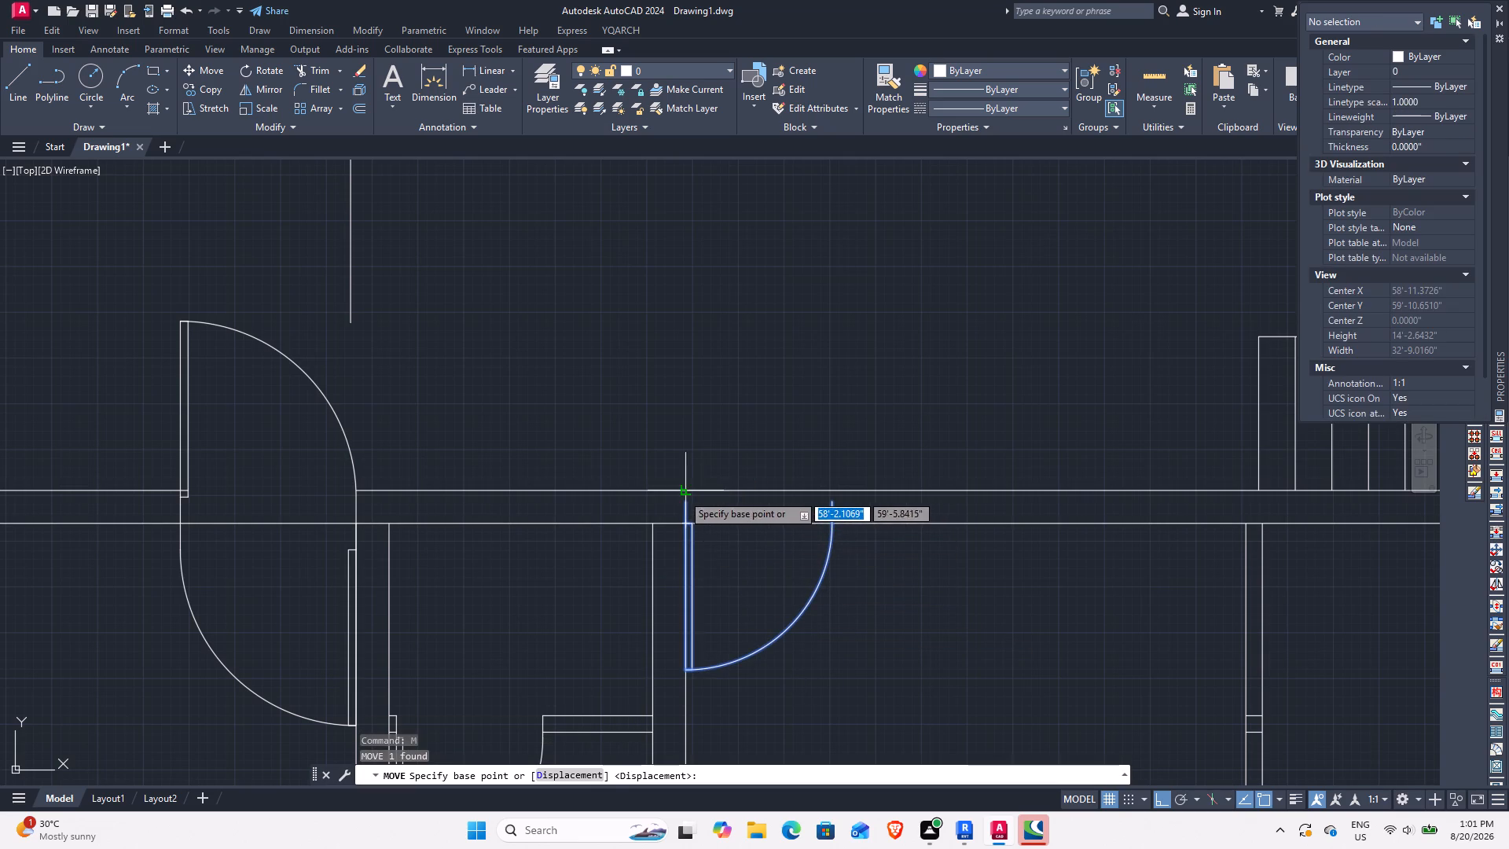
{"action": "left_click", "coordinate": [681, 502]}
{"action": "left_click", "coordinate": [686, 487]}
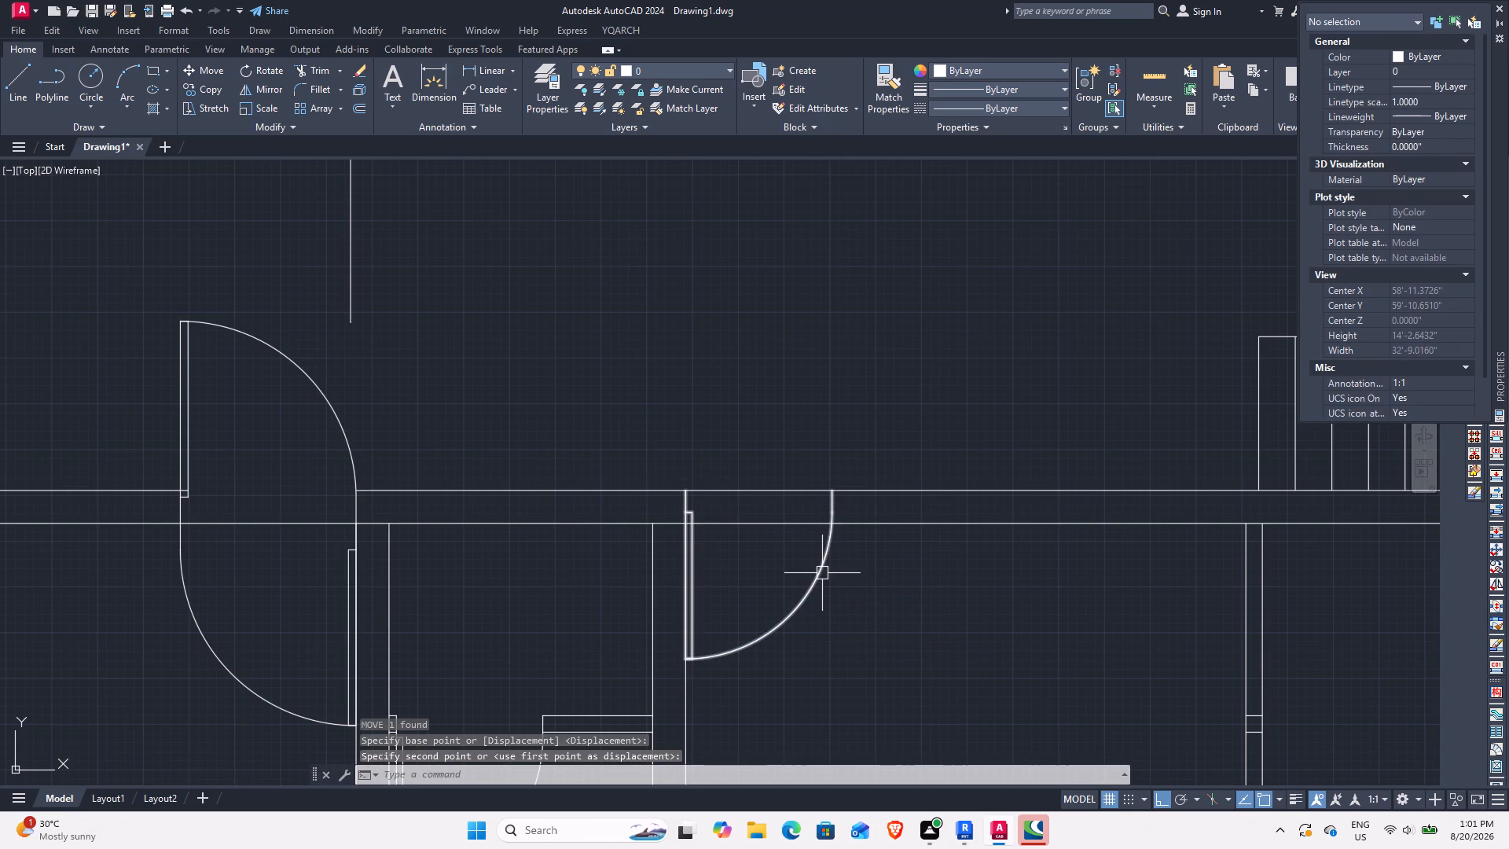
{"action": "key", "text": "Escape"}
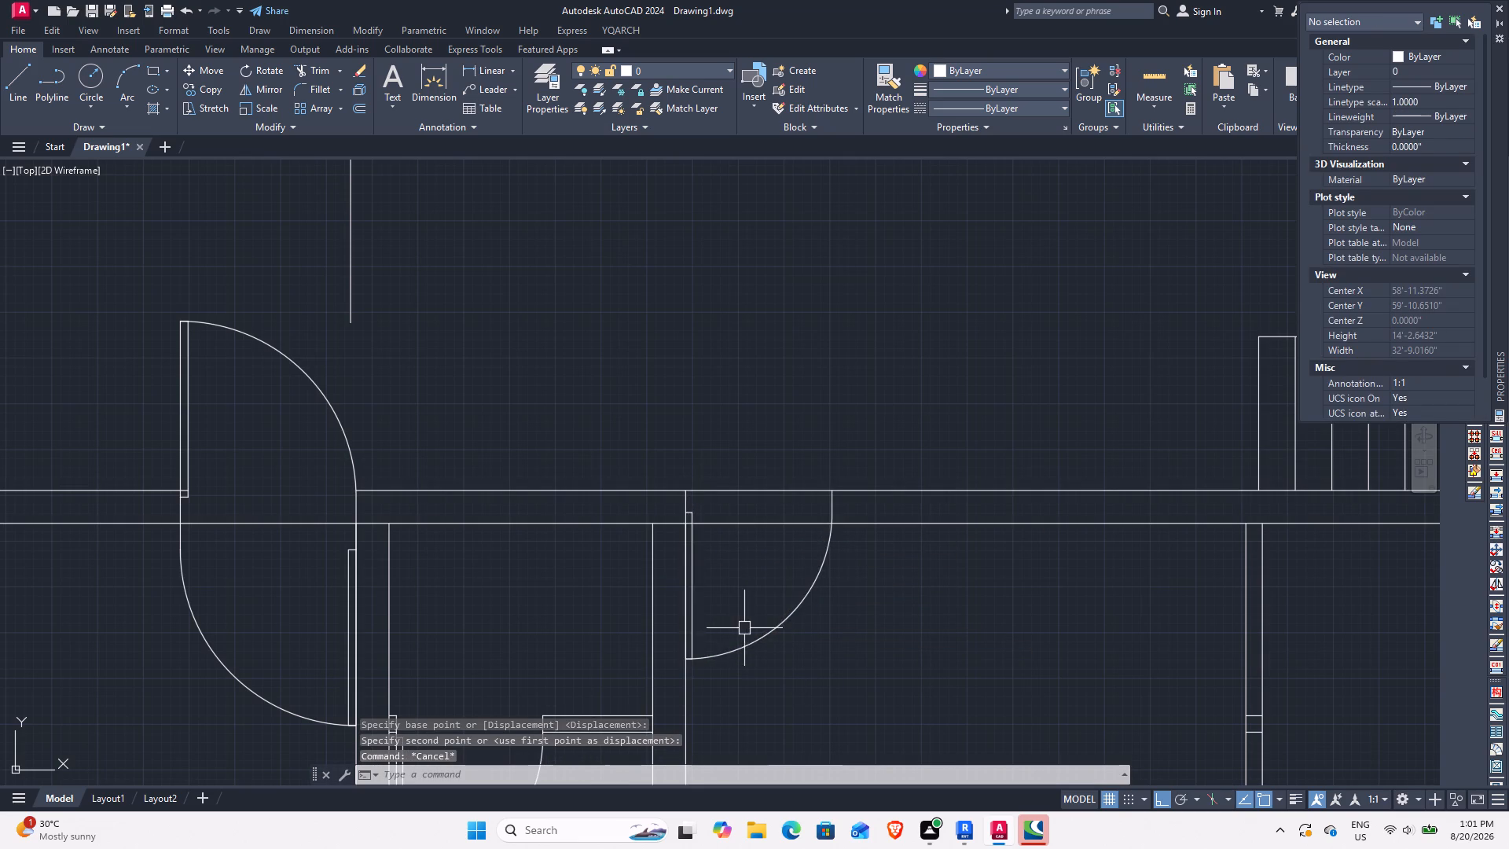
Move the copied door 20" right along the horizontal wall.
{"action": "left_click", "coordinate": [754, 641]}
{"action": "key", "text": "m"}
{"action": "key", "text": "space"}
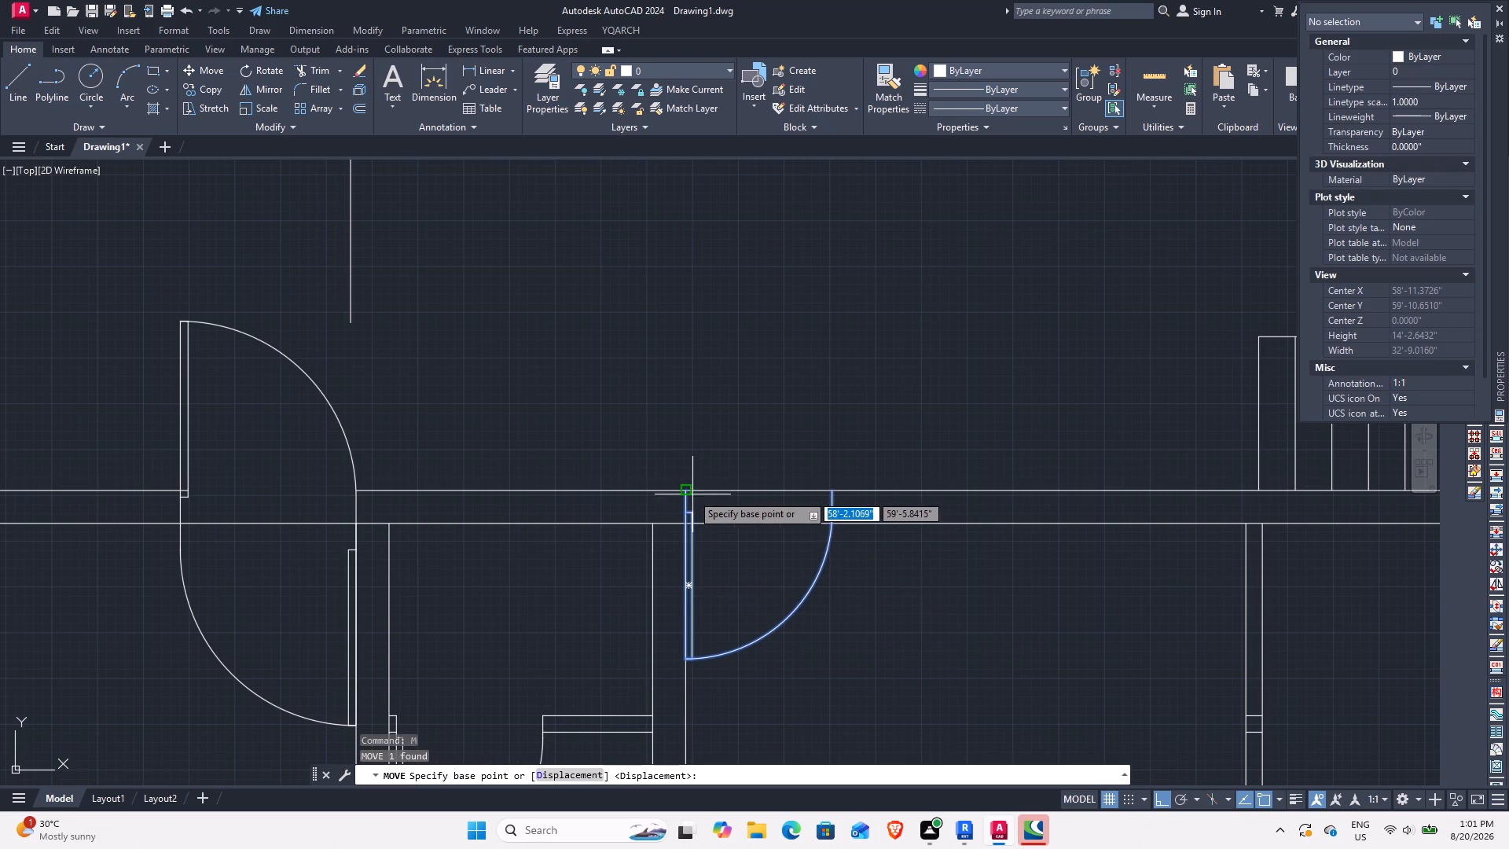
{"action": "left_click", "coordinate": [692, 494]}
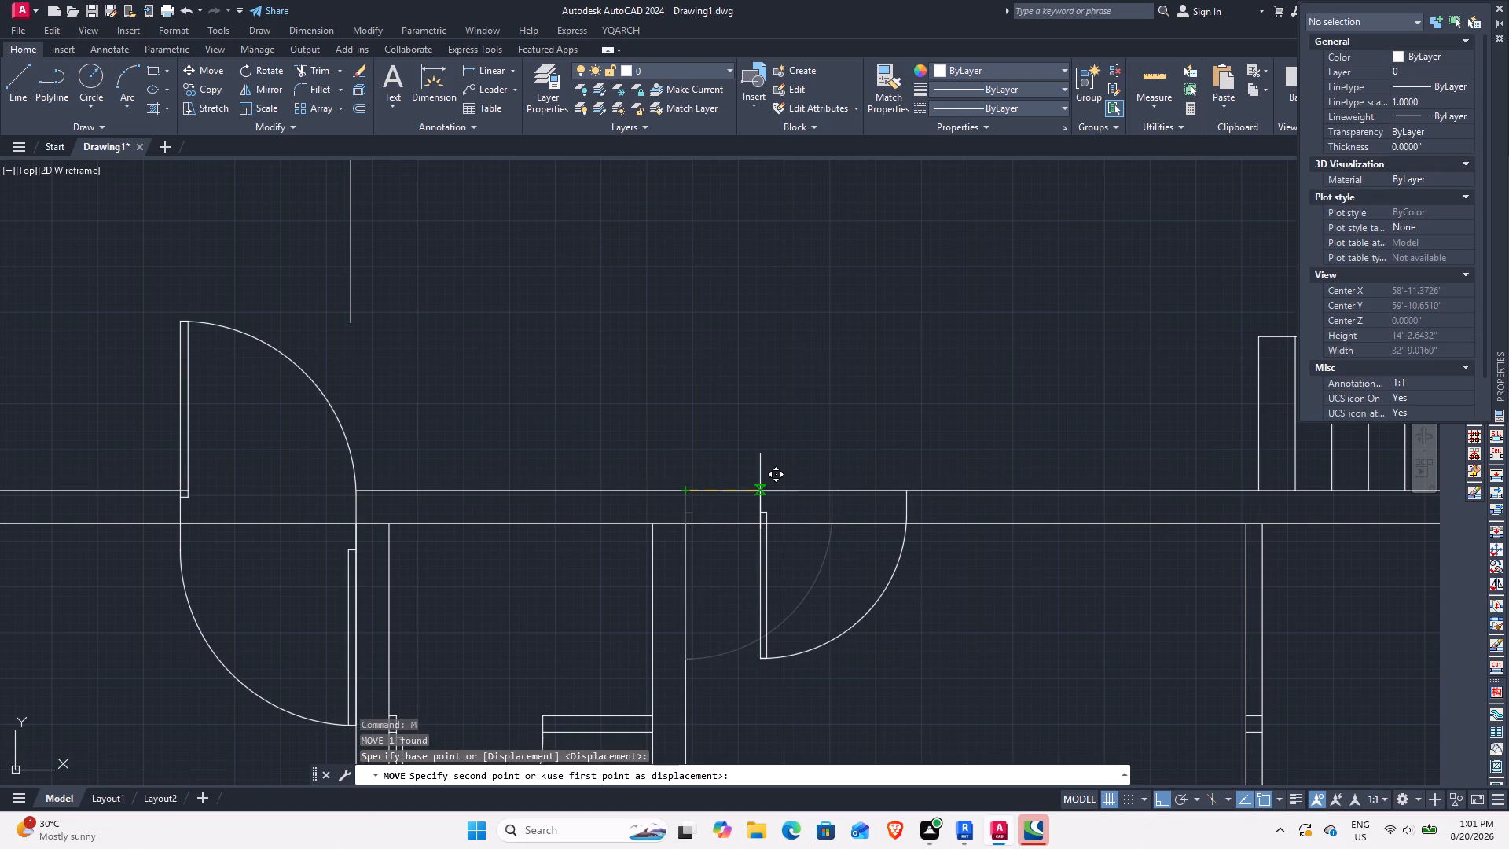
{"action": "type", "text": "20"}
{"action": "key", "text": "Return"}
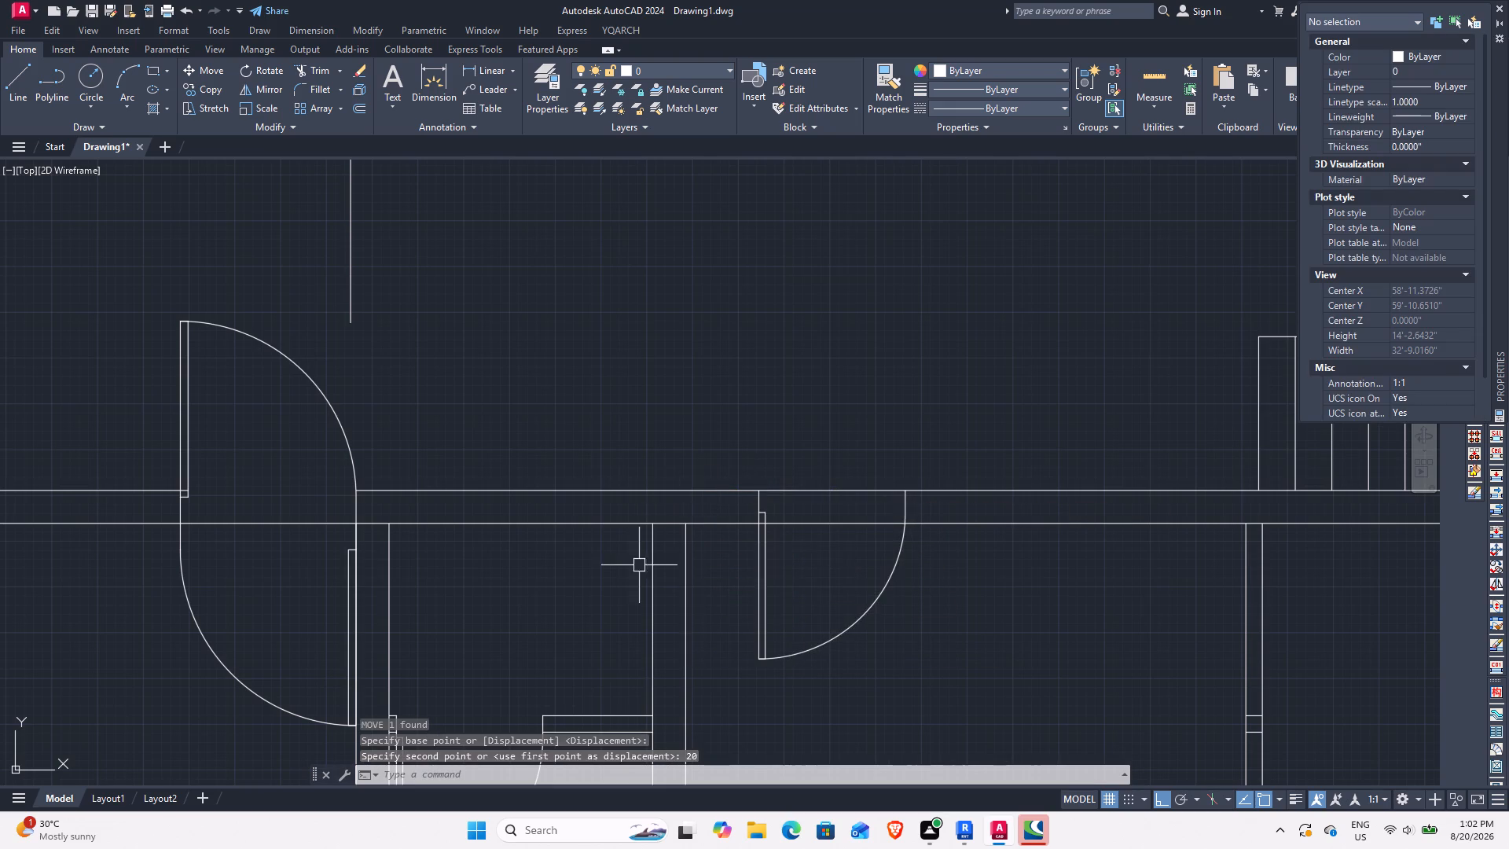
Move the copied door 18" back left along the horizontal wall, towards the small room's right wall.
{"action": "left_click", "coordinate": [763, 525]}
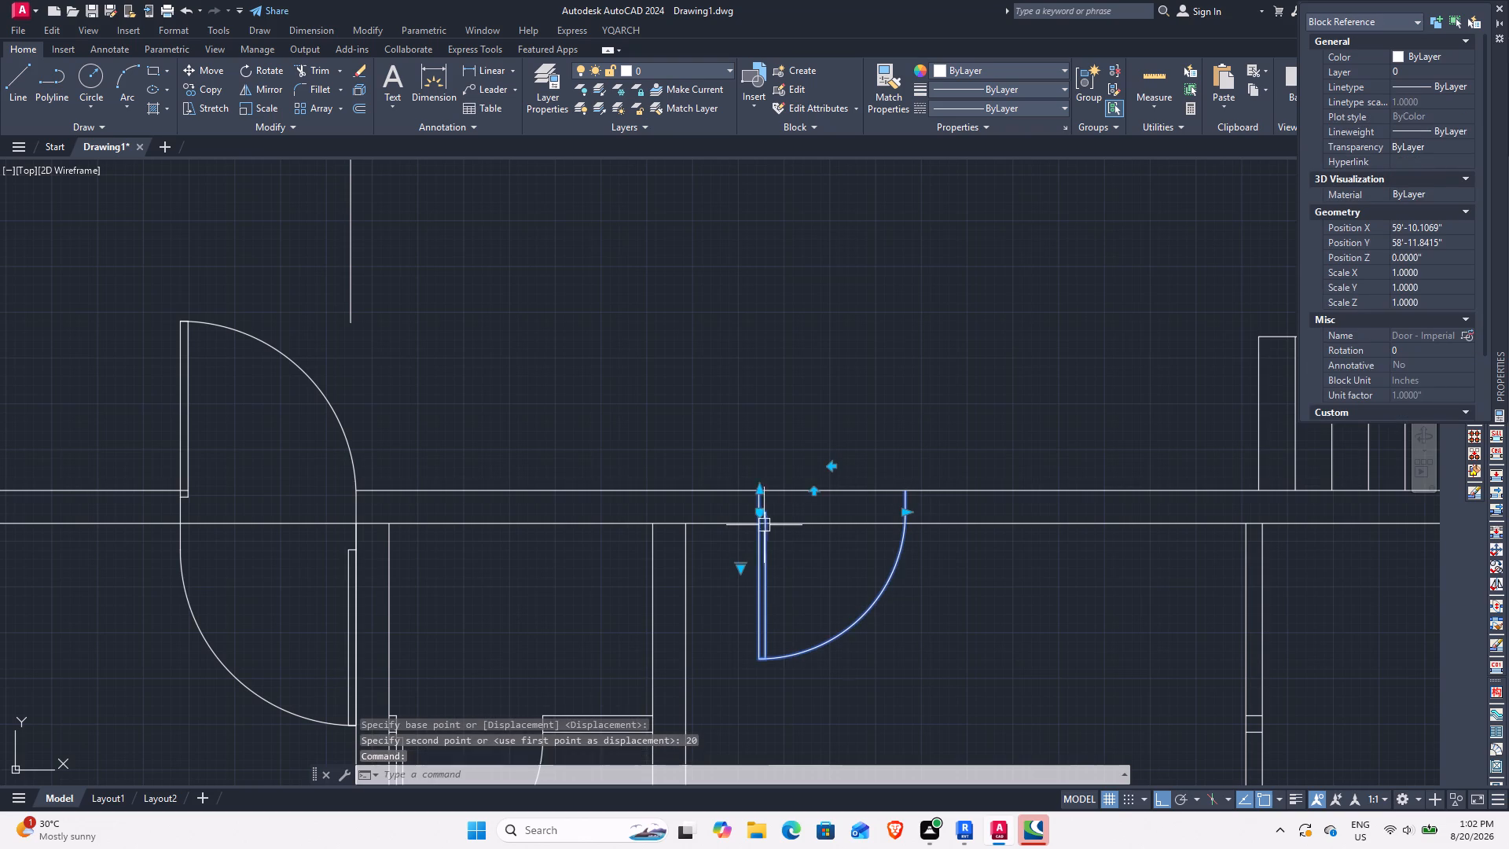
{"action": "type", "text": "M"}
{"action": "key", "text": "space"}
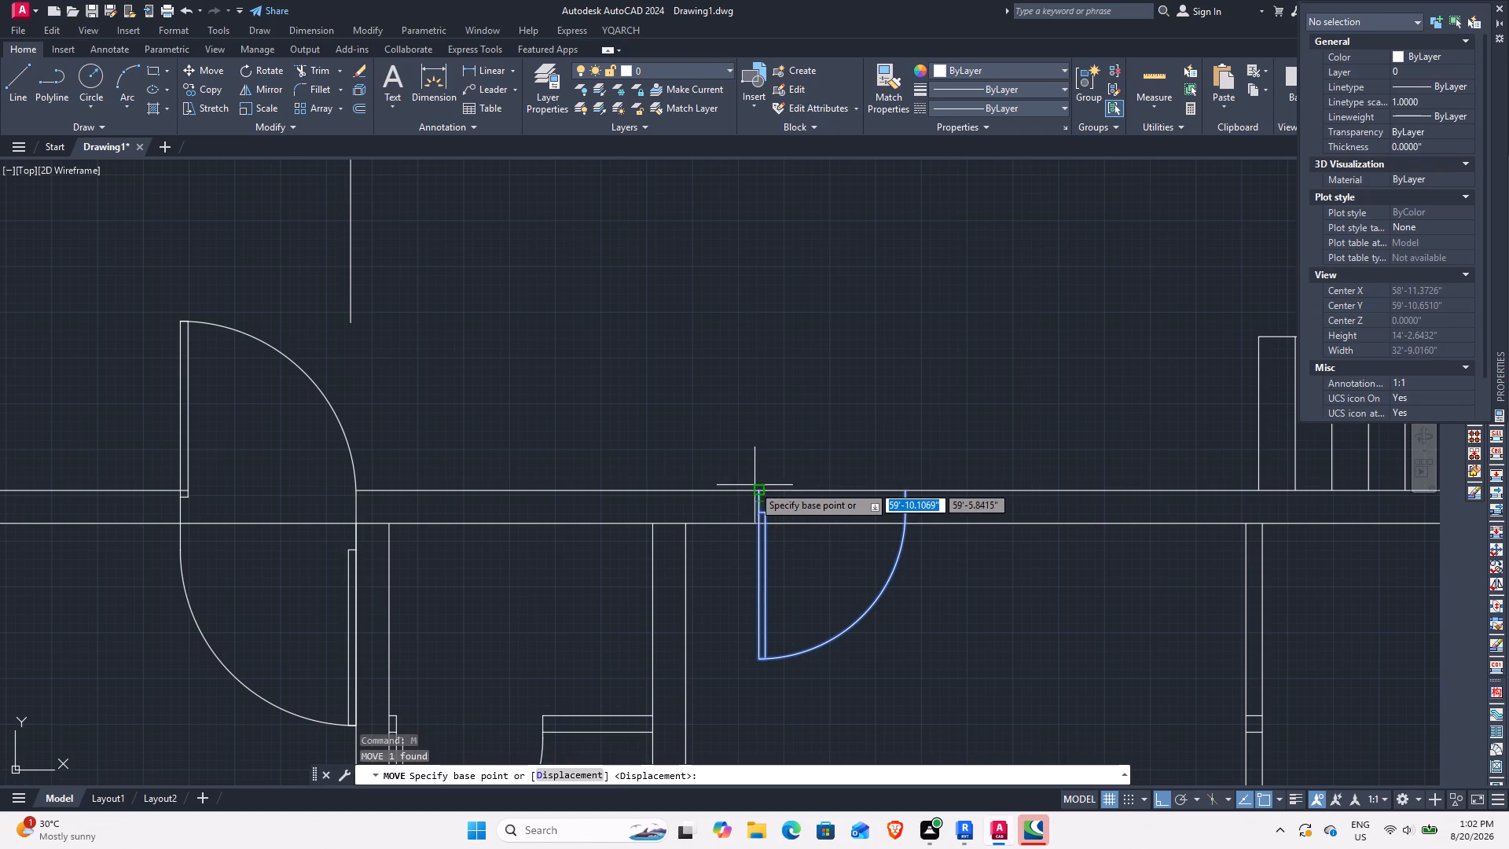
{"action": "left_click", "coordinate": [761, 490]}
{"action": "type", "text": "18"}
{"action": "key", "text": "Return"}
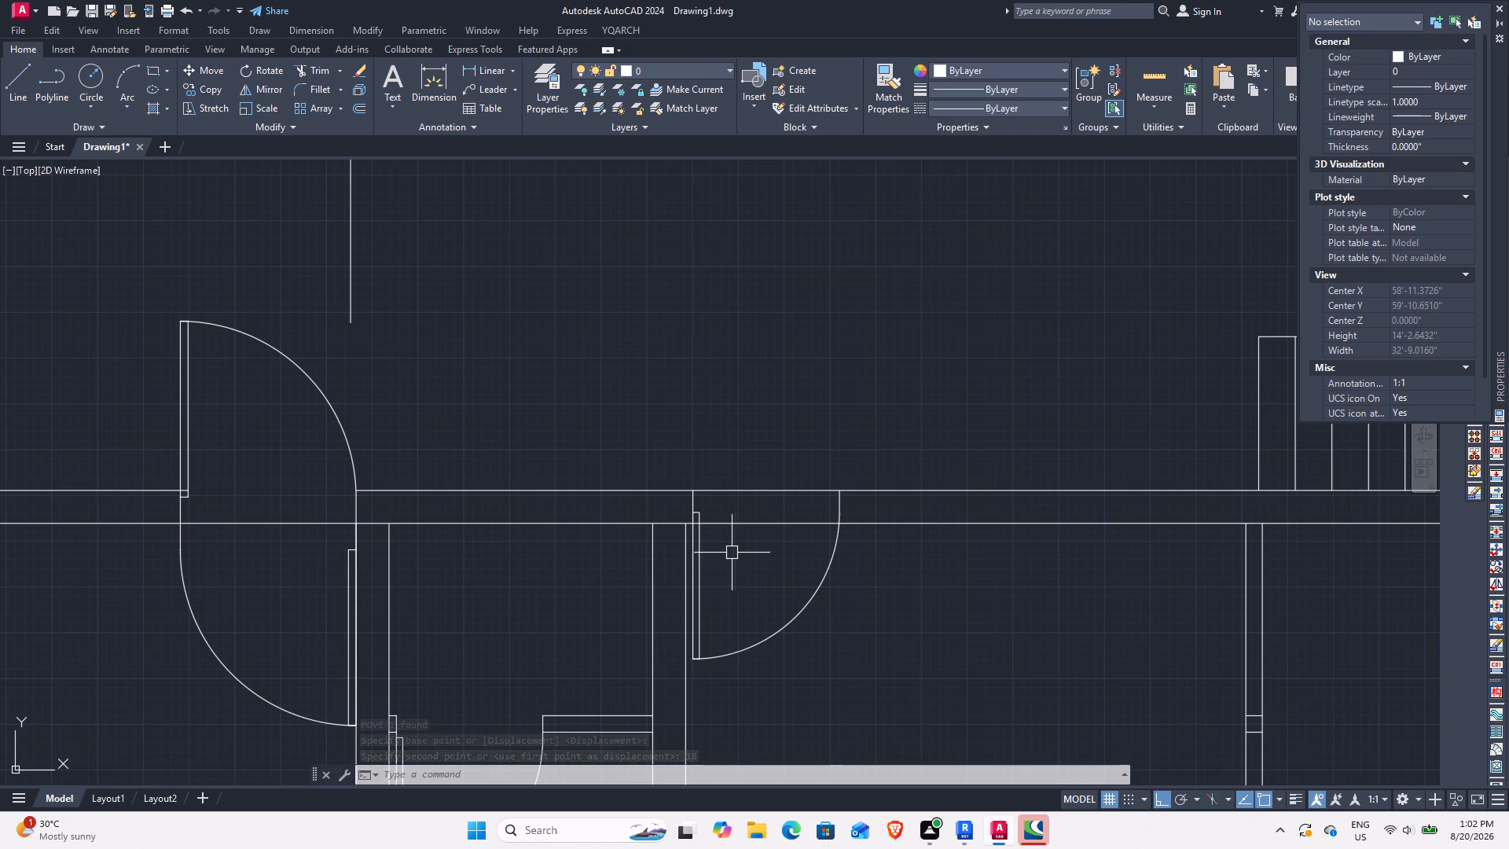
{"action": "key", "text": "Escape"}
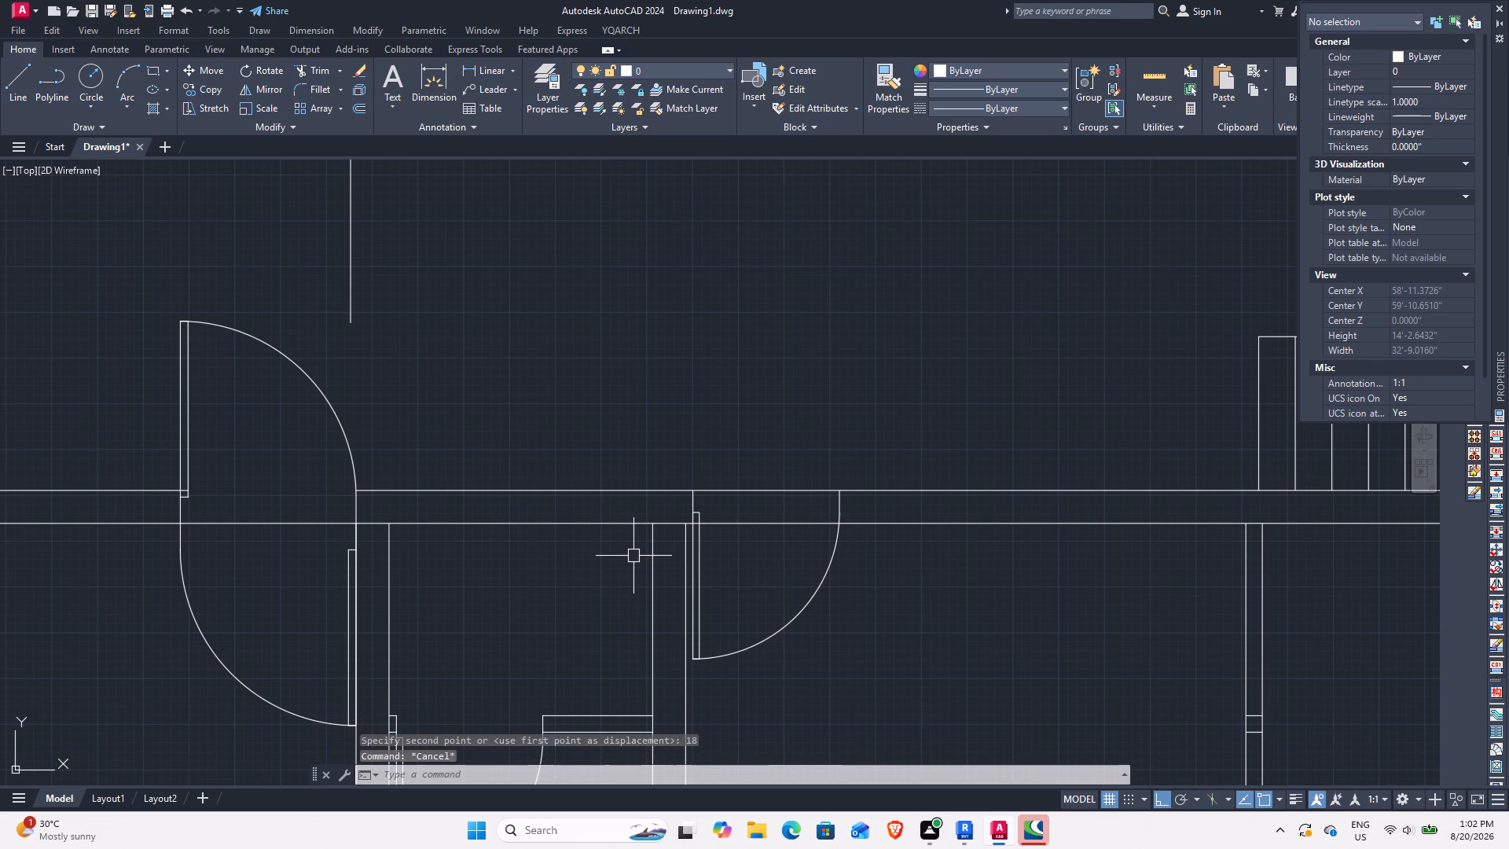
Extend the inner lines of the small room's two side walls up to the horizontal wall's upper line.
{"action": "type", "text": "EX"}
{"action": "key", "text": "space"}
{"action": "left_click", "coordinate": [647, 569]}
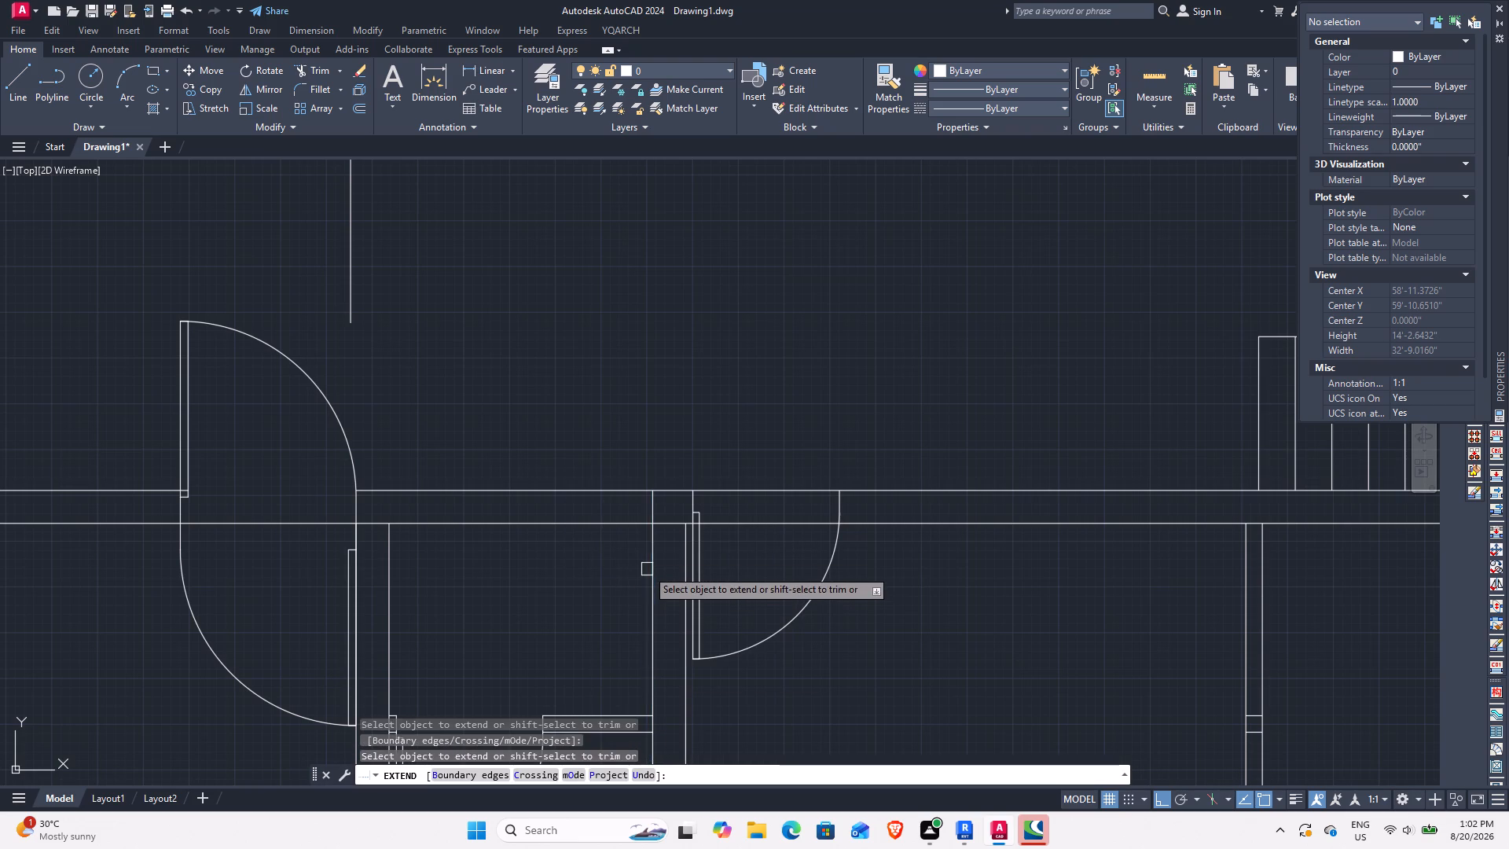
{"action": "middle_click_drag", "start_coordinate": [395, 568], "coordinate": [417, 564]}
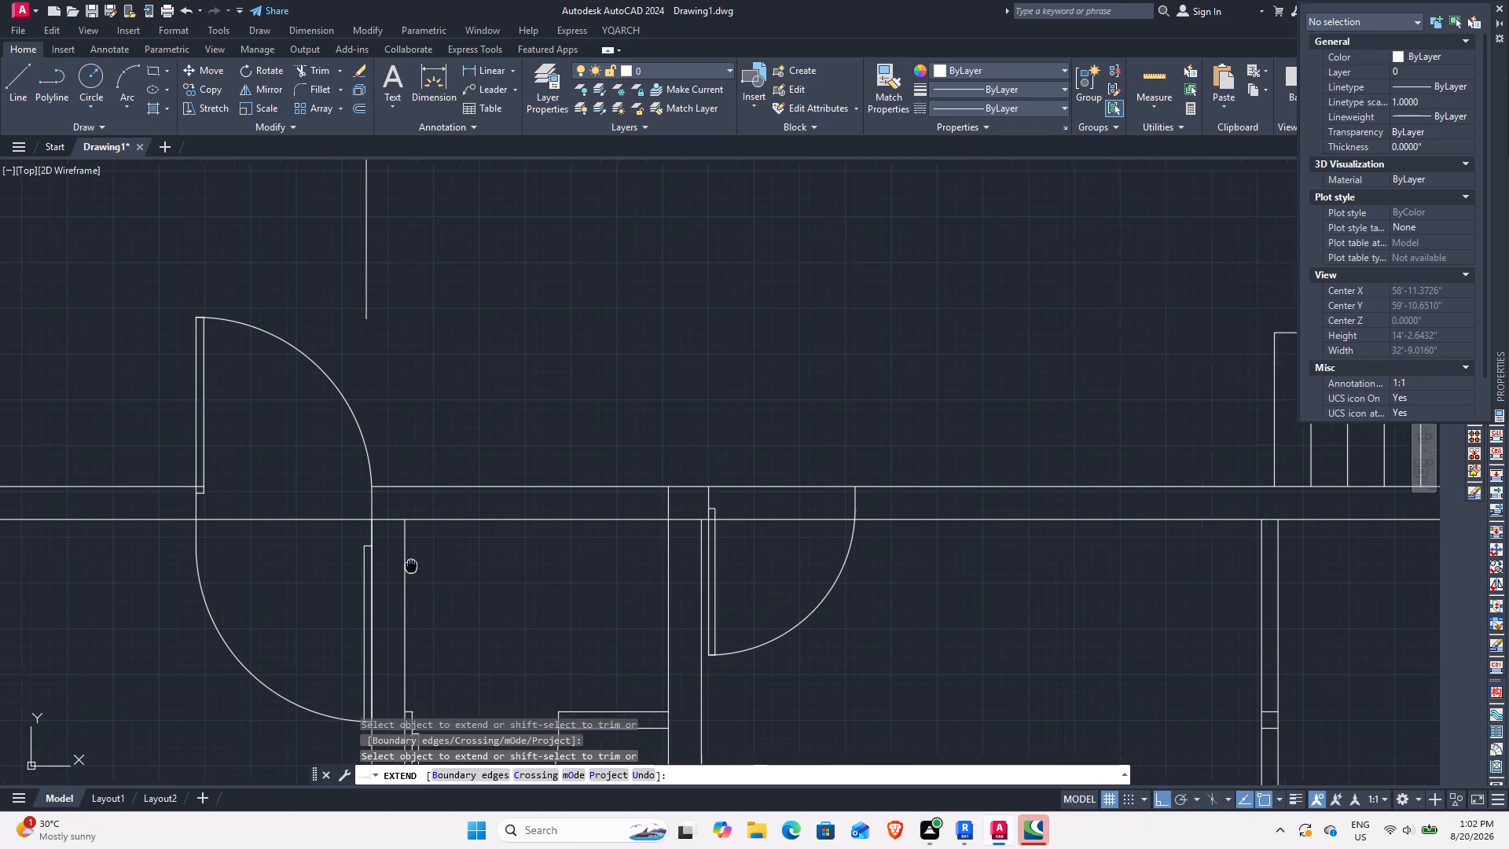
{"action": "middle_click_drag", "start_coordinate": [417, 564], "coordinate": [569, 533]}
{"action": "left_click", "coordinate": [566, 530]}
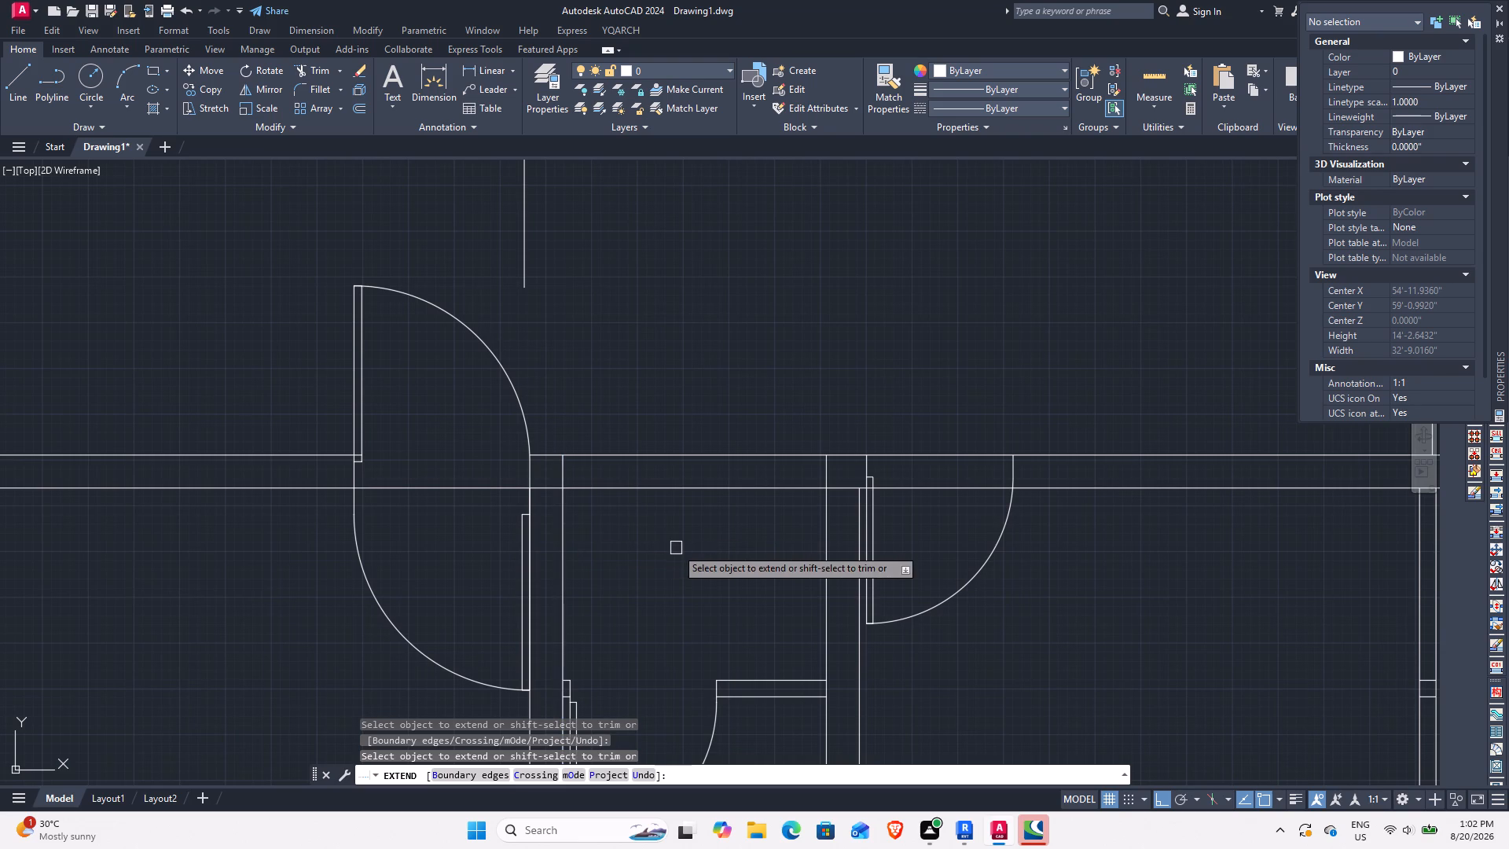
{"action": "key", "text": "Escape"}
Trim both horizontal wall lines between the small room's side walls and between the copied door's jambs.
{"action": "middle_click_drag", "start_coordinate": [757, 537], "coordinate": [670, 549]}
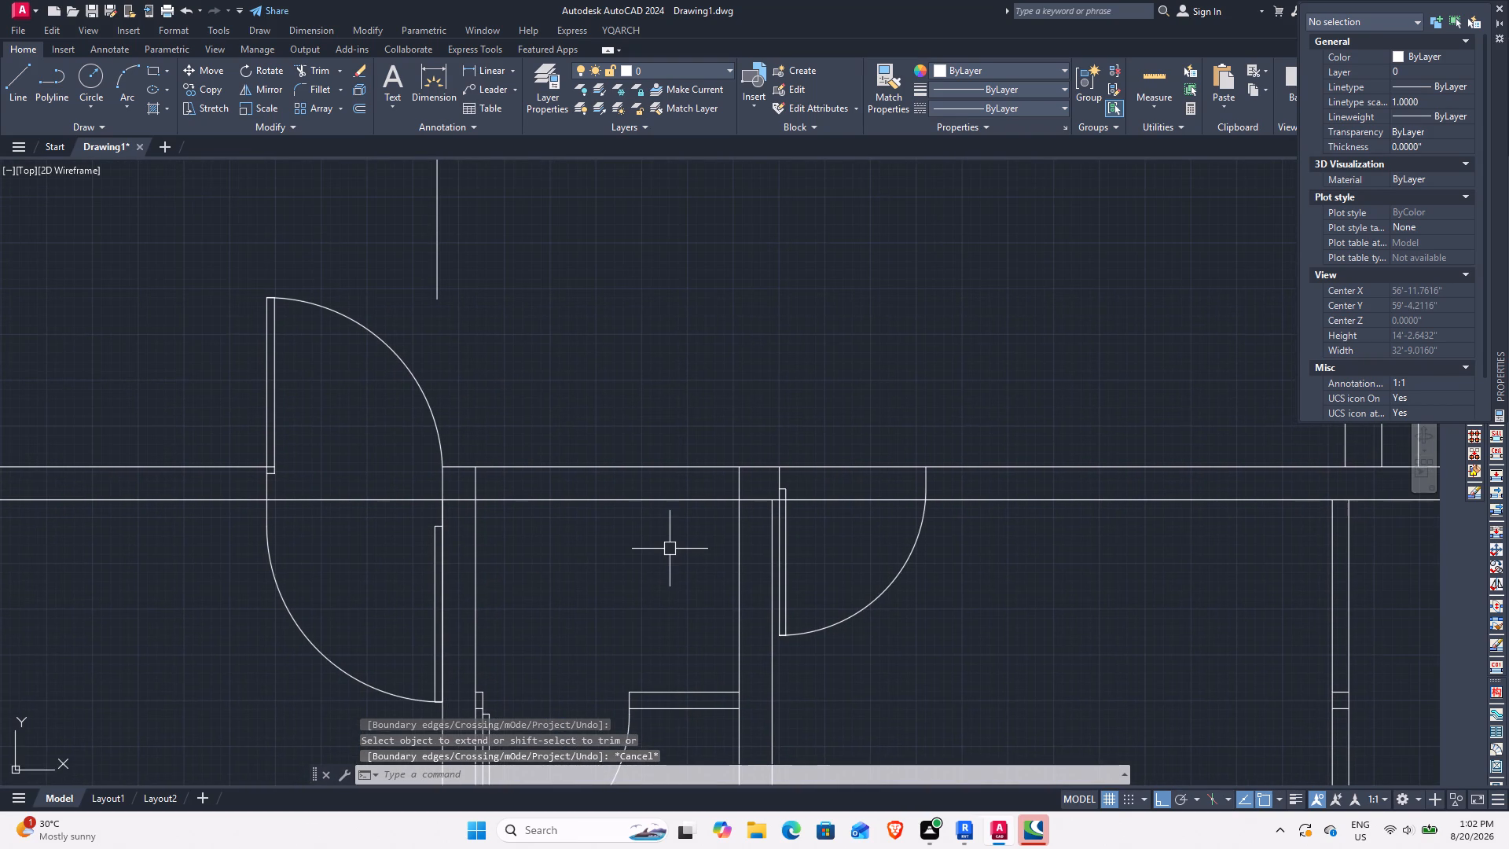
{"action": "type", "text": "TR"}
{"action": "key", "text": "space"}
{"action": "left_click_drag", "start_coordinate": [632, 543], "coordinate": [633, 533]}
{"action": "left_click", "coordinate": [650, 429]}
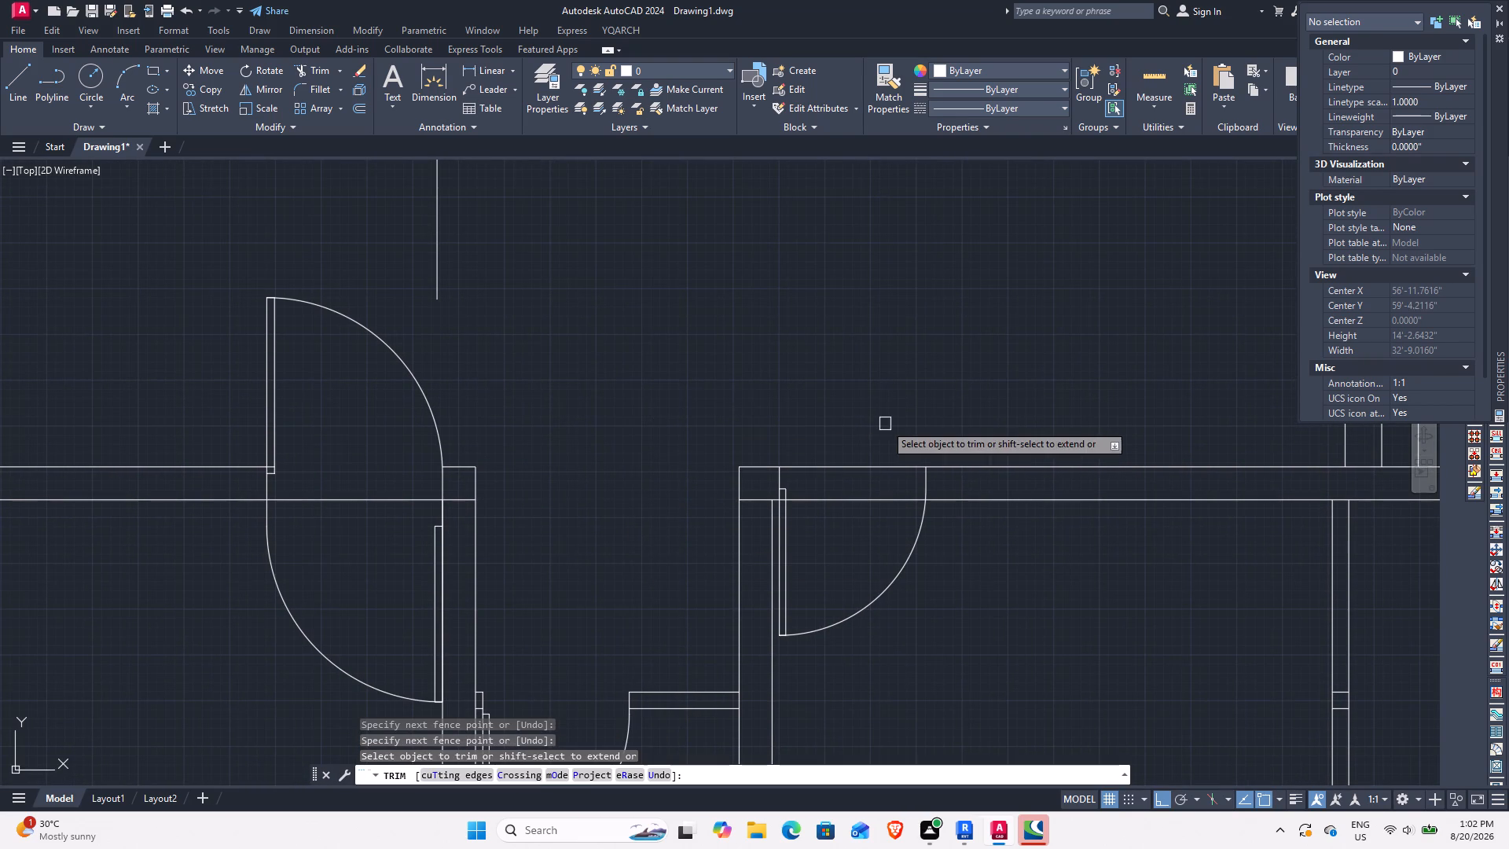
{"action": "left_click_drag", "start_coordinate": [874, 443], "coordinate": [866, 454]}
{"action": "left_click", "coordinate": [837, 547]}
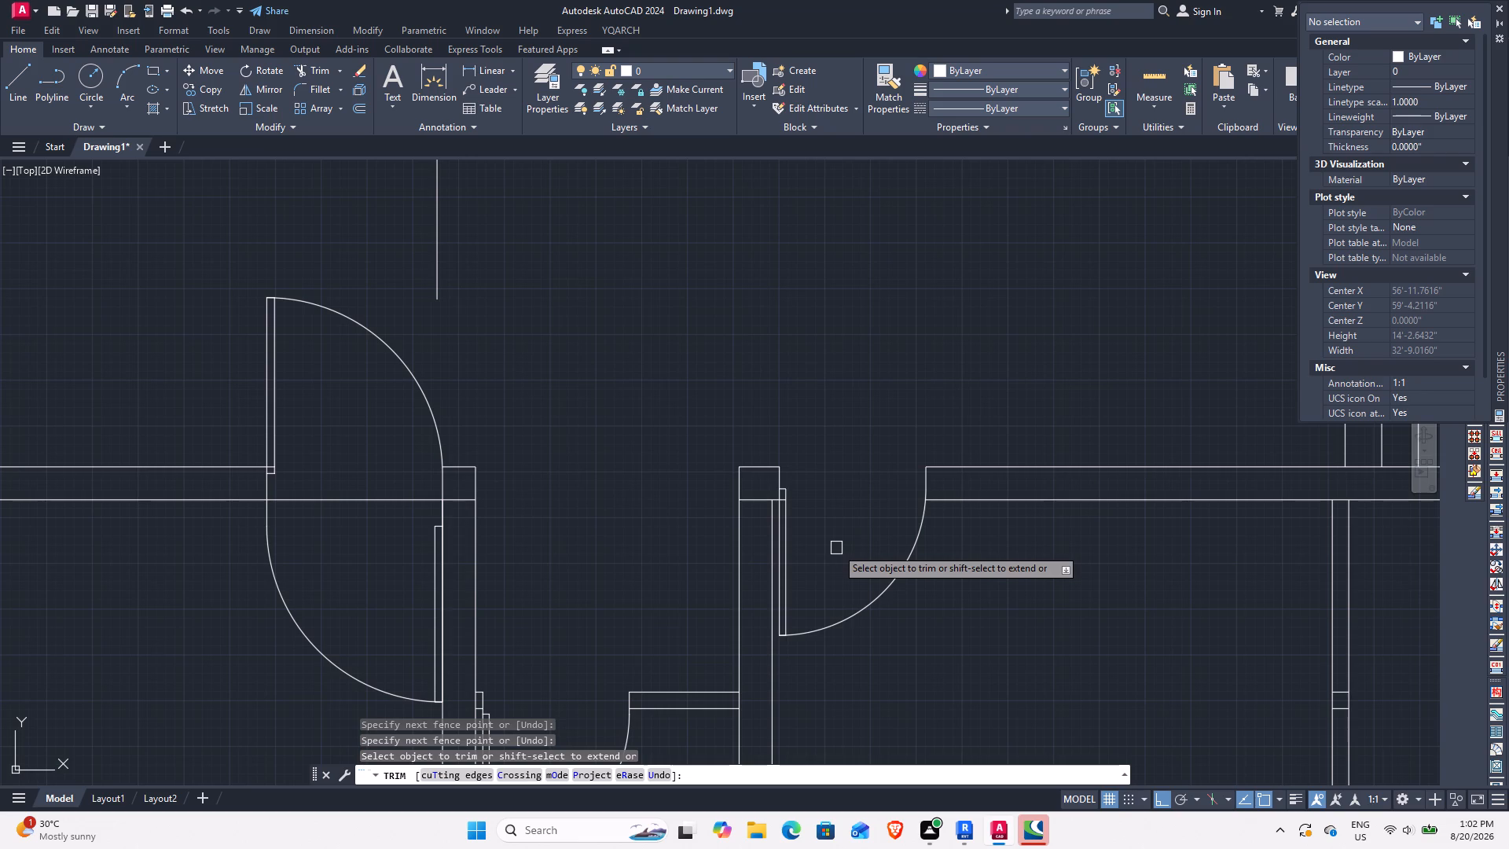
{"action": "key", "text": "Escape"}
Extend the outer line of the small room's right wall up to the horizontal wall's upper line beside the copied door.
{"action": "middle_click_drag", "start_coordinate": [779, 494], "coordinate": [684, 505]}
{"action": "scroll", "coordinate": [677, 505], "scroll_direction": "up", "scroll_amount": 3}
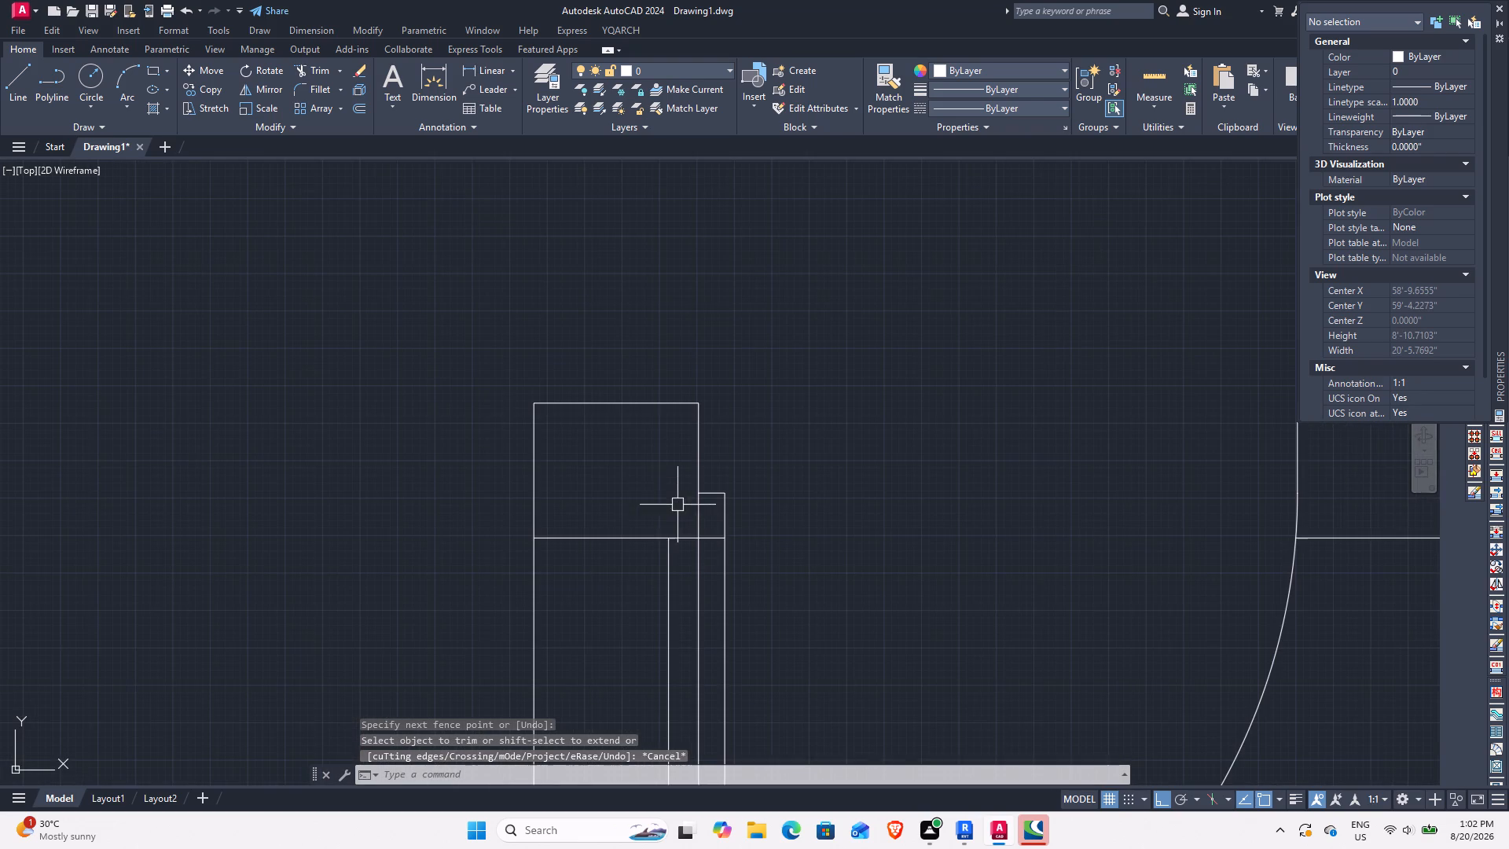
{"action": "type", "text": "EX"}
{"action": "key", "text": "space"}
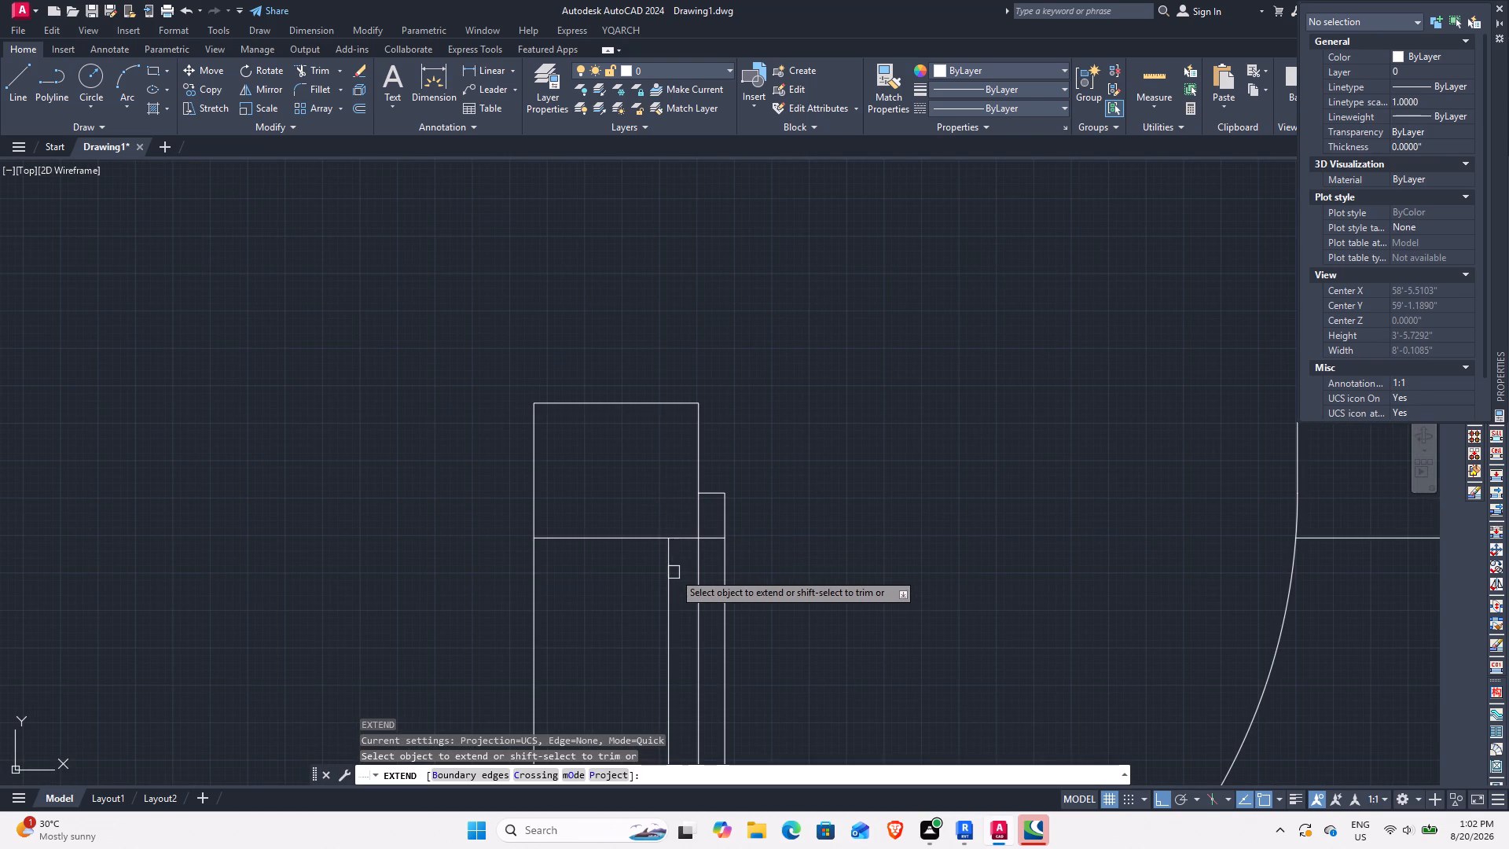
{"action": "left_click", "coordinate": [672, 575]}
{"action": "key", "text": "Escape"}
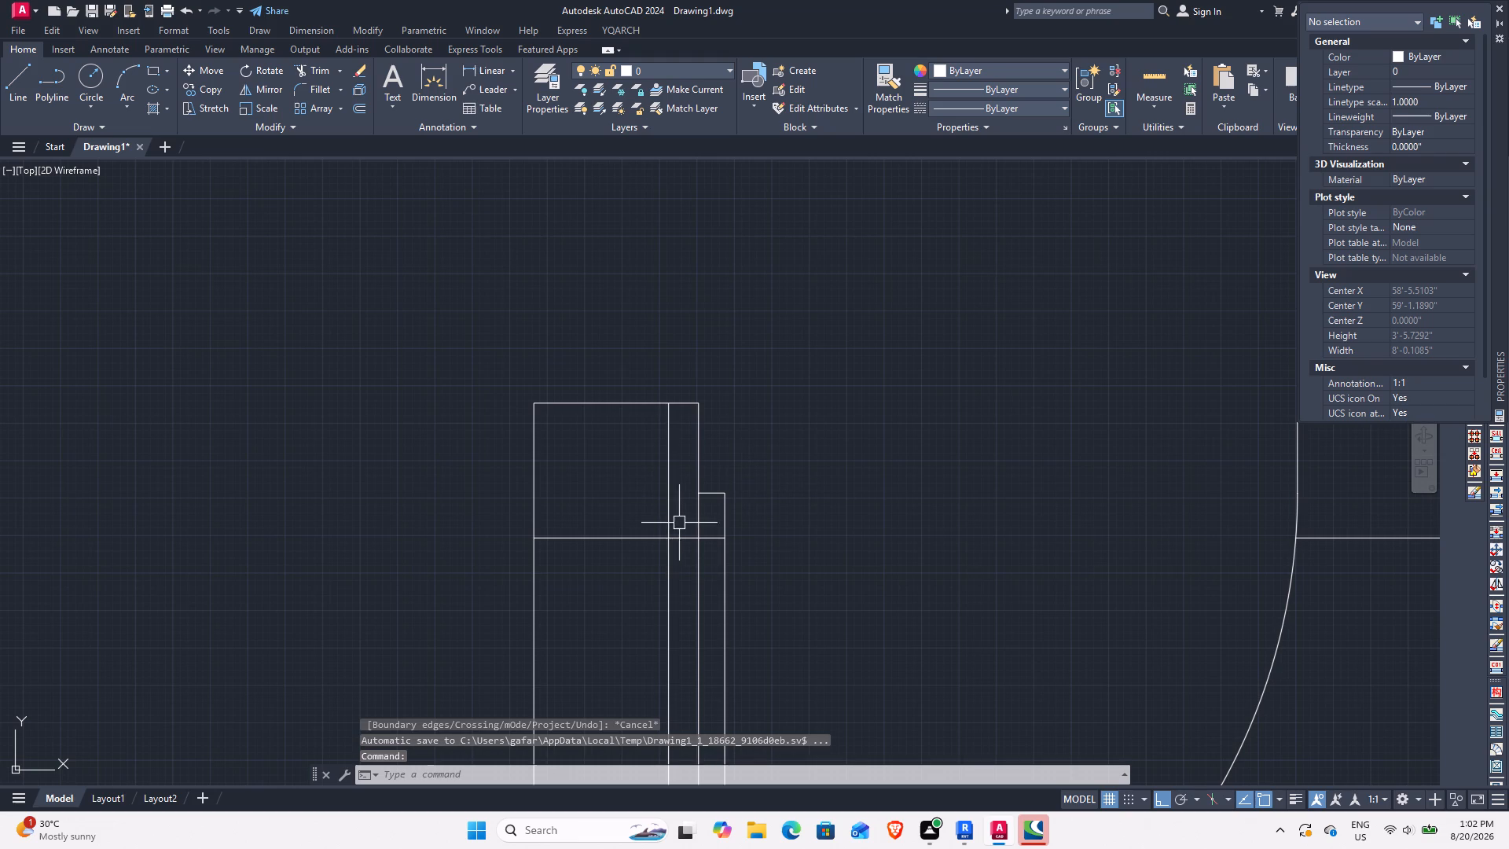
{"action": "scroll", "coordinate": [813, 553], "scroll_direction": "down", "scroll_amount": 1}
{"action": "middle_click_drag", "start_coordinate": [892, 580], "coordinate": [847, 563]}
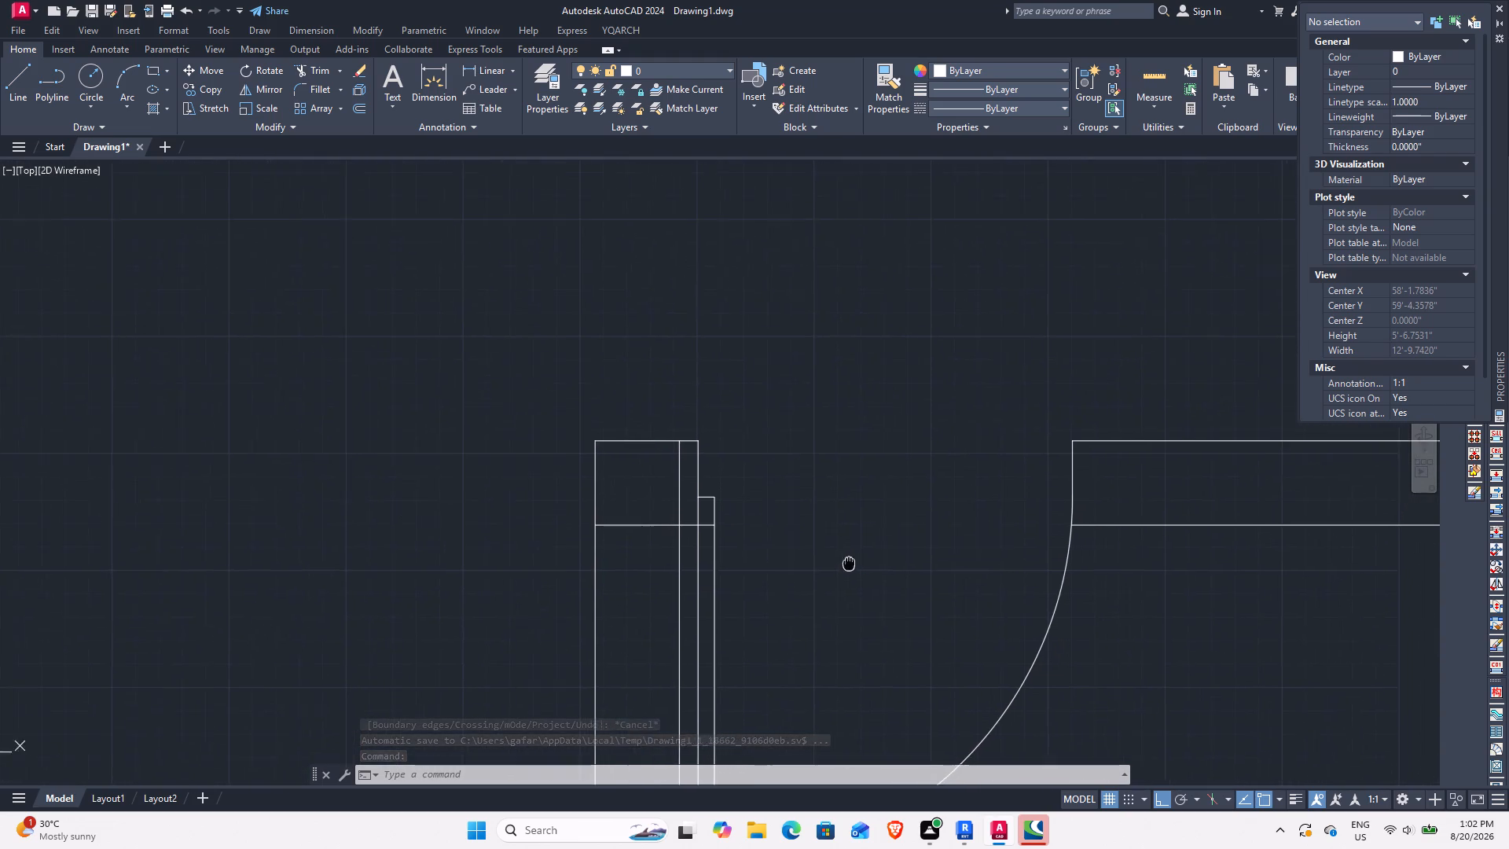
Trim the piece of the horizontal wall's lower line that crosses the copied door's leaf beside the small room's right wall.
{"action": "middle_click_drag", "start_coordinate": [847, 563], "coordinate": [846, 564]}
{"action": "scroll", "coordinate": [697, 472], "scroll_direction": "up", "scroll_amount": 1}
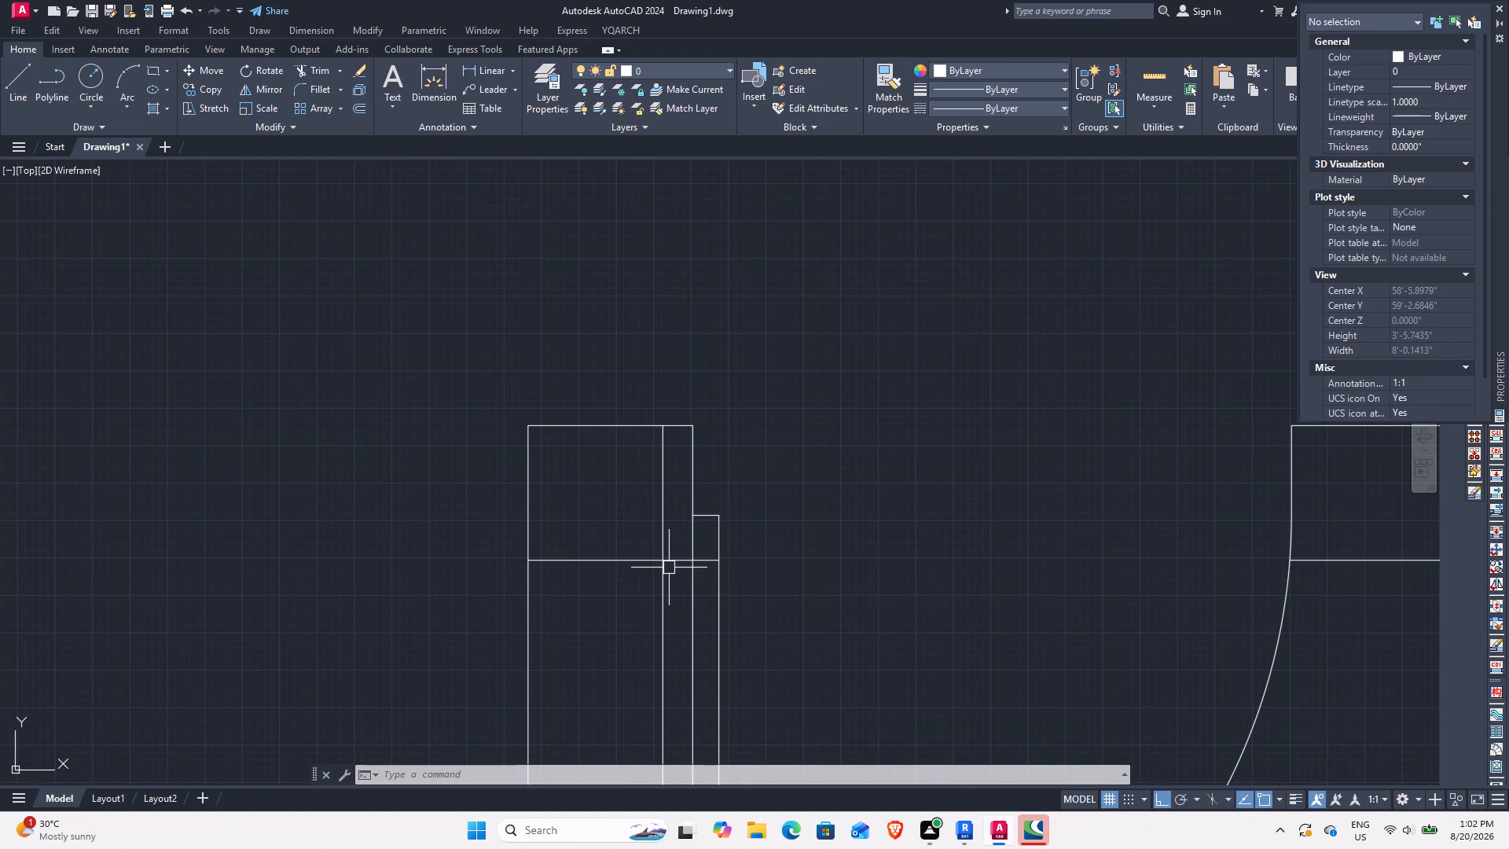
{"action": "key", "text": "t"}
{"action": "key", "text": "r"}
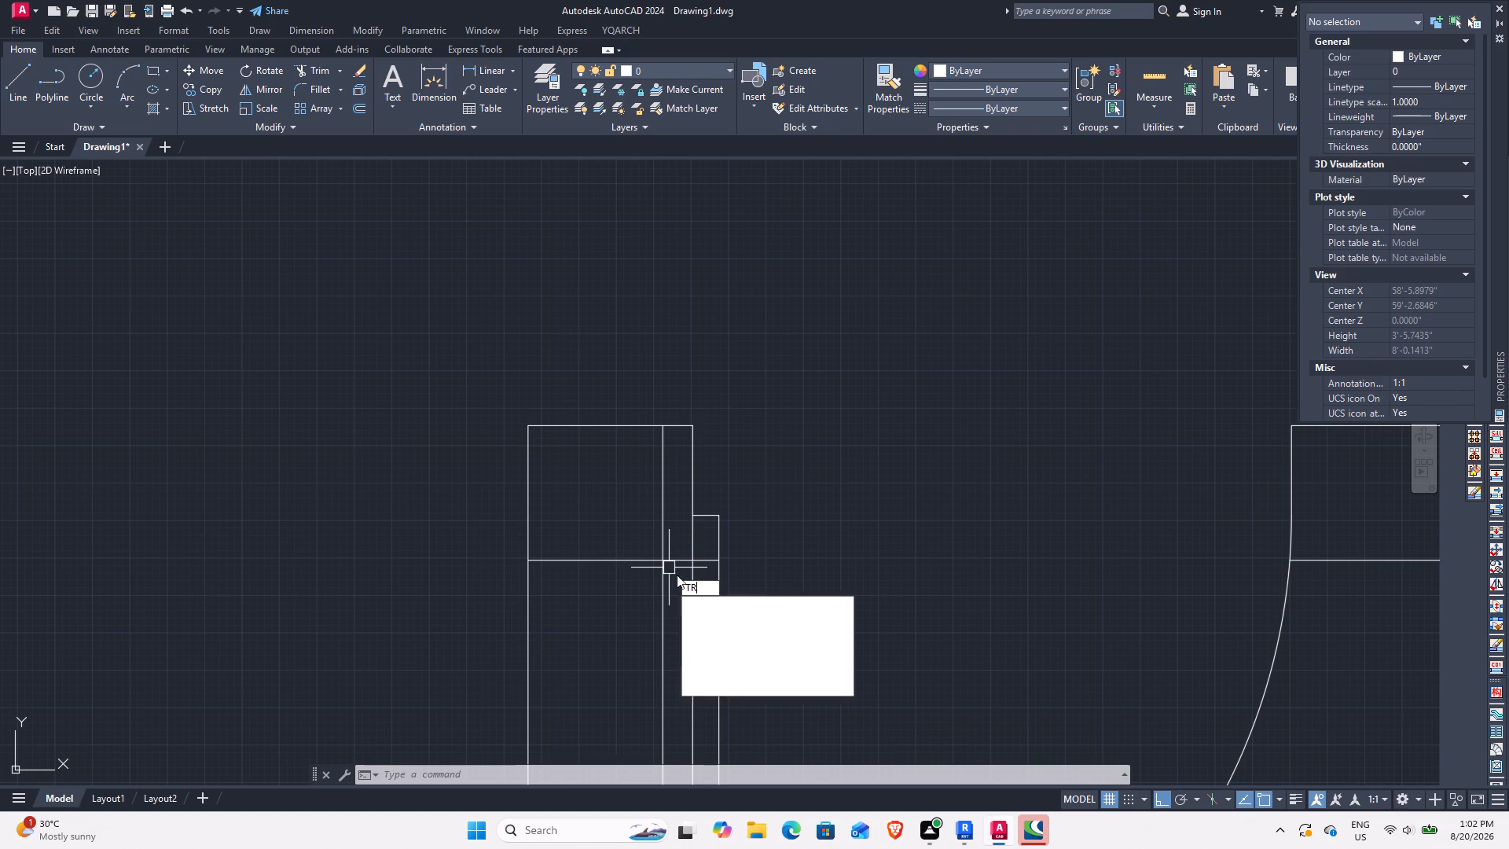
{"action": "key", "text": "space"}
{"action": "left_click", "coordinate": [708, 564]}
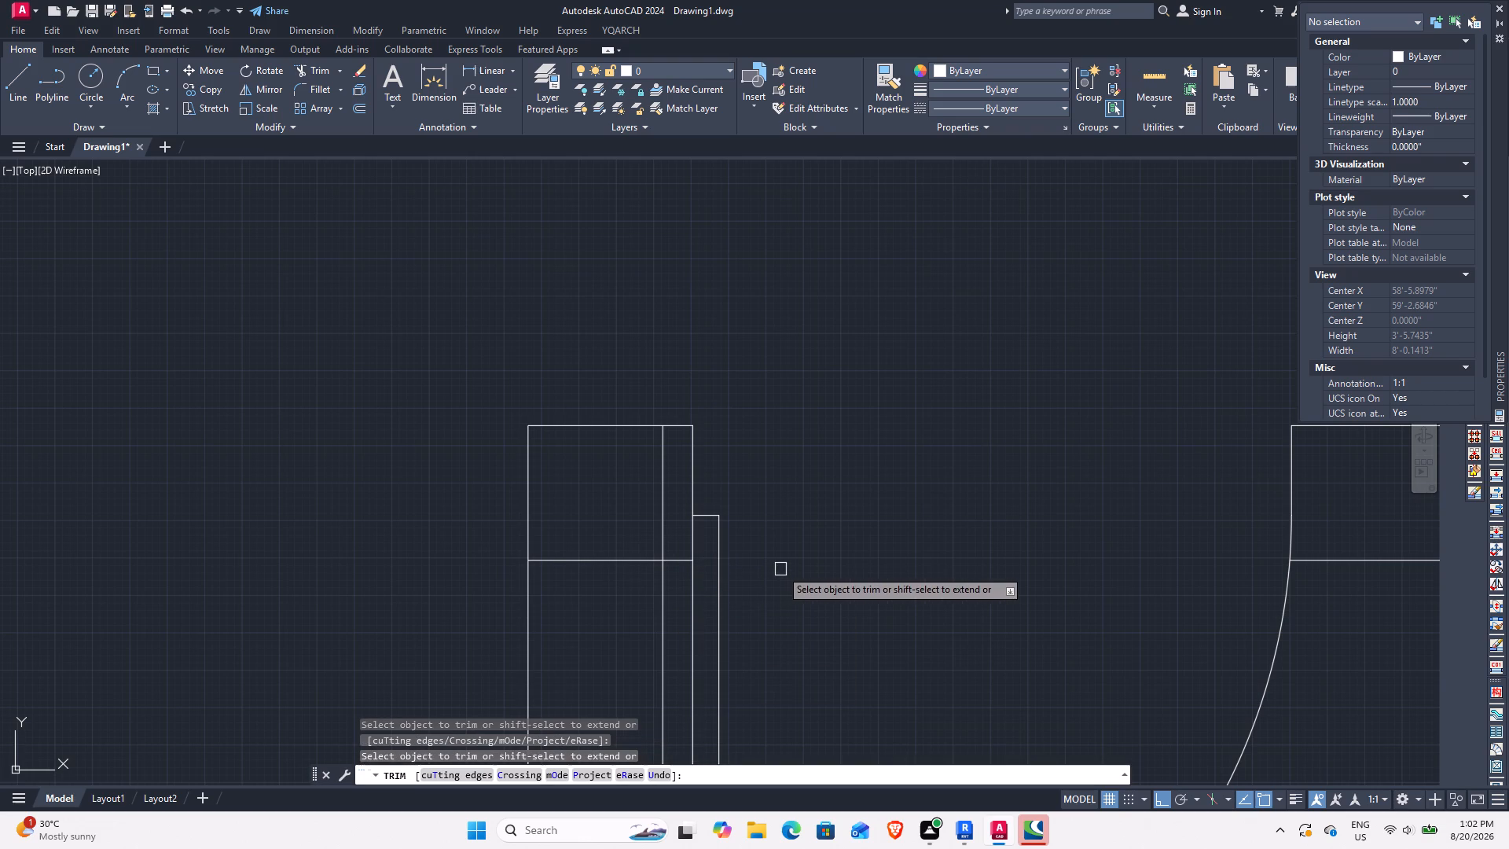
{"action": "key", "text": "Escape"}
Copy the remaining lower wall line straight up to the middle of the door-side end line, and trim the copy inside the right wall.
{"action": "left_click", "coordinate": [672, 558]}
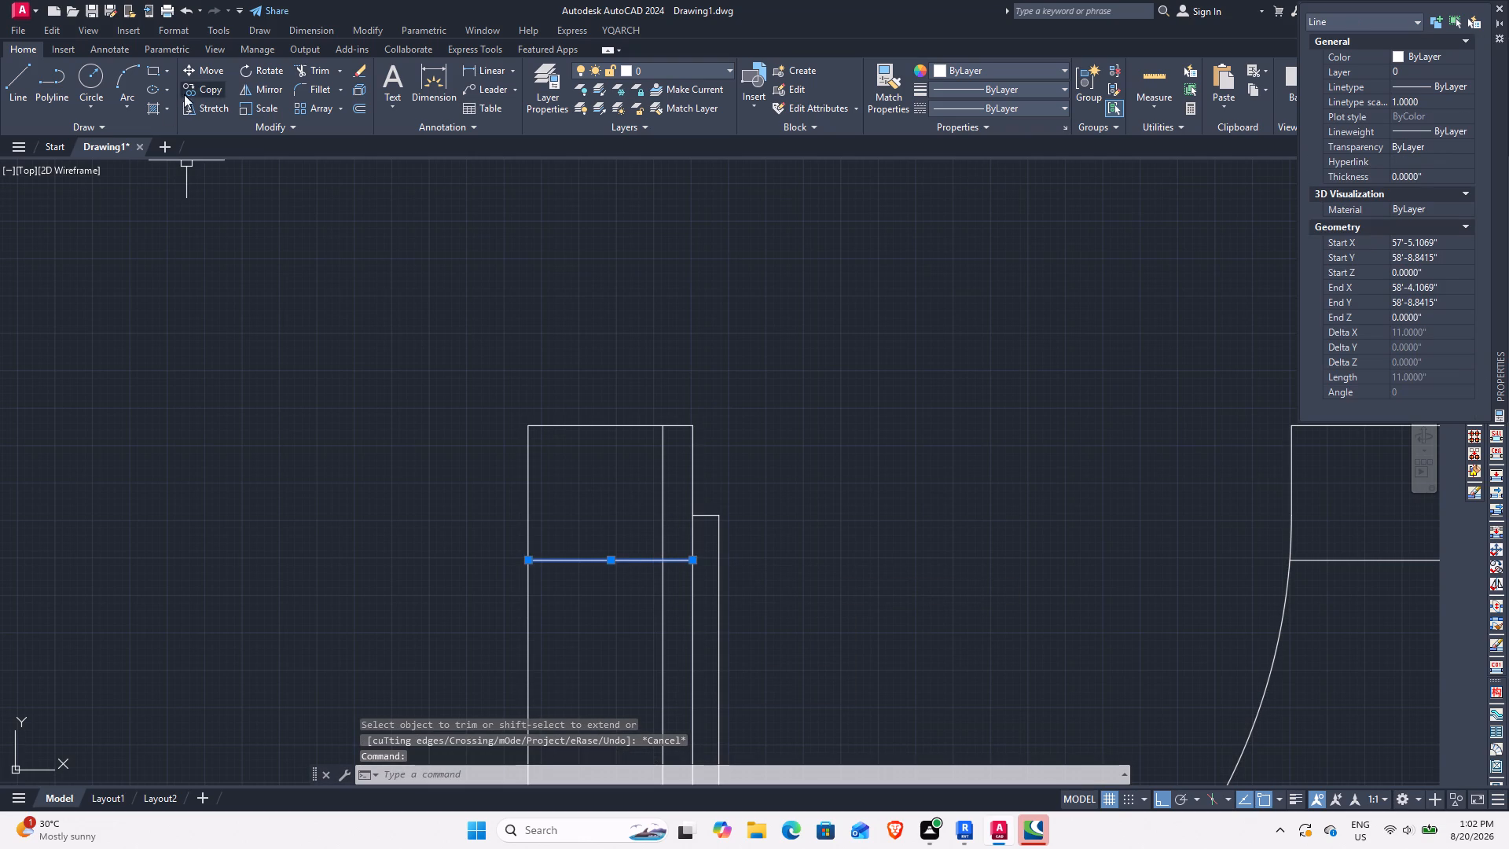
{"action": "left_click", "coordinate": [200, 90]}
{"action": "left_click", "coordinate": [697, 563]}
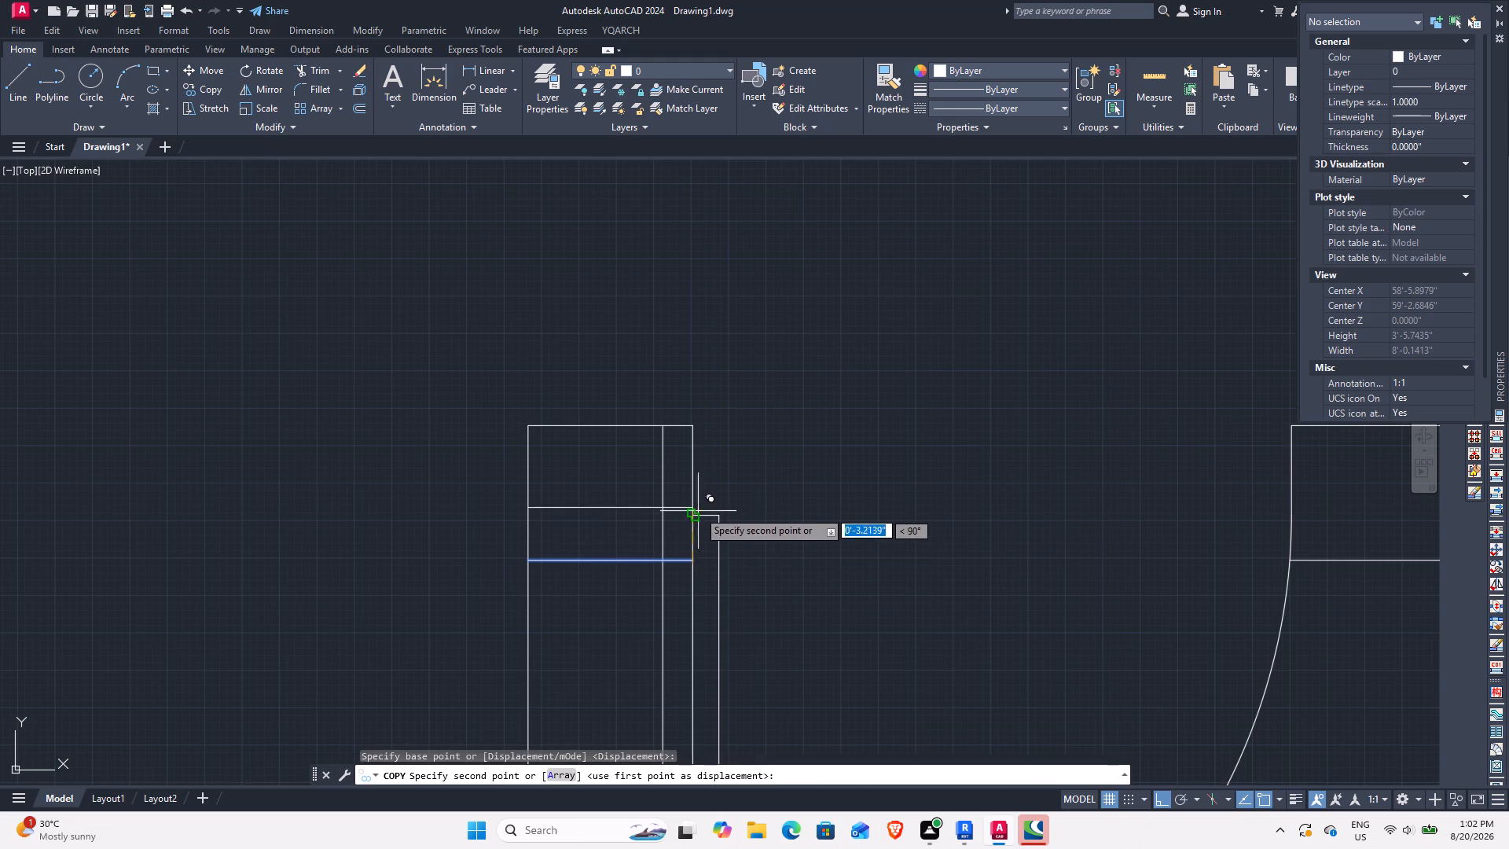
{"action": "left_click", "coordinate": [692, 483]}
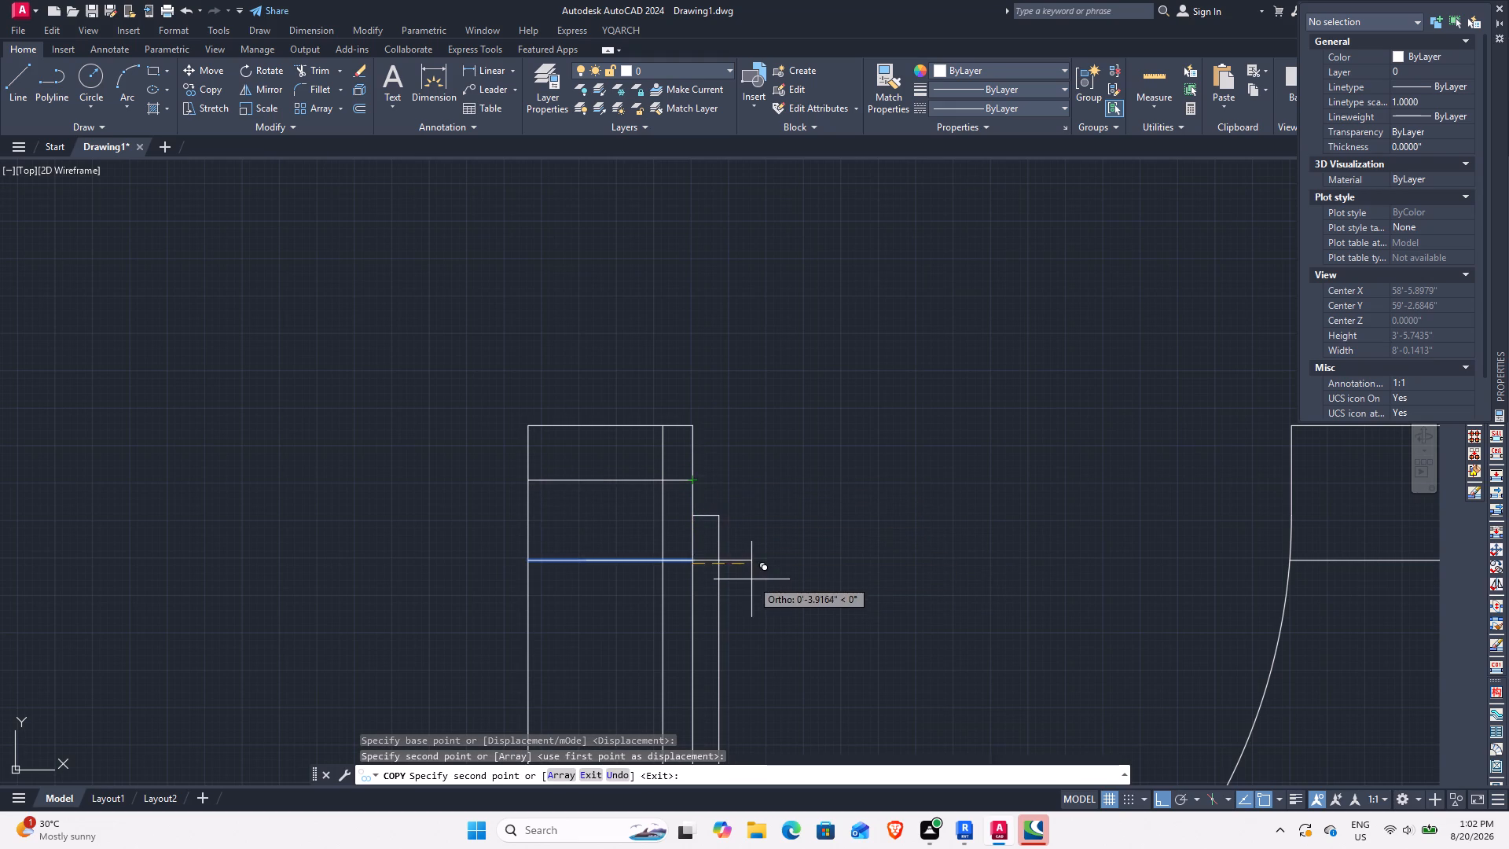
{"action": "key", "text": "Escape"}
{"action": "key", "text": "r"}
{"action": "key", "text": "Escape"}
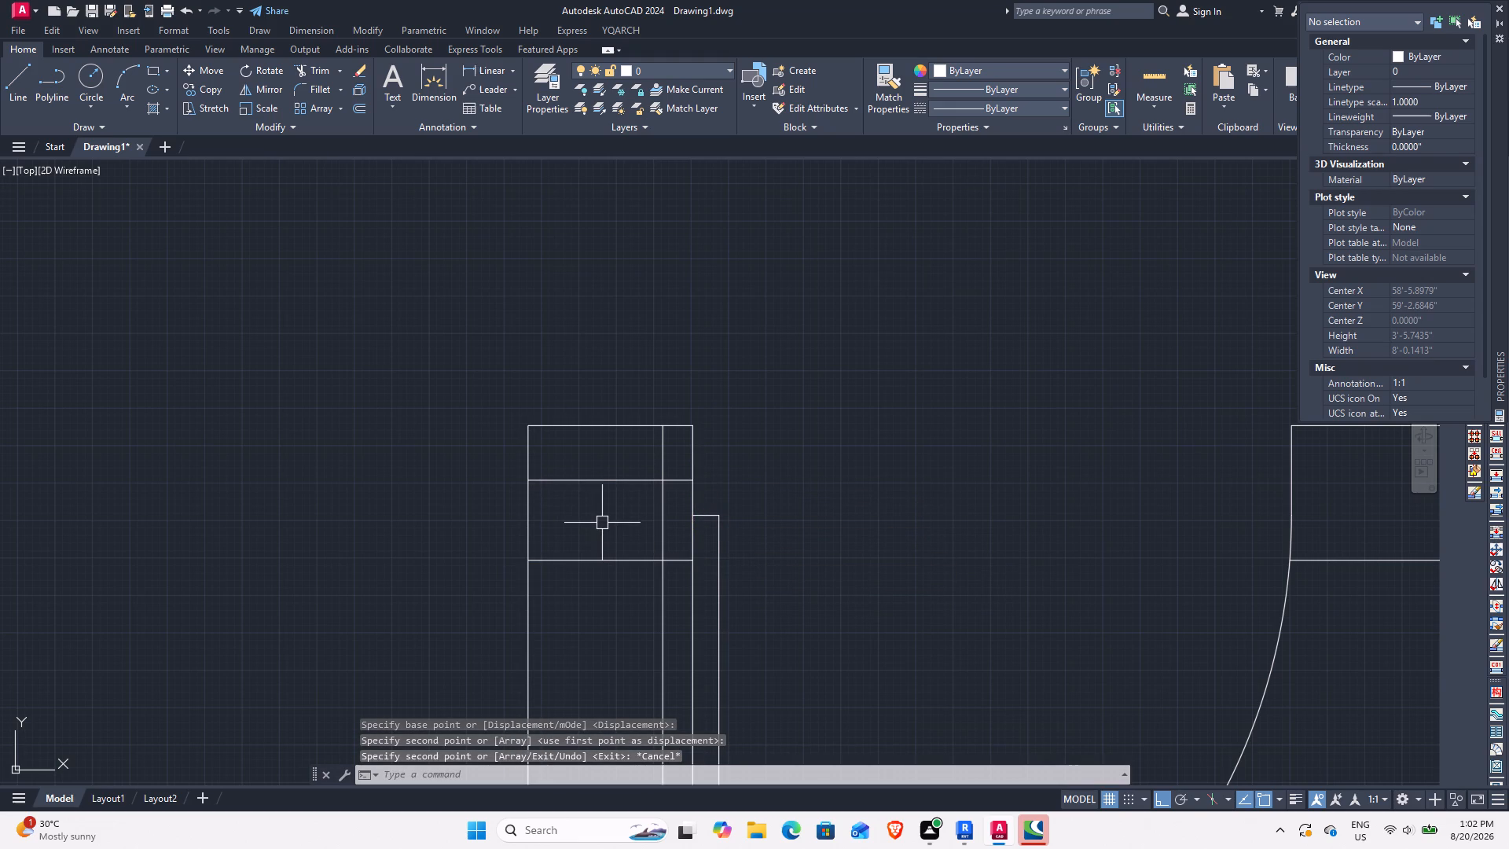
{"action": "type", "text": "TR"}
{"action": "key", "text": "space"}
{"action": "left_click", "coordinate": [609, 485]}
{"action": "key", "text": "Escape"}
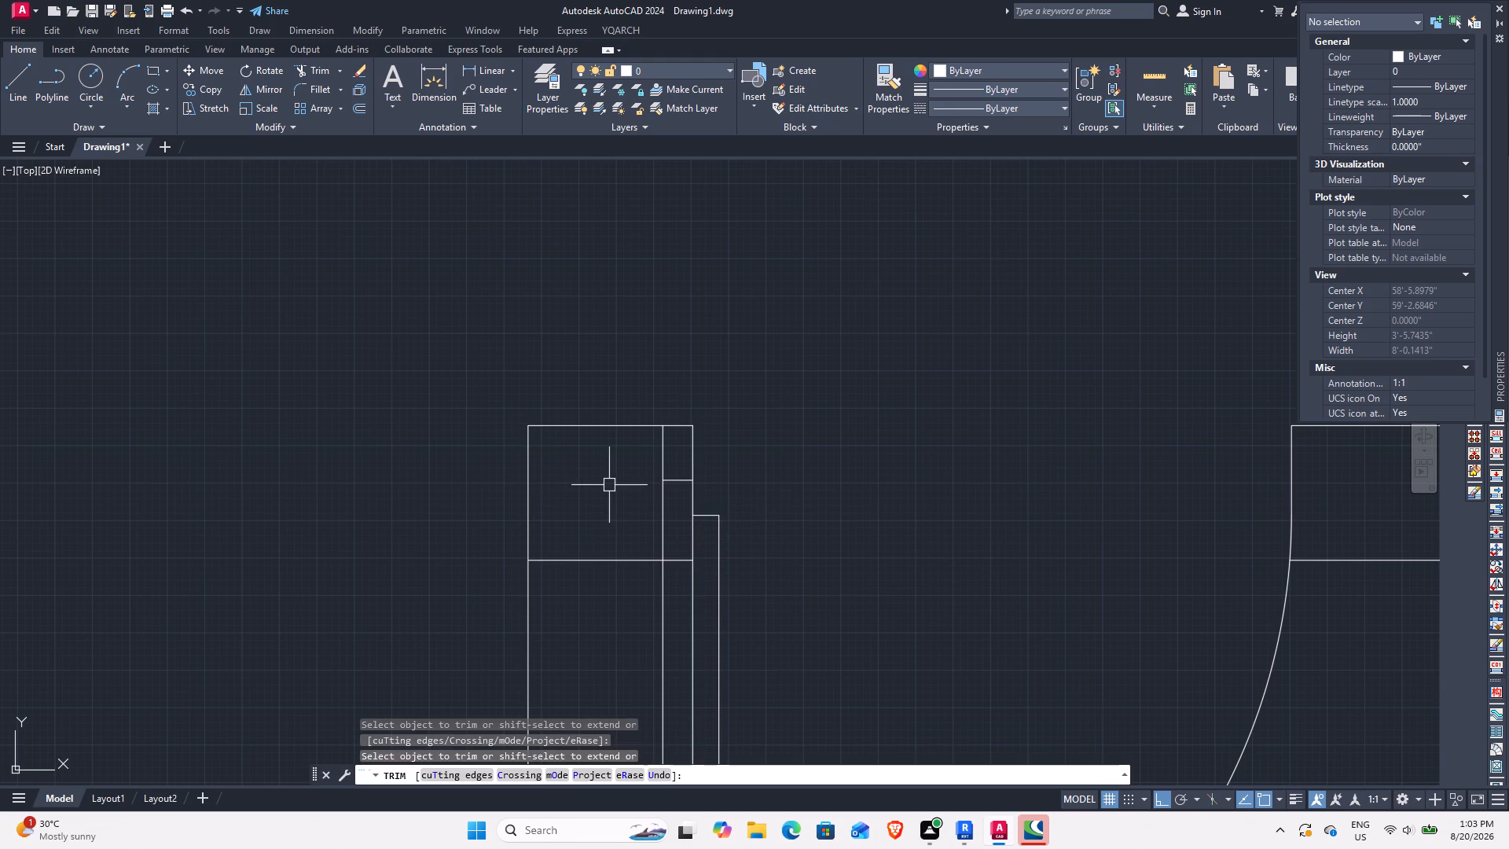
Trim the horizontal wall's lower line between the small room's right wall and the copied door's jamb.
{"action": "scroll", "coordinate": [622, 509], "scroll_direction": "down", "scroll_amount": 3}
{"action": "middle_click_drag", "start_coordinate": [802, 616], "coordinate": [843, 583]}
{"action": "scroll", "coordinate": [648, 451], "scroll_direction": "up", "scroll_amount": 3}
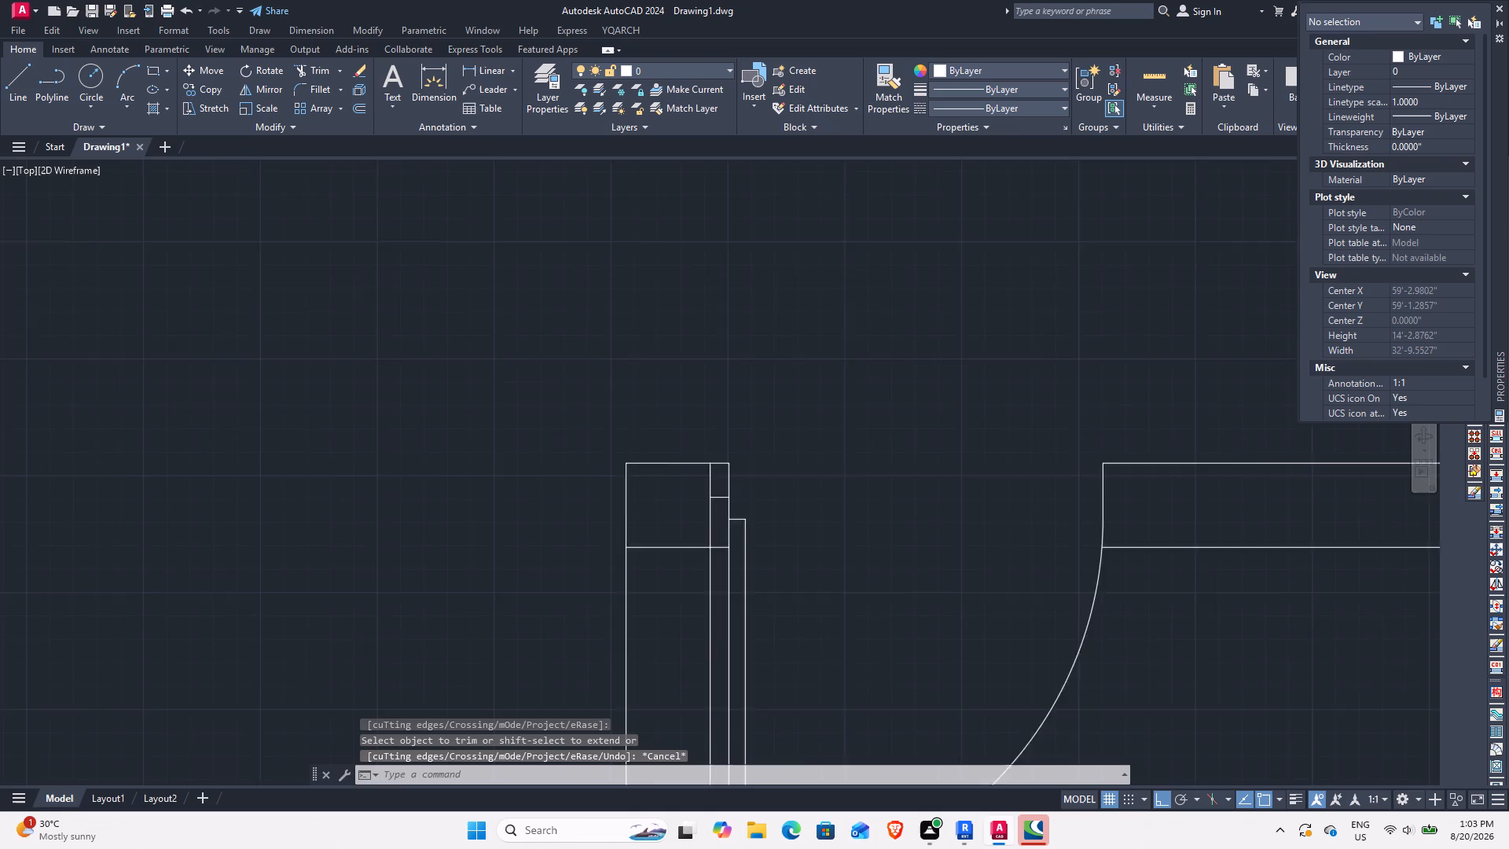
{"action": "key", "text": "t"}
{"action": "key", "text": "r"}
{"action": "key", "text": "space"}
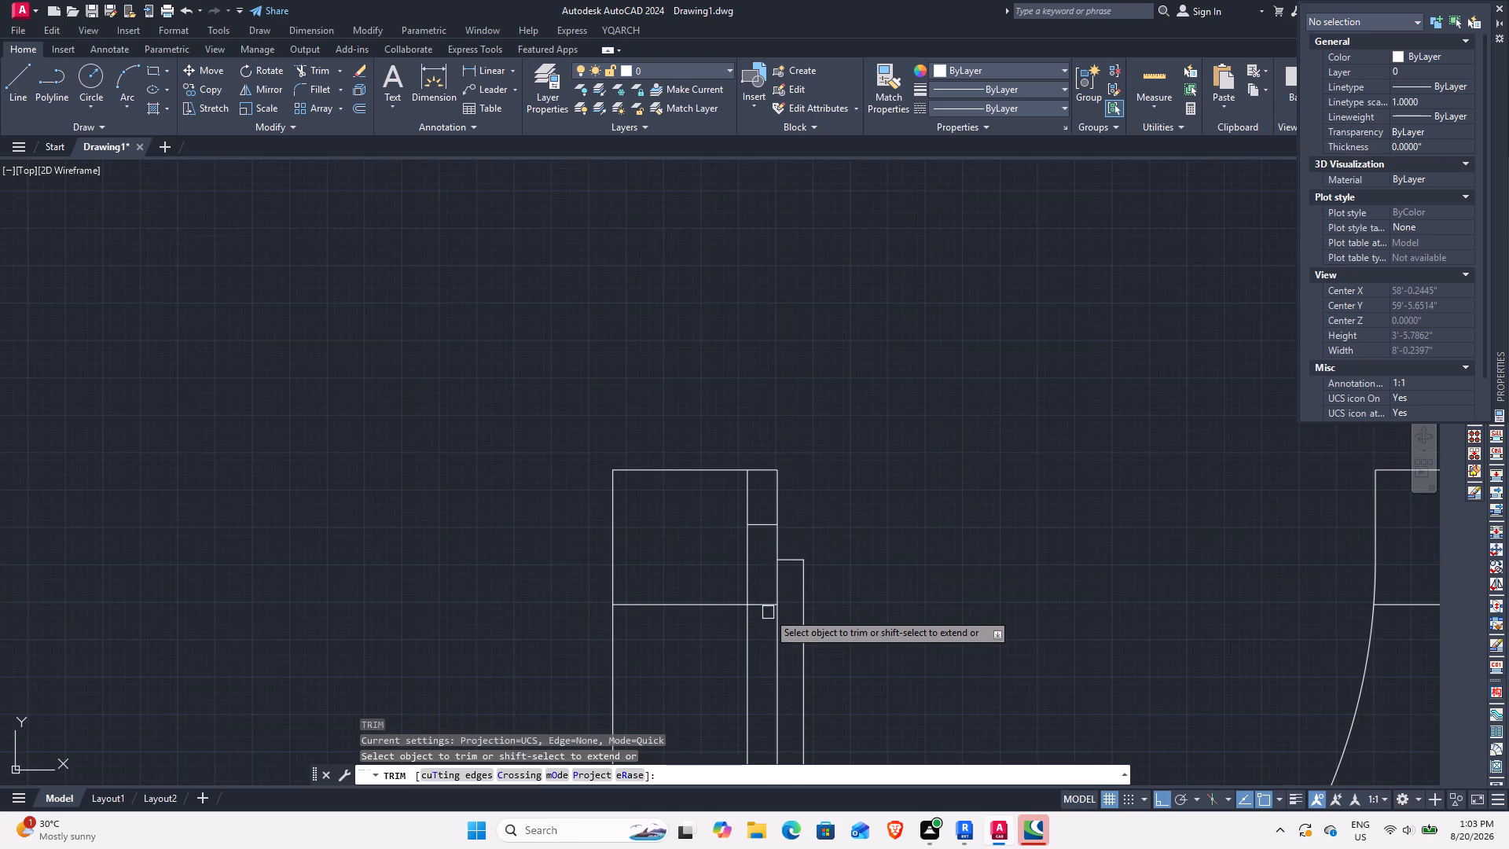
{"action": "left_click", "coordinate": [766, 605]}
{"action": "key", "text": "Escape"}
{"action": "scroll", "coordinate": [773, 601], "scroll_direction": "down", "scroll_amount": 3}
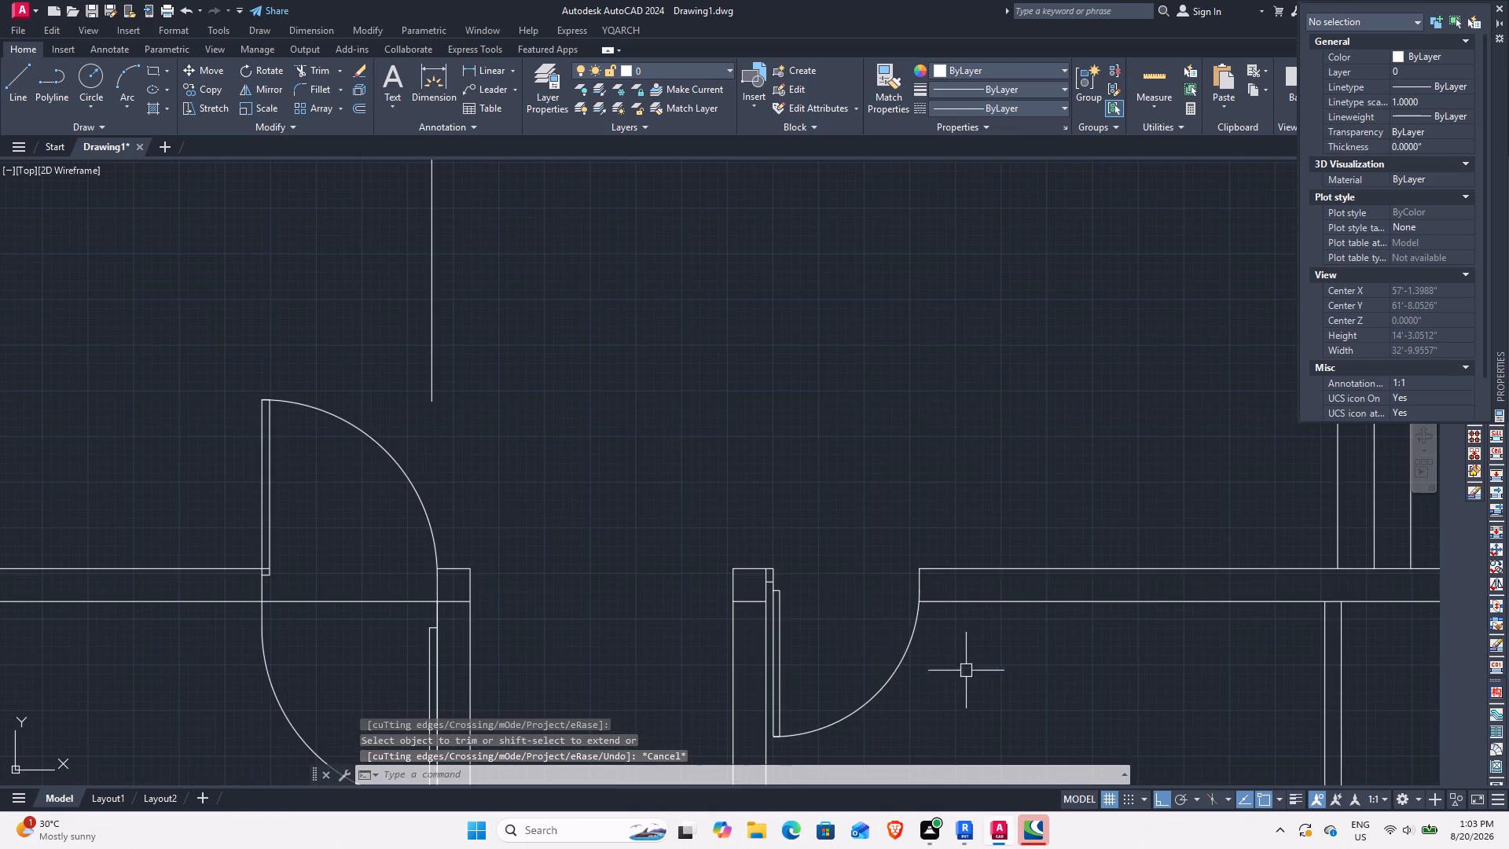
Examine the plan around the three doors and the rooms below the staircase for remaining wall and opening work.
{"action": "middle_click_drag", "start_coordinate": [945, 627], "coordinate": [962, 483]}
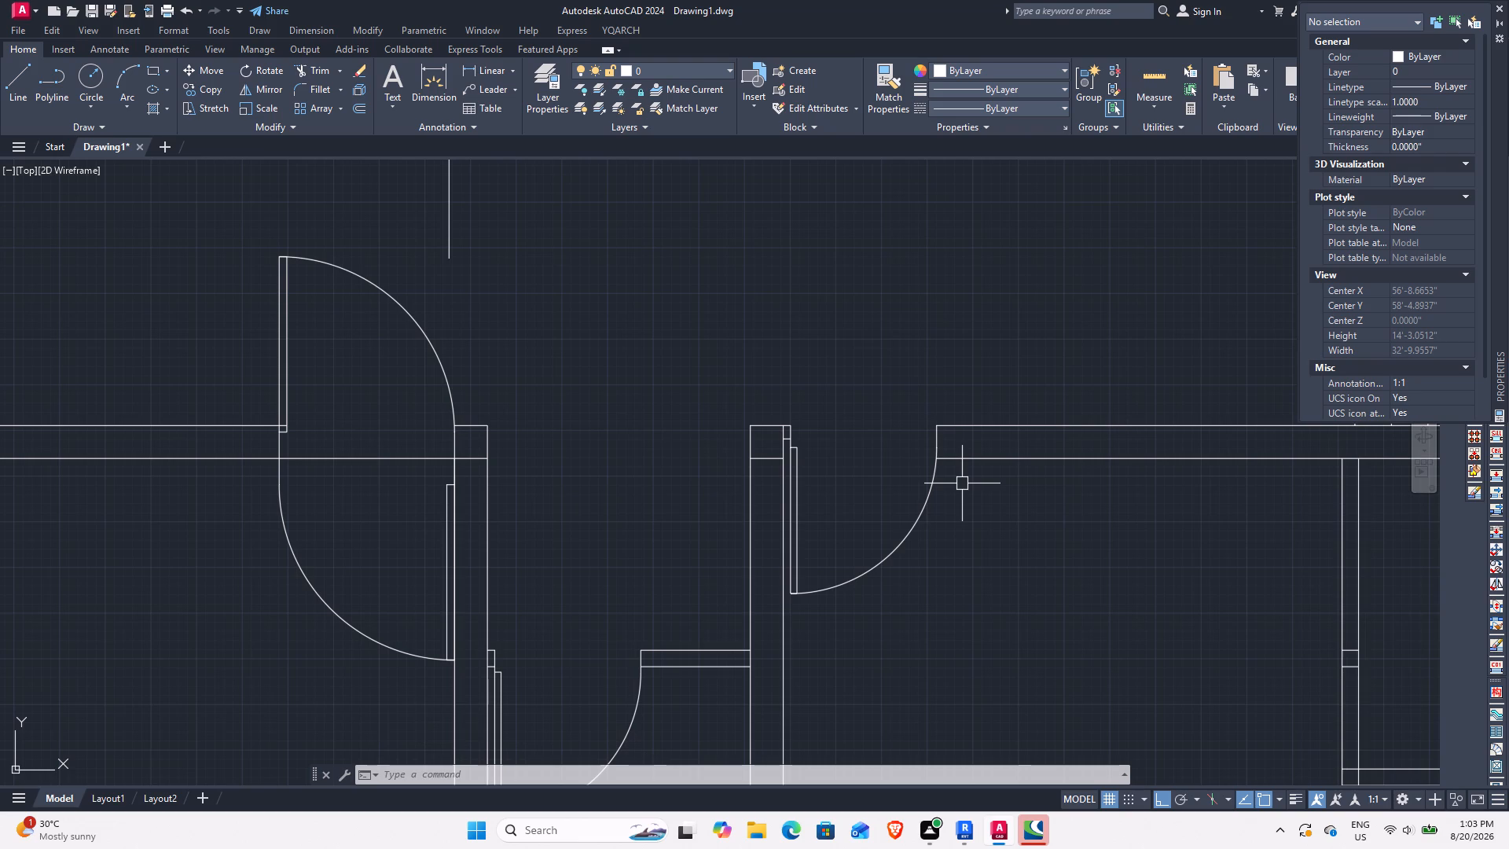
{"action": "scroll", "coordinate": [685, 467], "scroll_direction": "down", "scroll_amount": 2}
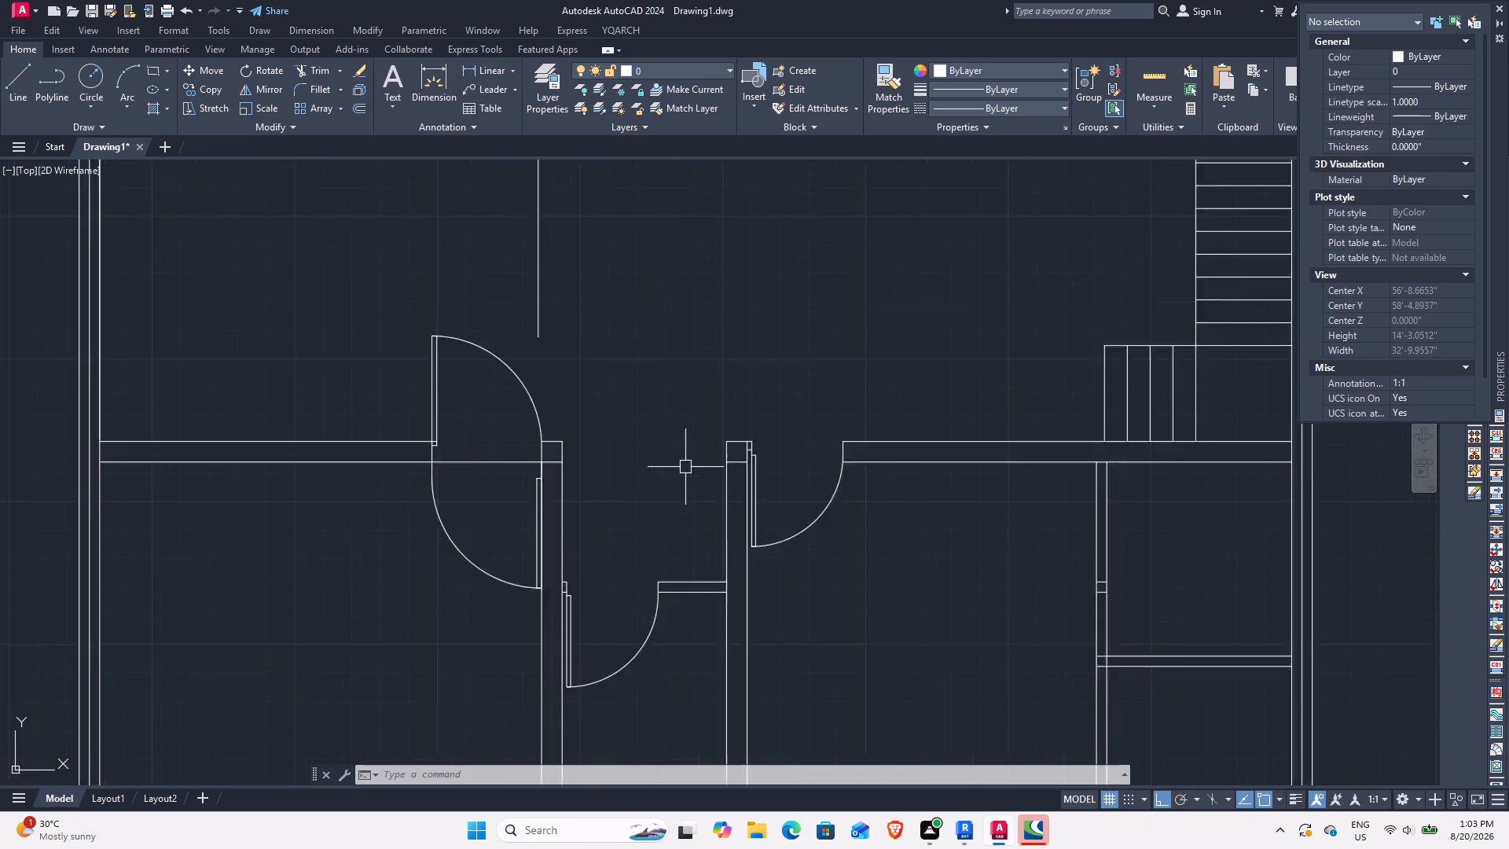
{"action": "middle_click_drag", "start_coordinate": [696, 591], "coordinate": [687, 521]}
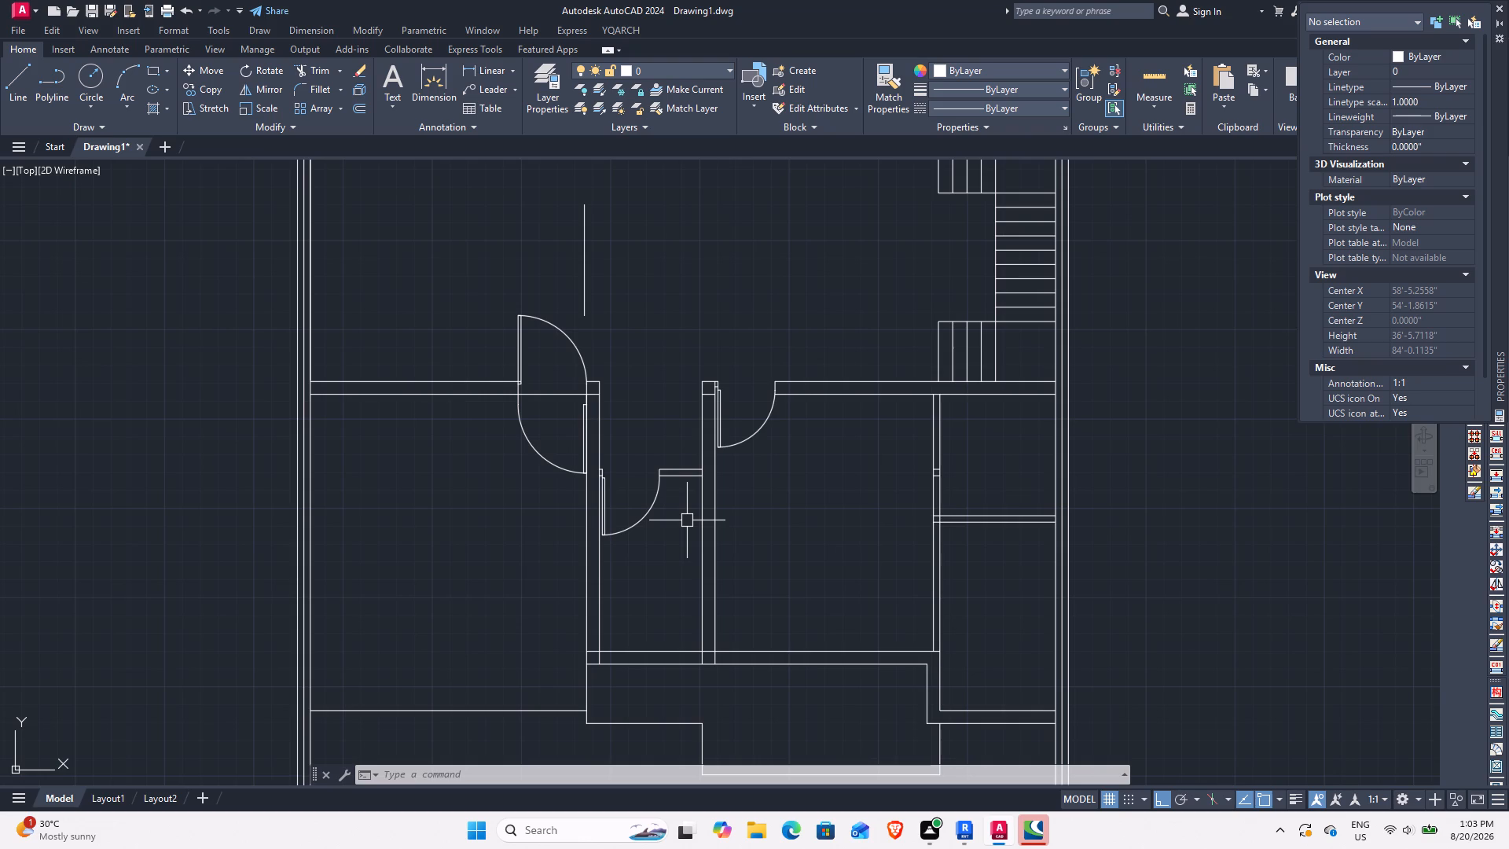
{"action": "middle_click_drag", "start_coordinate": [942, 583], "coordinate": [821, 601]}
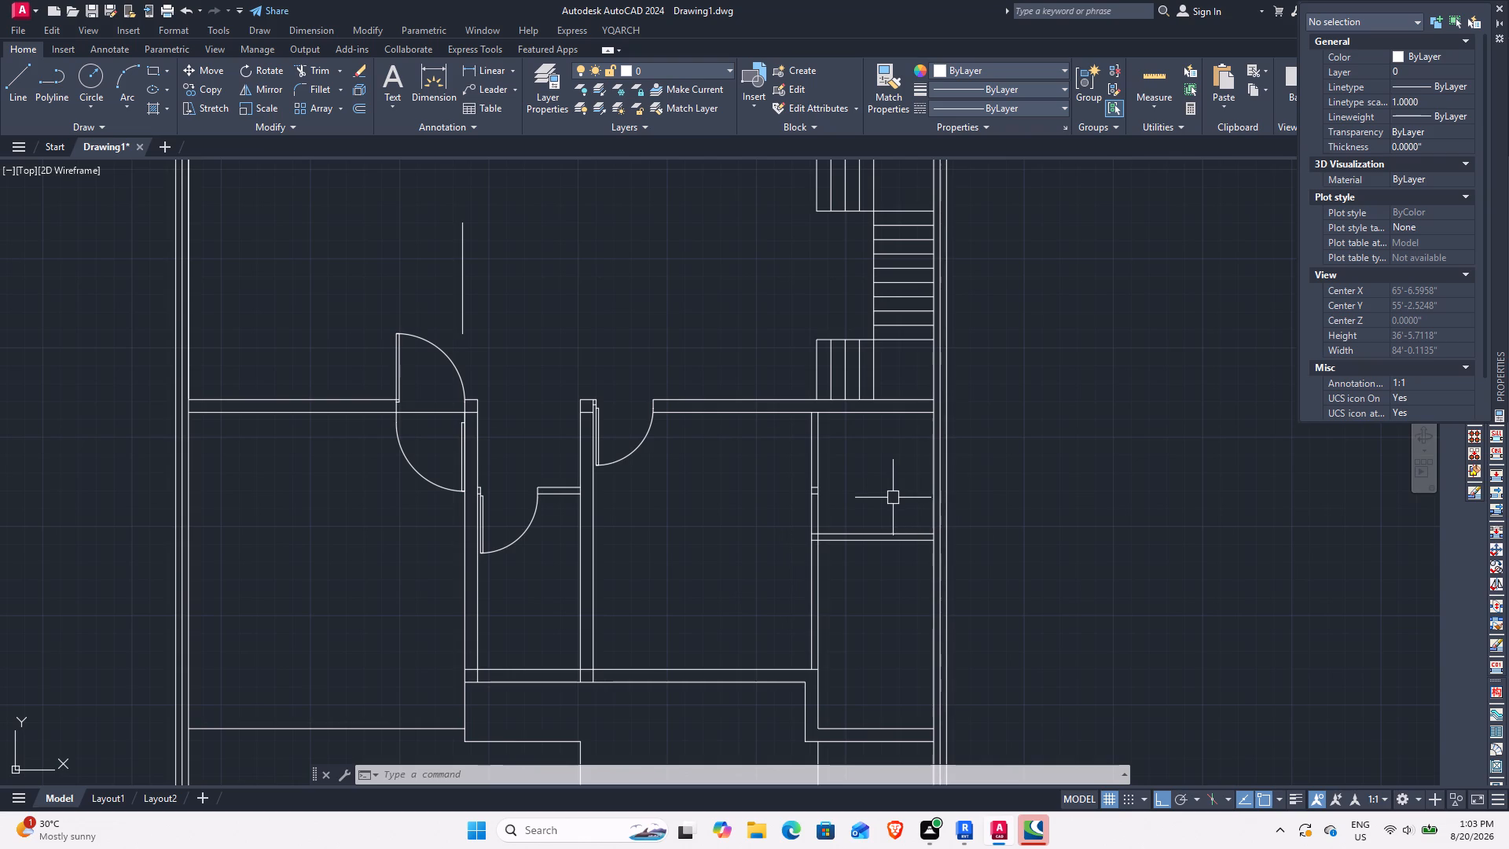
{"action": "scroll", "coordinate": [872, 444], "scroll_direction": "up", "scroll_amount": 2}
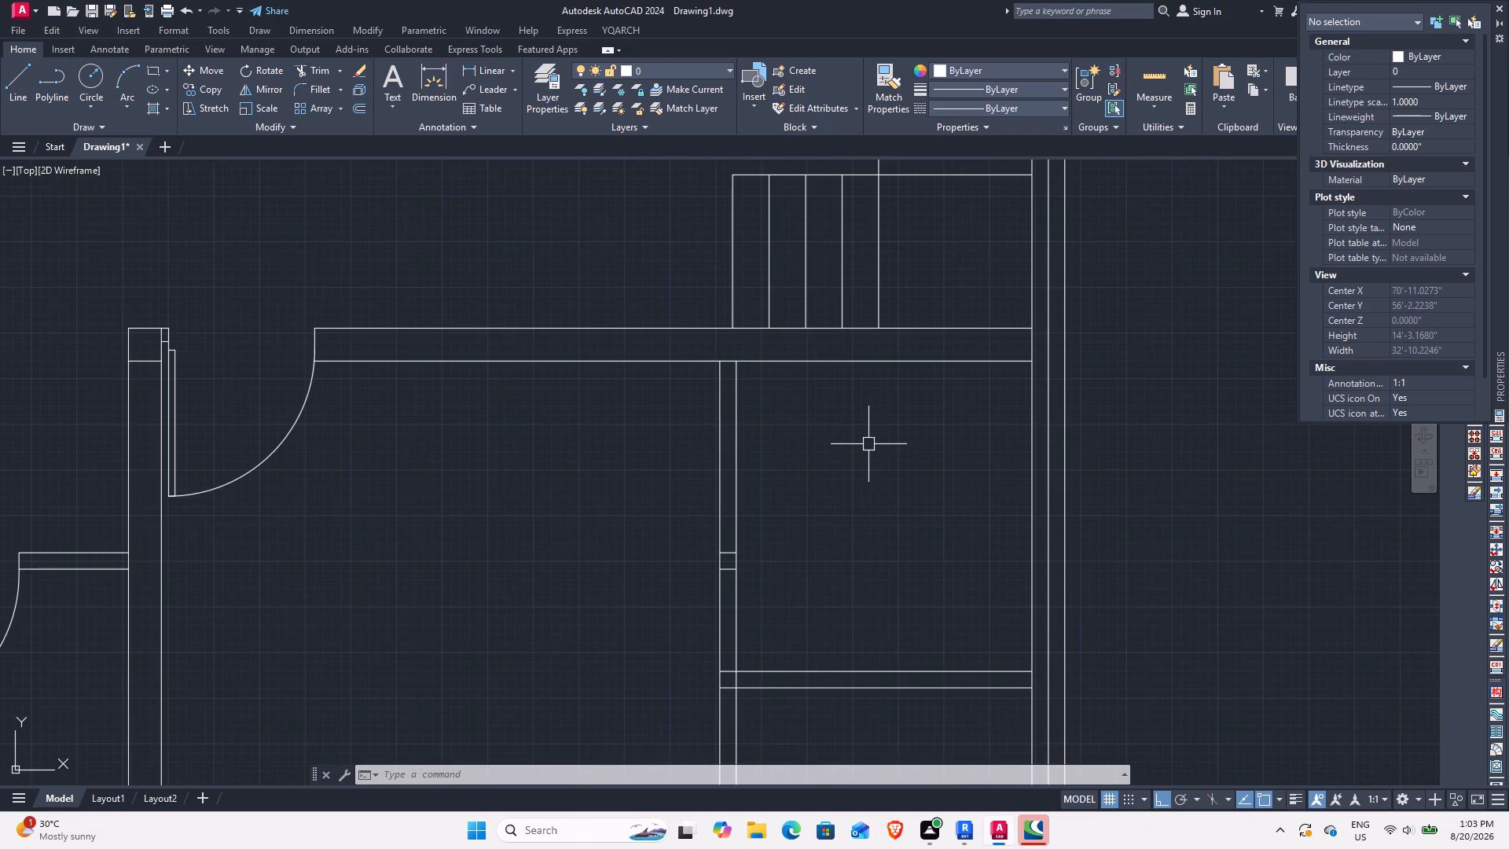
{"action": "scroll", "coordinate": [860, 447], "scroll_direction": "down", "scroll_amount": 1}
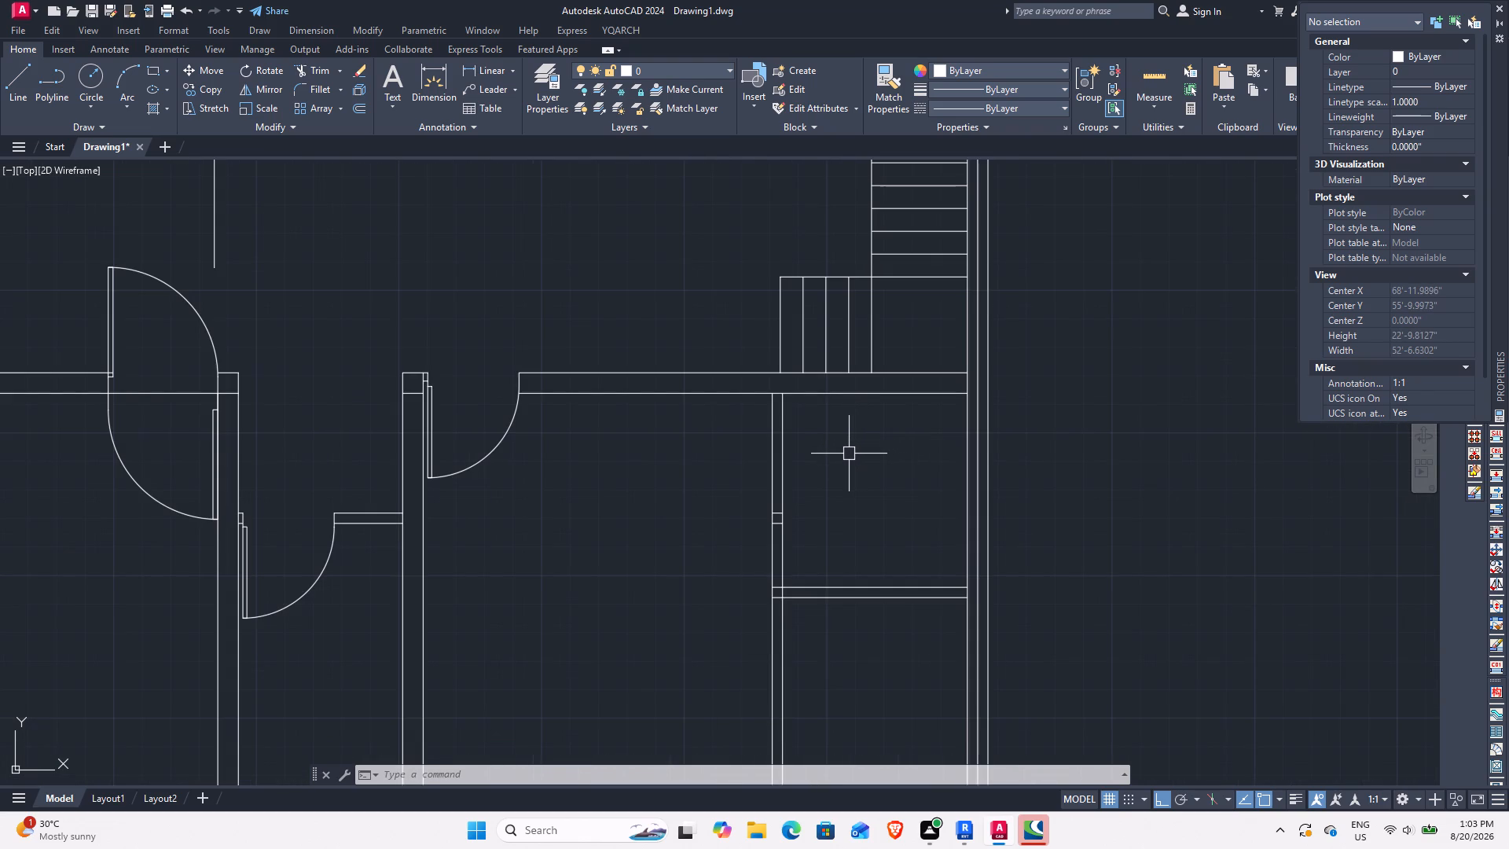
{"action": "middle_click_drag", "start_coordinate": [852, 622], "coordinate": [799, 491]}
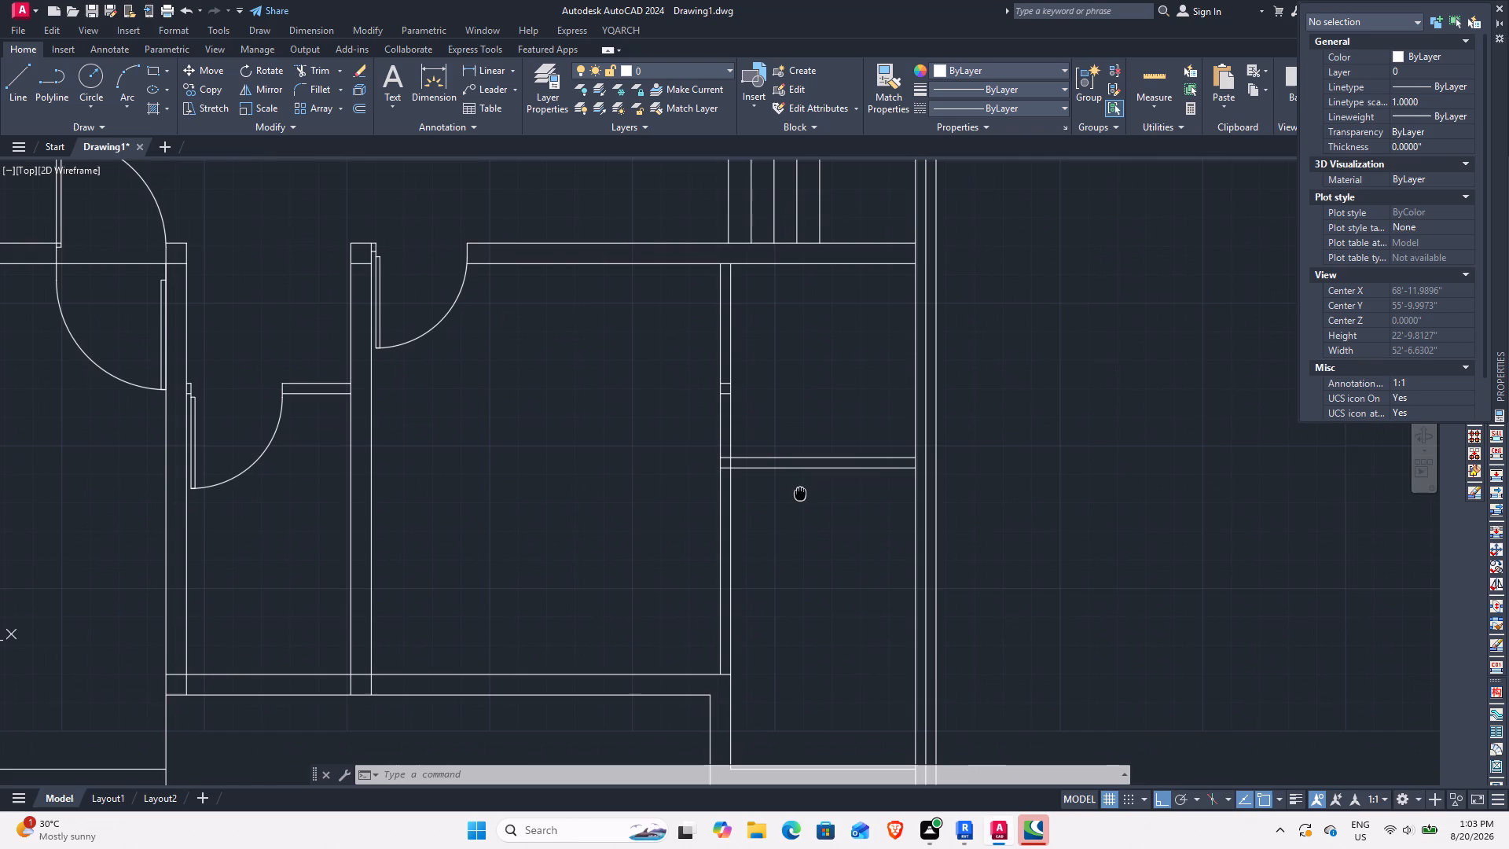
{"action": "middle_click_drag", "start_coordinate": [799, 491], "coordinate": [799, 510]}
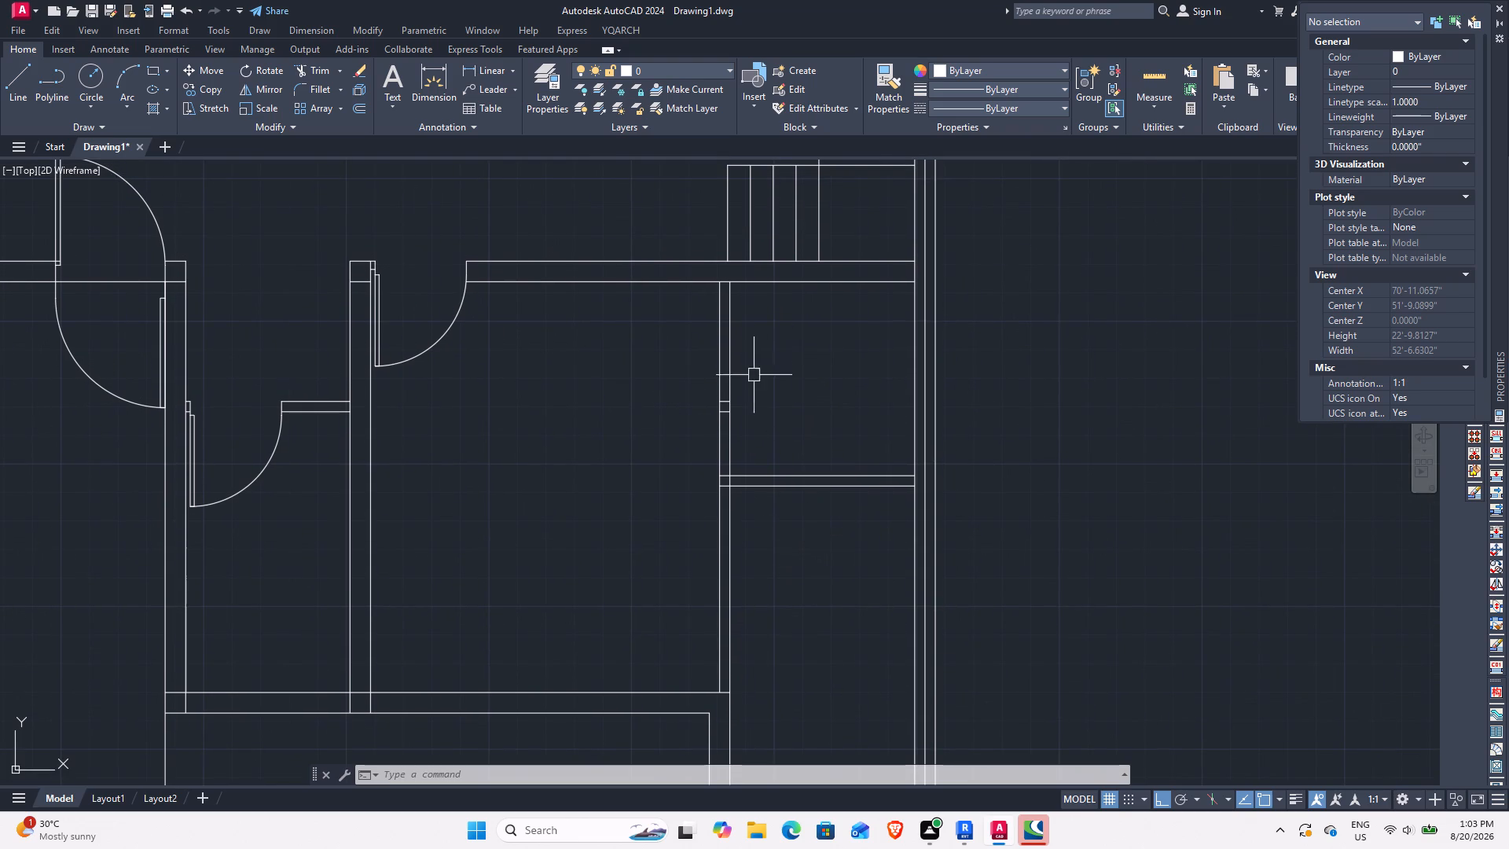
Select the upper of the two short lines crossing the vertical partition wall below the staircase.
{"action": "scroll", "coordinate": [760, 329], "scroll_direction": "up", "scroll_amount": 2}
{"action": "middle_click_drag", "start_coordinate": [760, 329], "coordinate": [785, 494]}
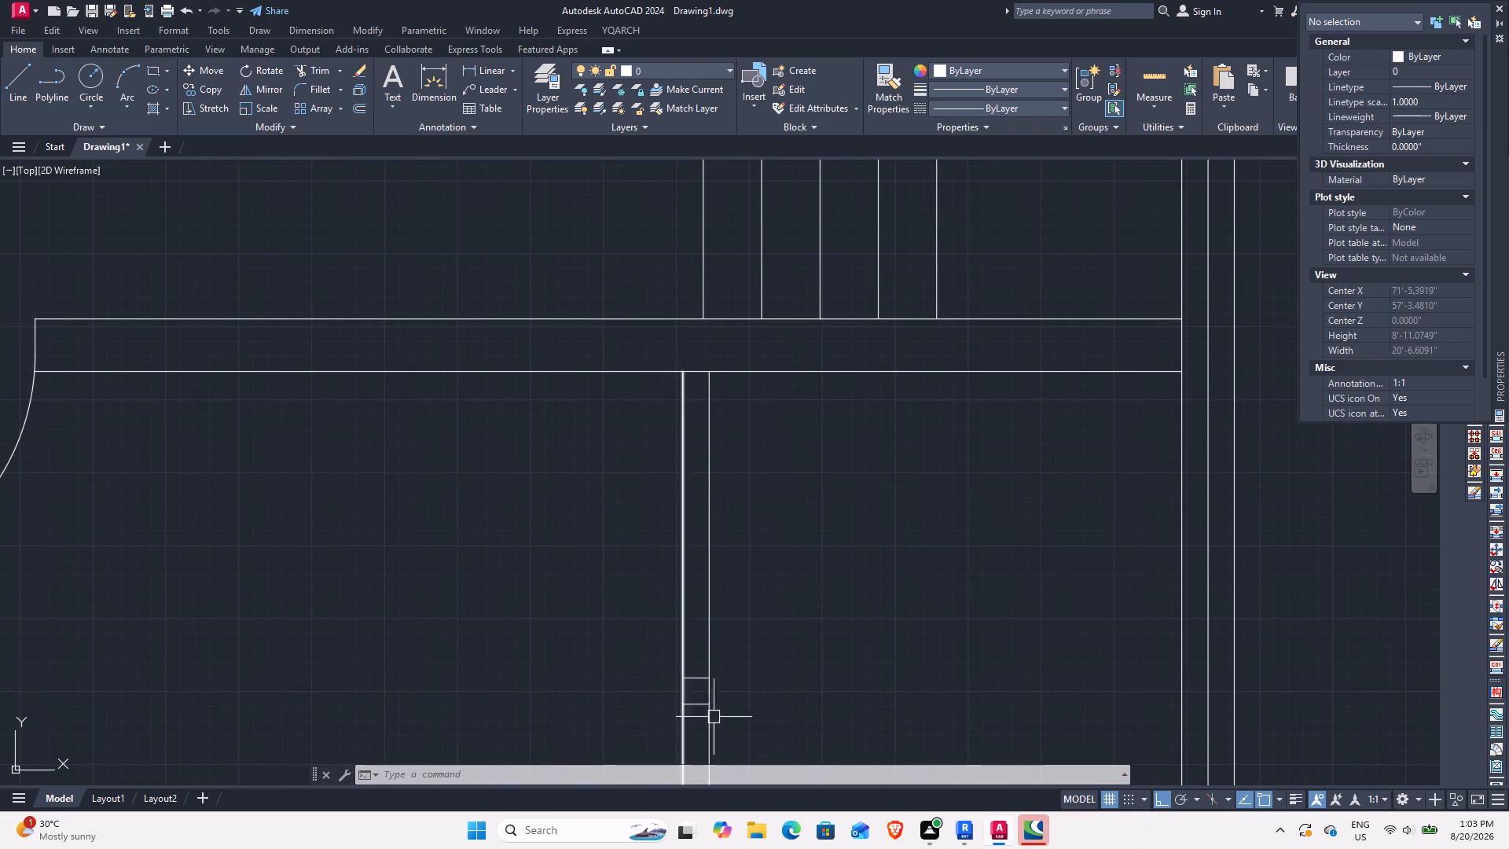
{"action": "left_click", "coordinate": [695, 678]}
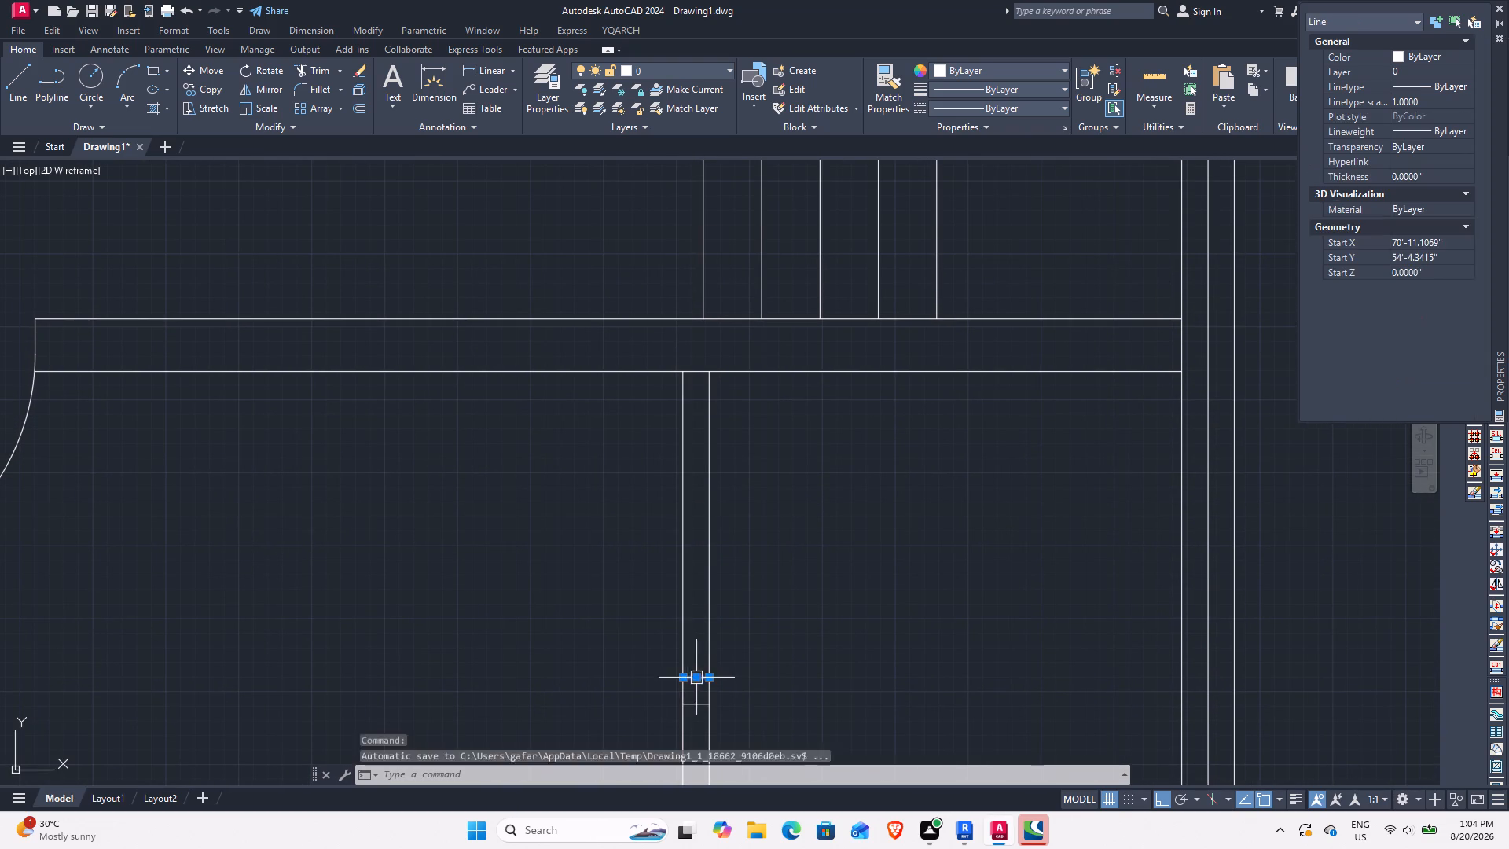
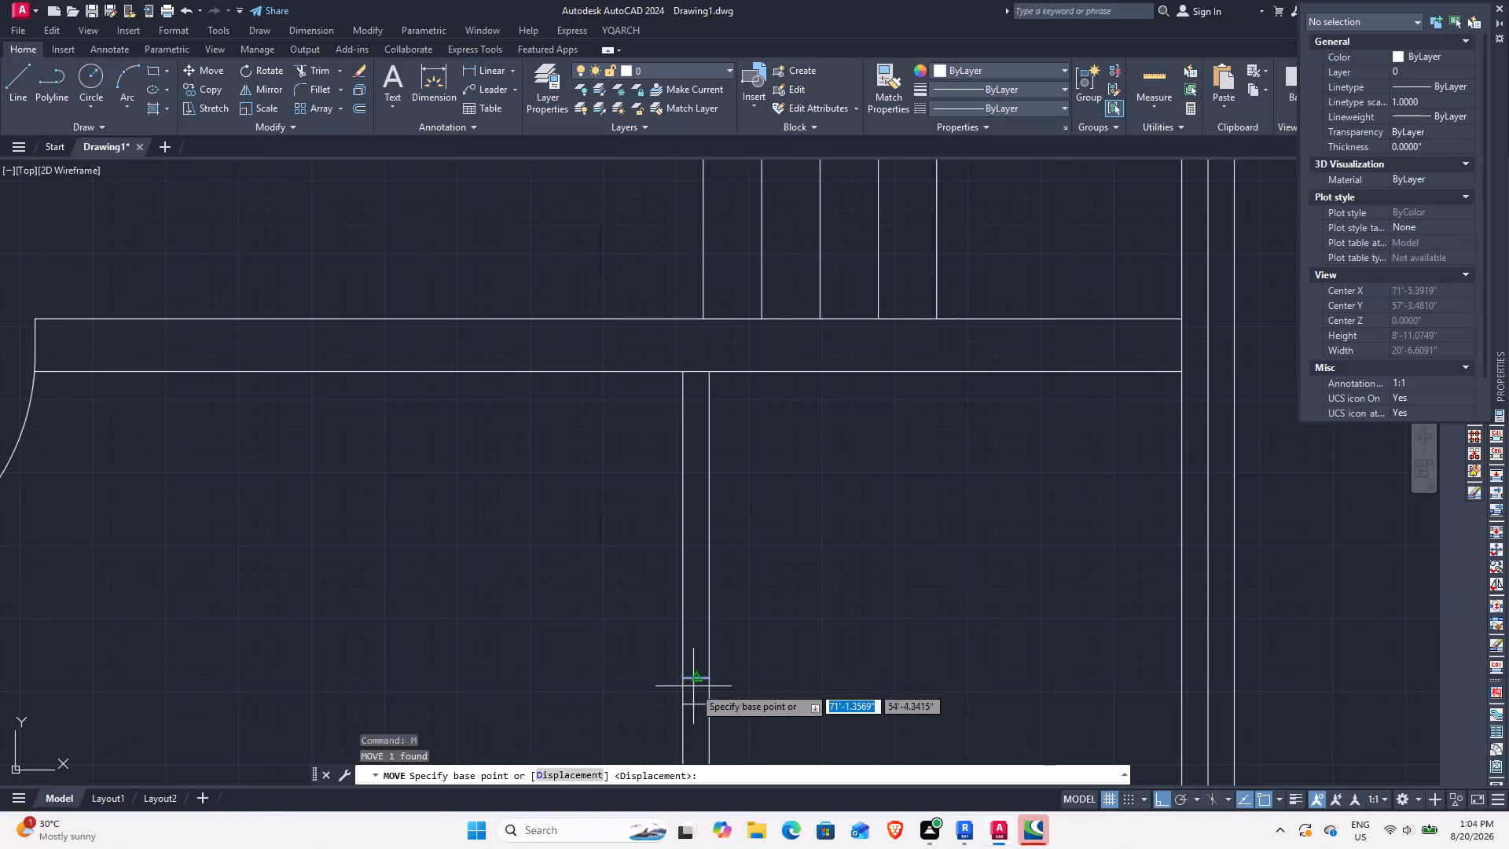
Move the short line across the thin partition up to where the partition meets the horizontal wall's lower face.
{"action": "left_click", "coordinate": [710, 678]}
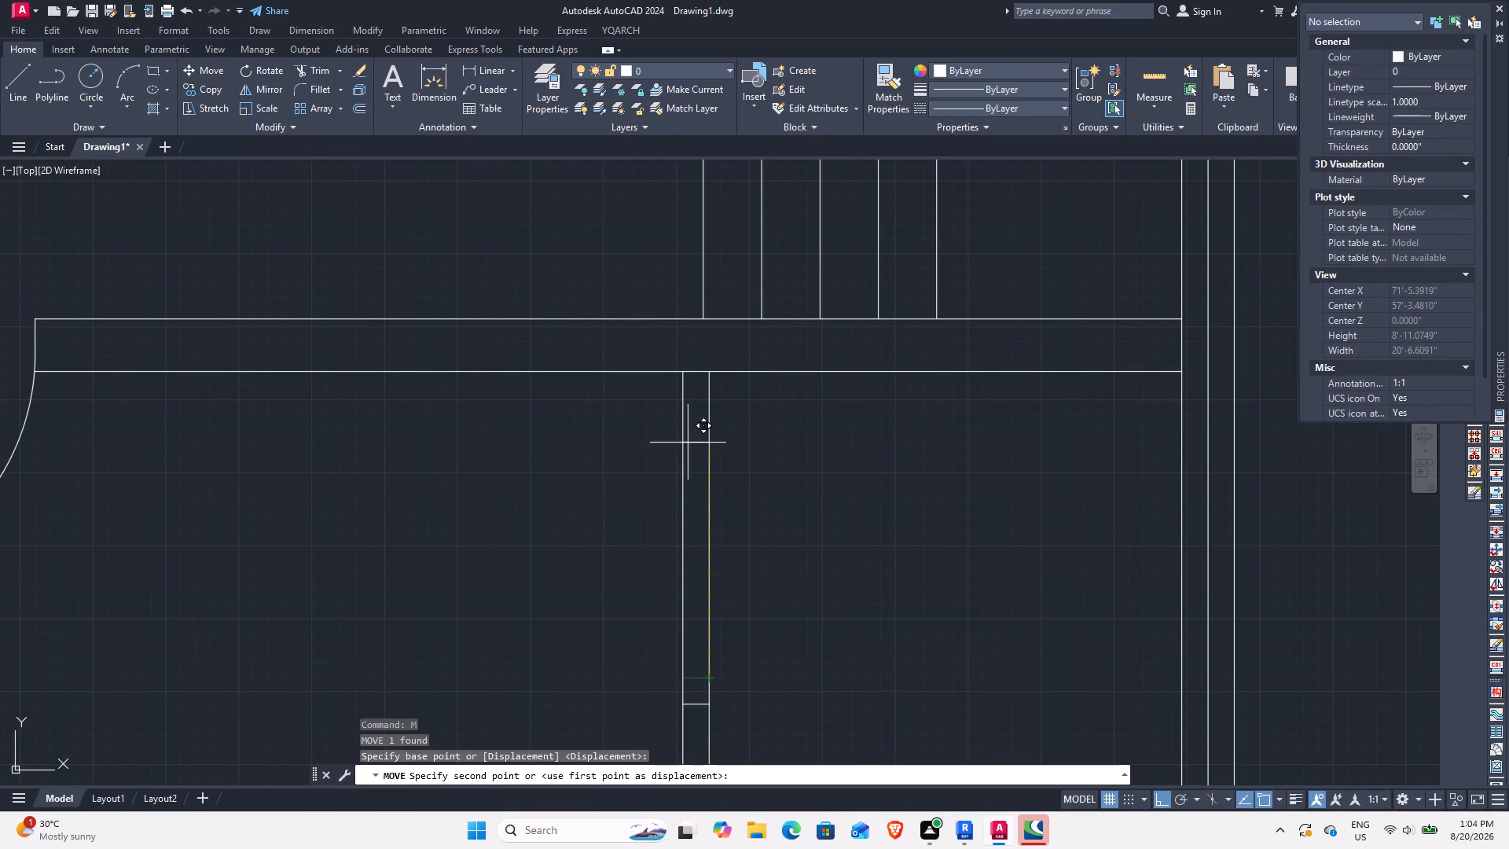
{"action": "left_click", "coordinate": [707, 374]}
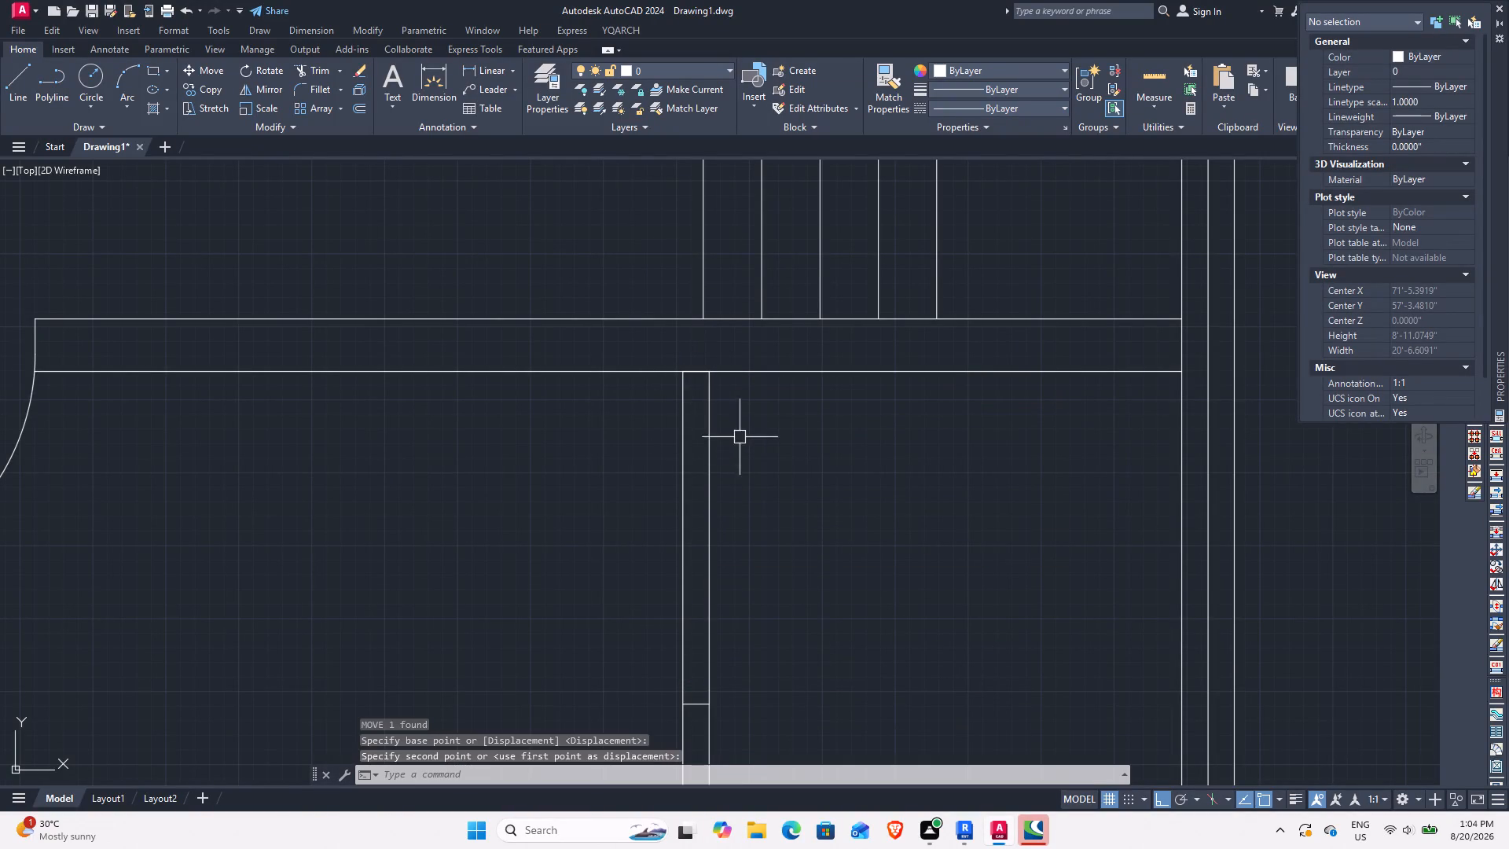
Move the short cross line 4' down along the partition from the horizontal wall.
{"action": "left_click", "coordinate": [697, 369]}
{"action": "key", "text": "m"}
{"action": "key", "text": "space"}
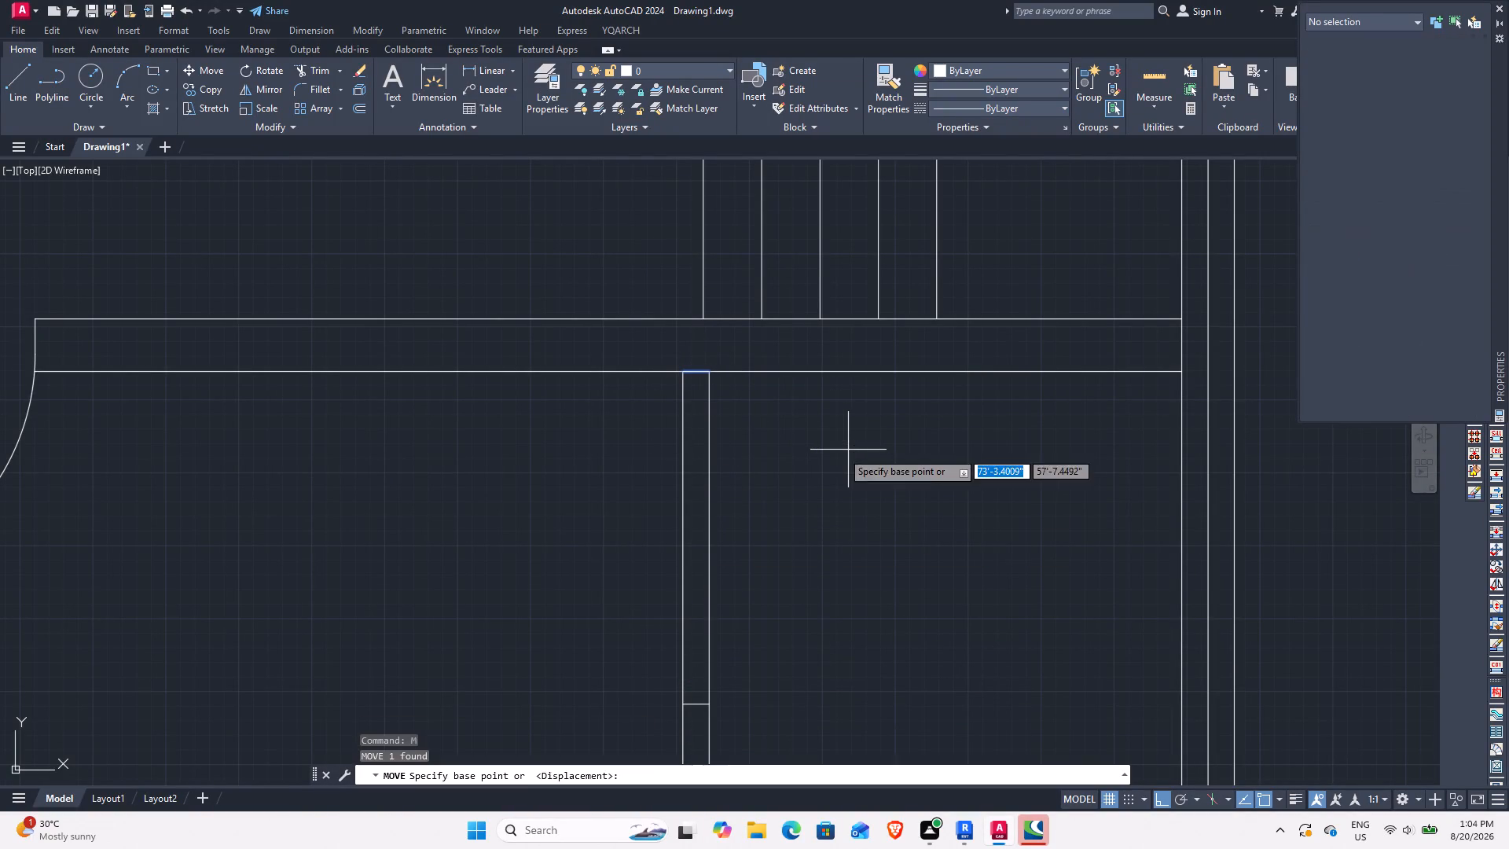
{"action": "left_click", "coordinate": [709, 373]}
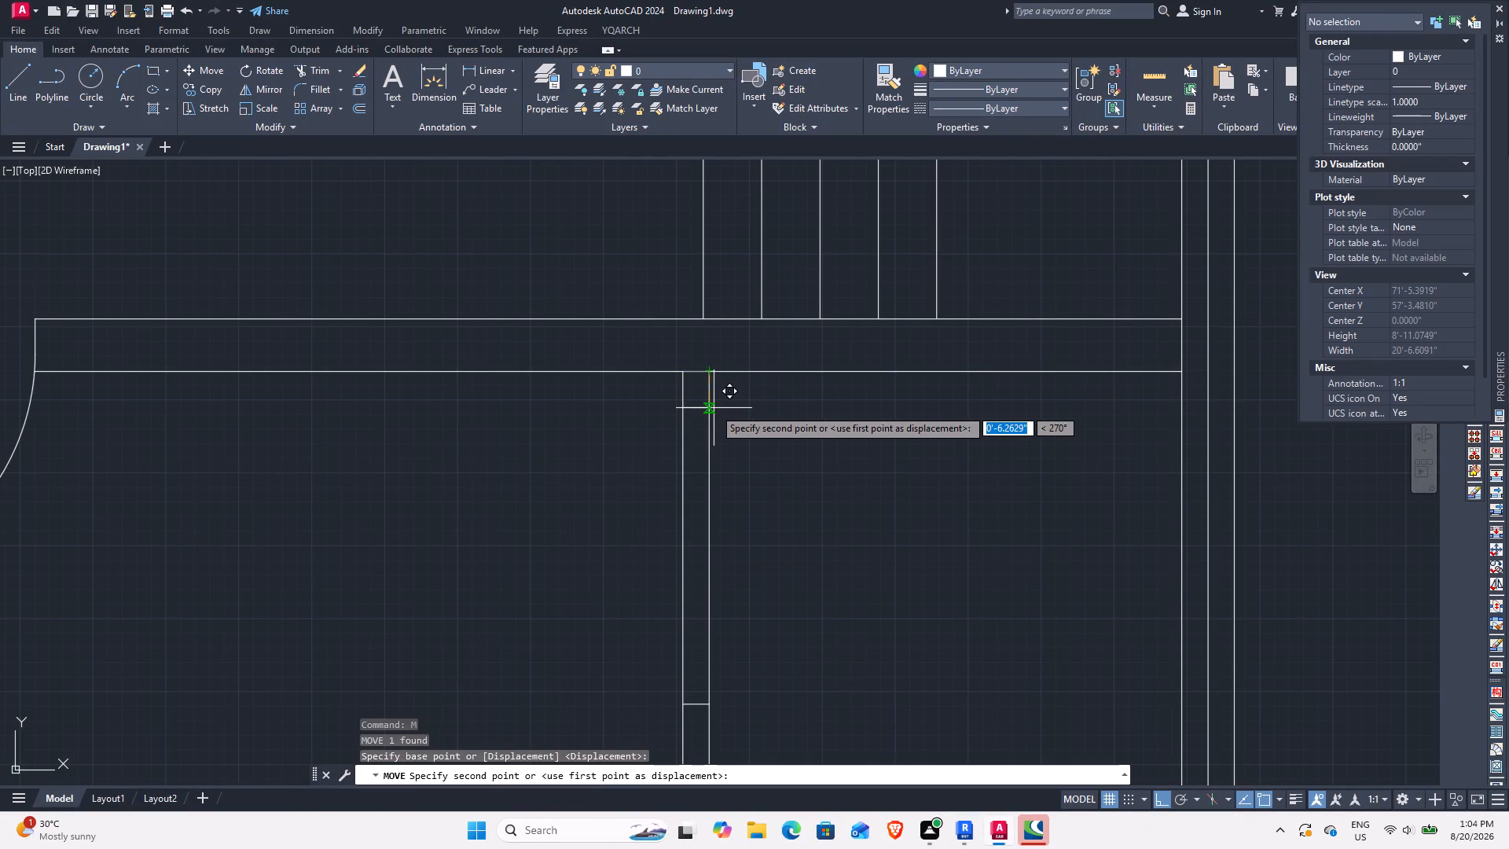
{"action": "type", "text": "4'"}
{"action": "key", "text": "Return"}
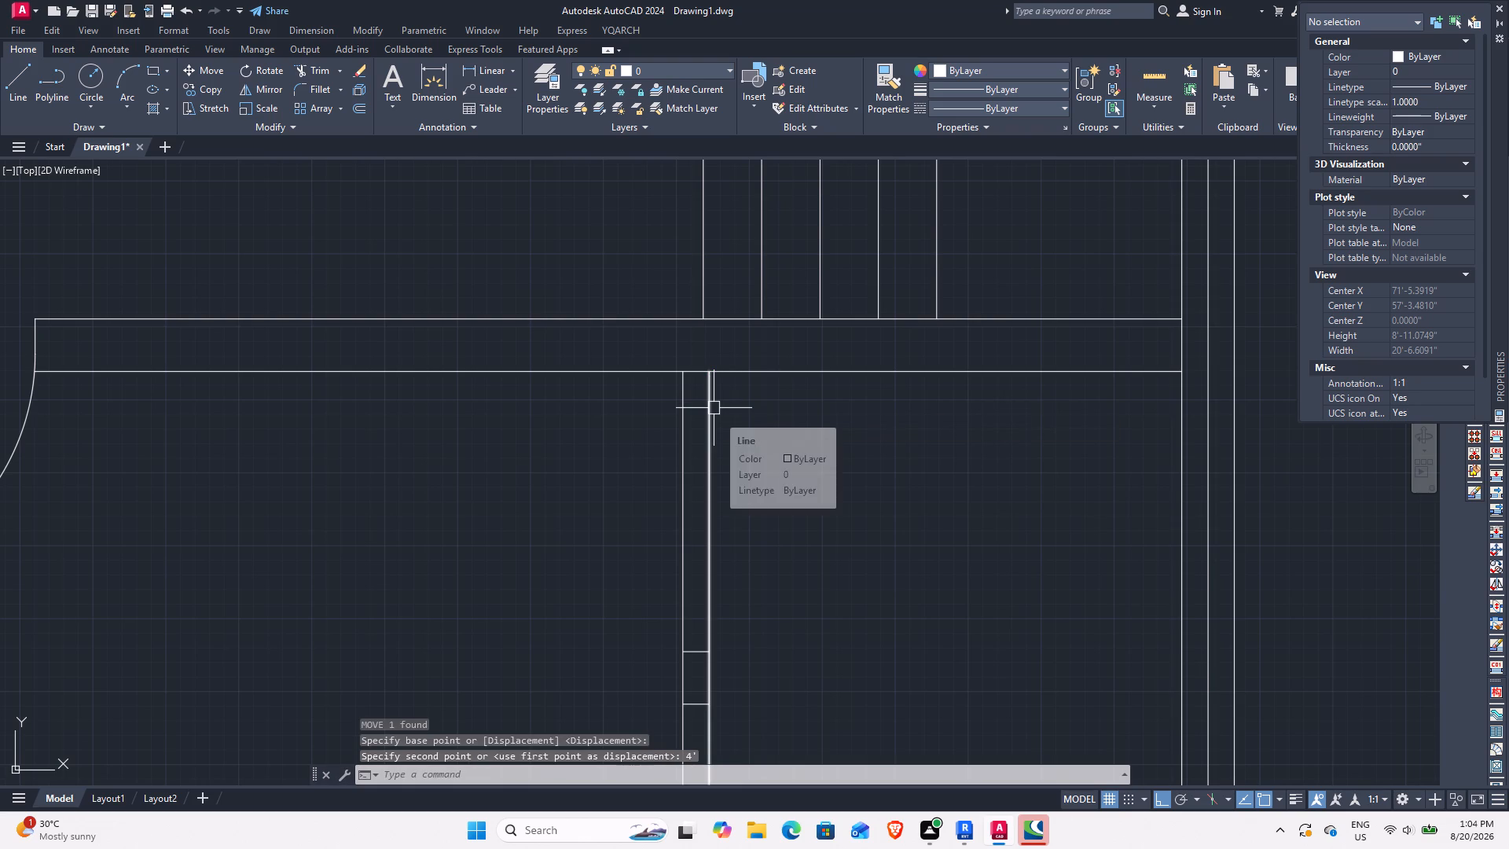
{"action": "key", "text": "Escape"}
Trim away the lower cross line inside the partition and both partition lines above the upper cross line.
{"action": "middle_click_drag", "start_coordinate": [677, 615], "coordinate": [652, 474]}
{"action": "type", "text": "TR"}
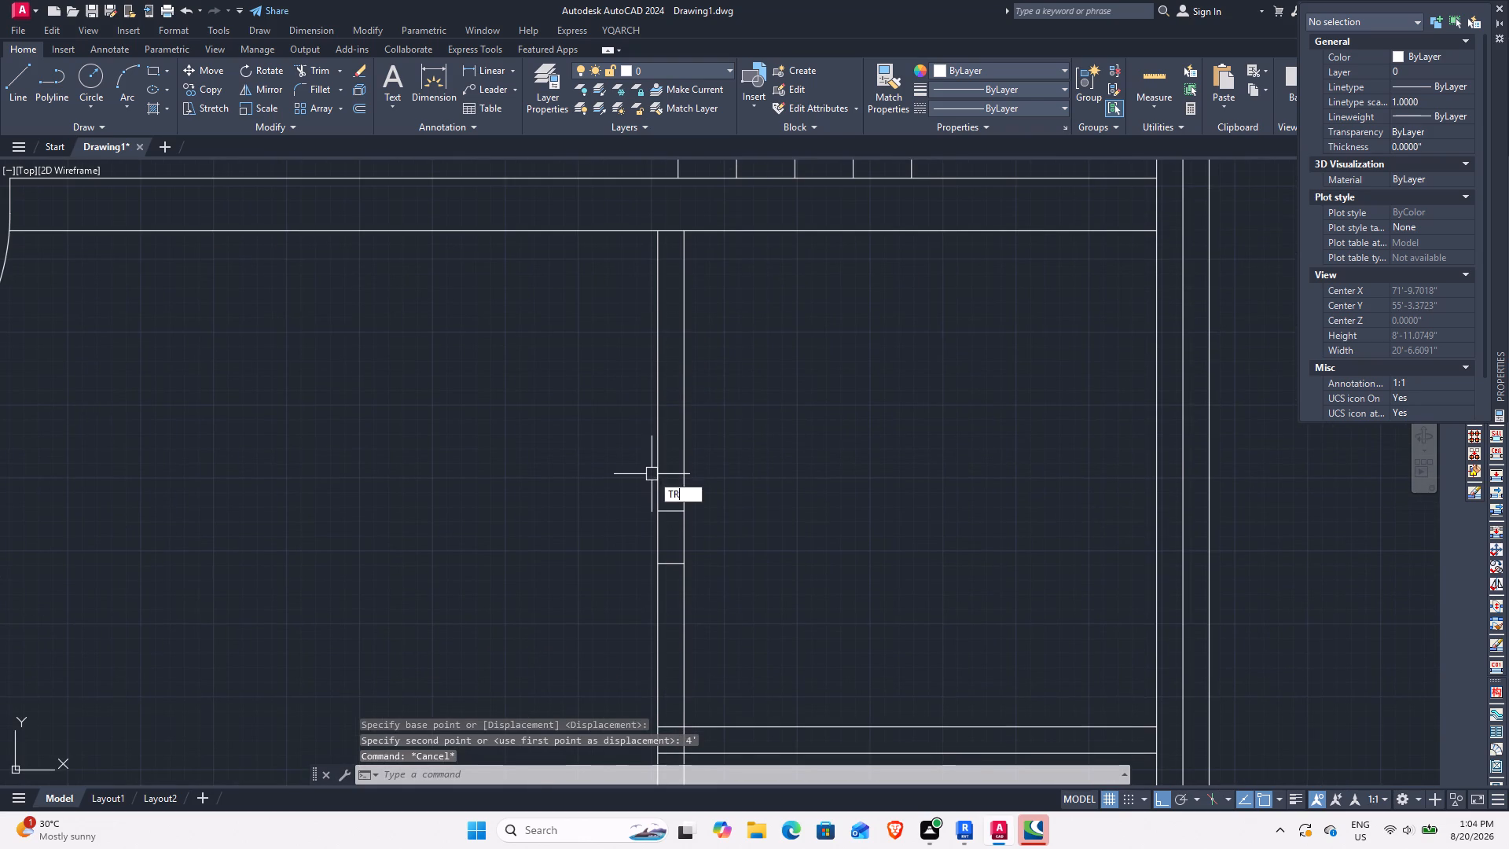
{"action": "key", "text": "space"}
{"action": "left_click", "coordinate": [673, 564]}
{"action": "left_click_drag", "start_coordinate": [731, 445], "coordinate": [718, 439]}
{"action": "left_click", "coordinate": [589, 424]}
{"action": "key", "text": "Escape"}
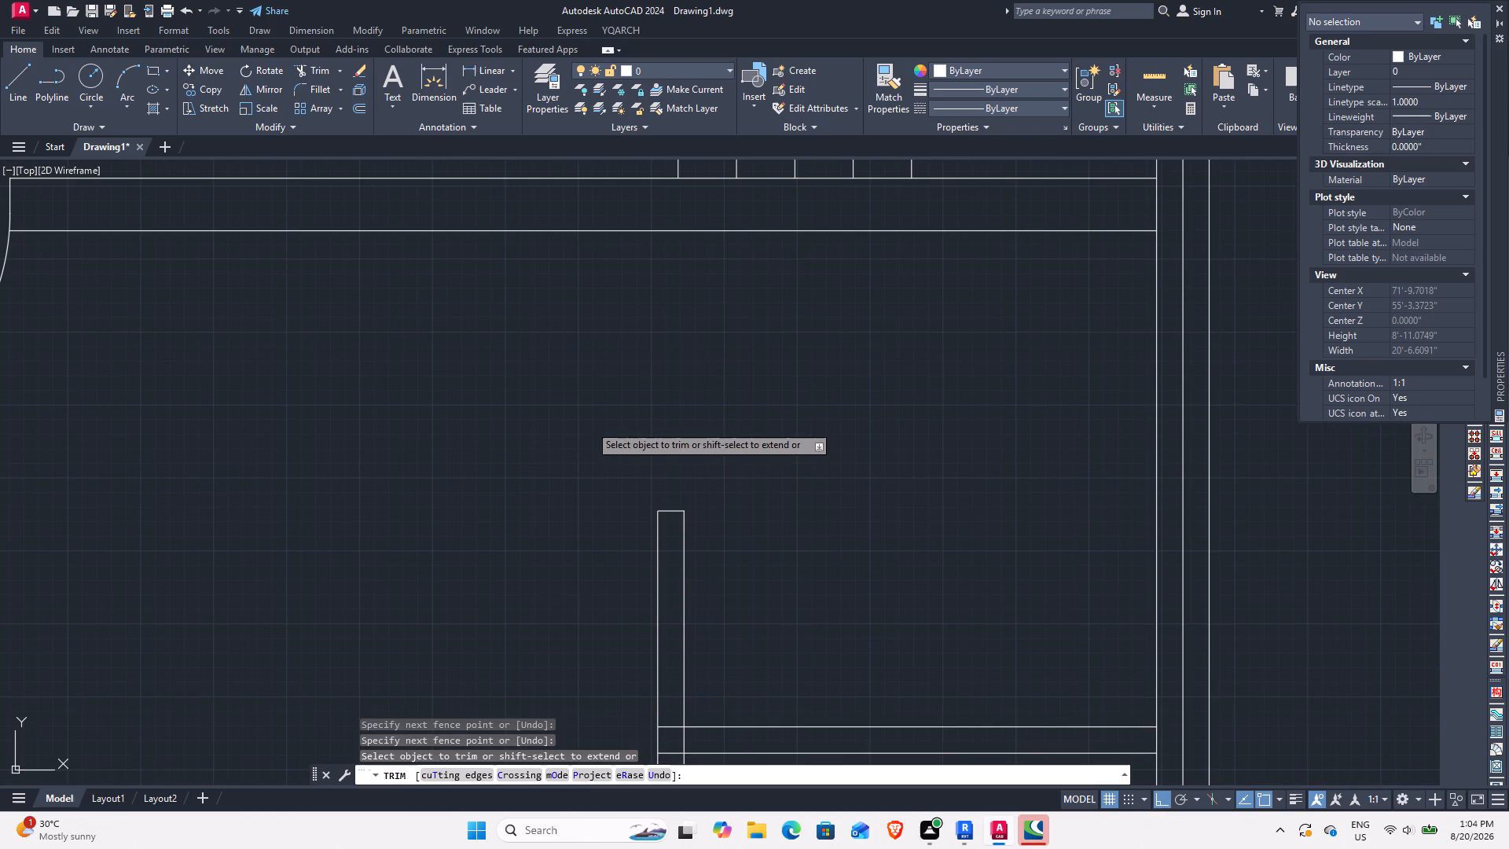
Copy the door below the stairs to the corner where the small room's cross wall meets the thin partition.
{"action": "scroll", "coordinate": [700, 443], "scroll_direction": "down", "scroll_amount": 2}
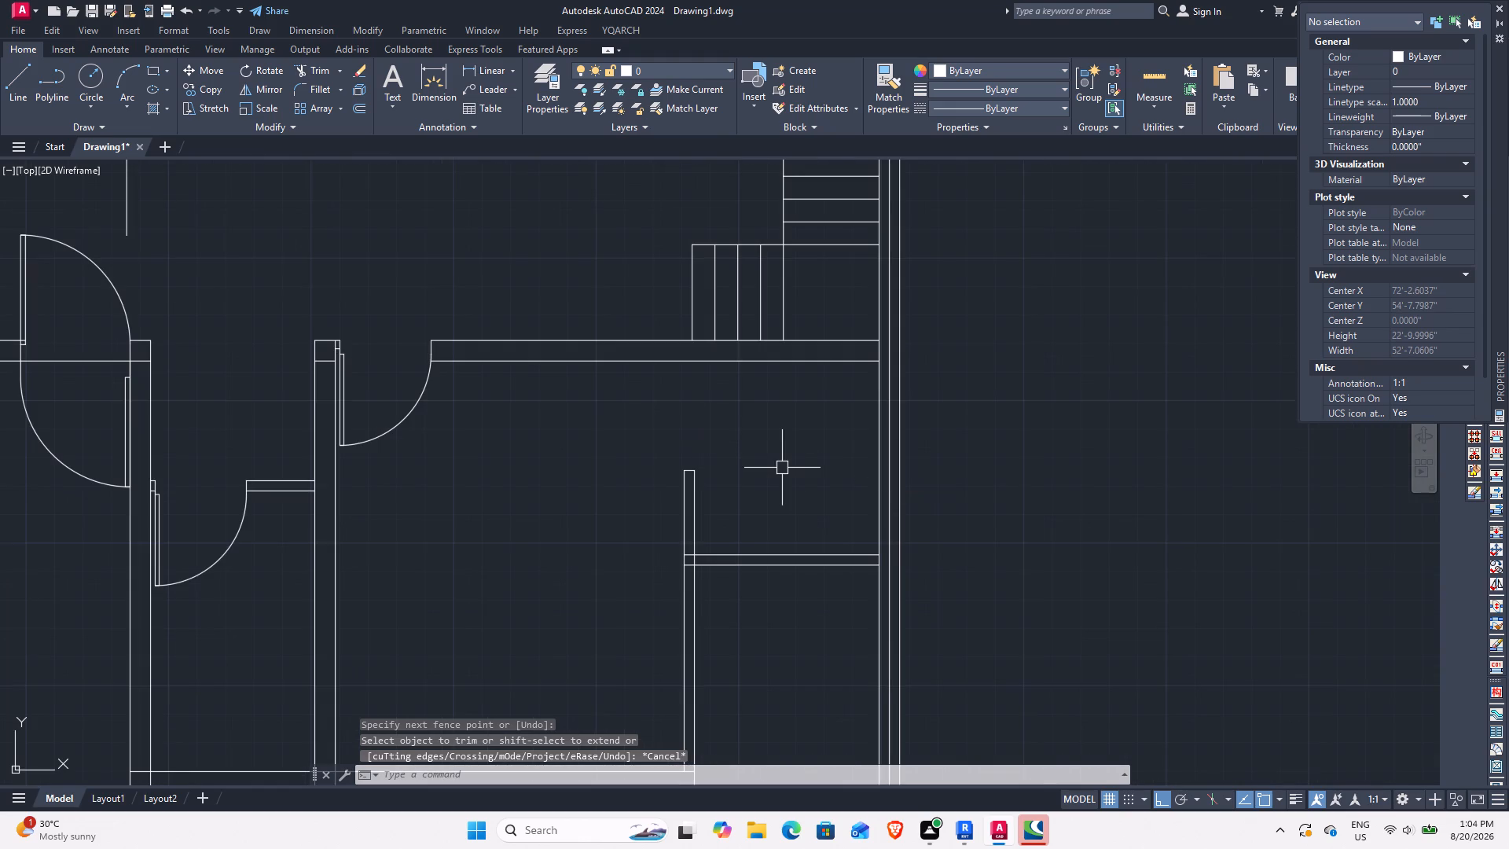
{"action": "scroll", "coordinate": [694, 574], "scroll_direction": "up", "scroll_amount": 3}
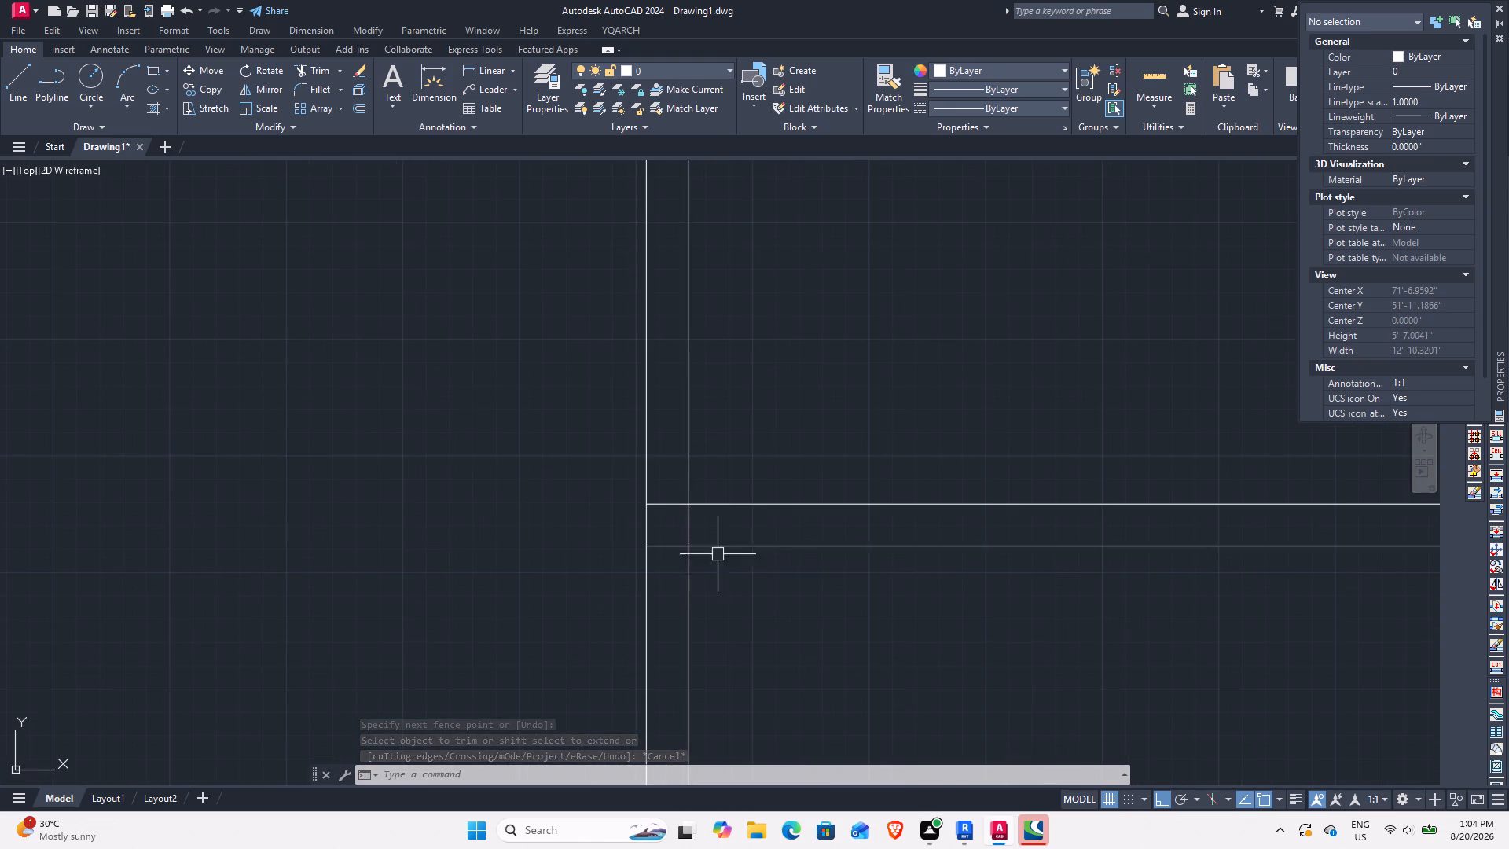
{"action": "middle_click_drag", "start_coordinate": [760, 553], "coordinate": [620, 591]}
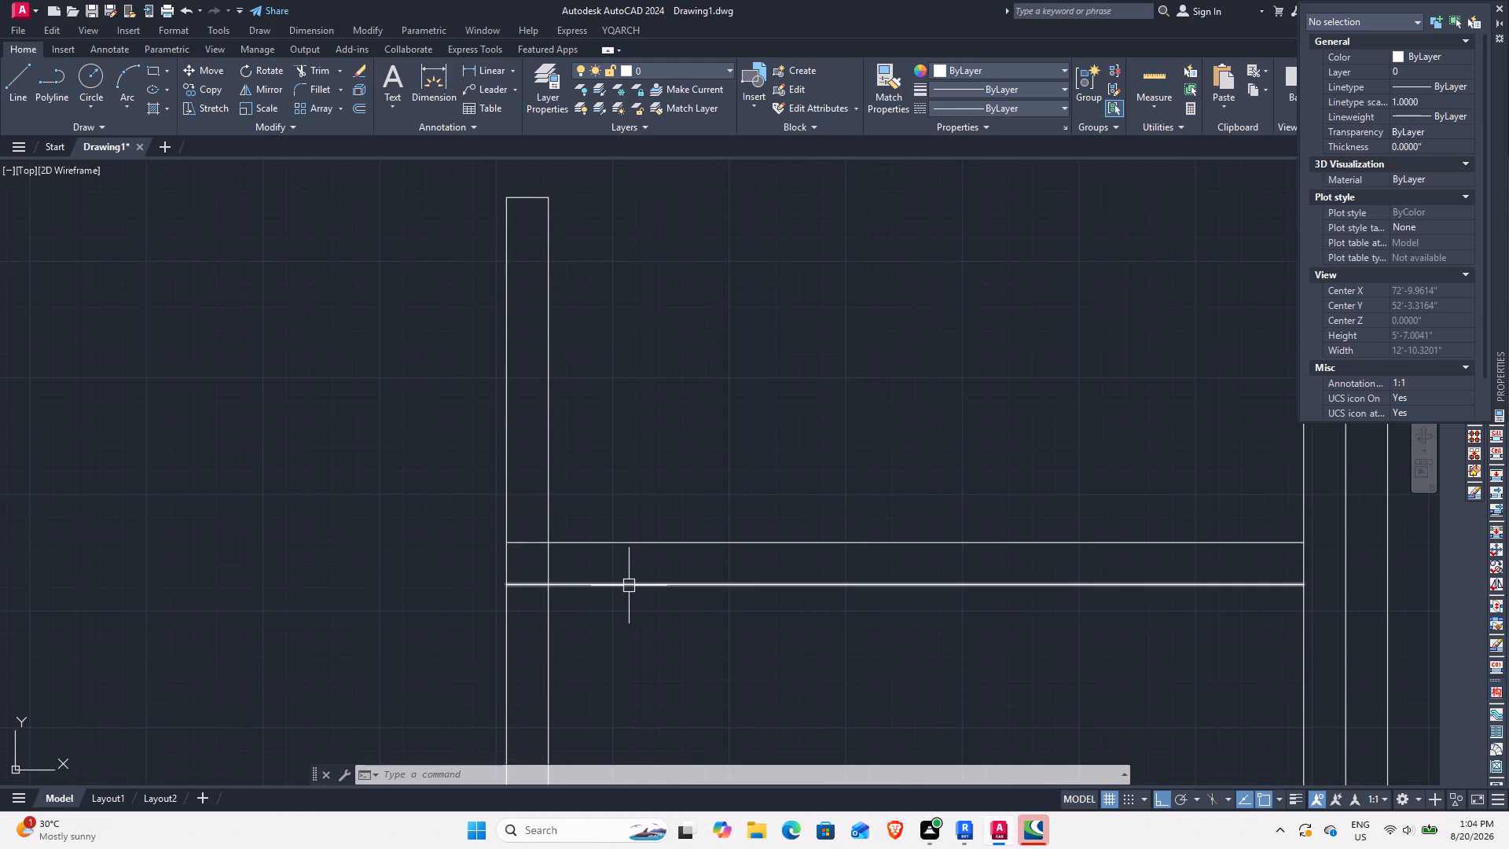
{"action": "scroll", "coordinate": [715, 440], "scroll_direction": "down", "scroll_amount": 2}
{"action": "middle_click_drag", "start_coordinate": [593, 443], "coordinate": [872, 538]}
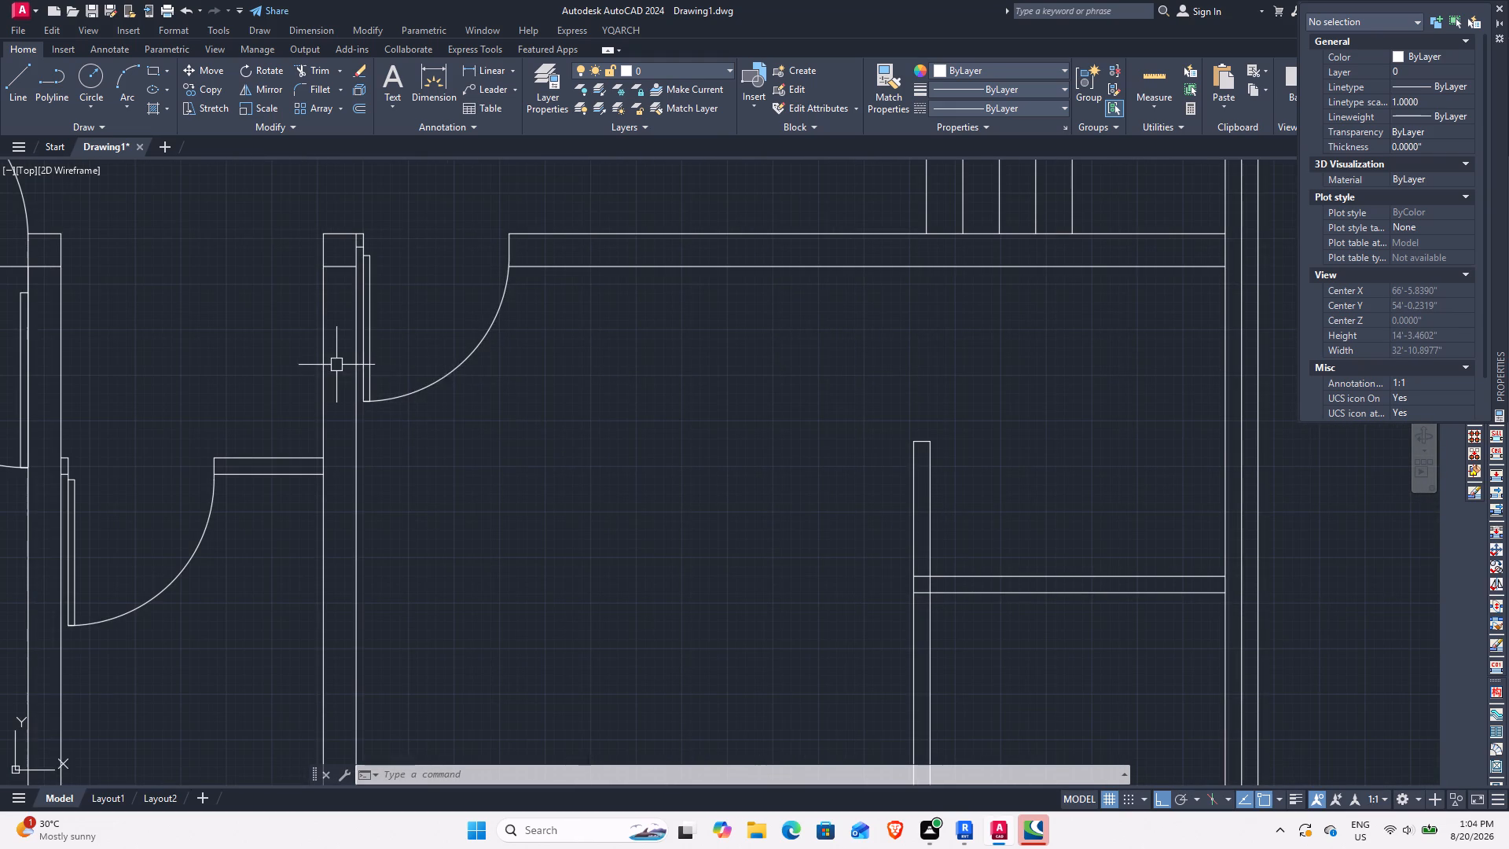
{"action": "left_click", "coordinate": [438, 380]}
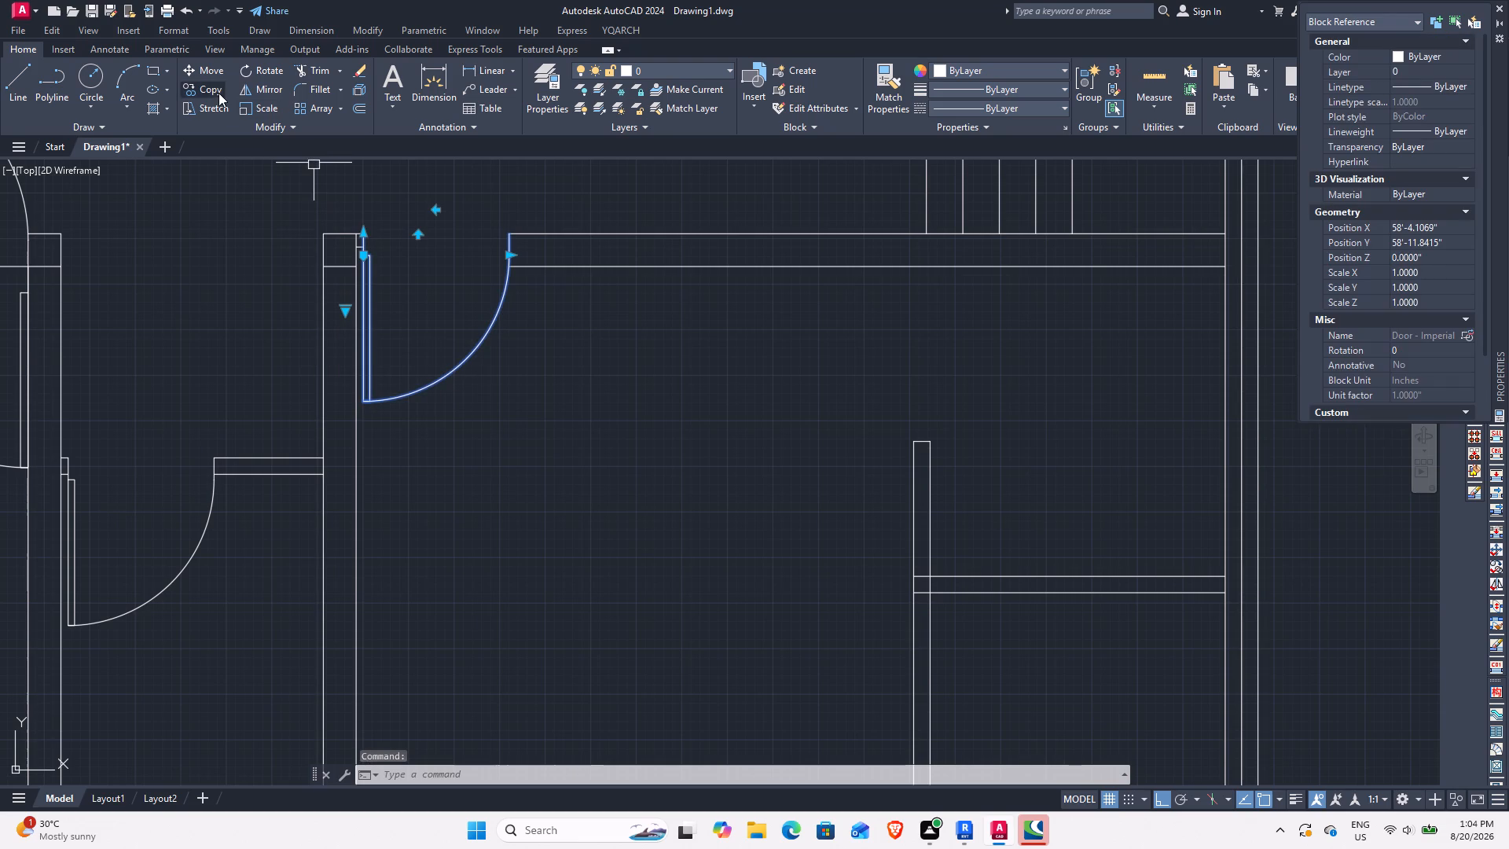
{"action": "left_click", "coordinate": [218, 93]}
{"action": "left_click", "coordinate": [365, 230]}
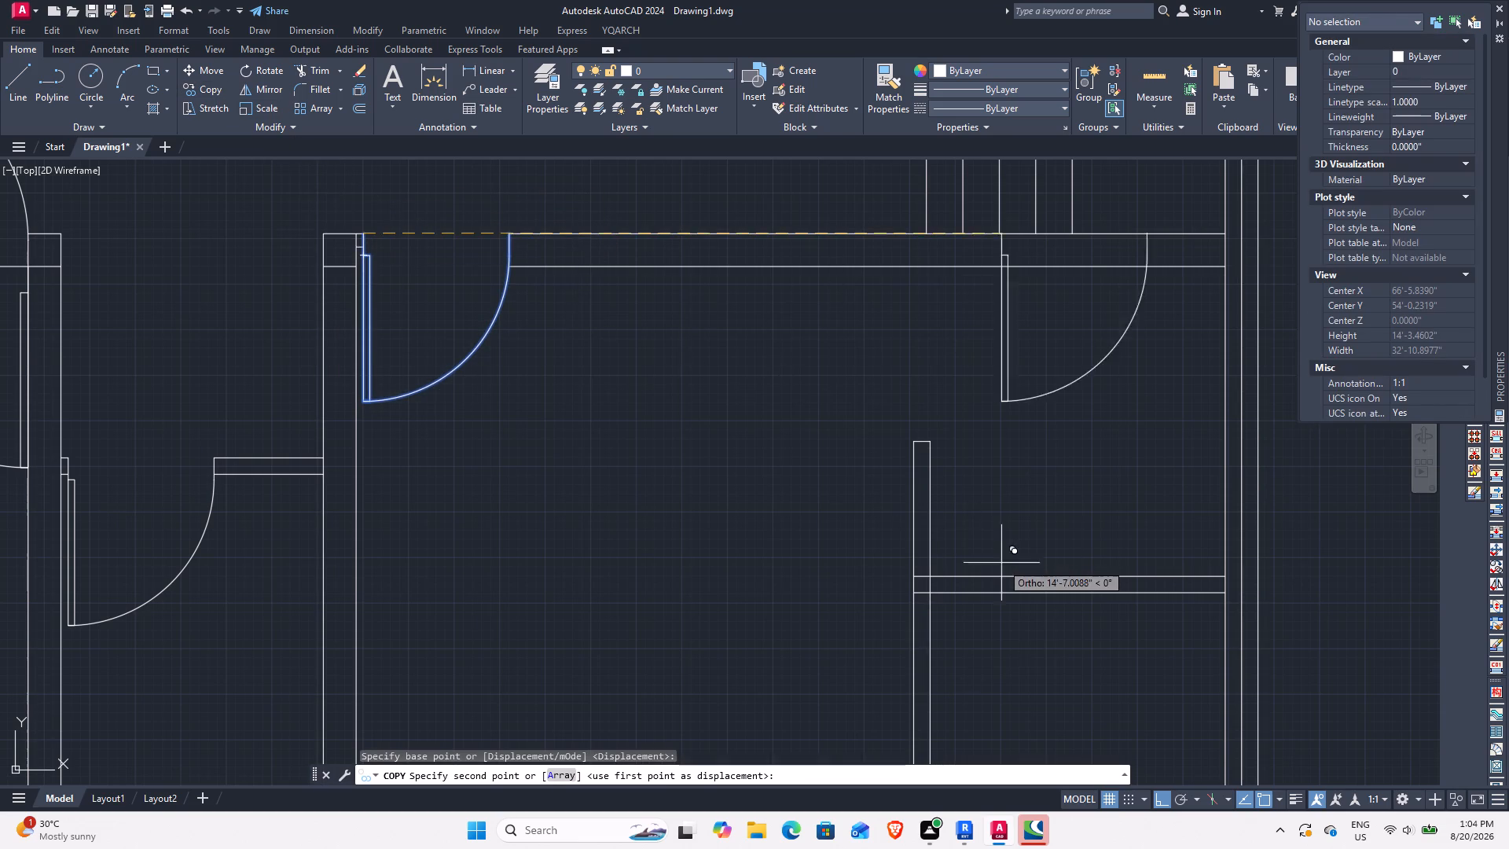
{"action": "middle_click_drag", "start_coordinate": [980, 563], "coordinate": [747, 432]}
{"action": "left_click", "coordinate": [698, 447]}
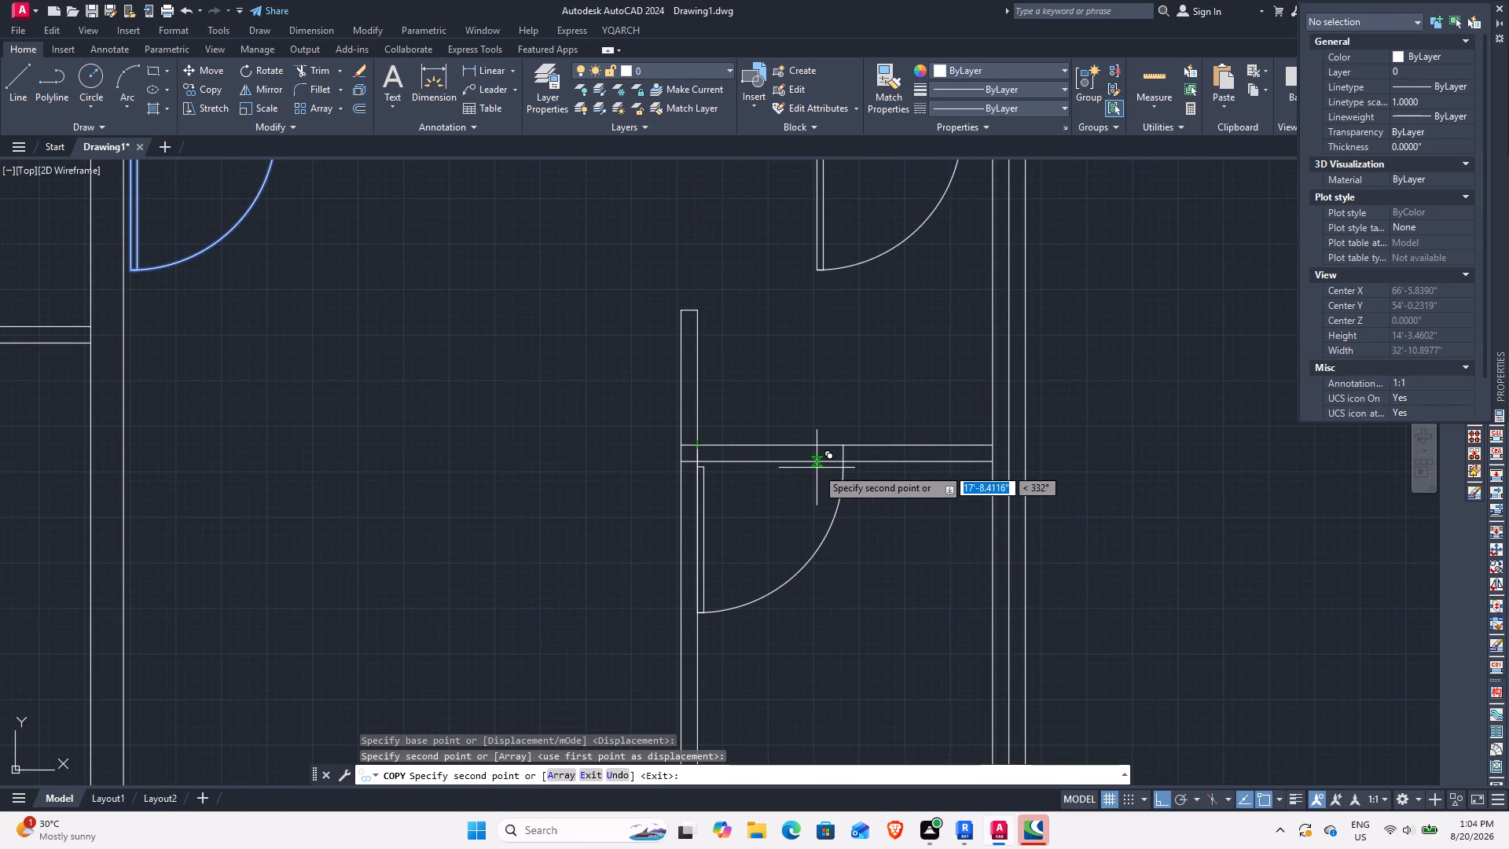
{"action": "key", "text": "Escape"}
Move the copied door 2" along the cross wall, away from the thin partition.
{"action": "scroll", "coordinate": [731, 469], "scroll_direction": "up", "scroll_amount": 2}
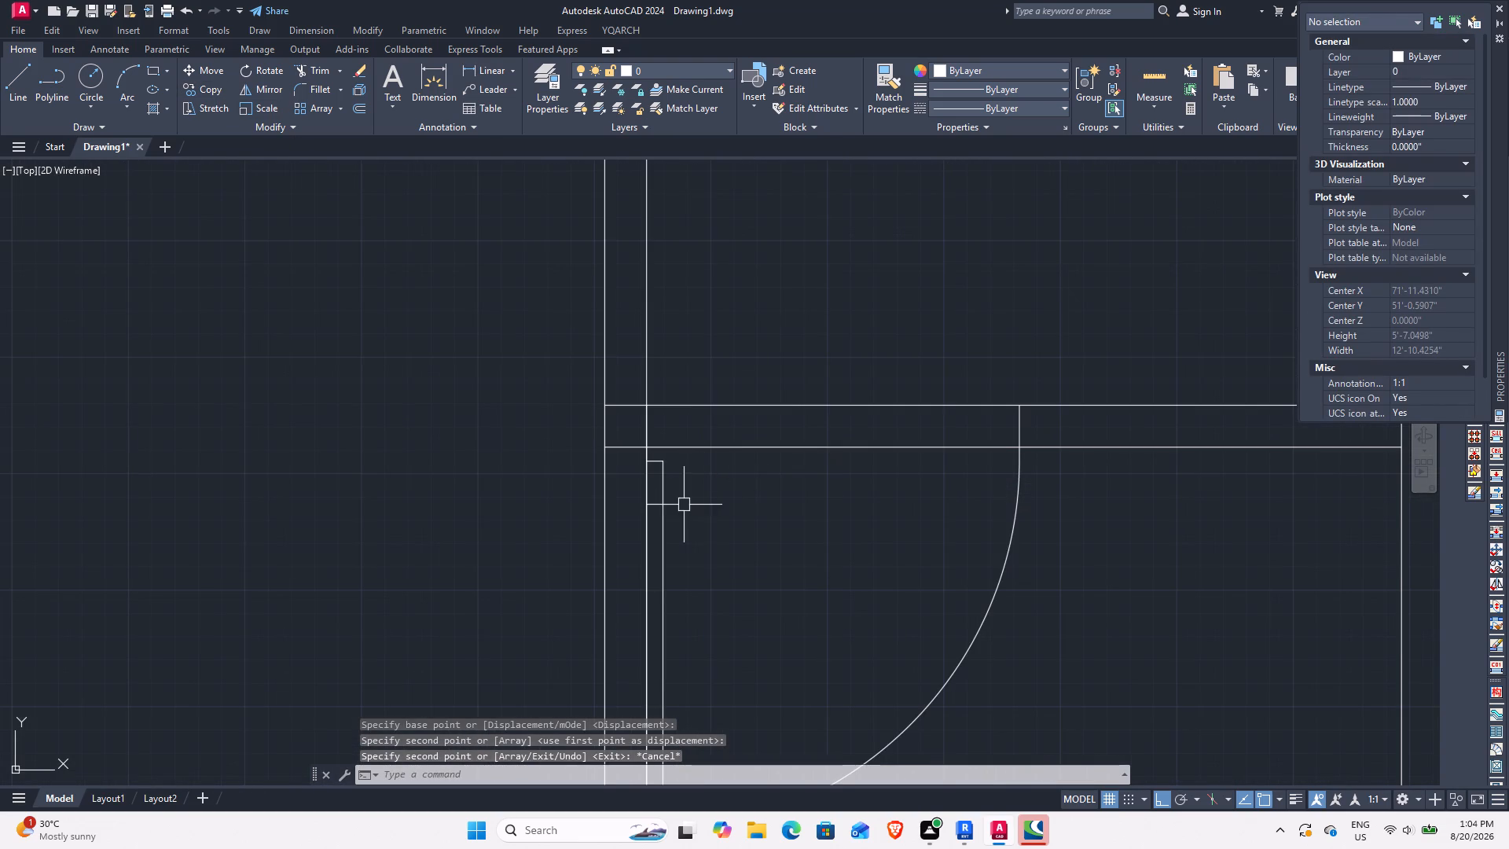
{"action": "left_click", "coordinate": [667, 505]}
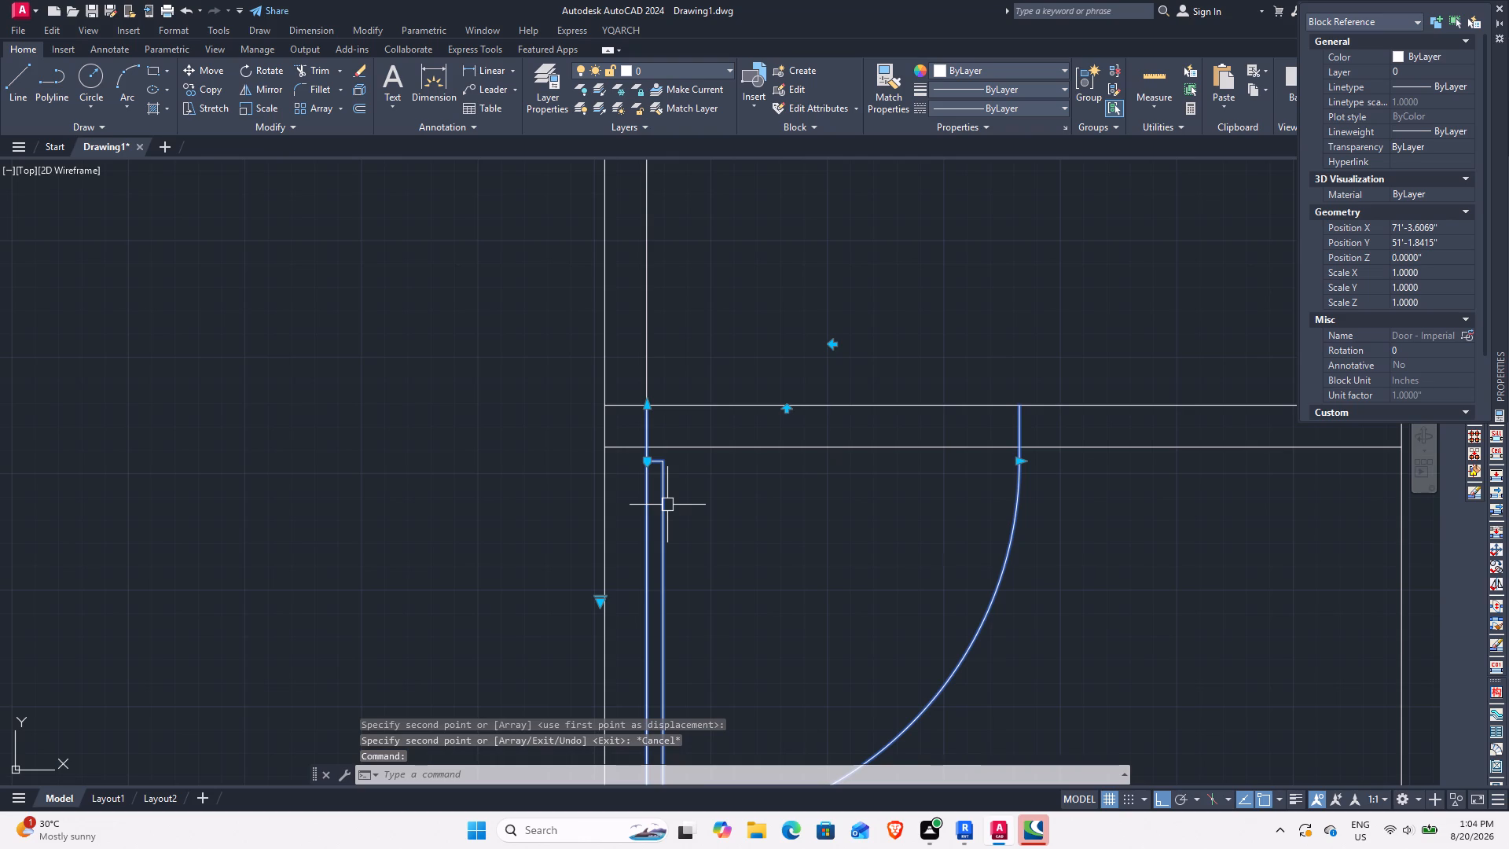
{"action": "type", "text": "M"}
{"action": "key", "text": "space"}
{"action": "left_click", "coordinate": [645, 404]}
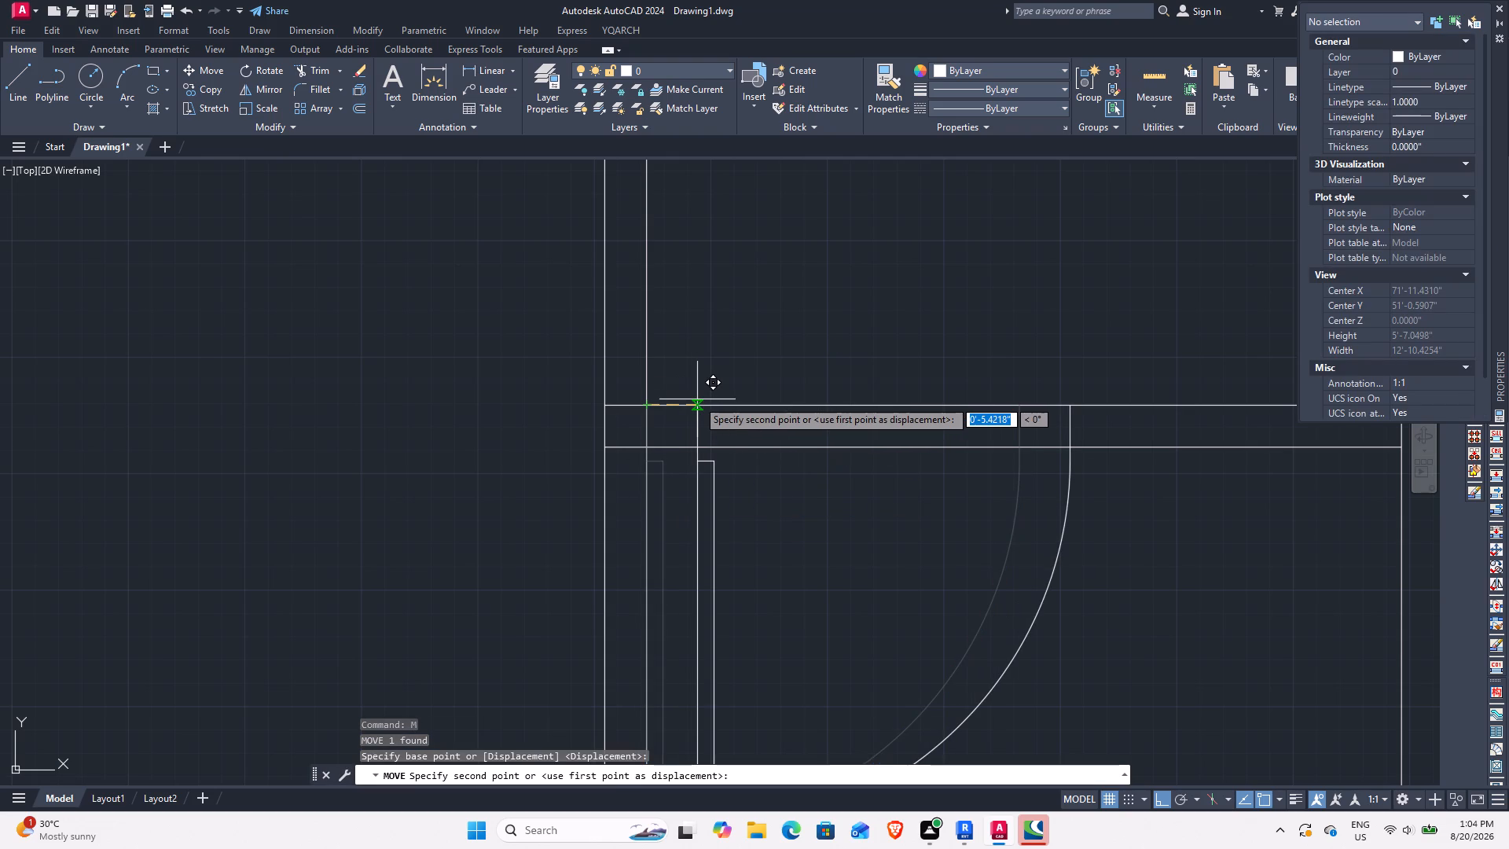
{"action": "key", "text": "2"}
{"action": "key", "text": "Return"}
{"action": "key", "text": "Escape"}
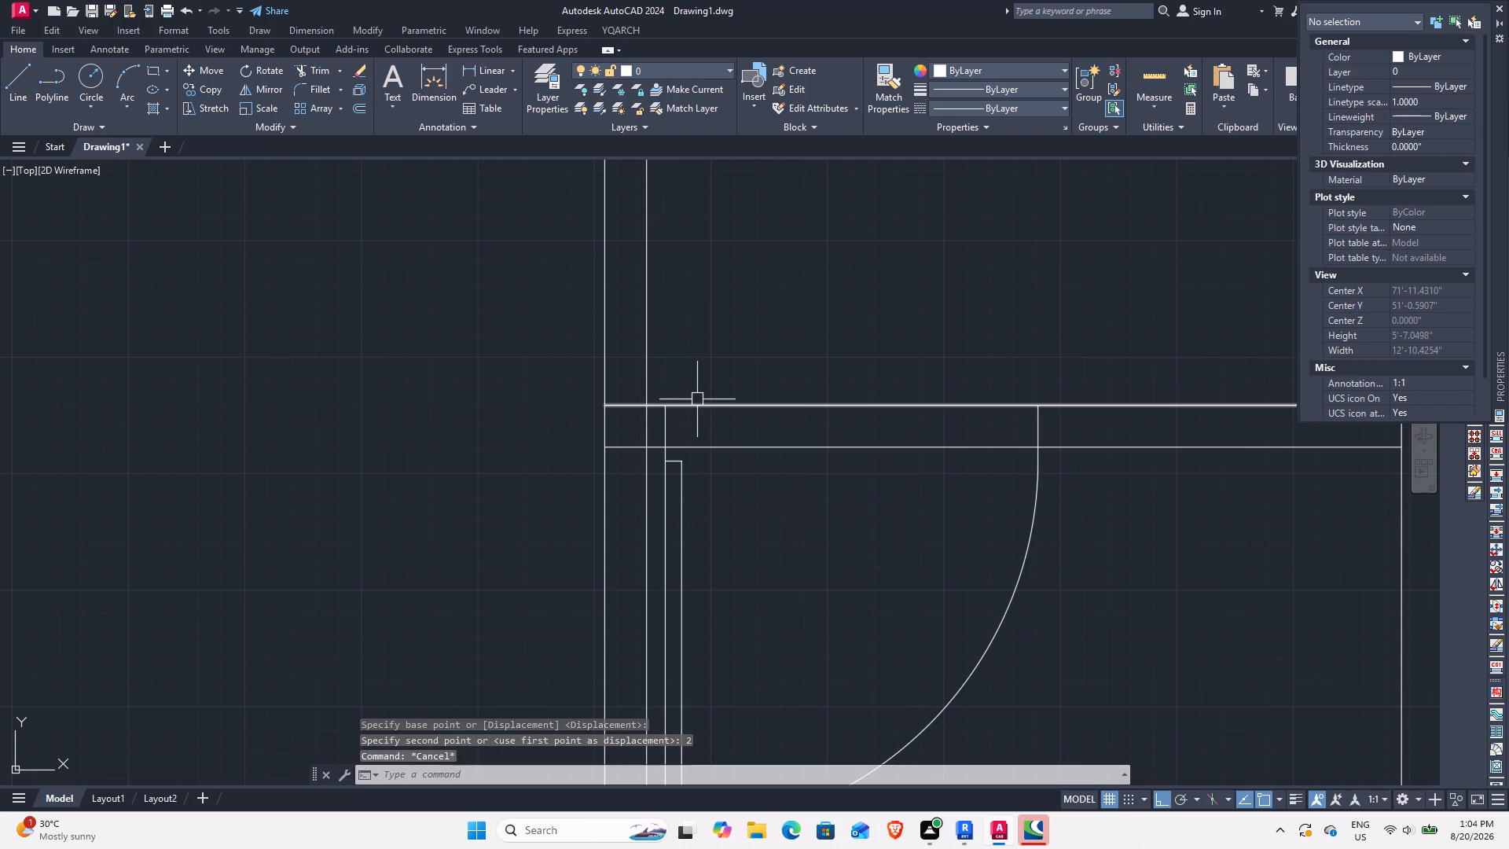
Trim the cross wall's lines inside the thin partition and across the new door's opening.
{"action": "type", "text": "TR"}
{"action": "key", "text": "space"}
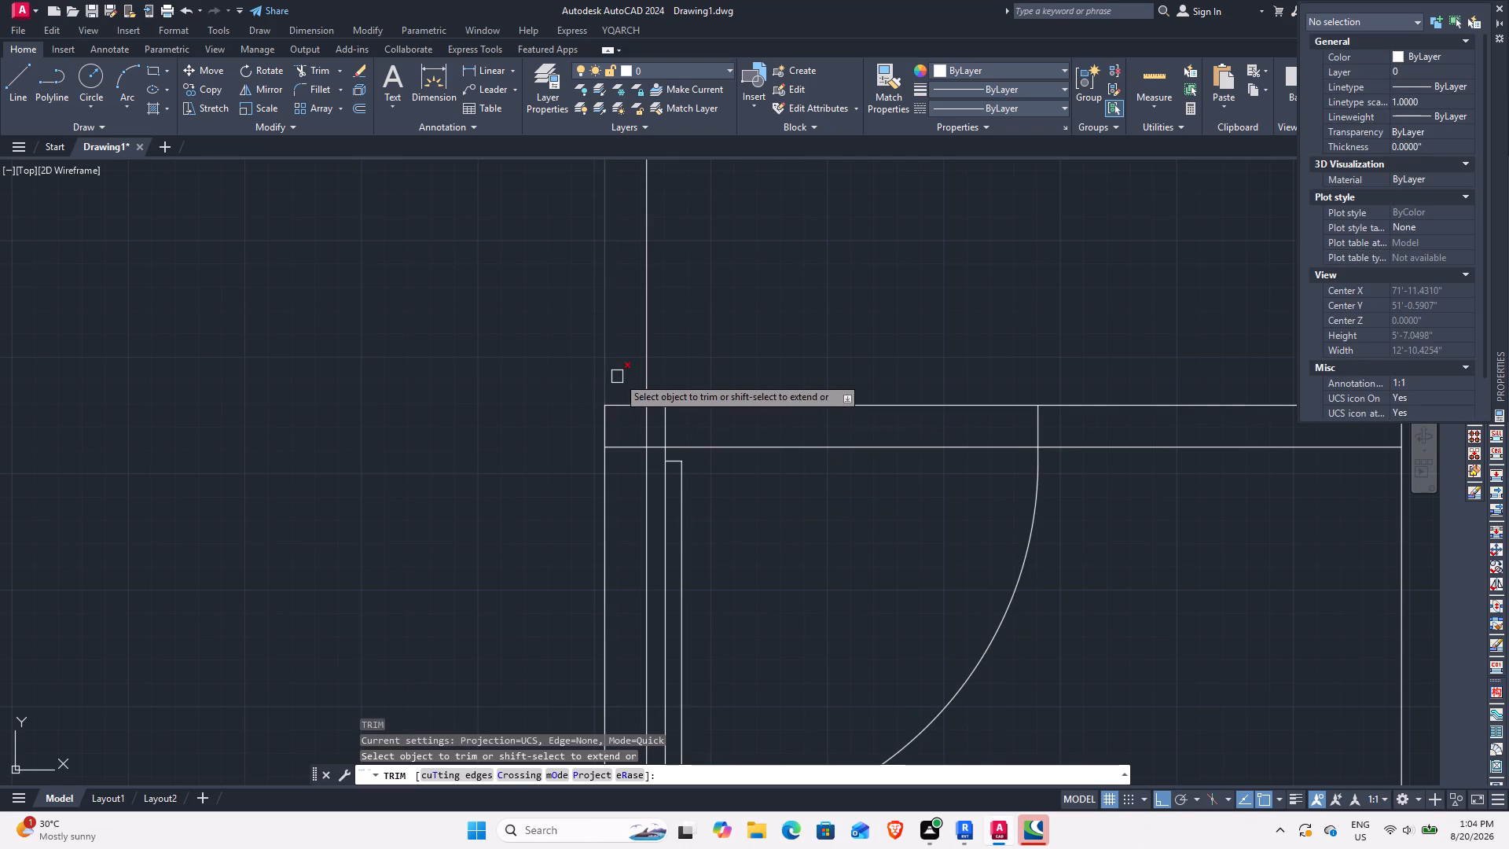
{"action": "left_click", "coordinate": [619, 377]}
{"action": "left_click", "coordinate": [634, 488]}
{"action": "left_click_drag", "start_coordinate": [853, 528], "coordinate": [846, 505]}
{"action": "left_click", "coordinate": [839, 353]}
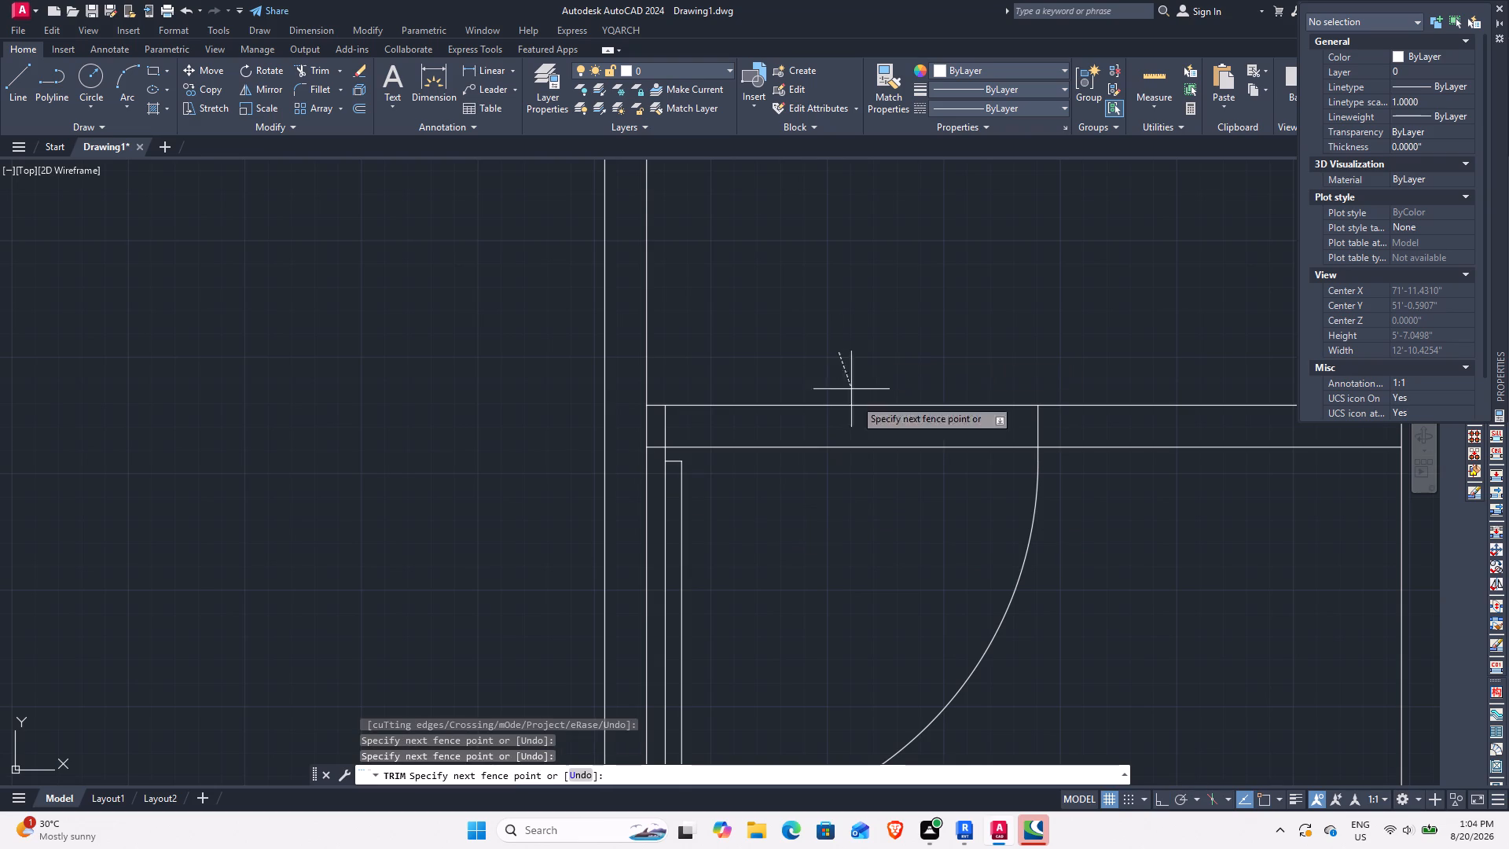
{"action": "left_click", "coordinate": [858, 476]}
{"action": "key", "text": "Escape"}
Draw a 6'-9" horizontal line across the small room from the thin partition to the outer wall, just above the lower wall junction.
{"action": "scroll", "coordinate": [864, 525], "scroll_direction": "down", "scroll_amount": 1}
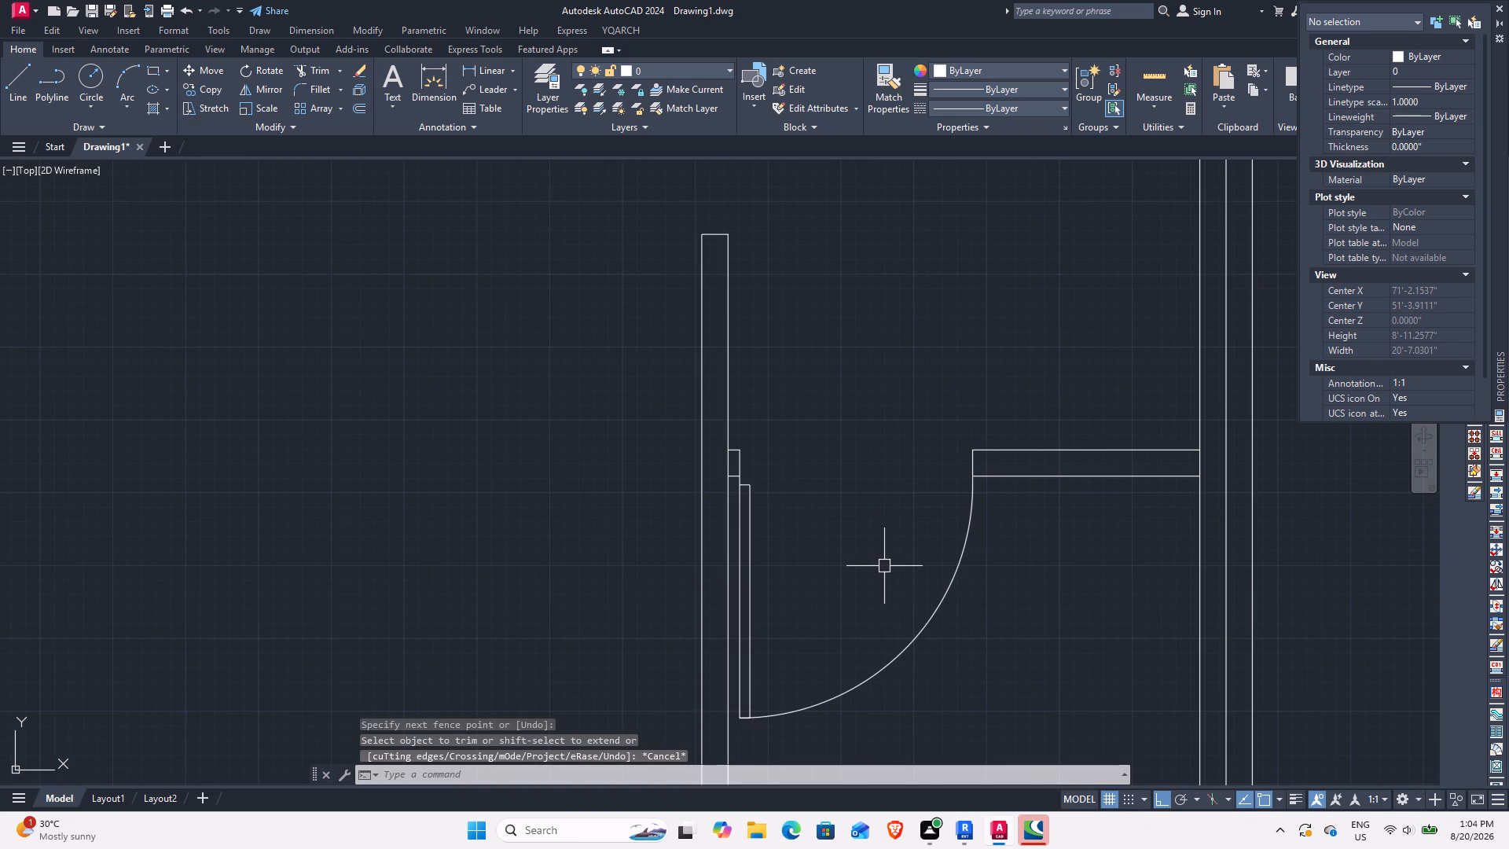
{"action": "scroll", "coordinate": [889, 559], "scroll_direction": "down", "scroll_amount": 1}
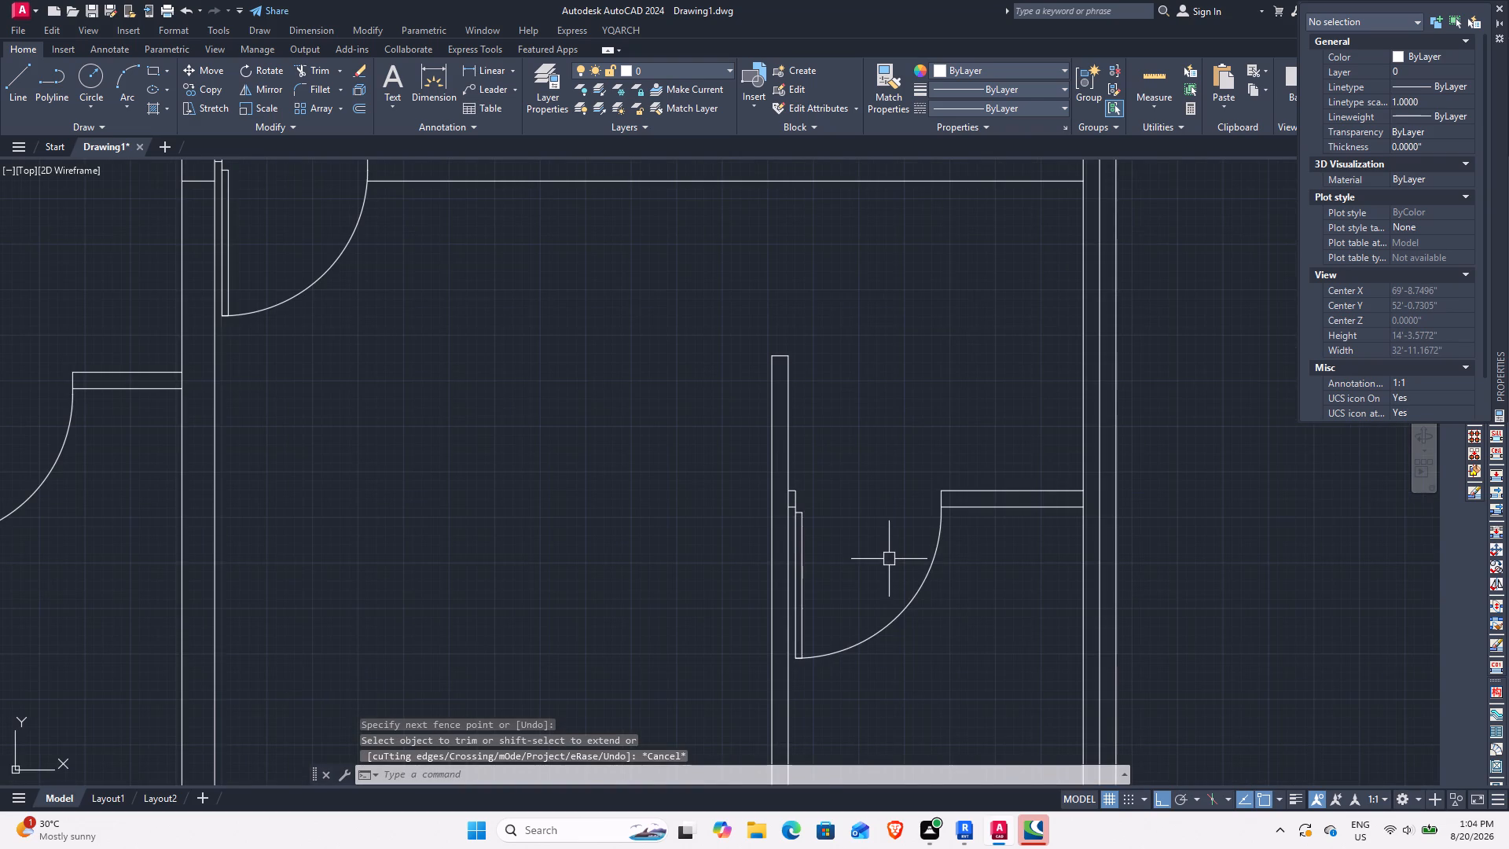
{"action": "middle_click_drag", "start_coordinate": [891, 599], "coordinate": [791, 303]}
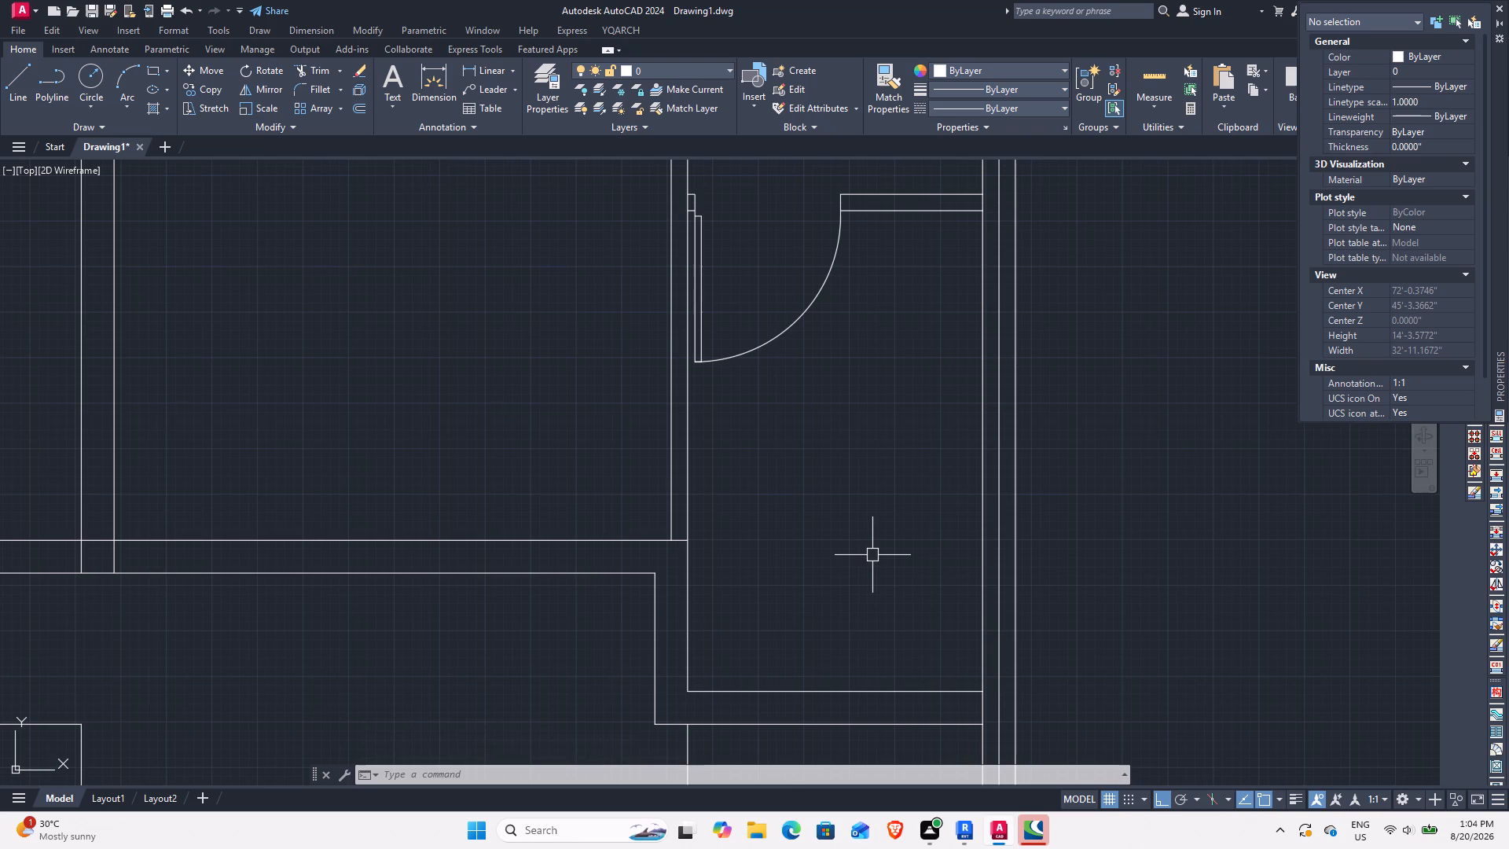
{"action": "type", "text": "L"}
{"action": "key", "text": "space"}
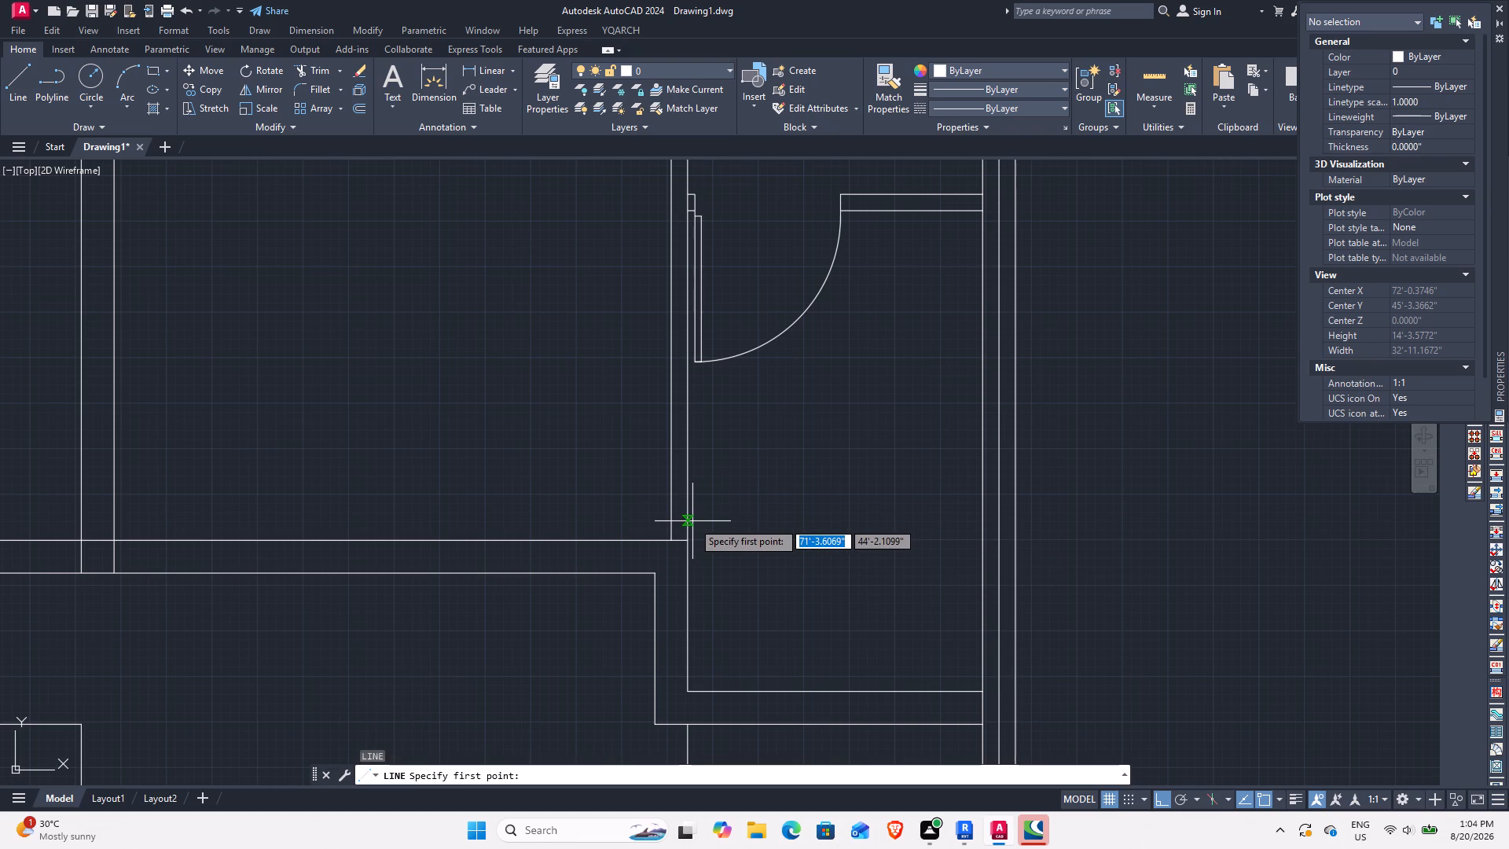
{"action": "left_click", "coordinate": [692, 525]}
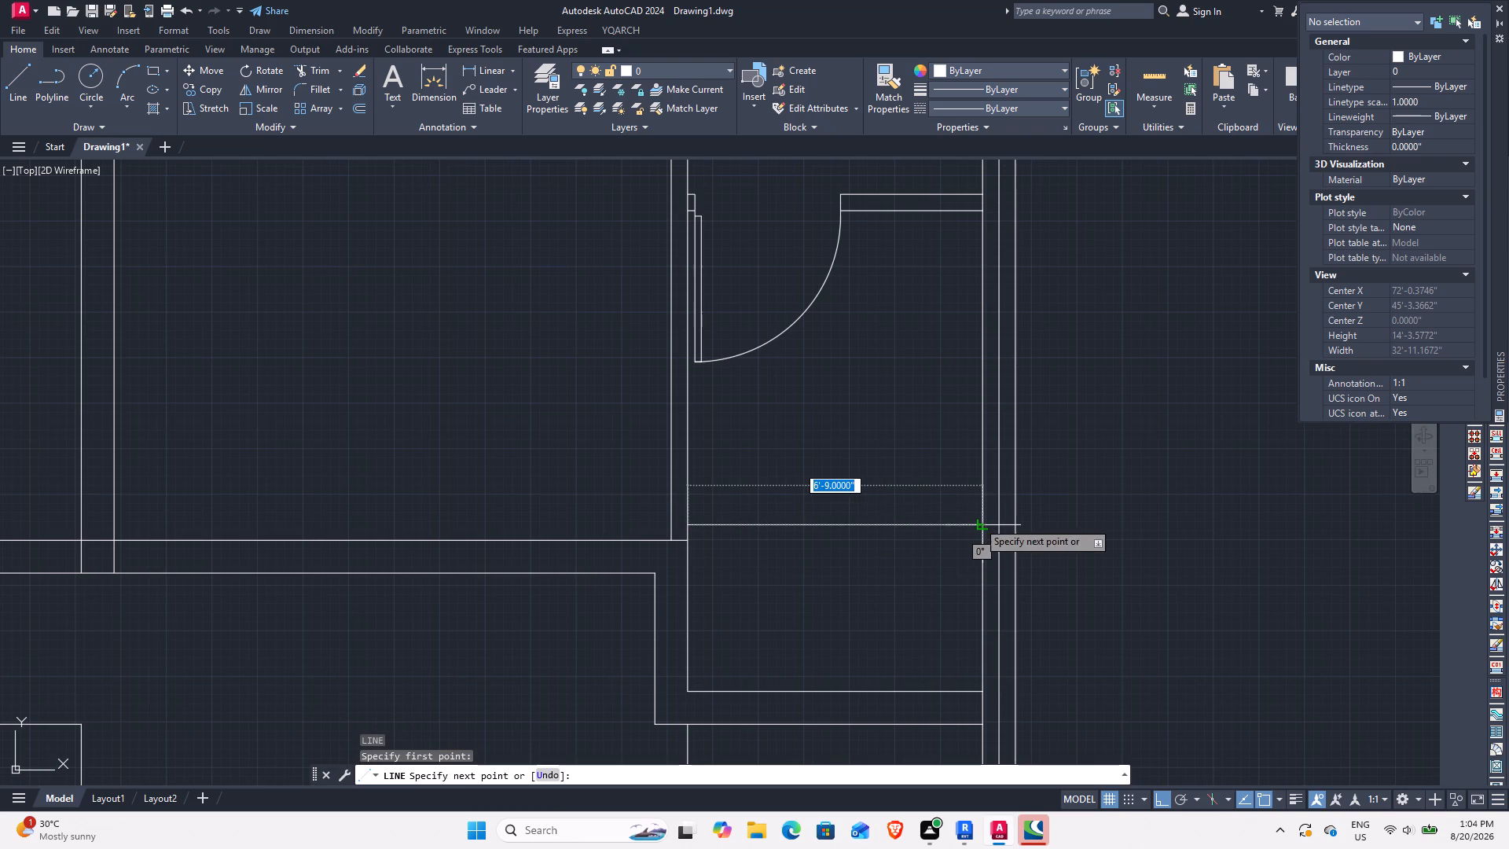
{"action": "left_click", "coordinate": [979, 521]}
{"action": "key", "text": "Escape"}
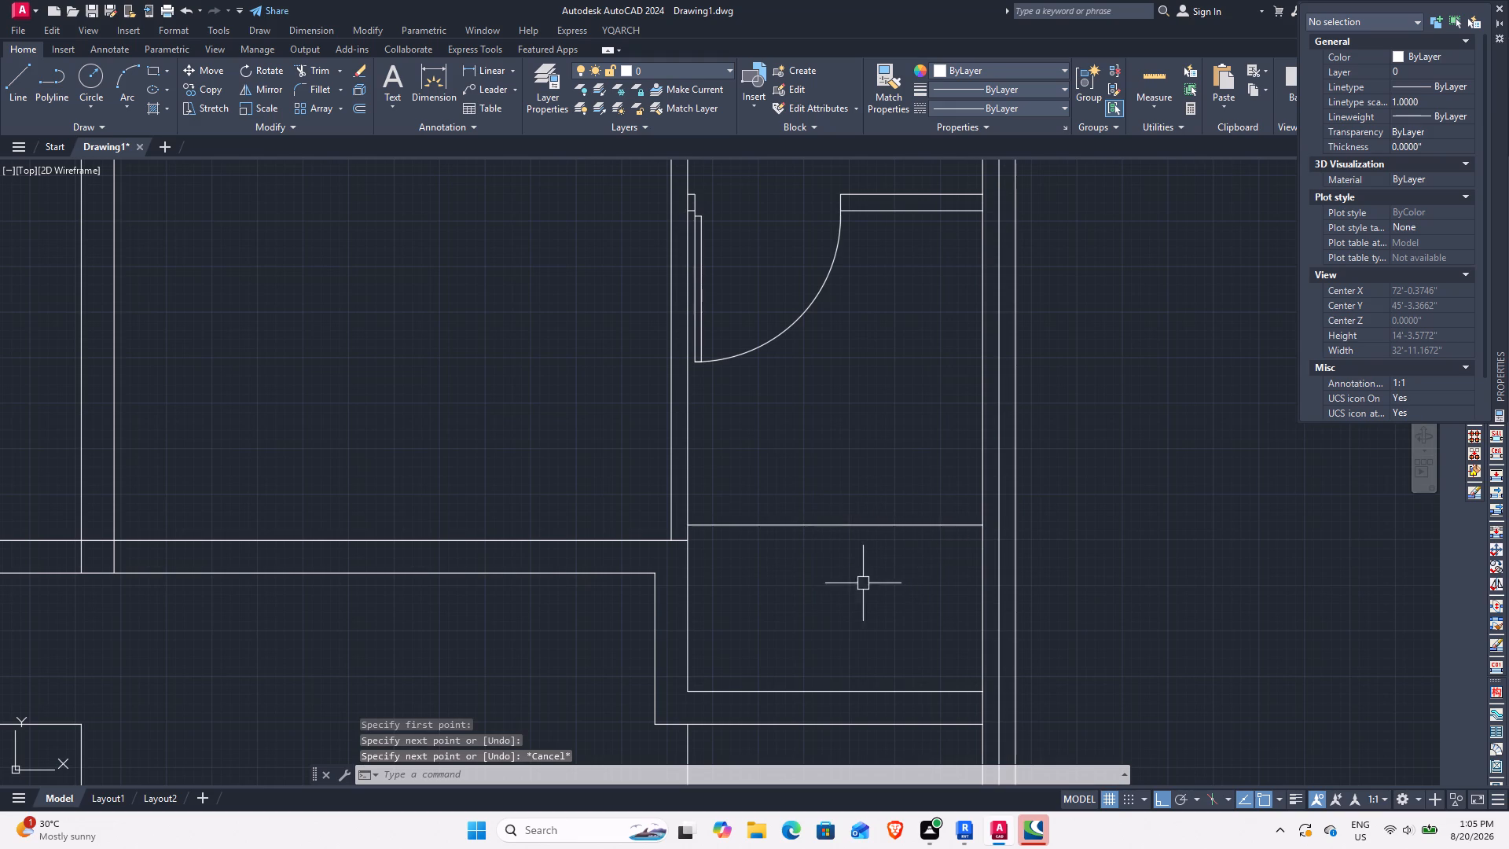
Trim the lower horizontal wall's line across the base of the thin partition beside the small room.
{"action": "scroll", "coordinate": [836, 616], "scroll_direction": "down", "scroll_amount": 1}
{"action": "middle_click_drag", "start_coordinate": [806, 616], "coordinate": [977, 646]}
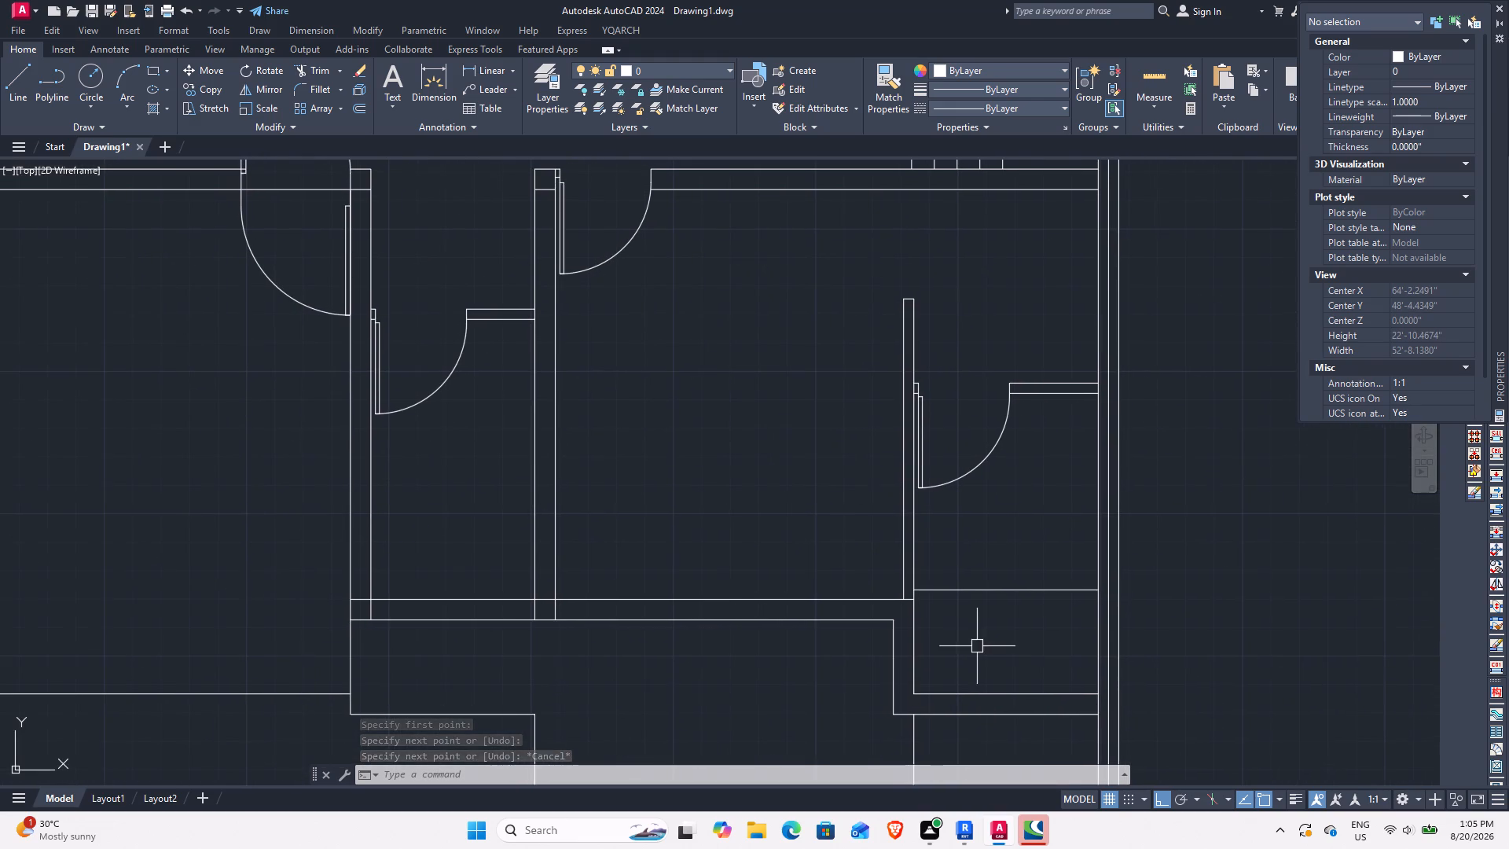
{"action": "middle_click_drag", "start_coordinate": [1052, 628], "coordinate": [946, 674]}
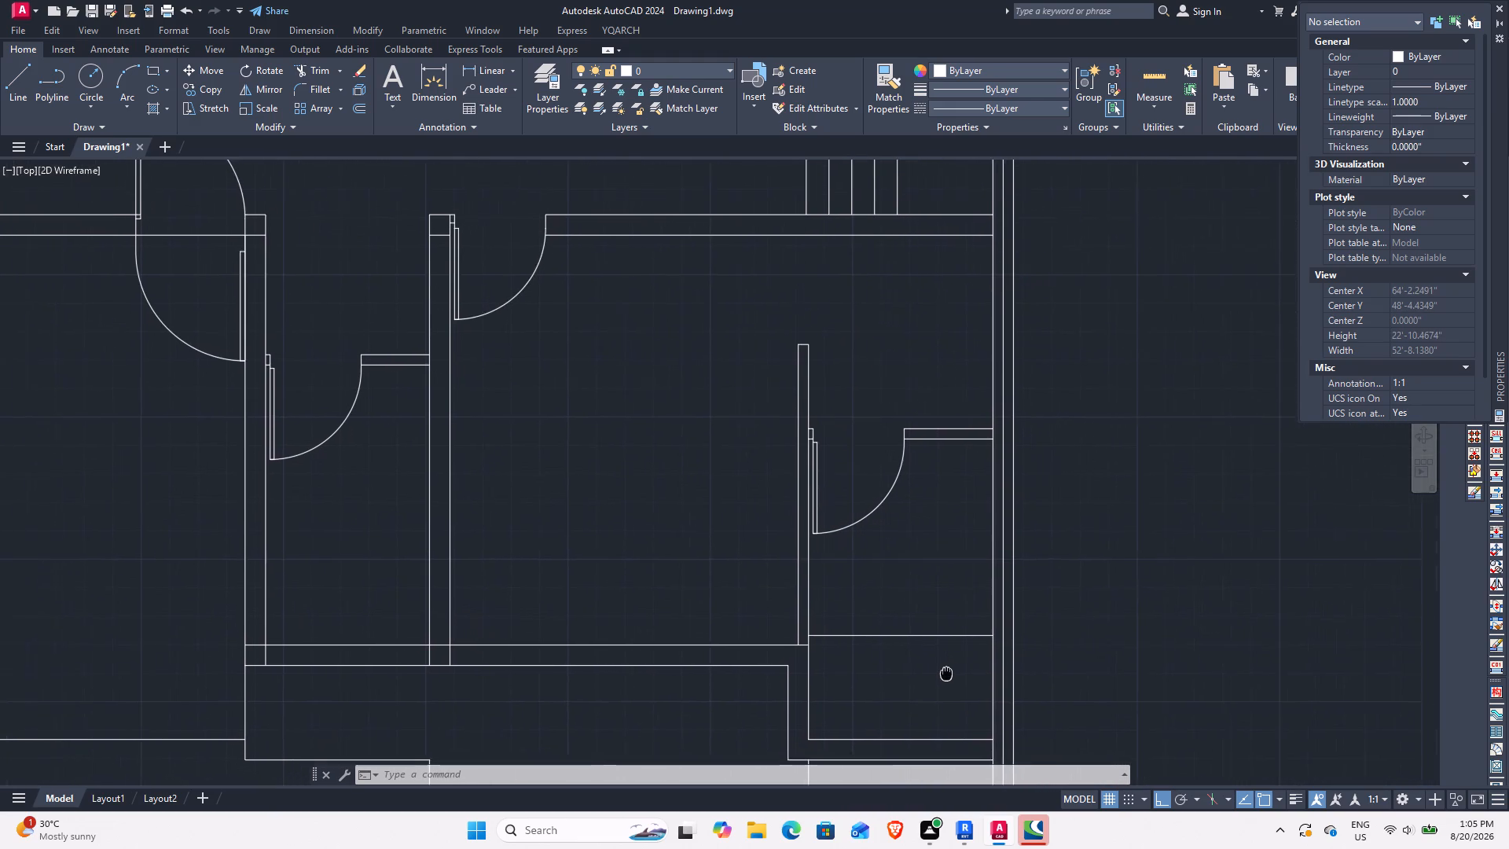
{"action": "middle_click_drag", "start_coordinate": [946, 674], "coordinate": [987, 591]}
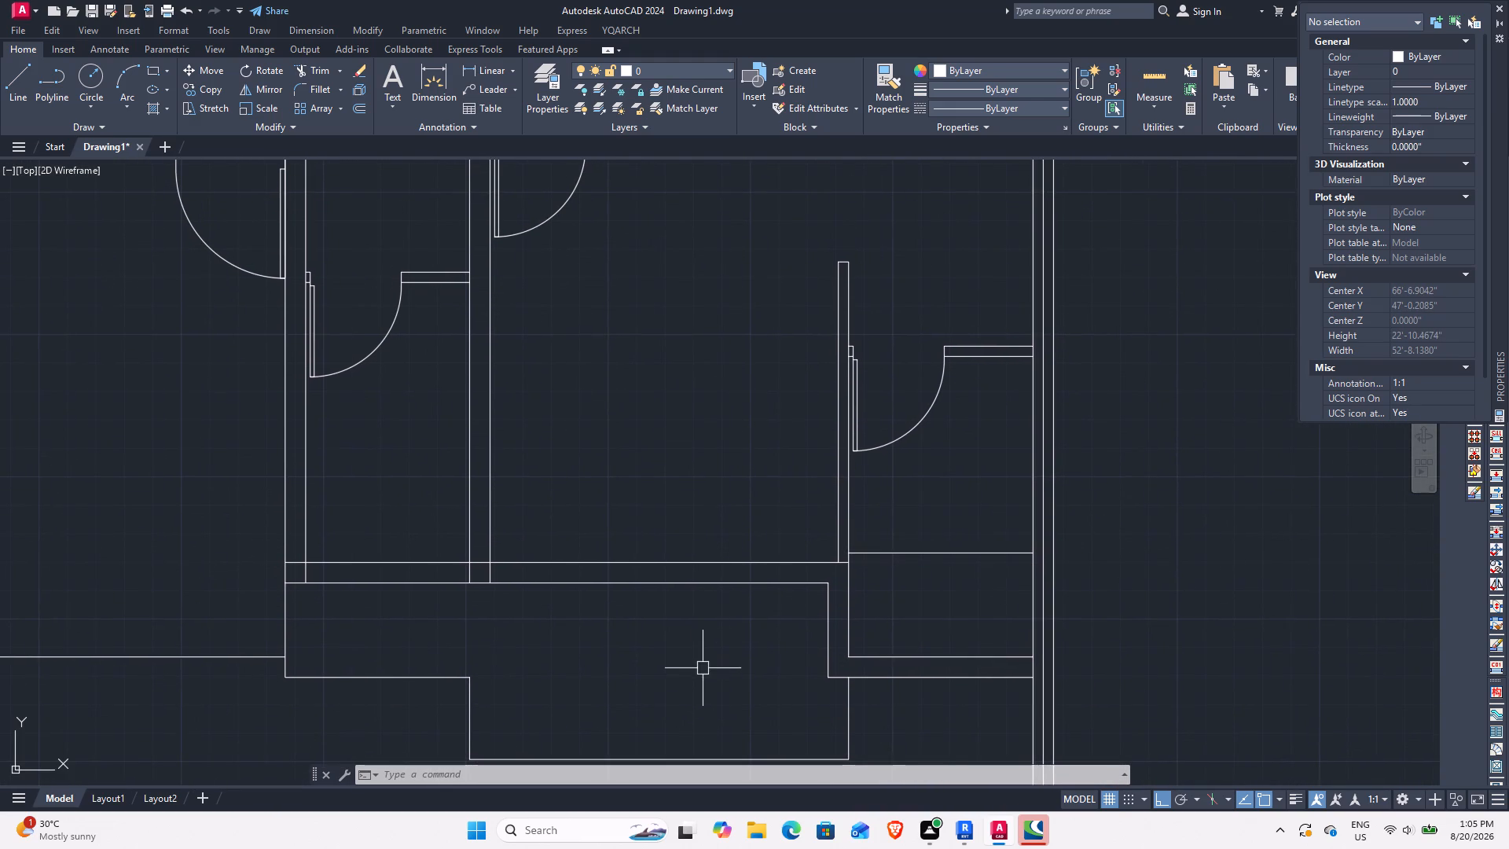
{"action": "middle_click_drag", "start_coordinate": [701, 632], "coordinate": [667, 685]}
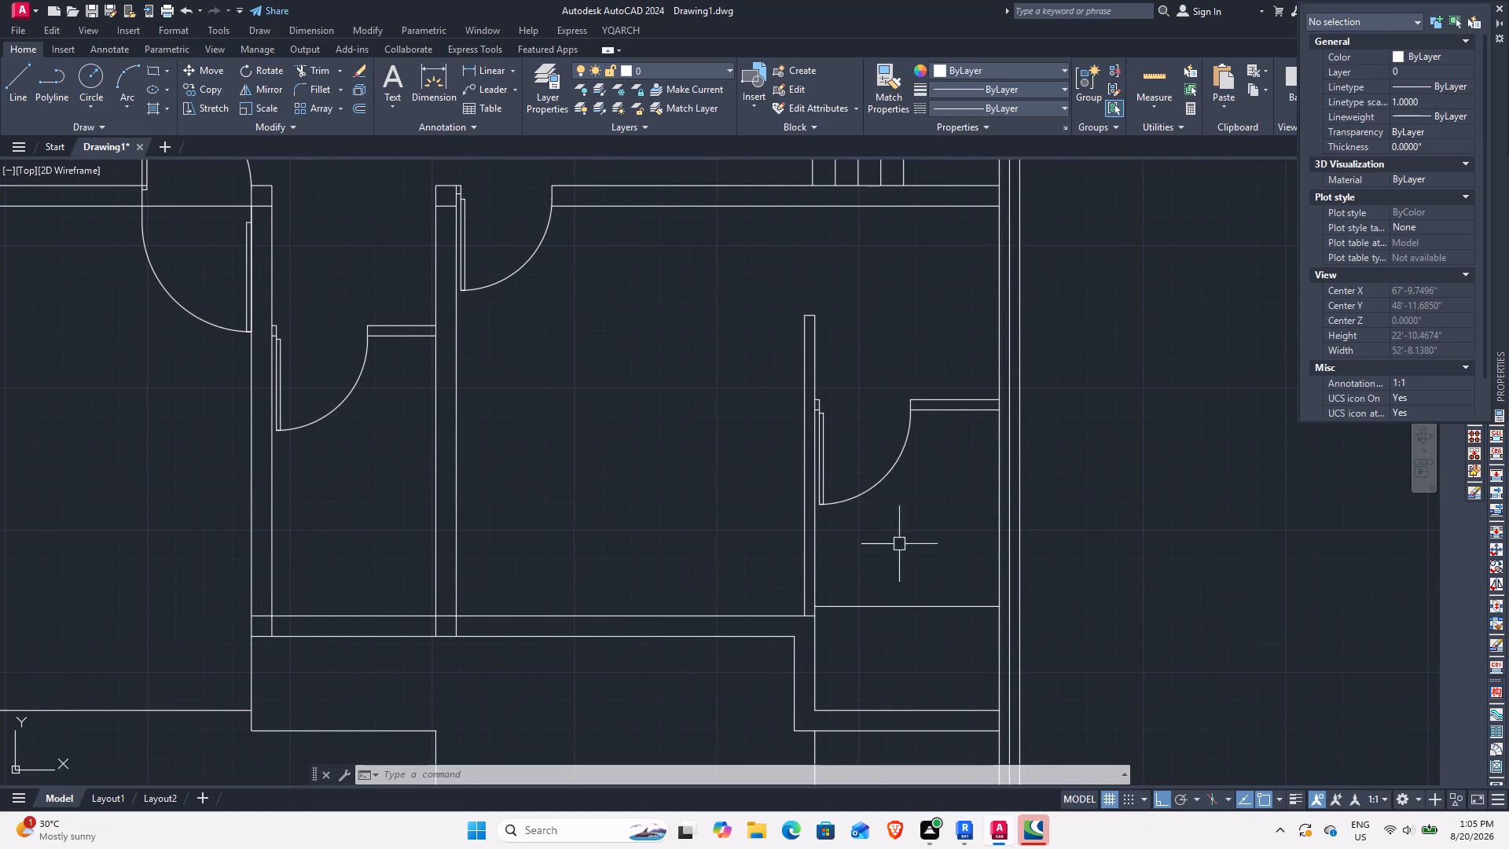
{"action": "scroll", "coordinate": [823, 604], "scroll_direction": "up", "scroll_amount": 1}
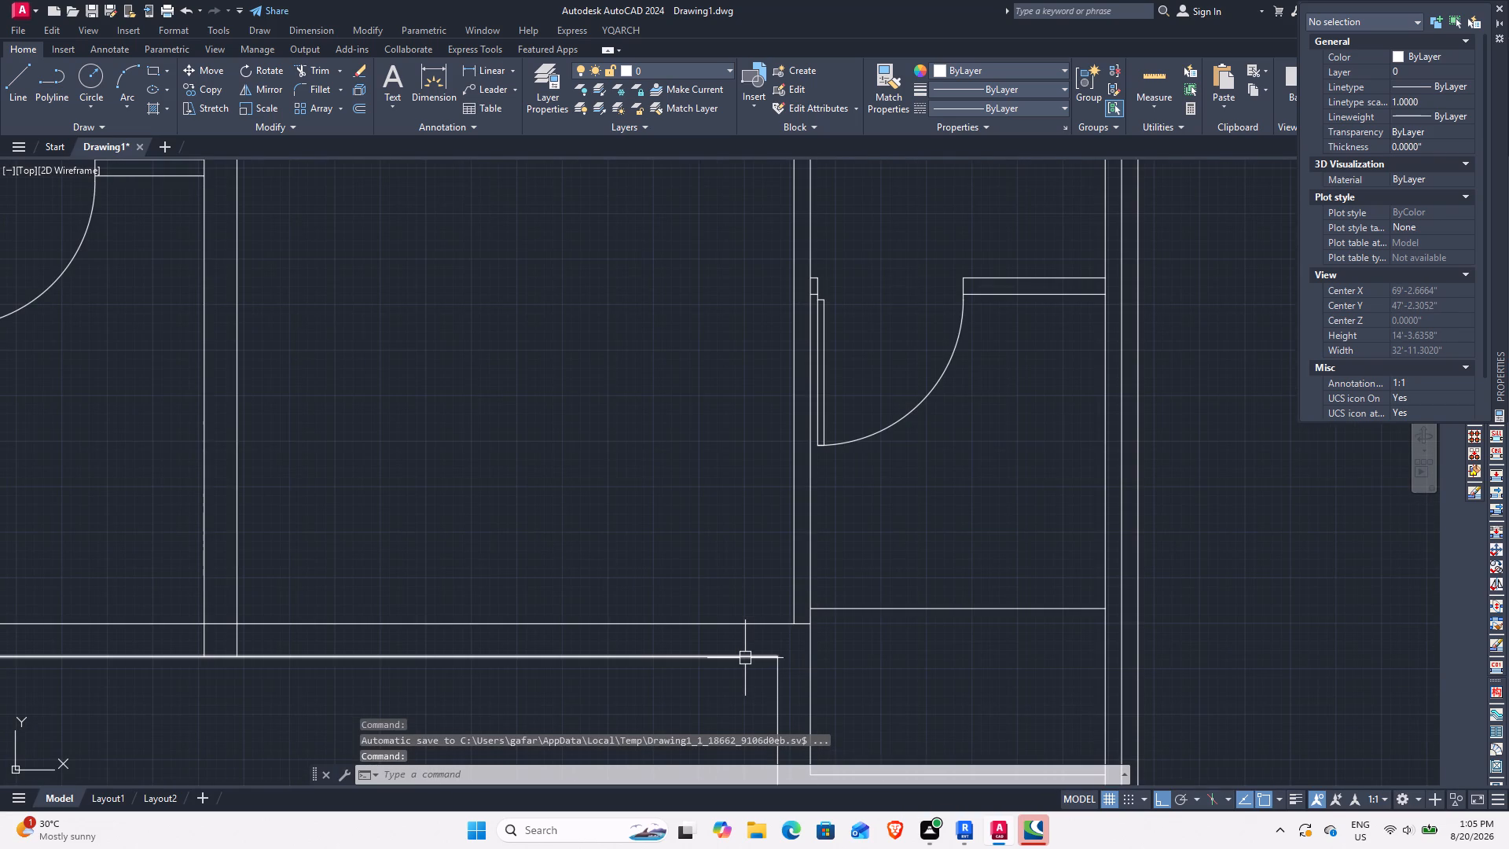
{"action": "type", "text": "TR"}
{"action": "key", "text": "space"}
{"action": "left_click", "coordinate": [806, 626]}
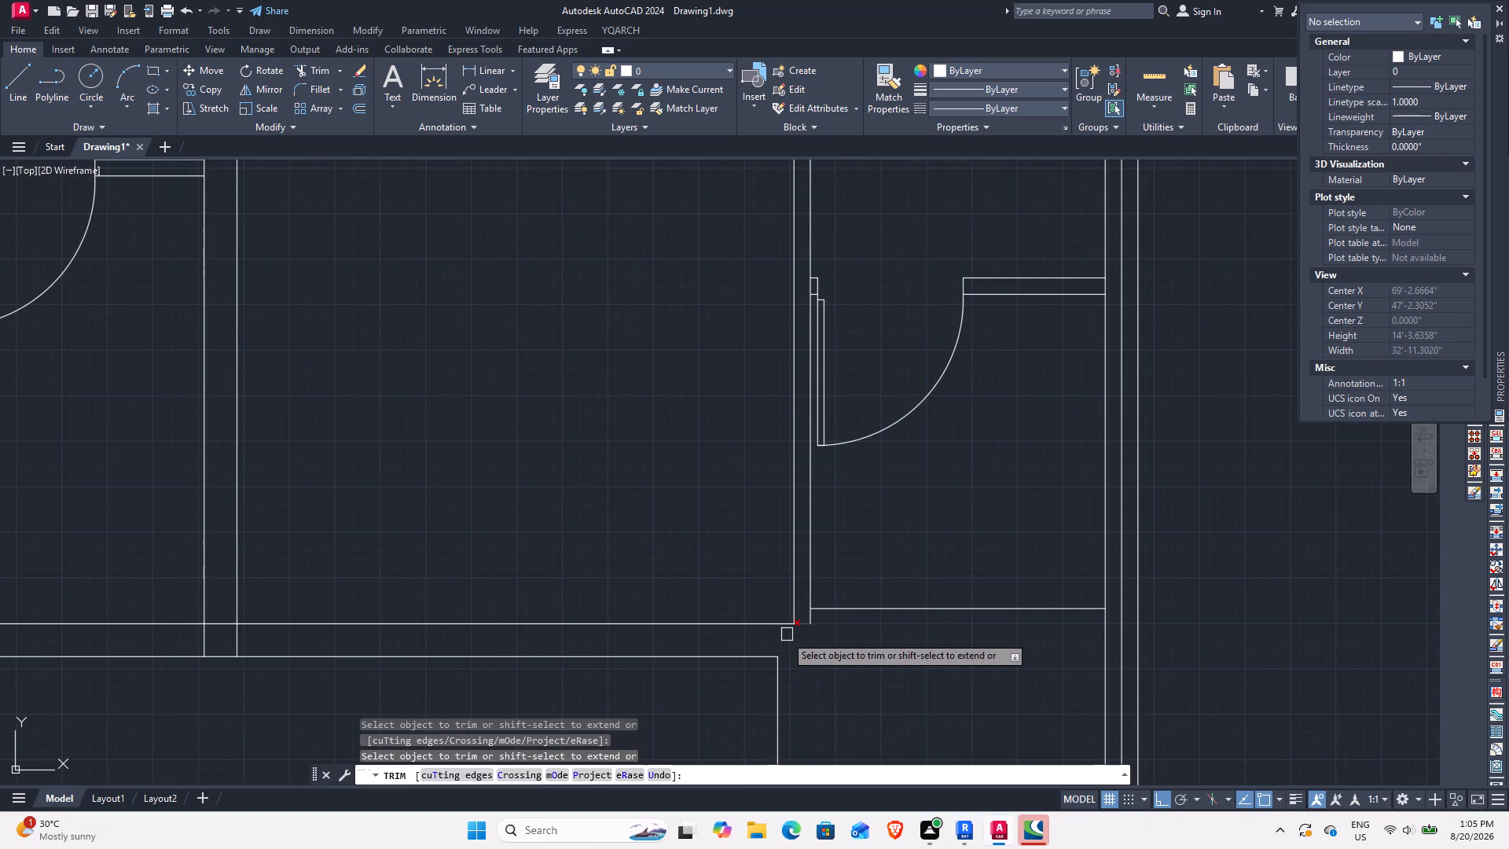
{"action": "key", "text": "ctrl+z"}
{"action": "scroll", "coordinate": [799, 641], "scroll_direction": "up", "scroll_amount": 3}
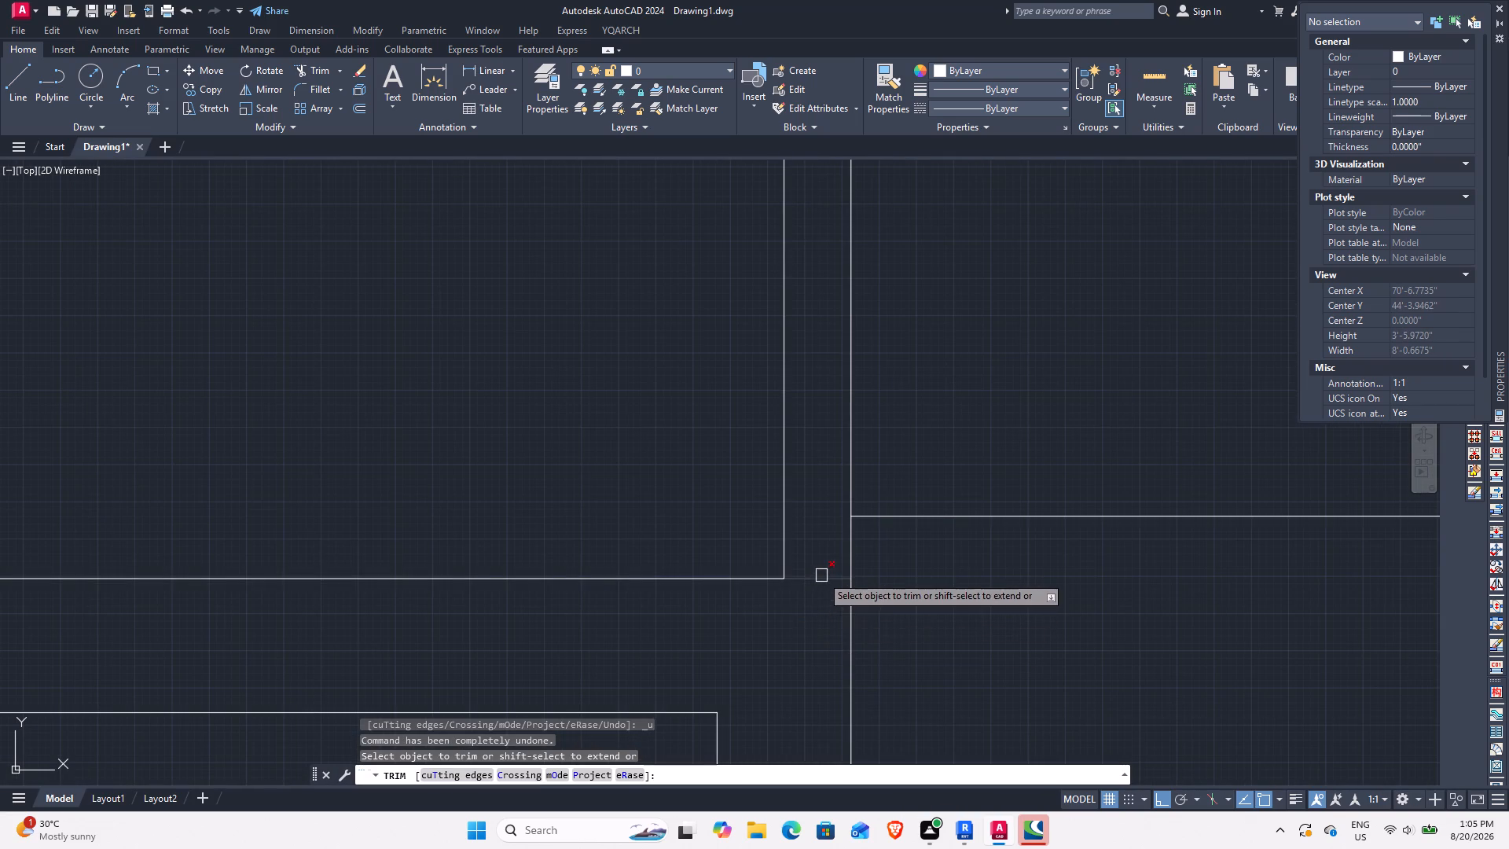
{"action": "left_click", "coordinate": [821, 575]}
Trim the overlapping lines where the narrow room's two side partitions meet the lower horizontal wall.
{"action": "scroll", "coordinate": [701, 594], "scroll_direction": "down", "scroll_amount": 4}
{"action": "middle_click_drag", "start_coordinate": [608, 579], "coordinate": [1122, 560]}
{"action": "scroll", "coordinate": [795, 558], "scroll_direction": "up", "scroll_amount": 2}
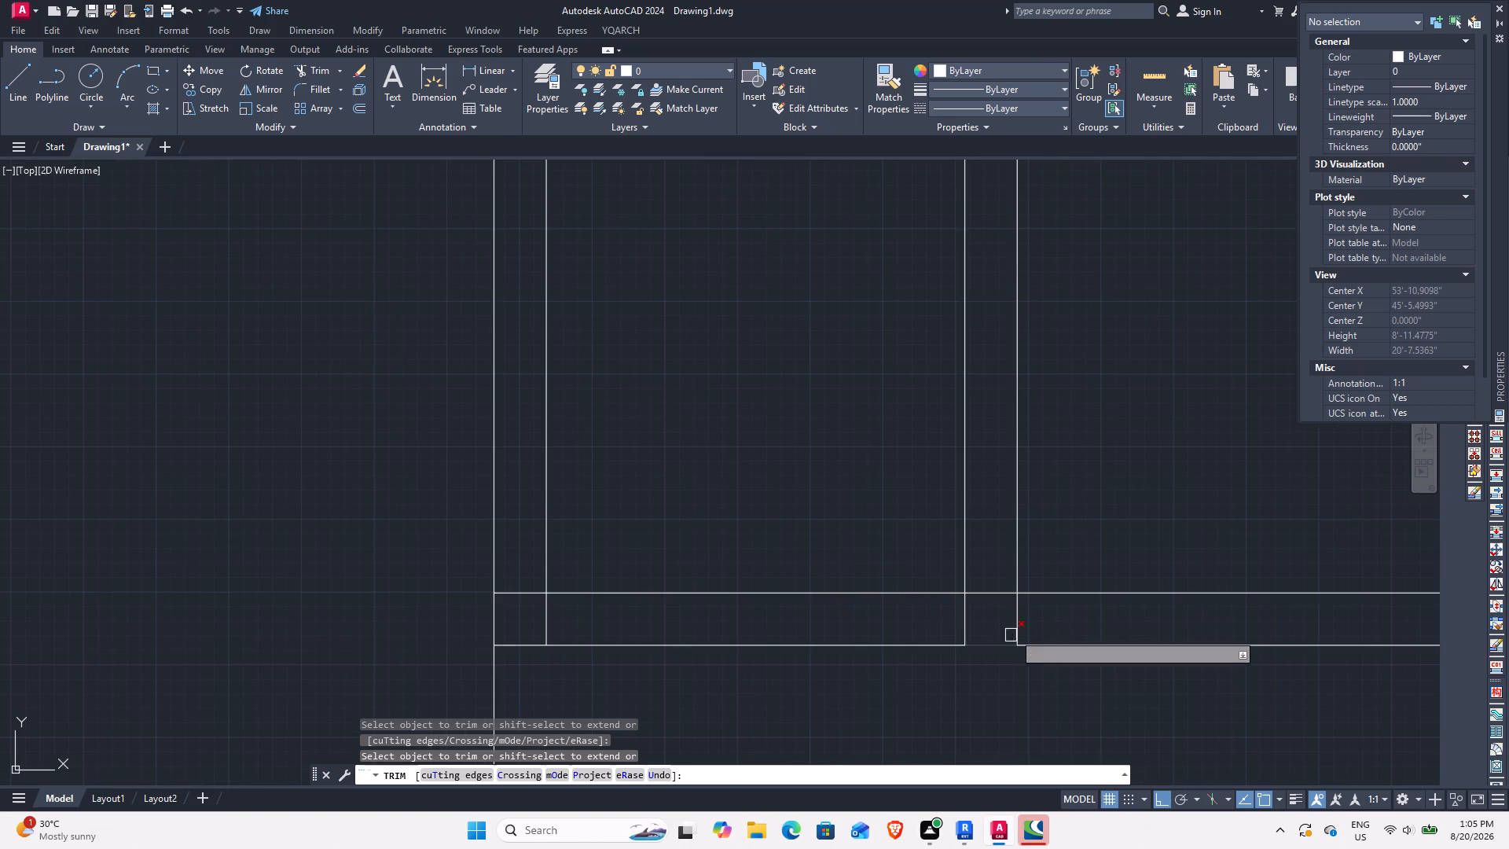
{"action": "left_click", "coordinate": [1035, 620]}
{"action": "left_click", "coordinate": [527, 620]}
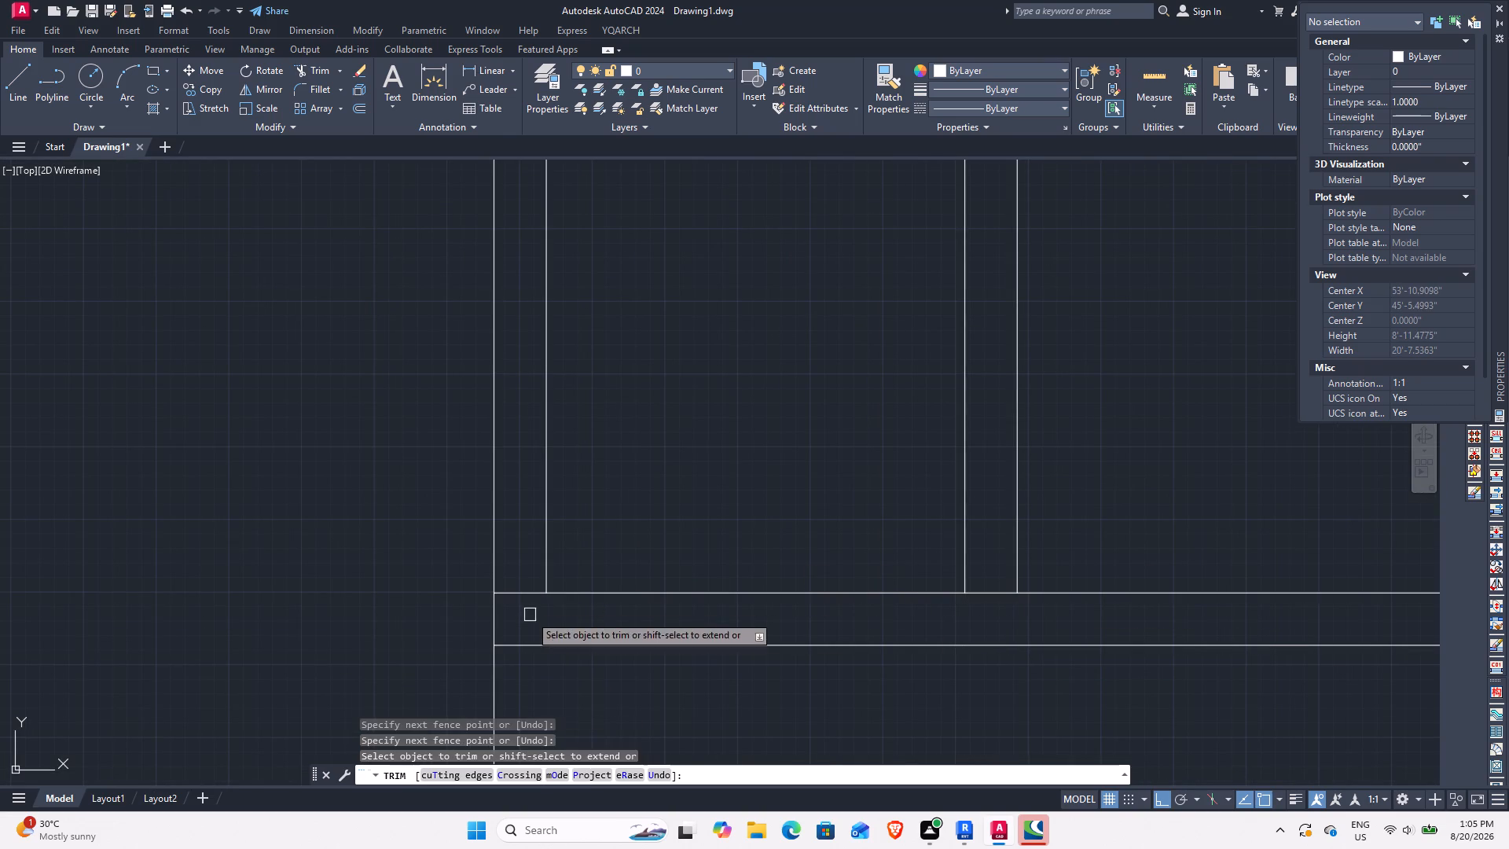
{"action": "left_click", "coordinate": [529, 594]}
{"action": "left_click", "coordinate": [995, 594]}
Trim the horizontal wall's lines crossing the upper ends of the narrow room's two side partitions.
{"action": "scroll", "coordinate": [892, 545], "scroll_direction": "down", "scroll_amount": 3}
{"action": "middle_click_drag", "start_coordinate": [857, 450], "coordinate": [774, 626]}
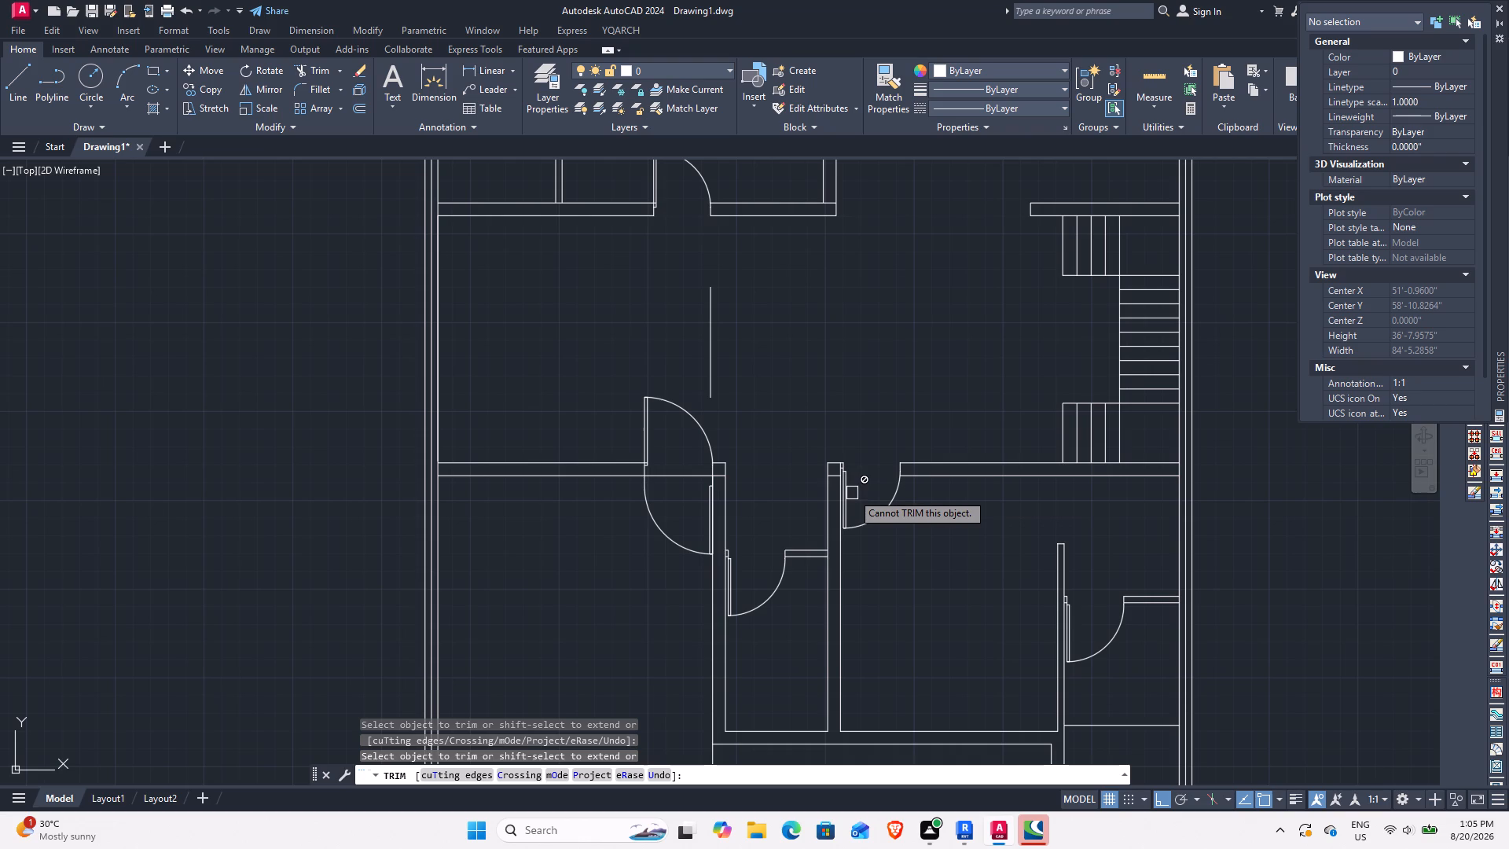
{"action": "scroll", "coordinate": [846, 469], "scroll_direction": "up", "scroll_amount": 3}
{"action": "left_click", "coordinate": [799, 493]}
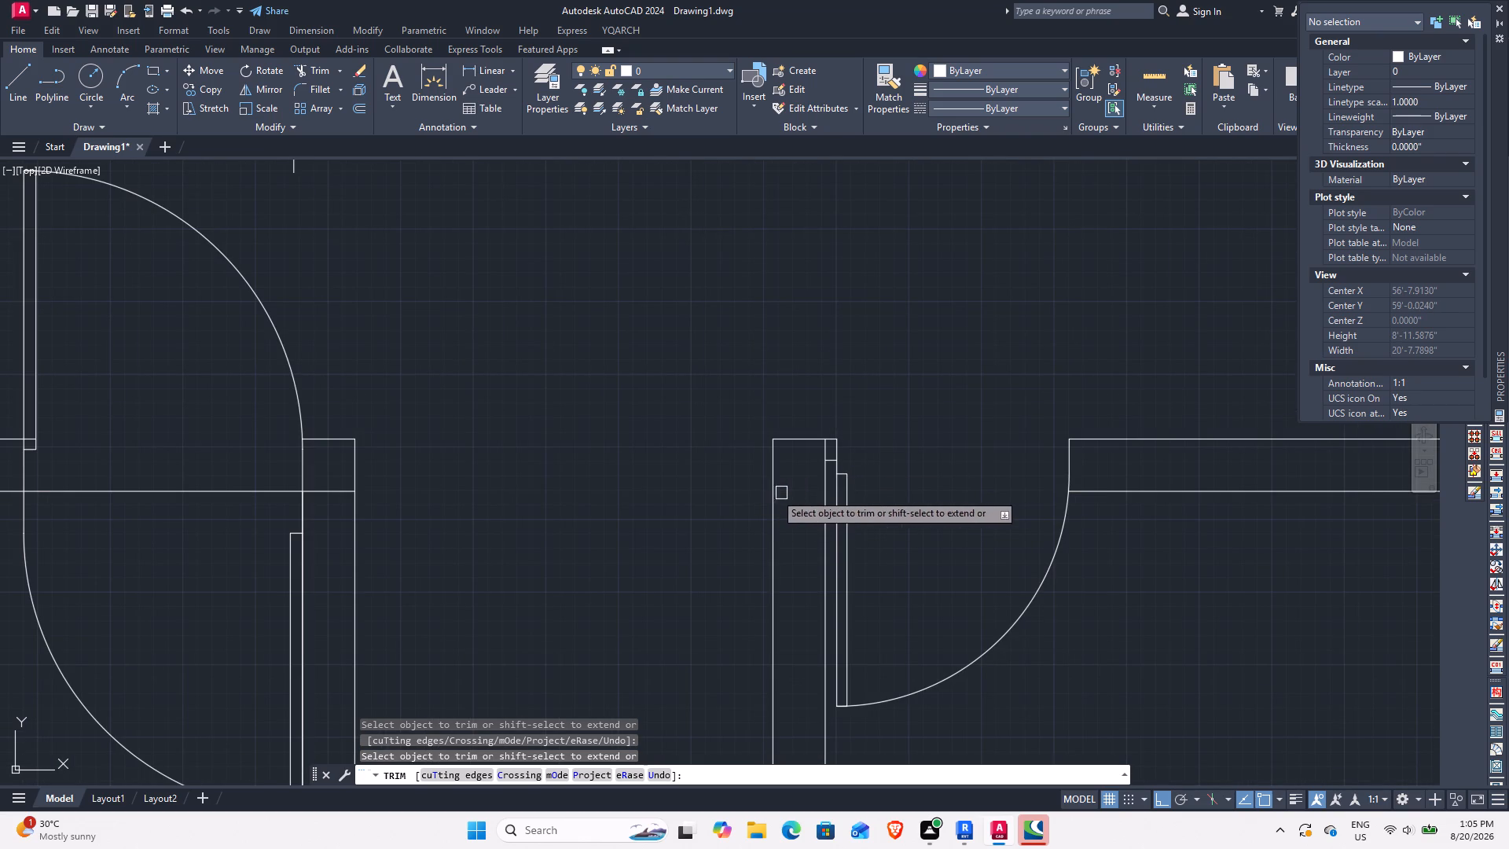
{"action": "left_click", "coordinate": [332, 498]}
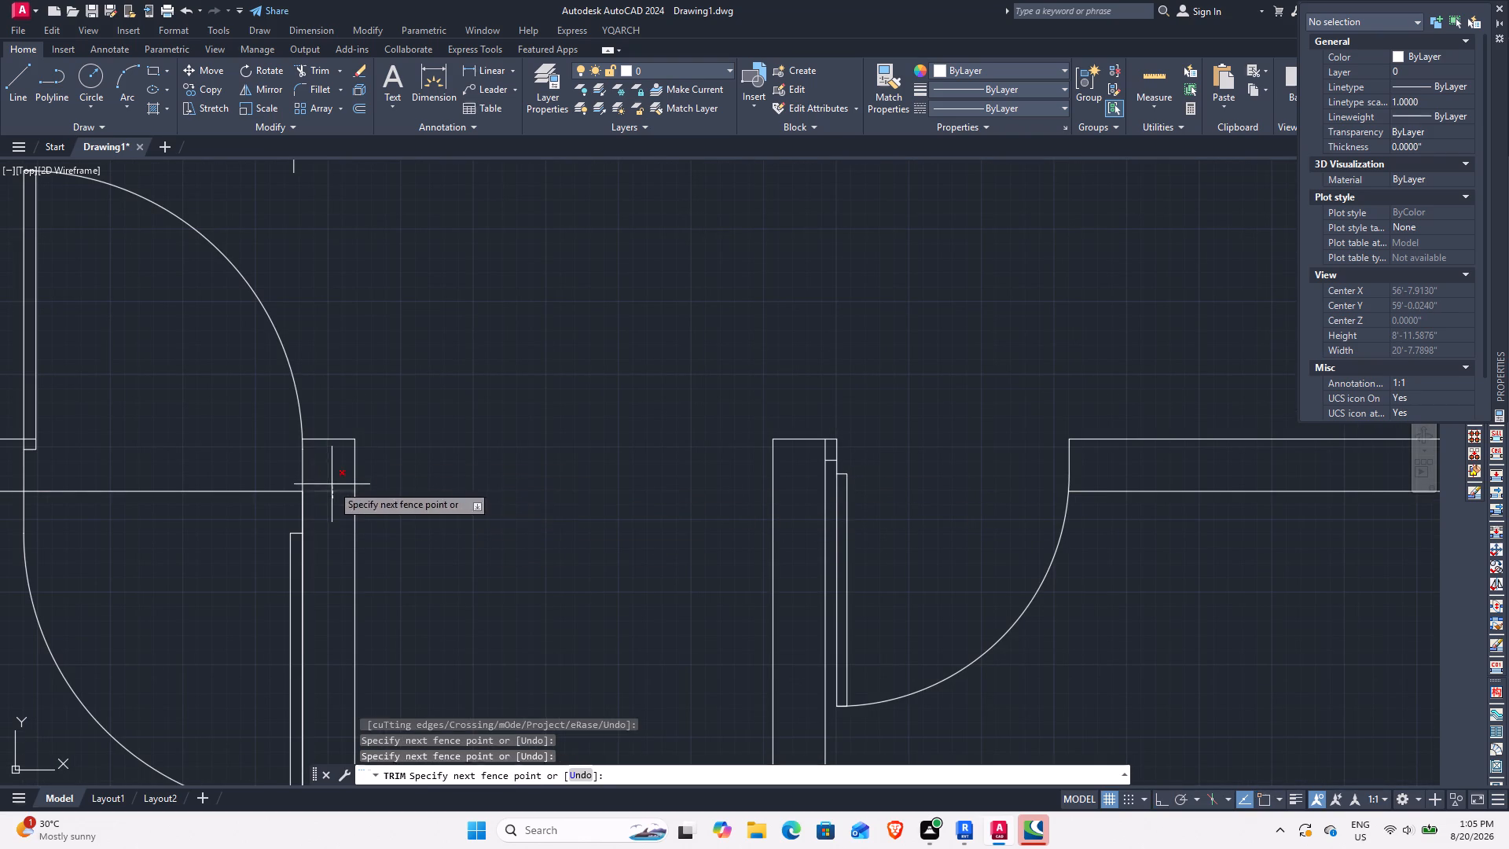
{"action": "left_click", "coordinate": [332, 484]}
Trim the left outer wall's inner line where the horizontal walls above and below the stair hall meet it.
{"action": "scroll", "coordinate": [332, 484], "scroll_direction": "down", "scroll_amount": 3}
{"action": "middle_click_drag", "start_coordinate": [386, 518], "coordinate": [890, 520]}
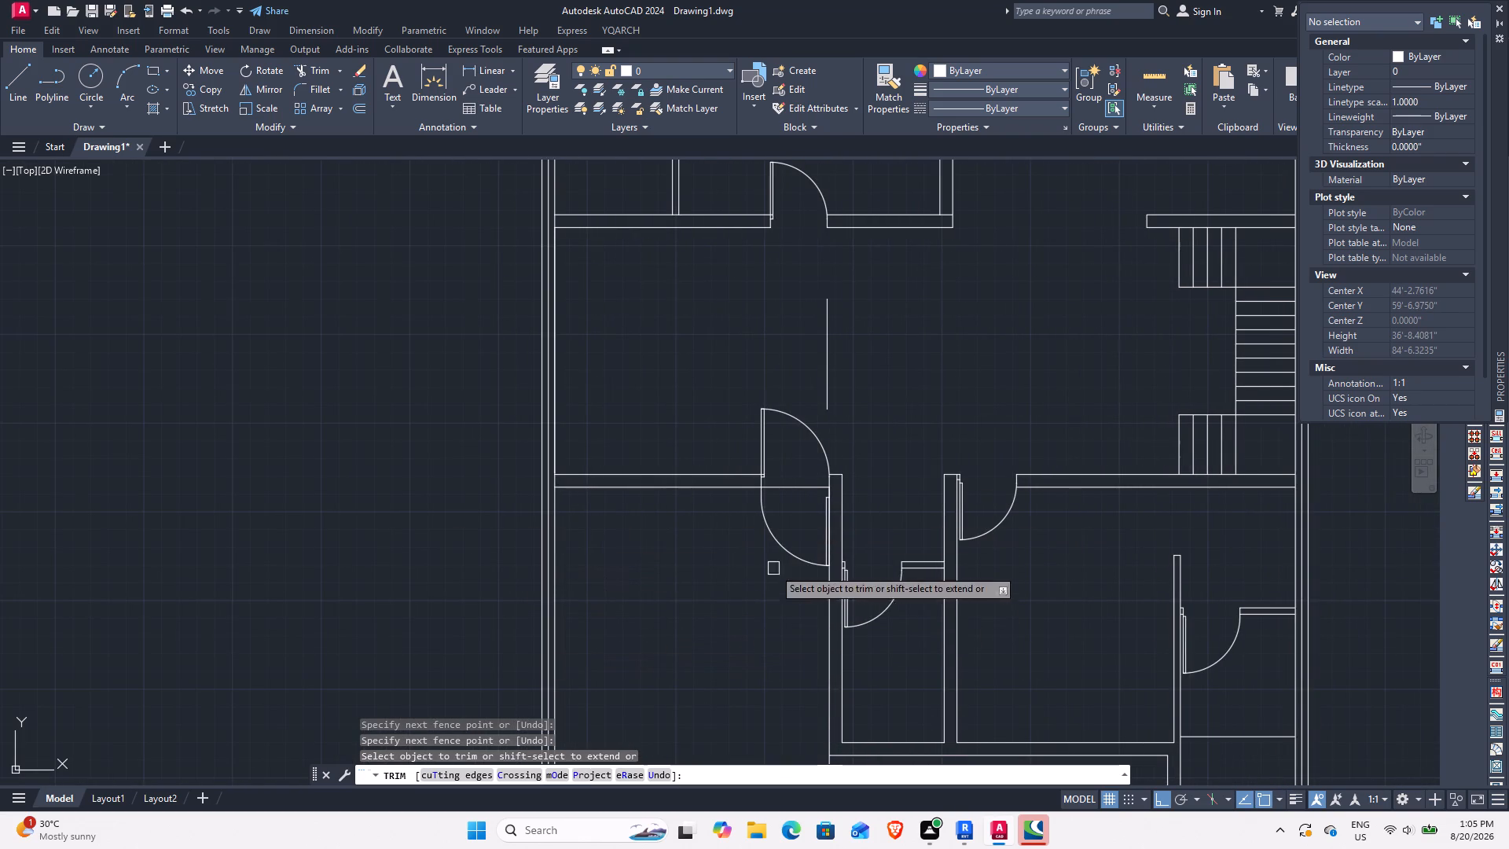
{"action": "scroll", "coordinate": [534, 469], "scroll_direction": "up", "scroll_amount": 3}
{"action": "left_click", "coordinate": [615, 515]}
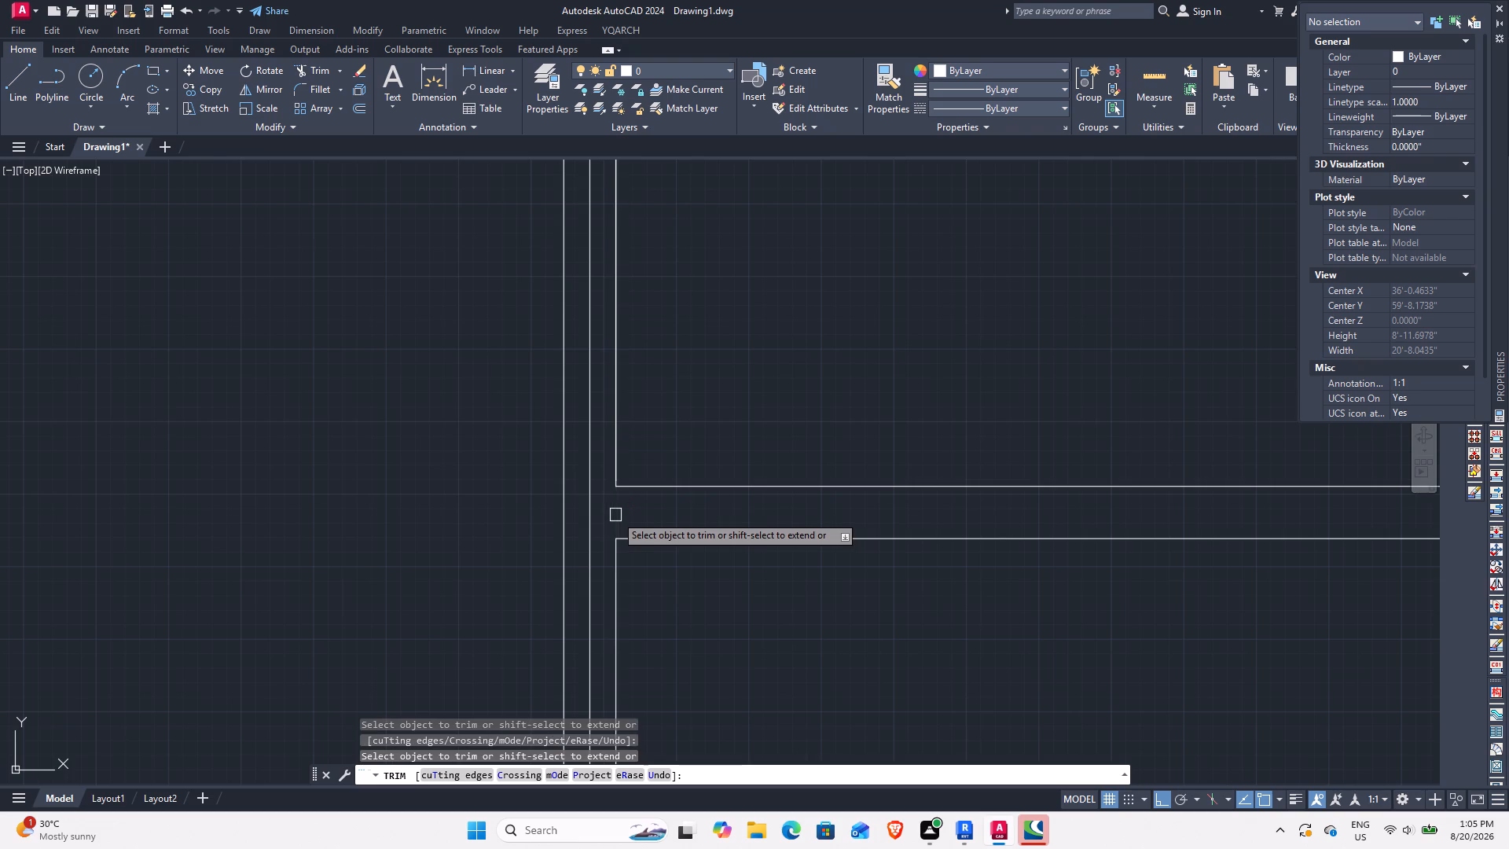
{"action": "scroll", "coordinate": [640, 431], "scroll_direction": "down", "scroll_amount": 3}
{"action": "middle_click_drag", "start_coordinate": [659, 313], "coordinate": [614, 608]}
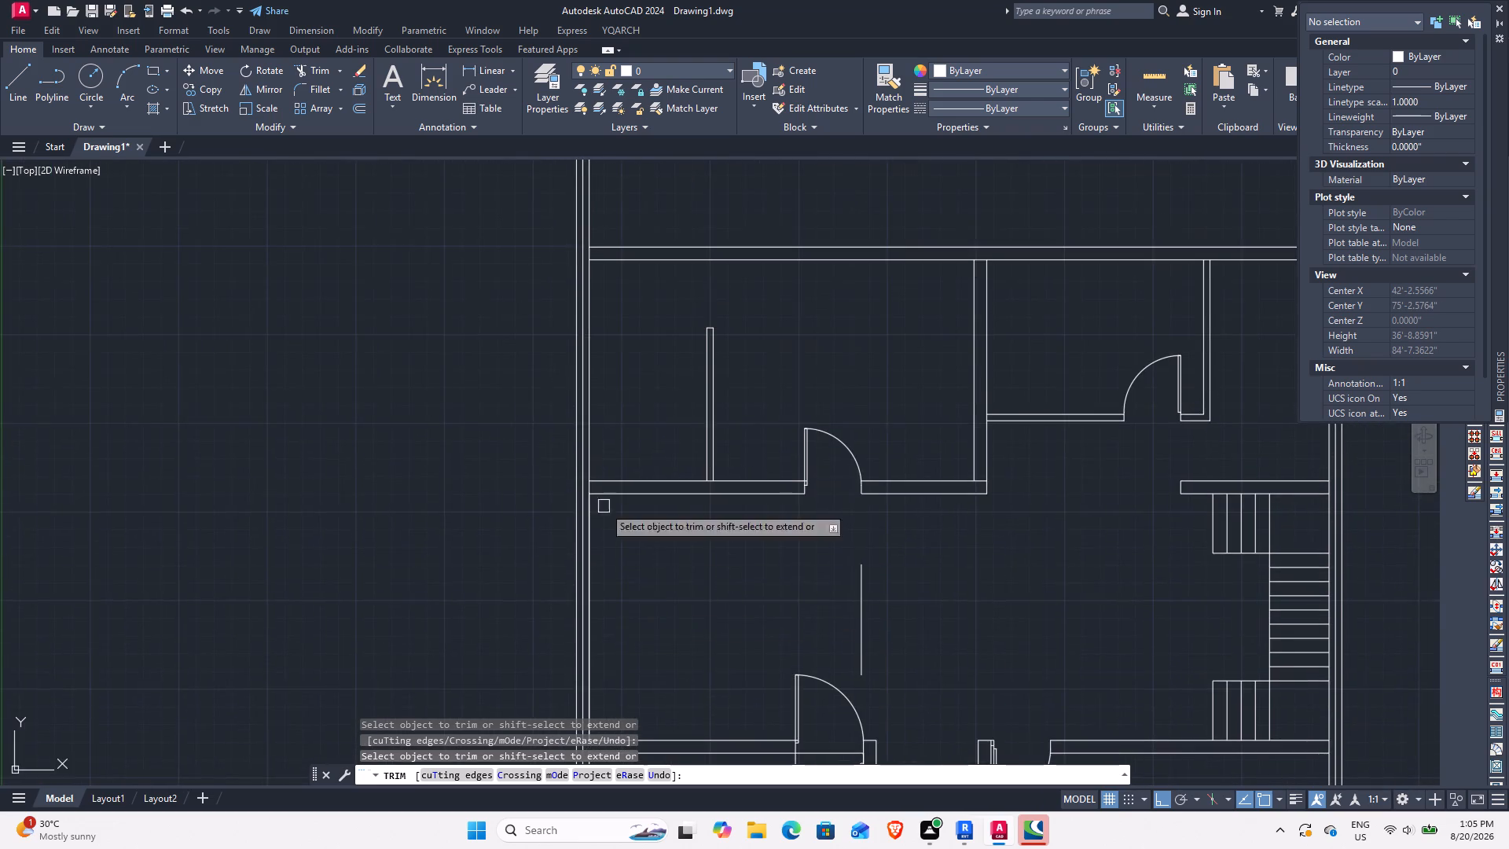
{"action": "middle_click_drag", "start_coordinate": [576, 381], "coordinate": [575, 458]}
{"action": "scroll", "coordinate": [562, 578], "scroll_direction": "up", "scroll_amount": 3}
{"action": "left_click", "coordinate": [665, 540]}
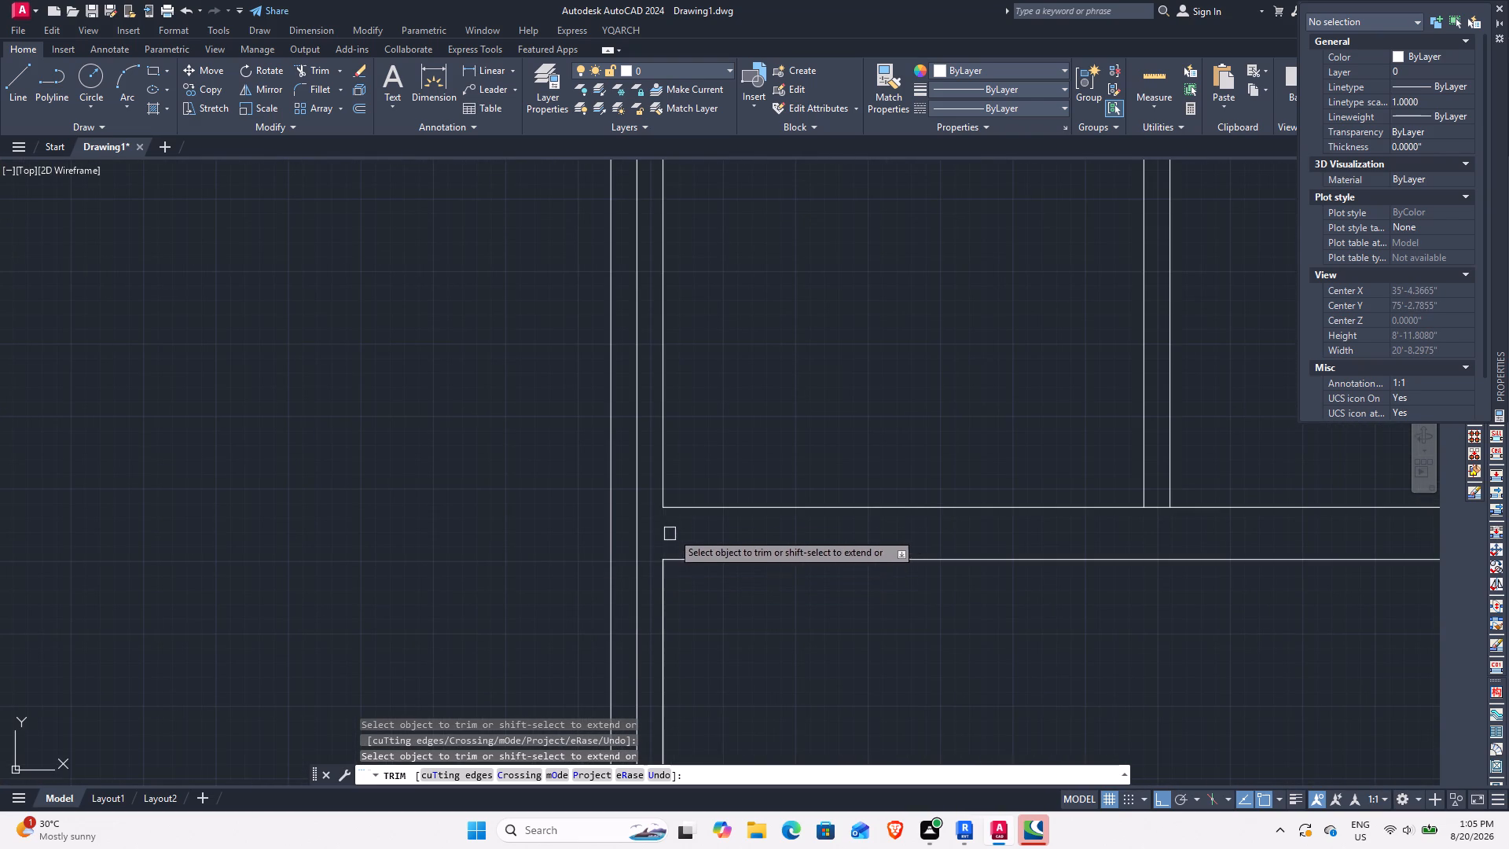
Trim the junction lines where the upper-left room's thin and thick partitions meet its lower wall, and where the adjacent room's thin wall joins.
{"action": "scroll", "coordinate": [688, 520], "scroll_direction": "down", "scroll_amount": 2}
{"action": "middle_click_drag", "start_coordinate": [879, 523], "coordinate": [714, 531]}
{"action": "scroll", "coordinate": [699, 526], "scroll_direction": "up", "scroll_amount": 2}
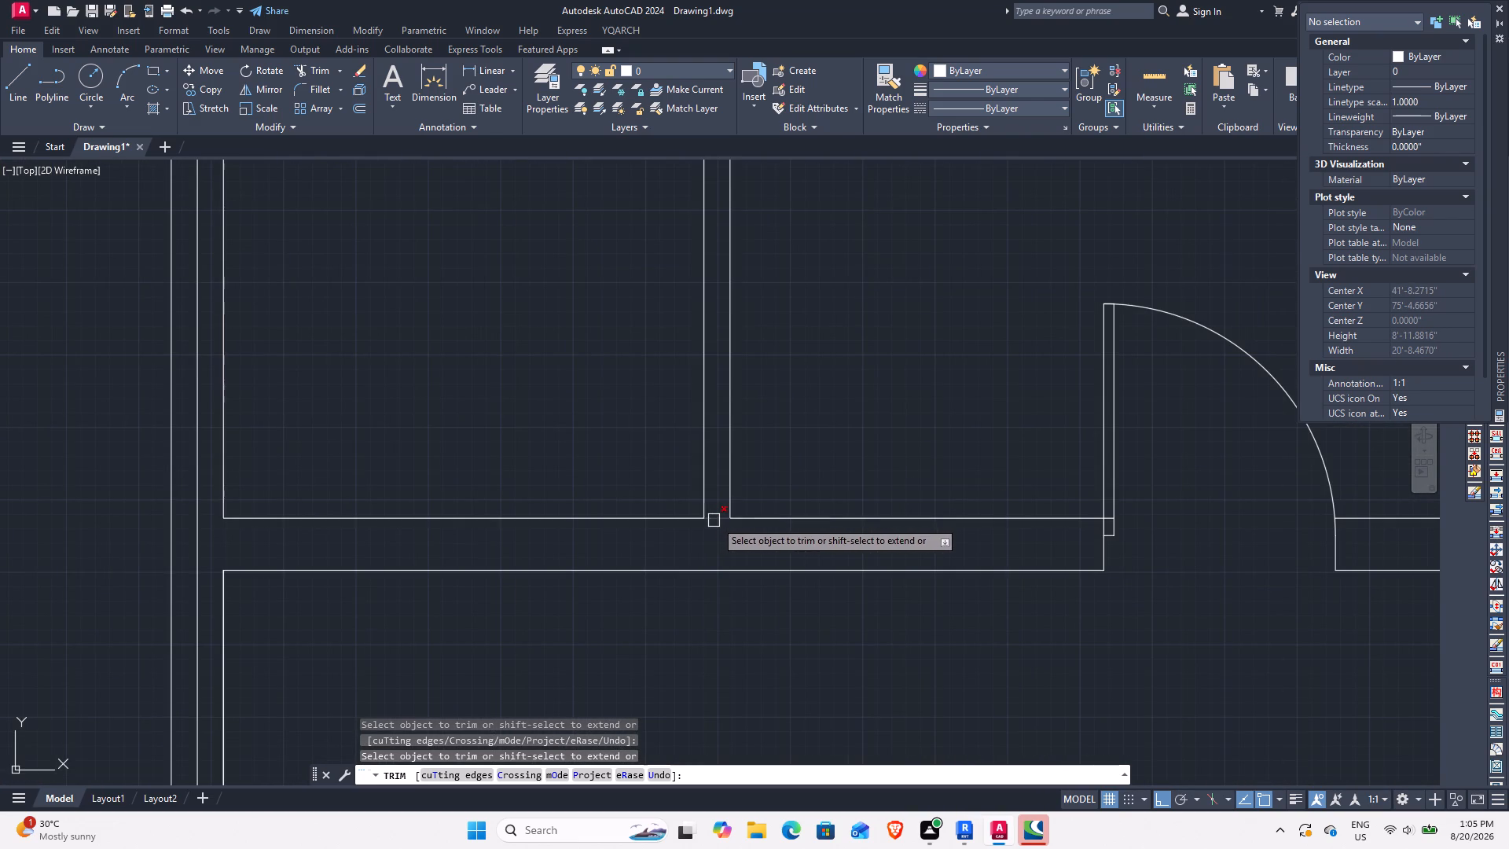
{"action": "left_click", "coordinate": [716, 520]}
{"action": "scroll", "coordinate": [795, 527], "scroll_direction": "down", "scroll_amount": 2}
{"action": "middle_click_drag", "start_coordinate": [971, 532], "coordinate": [592, 581]}
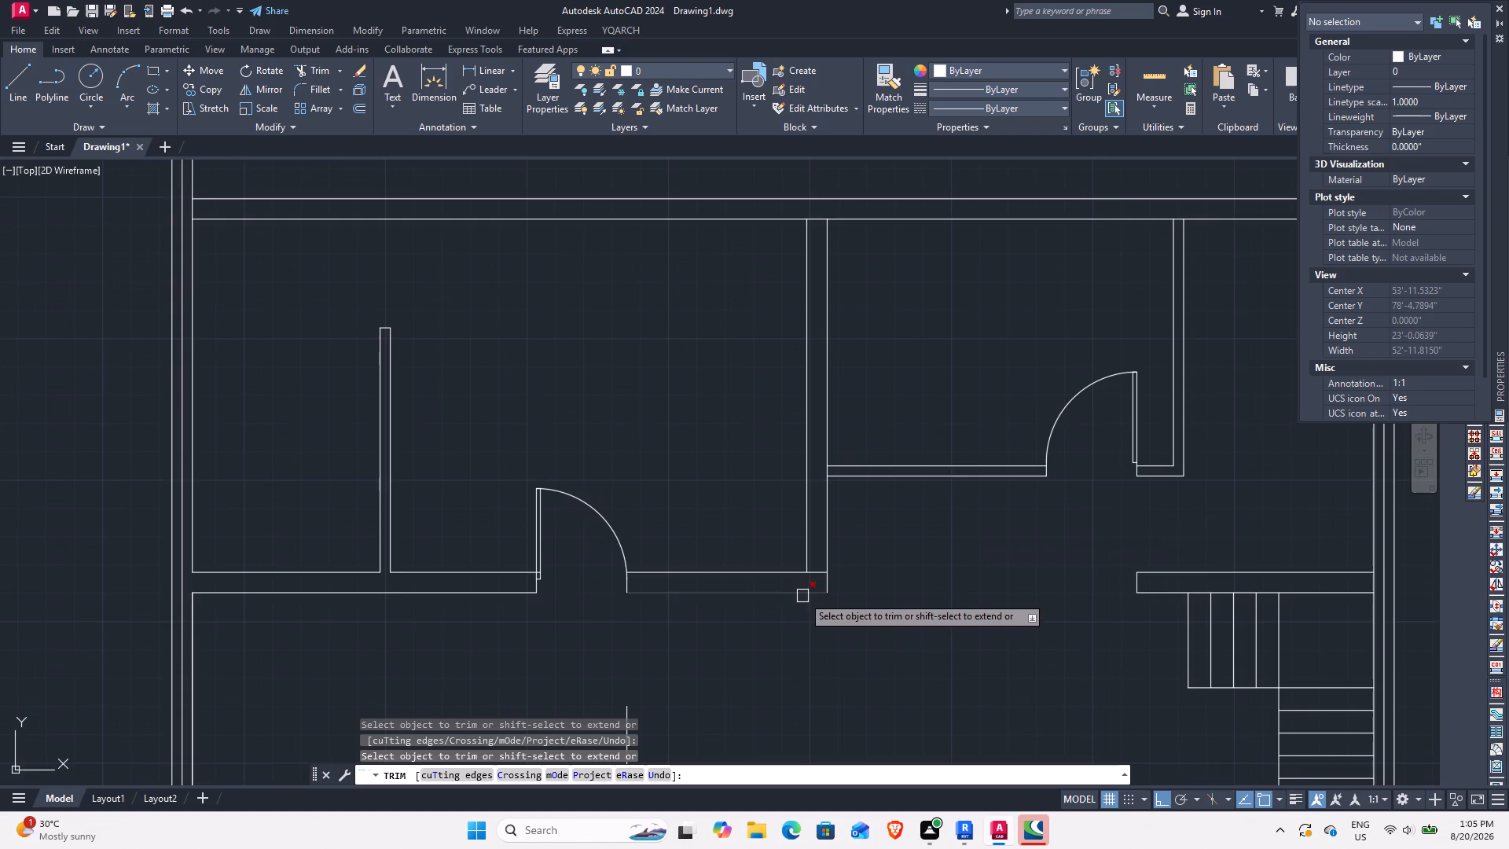
{"action": "scroll", "coordinate": [810, 582], "scroll_direction": "up", "scroll_amount": 3}
{"action": "left_click", "coordinate": [829, 547]}
{"action": "scroll", "coordinate": [821, 494], "scroll_direction": "down", "scroll_amount": 4}
{"action": "middle_click_drag", "start_coordinate": [793, 500], "coordinate": [732, 602]}
{"action": "scroll", "coordinate": [775, 554], "scroll_direction": "up", "scroll_amount": 4}
{"action": "left_click", "coordinate": [751, 494]}
Trim the upper horizontal wall's lower line where the upper rooms' thin and thick partitions meet it.
{"action": "scroll", "coordinate": [751, 494], "scroll_direction": "down", "scroll_amount": 2}
{"action": "middle_click_drag", "start_coordinate": [922, 524], "coordinate": [728, 562]}
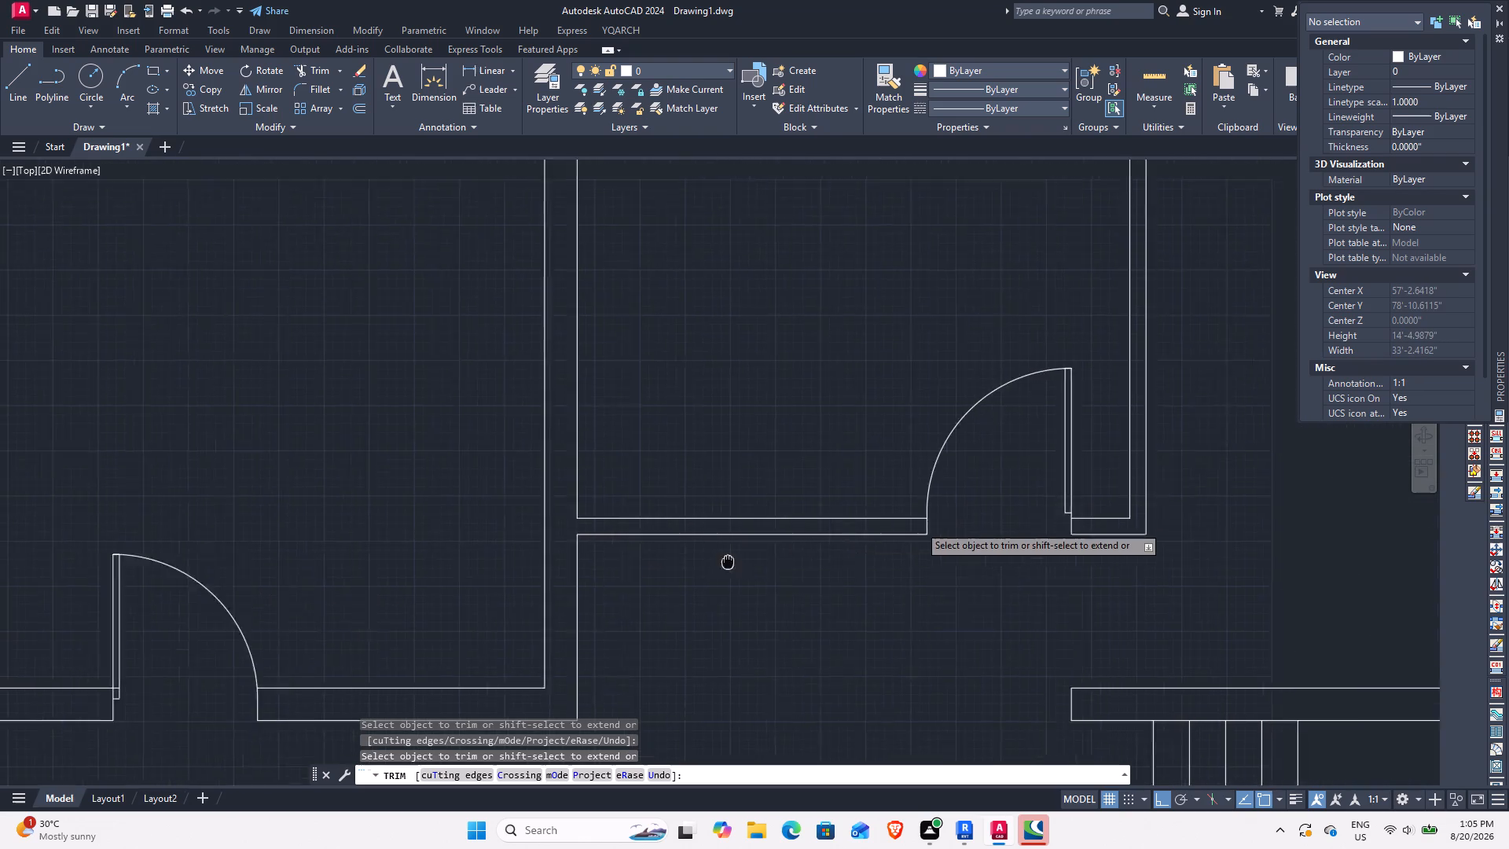
{"action": "middle_click_drag", "start_coordinate": [728, 562], "coordinate": [480, 612]}
{"action": "middle_click_drag", "start_coordinate": [778, 485], "coordinate": [837, 753]}
{"action": "scroll", "coordinate": [916, 438], "scroll_direction": "up", "scroll_amount": 2}
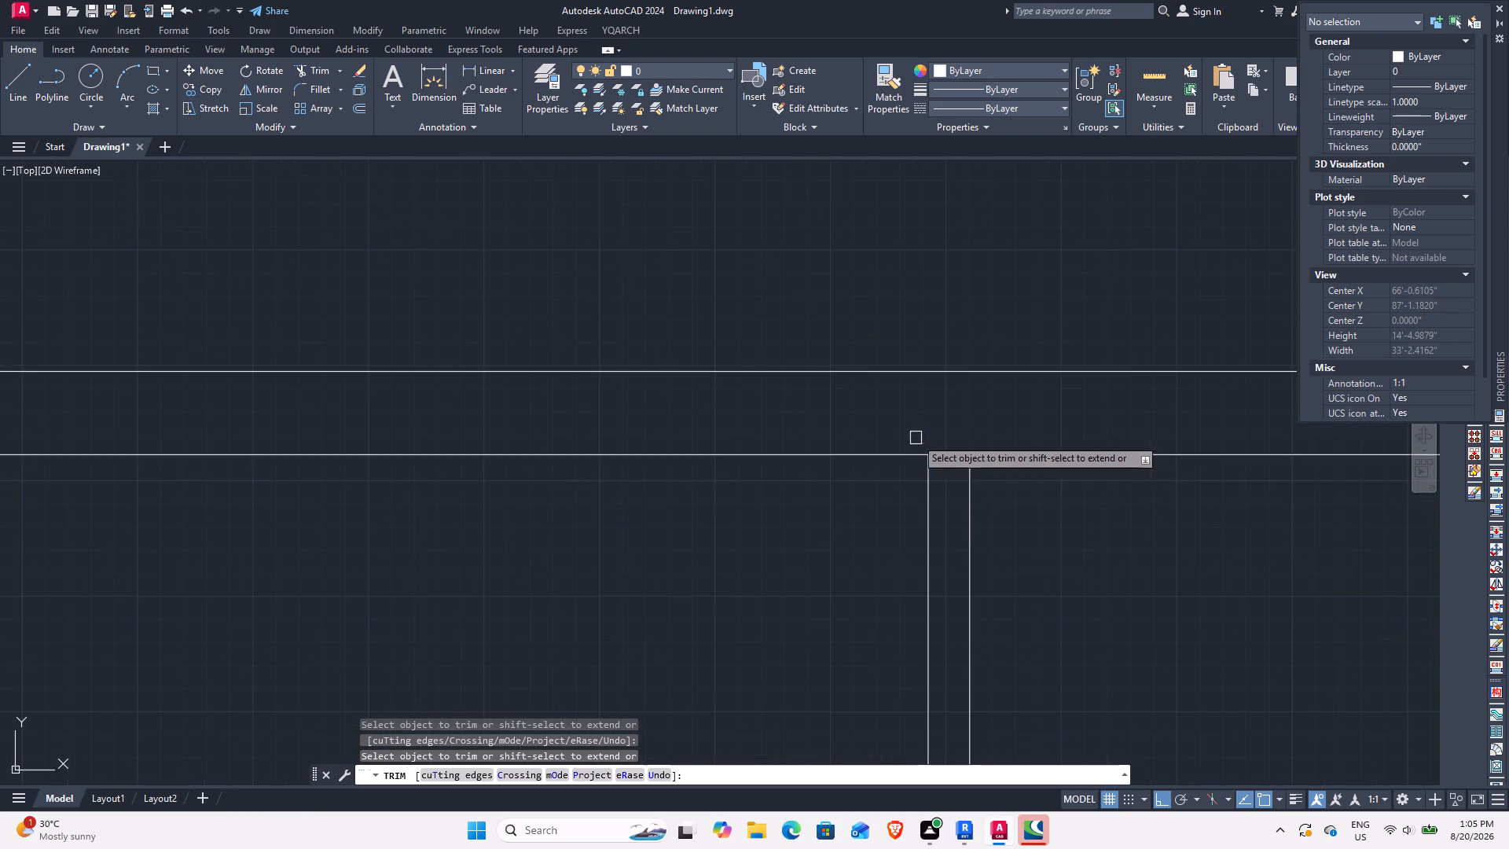
{"action": "left_click_drag", "start_coordinate": [955, 456], "coordinate": [948, 461]}
{"action": "scroll", "coordinate": [953, 456], "scroll_direction": "up", "scroll_amount": 1}
{"action": "middle_click_drag", "start_coordinate": [441, 494], "coordinate": [1138, 527]}
{"action": "scroll", "coordinate": [806, 555], "scroll_direction": "down", "scroll_amount": 2}
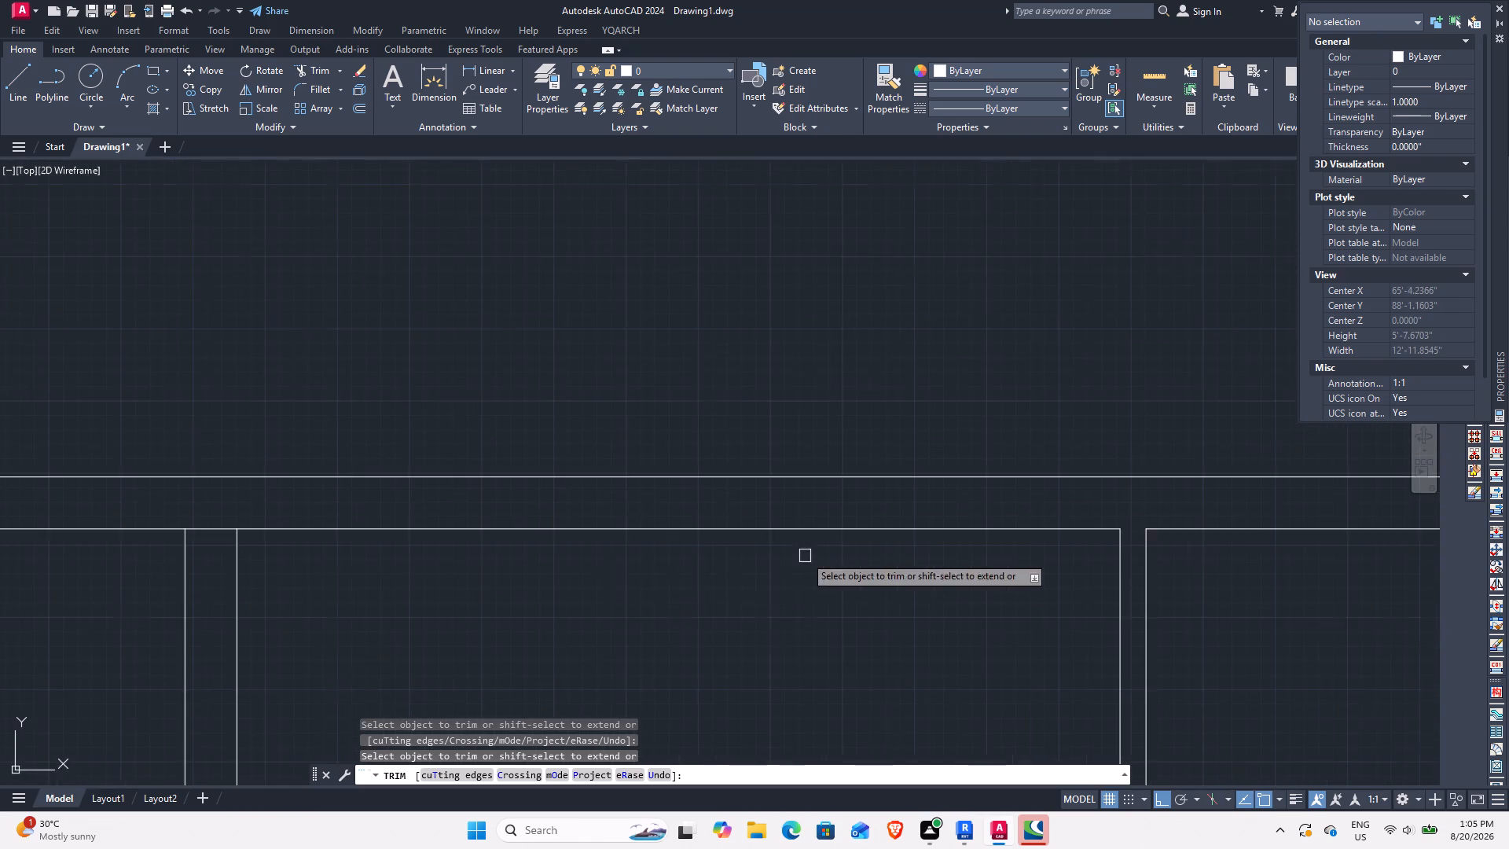
{"action": "middle_click_drag", "start_coordinate": [622, 560], "coordinate": [1230, 548]}
{"action": "left_click", "coordinate": [810, 524]}
{"action": "left_click", "coordinate": [813, 511]}
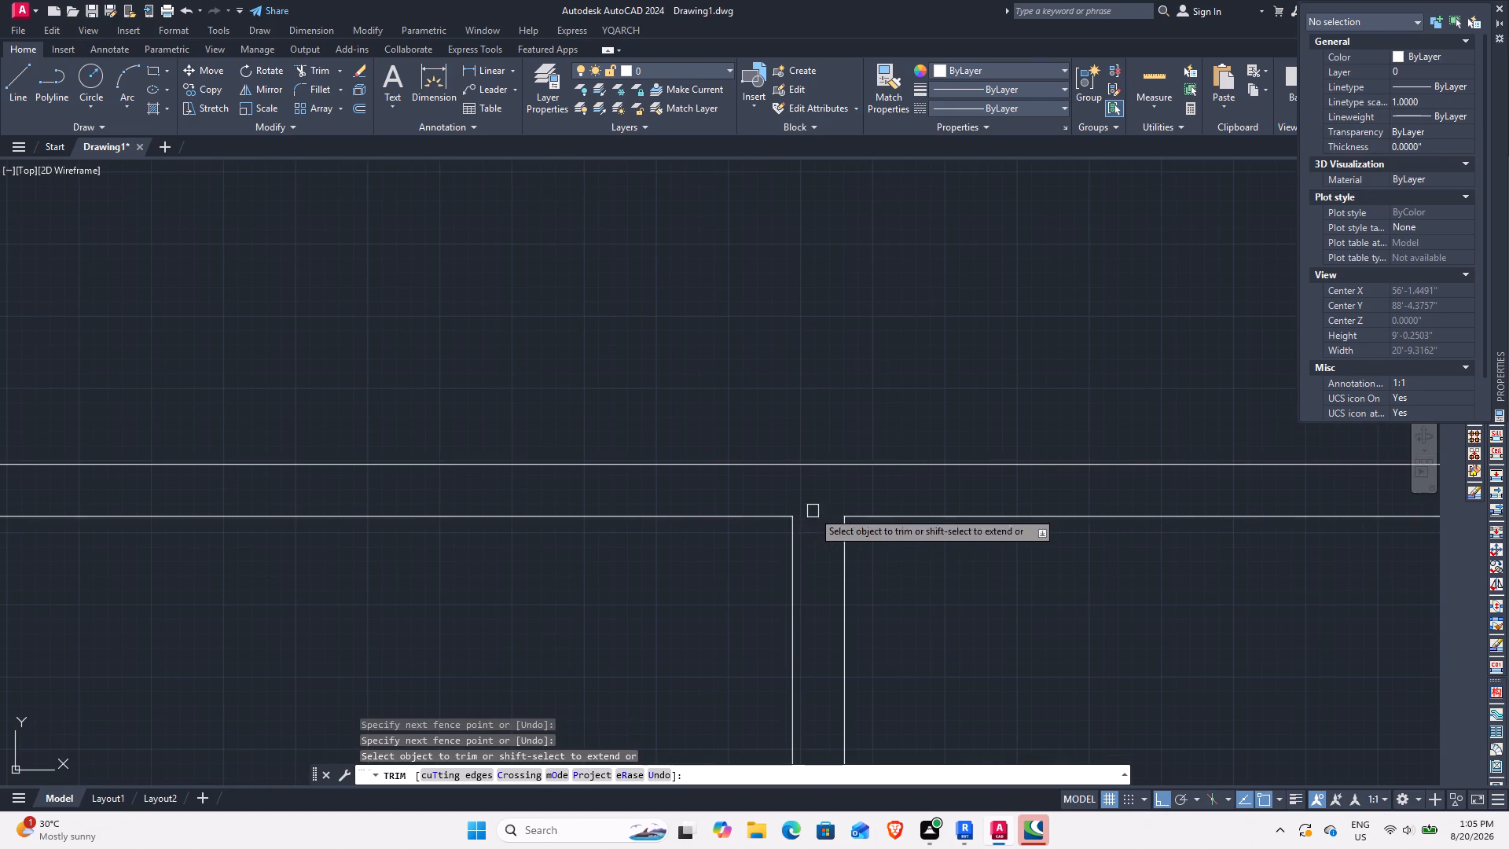
Trim the inner outer-wall lines at both ends of the upper horizontal wall.
{"action": "scroll", "coordinate": [611, 545], "scroll_direction": "down", "scroll_amount": 3}
{"action": "middle_click_drag", "start_coordinate": [868, 542], "coordinate": [1137, 540]}
{"action": "scroll", "coordinate": [548, 544], "scroll_direction": "up", "scroll_amount": 4}
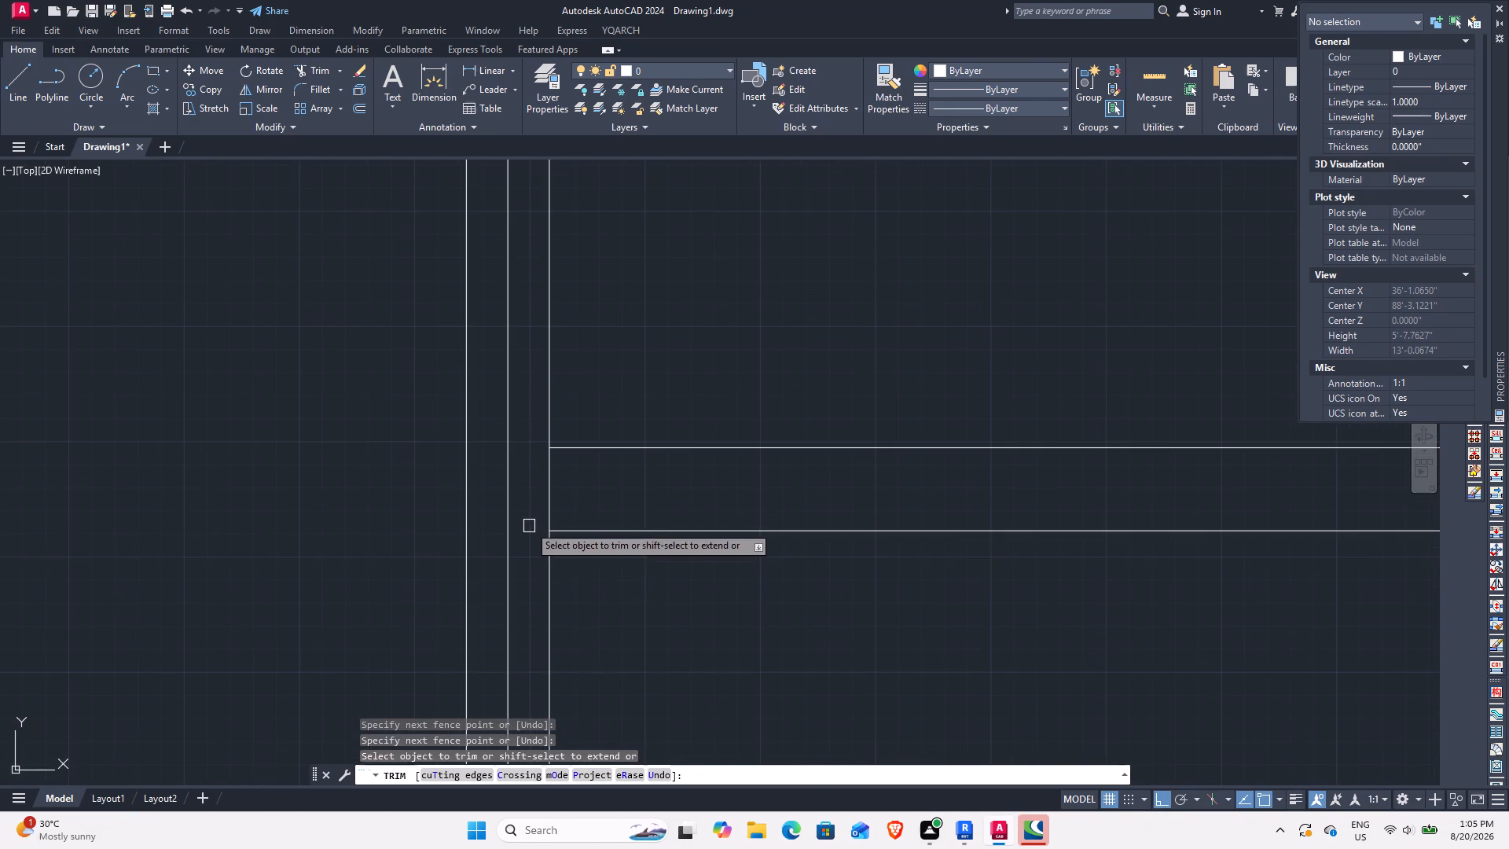
{"action": "left_click", "coordinate": [549, 503]}
{"action": "scroll", "coordinate": [588, 509], "scroll_direction": "down", "scroll_amount": 4}
{"action": "middle_click_drag", "start_coordinate": [960, 565], "coordinate": [364, 544]}
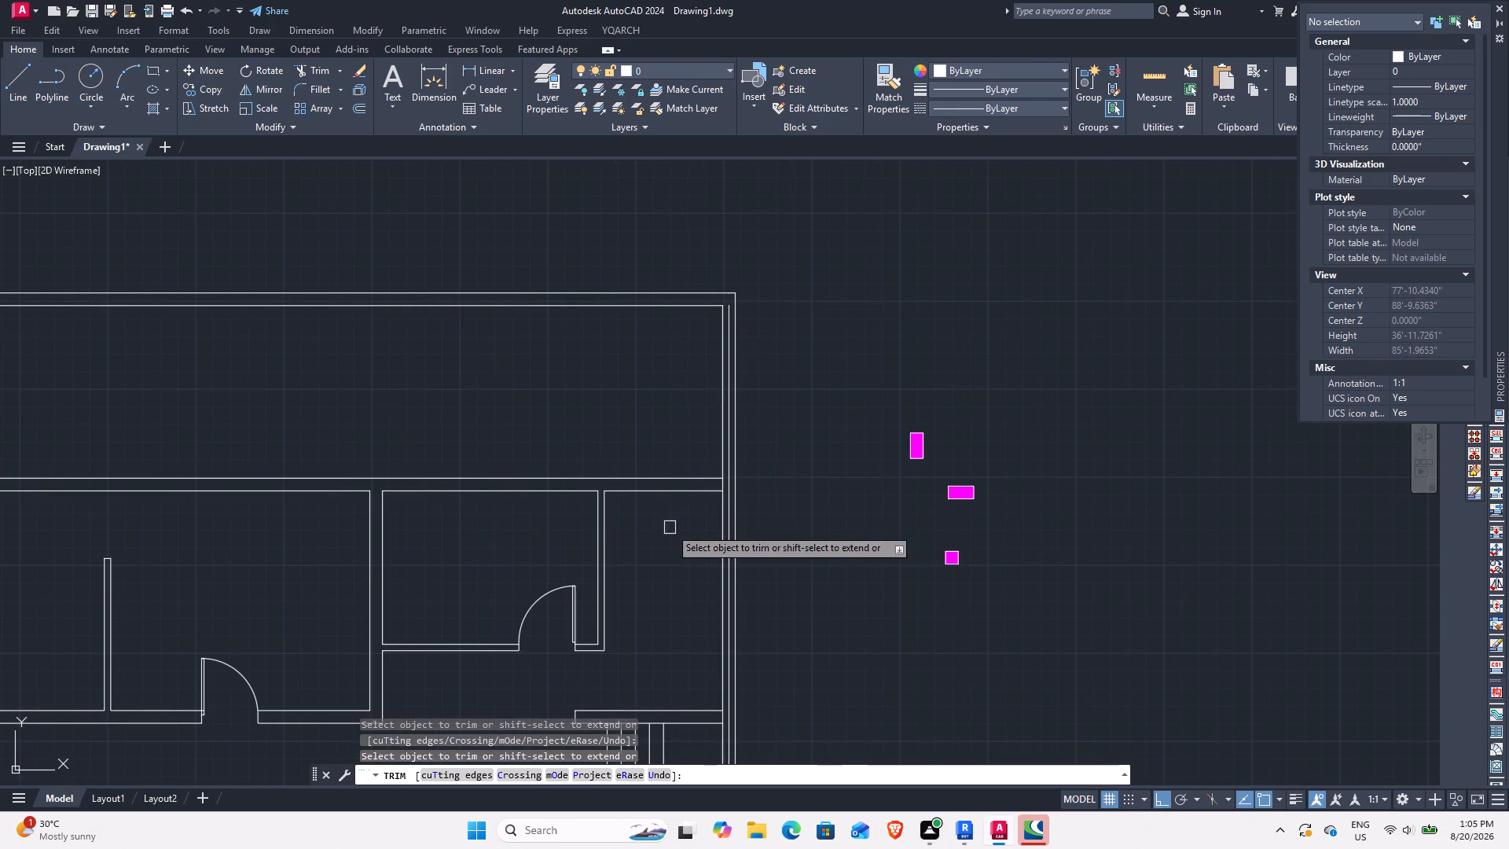
{"action": "scroll", "coordinate": [725, 476], "scroll_direction": "up", "scroll_amount": 3}
{"action": "left_click", "coordinate": [715, 506]}
Trim the right outer wall's inner line where the walls above and below the stairs meet it.
{"action": "scroll", "coordinate": [716, 535], "scroll_direction": "down", "scroll_amount": 2}
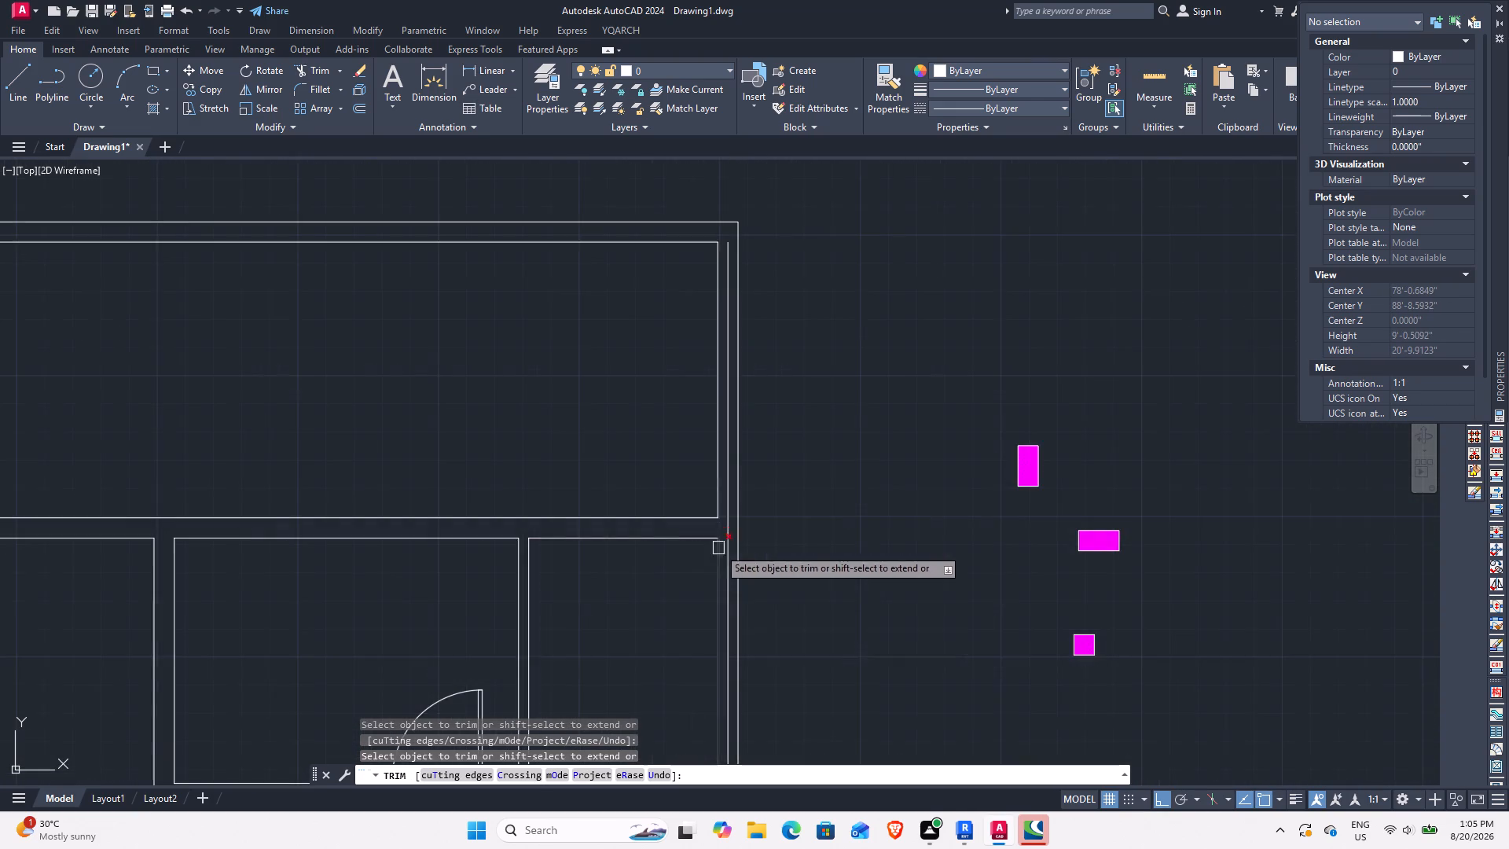
{"action": "middle_click_drag", "start_coordinate": [732, 630], "coordinate": [766, 358]}
{"action": "middle_click_drag", "start_coordinate": [766, 689], "coordinate": [765, 676]}
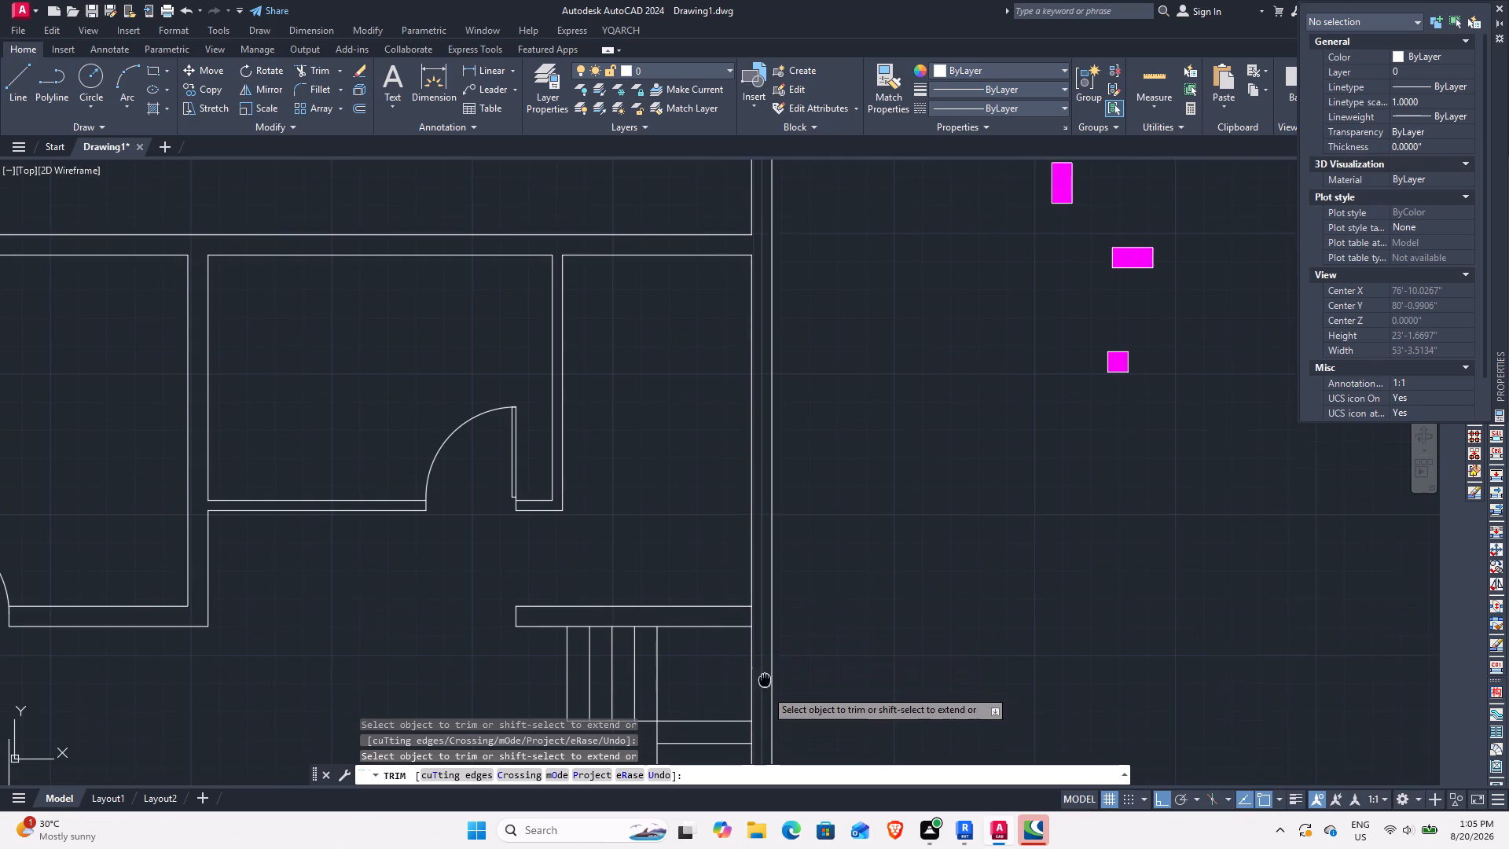
{"action": "middle_click_drag", "start_coordinate": [765, 676], "coordinate": [718, 542]}
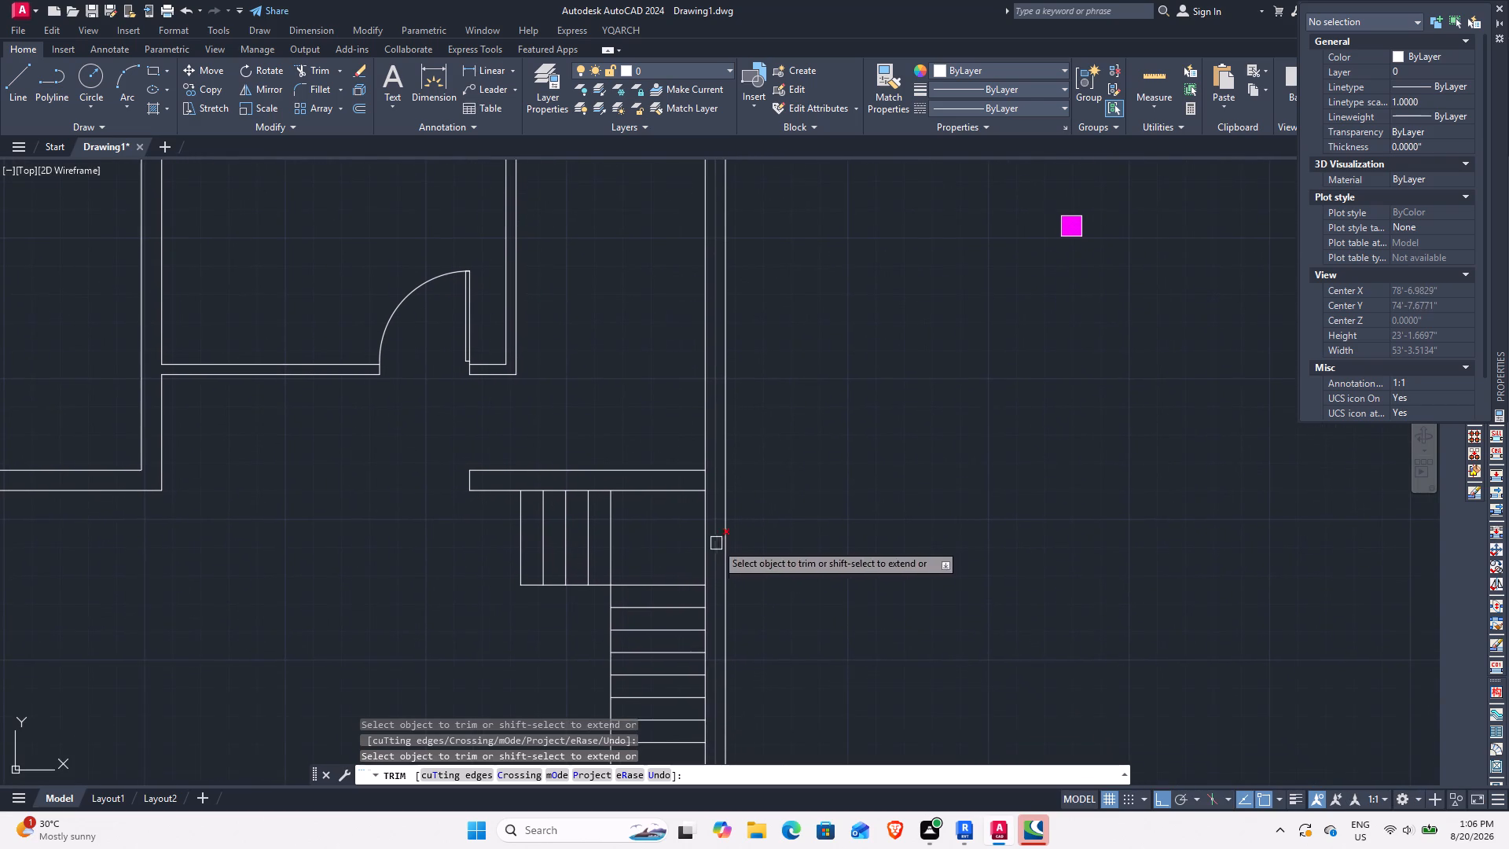
{"action": "scroll", "coordinate": [689, 476], "scroll_direction": "up", "scroll_amount": 2}
{"action": "left_click", "coordinate": [725, 494]}
{"action": "scroll", "coordinate": [732, 538], "scroll_direction": "down", "scroll_amount": 2}
{"action": "middle_click_drag", "start_coordinate": [751, 607], "coordinate": [761, 336]}
{"action": "middle_click_drag", "start_coordinate": [769, 672], "coordinate": [839, 519]}
{"action": "scroll", "coordinate": [782, 544], "scroll_direction": "up", "scroll_amount": 3}
{"action": "left_click", "coordinate": [895, 418]}
Trim the right outer wall's inner line where the small room's cross wall and lower wall meet it.
{"action": "scroll", "coordinate": [848, 439], "scroll_direction": "down", "scroll_amount": 3}
{"action": "middle_click_drag", "start_coordinate": [854, 580], "coordinate": [883, 396]}
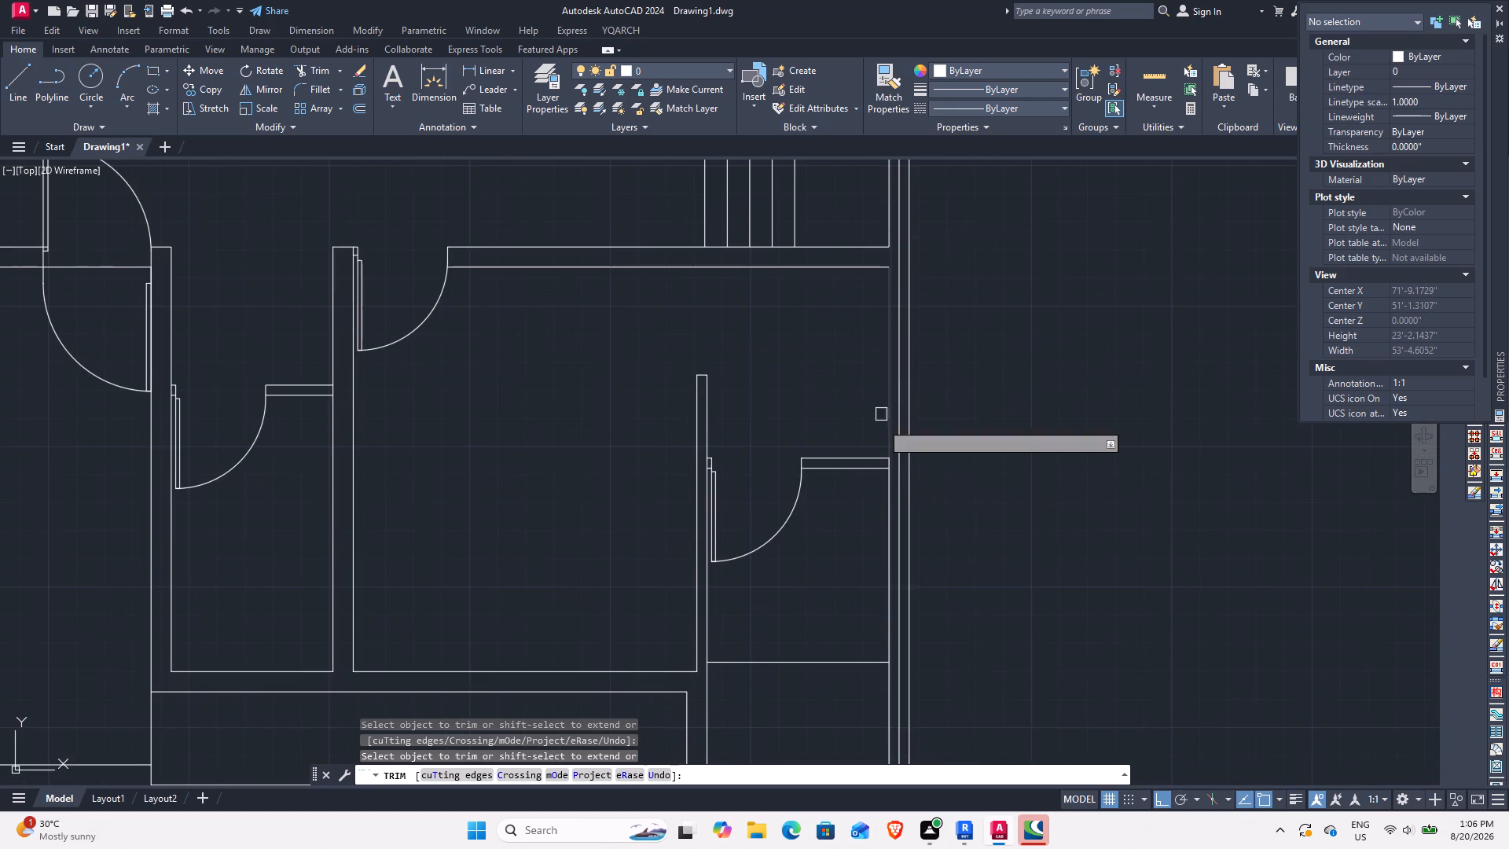
{"action": "scroll", "coordinate": [893, 489], "scroll_direction": "up", "scroll_amount": 3}
{"action": "left_click", "coordinate": [877, 402]}
{"action": "scroll", "coordinate": [822, 493], "scroll_direction": "down", "scroll_amount": 2}
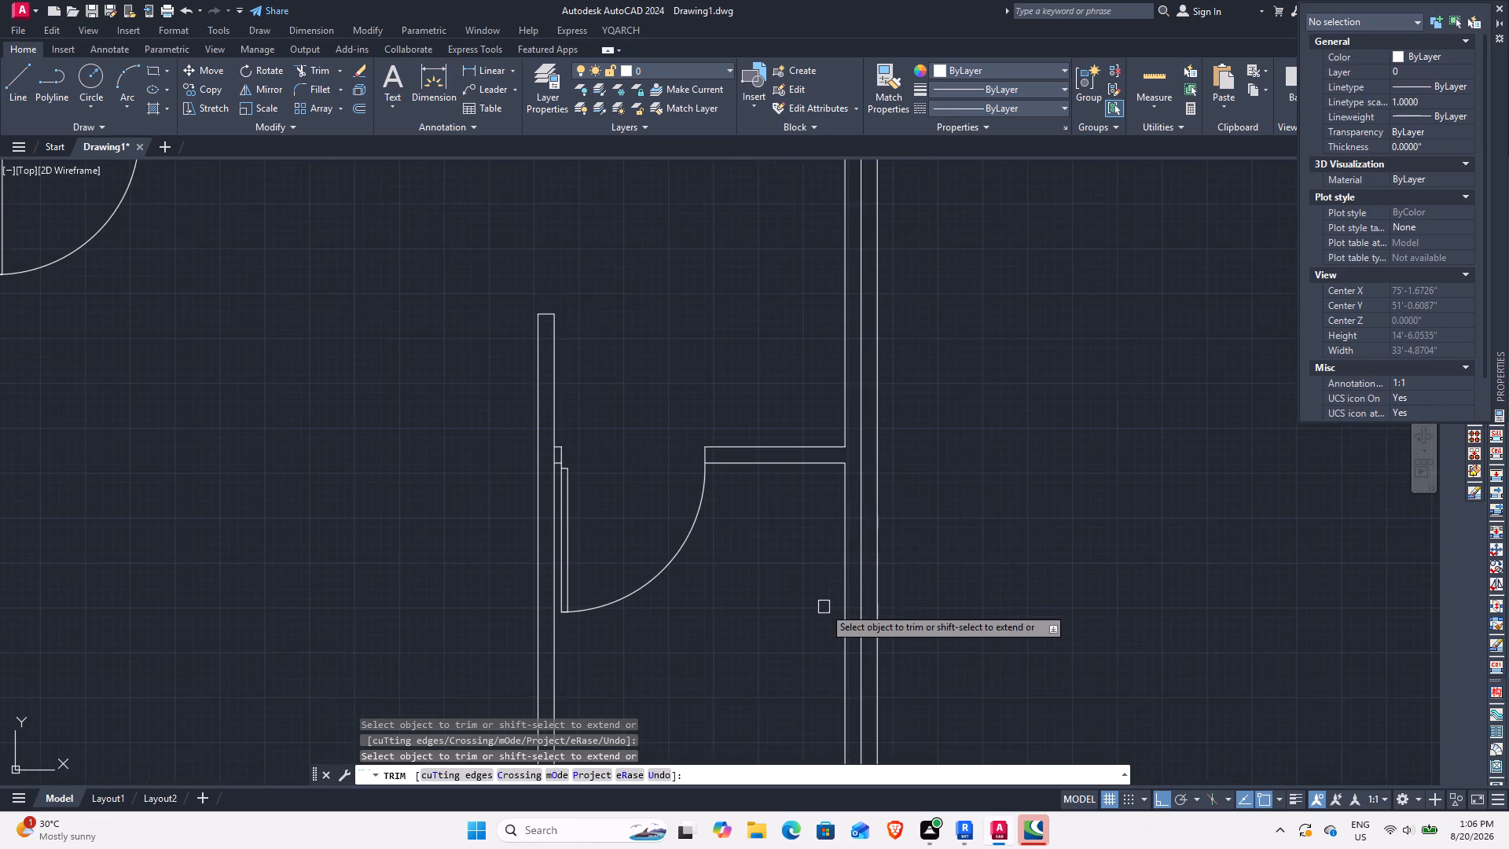
{"action": "middle_click_drag", "start_coordinate": [815, 600], "coordinate": [861, 310]}
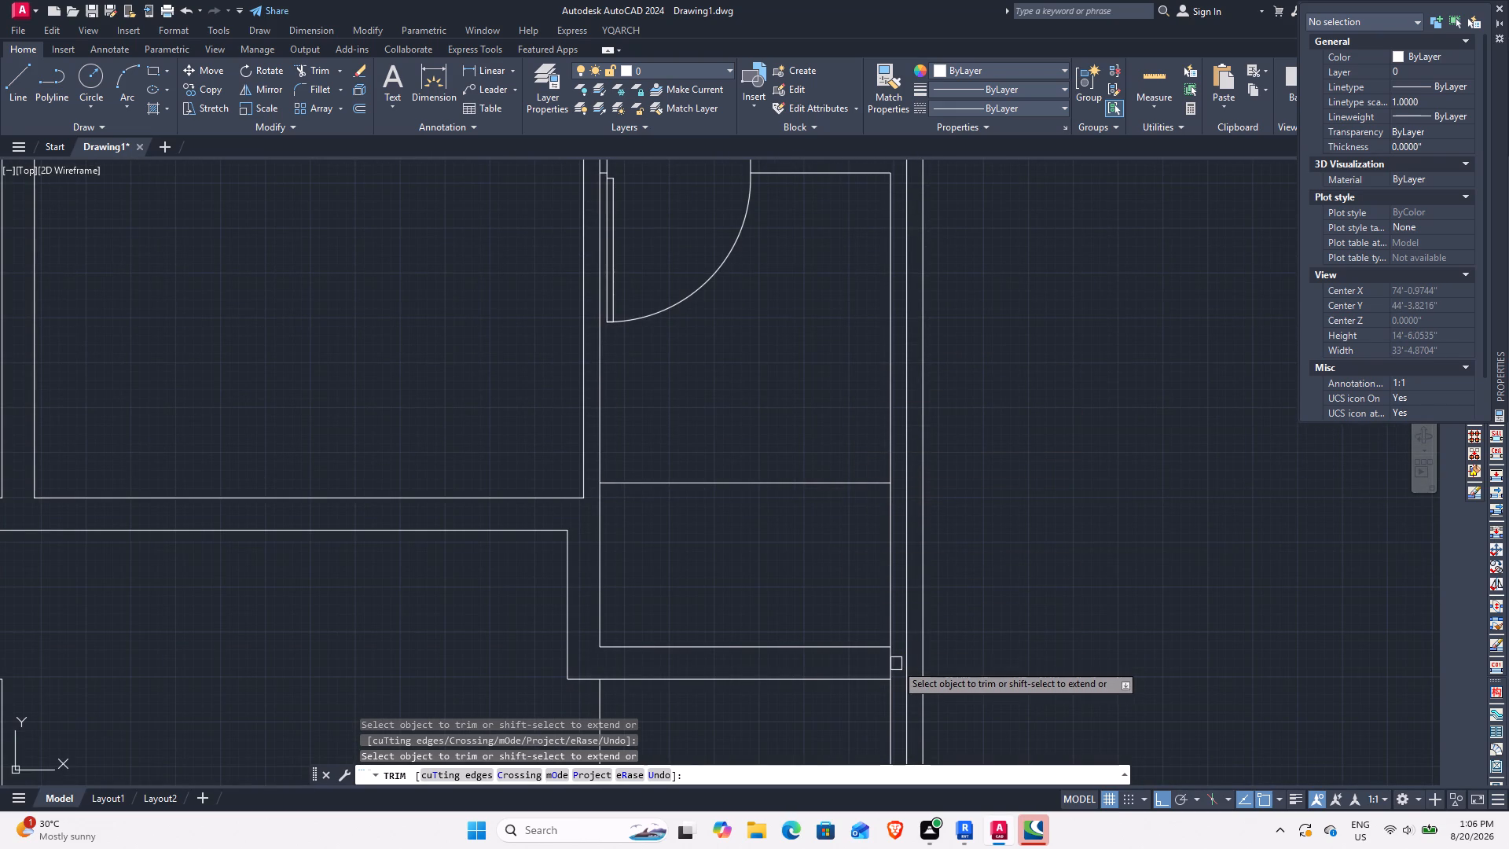
{"action": "left_click", "coordinate": [893, 661]}
{"action": "scroll", "coordinate": [774, 617], "scroll_direction": "down", "scroll_amount": 4}
{"action": "middle_click_drag", "start_coordinate": [895, 636], "coordinate": [978, 568]}
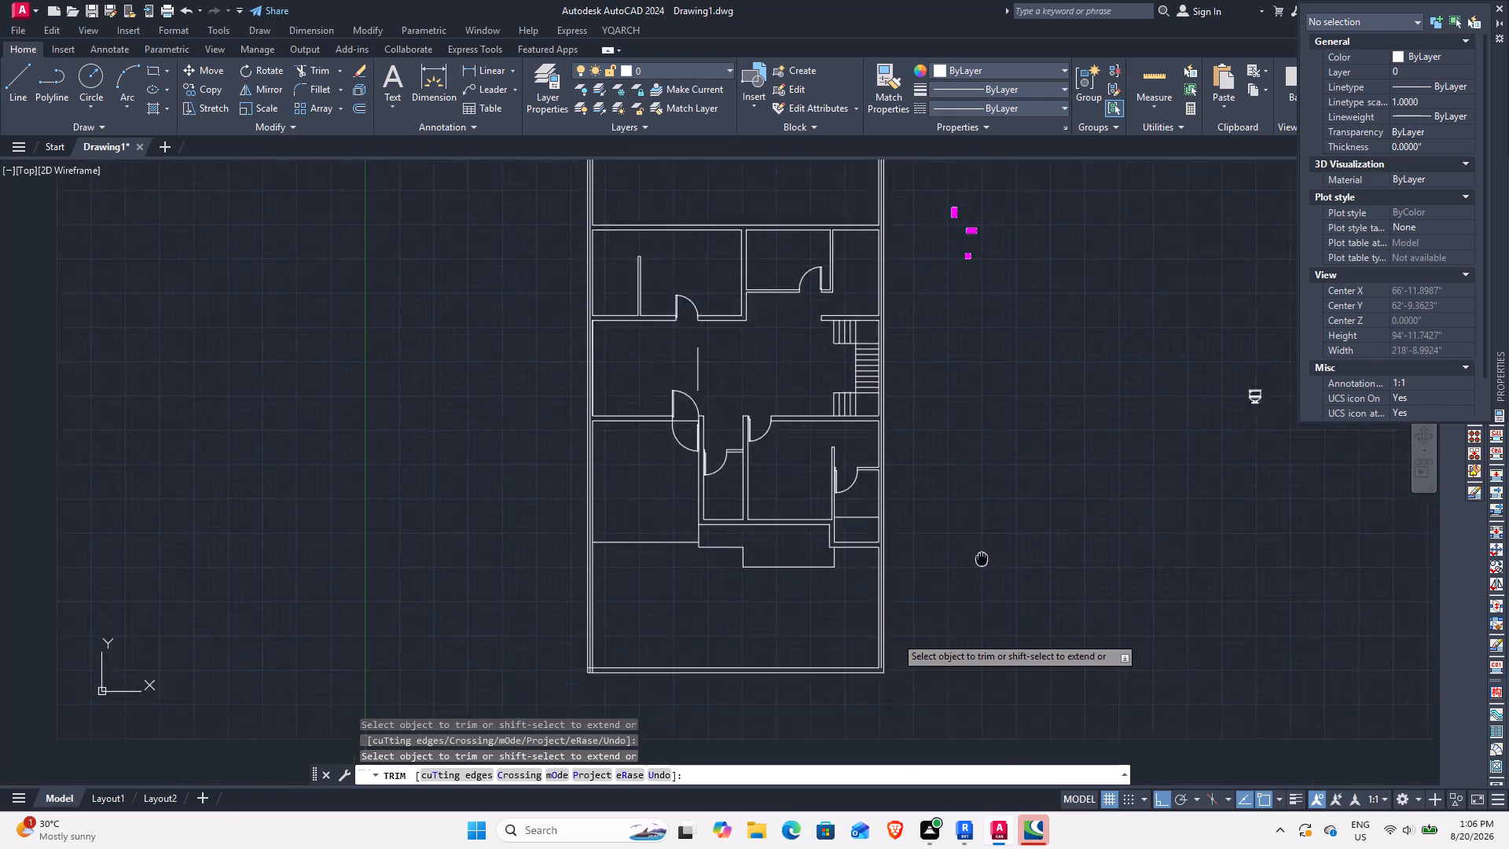
{"action": "middle_click_drag", "start_coordinate": [978, 568], "coordinate": [909, 683]}
{"action": "key", "text": "Escape"}
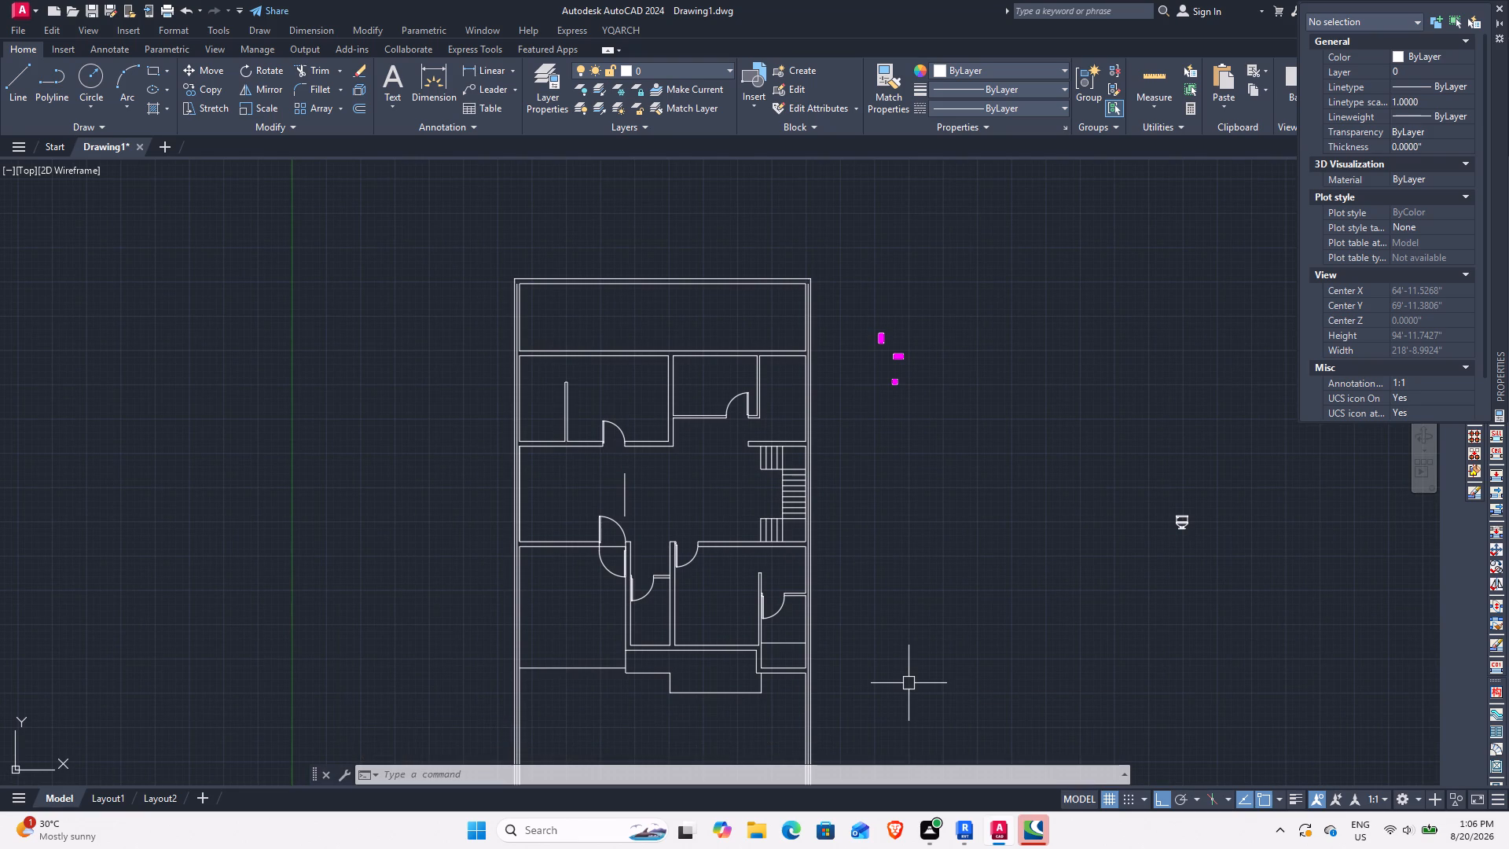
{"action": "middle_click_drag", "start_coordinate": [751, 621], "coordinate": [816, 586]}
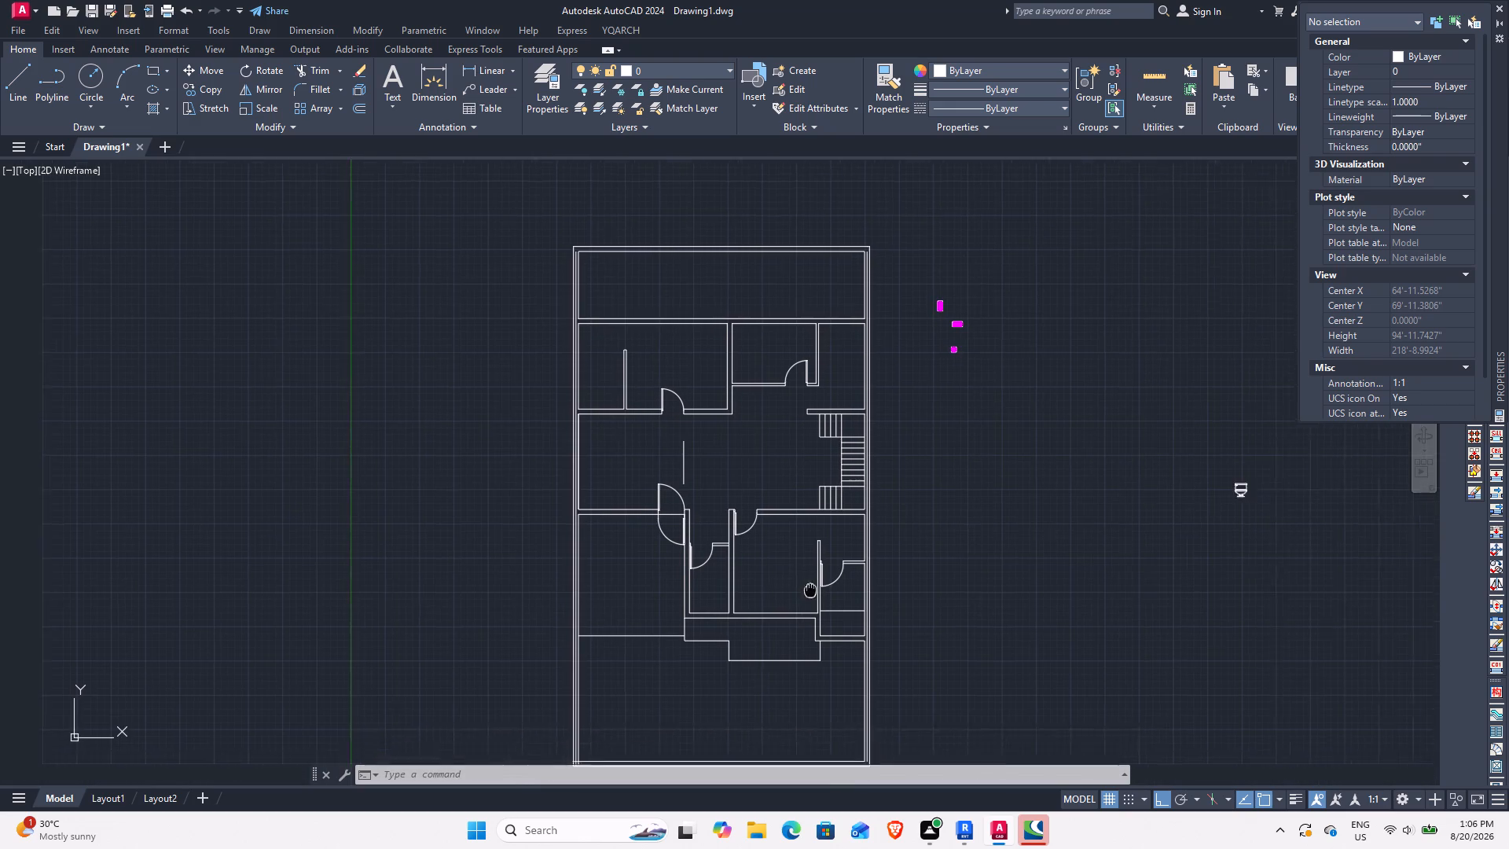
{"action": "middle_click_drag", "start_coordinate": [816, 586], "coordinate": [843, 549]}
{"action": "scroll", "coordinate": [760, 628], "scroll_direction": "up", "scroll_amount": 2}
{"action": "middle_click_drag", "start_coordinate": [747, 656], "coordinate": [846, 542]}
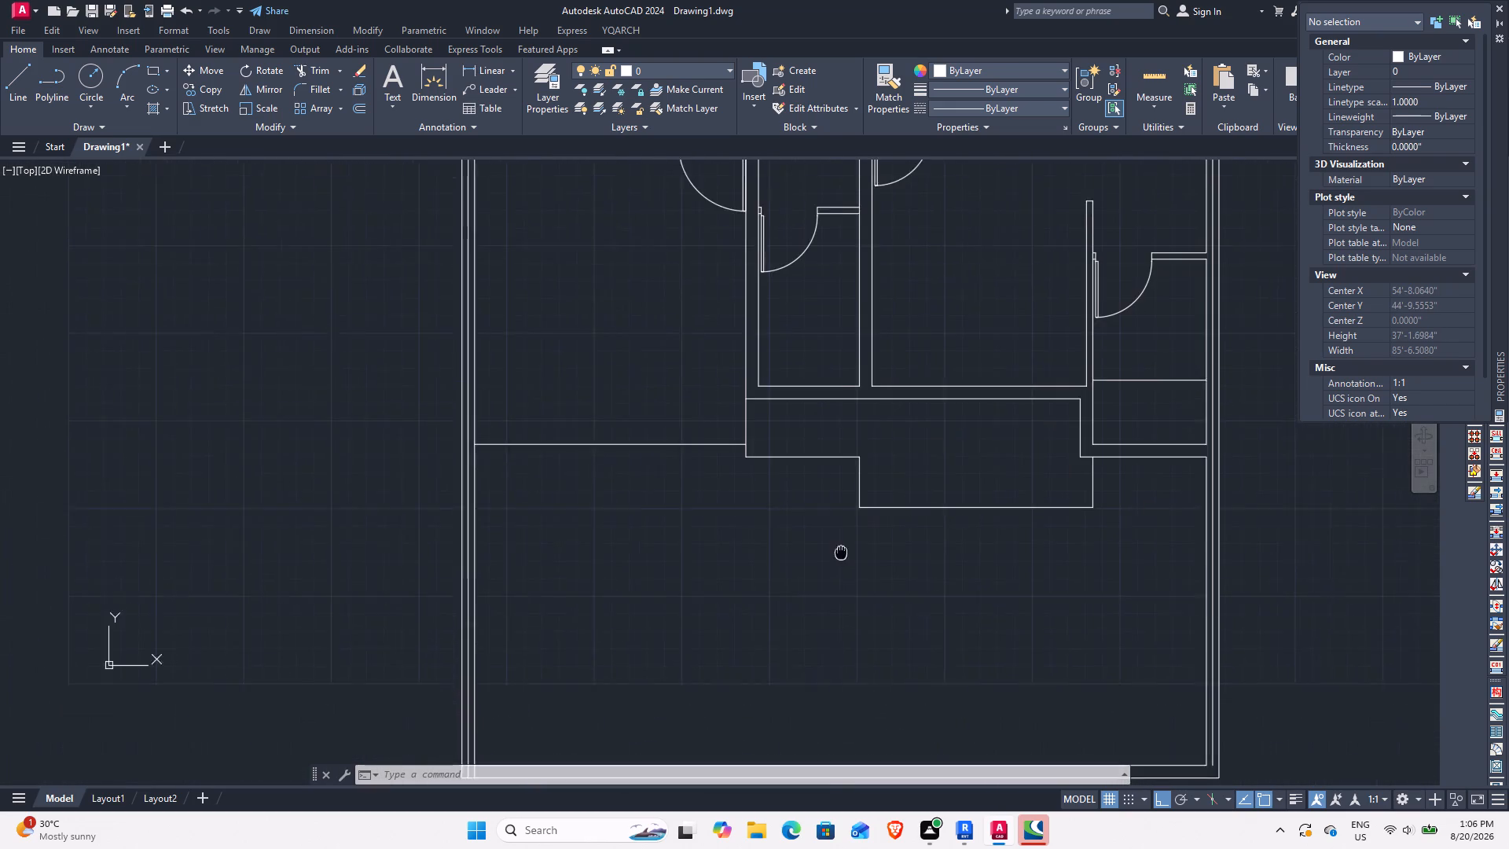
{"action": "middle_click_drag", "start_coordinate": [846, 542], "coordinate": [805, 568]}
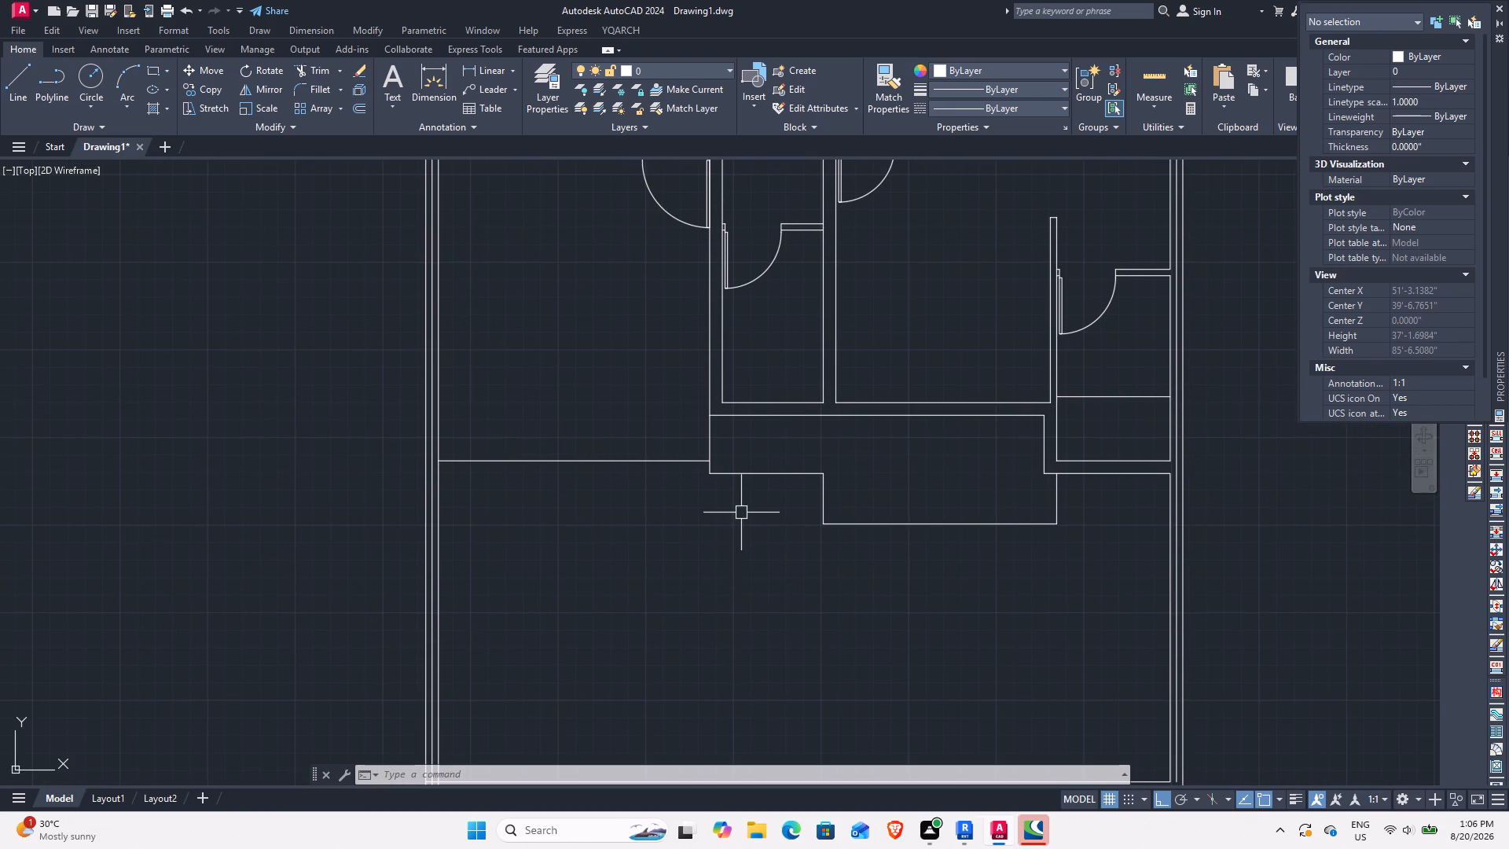
Draw a vertical line across the lower wall's thickness at the narrow middle room's lower-left inner corner.
{"action": "middle_click_drag", "start_coordinate": [741, 513], "coordinate": [706, 631]}
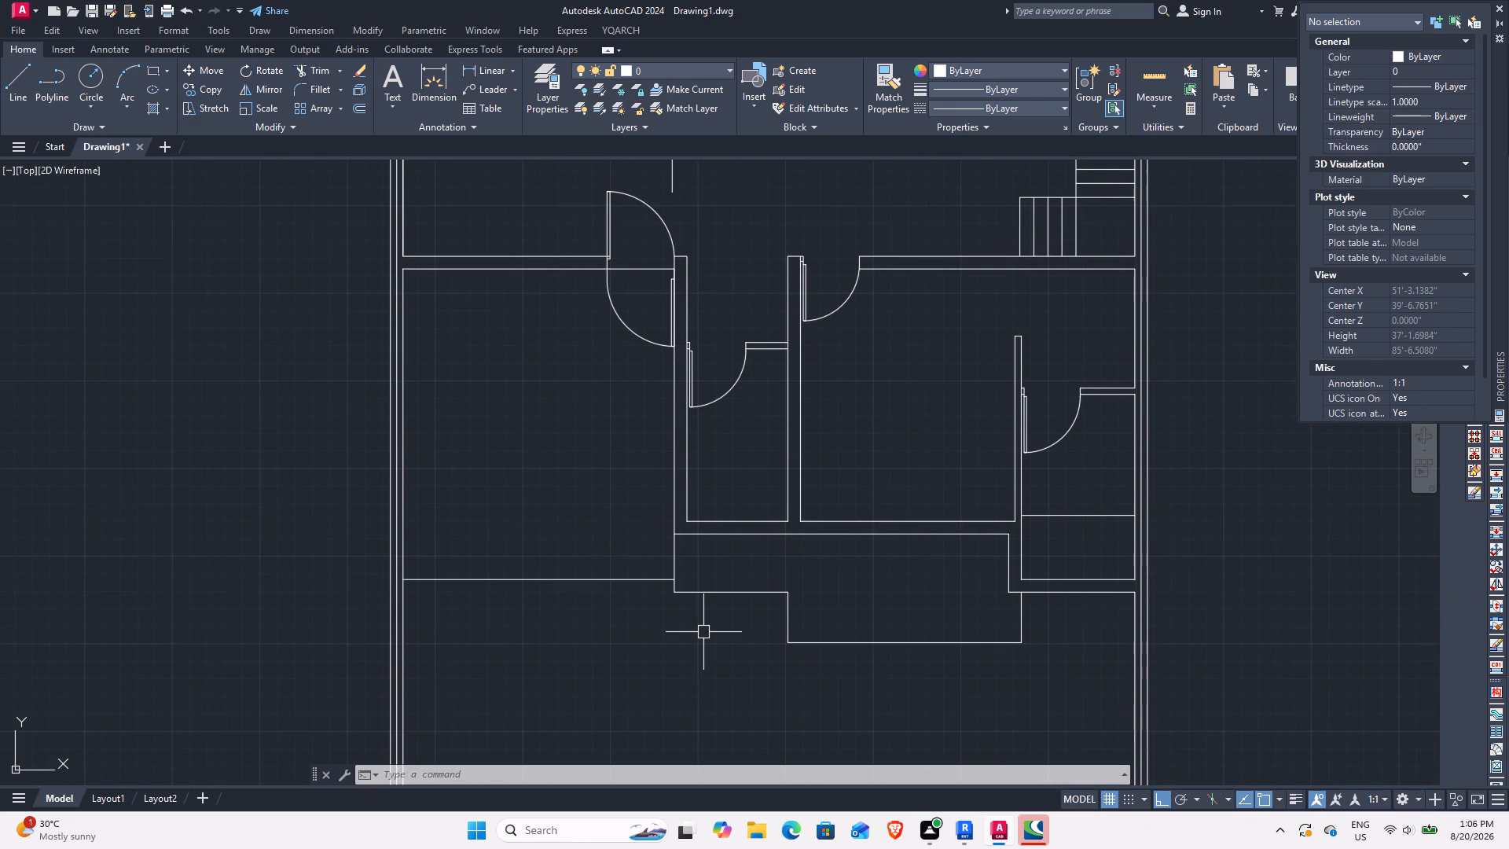
{"action": "scroll", "coordinate": [707, 501], "scroll_direction": "up", "scroll_amount": 2}
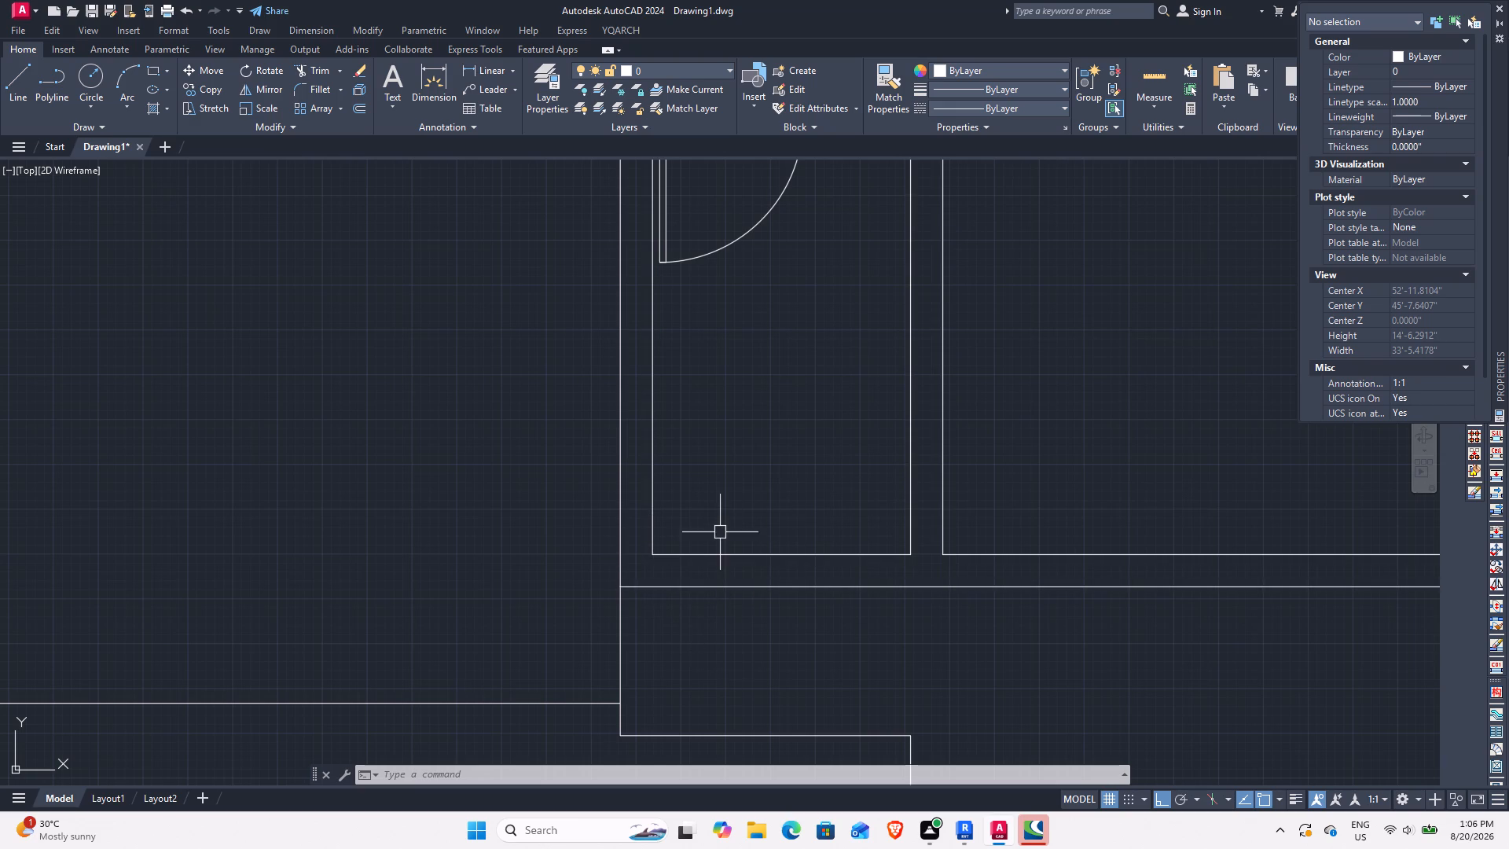
{"action": "middle_click_drag", "start_coordinate": [719, 531], "coordinate": [699, 572]}
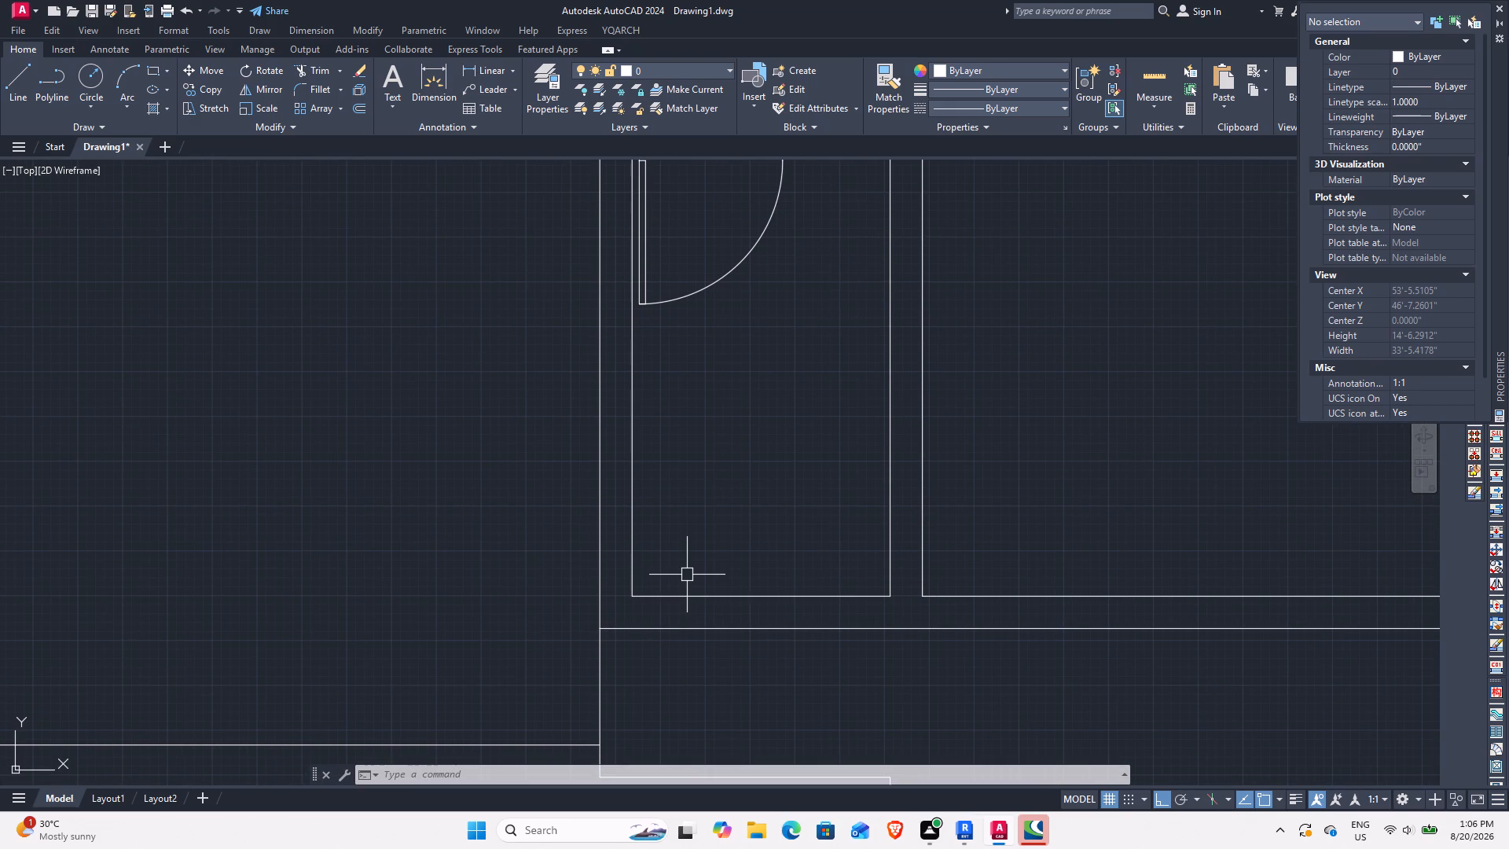
{"action": "type", "text": "L"}
{"action": "key", "text": "space"}
{"action": "left_click", "coordinate": [633, 595]}
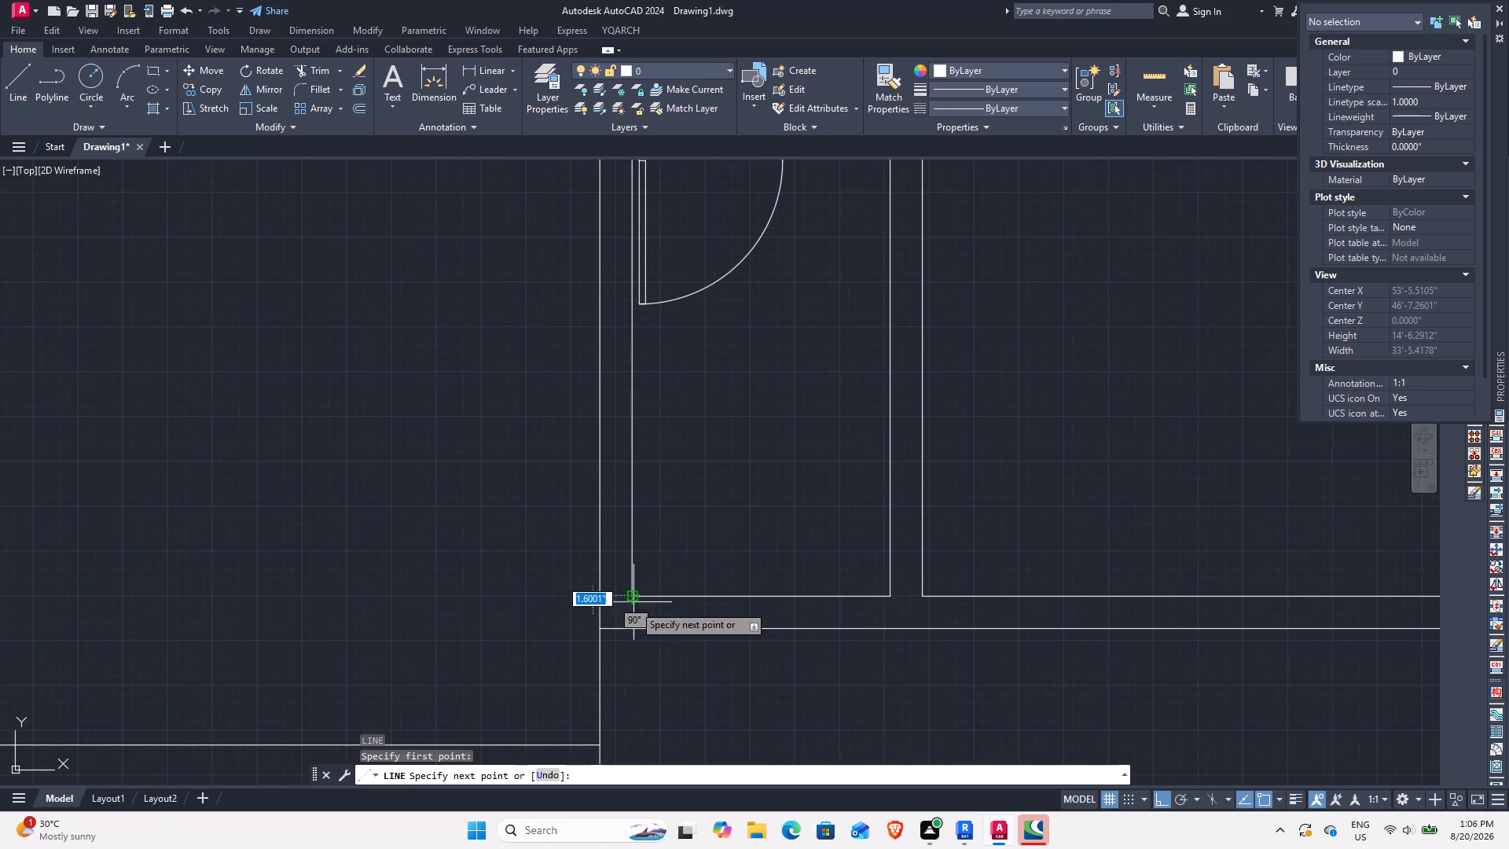
{"action": "left_click", "coordinate": [637, 631]}
{"action": "key", "text": "Escape"}
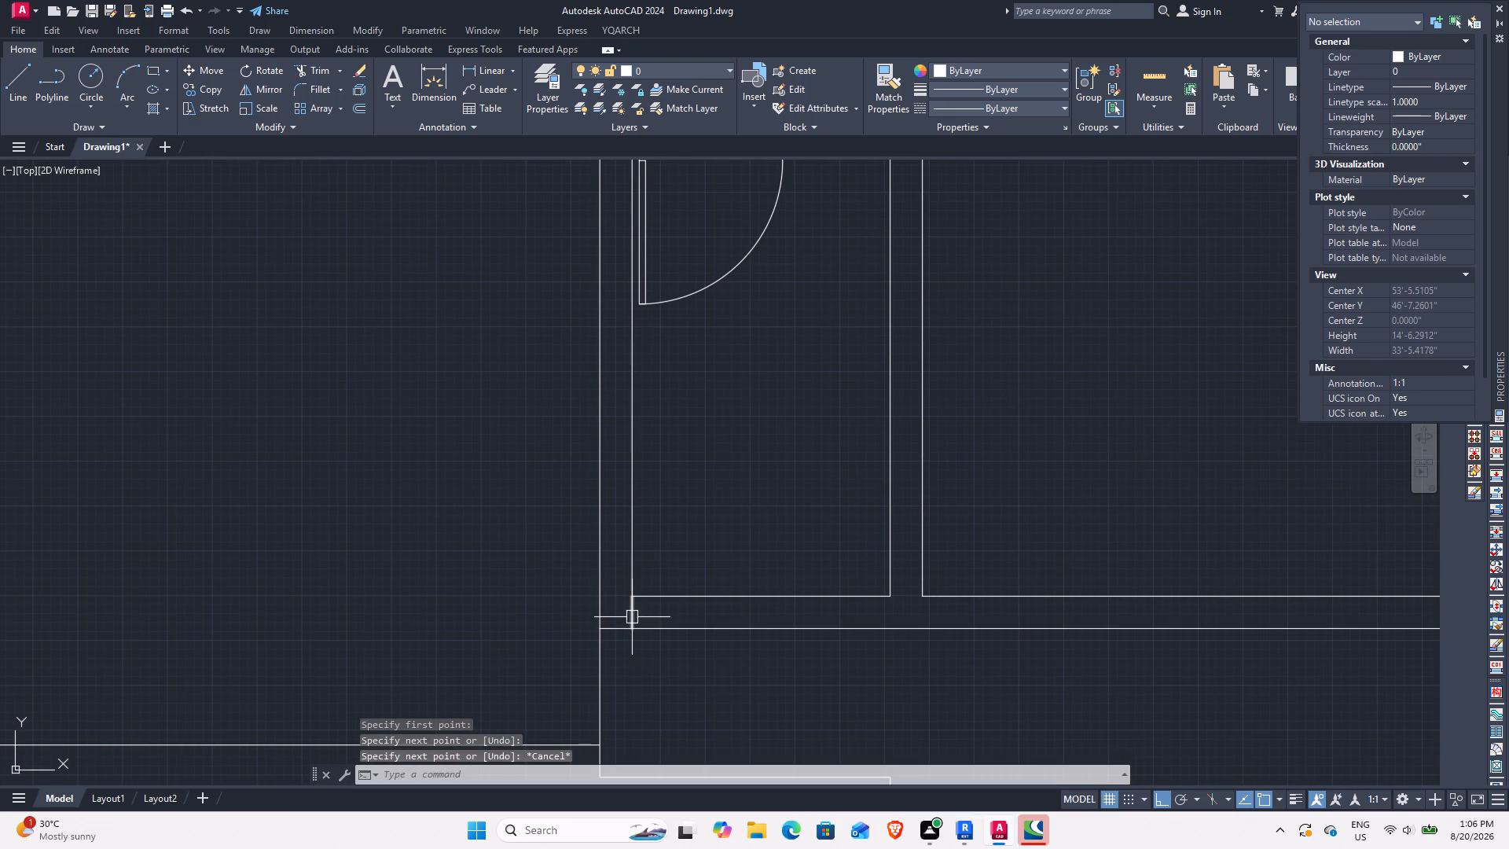
Move that short line 6 inches right along the narrow room's lower wall as the first window jamb.
{"action": "left_click", "coordinate": [630, 616]}
{"action": "type", "text": "M"}
{"action": "key", "text": "space"}
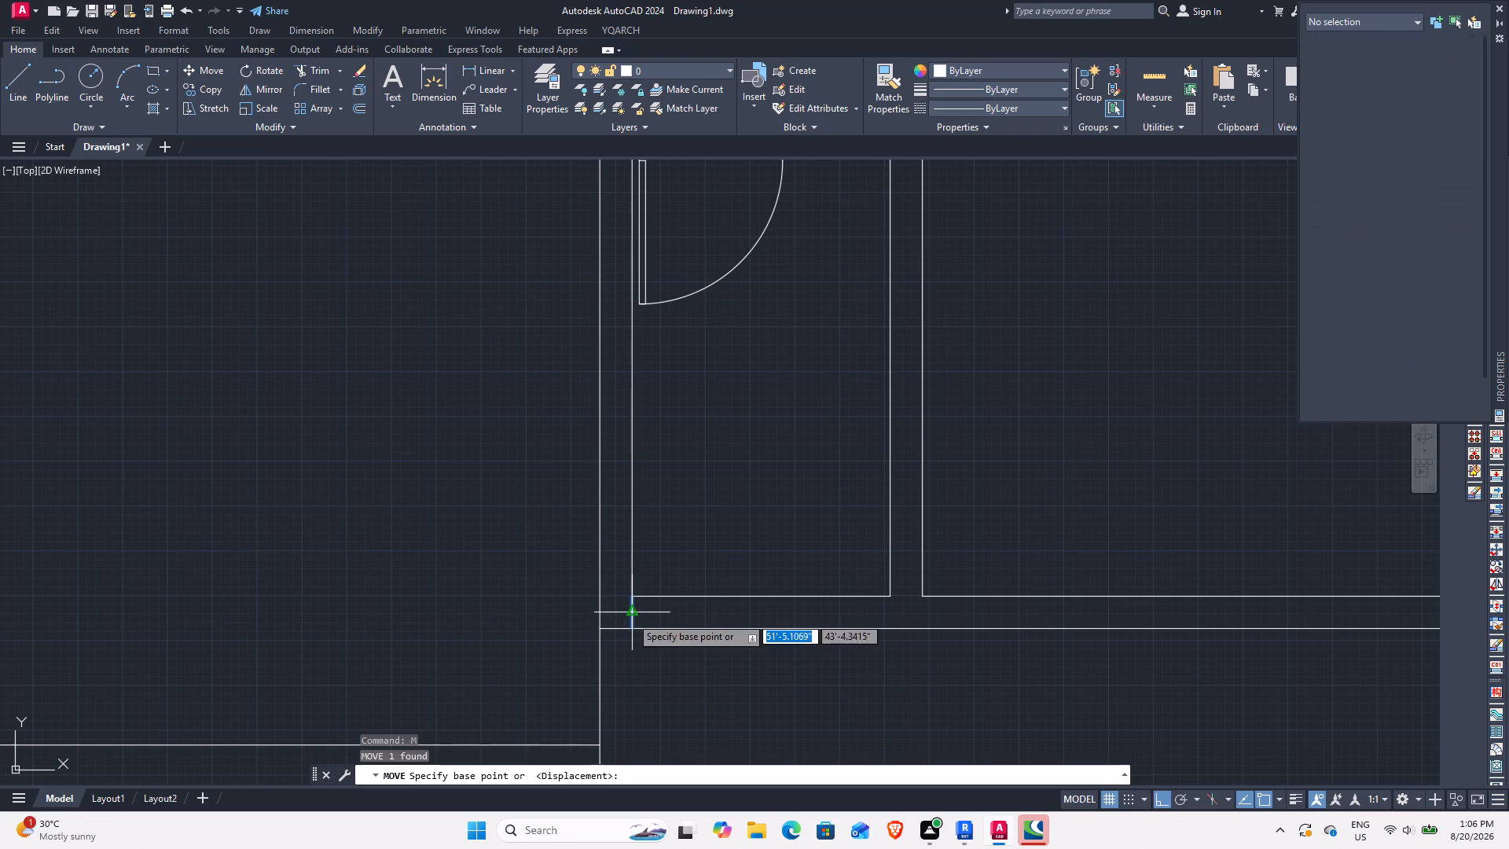
{"action": "left_click", "coordinate": [633, 627]}
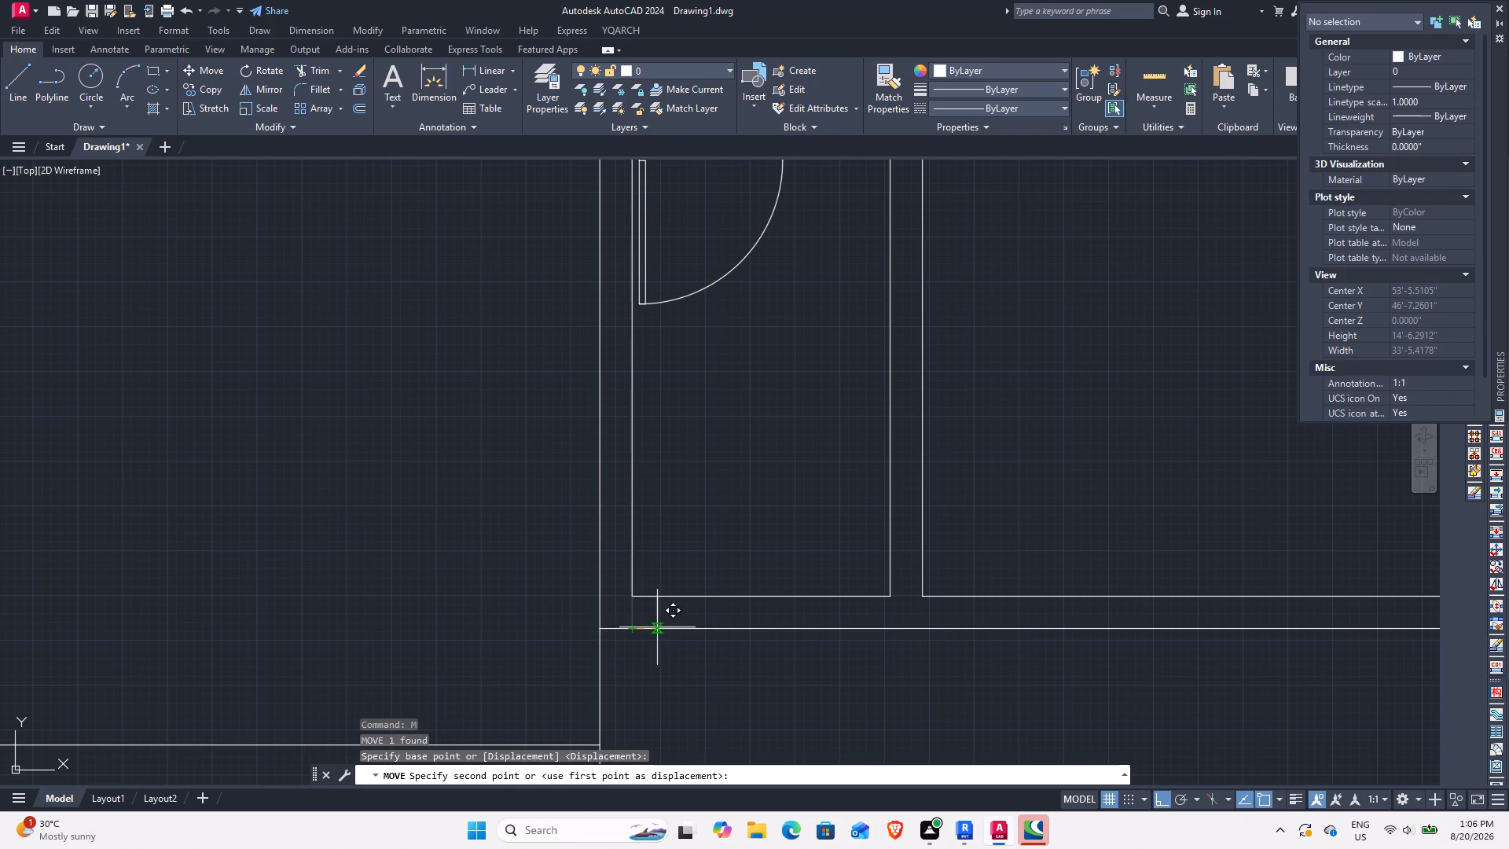
{"action": "key", "text": "6"}
{"action": "key", "text": "Return"}
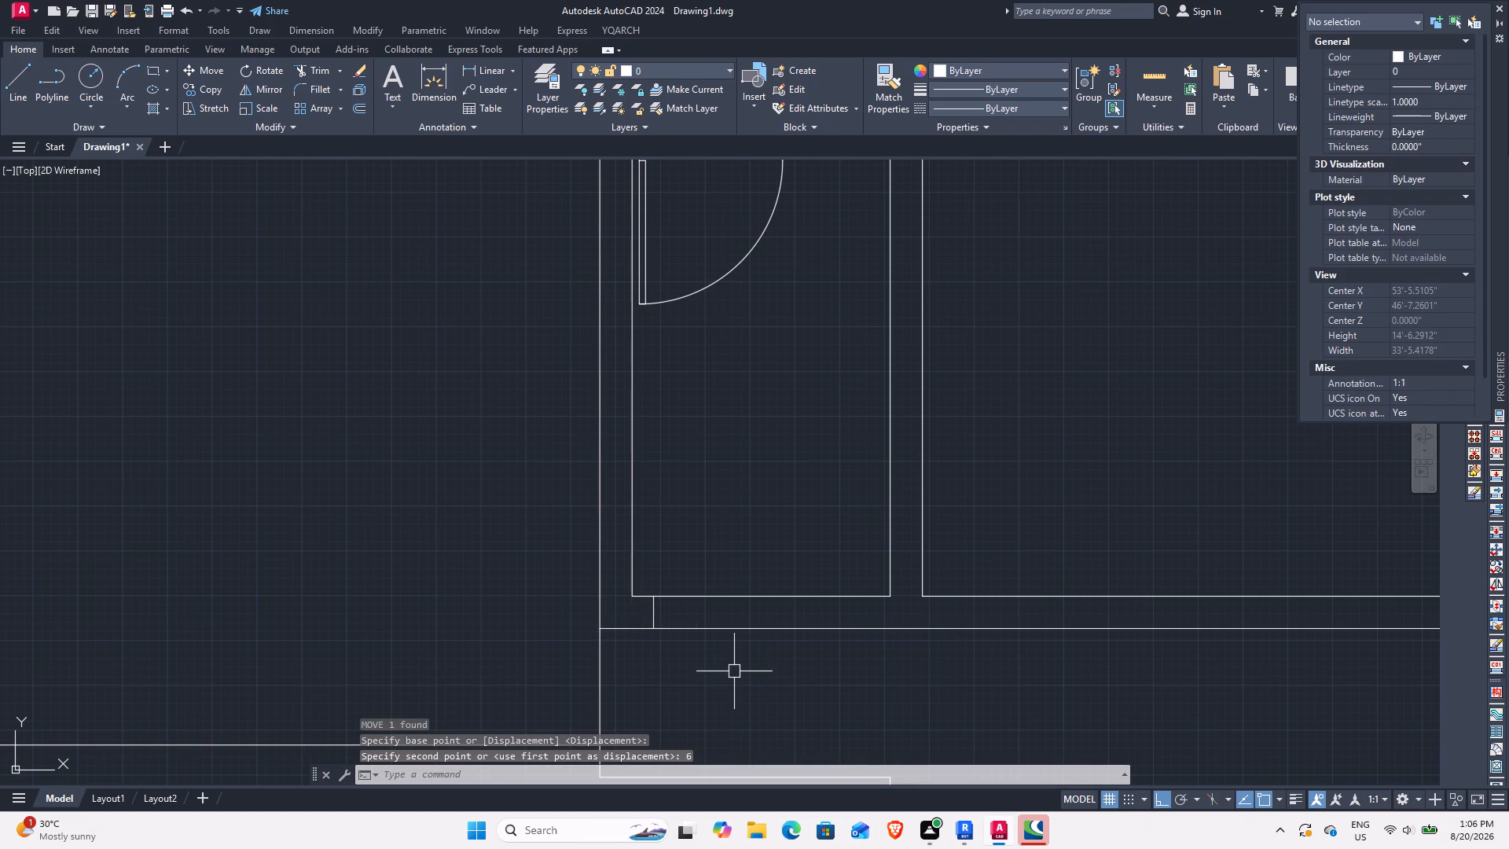
Offset the jamb line 2' to the right within the narrow room's lower wall to mark the window's other side.
{"action": "type", "text": "O"}
{"action": "key", "text": "space"}
{"action": "key", "text": "2"}
{"action": "key", "text": "apostrophe"}
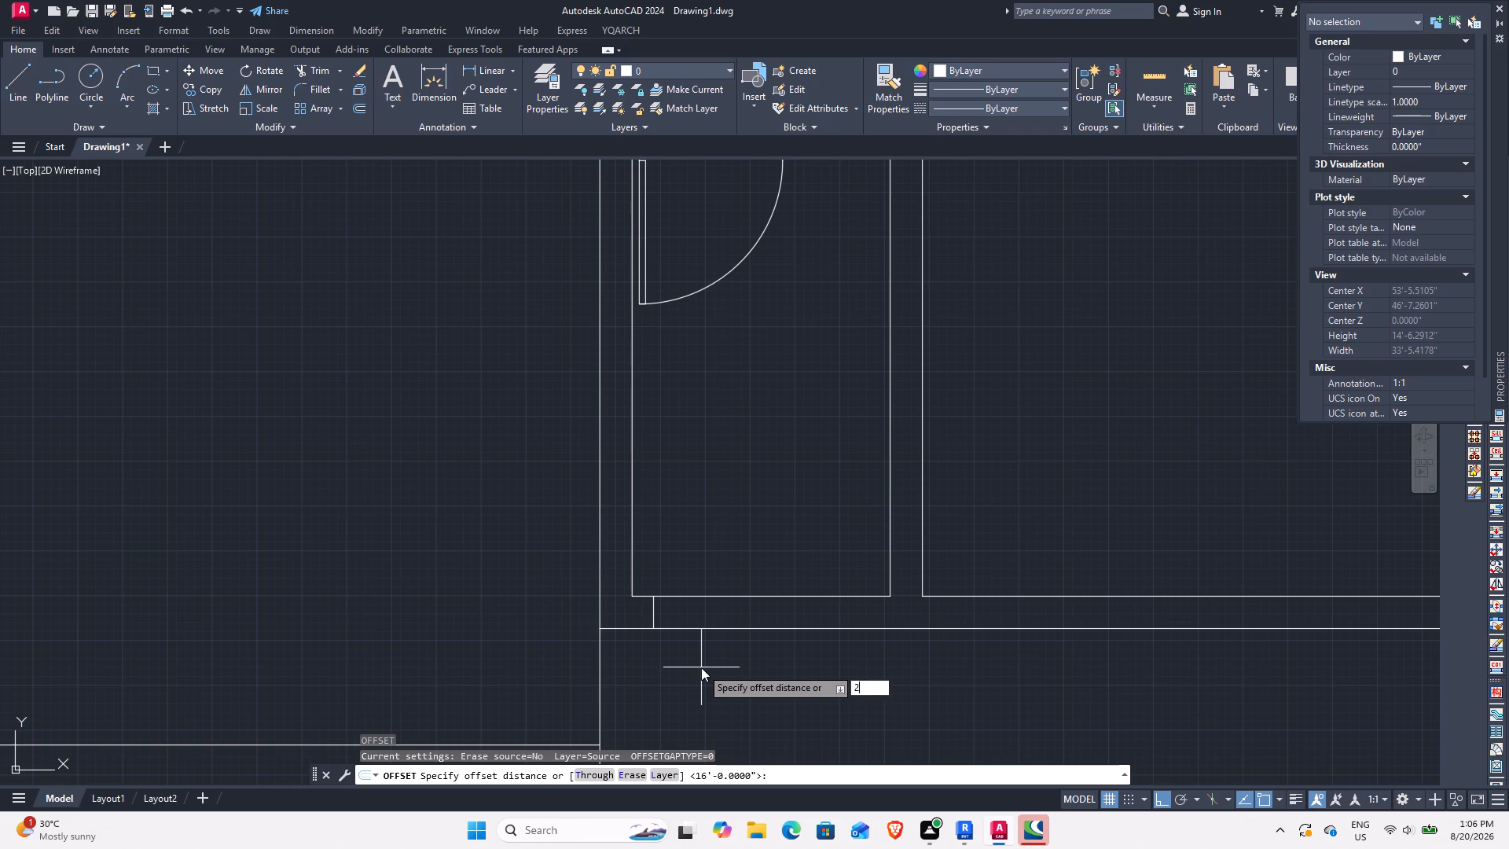
{"action": "key", "text": "Return"}
{"action": "left_click", "coordinate": [655, 612]}
{"action": "left_click", "coordinate": [718, 621]}
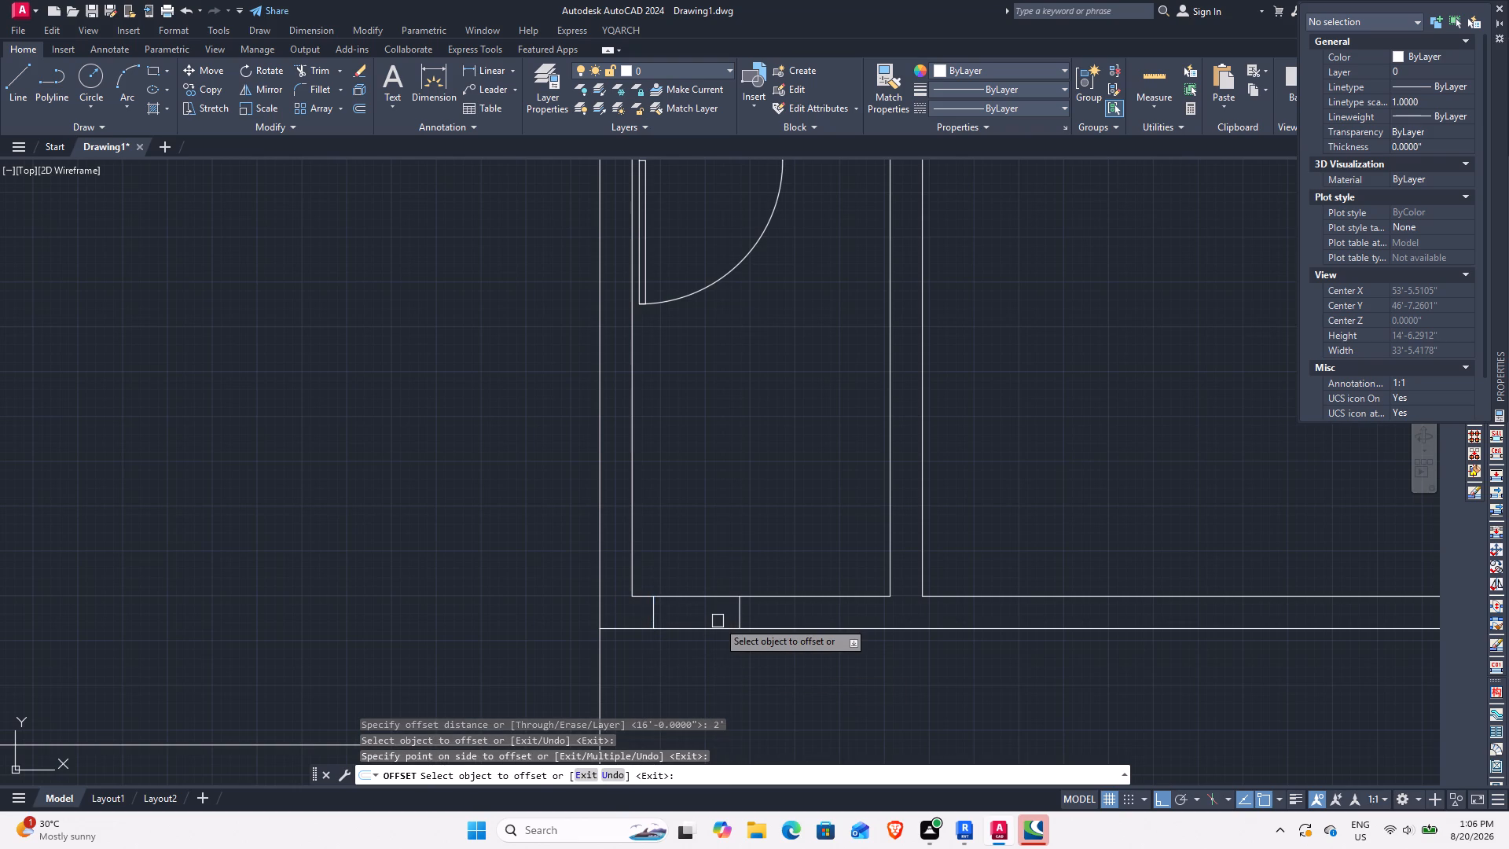
{"action": "key", "text": "Escape"}
Draw a horizontal line between the lower ends of the two window jambs along the wall's lower line.
{"action": "scroll", "coordinate": [708, 622], "scroll_direction": "up", "scroll_amount": 1}
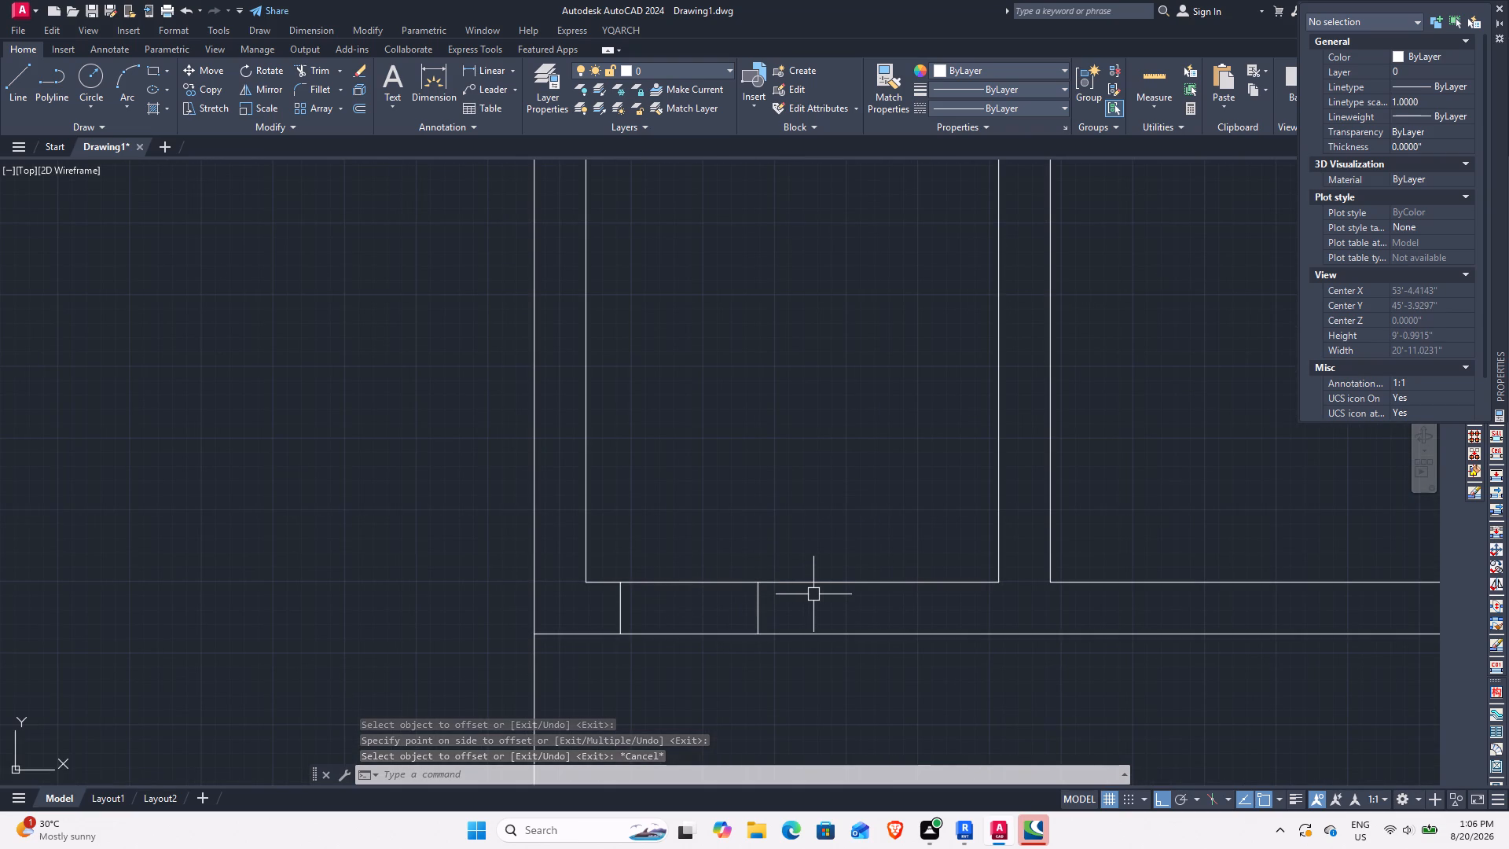
{"action": "type", "text": "L"}
{"action": "key", "text": "space"}
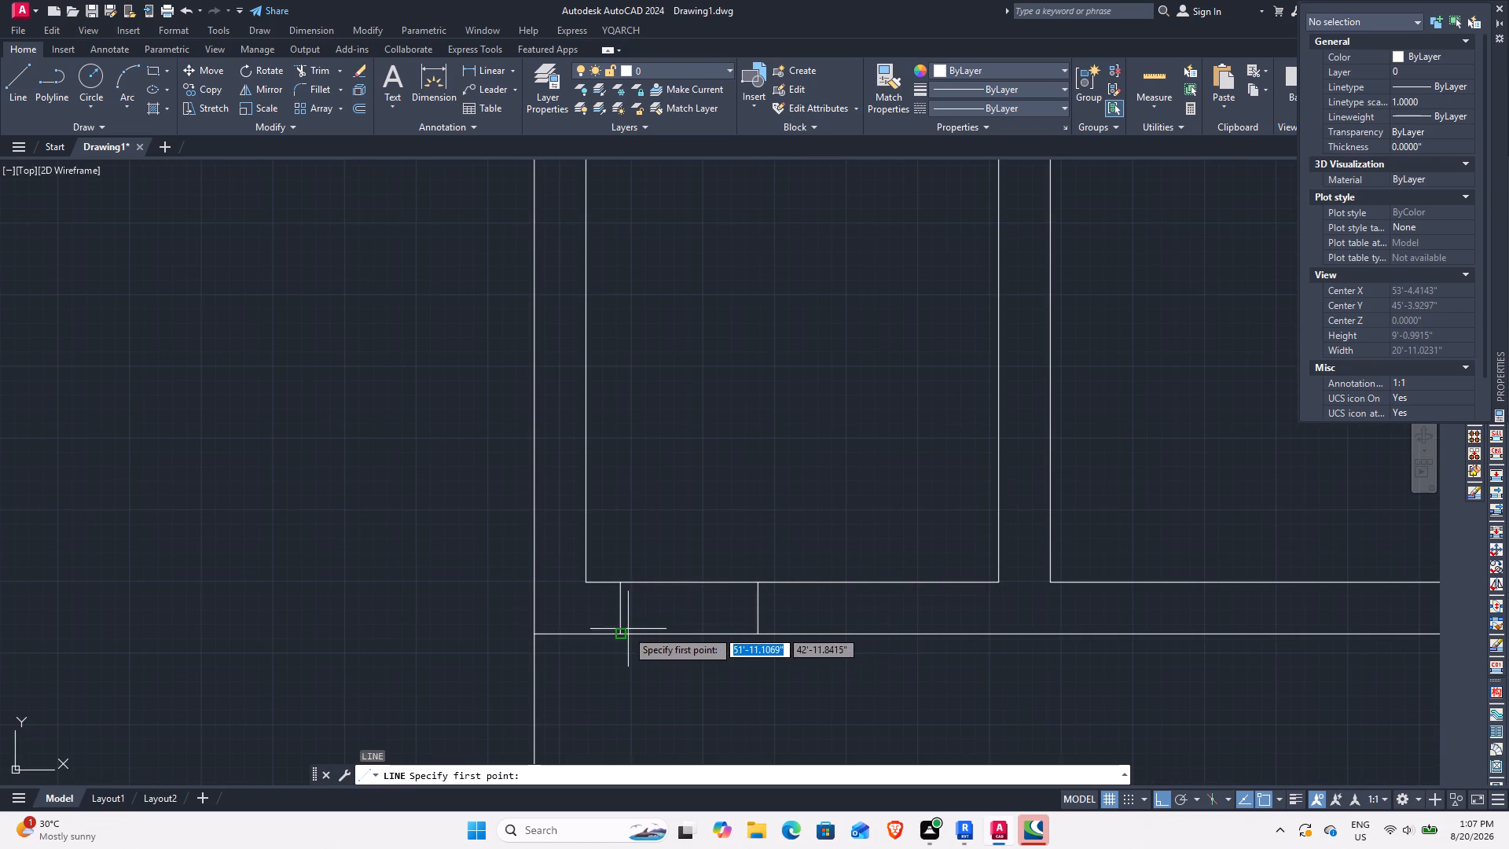
{"action": "left_click", "coordinate": [626, 632]}
{"action": "left_click", "coordinate": [762, 633]}
{"action": "key", "text": "space"}
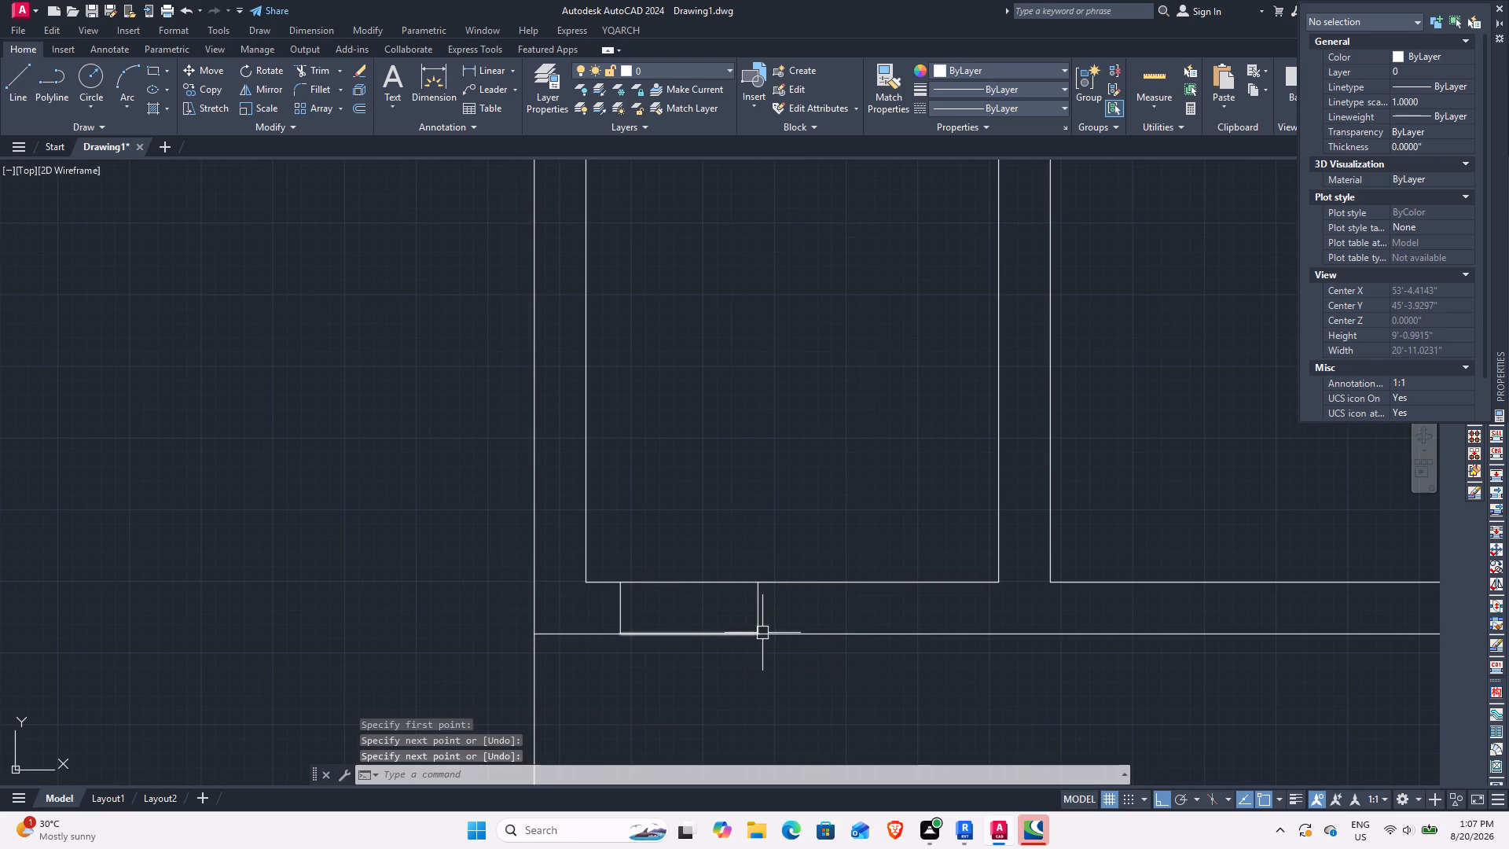
Move the horizontal line between the jambs 3 inches up into the wall thickness.
{"action": "left_click", "coordinate": [739, 634]}
{"action": "type", "text": "M"}
{"action": "key", "text": "space"}
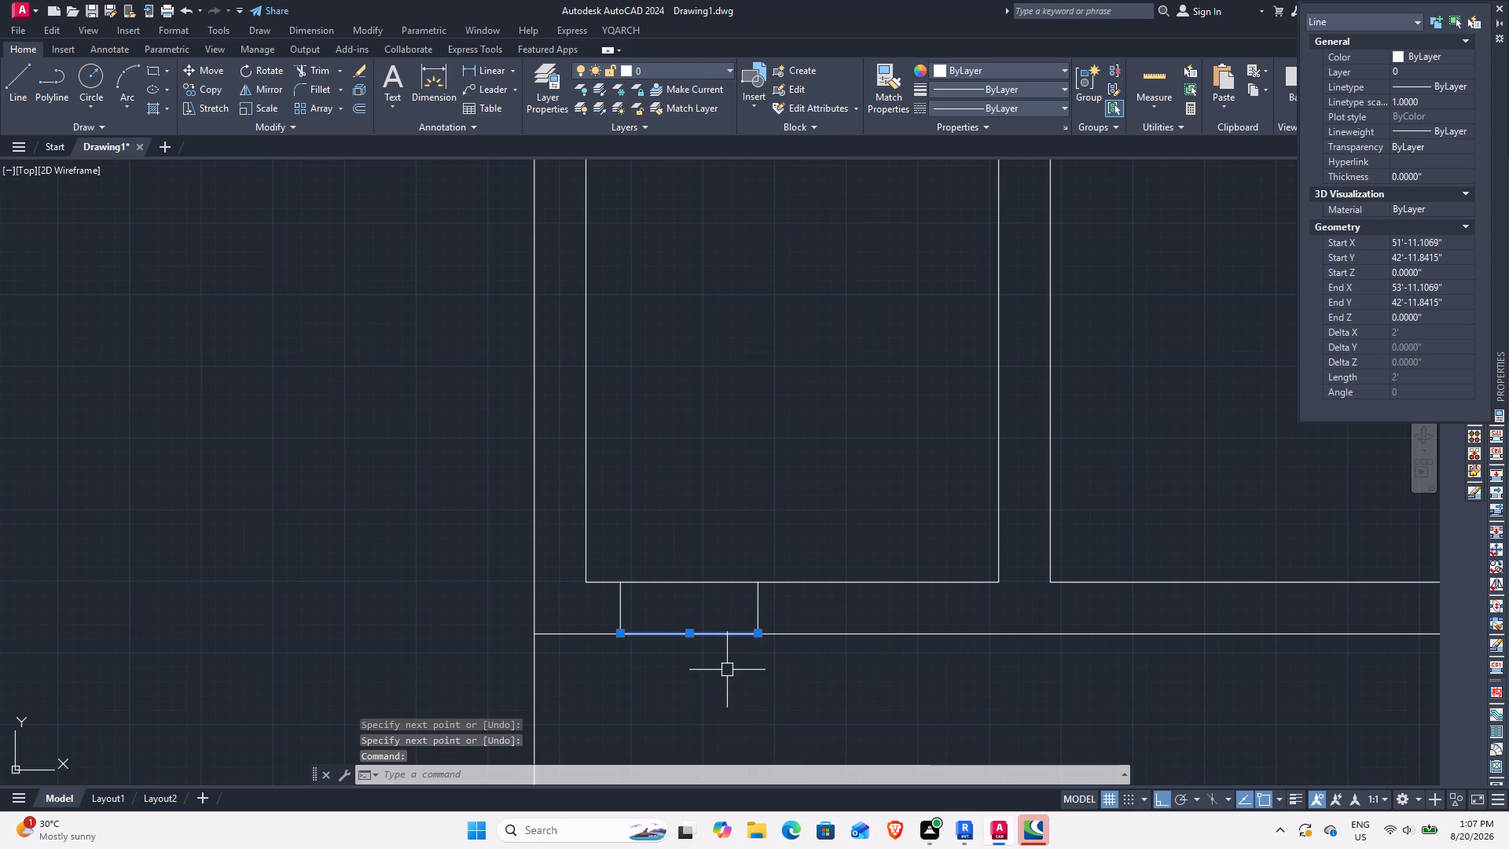
{"action": "key", "text": "m"}
{"action": "key", "text": "space"}
{"action": "left_click", "coordinate": [762, 638]}
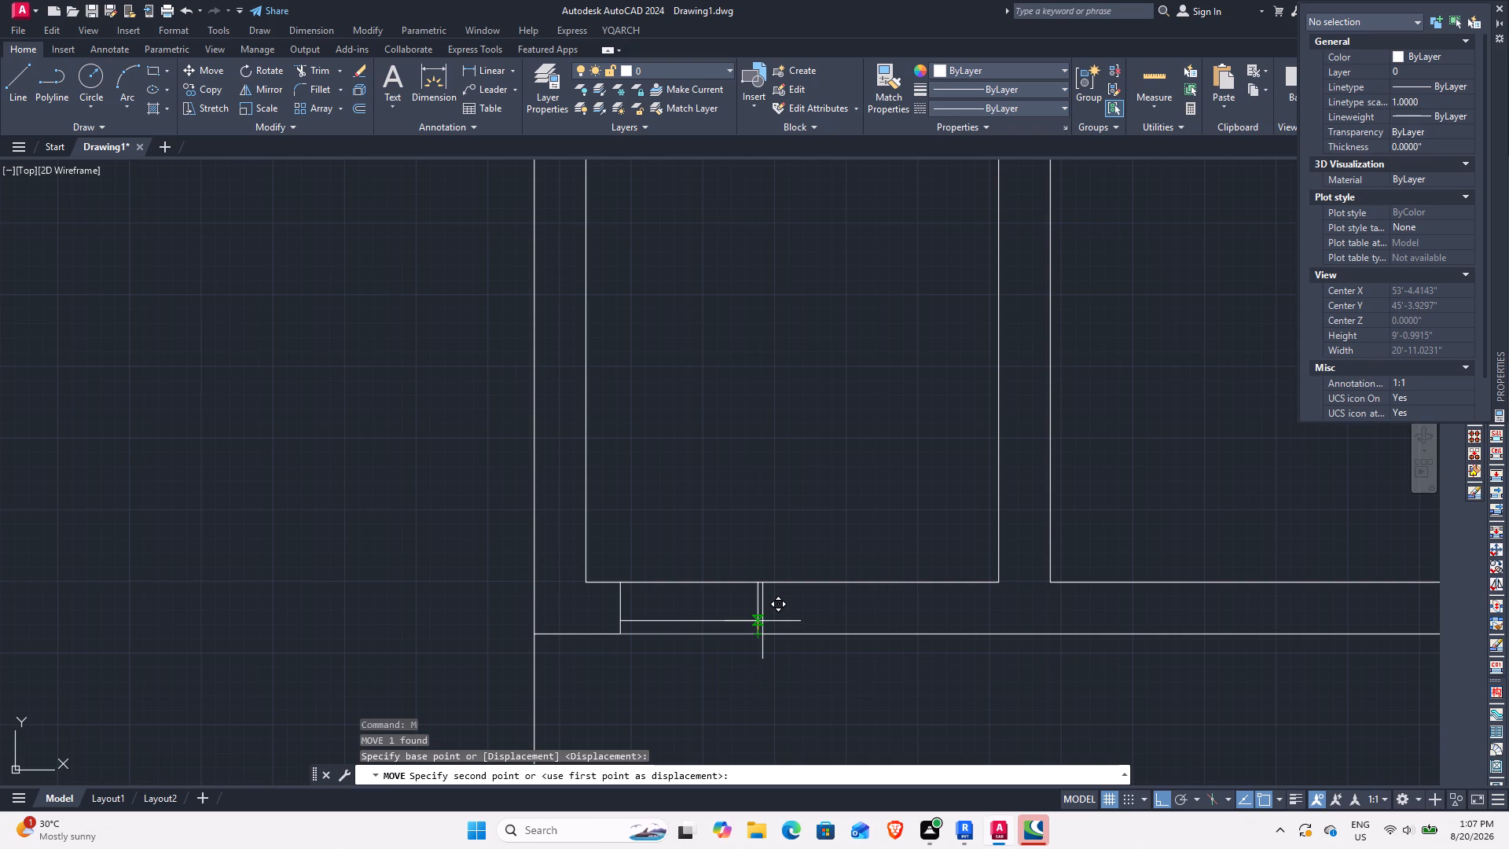
{"action": "key", "text": "3"}
{"action": "key", "text": "Return"}
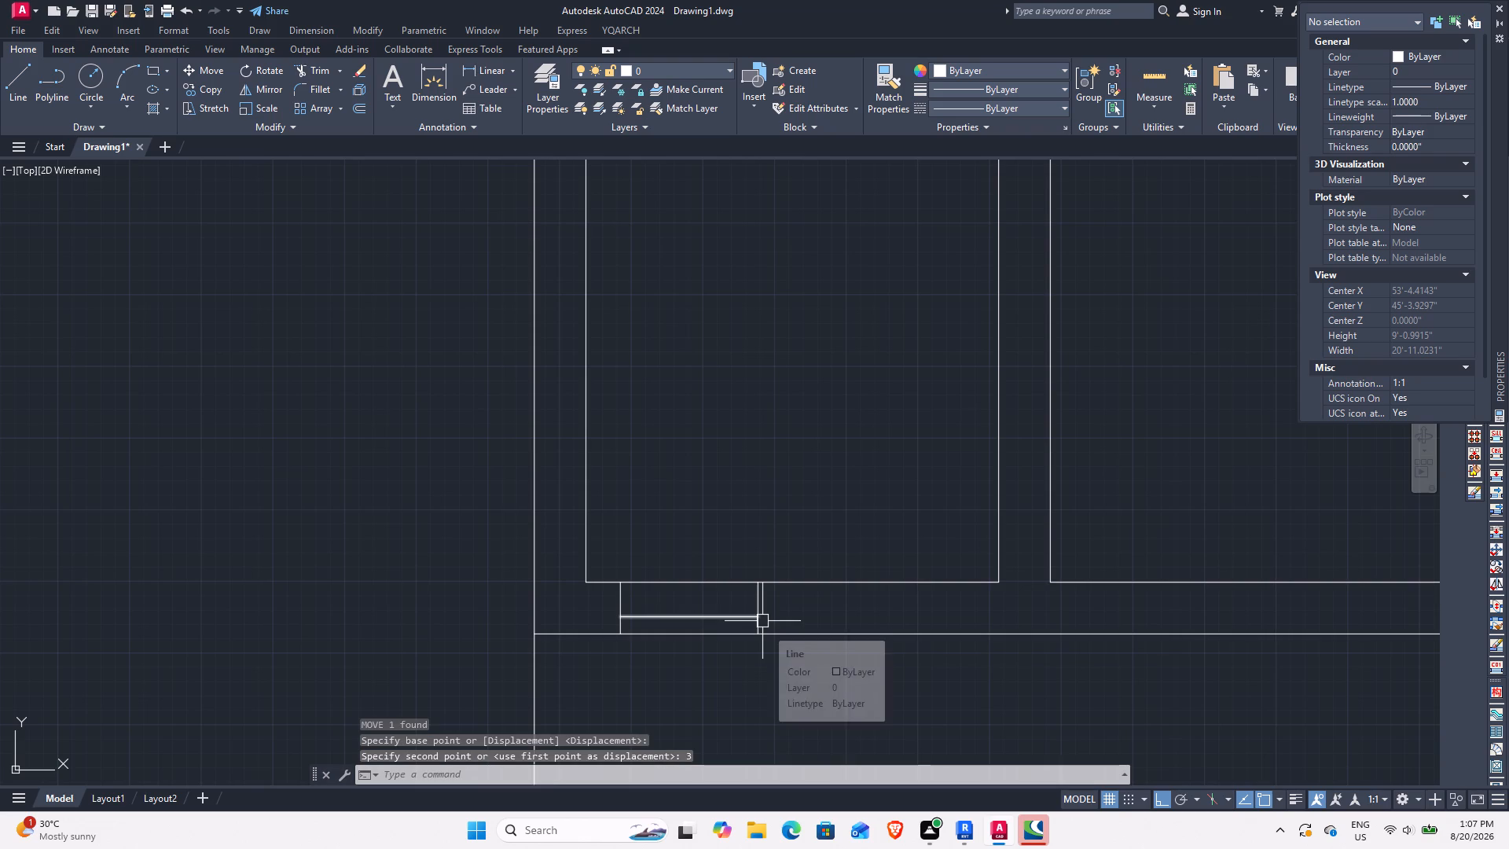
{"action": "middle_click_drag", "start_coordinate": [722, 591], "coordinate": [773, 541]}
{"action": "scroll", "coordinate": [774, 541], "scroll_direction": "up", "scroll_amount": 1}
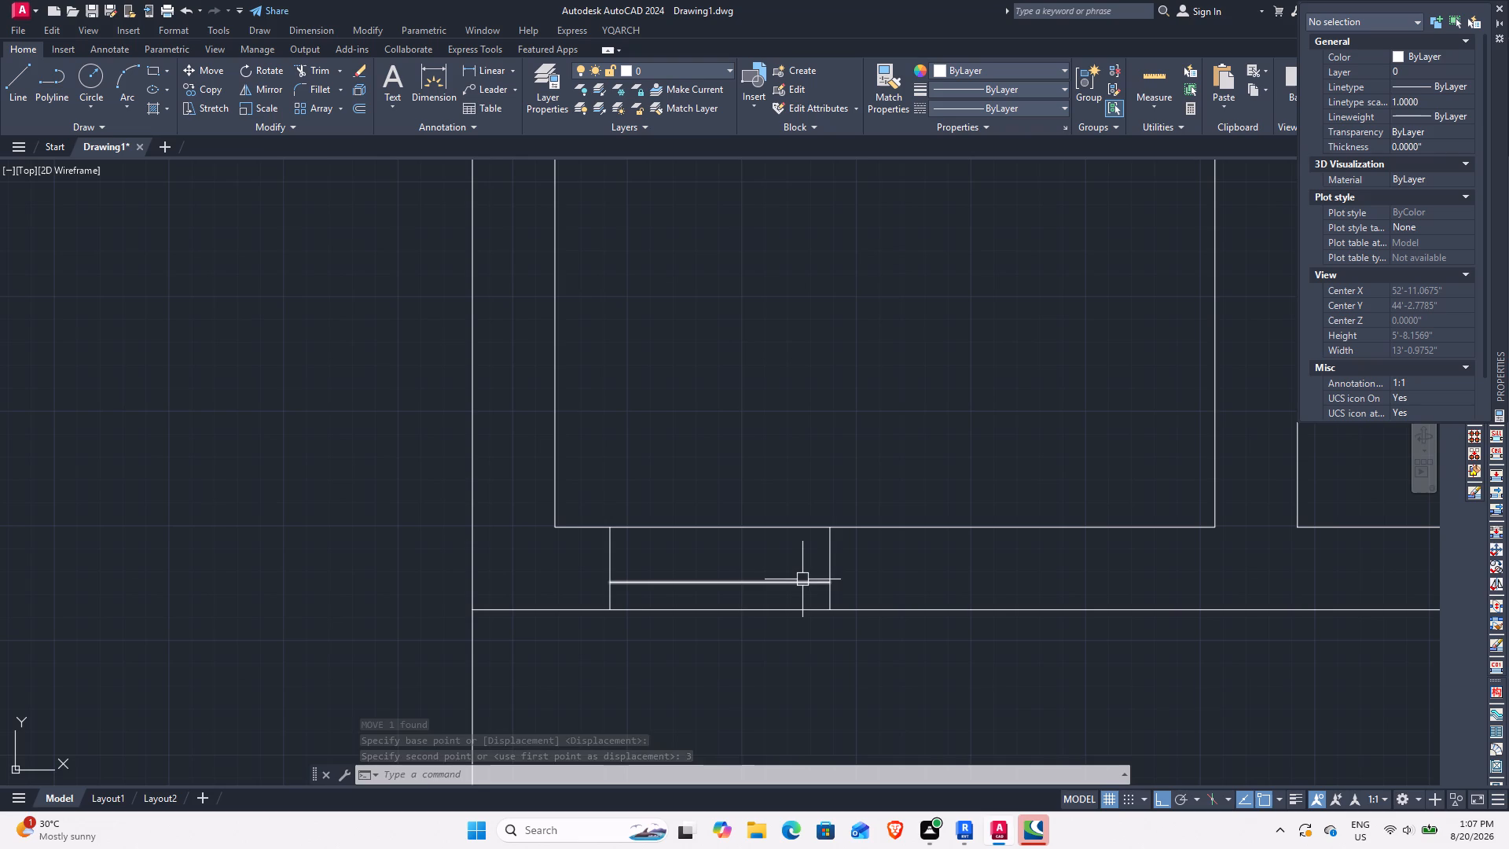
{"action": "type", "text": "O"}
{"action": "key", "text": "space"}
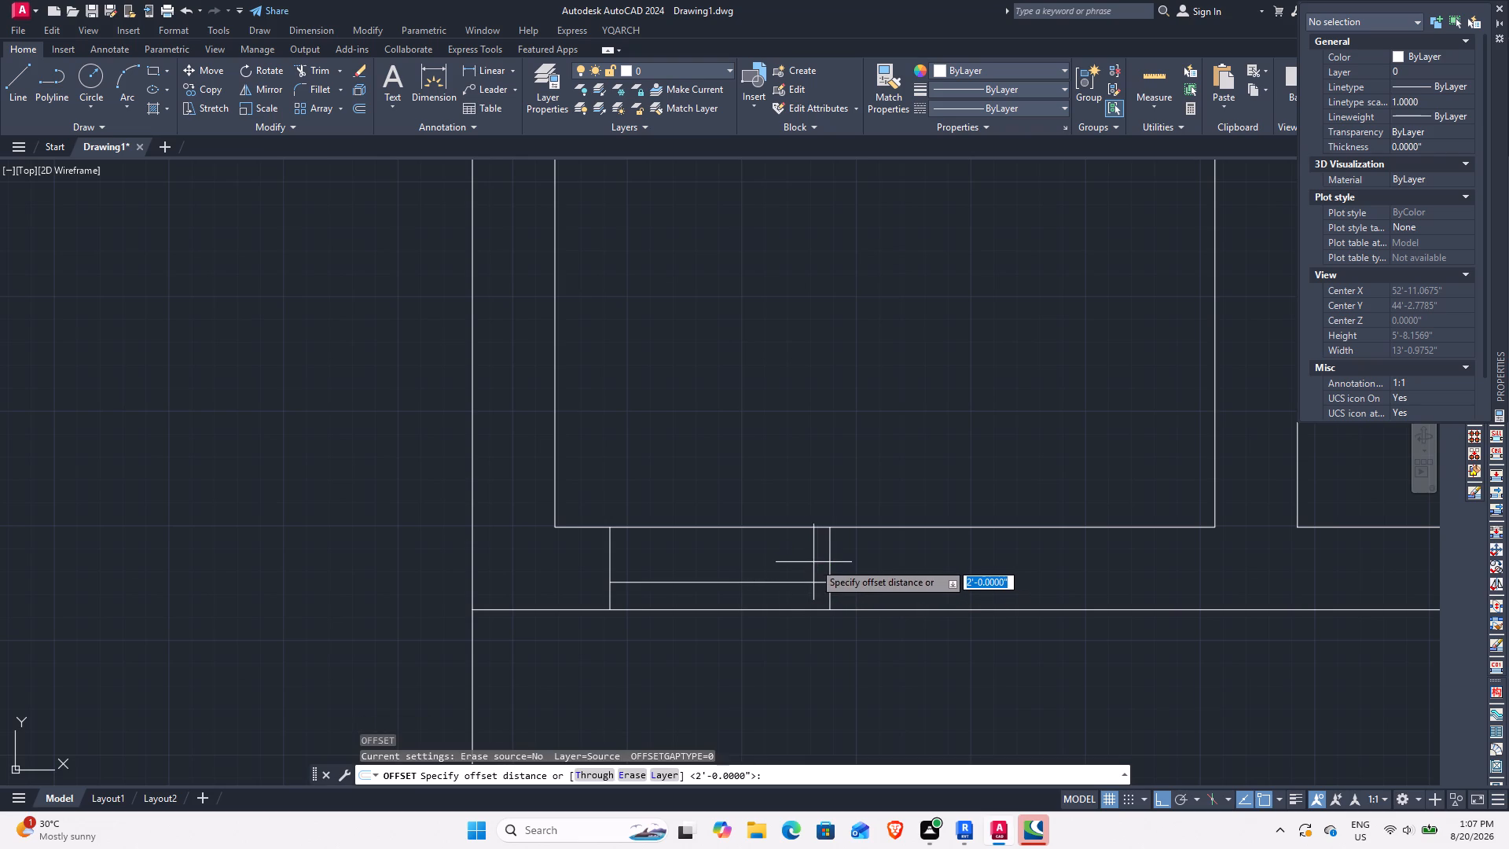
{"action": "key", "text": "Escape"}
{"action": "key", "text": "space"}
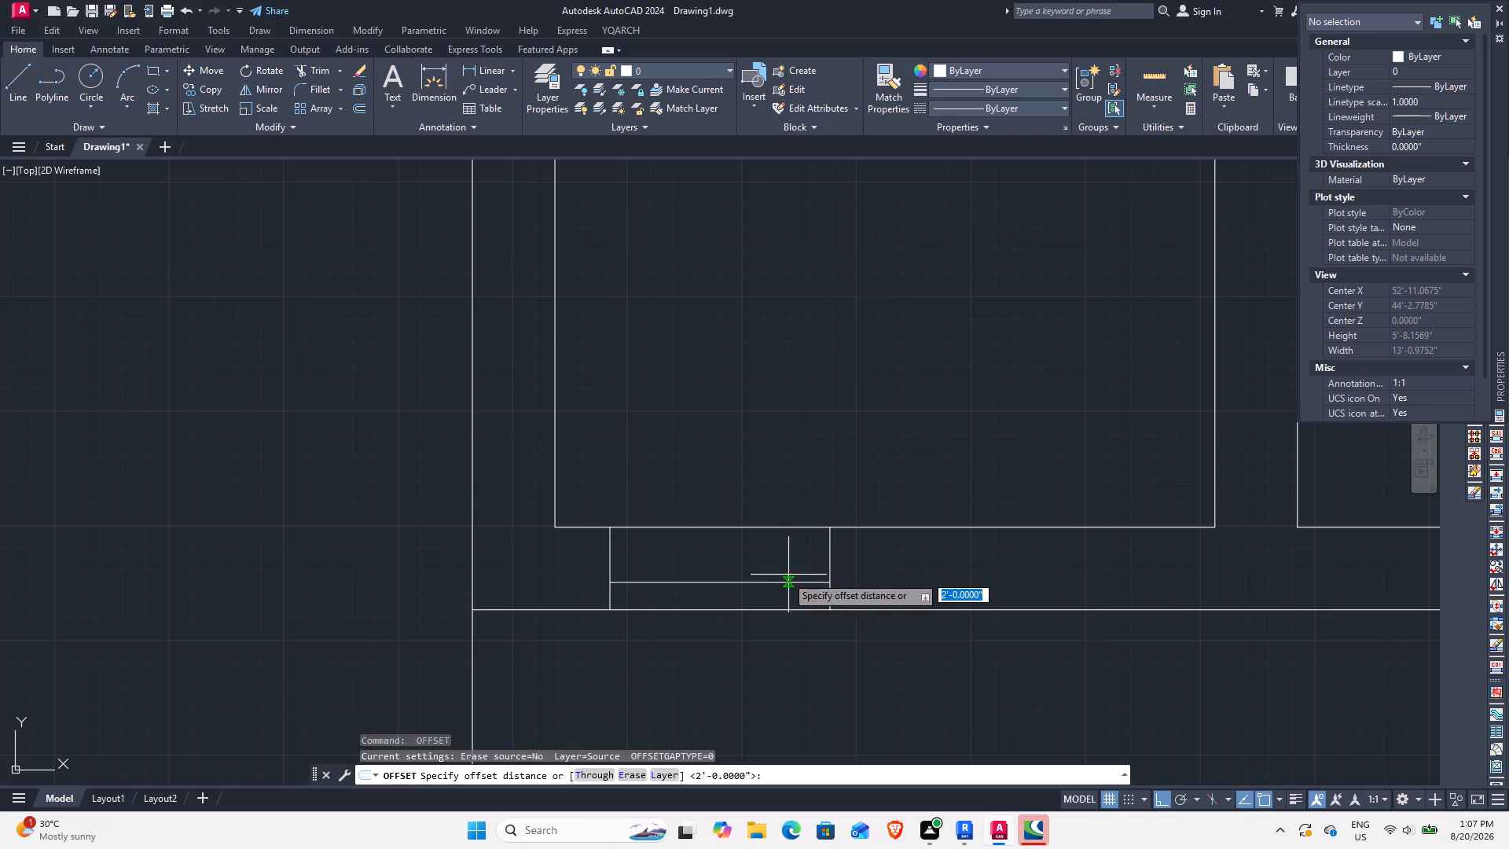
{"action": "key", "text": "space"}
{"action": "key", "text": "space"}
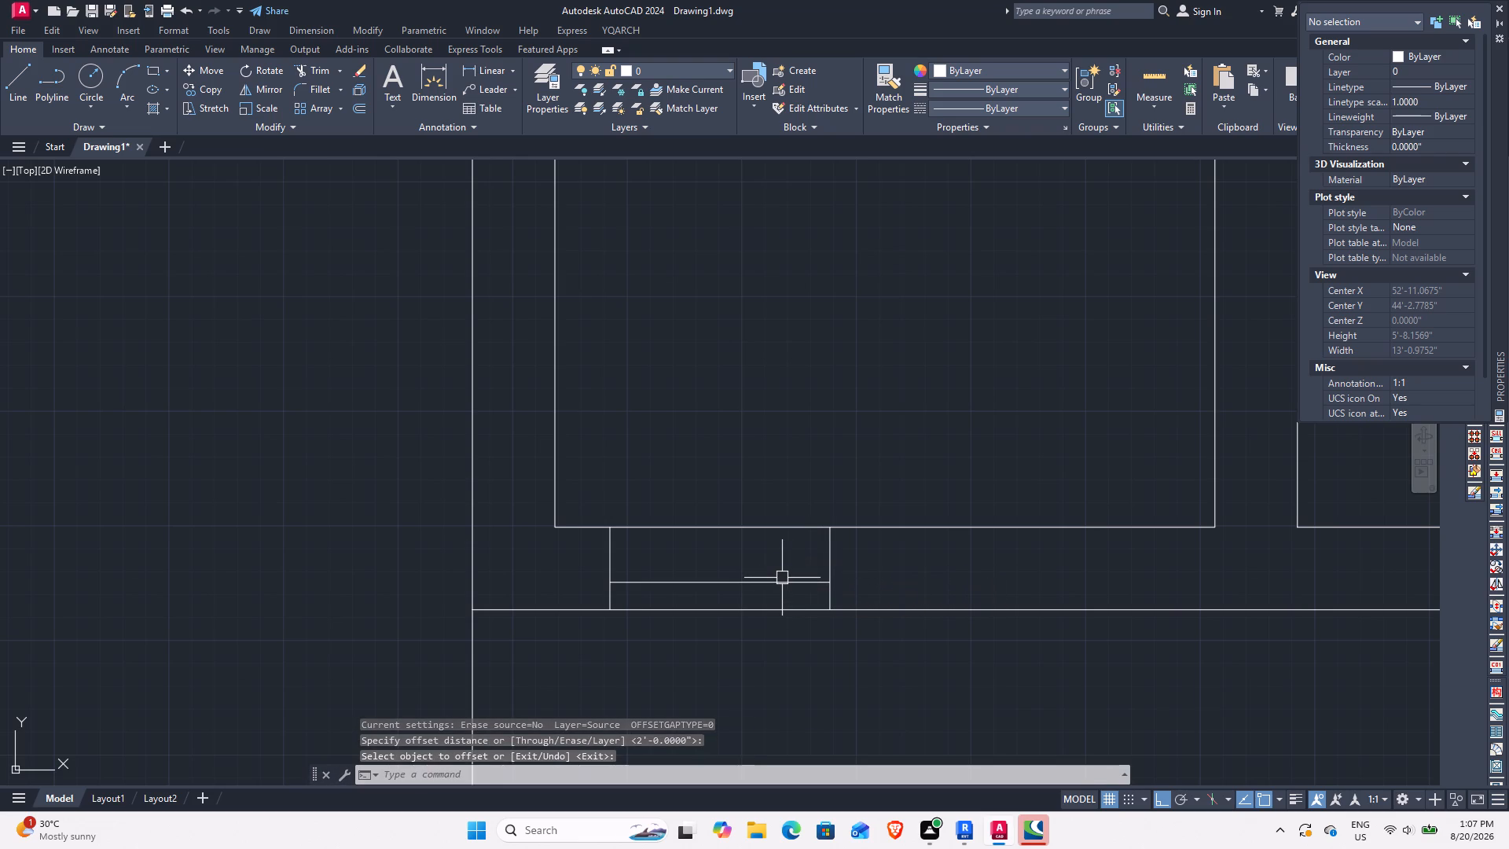
Offset the window's horizontal line 3 inches upward to form the second glazing line.
{"action": "key", "text": "space"}
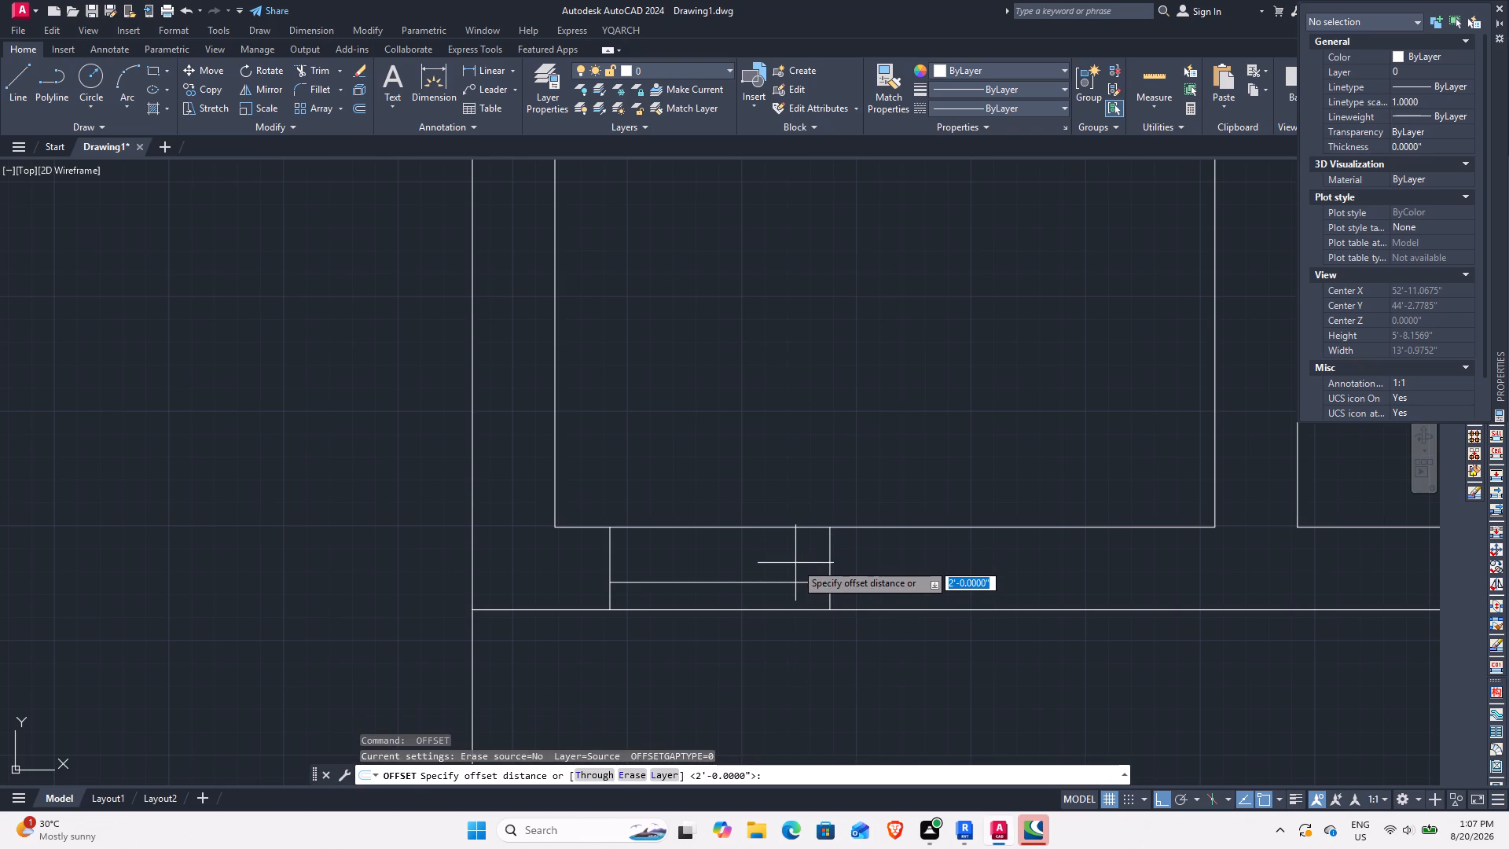
{"action": "key", "text": "3"}
{"action": "key", "text": "Return"}
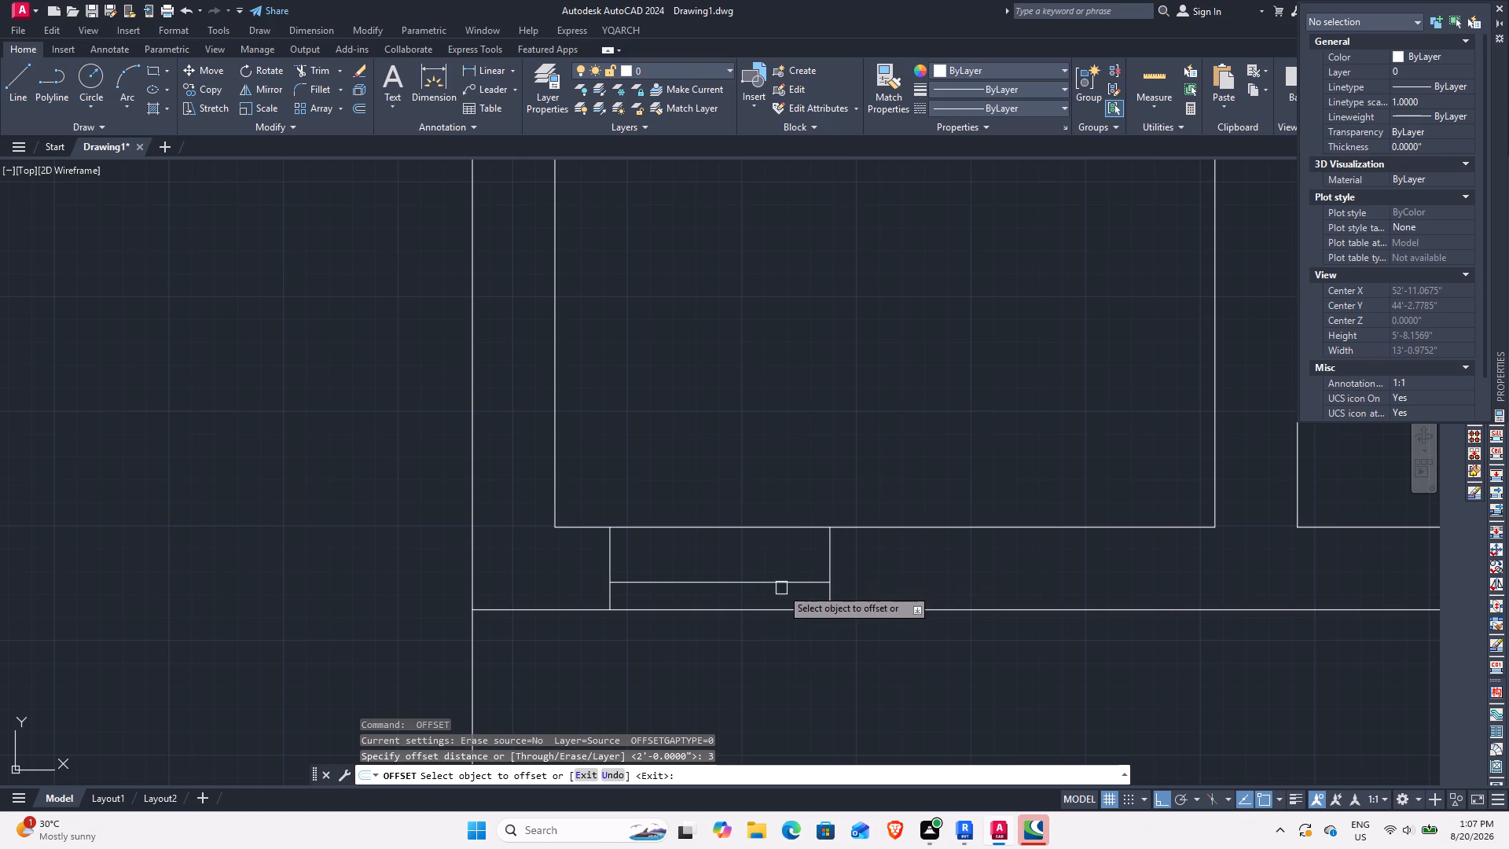
{"action": "left_click", "coordinate": [784, 576]}
{"action": "left_click", "coordinate": [787, 568]}
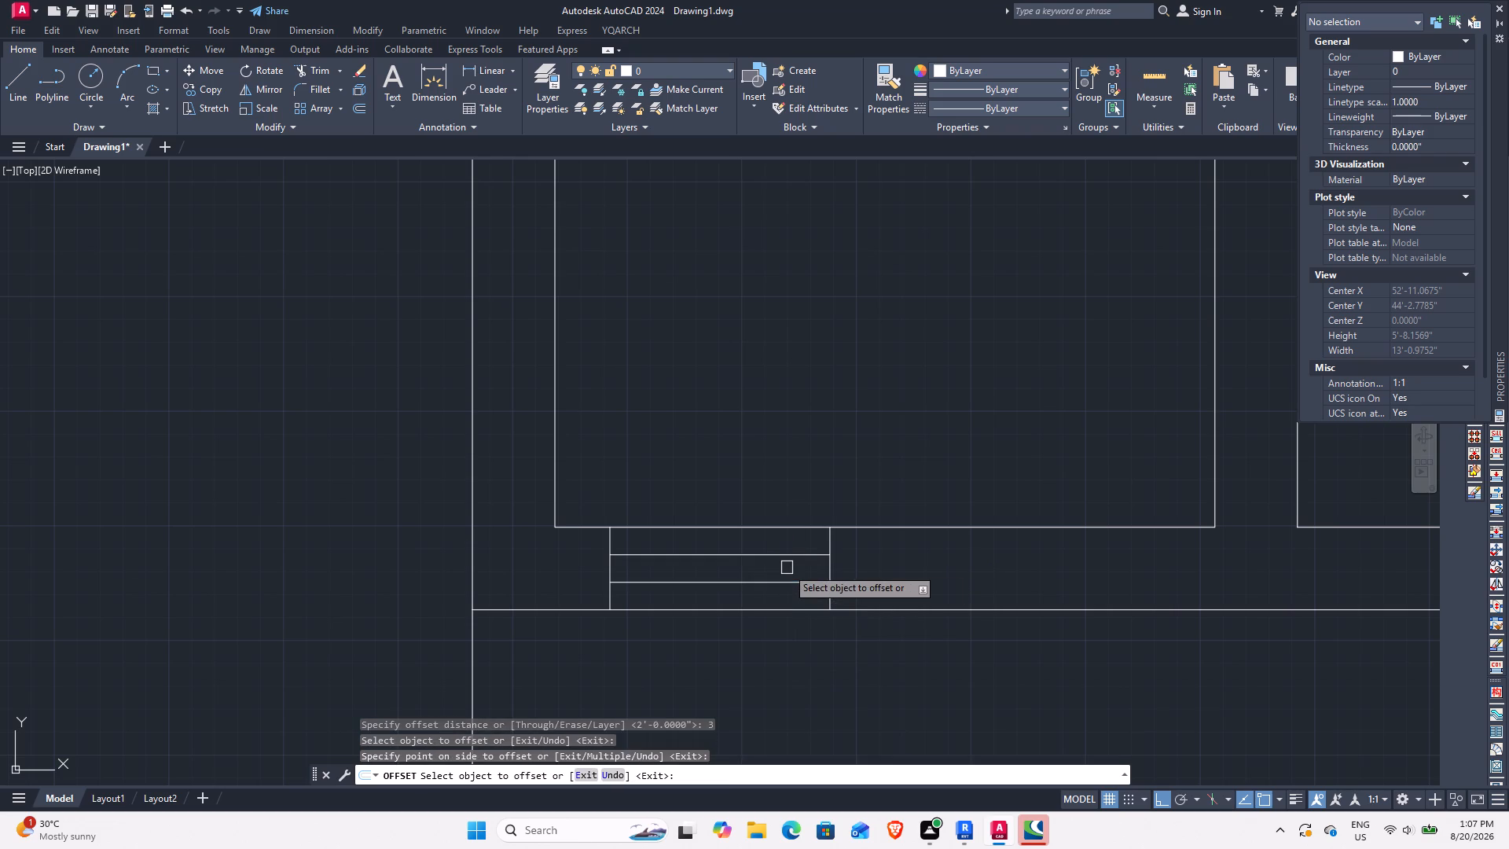
{"action": "key", "text": "Escape"}
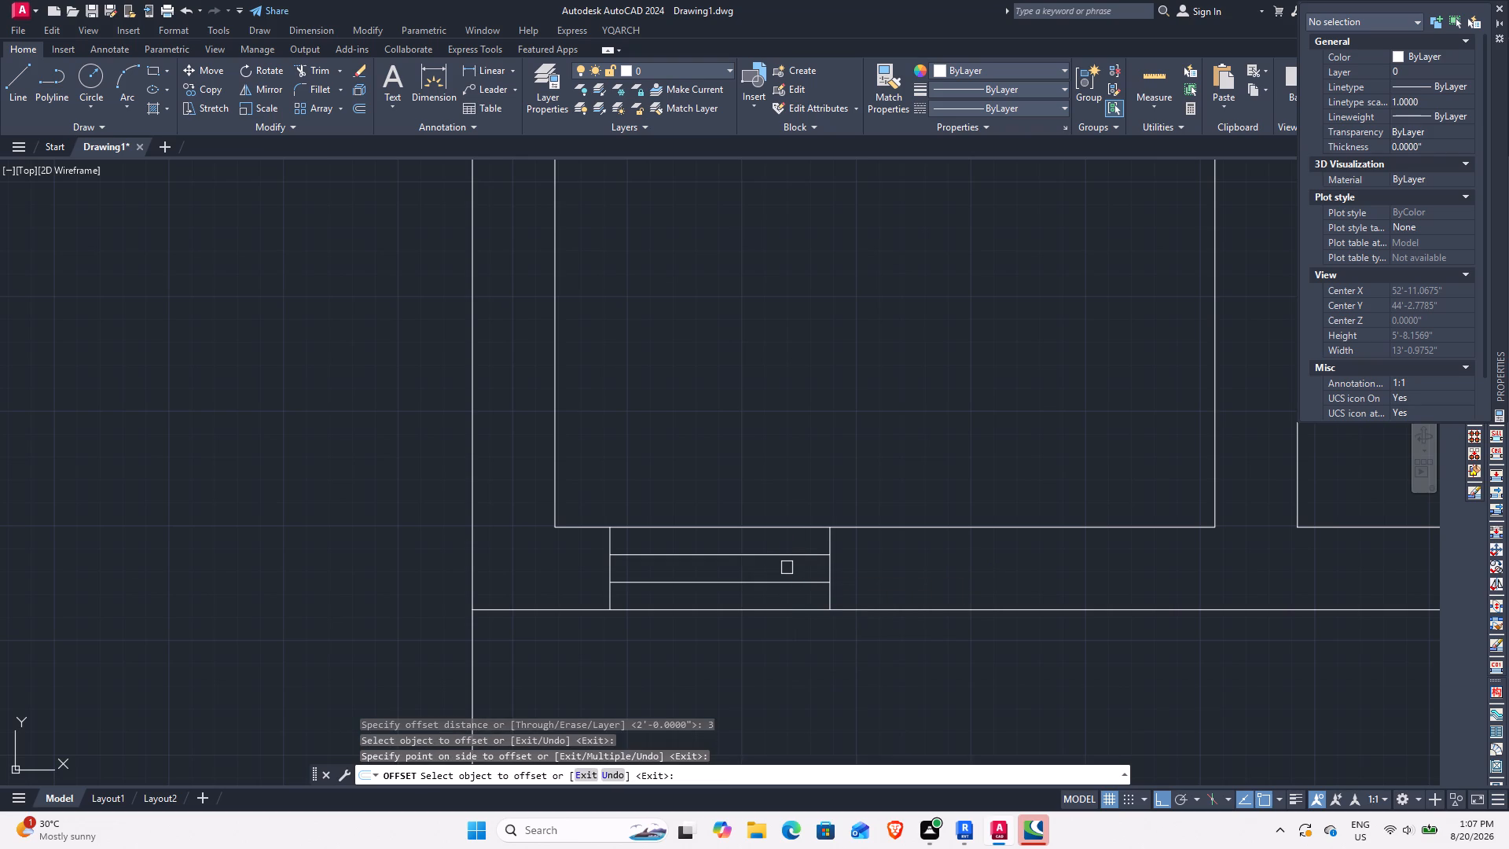
Draw a vertical line across the lower wall's thickness at the adjacent larger room's lower-left inner corner.
{"action": "scroll", "coordinate": [858, 607], "scroll_direction": "down", "scroll_amount": 1}
{"action": "middle_click_drag", "start_coordinate": [846, 634], "coordinate": [597, 604]}
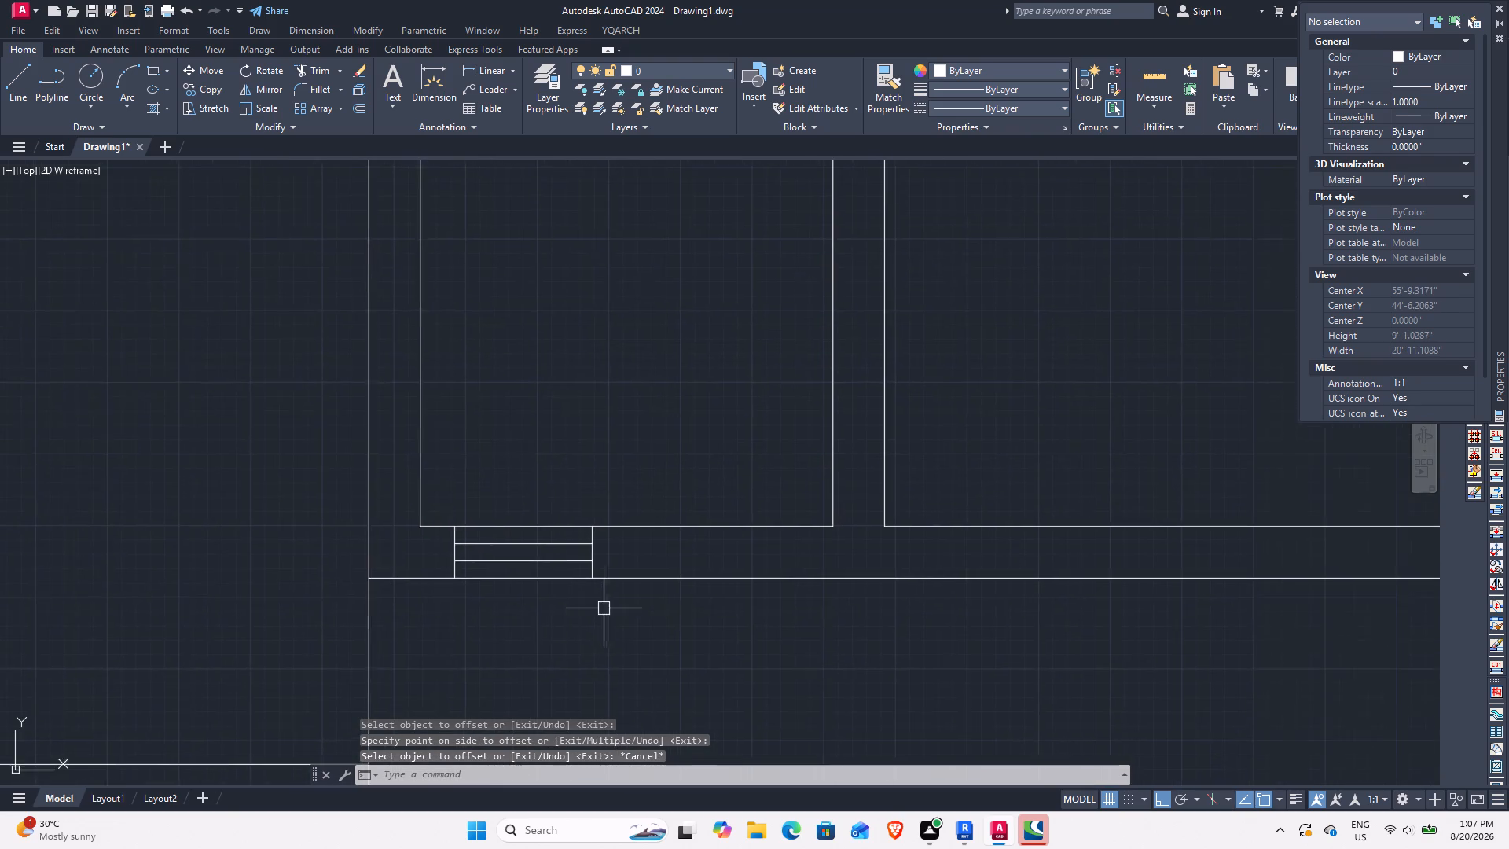
{"action": "scroll", "coordinate": [612, 612], "scroll_direction": "down", "scroll_amount": 2}
{"action": "middle_click_drag", "start_coordinate": [776, 653], "coordinate": [500, 634]}
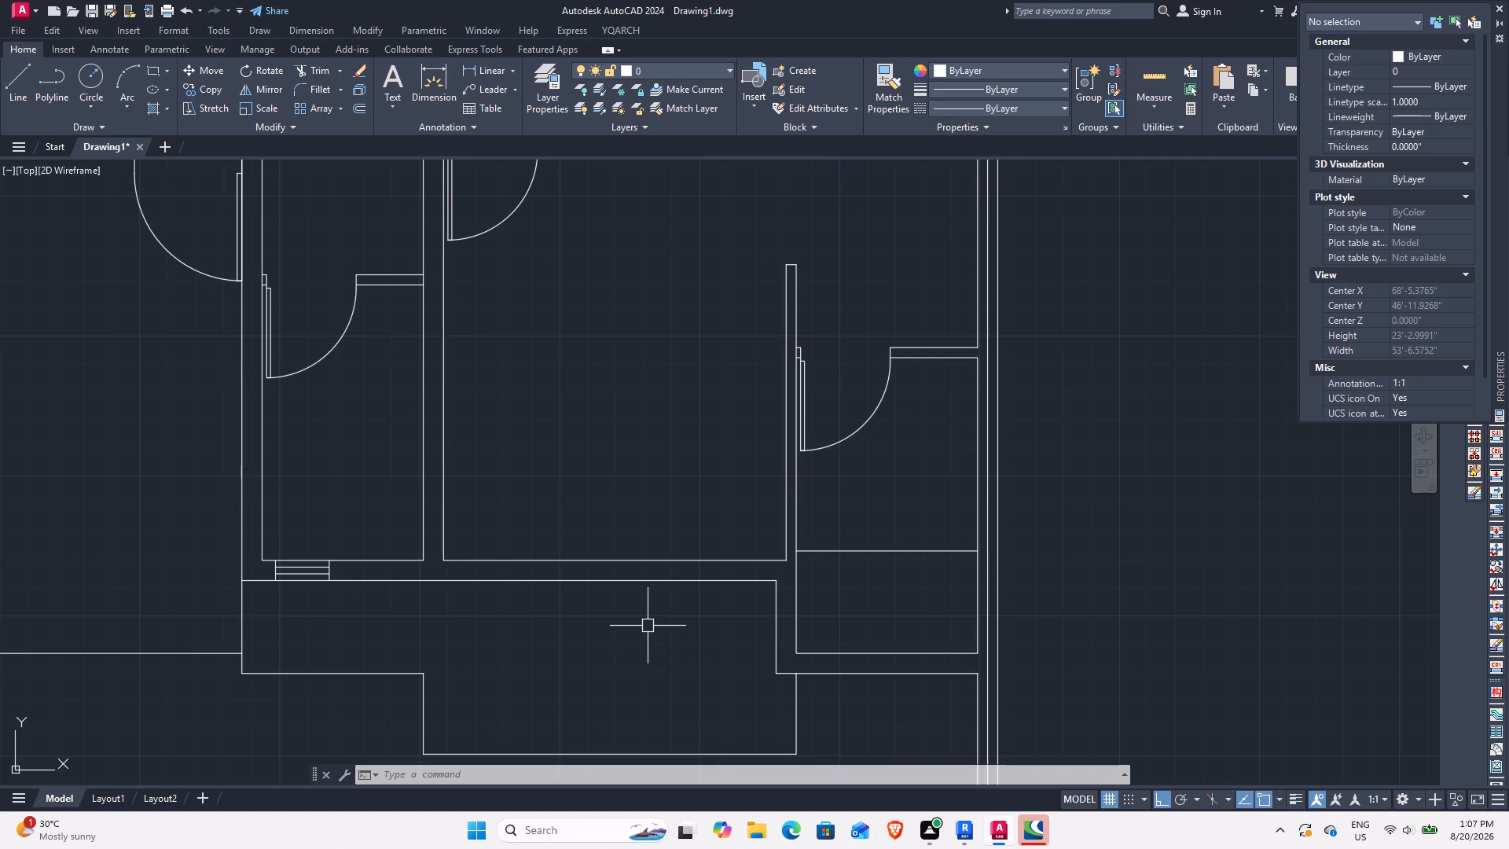
{"action": "middle_click_drag", "start_coordinate": [626, 604], "coordinate": [636, 656]}
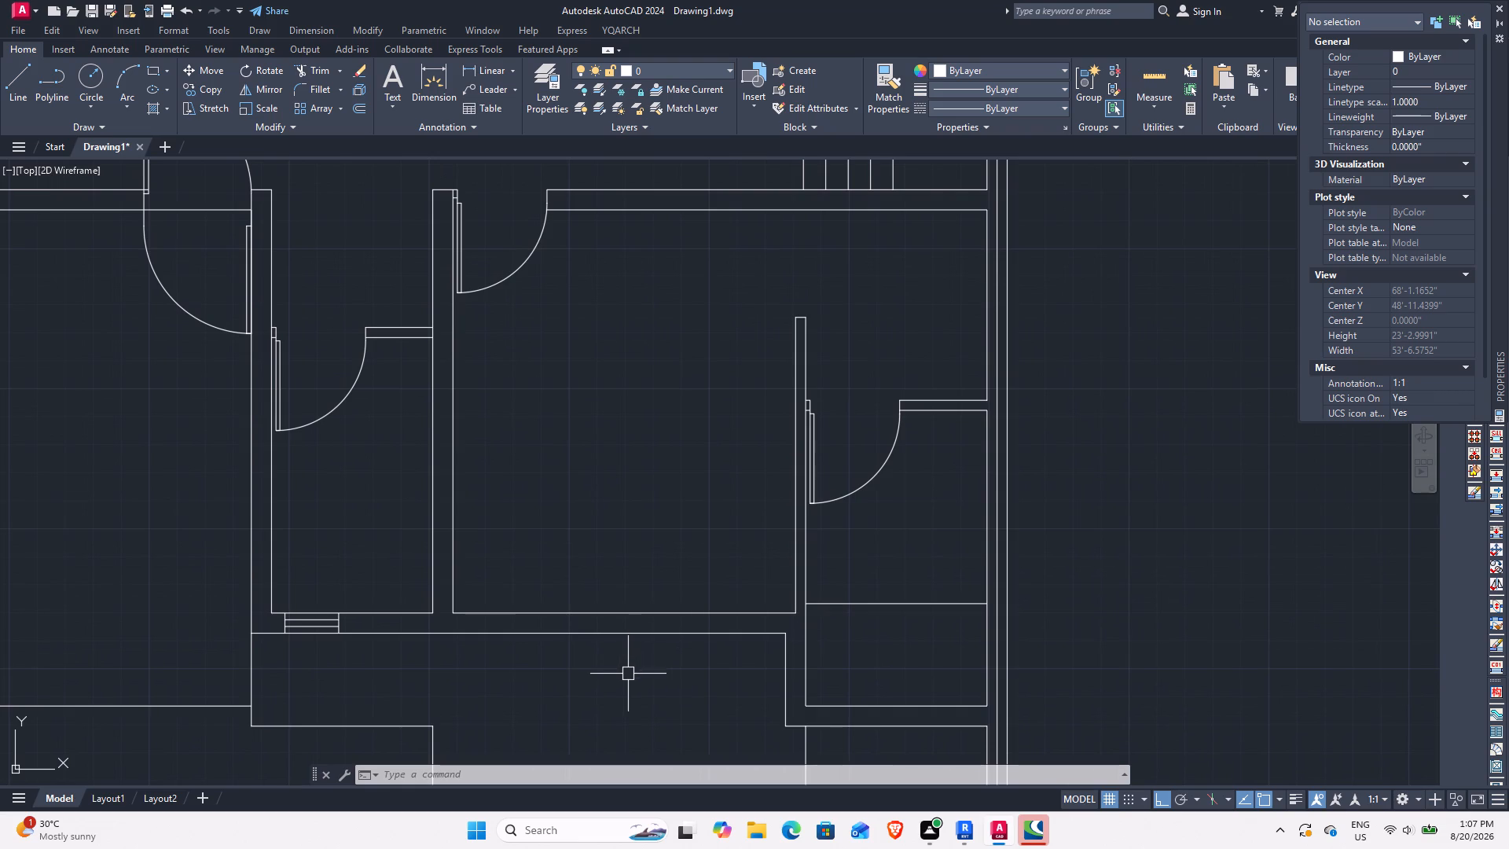
{"action": "scroll", "coordinate": [509, 635], "scroll_direction": "up", "scroll_amount": 2}
{"action": "middle_click_drag", "start_coordinate": [475, 623], "coordinate": [539, 670]}
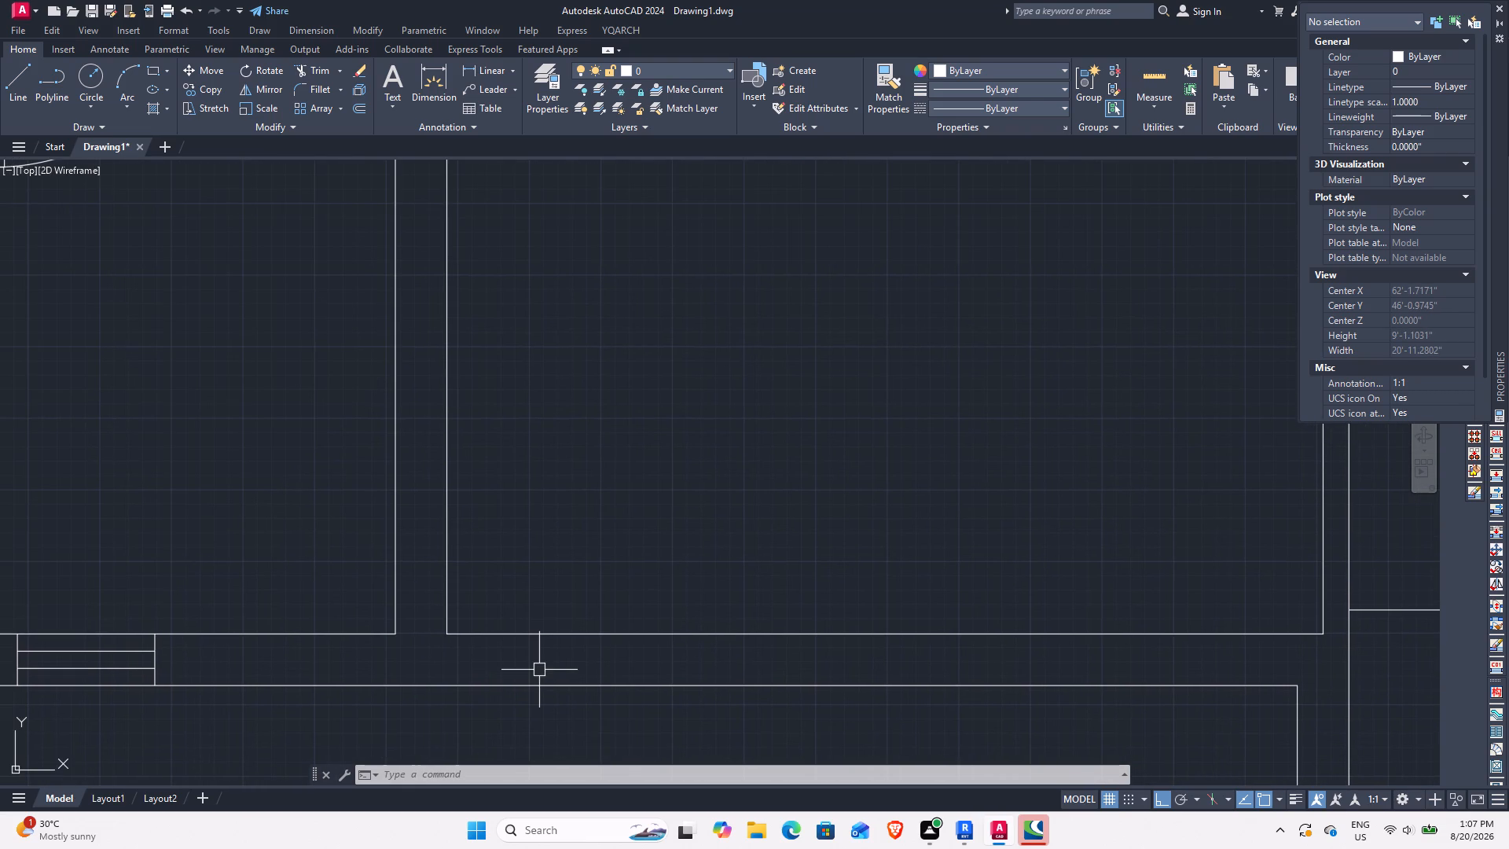
{"action": "type", "text": "L"}
{"action": "key", "text": "space"}
{"action": "left_click", "coordinate": [446, 640]}
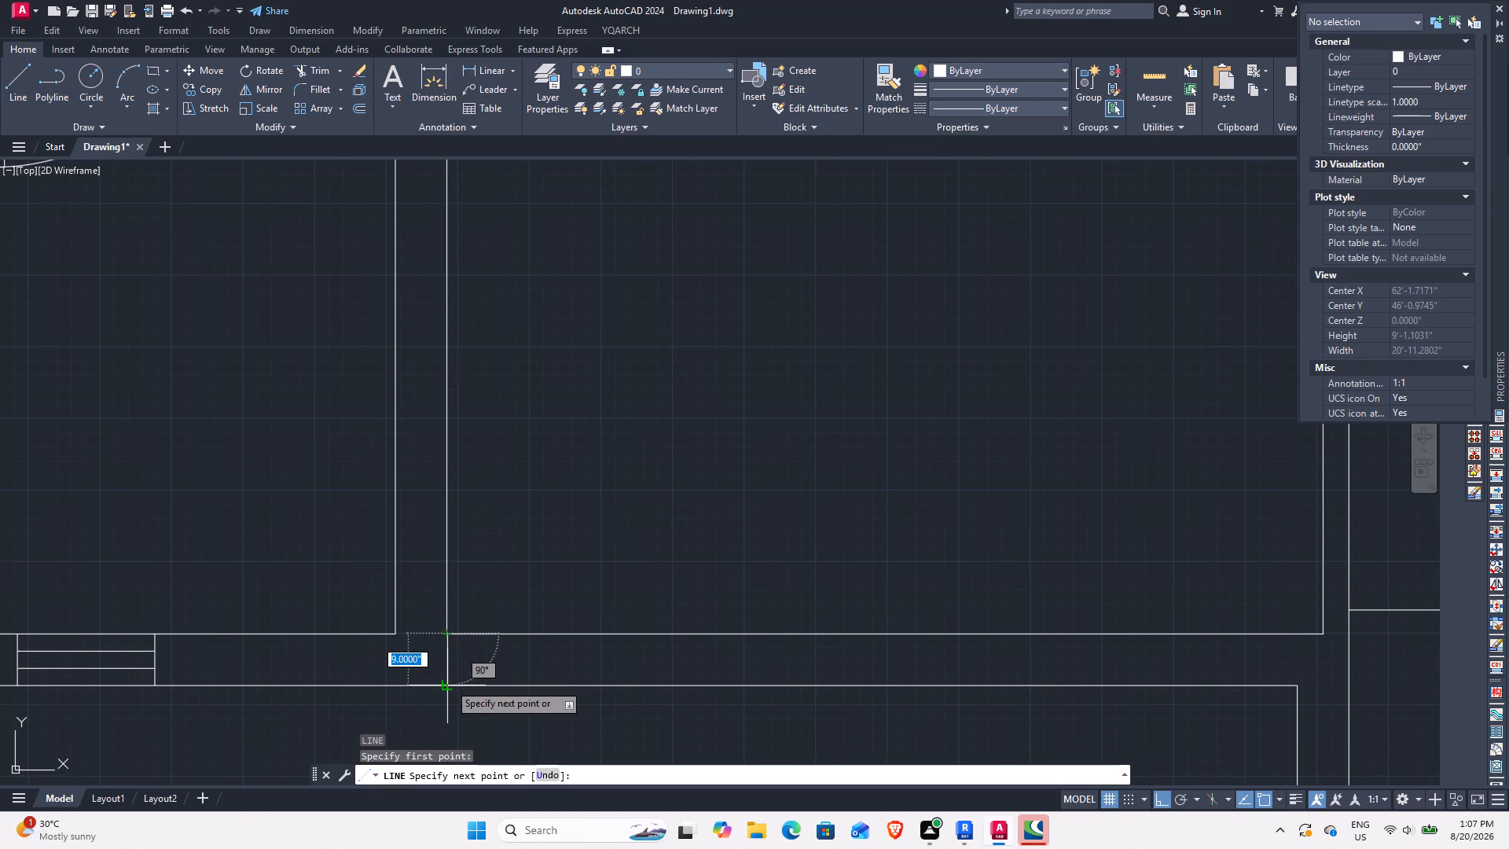
{"action": "left_click", "coordinate": [449, 683]}
{"action": "key", "text": "space"}
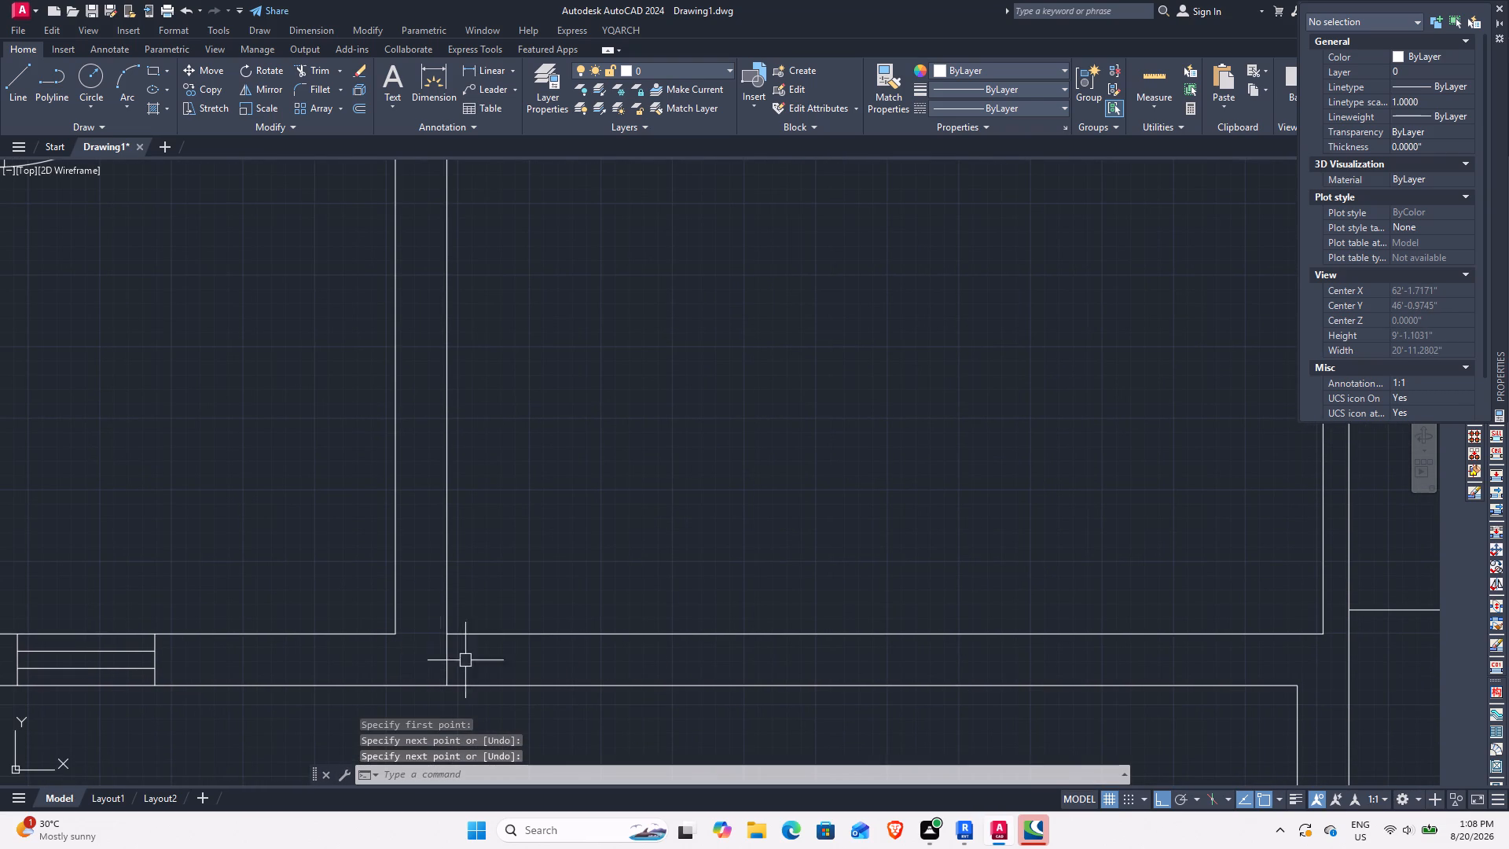
Move that short line 2.5' right along the larger room's lower wall as its first window jamb.
{"action": "left_click", "coordinate": [450, 652]}
{"action": "type", "text": "M"}
{"action": "key", "text": "space"}
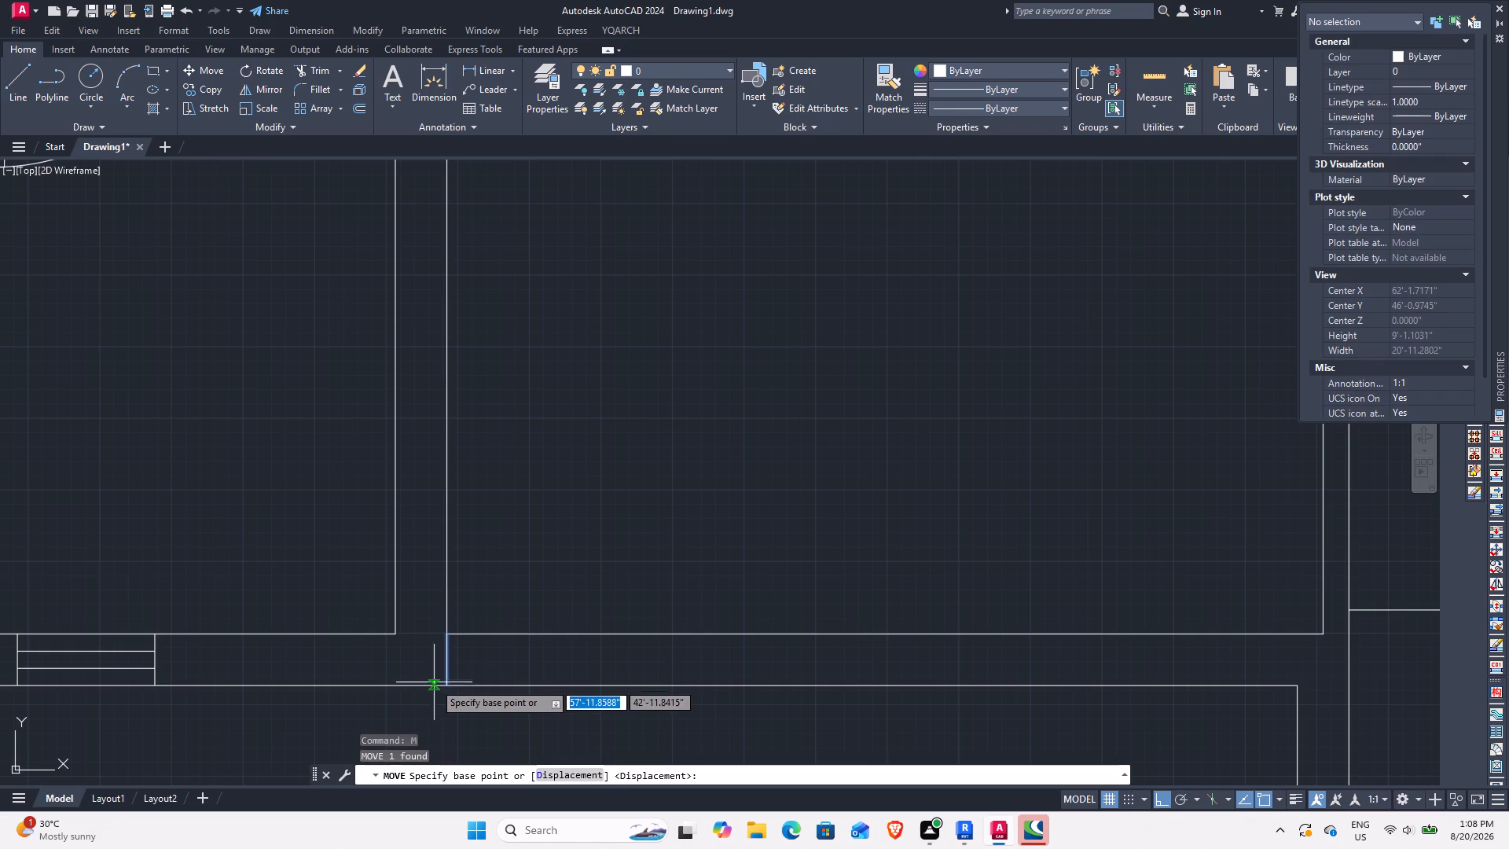
{"action": "left_click", "coordinate": [443, 687]}
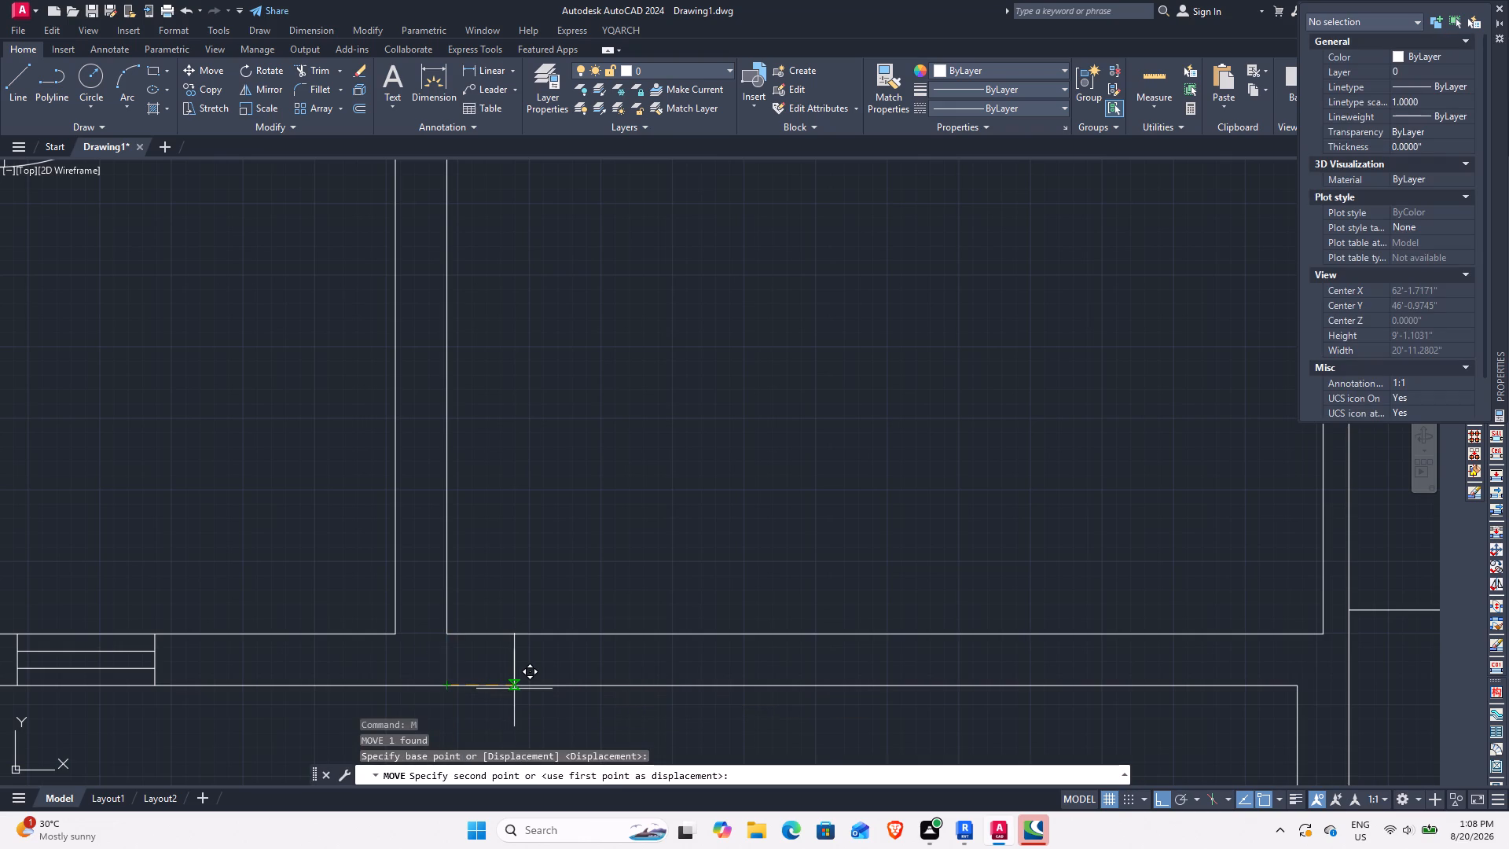
{"action": "type", "text": "2.5'"}
{"action": "key", "text": "Return"}
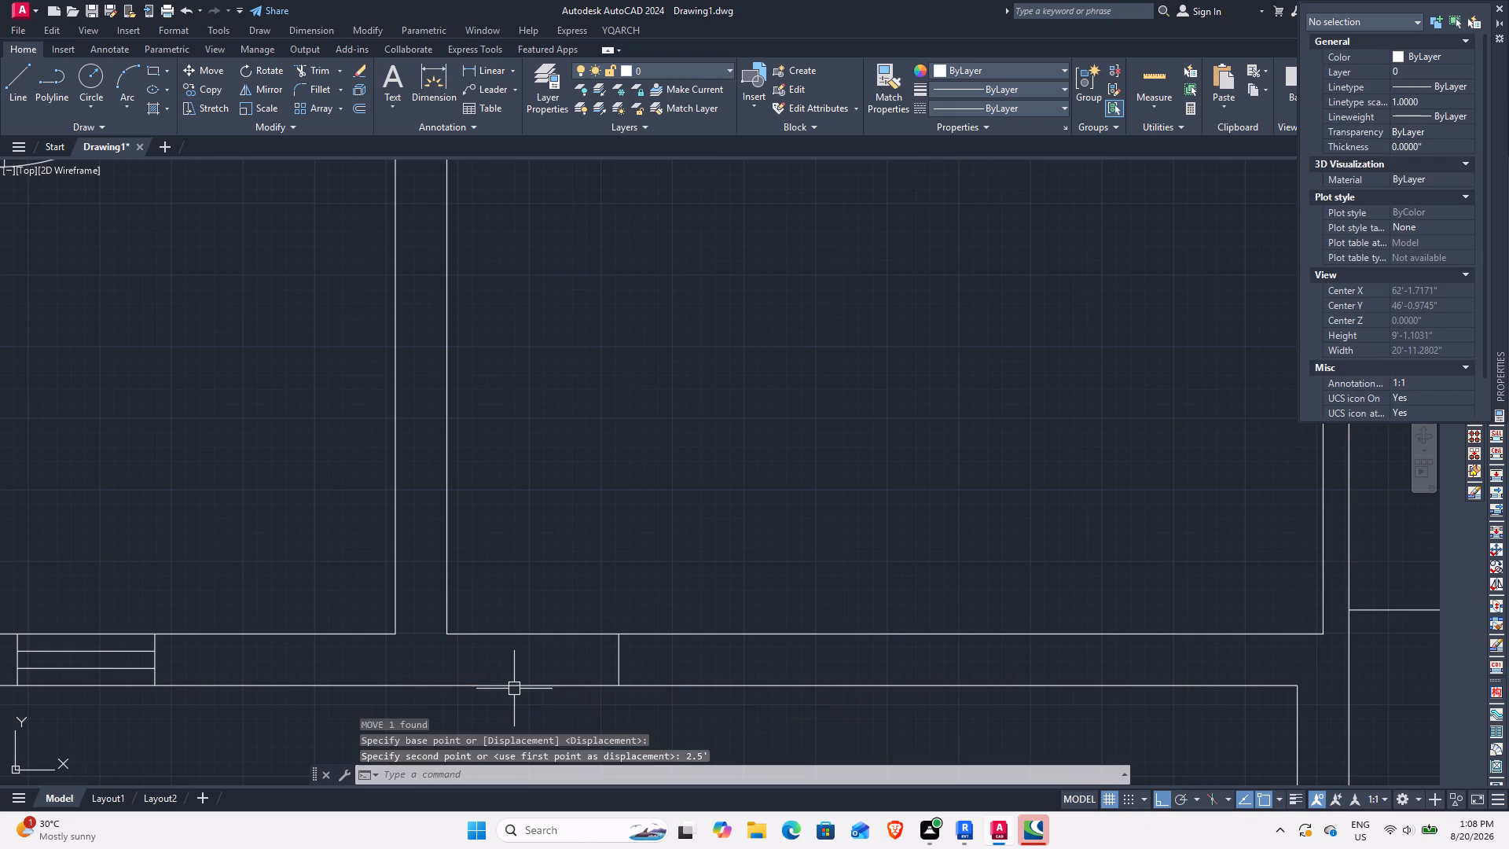
{"action": "scroll", "coordinate": [654, 688], "scroll_direction": "down", "scroll_amount": 2}
{"action": "middle_click_drag", "start_coordinate": [879, 667], "coordinate": [764, 648]}
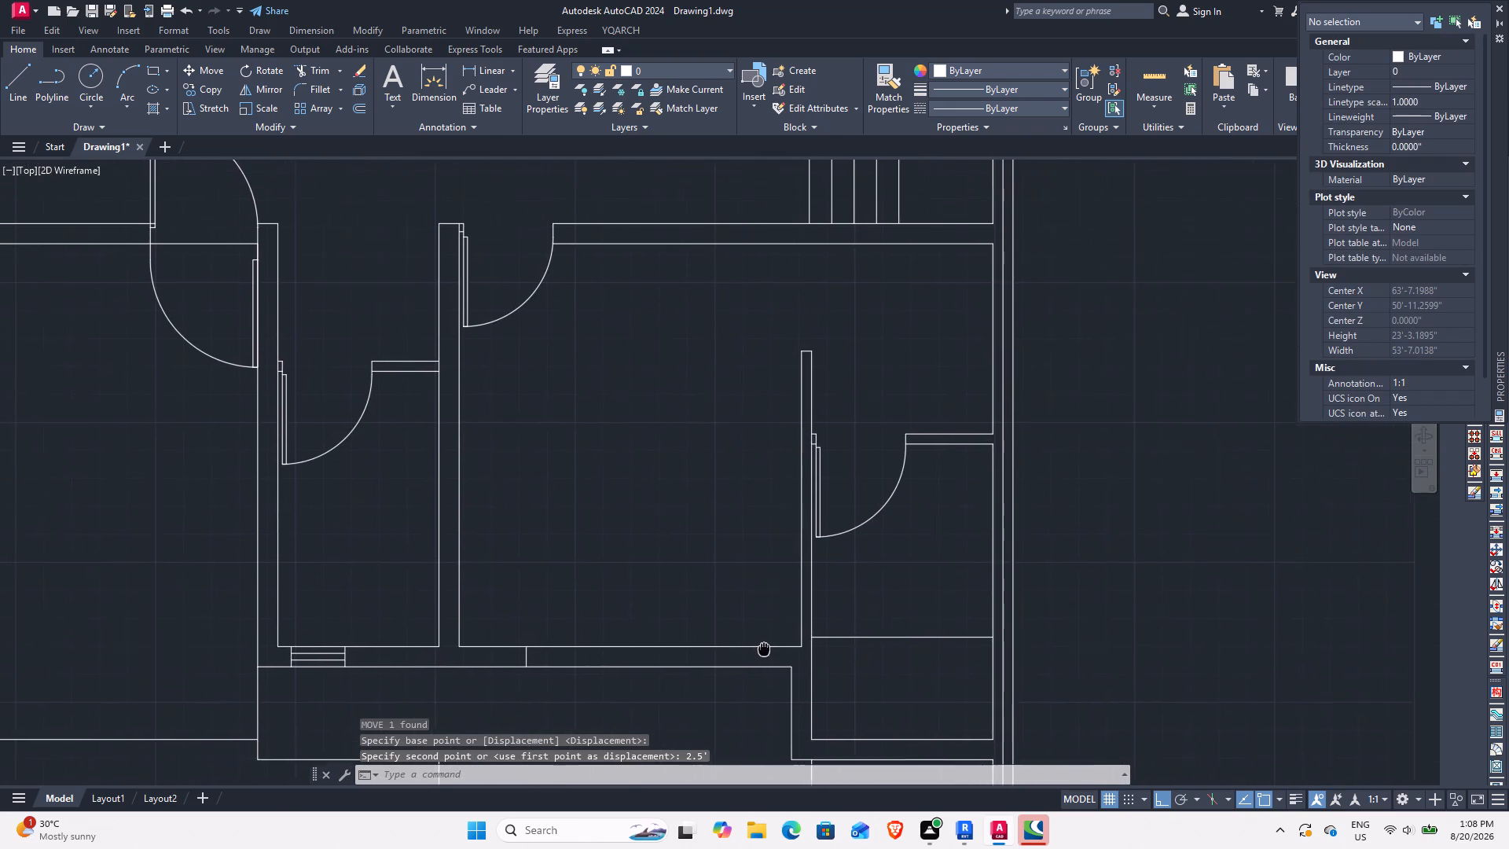
Copy the window jamb line about 7'-9" to the right along the larger room's lower wall as the second jamb.
{"action": "middle_click_drag", "start_coordinate": [764, 648], "coordinate": [801, 616]}
{"action": "scroll", "coordinate": [755, 667], "scroll_direction": "up", "scroll_amount": 1}
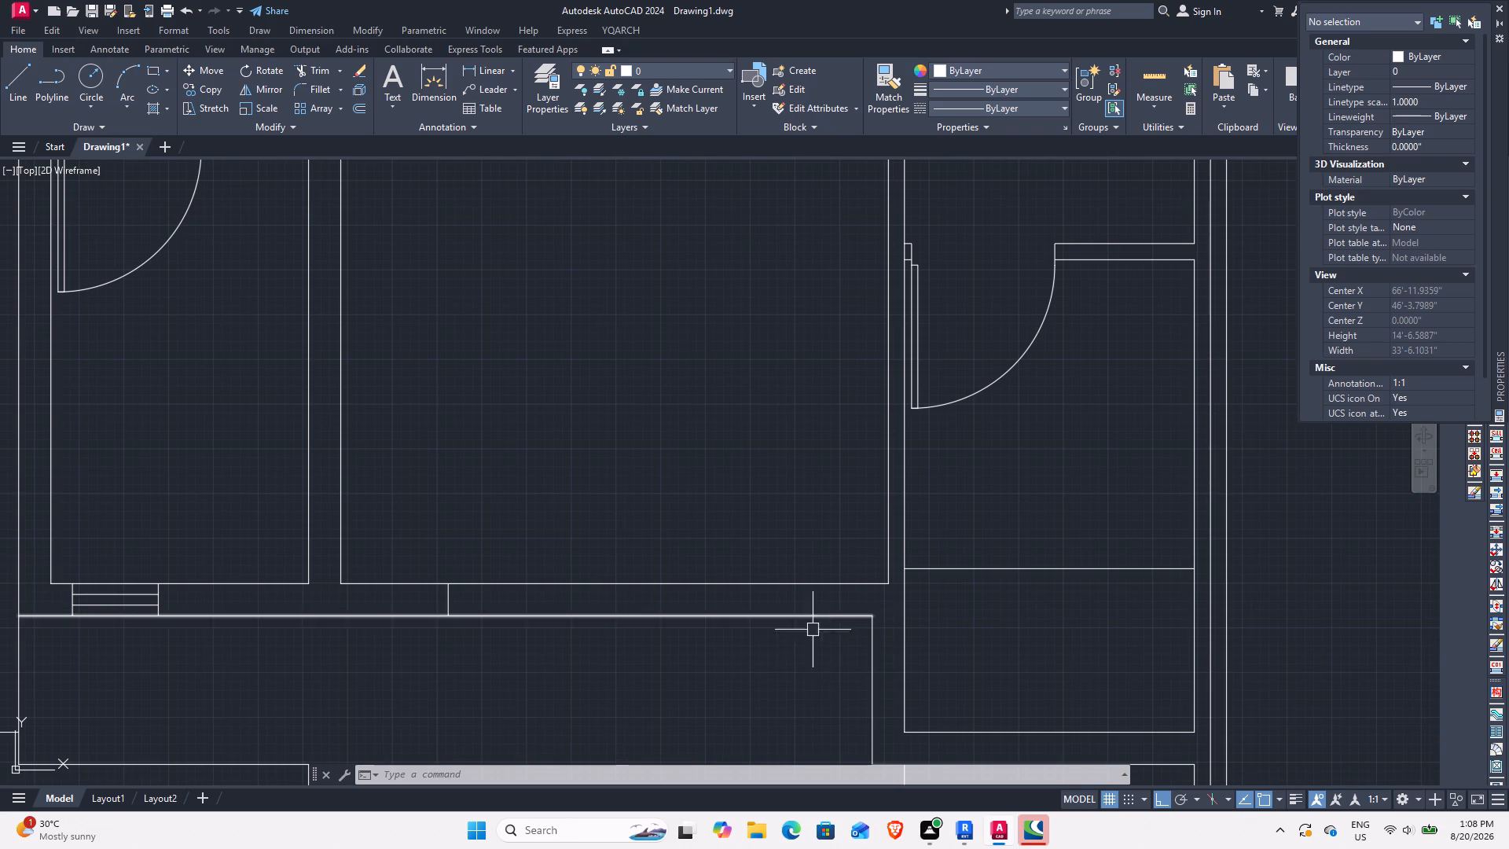
{"action": "left_click", "coordinate": [446, 607]}
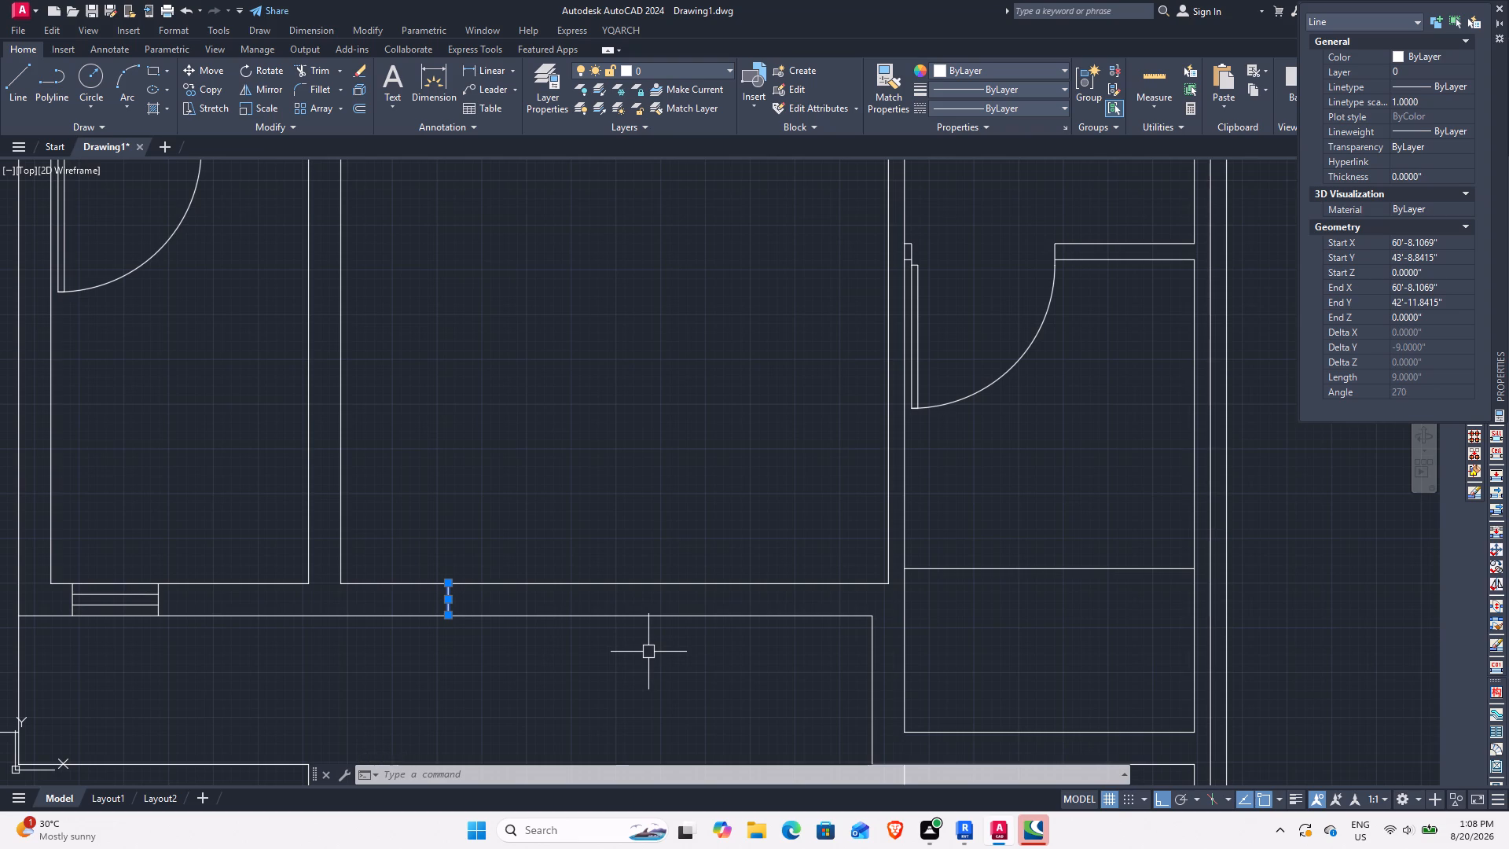
{"action": "left_click", "coordinate": [201, 84]}
{"action": "left_click", "coordinate": [442, 589]}
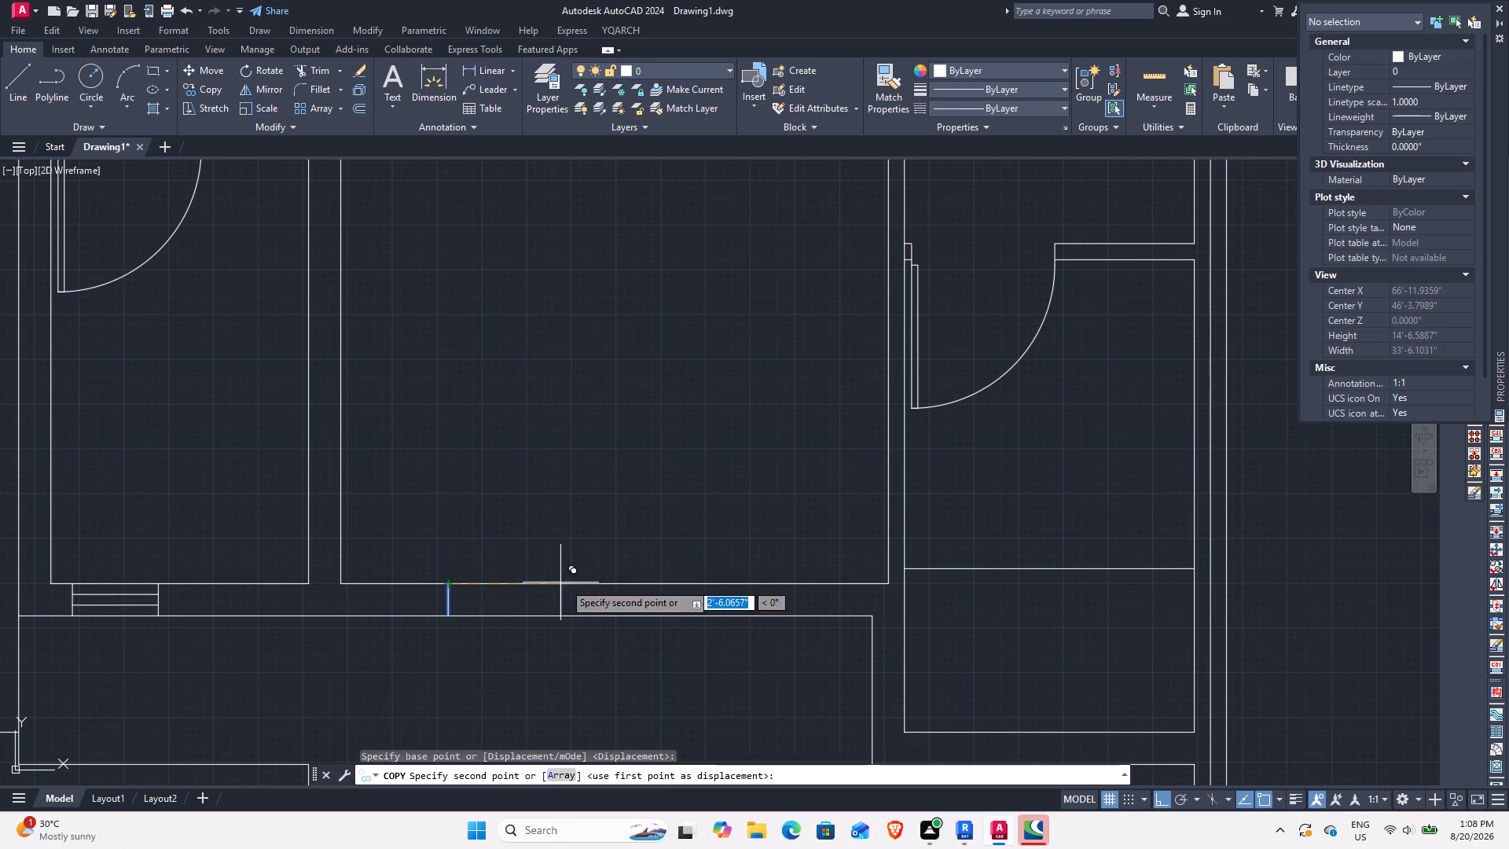
{"action": "left_click", "coordinate": [780, 590]}
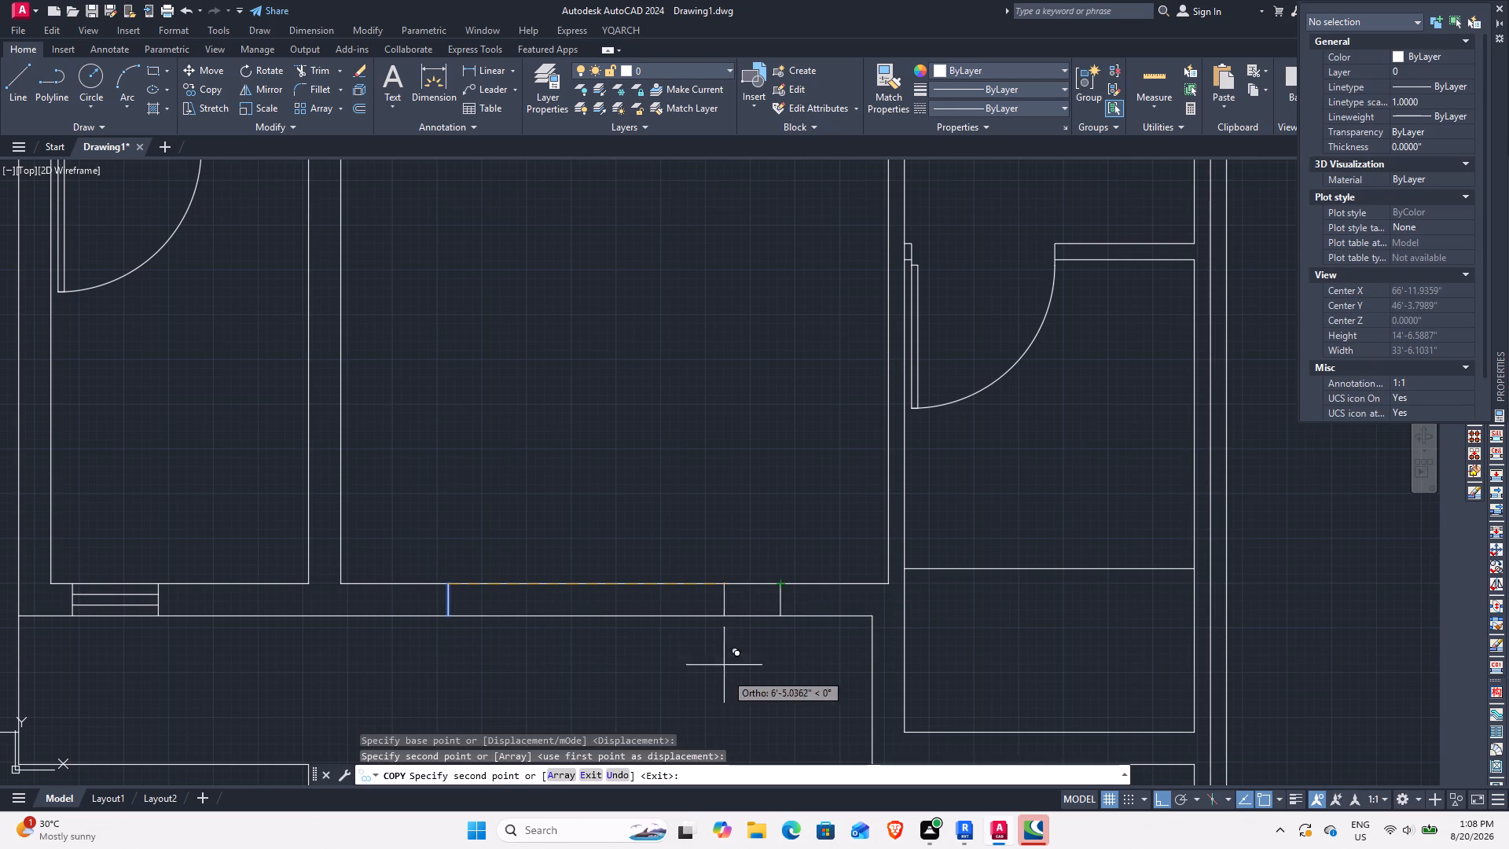
{"action": "key", "text": "Escape"}
Draw a 5' by 2" rectangle extending right from the midpoint of the first jamb as a sliding window panel.
{"action": "middle_click_drag", "start_coordinate": [656, 646], "coordinate": [811, 617]}
{"action": "scroll", "coordinate": [740, 613], "scroll_direction": "up", "scroll_amount": 1}
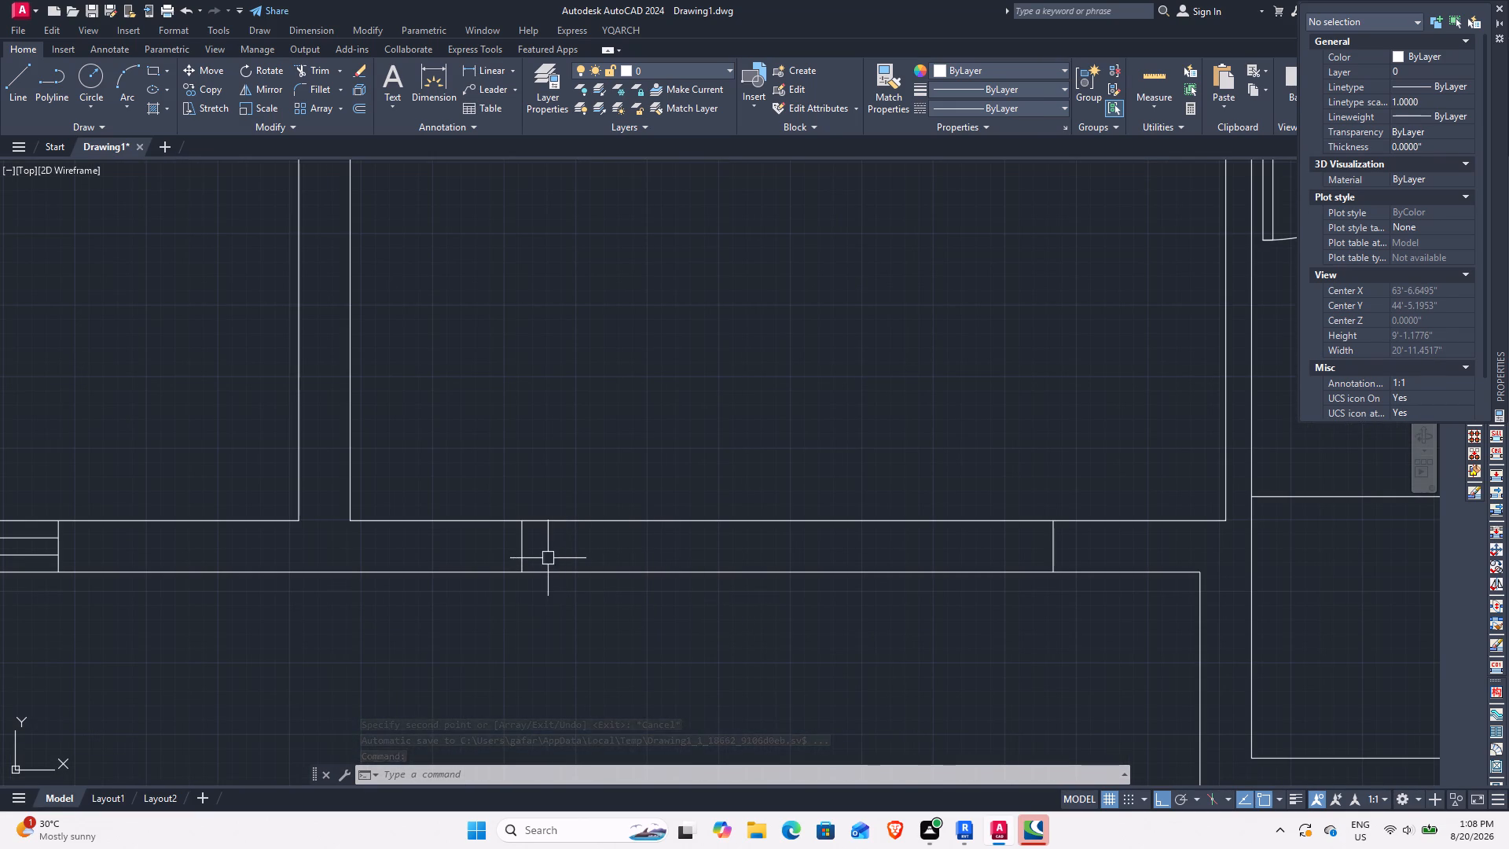
{"action": "type", "text": "REC"}
{"action": "key", "text": "space"}
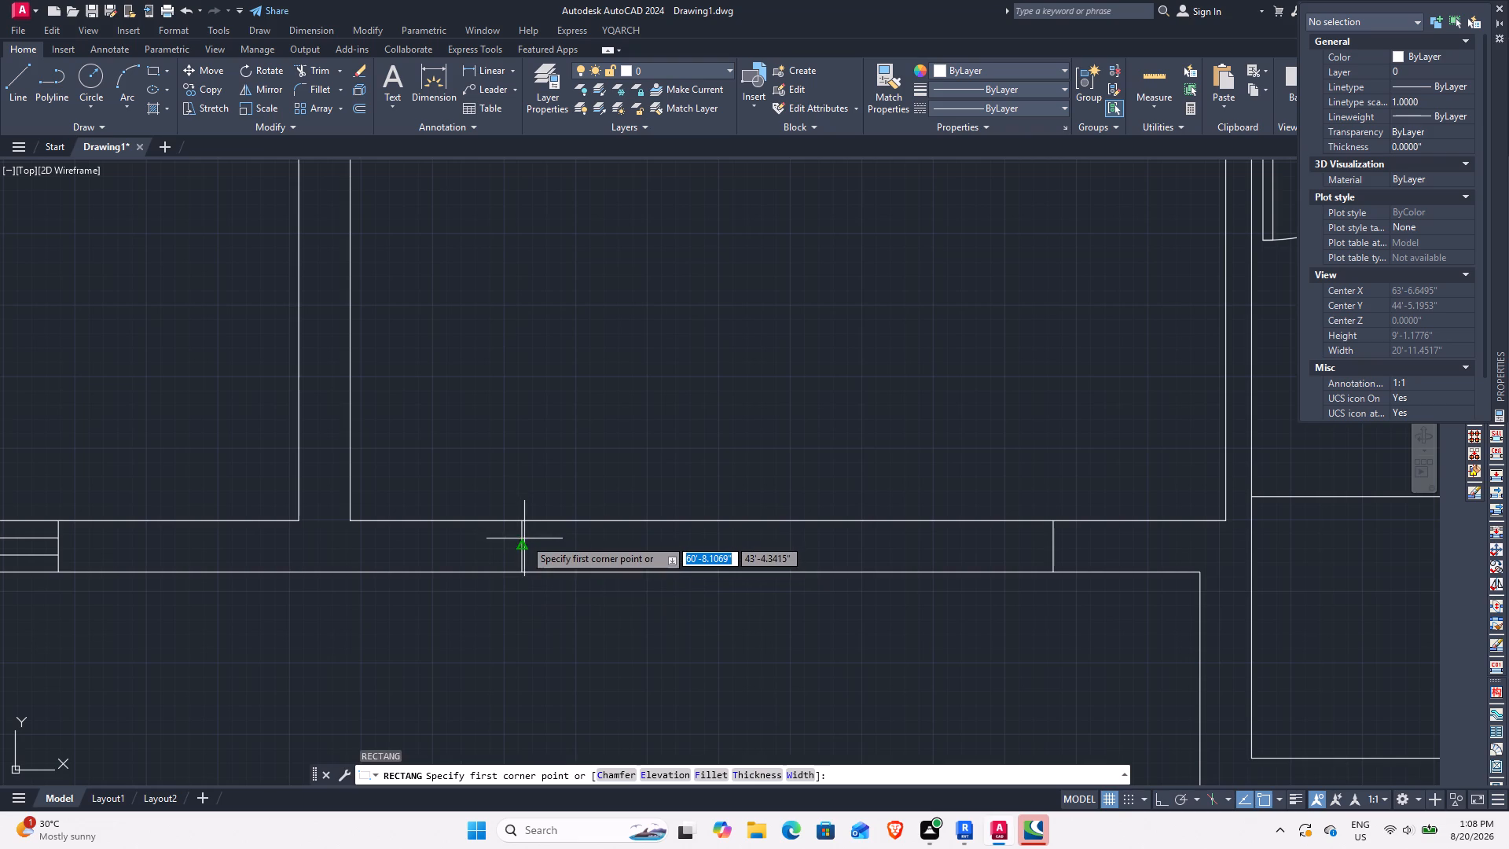
{"action": "scroll", "coordinate": [524, 538], "scroll_direction": "up", "scroll_amount": 2}
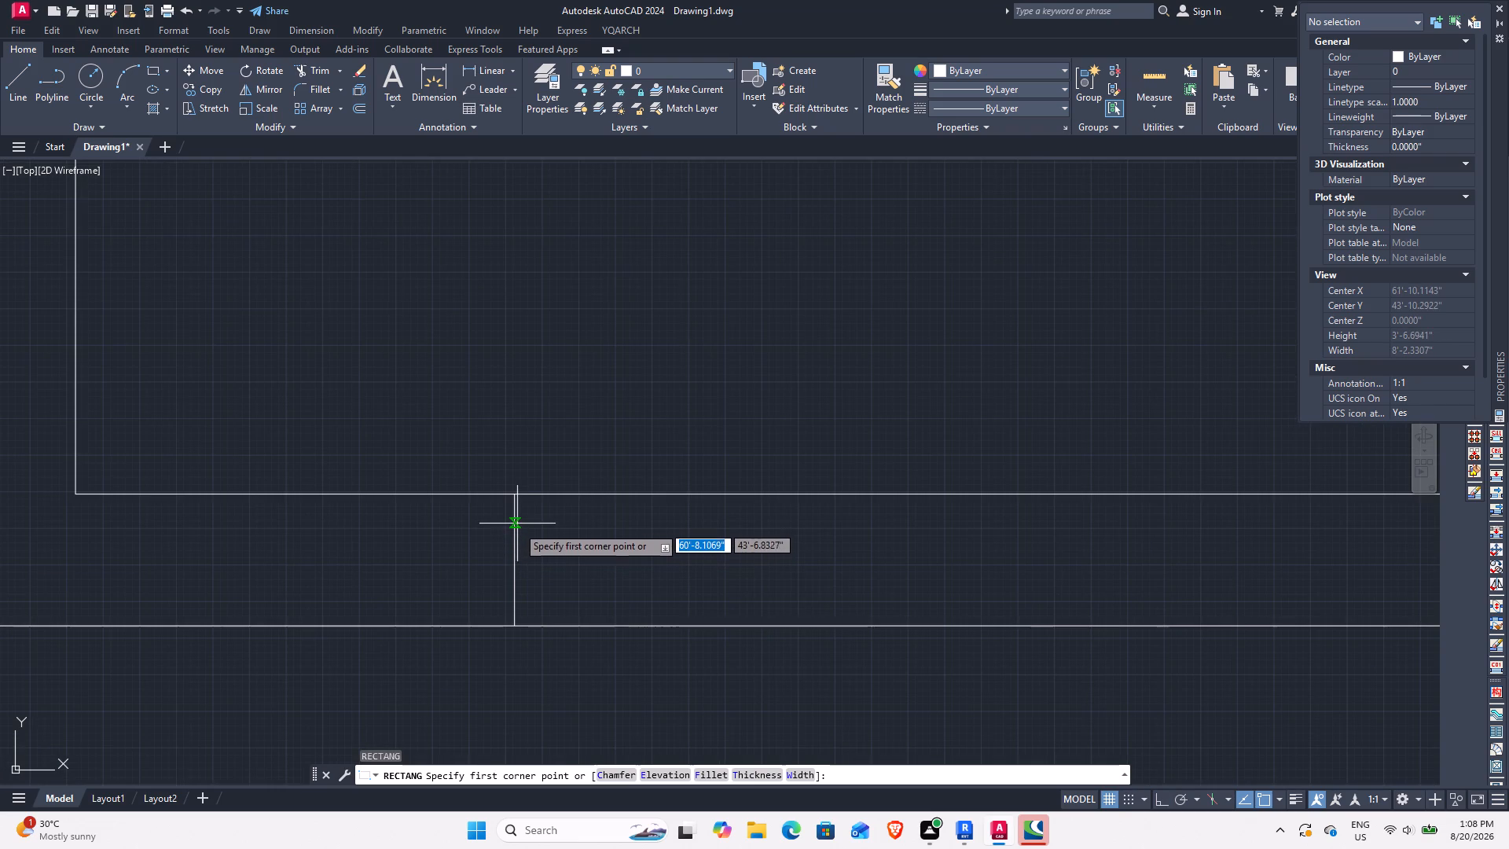
{"action": "left_click", "coordinate": [517, 556]}
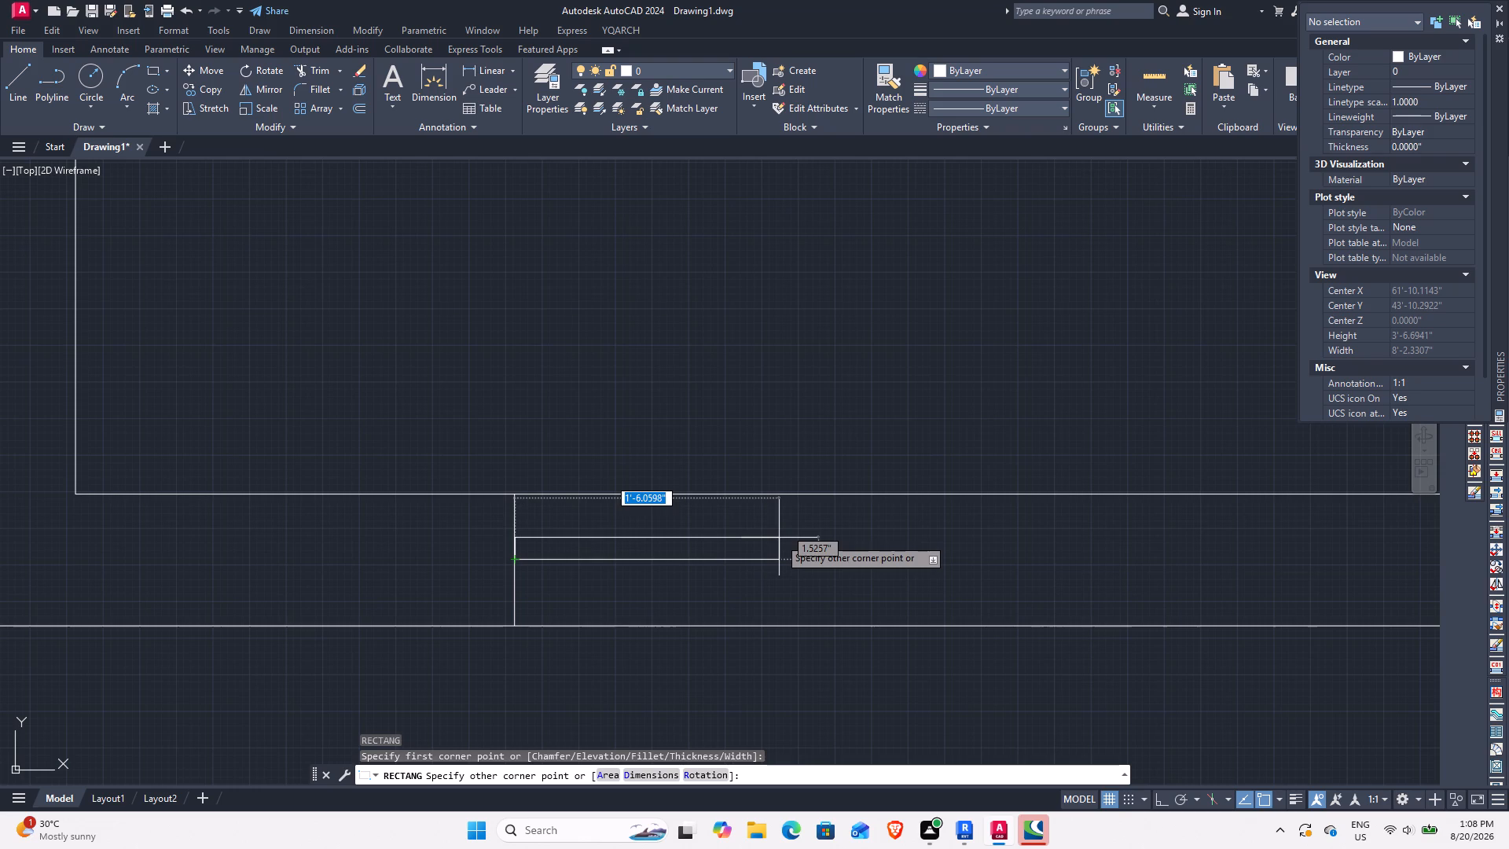
{"action": "key", "text": "d"}
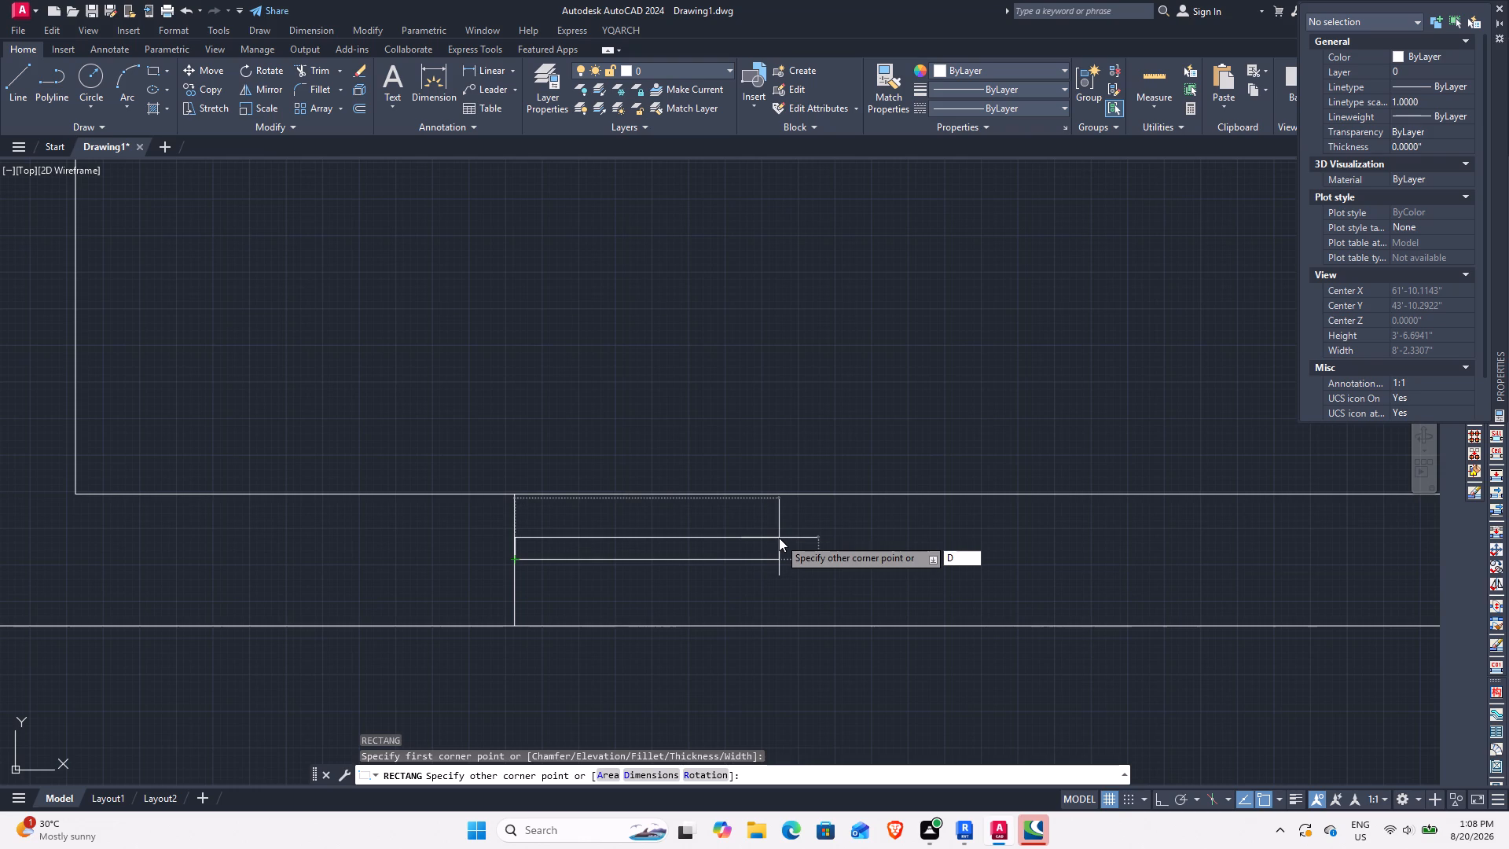
{"action": "key", "text": "space"}
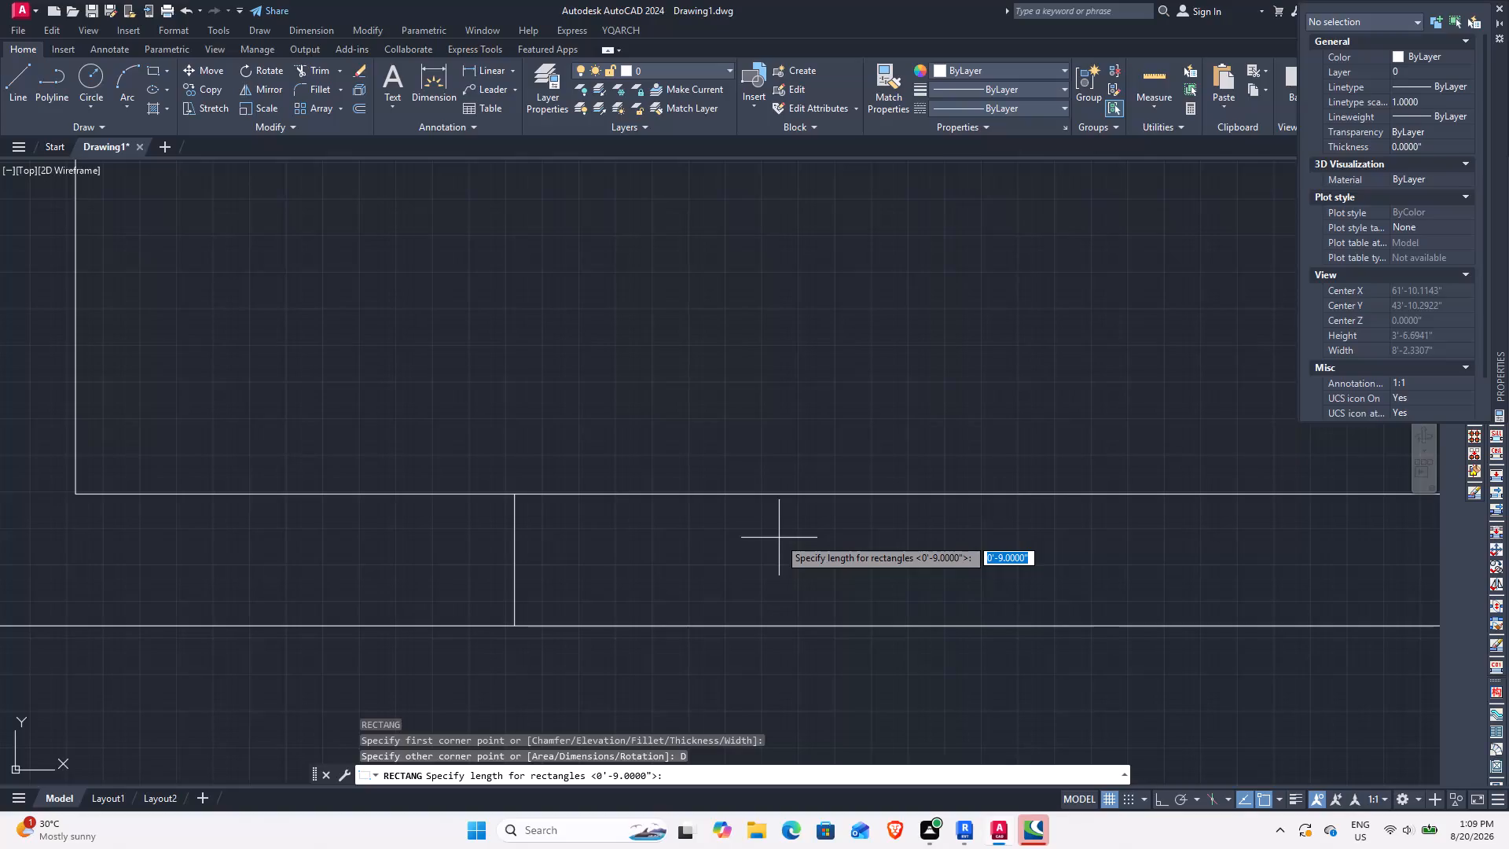
{"action": "key", "text": "5"}
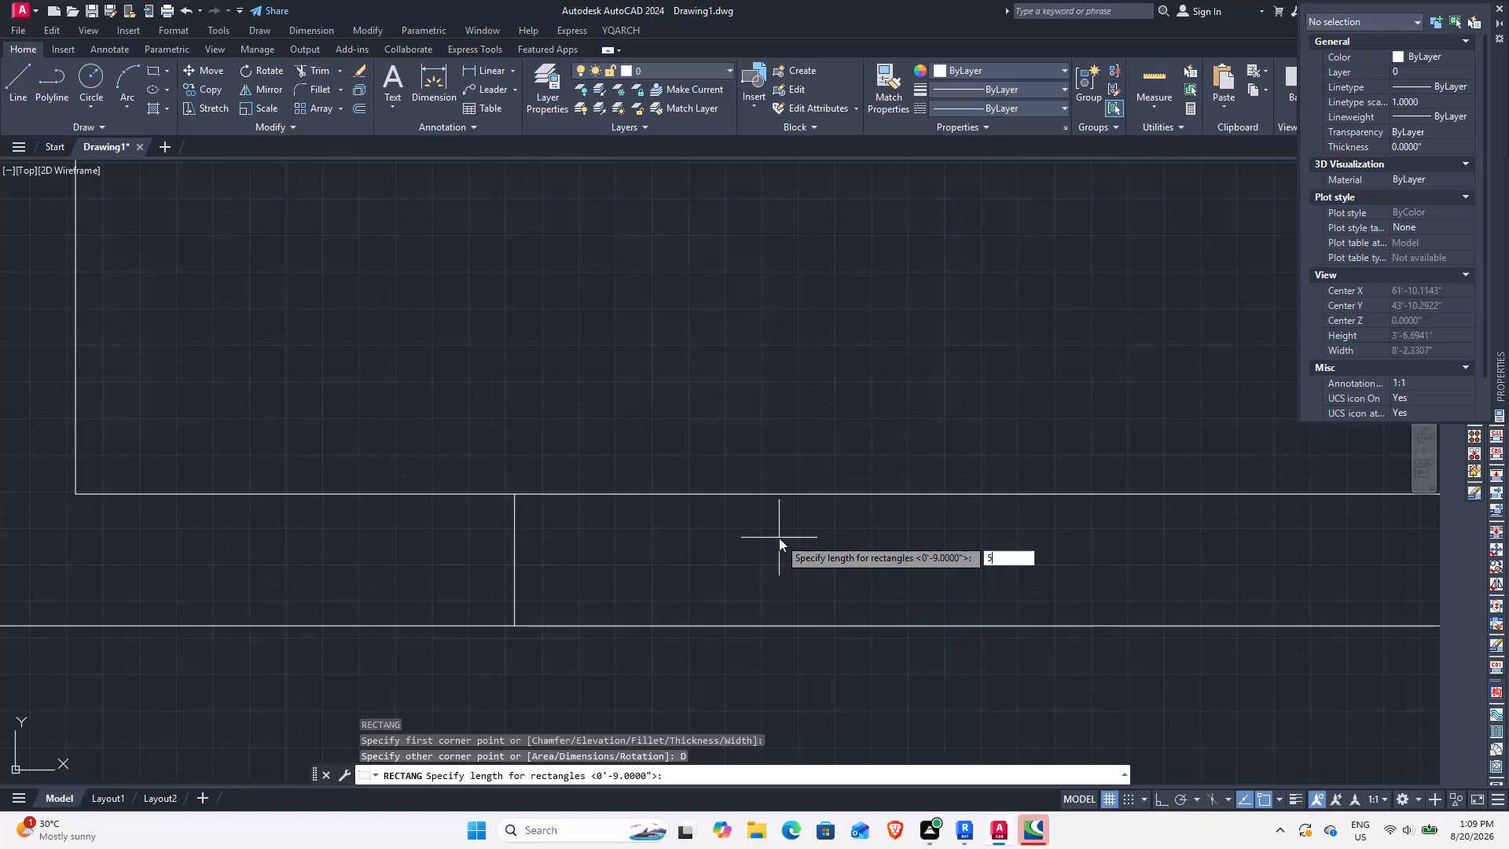
{"action": "key", "text": "apostrophe"}
{"action": "key", "text": "Return"}
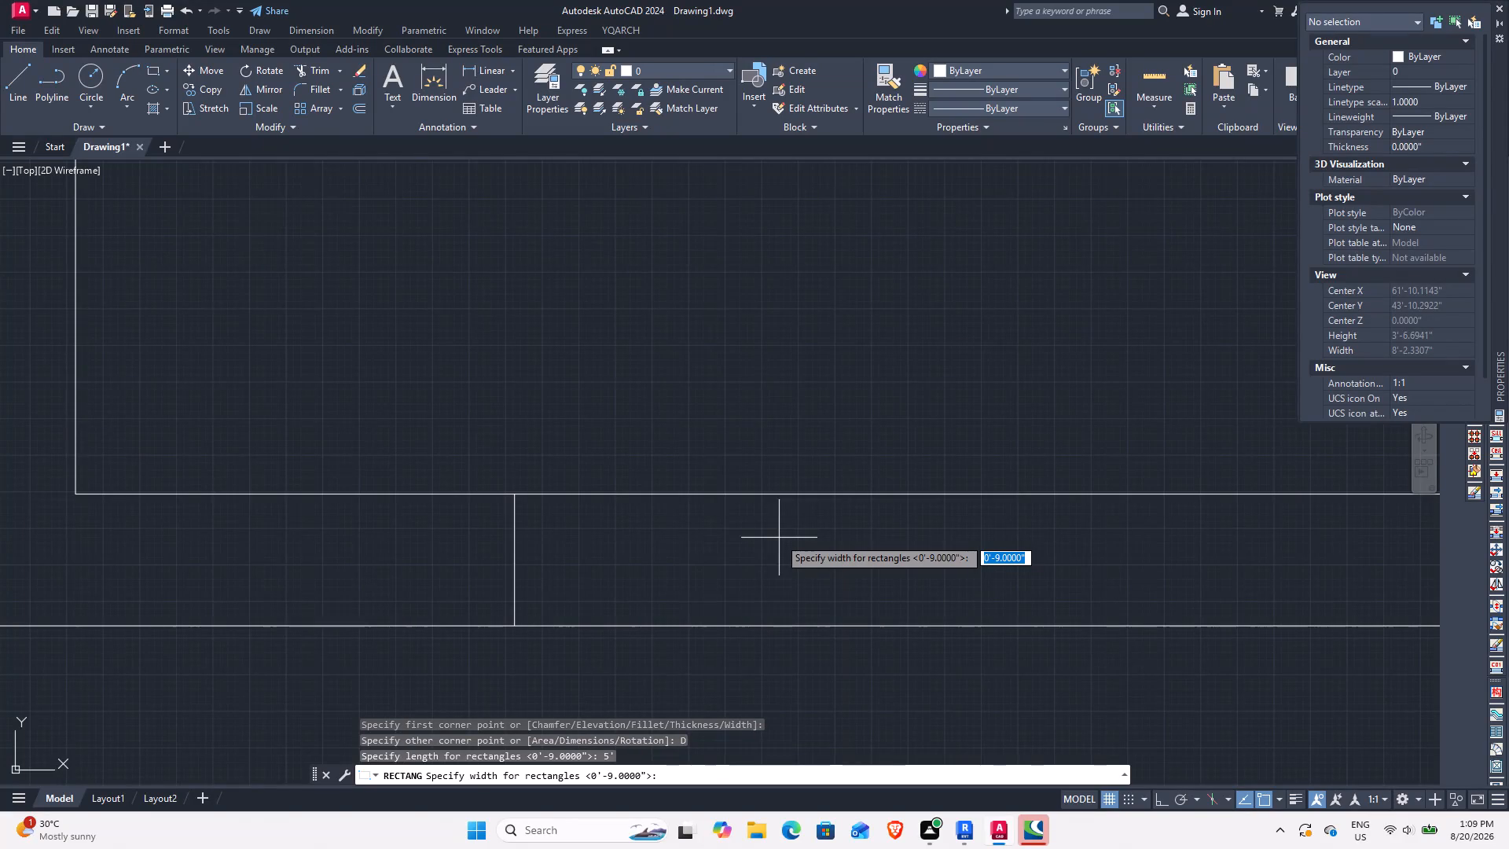
{"action": "key", "text": "2"}
{"action": "key", "text": "Return"}
{"action": "scroll", "coordinate": [832, 634], "scroll_direction": "down", "scroll_amount": 2}
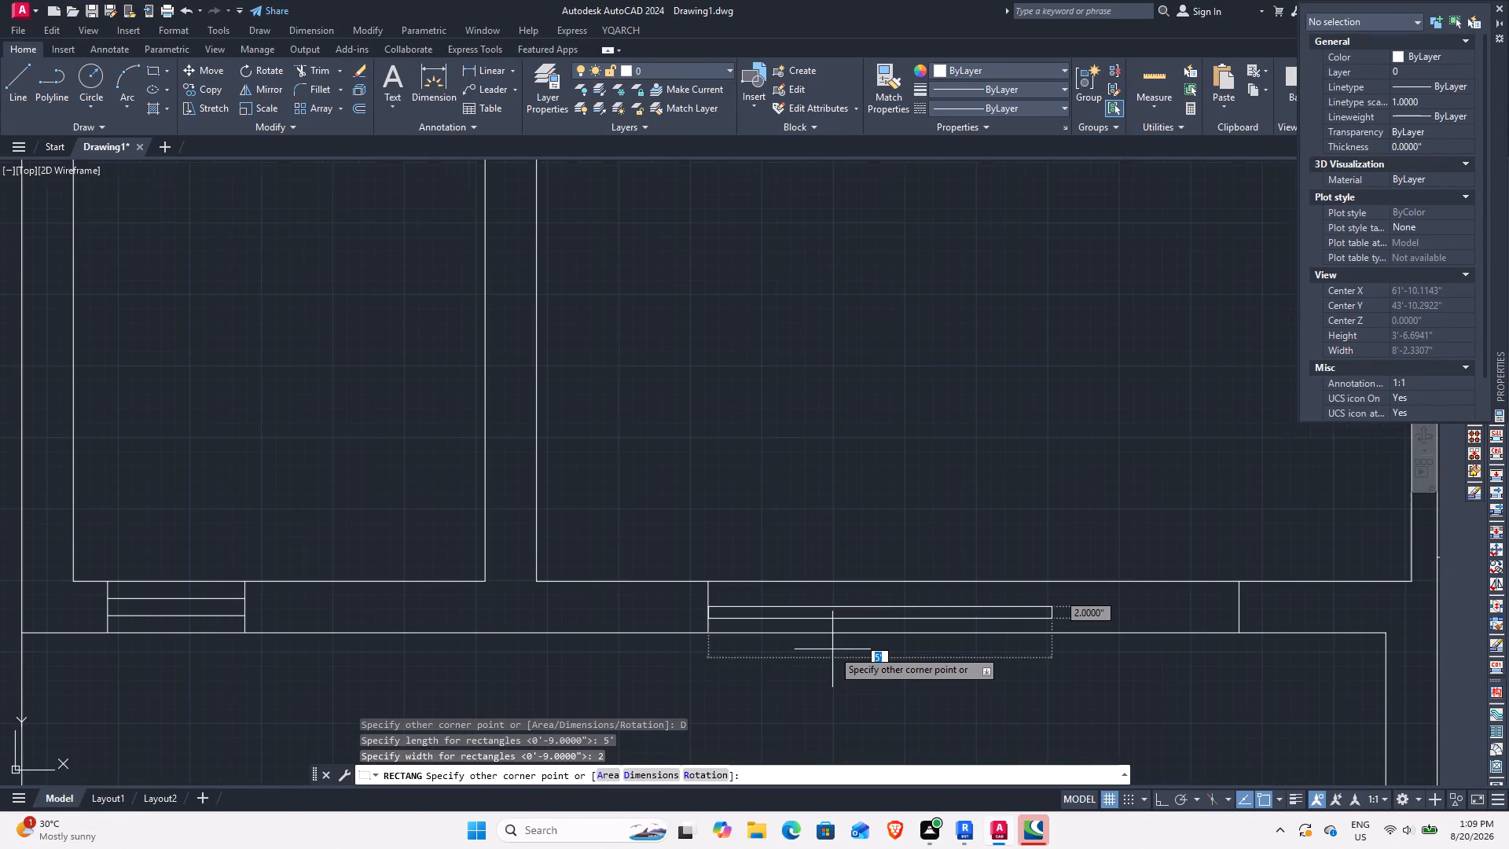
{"action": "left_click", "coordinate": [841, 579]}
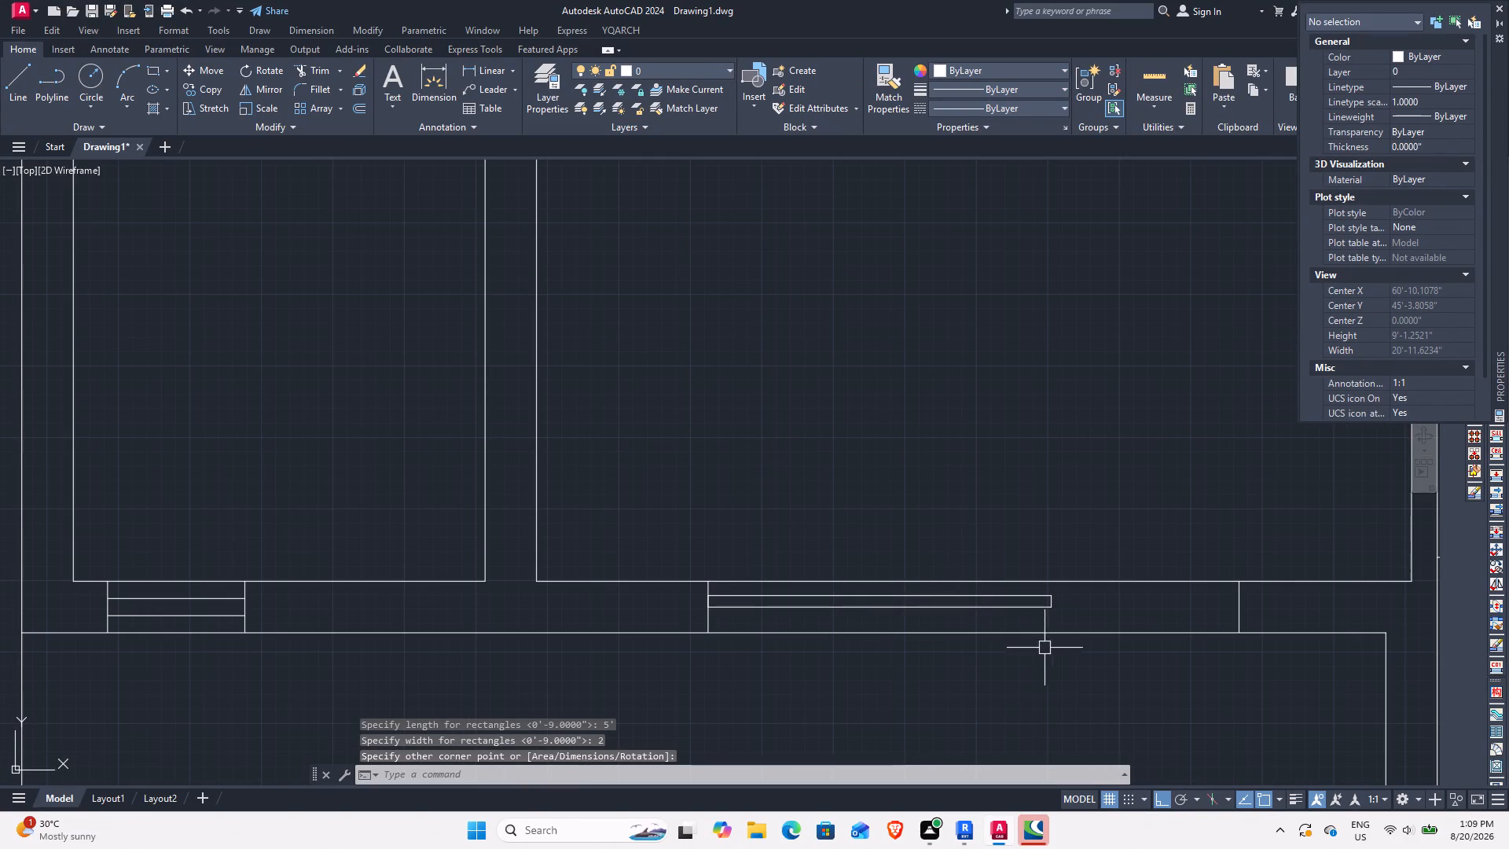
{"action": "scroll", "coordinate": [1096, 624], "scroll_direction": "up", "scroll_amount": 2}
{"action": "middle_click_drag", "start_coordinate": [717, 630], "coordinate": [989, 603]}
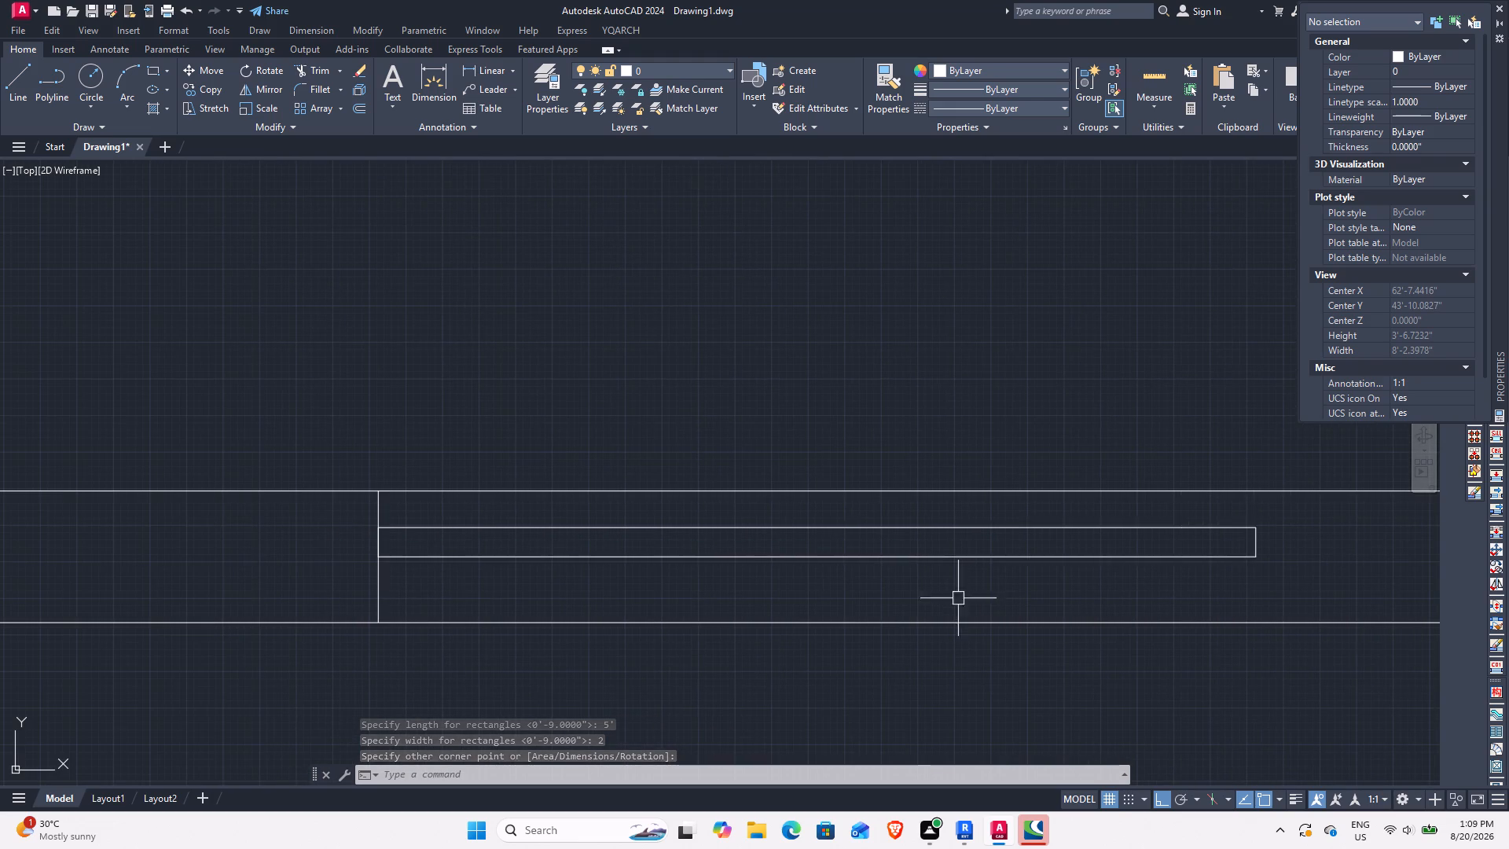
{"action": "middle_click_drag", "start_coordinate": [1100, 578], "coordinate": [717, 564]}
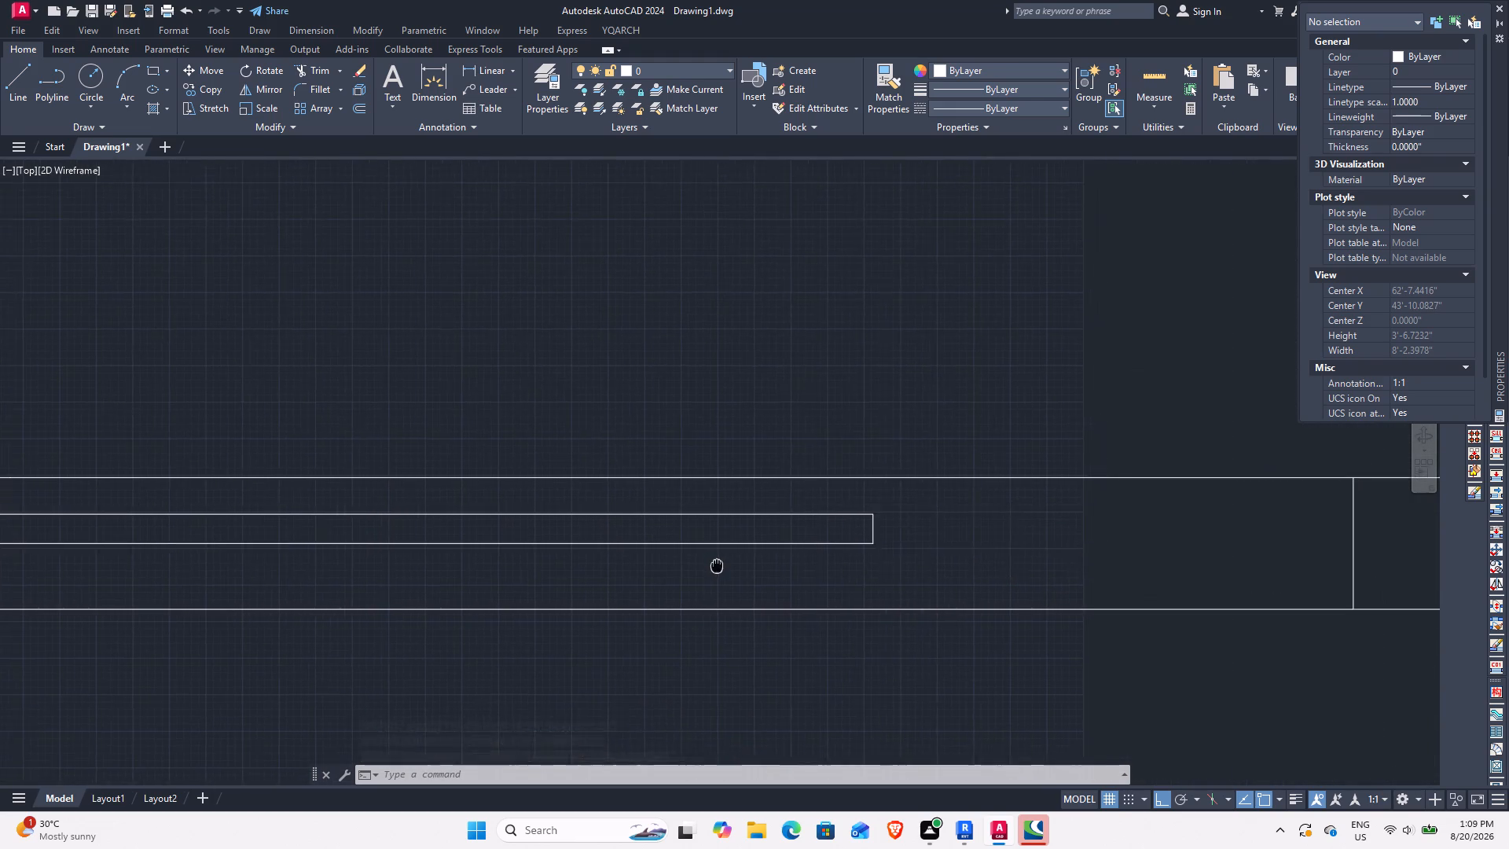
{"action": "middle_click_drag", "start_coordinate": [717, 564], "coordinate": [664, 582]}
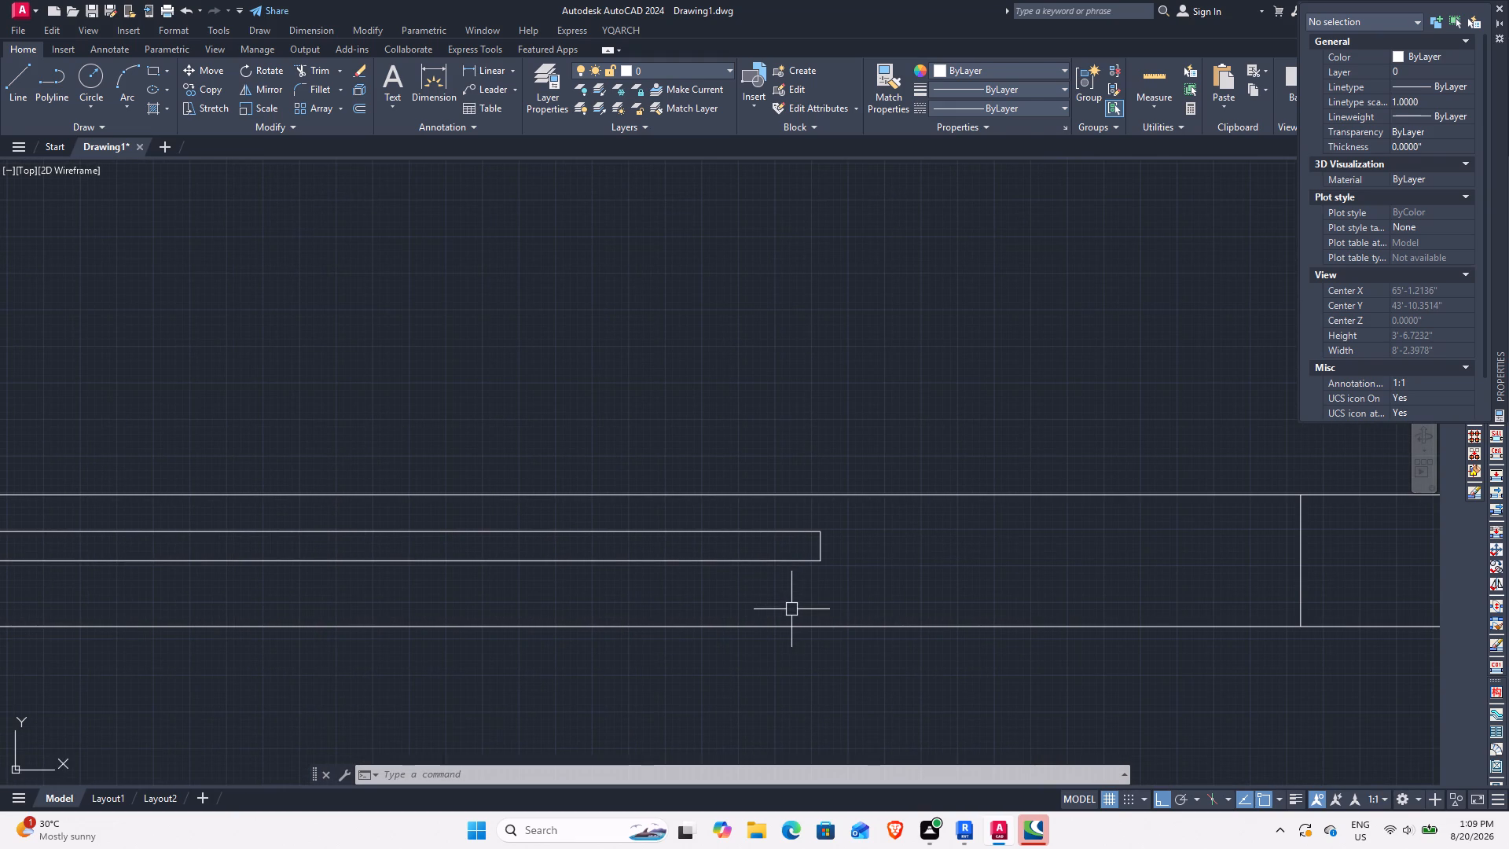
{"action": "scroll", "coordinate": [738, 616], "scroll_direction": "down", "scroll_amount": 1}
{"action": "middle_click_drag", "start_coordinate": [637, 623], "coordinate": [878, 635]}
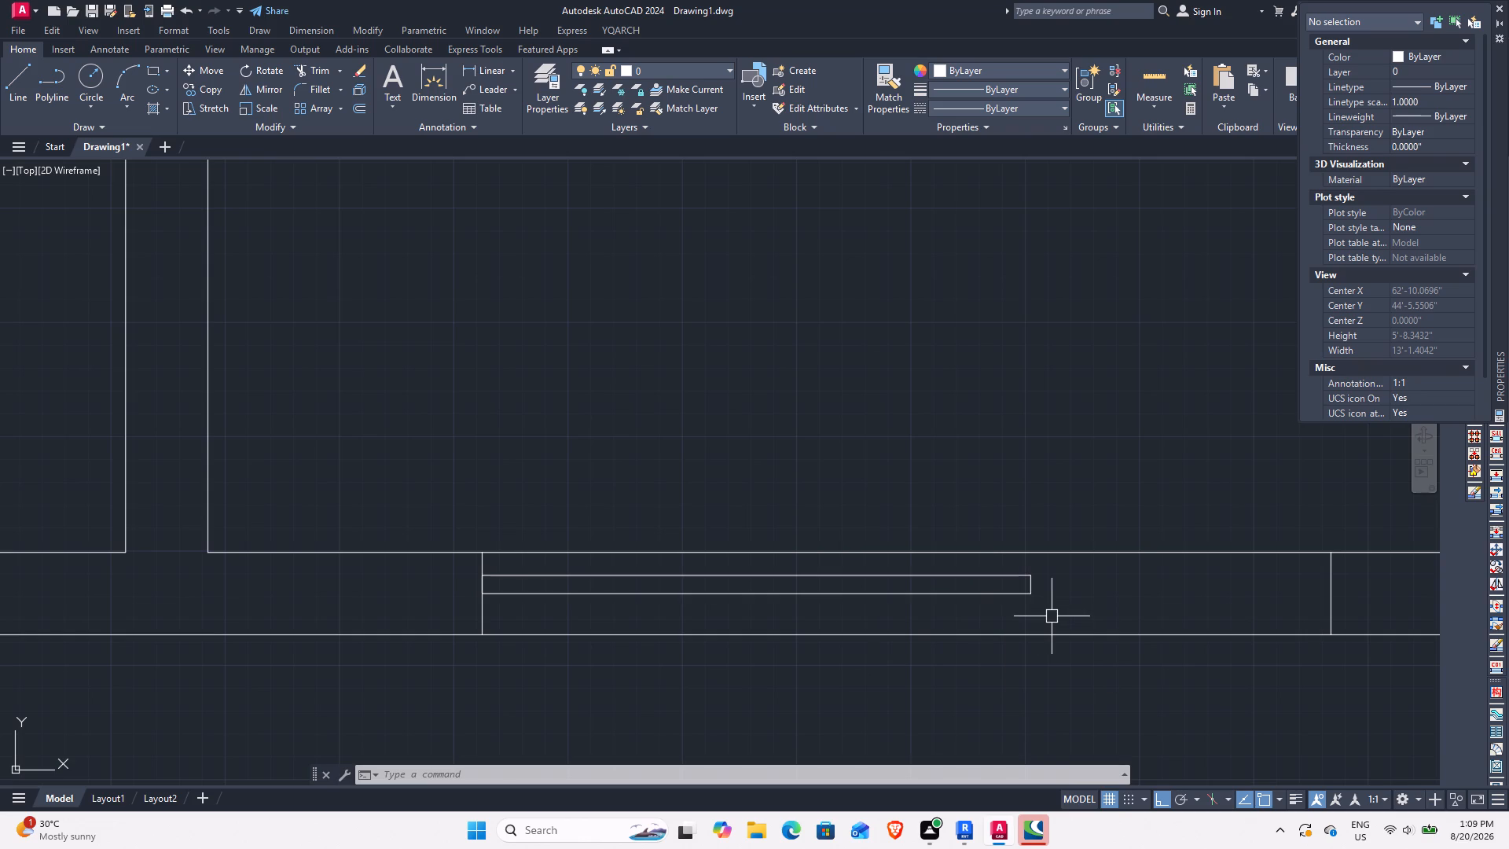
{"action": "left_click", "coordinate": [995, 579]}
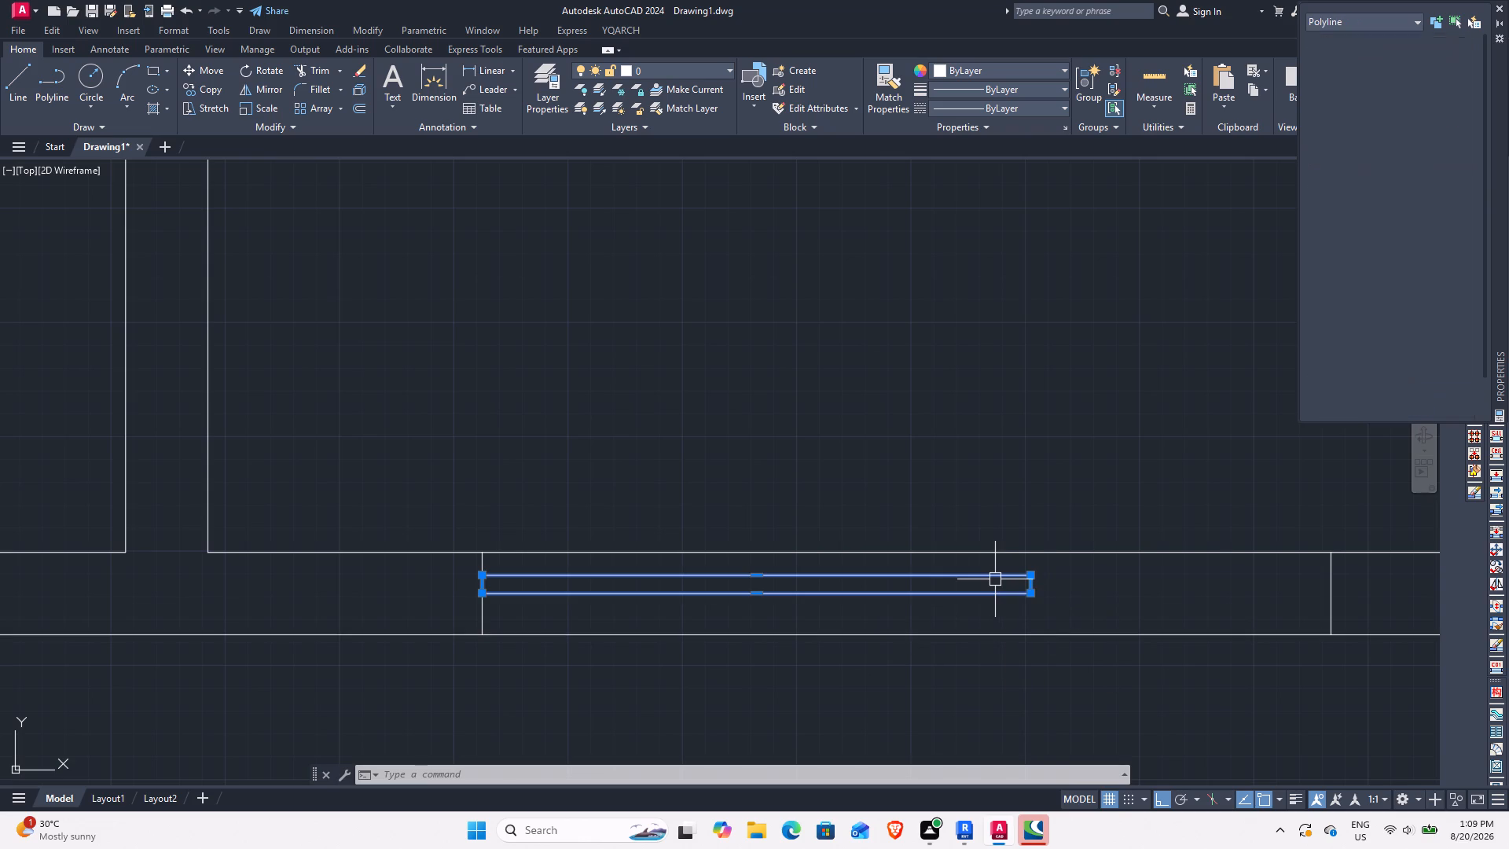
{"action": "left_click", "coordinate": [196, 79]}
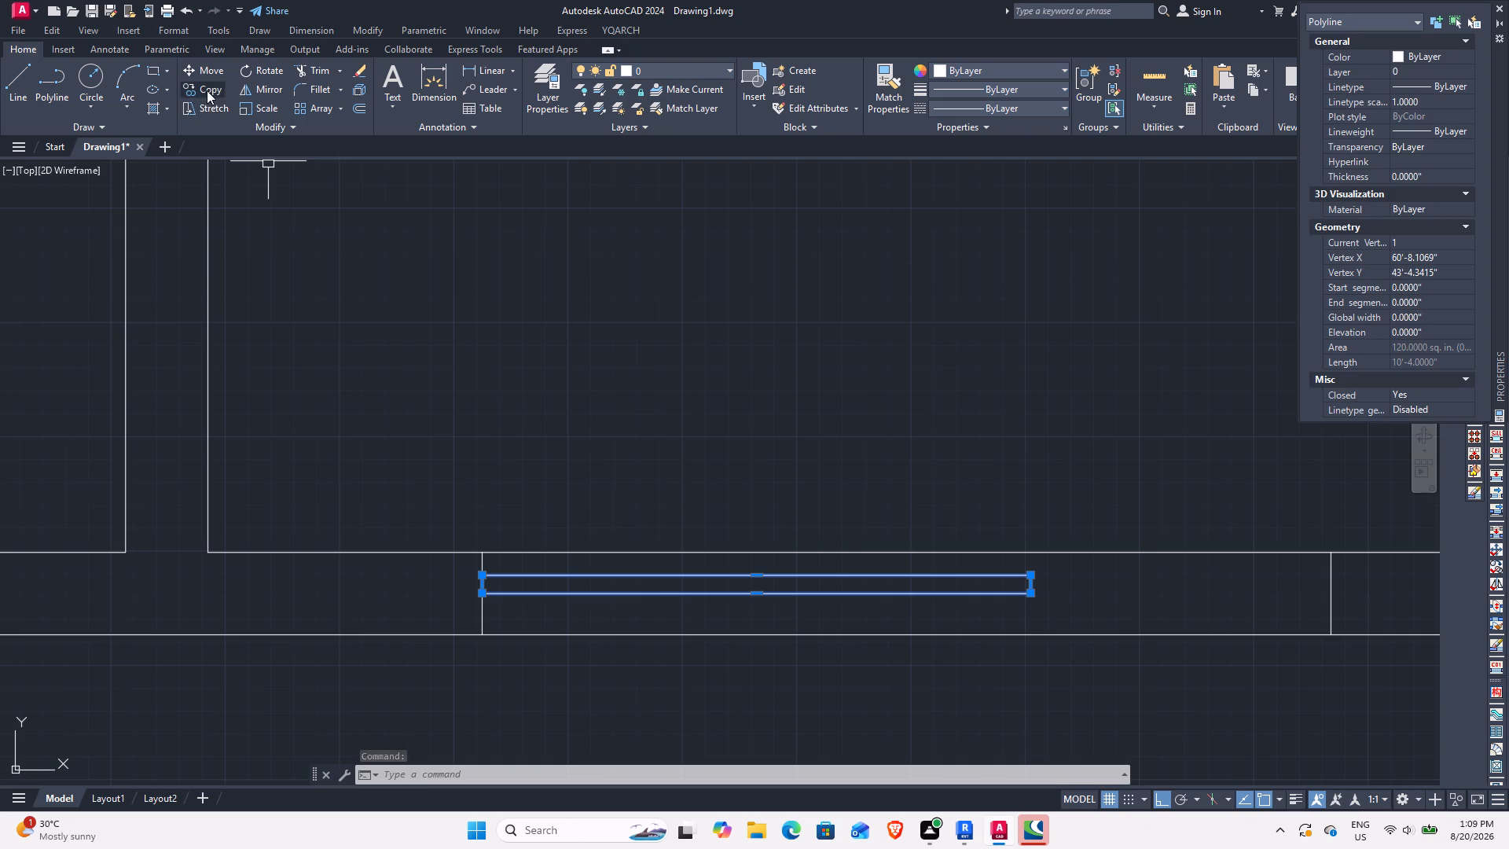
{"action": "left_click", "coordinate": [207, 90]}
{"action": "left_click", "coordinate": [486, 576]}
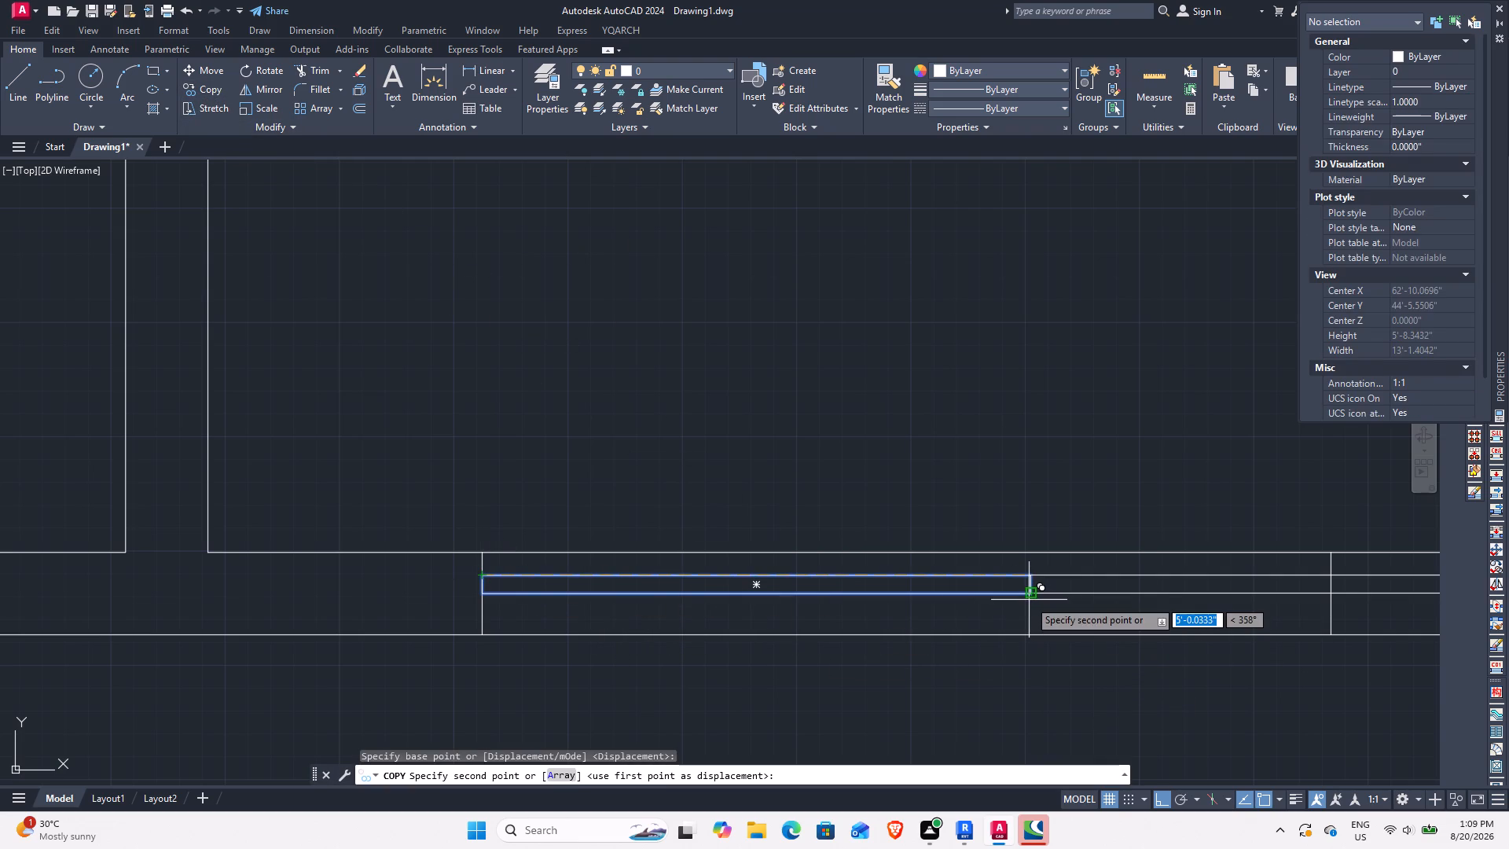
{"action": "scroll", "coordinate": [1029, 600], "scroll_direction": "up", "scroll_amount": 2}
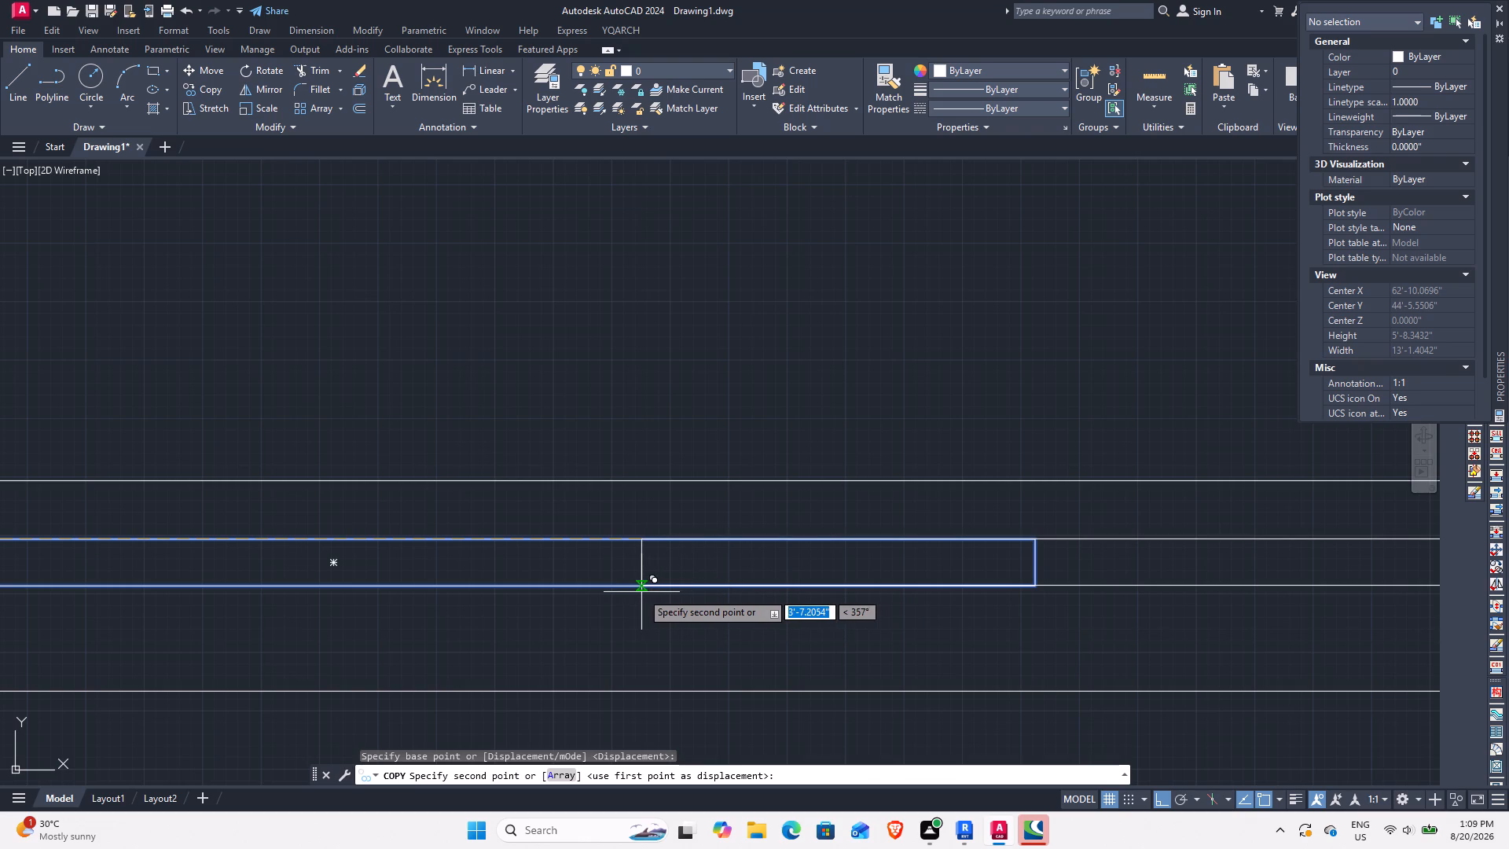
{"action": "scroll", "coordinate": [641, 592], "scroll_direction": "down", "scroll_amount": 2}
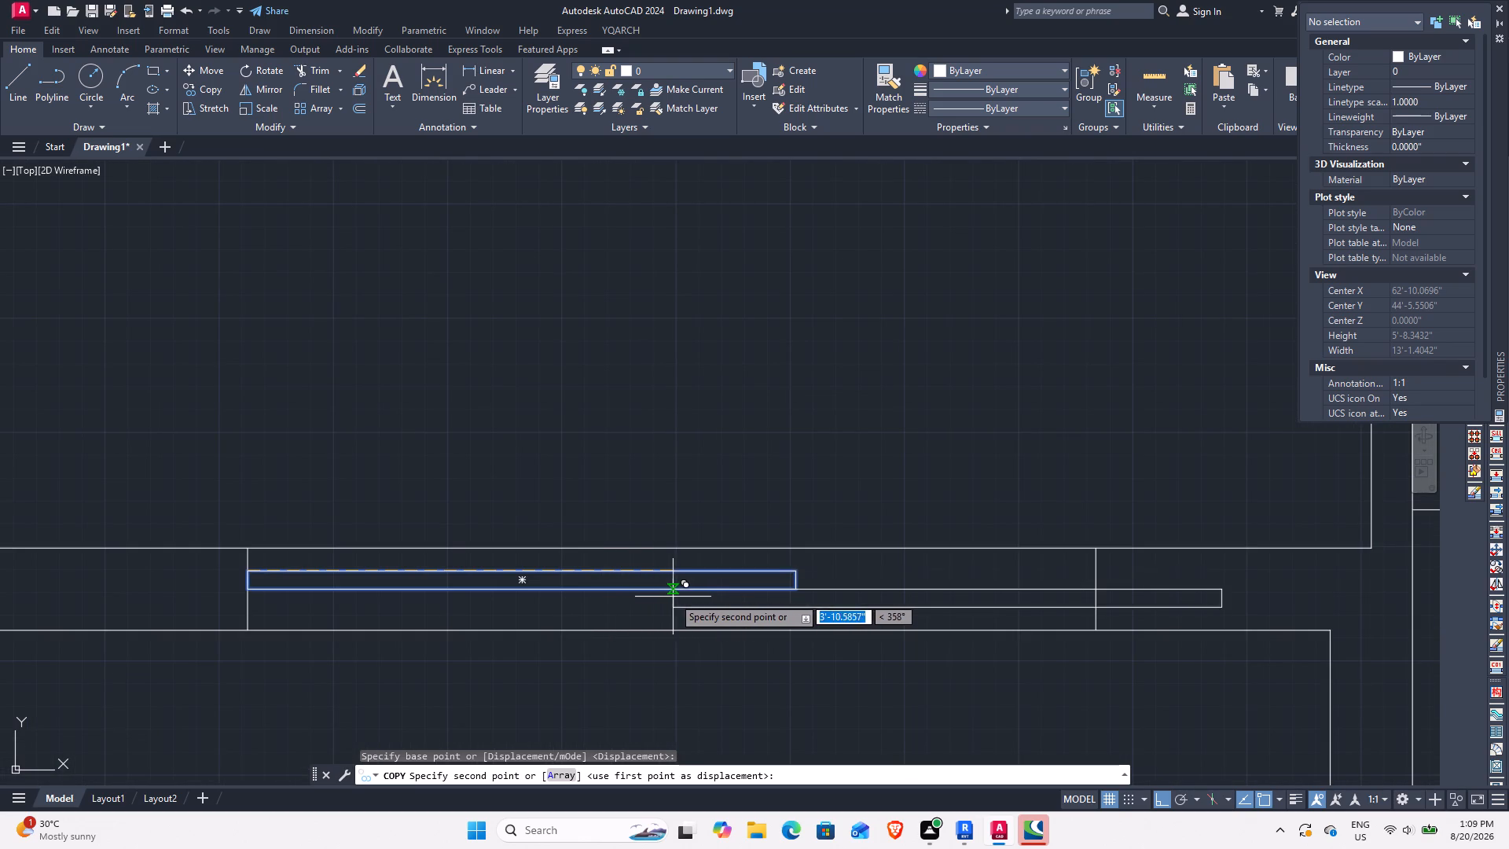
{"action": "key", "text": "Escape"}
Explode the window panel rectangle between the jambs into separate lines.
{"action": "scroll", "coordinate": [692, 627], "scroll_direction": "down", "scroll_amount": 1}
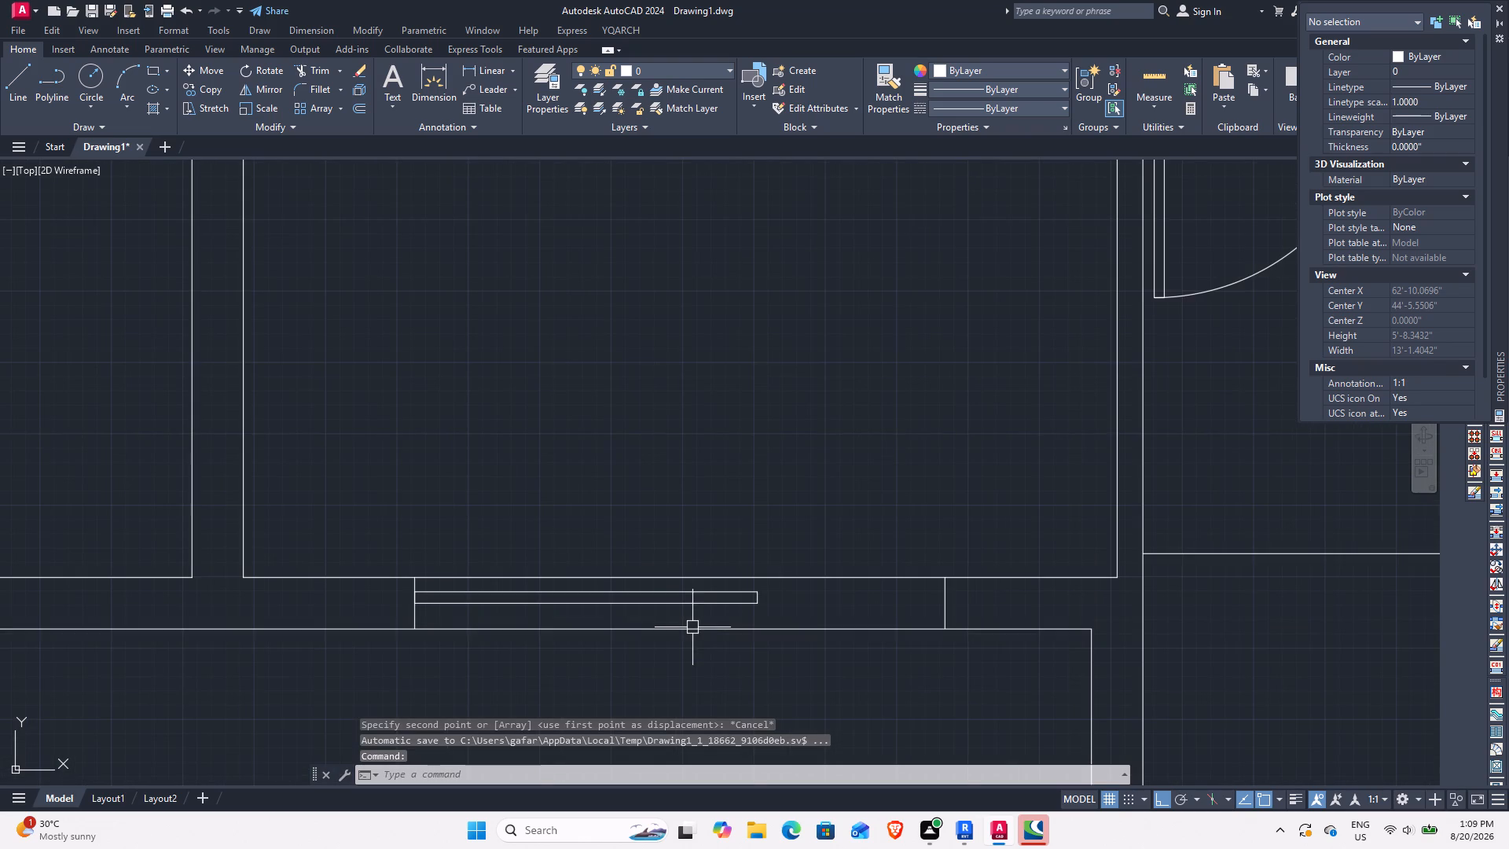
{"action": "scroll", "coordinate": [769, 613], "scroll_direction": "down", "scroll_amount": 1}
{"action": "scroll", "coordinate": [766, 613], "scroll_direction": "up", "scroll_amount": 2}
{"action": "left_click", "coordinate": [763, 614]}
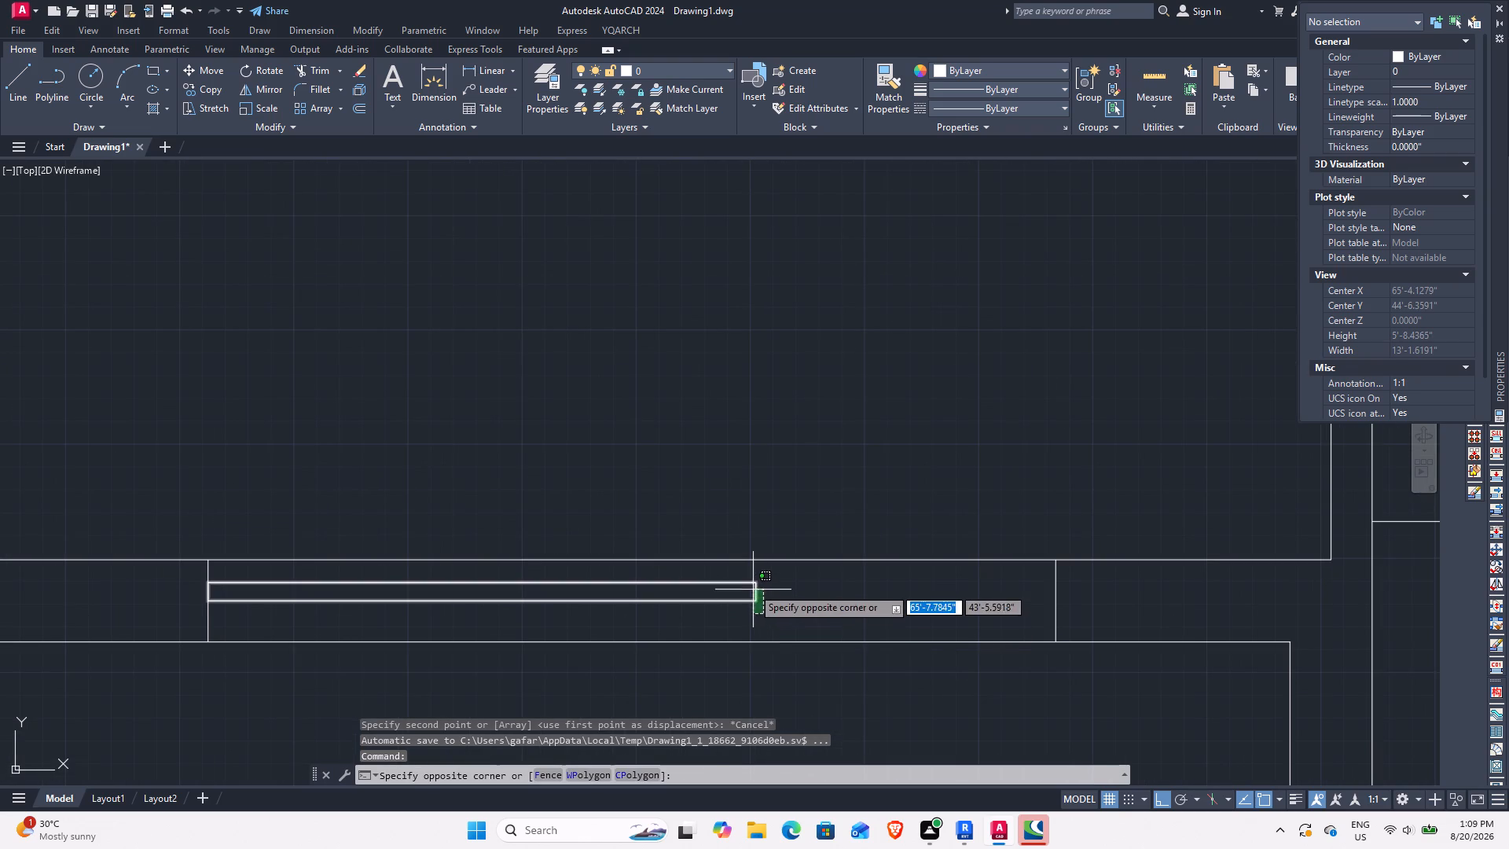
{"action": "left_click", "coordinate": [751, 575]}
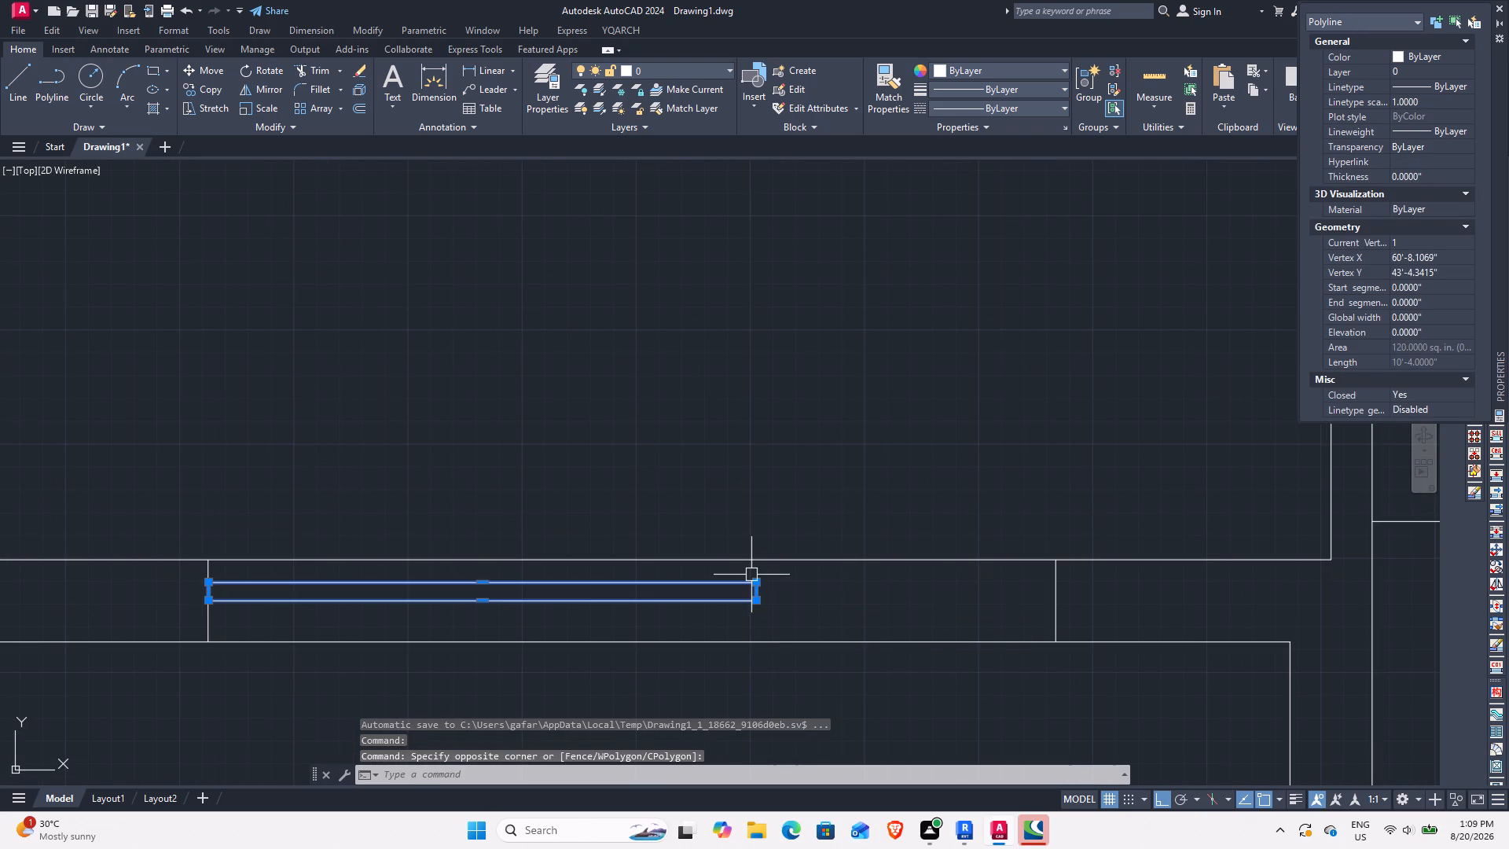
{"action": "key", "text": "c"}
{"action": "key", "text": "Escape"}
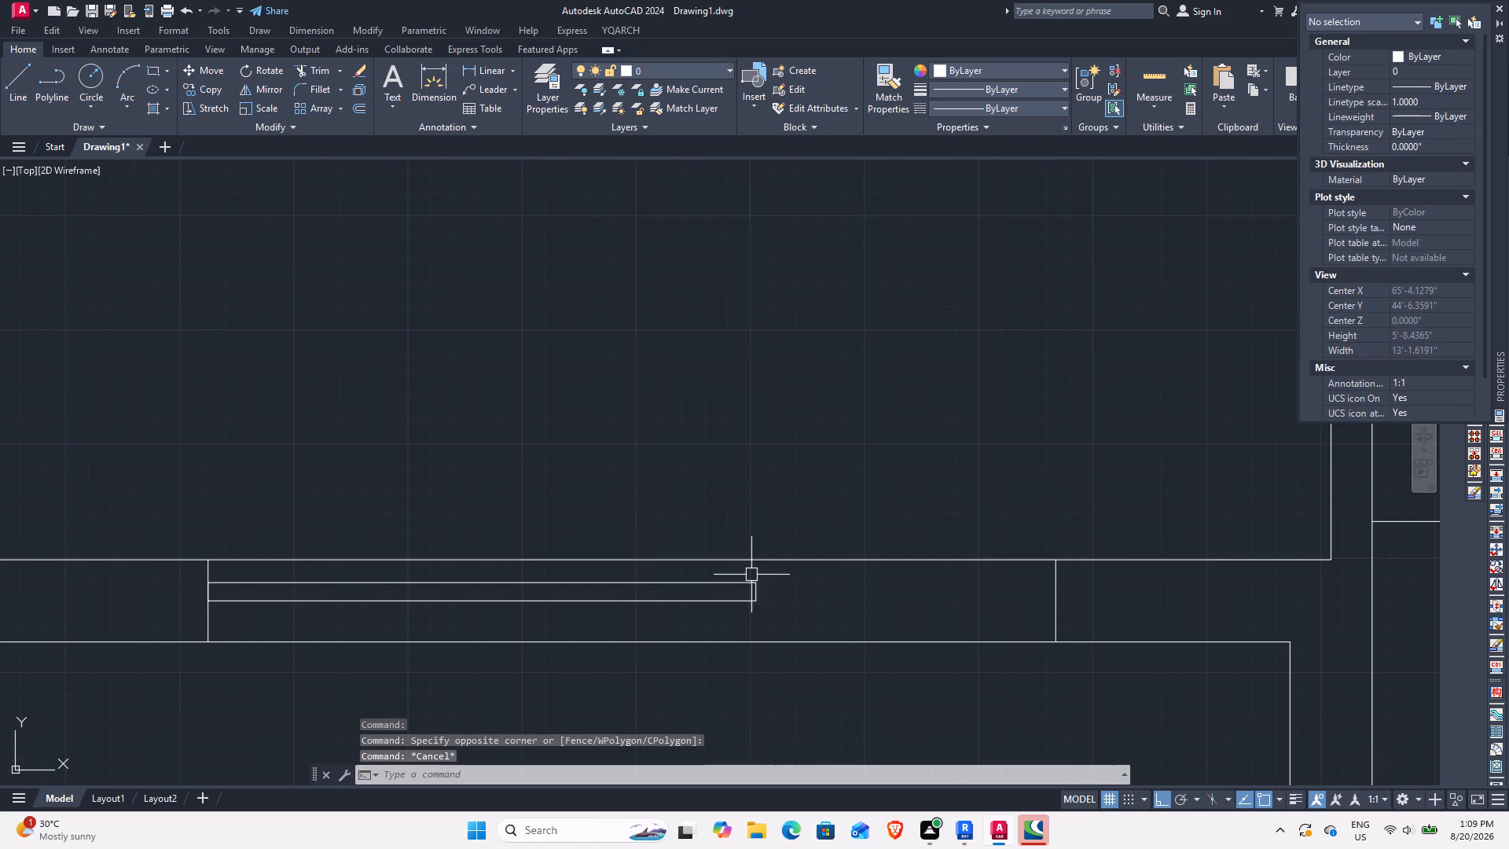
{"action": "left_click", "coordinate": [769, 617]}
{"action": "left_click", "coordinate": [747, 582]}
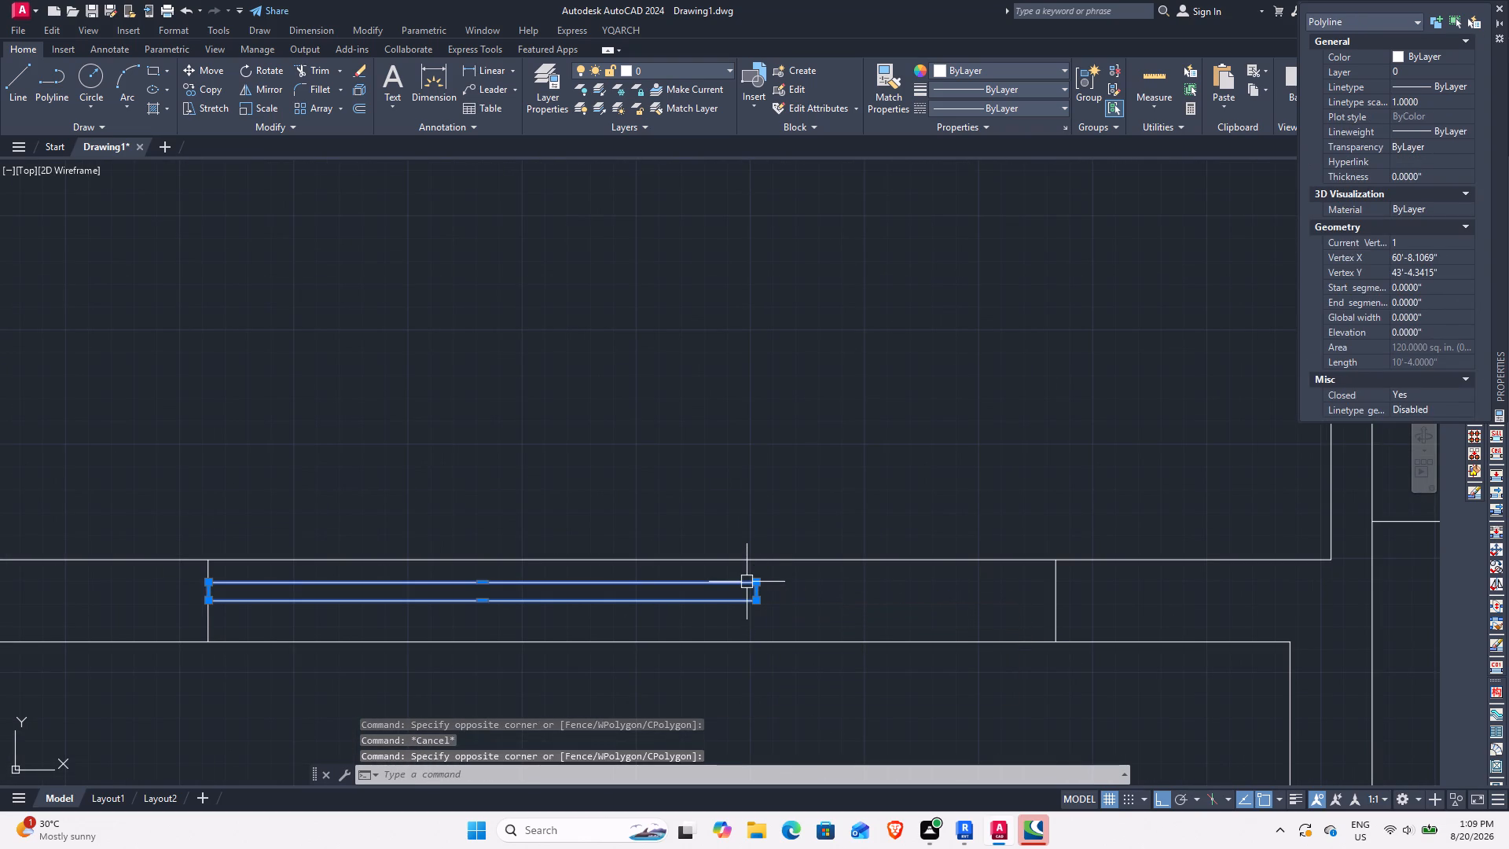
{"action": "type", "text": "X"}
{"action": "key", "text": "space"}
Stretch the window panel's right end about 6 inches to the left to shorten the panel.
{"action": "left_click", "coordinate": [759, 620]}
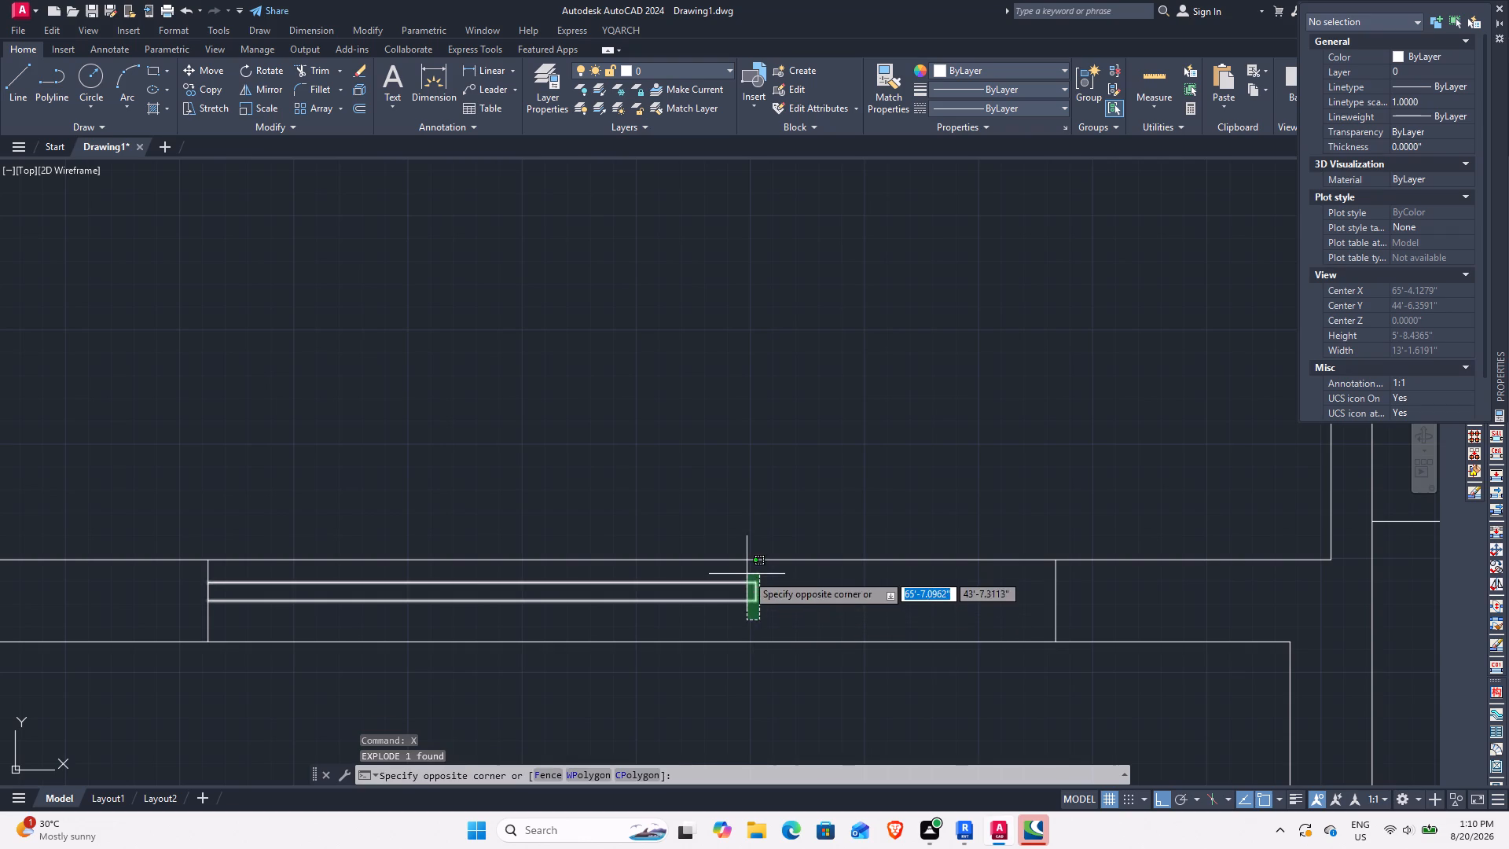
{"action": "left_click", "coordinate": [747, 574]}
{"action": "type", "text": "S"}
{"action": "key", "text": "space"}
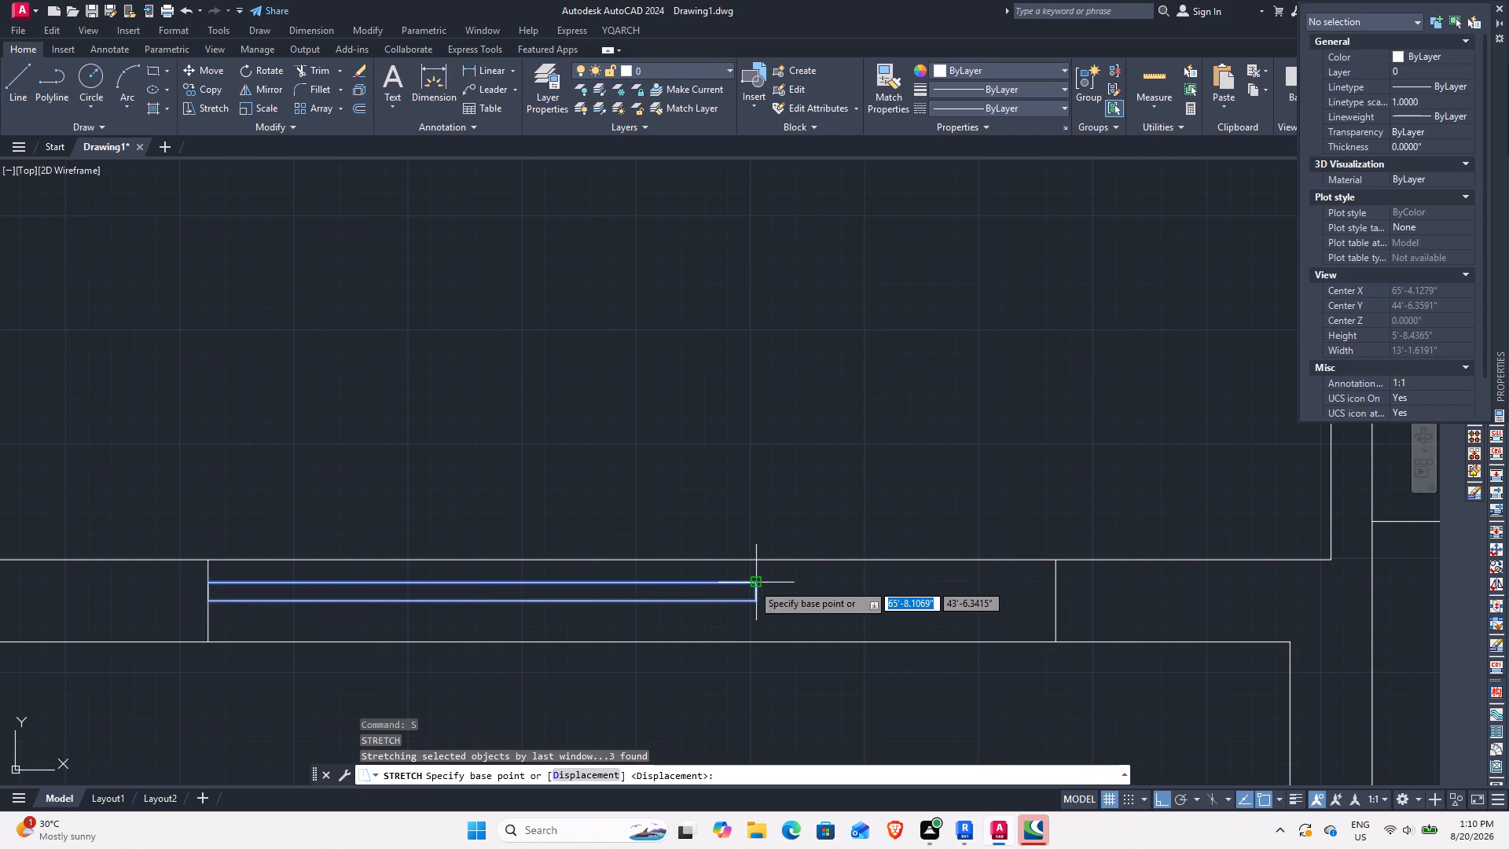
{"action": "left_click", "coordinate": [752, 583]}
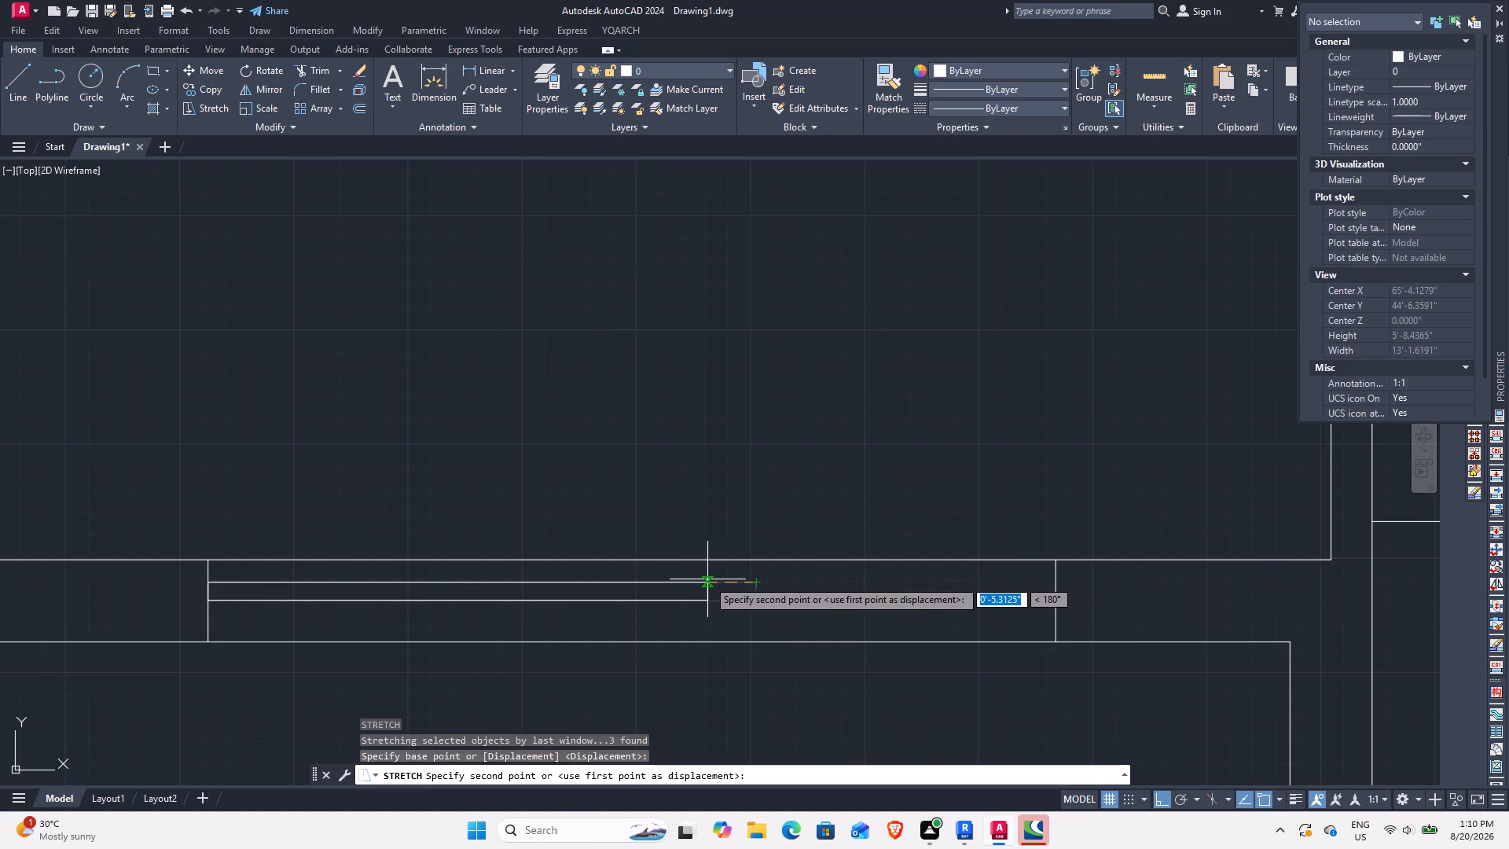
{"action": "left_click", "coordinate": [698, 578]}
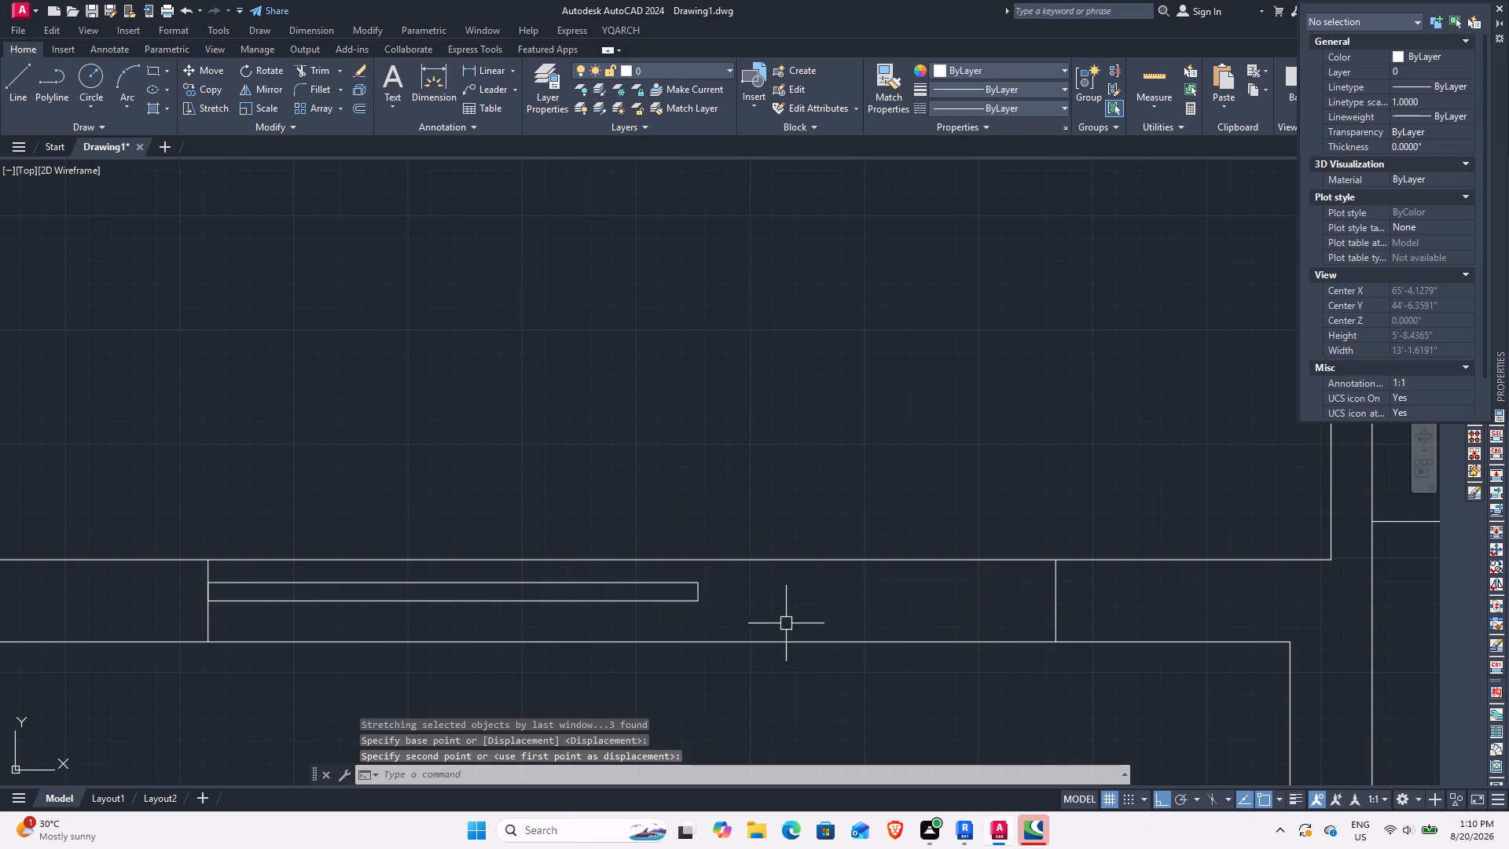
Copy the shortened window panel from its upper-left corner to its own lower-right corner, forming a second sliding panel.
{"action": "left_click", "coordinate": [708, 622]}
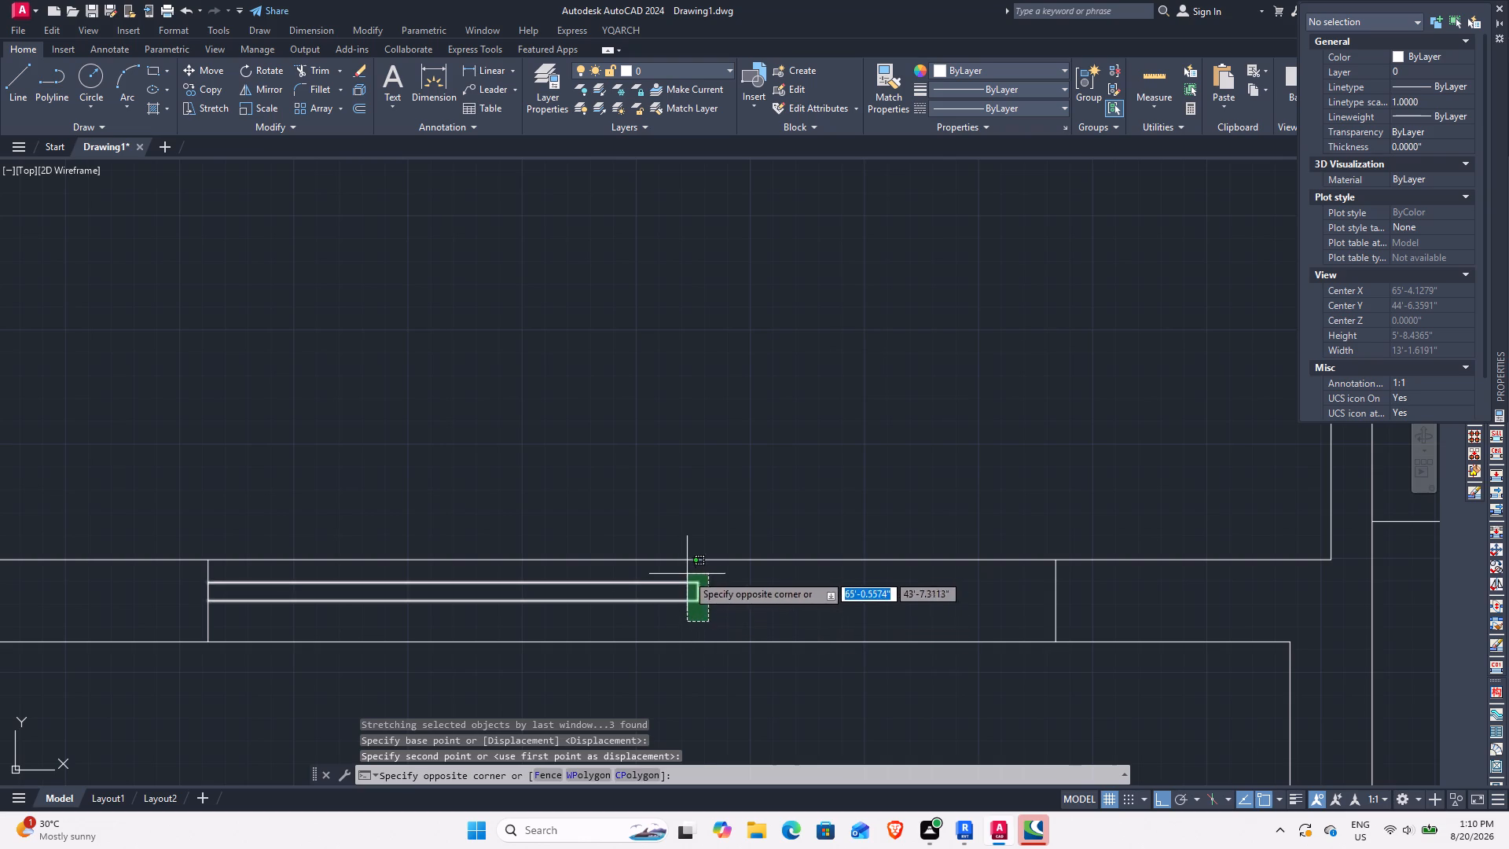
{"action": "left_click", "coordinate": [687, 568]}
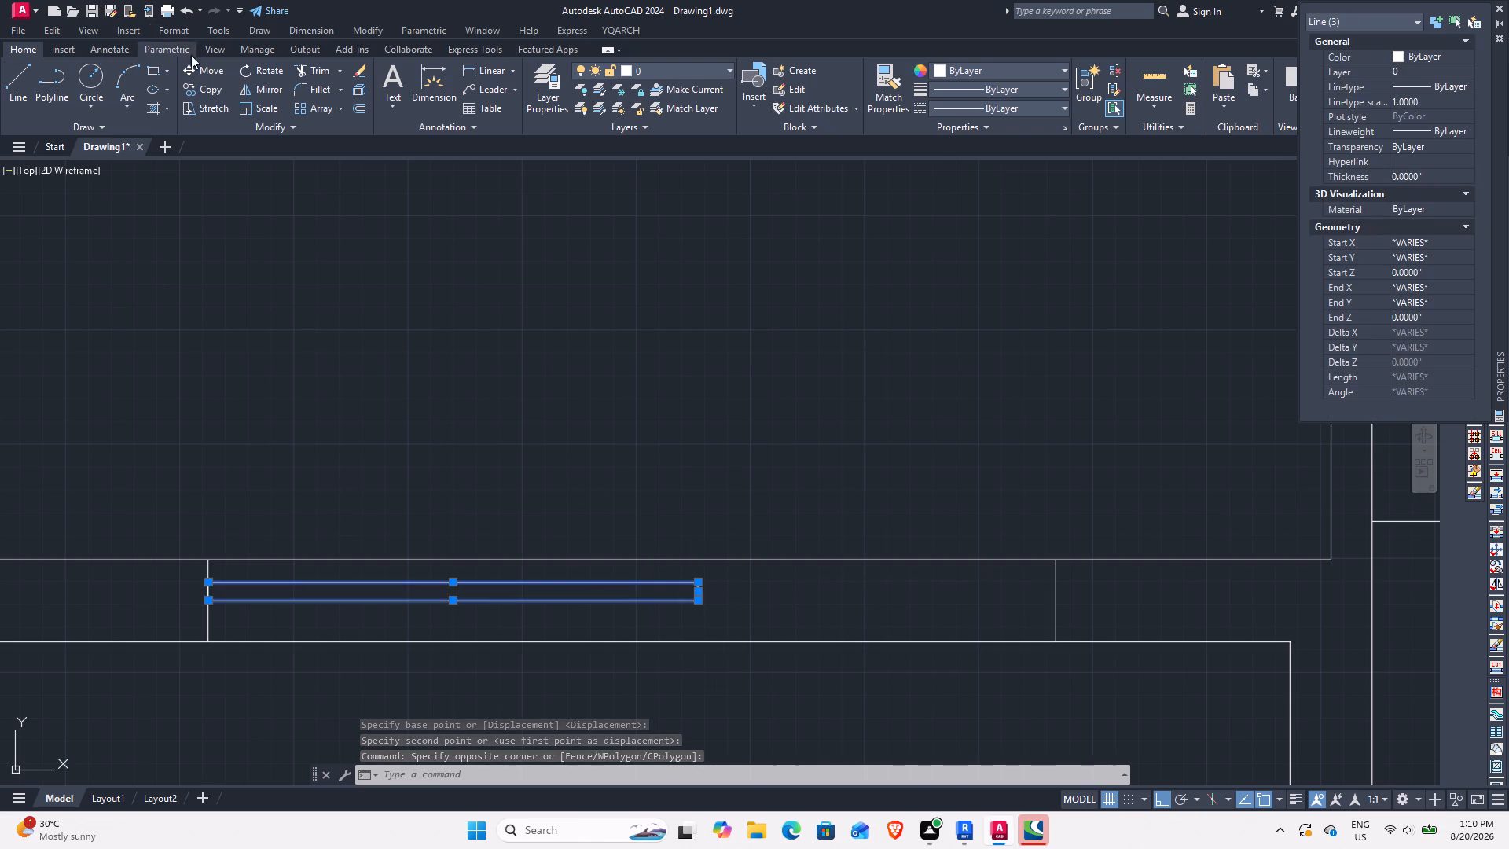
{"action": "left_click", "coordinate": [205, 90]}
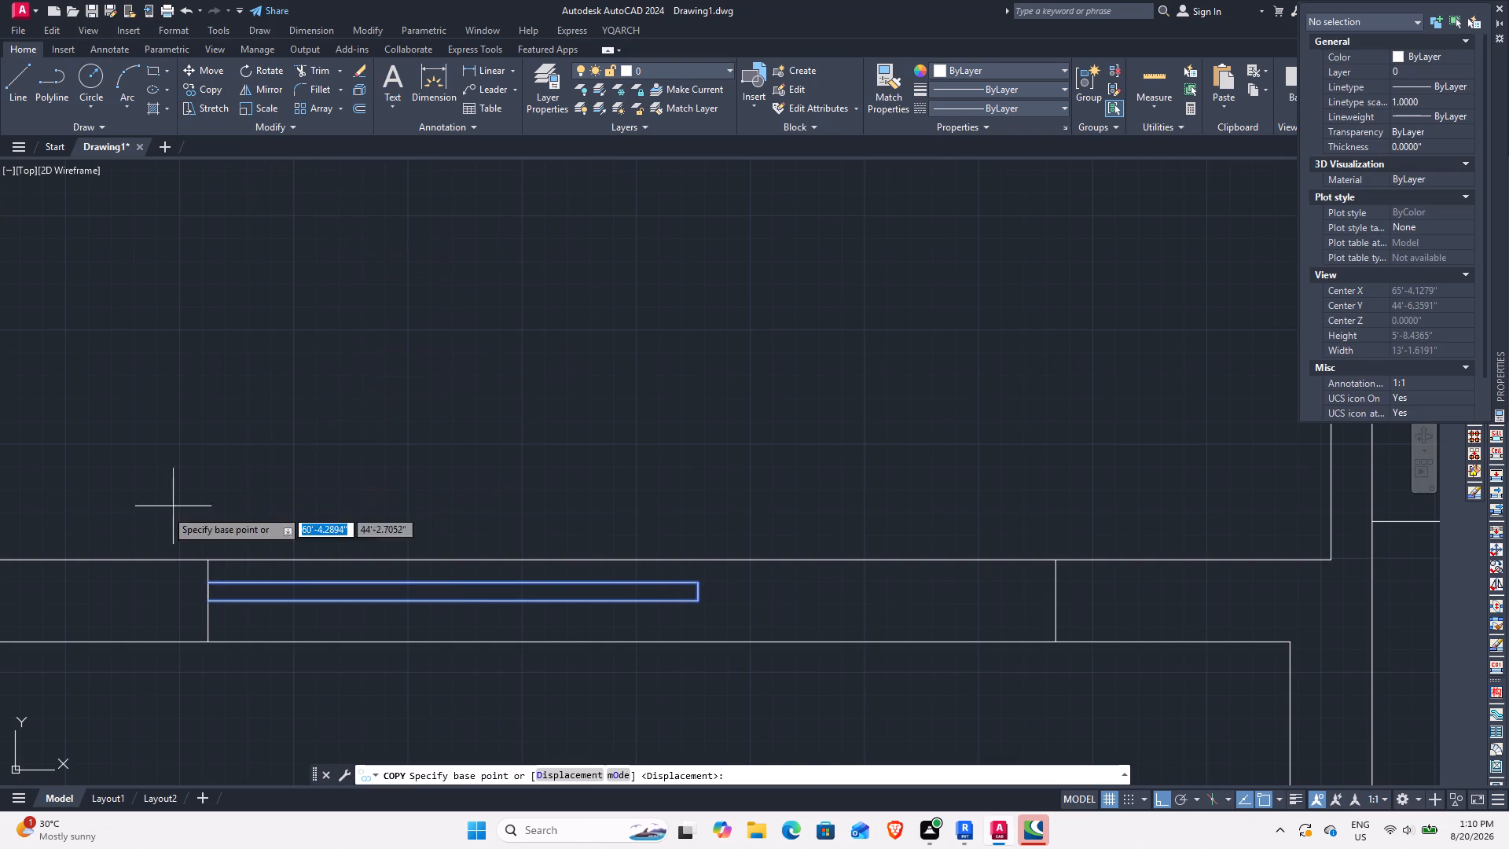
{"action": "left_click", "coordinate": [211, 579]}
{"action": "left_click", "coordinate": [693, 607]}
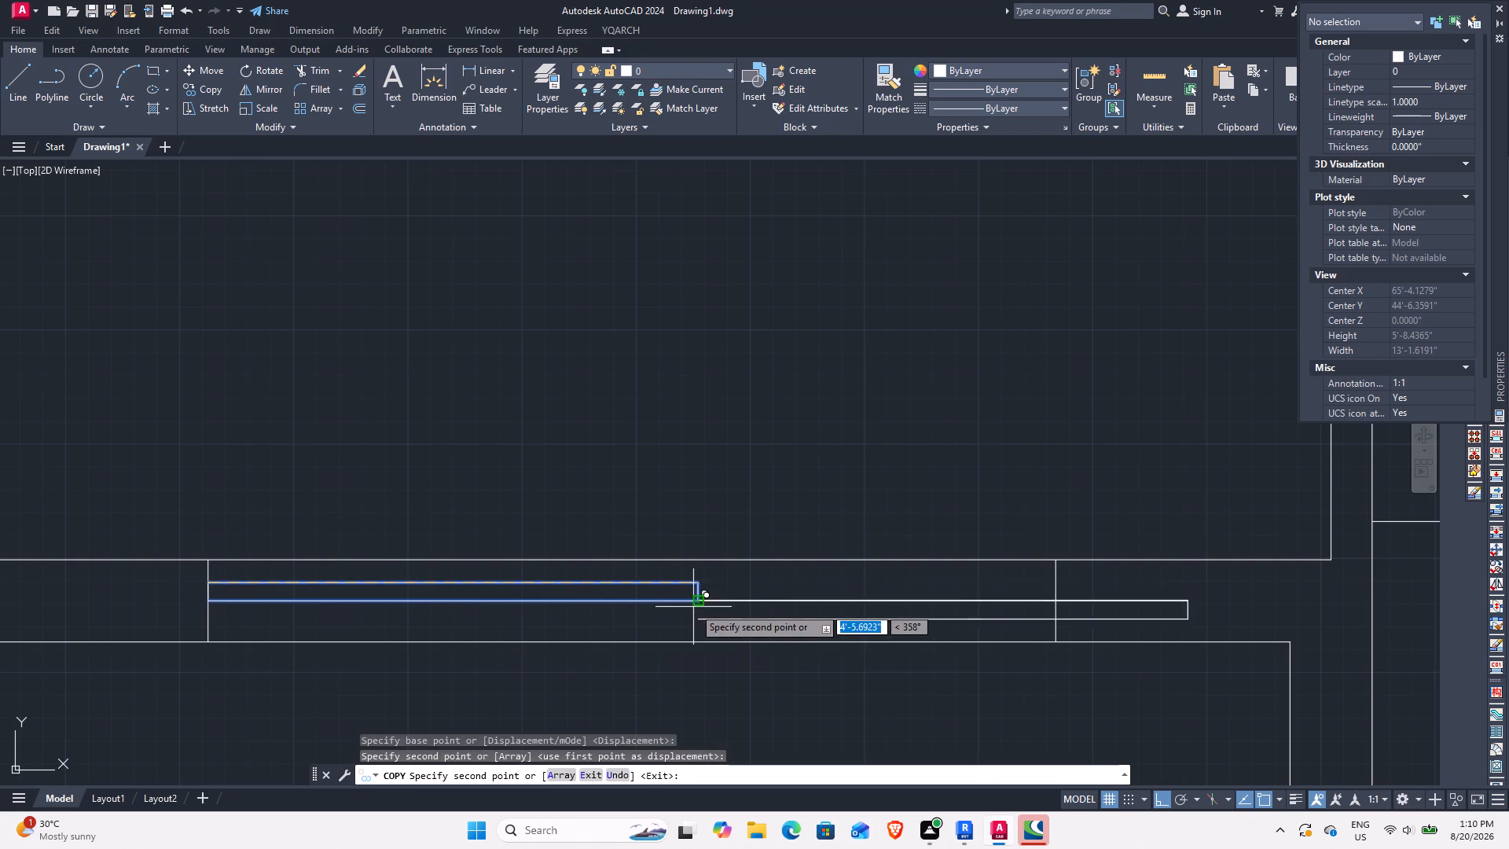
{"action": "key", "text": "Escape"}
Move the second sliding panel left so its right end sits against the larger room's right window jamb.
{"action": "scroll", "coordinate": [881, 628], "scroll_direction": "up", "scroll_amount": 1}
{"action": "scroll", "coordinate": [1070, 616], "scroll_direction": "down", "scroll_amount": 1}
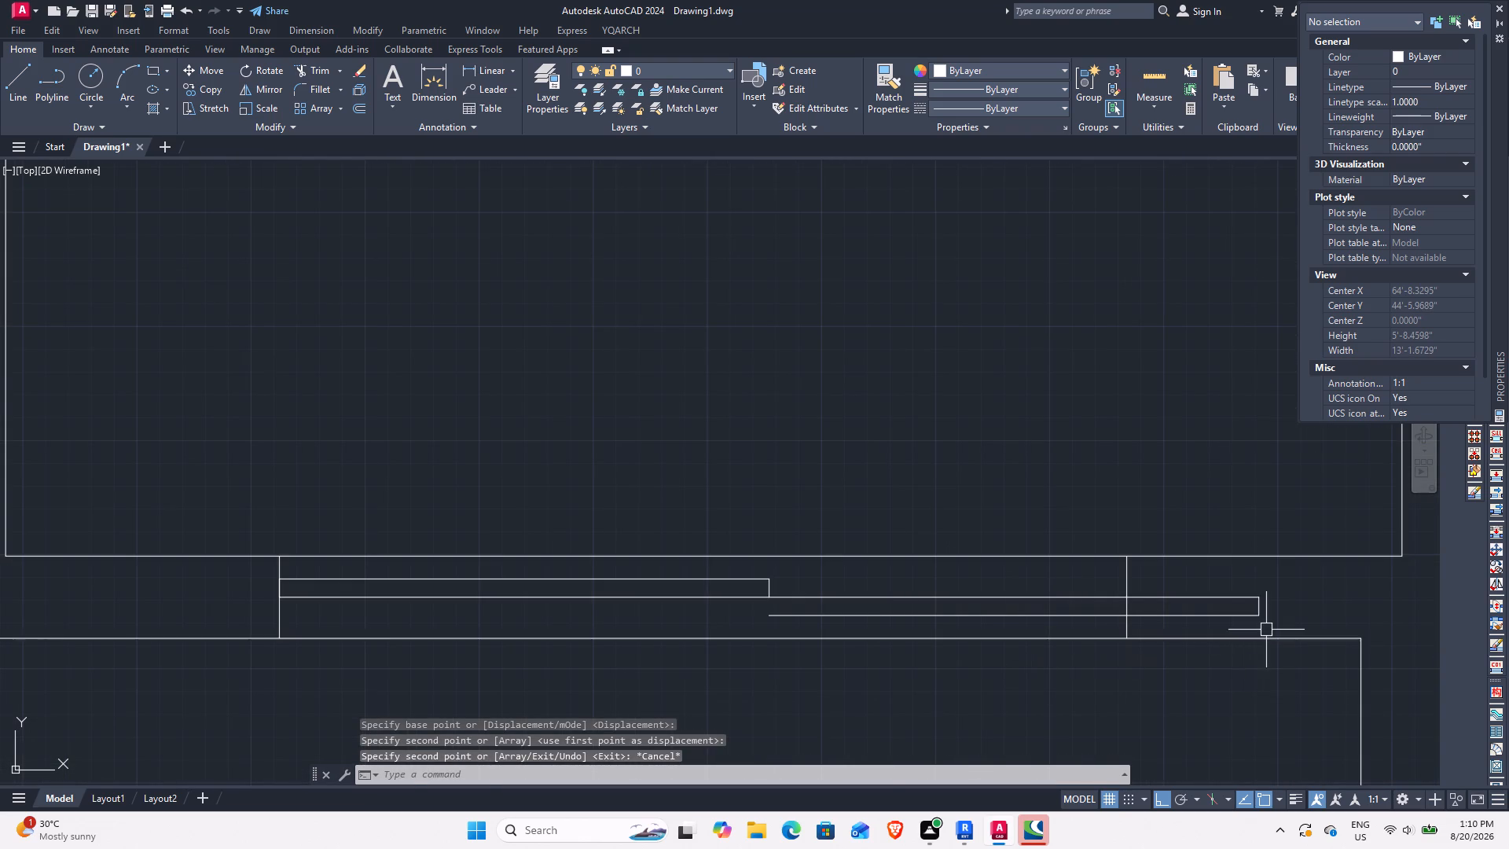
{"action": "left_click", "coordinate": [1266, 628]}
{"action": "left_click", "coordinate": [1242, 585]}
{"action": "type", "text": "M"}
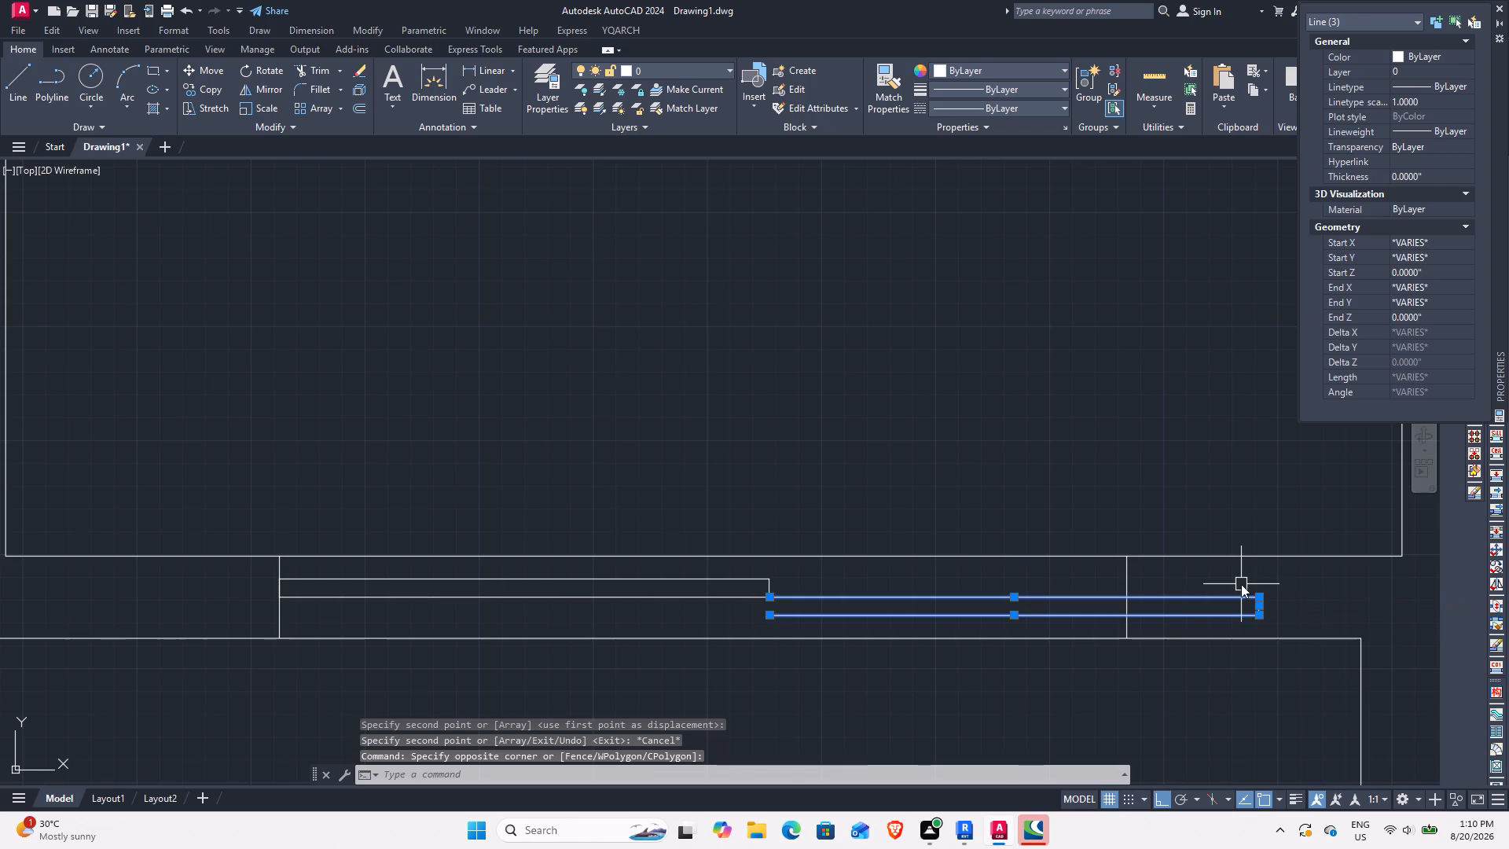
{"action": "key", "text": "space"}
{"action": "left_click", "coordinate": [1257, 615]}
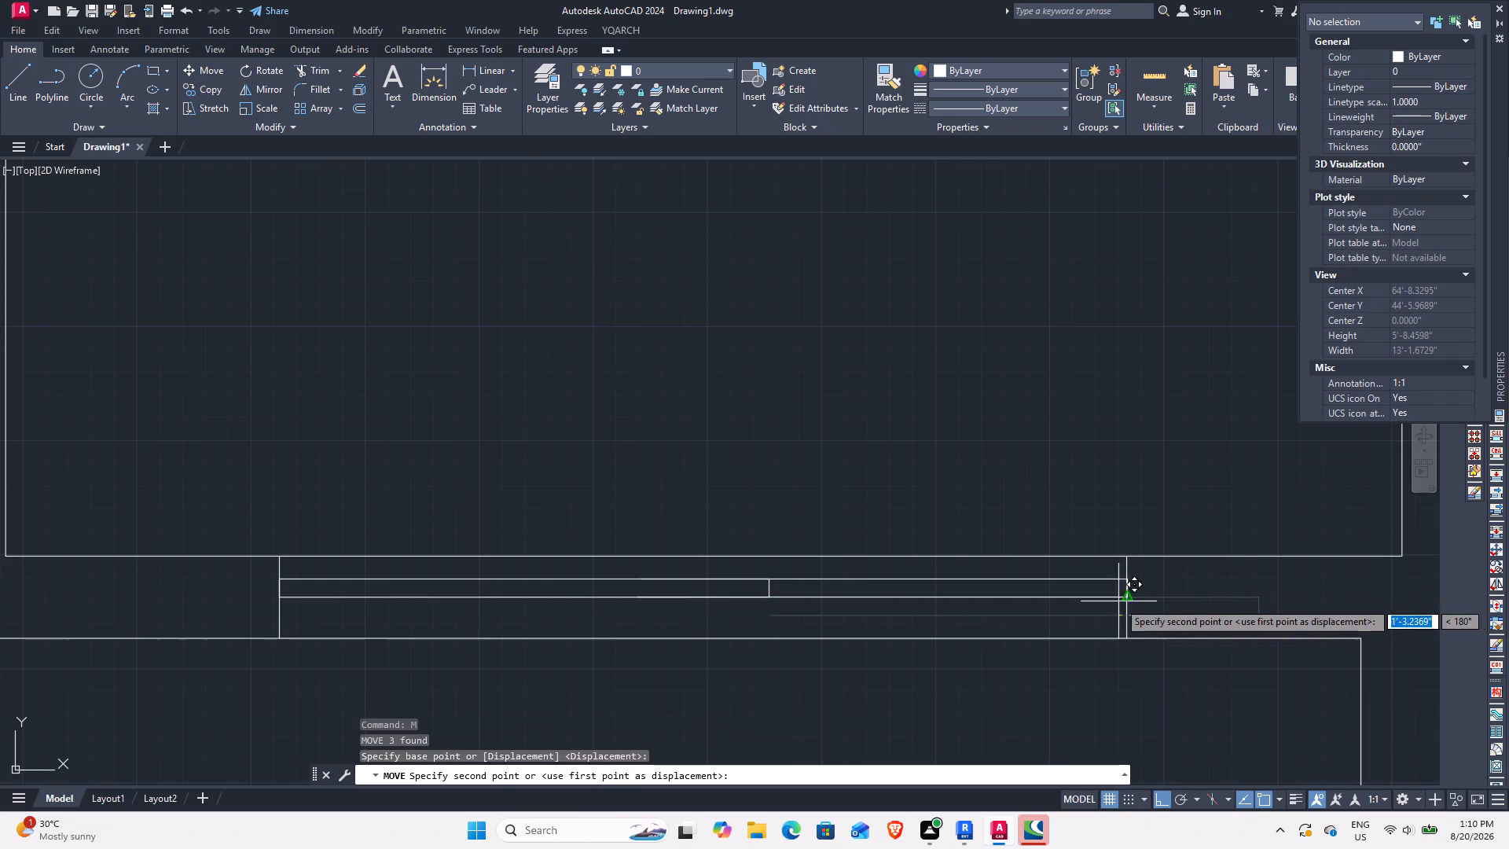
{"action": "left_click", "coordinate": [1125, 617]}
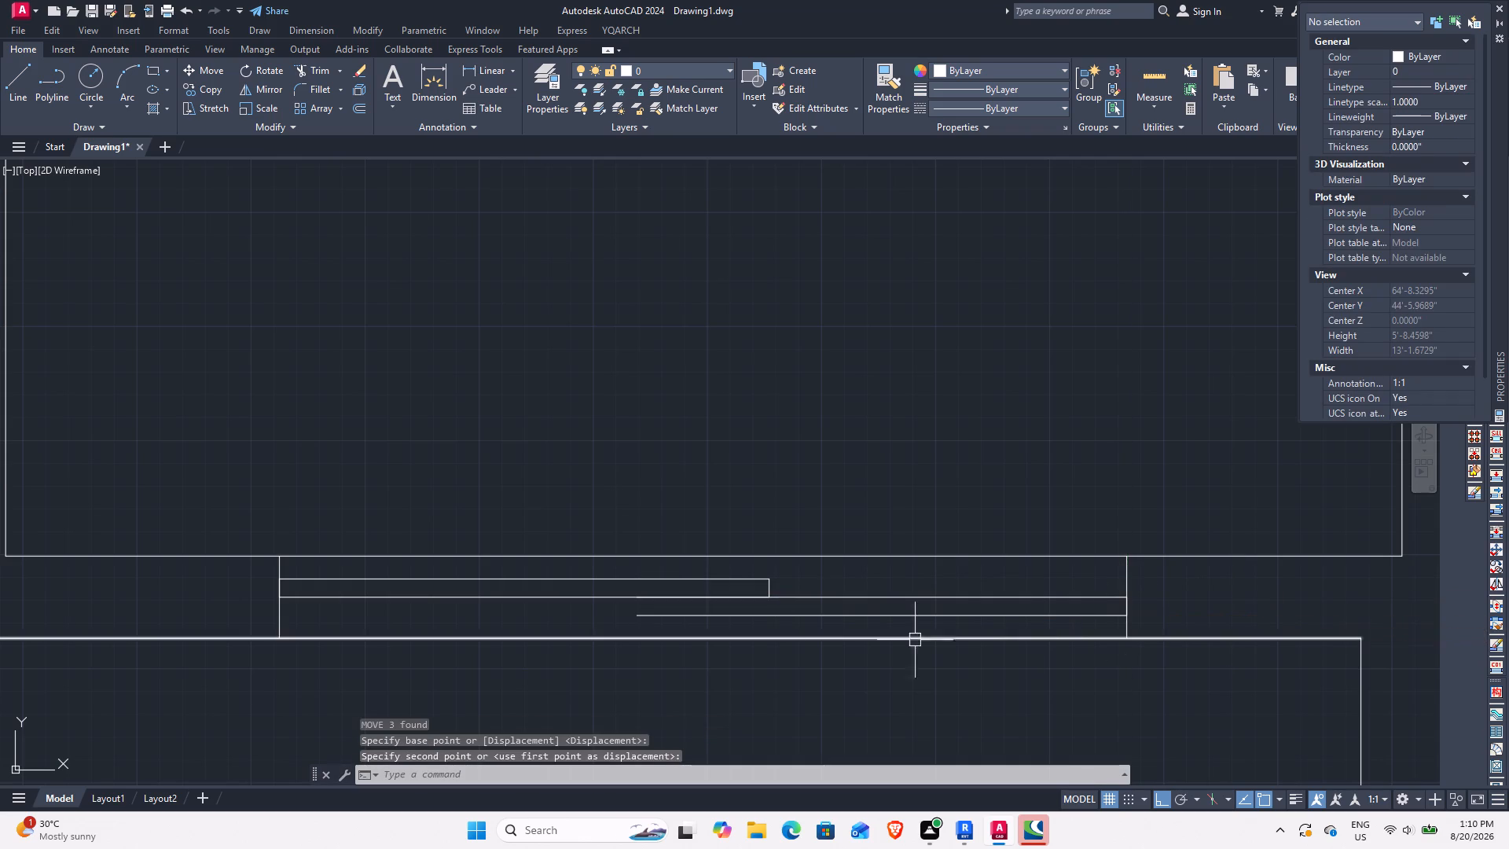
{"action": "key", "text": "Escape"}
Draw a short vertical line across the second panel near its left end to close it, overlapping the first panel.
{"action": "scroll", "coordinate": [636, 615], "scroll_direction": "up", "scroll_amount": 2}
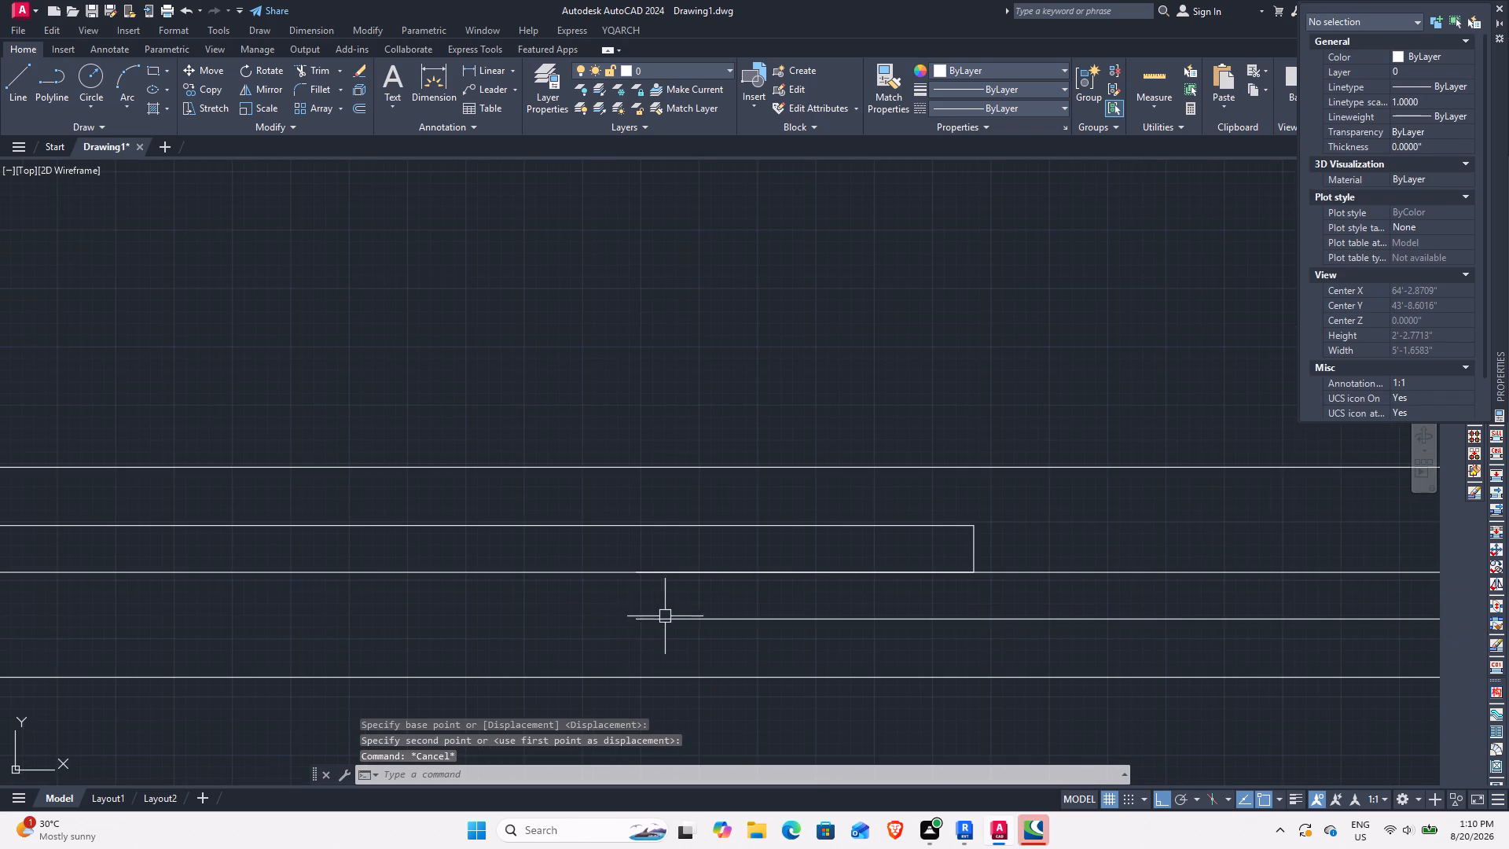
{"action": "scroll", "coordinate": [732, 620], "scroll_direction": "down", "scroll_amount": 1}
{"action": "type", "text": "L"}
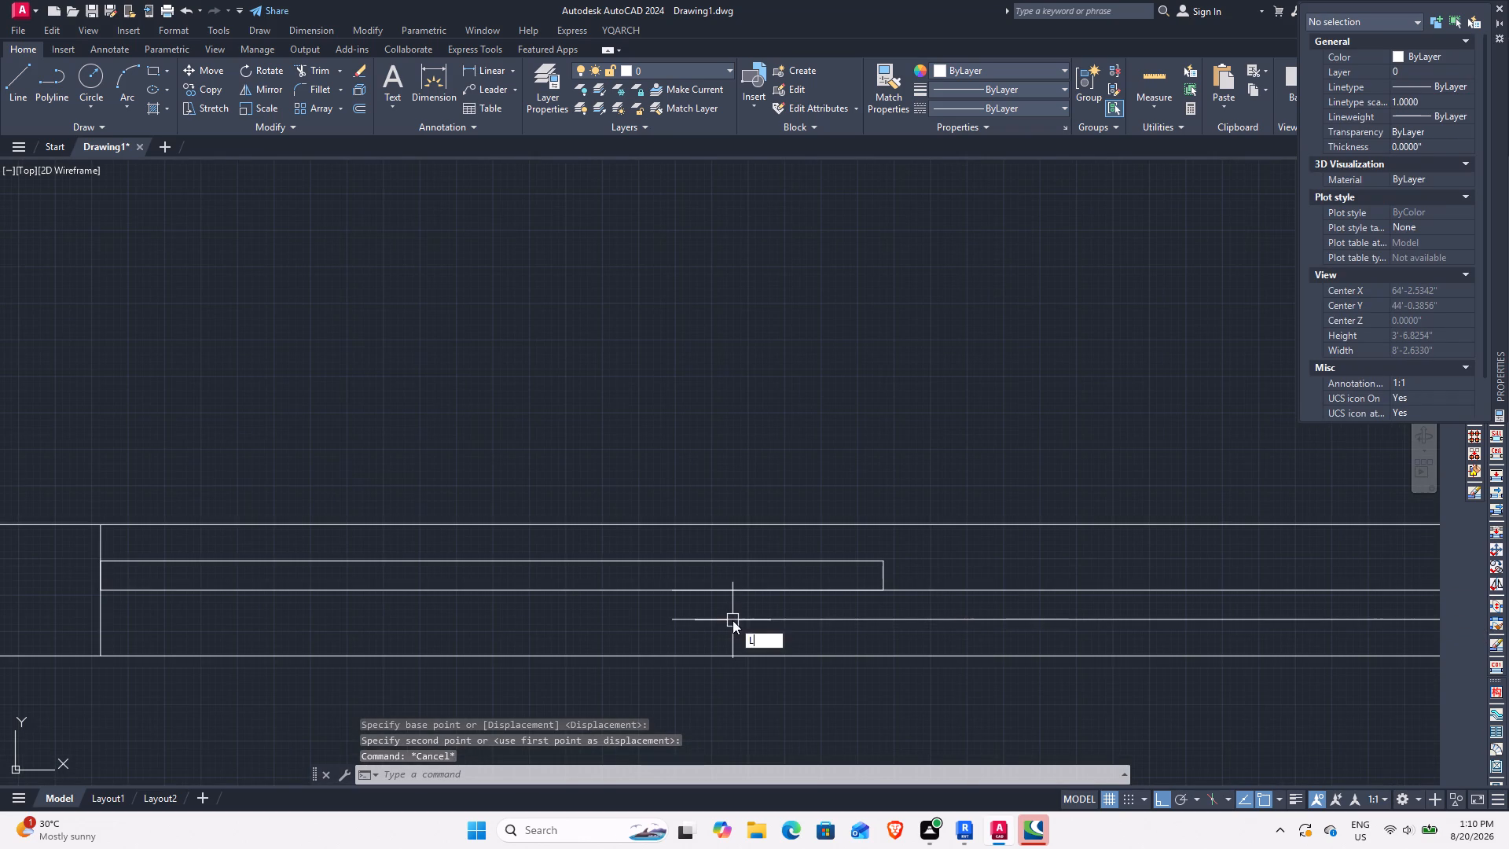
{"action": "key", "text": "space"}
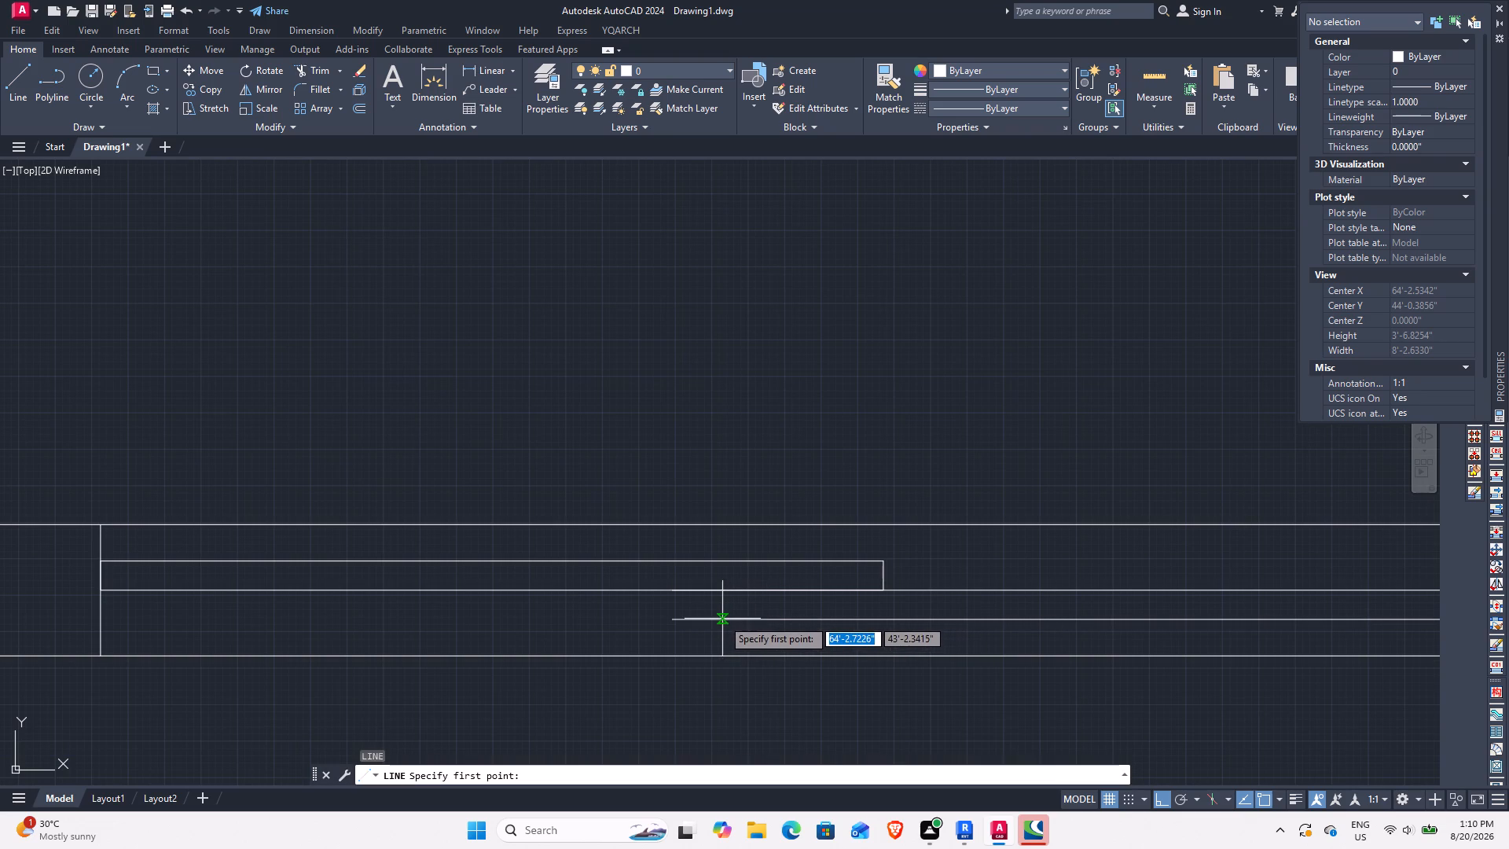
{"action": "left_click", "coordinate": [722, 619]}
{"action": "left_click", "coordinate": [726, 593]}
{"action": "key", "text": "Escape"}
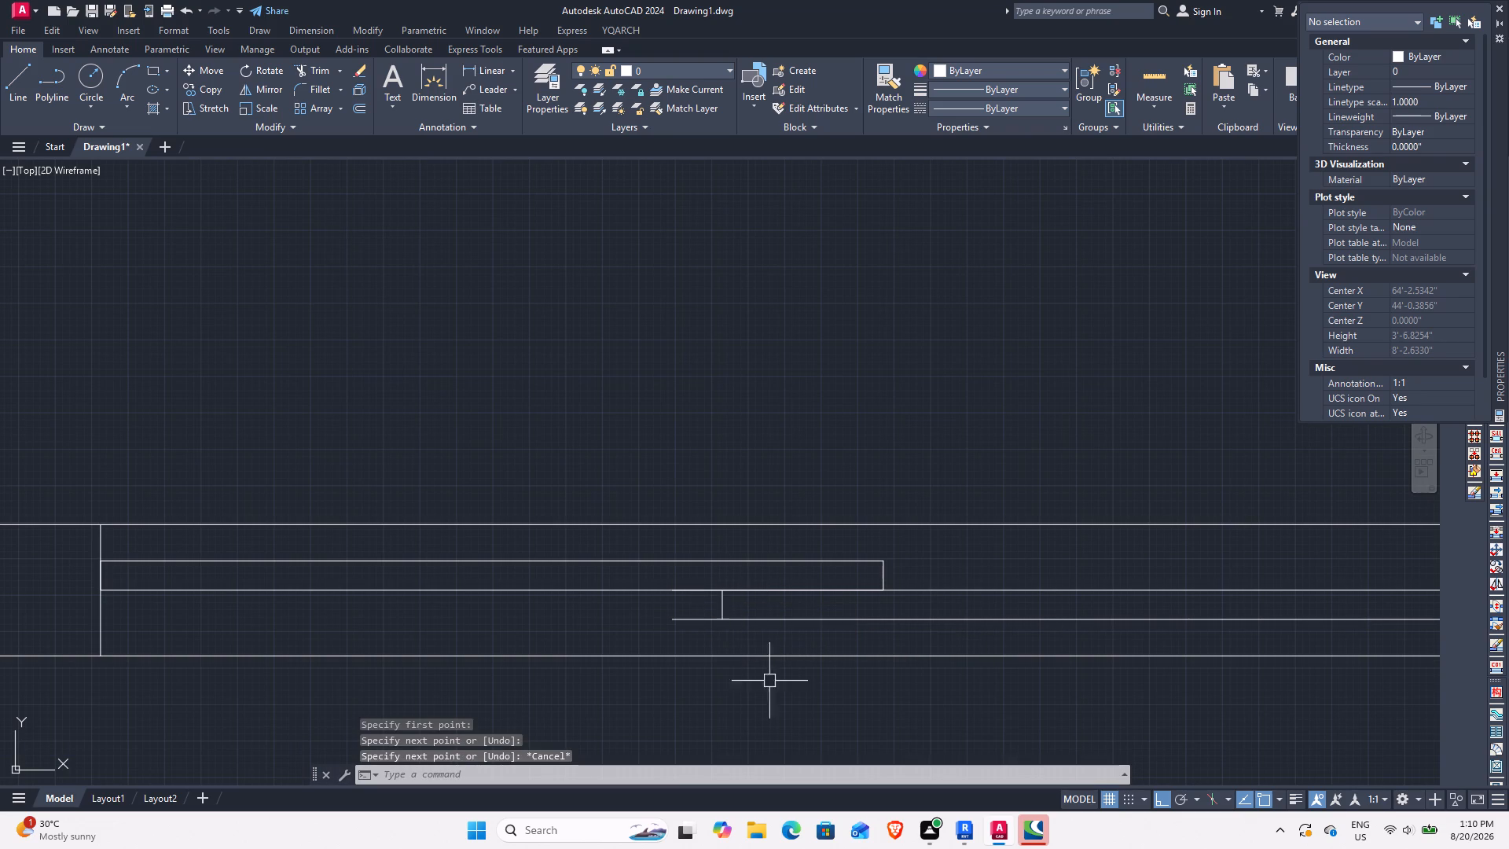
Trim the second panel's lower line where it extends left past the new closing line.
{"action": "scroll", "coordinate": [791, 677], "scroll_direction": "down", "scroll_amount": 2}
{"action": "scroll", "coordinate": [754, 675], "scroll_direction": "up", "scroll_amount": 3}
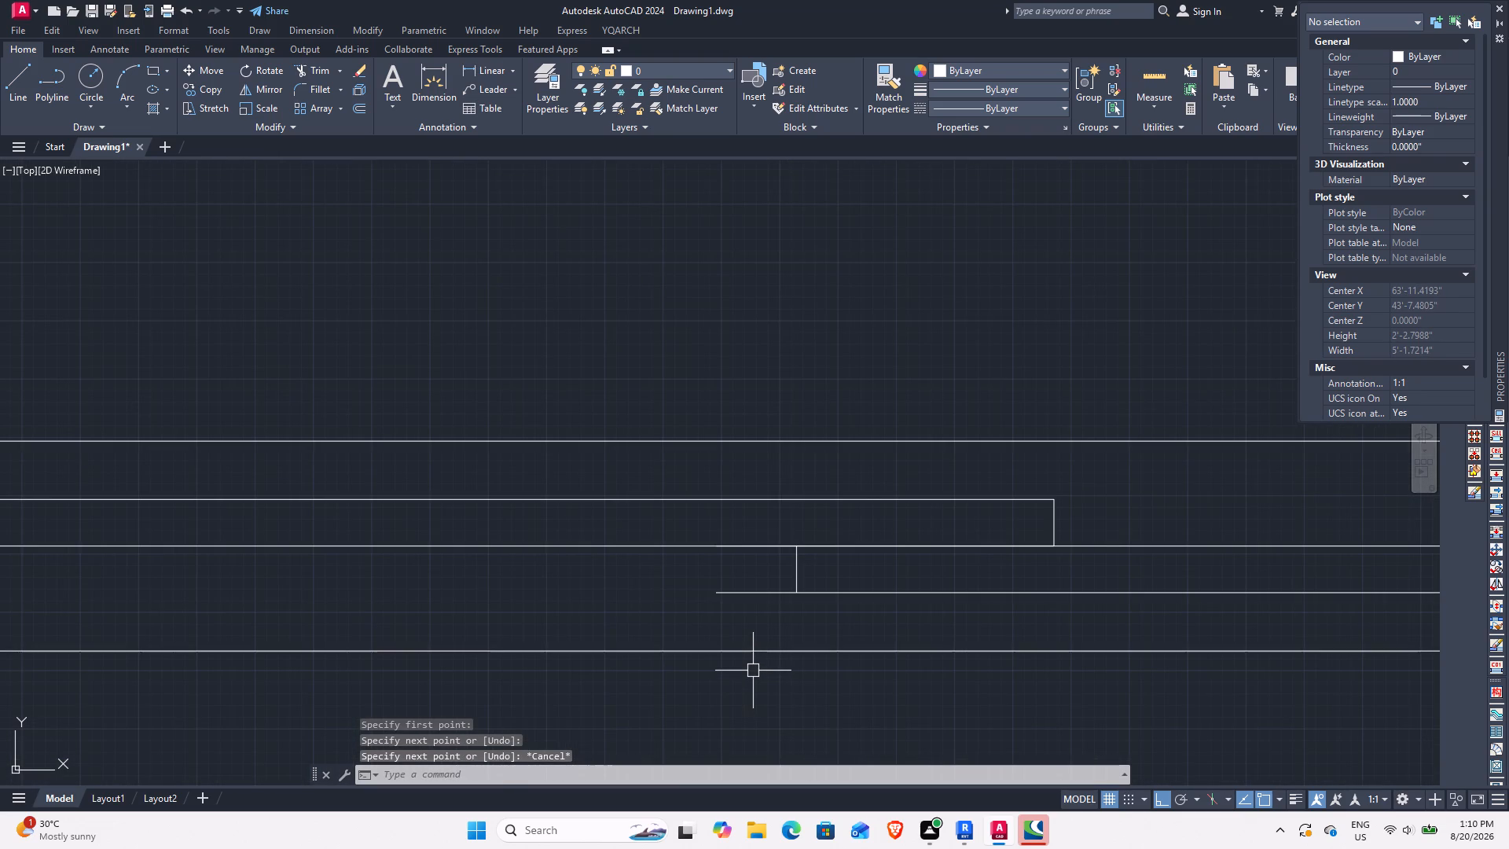
{"action": "type", "text": "TR"}
{"action": "key", "text": "space"}
{"action": "left_click", "coordinate": [762, 584]}
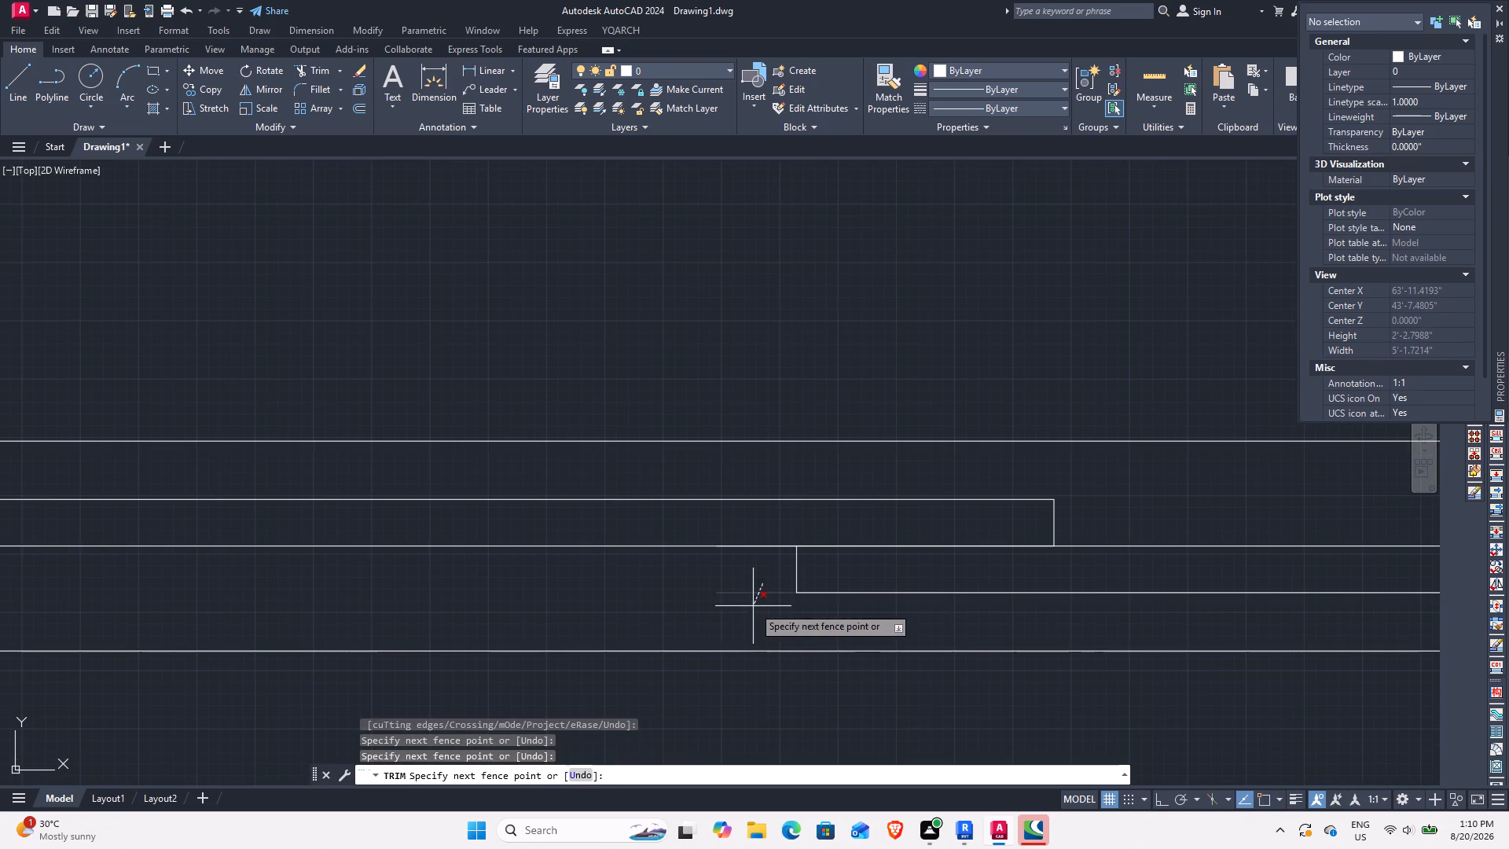
{"action": "left_click", "coordinate": [753, 606]}
{"action": "scroll", "coordinate": [753, 606], "scroll_direction": "down", "scroll_amount": 2}
{"action": "key", "text": "Escape"}
{"action": "scroll", "coordinate": [813, 666], "scroll_direction": "down", "scroll_amount": 2}
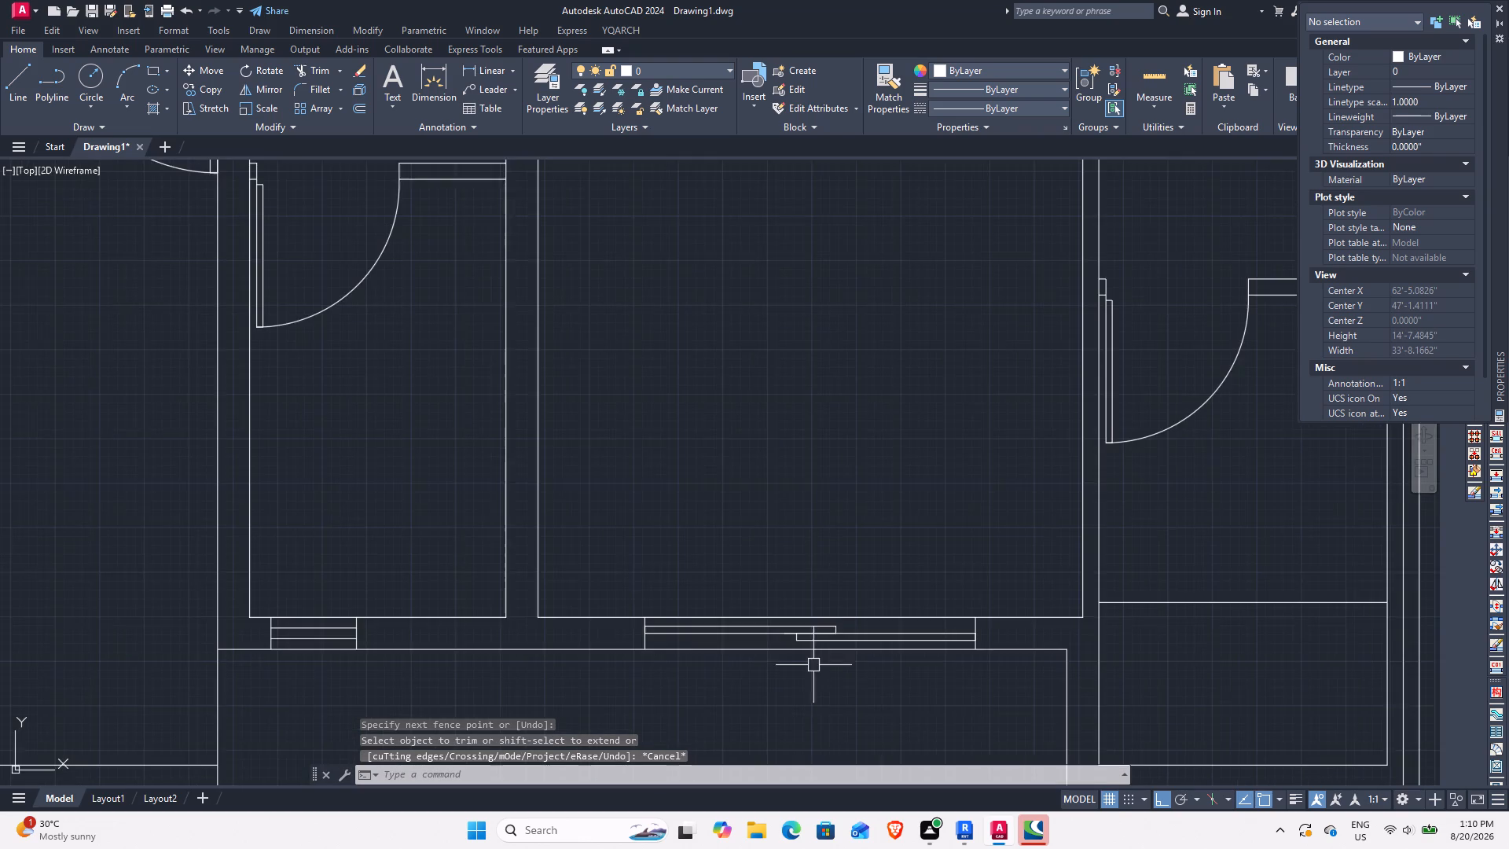
Copy the smaller room's window to the inner left corner of the right-hand room's lower wall.
{"action": "middle_click_drag", "start_coordinate": [807, 663], "coordinate": [824, 543]}
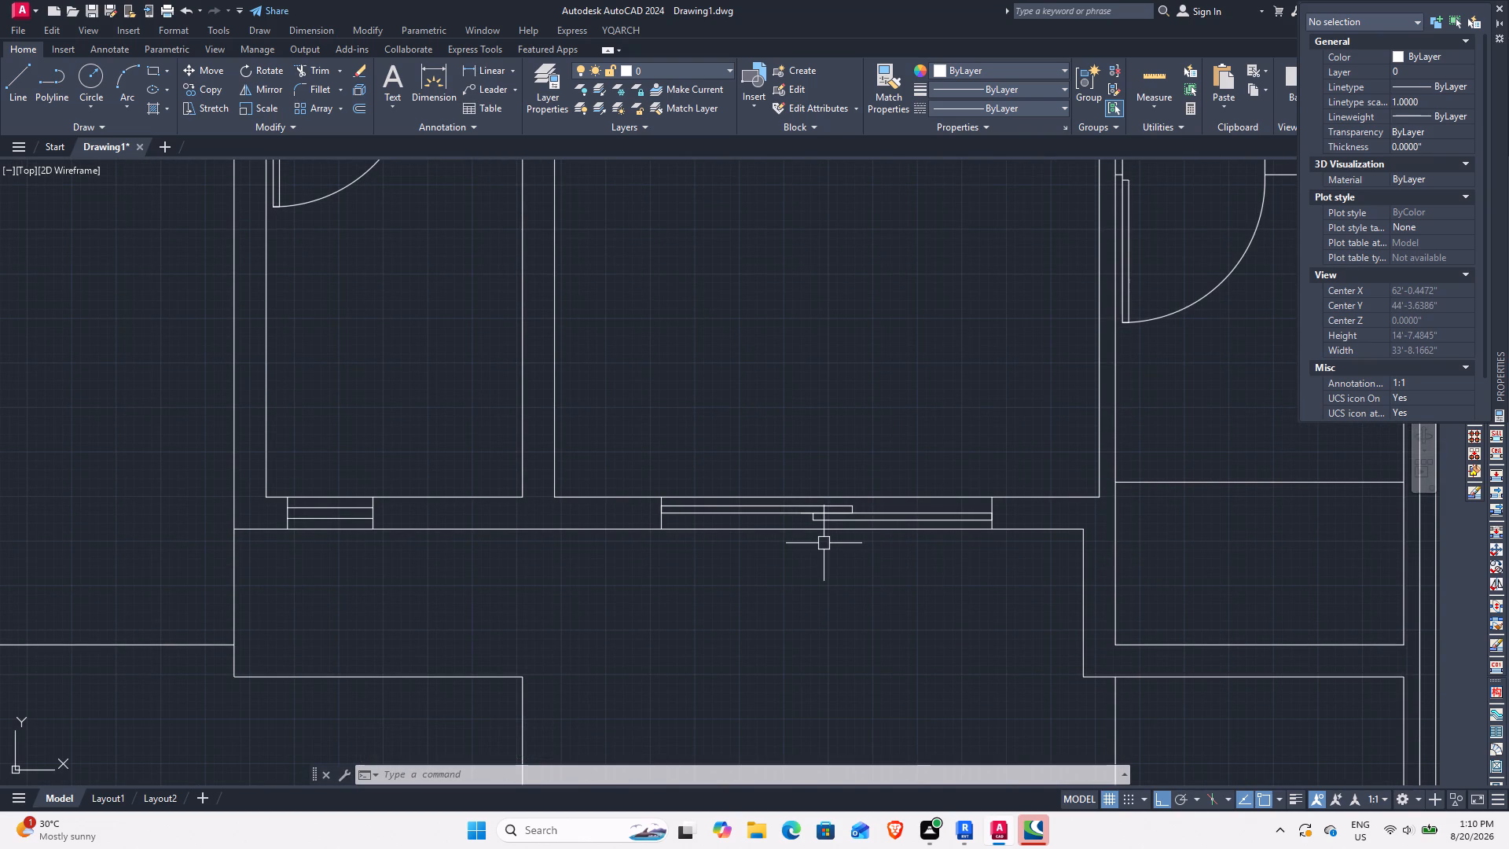
{"action": "left_click", "coordinate": [276, 476]}
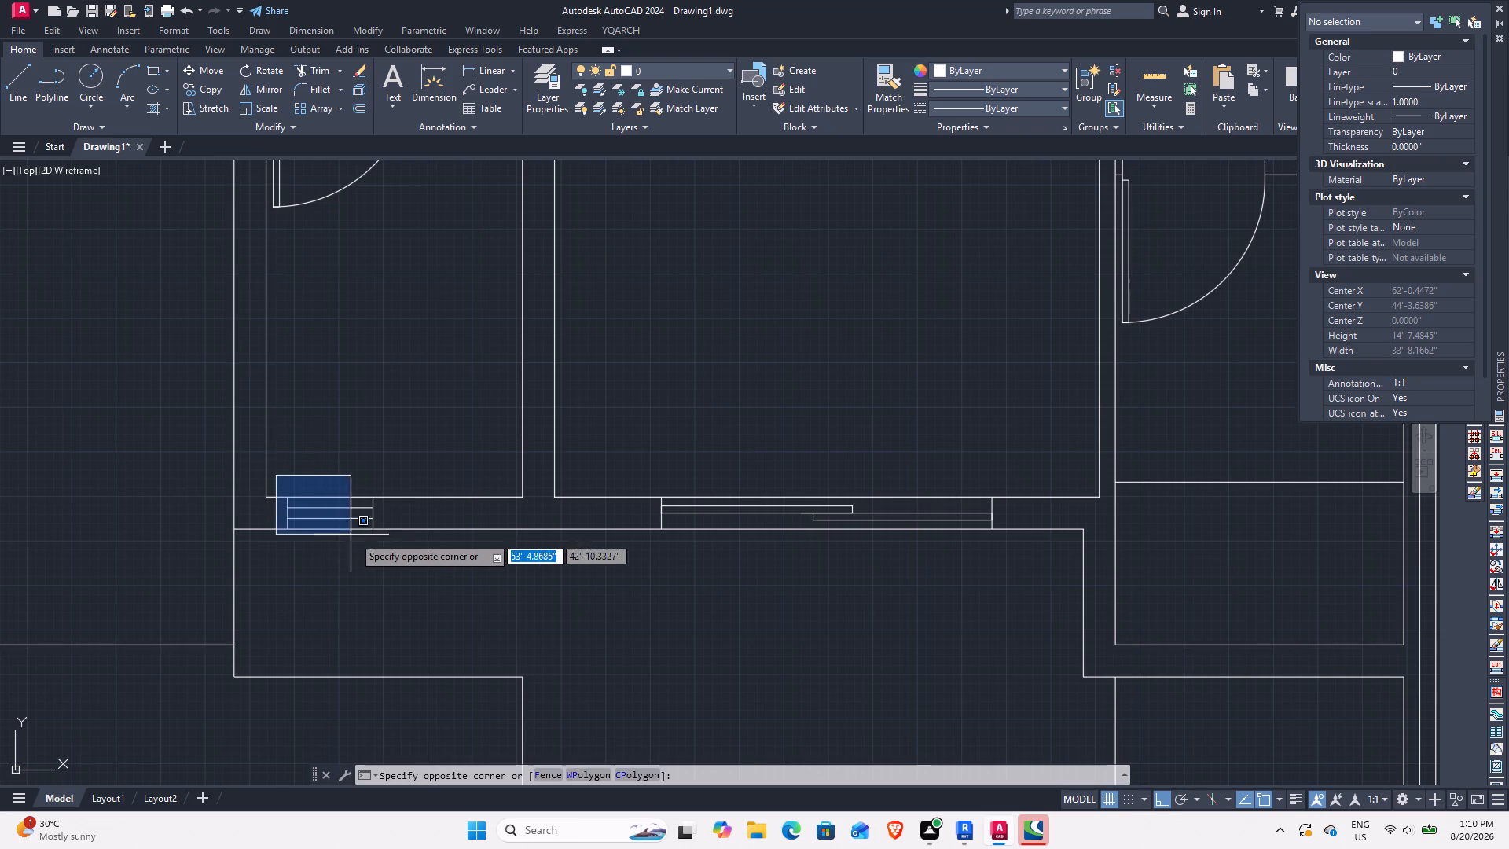
{"action": "left_click", "coordinate": [398, 555]}
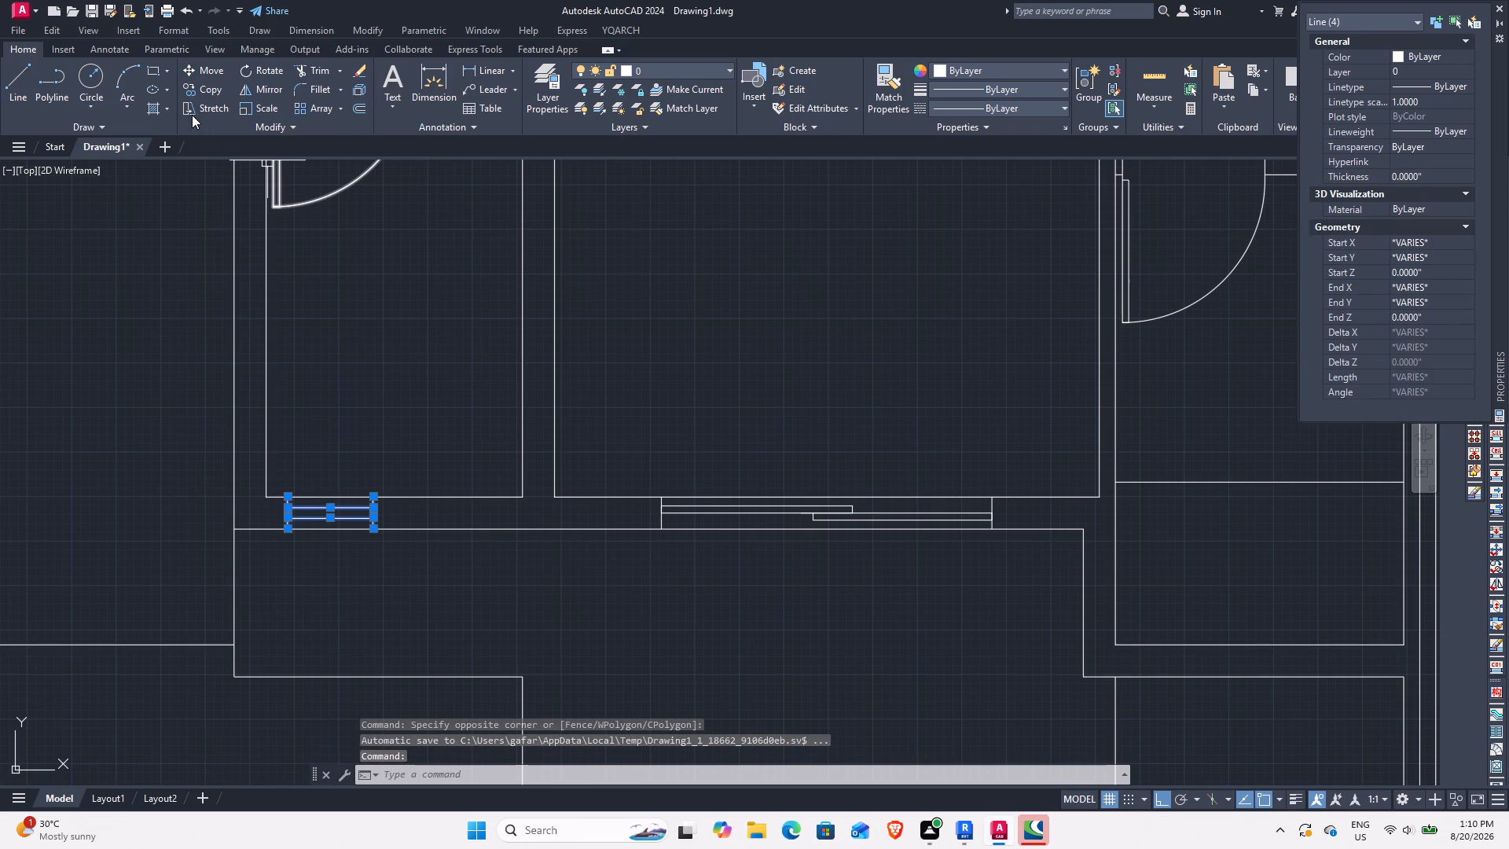
{"action": "left_click", "coordinate": [218, 90]}
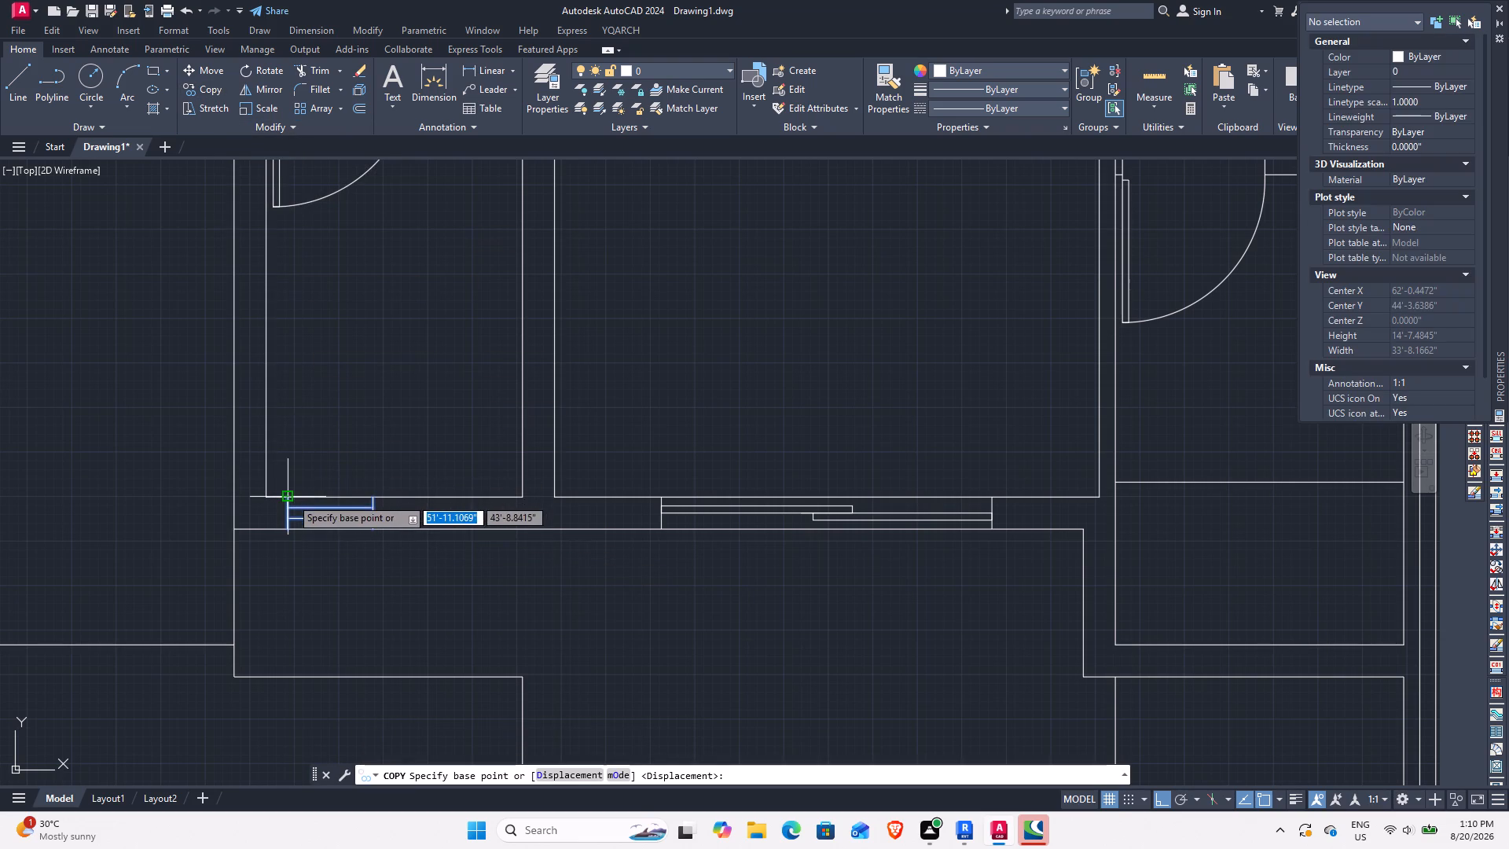
{"action": "left_click", "coordinate": [291, 498]}
{"action": "middle_click_drag", "start_coordinate": [926, 638], "coordinate": [550, 560]}
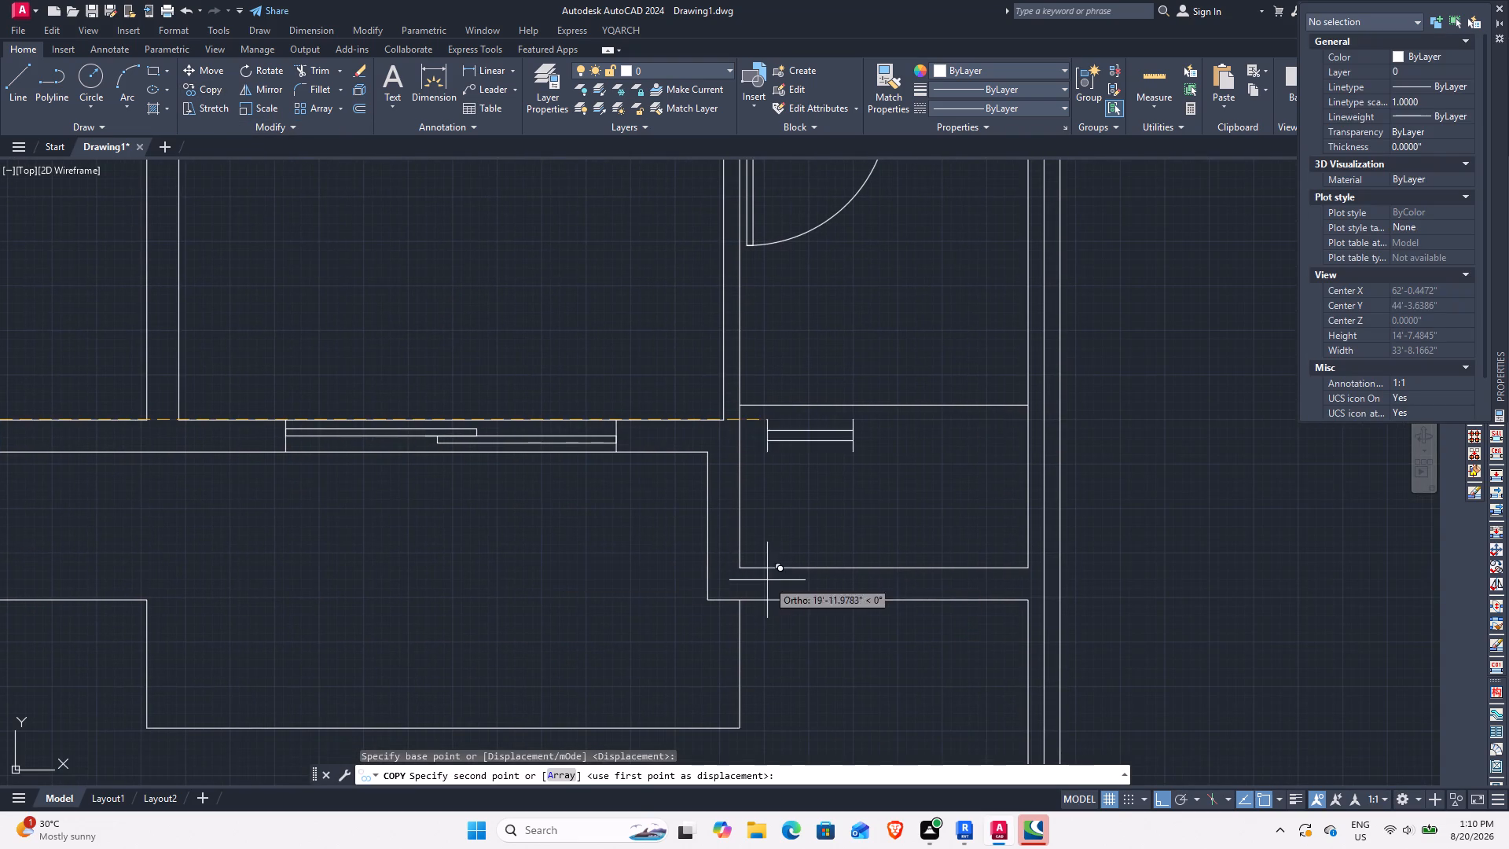
{"action": "left_click", "coordinate": [740, 574]}
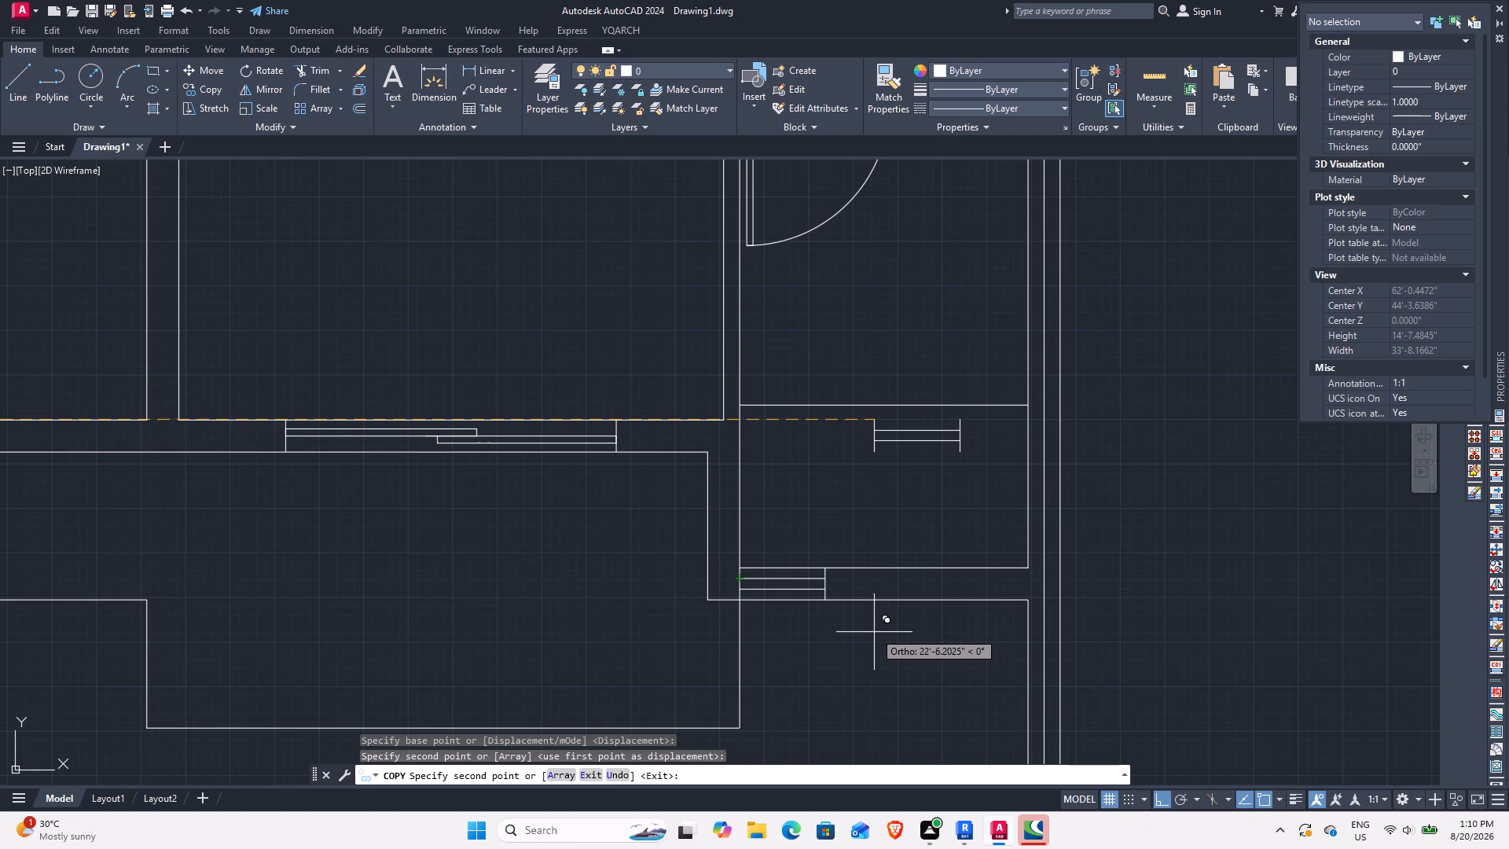
{"action": "key", "text": "Escape"}
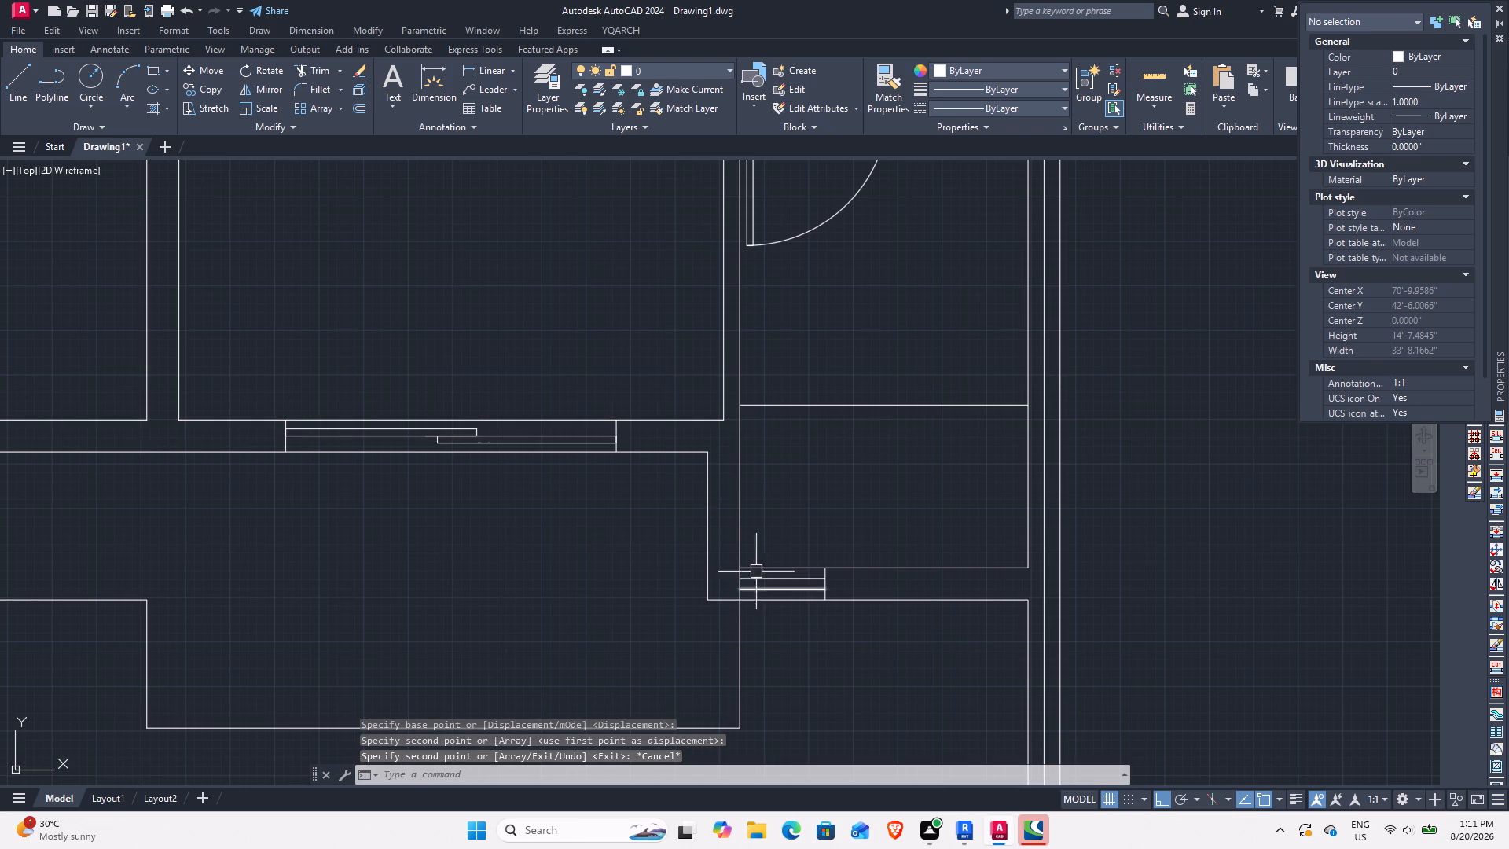
Move the copied window 6 inches right along the right-hand room's lower wall, away from the corner.
{"action": "left_click", "coordinate": [723, 527]}
{"action": "left_click", "coordinate": [850, 620]}
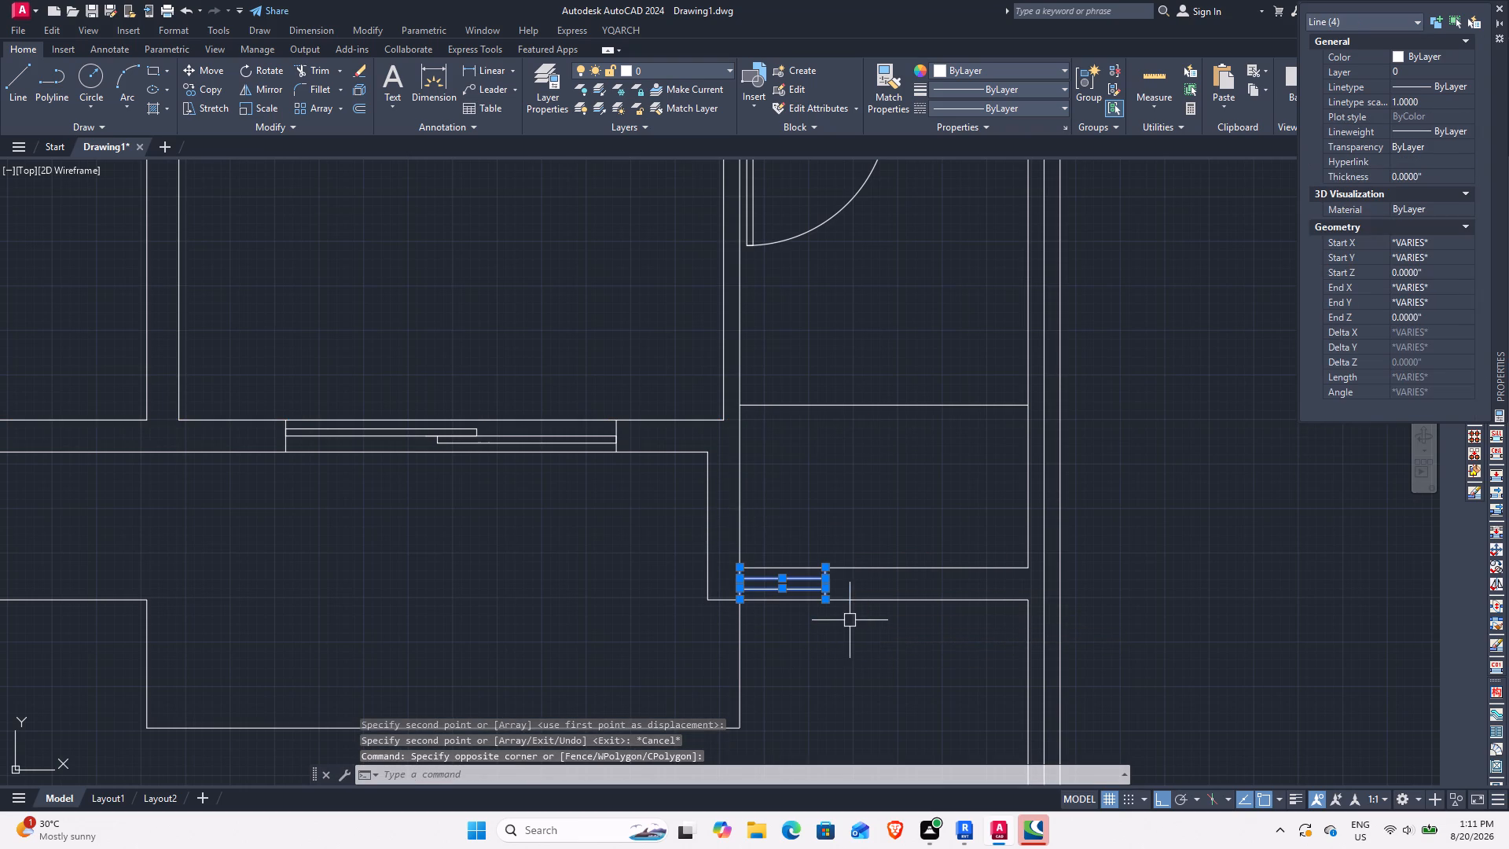
{"action": "type", "text": "M"}
{"action": "key", "text": "space"}
{"action": "left_click", "coordinate": [741, 571]}
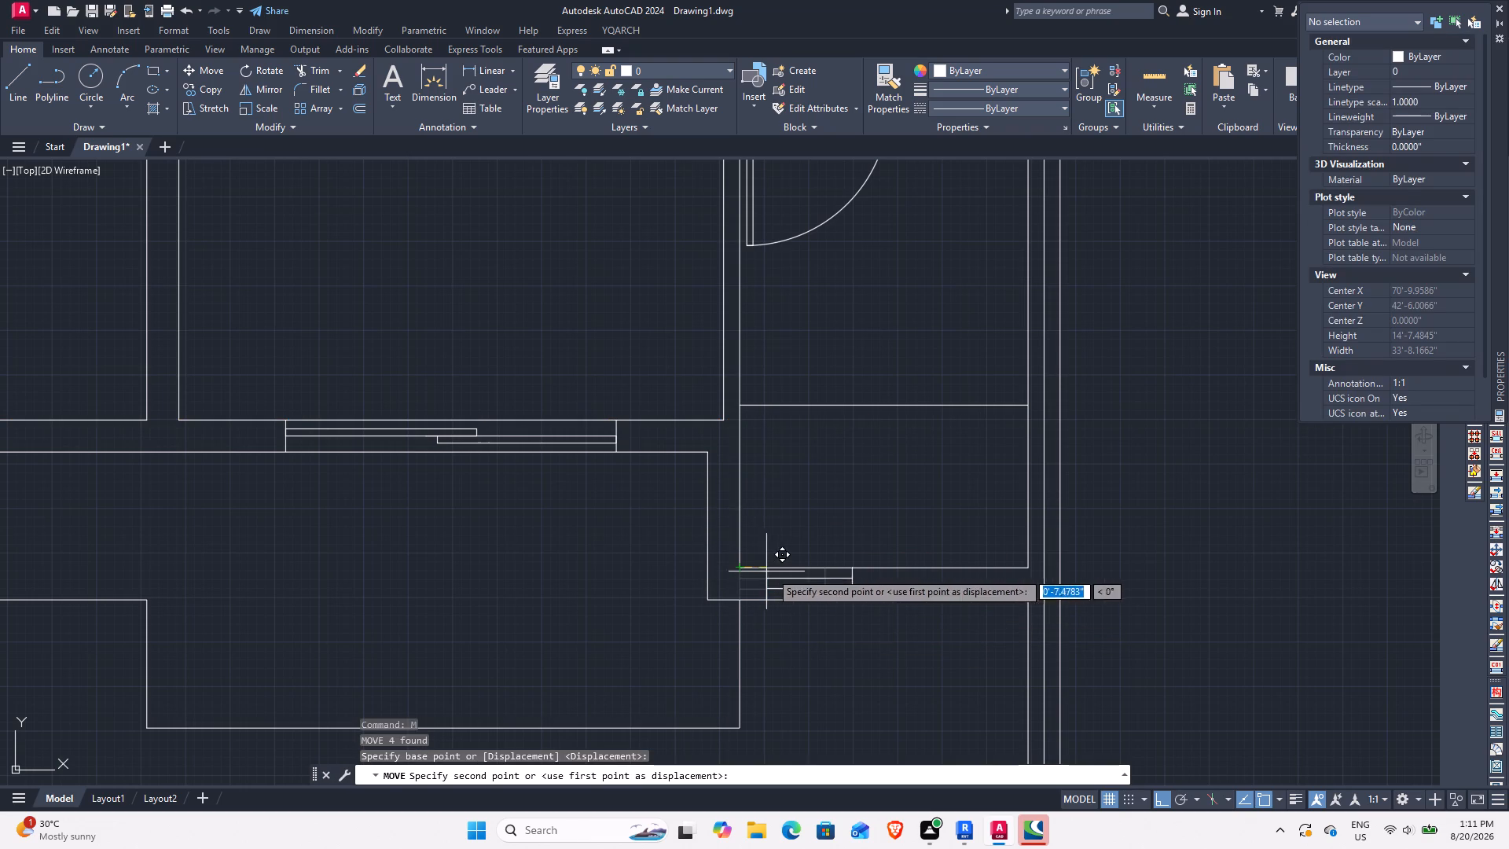
{"action": "key", "text": "6"}
{"action": "key", "text": "Return"}
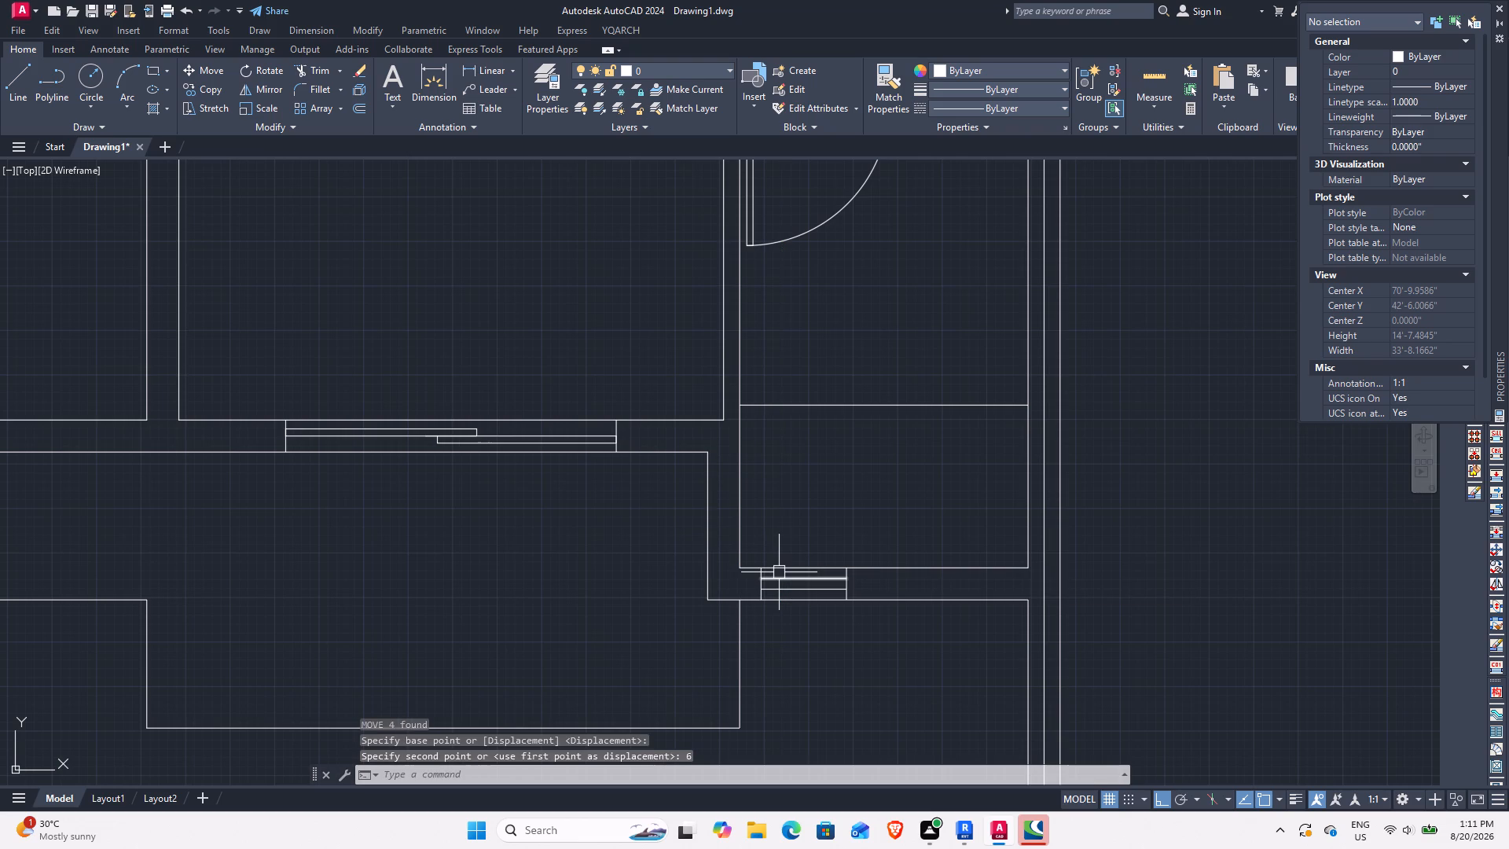
Copy the complete sliding window with its jambs to the left end of the double-door wall, against the left outer wall.
{"action": "scroll", "coordinate": [832, 482], "scroll_direction": "down", "scroll_amount": 1}
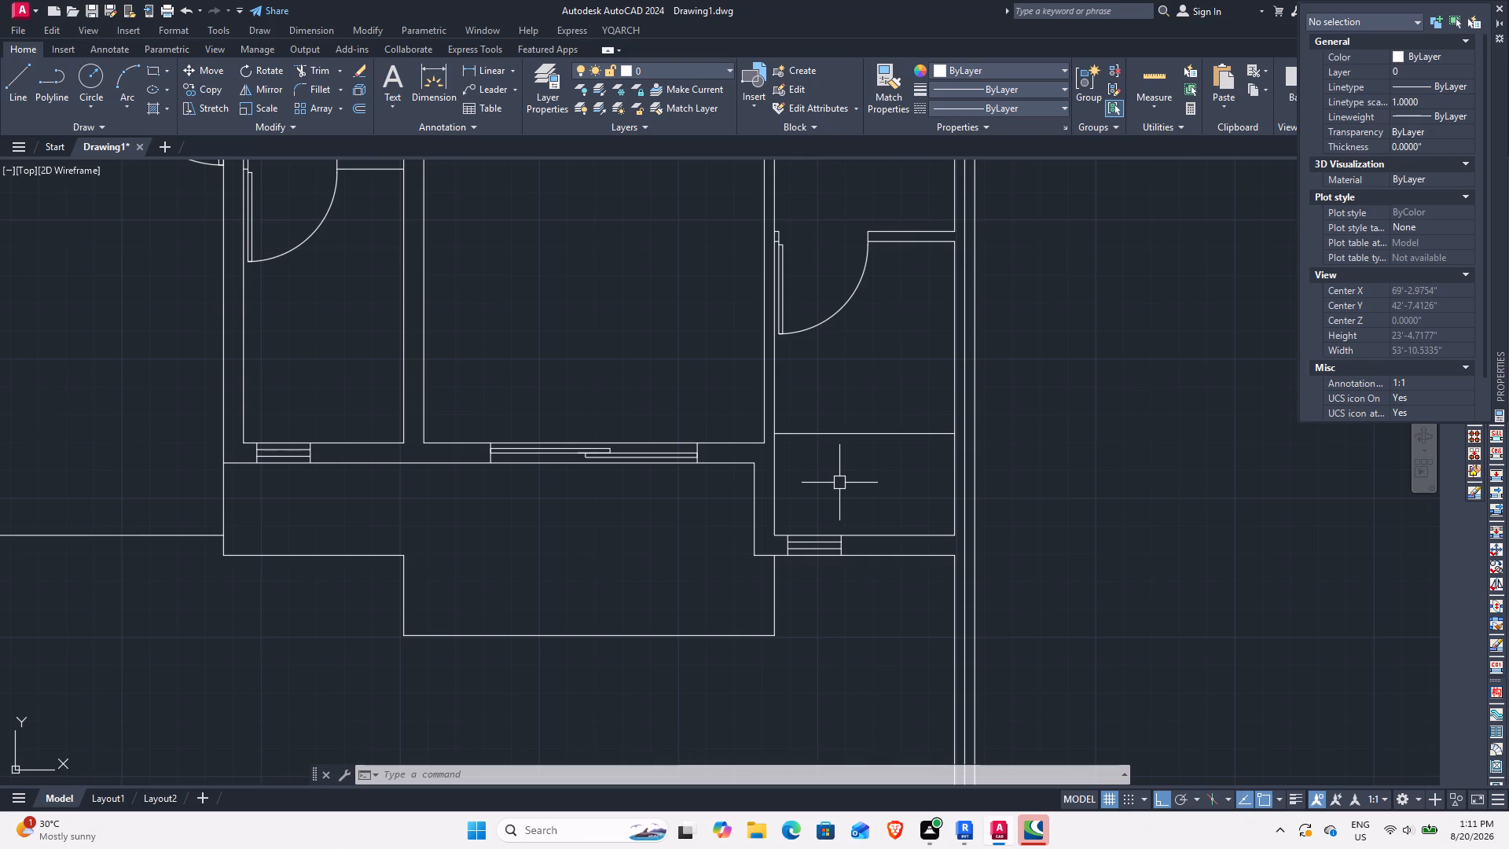
{"action": "scroll", "coordinate": [839, 483], "scroll_direction": "down", "scroll_amount": 2}
{"action": "scroll", "coordinate": [685, 446], "scroll_direction": "up", "scroll_amount": 3}
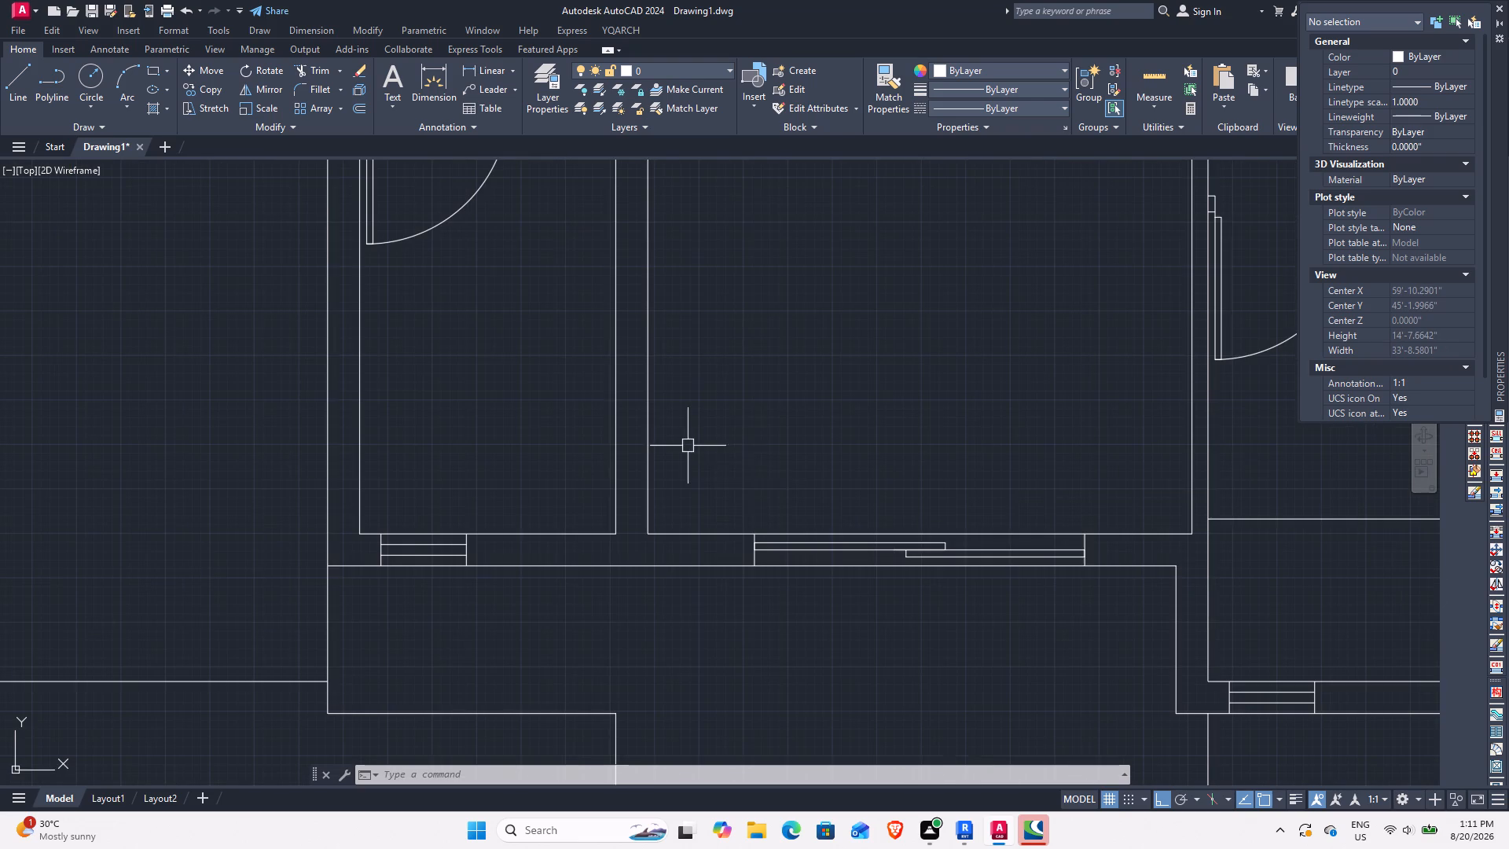
{"action": "left_click", "coordinate": [729, 490]}
{"action": "left_click", "coordinate": [1136, 624]}
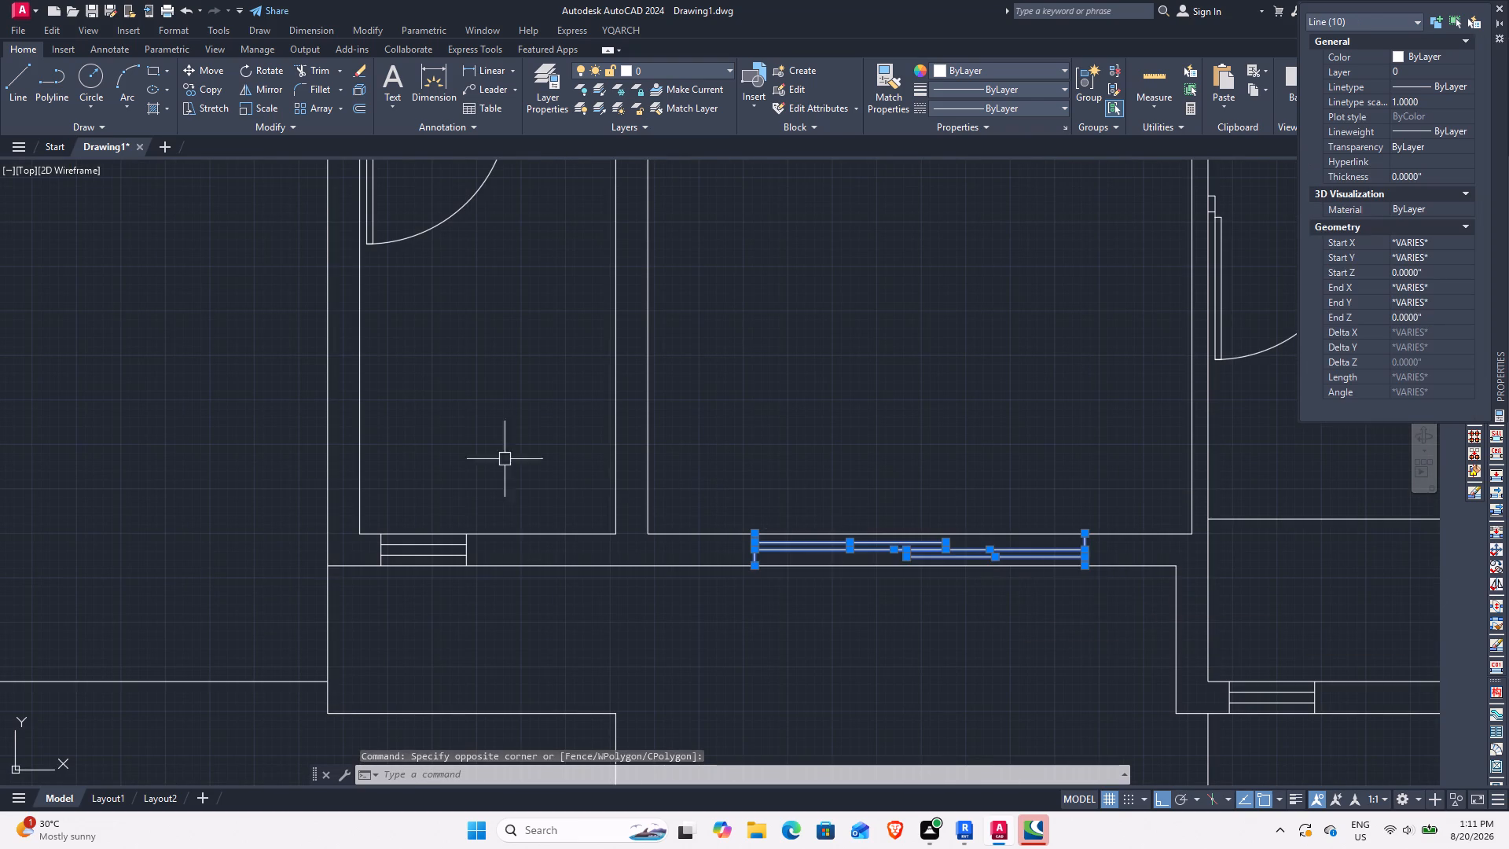
{"action": "left_click", "coordinate": [211, 95]}
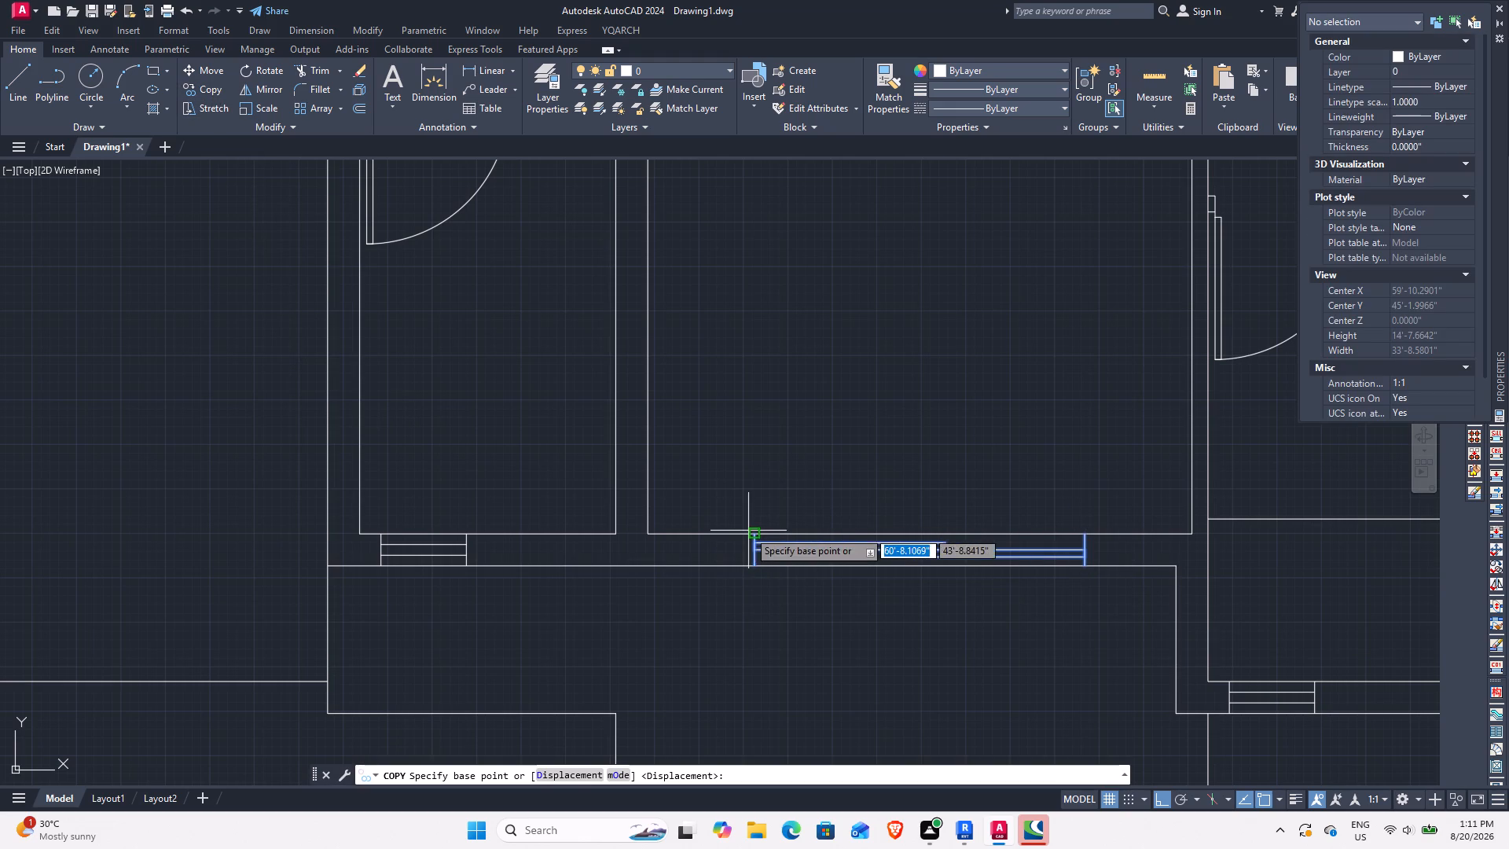
{"action": "left_click", "coordinate": [758, 535]}
{"action": "scroll", "coordinate": [341, 455], "scroll_direction": "down", "scroll_amount": 3}
{"action": "middle_click_drag", "start_coordinate": [295, 426], "coordinate": [698, 529]}
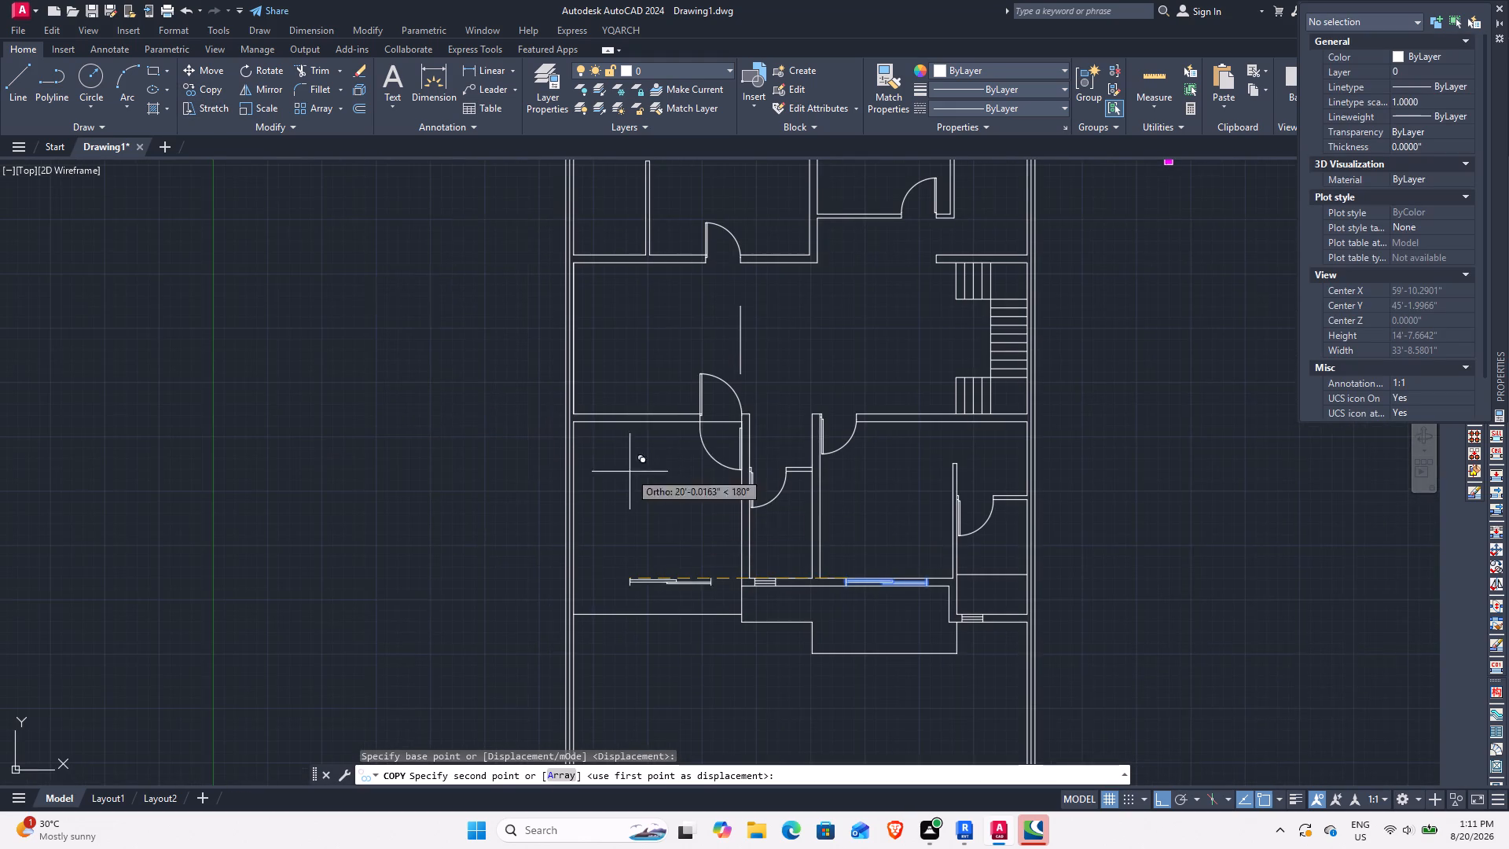
{"action": "scroll", "coordinate": [575, 413], "scroll_direction": "up", "scroll_amount": 4}
{"action": "left_click", "coordinate": [557, 413]}
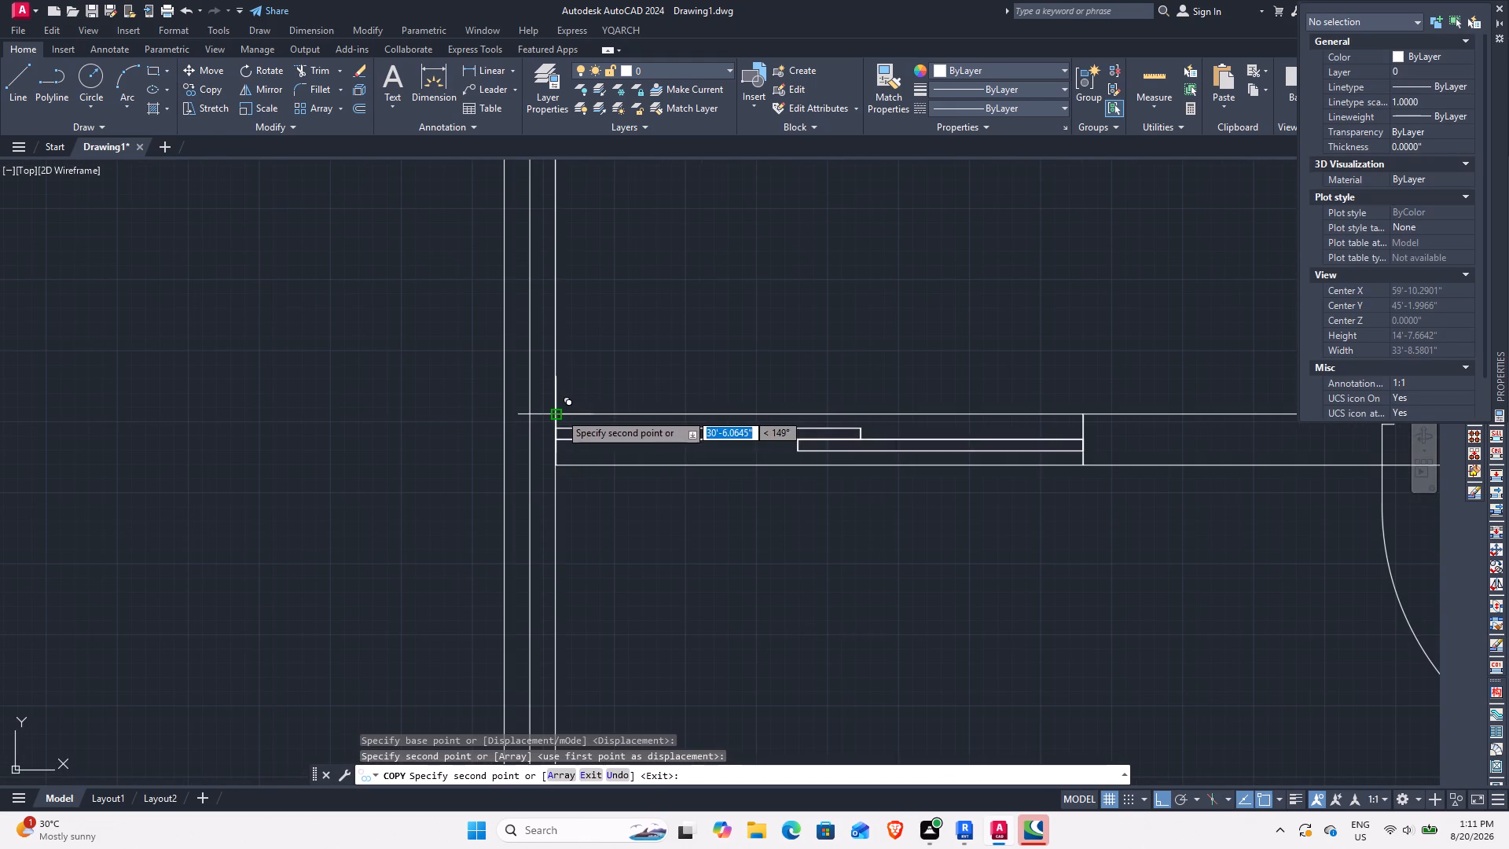
{"action": "key", "text": "Escape"}
Move the copied sliding window 2 feet right along the double-door wall, away from the left outer wall.
{"action": "scroll", "coordinate": [742, 529], "scroll_direction": "down", "scroll_amount": 2}
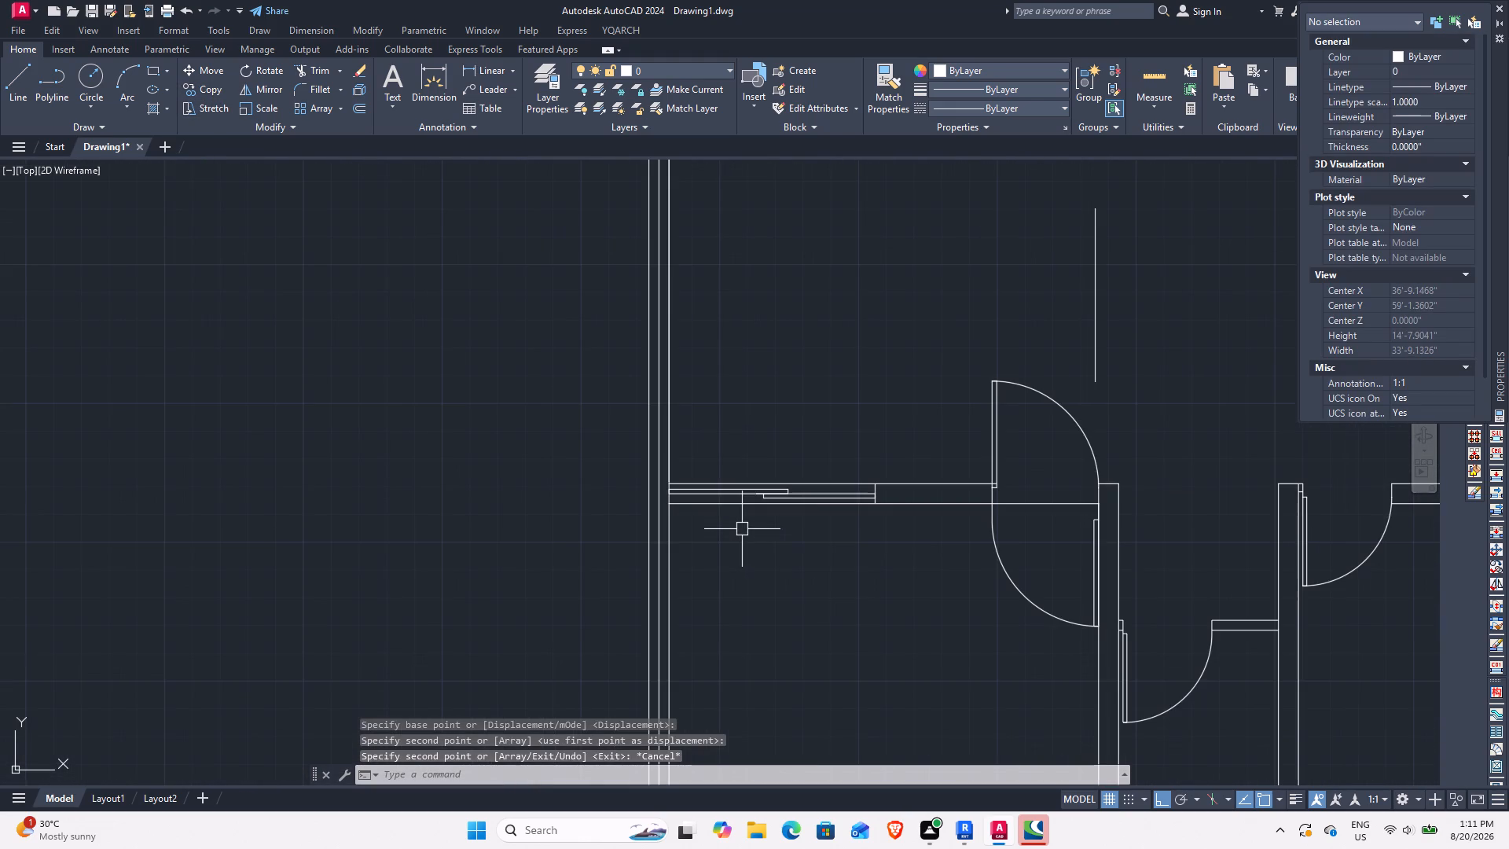
{"action": "middle_click_drag", "start_coordinate": [796, 537], "coordinate": [751, 614]}
{"action": "scroll", "coordinate": [674, 541], "scroll_direction": "up", "scroll_amount": 2}
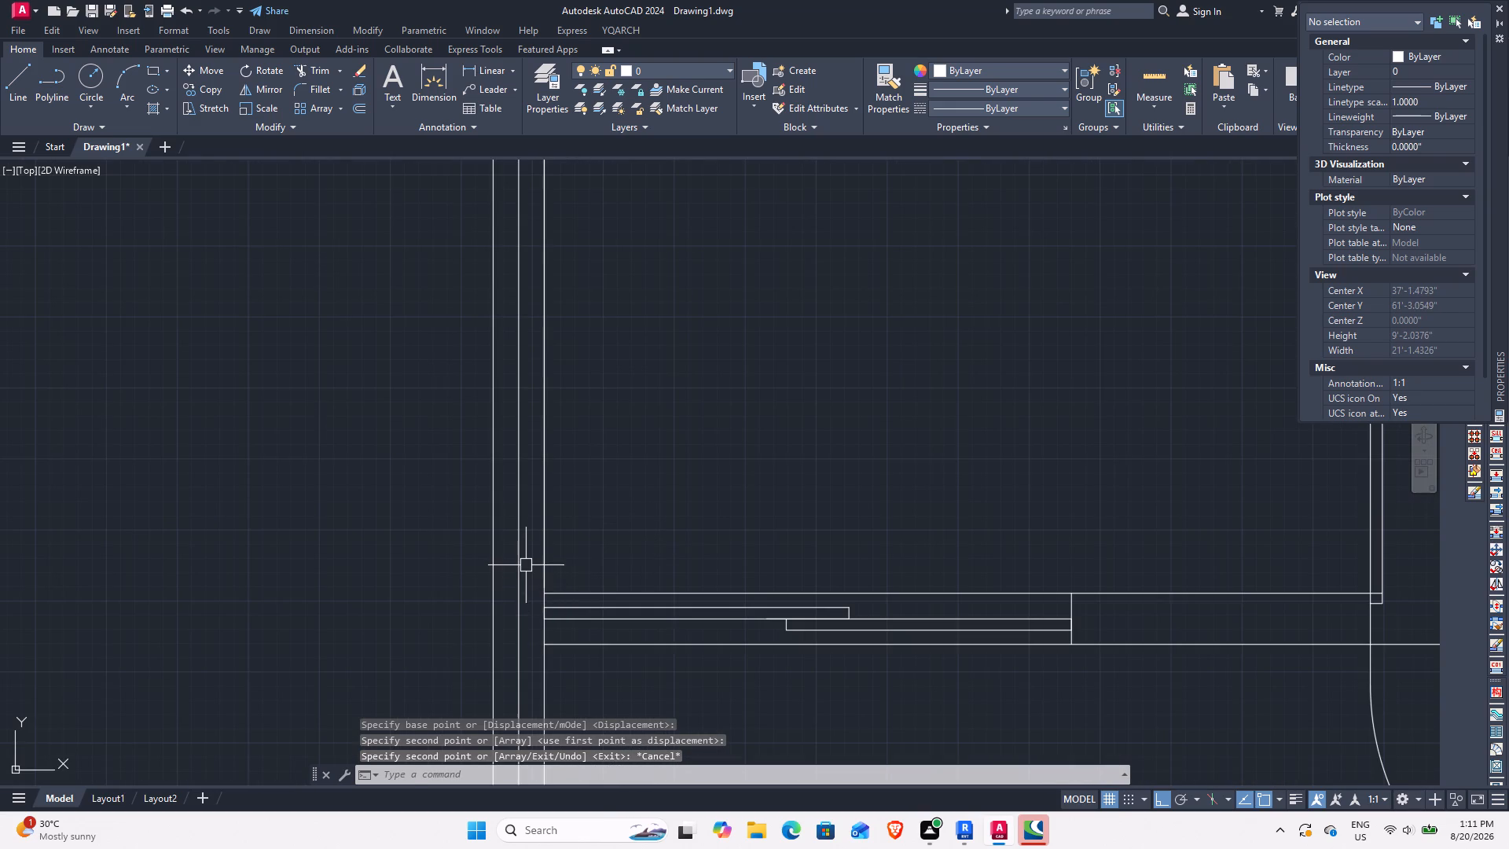
{"action": "left_click", "coordinate": [526, 557]}
{"action": "left_click", "coordinate": [1144, 682]}
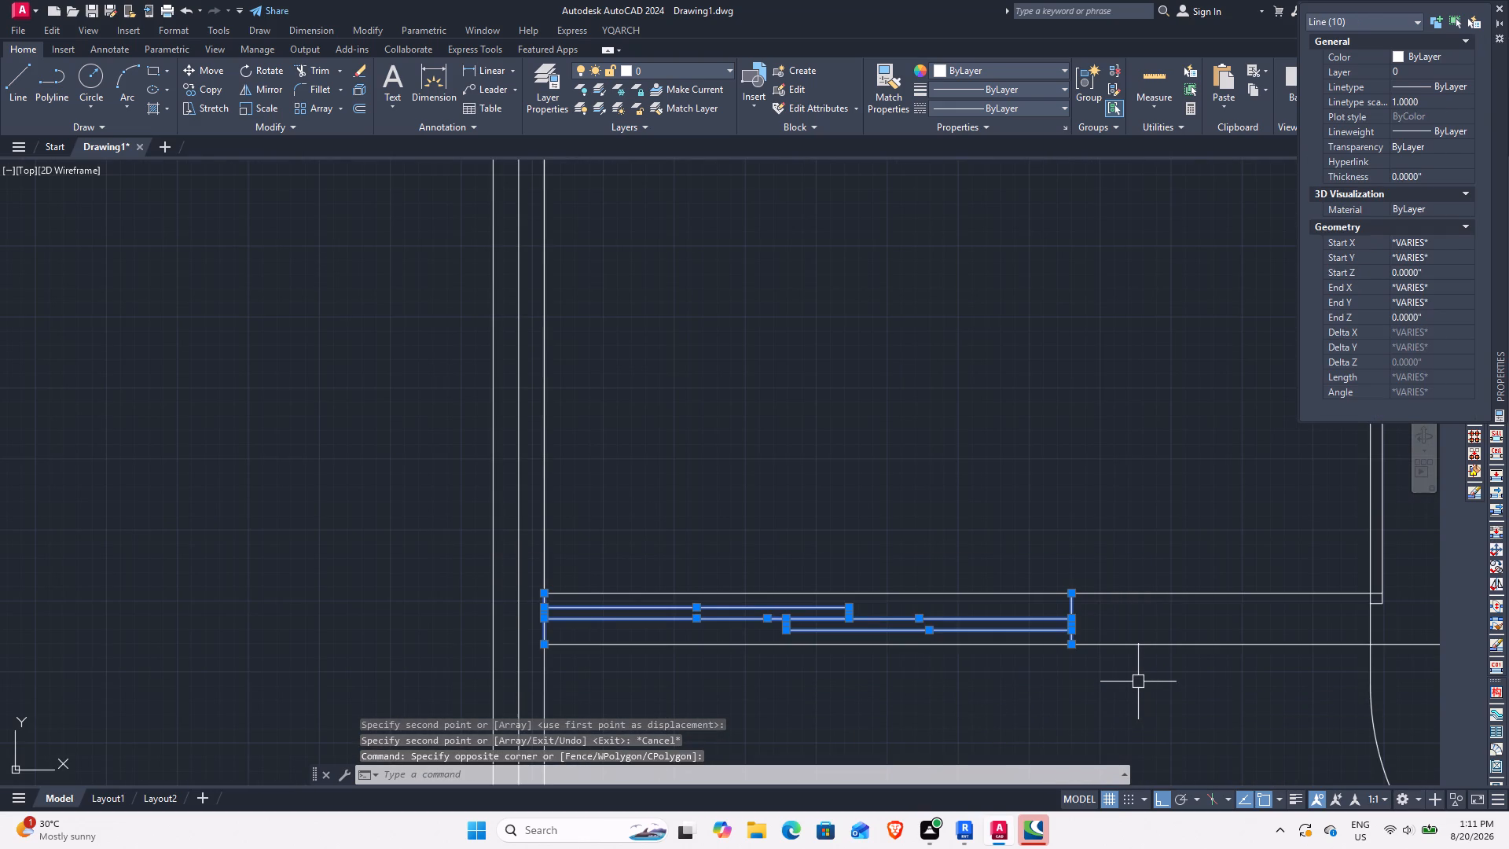
{"action": "key", "text": "m"}
{"action": "key", "text": "space"}
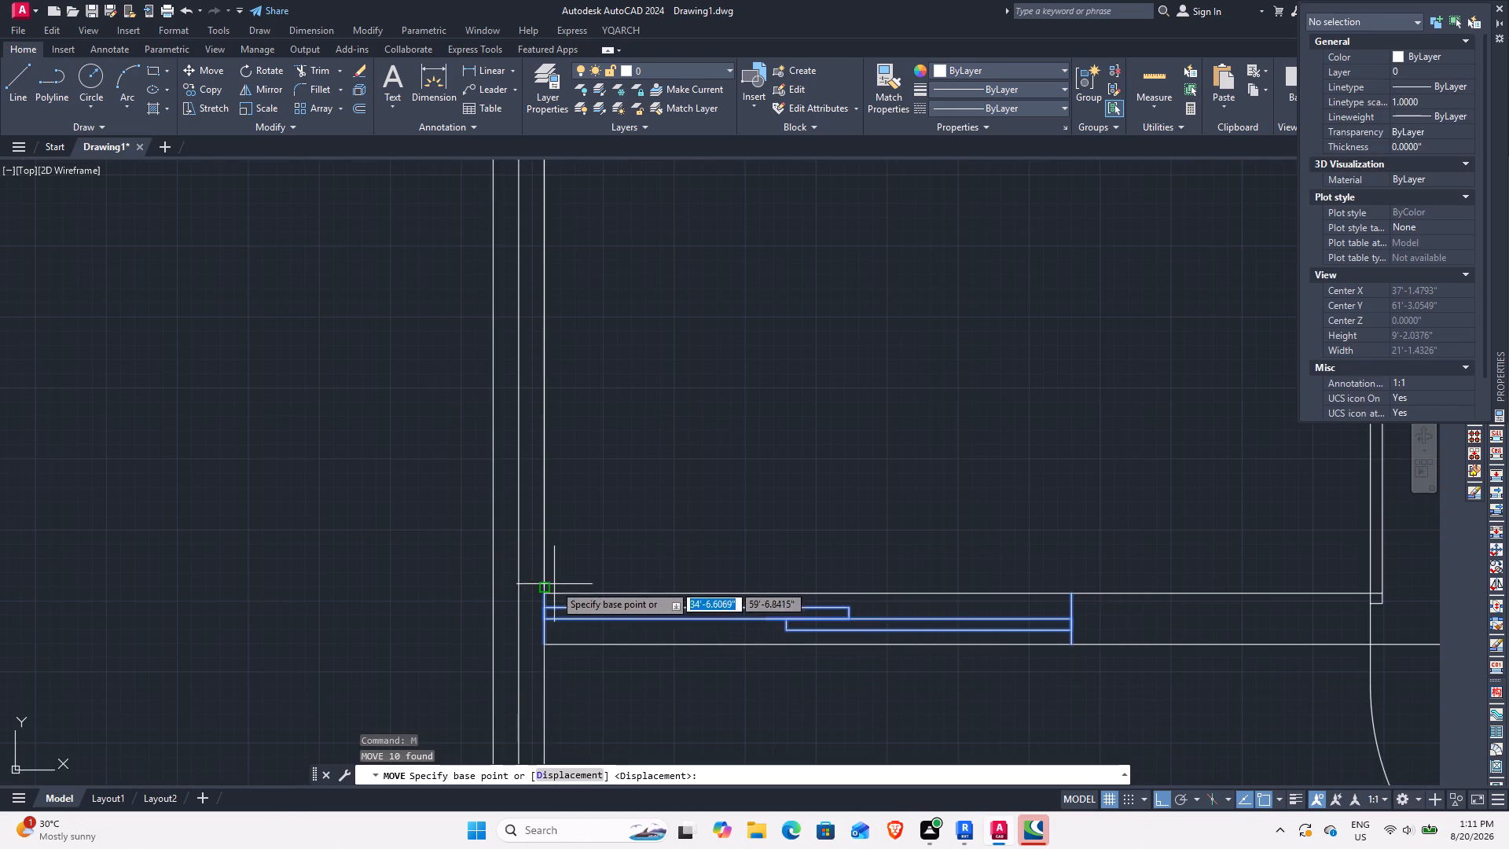
{"action": "left_click", "coordinate": [545, 594]}
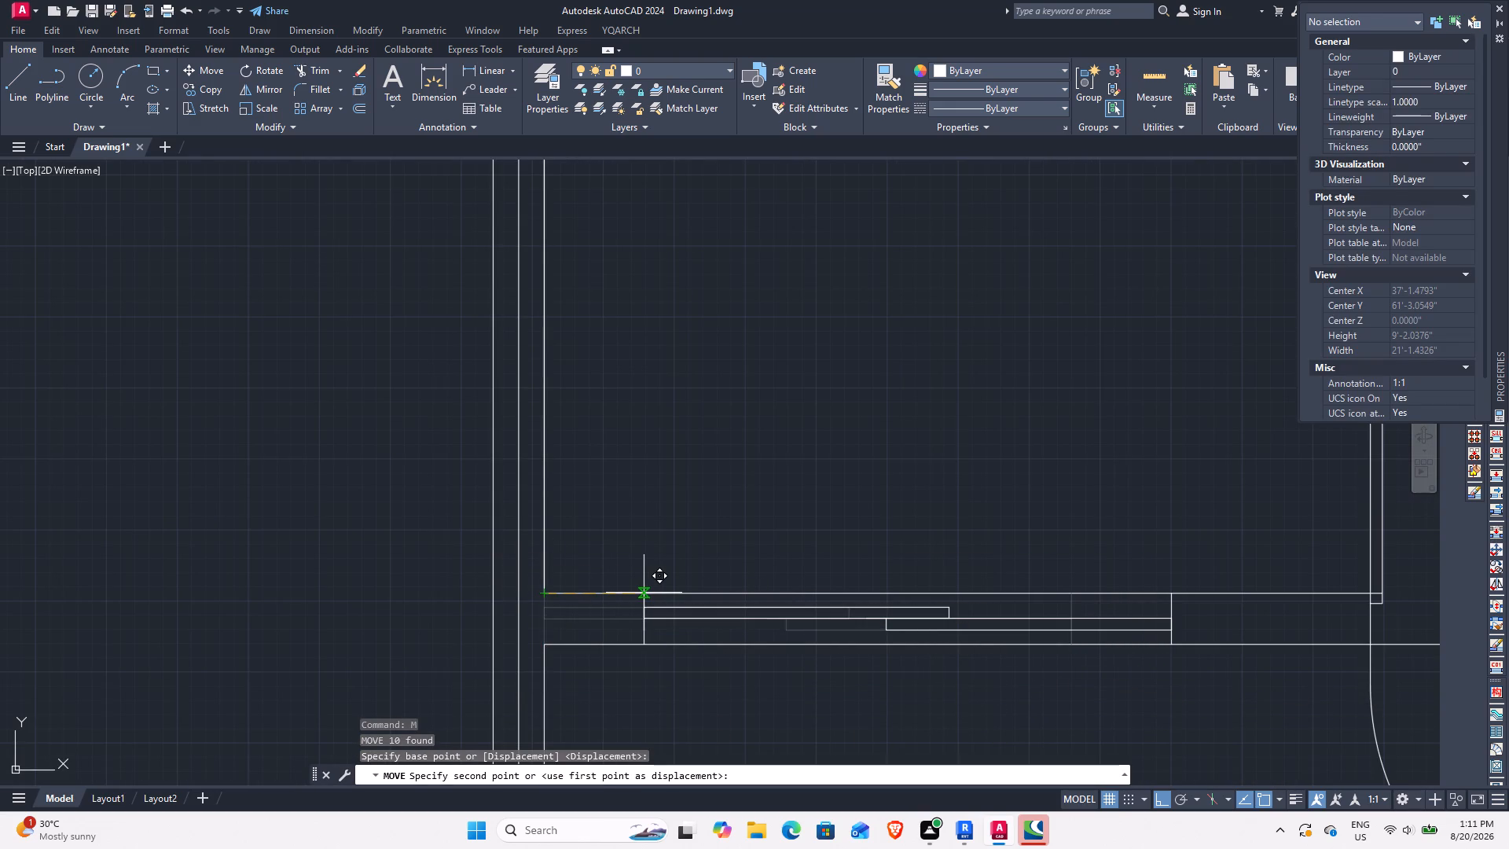
{"action": "key", "text": "2"}
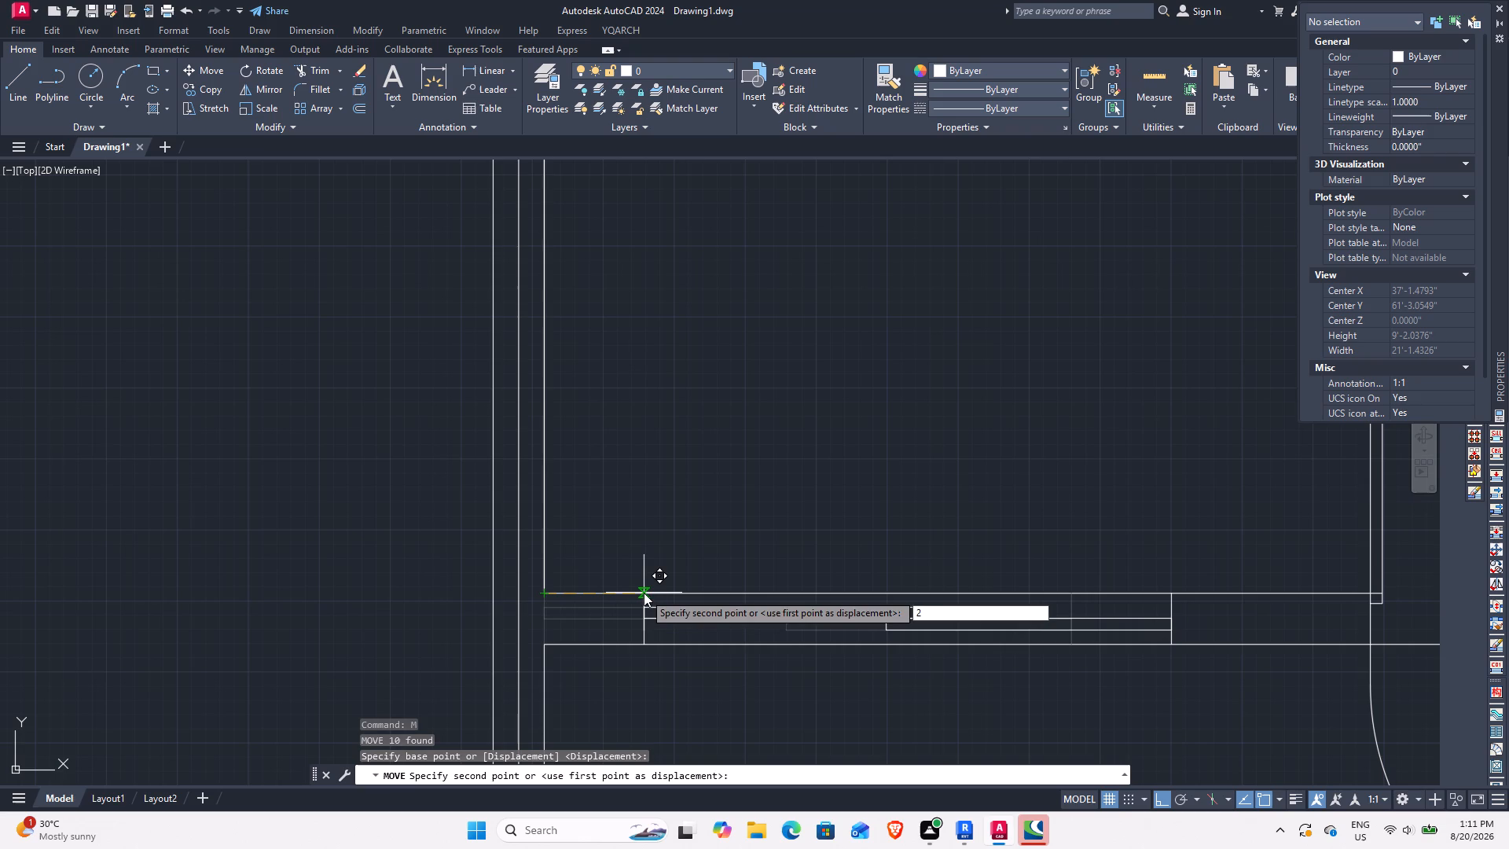
{"action": "key", "text": "semicolon"}
{"action": "key", "text": "BackSpace"}
{"action": "key", "text": "apostrophe"}
{"action": "key", "text": "Return"}
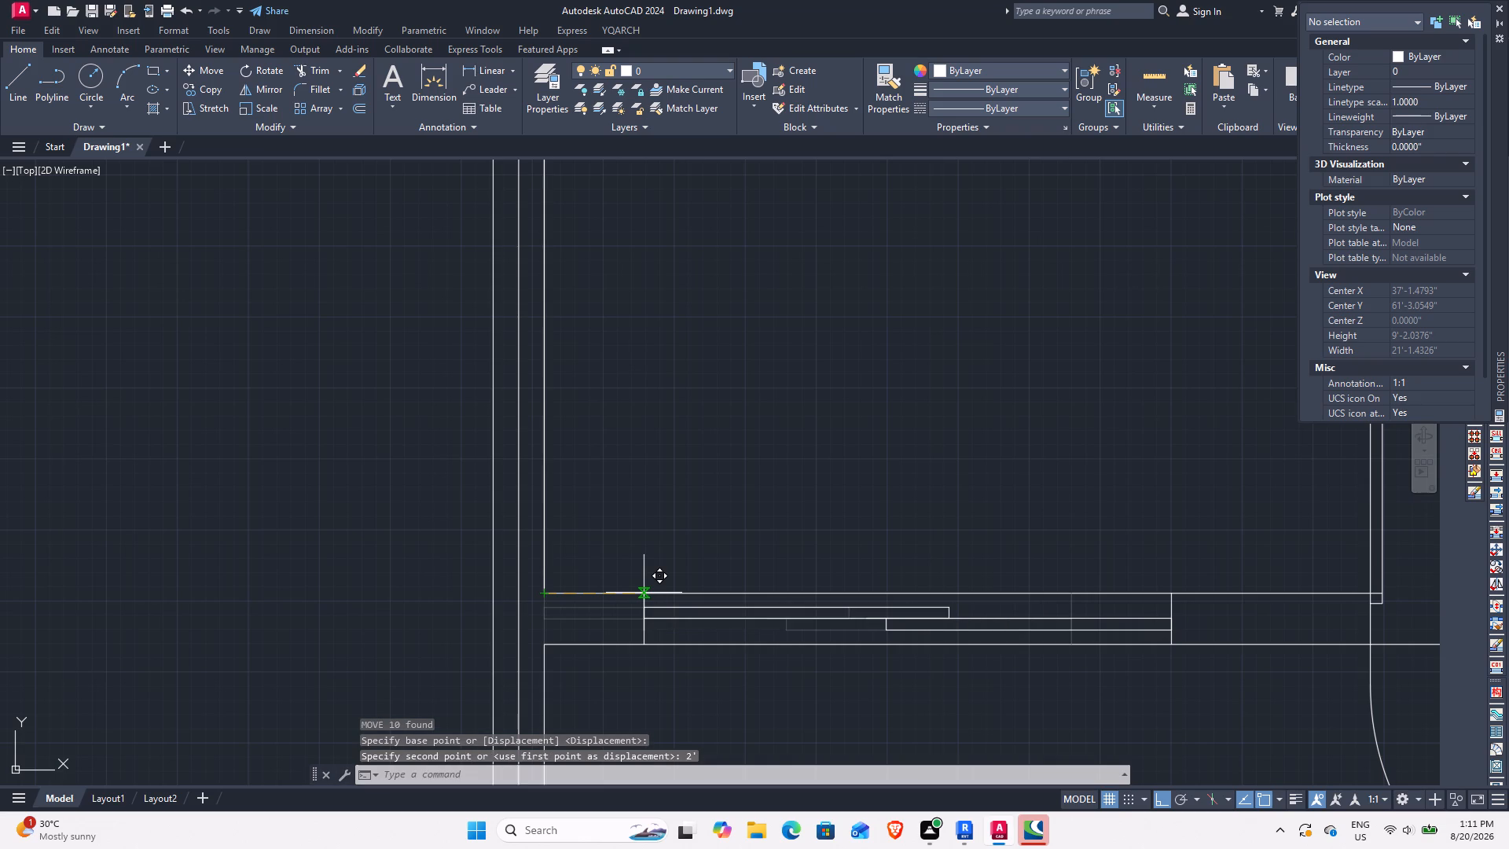
{"action": "key", "text": "Escape"}
Copy the double-door wall's sliding window with its jambs into the upper-left room's top wall, near the room's right corner.
{"action": "middle_click_drag", "start_coordinate": [876, 685], "coordinate": [854, 654]}
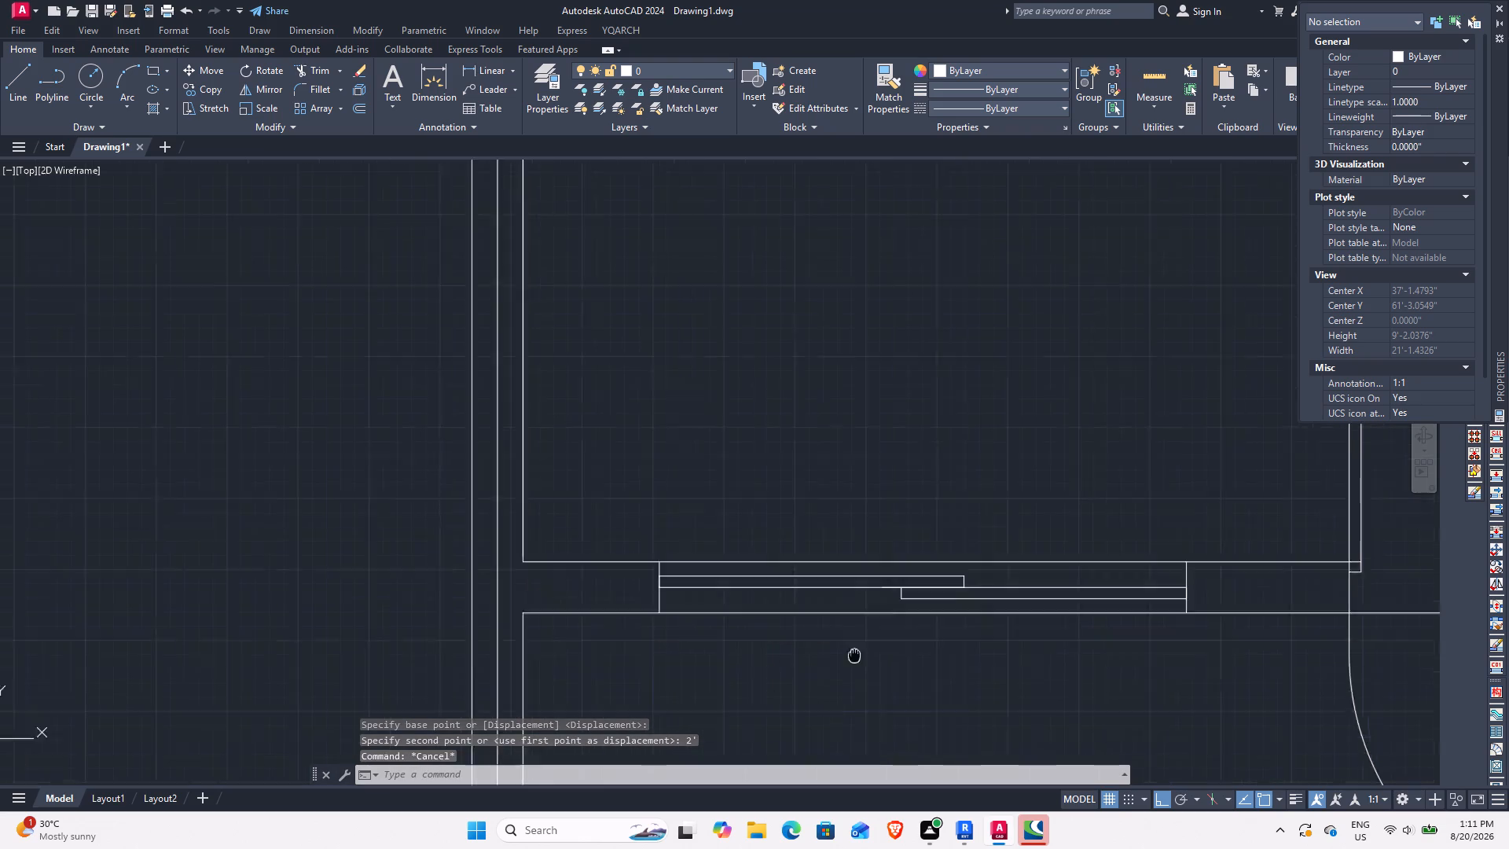
{"action": "middle_click_drag", "start_coordinate": [854, 654], "coordinate": [624, 578]}
{"action": "scroll", "coordinate": [624, 578], "scroll_direction": "down", "scroll_amount": 3}
{"action": "middle_click_drag", "start_coordinate": [721, 604], "coordinate": [762, 608]}
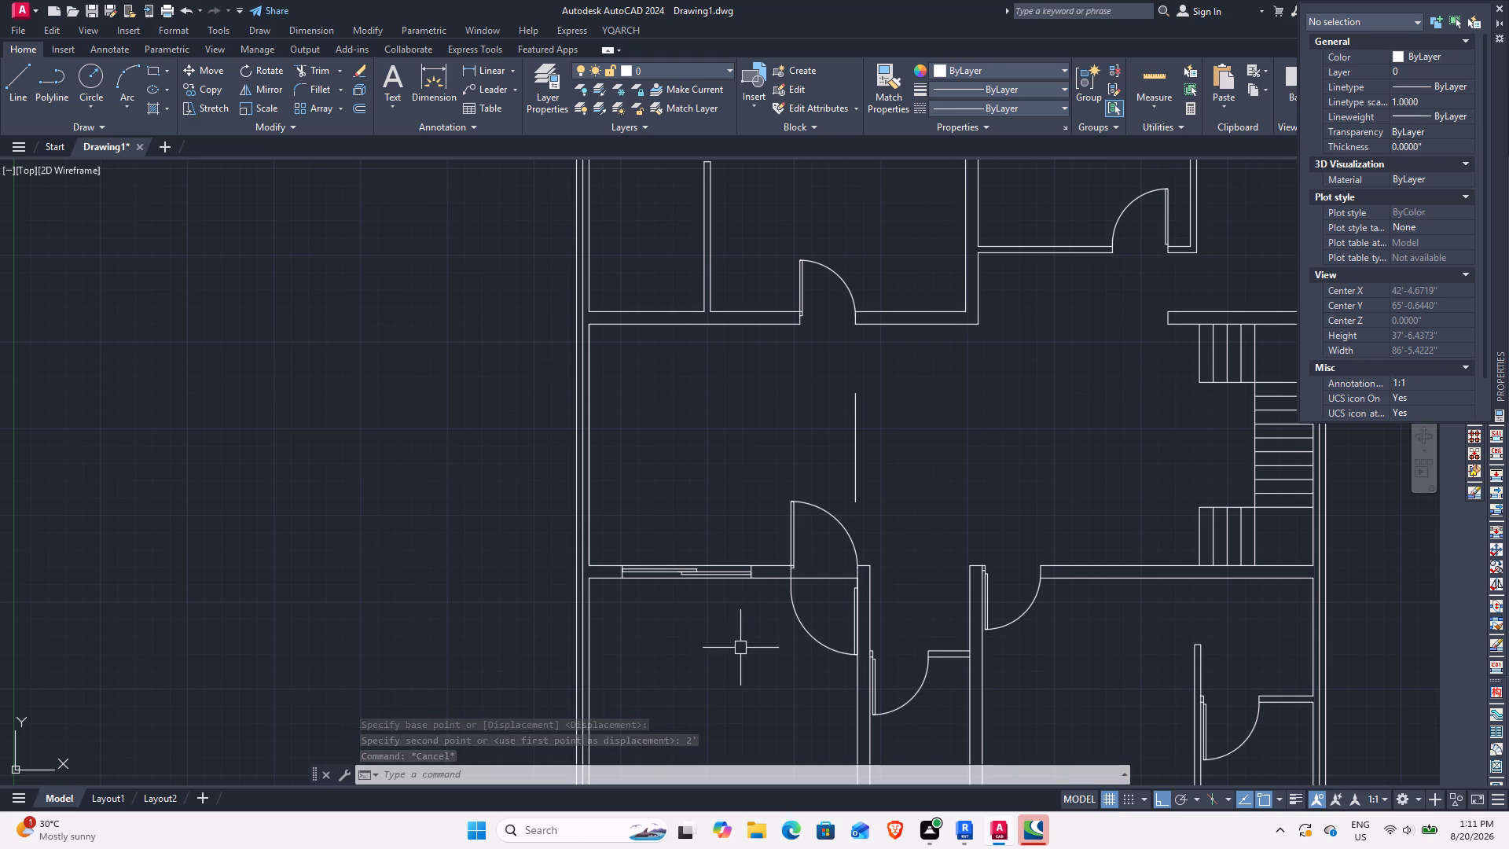
{"action": "middle_click_drag", "start_coordinate": [732, 468], "coordinate": [725, 614]}
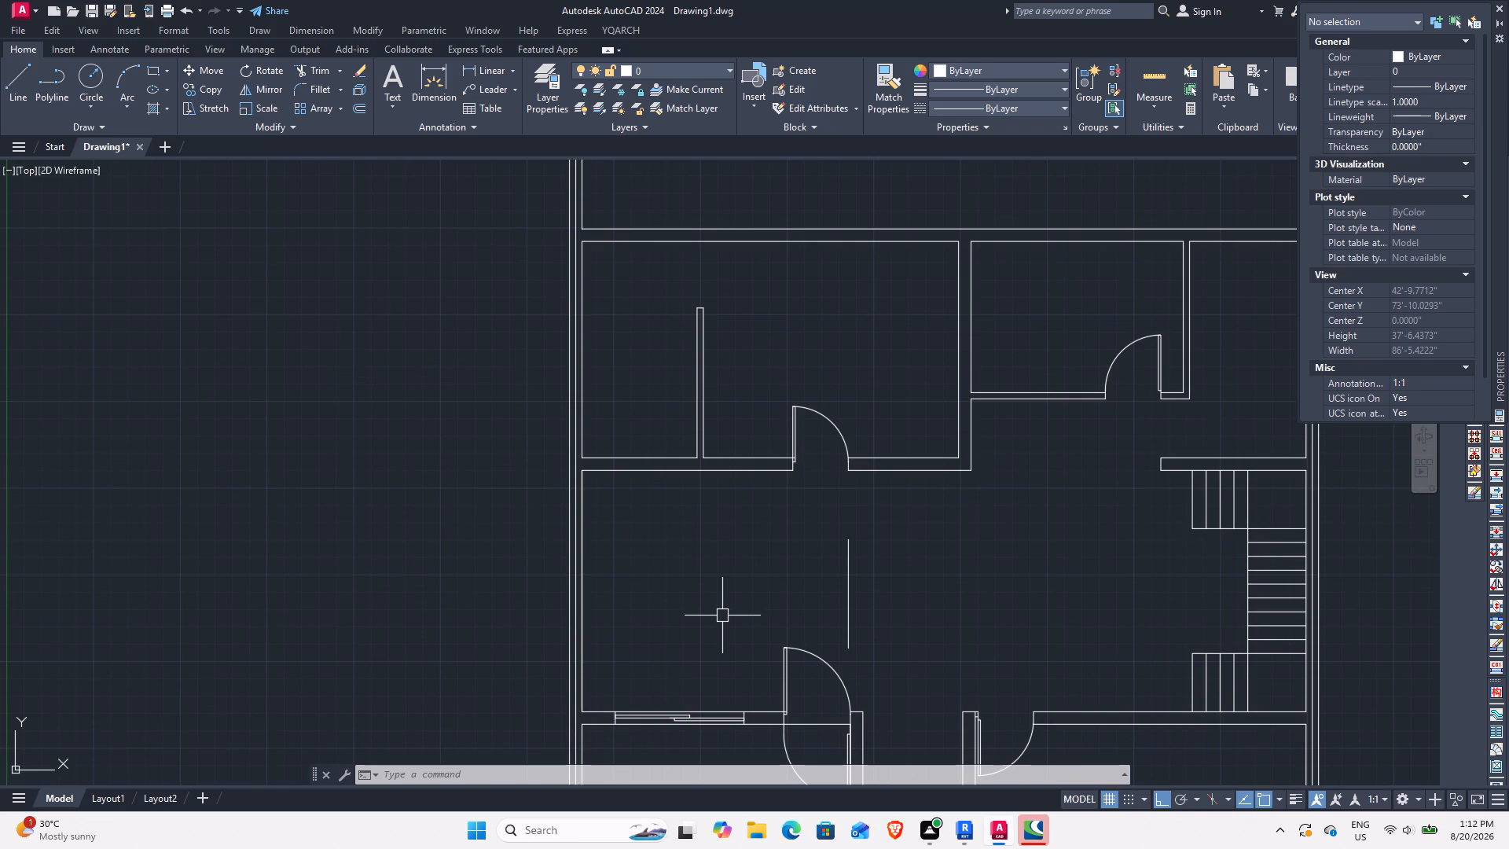
{"action": "middle_click_drag", "start_coordinate": [648, 649], "coordinate": [689, 527]}
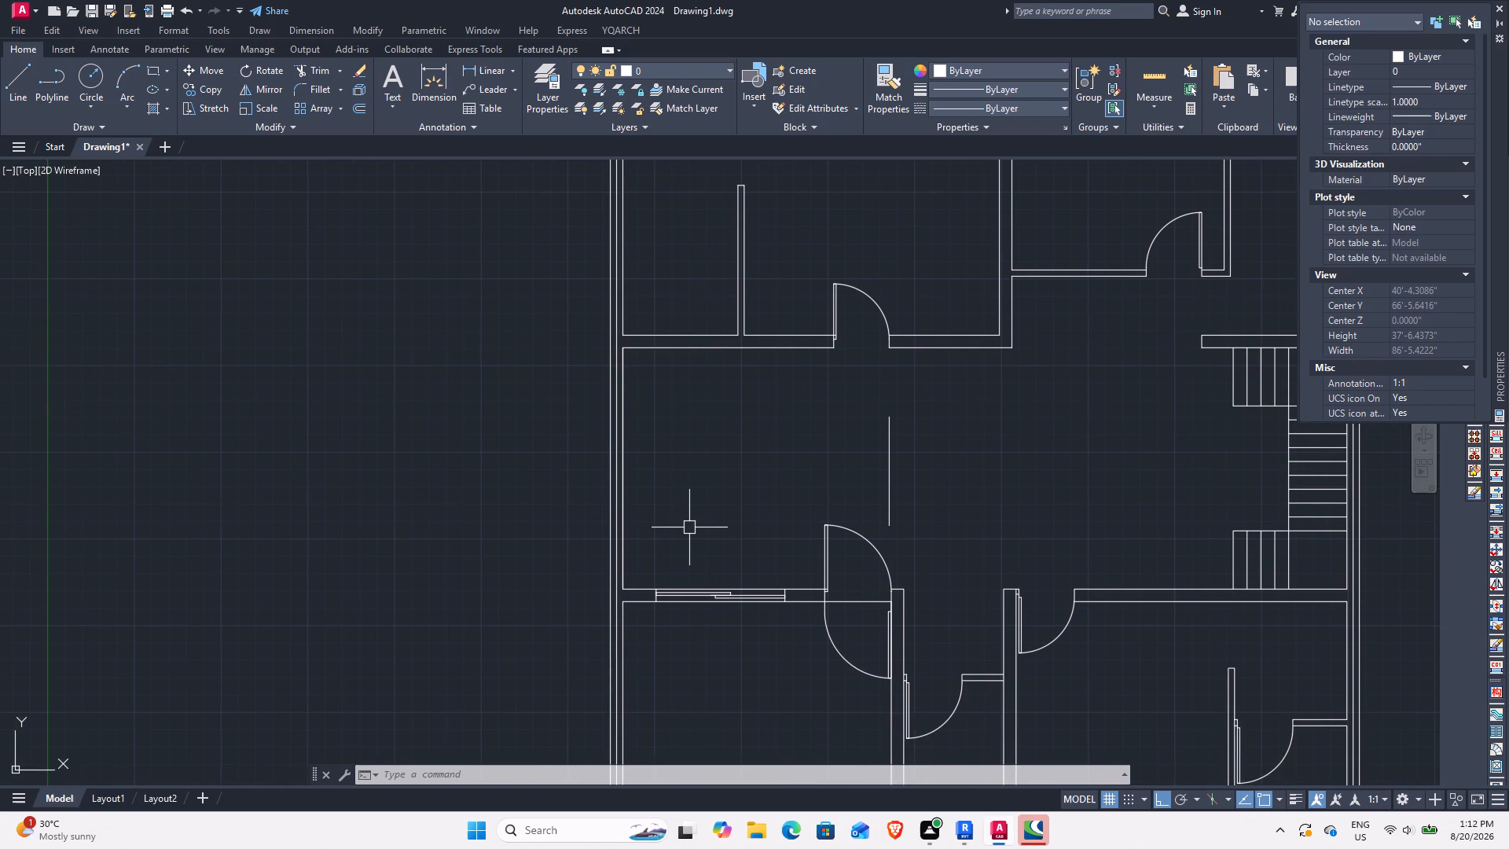
{"action": "middle_click_drag", "start_coordinate": [689, 527], "coordinate": [681, 415]}
{"action": "left_click", "coordinate": [634, 457]}
{"action": "left_click", "coordinate": [794, 519]}
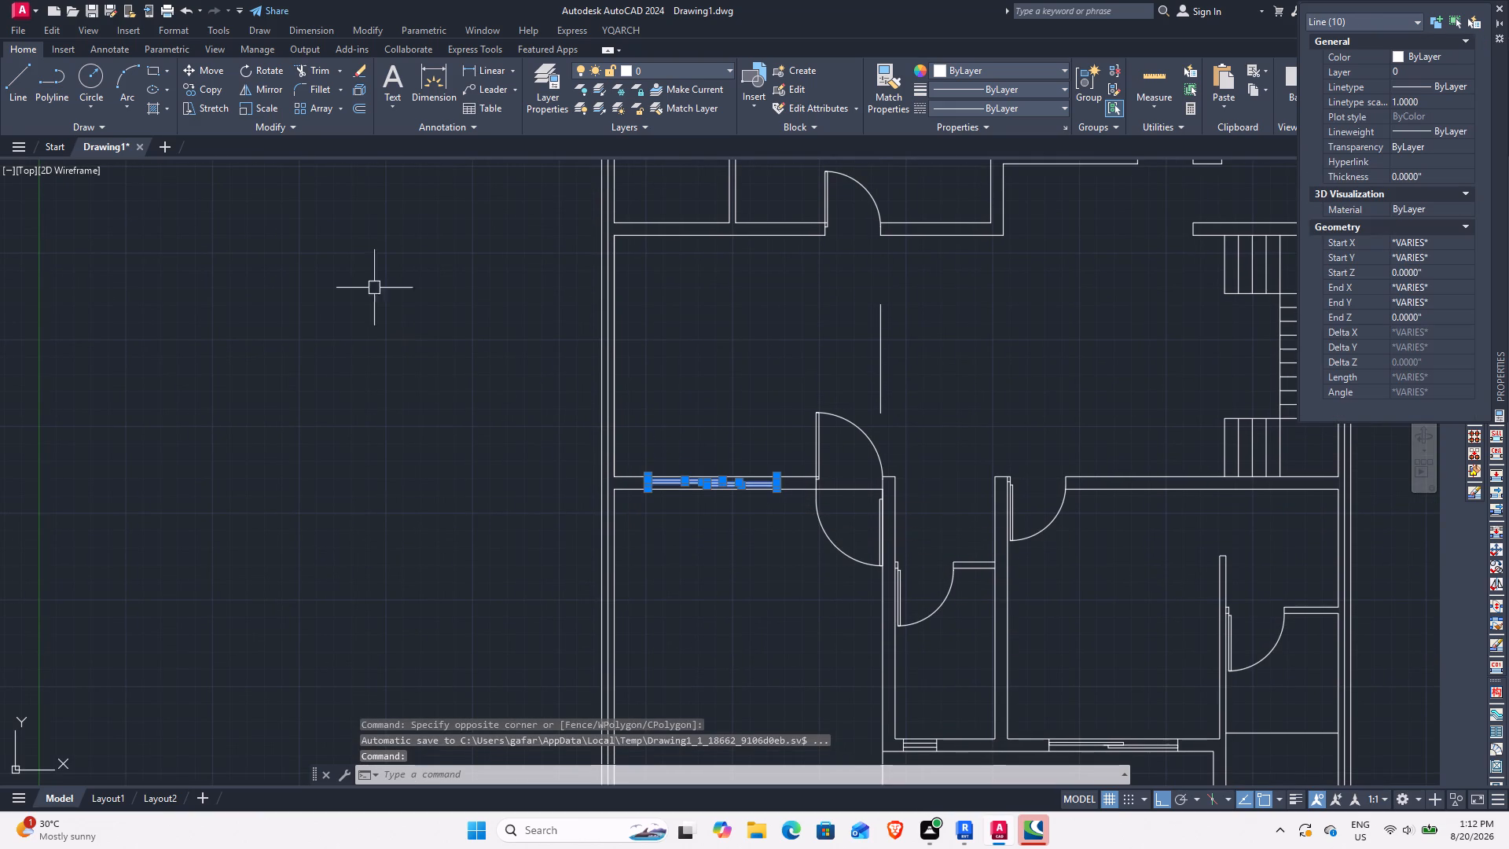
{"action": "left_click", "coordinate": [210, 88]}
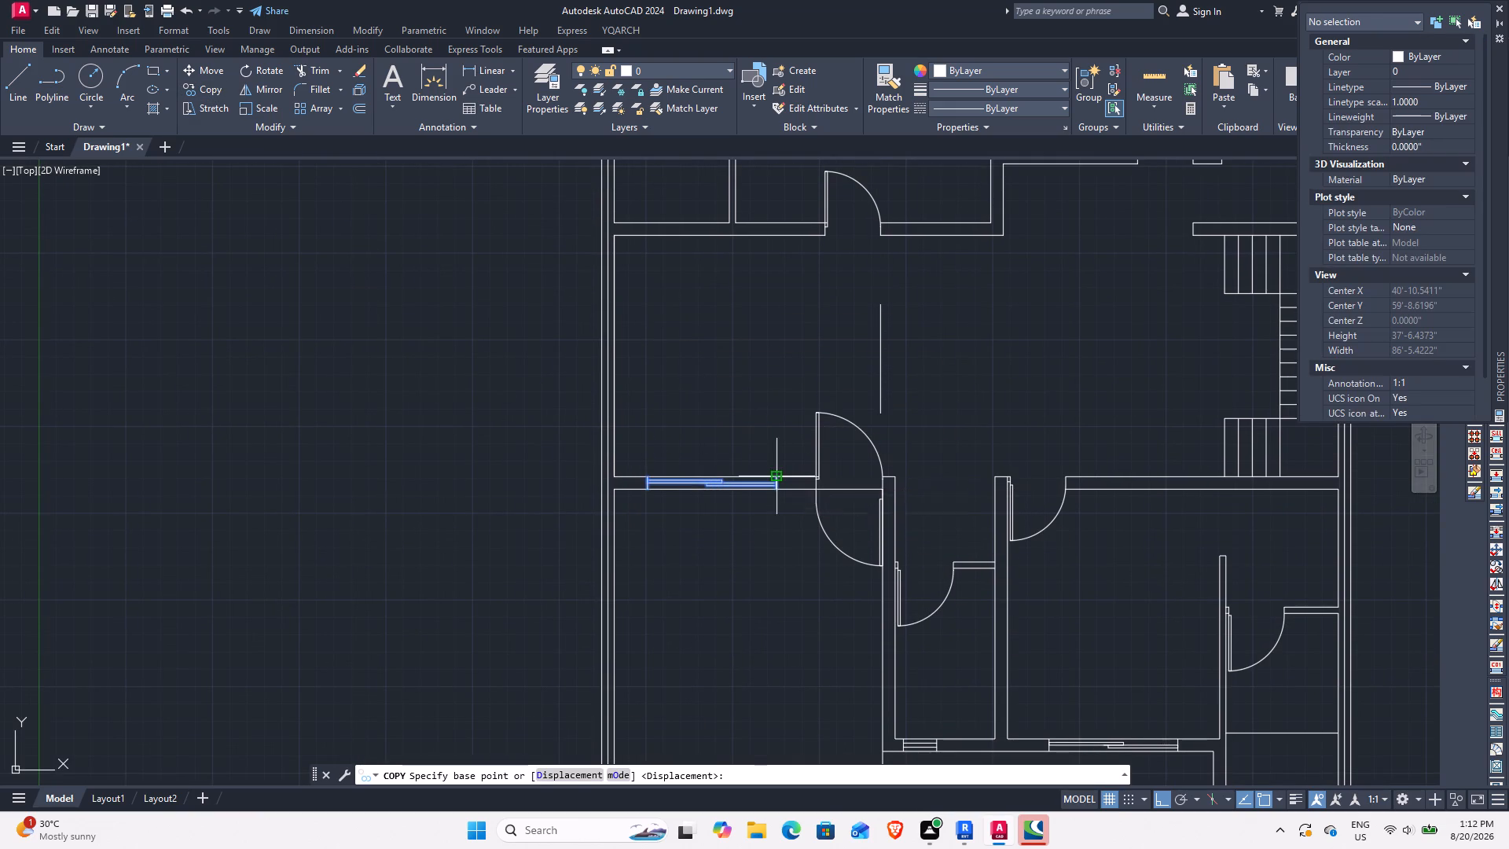
{"action": "left_click", "coordinate": [774, 477]}
{"action": "middle_click_drag", "start_coordinate": [823, 330], "coordinate": [596, 734]}
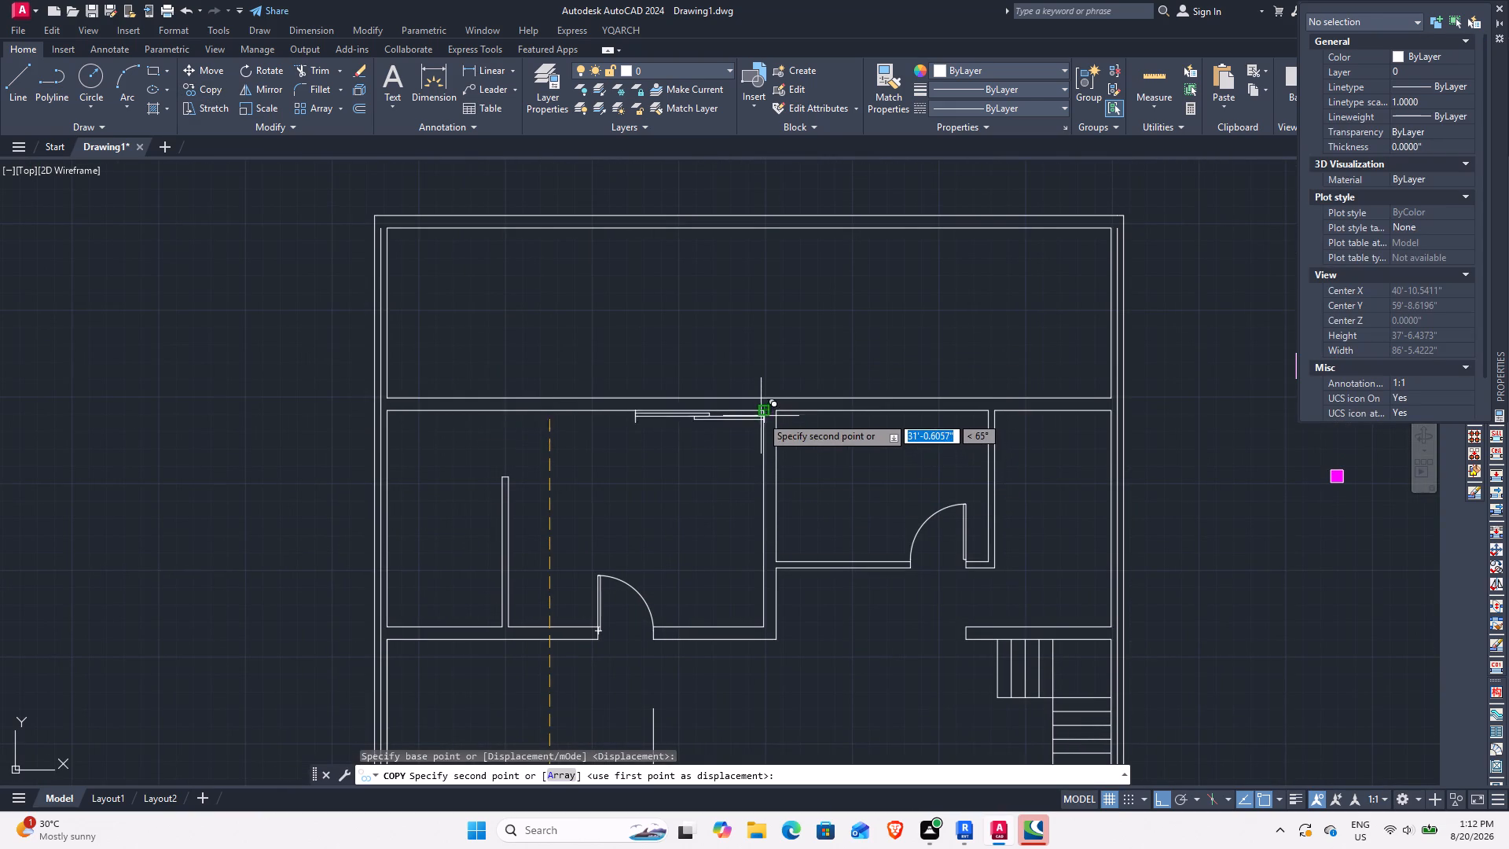
{"action": "scroll", "coordinate": [766, 402], "scroll_direction": "up", "scroll_amount": 3}
{"action": "left_click", "coordinate": [743, 385]}
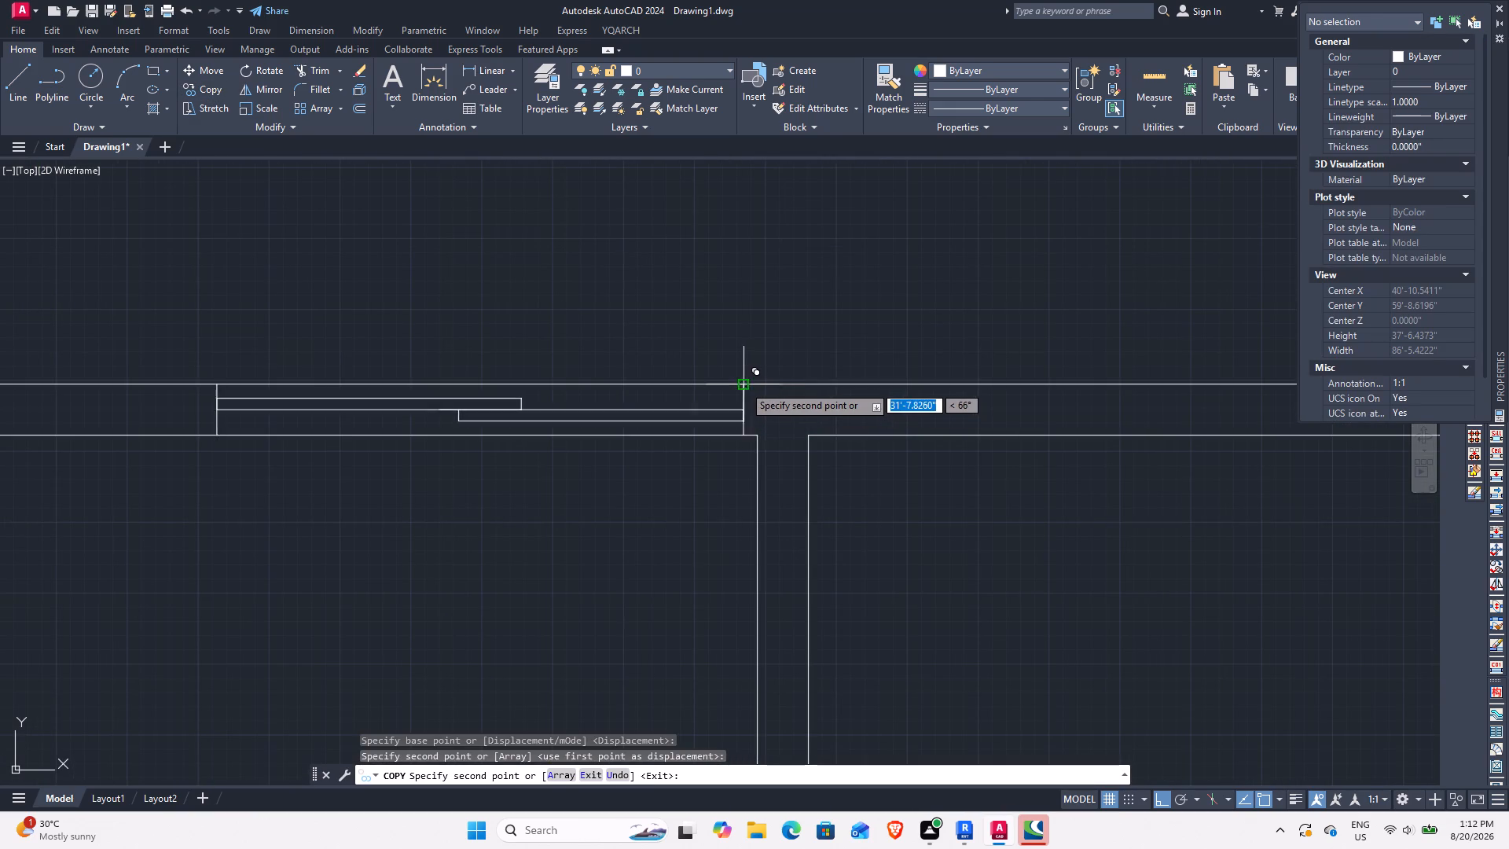
{"action": "key", "text": "Escape"}
Move the copied sliding window 4 feet left along the upper-left room's top wall.
{"action": "scroll", "coordinate": [657, 513], "scroll_direction": "down", "scroll_amount": 2}
{"action": "middle_click_drag", "start_coordinate": [599, 538], "coordinate": [897, 521]}
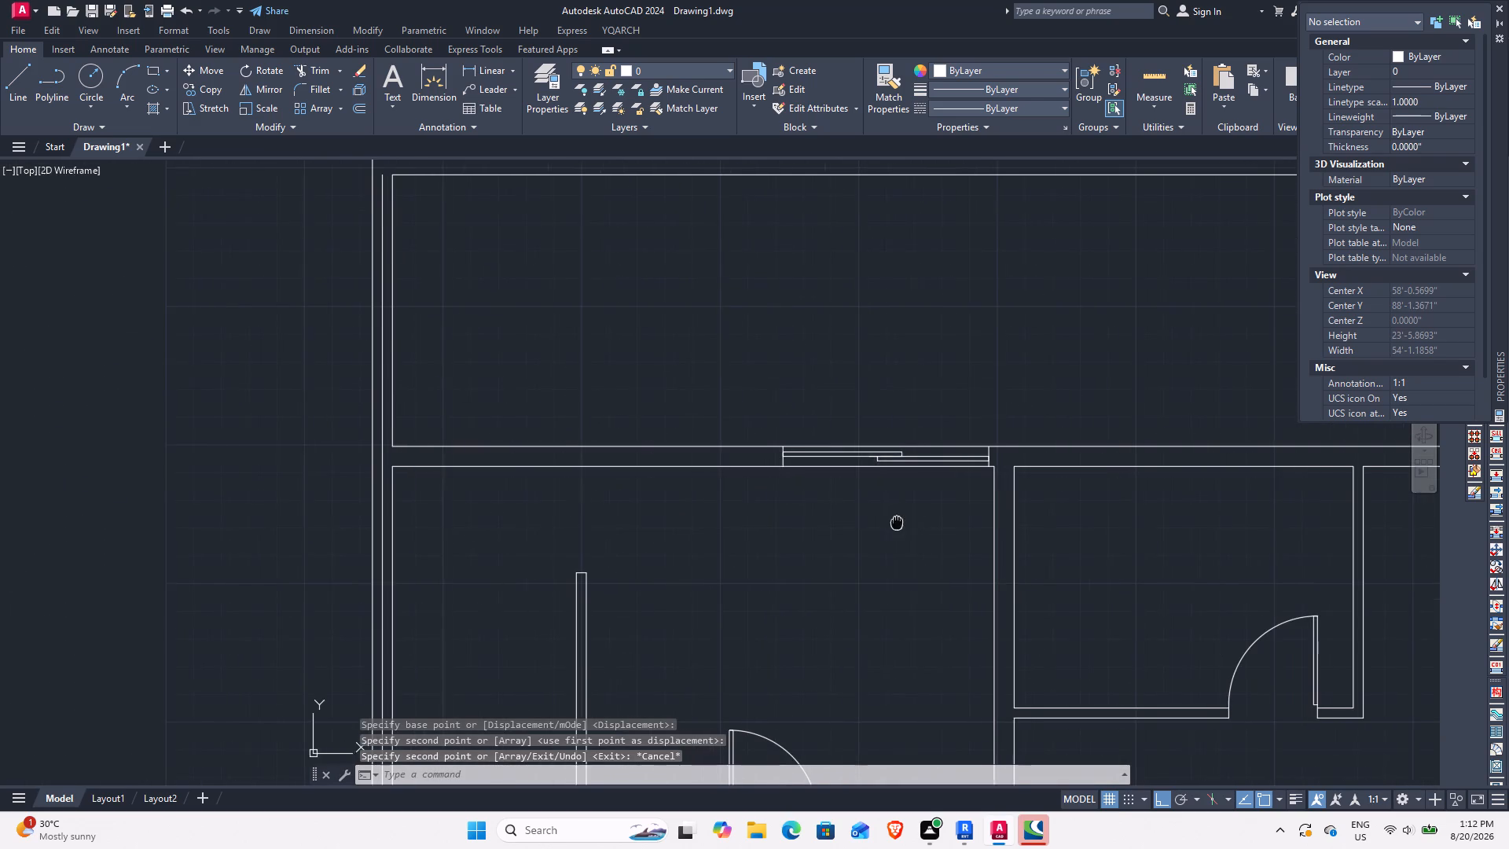
{"action": "middle_click_drag", "start_coordinate": [897, 521], "coordinate": [904, 522]}
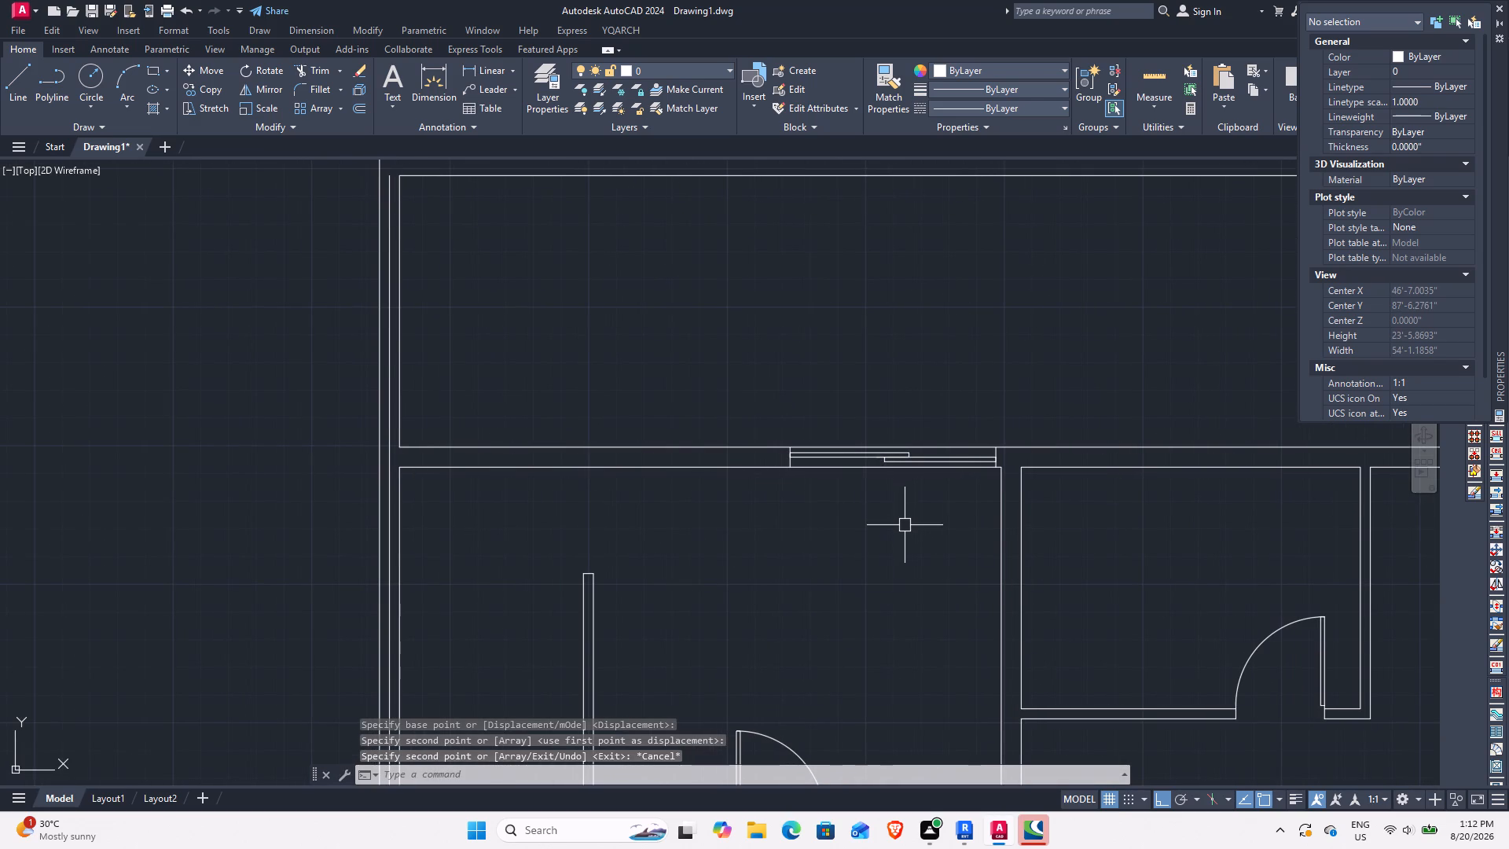
{"action": "left_click", "coordinate": [775, 418]}
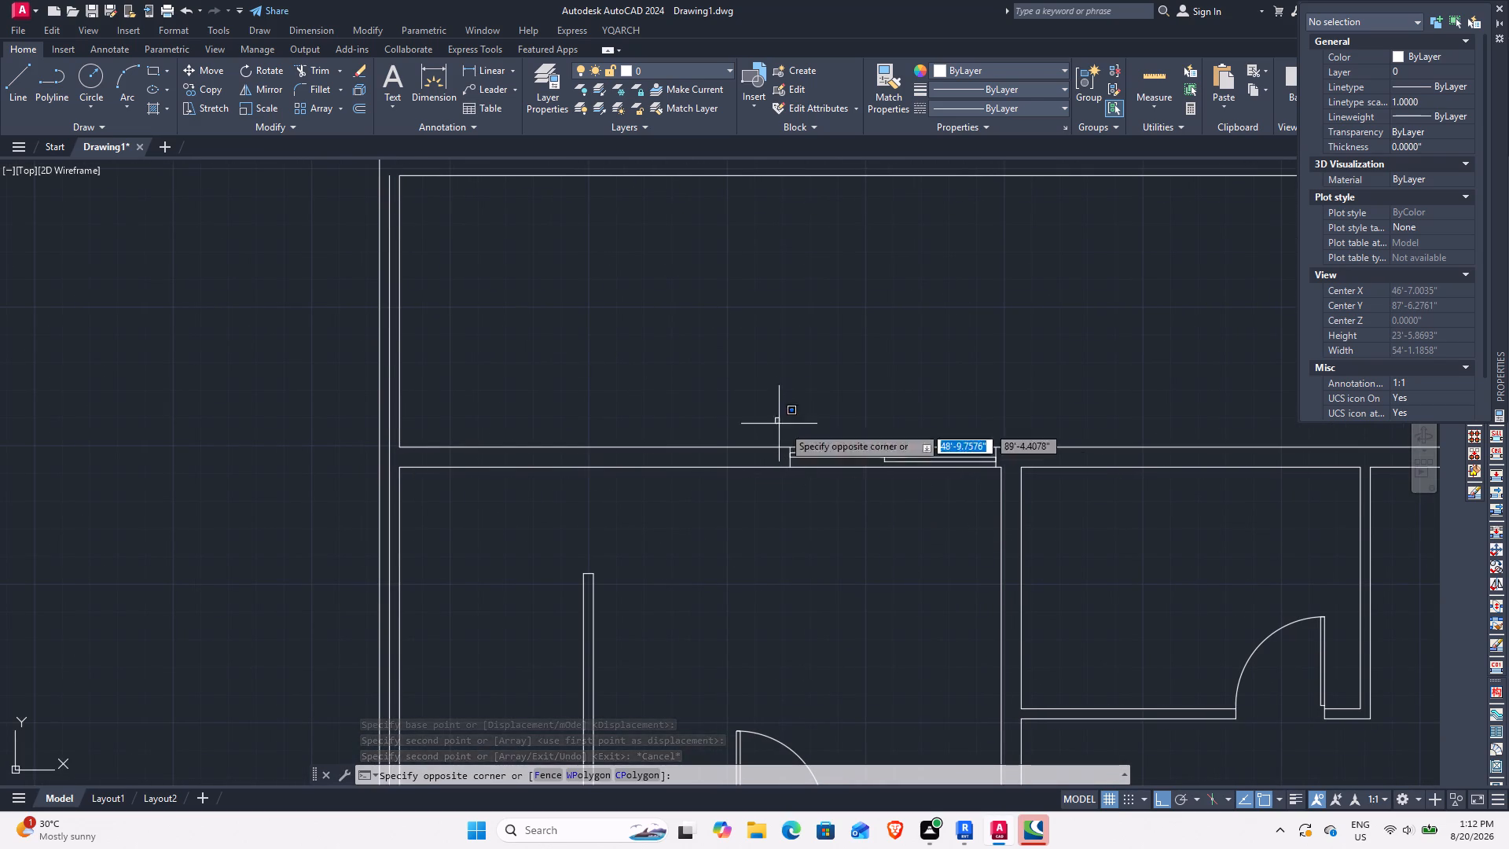
{"action": "left_click", "coordinate": [1019, 484]}
{"action": "key", "text": "m"}
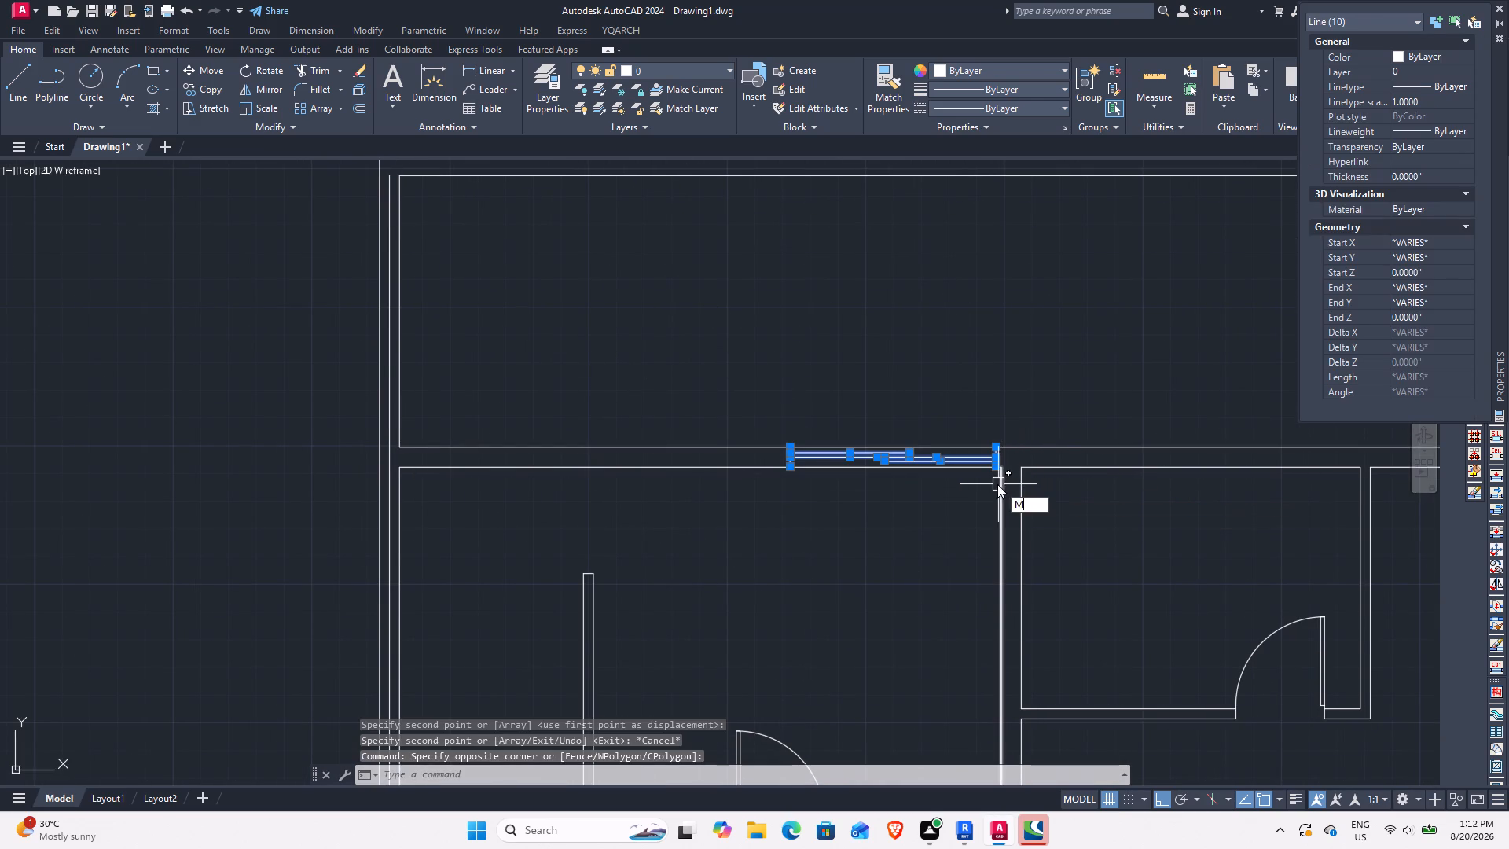
{"action": "key", "text": "space"}
{"action": "left_click", "coordinate": [993, 473]}
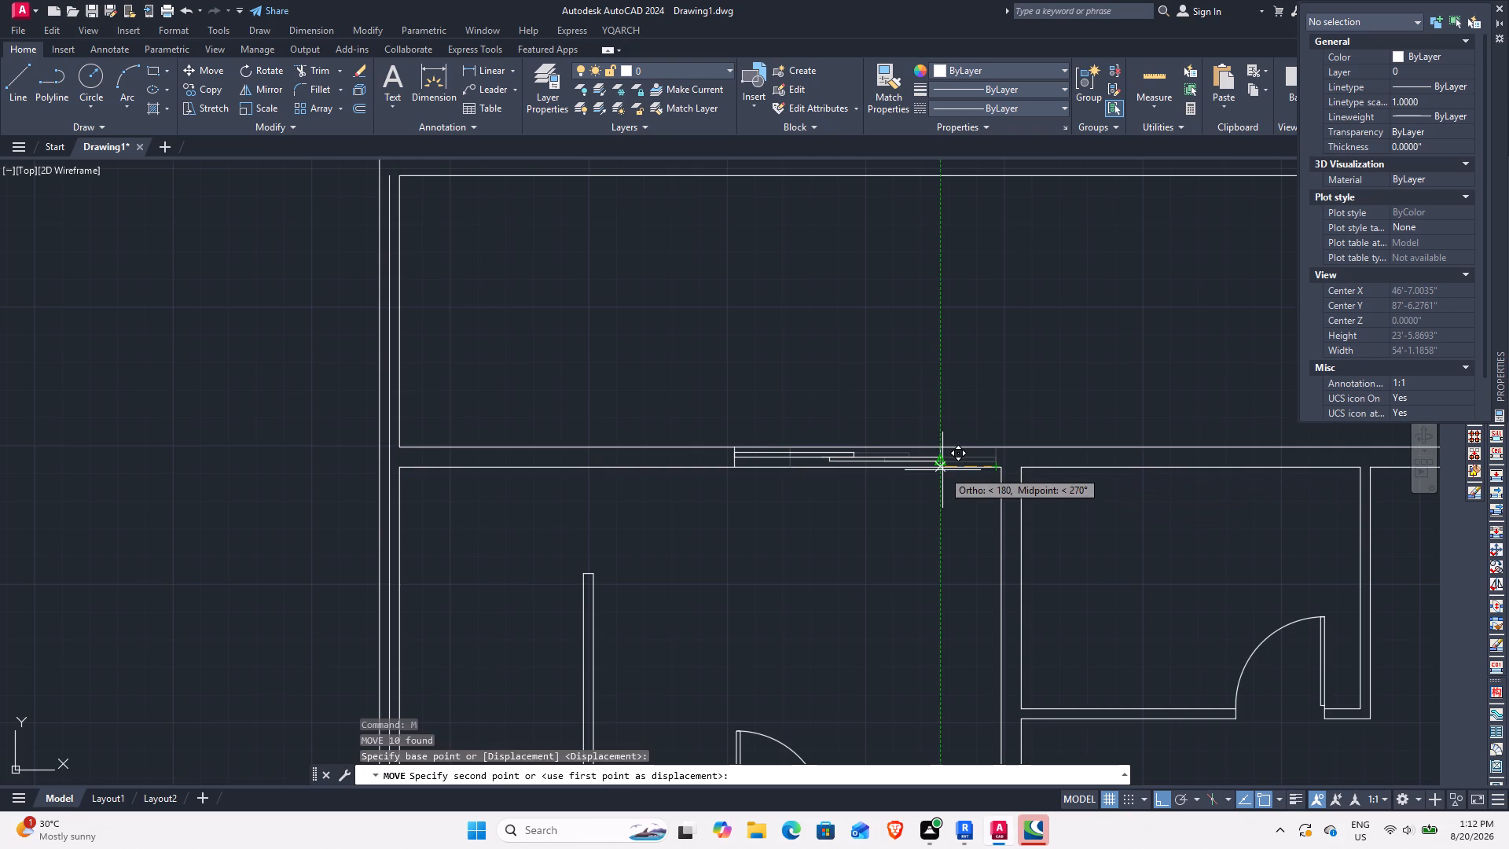
{"action": "type", "text": "4'"}
{"action": "key", "text": "Return"}
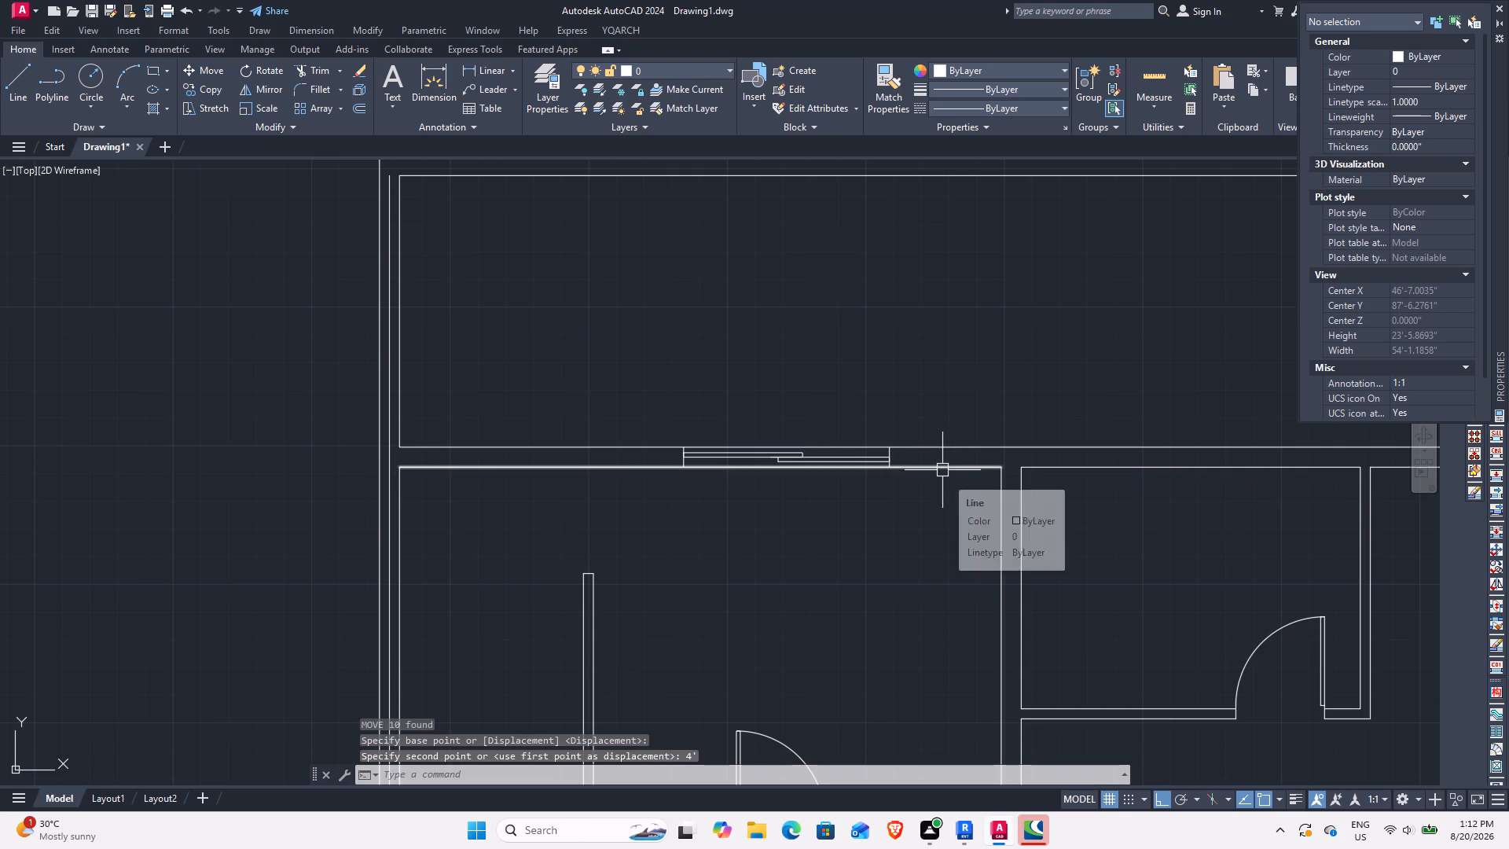
{"action": "key", "text": "Escape"}
Extend the left line of the upper-left room's short partition up through the top wall to its outer line.
{"action": "middle_click_drag", "start_coordinate": [723, 567], "coordinate": [783, 608]}
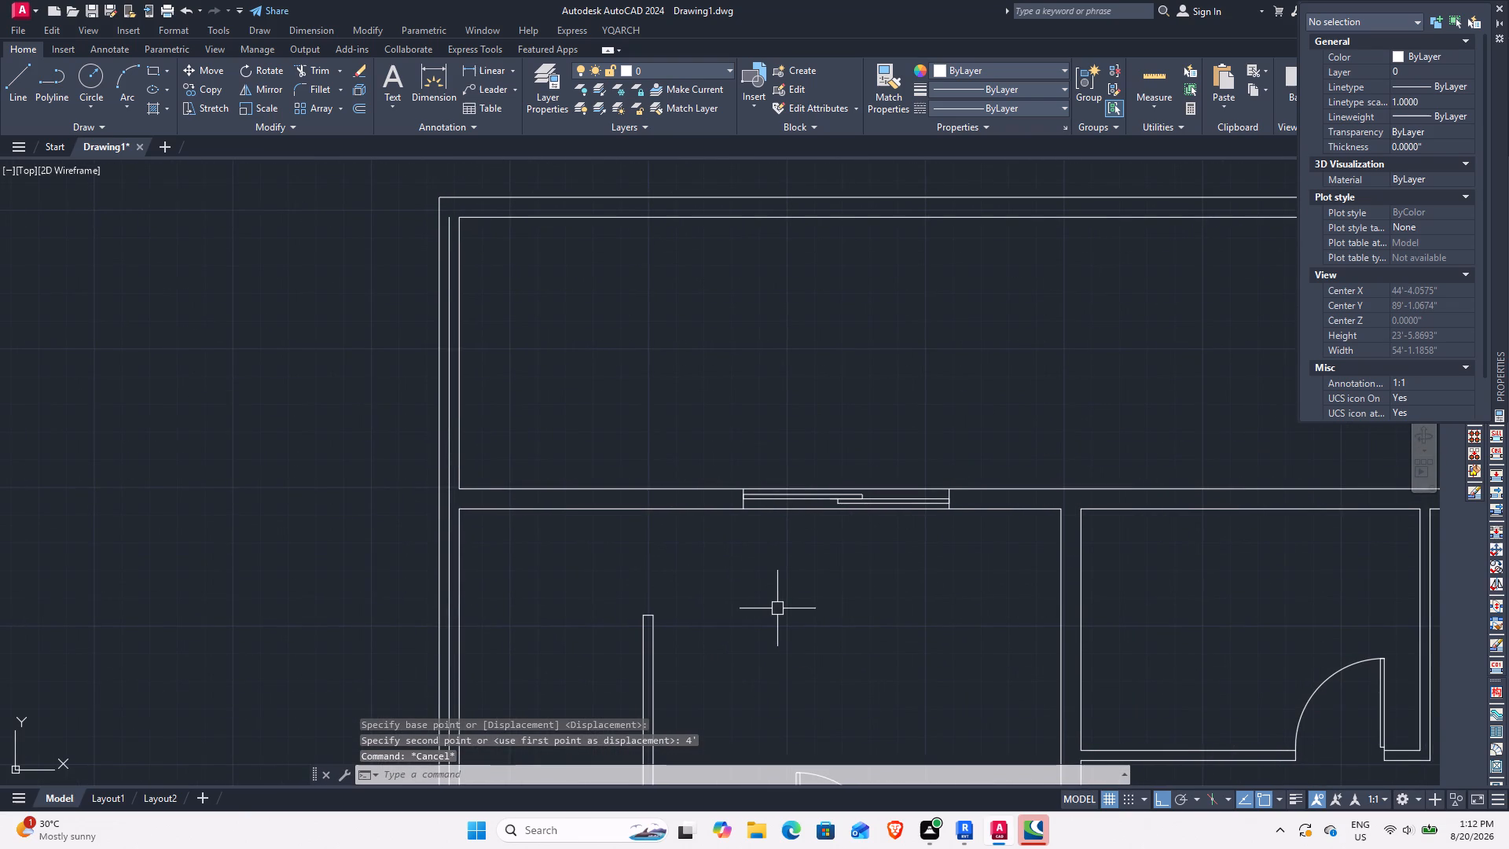
{"action": "middle_click_drag", "start_coordinate": [751, 644], "coordinate": [876, 603]}
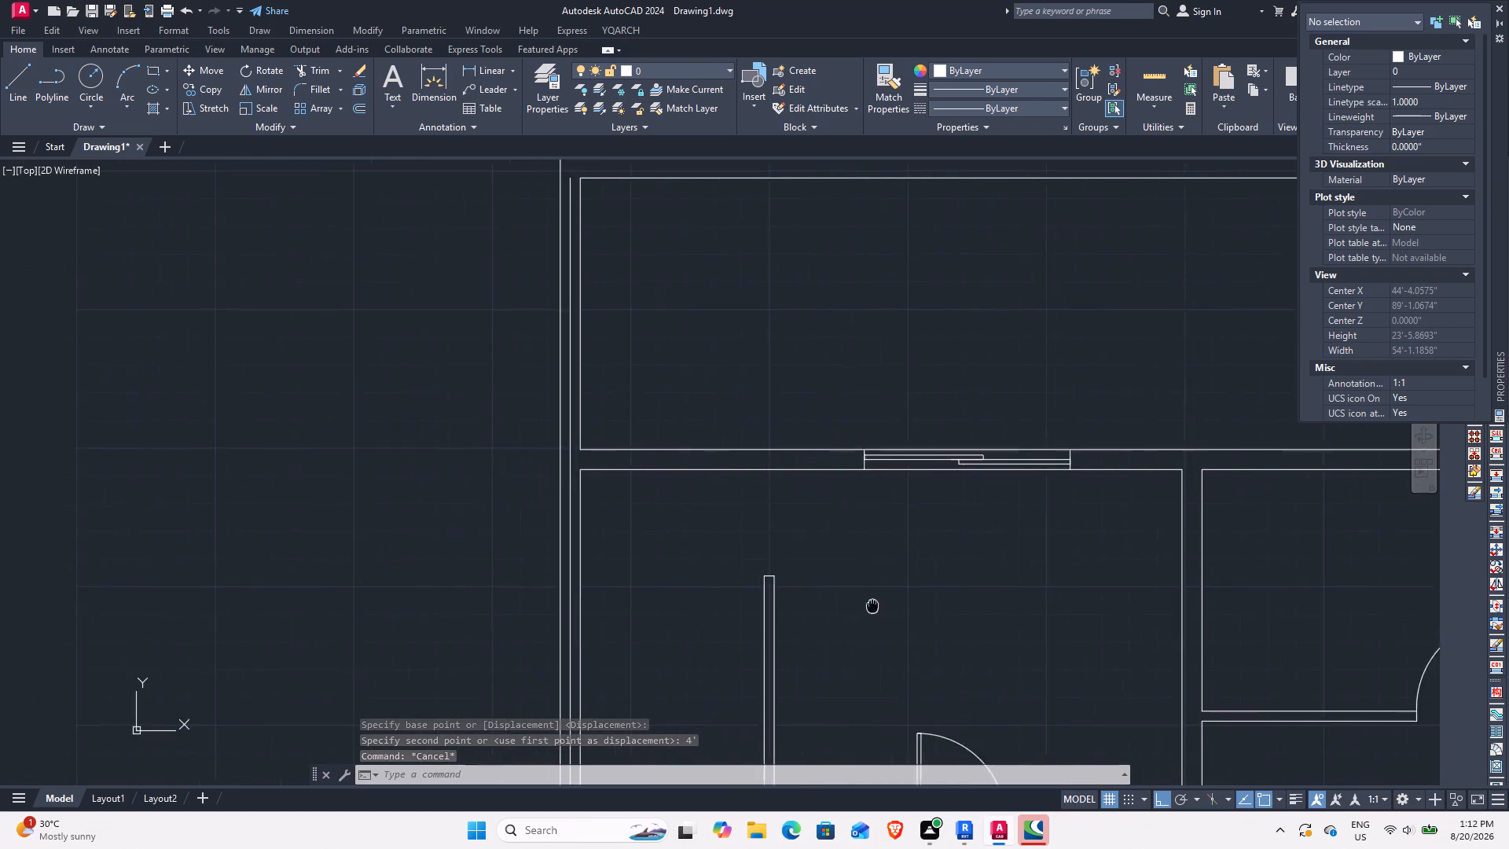
{"action": "middle_click_drag", "start_coordinate": [876, 603], "coordinate": [913, 600]}
{"action": "scroll", "coordinate": [1000, 564], "scroll_direction": "down", "scroll_amount": 1}
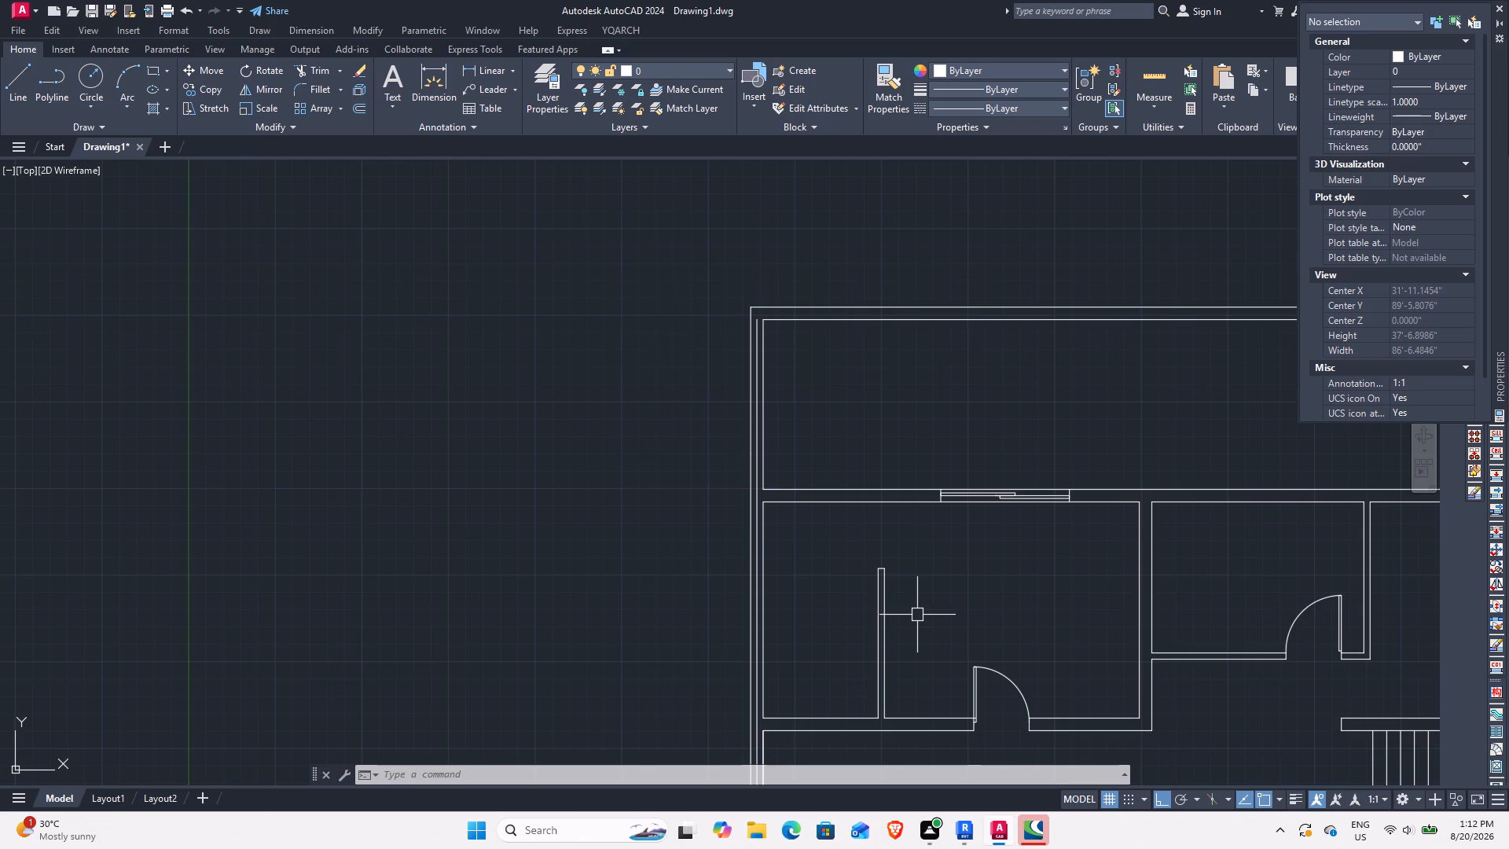
{"action": "scroll", "coordinate": [976, 447], "scroll_direction": "up", "scroll_amount": 2}
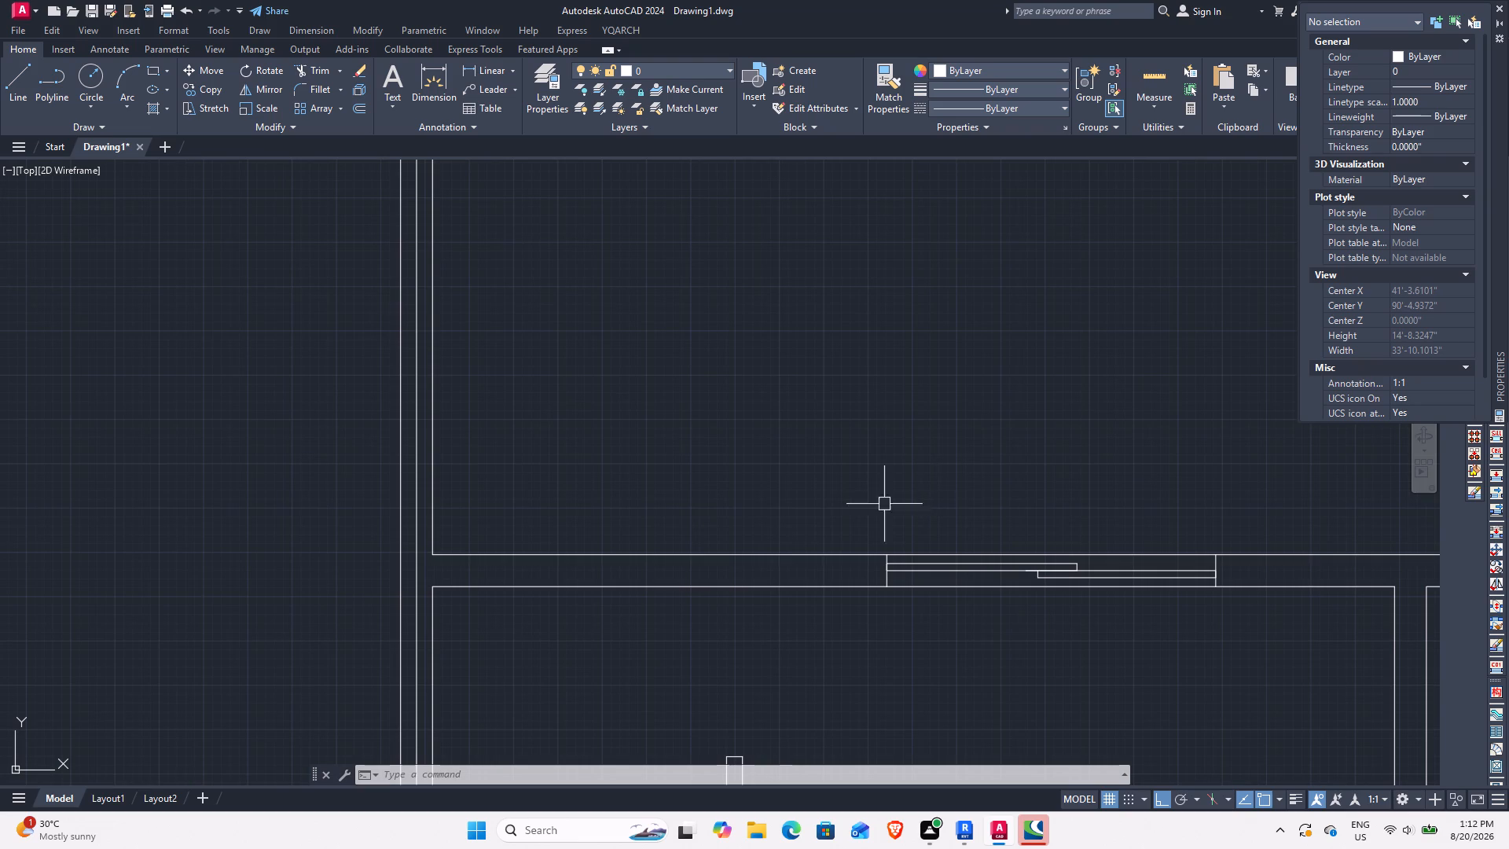
{"action": "middle_click_drag", "start_coordinate": [784, 566], "coordinate": [854, 558]}
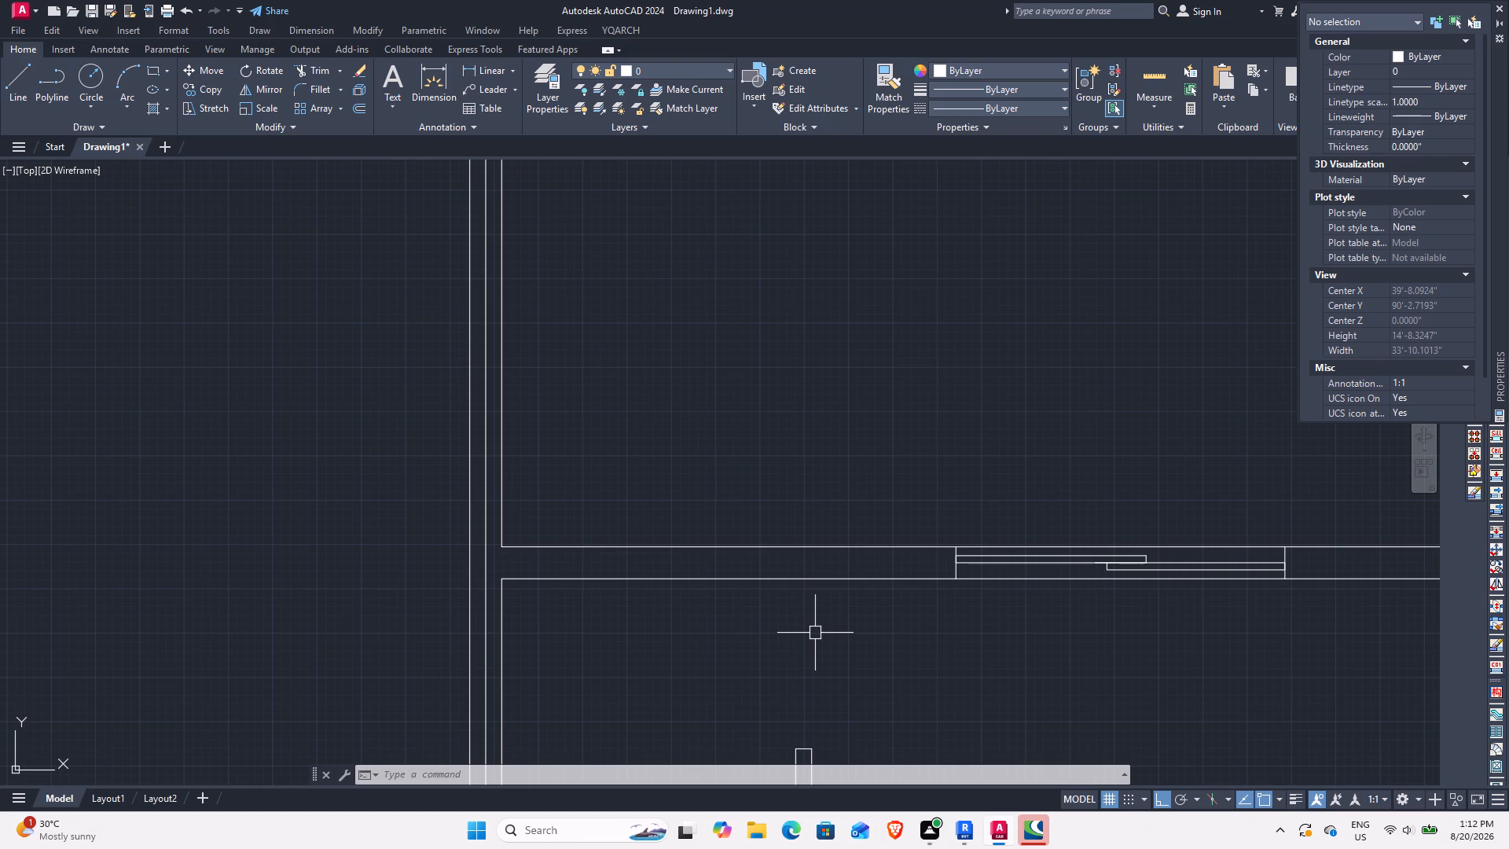
{"action": "type", "text": "EX"}
{"action": "key", "text": "space"}
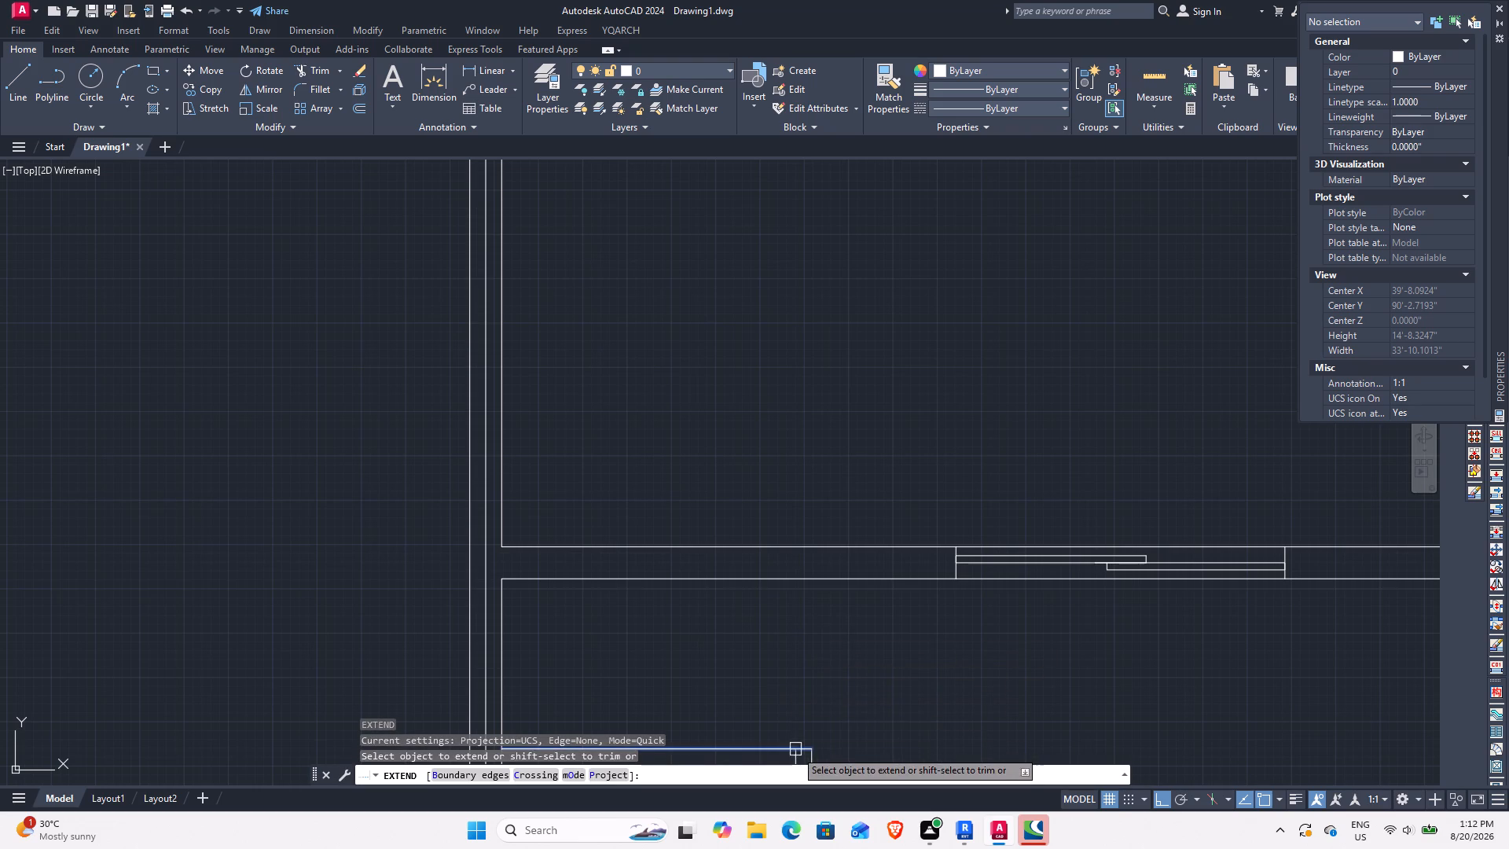
{"action": "left_click", "coordinate": [795, 761]}
{"action": "left_click", "coordinate": [799, 644]}
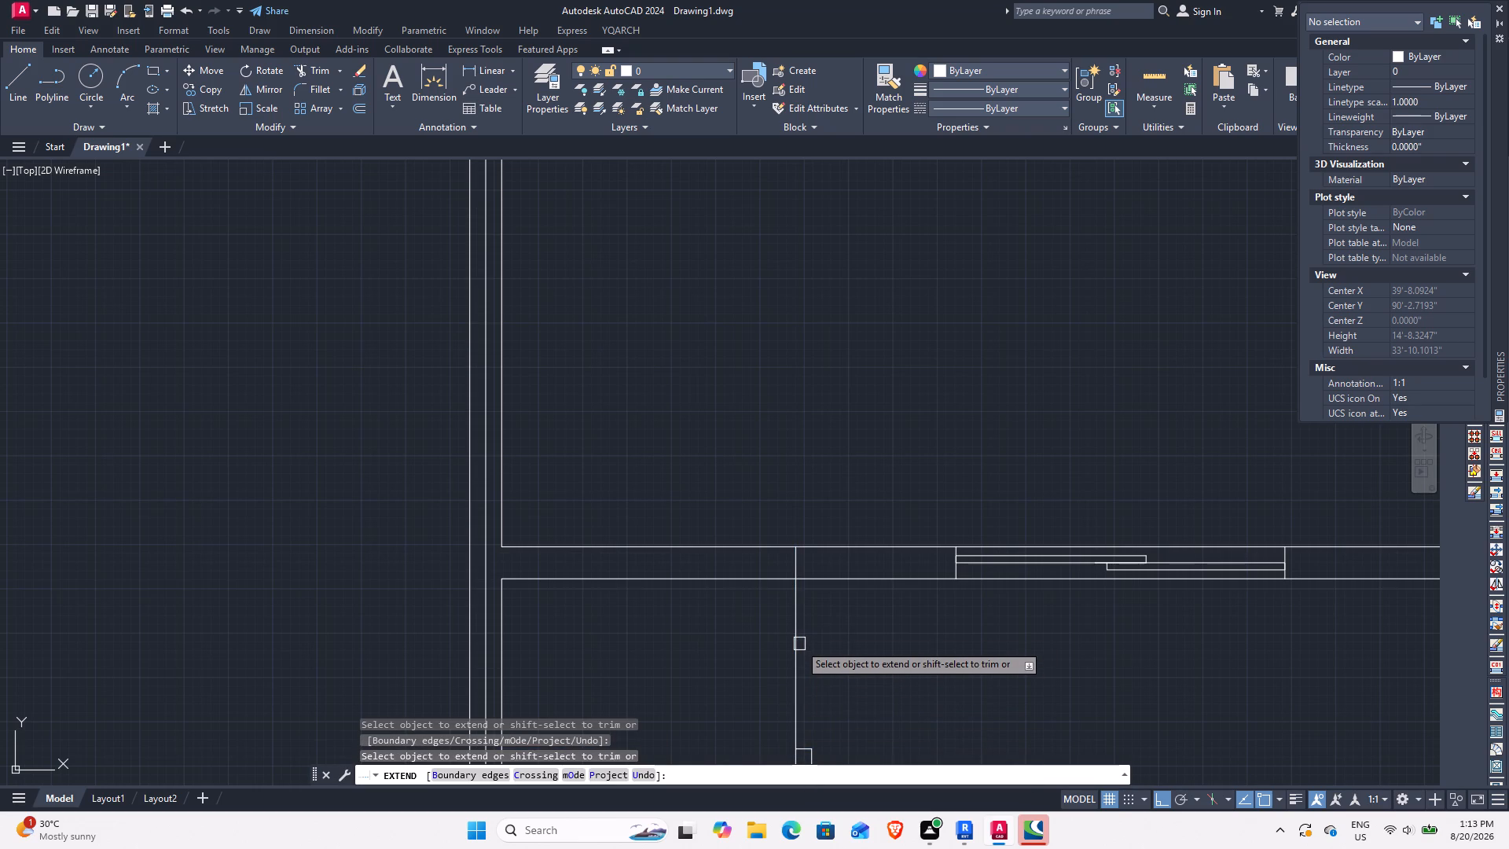
{"action": "key", "text": "Escape"}
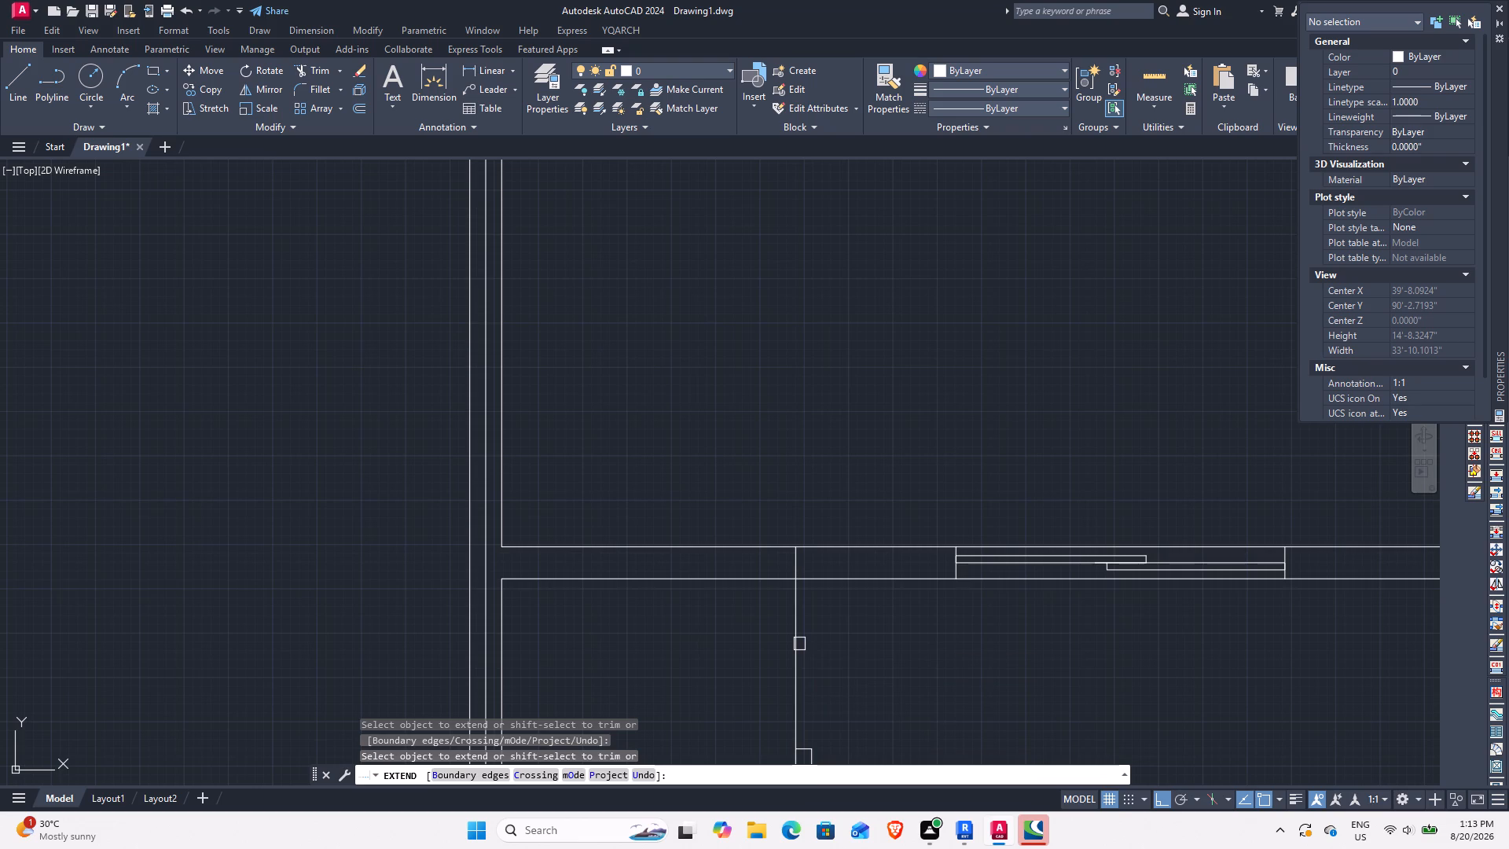
Draw a three-sided outline above the top wall, from the extended partition line 5'6" up, across and down to the wall in line with the next room's left face.
{"action": "scroll", "coordinate": [835, 611], "scroll_direction": "down", "scroll_amount": 2}
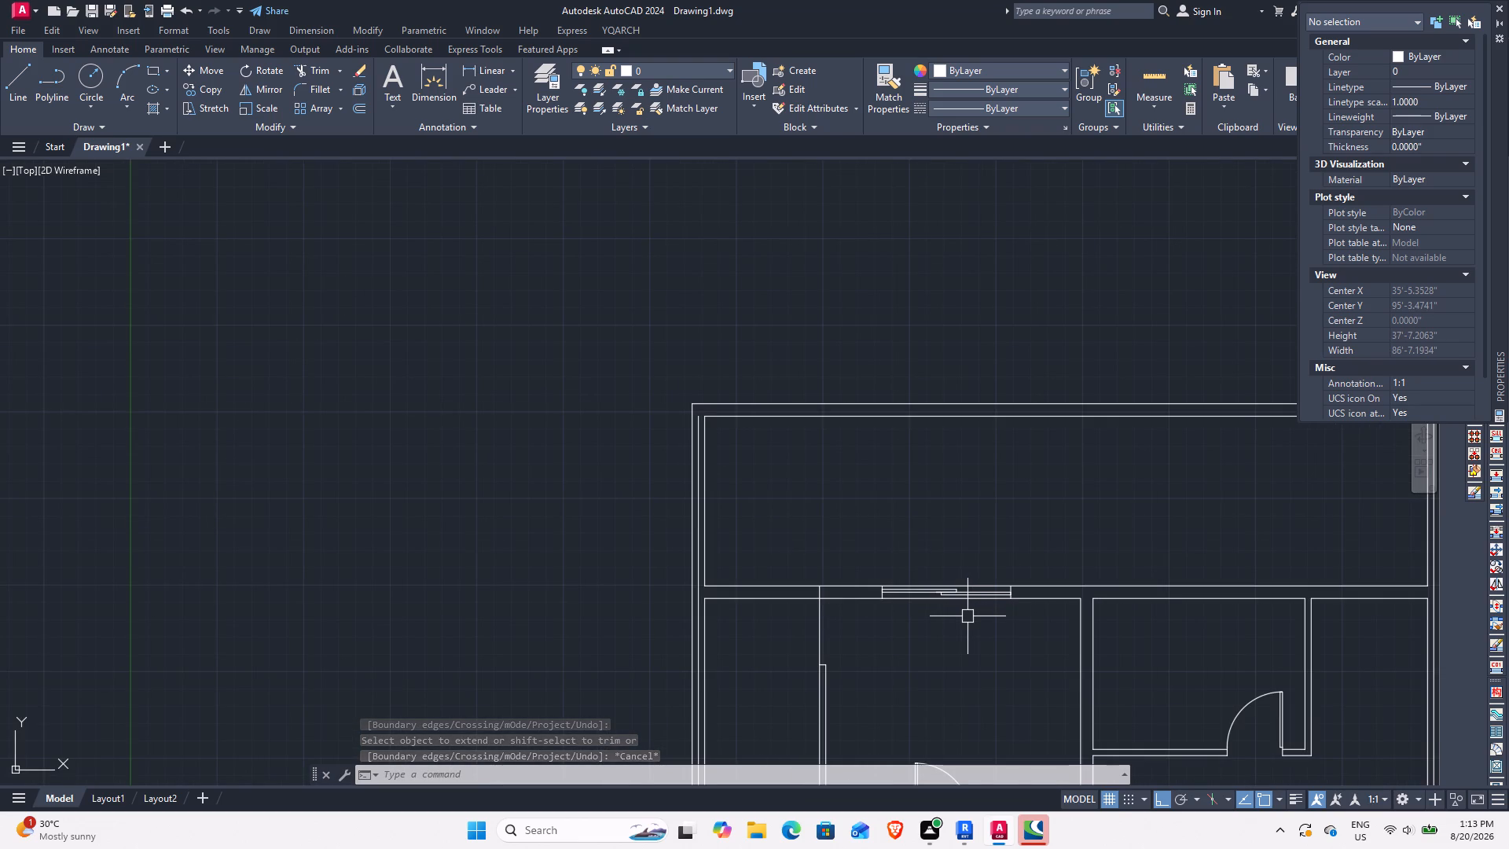
{"action": "type", "text": "L"}
{"action": "key", "text": "space"}
{"action": "left_click", "coordinate": [824, 584]}
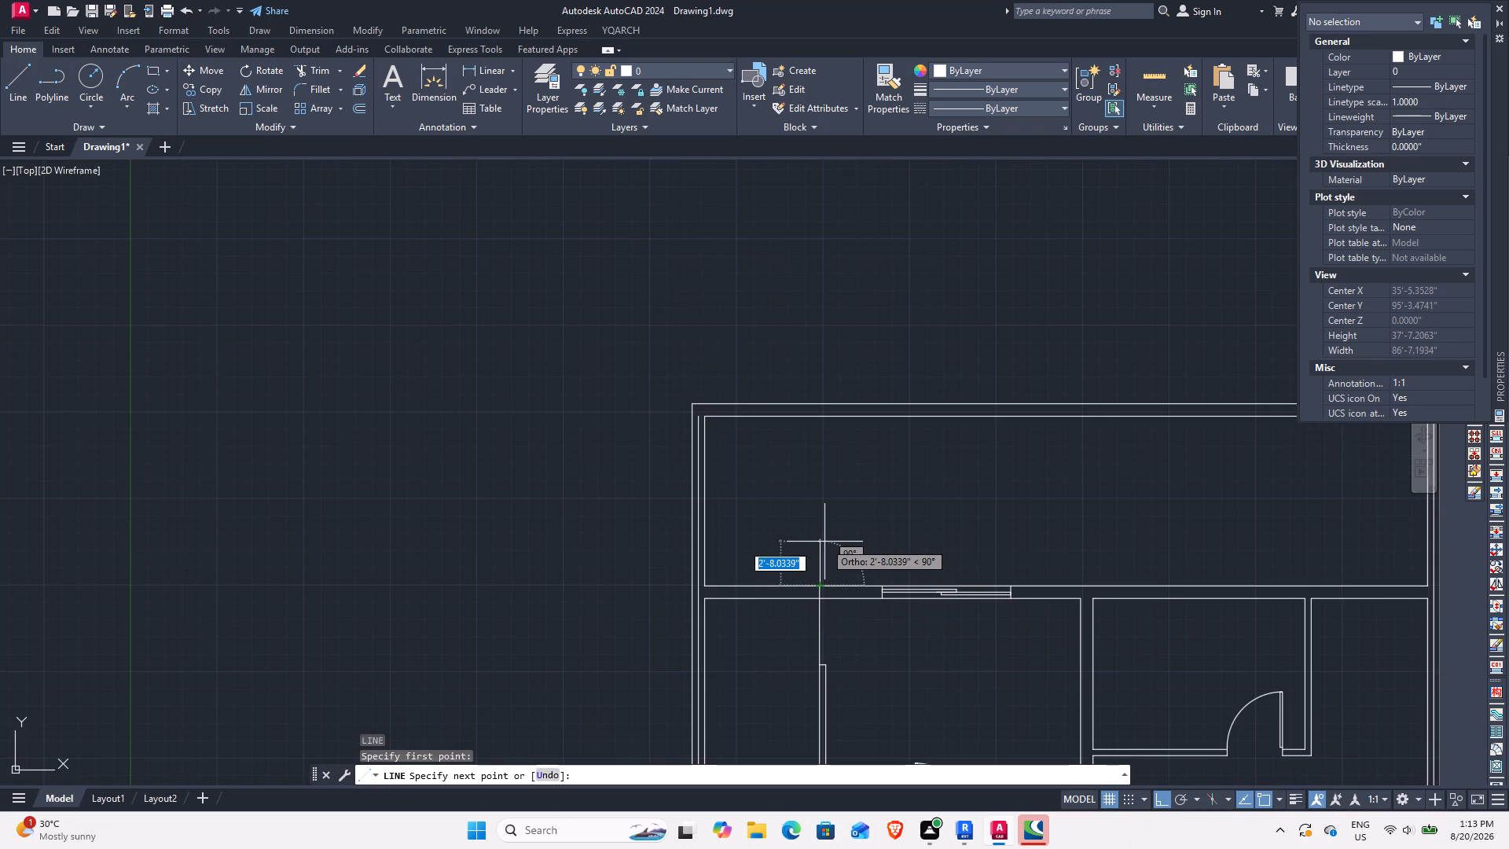
{"action": "type", "text": "5'6"}
{"action": "key", "text": "Return"}
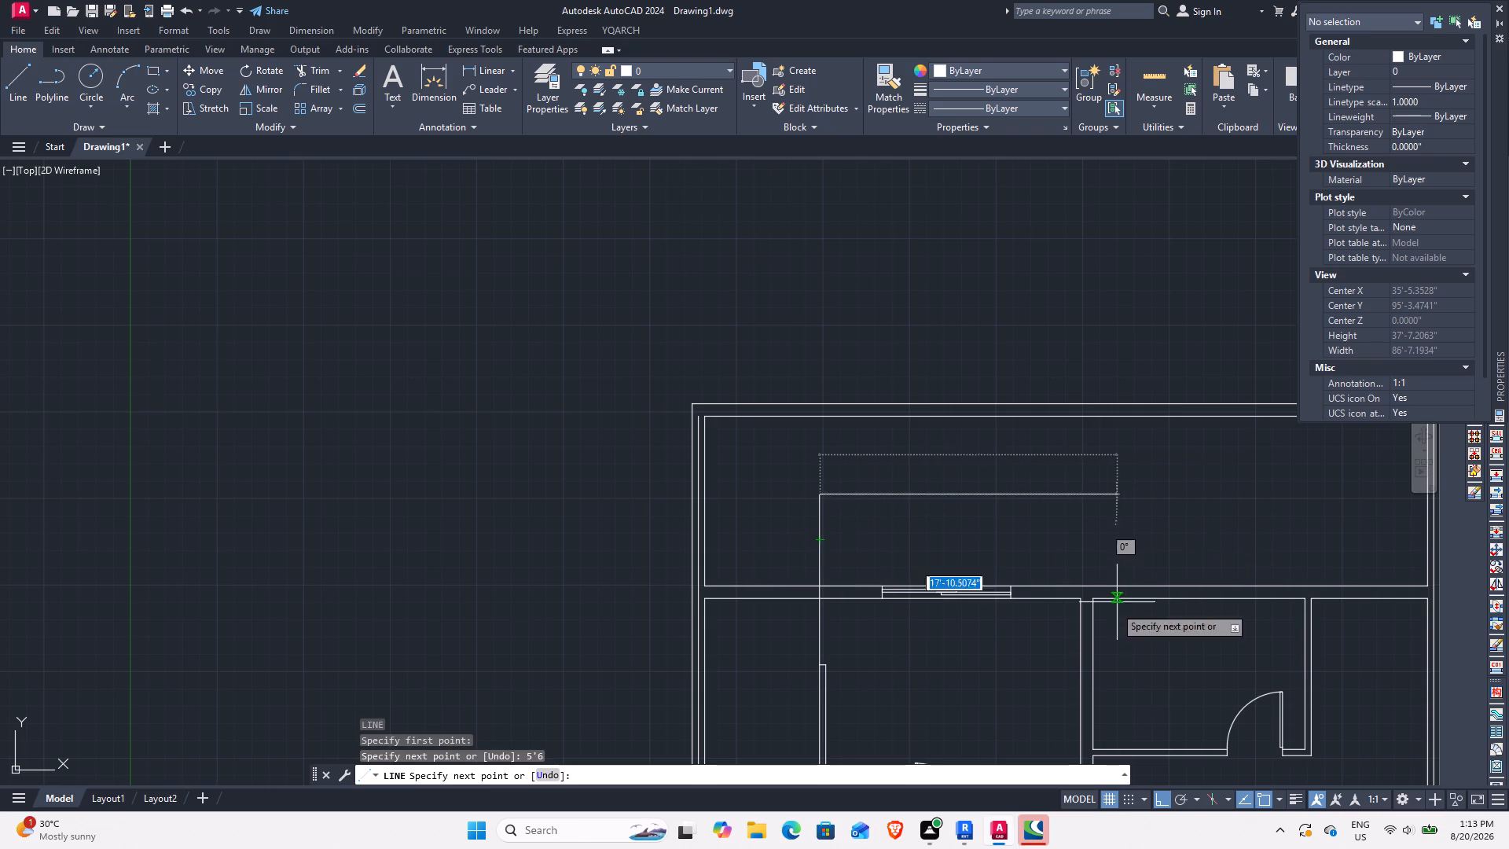
{"action": "left_click", "coordinate": [1094, 513]}
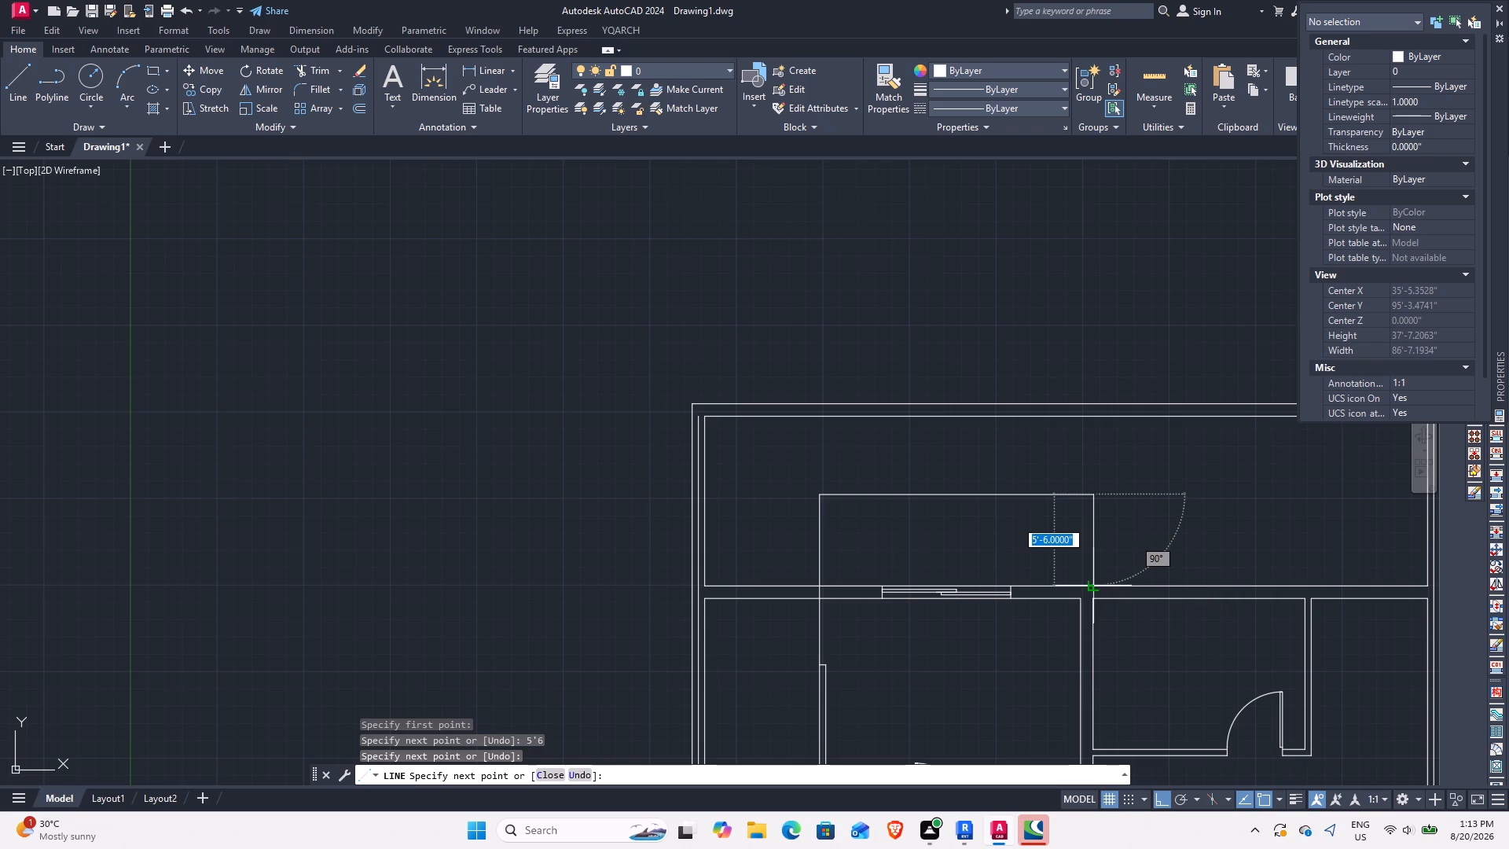
{"action": "left_click", "coordinate": [1096, 583]}
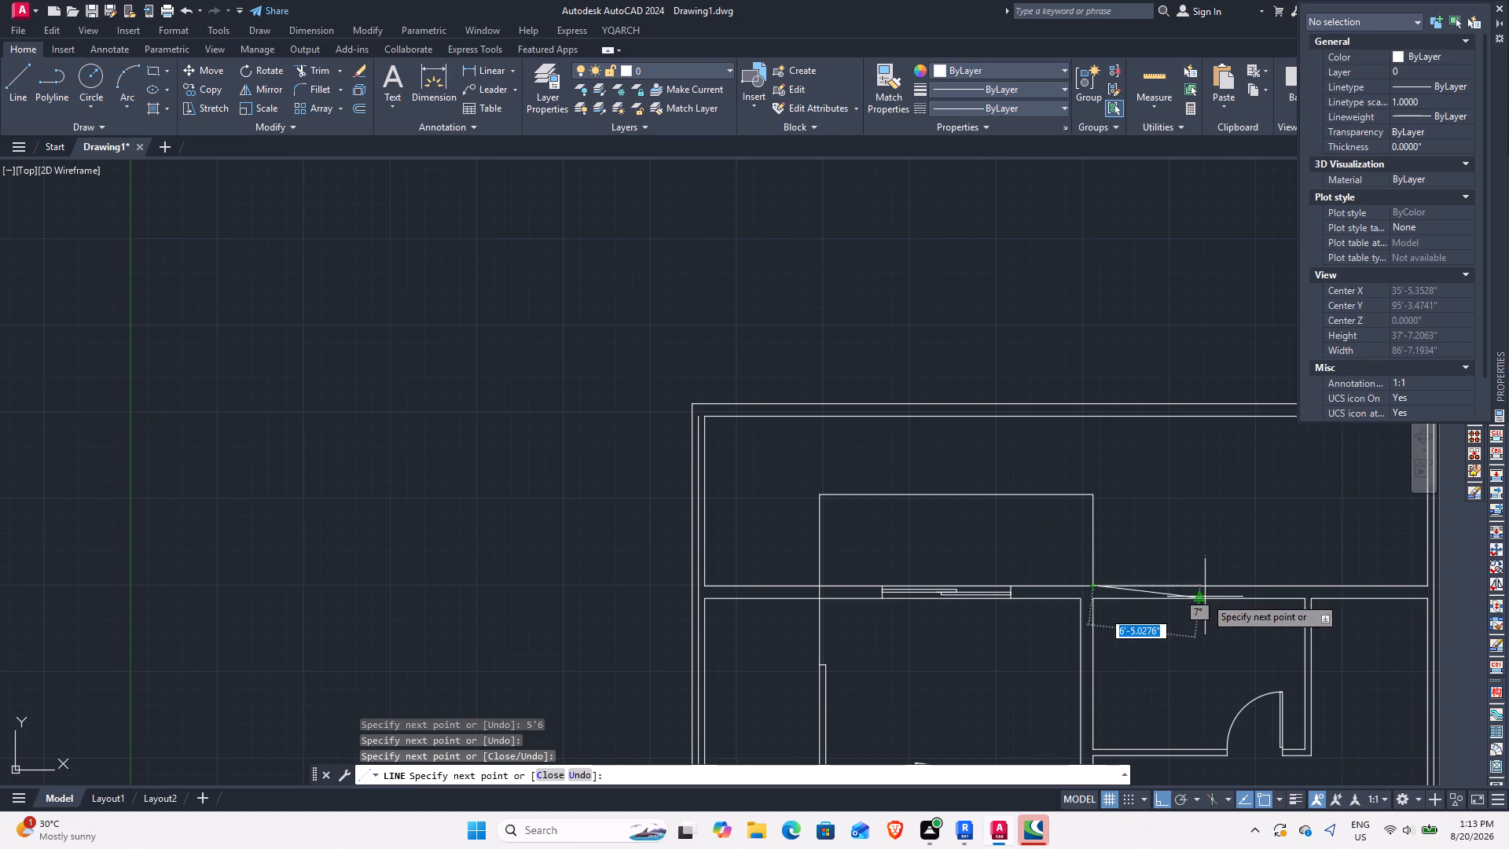
{"action": "key", "text": "Escape"}
{"action": "middle_click_drag", "start_coordinate": [1161, 593], "coordinate": [920, 522]}
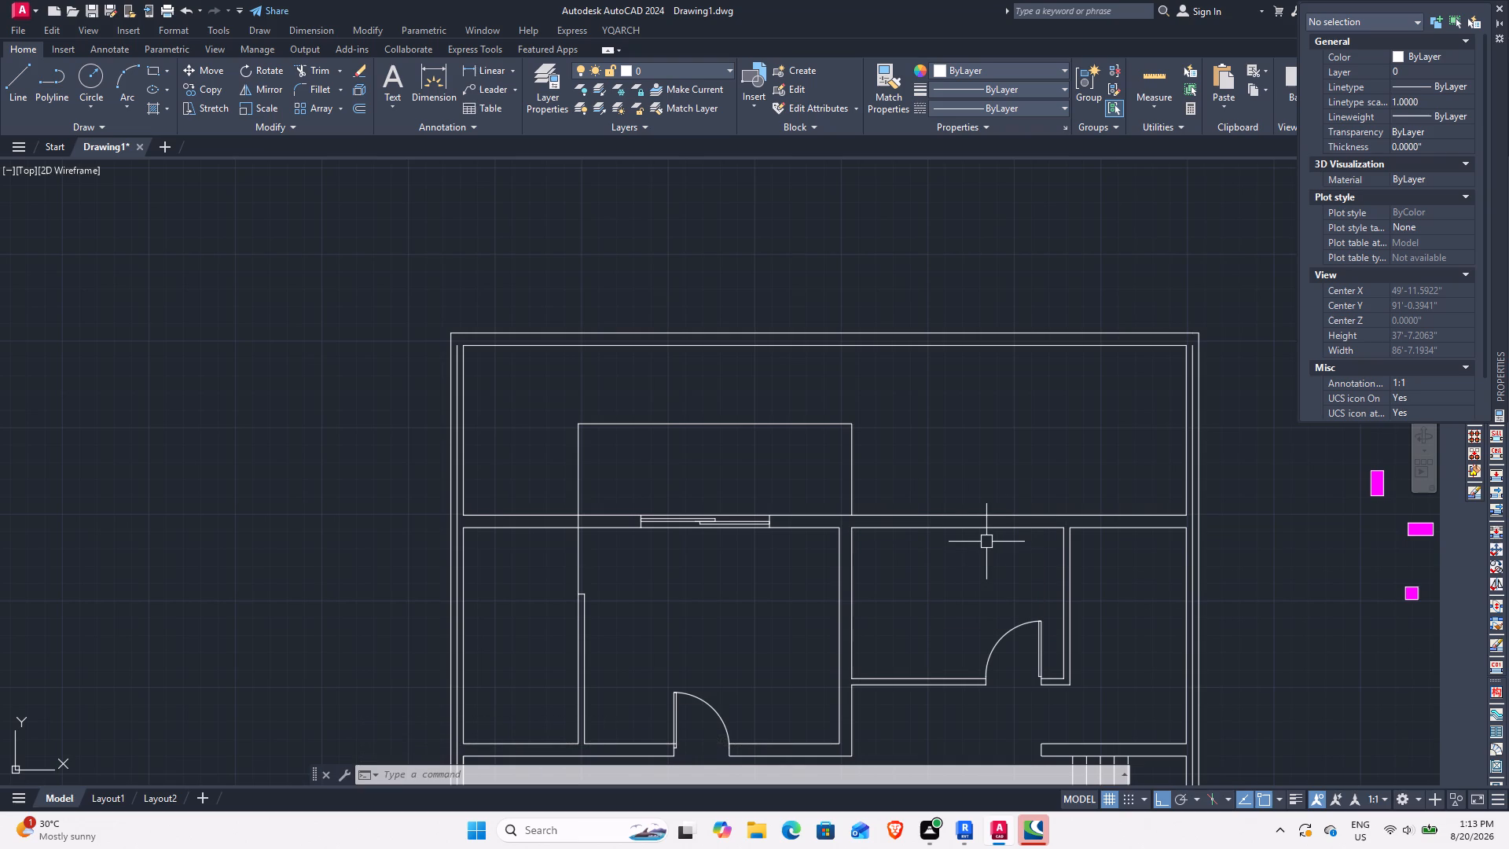
Draw a line across the top wall's thickness where the extended partition line crosses it.
{"action": "key", "text": "Escape"}
{"action": "middle_click_drag", "start_coordinate": [721, 549], "coordinate": [1078, 582]}
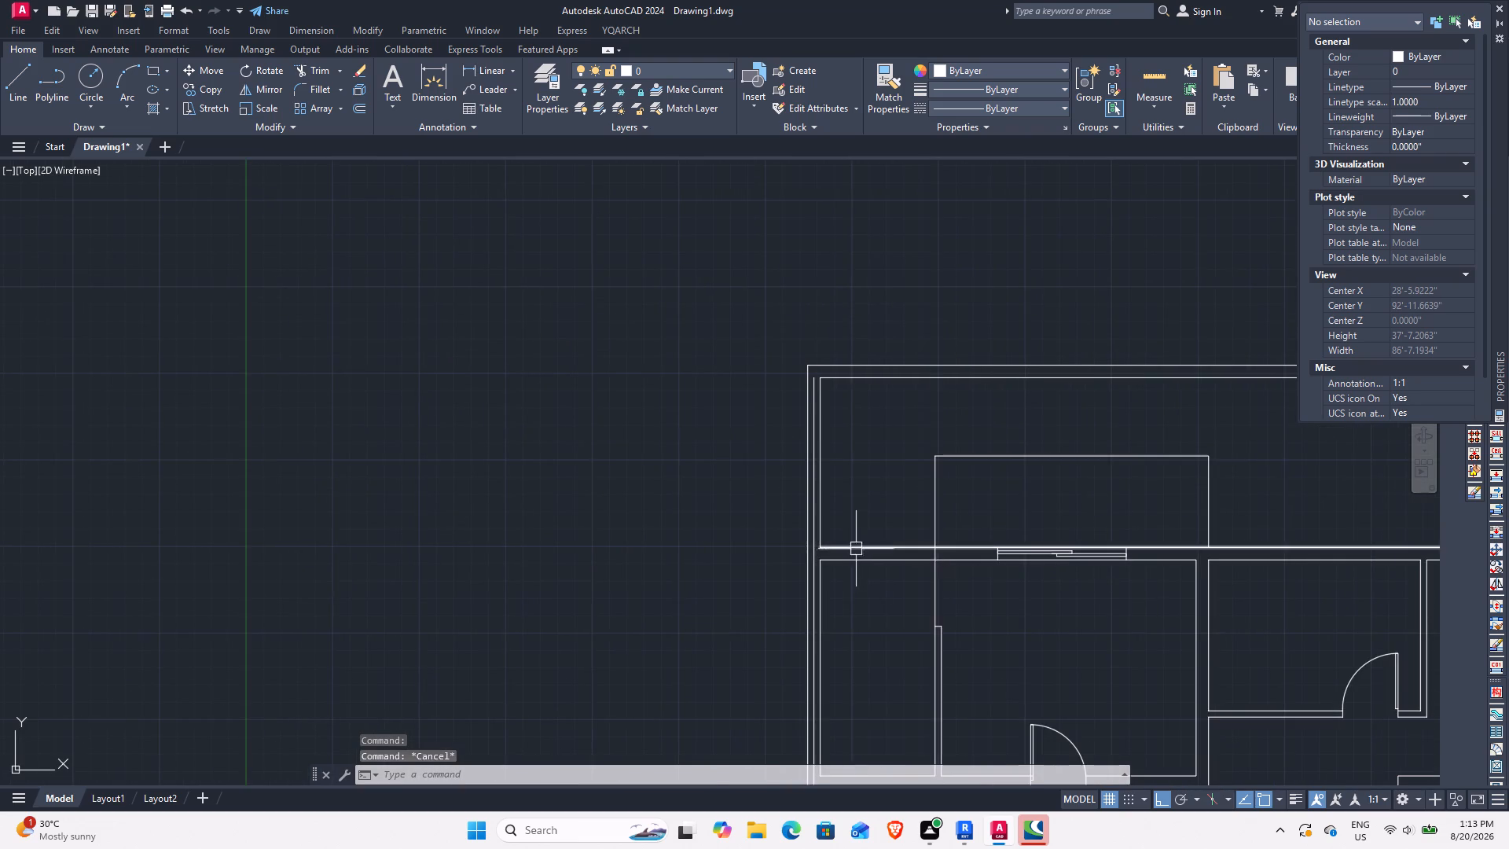
{"action": "scroll", "coordinate": [877, 552], "scroll_direction": "up", "scroll_amount": 2}
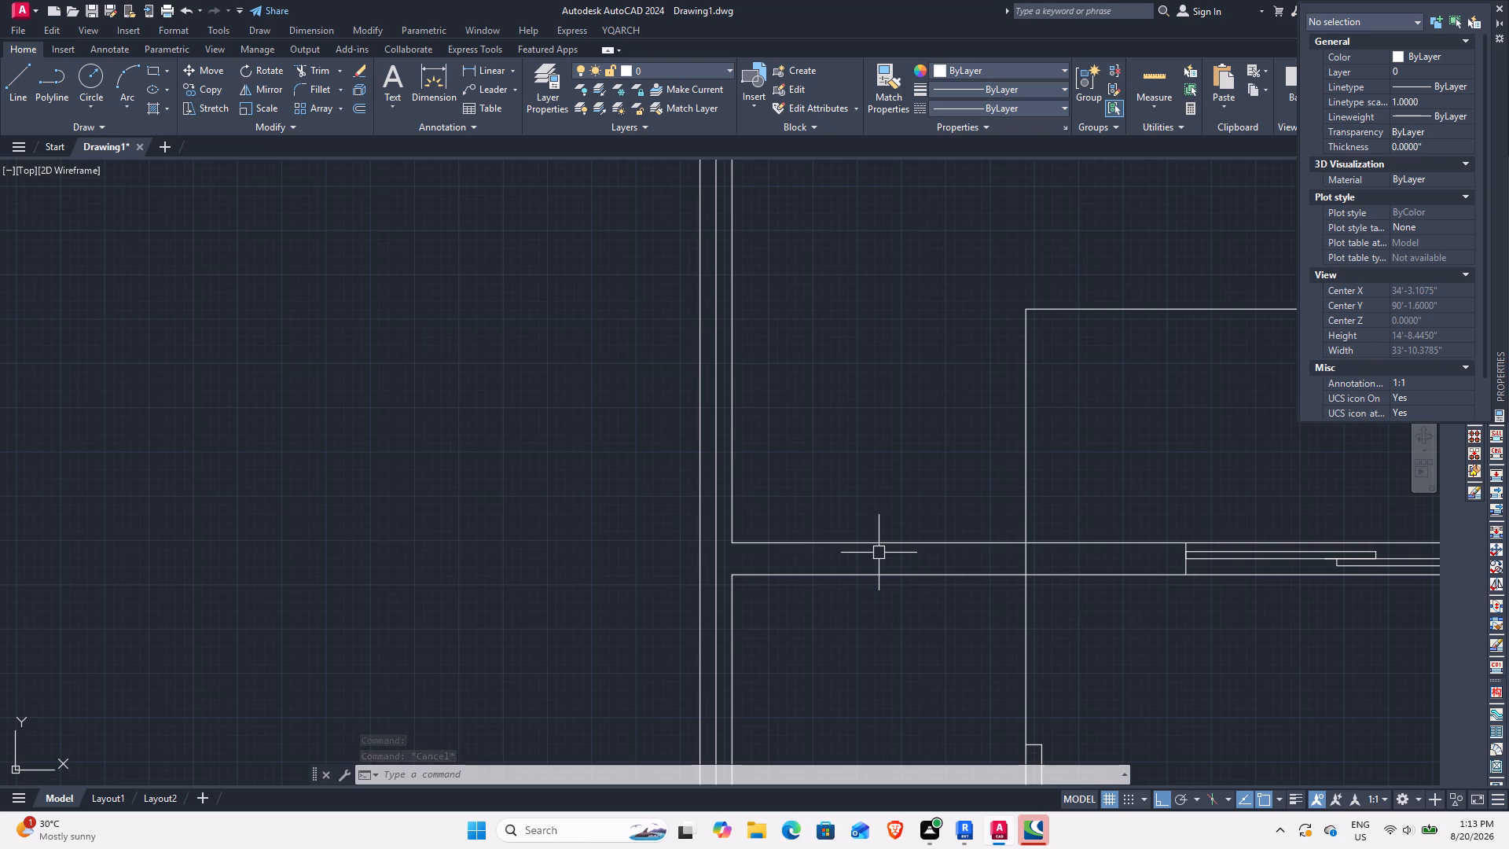
{"action": "type", "text": "L"}
{"action": "key", "text": "space"}
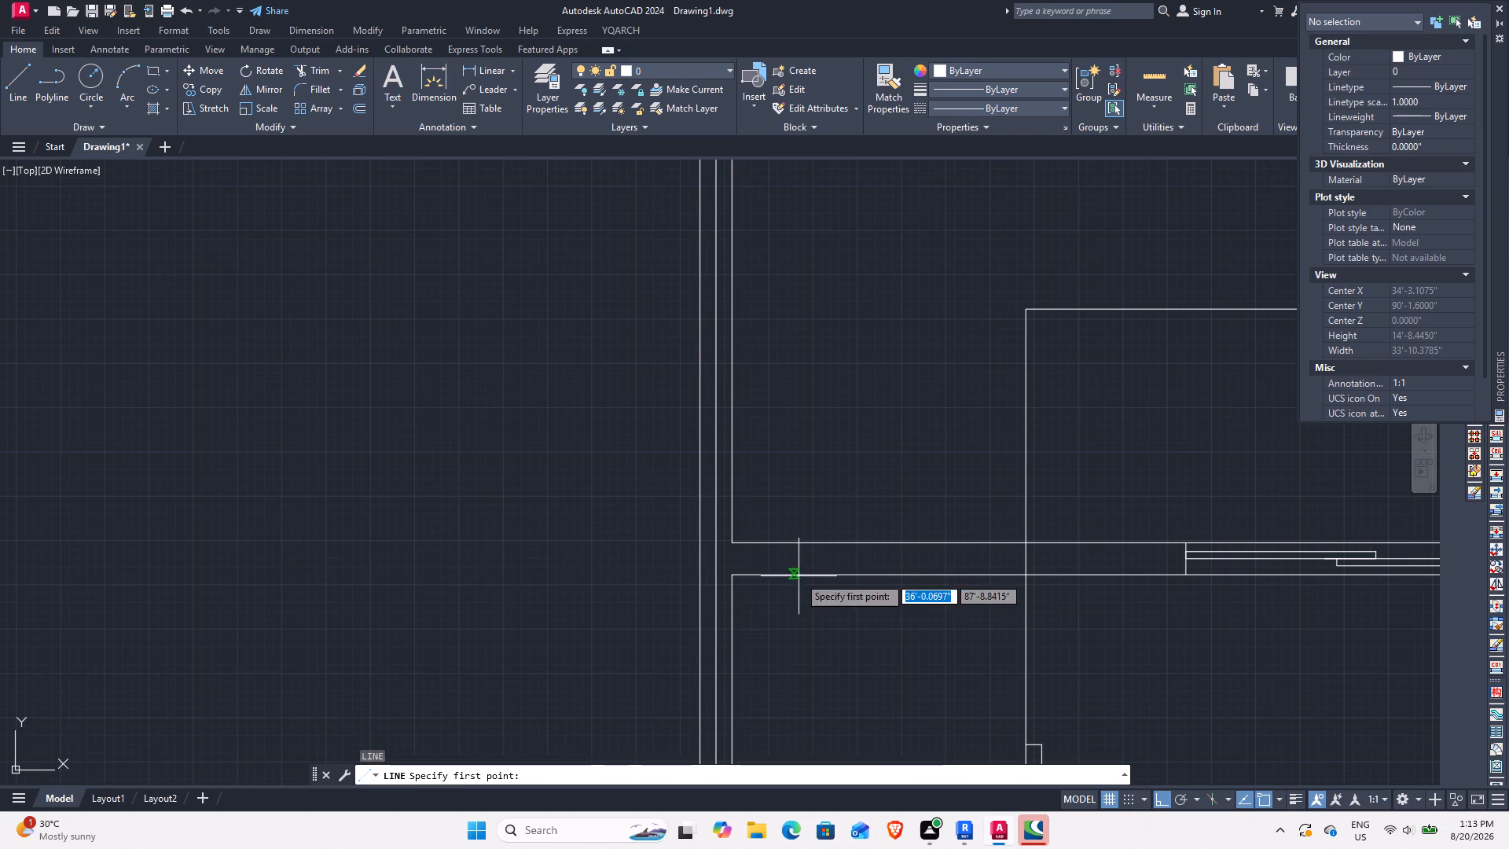
{"action": "left_click", "coordinate": [1026, 573]}
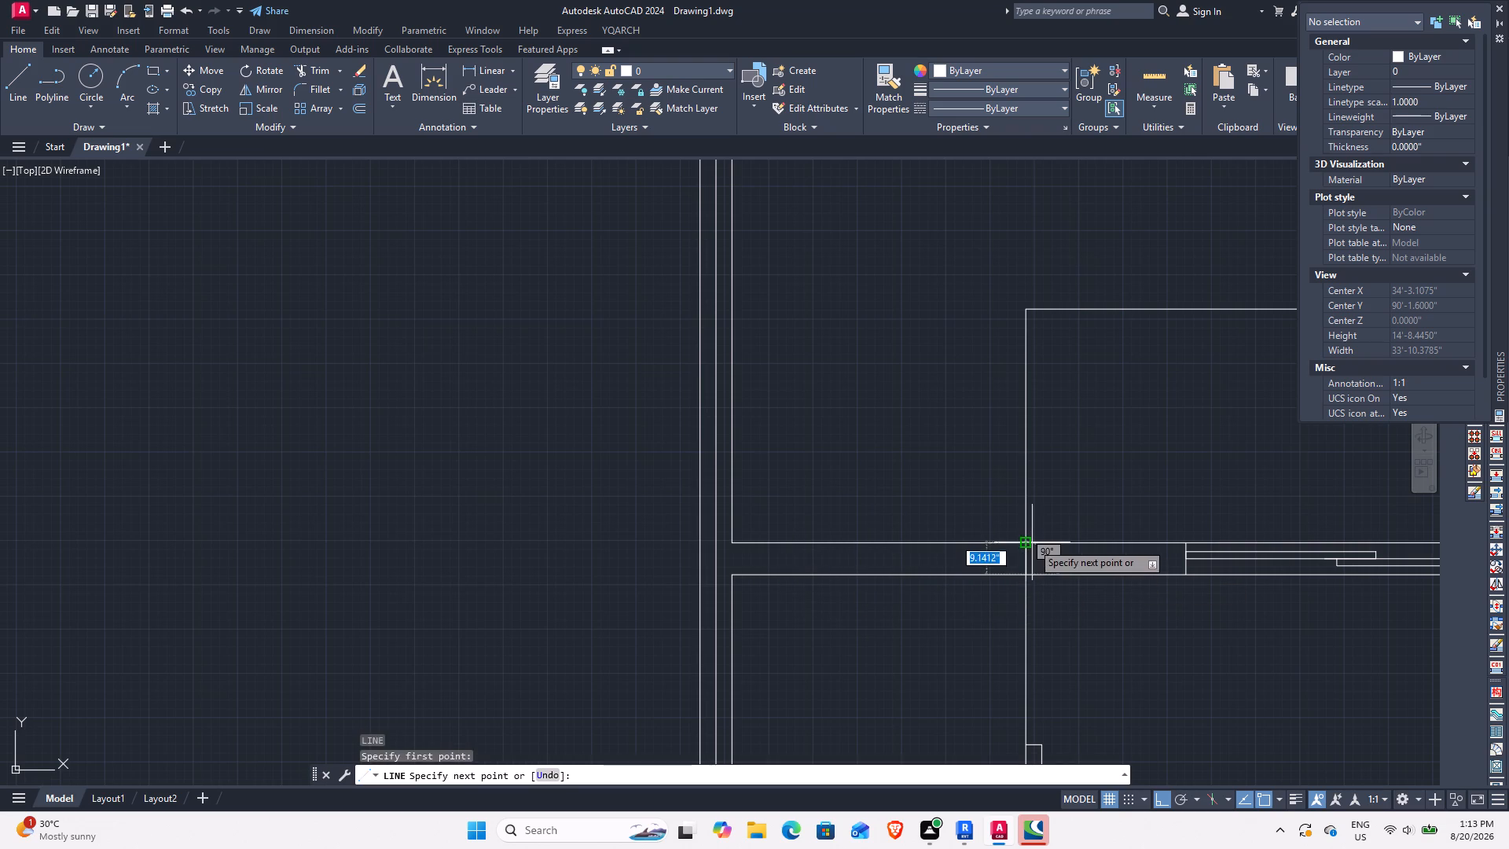
{"action": "left_click", "coordinate": [1023, 542]}
{"action": "key", "text": "Escape"}
Move the short cross-wall line 8 inches left along the top wall.
{"action": "left_click", "coordinate": [1025, 562]}
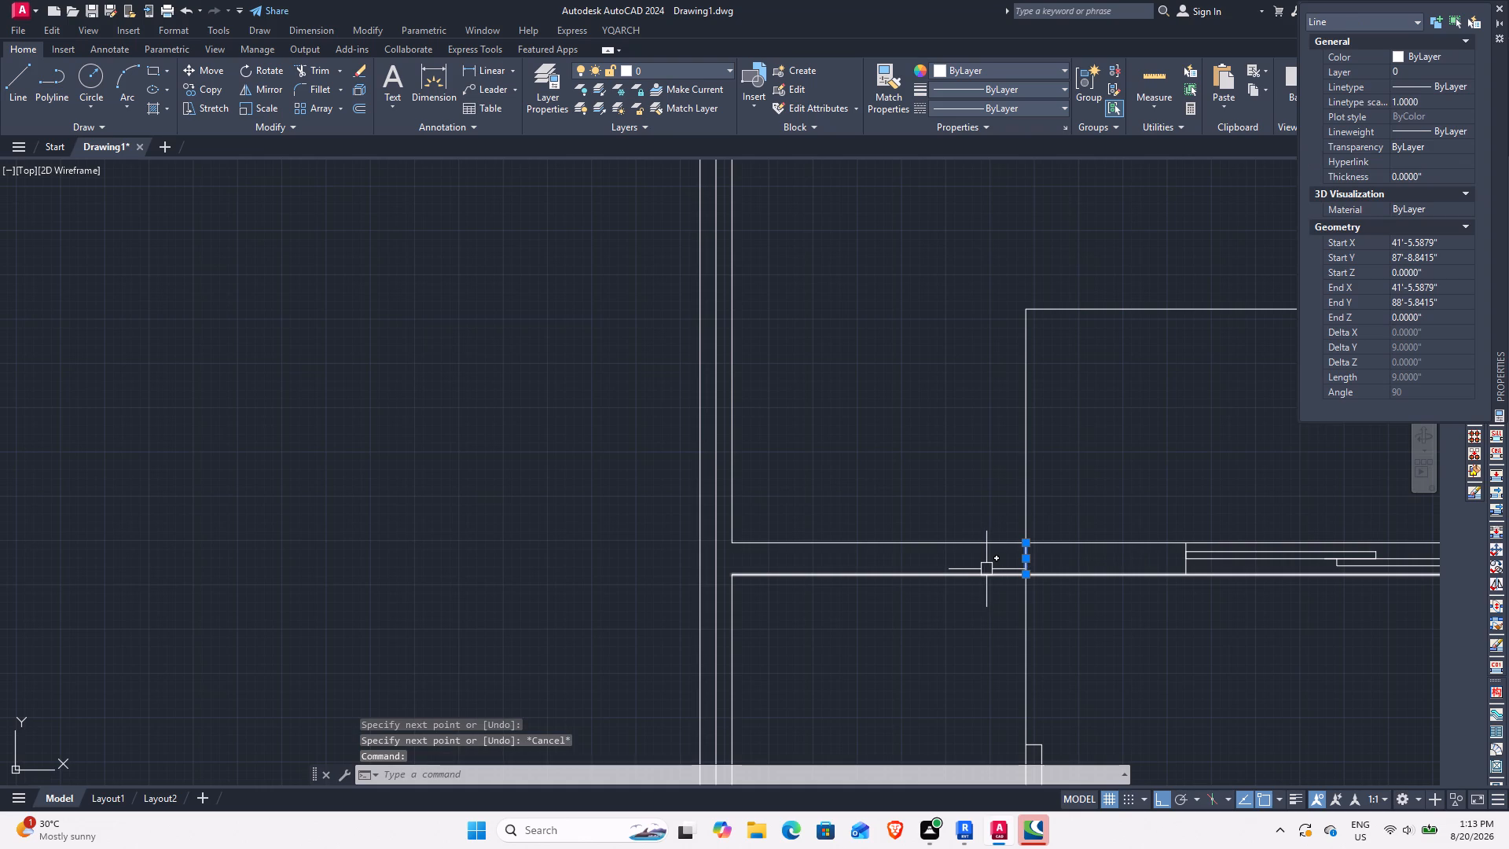
{"action": "type", "text": "M"}
{"action": "key", "text": "space"}
{"action": "left_click", "coordinate": [1024, 579]}
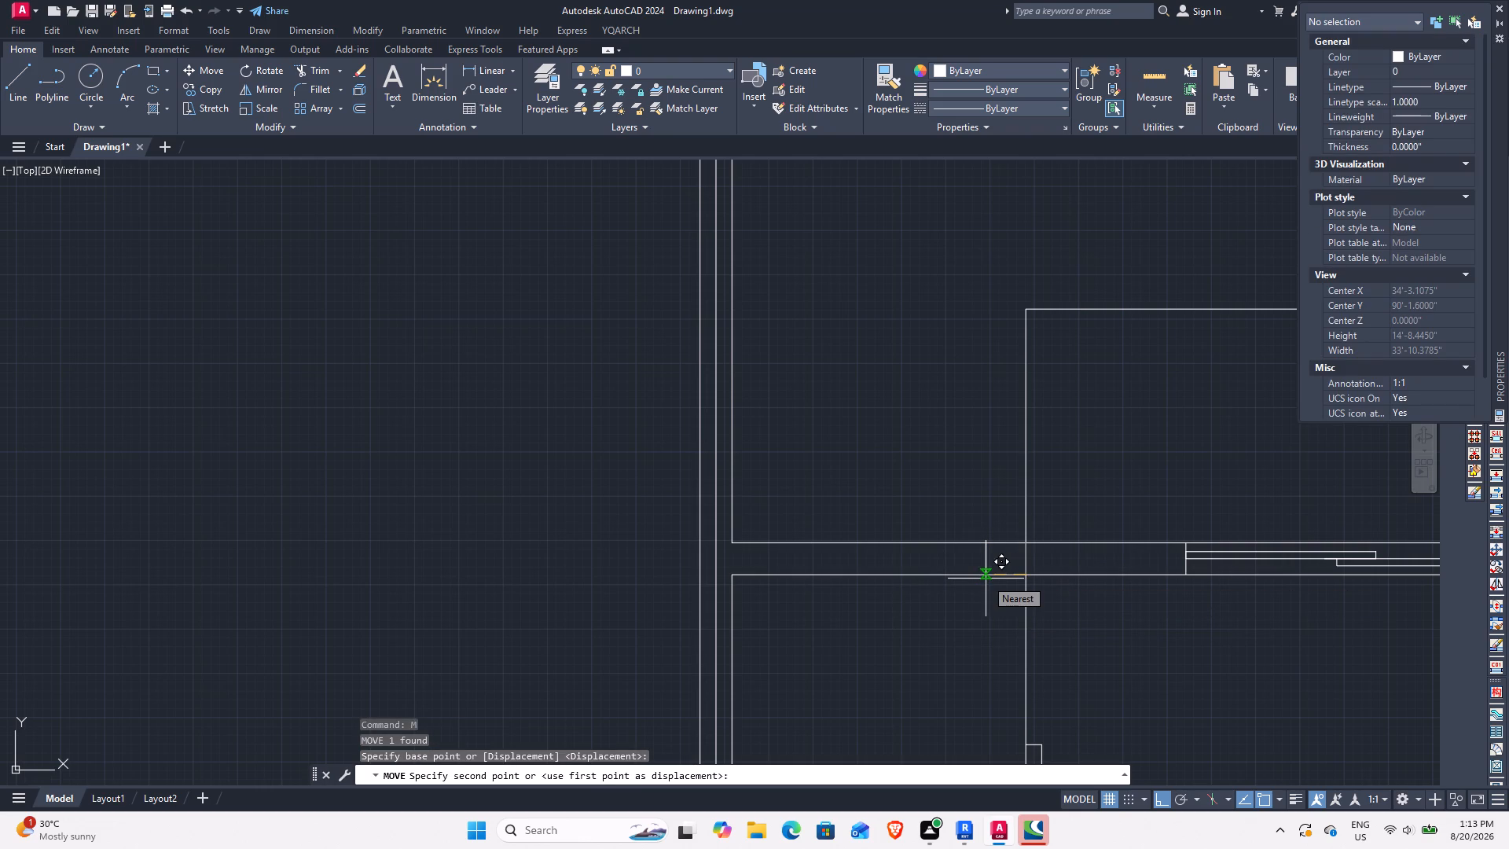
{"action": "key", "text": "8"}
{"action": "key", "text": "Return"}
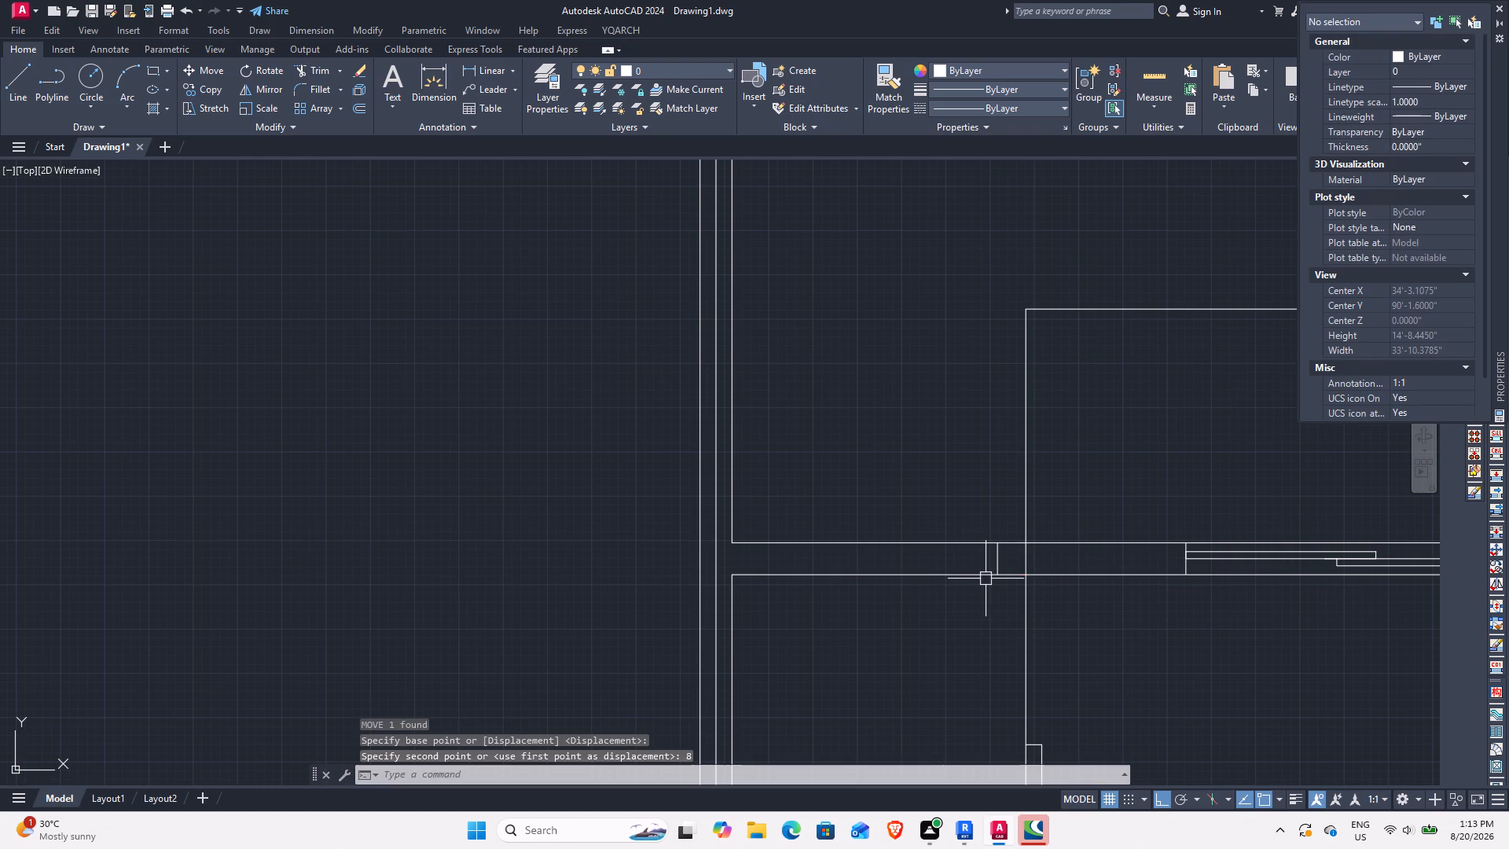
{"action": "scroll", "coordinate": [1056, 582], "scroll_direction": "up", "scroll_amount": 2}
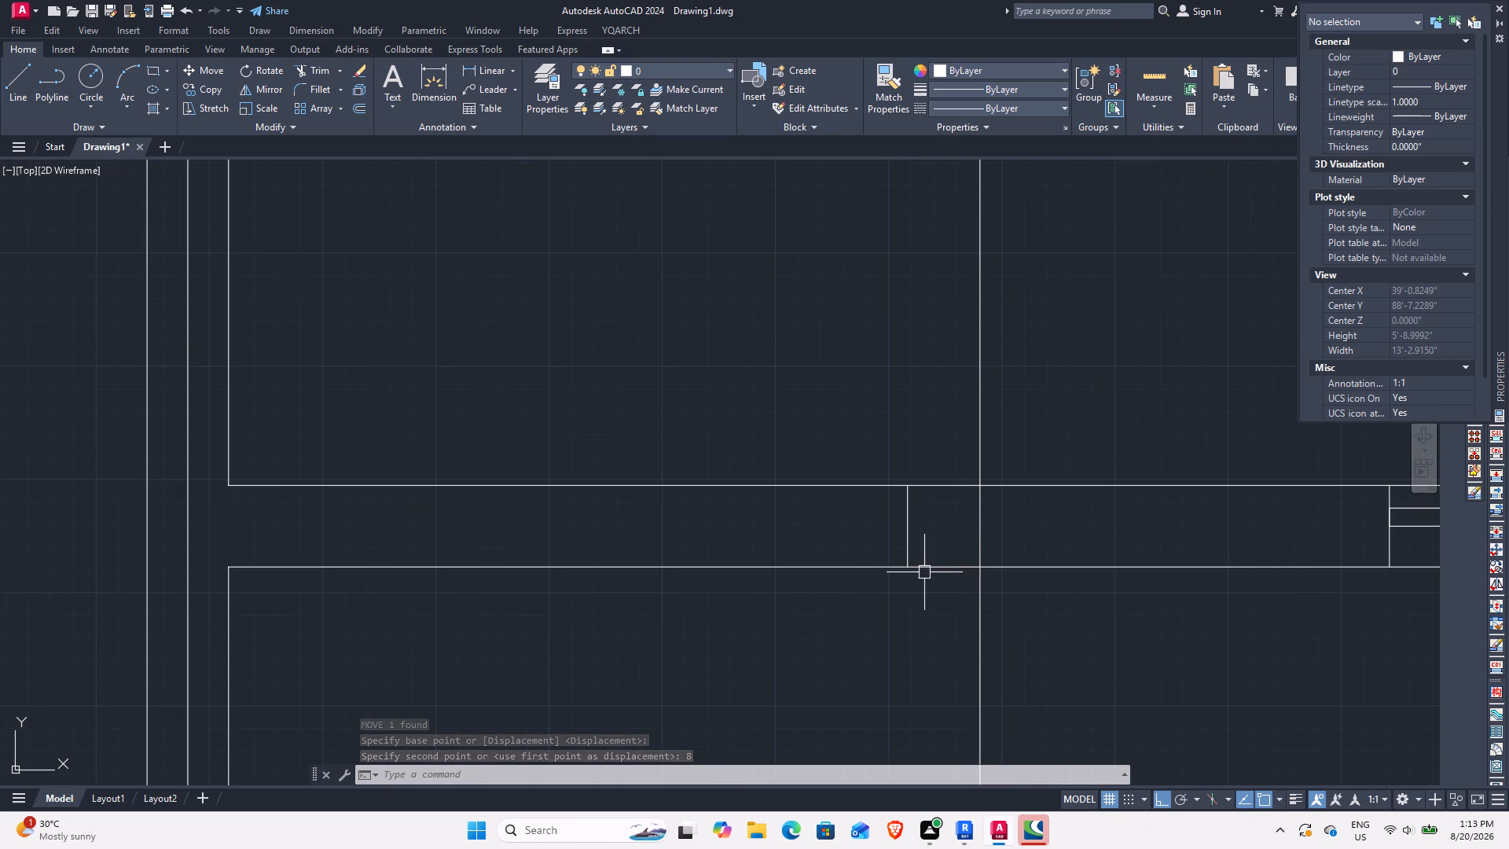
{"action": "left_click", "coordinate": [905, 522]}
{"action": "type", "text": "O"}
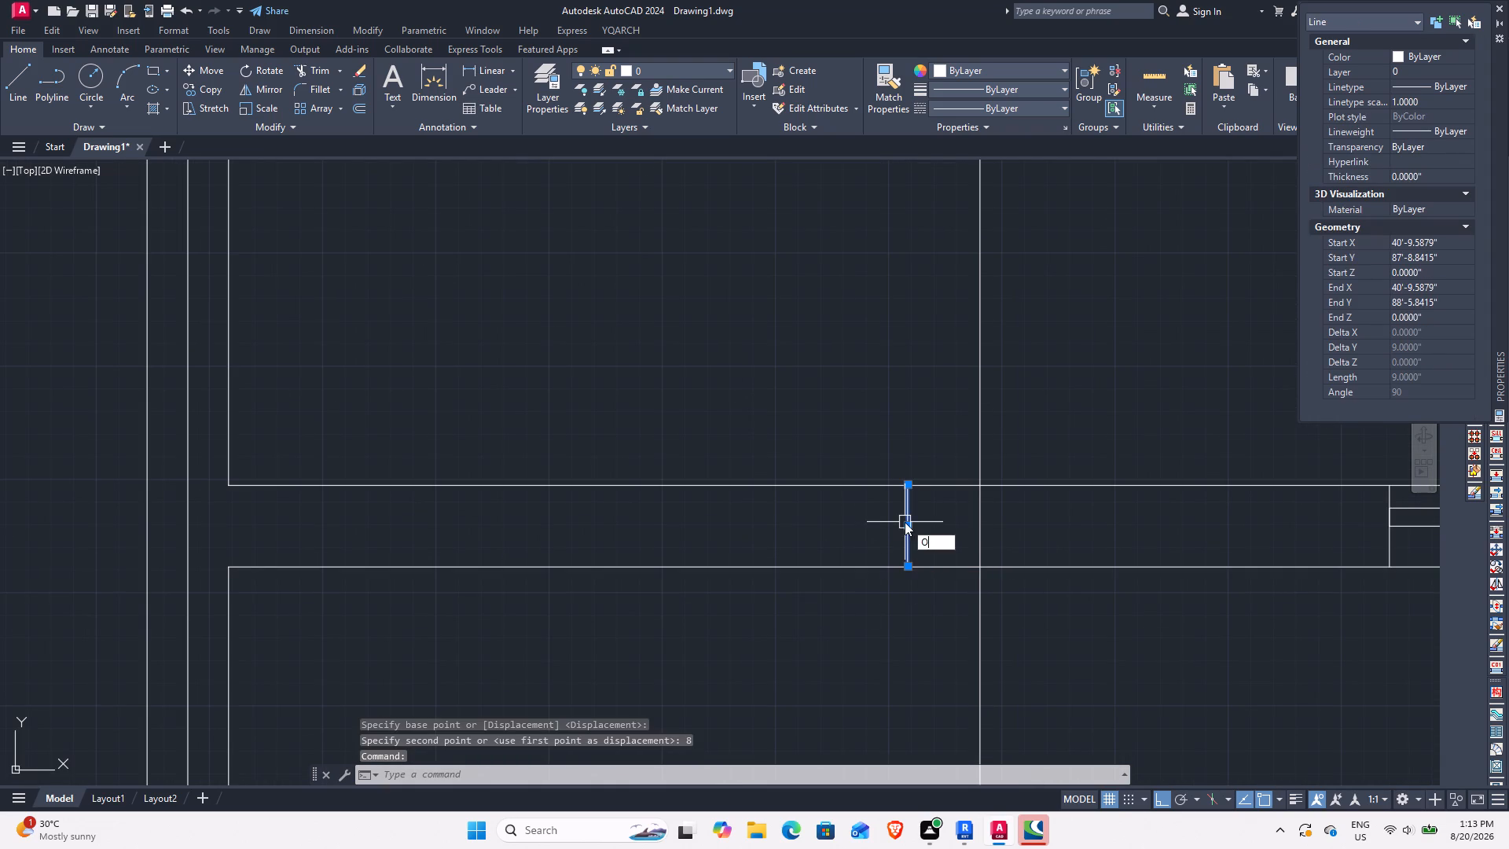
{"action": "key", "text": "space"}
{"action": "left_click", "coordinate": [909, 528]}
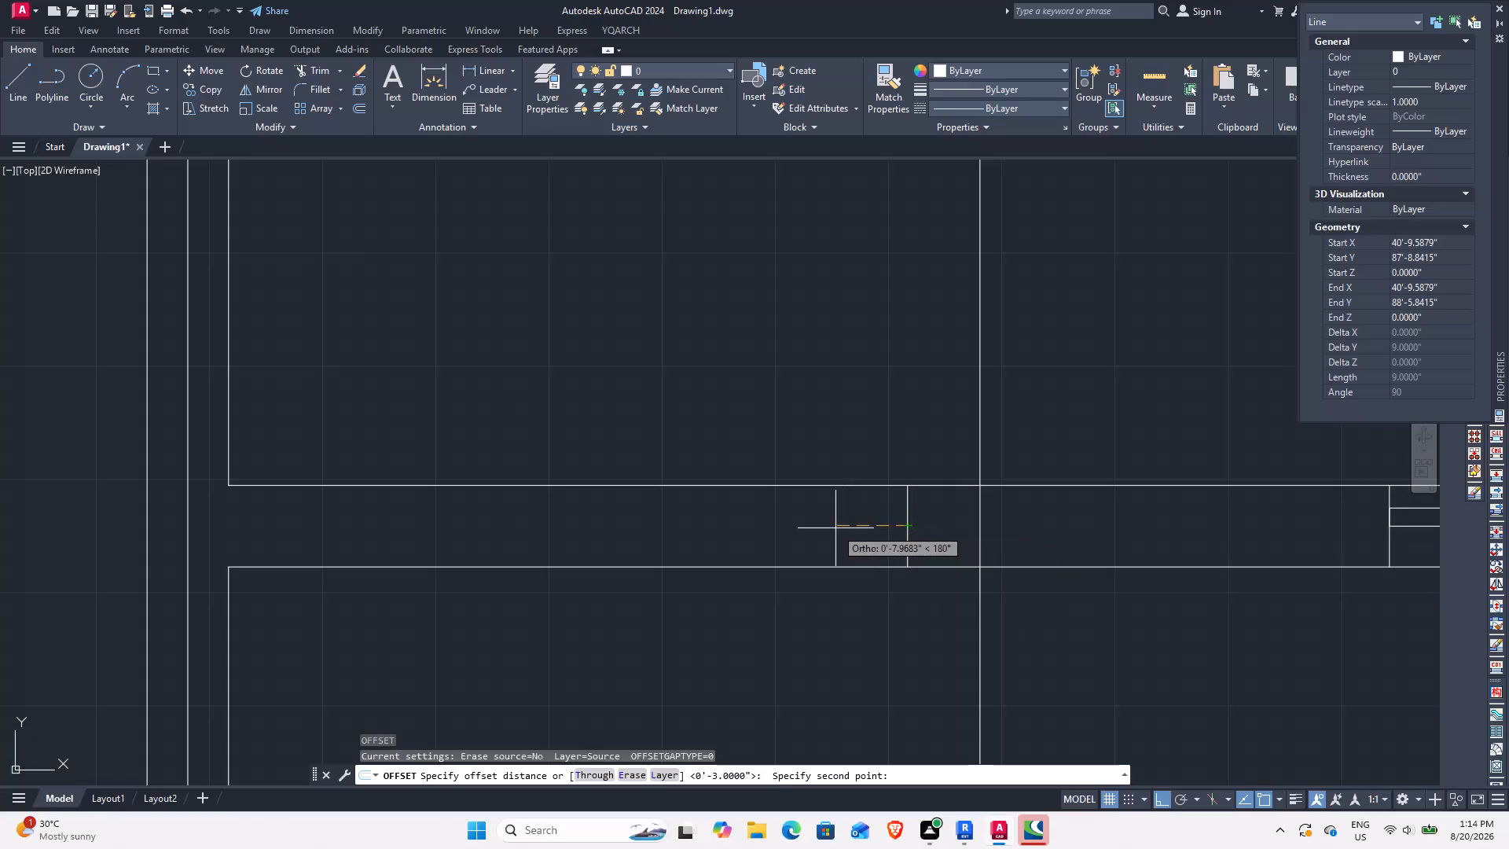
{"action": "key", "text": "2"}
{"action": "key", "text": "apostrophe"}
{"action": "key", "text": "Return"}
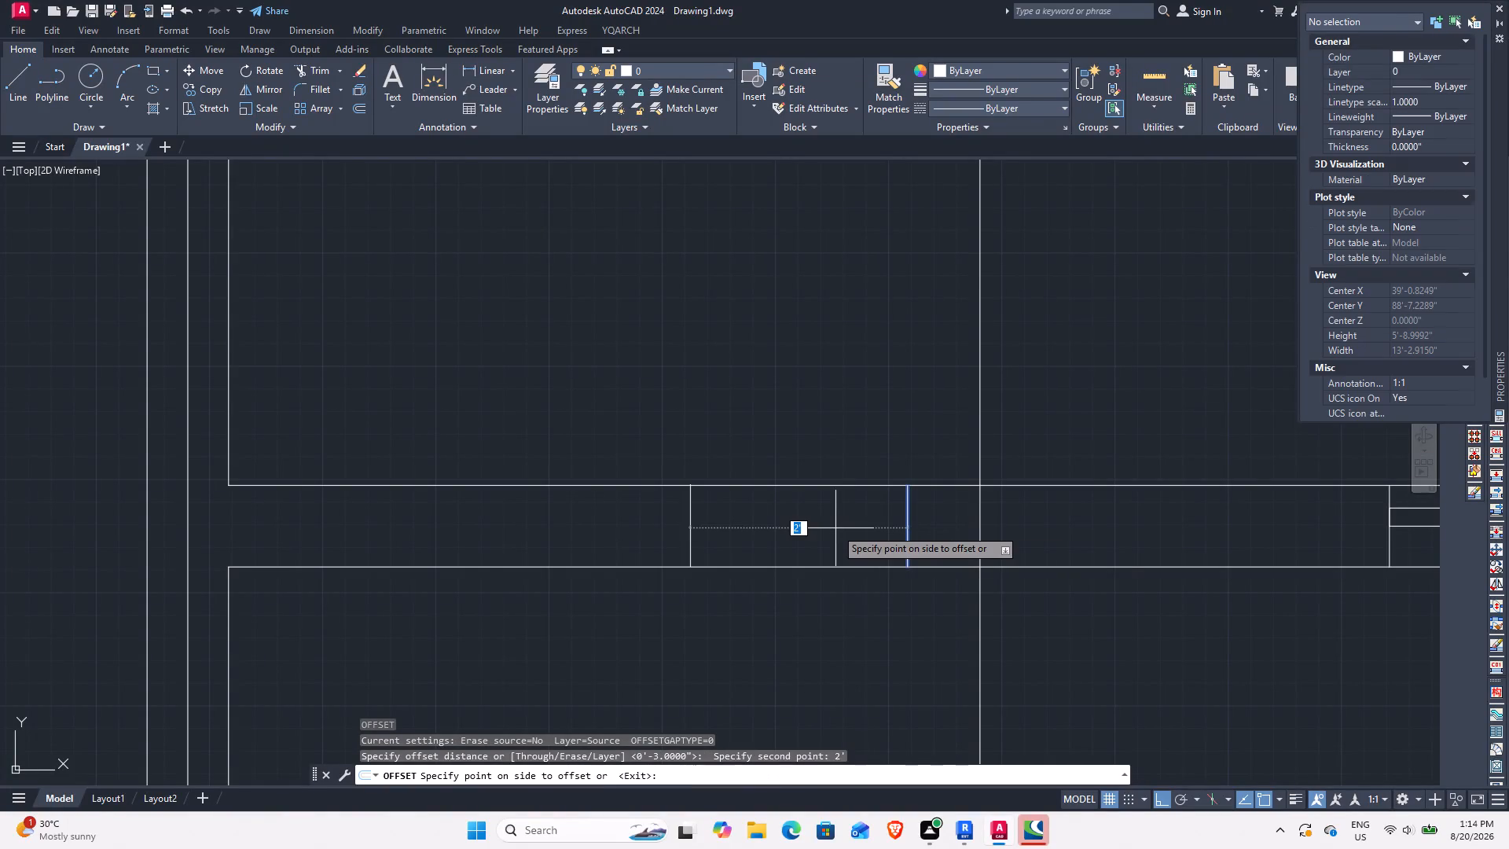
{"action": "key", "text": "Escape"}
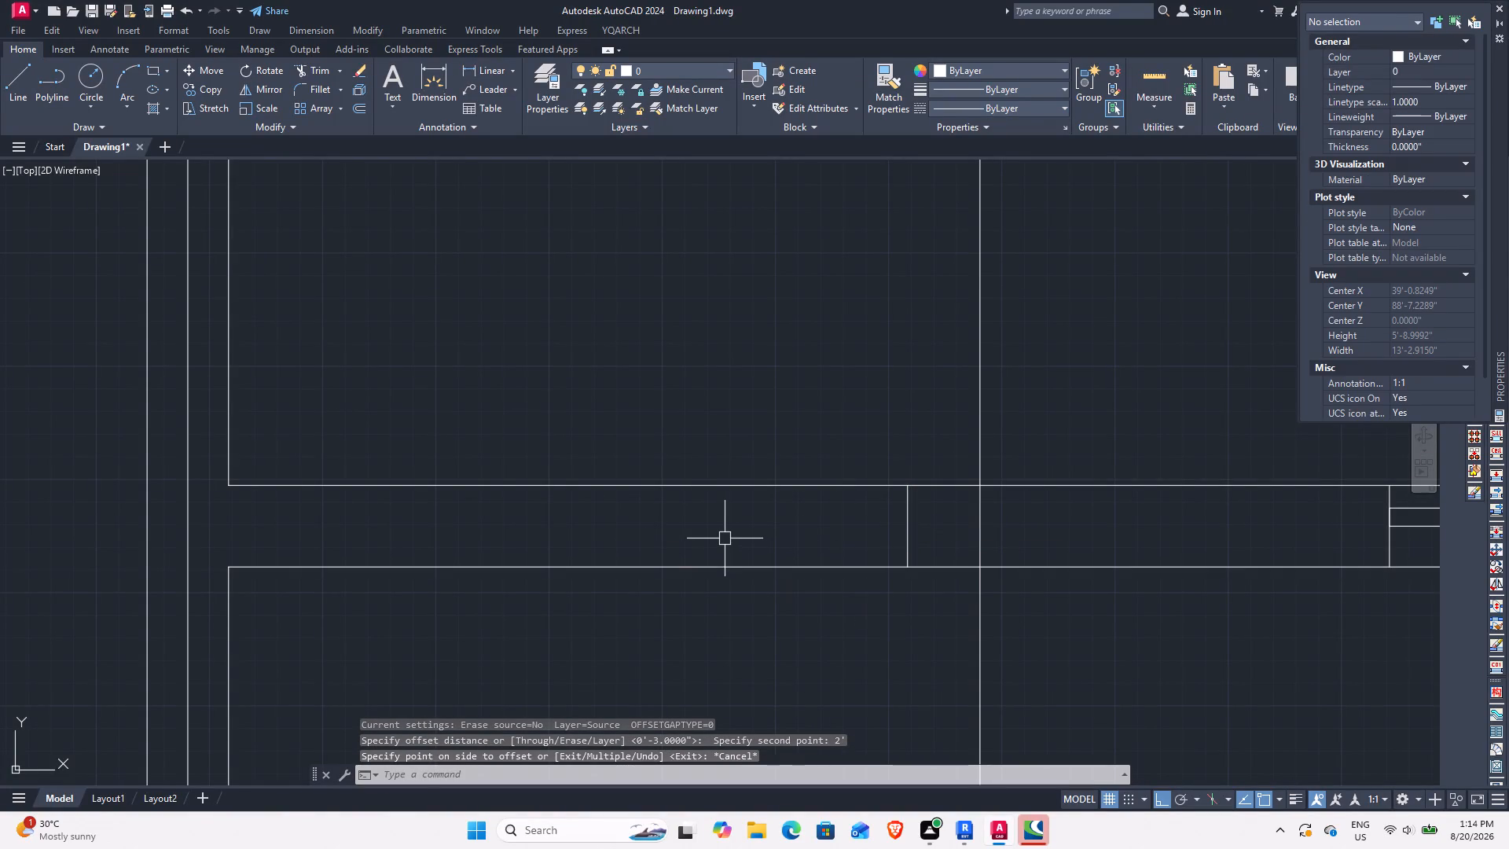
Offset the cross-wall line 2 feet left to form the opening's second jamb.
{"action": "type", "text": "O"}
{"action": "key", "text": "space"}
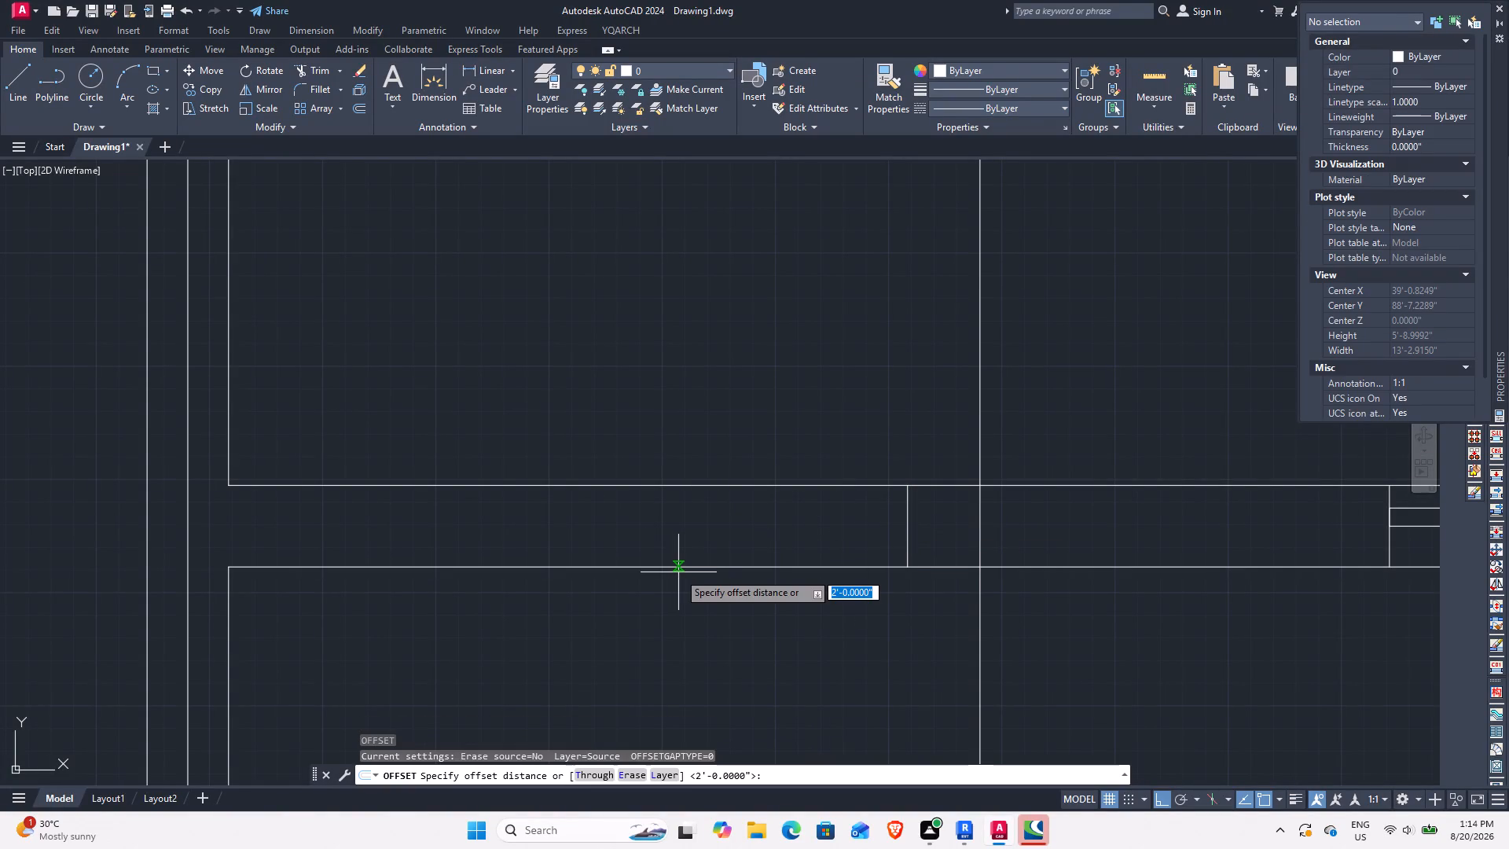
{"action": "type", "text": "2'"}
{"action": "key", "text": "Return"}
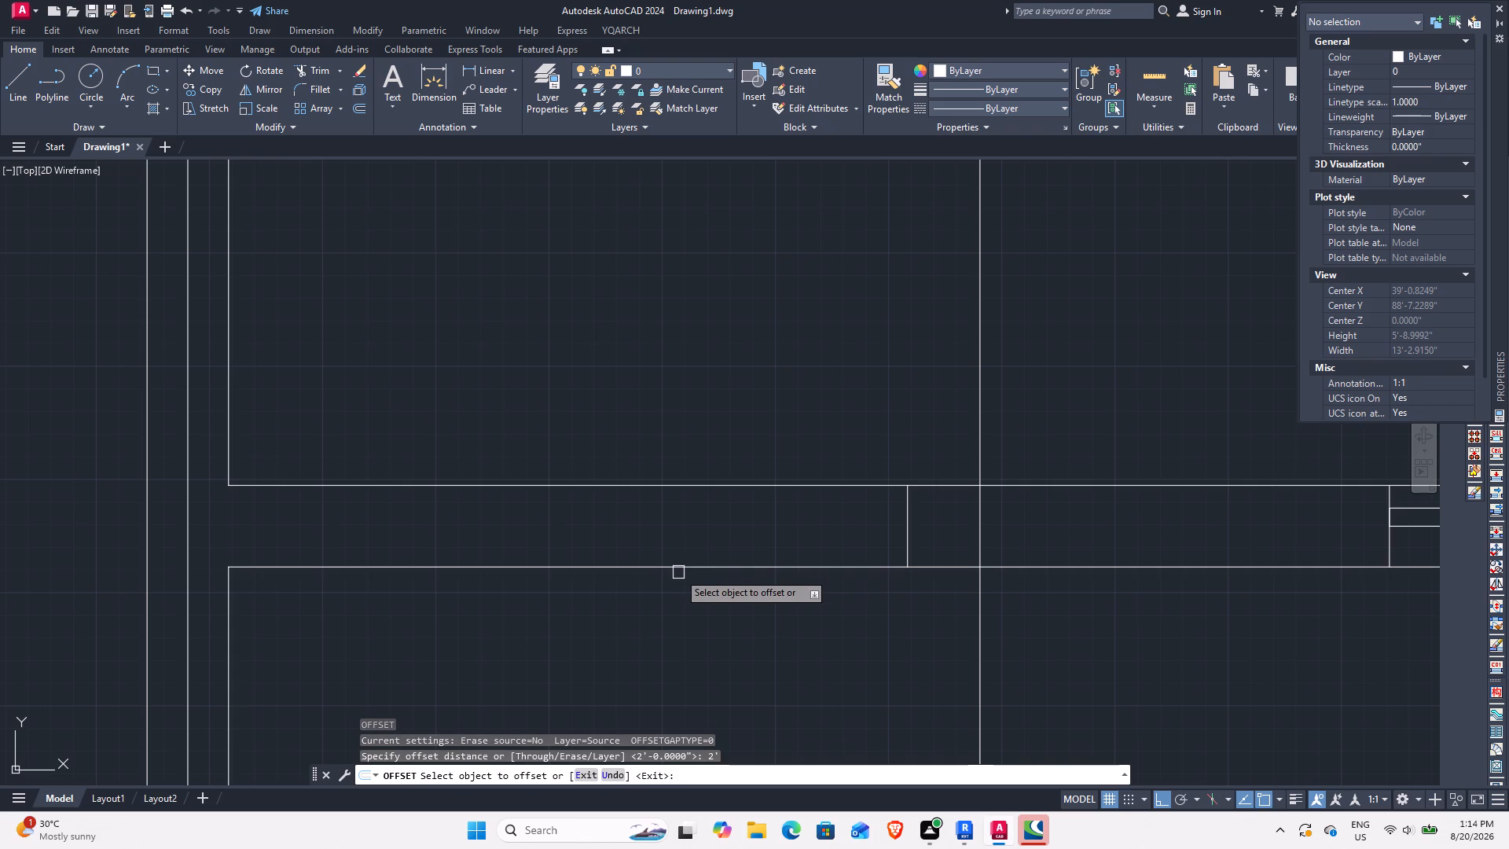
{"action": "left_click", "coordinate": [912, 532]}
{"action": "left_click", "coordinate": [653, 578]}
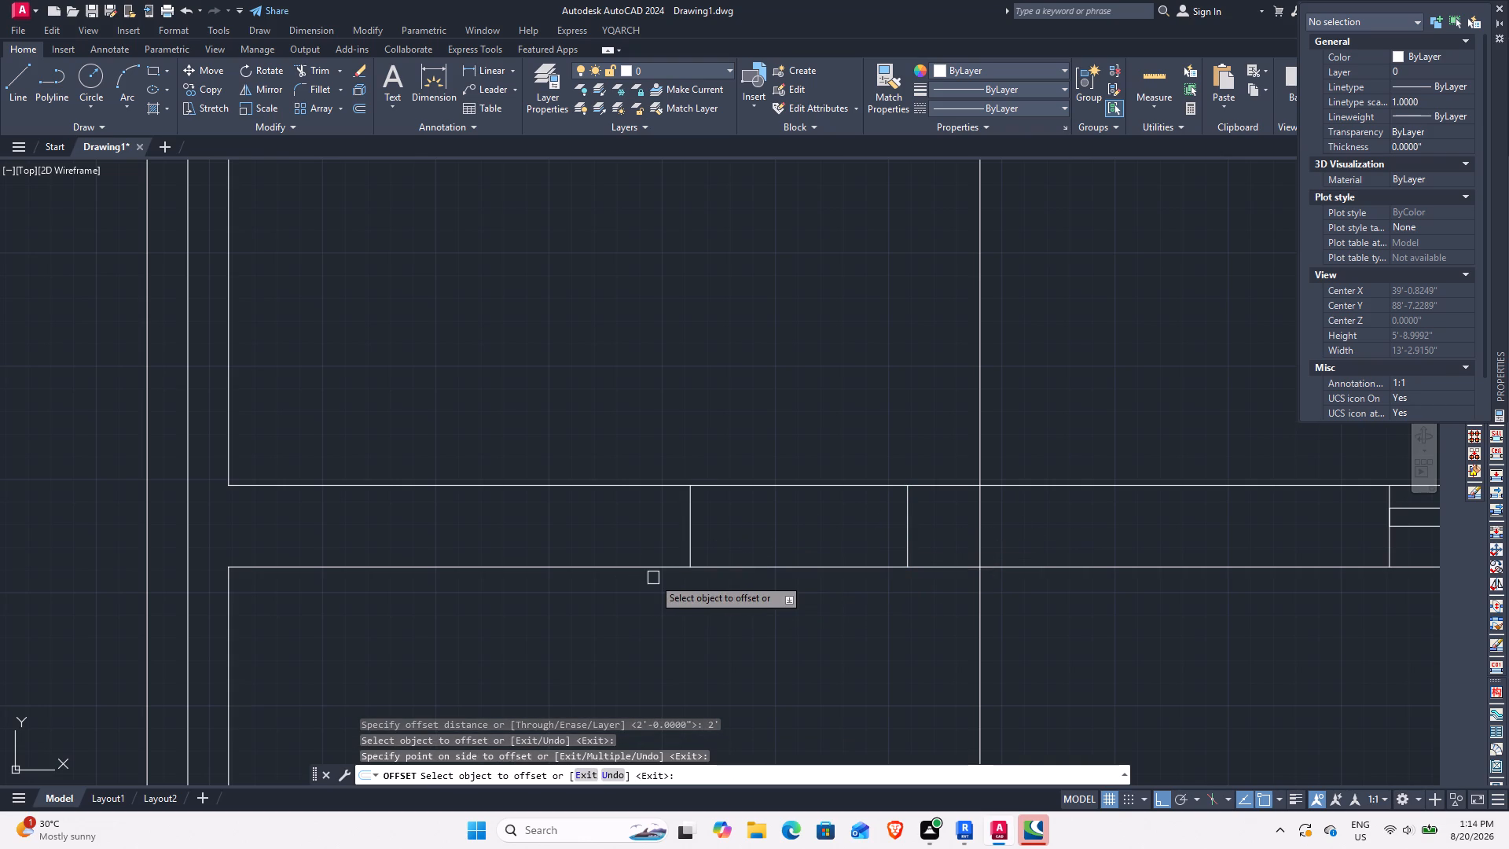
{"action": "key", "text": "Escape"}
Move the opening's left jamb line 1 foot further left along the top wall.
{"action": "left_click", "coordinate": [688, 542]}
{"action": "type", "text": "M"}
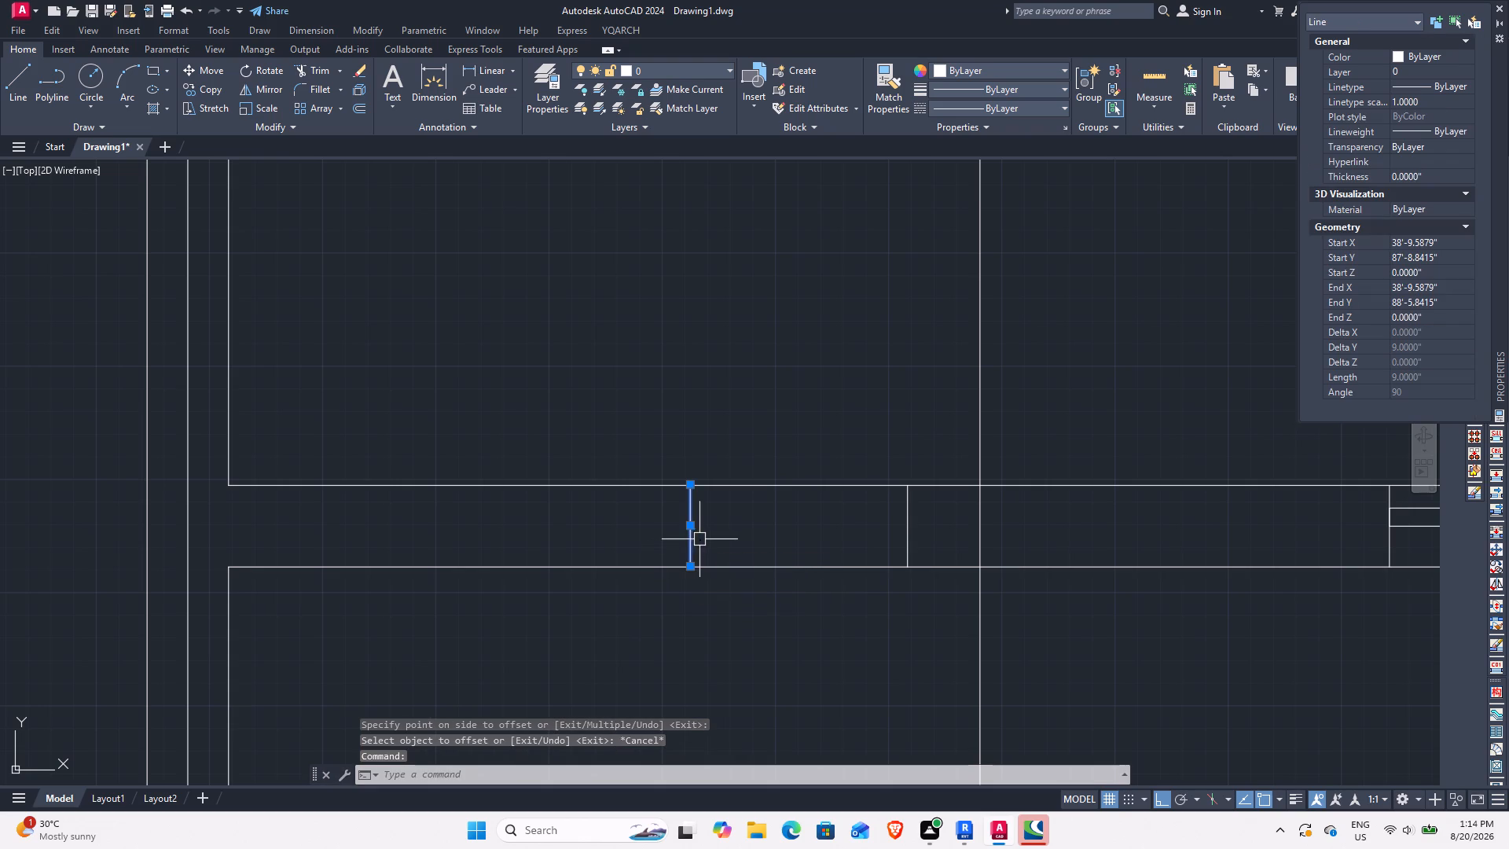
{"action": "key", "text": "space"}
{"action": "left_click", "coordinate": [688, 572]}
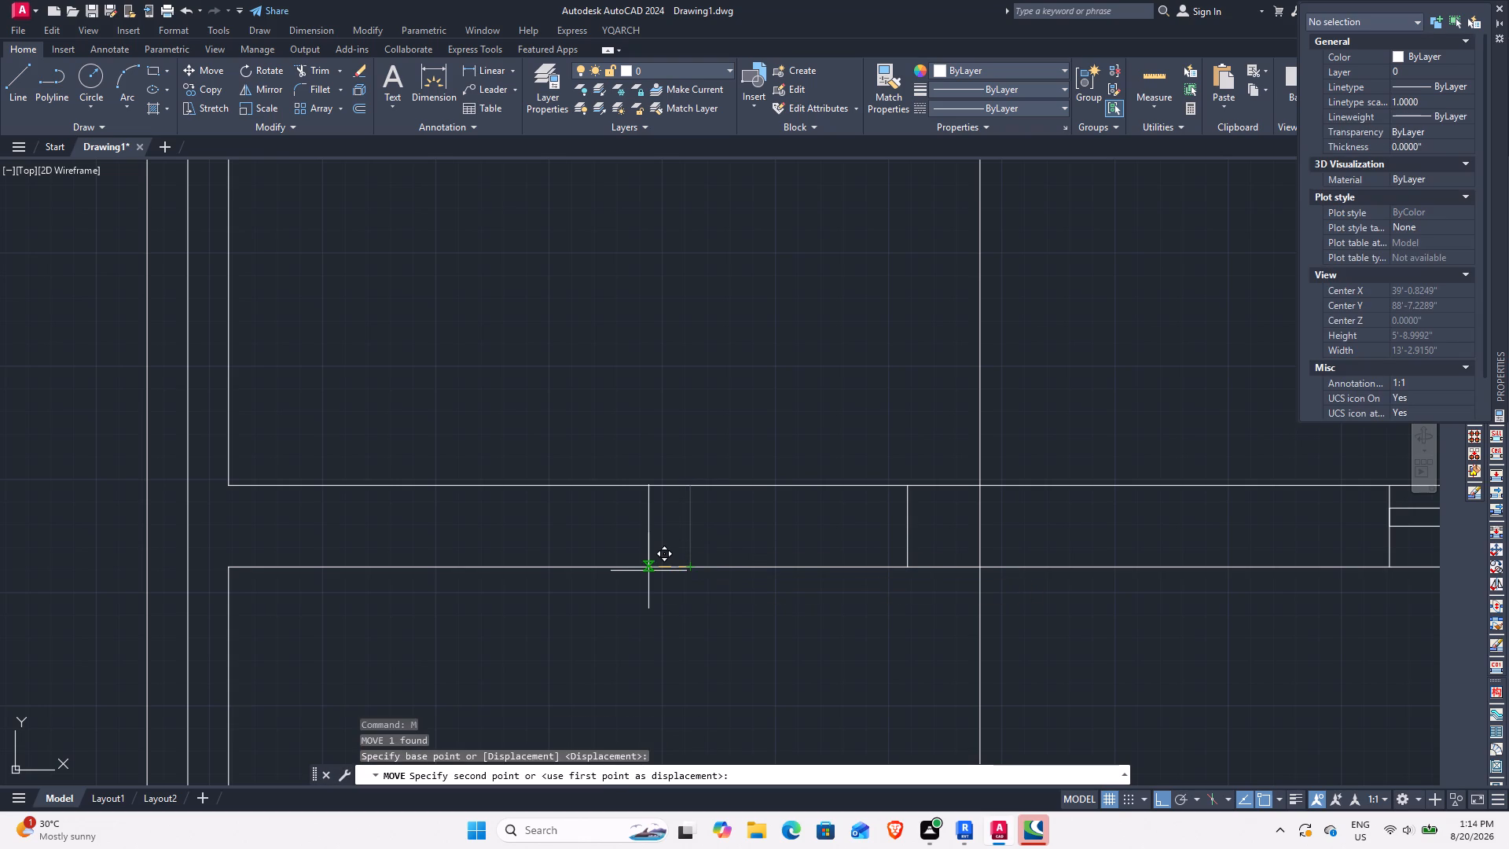
{"action": "type", "text": "01"}
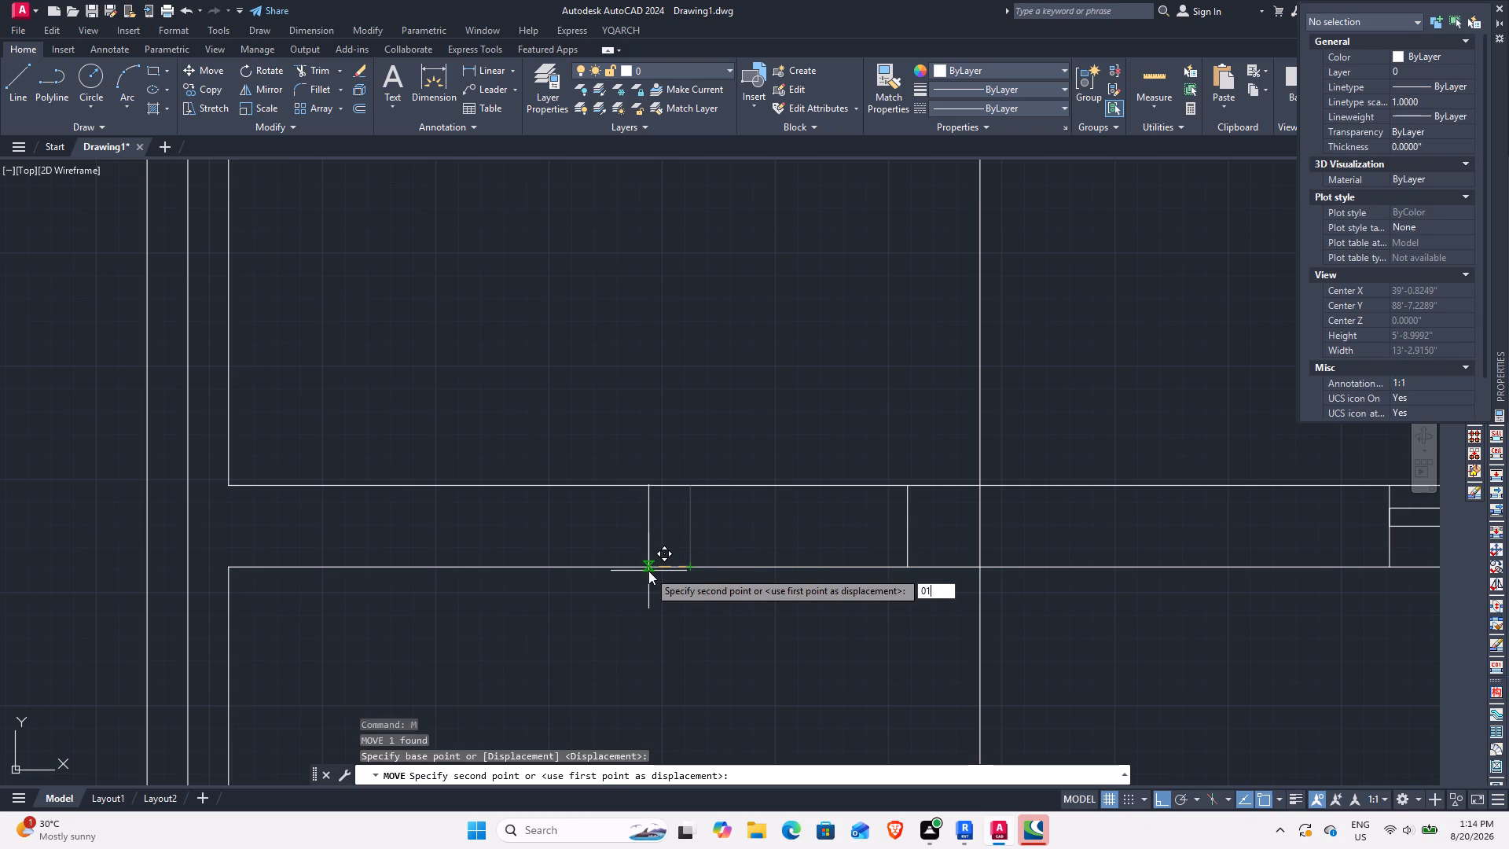
{"action": "key", "text": "BackSpace"}
{"action": "key", "text": "BackSpace"}
{"action": "type", "text": "1'"}
{"action": "key", "text": "Return"}
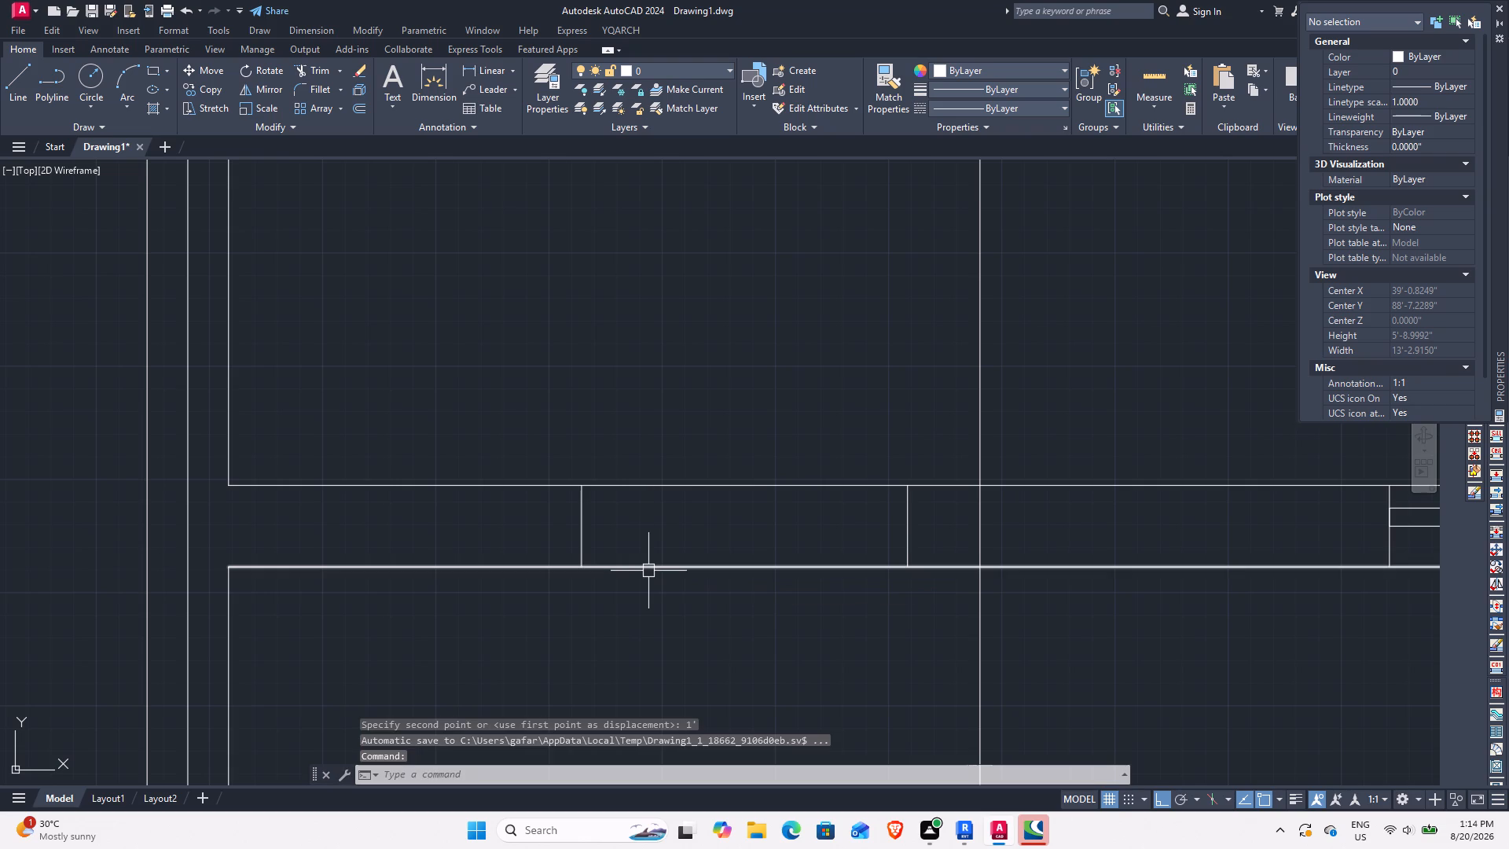
Draw a window panel's upper edge about 1'-8" right from the left jamb, with an end line about 1.1" down.
{"action": "middle_click_drag", "start_coordinate": [727, 575], "coordinate": [695, 573]}
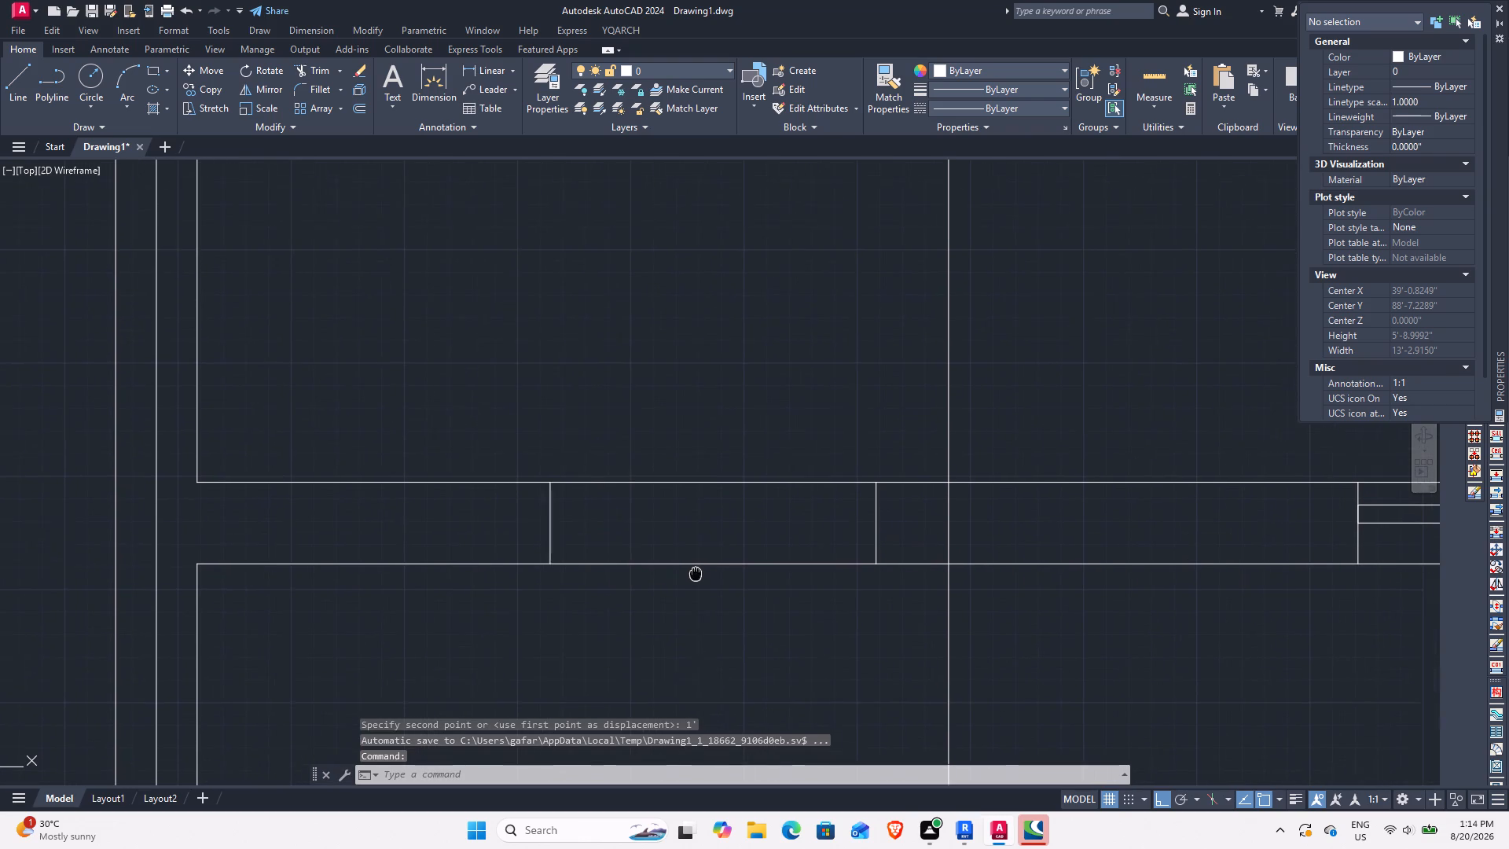
{"action": "middle_click_drag", "start_coordinate": [695, 573], "coordinate": [696, 575]}
{"action": "scroll", "coordinate": [637, 524], "scroll_direction": "up", "scroll_amount": 1}
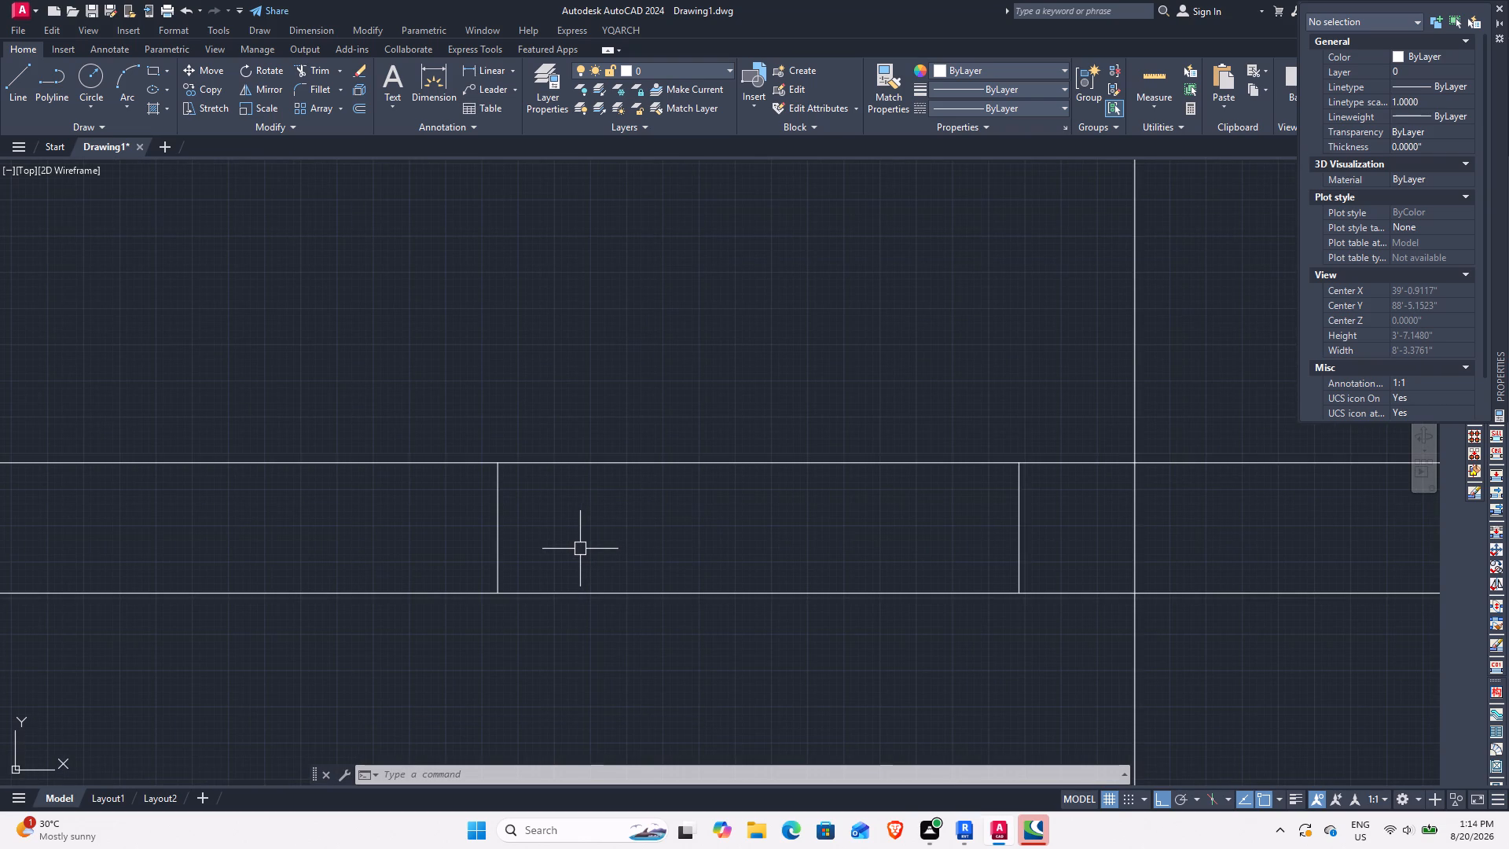
{"action": "type", "text": "L"}
{"action": "key", "text": "space"}
{"action": "left_click", "coordinate": [501, 497]}
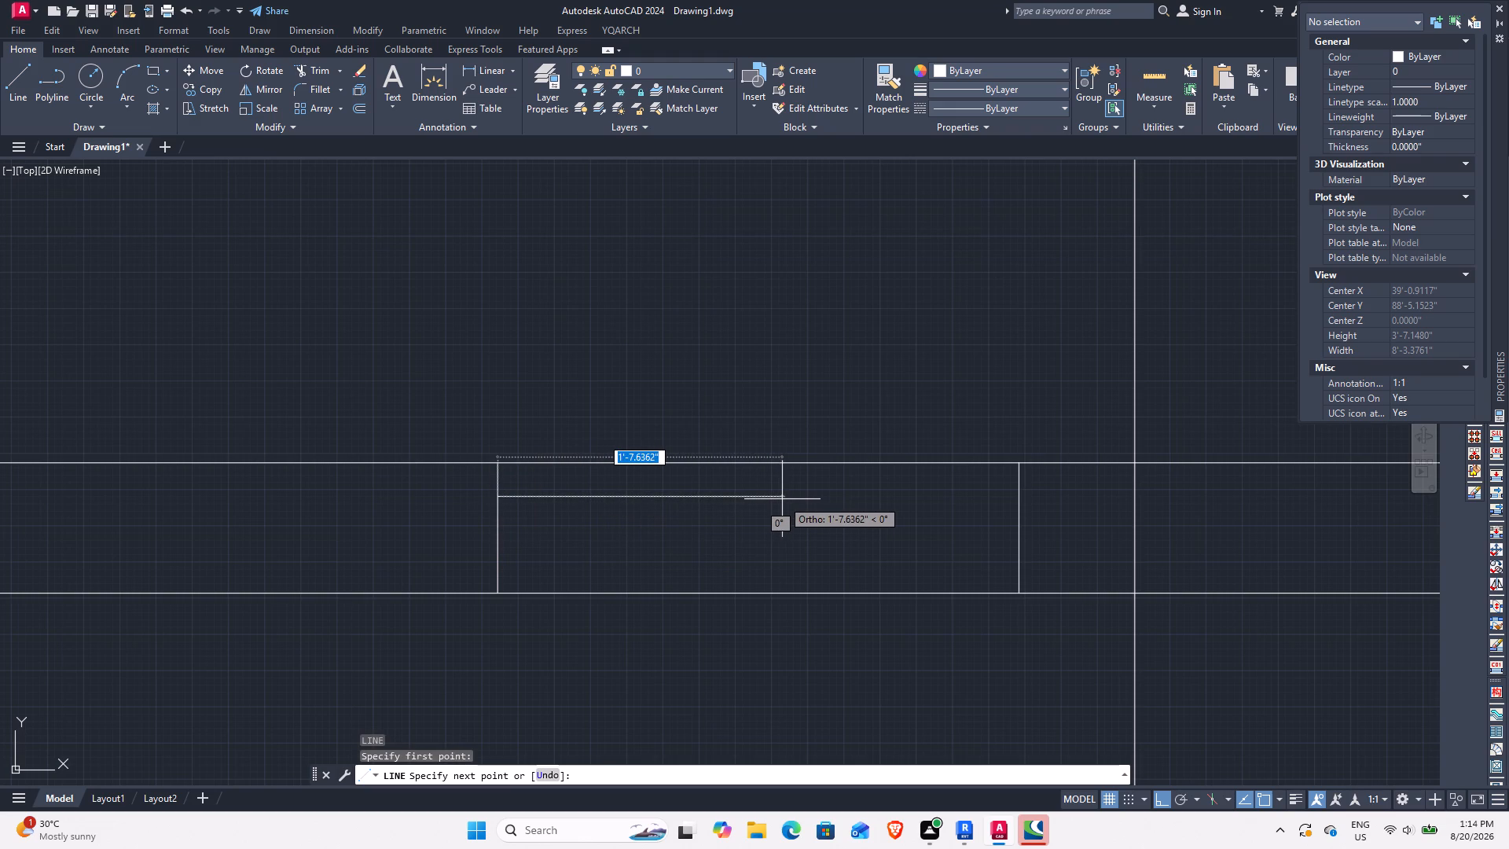
{"action": "left_click", "coordinate": [790, 499]}
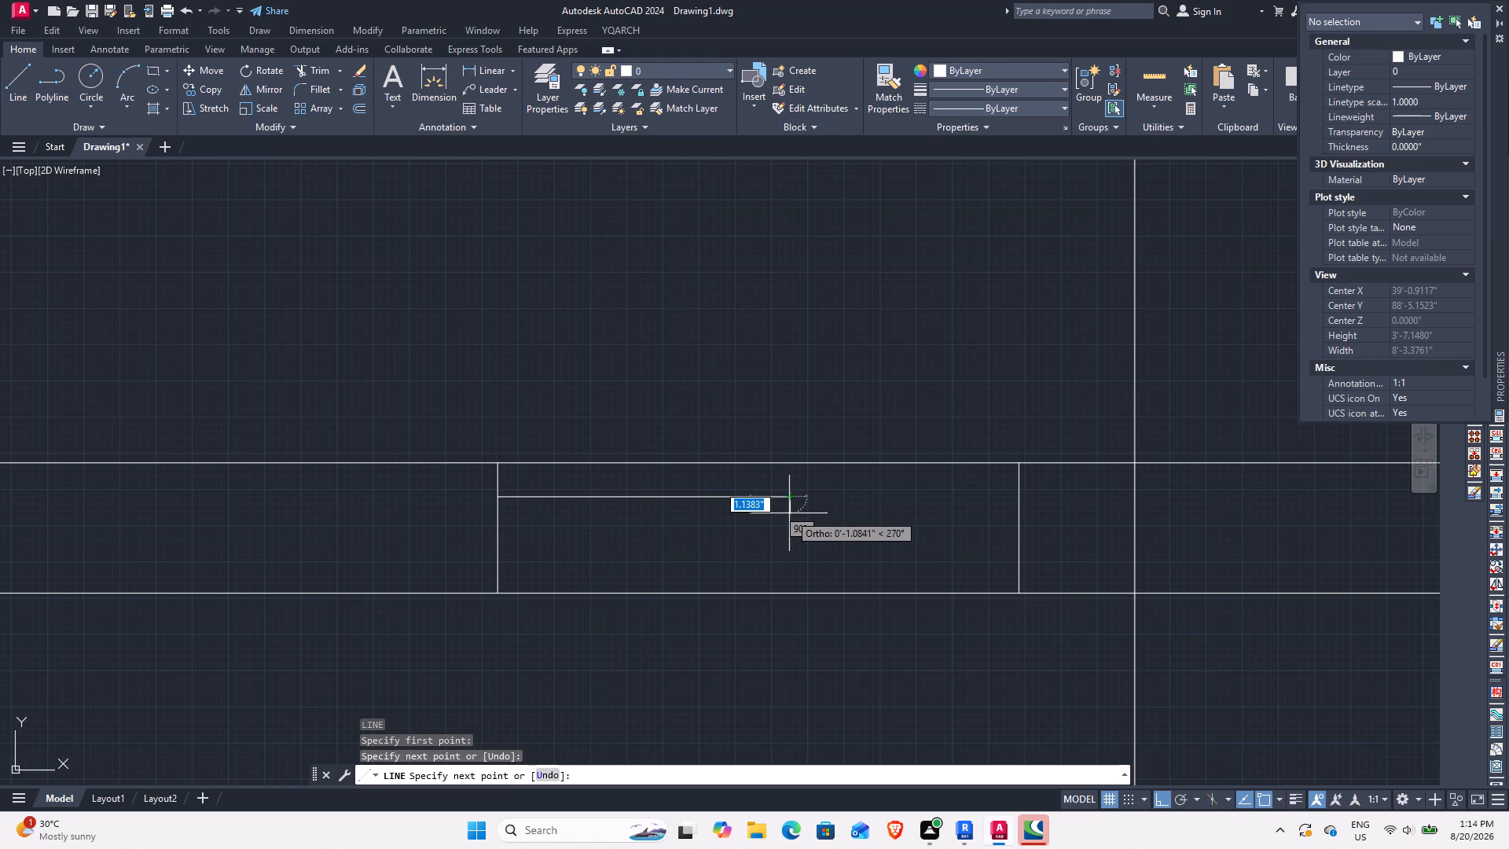
{"action": "left_click", "coordinate": [789, 513]}
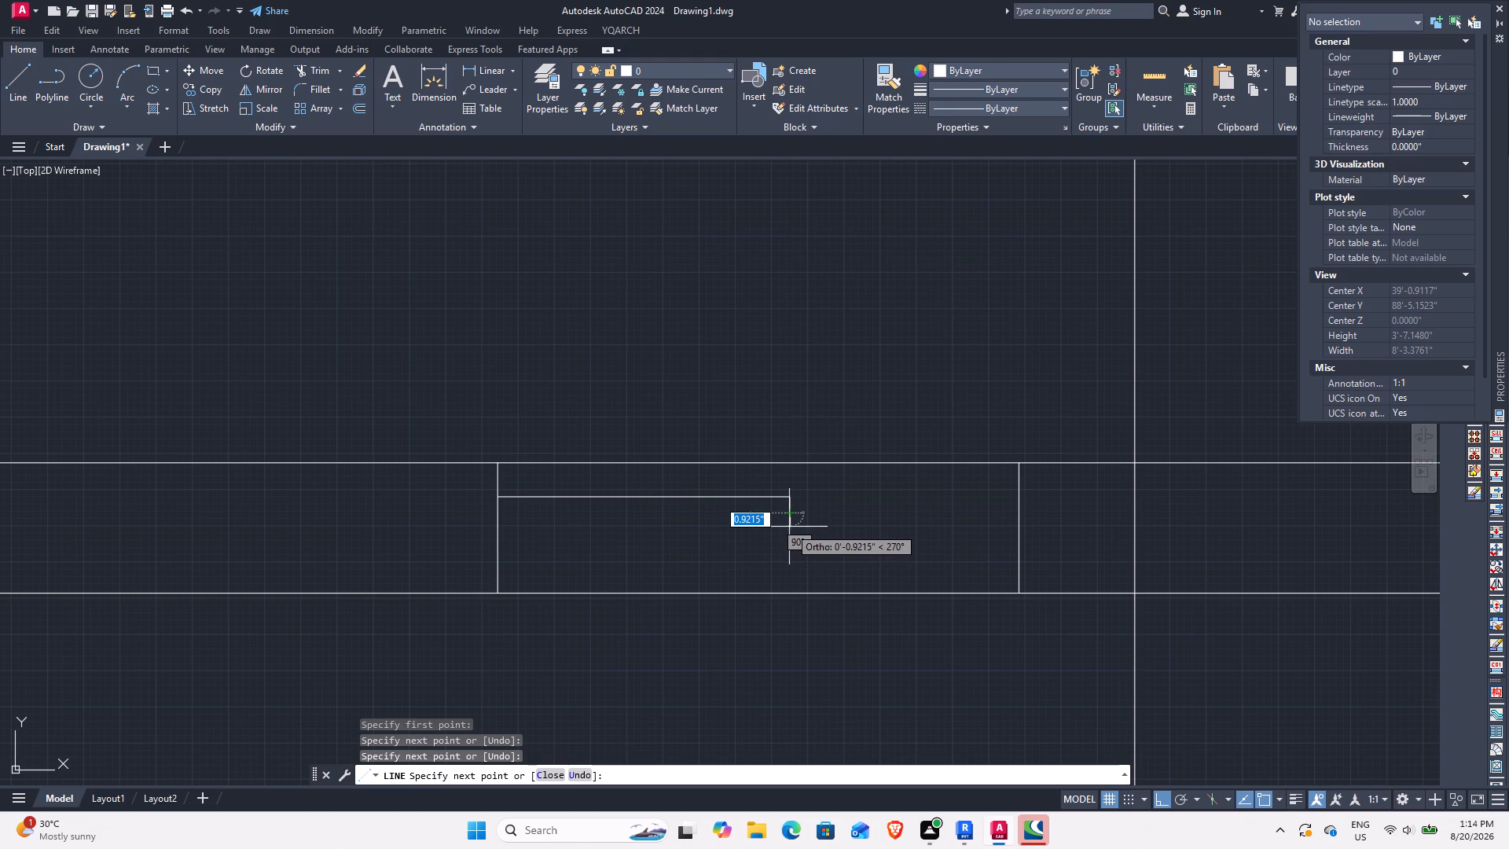
{"action": "scroll", "coordinate": [789, 527], "scroll_direction": "up", "scroll_amount": 3}
{"action": "key", "text": "Escape"}
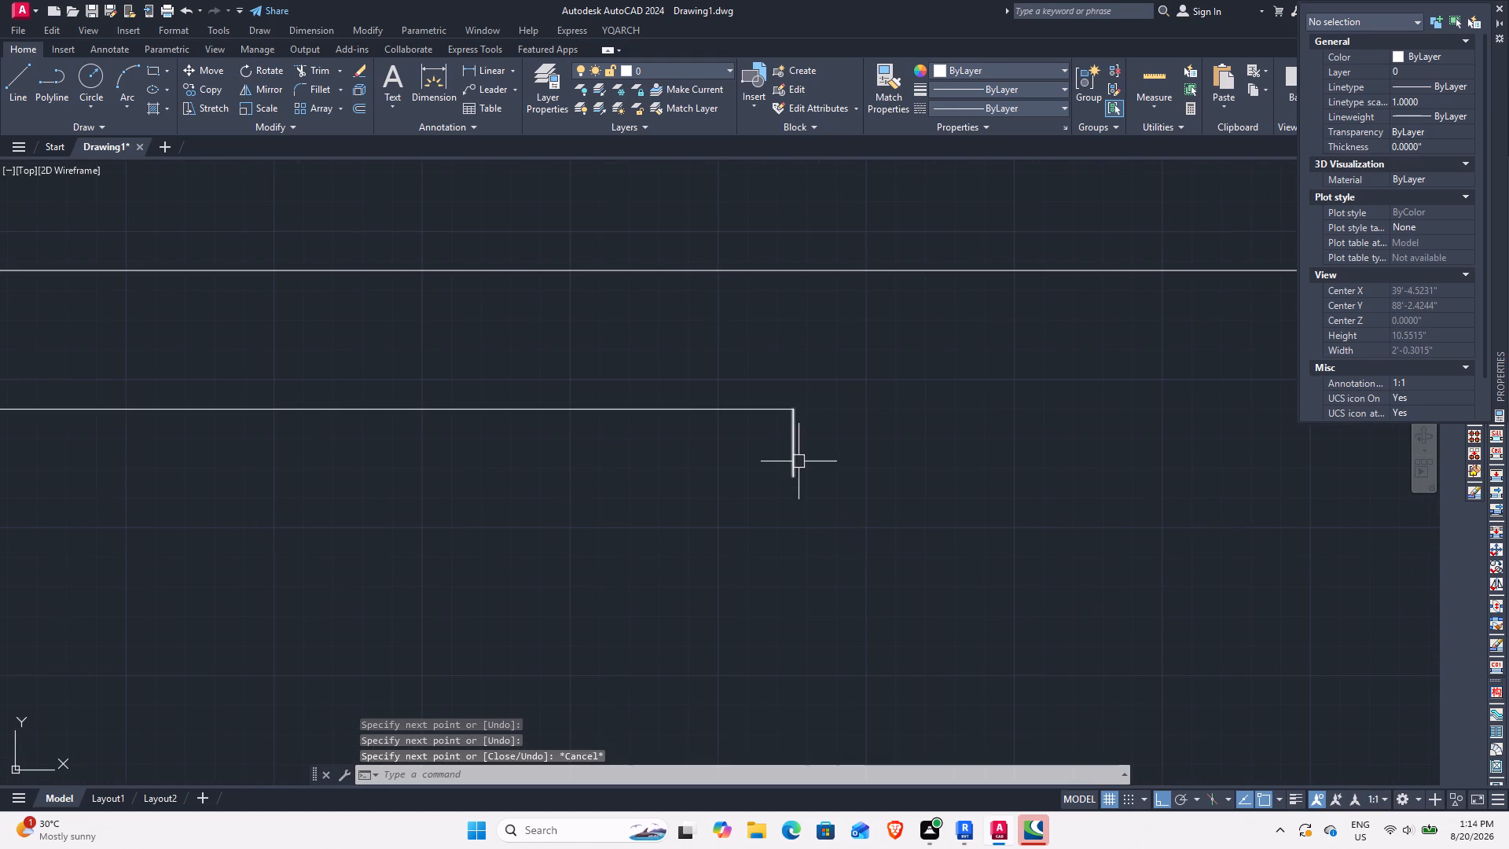
Stretch the window panel's short end line down to a length of about 1.6".
{"action": "left_click", "coordinate": [791, 455]}
{"action": "left_click", "coordinate": [794, 479]}
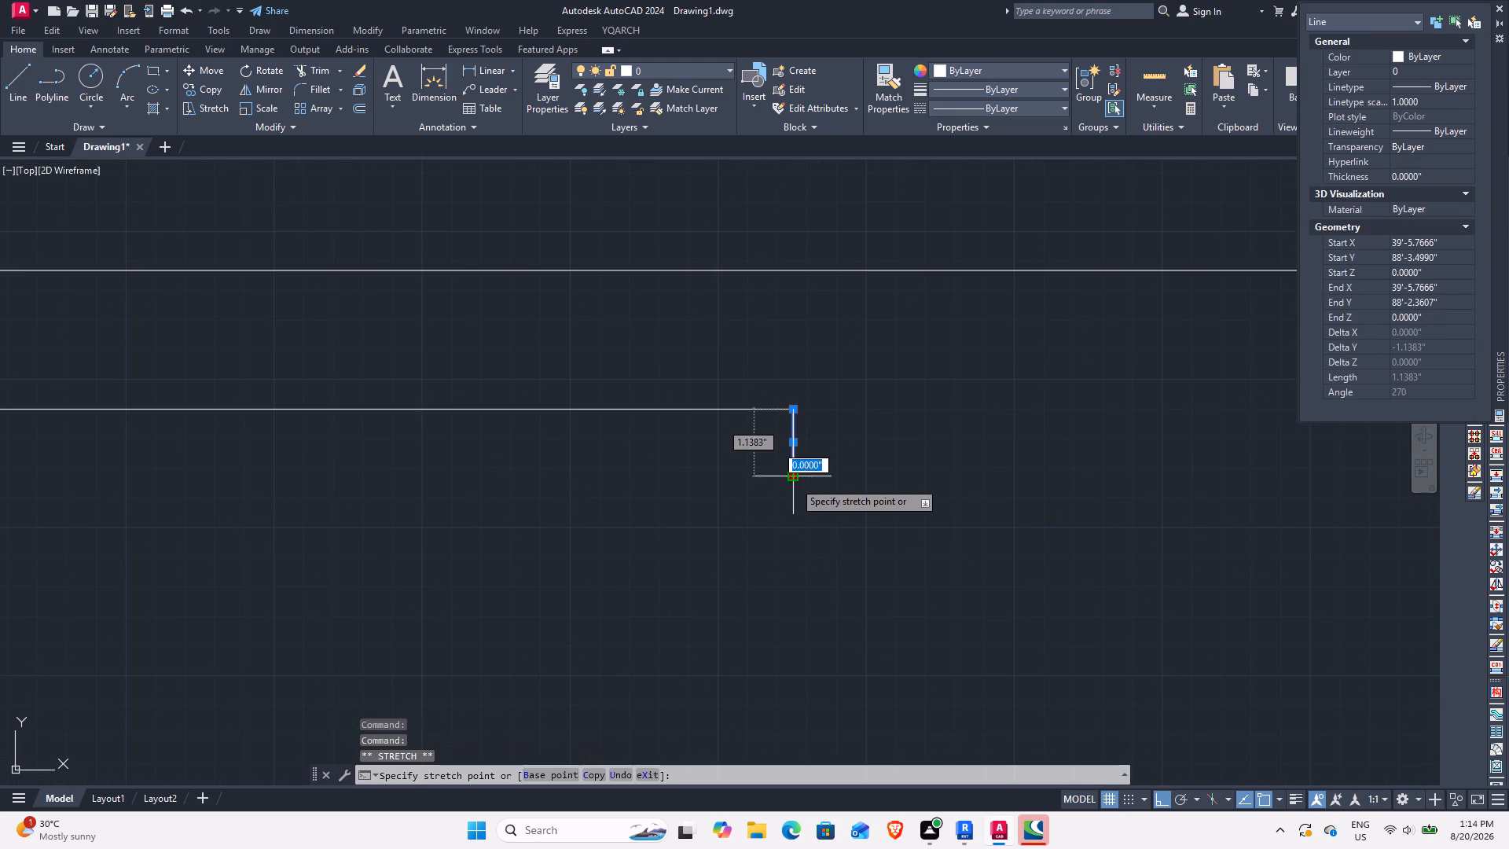
{"action": "left_click", "coordinate": [792, 506]}
{"action": "scroll", "coordinate": [762, 526], "scroll_direction": "down", "scroll_amount": 3}
{"action": "middle_click_drag", "start_coordinate": [710, 556], "coordinate": [761, 555]}
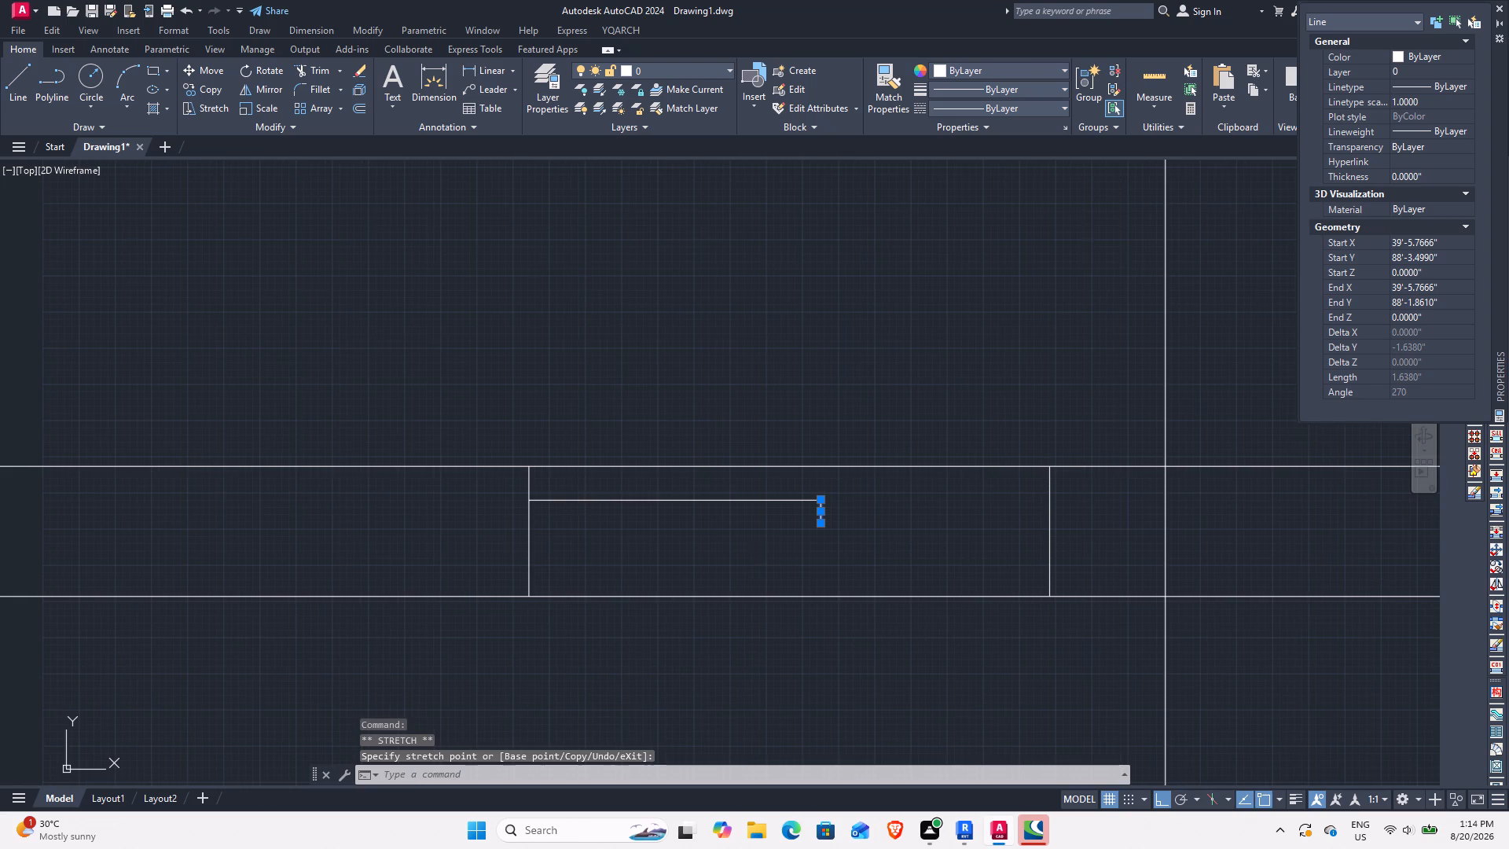
{"action": "left_click", "coordinate": [760, 550]}
{"action": "key", "text": "Escape"}
{"action": "key", "text": "Escape"}
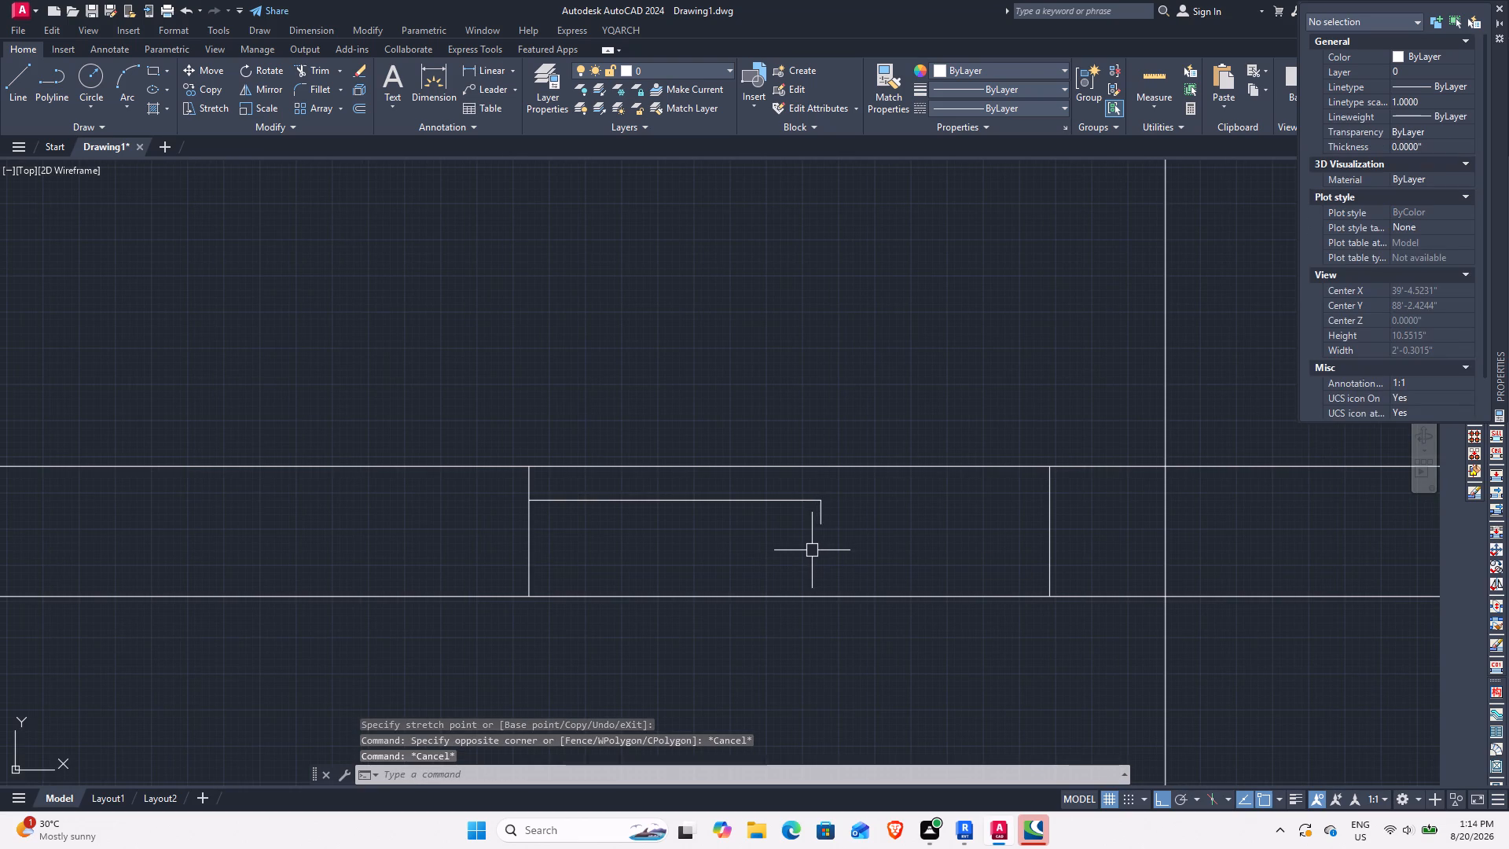
Close the window panel with a horizontal lower edge from its end line back to the left jamb.
{"action": "key", "text": "space"}
{"action": "left_click", "coordinate": [821, 531]}
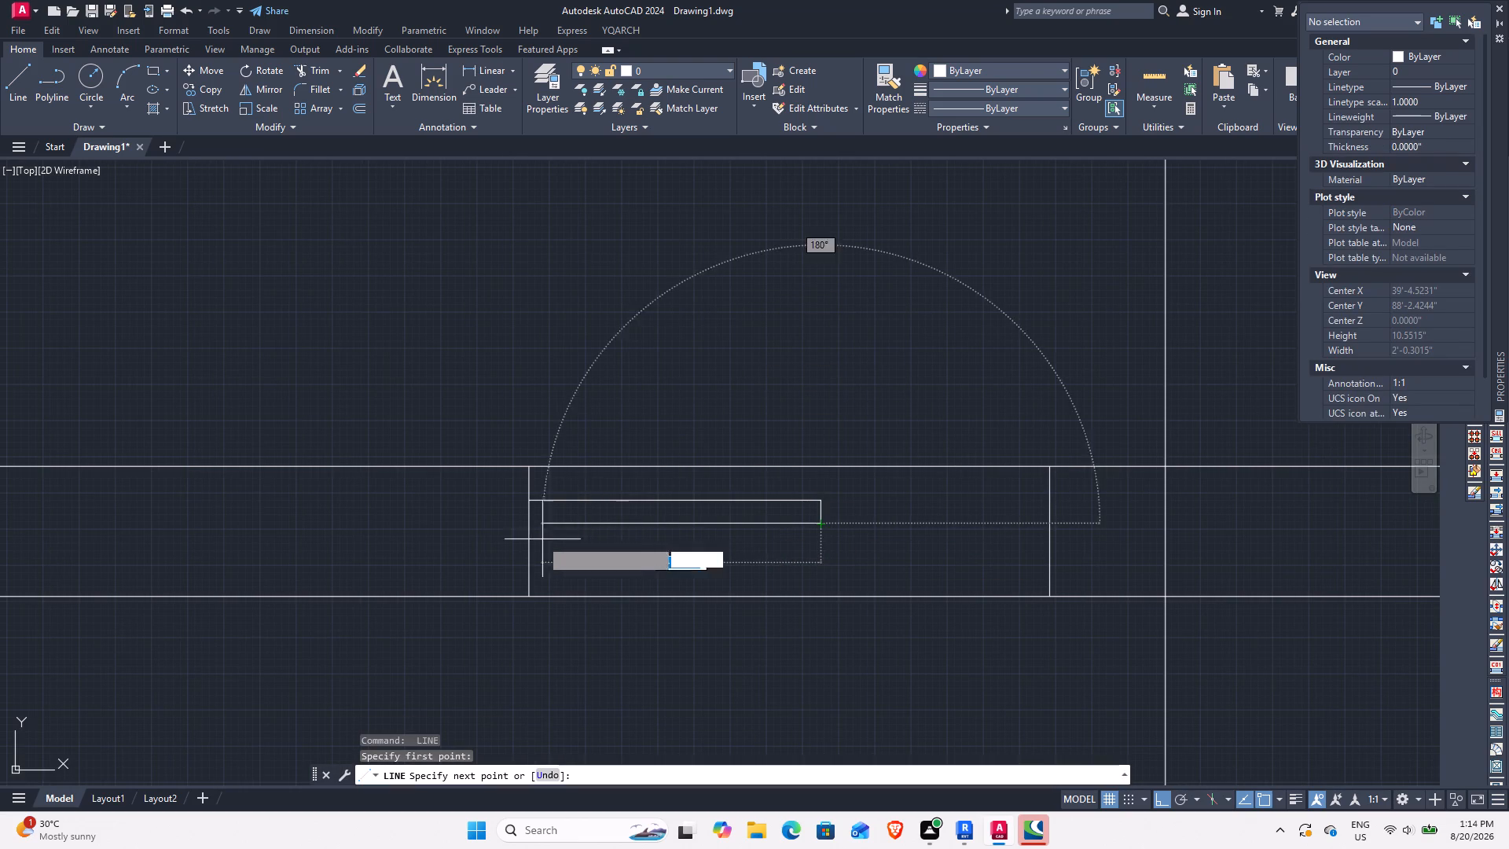
{"action": "left_click", "coordinate": [528, 527]}
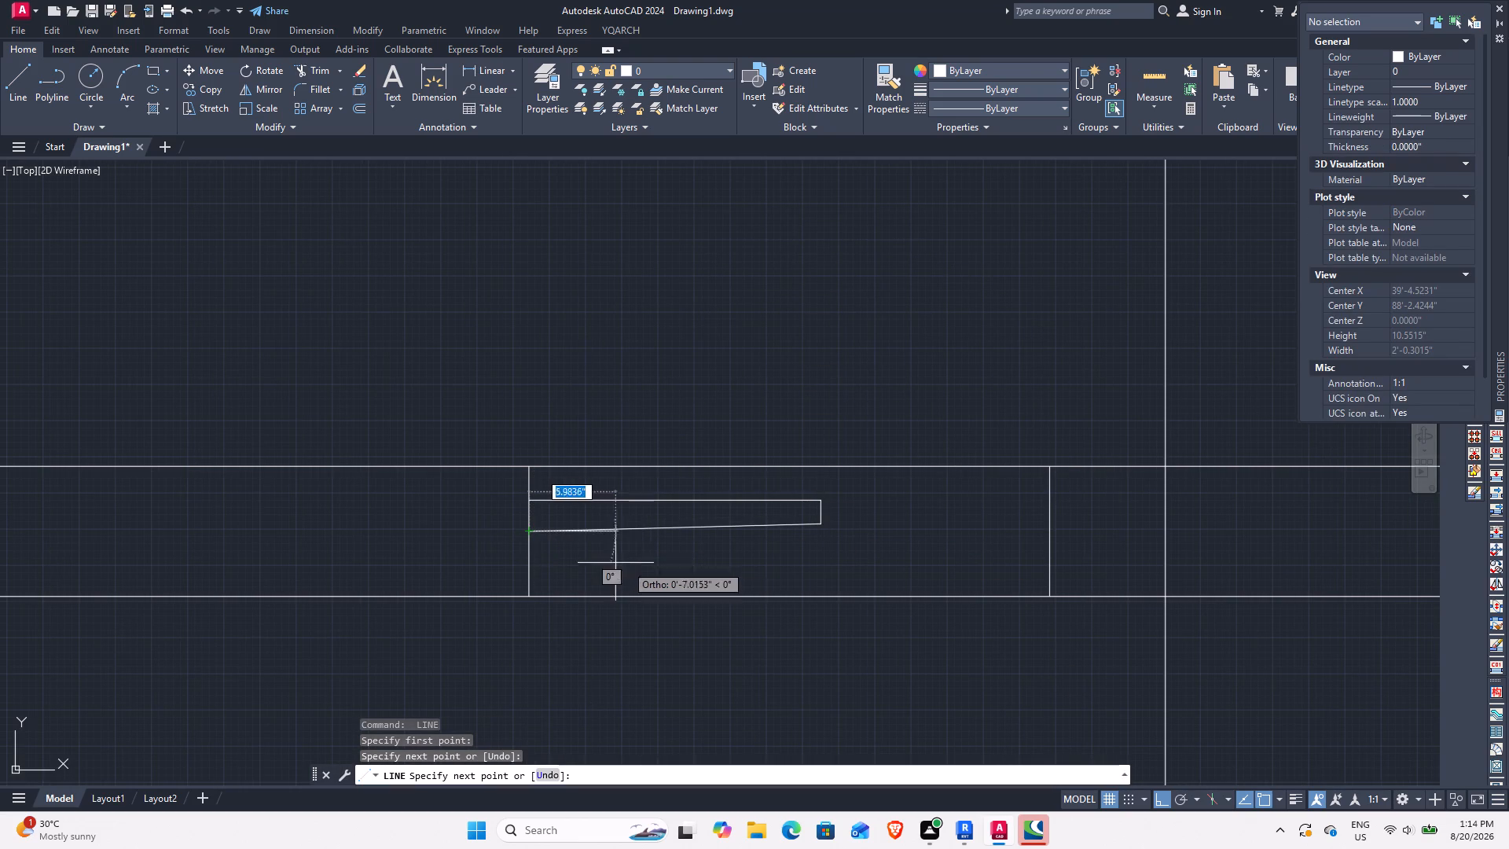
{"action": "key", "text": "ctrl+z"}
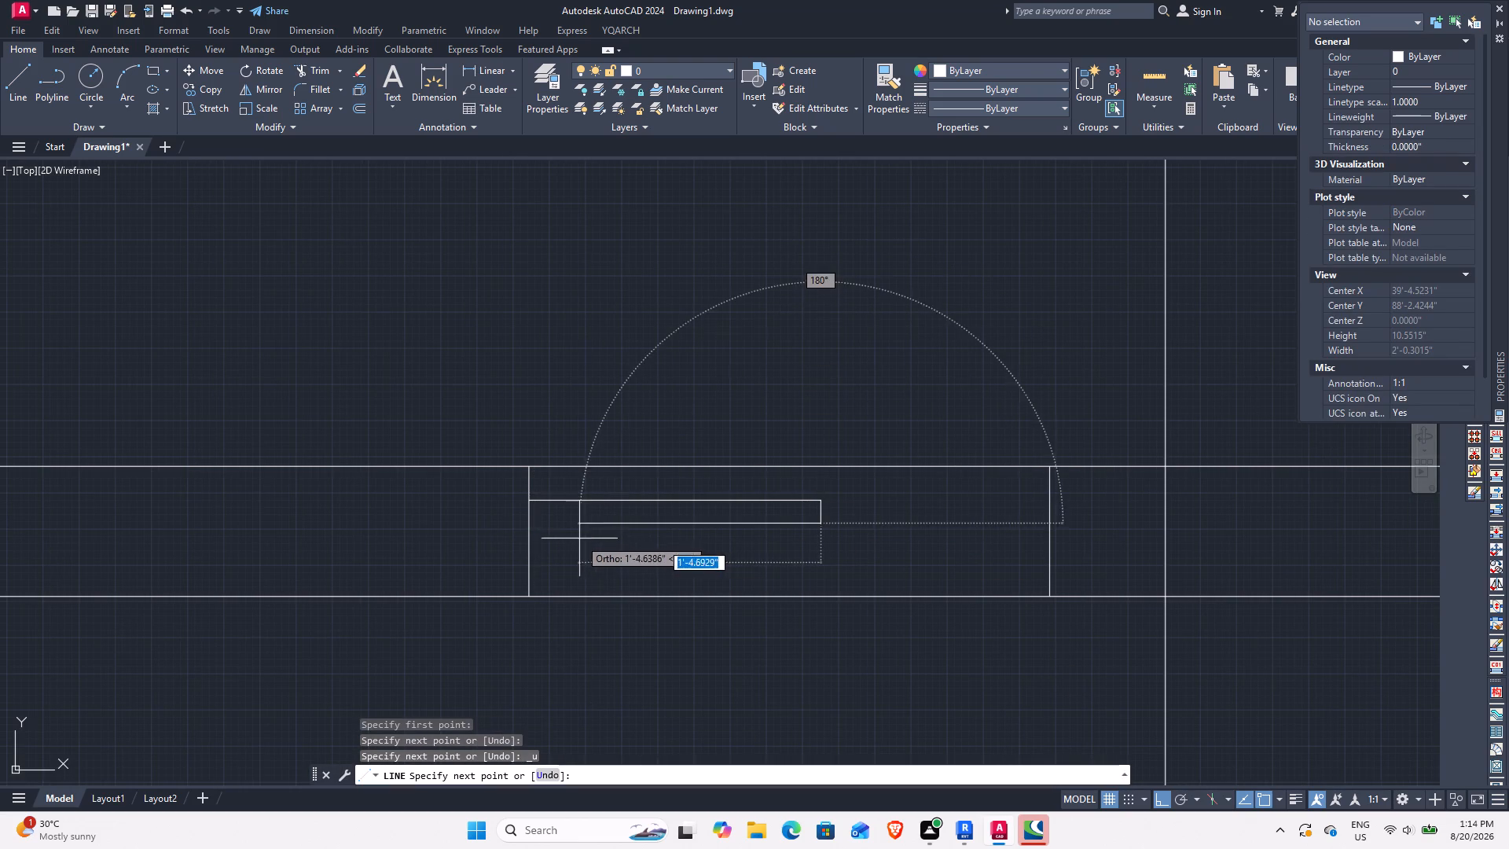
{"action": "scroll", "coordinate": [529, 517], "scroll_direction": "up", "scroll_amount": 5}
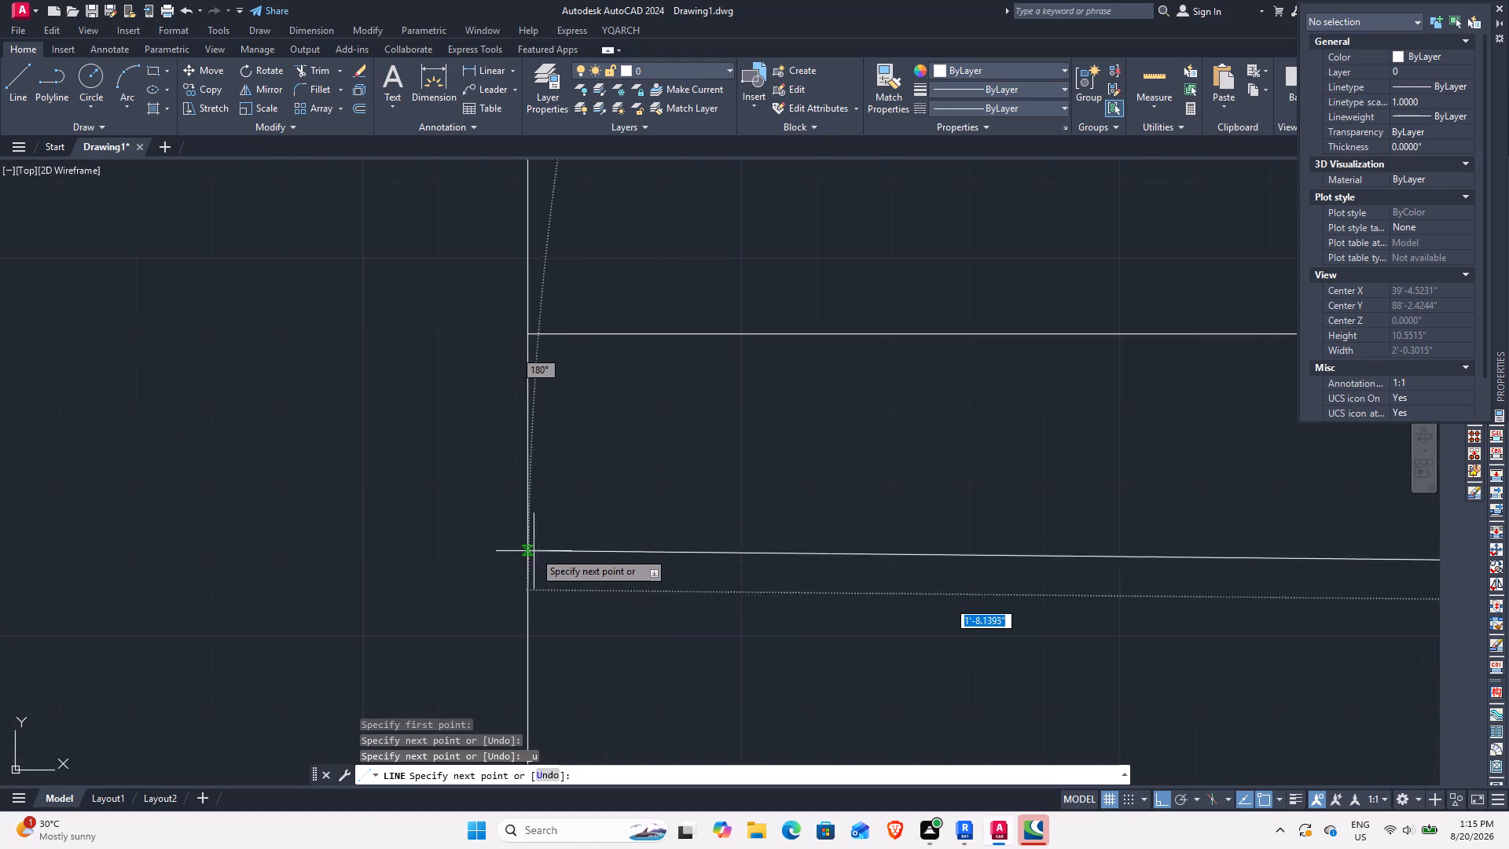
{"action": "left_click", "coordinate": [528, 583]}
{"action": "key", "text": "Escape"}
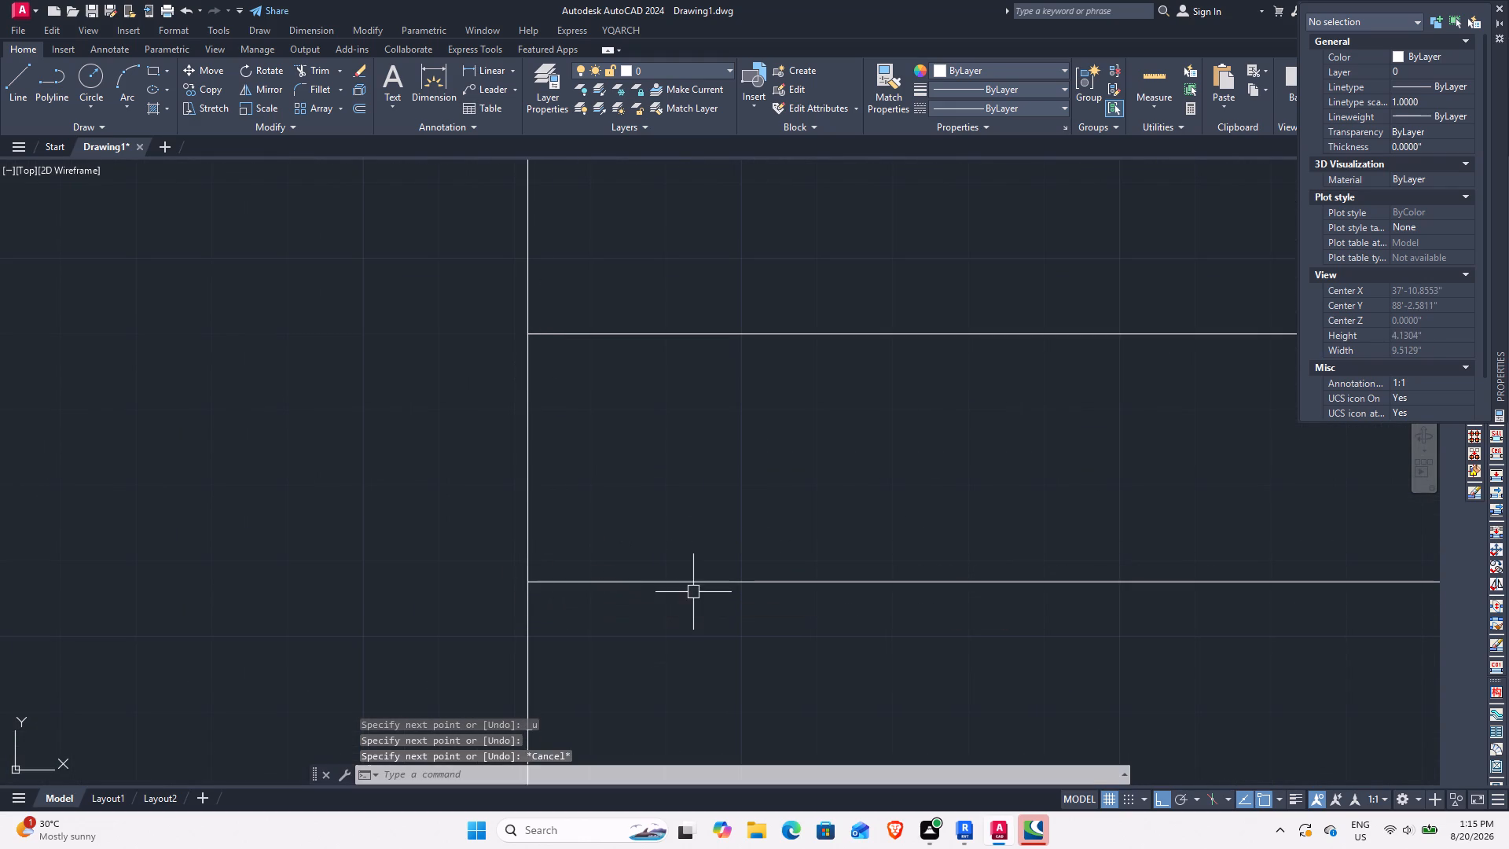
{"action": "scroll", "coordinate": [752, 627], "scroll_direction": "down", "scroll_amount": 2}
{"action": "middle_click_drag", "start_coordinate": [846, 643], "coordinate": [374, 482]}
{"action": "scroll", "coordinate": [473, 520], "scroll_direction": "down", "scroll_amount": 3}
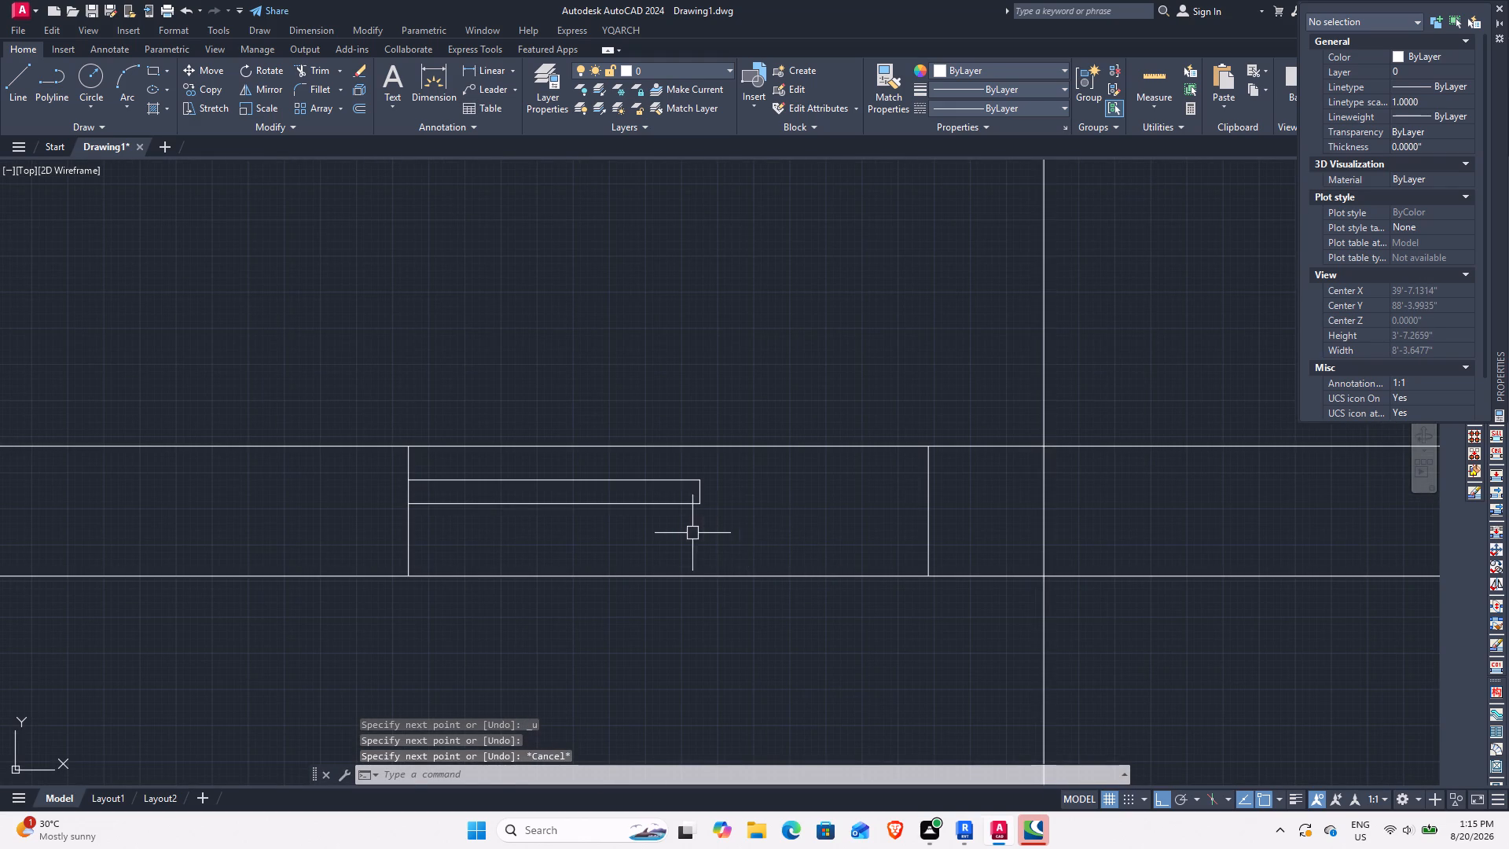
Copy the window panel from its upper-left corner to its own lower-right corner.
{"action": "left_click", "coordinate": [691, 533]}
{"action": "left_click", "coordinate": [670, 468]}
{"action": "left_click_drag", "start_coordinate": [747, 533], "coordinate": [736, 528]}
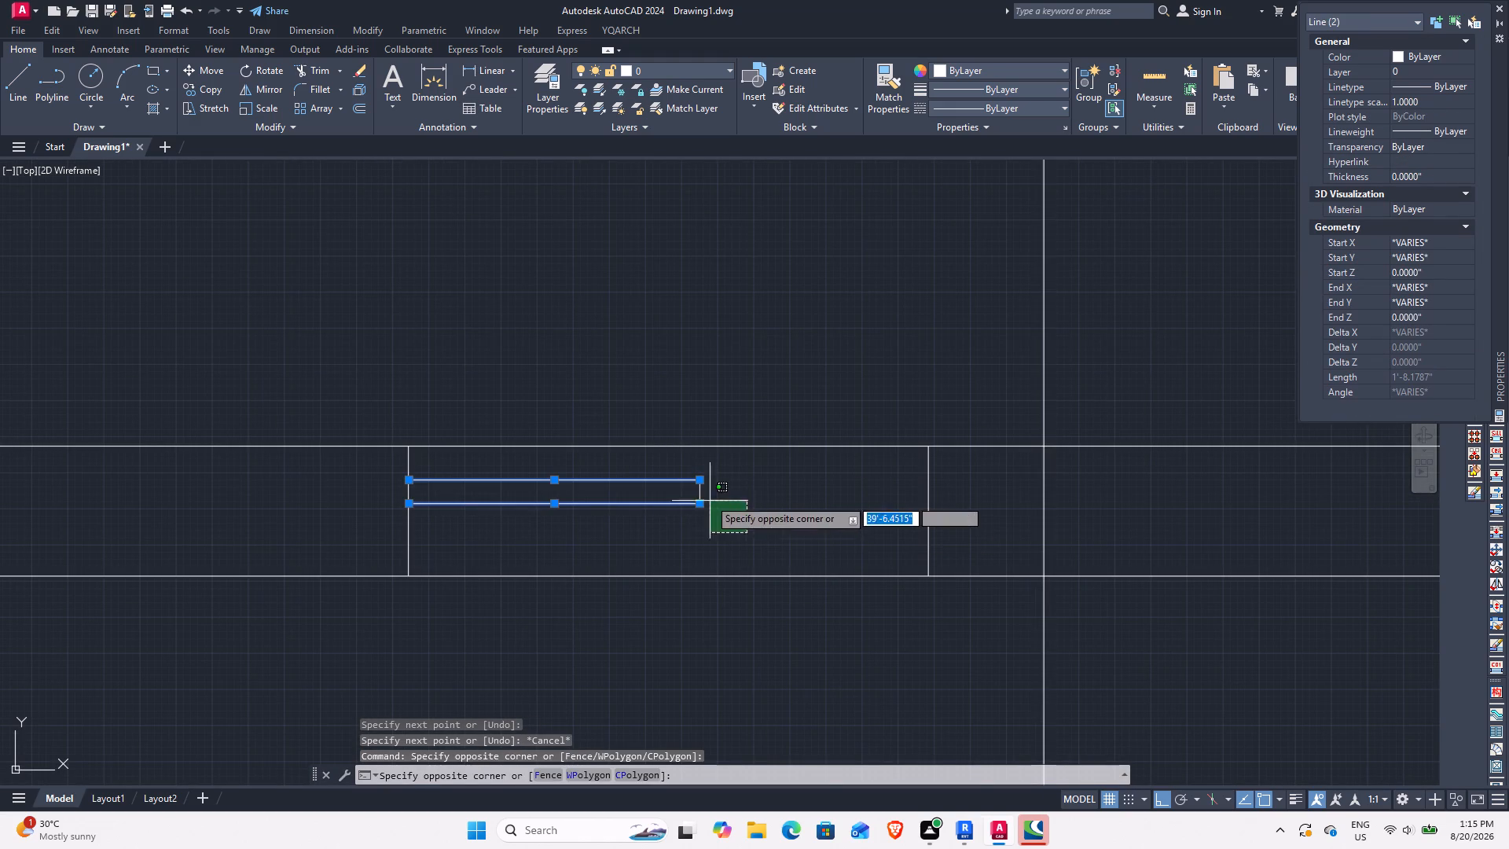
{"action": "left_click", "coordinate": [697, 480]}
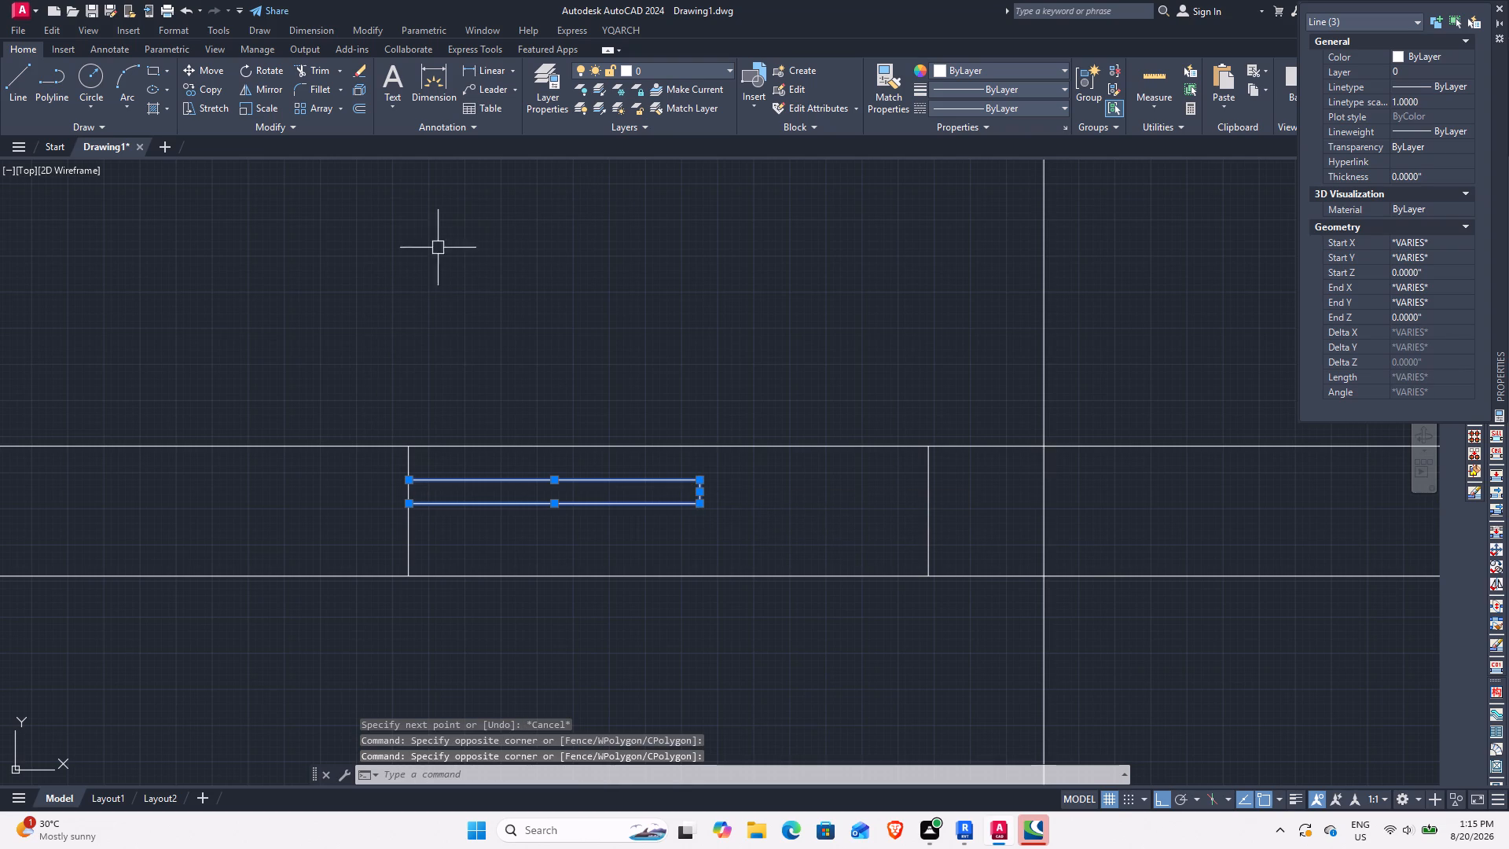
{"action": "left_click", "coordinate": [188, 91]}
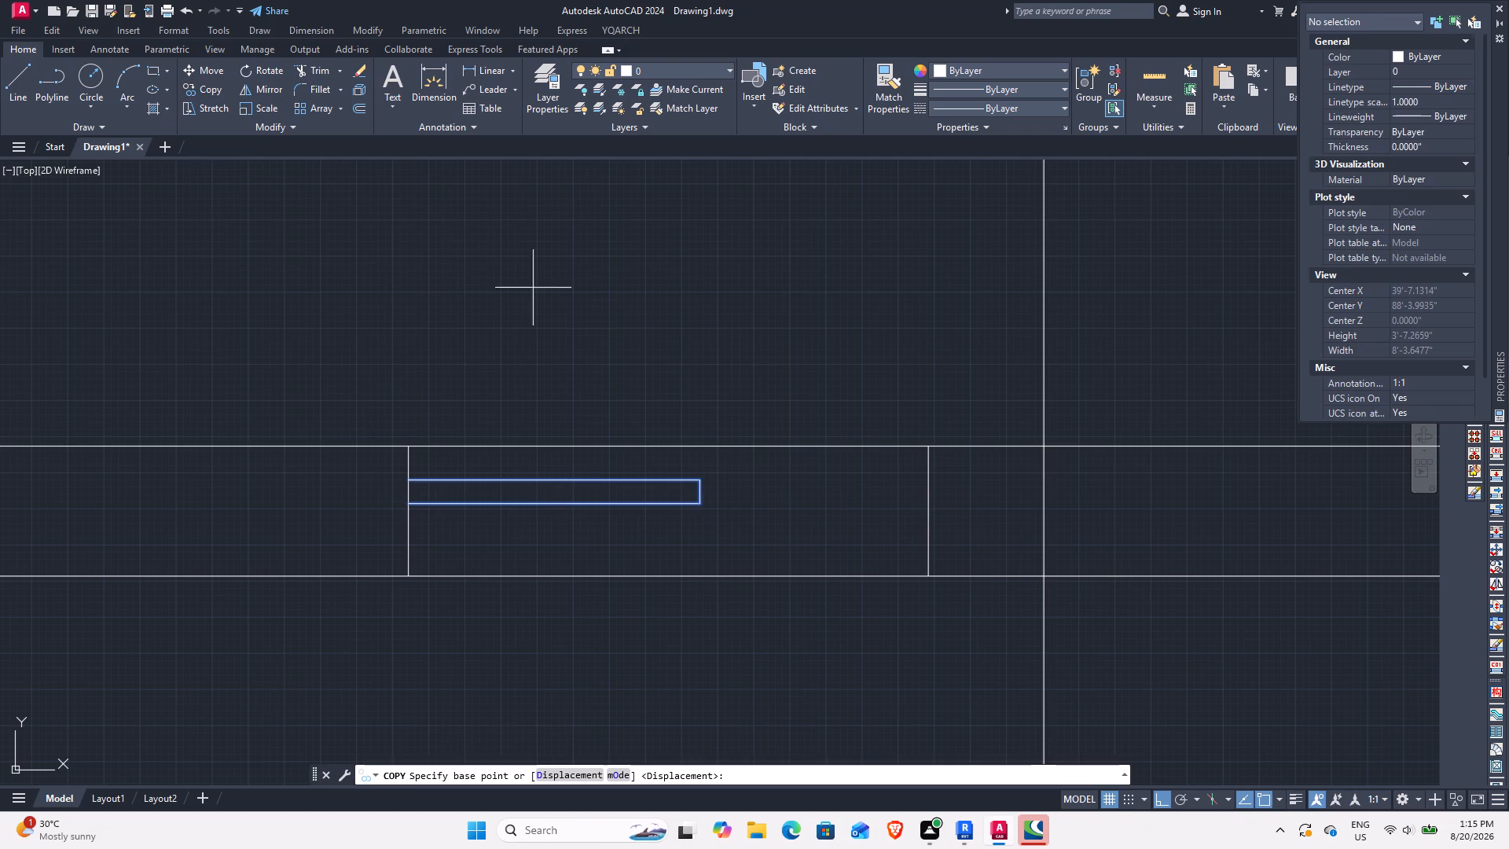
{"action": "left_click", "coordinate": [410, 476]}
{"action": "left_click", "coordinate": [700, 510]}
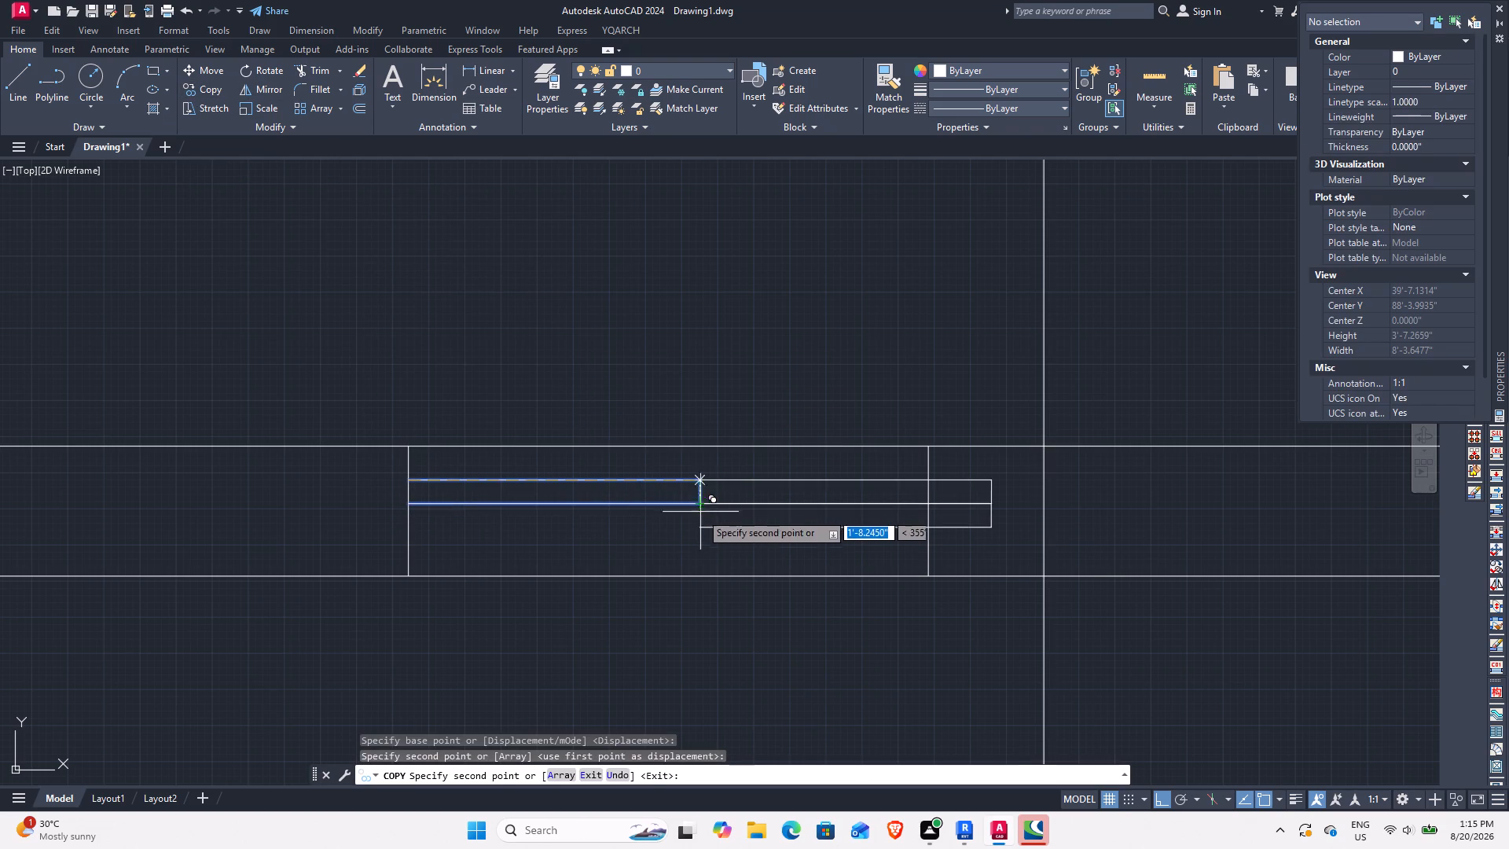
{"action": "key", "text": "Escape"}
Move the copied window panel left so its end line lands on the opening's right jamb.
{"action": "left_click", "coordinate": [998, 545]}
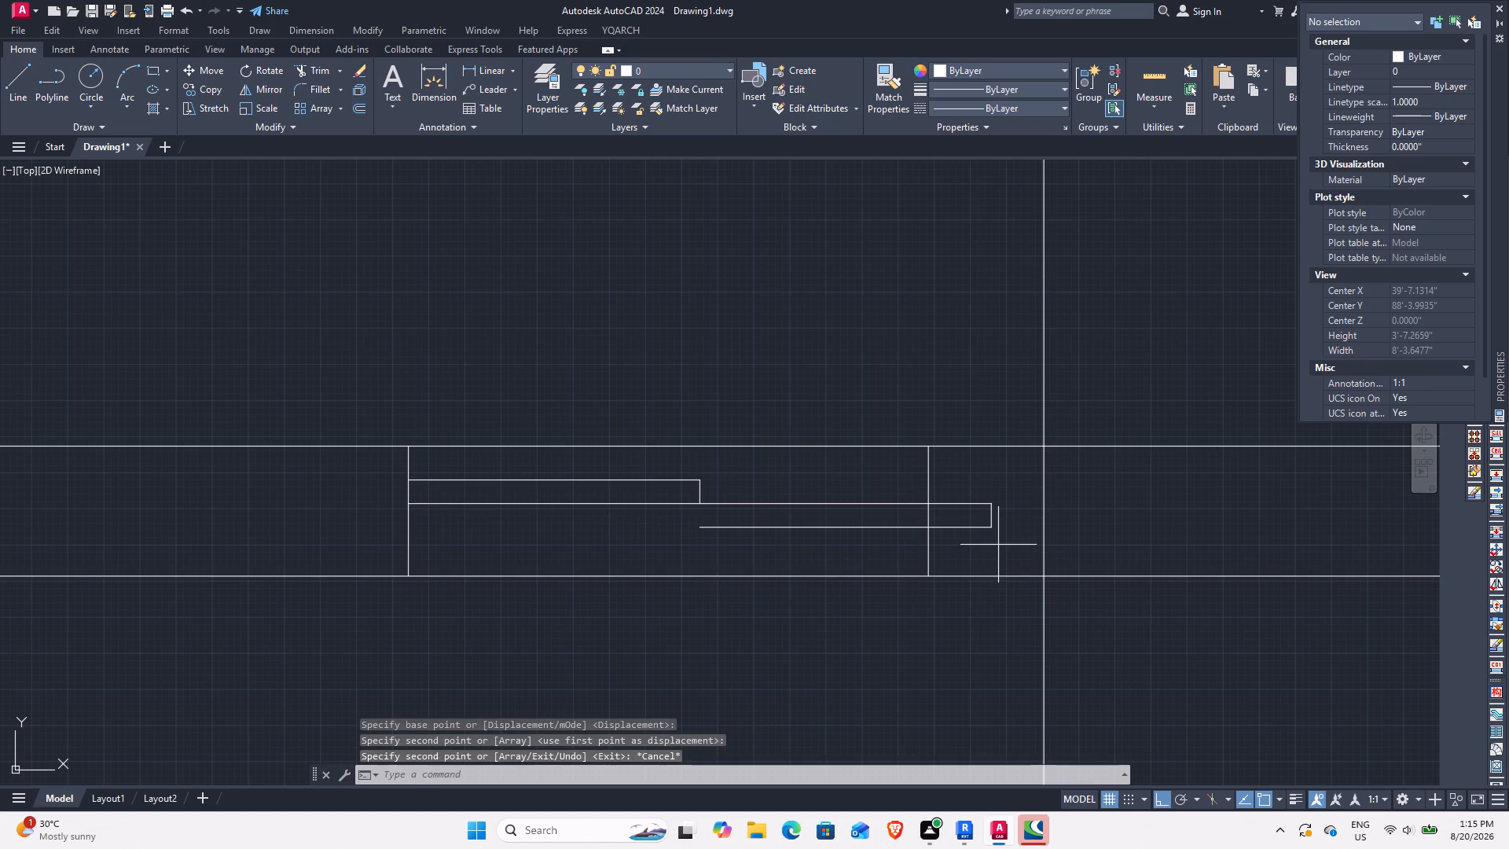
{"action": "left_click", "coordinate": [976, 483]}
{"action": "key", "text": "m"}
{"action": "key", "text": "space"}
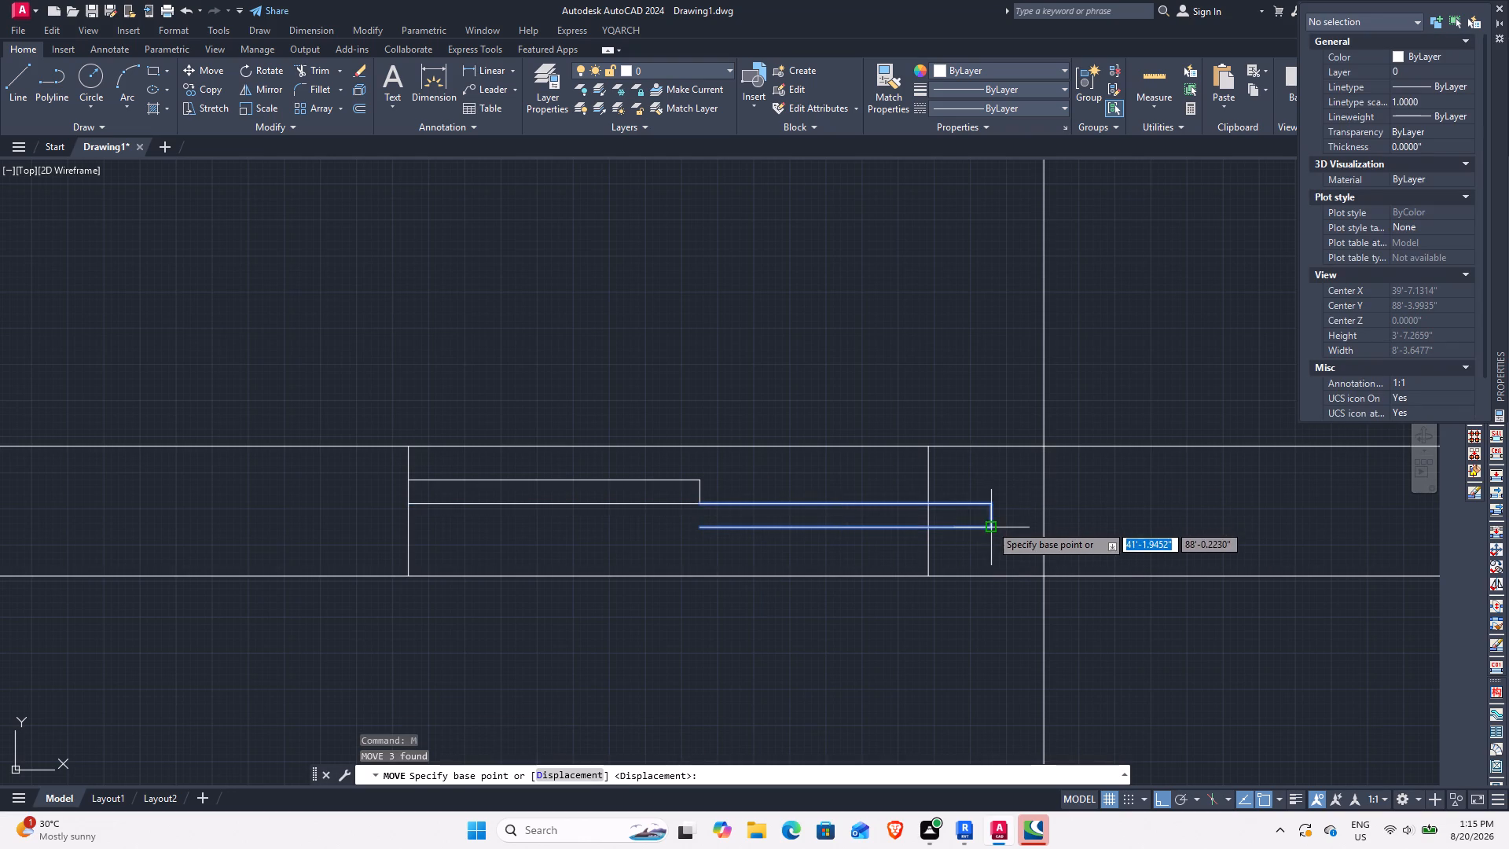
{"action": "left_click", "coordinate": [990, 524]}
{"action": "left_click", "coordinate": [926, 525]}
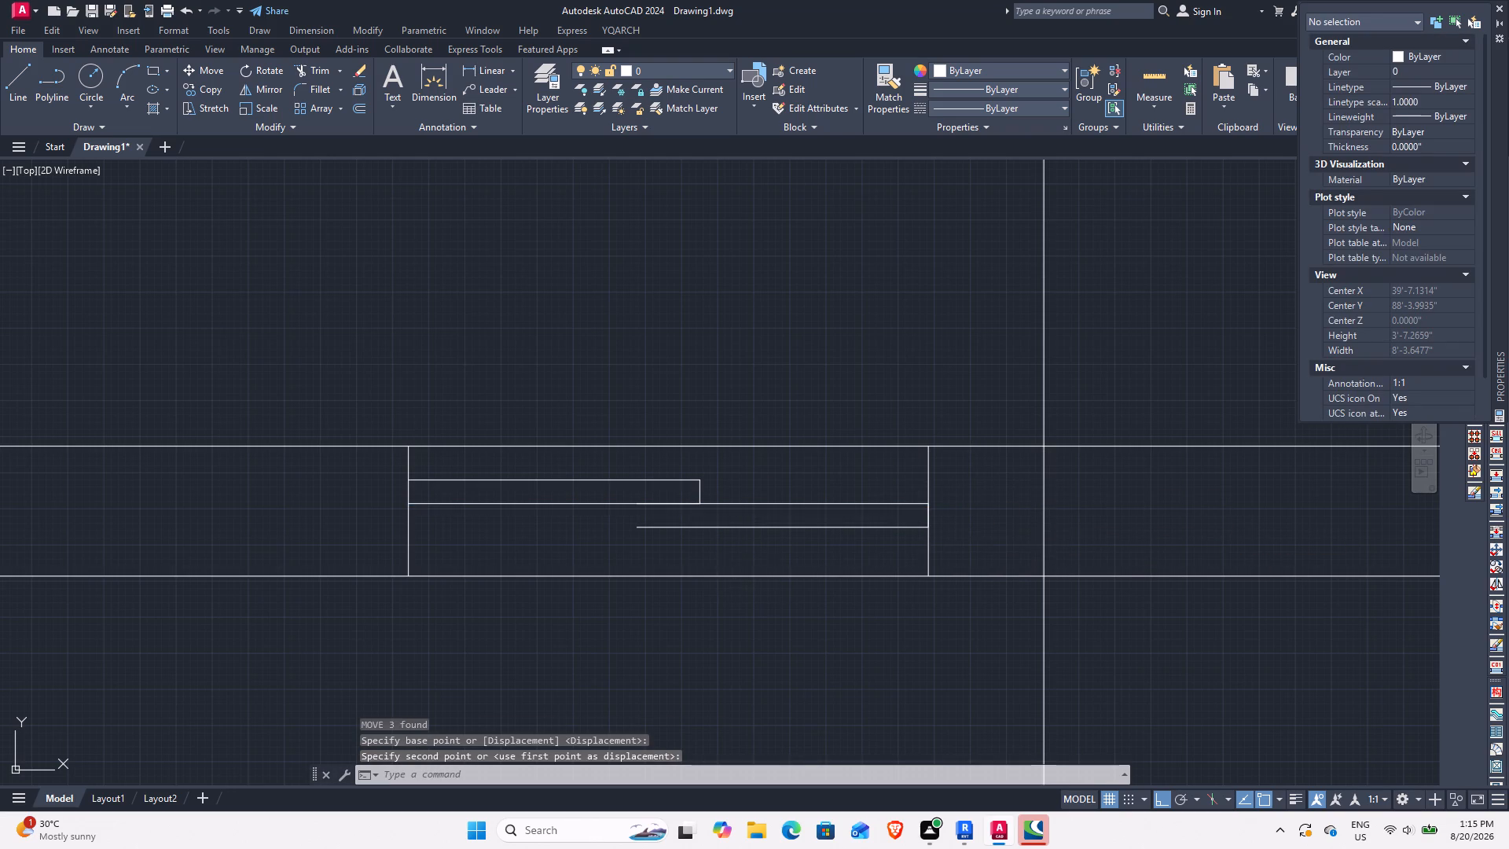
{"action": "key", "text": "Escape"}
Copy the upper panel's short end line to the lower panel's open left end to close it.
{"action": "middle_click_drag", "start_coordinate": [727, 561], "coordinate": [819, 572]}
{"action": "scroll", "coordinate": [739, 529], "scroll_direction": "up", "scroll_amount": 1}
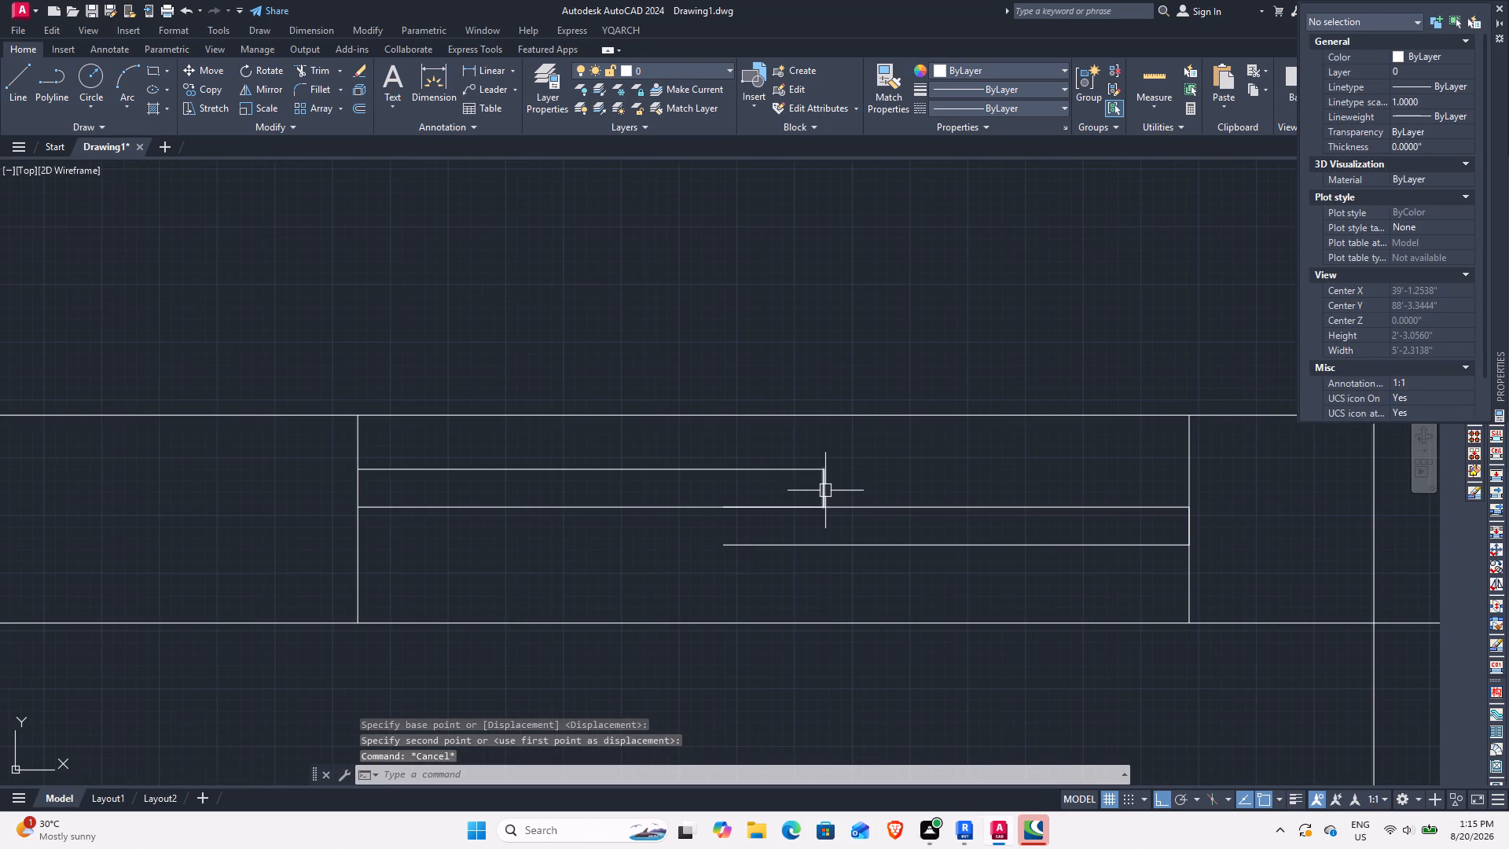
{"action": "left_click", "coordinate": [825, 491]}
{"action": "left_click", "coordinate": [200, 86]}
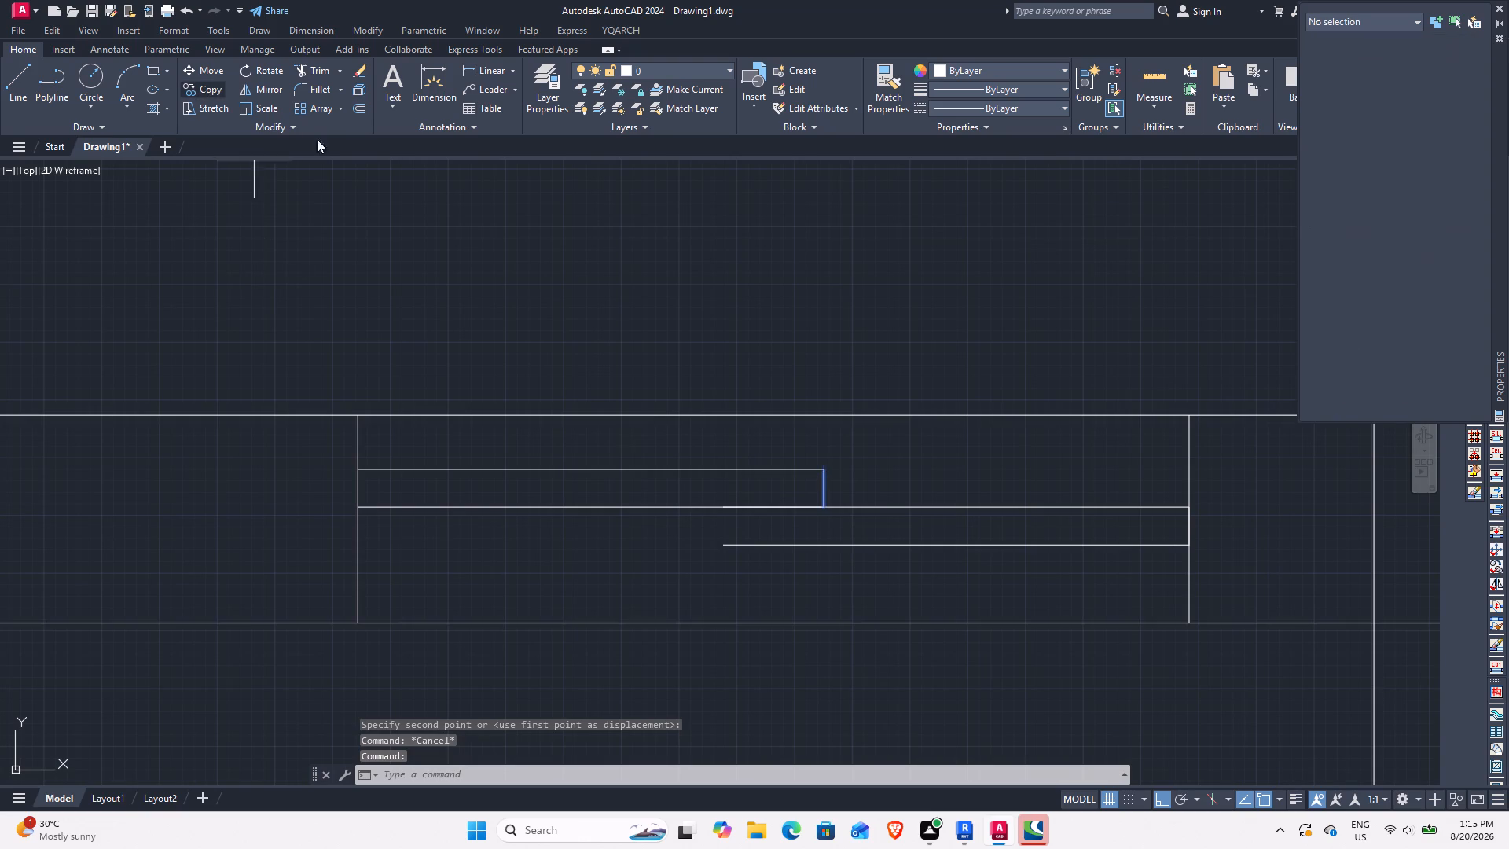
{"action": "left_click", "coordinate": [816, 472]}
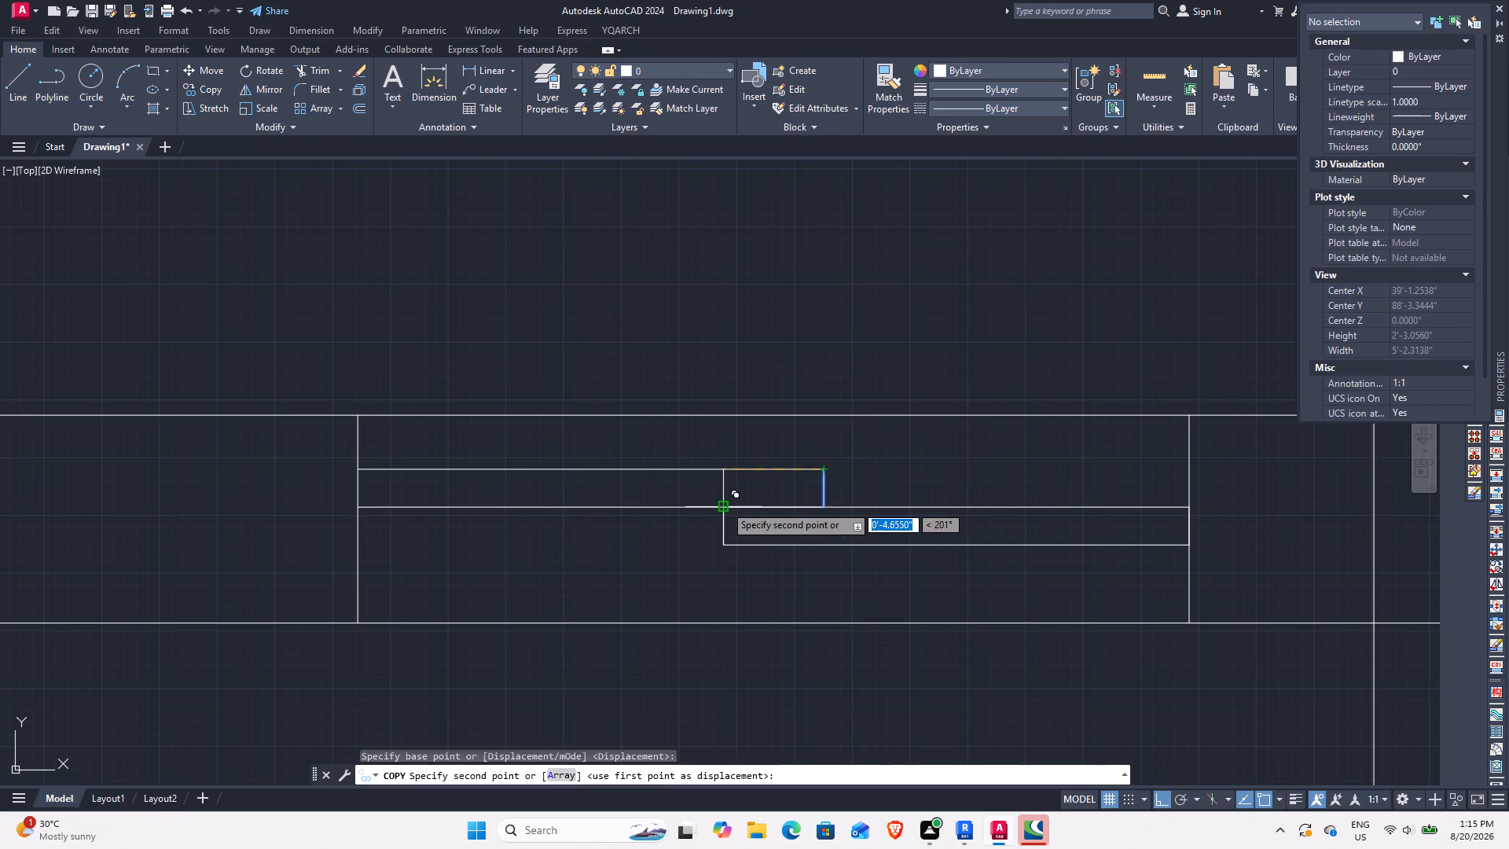
{"action": "left_click", "coordinate": [725, 505]}
{"action": "key", "text": "Escape"}
Copy the finished small sliding window with its jambs to two spots along the top wall of the upper-right room.
{"action": "scroll", "coordinate": [801, 547], "scroll_direction": "down", "scroll_amount": 3}
{"action": "middle_click_drag", "start_coordinate": [912, 632], "coordinate": [727, 586]}
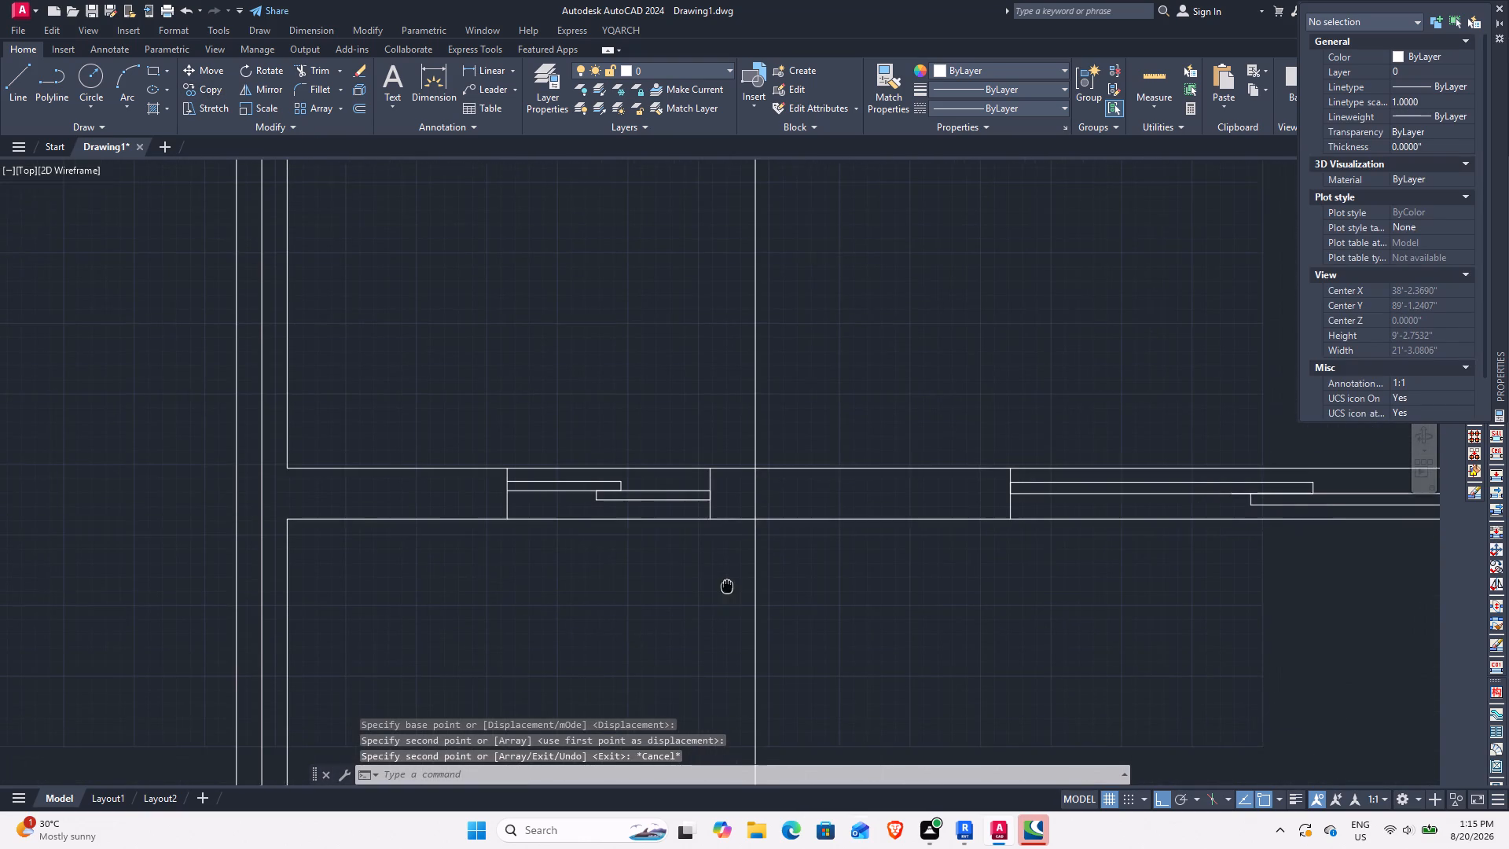
{"action": "middle_click_drag", "start_coordinate": [727, 586], "coordinate": [725, 588]}
{"action": "left_click", "coordinate": [489, 449]}
{"action": "left_click", "coordinate": [719, 547]}
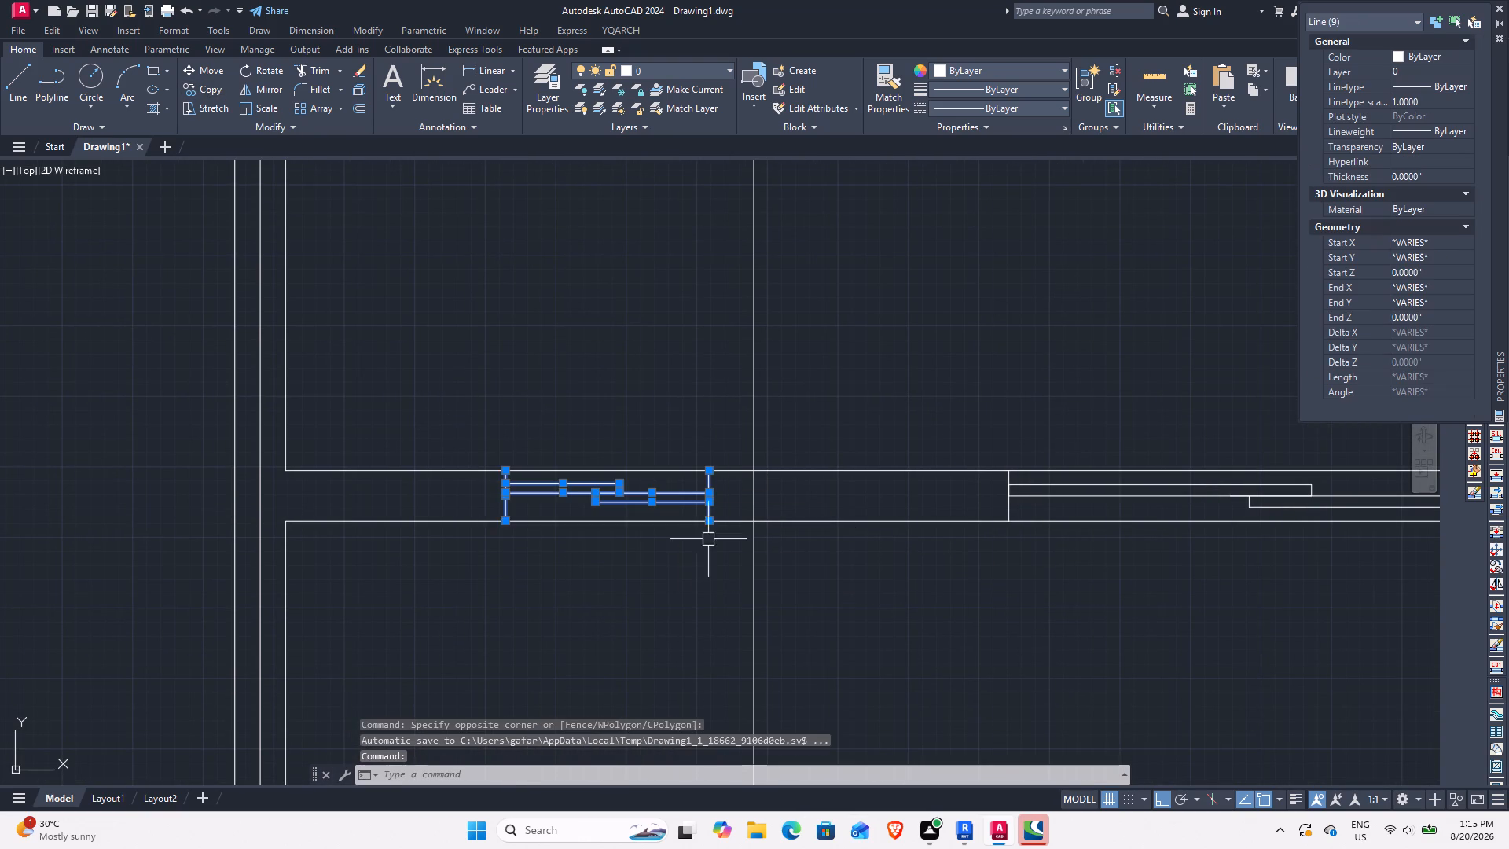
{"action": "left_click", "coordinate": [215, 88]}
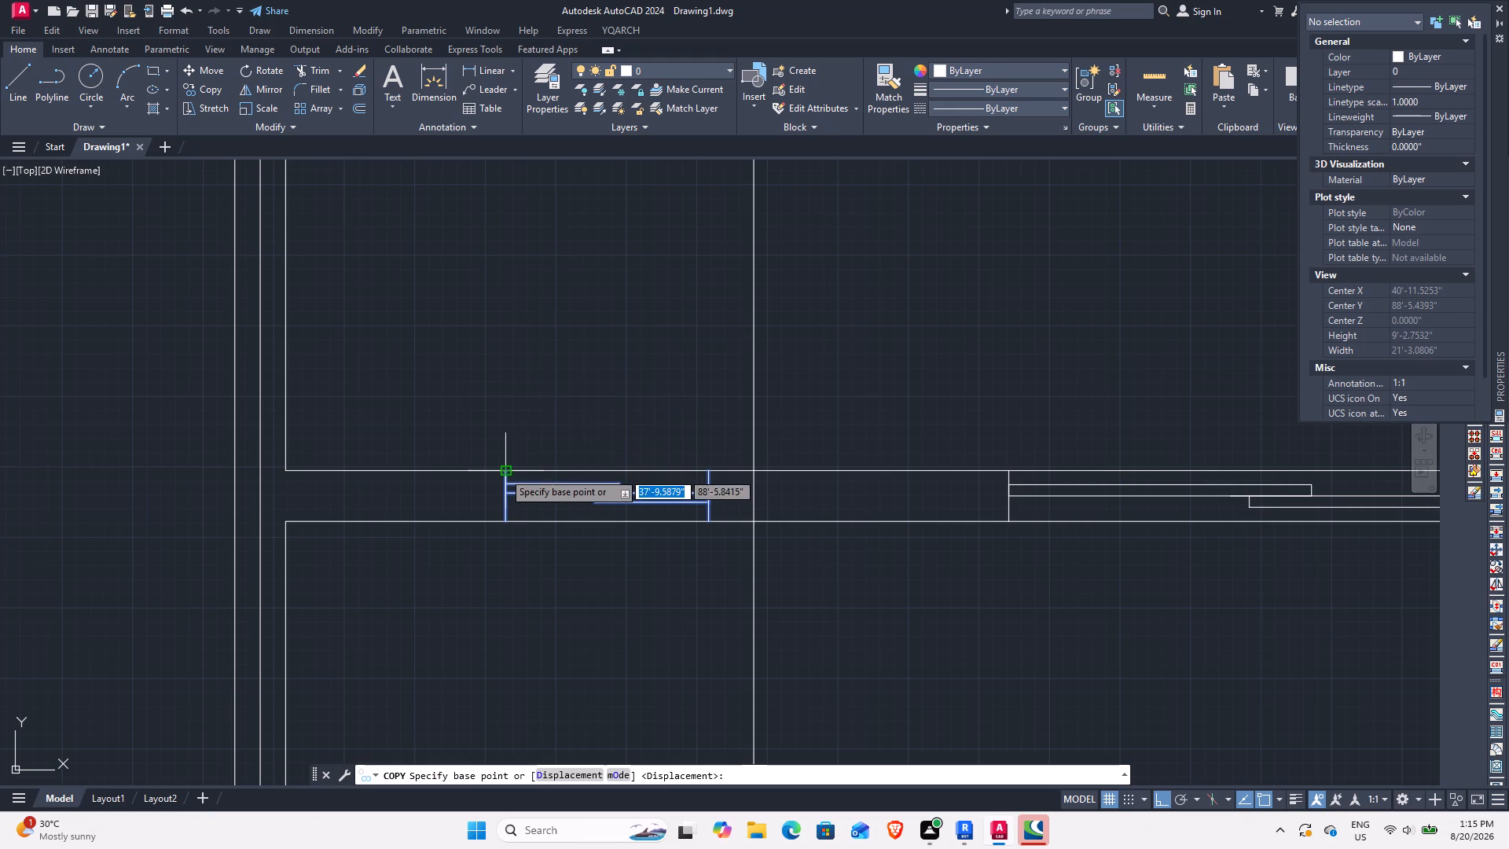
{"action": "left_click", "coordinate": [503, 472]}
{"action": "scroll", "coordinate": [680, 473], "scroll_direction": "down", "scroll_amount": 3}
{"action": "middle_click_drag", "start_coordinate": [897, 495], "coordinate": [412, 463]}
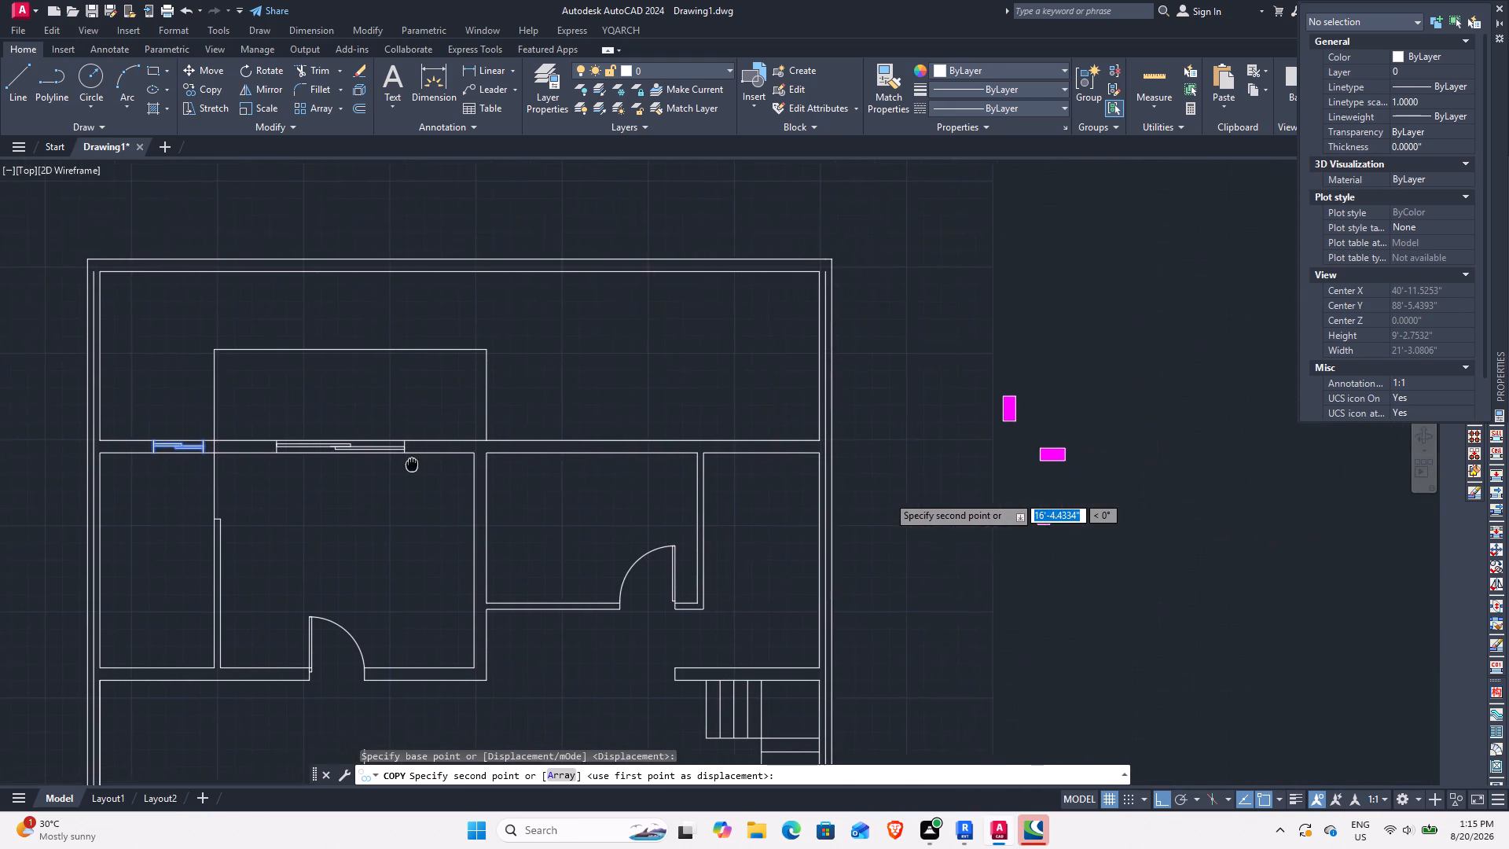
{"action": "middle_click_drag", "start_coordinate": [412, 463], "coordinate": [387, 461]}
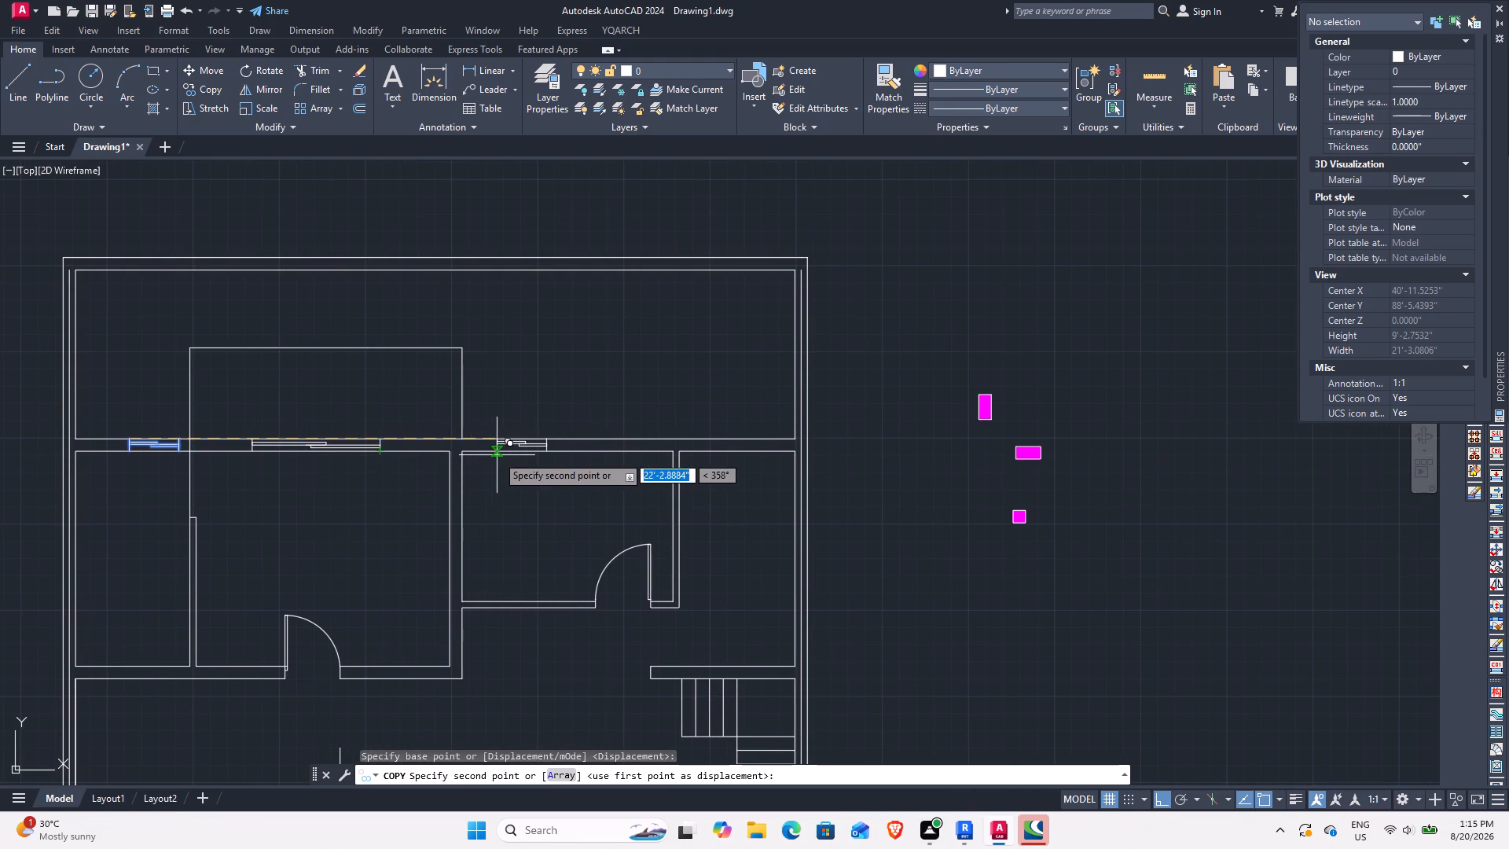
{"action": "scroll", "coordinate": [497, 455], "scroll_direction": "up", "scroll_amount": 3}
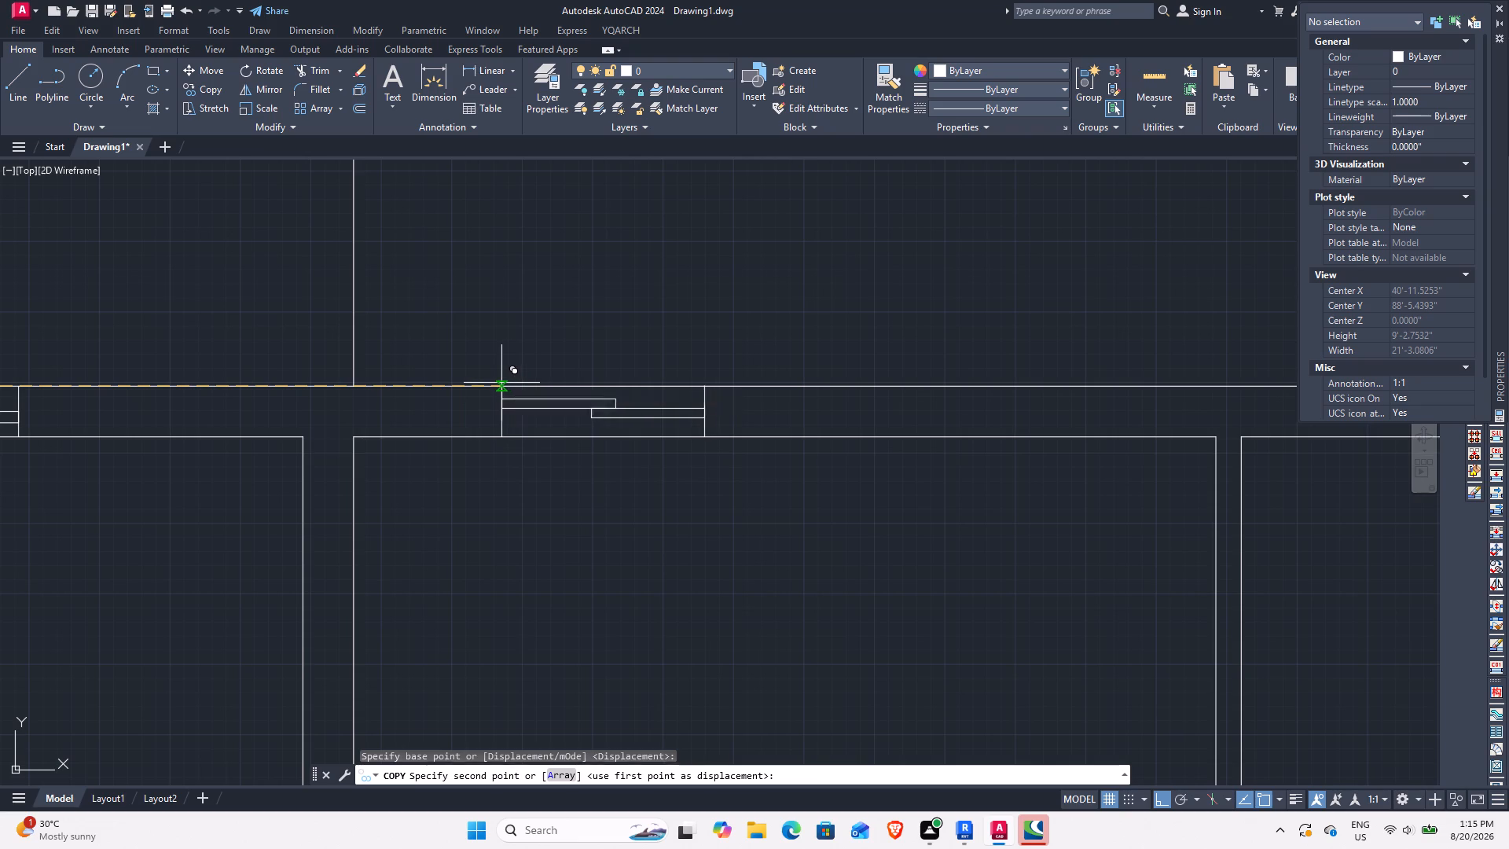
{"action": "left_click", "coordinate": [501, 383]}
{"action": "left_click", "coordinate": [907, 391]}
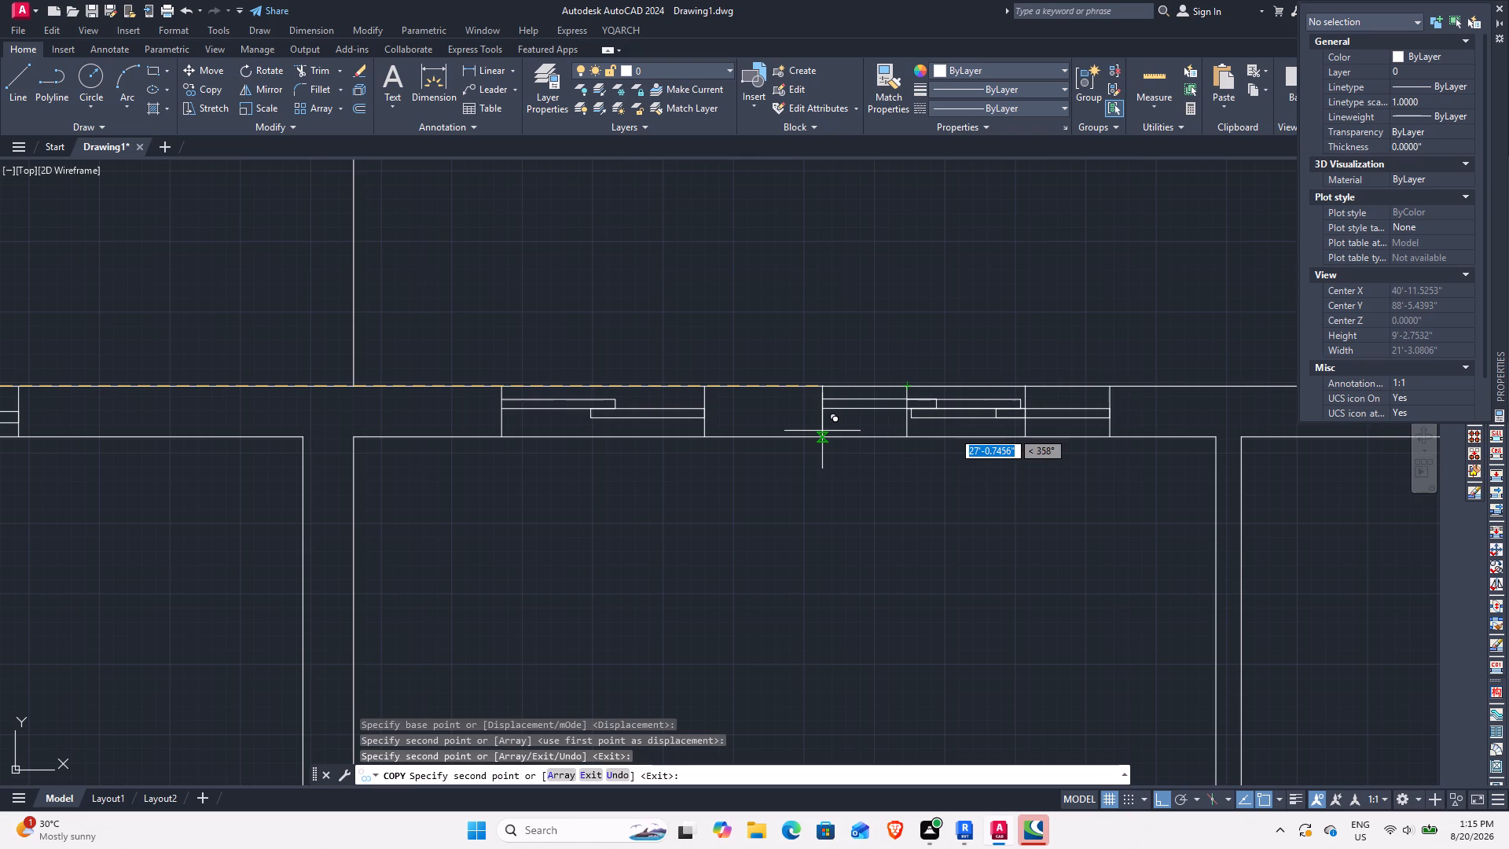
{"action": "key", "text": "Escape"}
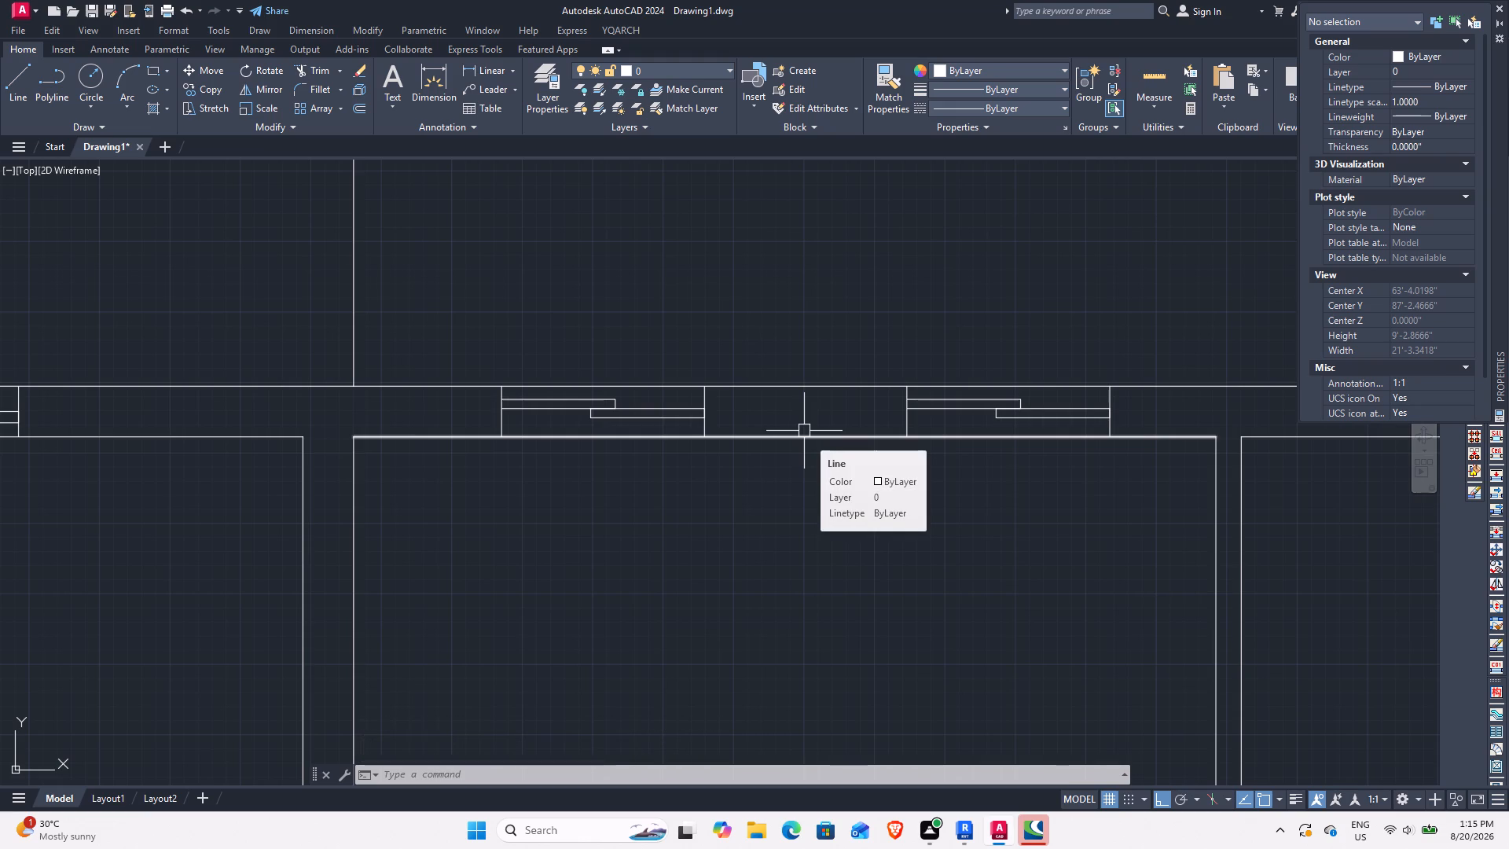
Review the whole floor plan, from the new windows down to the open area and lower boundary wall.
{"action": "scroll", "coordinate": [815, 559], "scroll_direction": "down", "scroll_amount": 2}
{"action": "middle_click_drag", "start_coordinate": [797, 612], "coordinate": [795, 612]}
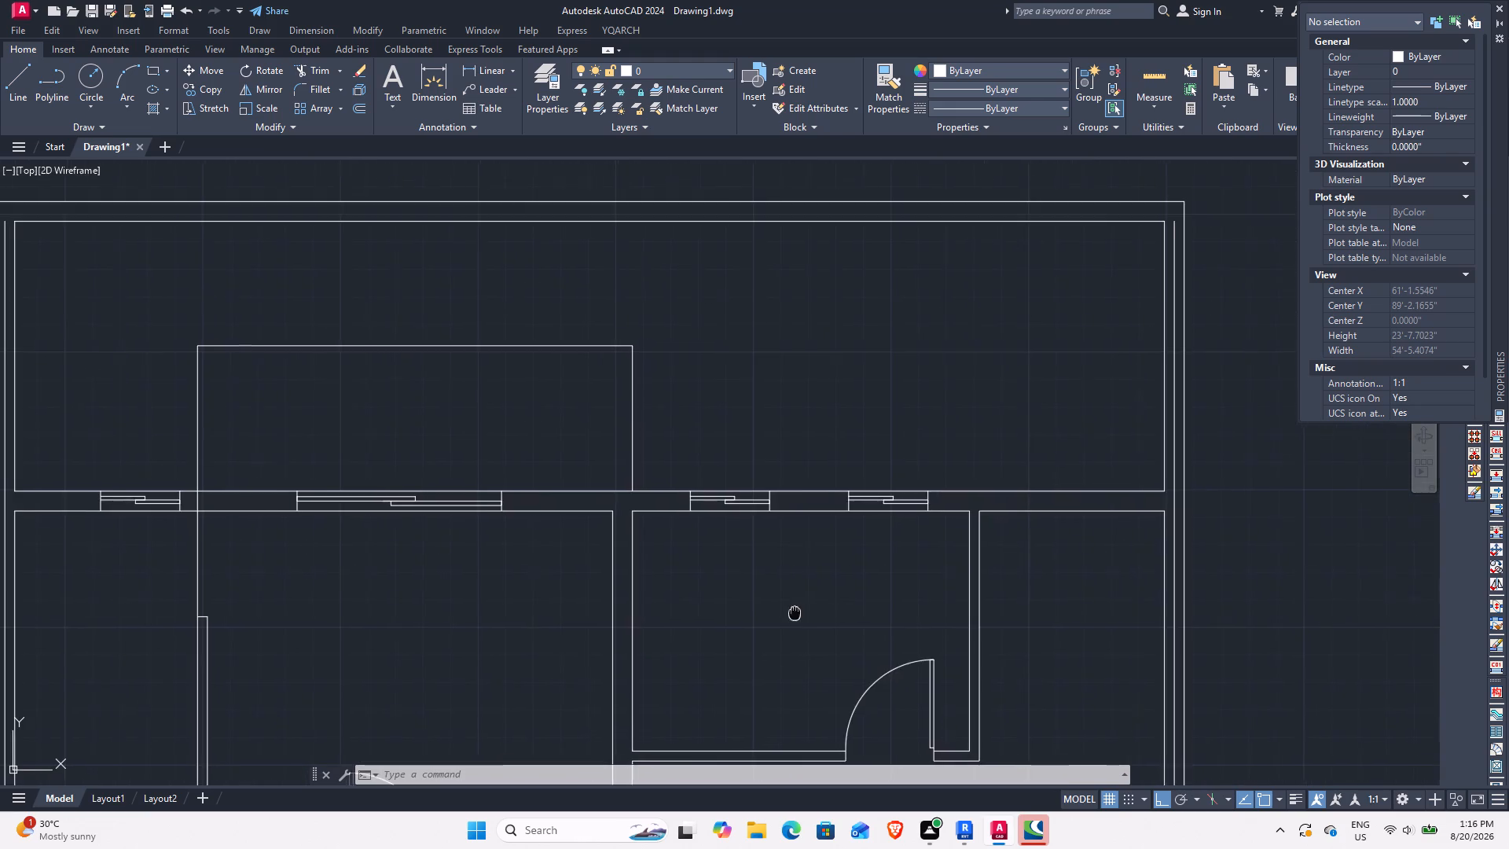
{"action": "middle_click_drag", "start_coordinate": [795, 612], "coordinate": [754, 490]}
{"action": "scroll", "coordinate": [725, 513], "scroll_direction": "down", "scroll_amount": 2}
{"action": "middle_click_drag", "start_coordinate": [622, 621], "coordinate": [566, 462]}
{"action": "middle_click_drag", "start_coordinate": [582, 615], "coordinate": [665, 497]}
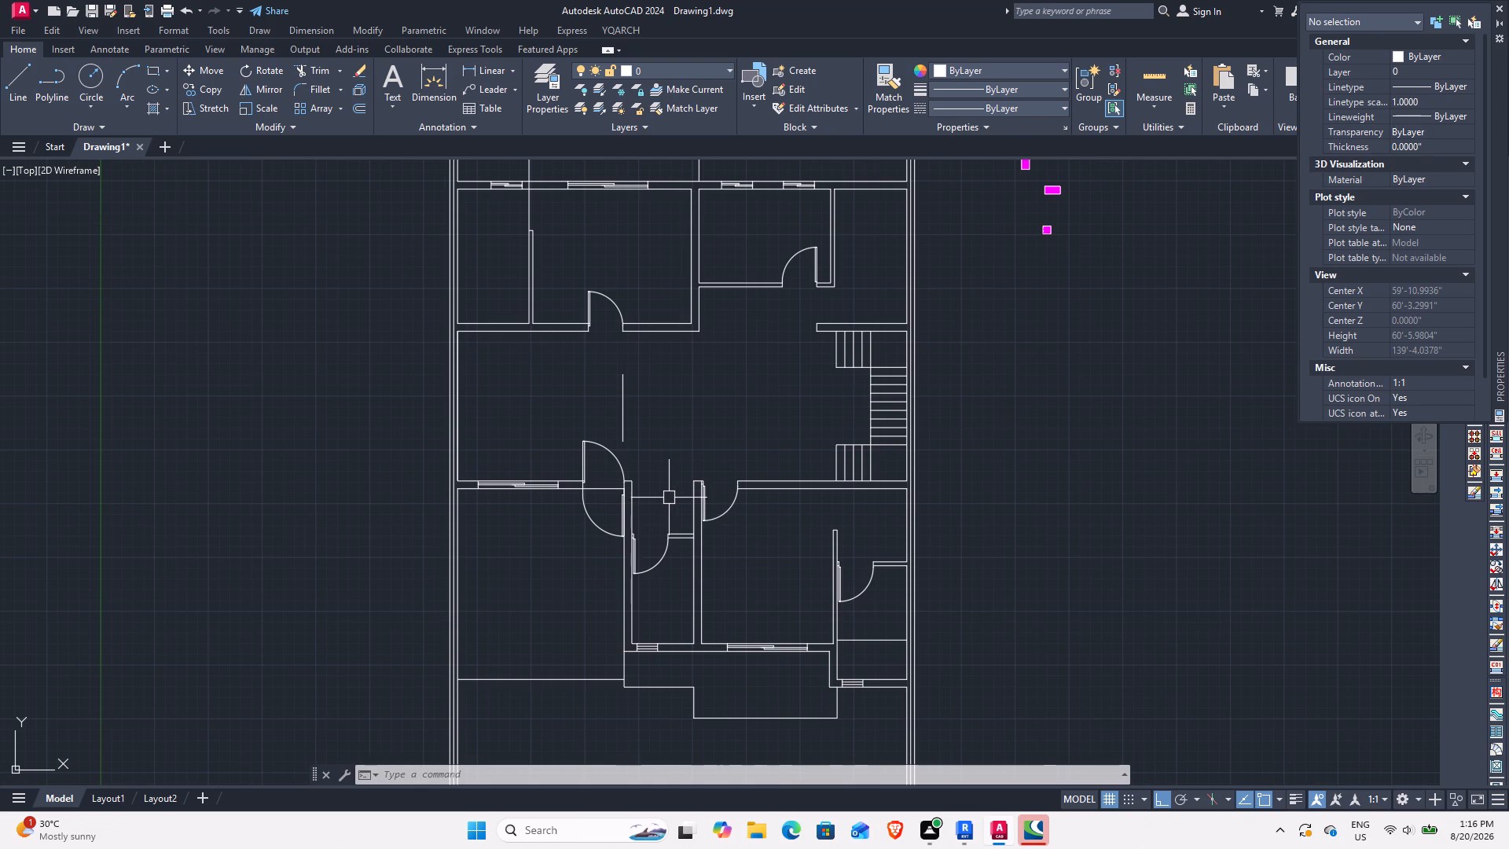
{"action": "scroll", "coordinate": [702, 494], "scroll_direction": "down", "scroll_amount": 2}
{"action": "middle_click_drag", "start_coordinate": [723, 538], "coordinate": [770, 458]}
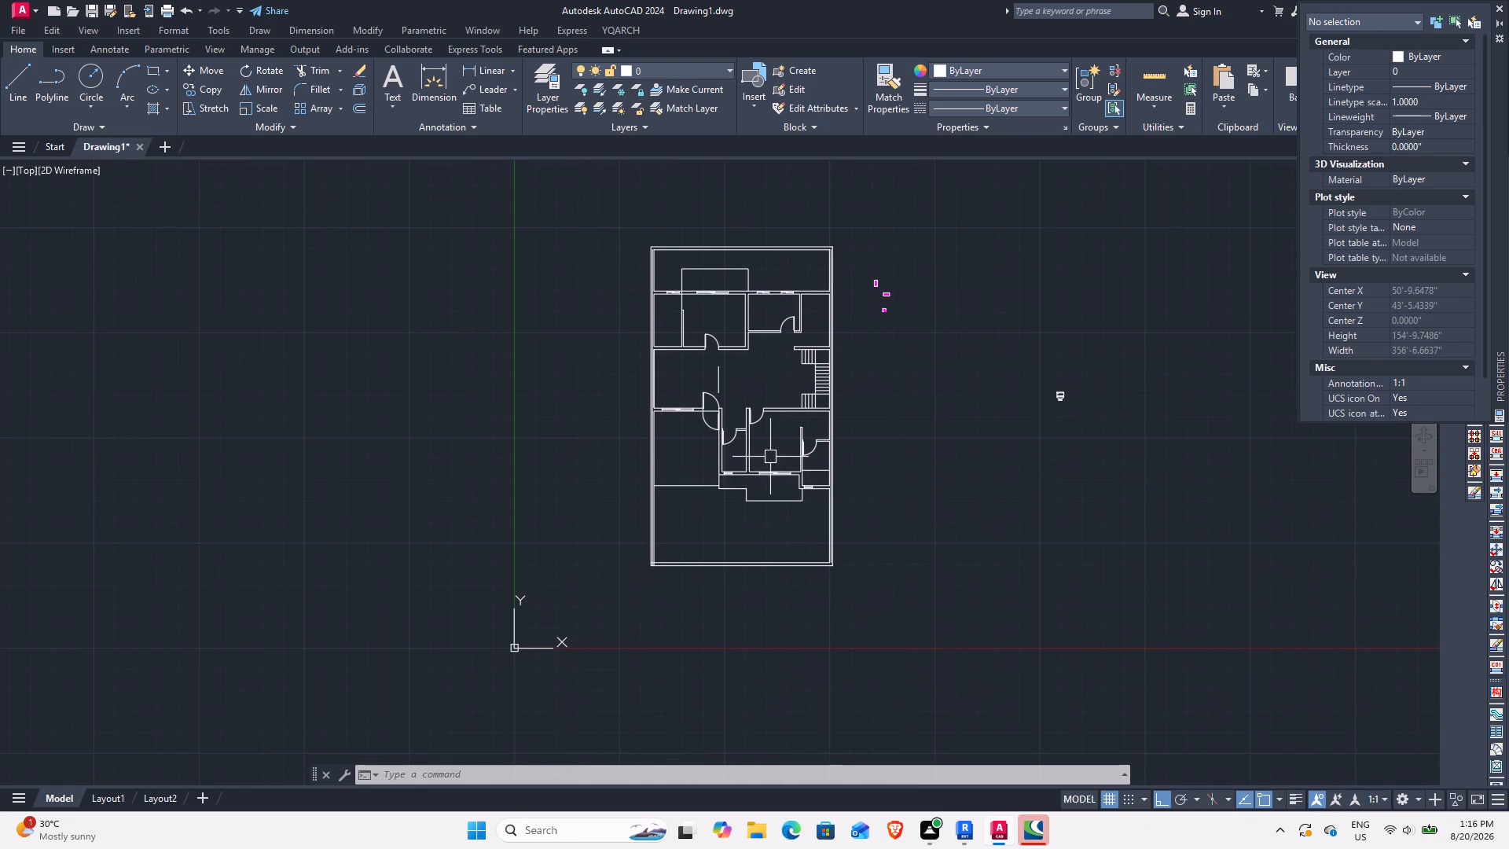
{"action": "scroll", "coordinate": [771, 586], "scroll_direction": "up", "scroll_amount": 2}
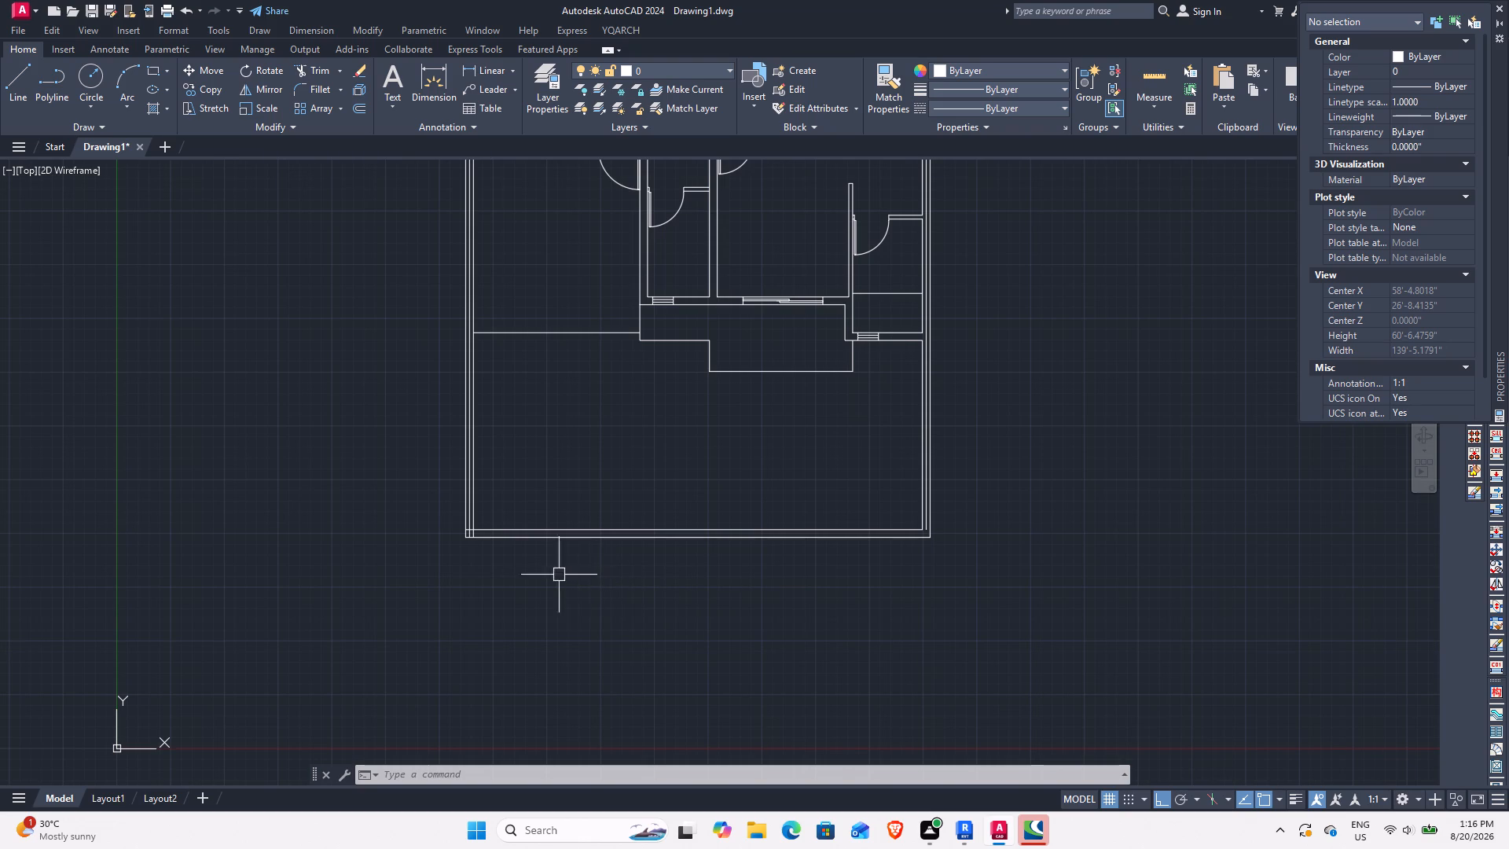
{"action": "scroll", "coordinate": [543, 562], "scroll_direction": "up", "scroll_amount": 2}
{"action": "middle_click_drag", "start_coordinate": [573, 564], "coordinate": [660, 579]}
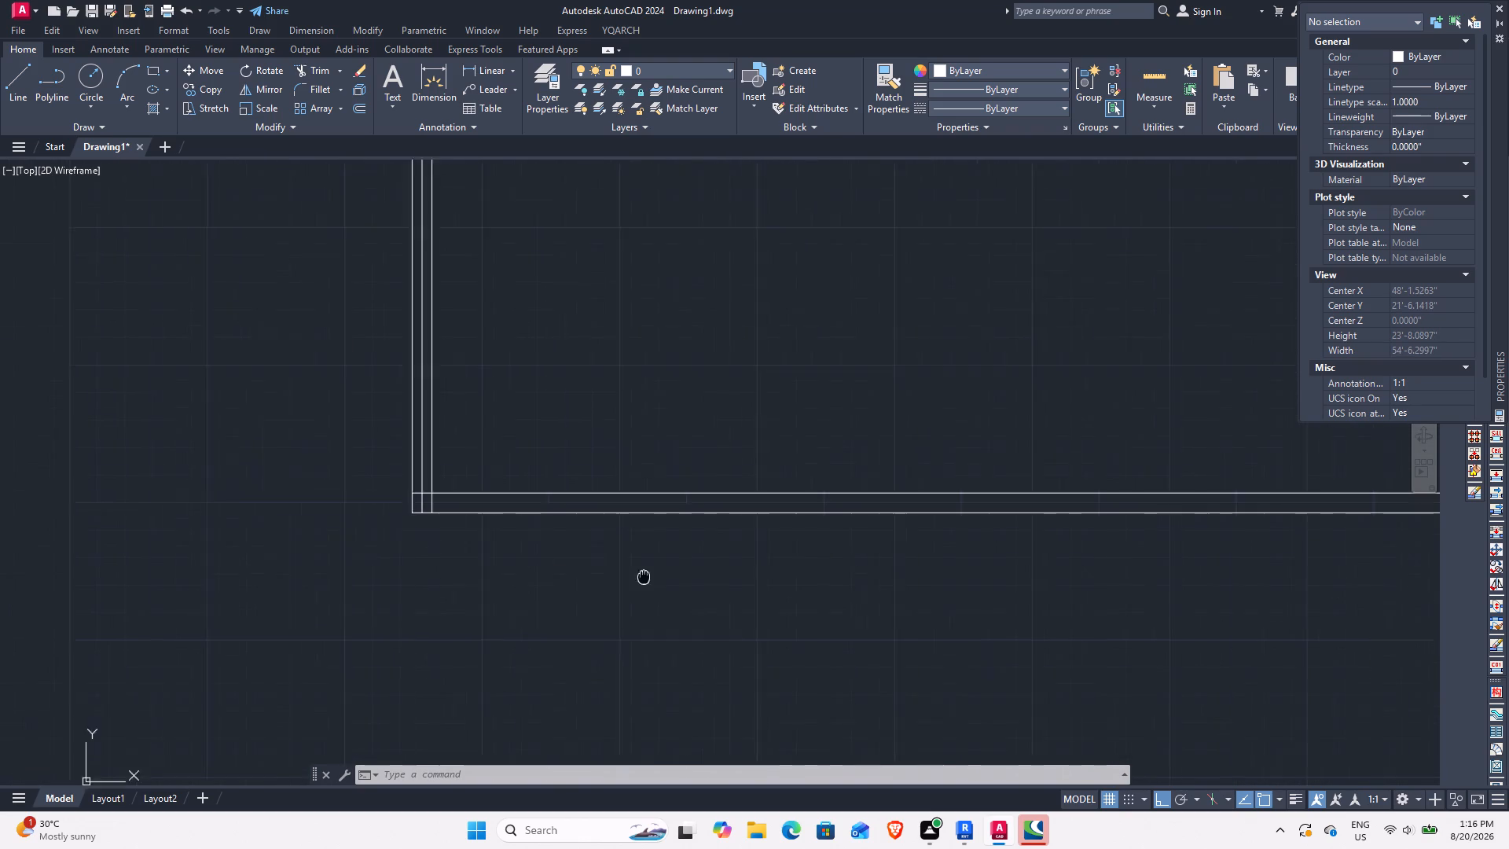
{"action": "middle_click_drag", "start_coordinate": [660, 579], "coordinate": [745, 597]}
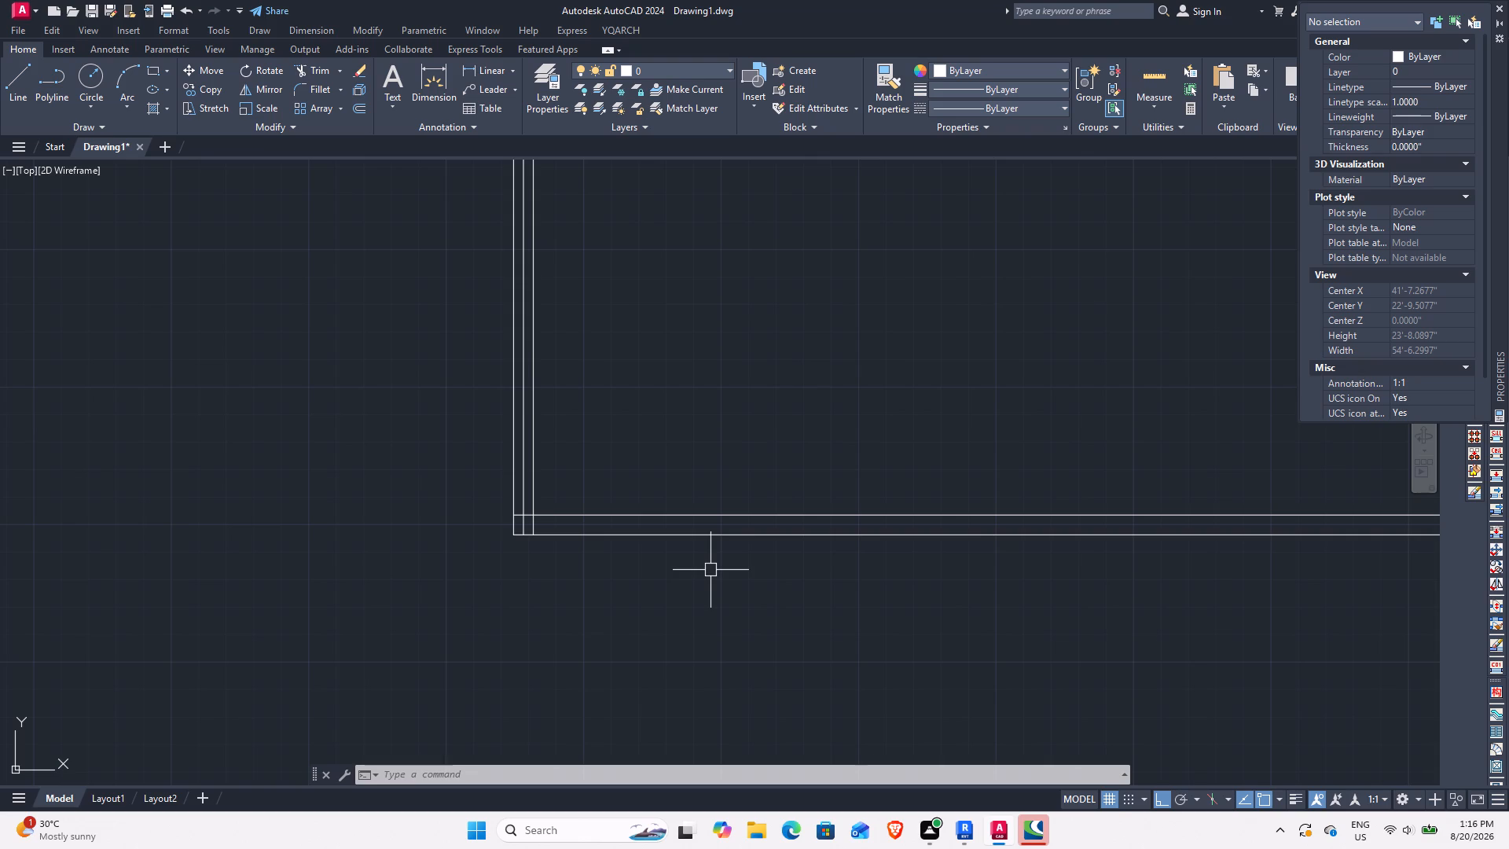
{"action": "middle_click_drag", "start_coordinate": [756, 571], "coordinate": [465, 674]}
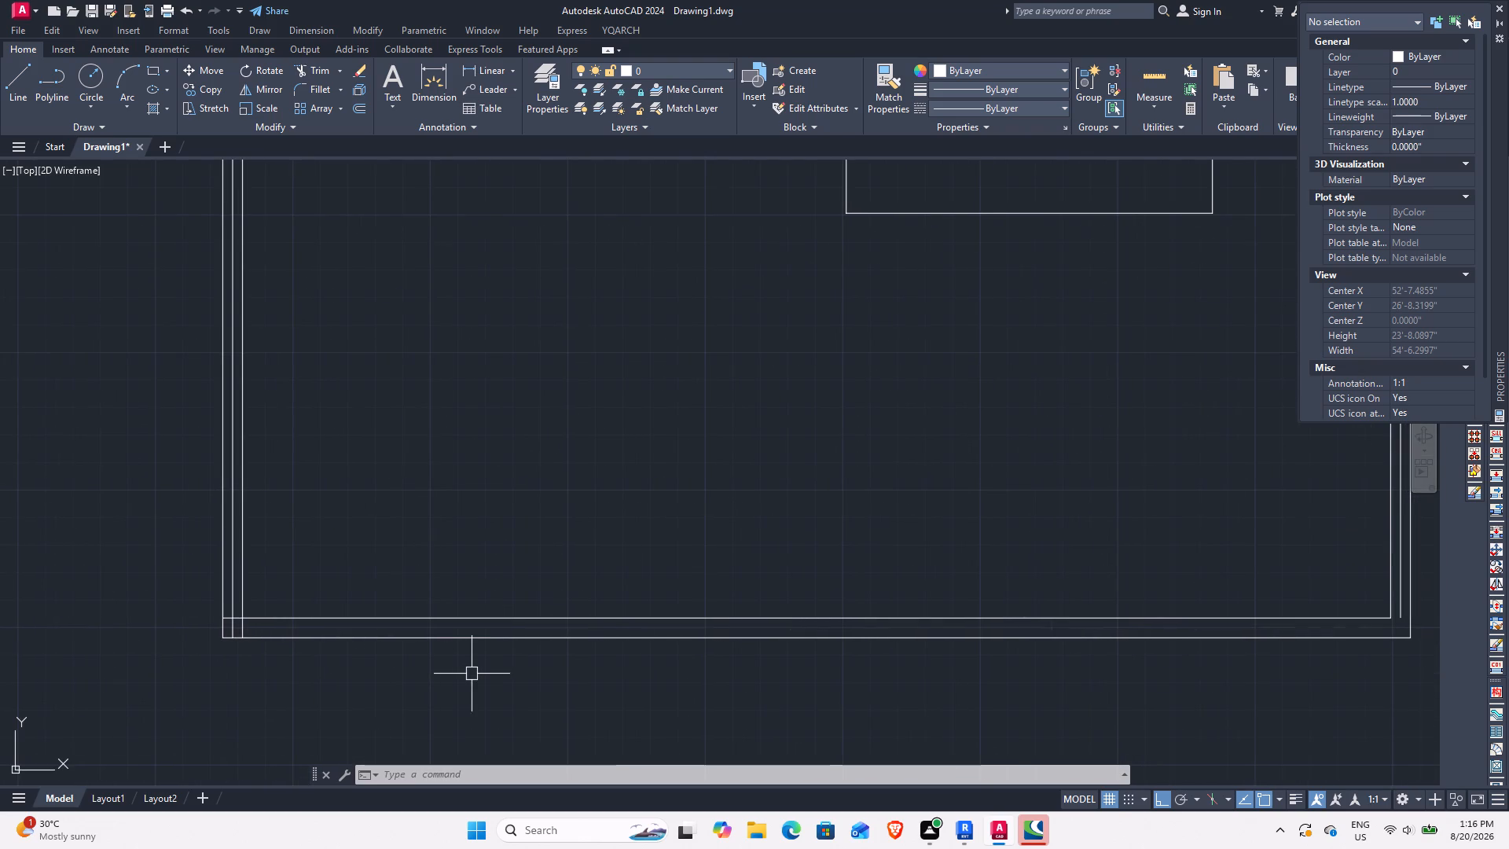
{"action": "scroll", "coordinate": [565, 611], "scroll_direction": "down", "scroll_amount": 1}
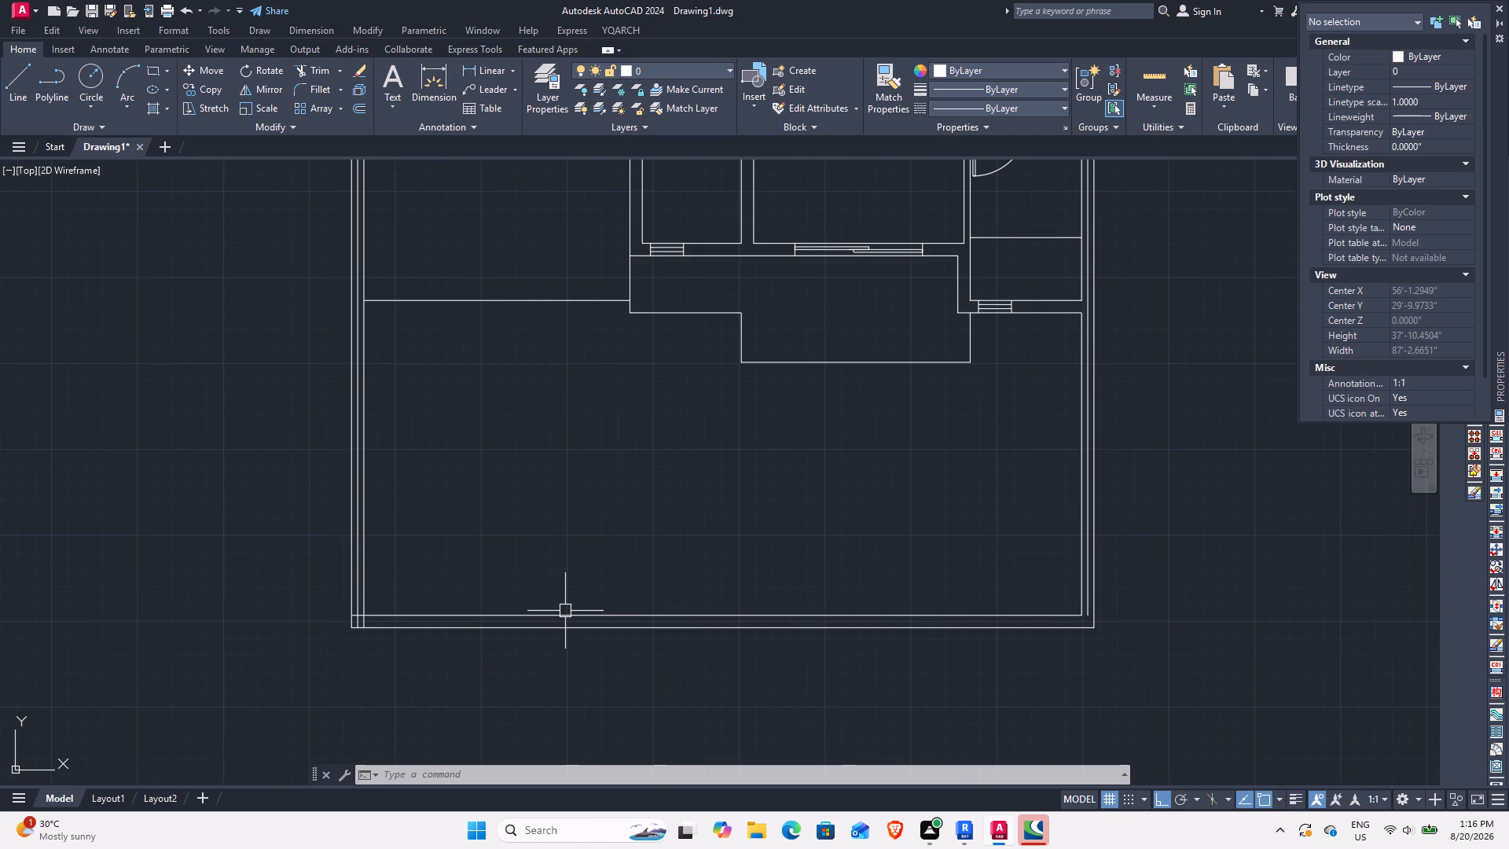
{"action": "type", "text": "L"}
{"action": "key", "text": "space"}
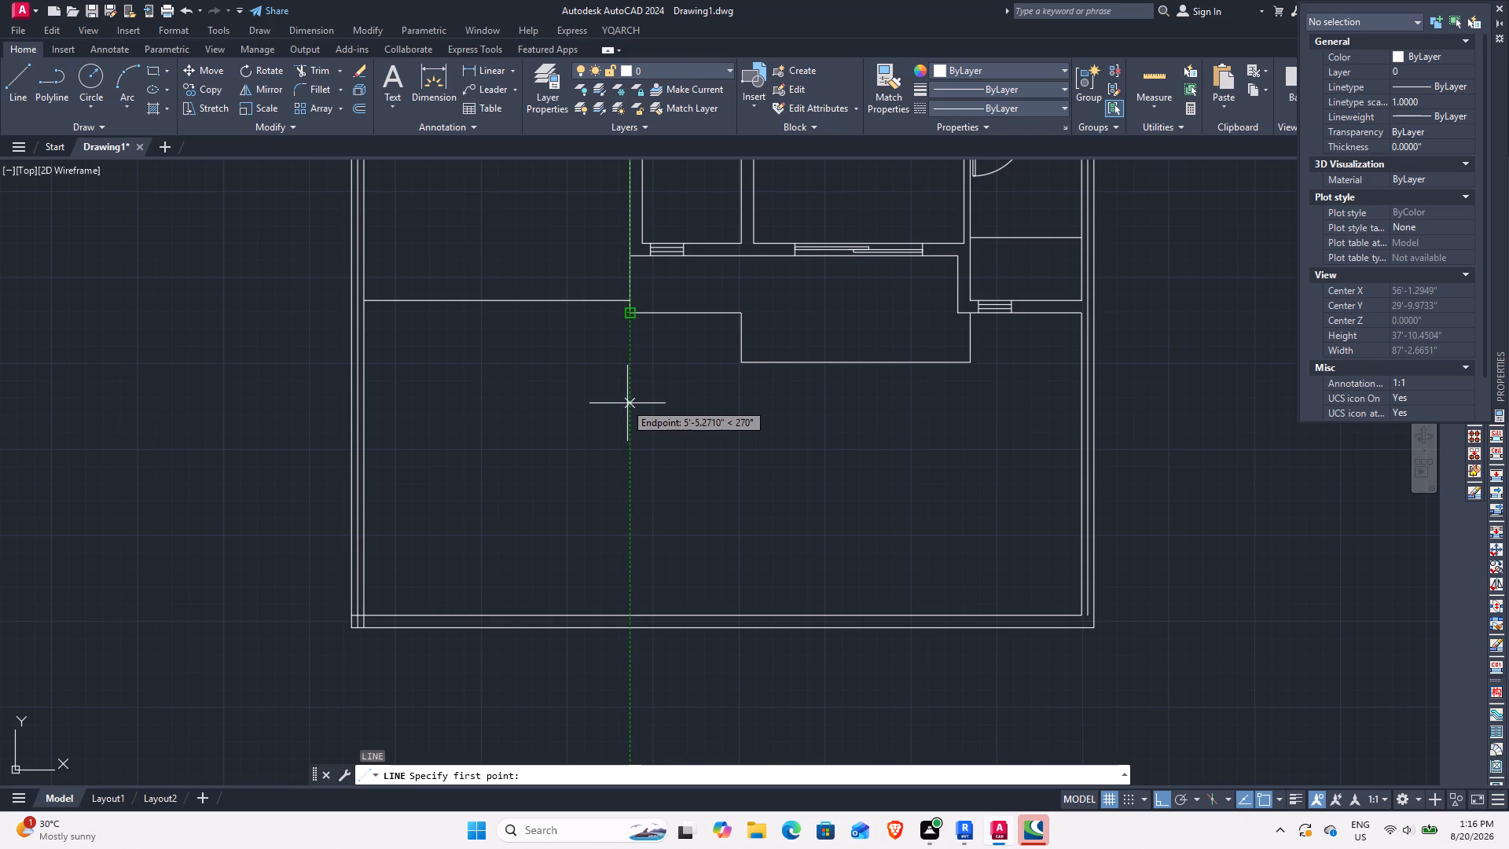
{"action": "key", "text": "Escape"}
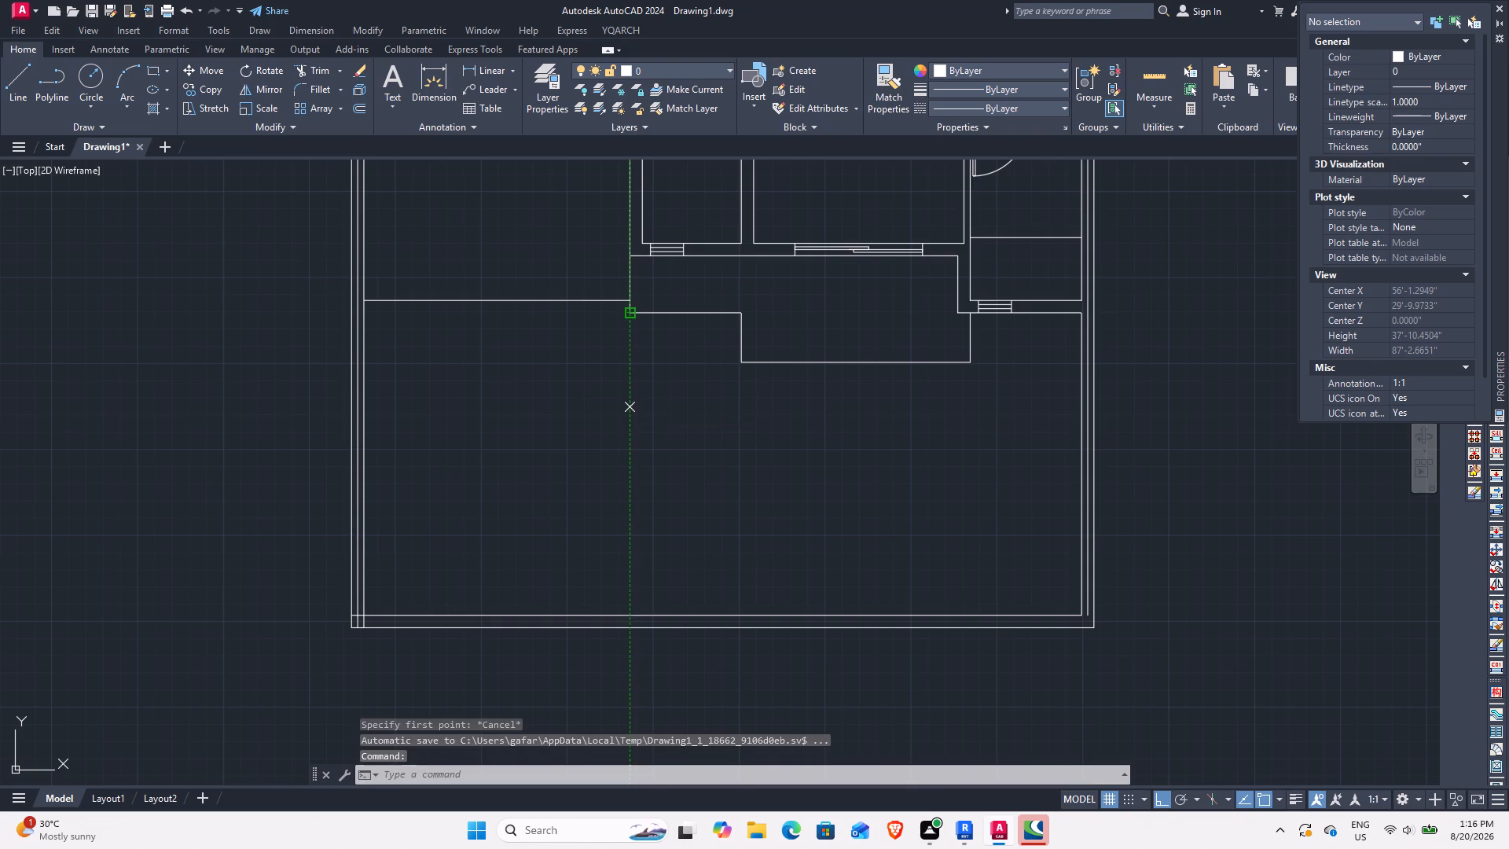
Offset the bottom edge of the lower projecting area 3' downward into the open front area.
{"action": "type", "text": "O"}
{"action": "key", "text": "space"}
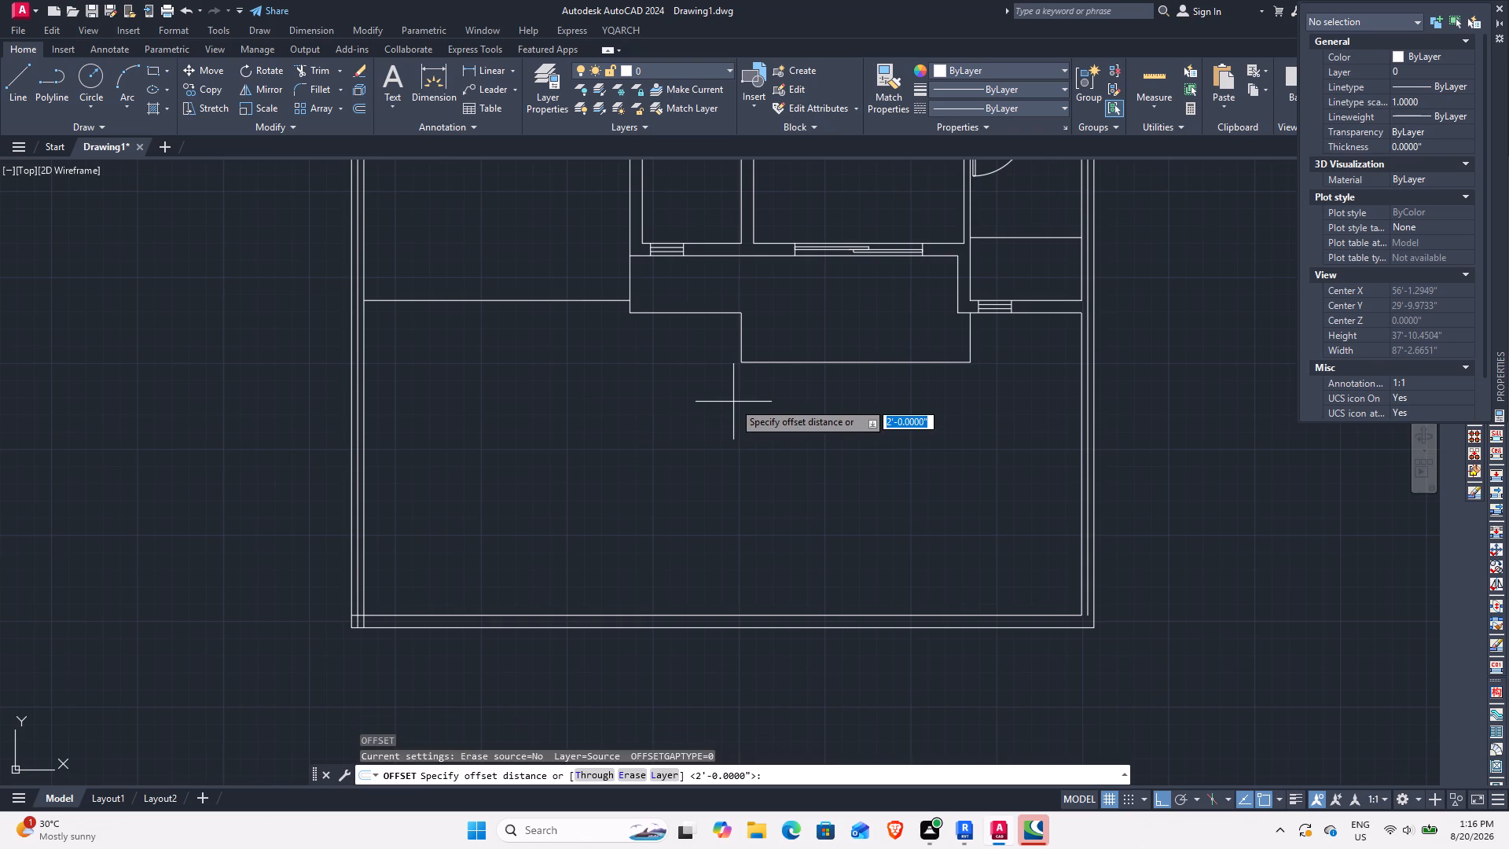
{"action": "key", "text": "3"}
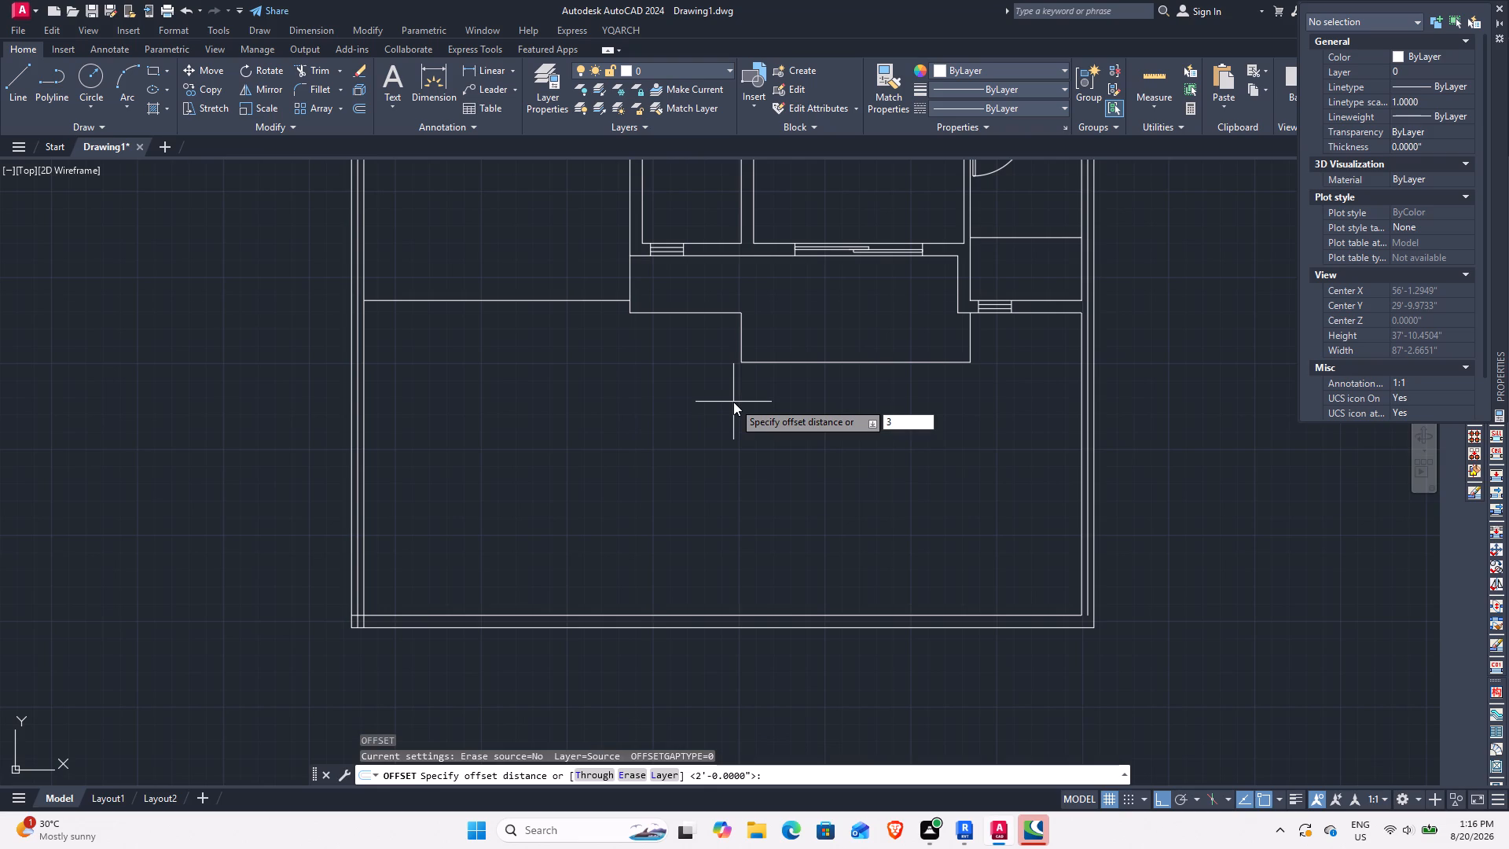
{"action": "key", "text": "apostrophe"}
{"action": "key", "text": "Return"}
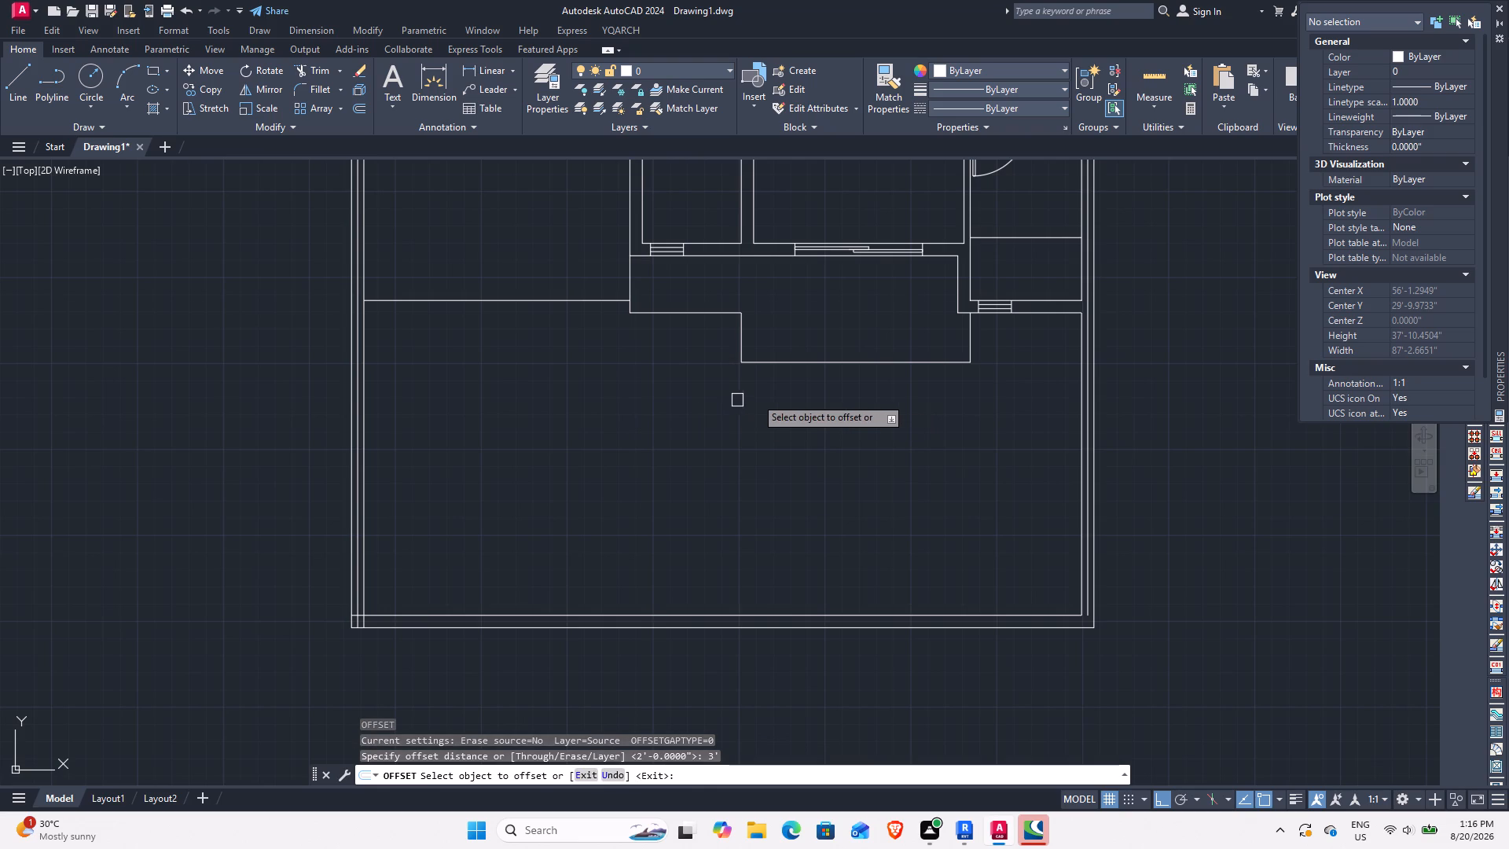
{"action": "left_click", "coordinate": [830, 366]}
{"action": "left_click", "coordinate": [830, 406]}
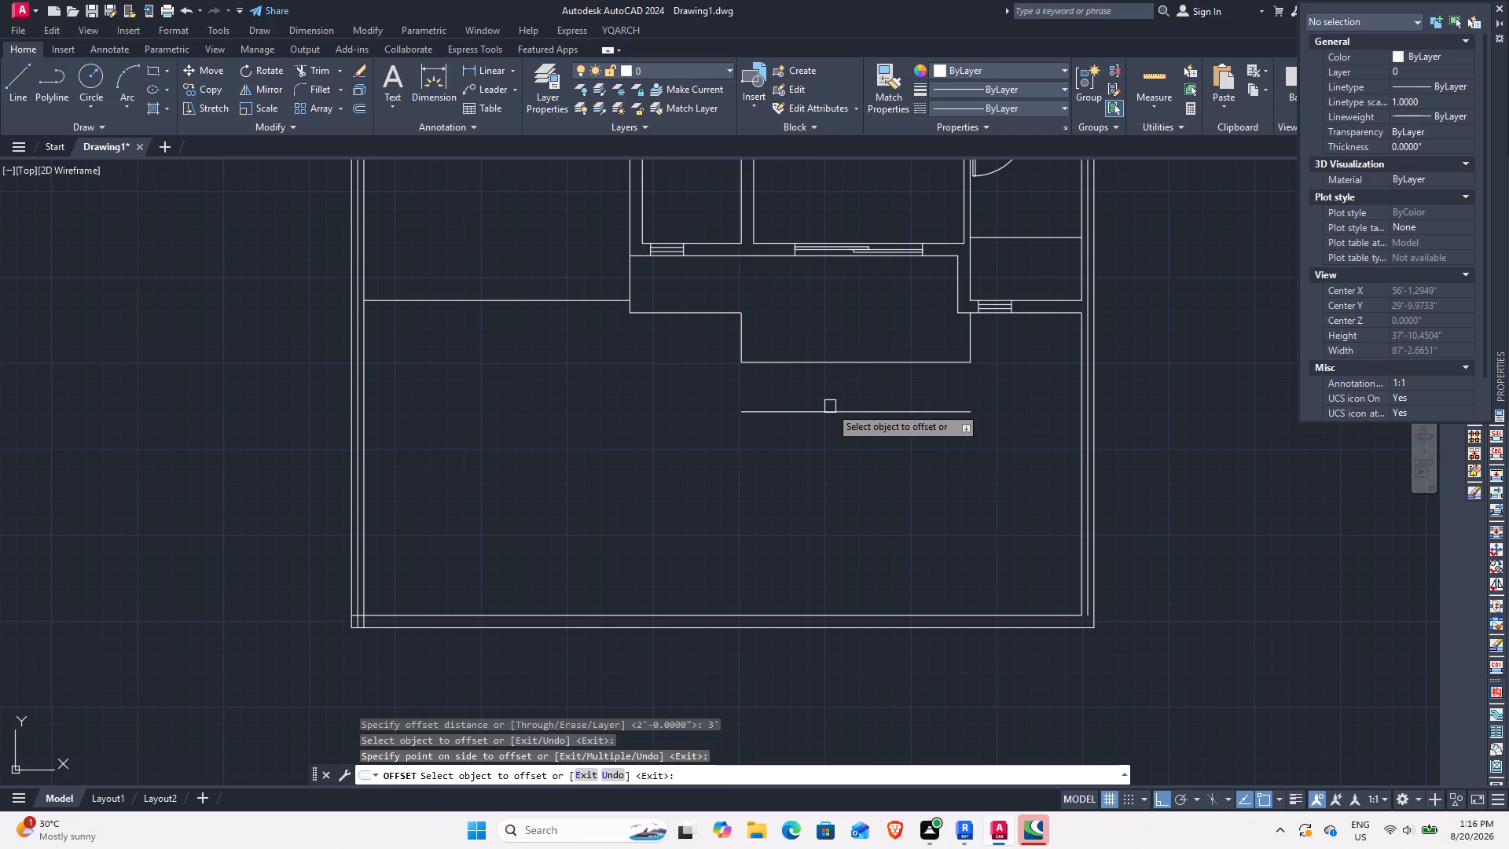
{"action": "key", "text": "space"}
Draw a vertical line in the open front area, aligned with the offset line and upper-left wall corner, ending just above the lower boundary wall.
{"action": "type", "text": "L"}
{"action": "key", "text": "space"}
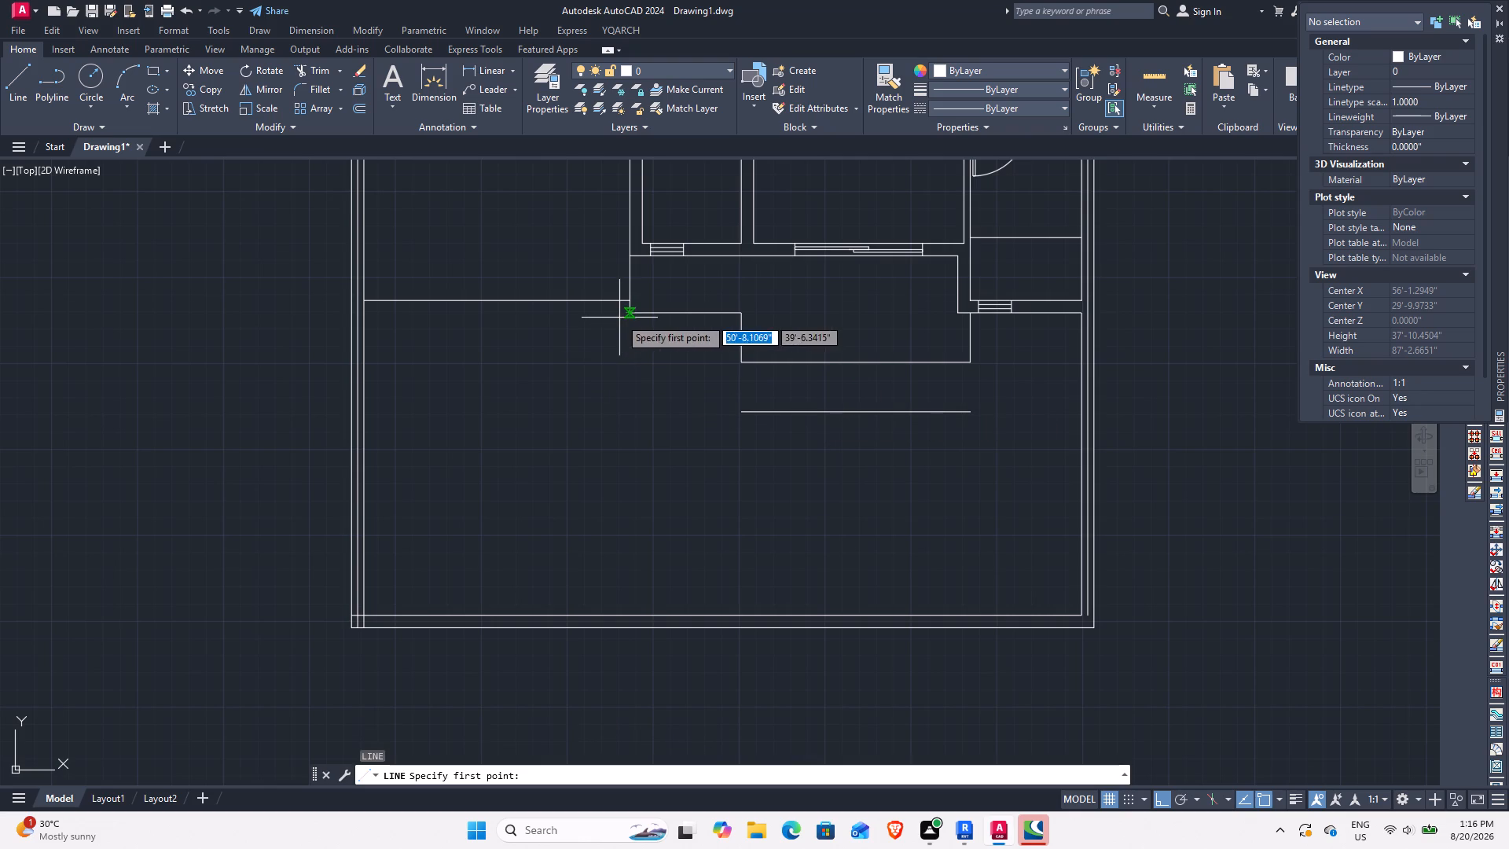
{"action": "left_click", "coordinate": [628, 414]}
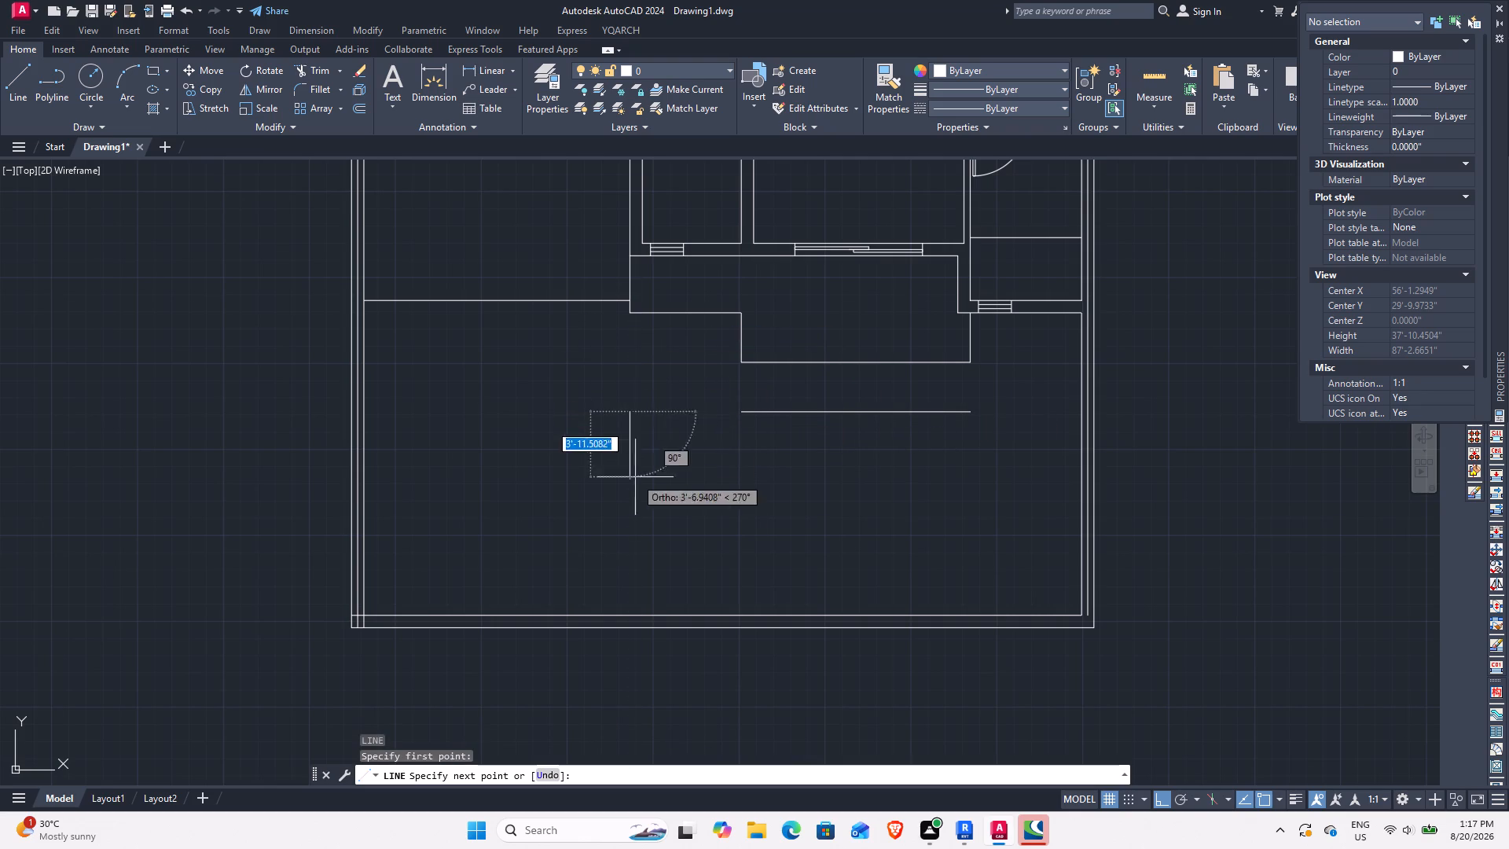
{"action": "middle_click_drag", "start_coordinate": [637, 537], "coordinate": [633, 458]}
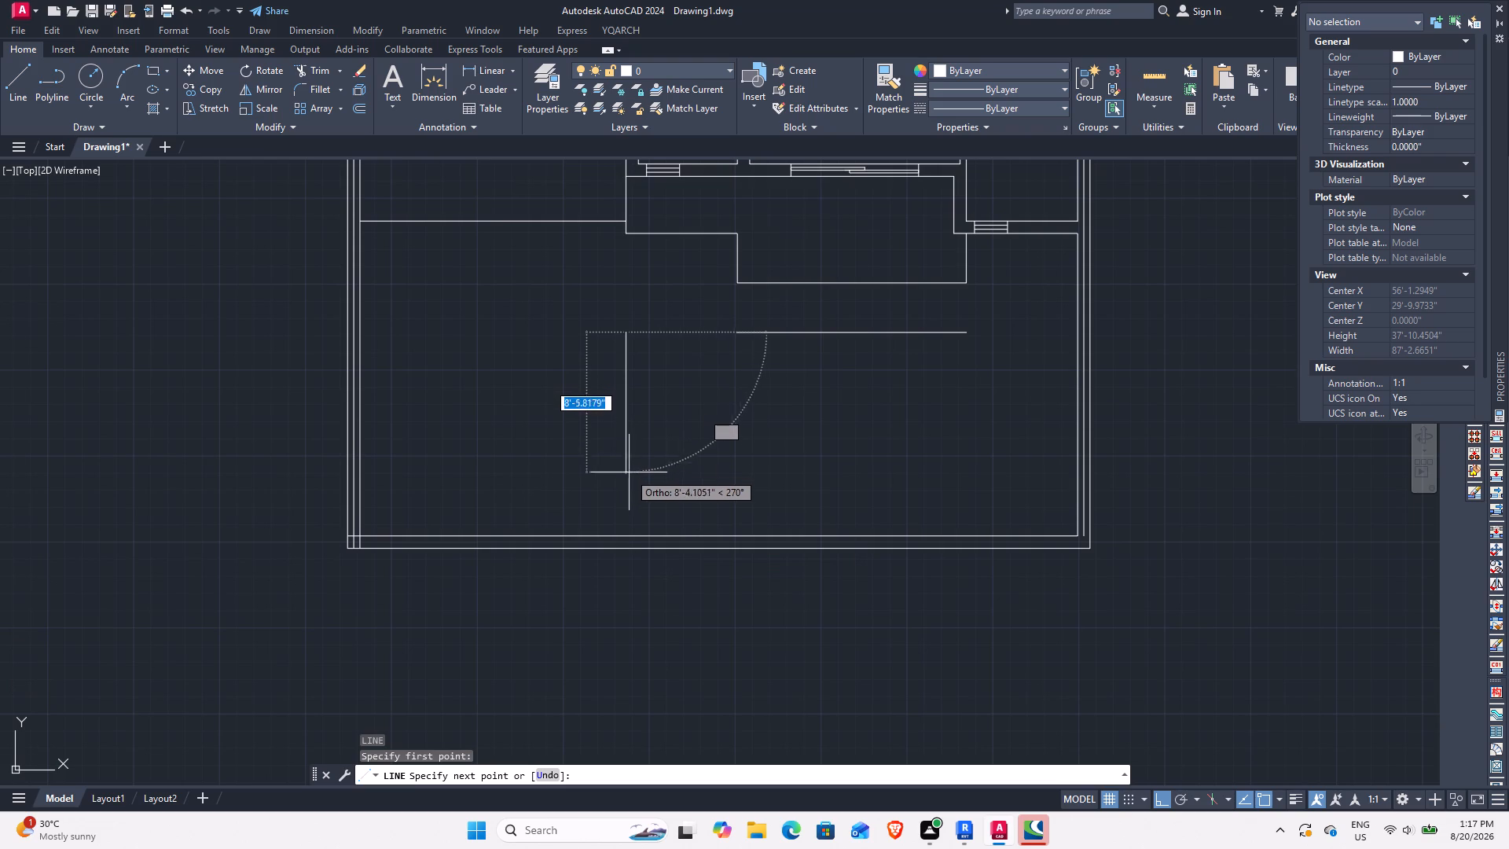
{"action": "left_click", "coordinate": [627, 516]}
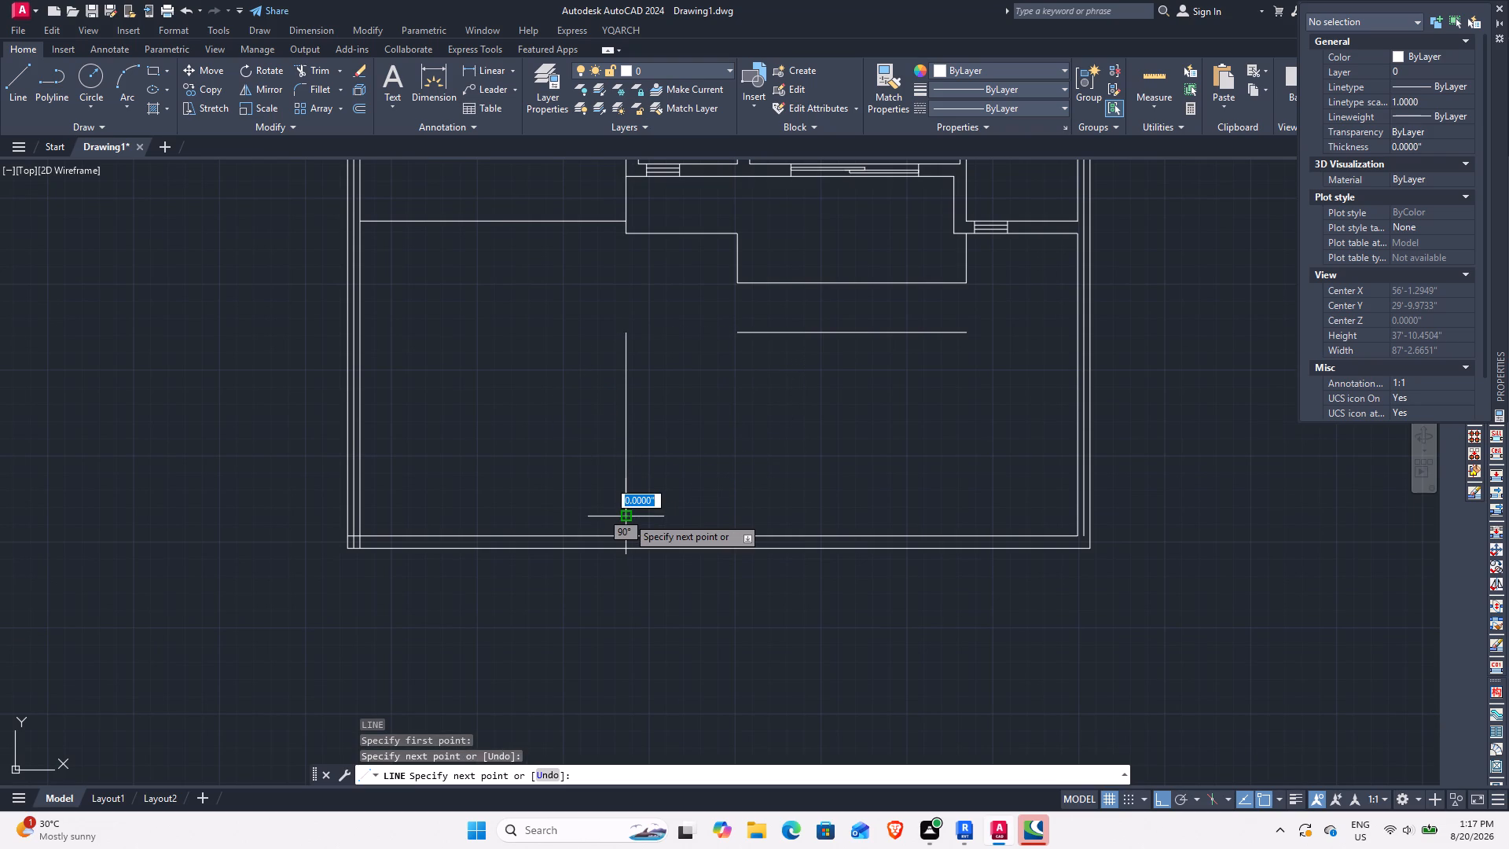
{"action": "key", "text": "Escape"}
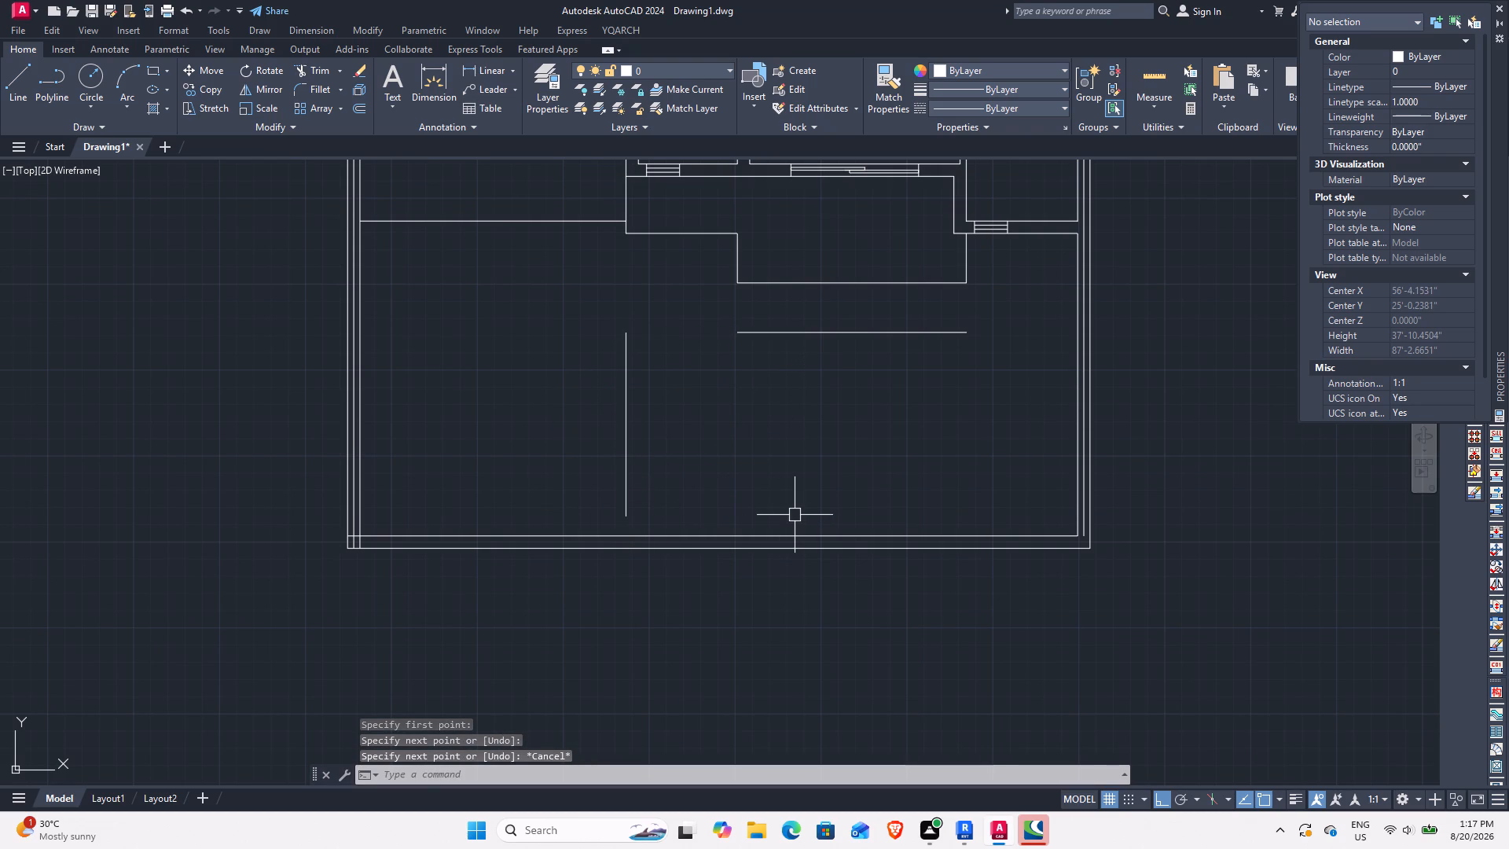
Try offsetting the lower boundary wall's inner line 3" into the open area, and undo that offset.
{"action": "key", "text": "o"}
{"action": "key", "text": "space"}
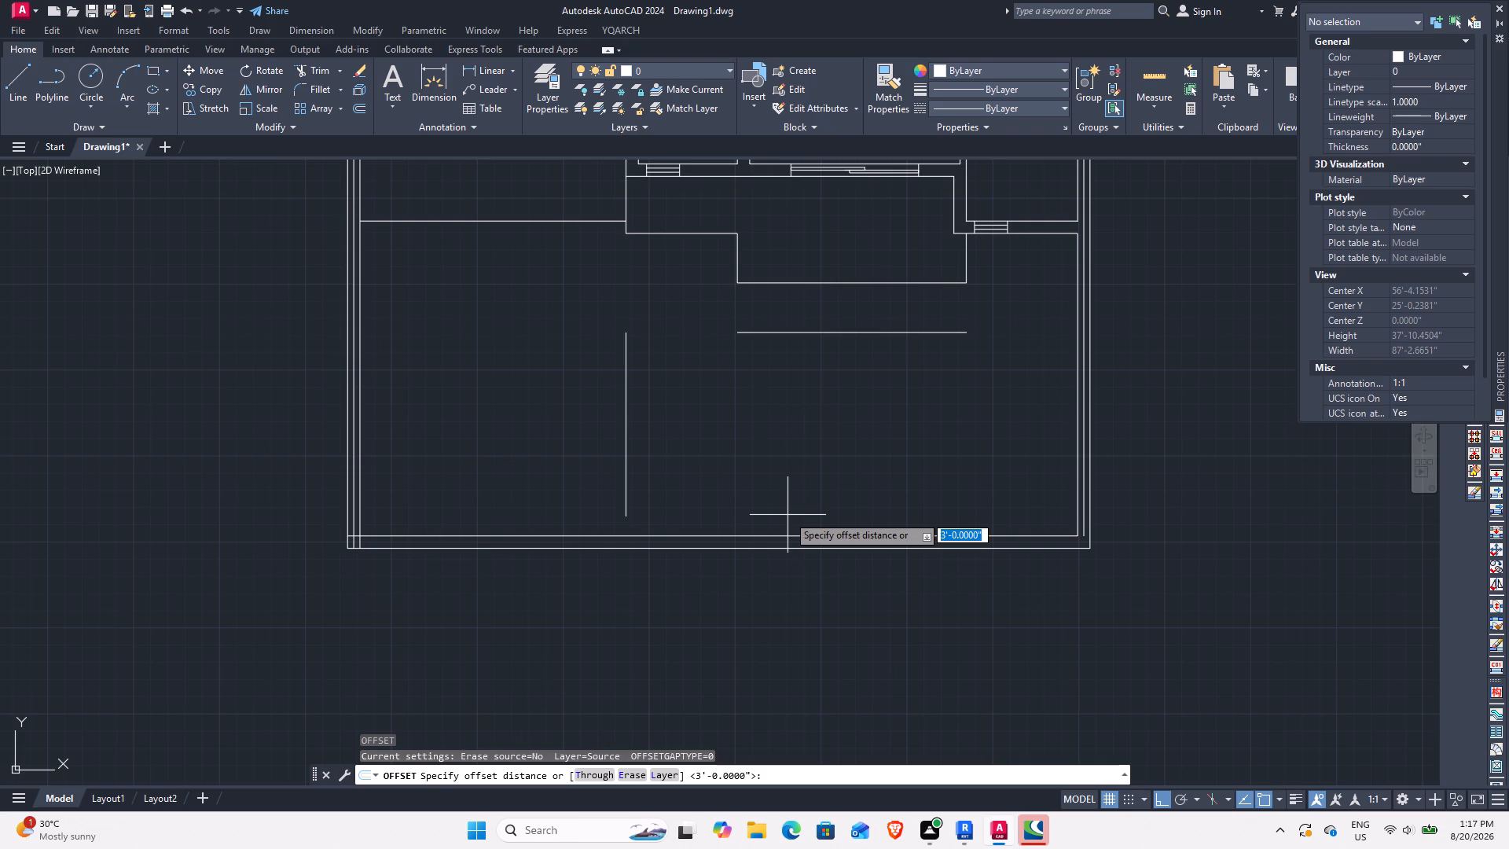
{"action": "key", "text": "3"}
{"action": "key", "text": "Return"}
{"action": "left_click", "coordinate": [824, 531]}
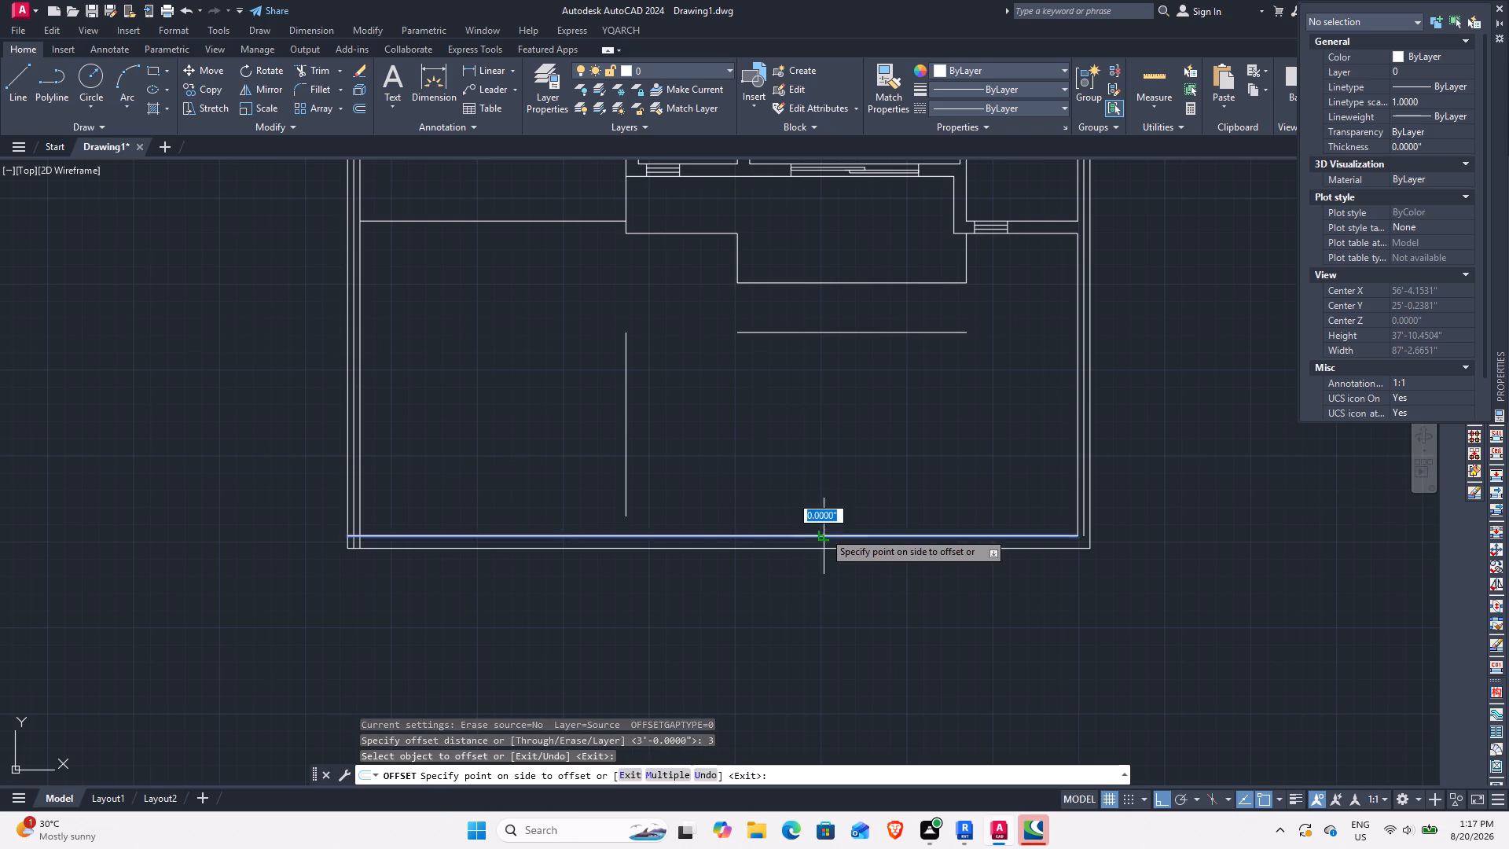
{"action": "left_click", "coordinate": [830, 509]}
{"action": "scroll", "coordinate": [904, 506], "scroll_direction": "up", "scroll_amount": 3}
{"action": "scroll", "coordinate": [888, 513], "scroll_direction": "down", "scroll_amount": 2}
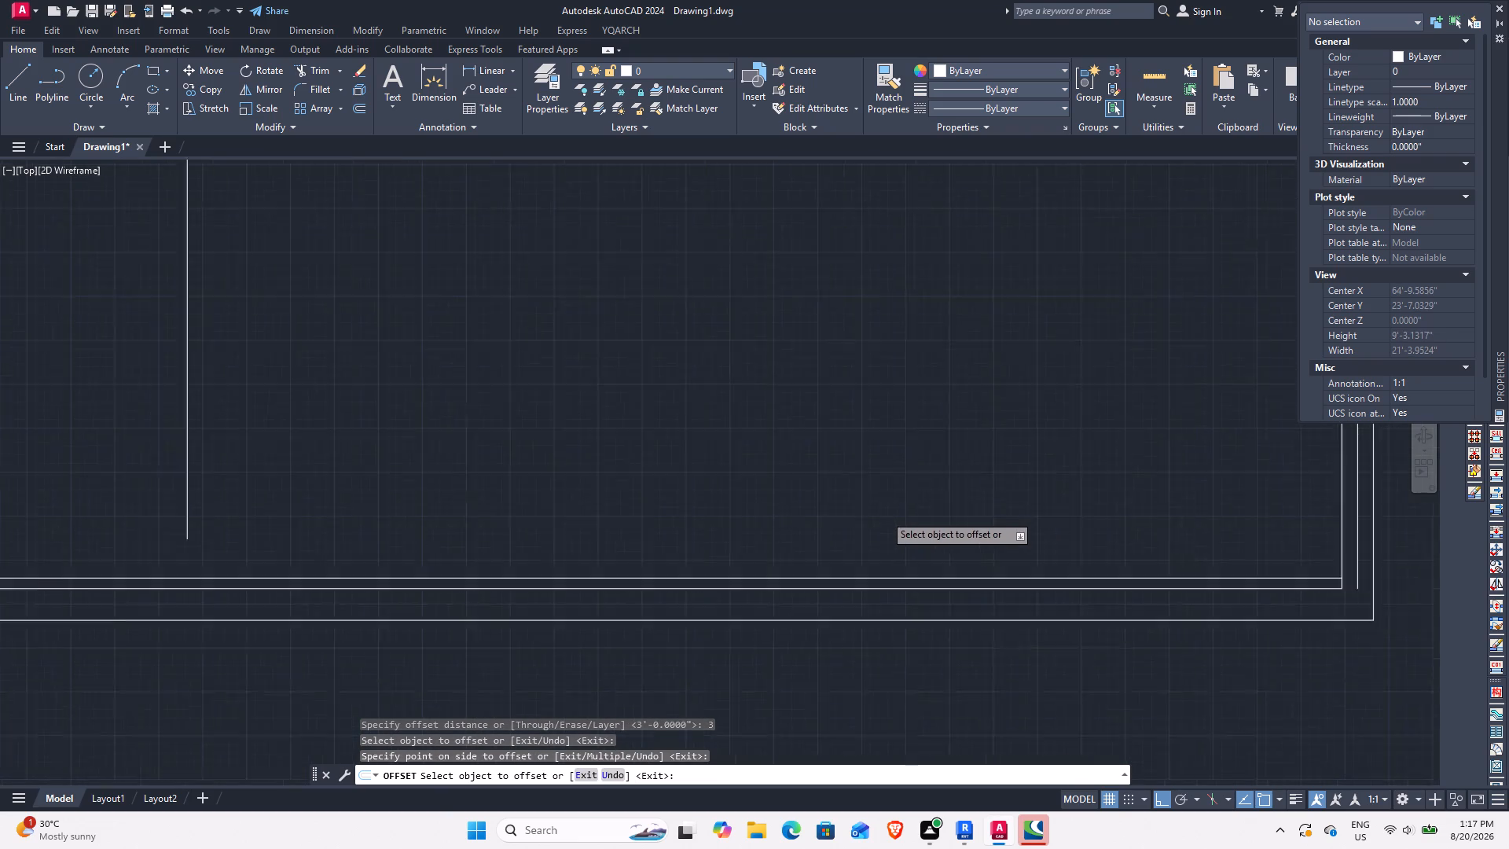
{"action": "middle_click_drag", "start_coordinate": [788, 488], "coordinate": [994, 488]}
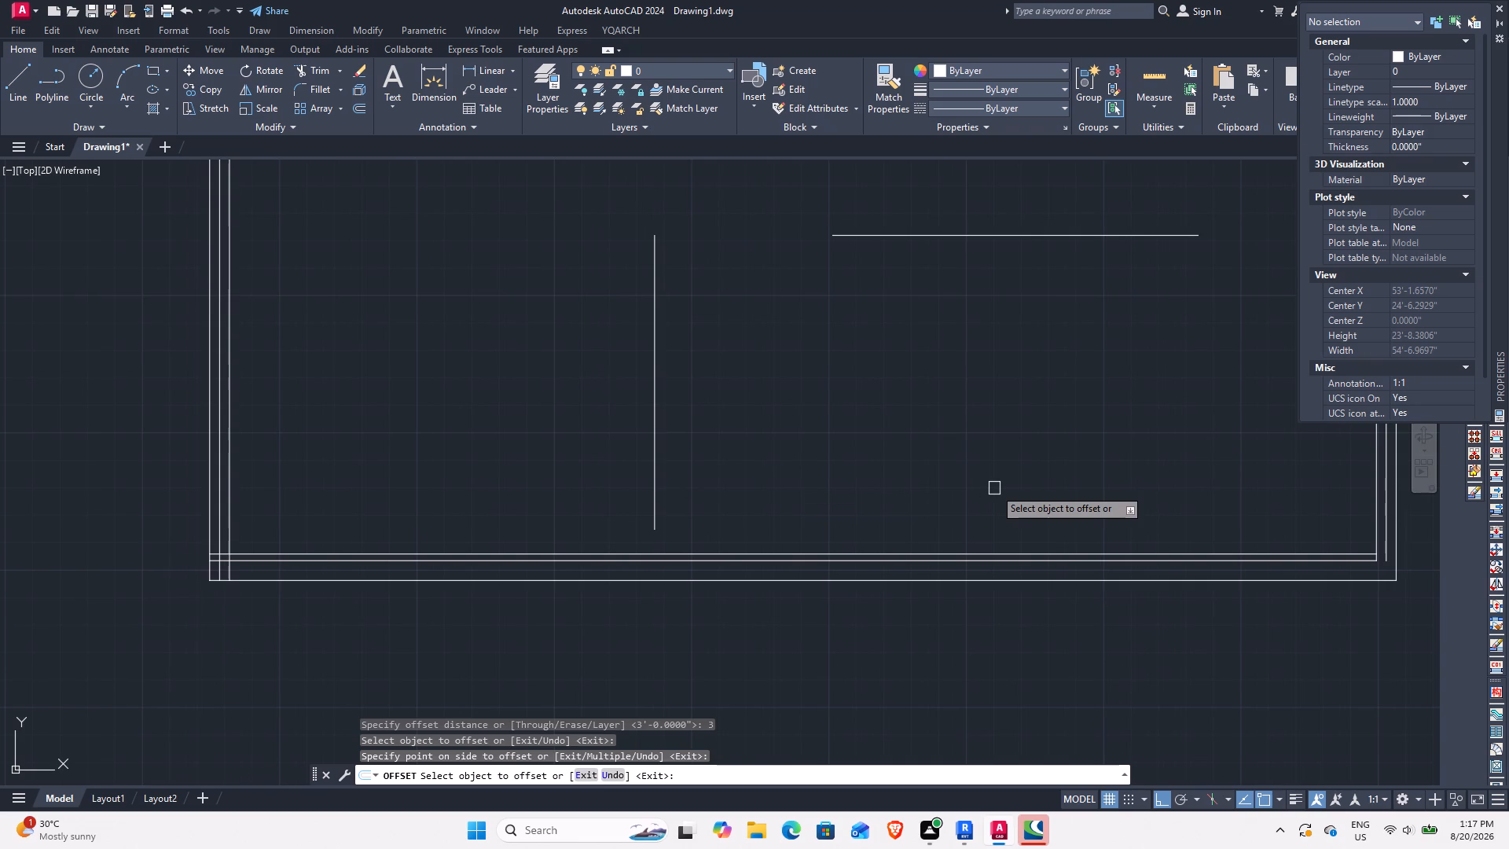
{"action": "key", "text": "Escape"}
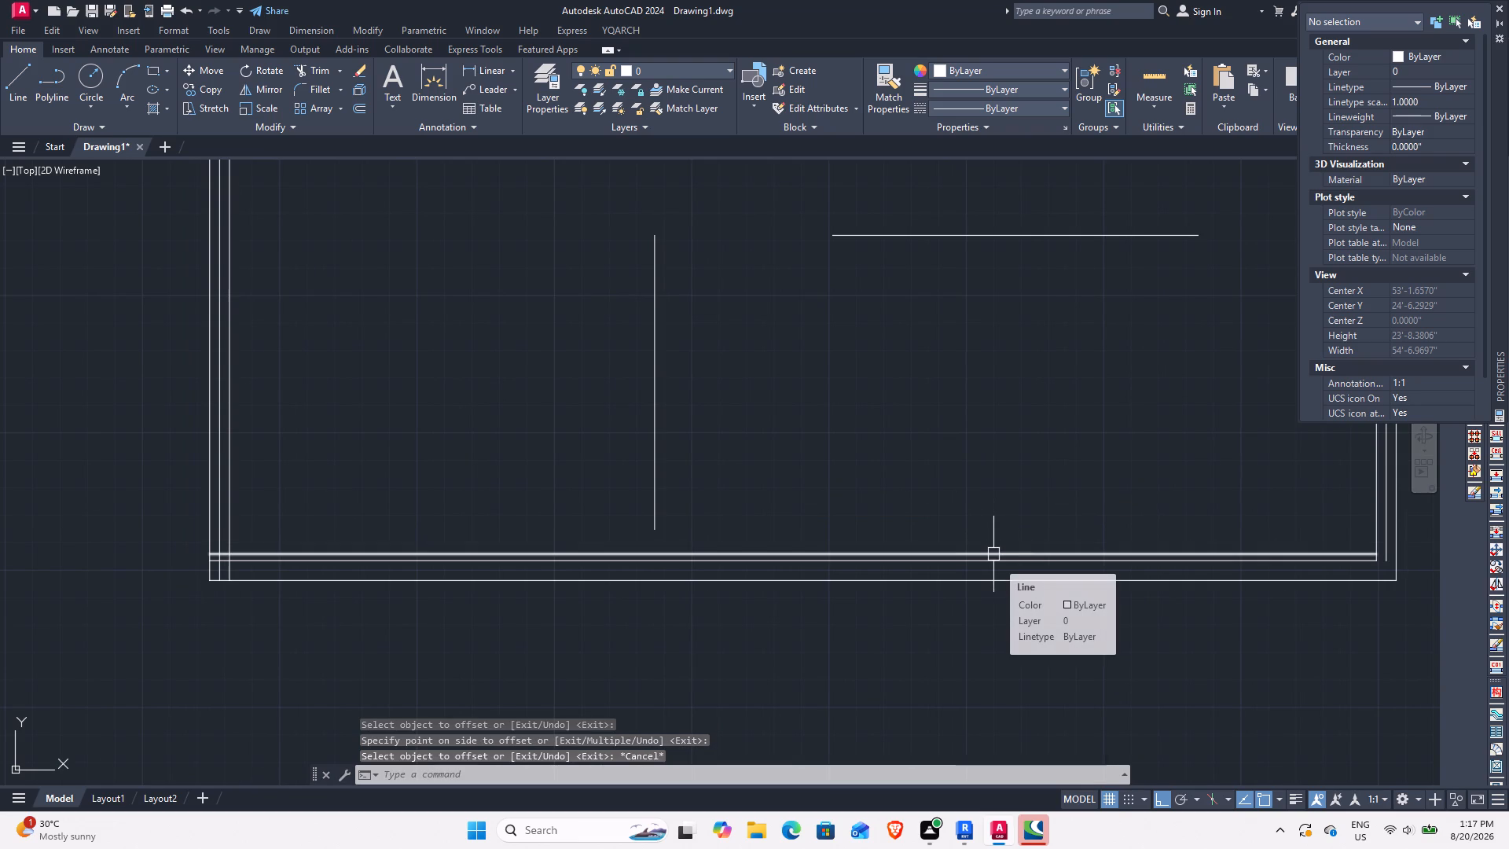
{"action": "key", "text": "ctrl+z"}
Offset the lower boundary wall's inner line 9" upward into the open front area.
{"action": "type", "text": "O 9"}
{"action": "key", "text": "Return"}
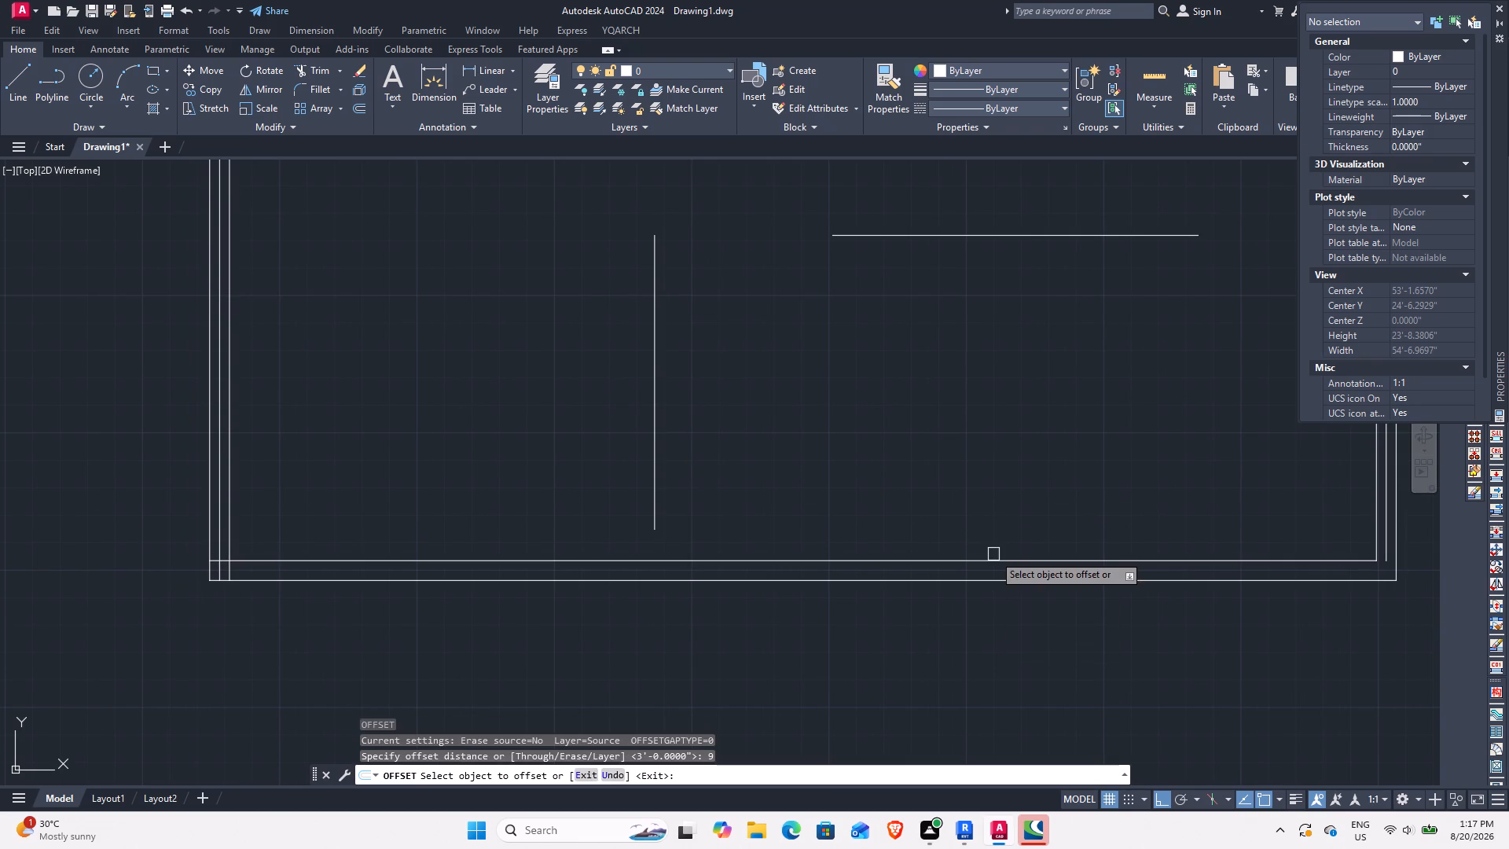
{"action": "left_click", "coordinate": [1009, 560]}
{"action": "left_click", "coordinate": [995, 498]}
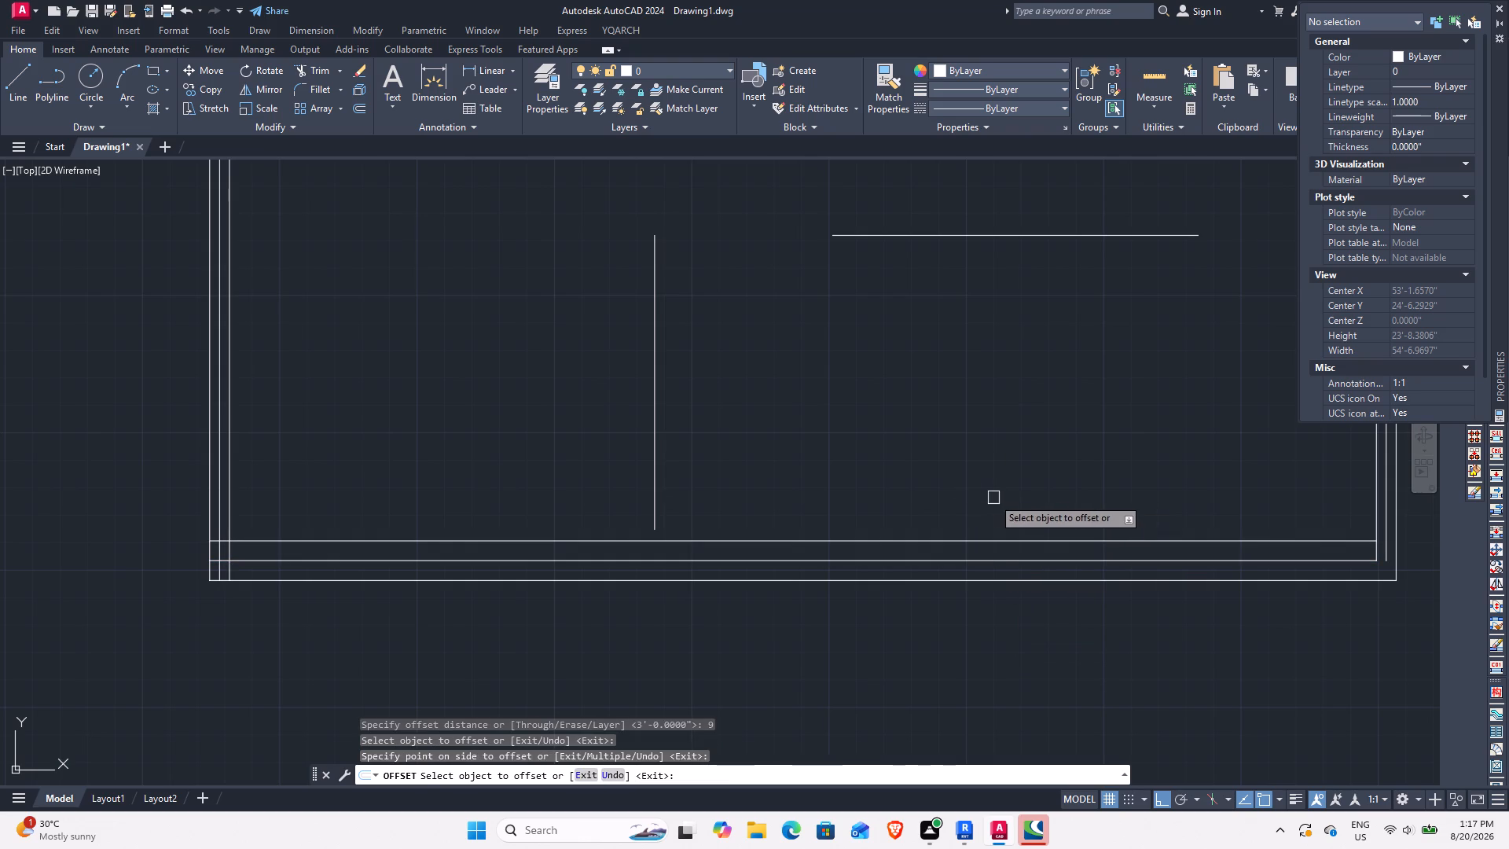
{"action": "key", "text": "Escape"}
Fillet the vertical line and the 9" offset line into a sharp lower-left corner.
{"action": "type", "text": "F"}
{"action": "key", "text": "space"}
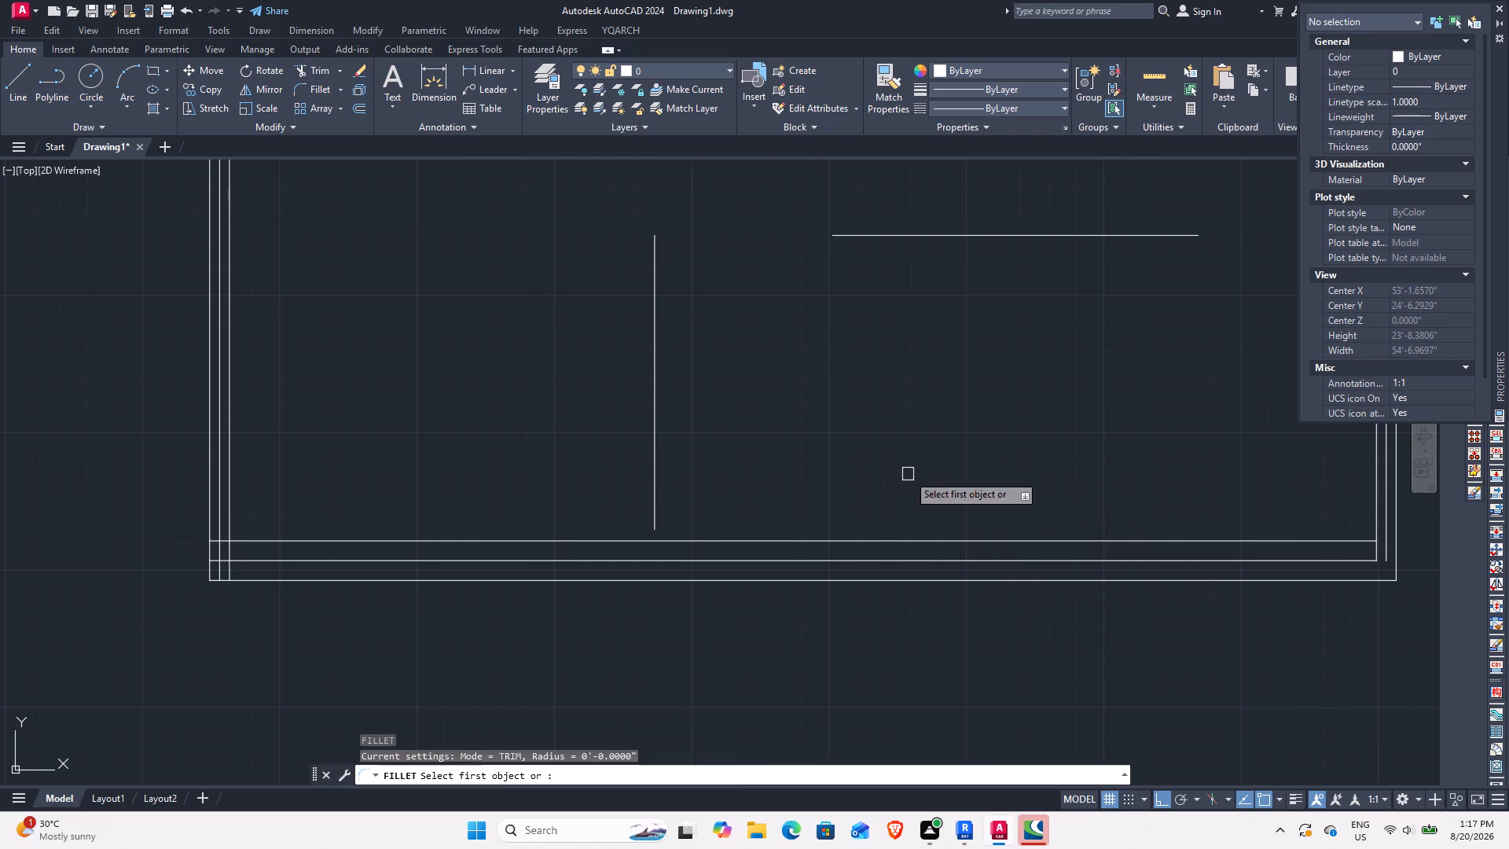
{"action": "left_click", "coordinate": [700, 543]}
{"action": "left_click", "coordinate": [653, 483]}
{"action": "middle_click_drag", "start_coordinate": [883, 478], "coordinate": [717, 531]}
{"action": "key", "text": "Escape"}
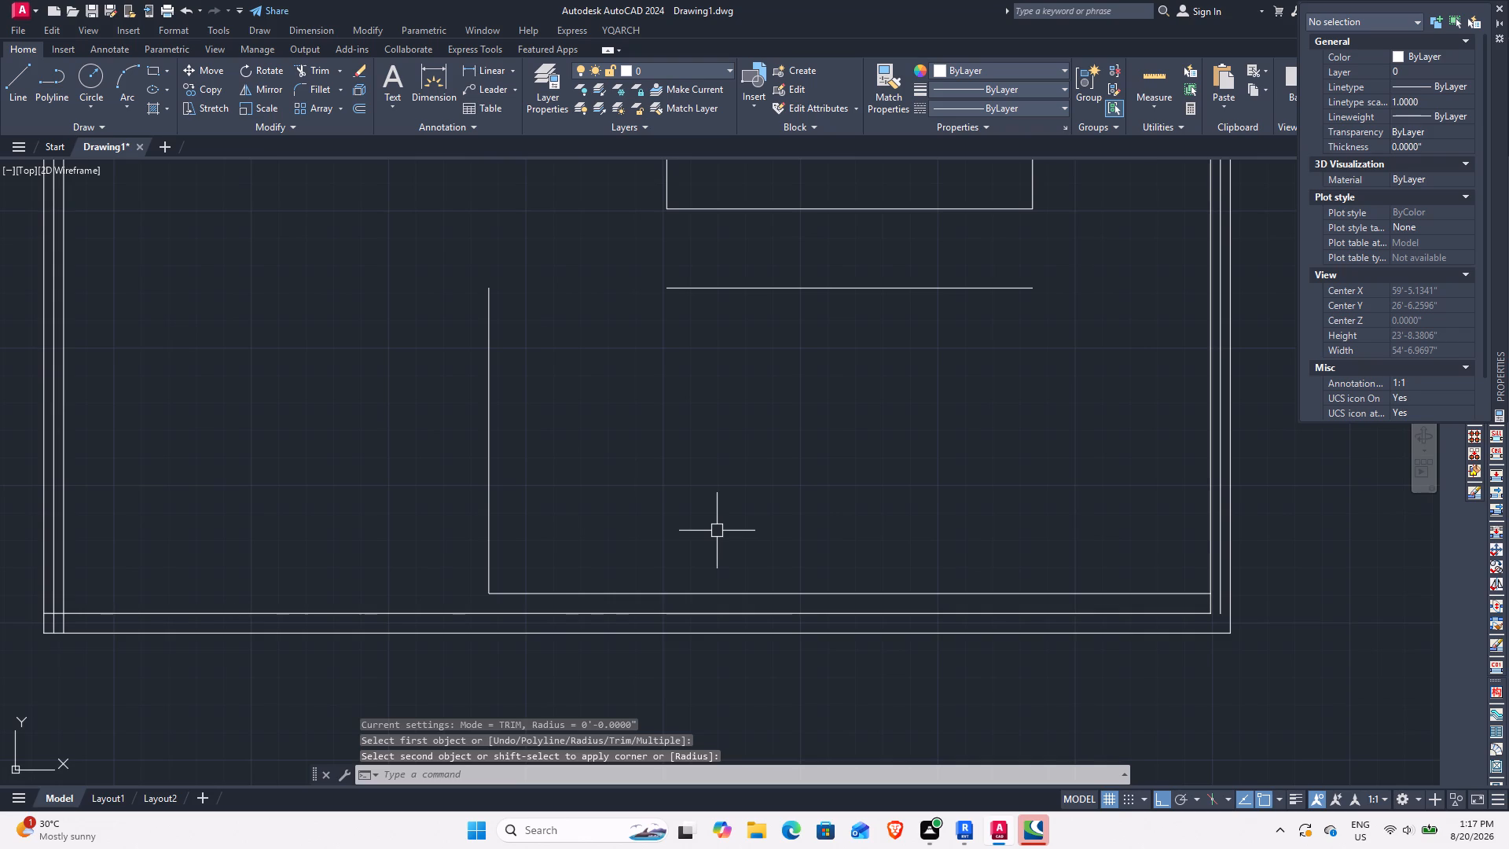
Offset the right boundary wall's inner line 9" inward into the open front area.
{"action": "middle_click_drag", "start_coordinate": [955, 483], "coordinate": [778, 538]}
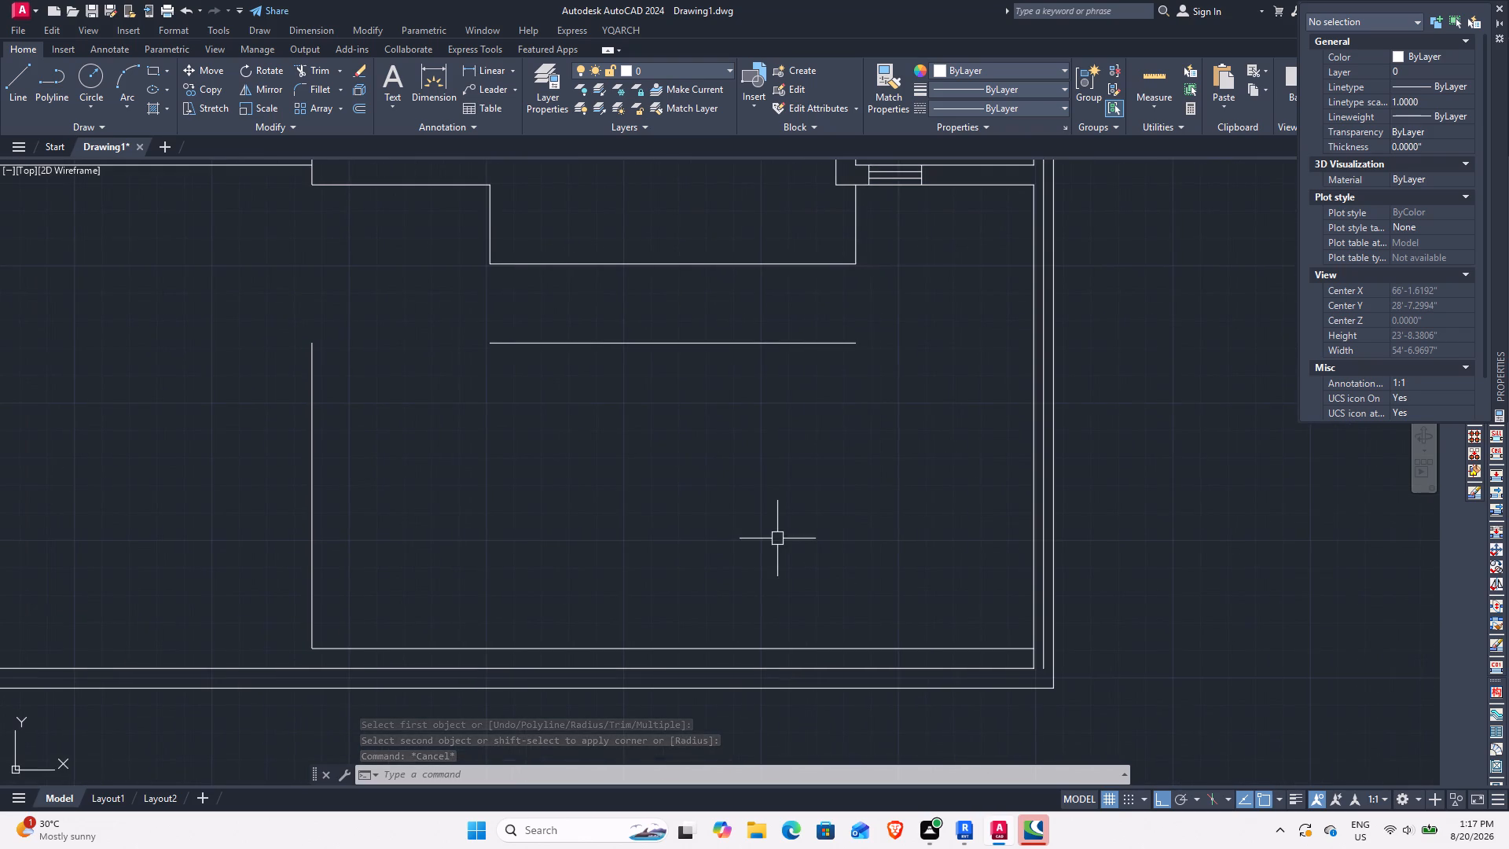
{"action": "type", "text": "O"}
{"action": "key", "text": "space"}
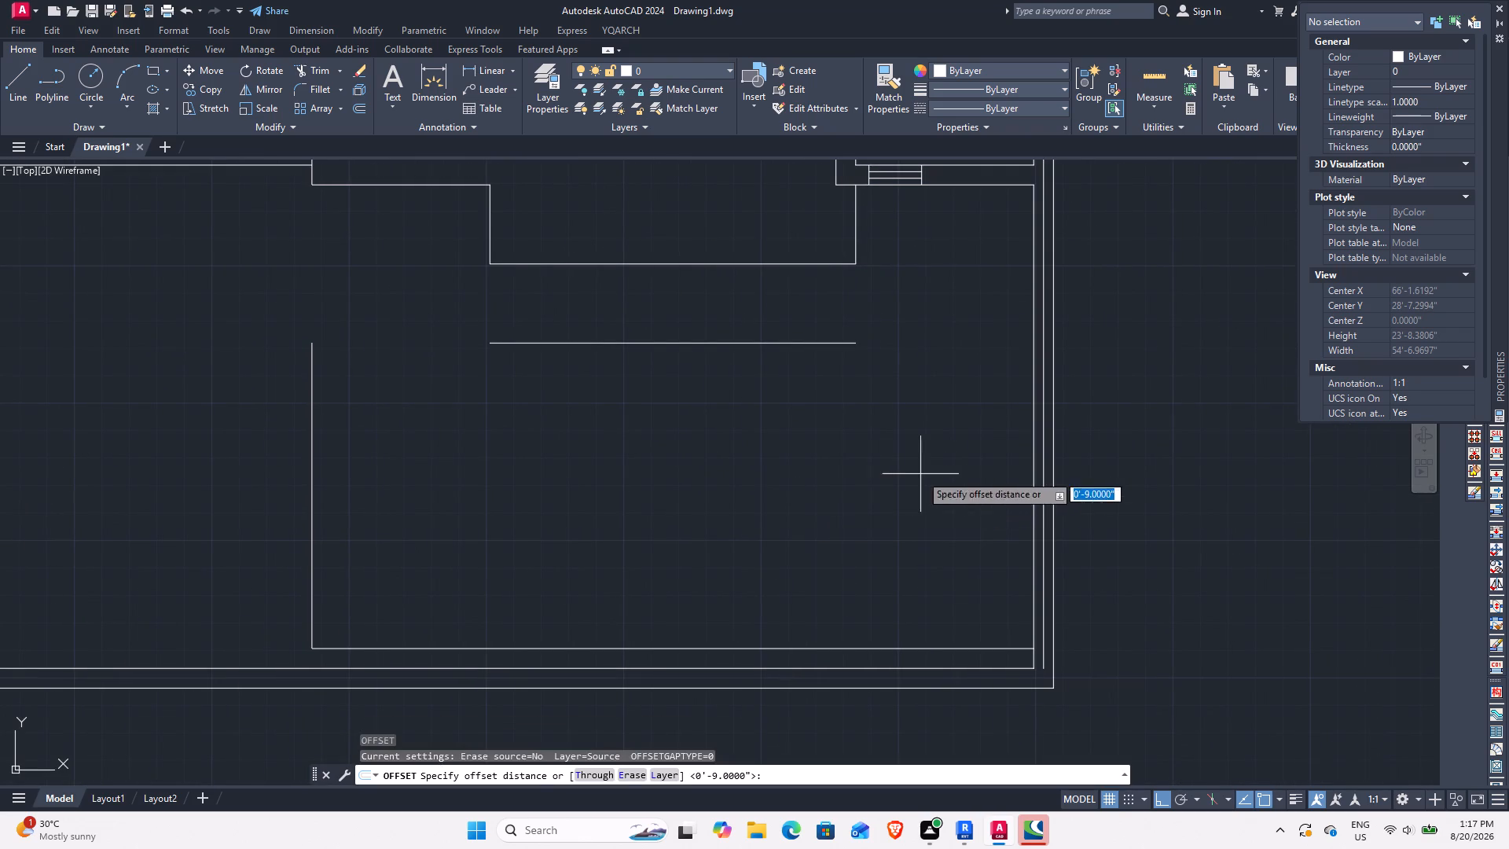
{"action": "key", "text": "space"}
{"action": "left_click", "coordinate": [1035, 447]}
{"action": "left_click", "coordinate": [986, 450]}
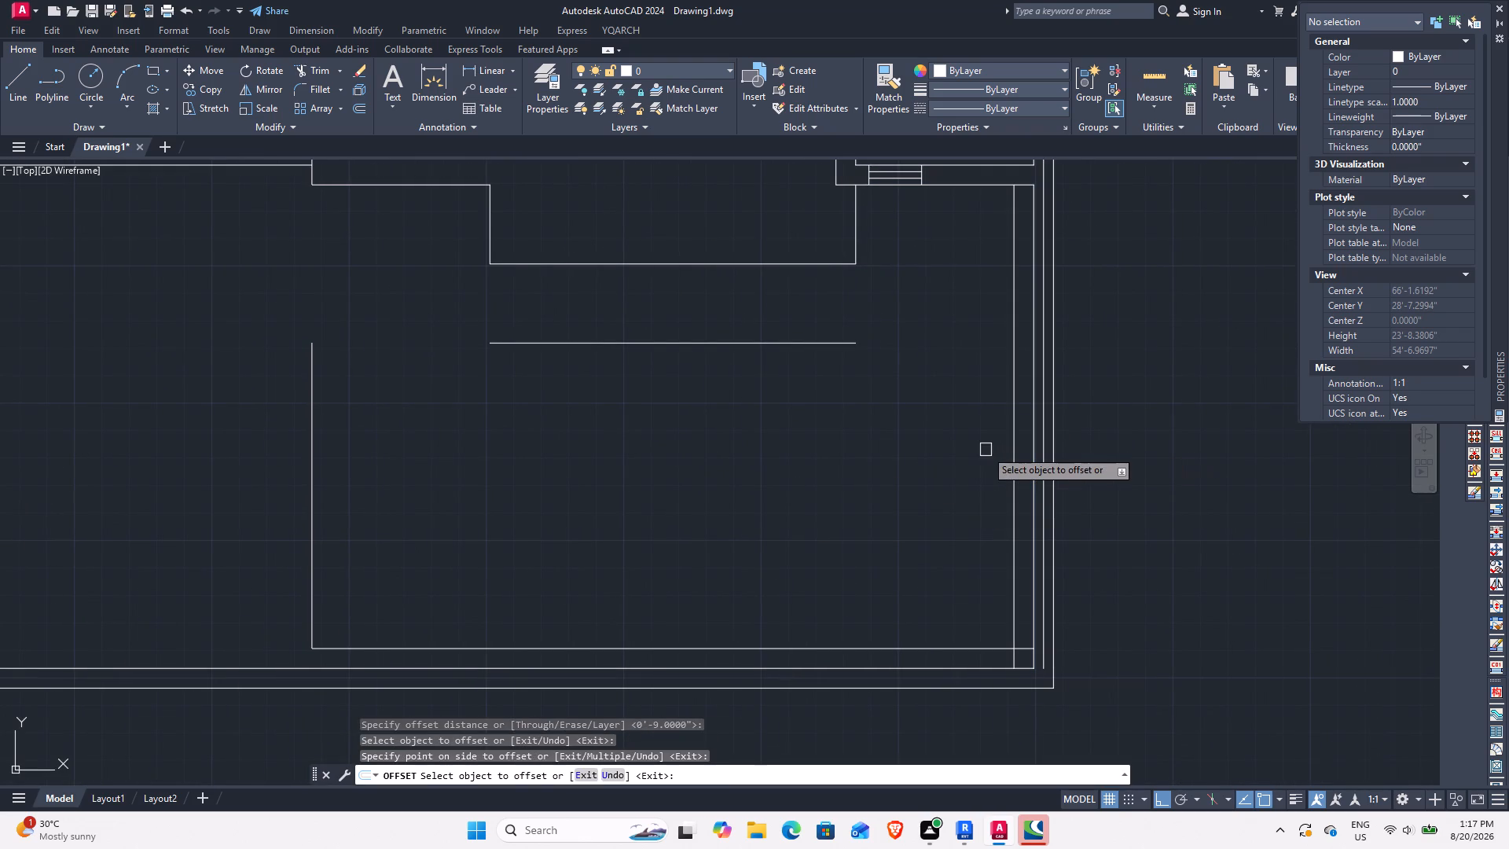
{"action": "key", "text": "space"}
Fillet the upper-right, lower-right and upper-left corners to close the four lines into a rectangle.
{"action": "type", "text": "F"}
{"action": "key", "text": "space"}
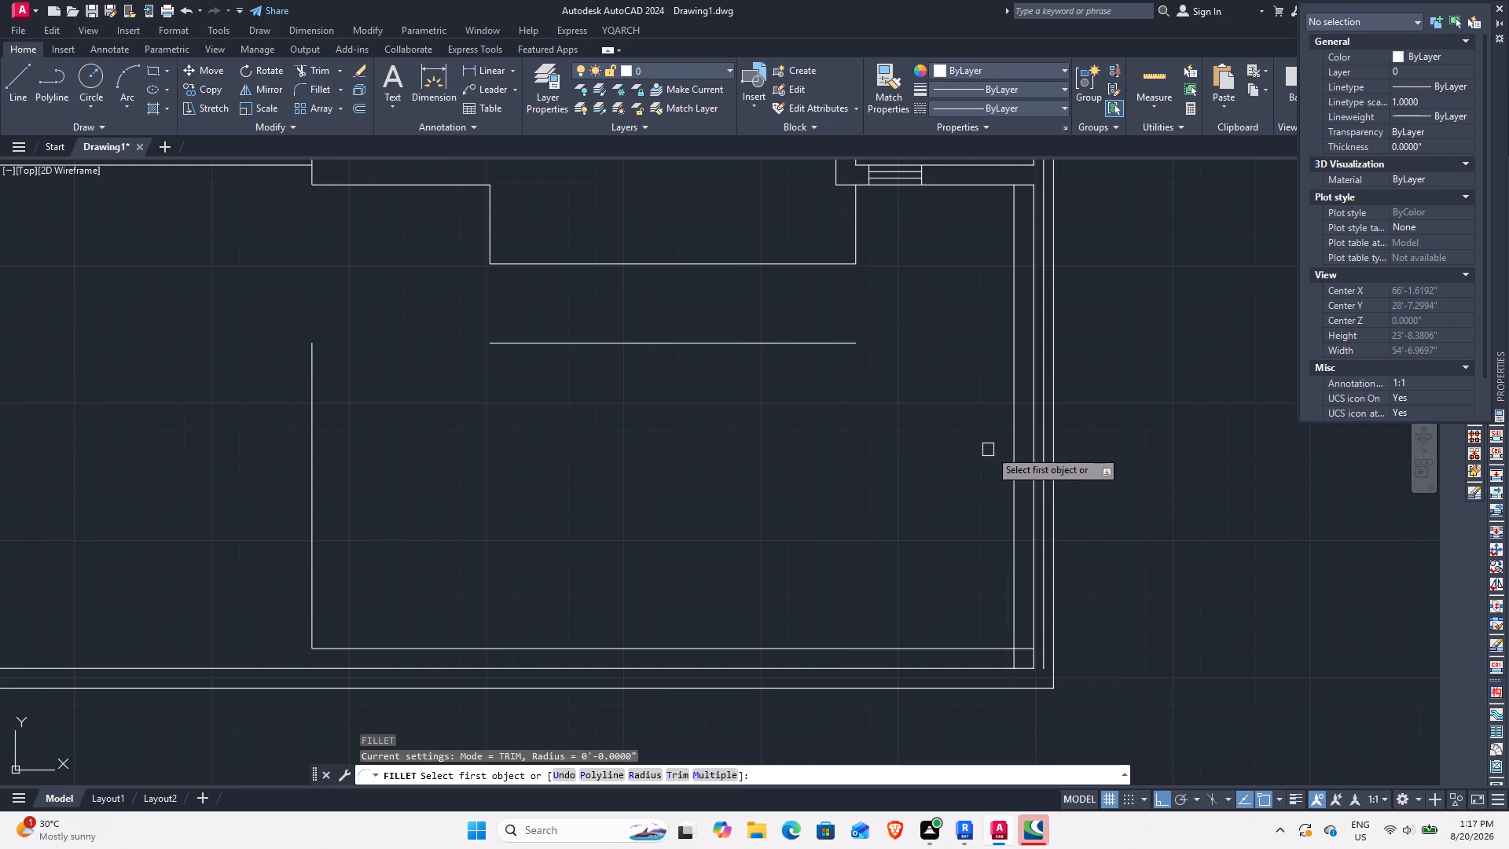
{"action": "left_click", "coordinate": [1012, 436]}
{"action": "left_click", "coordinate": [836, 340]}
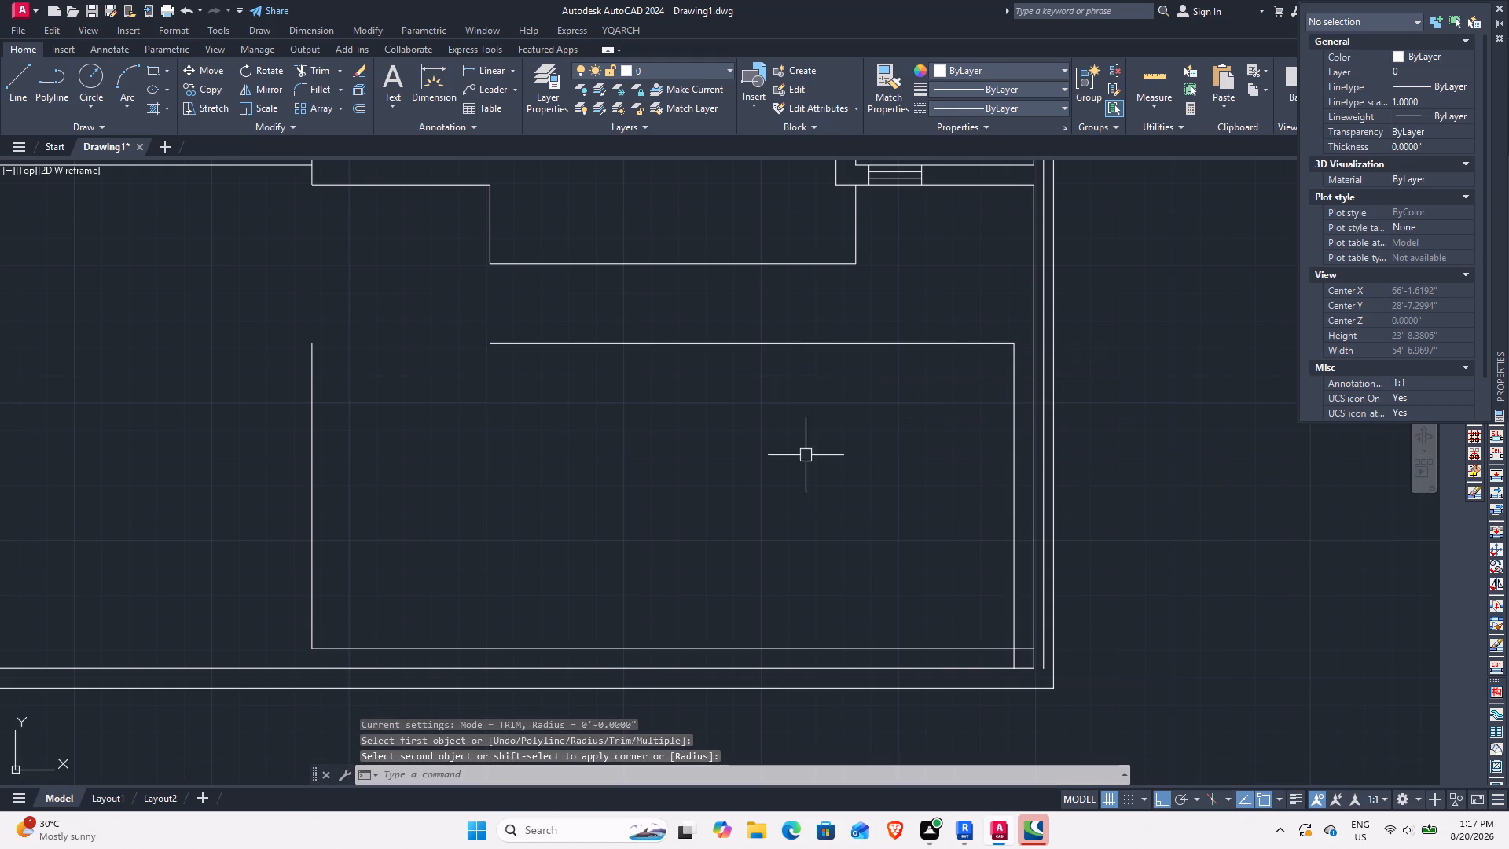
{"action": "key", "text": "space"}
{"action": "left_click", "coordinate": [978, 649]}
{"action": "left_click", "coordinate": [1013, 620]}
{"action": "middle_click_drag", "start_coordinate": [571, 494], "coordinate": [575, 494]}
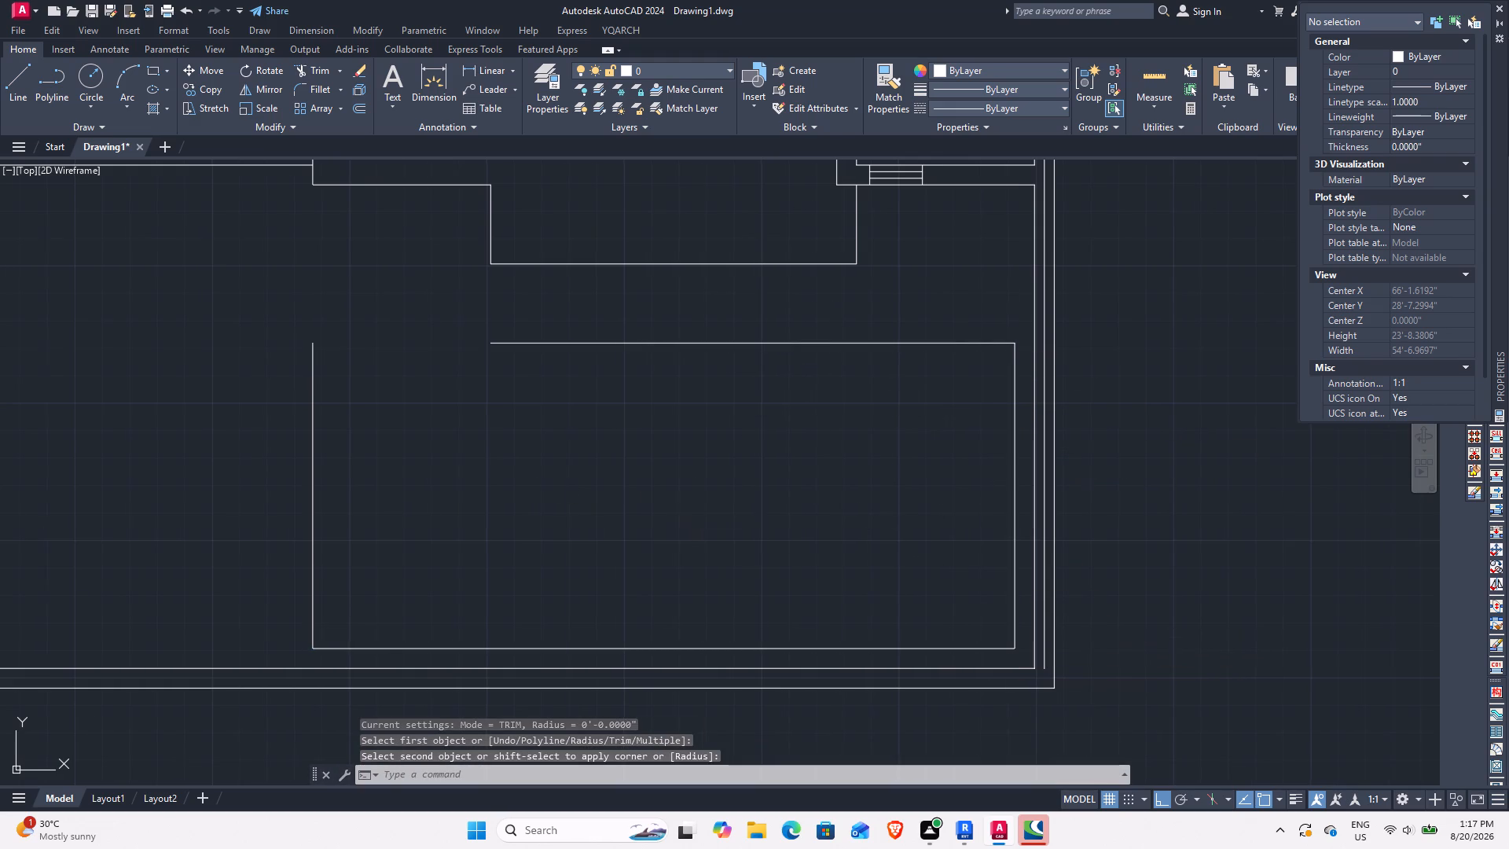
{"action": "middle_click_drag", "start_coordinate": [575, 494], "coordinate": [716, 505]}
{"action": "key", "text": "space"}
{"action": "left_click", "coordinate": [452, 443]}
{"action": "left_click", "coordinate": [707, 362]}
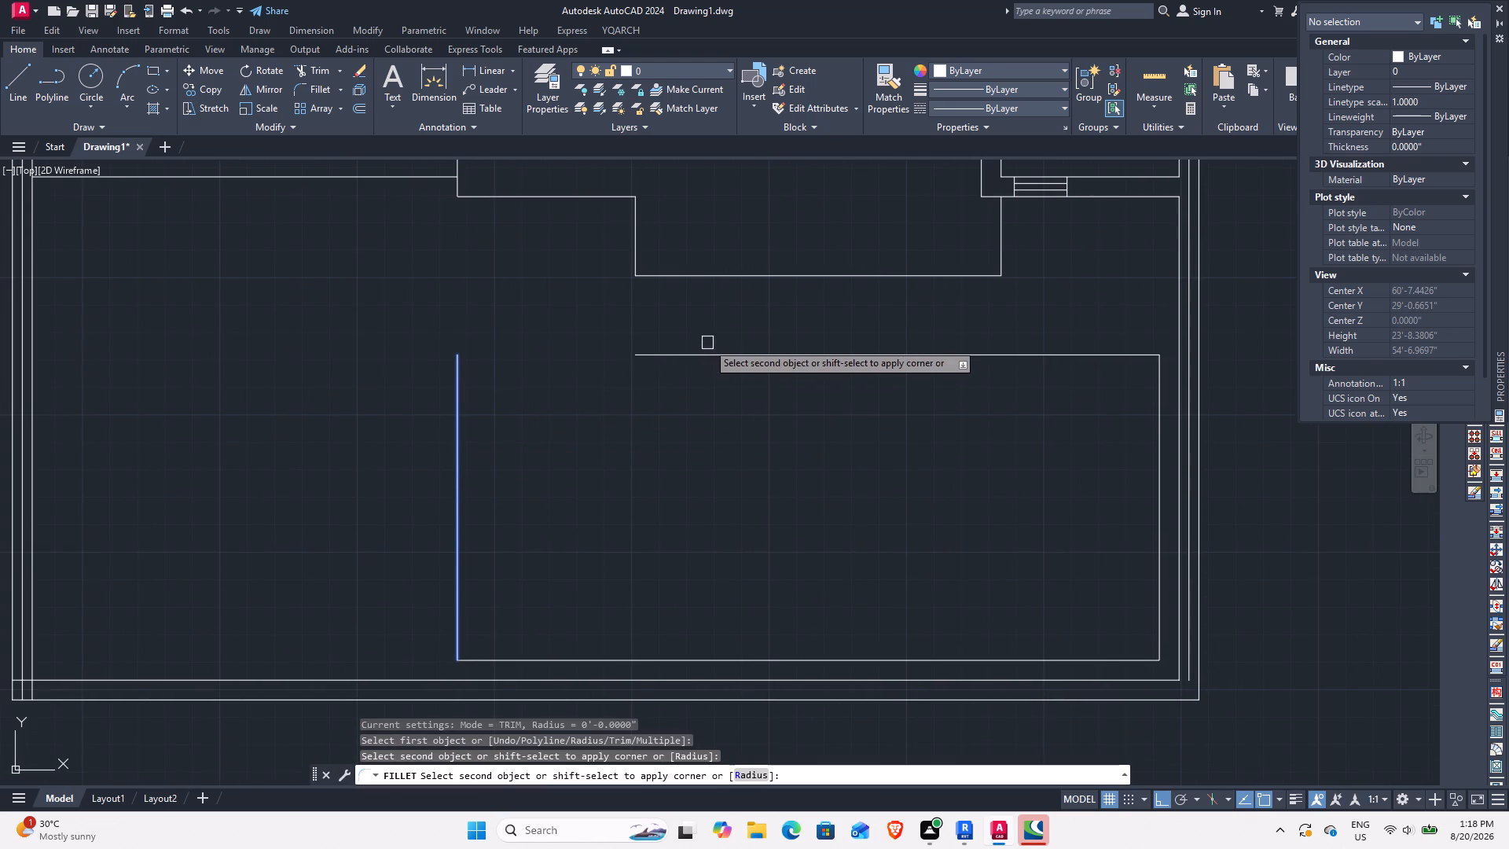
{"action": "left_click", "coordinate": [699, 351]}
{"action": "middle_click_drag", "start_coordinate": [637, 470], "coordinate": [892, 470]}
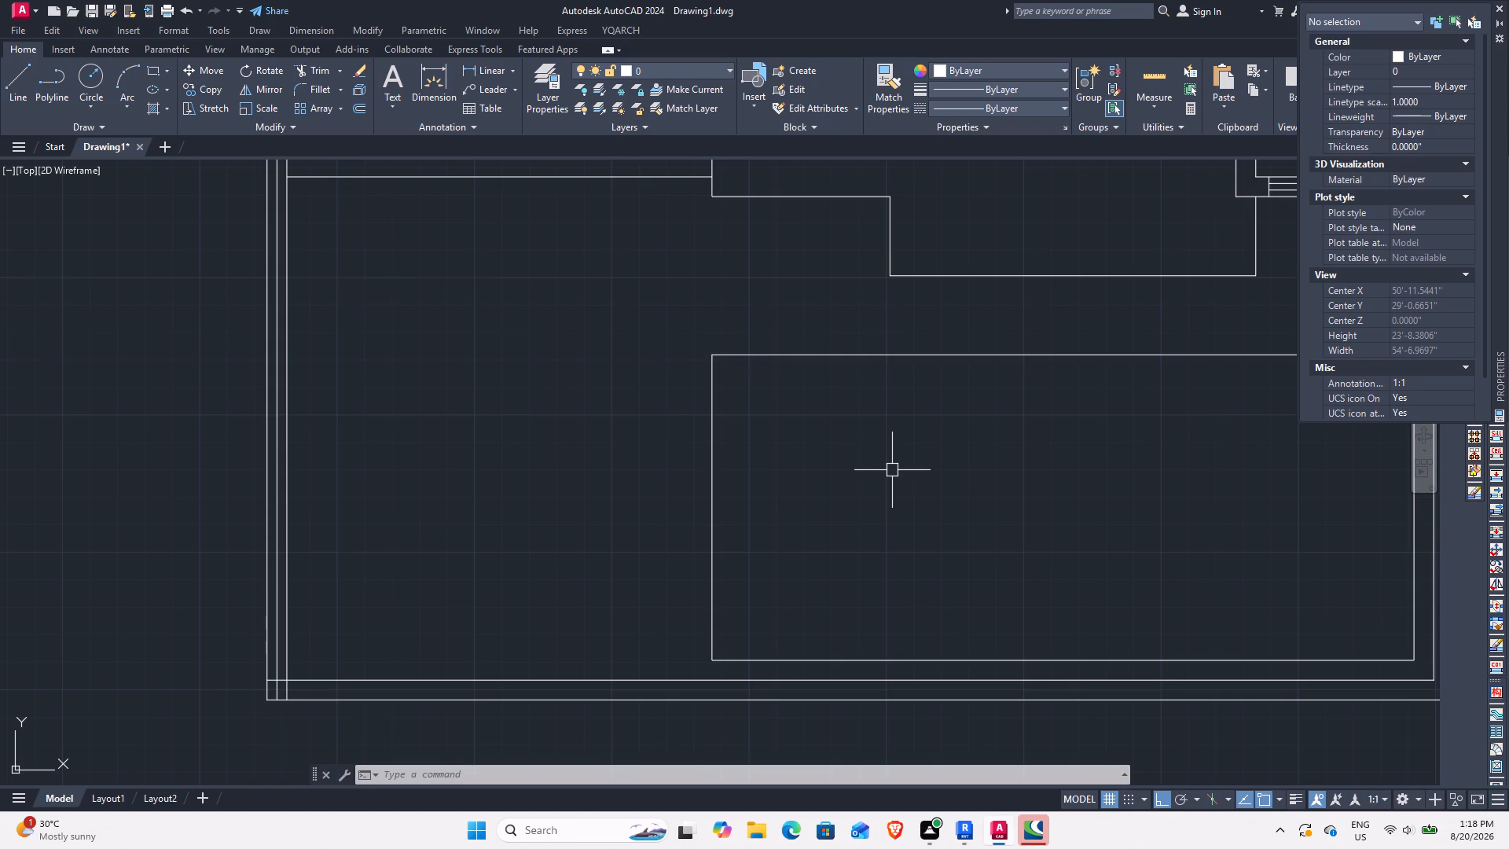
Offset the left and top edges of the front-area rectangle 2' inward.
{"action": "type", "text": "O"}
{"action": "key", "text": "space"}
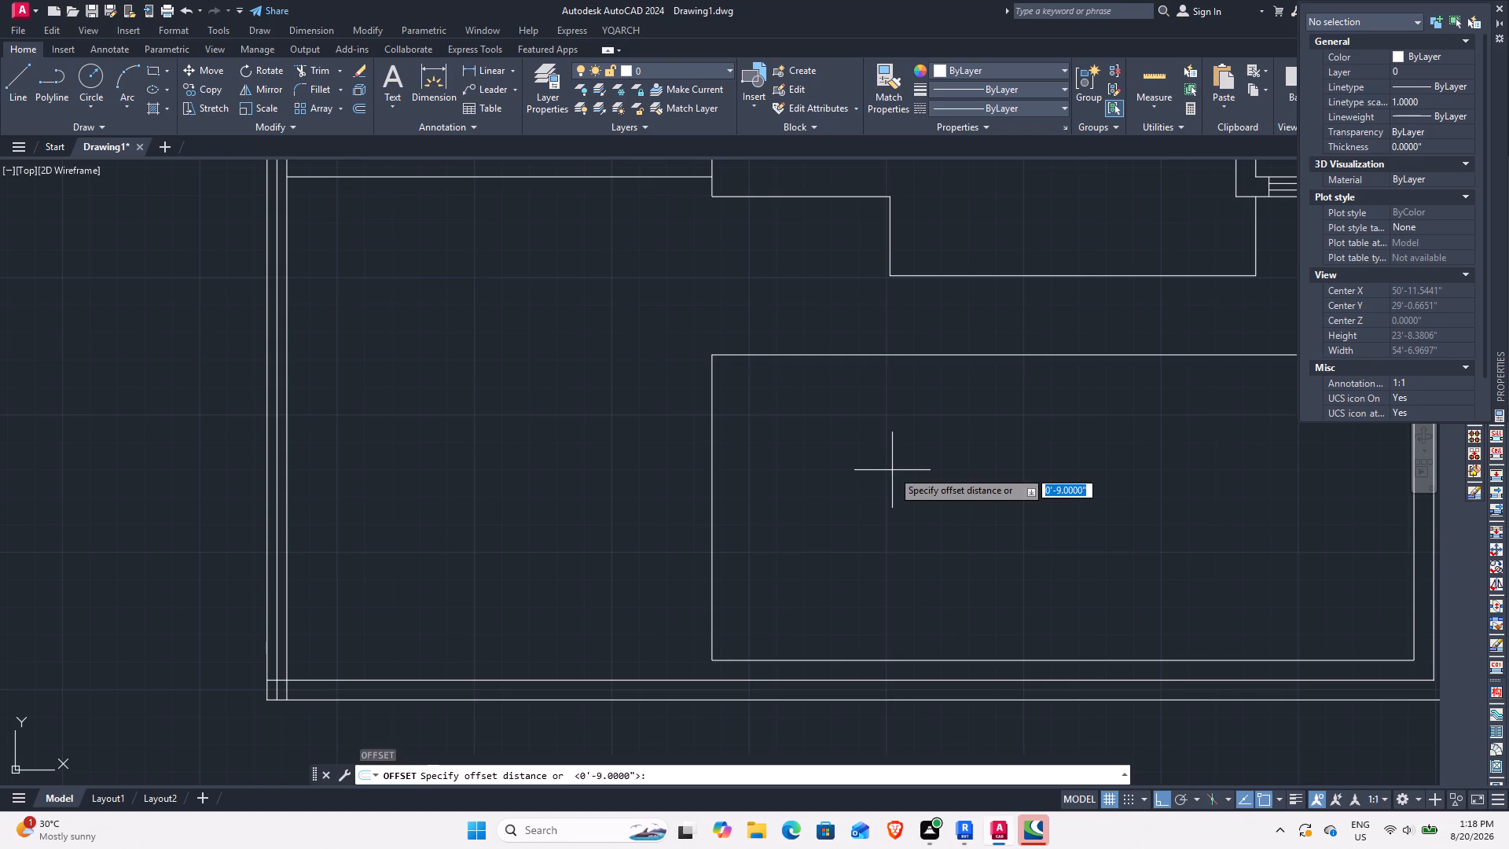
{"action": "type", "text": "2'"}
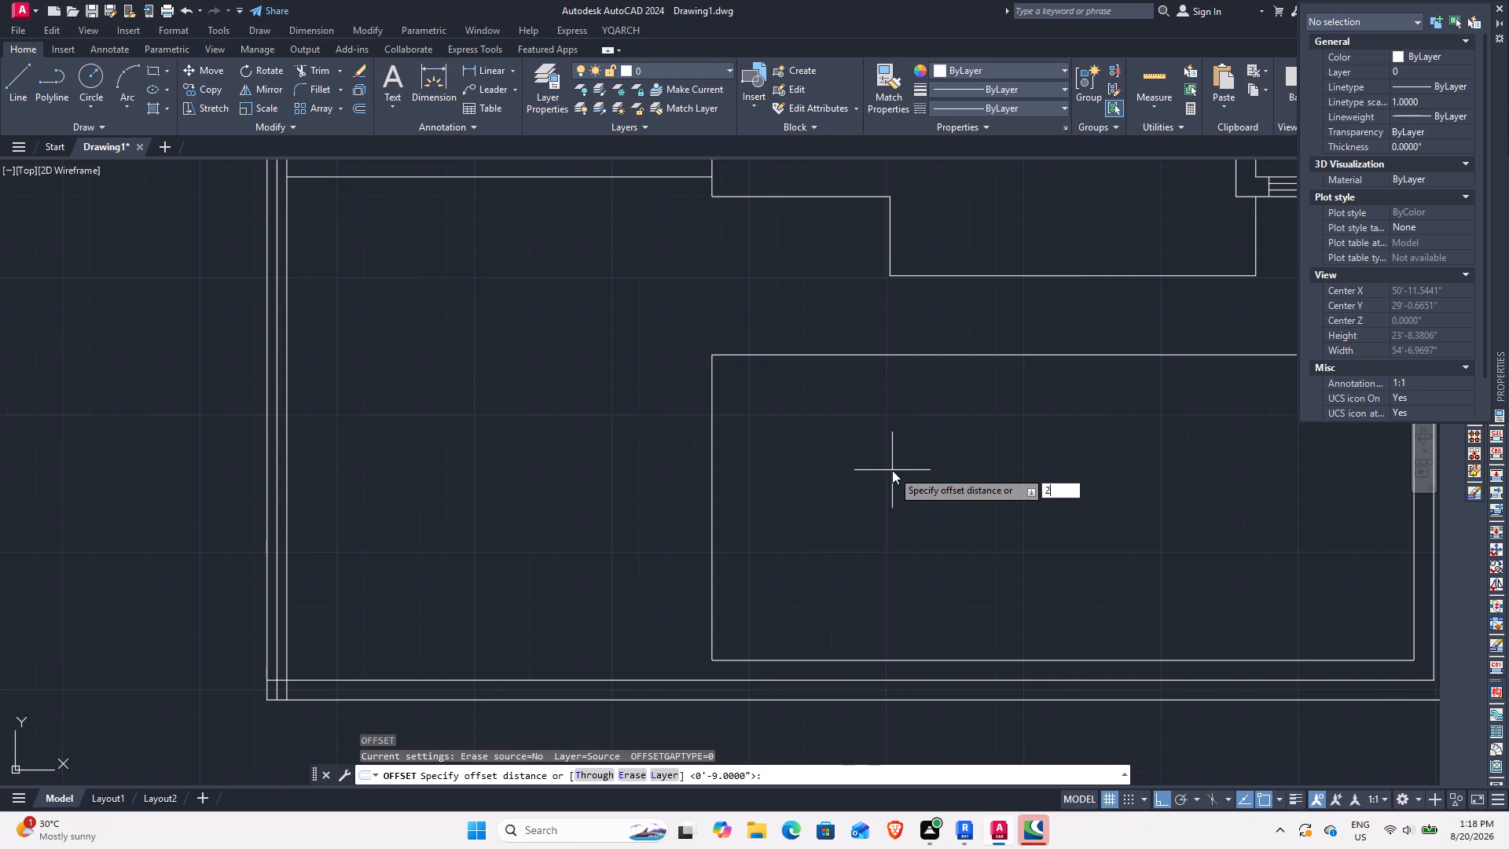
{"action": "key", "text": "Return"}
{"action": "left_click_drag", "start_coordinate": [715, 535], "coordinate": [729, 536]}
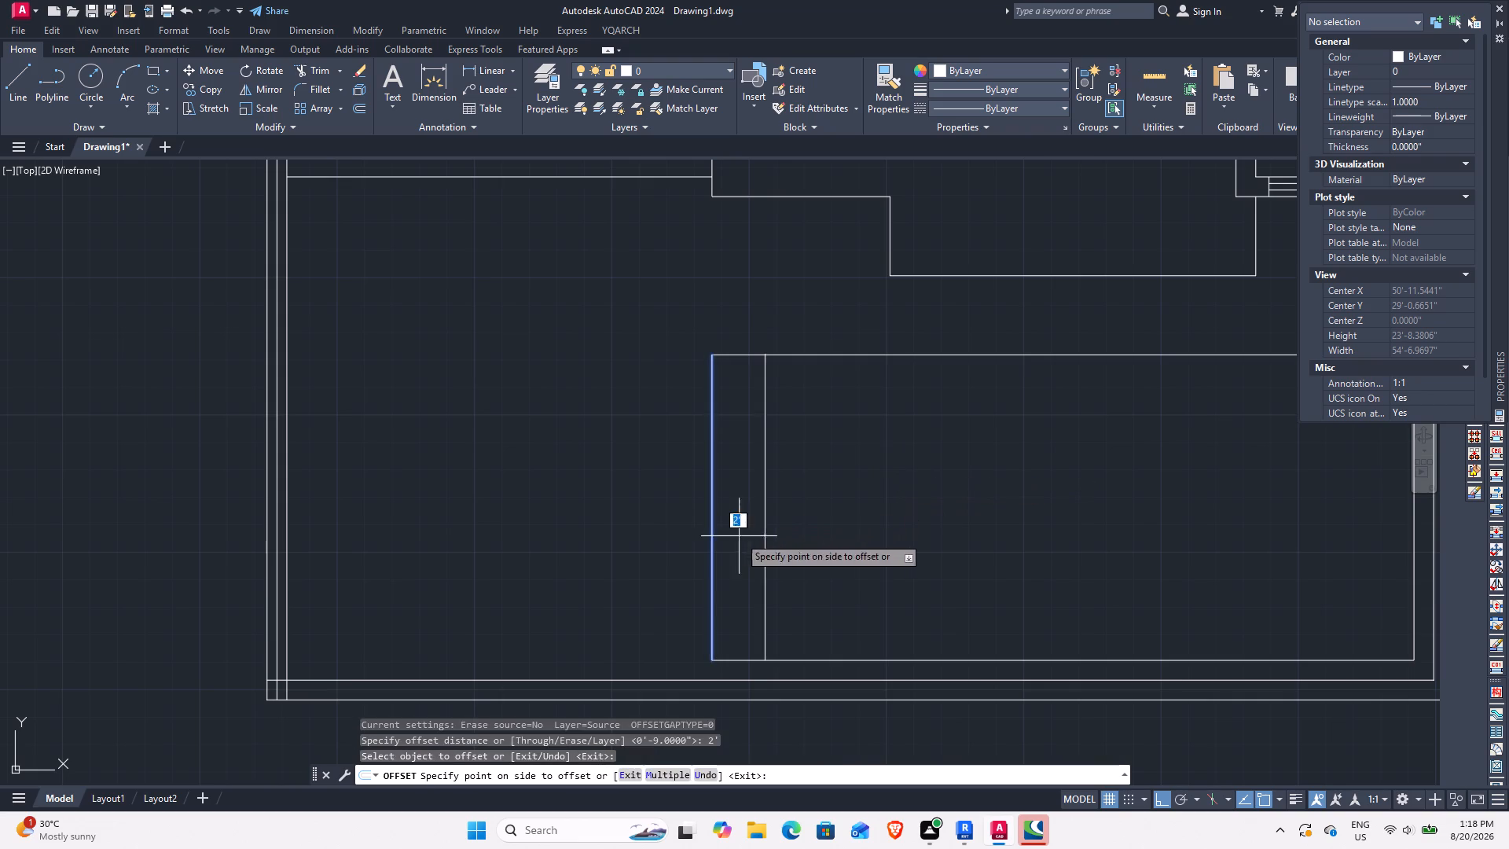
{"action": "left_click", "coordinate": [883, 527]}
{"action": "left_click", "coordinate": [949, 356]}
{"action": "left_click", "coordinate": [945, 468]}
{"action": "middle_click_drag", "start_coordinate": [960, 471], "coordinate": [747, 503]}
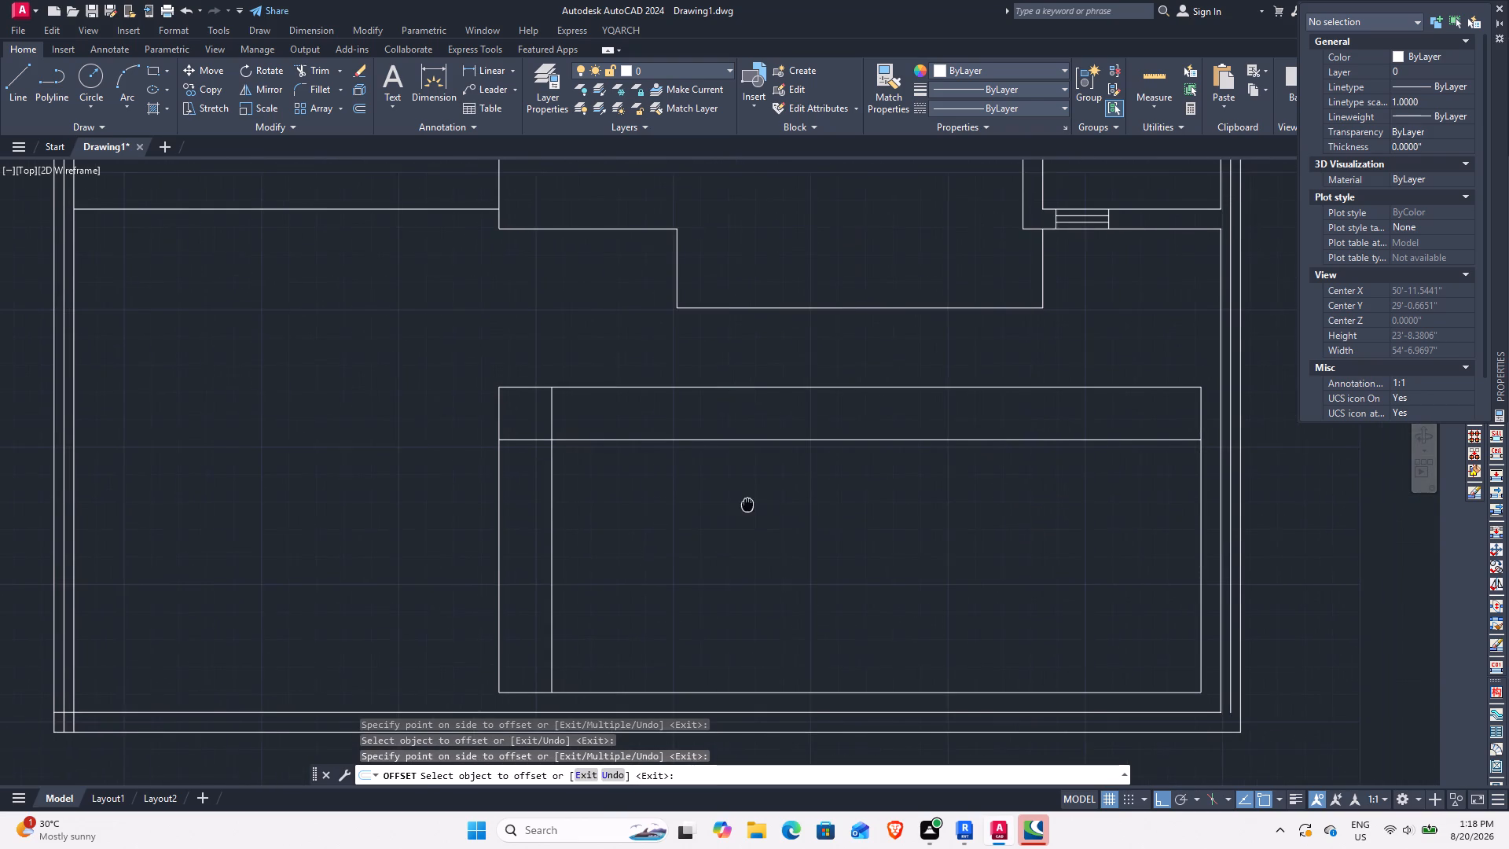
{"action": "middle_click_drag", "start_coordinate": [747, 503], "coordinate": [744, 503]}
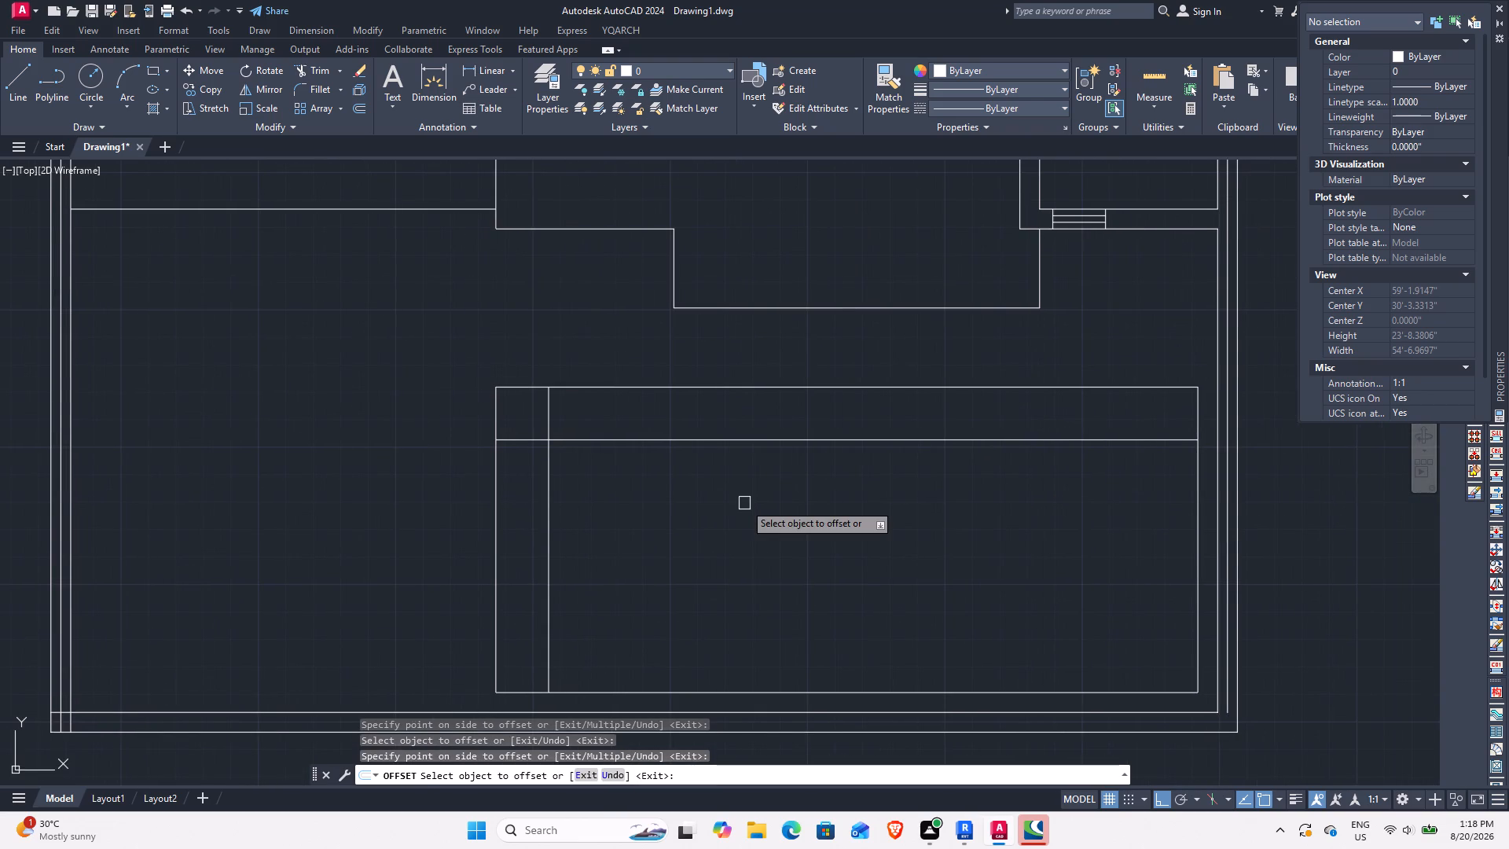
{"action": "key", "text": "space"}
Offset the bottom and right edges of the front-area rectangle 1' inward.
{"action": "key", "text": "space"}
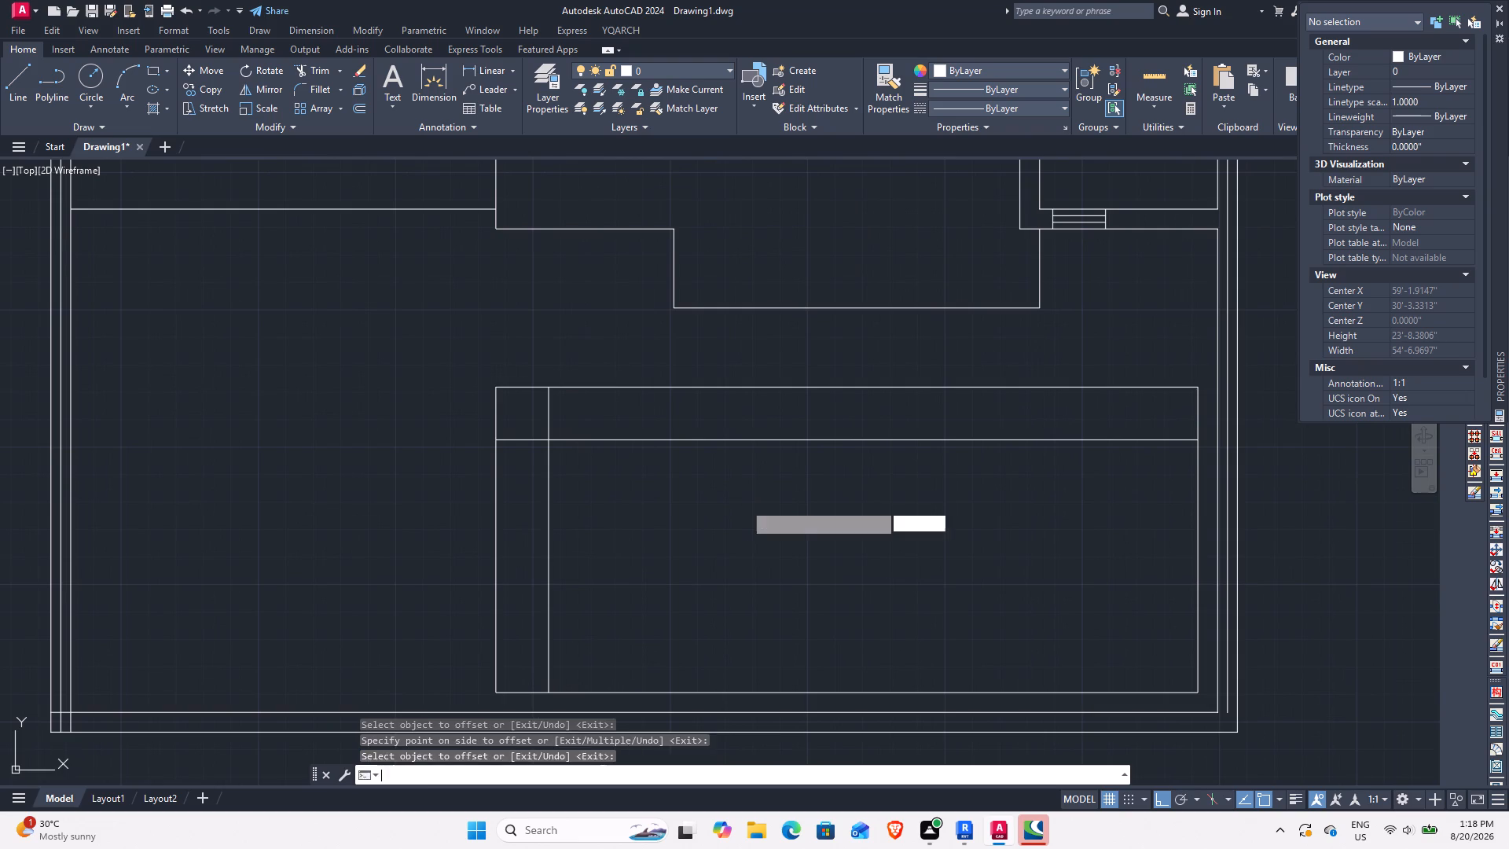
{"action": "type", "text": "1'"}
{"action": "key", "text": "Return"}
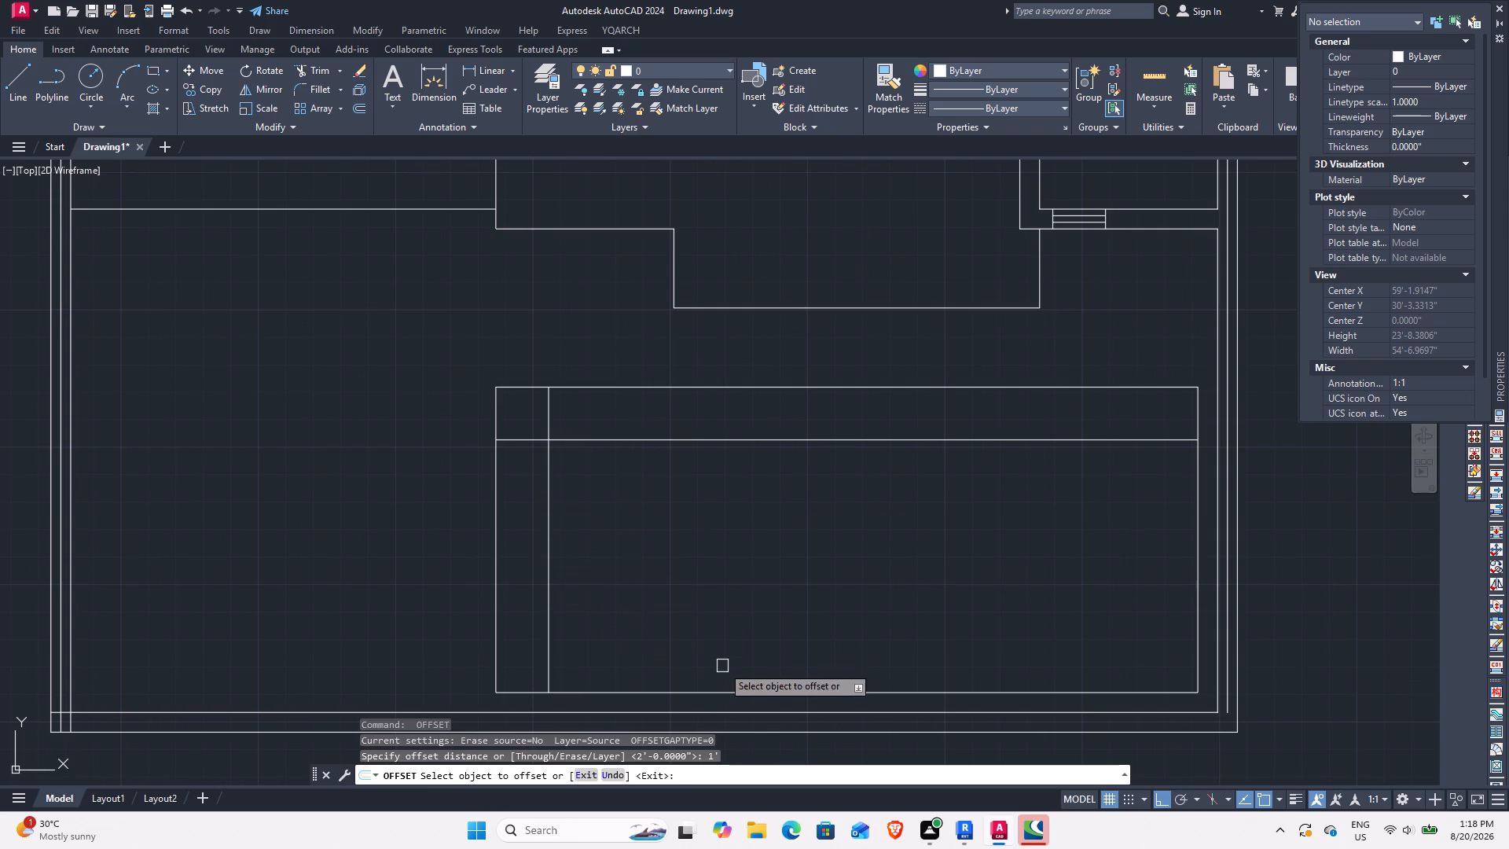
{"action": "left_click", "coordinate": [714, 687]}
{"action": "left_click", "coordinate": [714, 646]}
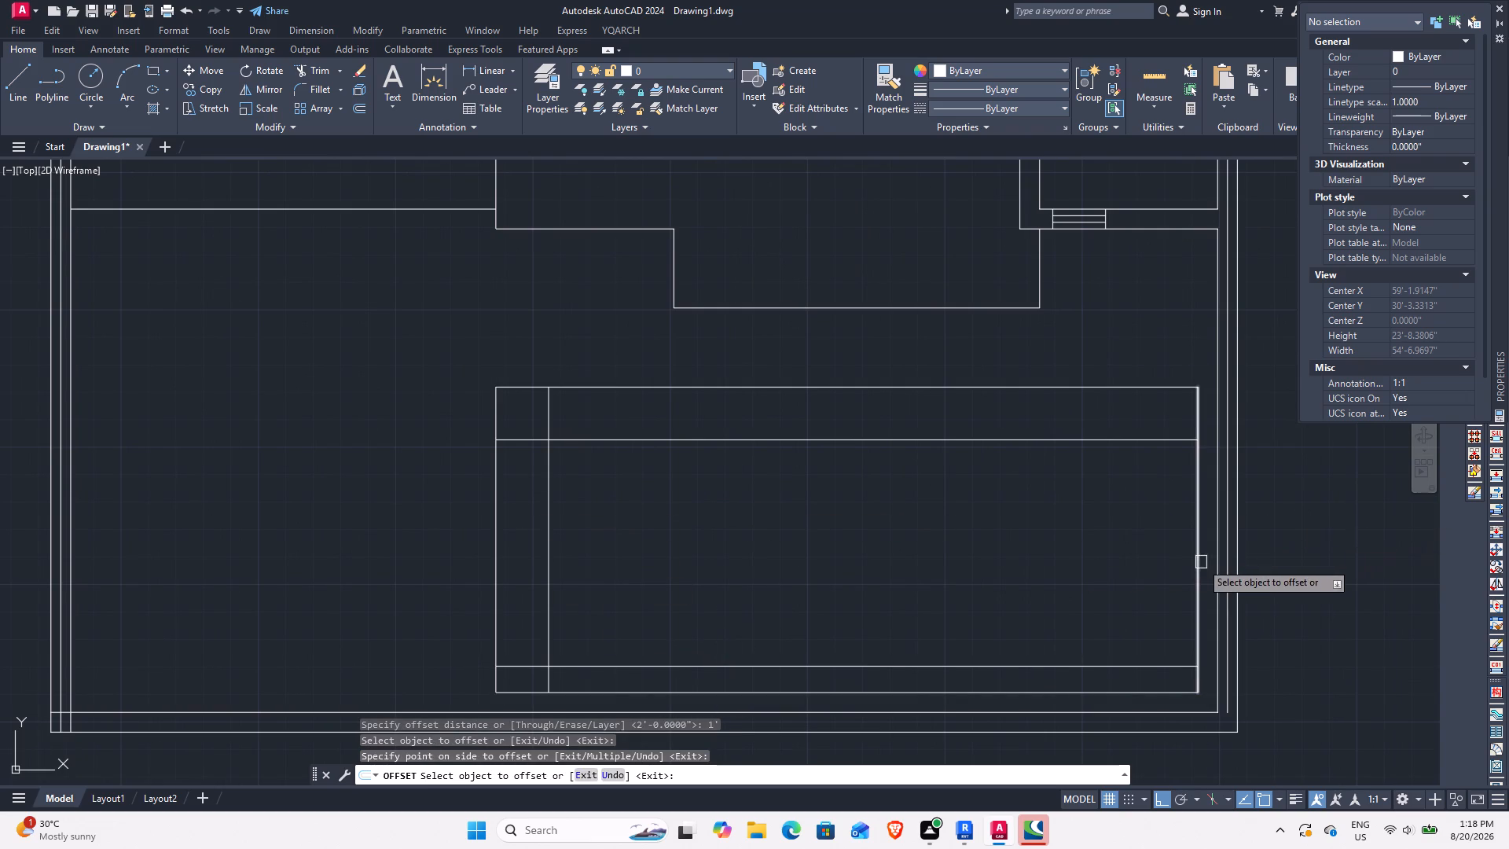
{"action": "left_click", "coordinate": [1201, 562]}
{"action": "left_click", "coordinate": [1074, 562]}
{"action": "key", "text": "space"}
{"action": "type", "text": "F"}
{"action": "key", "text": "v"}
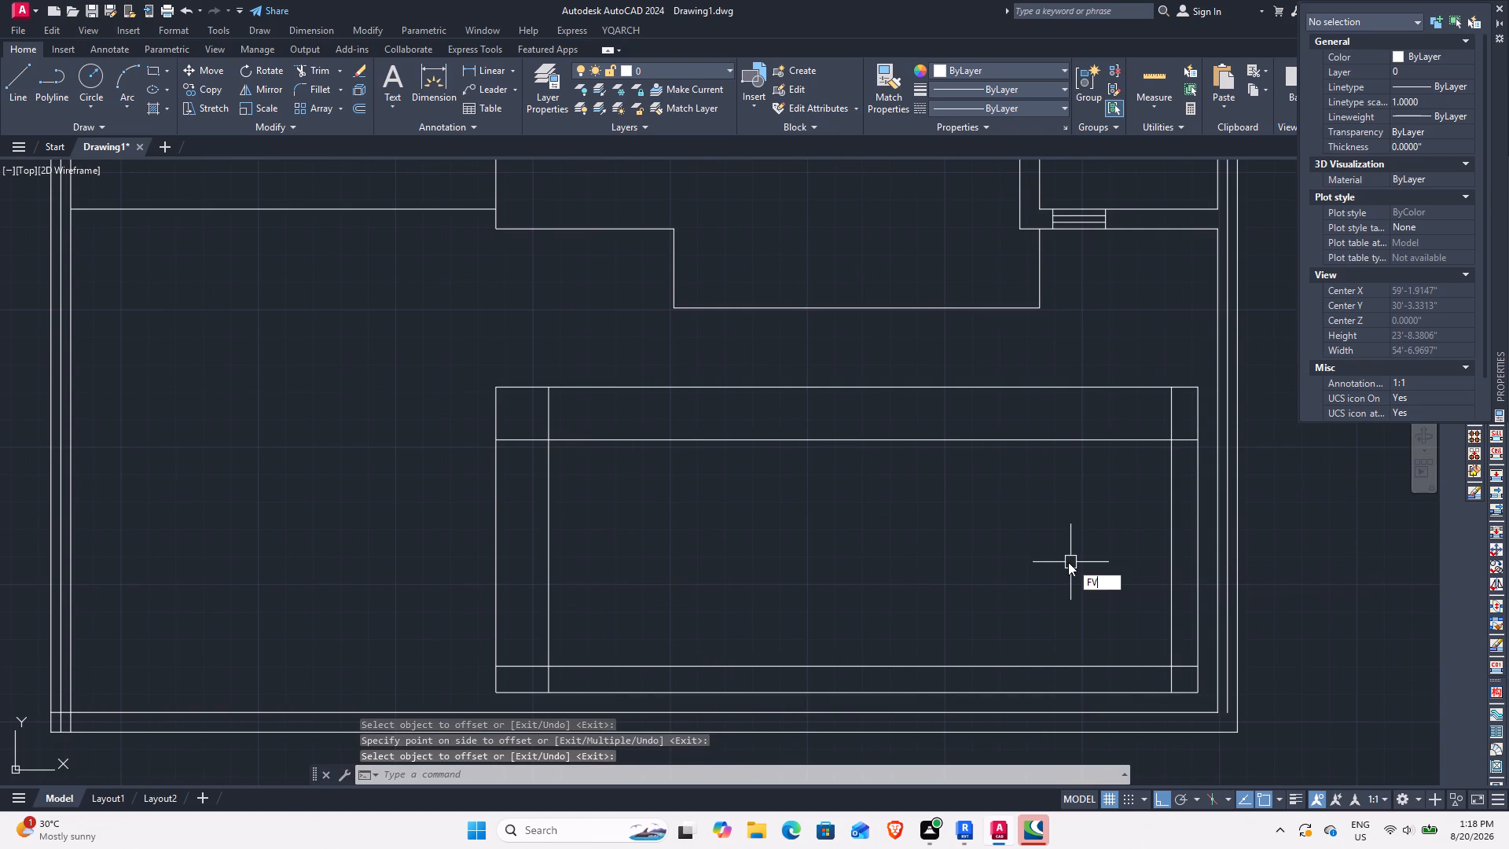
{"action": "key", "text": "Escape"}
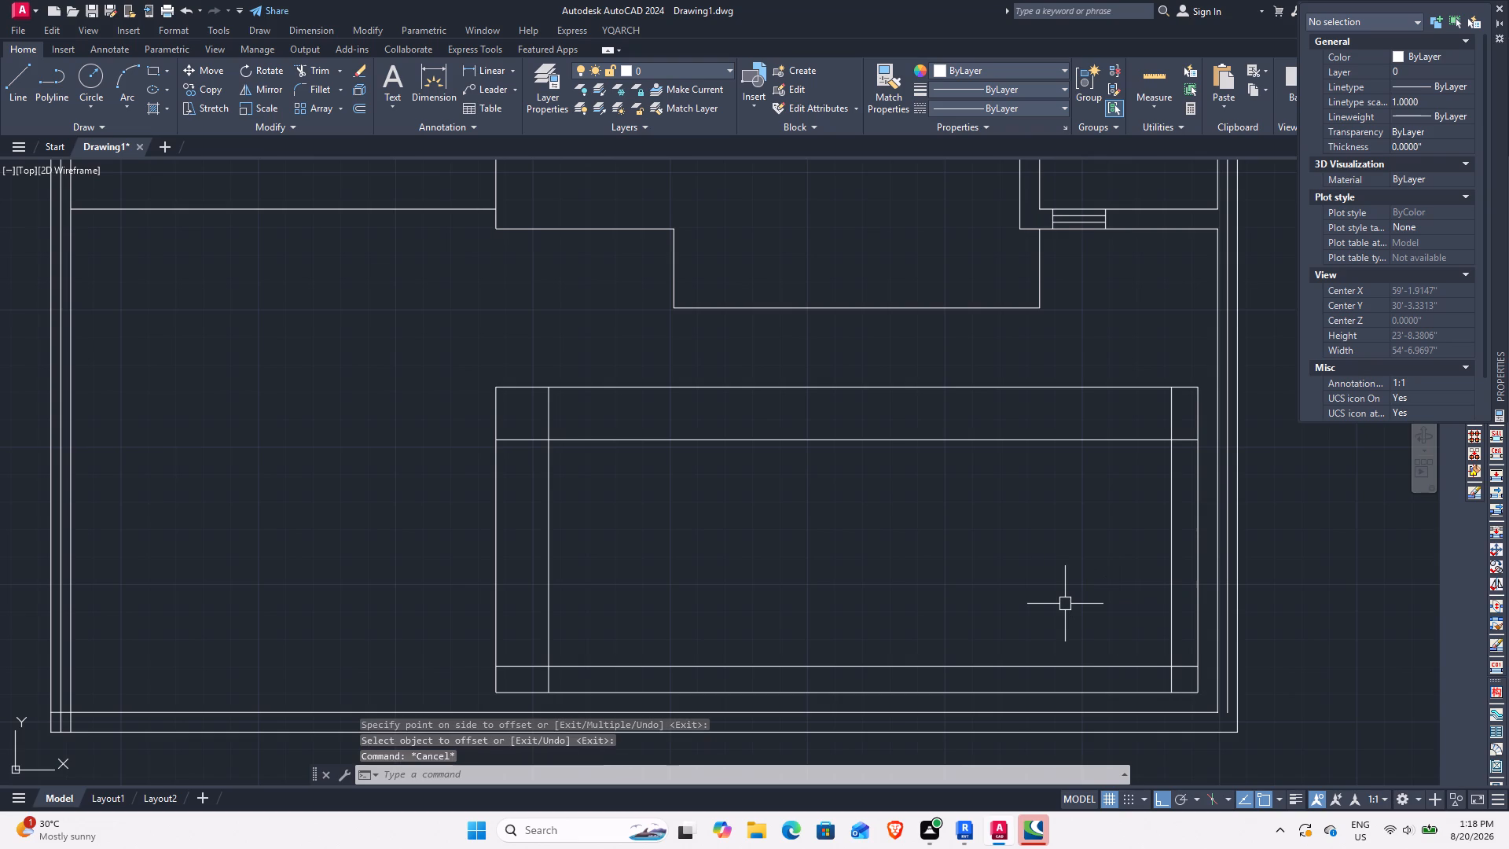
Fillet all four corners of the inset lines with zero radius to close the inner rectangle of the front area.
{"action": "type", "text": "F"}
{"action": "key", "text": "space"}
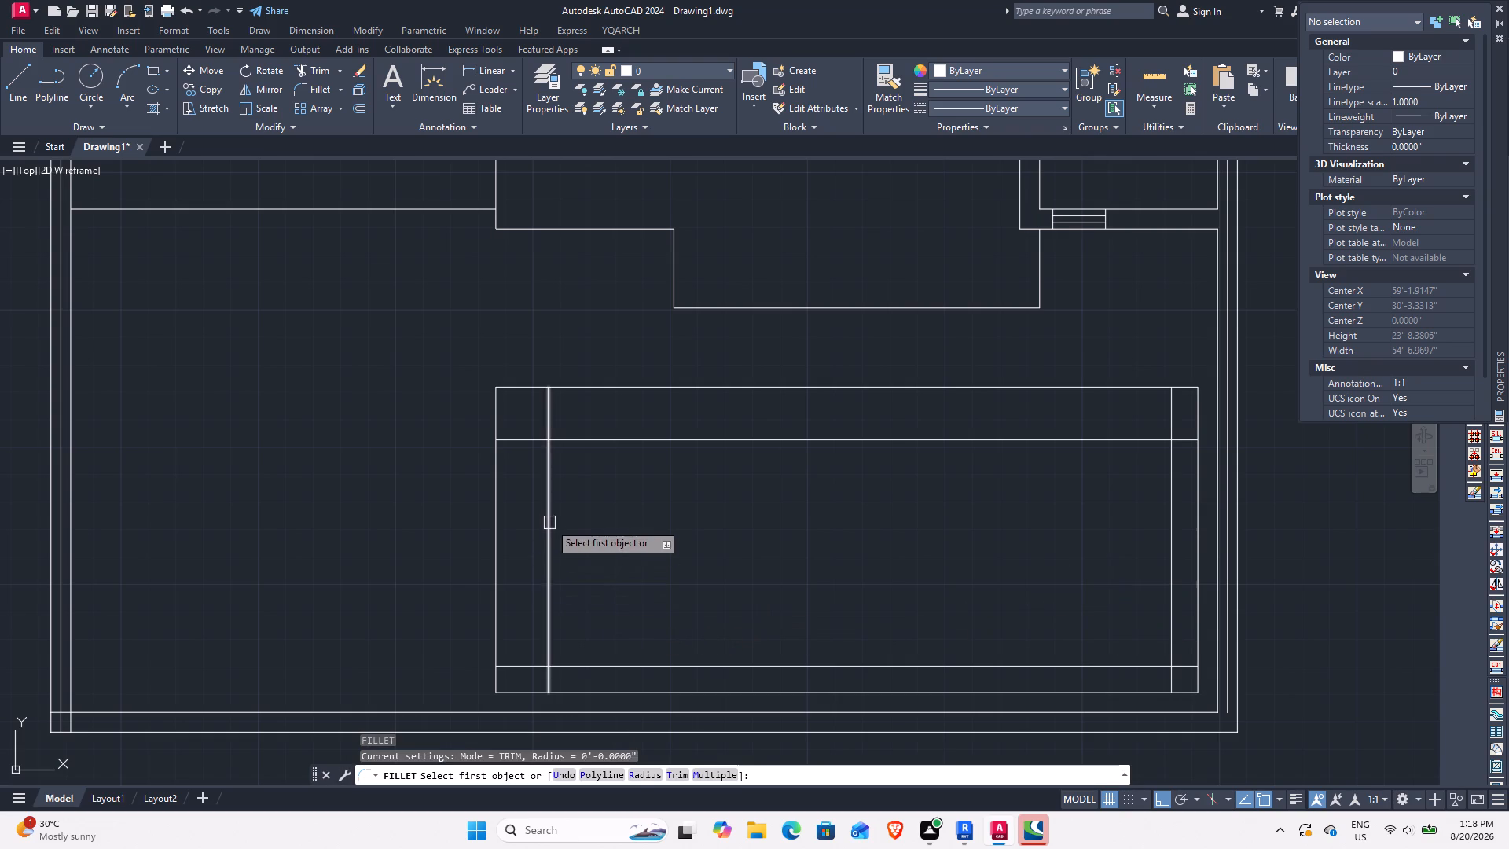
{"action": "left_click", "coordinate": [549, 521]}
{"action": "left_click", "coordinate": [588, 446]}
{"action": "key", "text": "space"}
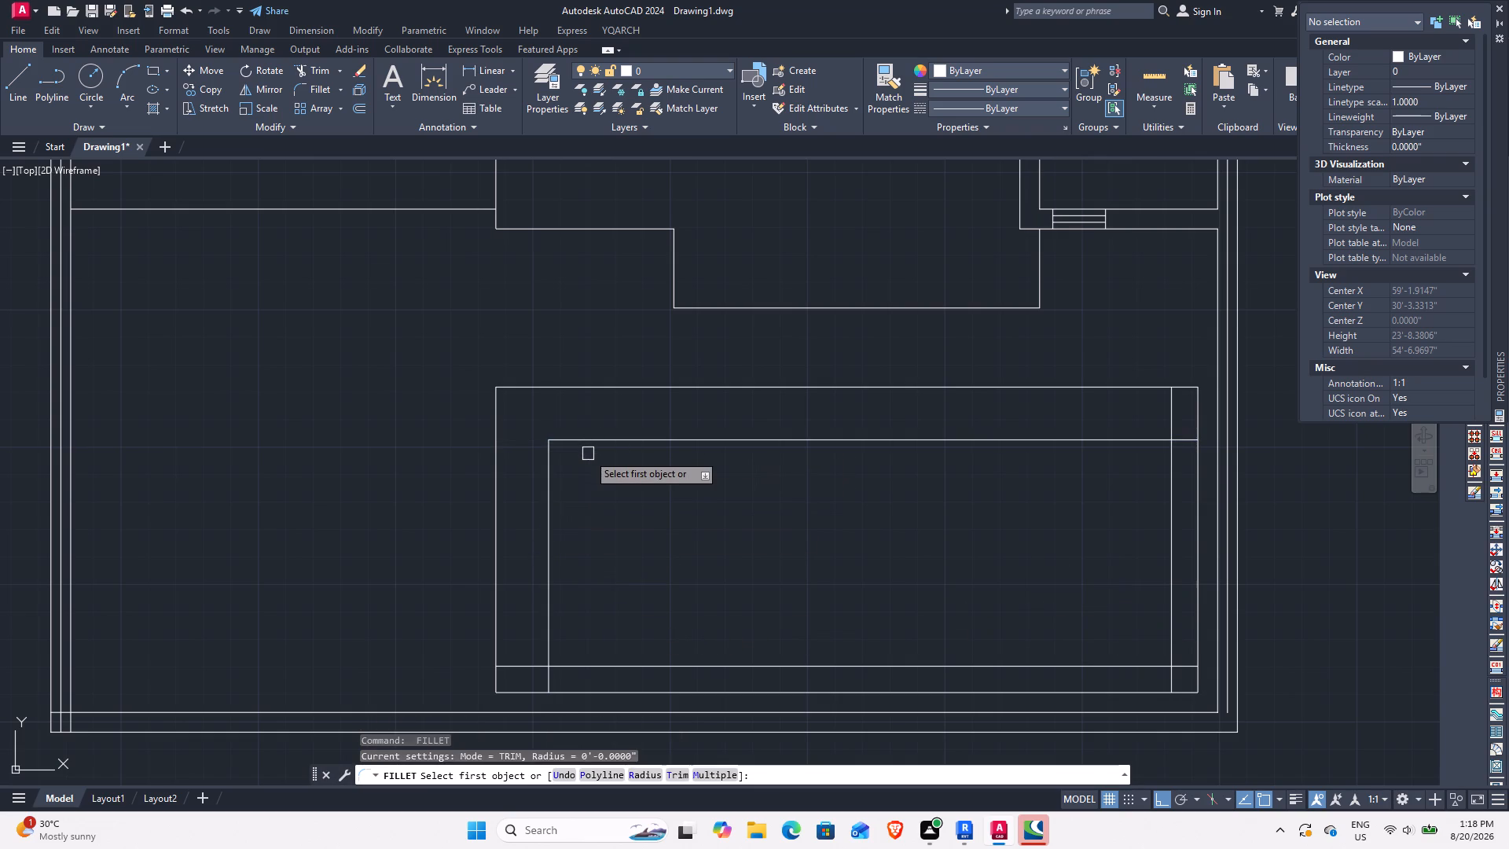
{"action": "type", "text": "M"}
{"action": "key", "text": "space"}
{"action": "left_click", "coordinate": [582, 667]}
{"action": "left_click", "coordinate": [550, 639]}
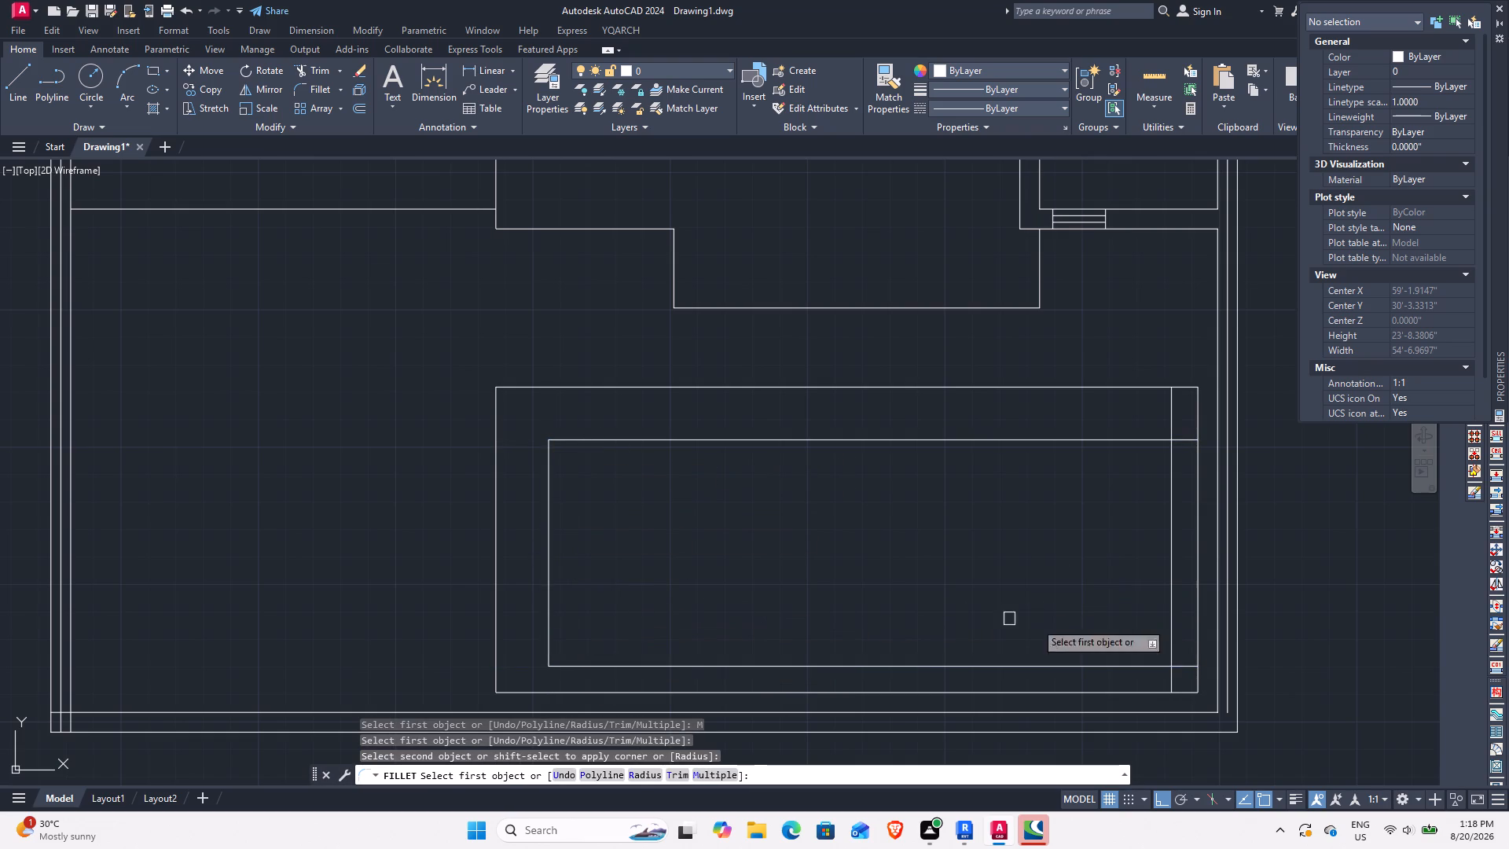
{"action": "left_click", "coordinate": [1140, 664]}
{"action": "left_click", "coordinate": [1175, 631]}
{"action": "left_click", "coordinate": [1175, 491]}
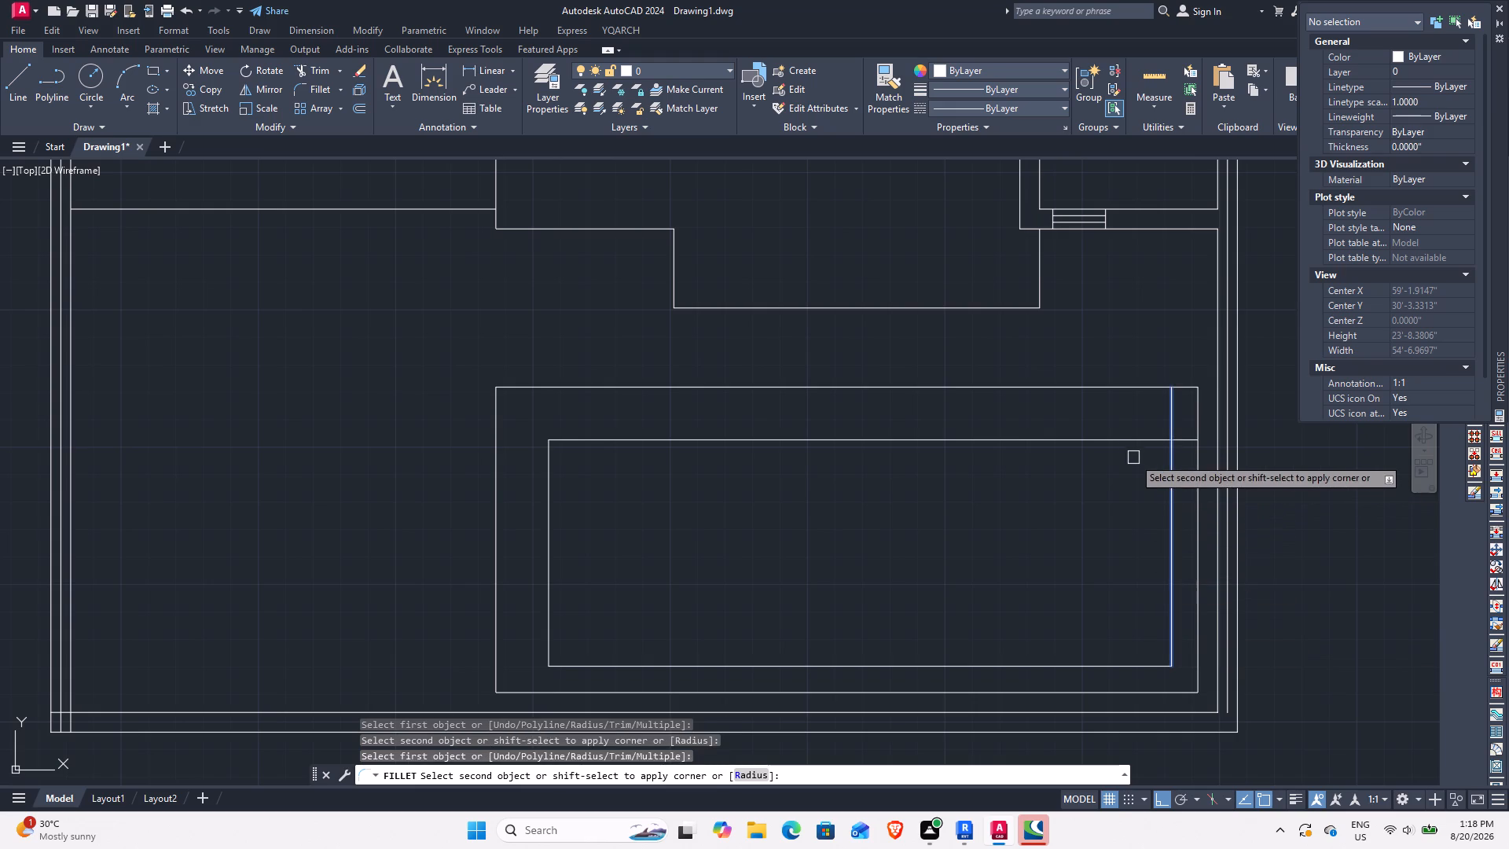
{"action": "left_click", "coordinate": [1124, 443]}
{"action": "scroll", "coordinate": [981, 594], "scroll_direction": "down", "scroll_amount": 2}
{"action": "key", "text": "Escape"}
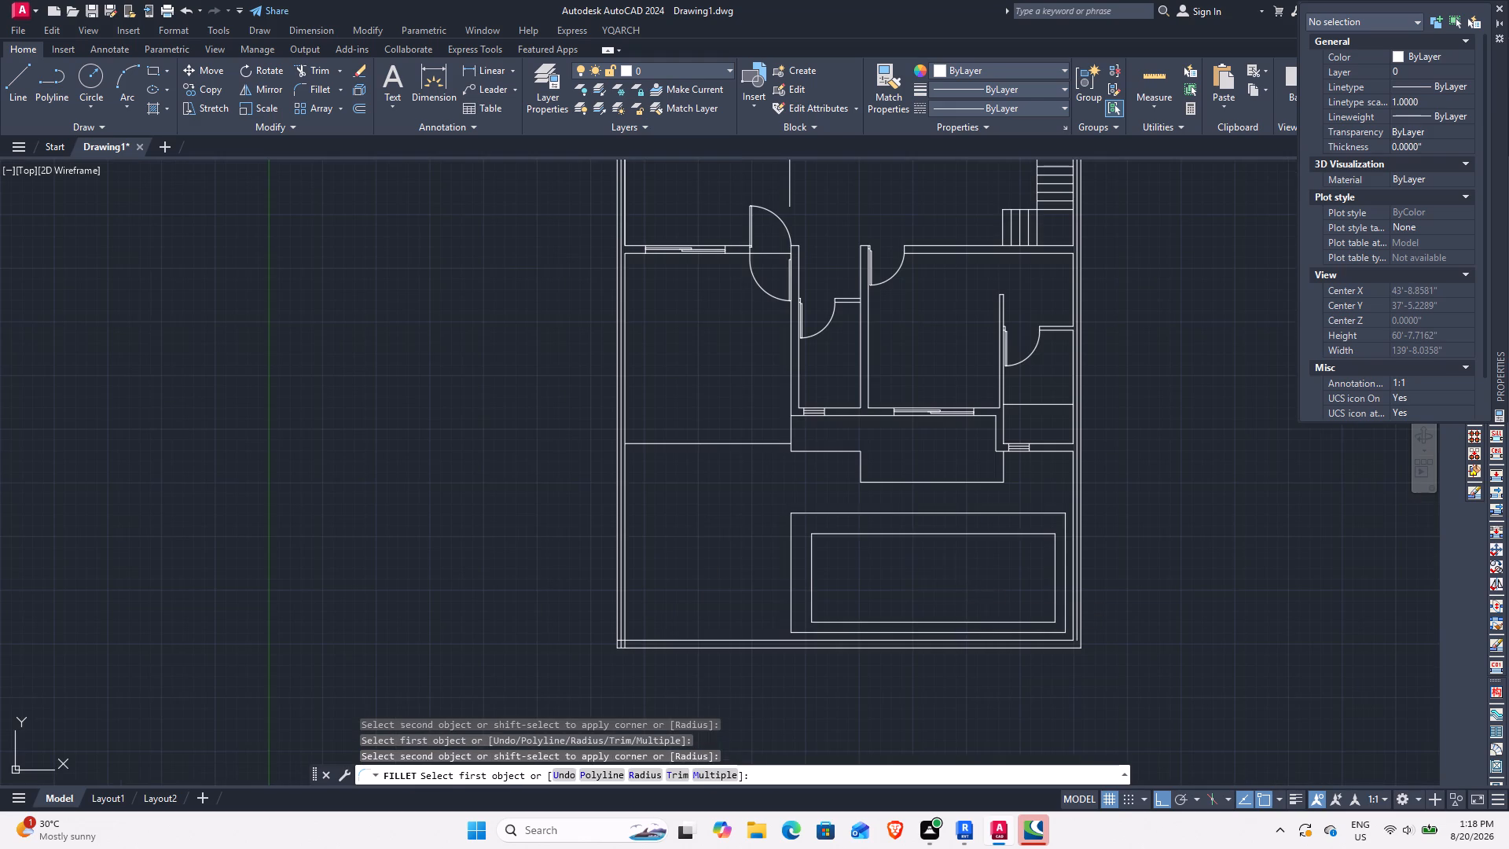
Draw a short line across the front boundary wall's thickness, aligned with the left edge of the outer front-area rectangle.
{"action": "middle_click_drag", "start_coordinate": [1052, 532], "coordinate": [1074, 521]}
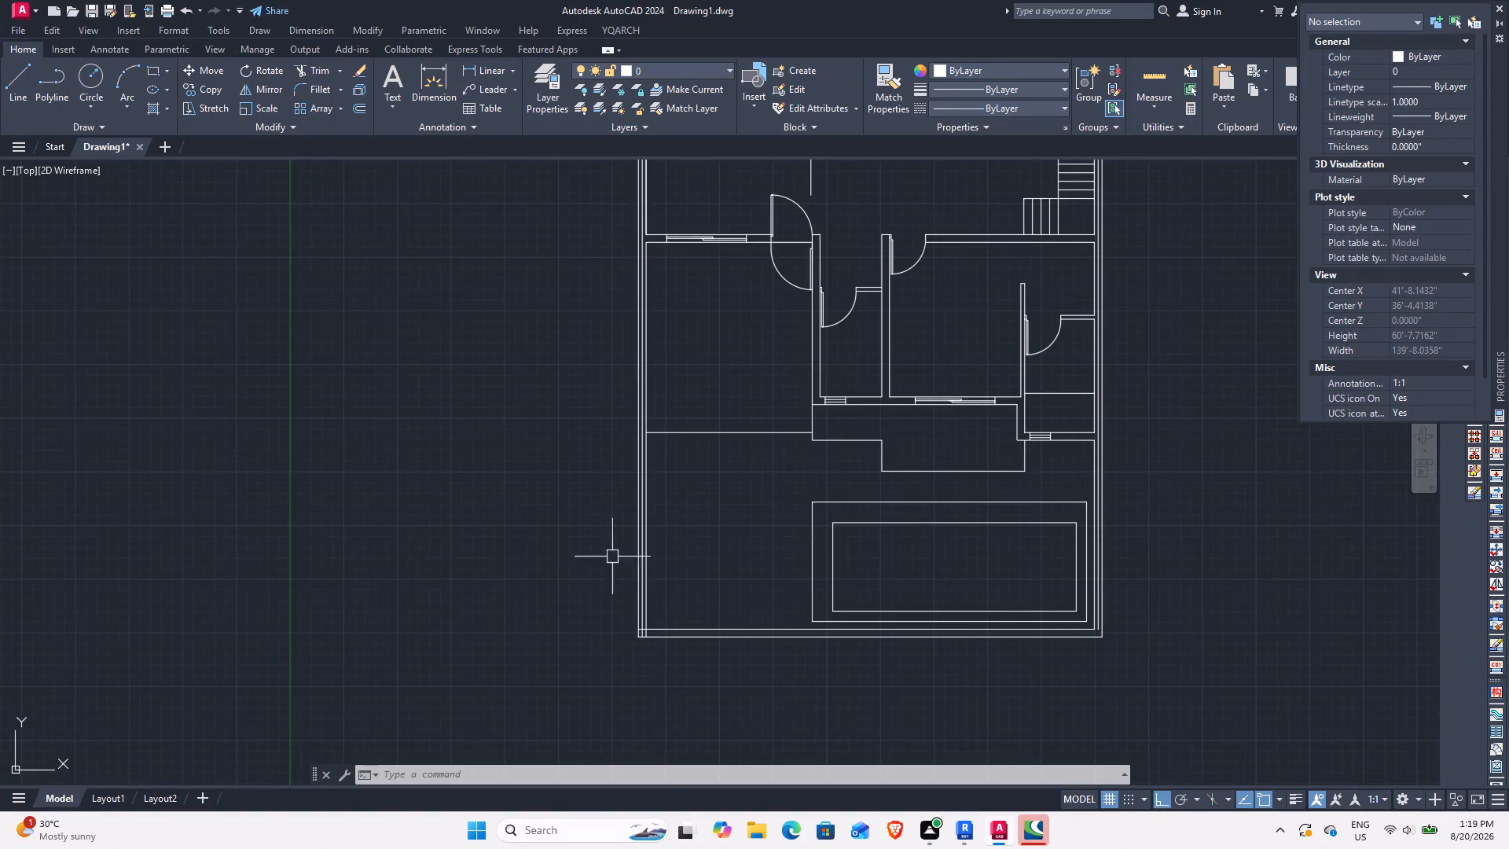
{"action": "middle_click_drag", "start_coordinate": [817, 569], "coordinate": [848, 519]}
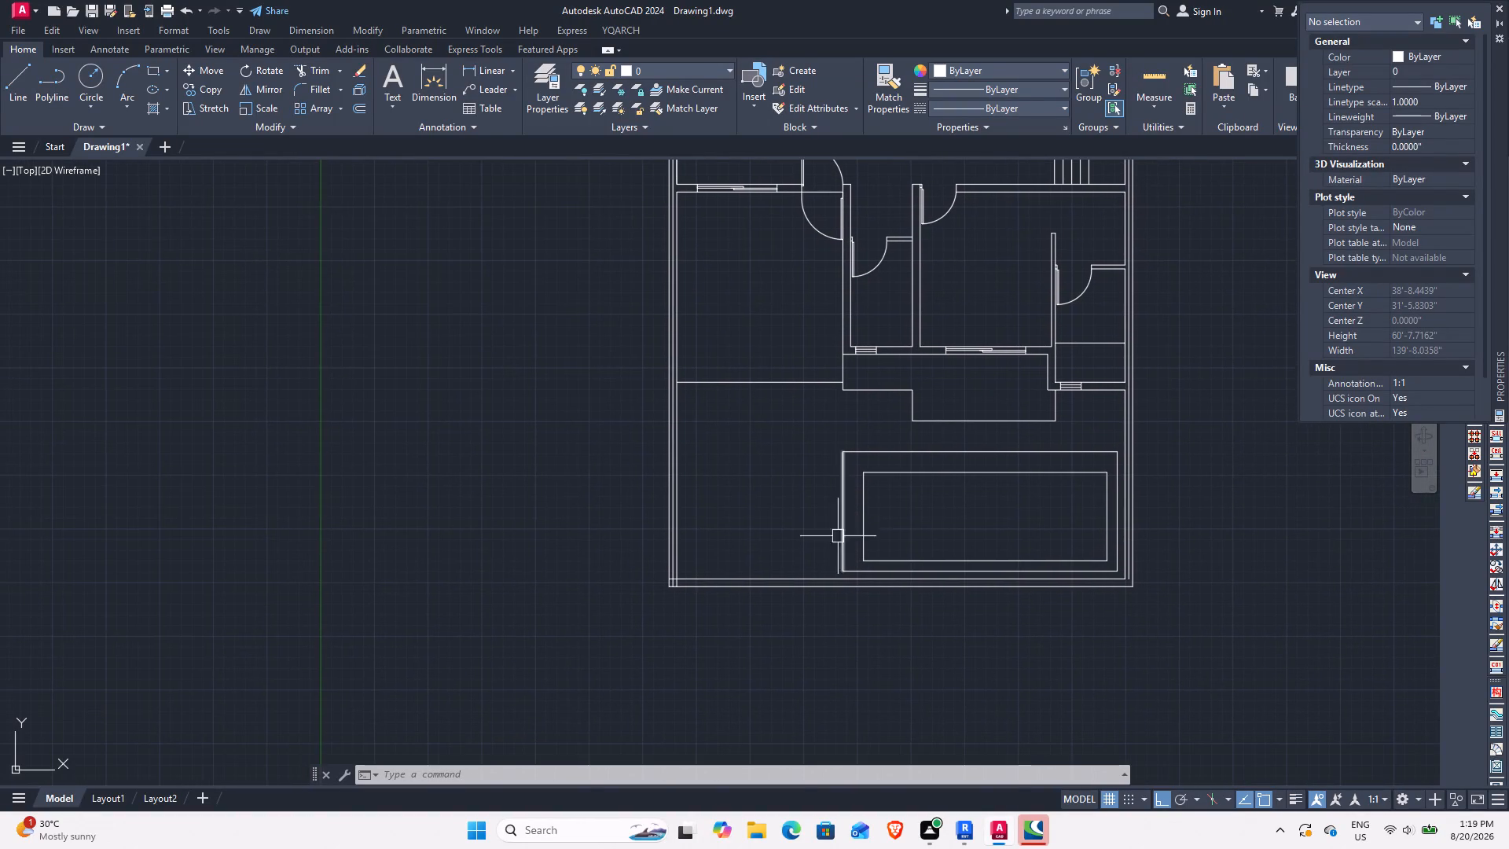
{"action": "scroll", "coordinate": [805, 560], "scroll_direction": "up", "scroll_amount": 2}
{"action": "middle_click_drag", "start_coordinate": [856, 598], "coordinate": [898, 555]}
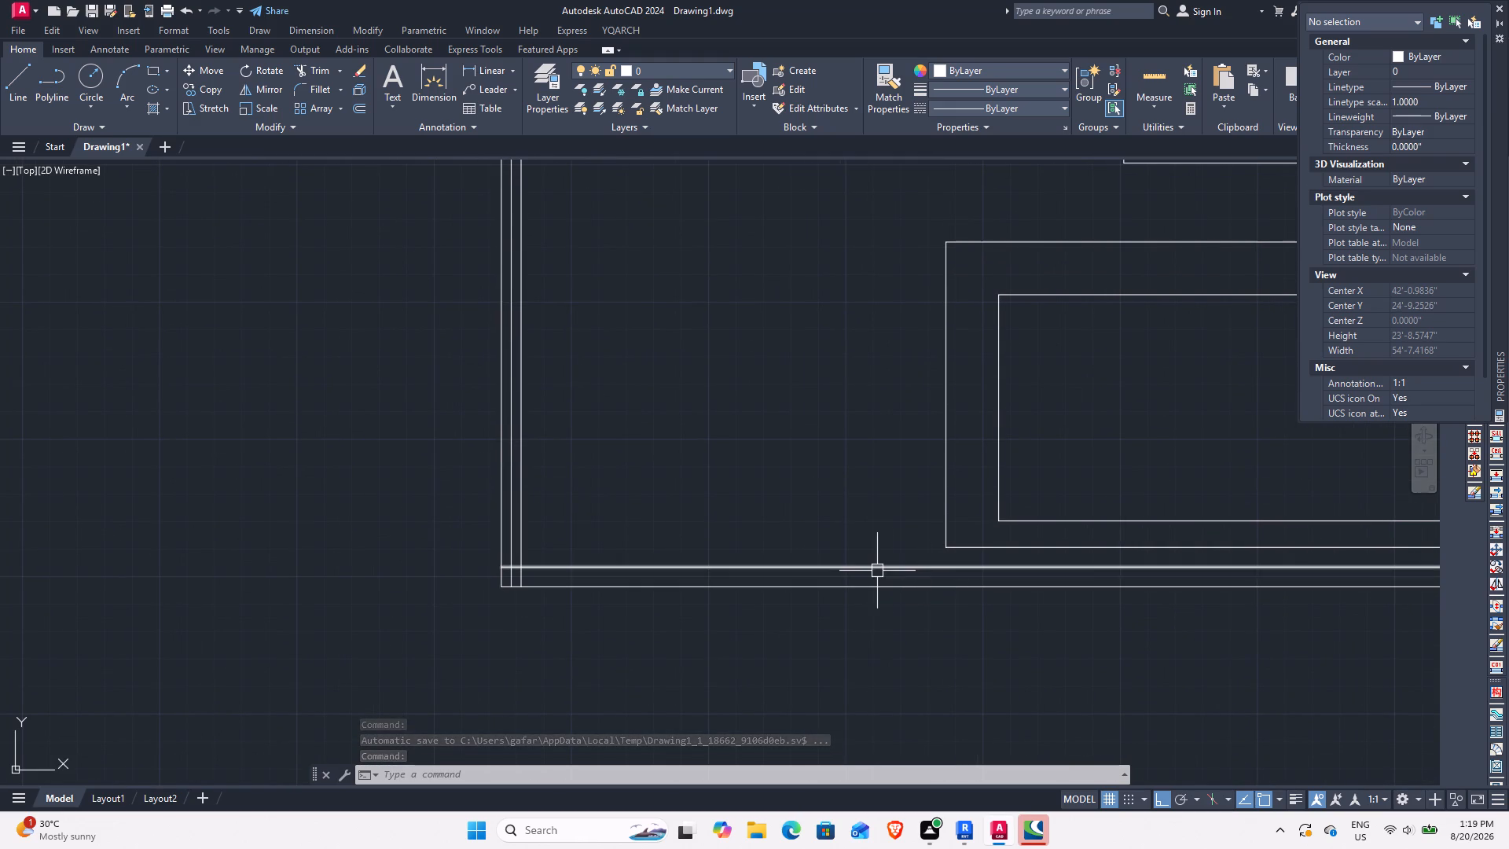
{"action": "type", "text": "L"}
{"action": "key", "text": "space"}
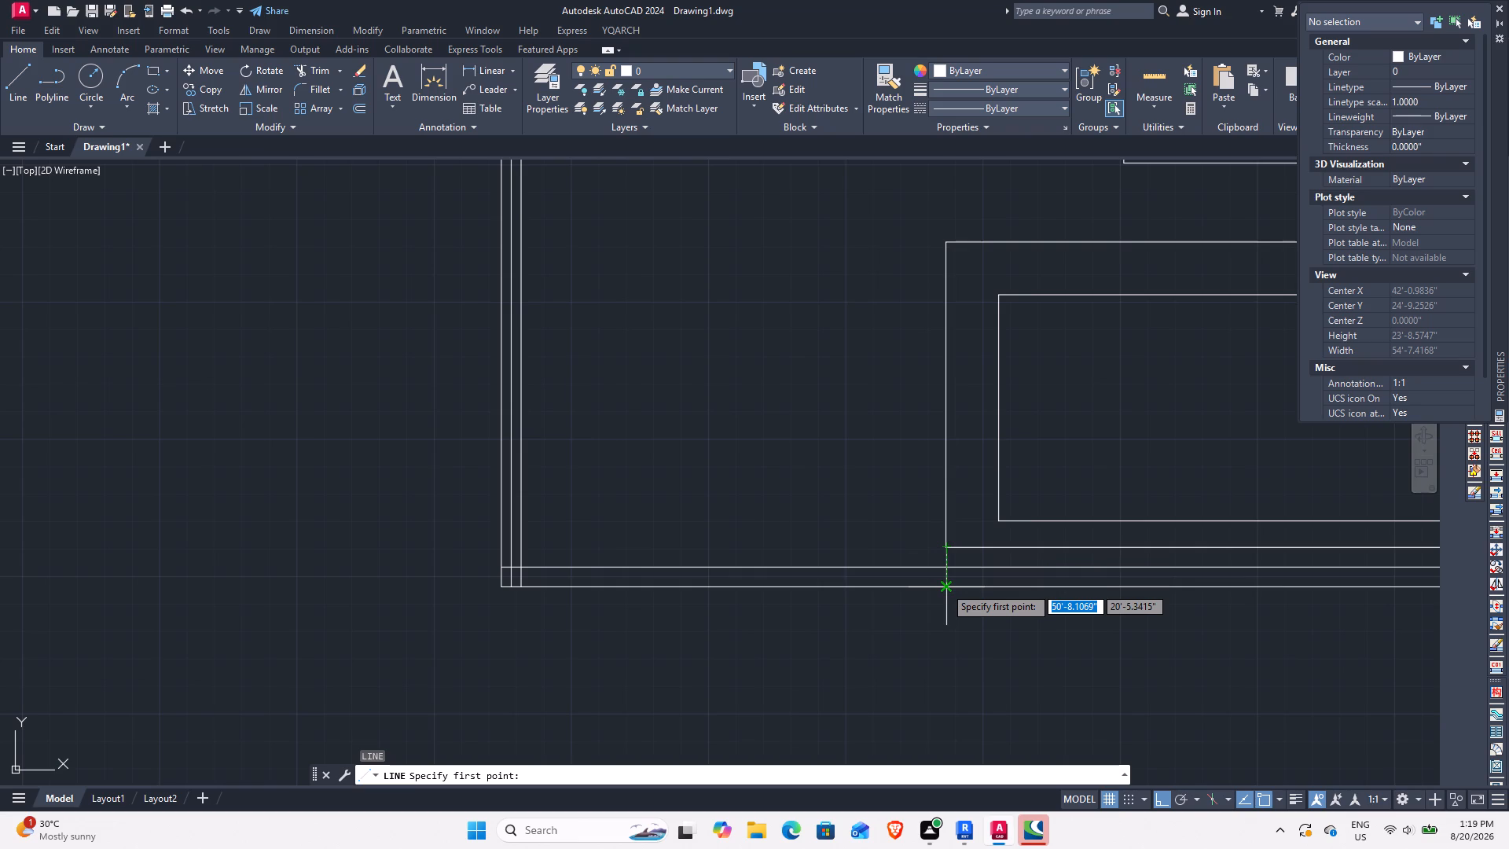
{"action": "left_click", "coordinate": [945, 586]}
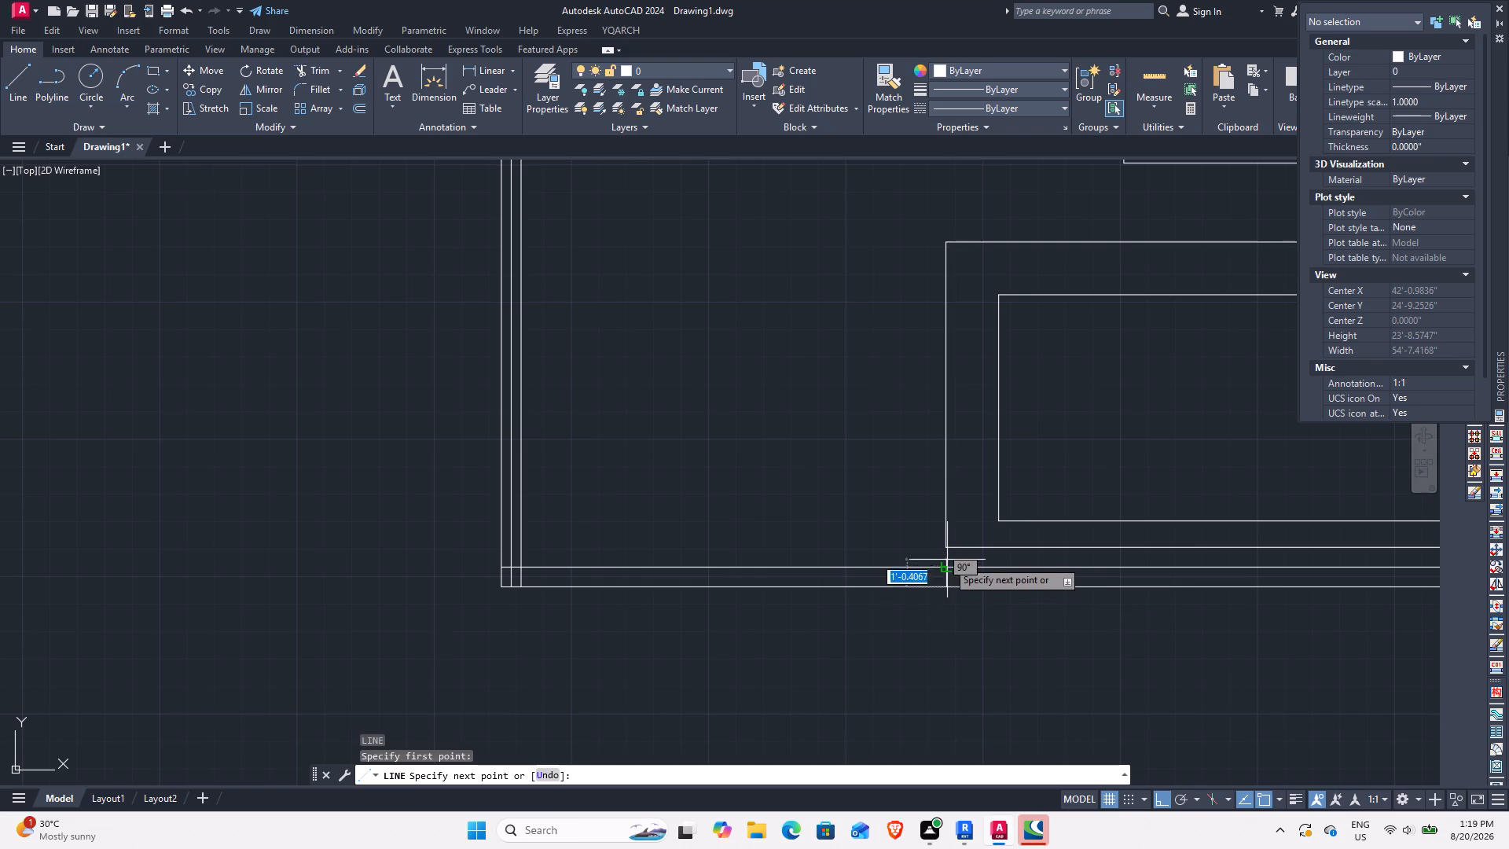
{"action": "left_click", "coordinate": [947, 567]}
{"action": "key", "text": "Escape"}
Offset the short line across the front boundary wall 4' to the left.
{"action": "scroll", "coordinate": [933, 583], "scroll_direction": "up", "scroll_amount": 1}
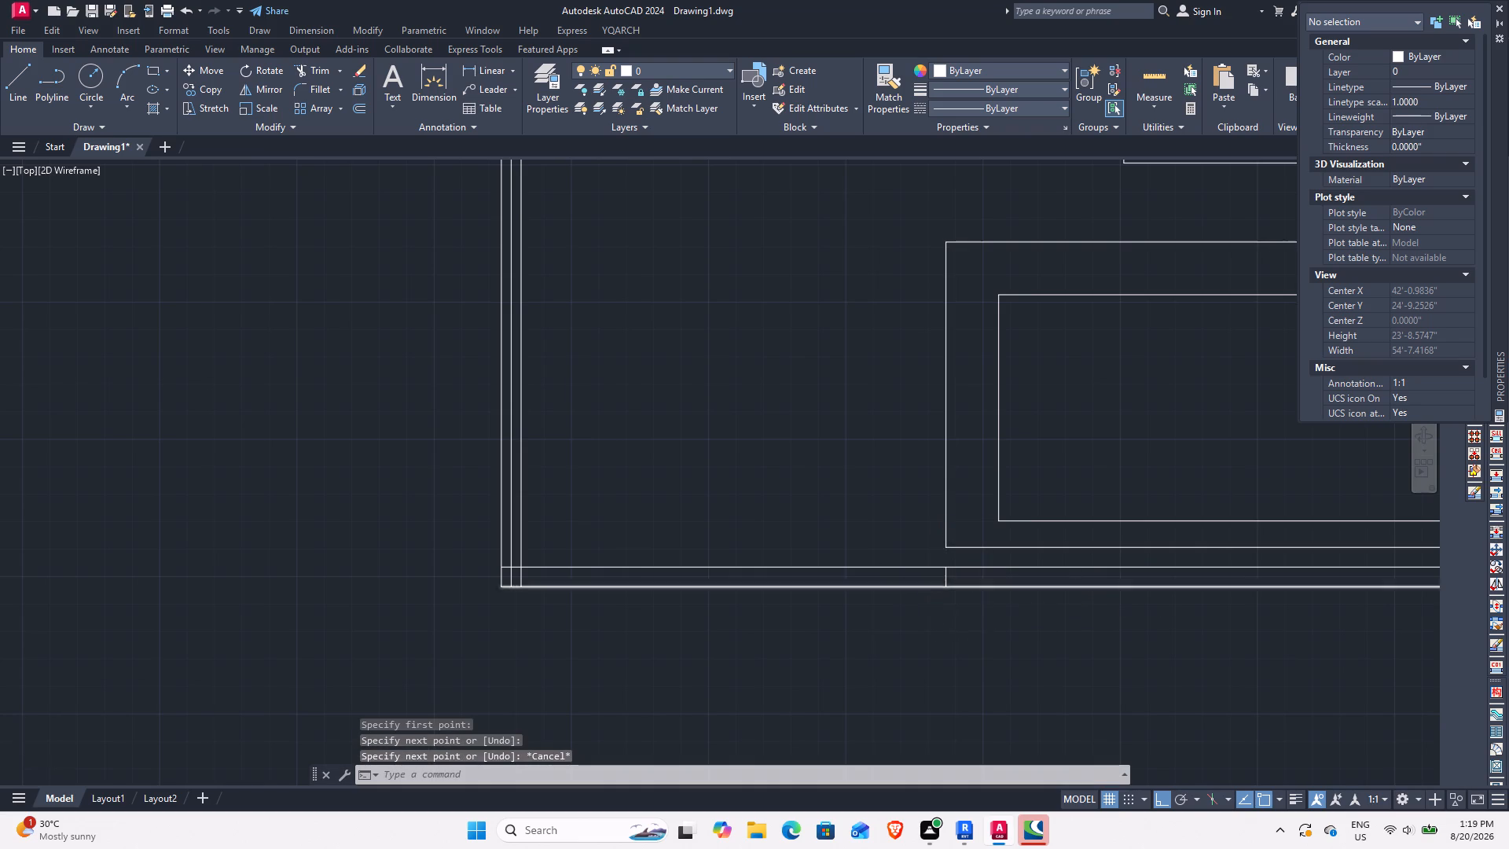
{"action": "scroll", "coordinate": [933, 583], "scroll_direction": "up", "scroll_amount": 1}
{"action": "middle_click_drag", "start_coordinate": [965, 579], "coordinate": [1097, 574]}
{"action": "scroll", "coordinate": [954, 575], "scroll_direction": "down", "scroll_amount": 1}
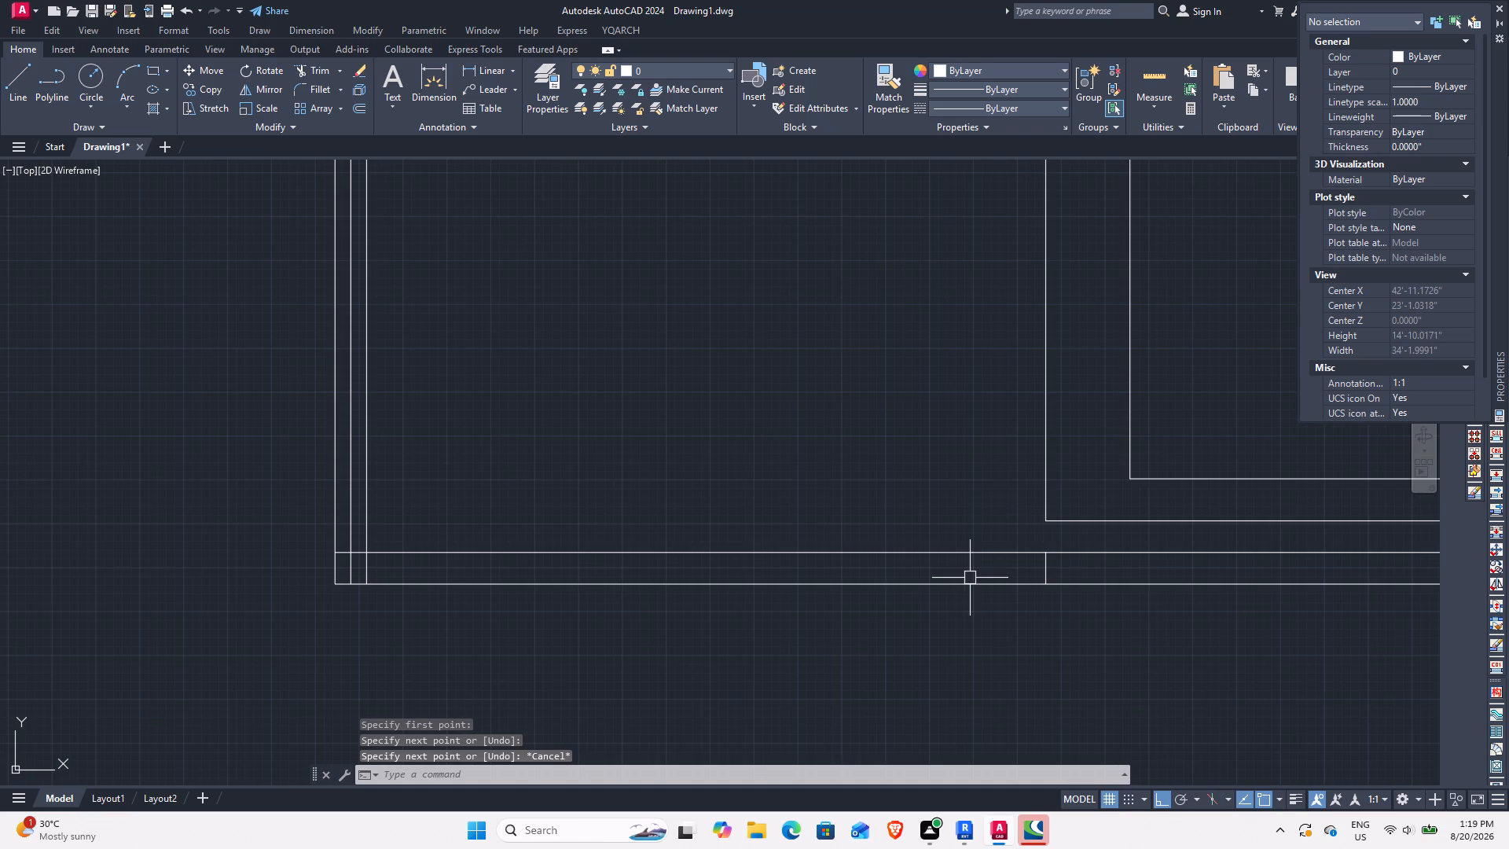
{"action": "type", "text": "O"}
{"action": "key", "text": "space"}
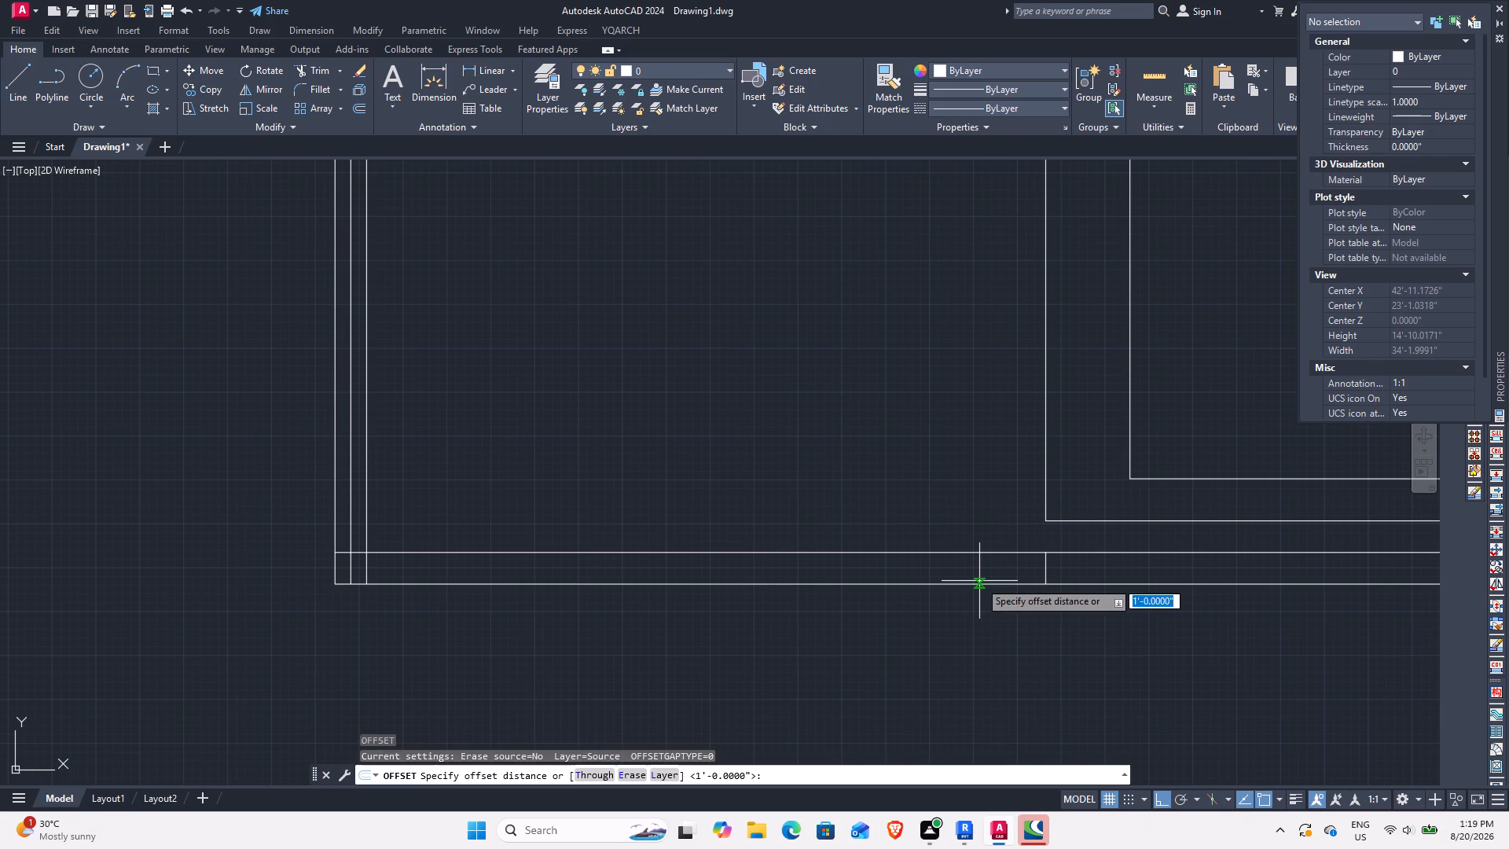
{"action": "type", "text": "4'"}
{"action": "key", "text": "Return"}
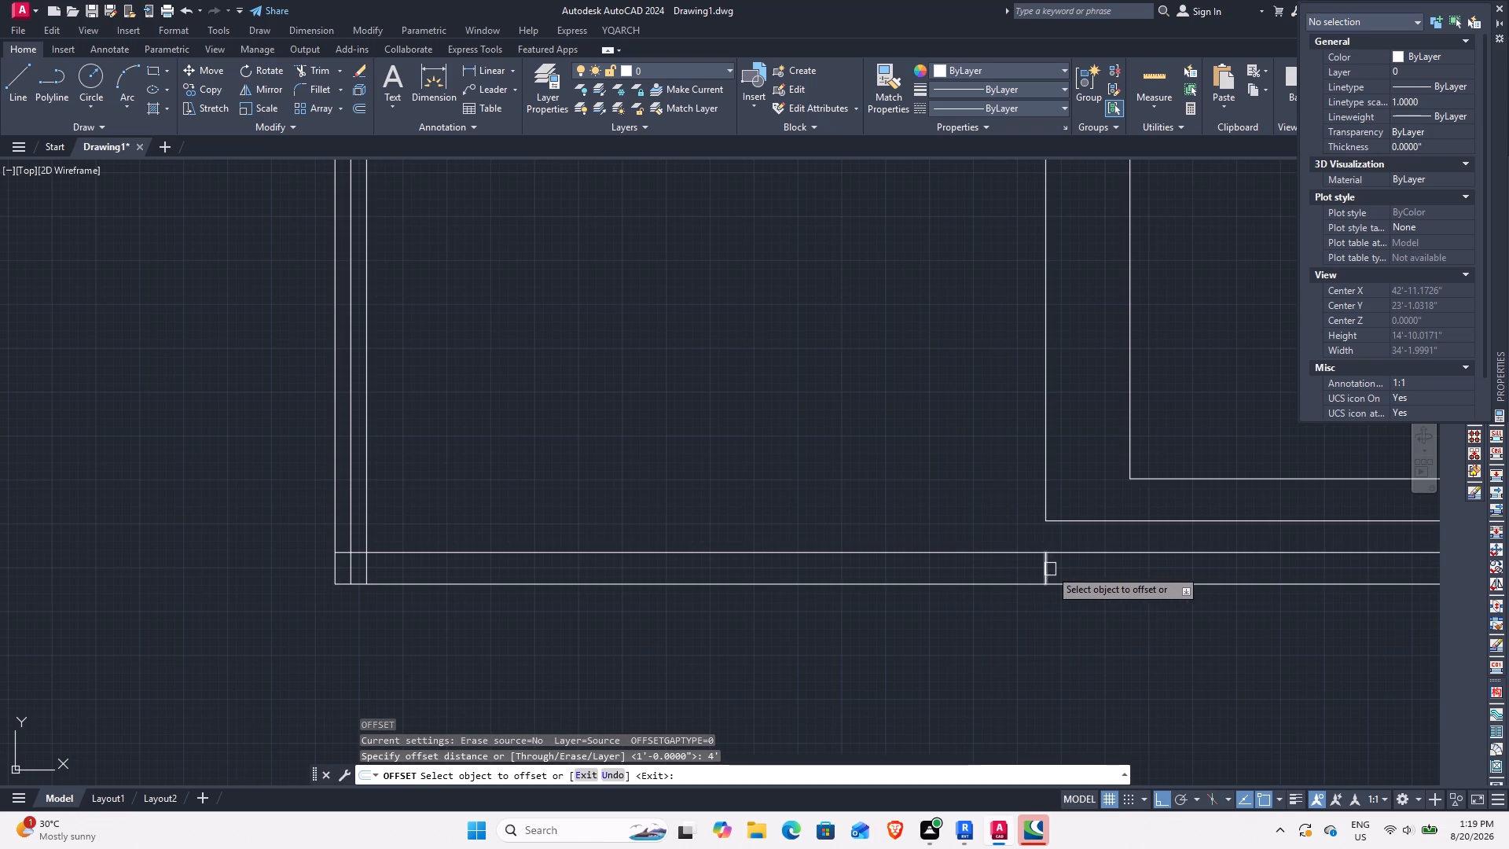
{"action": "left_click", "coordinate": [1046, 569]}
{"action": "left_click", "coordinate": [888, 594]}
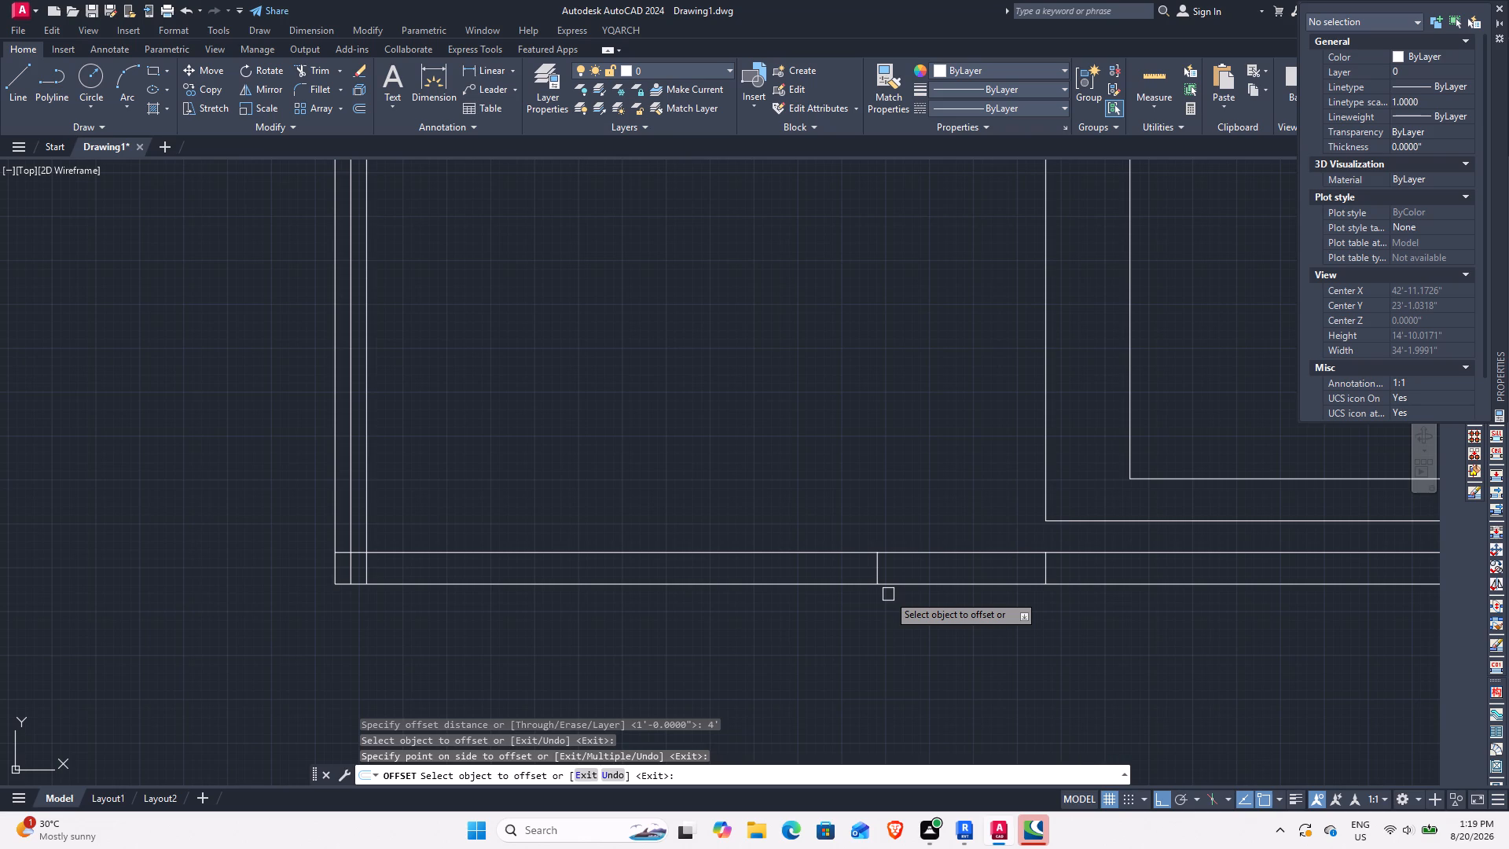
{"action": "key", "text": "Escape"}
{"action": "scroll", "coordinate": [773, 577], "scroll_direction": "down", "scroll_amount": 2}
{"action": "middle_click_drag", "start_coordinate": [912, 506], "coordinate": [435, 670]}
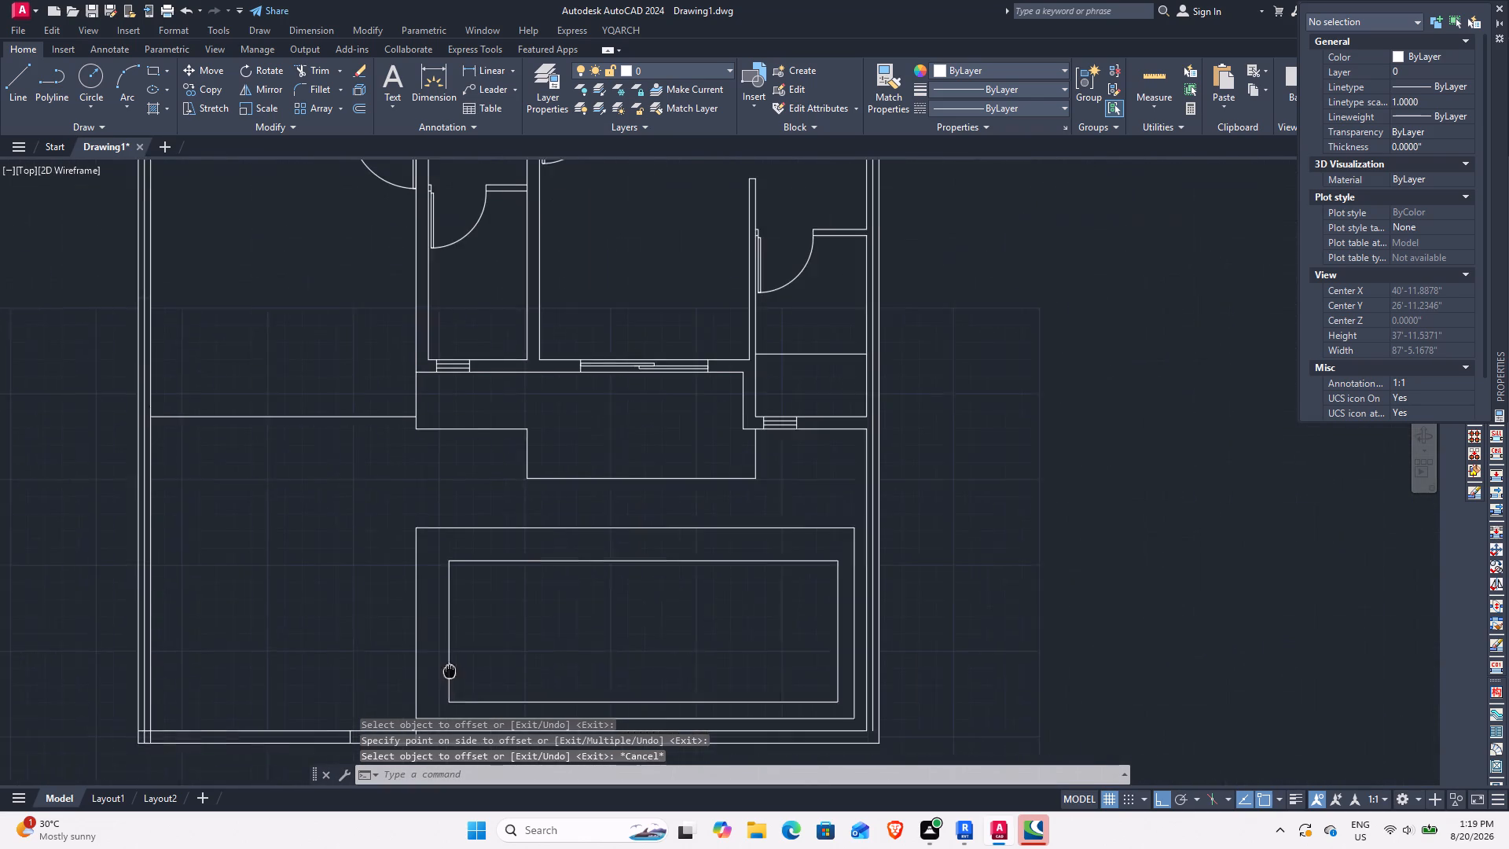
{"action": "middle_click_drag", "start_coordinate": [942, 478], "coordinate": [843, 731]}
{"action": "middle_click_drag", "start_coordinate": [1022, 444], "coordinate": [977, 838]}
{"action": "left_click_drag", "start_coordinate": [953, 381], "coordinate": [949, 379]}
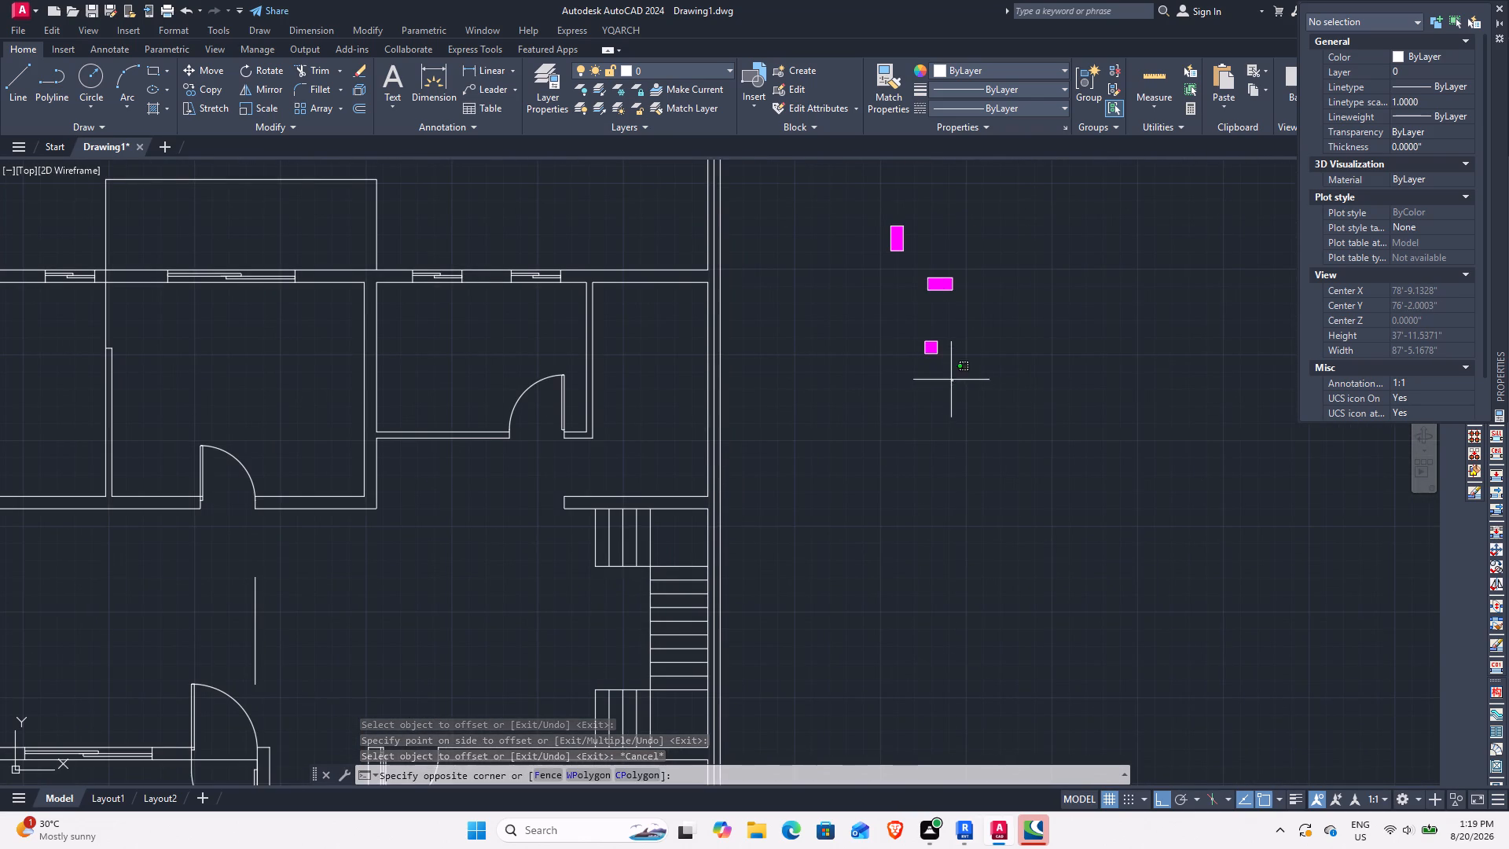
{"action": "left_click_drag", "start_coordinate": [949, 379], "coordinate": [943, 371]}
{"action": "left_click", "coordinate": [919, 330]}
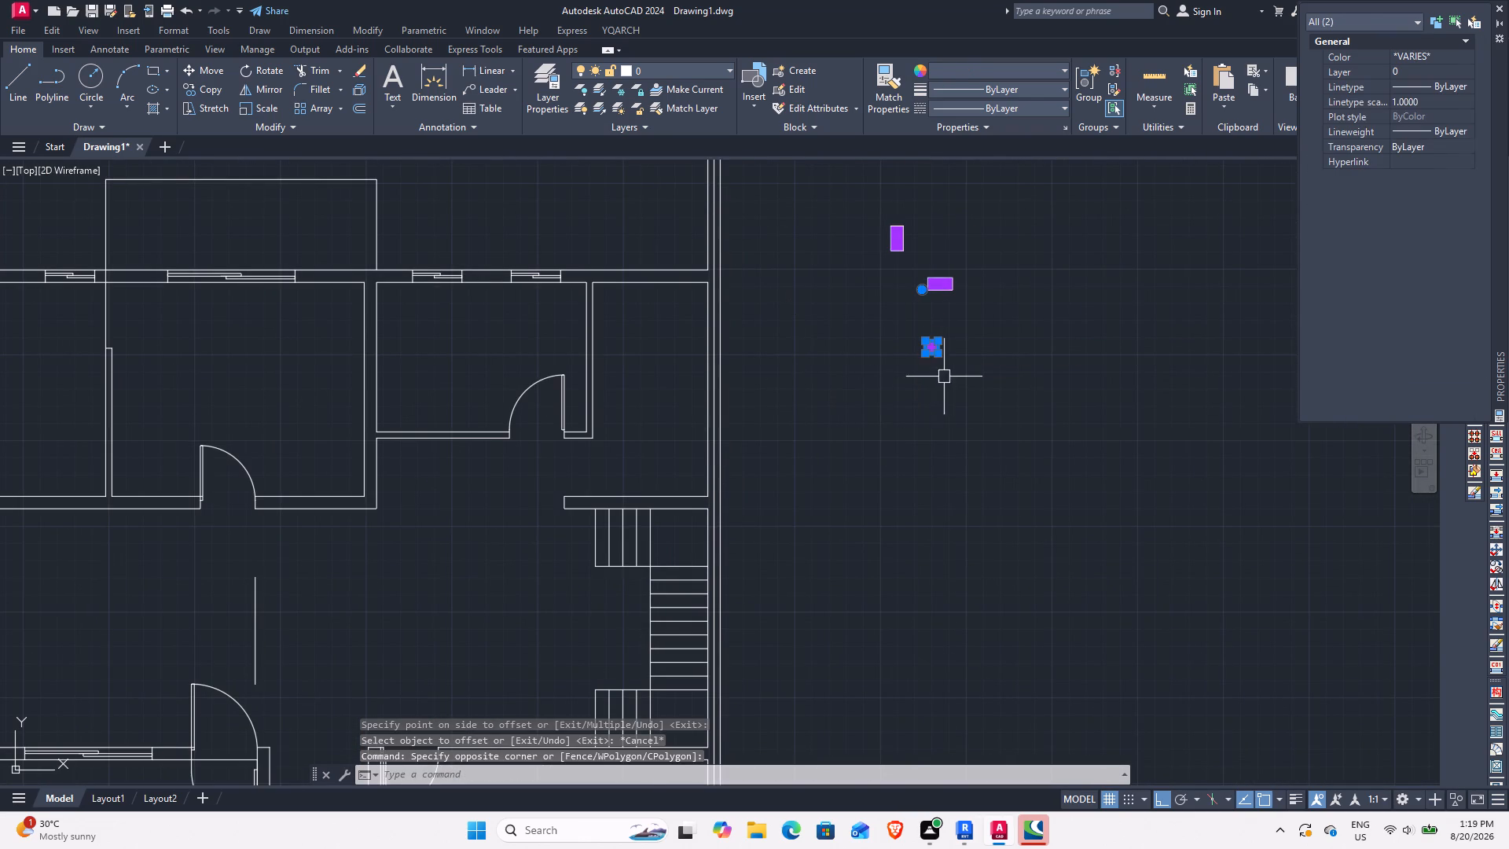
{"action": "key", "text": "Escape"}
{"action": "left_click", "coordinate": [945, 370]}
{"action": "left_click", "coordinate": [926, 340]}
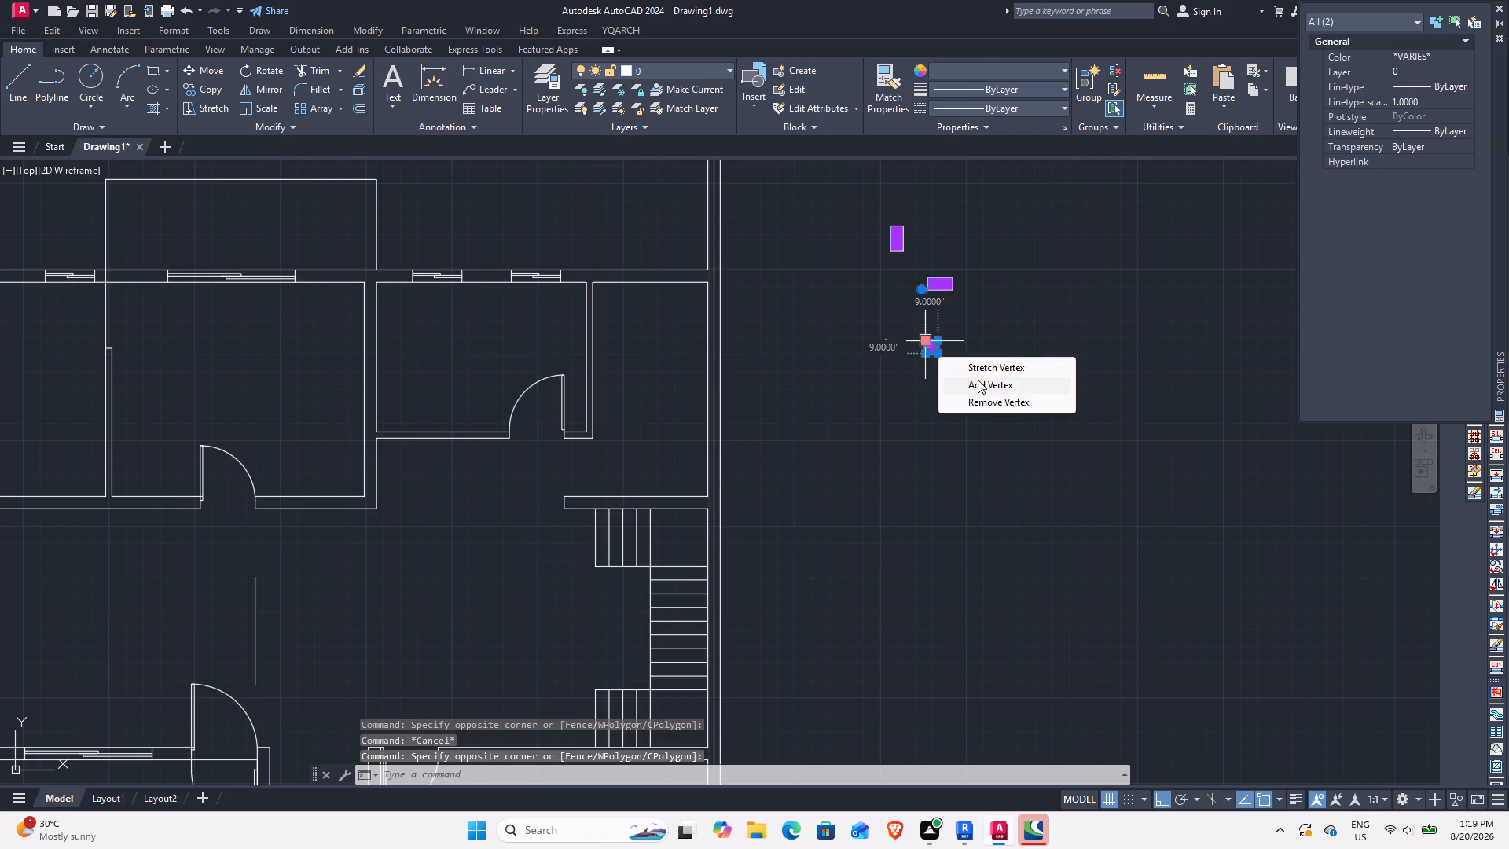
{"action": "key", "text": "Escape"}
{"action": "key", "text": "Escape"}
Erase the shared magenta hatch filling the three small column shapes beside the plan.
{"action": "scroll", "coordinate": [943, 292], "scroll_direction": "up", "scroll_amount": 2}
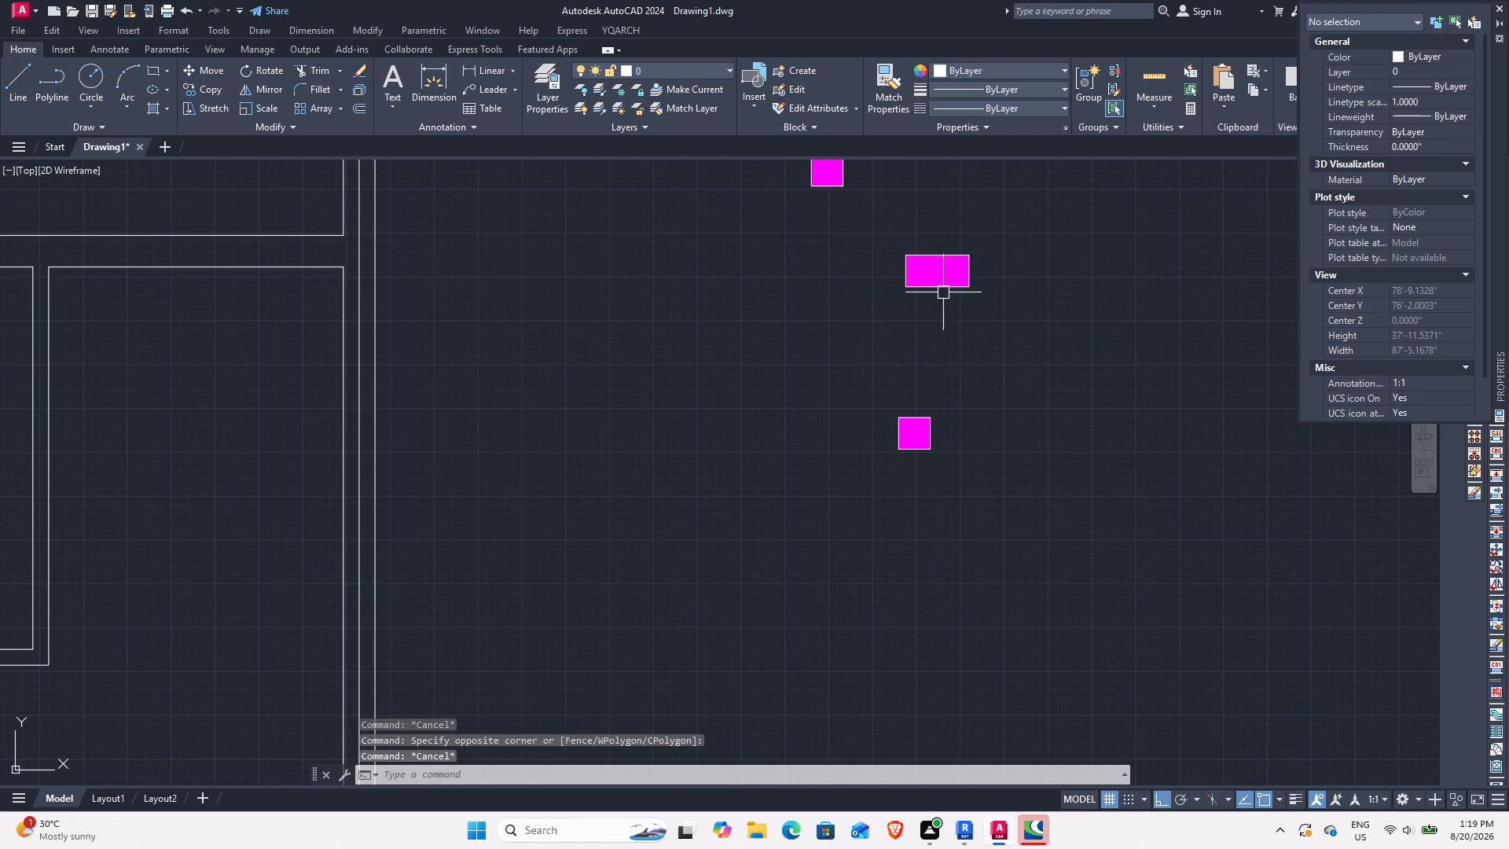
{"action": "left_click", "coordinate": [923, 432]}
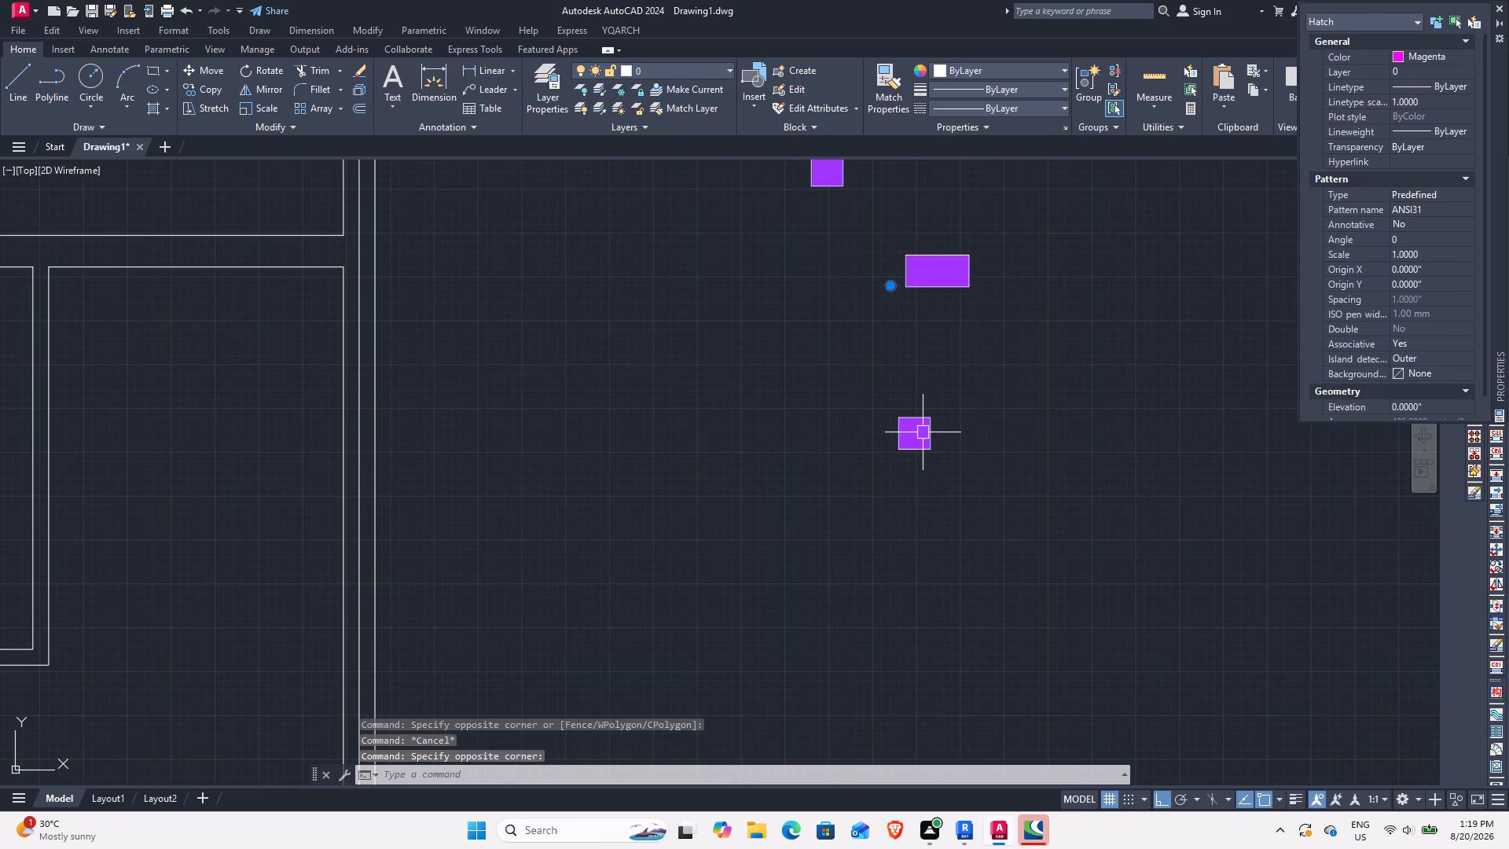
{"action": "right_click", "coordinate": [923, 432]}
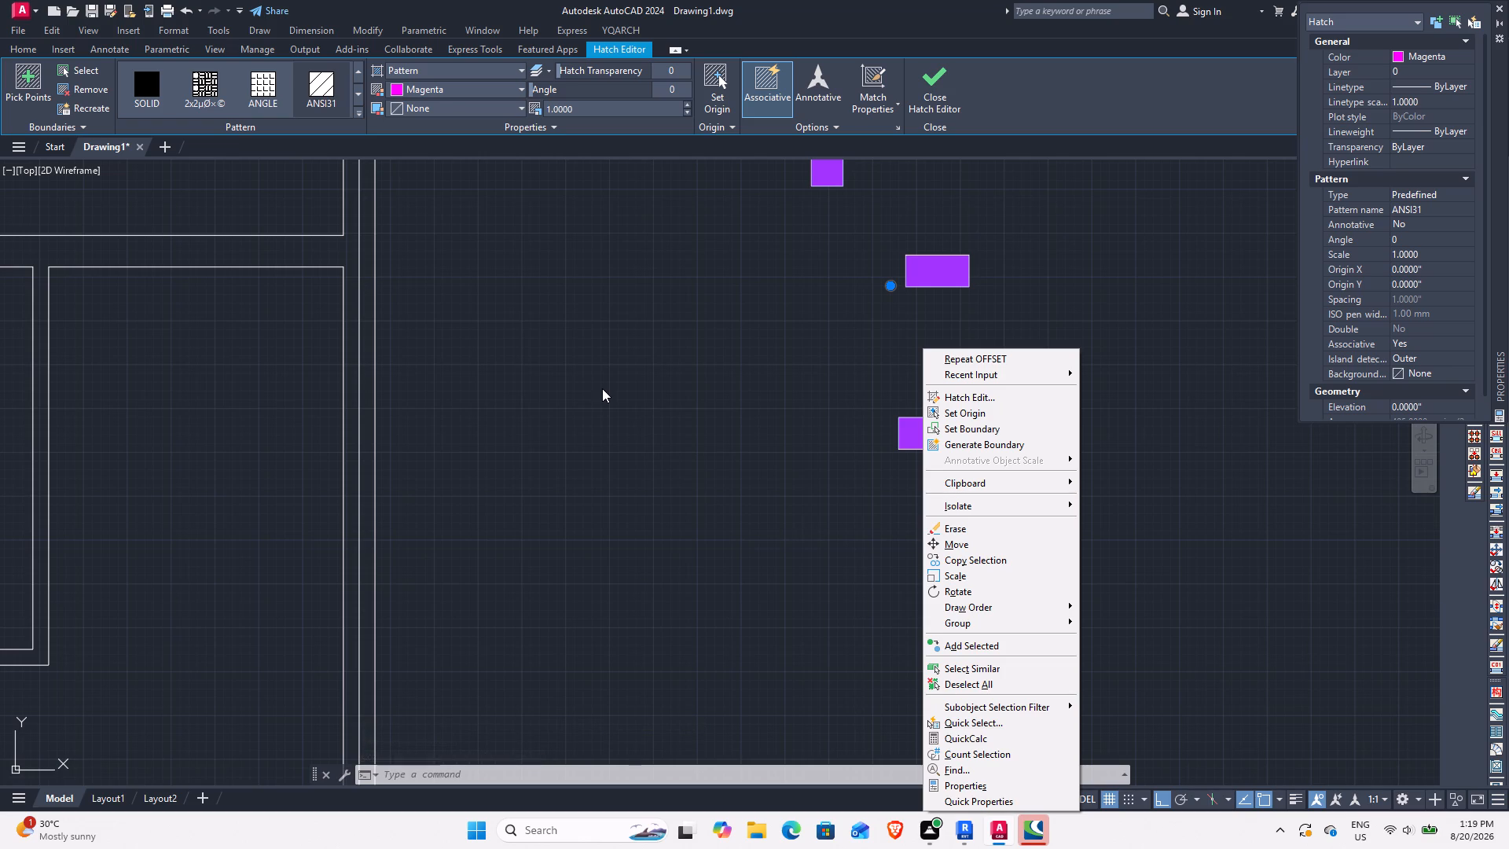
{"action": "left_click", "coordinate": [977, 528]}
Hatch the square and the horizontal column rectangle separately with the magenta ANSI31 pattern at scale 1.
{"action": "scroll", "coordinate": [840, 395], "scroll_direction": "up", "scroll_amount": 1}
{"action": "middle_click_drag", "start_coordinate": [840, 395], "coordinate": [804, 509]}
{"action": "scroll", "coordinate": [784, 484], "scroll_direction": "down", "scroll_amount": 1}
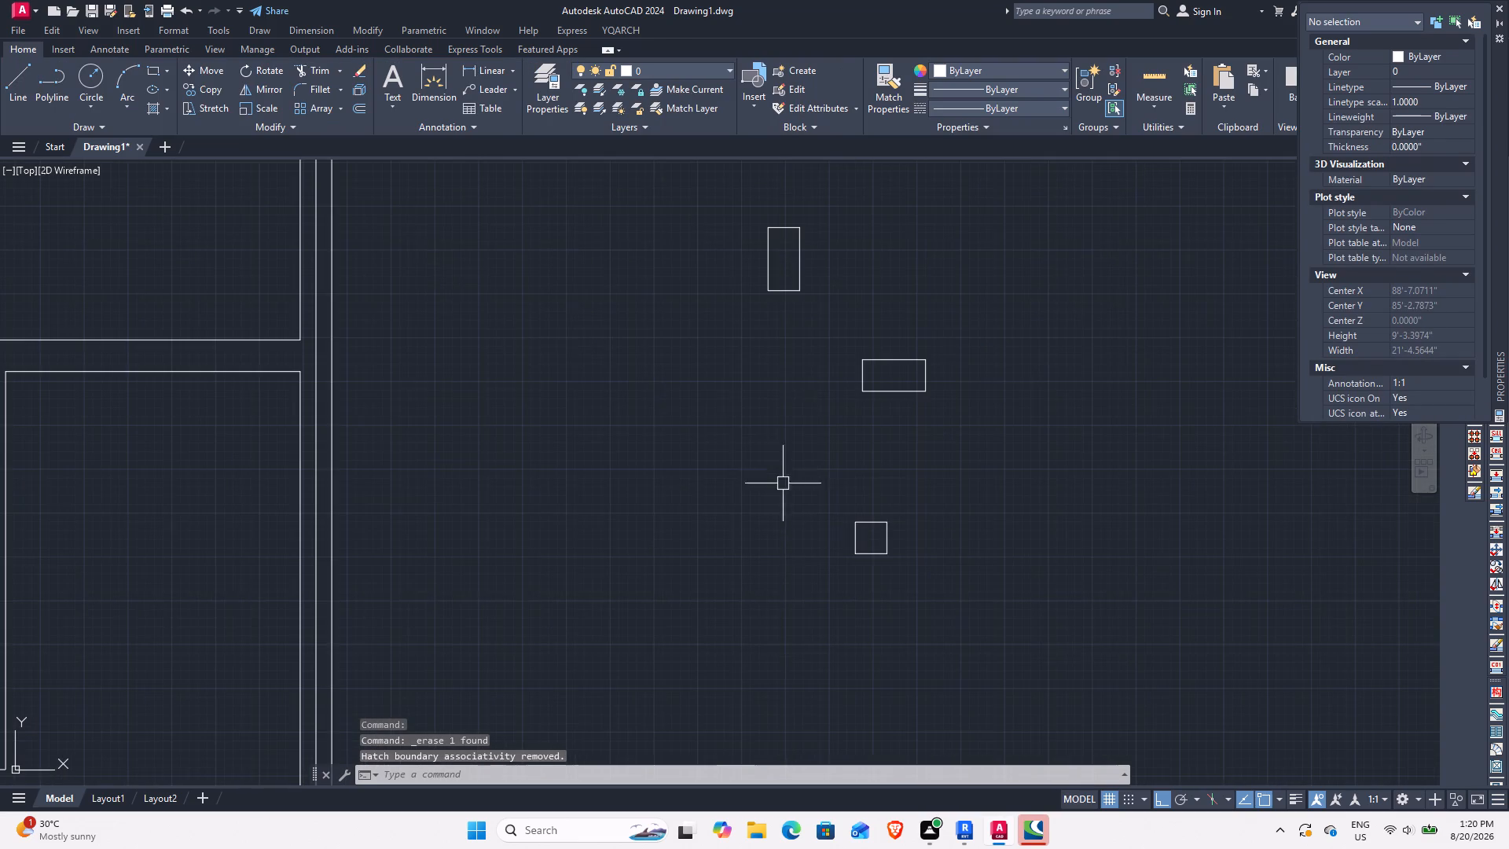
{"action": "left_click", "coordinate": [152, 103]}
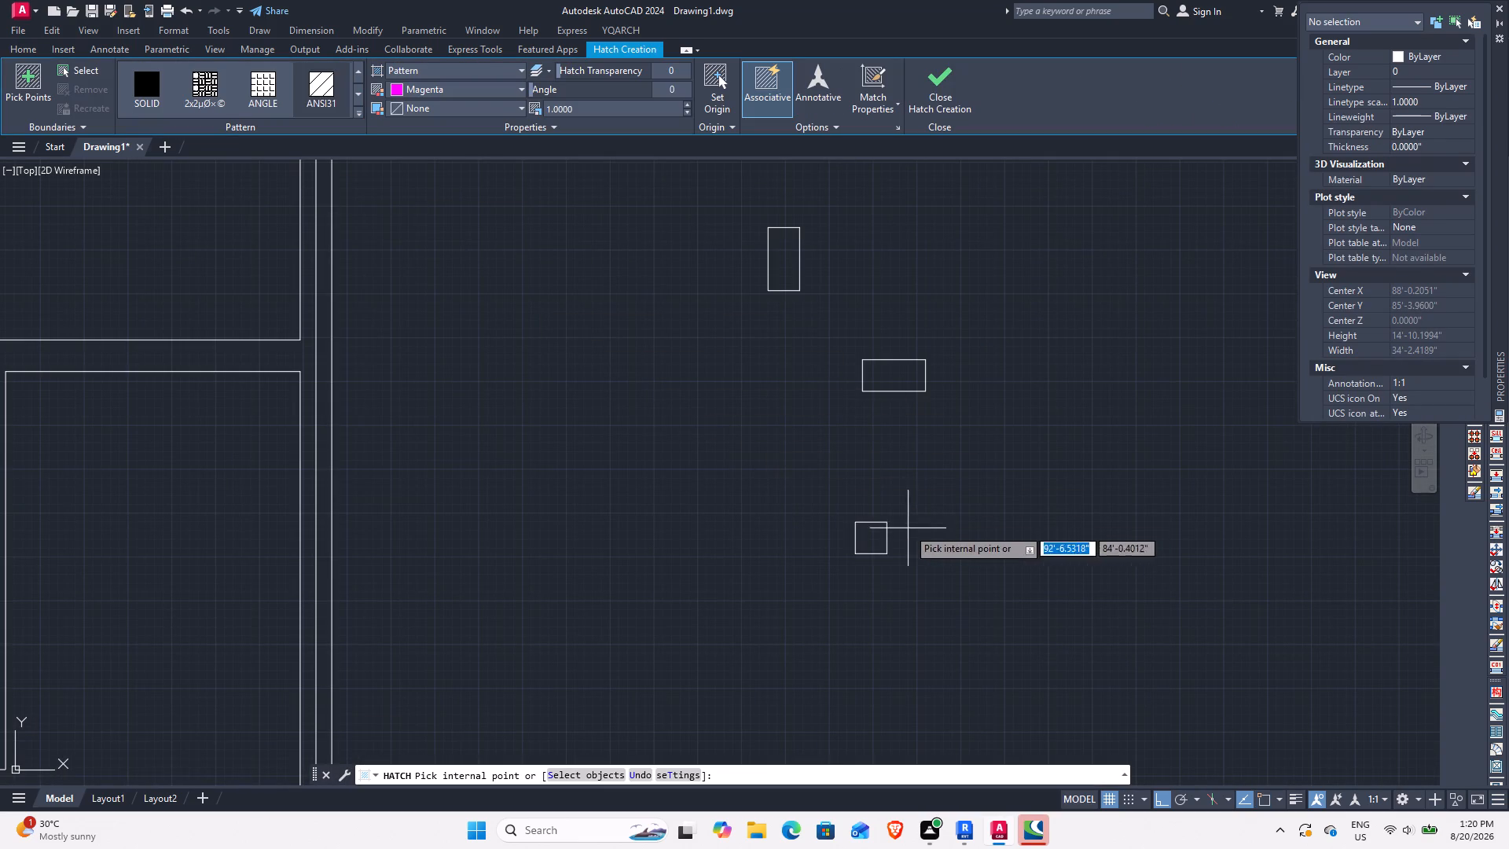
{"action": "left_click", "coordinate": [873, 538]}
{"action": "left_click", "coordinate": [949, 92]}
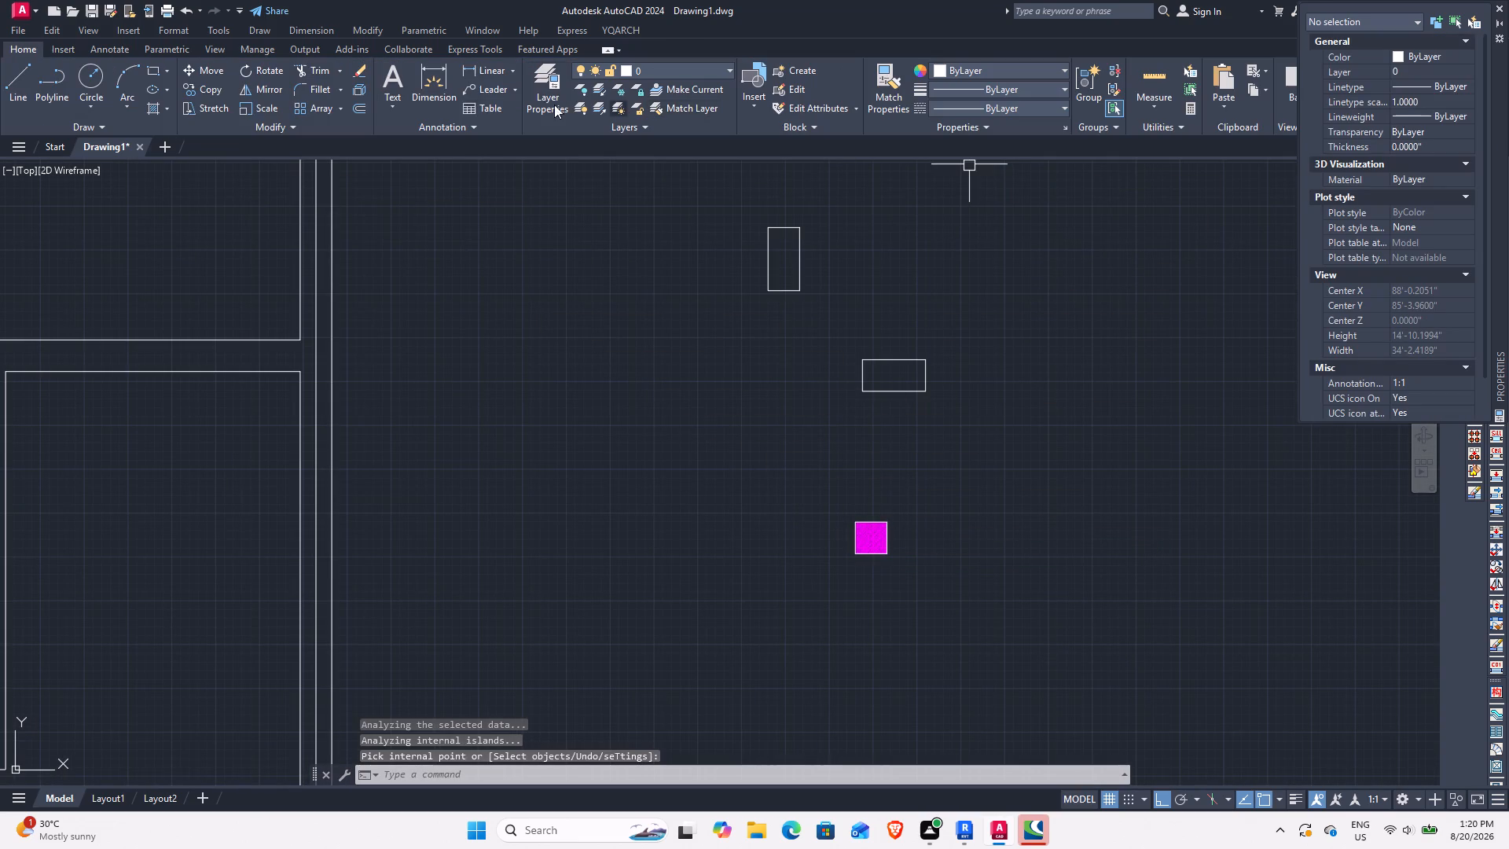
{"action": "left_click", "coordinate": [154, 102]}
{"action": "left_click", "coordinate": [892, 371]}
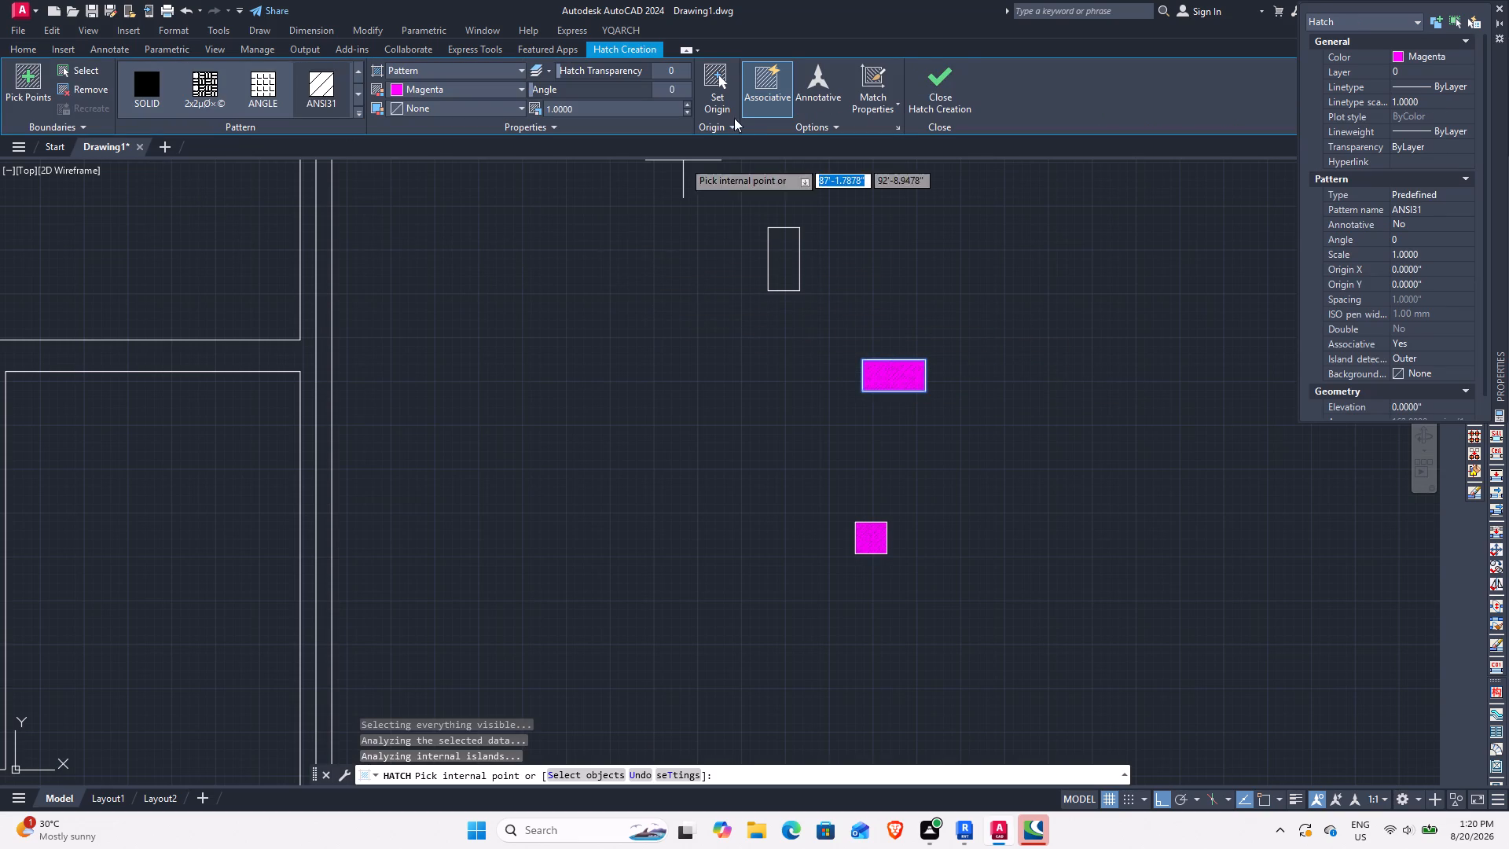
{"action": "left_click", "coordinate": [962, 81]}
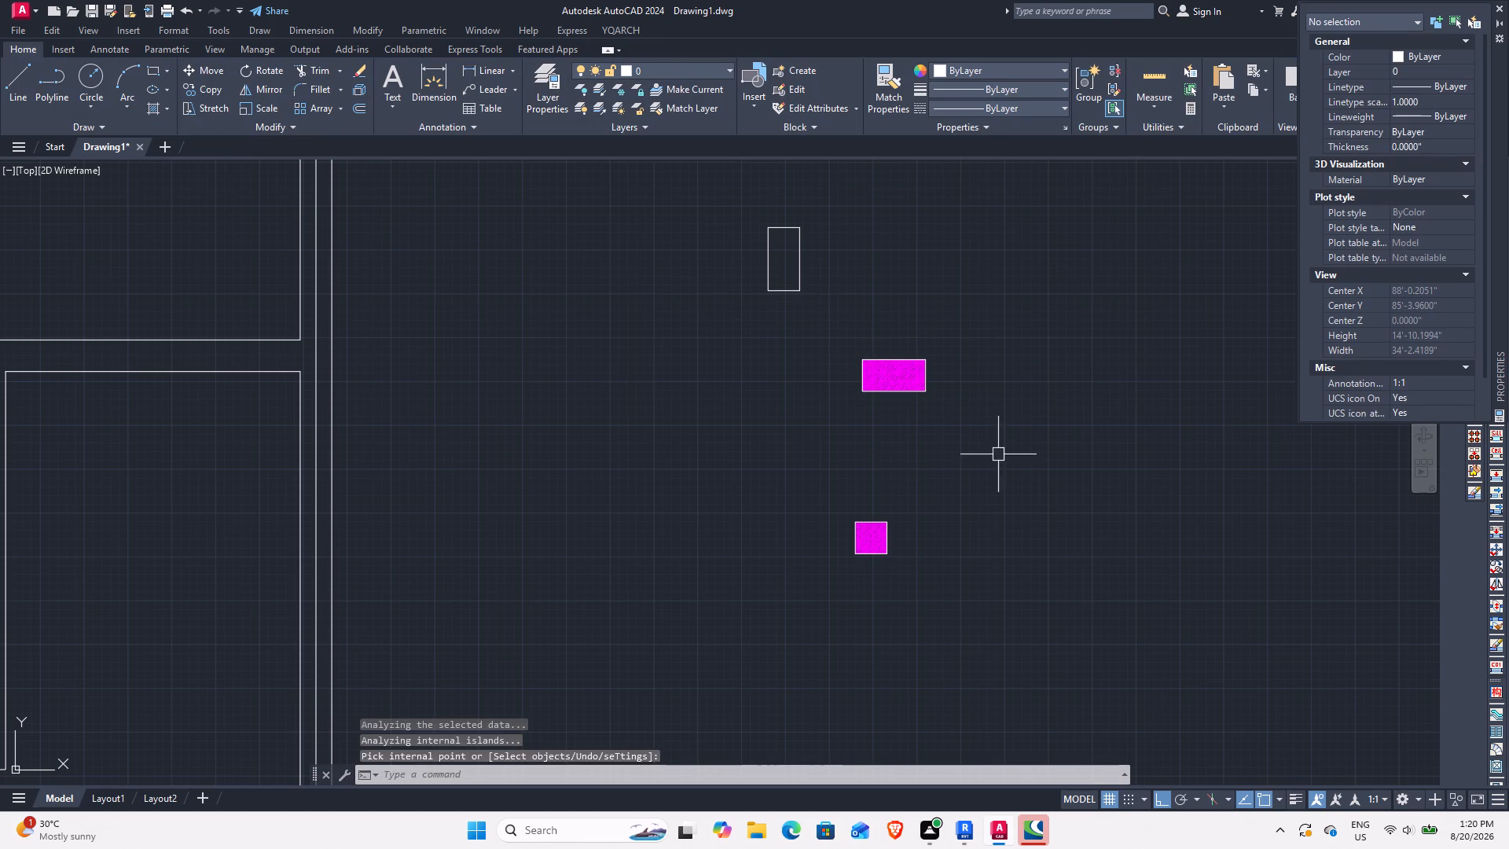
Hatch the vertical column rectangle on its own with the magenta ANSI31 pattern at scale 1.
{"action": "scroll", "coordinate": [945, 406], "scroll_direction": "up", "scroll_amount": 3}
{"action": "scroll", "coordinate": [725, 397], "scroll_direction": "down", "scroll_amount": 3}
{"action": "scroll", "coordinate": [704, 538], "scroll_direction": "up", "scroll_amount": 3}
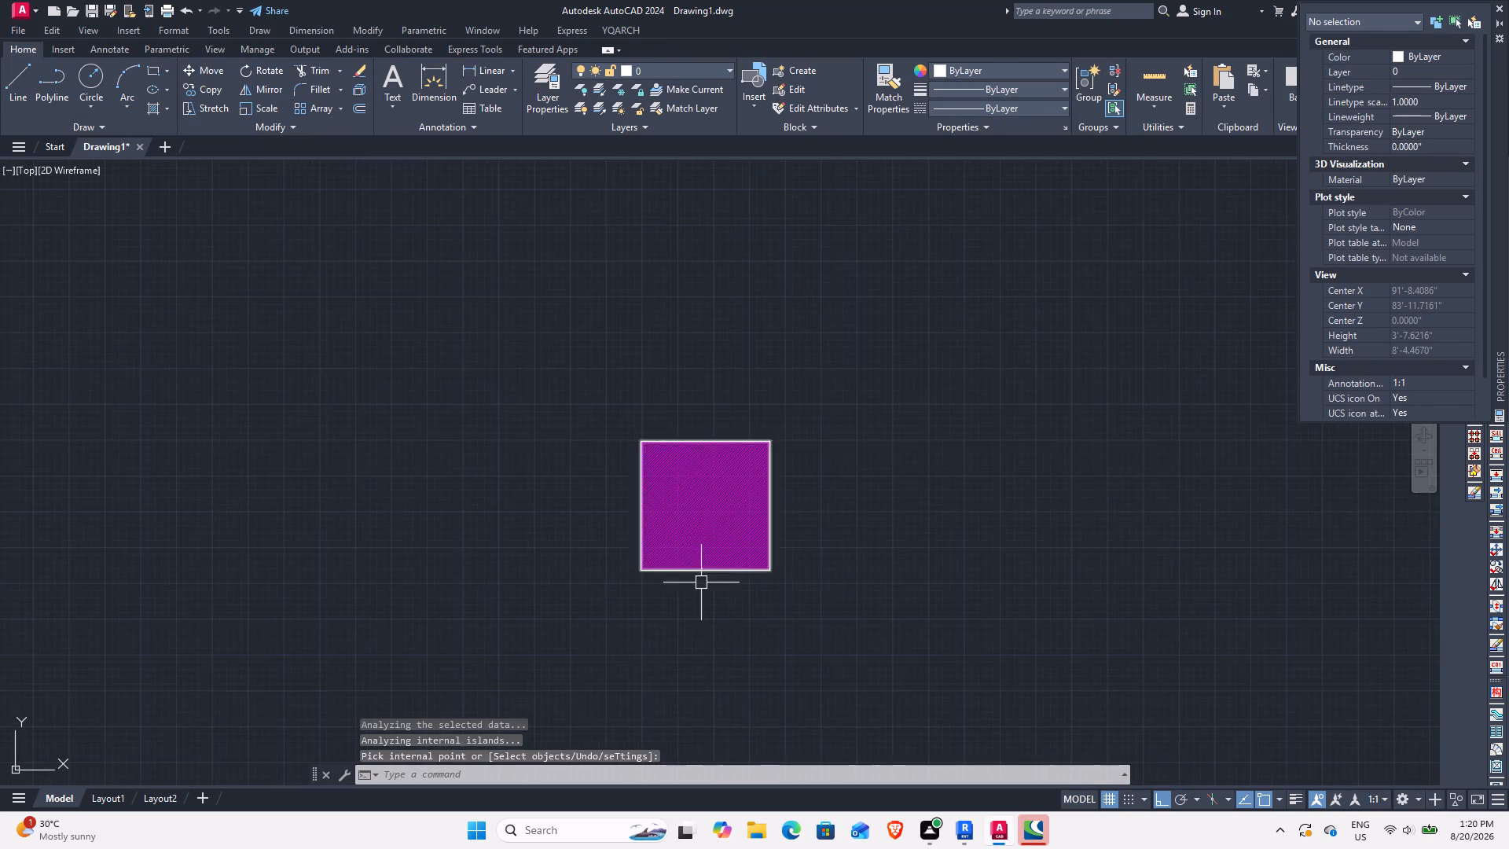
{"action": "scroll", "coordinate": [701, 583], "scroll_direction": "up", "scroll_amount": 3}
{"action": "scroll", "coordinate": [692, 564], "scroll_direction": "down", "scroll_amount": 4}
{"action": "middle_click_drag", "start_coordinate": [718, 457], "coordinate": [740, 545]}
{"action": "scroll", "coordinate": [732, 527], "scroll_direction": "down", "scroll_amount": 1}
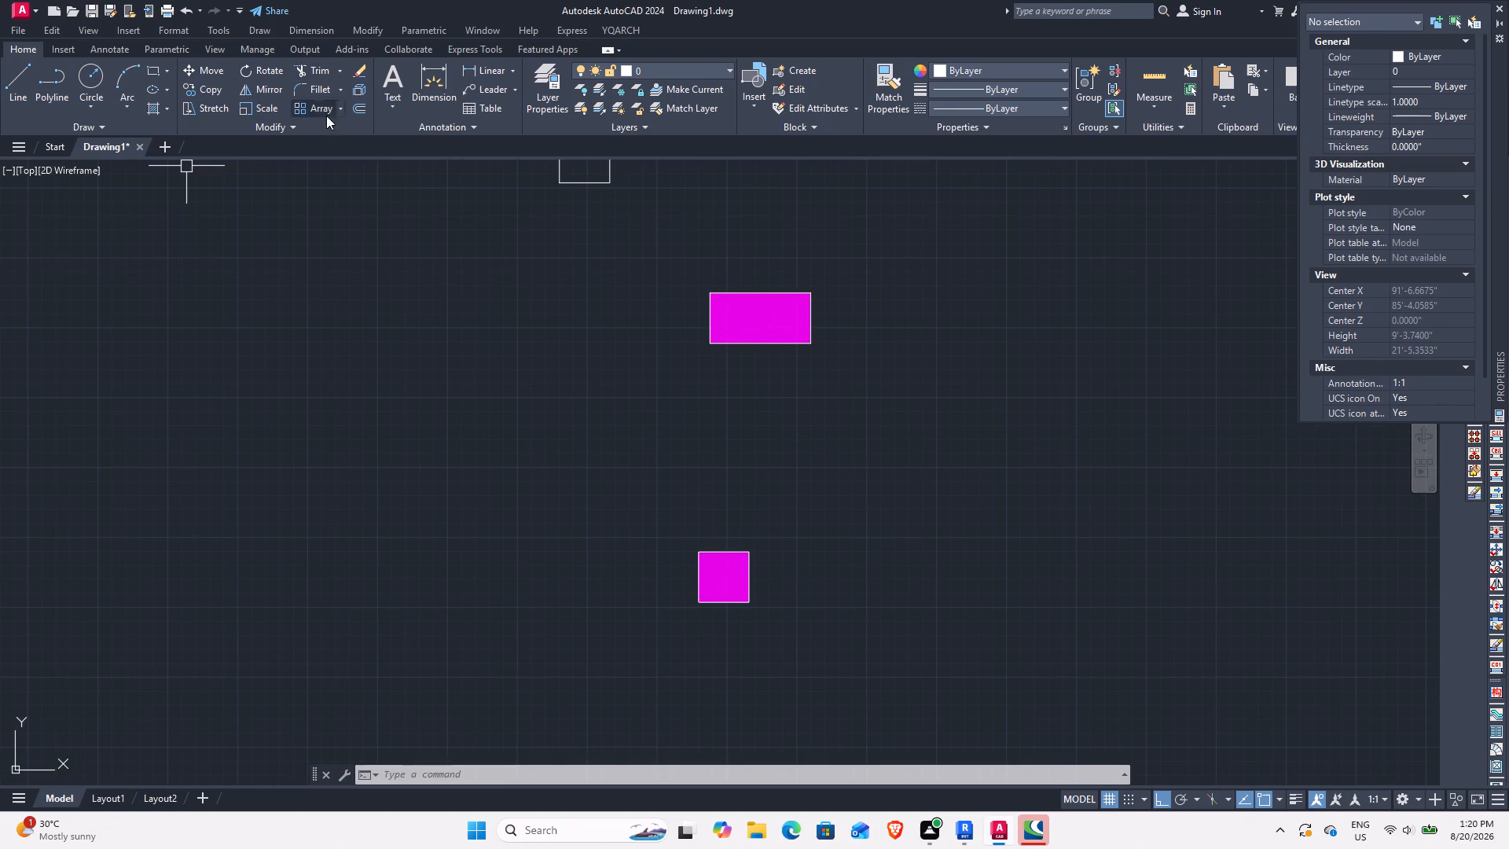
{"action": "left_click", "coordinate": [157, 112]}
{"action": "middle_click_drag", "start_coordinate": [398, 270], "coordinate": [486, 463]}
{"action": "left_click", "coordinate": [662, 310]}
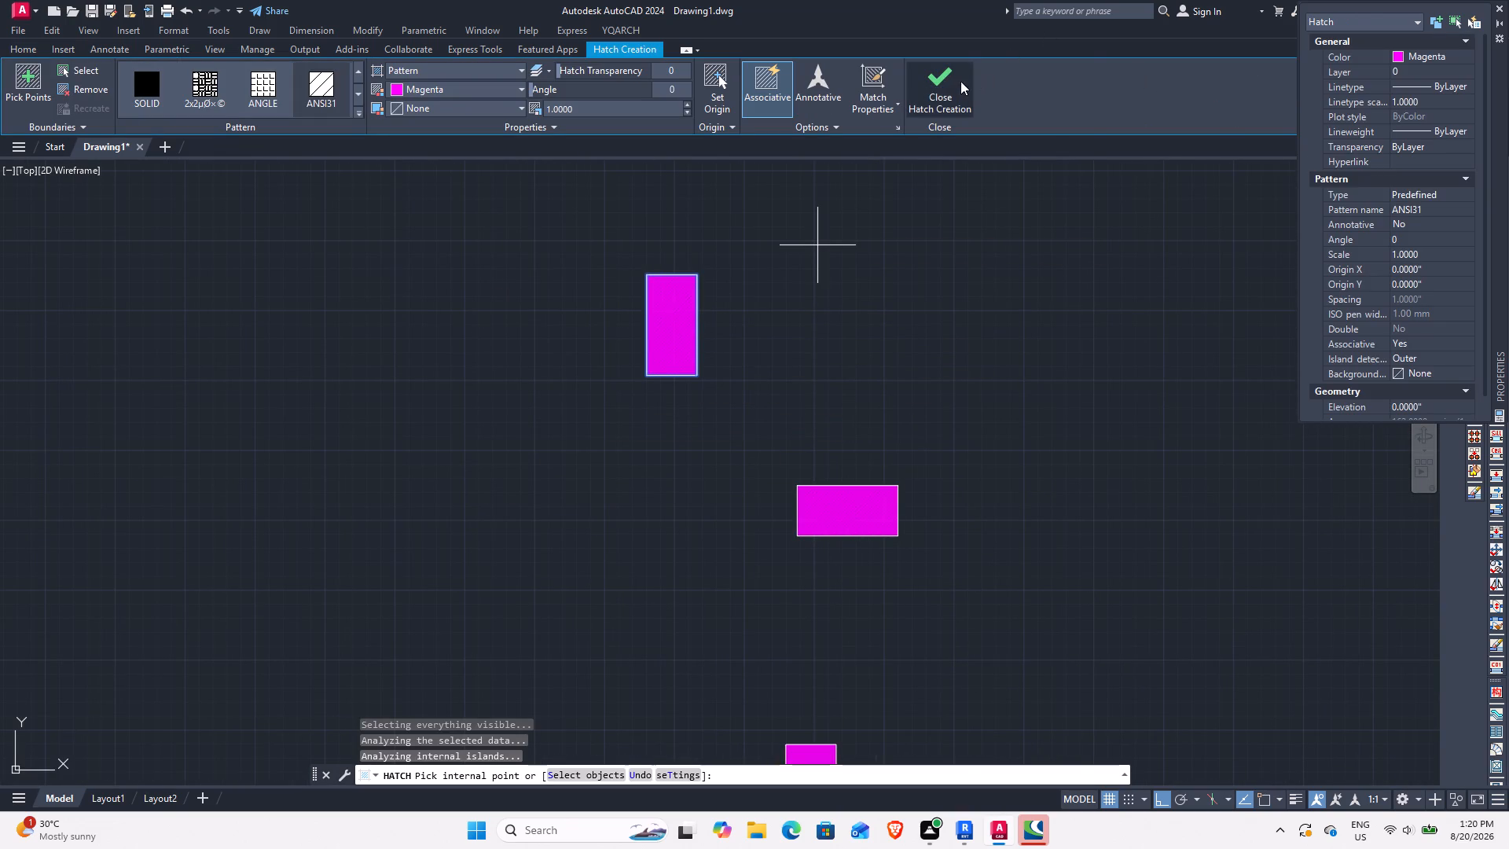
{"action": "left_click", "coordinate": [953, 81]}
Copy the hatched square column from beside the plan onto the front boundary wall at the 4' offset short line.
{"action": "middle_click_drag", "start_coordinate": [917, 533], "coordinate": [971, 397]}
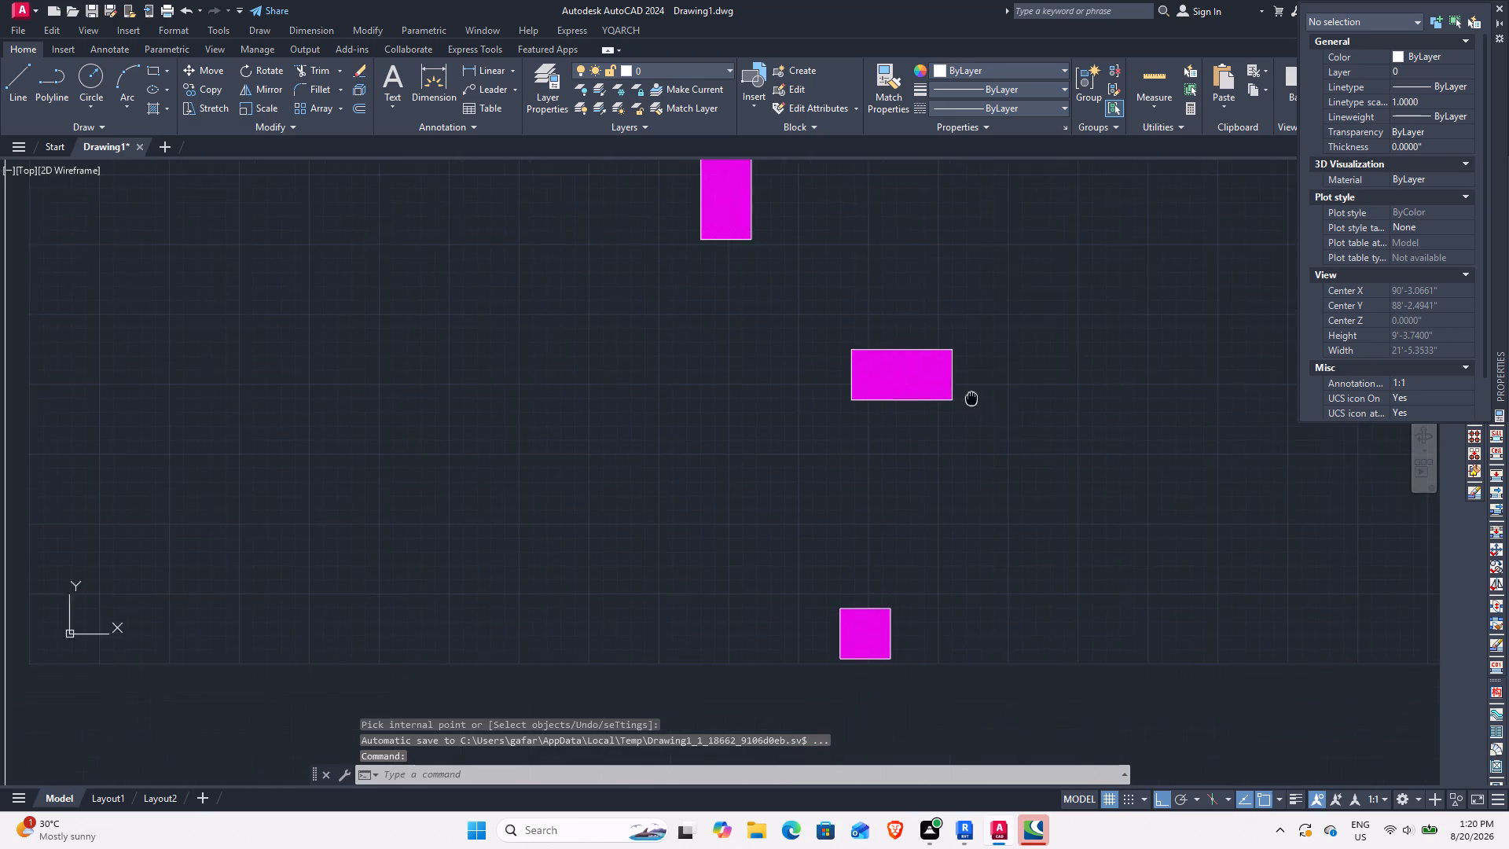
{"action": "middle_click_drag", "start_coordinate": [971, 397], "coordinate": [974, 396]}
{"action": "left_click_drag", "start_coordinate": [936, 683], "coordinate": [921, 673]}
{"action": "left_click", "coordinate": [831, 580]}
{"action": "scroll", "coordinate": [783, 555], "scroll_direction": "down", "scroll_amount": 2}
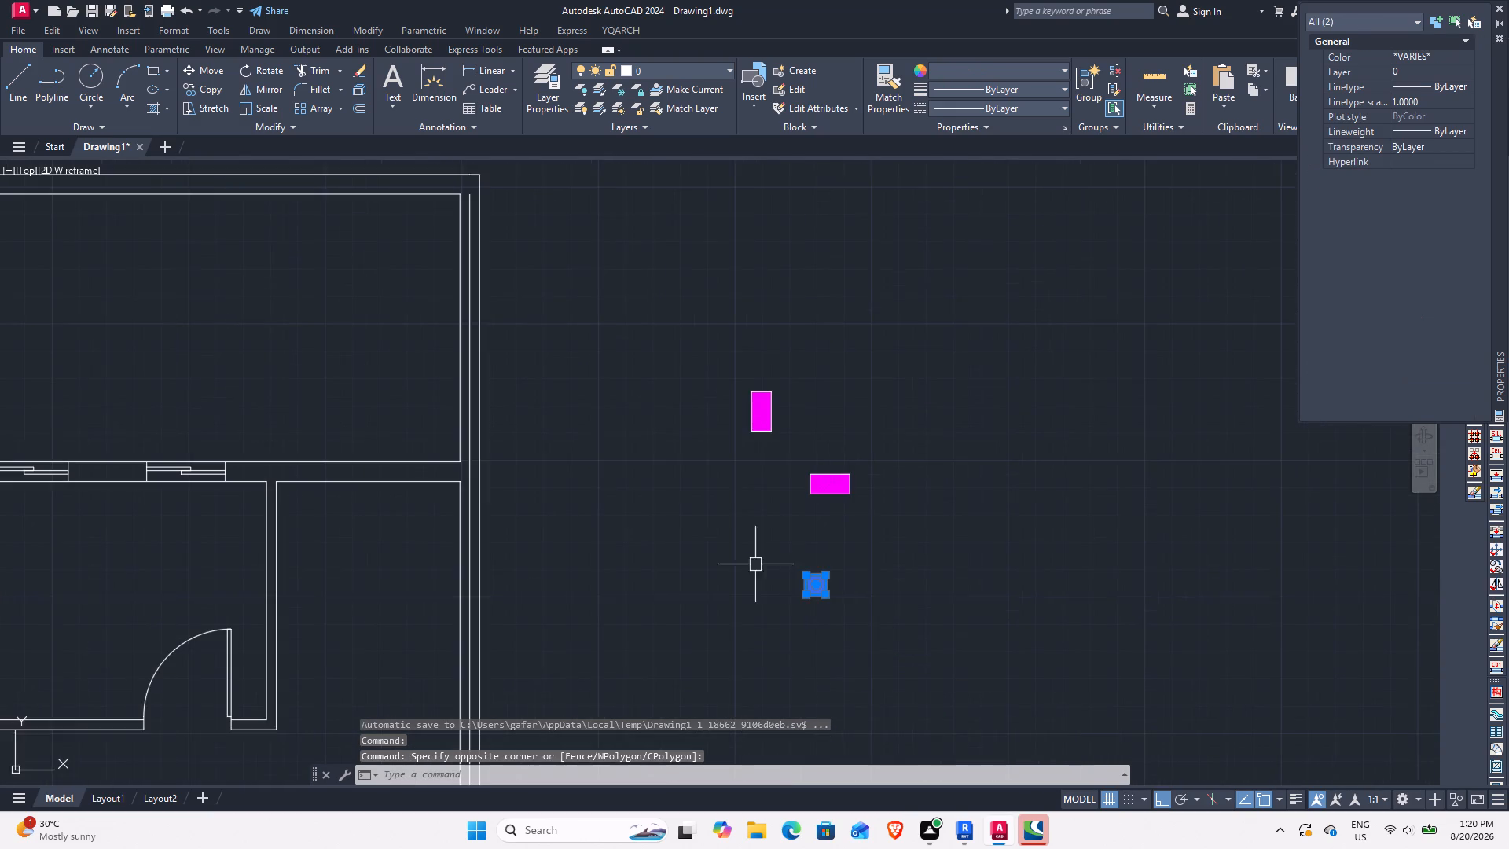
{"action": "middle_click_drag", "start_coordinate": [660, 579], "coordinate": [741, 450]}
{"action": "left_click", "coordinate": [207, 91]}
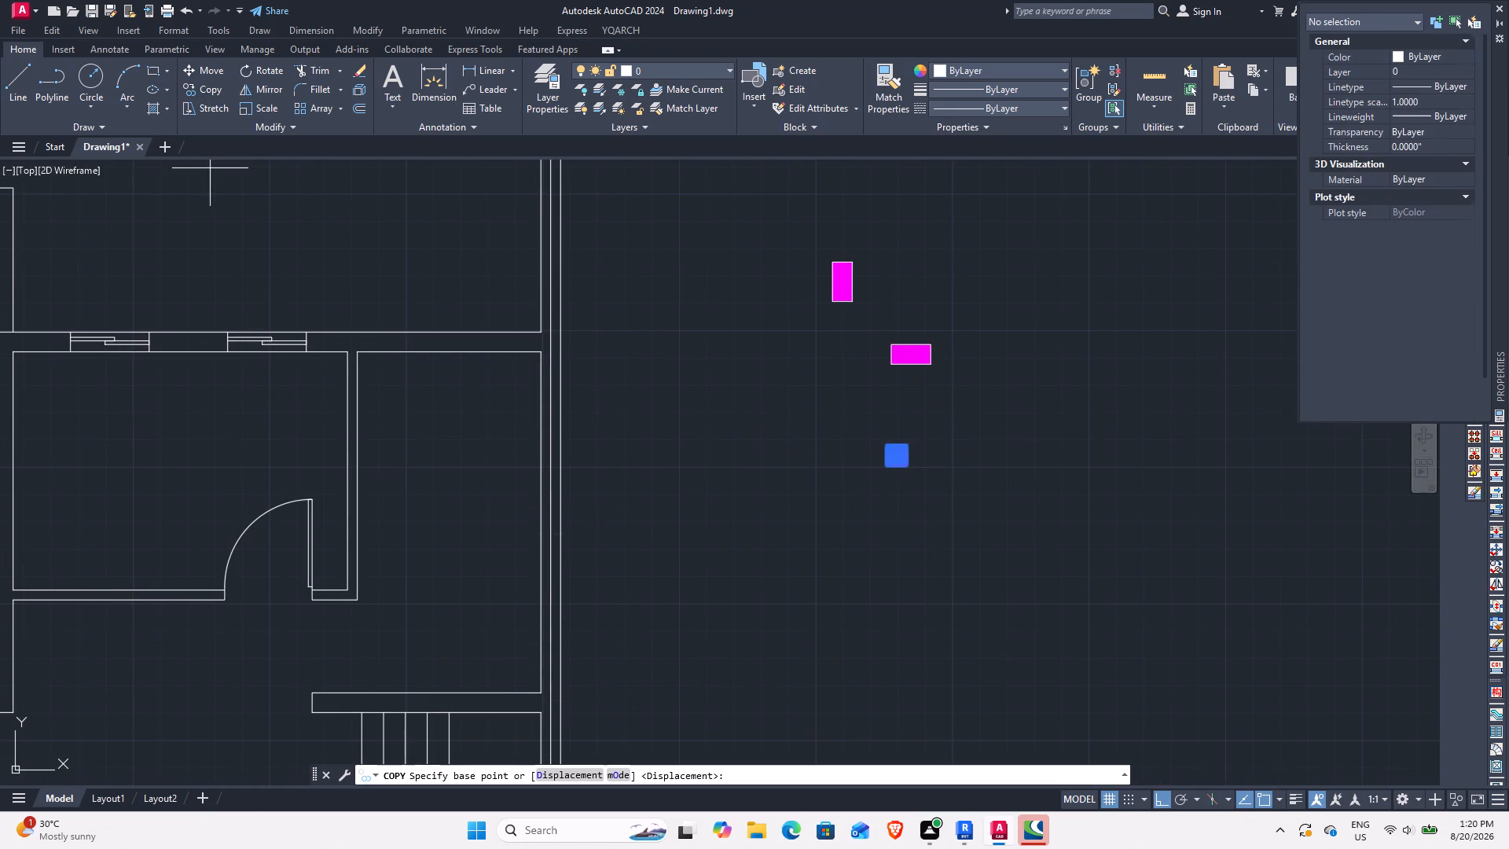
{"action": "left_click", "coordinate": [883, 442]}
{"action": "scroll", "coordinate": [661, 623], "scroll_direction": "down", "scroll_amount": 1}
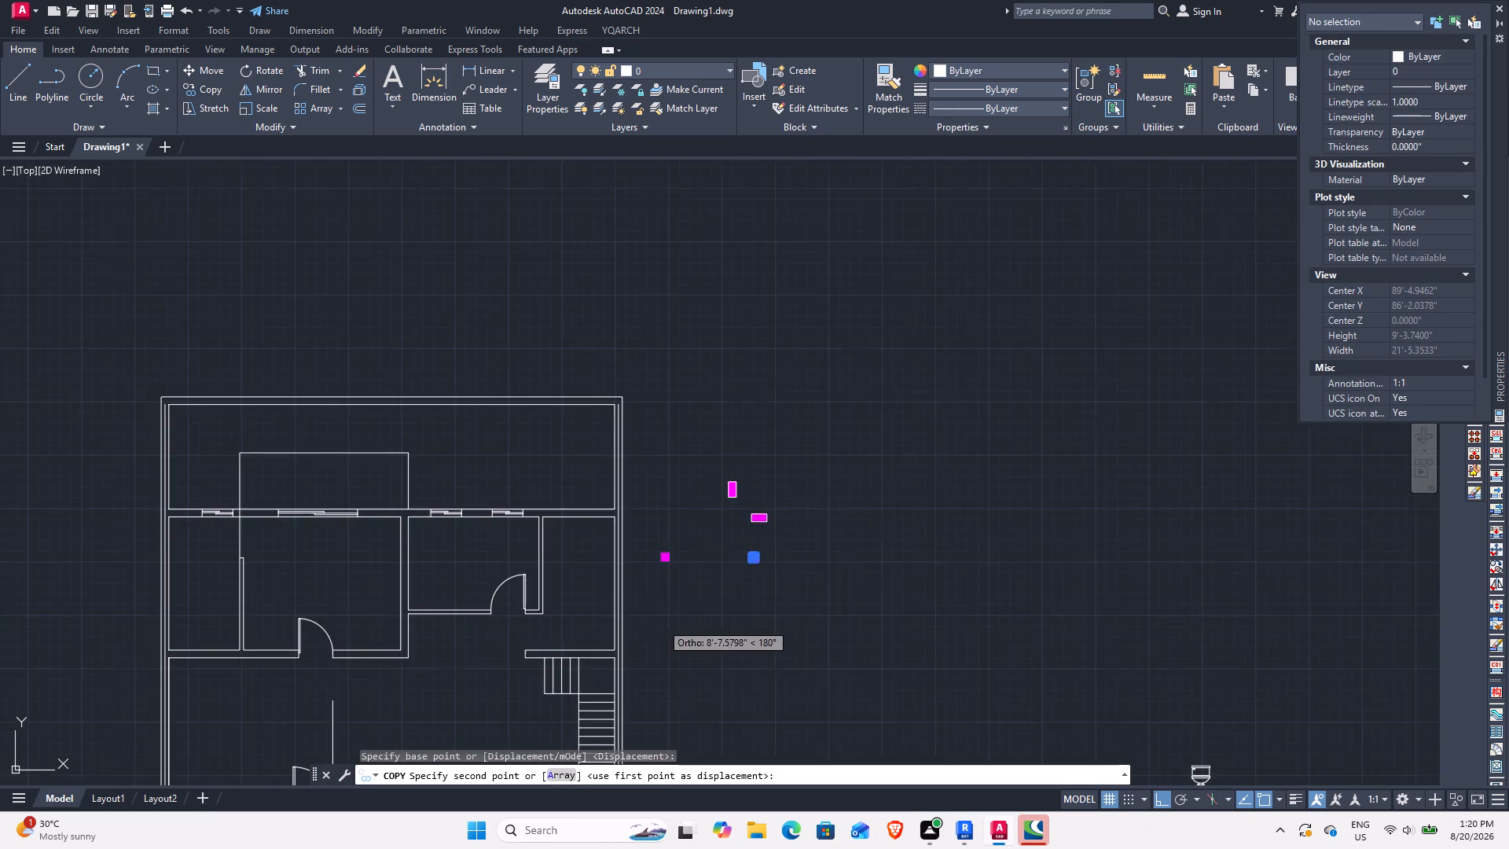
{"action": "scroll", "coordinate": [661, 623], "scroll_direction": "down", "scroll_amount": 1}
{"action": "middle_click_drag", "start_coordinate": [666, 613], "coordinate": [1137, 326]}
{"action": "middle_click_drag", "start_coordinate": [914, 671], "coordinate": [858, 386]}
{"action": "scroll", "coordinate": [728, 627], "scroll_direction": "up", "scroll_amount": 2}
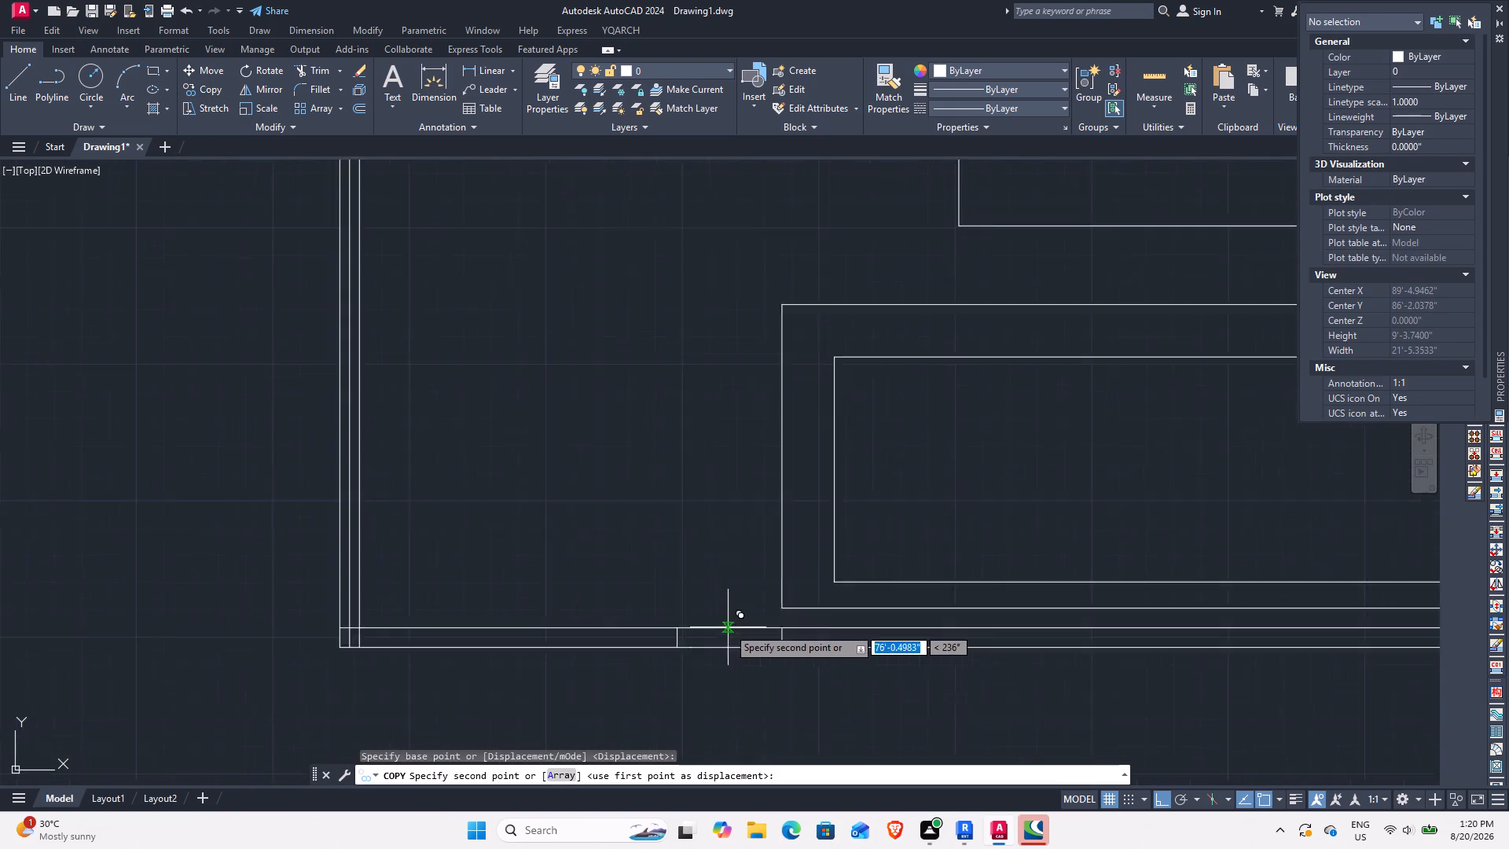
{"action": "scroll", "coordinate": [728, 627], "scroll_direction": "up", "scroll_amount": 1}
{"action": "left_click", "coordinate": [652, 634]}
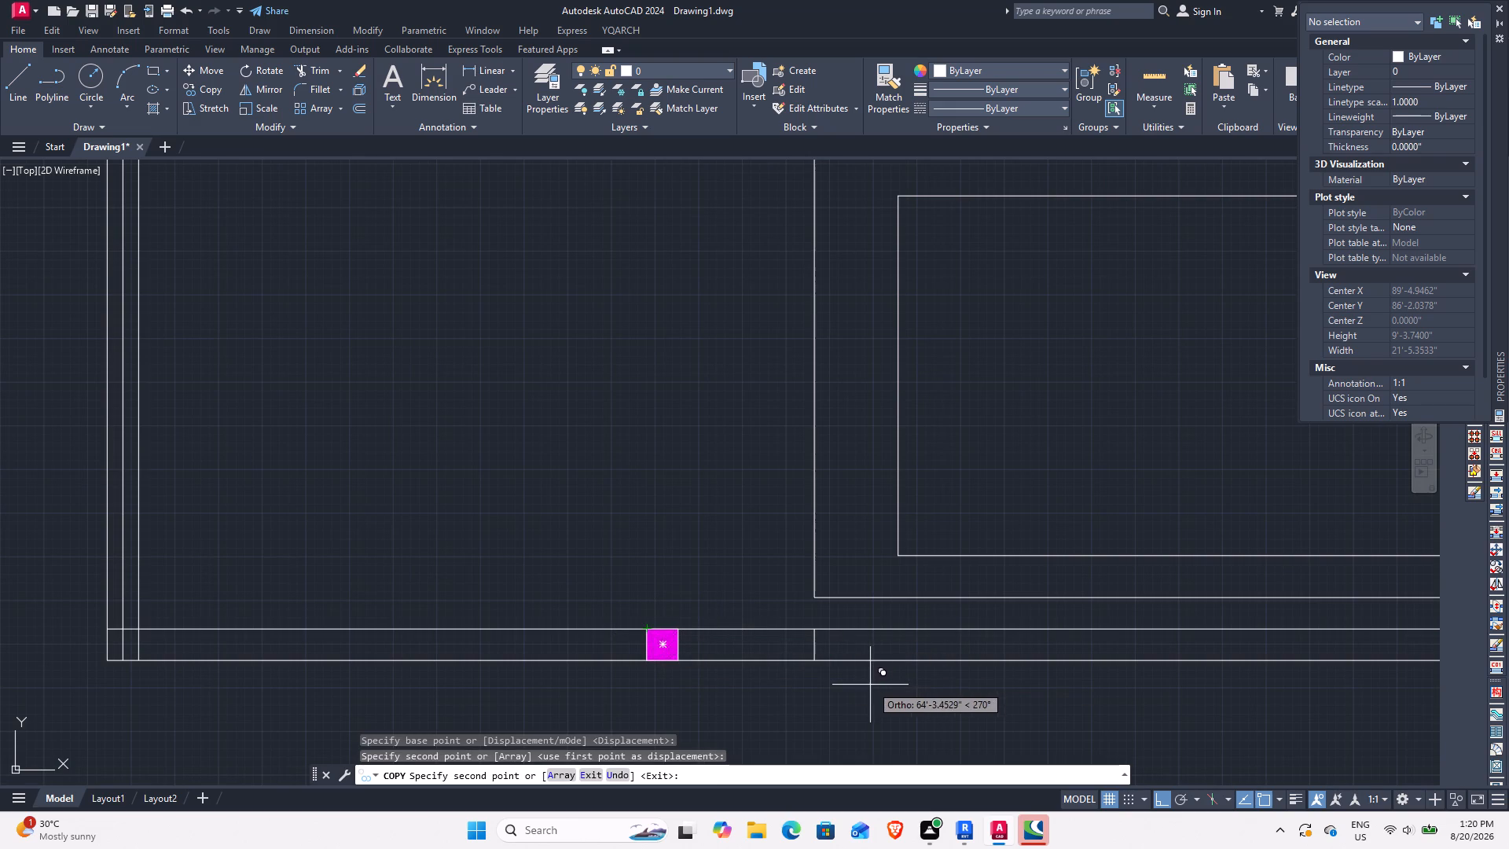
{"action": "key", "text": "Escape"}
Move the copied square column 9" left along the front wall so its right edge meets the short line.
{"action": "middle_click_drag", "start_coordinate": [833, 689], "coordinate": [1017, 575]}
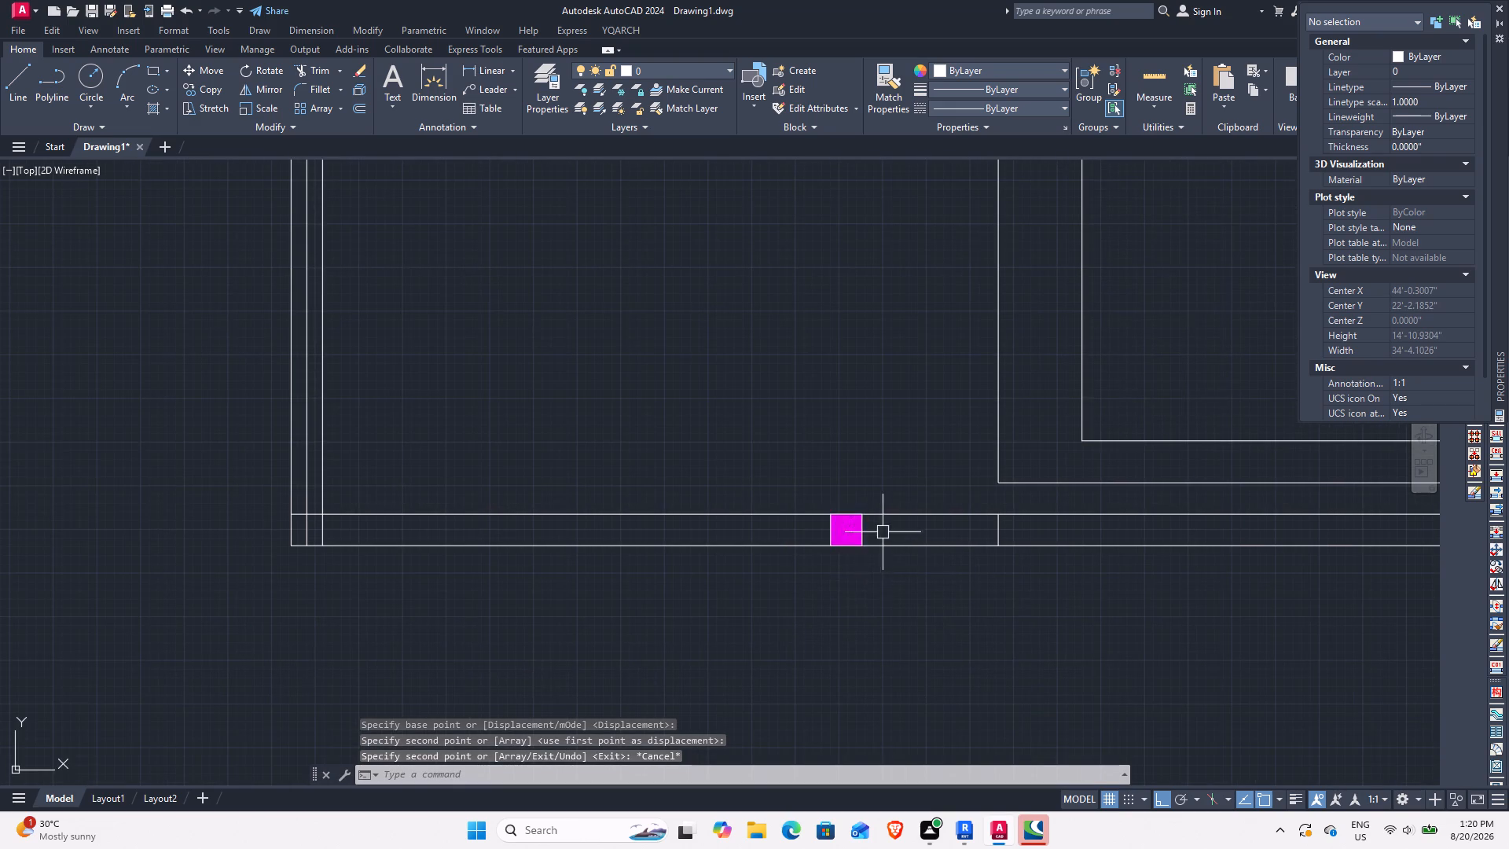
{"action": "scroll", "coordinate": [884, 531], "scroll_direction": "up", "scroll_amount": 3}
{"action": "left_click", "coordinate": [850, 553]}
{"action": "left_click", "coordinate": [774, 529]}
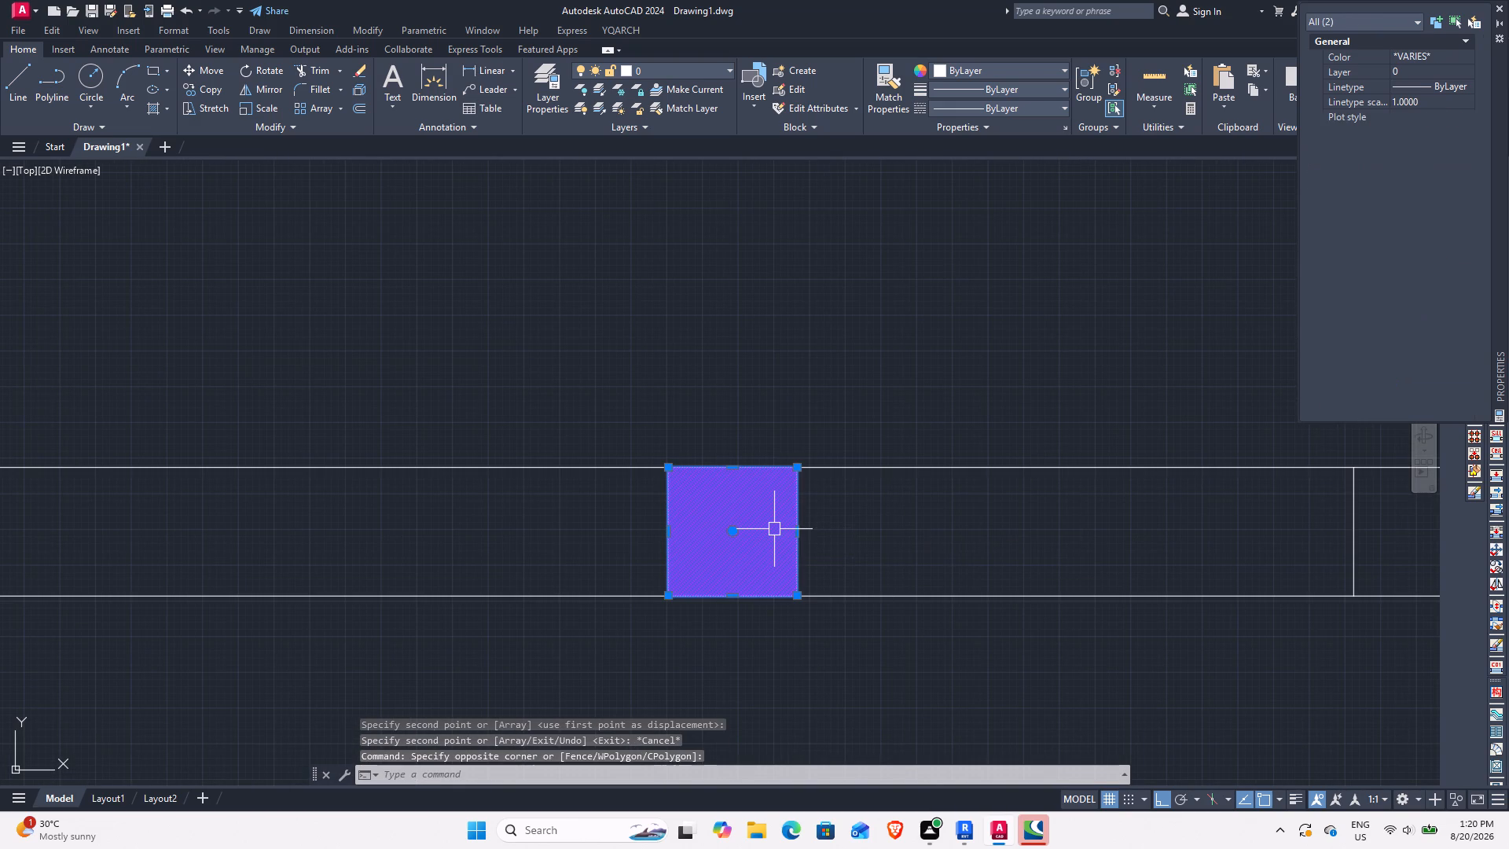
{"action": "type", "text": "M"}
{"action": "key", "text": "space"}
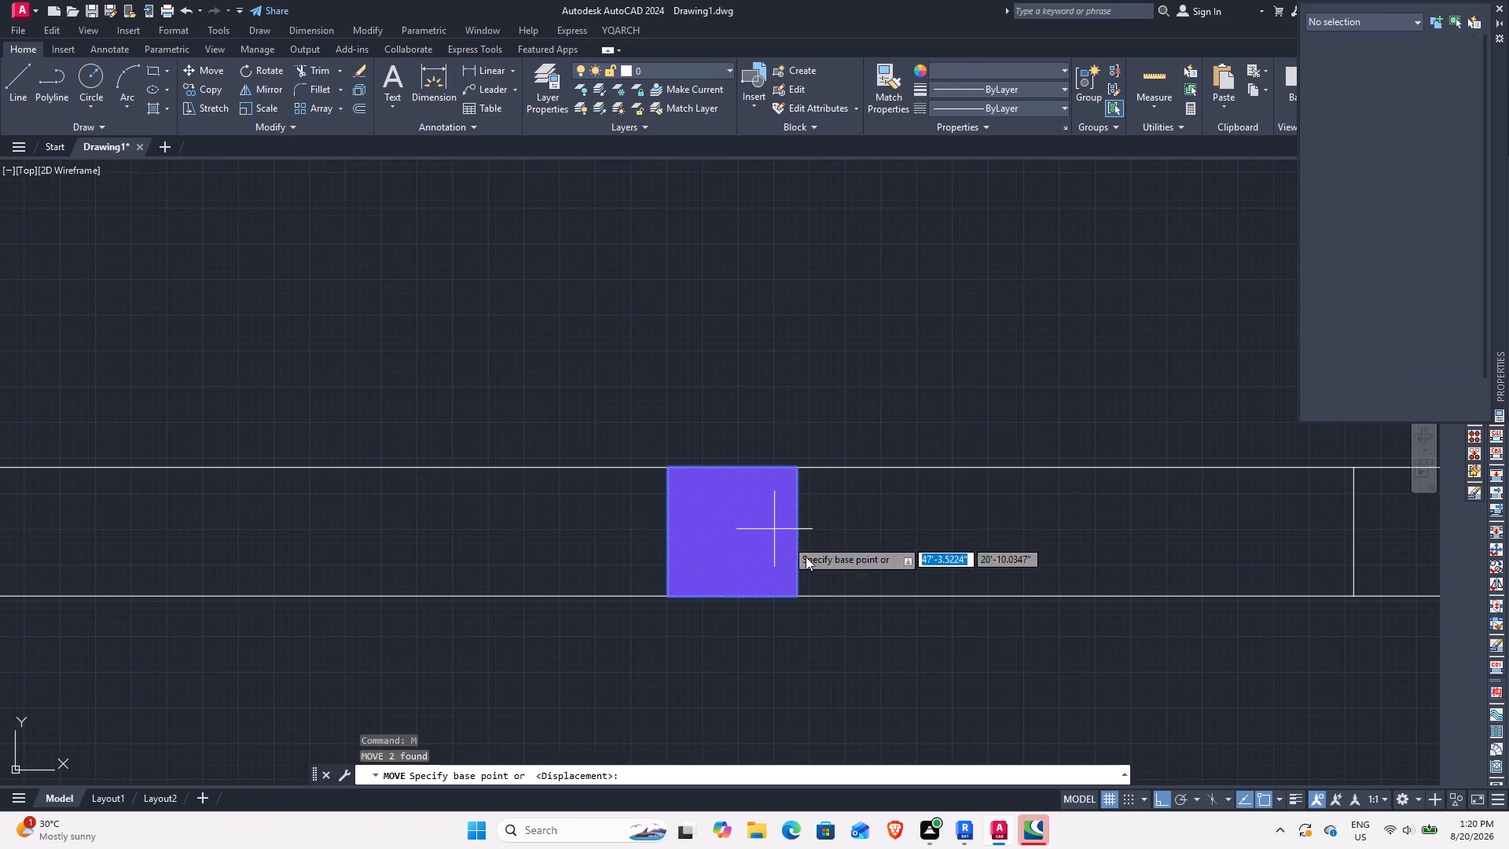
{"action": "left_click", "coordinate": [802, 600]}
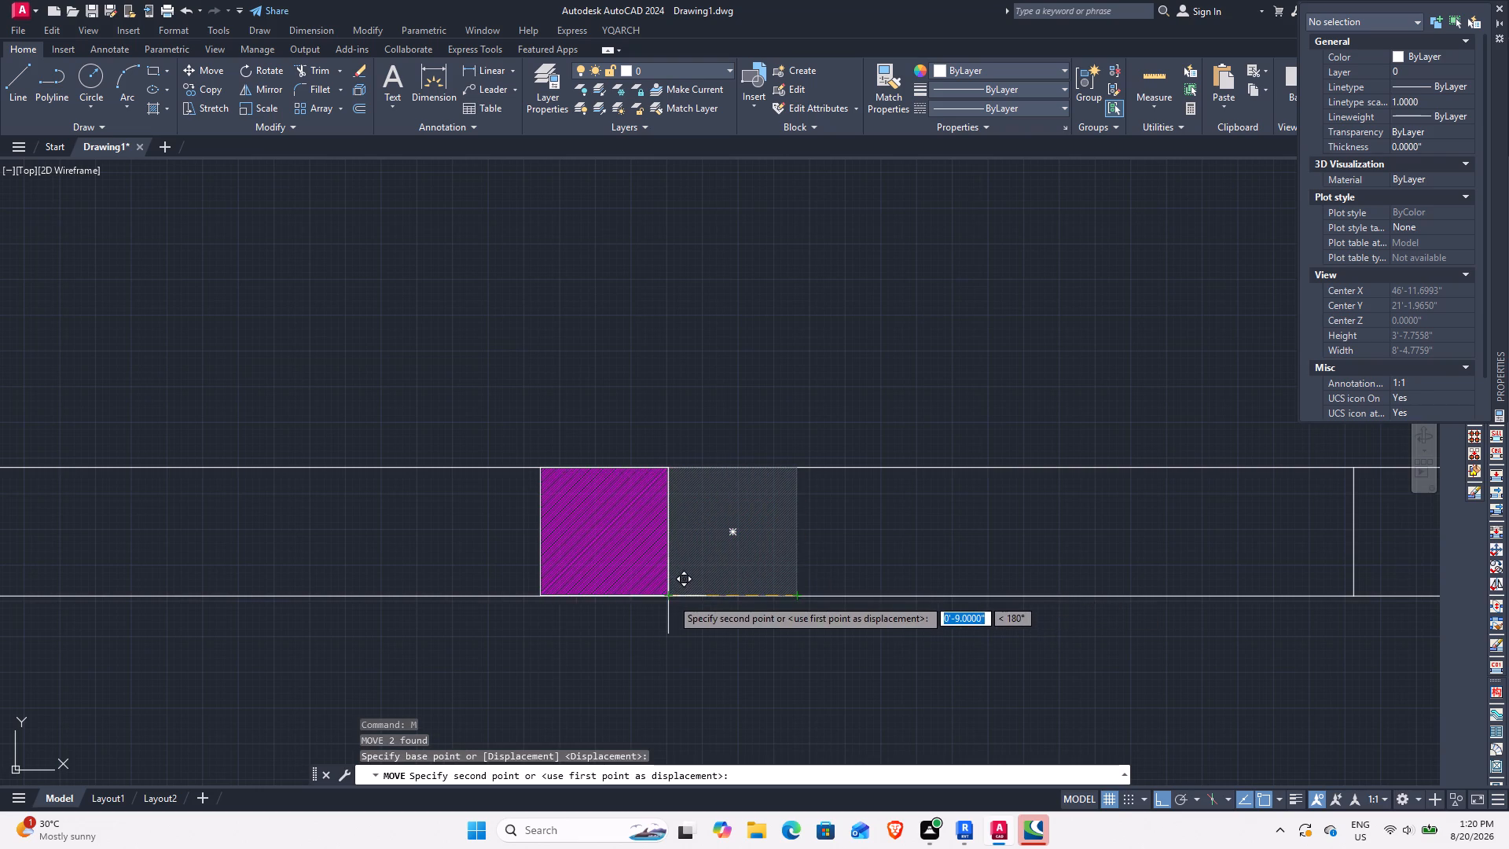
{"action": "left_click", "coordinate": [673, 597]}
{"action": "key", "text": "Escape"}
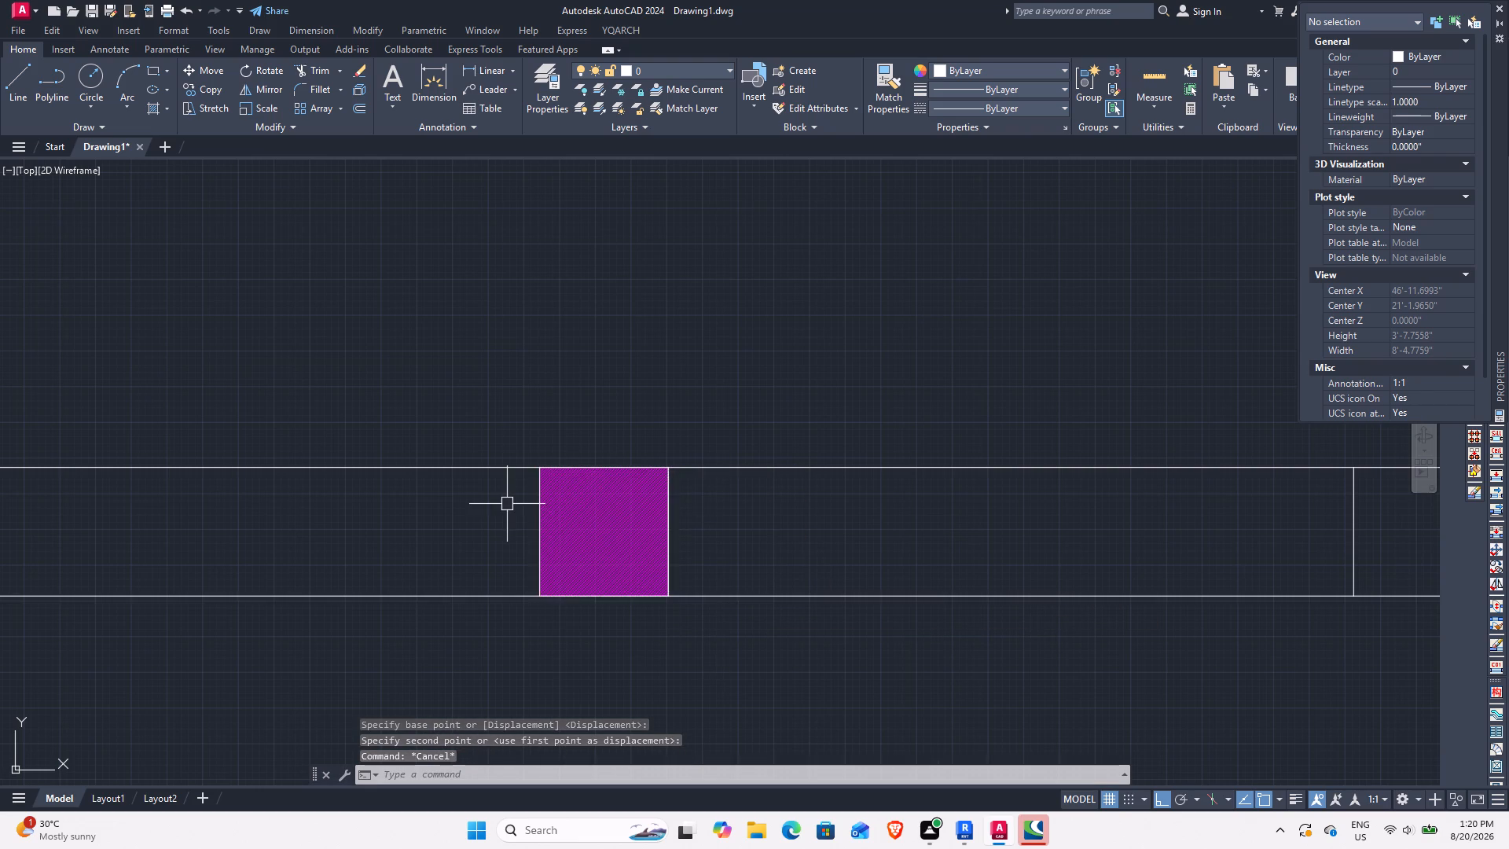
Set the offset distance to 10'.
{"action": "scroll", "coordinate": [507, 504], "scroll_direction": "down", "scroll_amount": 3}
{"action": "middle_click_drag", "start_coordinate": [457, 494], "coordinate": [701, 463]}
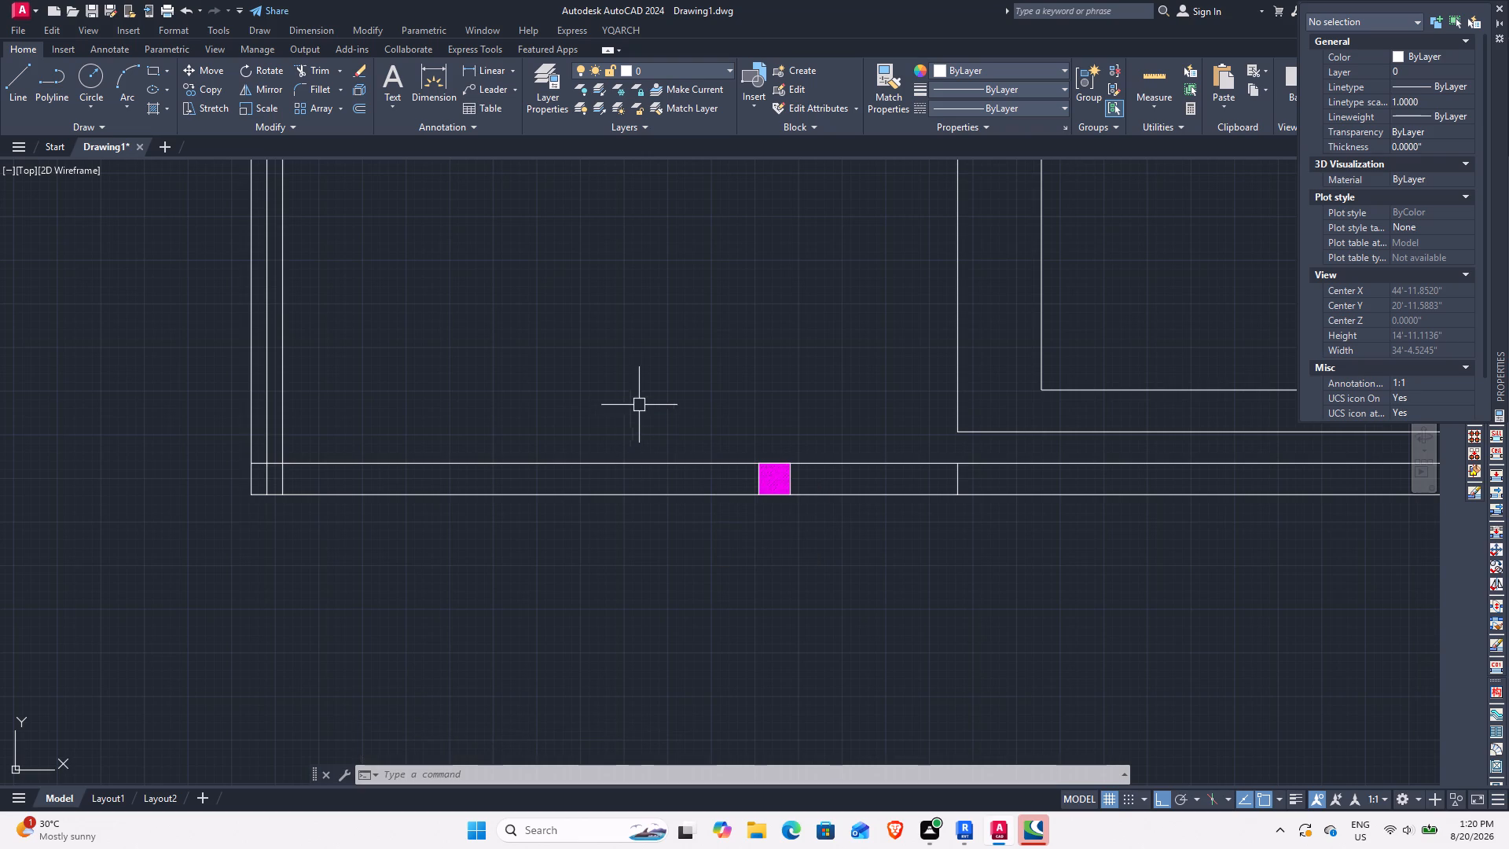
{"action": "middle_click_drag", "start_coordinate": [649, 433], "coordinate": [634, 466]}
{"action": "type", "text": "O"}
{"action": "key", "text": "space"}
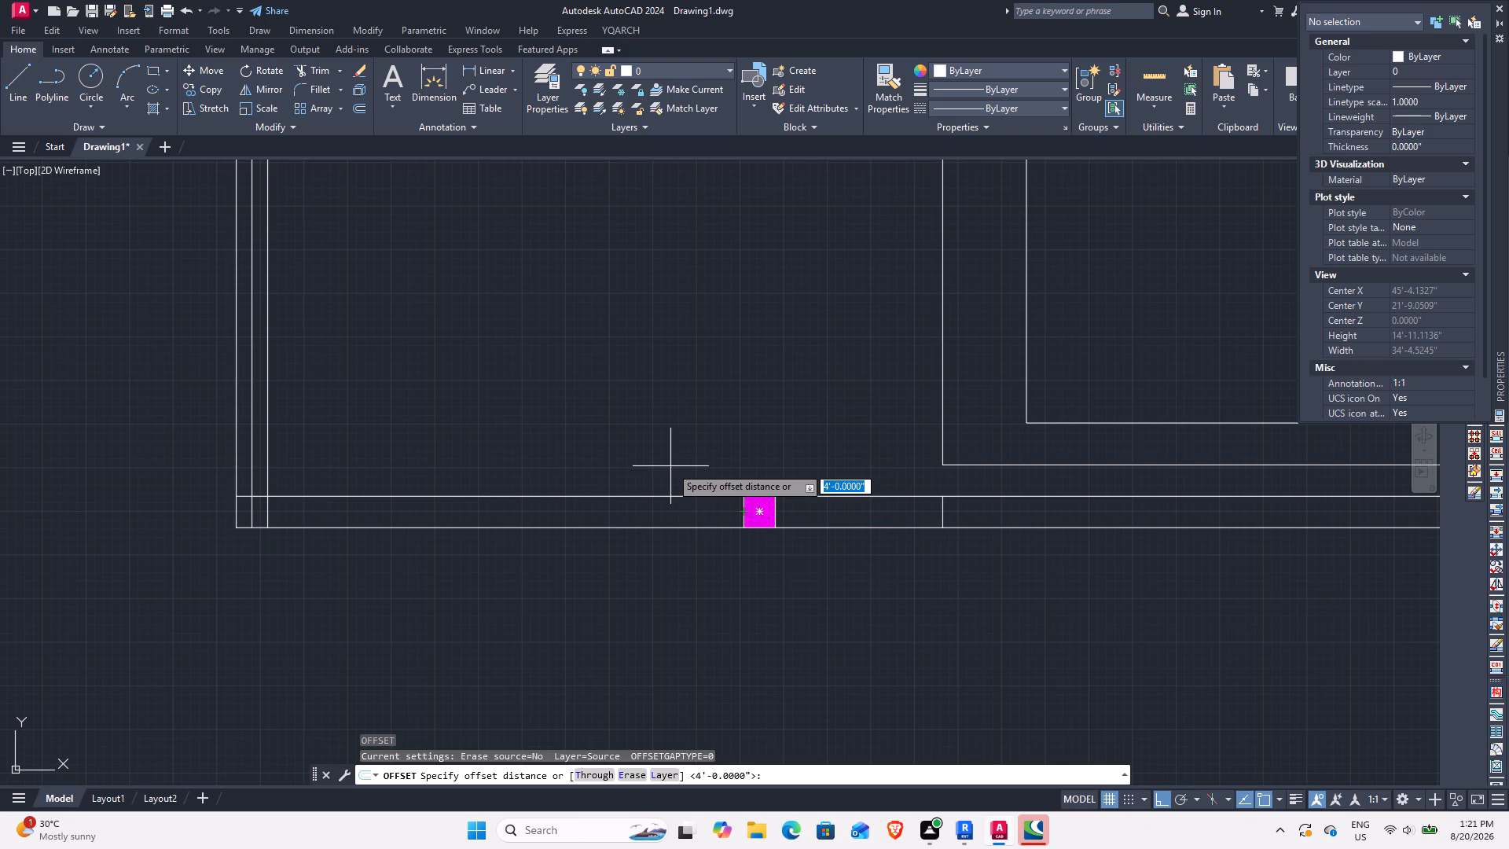
{"action": "type", "text": "10'"}
{"action": "key", "text": "Return"}
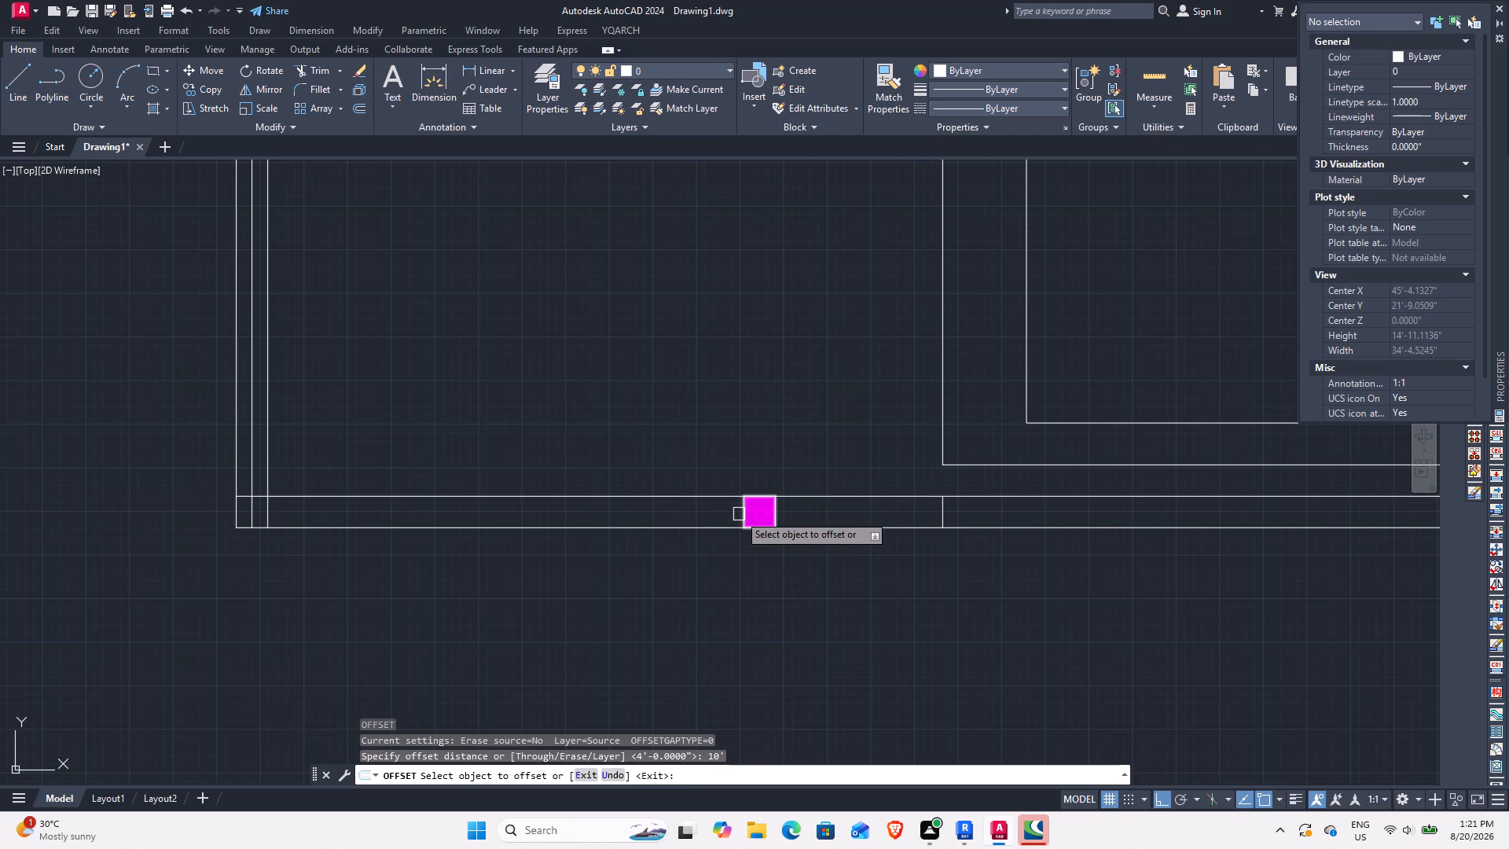
{"action": "key", "text": "Escape"}
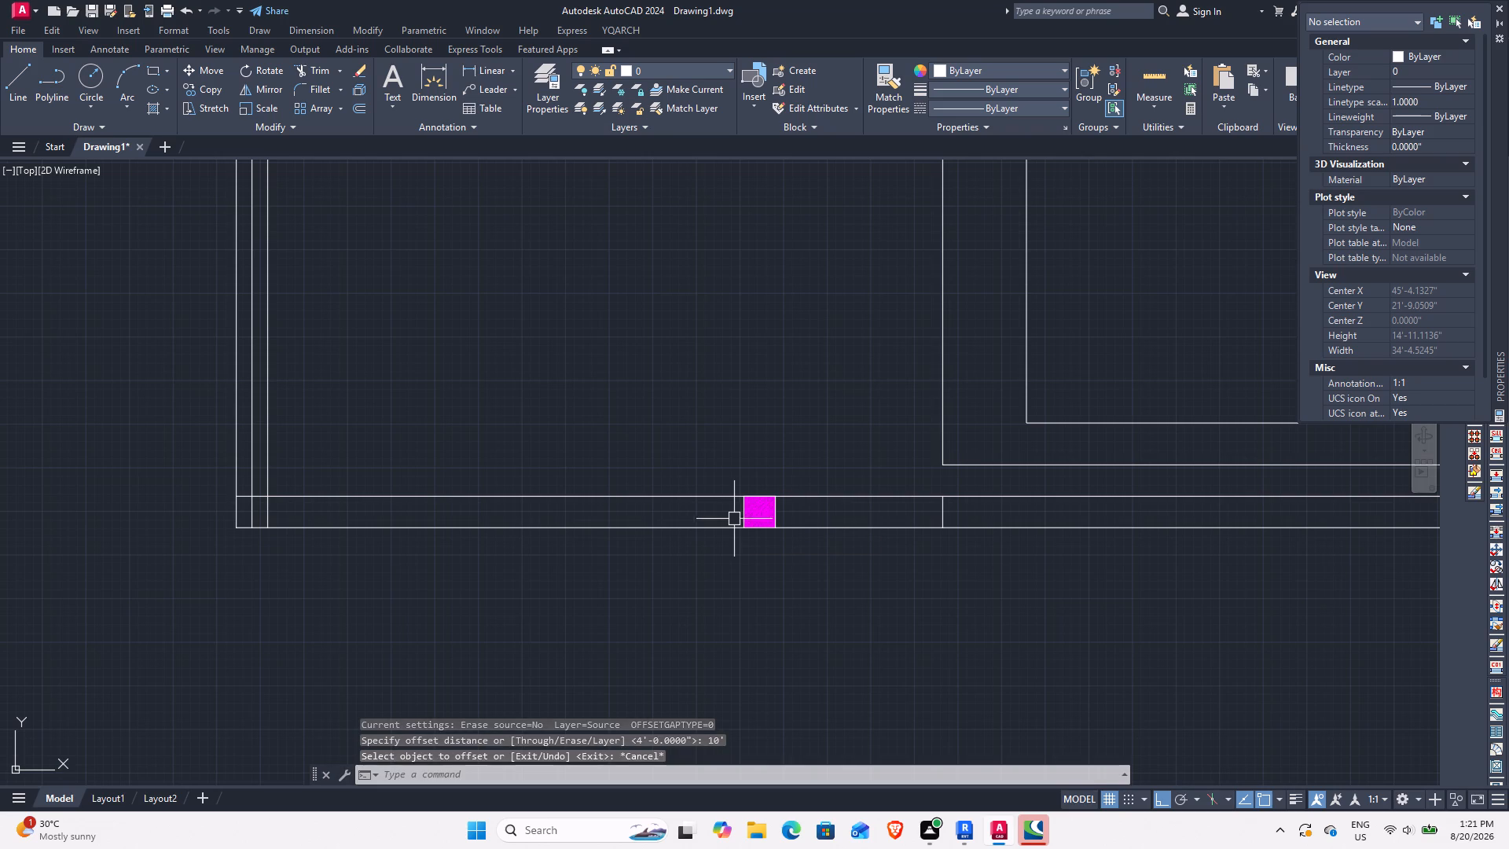
Explode the outline of the square column on the front boundary wall.
{"action": "left_click", "coordinate": [740, 519]}
{"action": "type", "text": "X"}
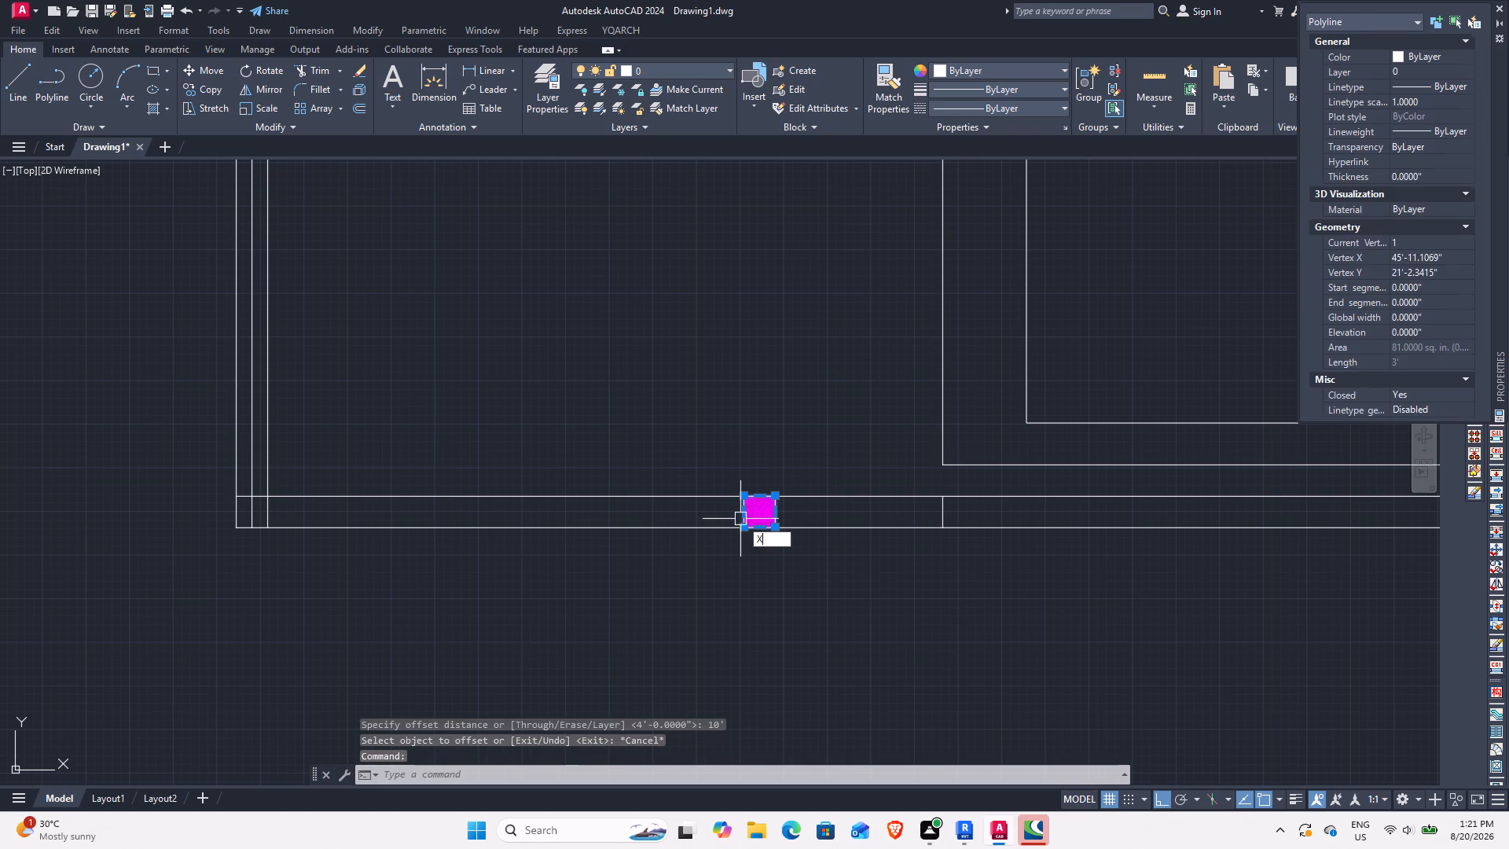
{"action": "key", "text": "space"}
Offset the square column's left edge 10' to the left along the front boundary wall.
{"action": "type", "text": "O"}
{"action": "key", "text": "space"}
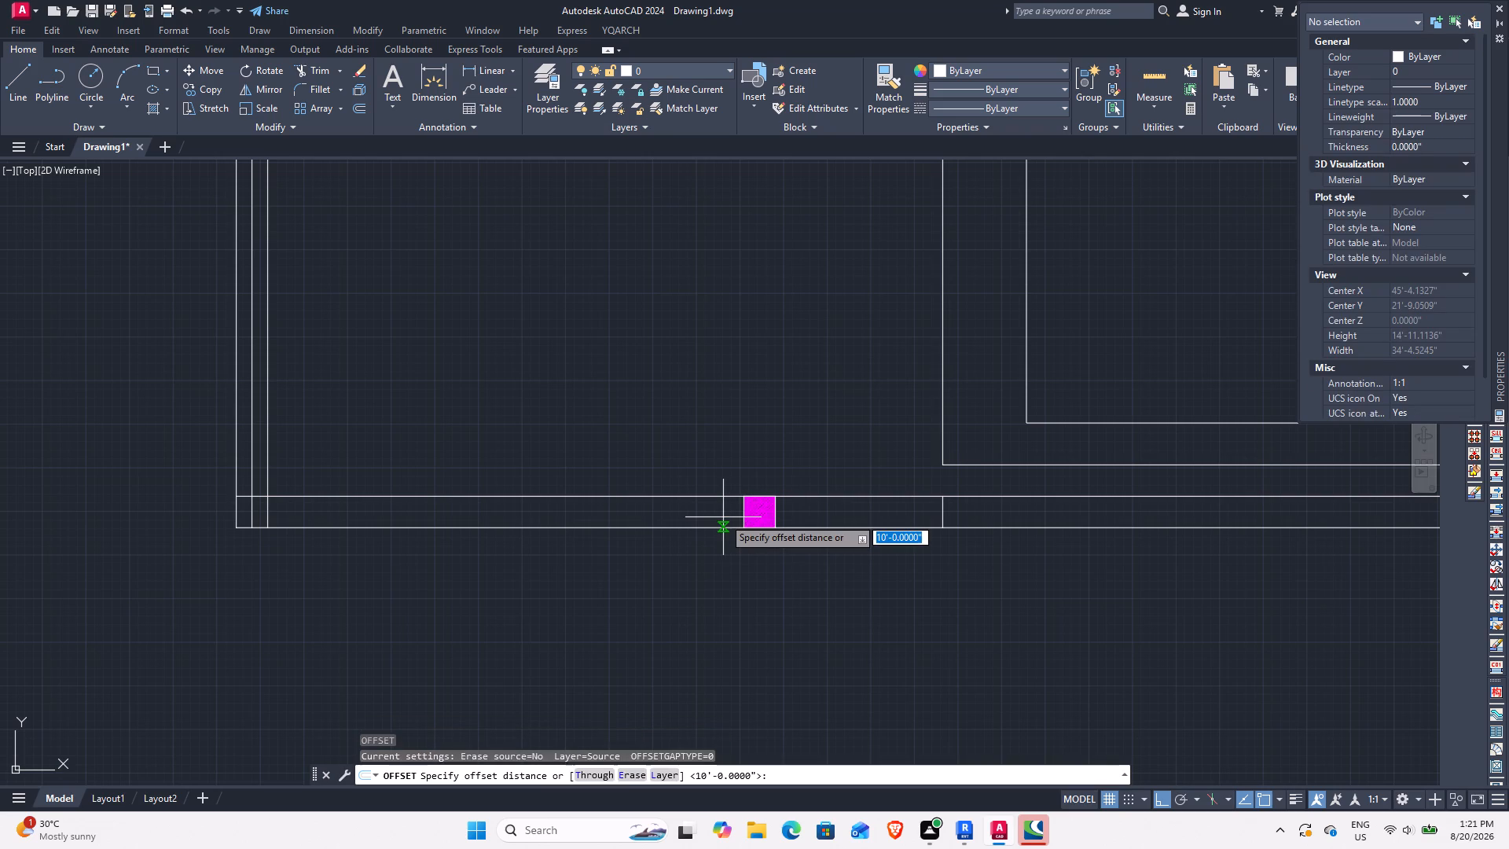
{"action": "key", "text": "space"}
{"action": "left_click", "coordinate": [739, 516]}
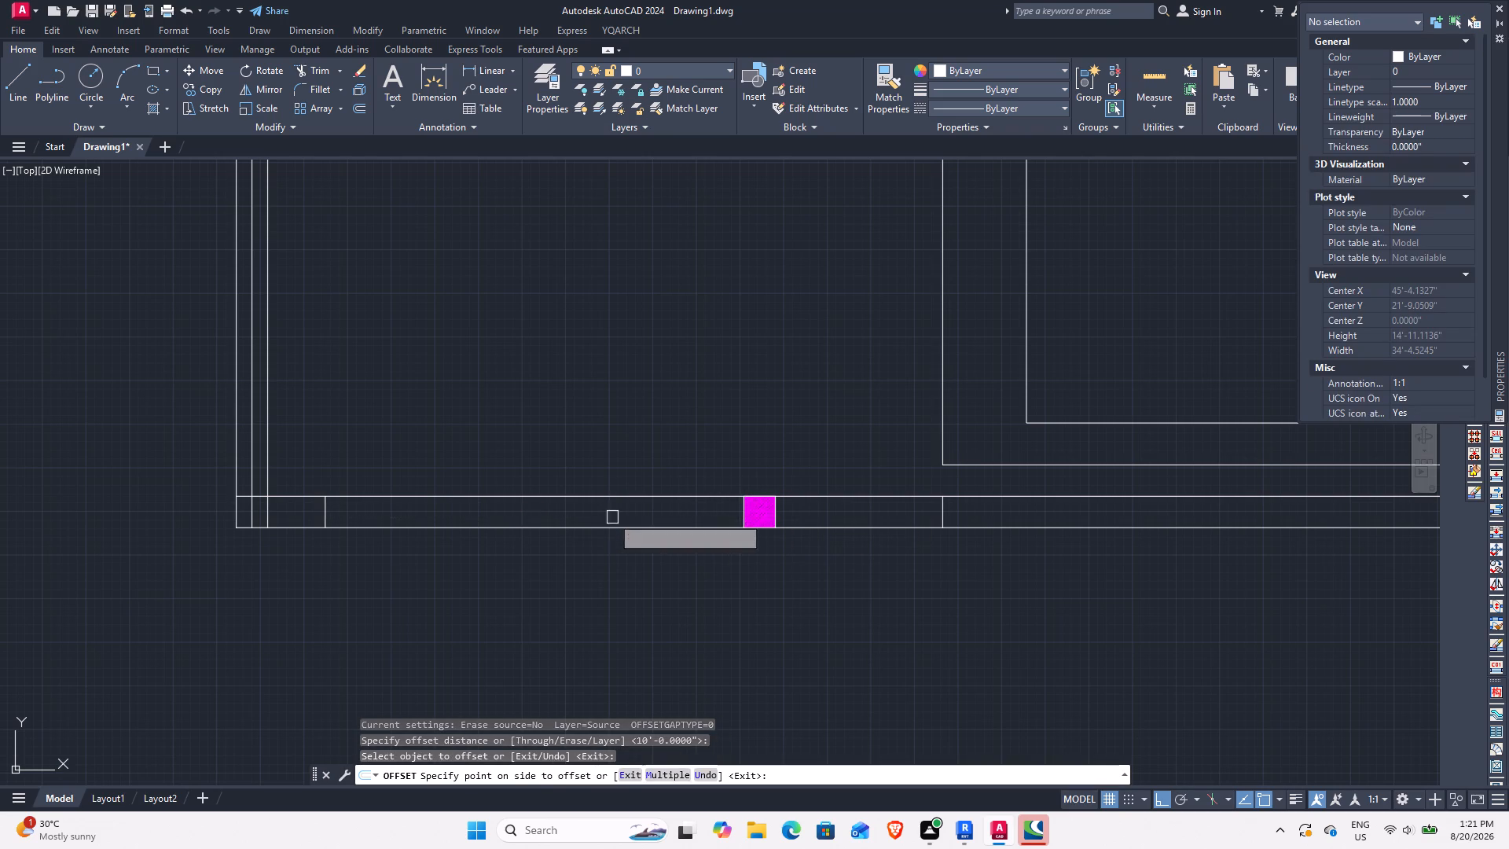
{"action": "left_click", "coordinate": [612, 517]}
{"action": "middle_click_drag", "start_coordinate": [499, 524], "coordinate": [763, 517]}
{"action": "key", "text": "Escape"}
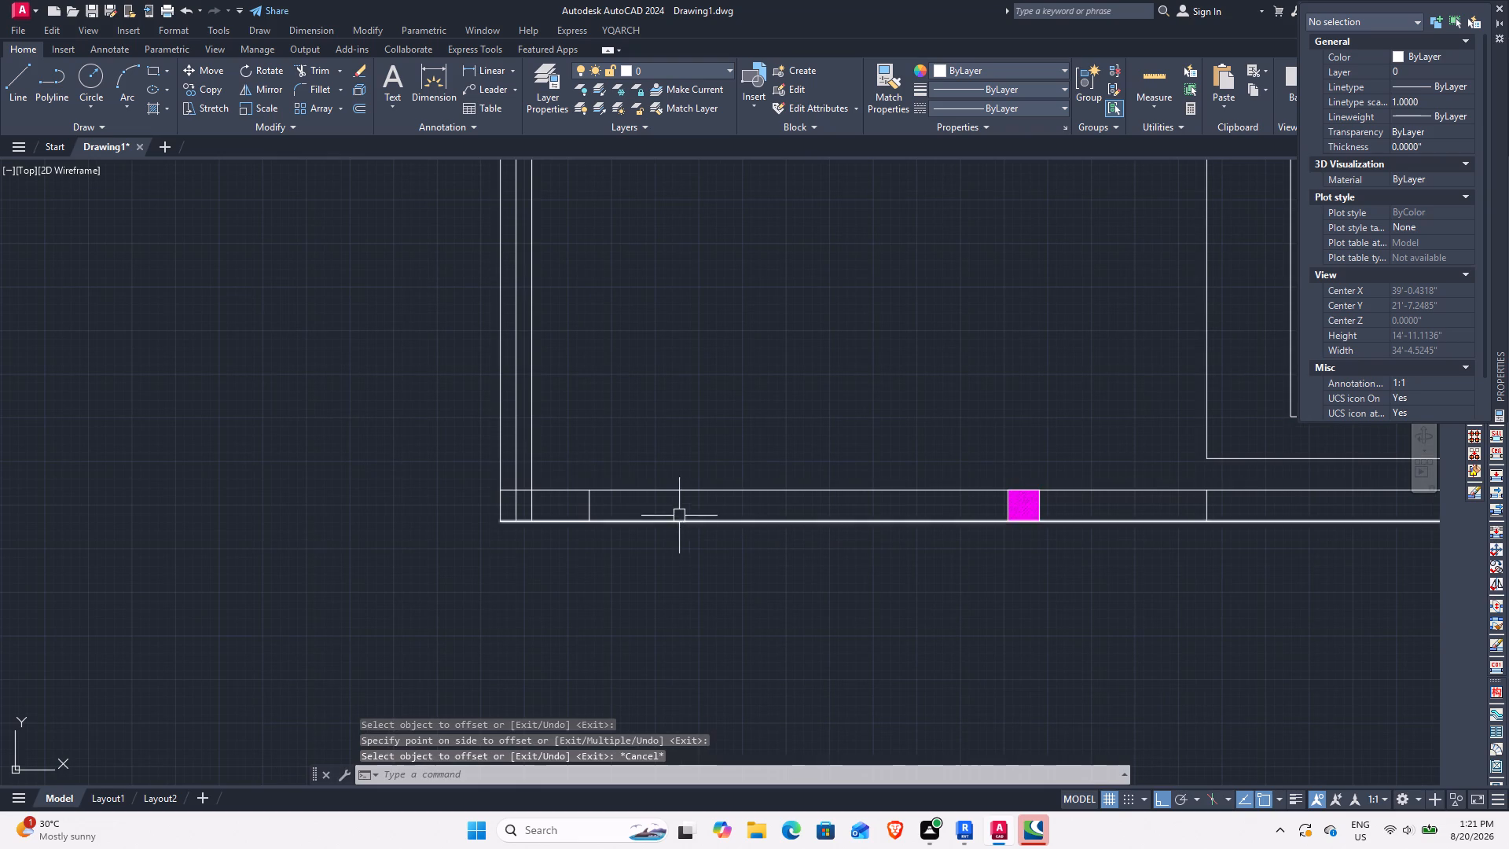
Measure the distance from the left boundary wall's middle line to the new short line across the front wall.
{"action": "scroll", "coordinate": [567, 468], "scroll_direction": "up", "scroll_amount": 2}
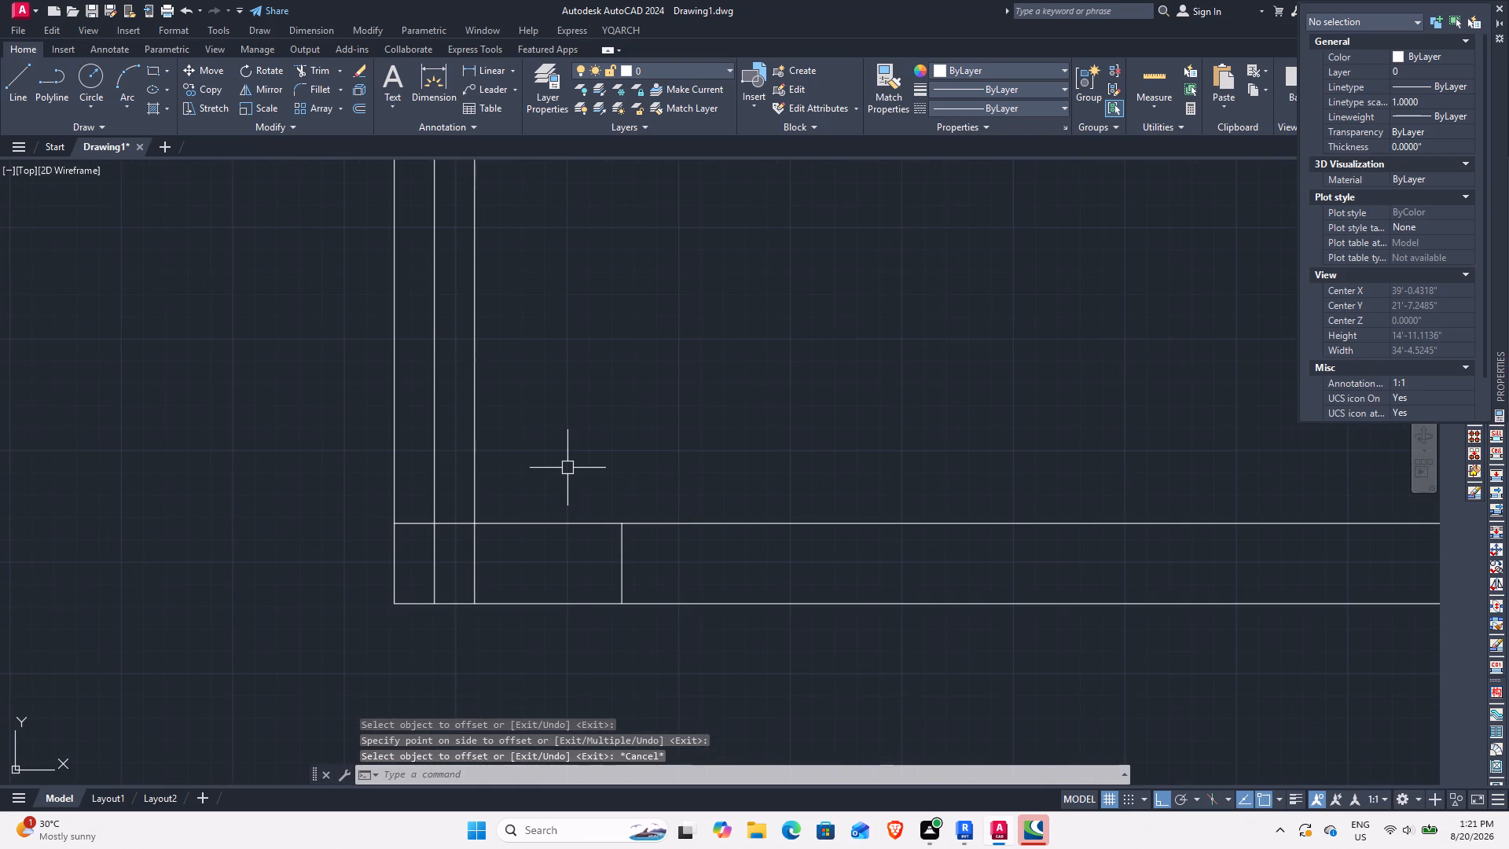
{"action": "left_click", "coordinate": [438, 77]}
{"action": "left_click", "coordinate": [435, 524]}
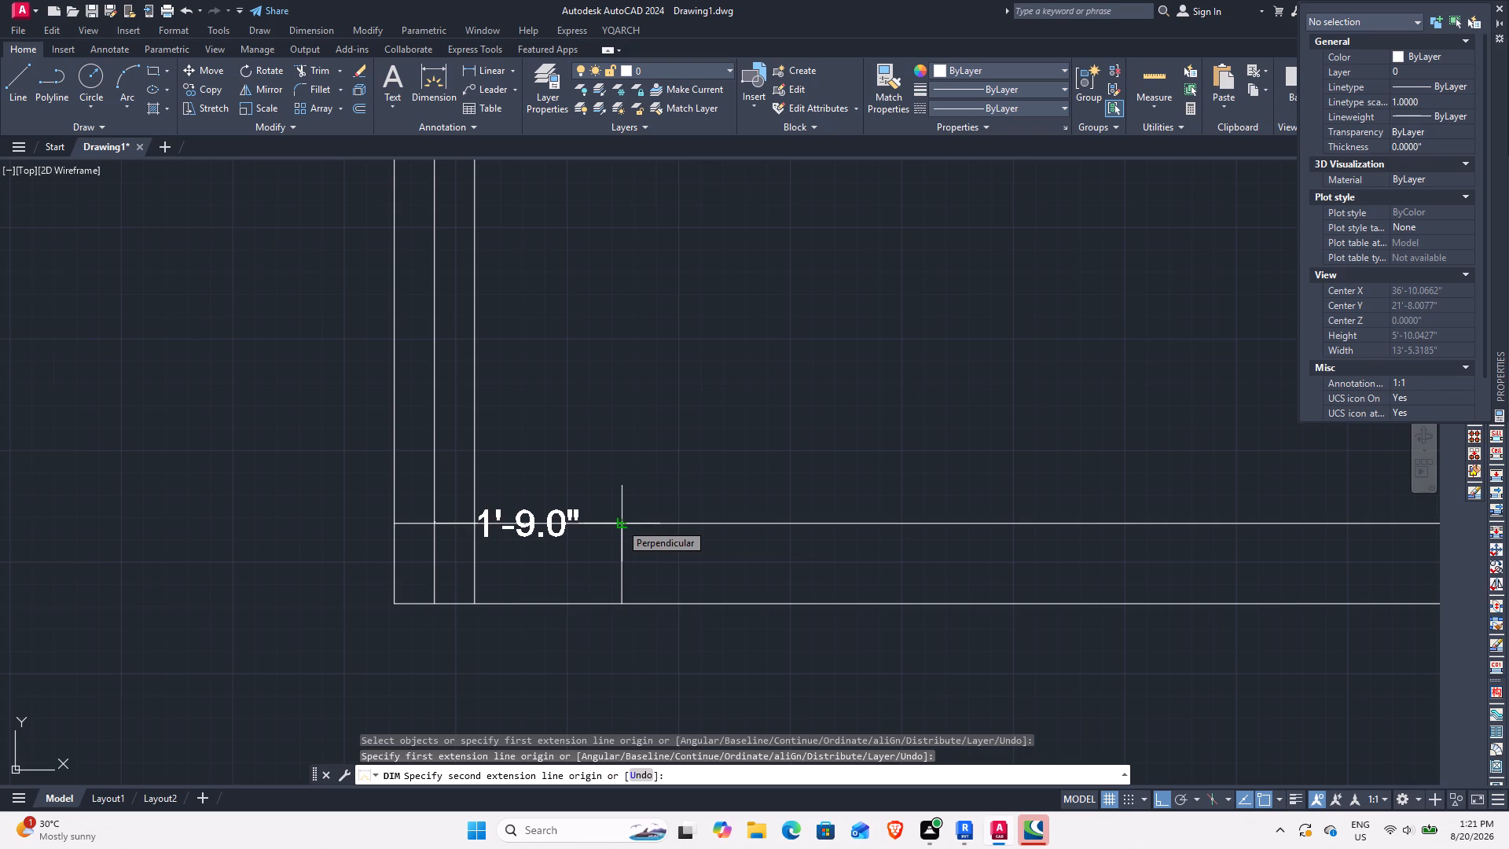
{"action": "key", "text": "Escape"}
Trim the front wall's inner line on both sides of the square column, between the two outer short lines.
{"action": "scroll", "coordinate": [620, 523], "scroll_direction": "down", "scroll_amount": 2}
{"action": "middle_click_drag", "start_coordinate": [827, 496], "coordinate": [767, 476]}
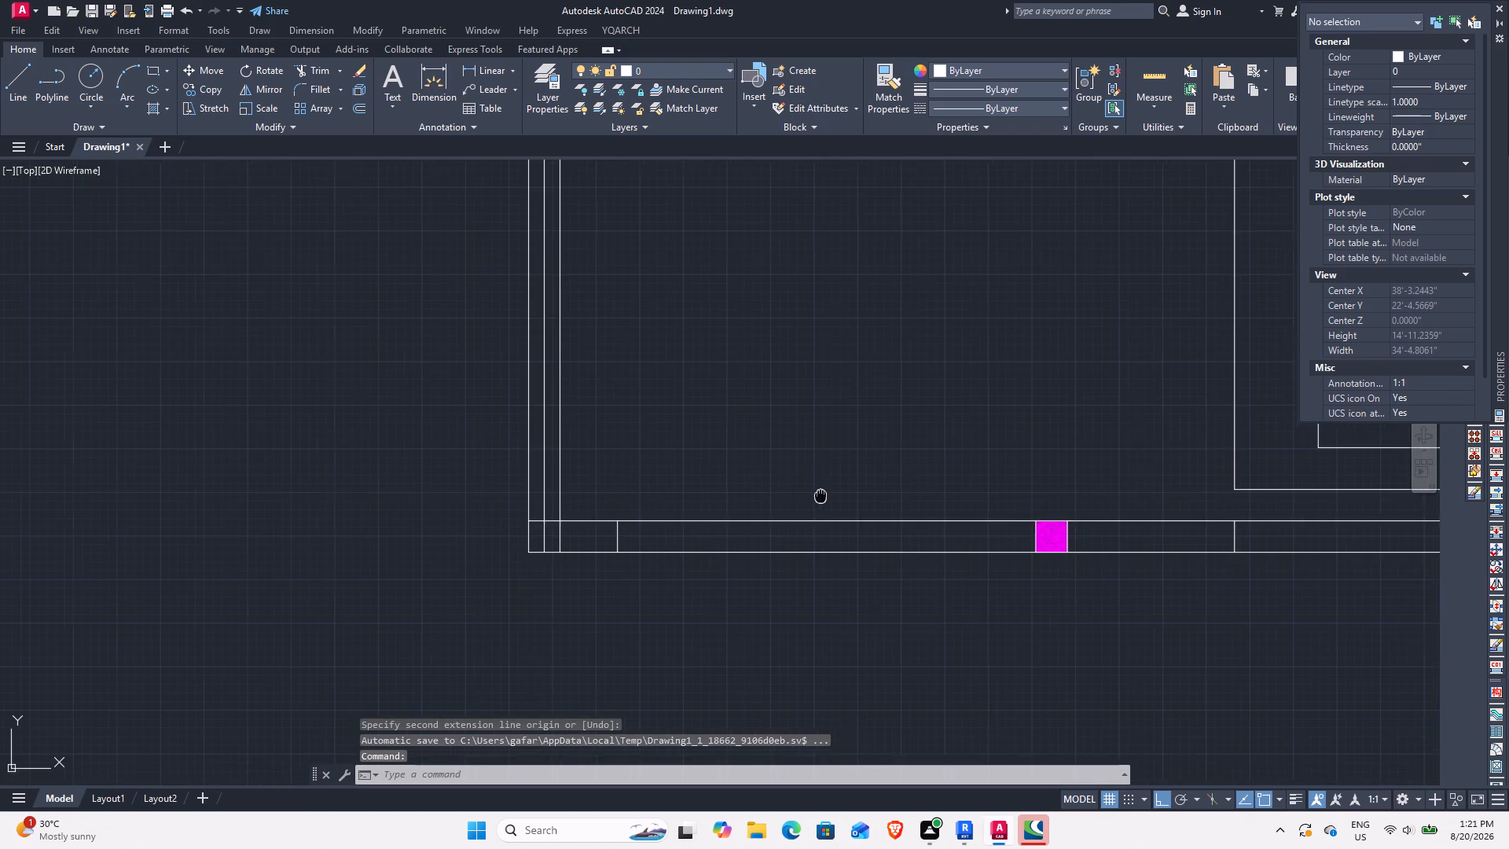
{"action": "middle_click_drag", "start_coordinate": [767, 476], "coordinate": [606, 488]}
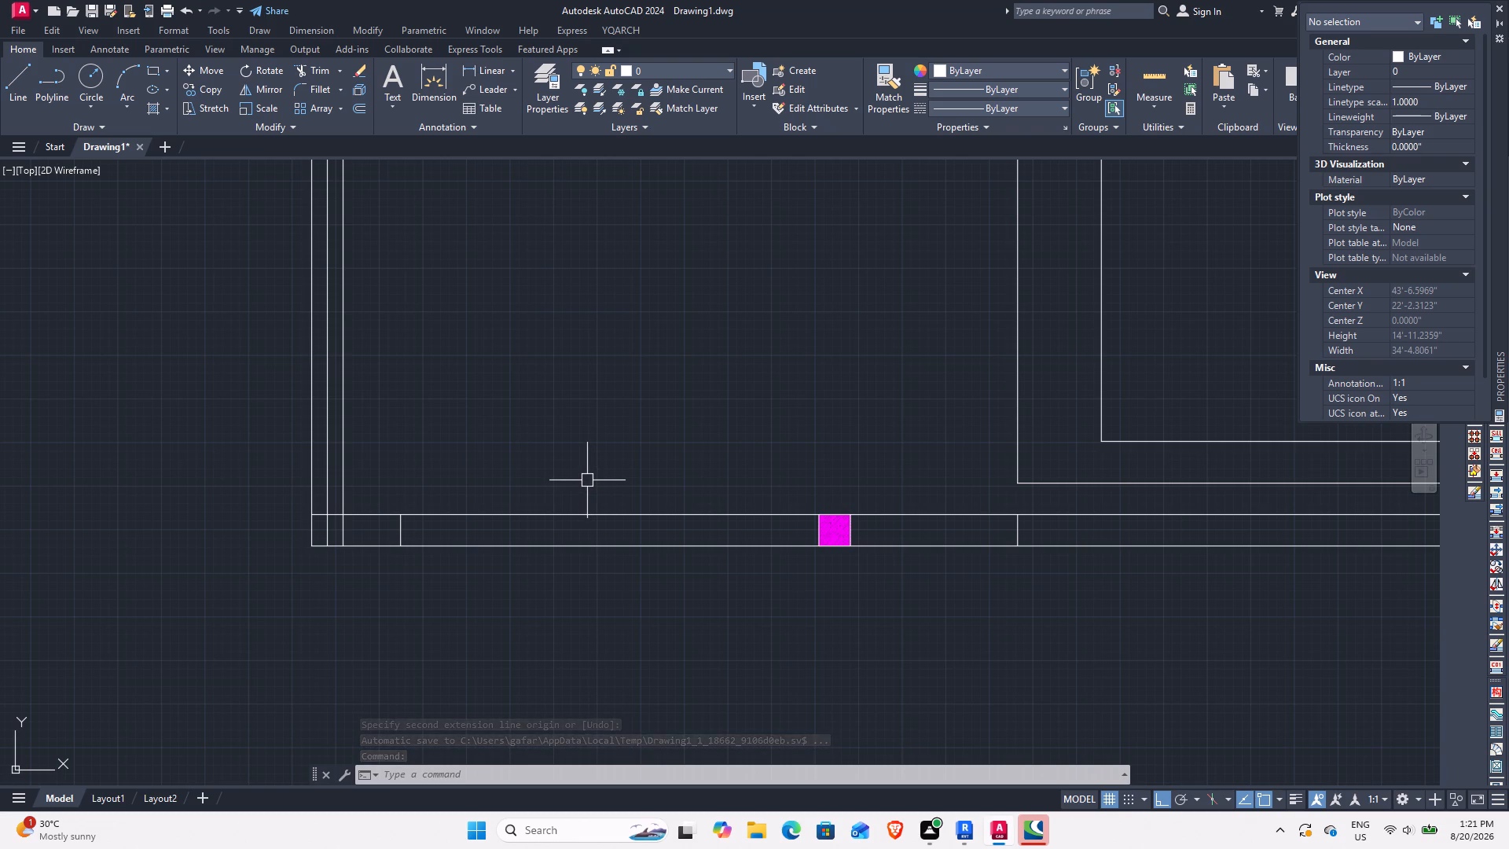
{"action": "type", "text": "TR"}
{"action": "key", "text": "space"}
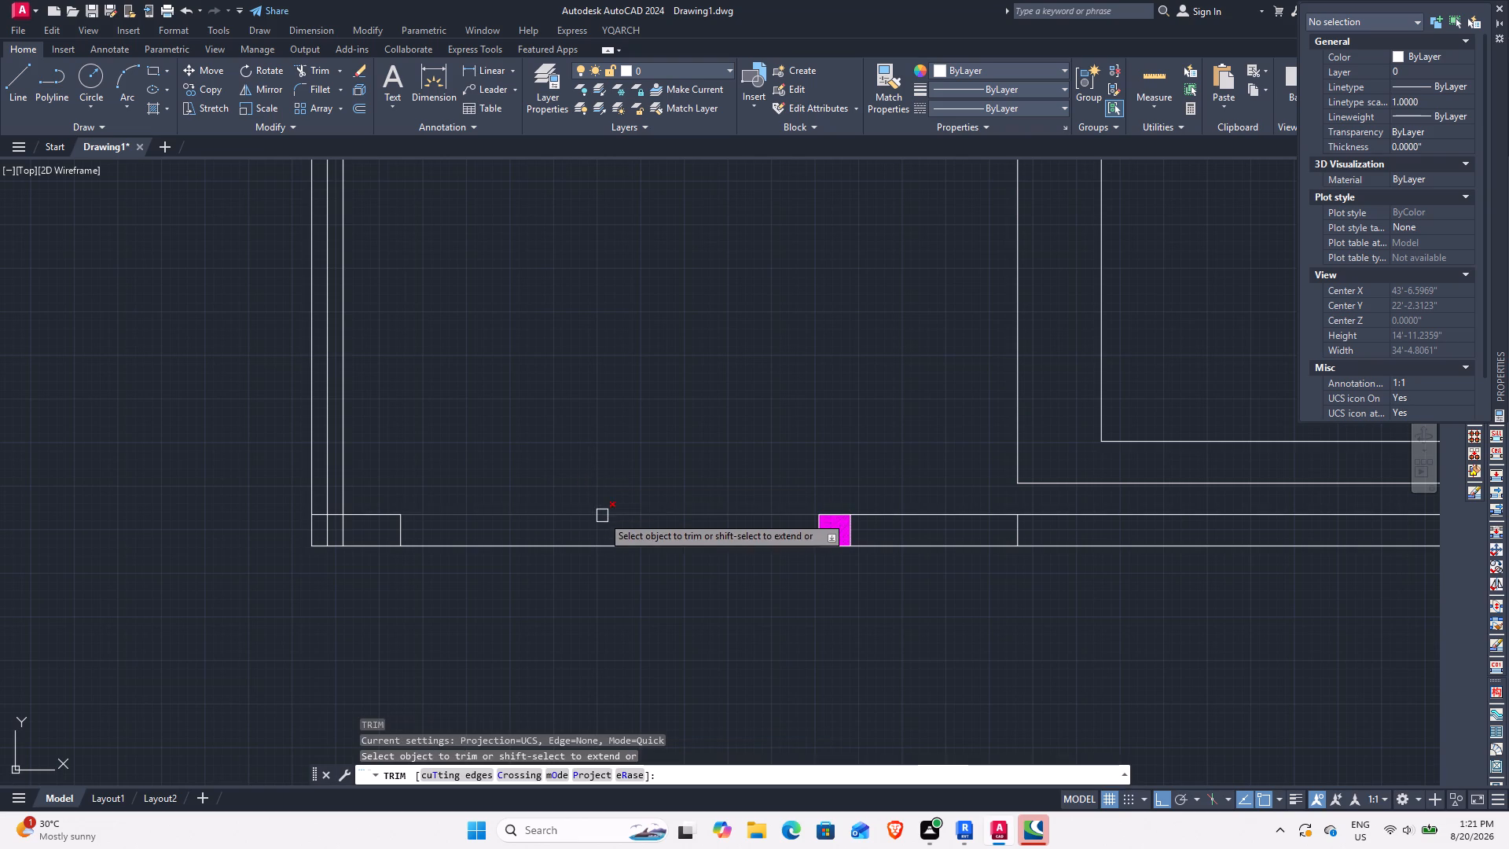
{"action": "left_click", "coordinate": [602, 516]}
{"action": "left_click", "coordinate": [905, 516]}
{"action": "key", "text": "Escape"}
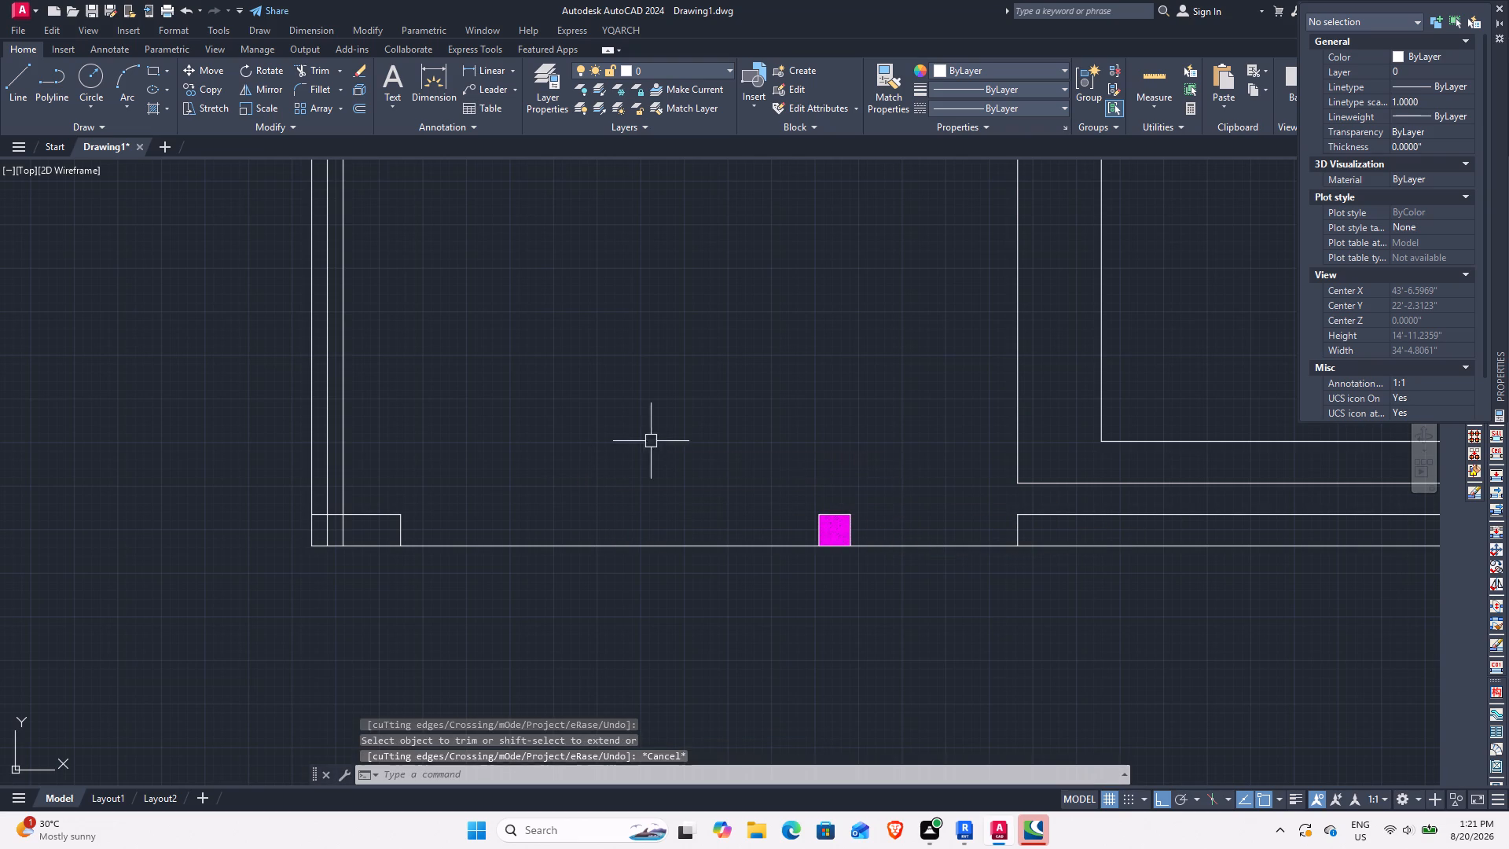
Copy the hatched horizontal column to the plan's front-left corner, with its upper-left corner on the left wall's middle line.
{"action": "middle_click_drag", "start_coordinate": [583, 463], "coordinate": [632, 494]}
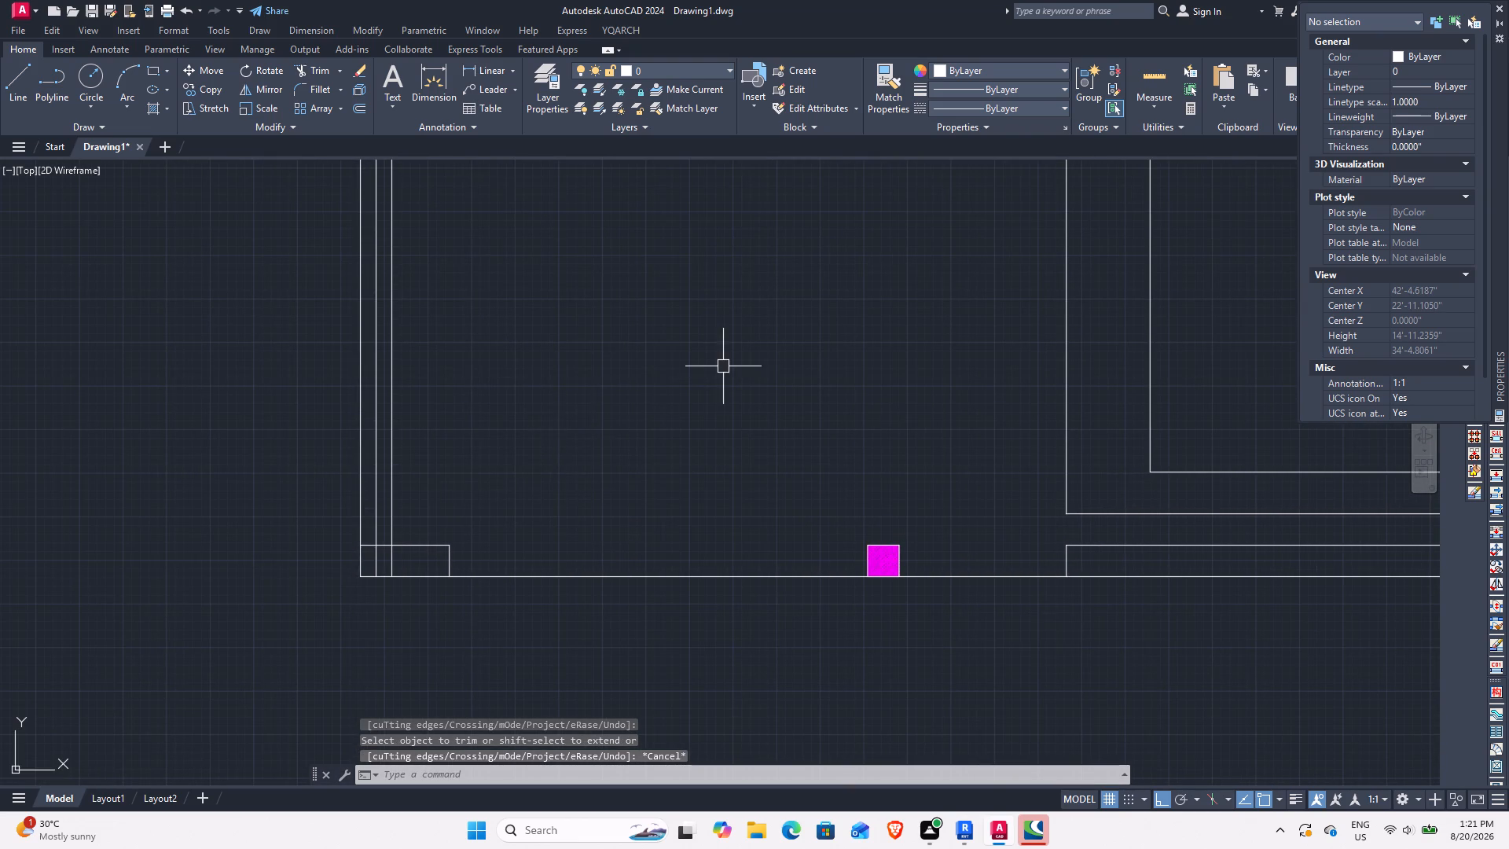
{"action": "scroll", "coordinate": [723, 363], "scroll_direction": "down", "scroll_amount": 1}
{"action": "middle_click_drag", "start_coordinate": [783, 335], "coordinate": [512, 568]}
{"action": "scroll", "coordinate": [575, 413], "scroll_direction": "down", "scroll_amount": 3}
{"action": "middle_click_drag", "start_coordinate": [763, 378], "coordinate": [619, 582]}
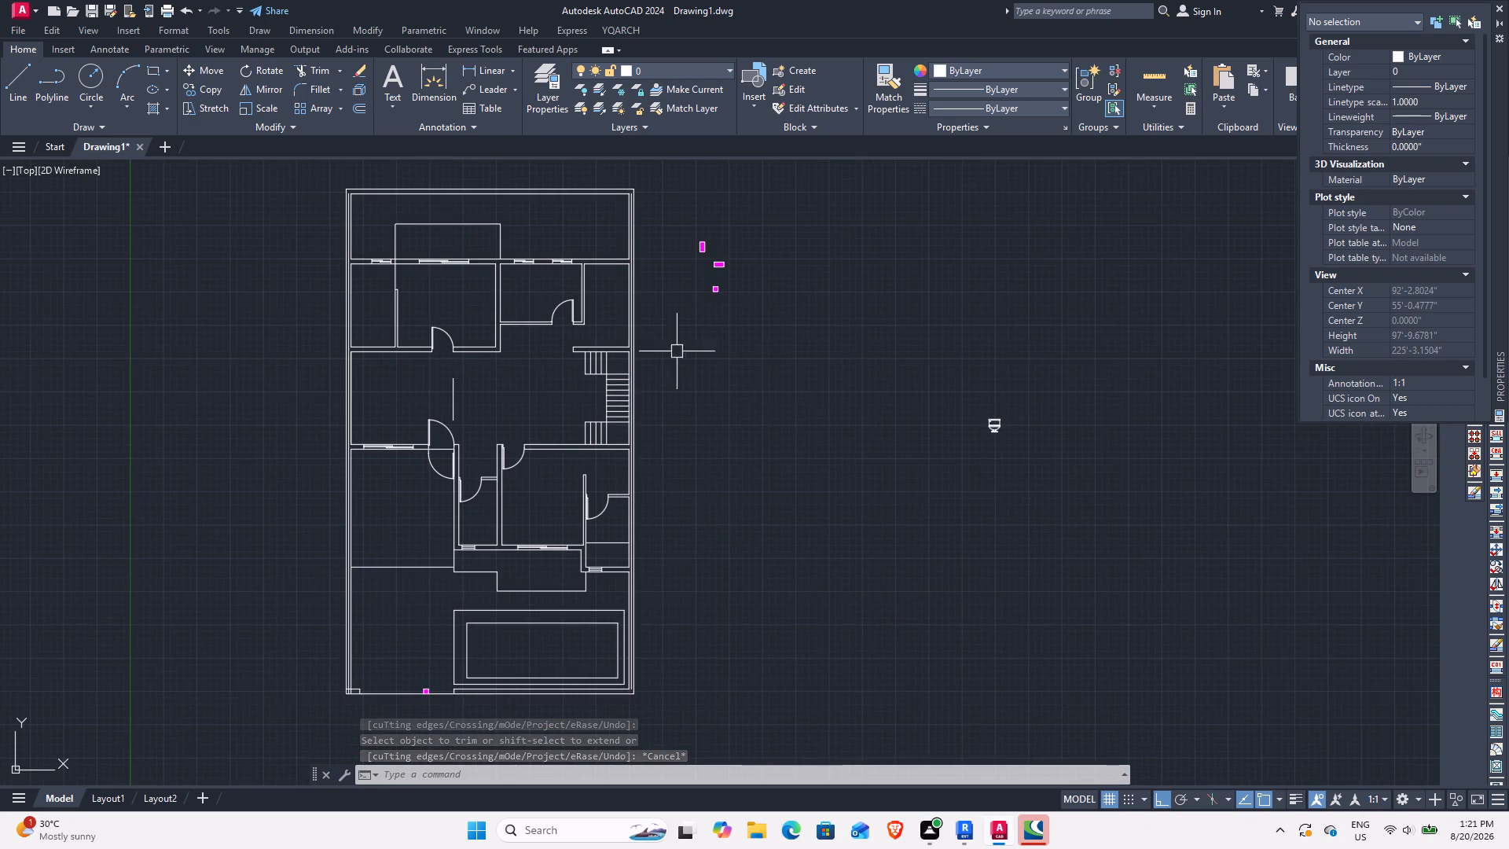
{"action": "scroll", "coordinate": [685, 246], "scroll_direction": "up", "scroll_amount": 3}
{"action": "left_click_drag", "start_coordinate": [856, 351], "coordinate": [851, 344]}
{"action": "left_click", "coordinate": [835, 285]}
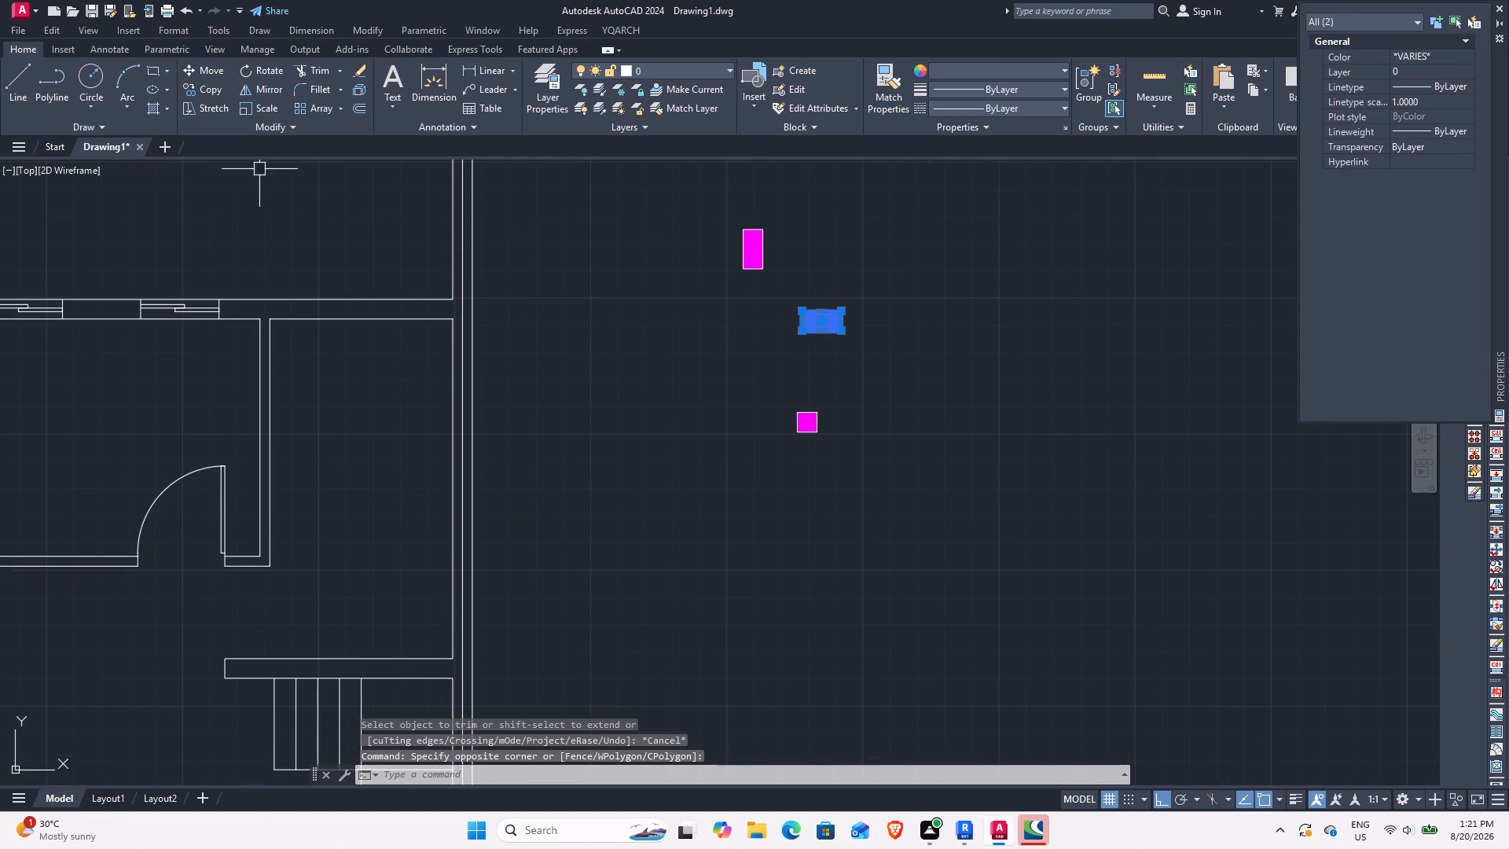
{"action": "left_click", "coordinate": [200, 81]}
{"action": "left_click", "coordinate": [804, 311]}
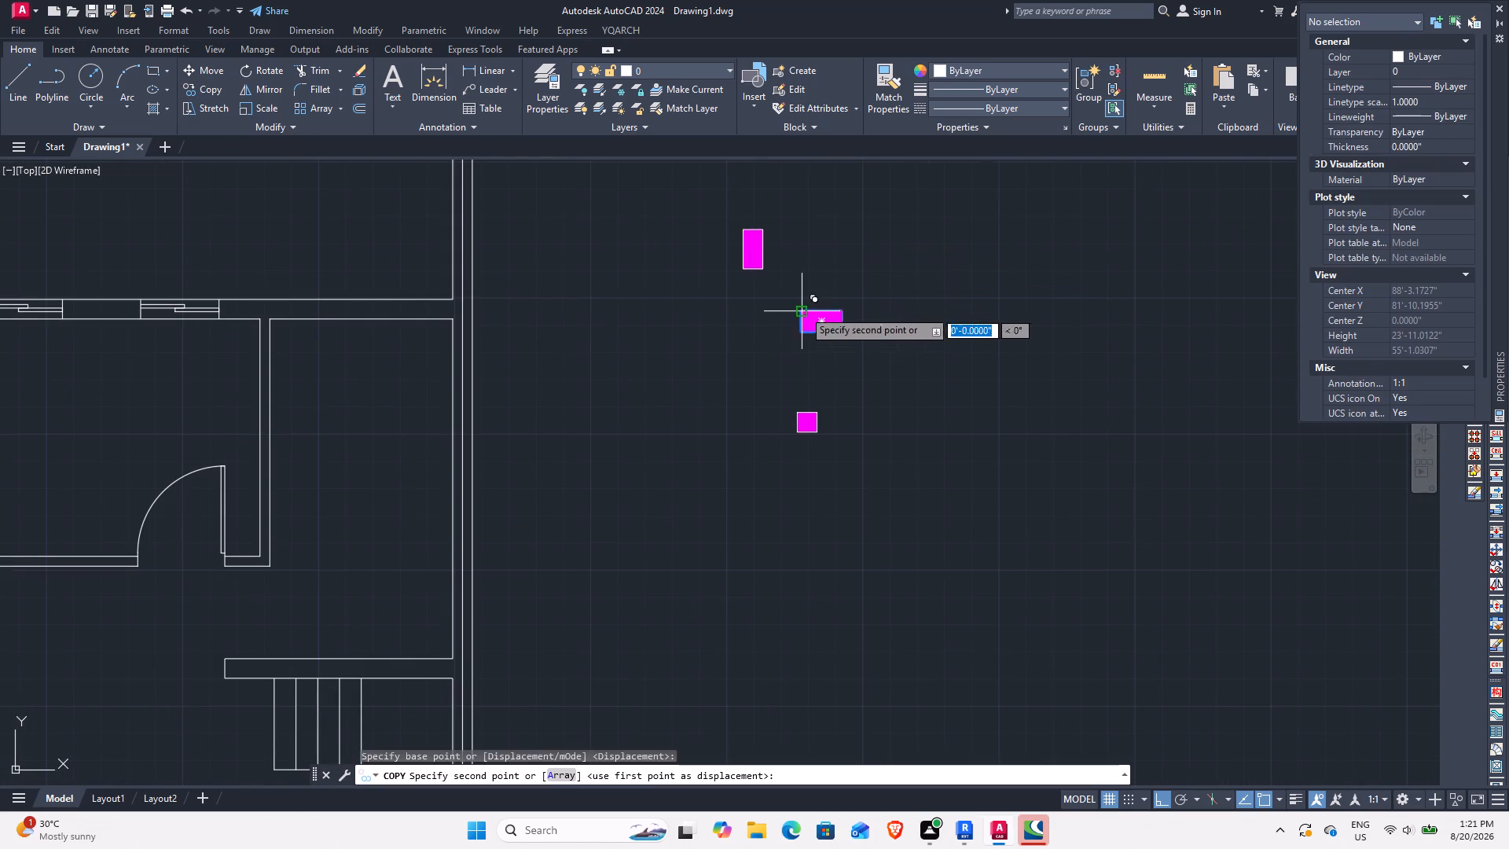
{"action": "scroll", "coordinate": [512, 420], "scroll_direction": "down", "scroll_amount": 3}
{"action": "middle_click_drag", "start_coordinate": [399, 454], "coordinate": [920, 176]}
{"action": "scroll", "coordinate": [759, 537], "scroll_direction": "up", "scroll_amount": 6}
{"action": "middle_click_drag", "start_coordinate": [680, 608], "coordinate": [587, 674]}
{"action": "left_click", "coordinate": [436, 480]}
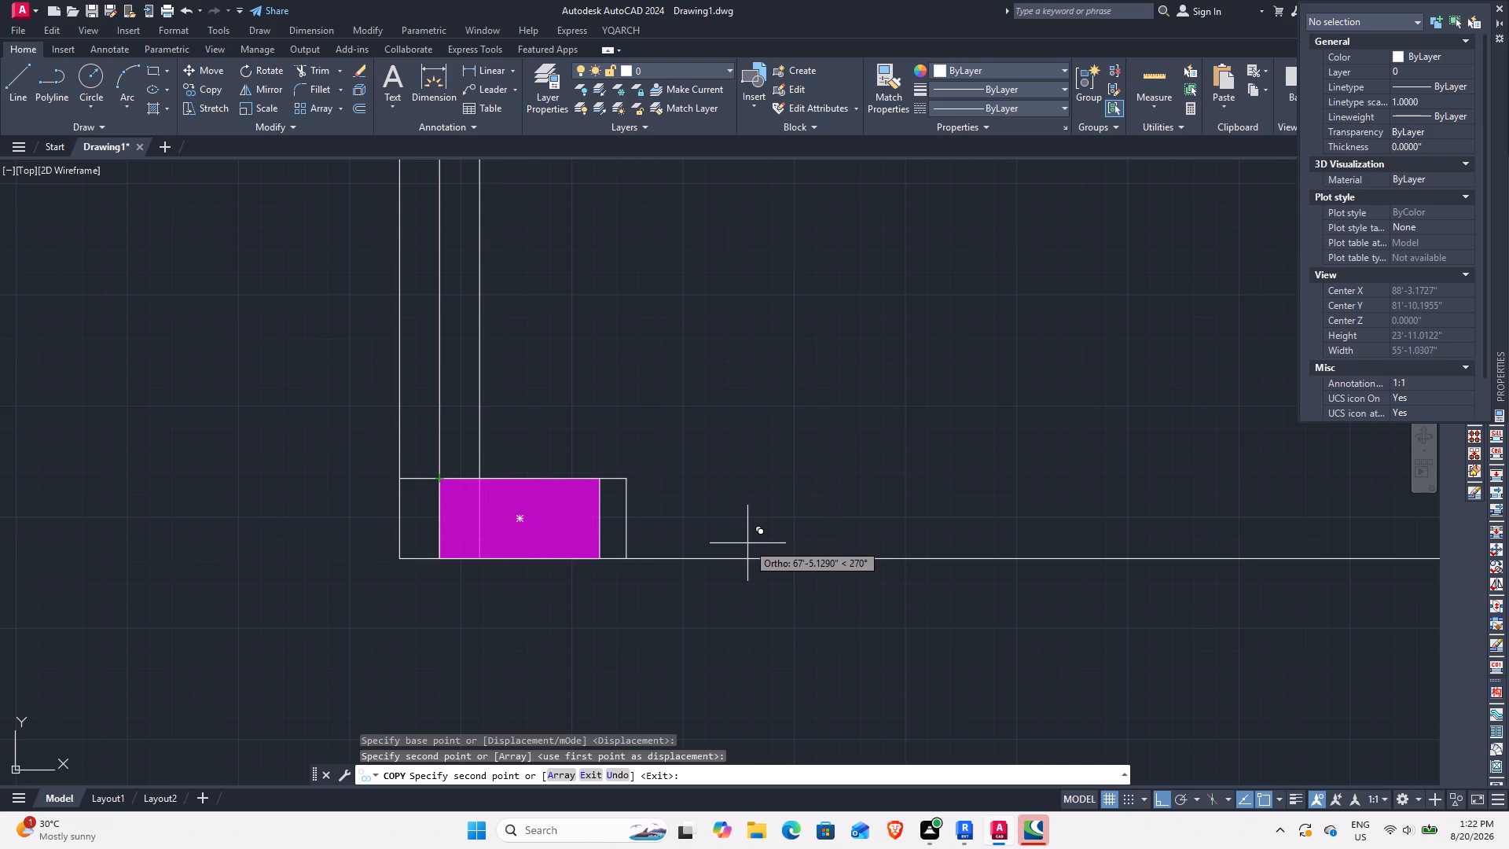
{"action": "key", "text": "Escape"}
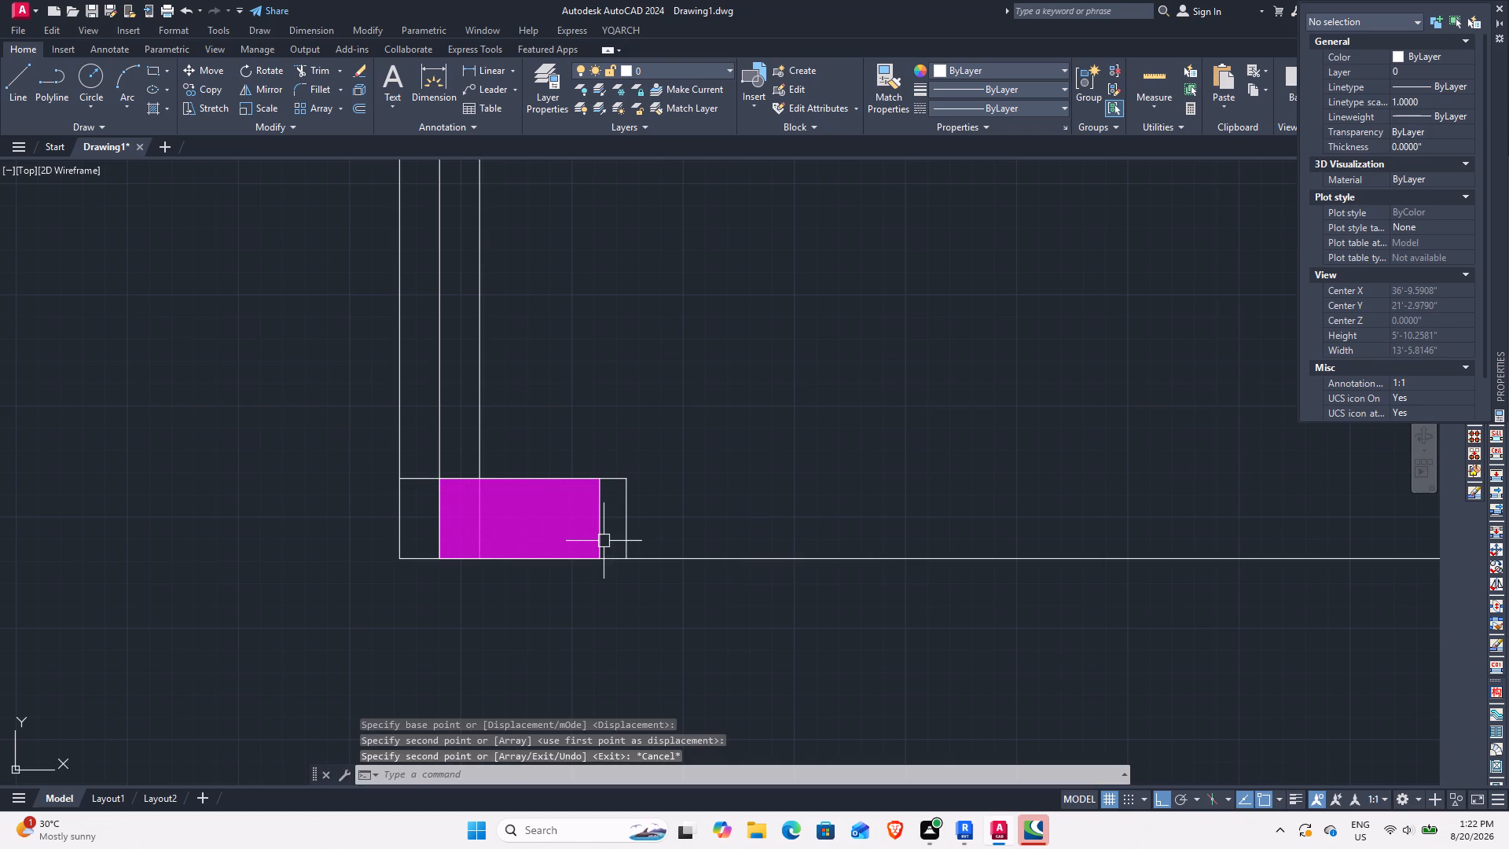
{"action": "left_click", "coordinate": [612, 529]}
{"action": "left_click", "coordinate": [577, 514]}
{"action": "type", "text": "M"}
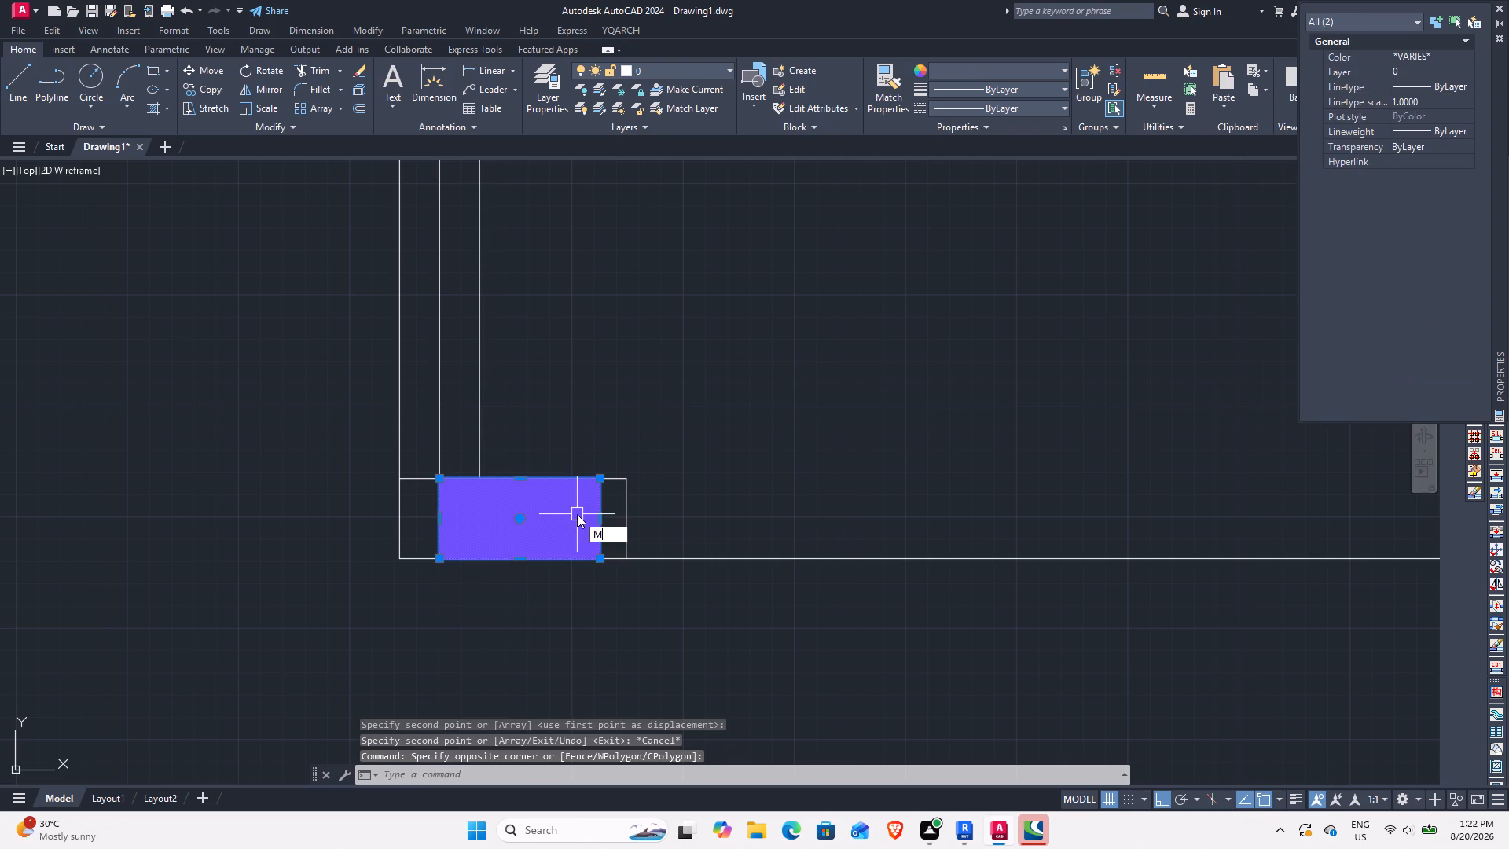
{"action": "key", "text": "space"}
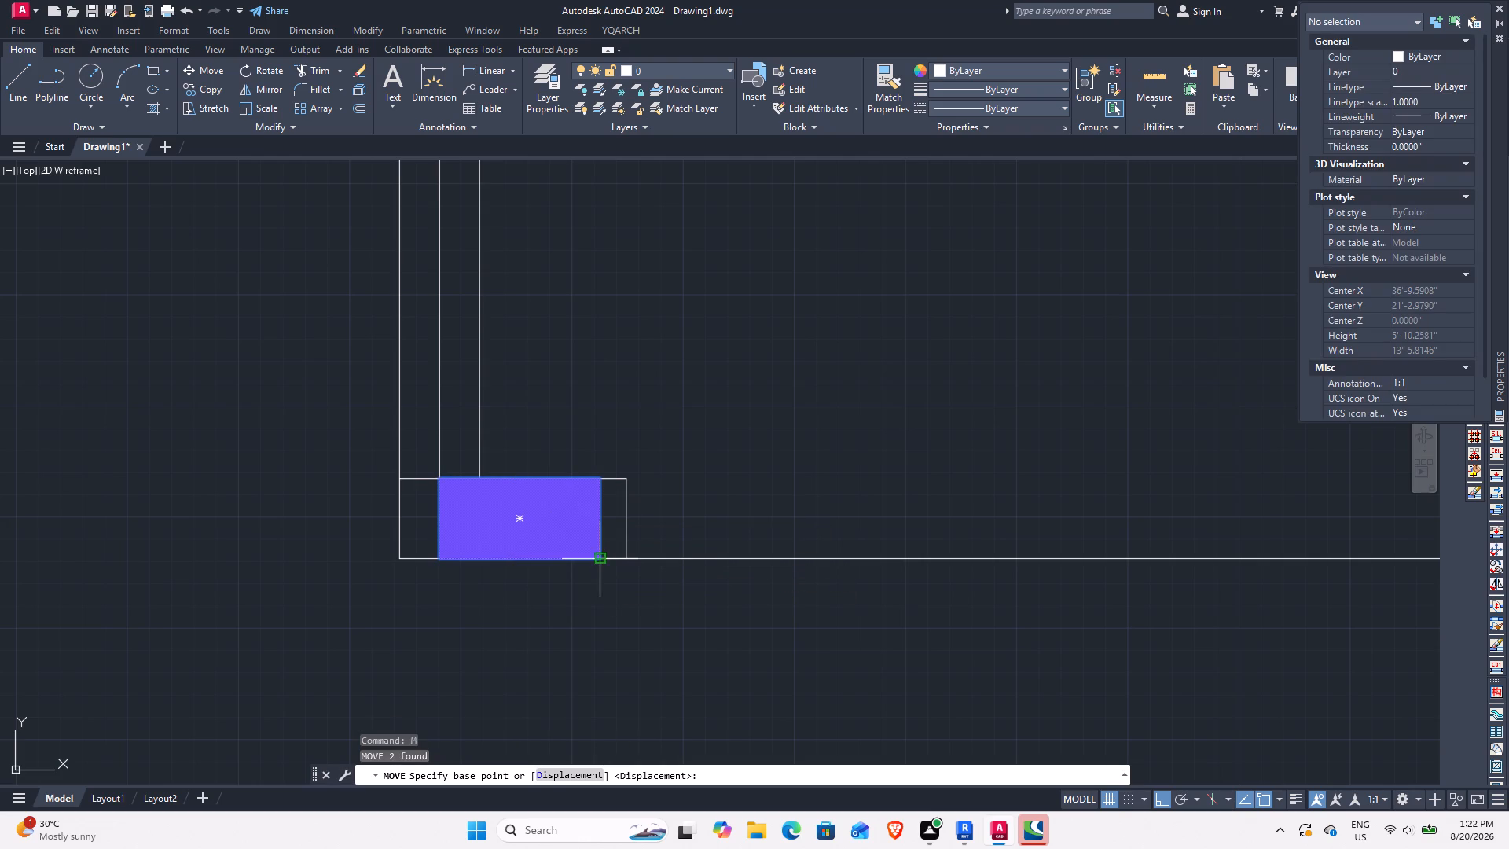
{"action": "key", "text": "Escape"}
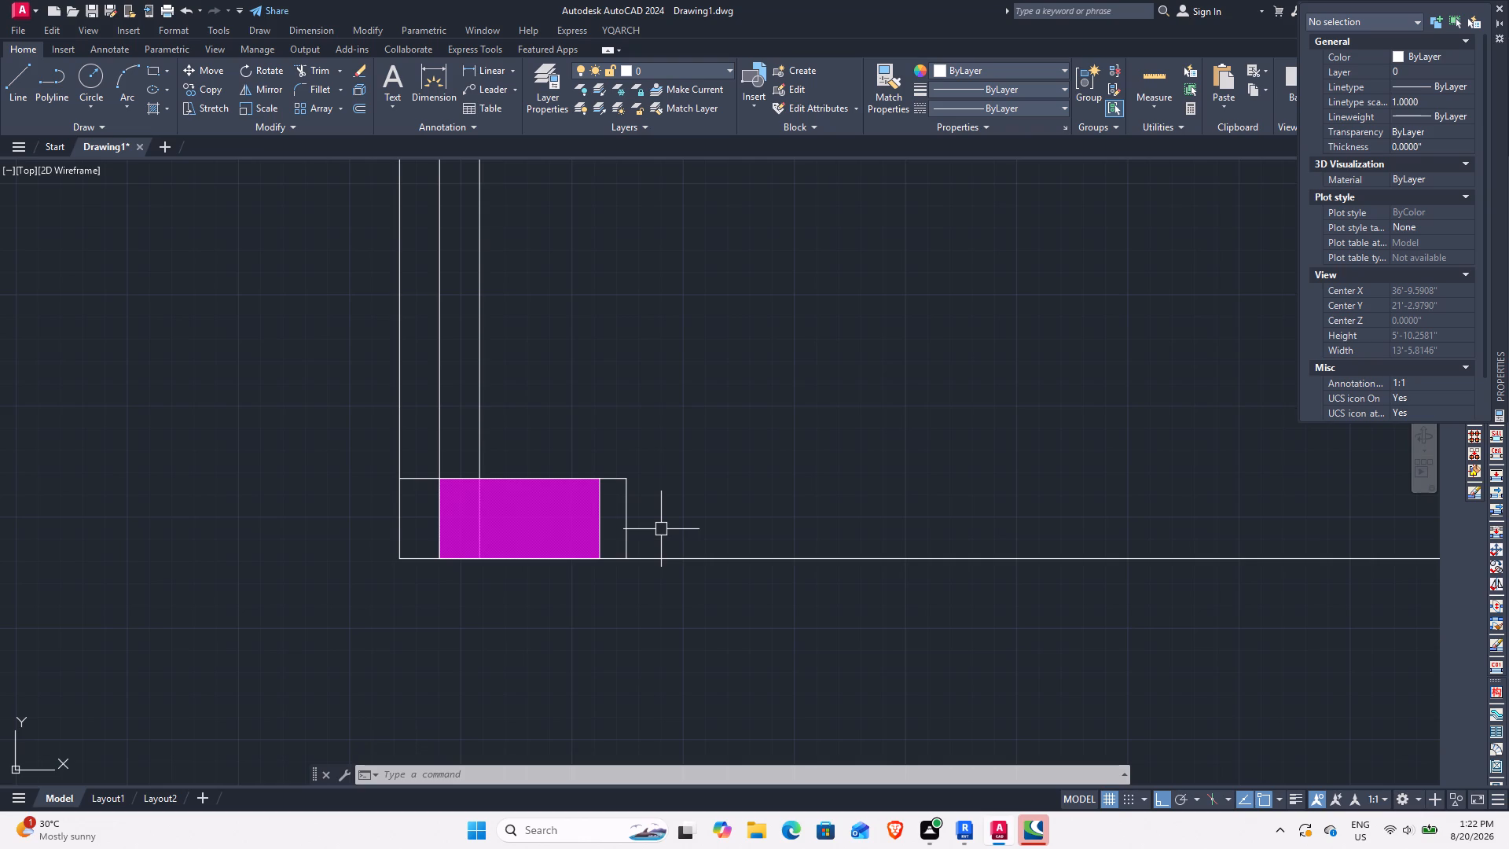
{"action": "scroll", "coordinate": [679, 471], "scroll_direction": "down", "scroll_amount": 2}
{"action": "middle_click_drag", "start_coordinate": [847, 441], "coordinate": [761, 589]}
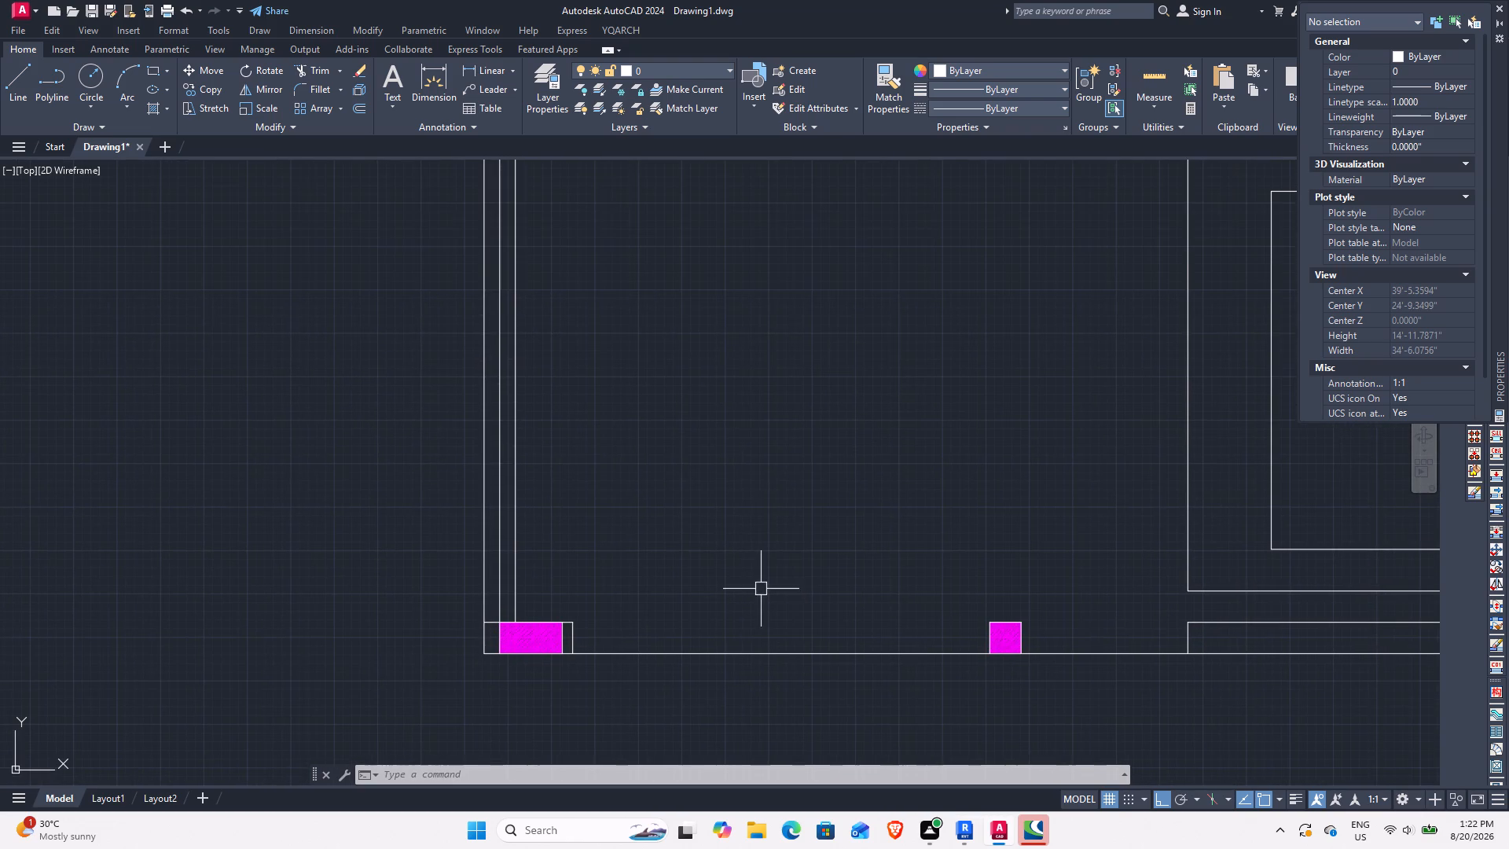
Trim away the leftover inner wall line and short cross line just right of the hatched column at the front-left corner.
{"action": "scroll", "coordinate": [574, 642], "scroll_direction": "up", "scroll_amount": 3}
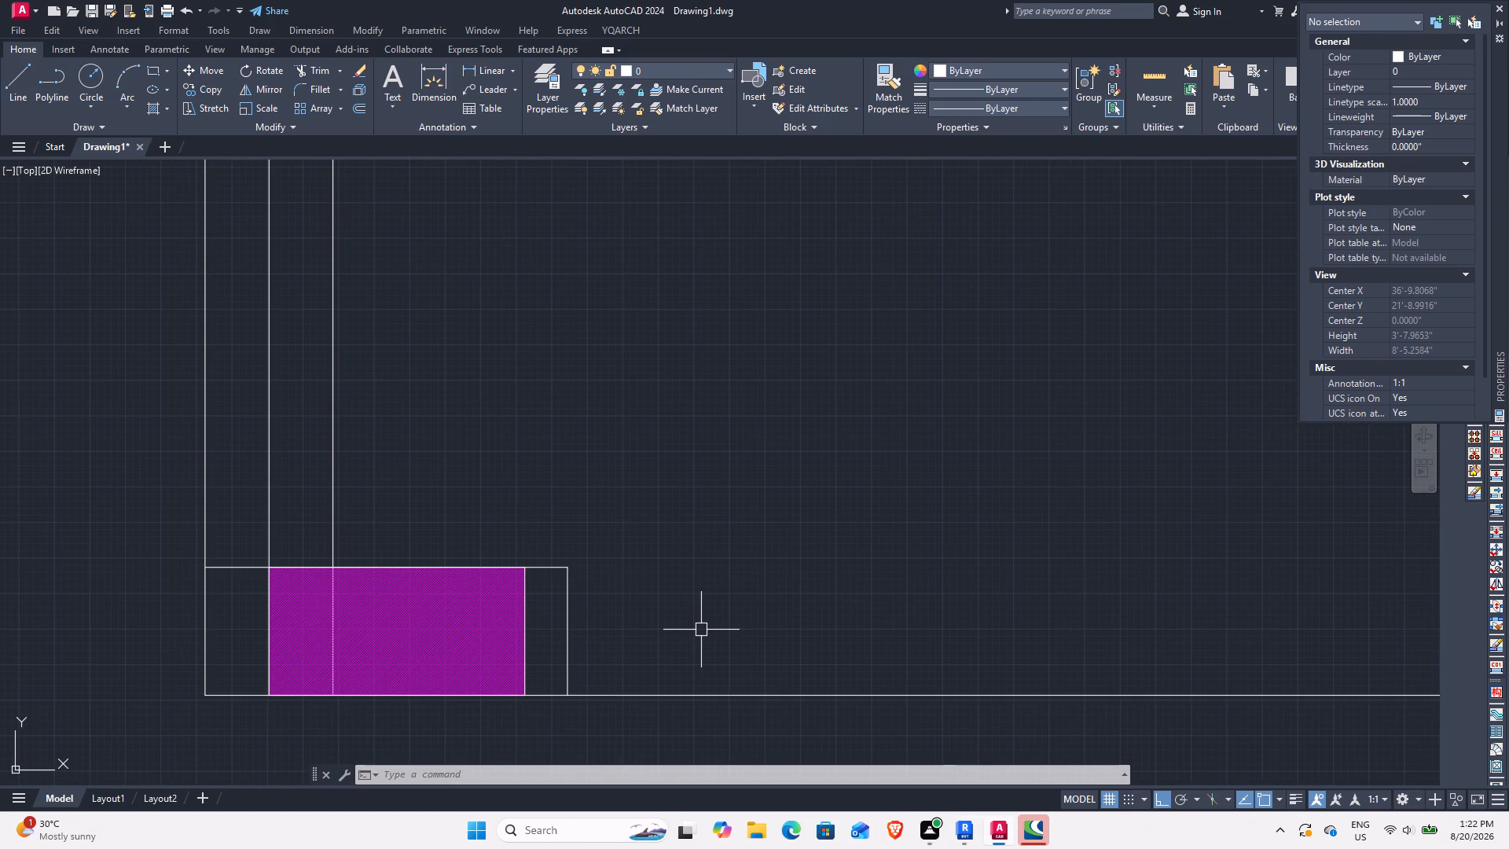
{"action": "type", "text": "TR"}
{"action": "key", "text": "space"}
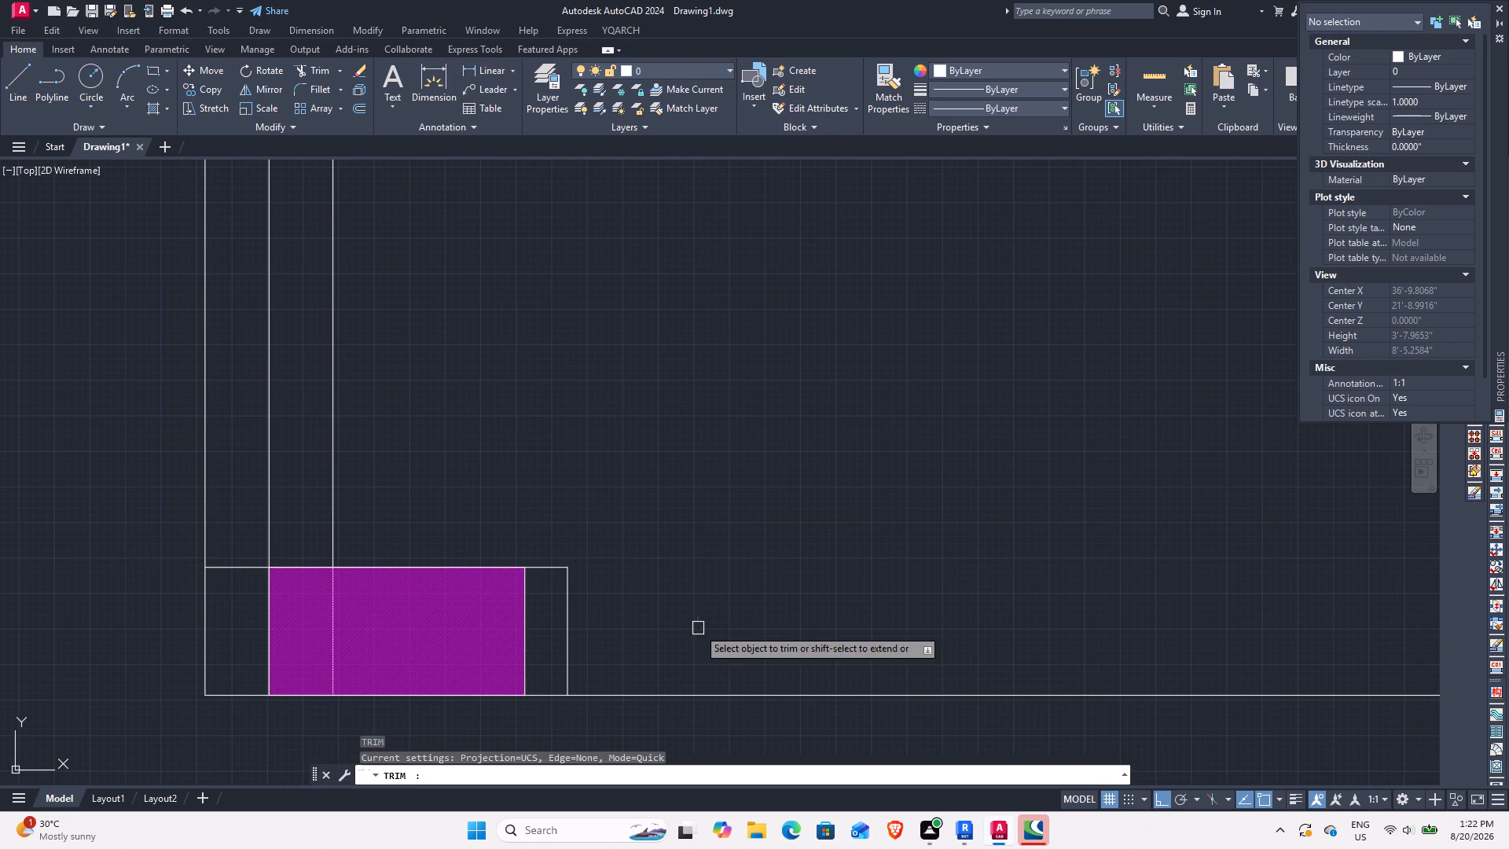
{"action": "left_click_drag", "start_coordinate": [588, 640], "coordinate": [581, 635]}
{"action": "left_click", "coordinate": [537, 508]}
{"action": "scroll", "coordinate": [538, 508], "scroll_direction": "down", "scroll_amount": 2}
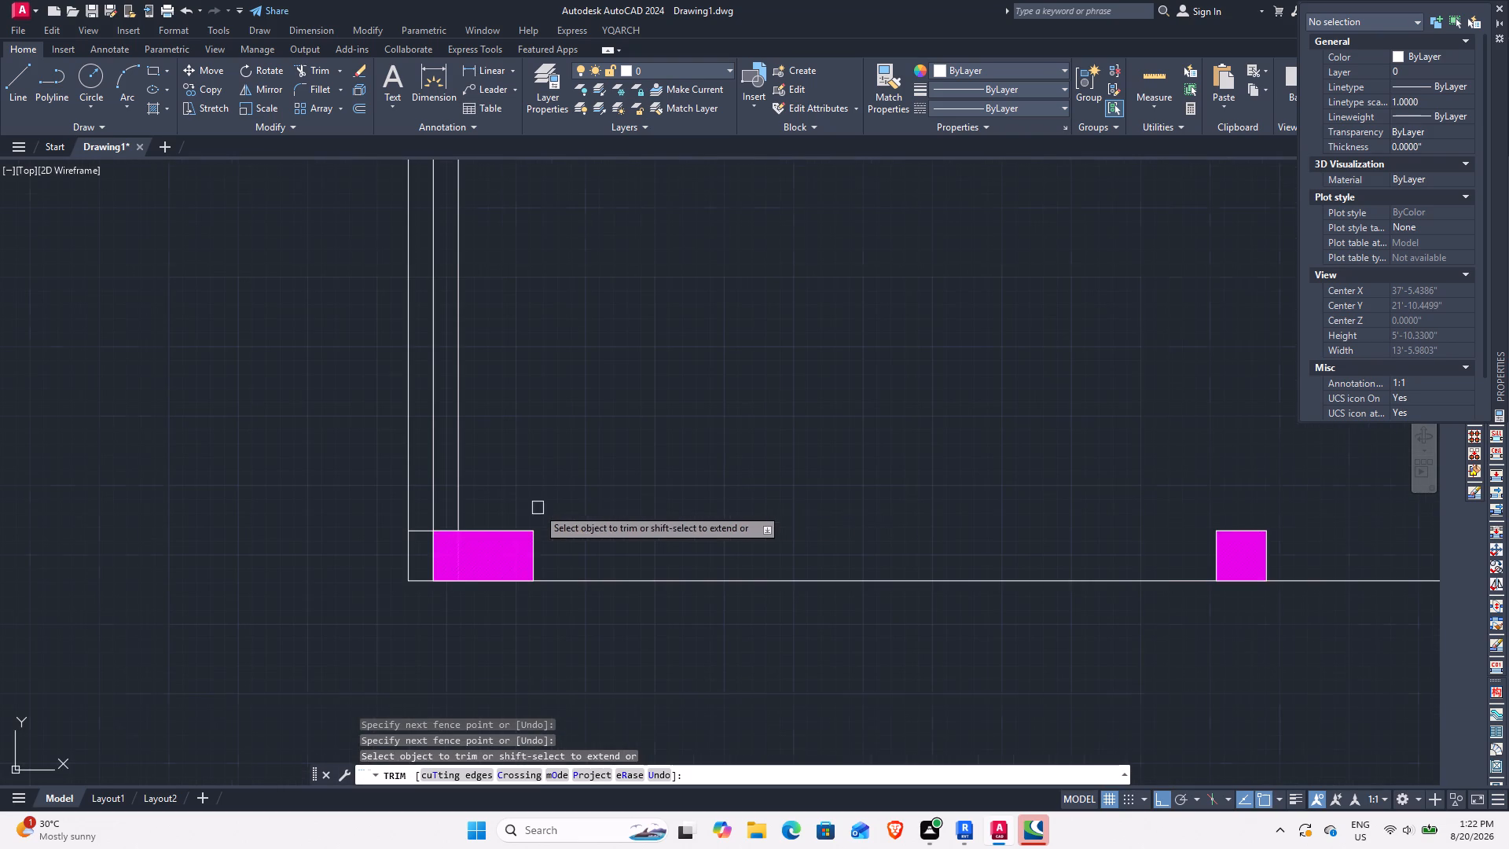
{"action": "key", "text": "Escape"}
Draw two lines along the front wall's outer line, filling the gaps from corner column to square column and from square column to wall end.
{"action": "scroll", "coordinate": [672, 504], "scroll_direction": "down", "scroll_amount": 2}
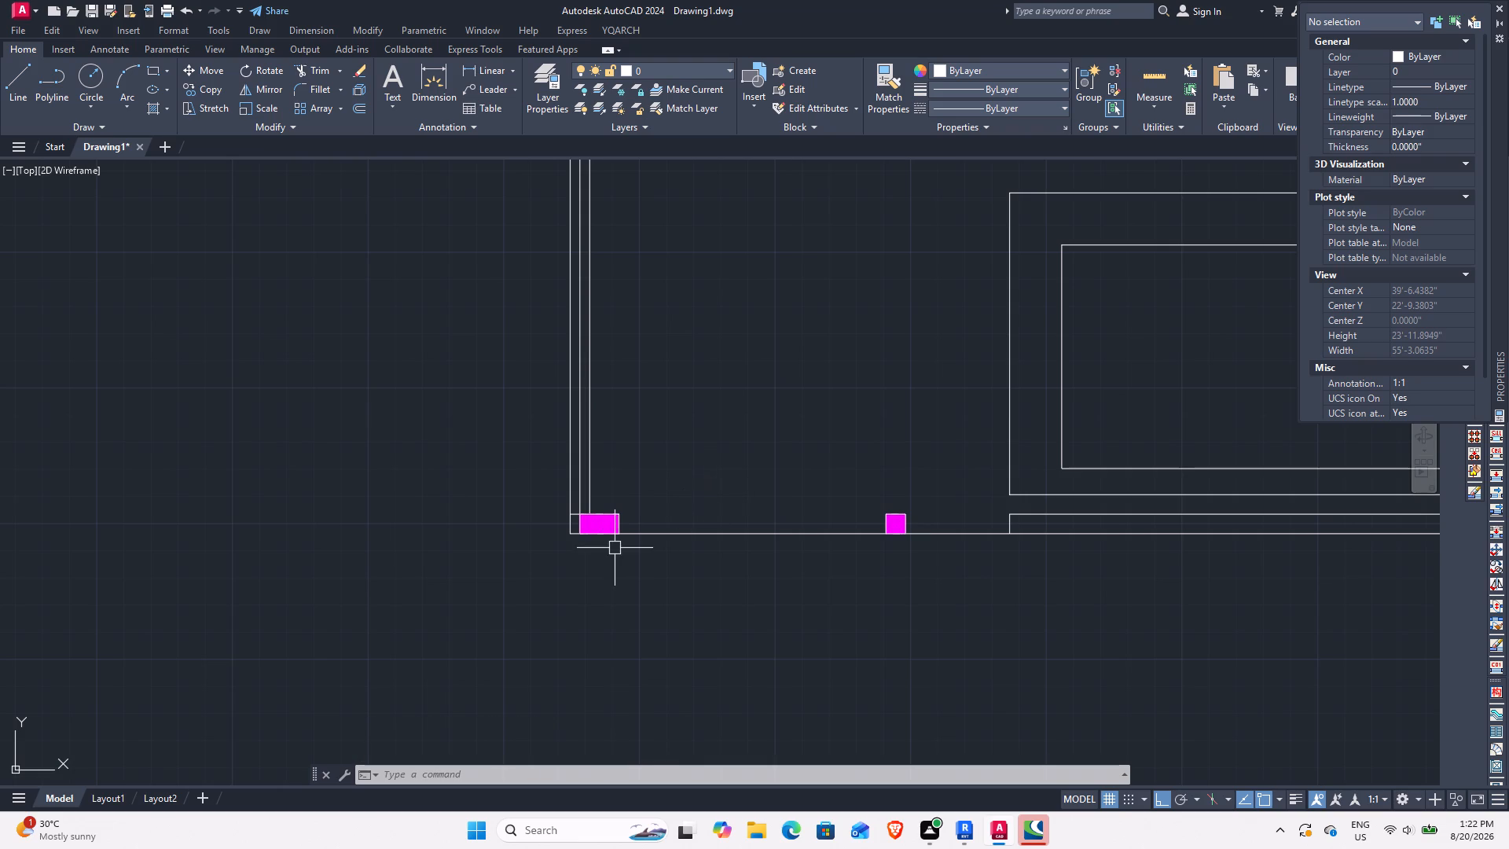
{"action": "scroll", "coordinate": [611, 546], "scroll_direction": "up", "scroll_amount": 1}
{"action": "middle_click_drag", "start_coordinate": [833, 527], "coordinate": [633, 583]}
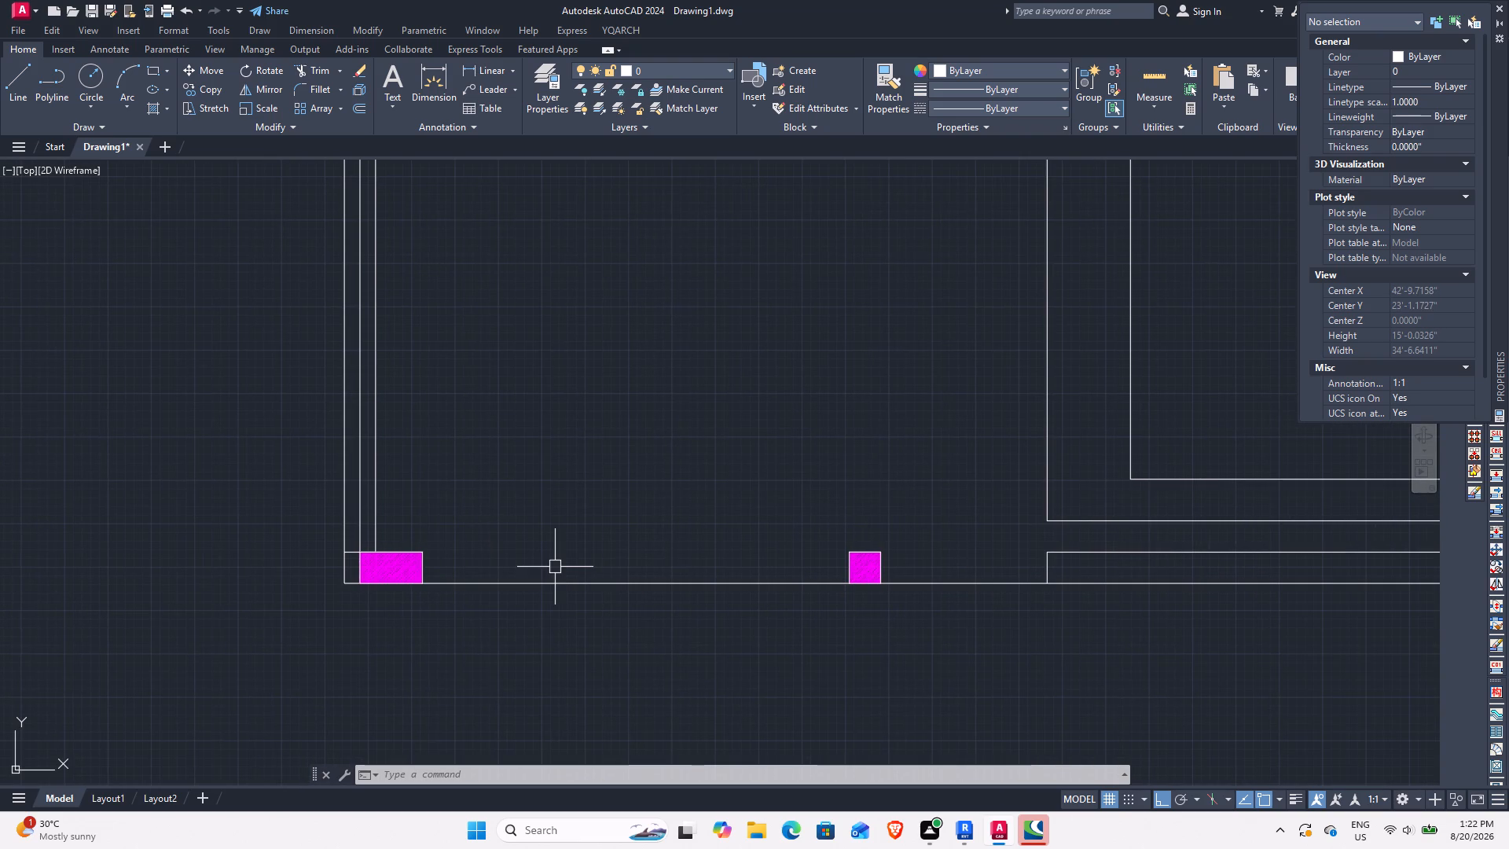
{"action": "type", "text": "L"}
{"action": "key", "text": "space"}
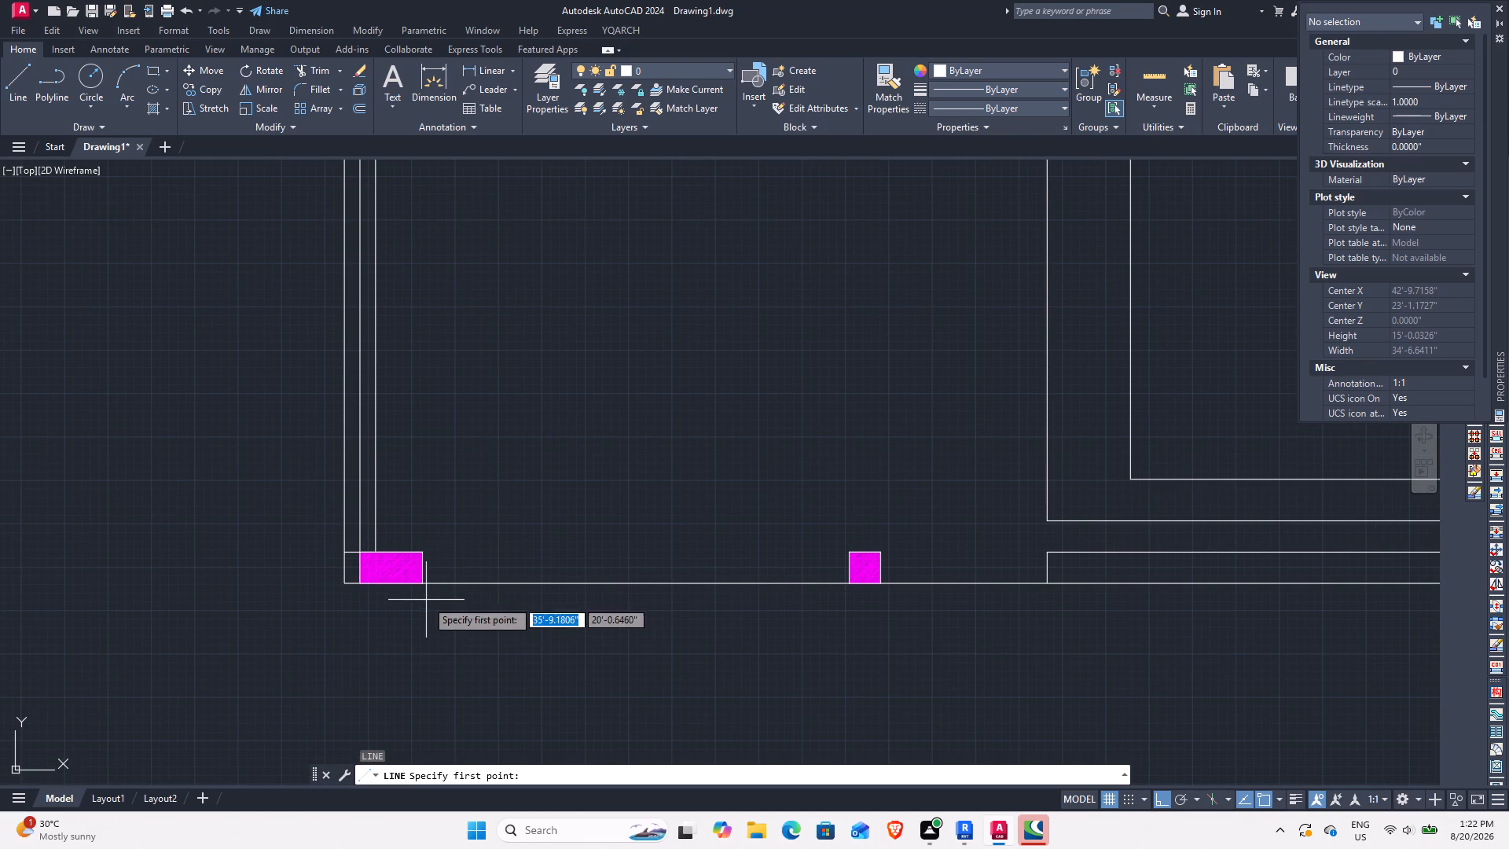
{"action": "left_click", "coordinate": [419, 584]}
{"action": "left_click", "coordinate": [848, 583]}
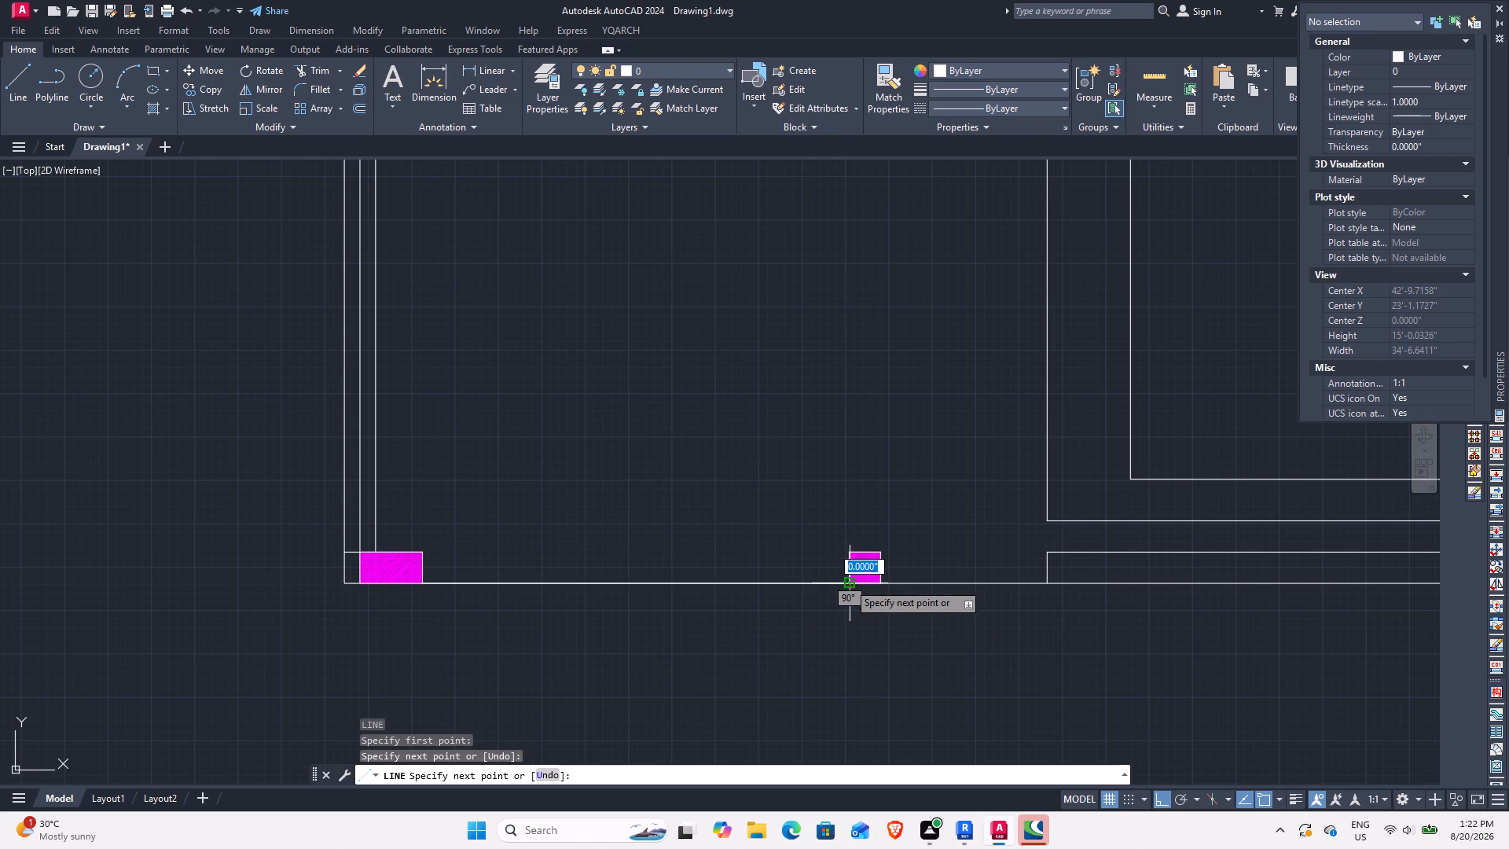
{"action": "key", "text": "space"}
{"action": "key", "text": "space"}
{"action": "left_click", "coordinate": [884, 587]}
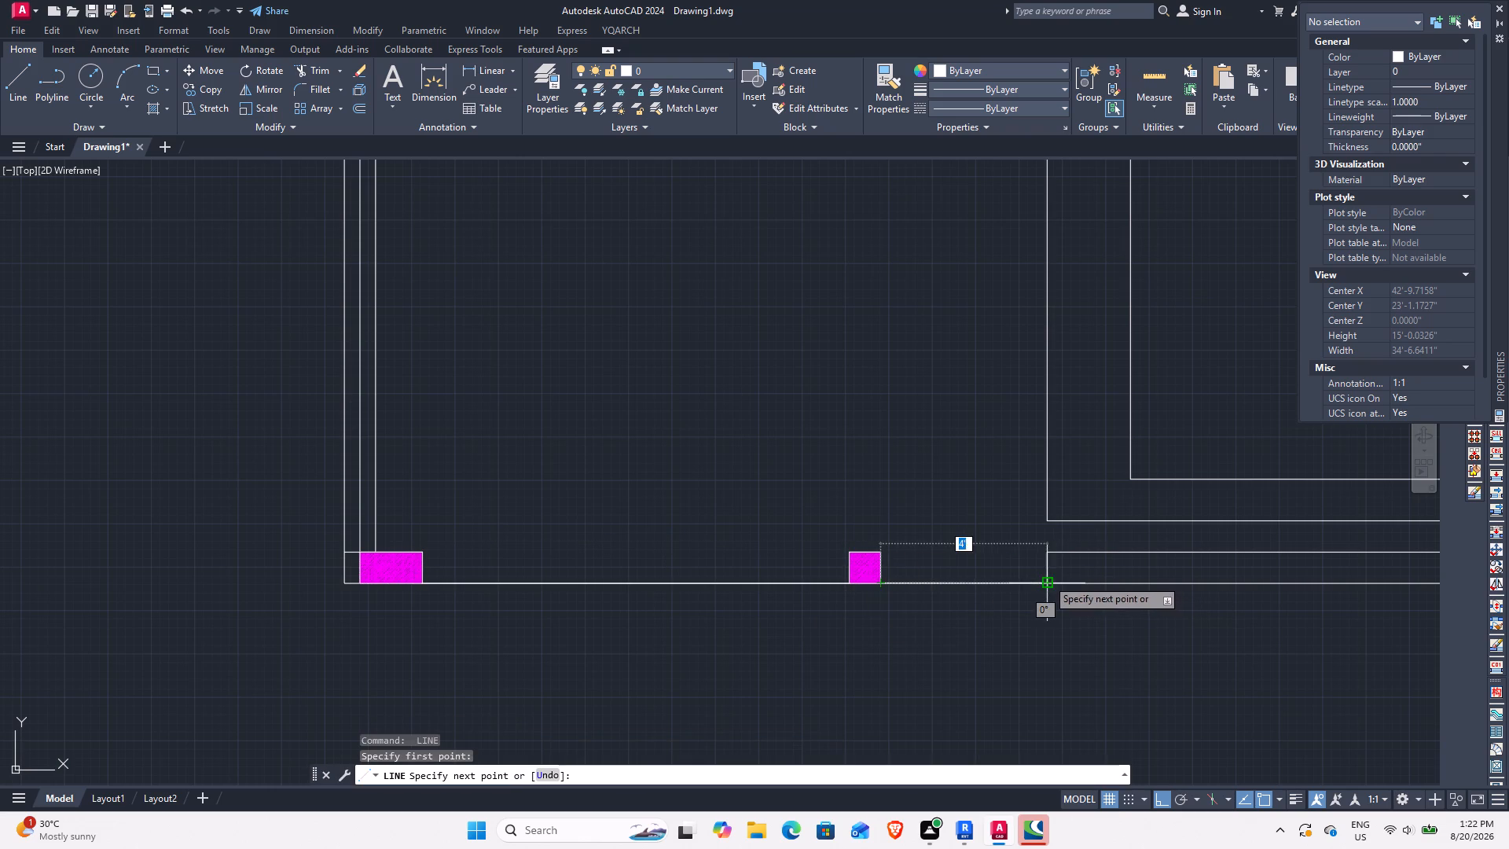
{"action": "left_click", "coordinate": [1047, 579]}
{"action": "key", "text": "space"}
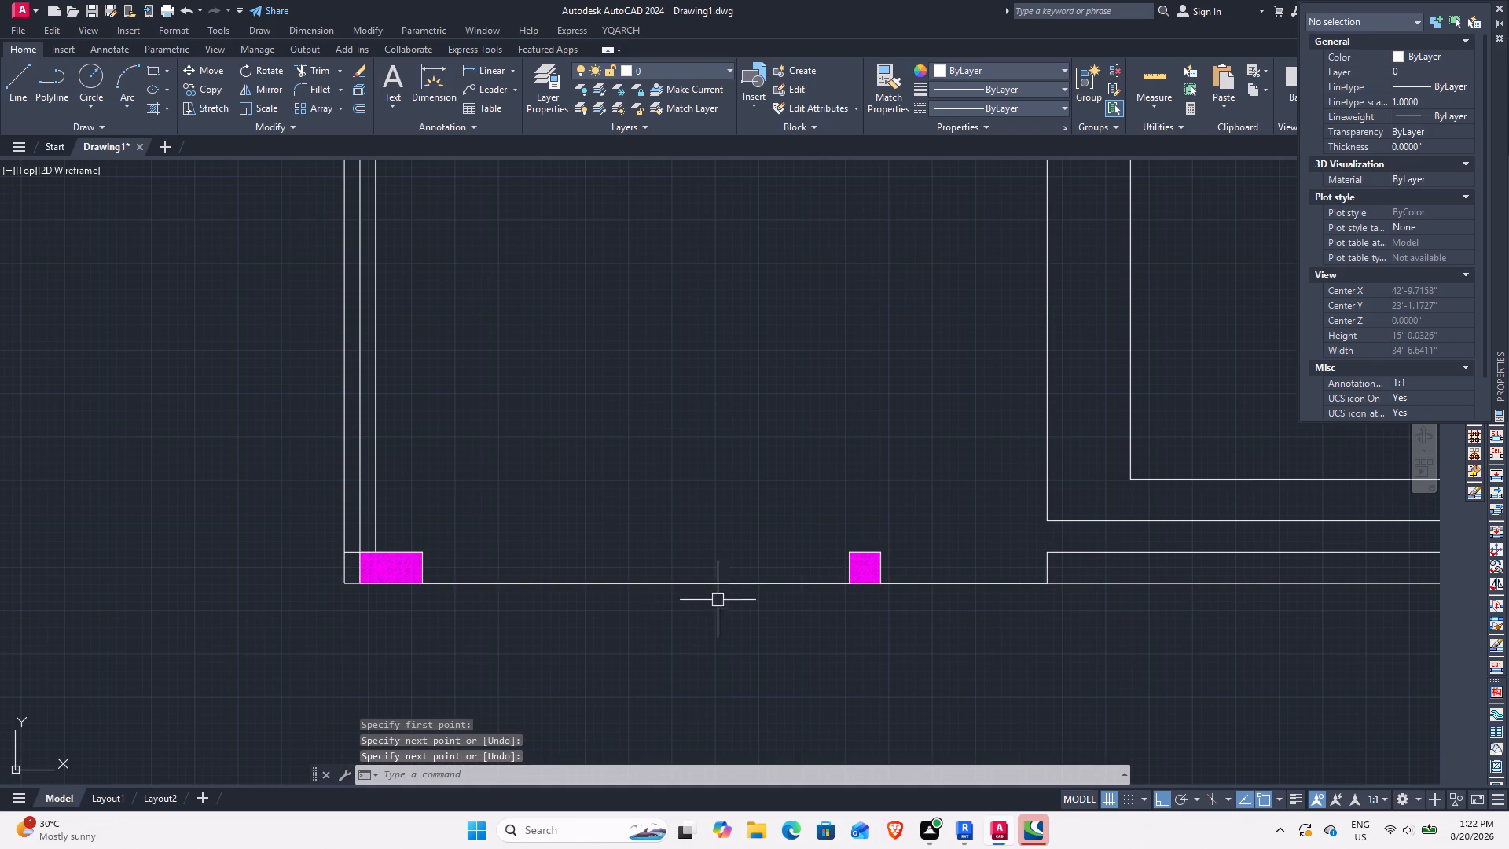
Move the new line between the corner column and the square column 3" inward from the front wall's outer line.
{"action": "left_click", "coordinate": [770, 588]}
{"action": "type", "text": "M"}
{"action": "key", "text": "space"}
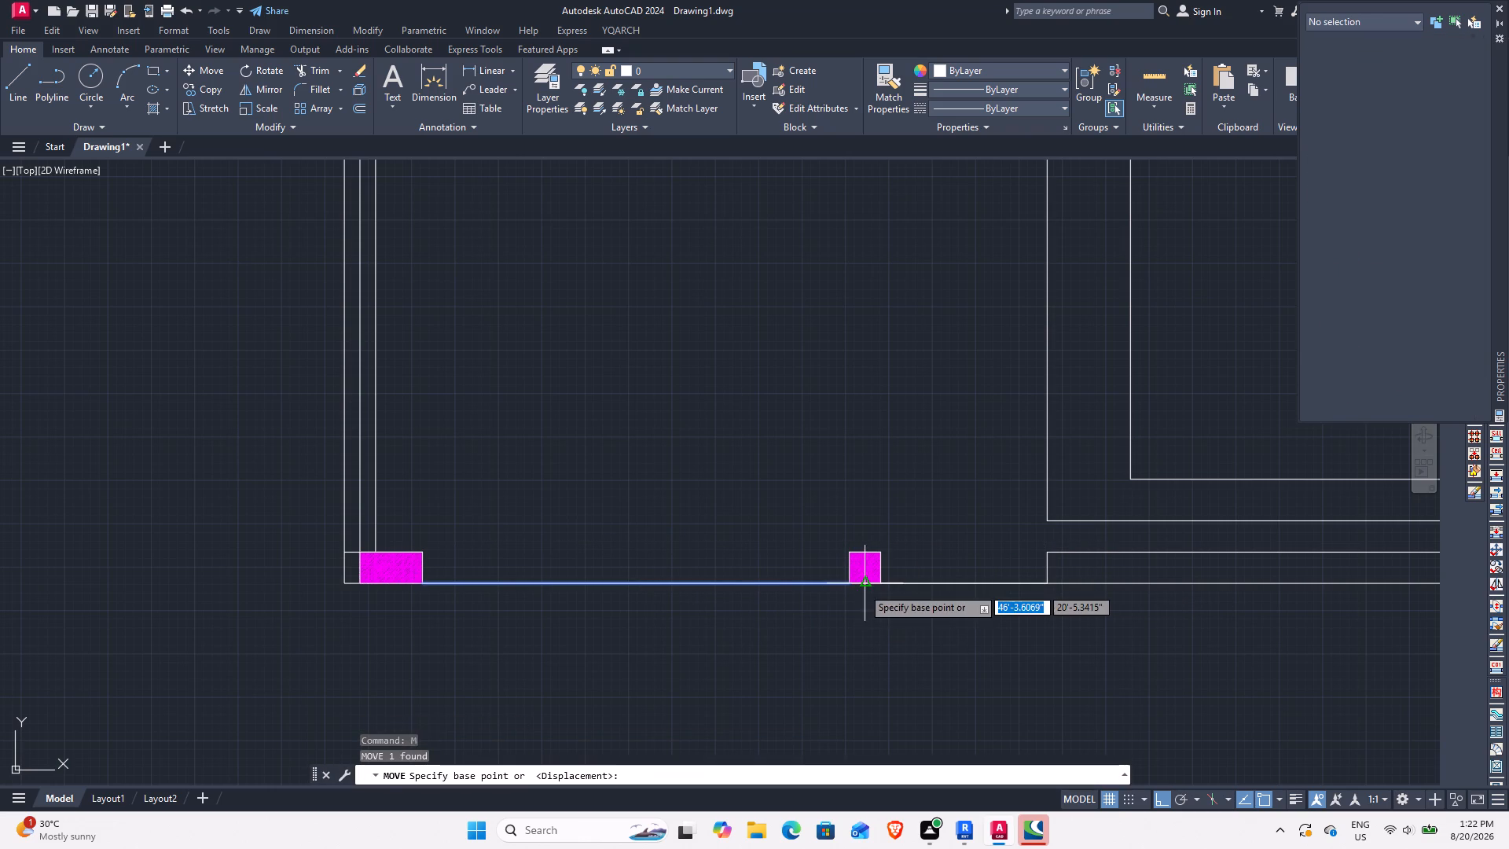
{"action": "left_click", "coordinate": [846, 585]}
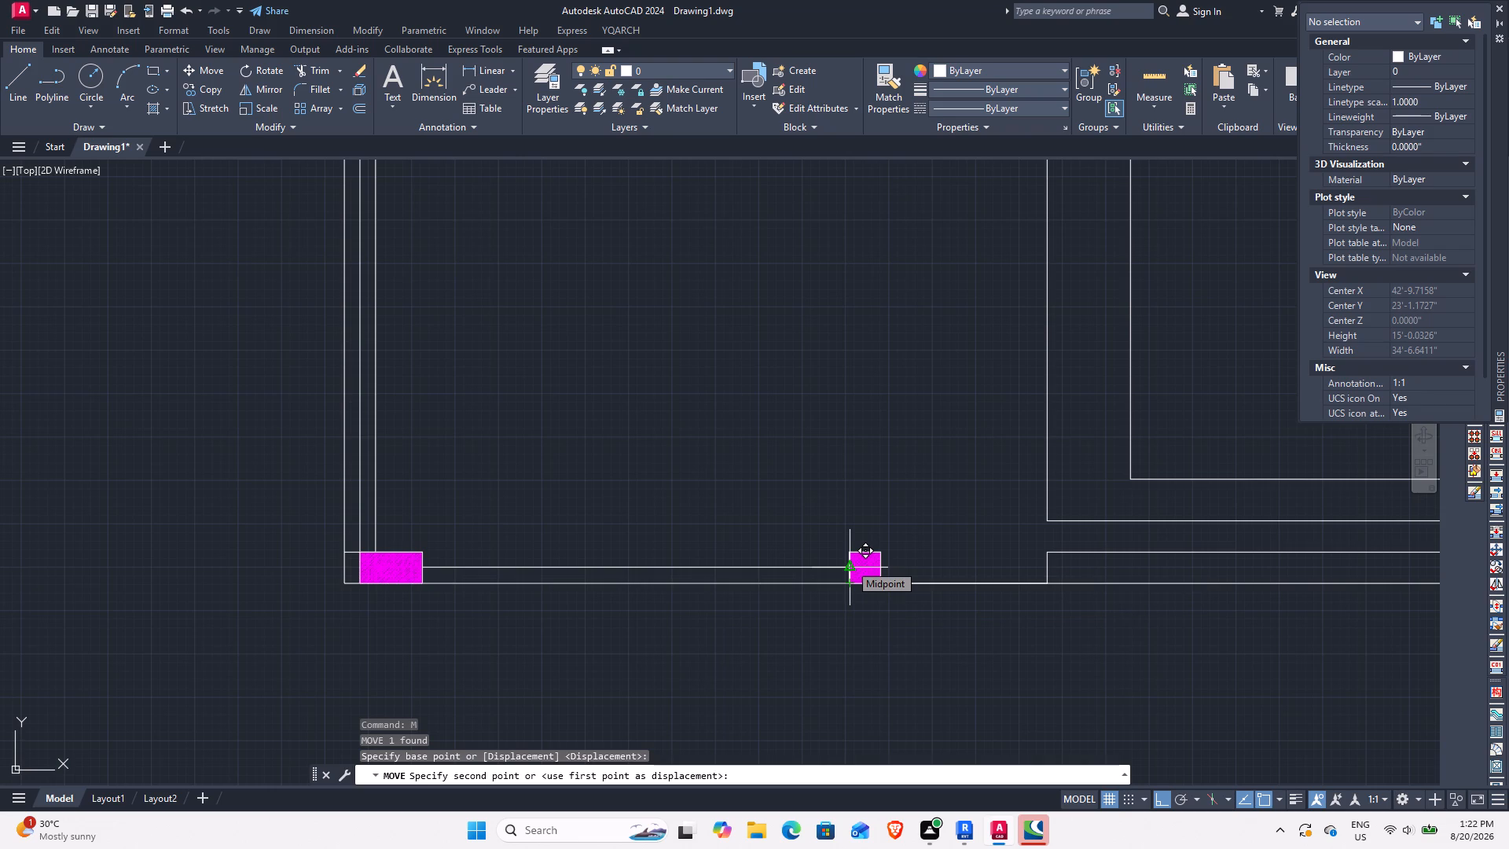
{"action": "key", "text": "3"}
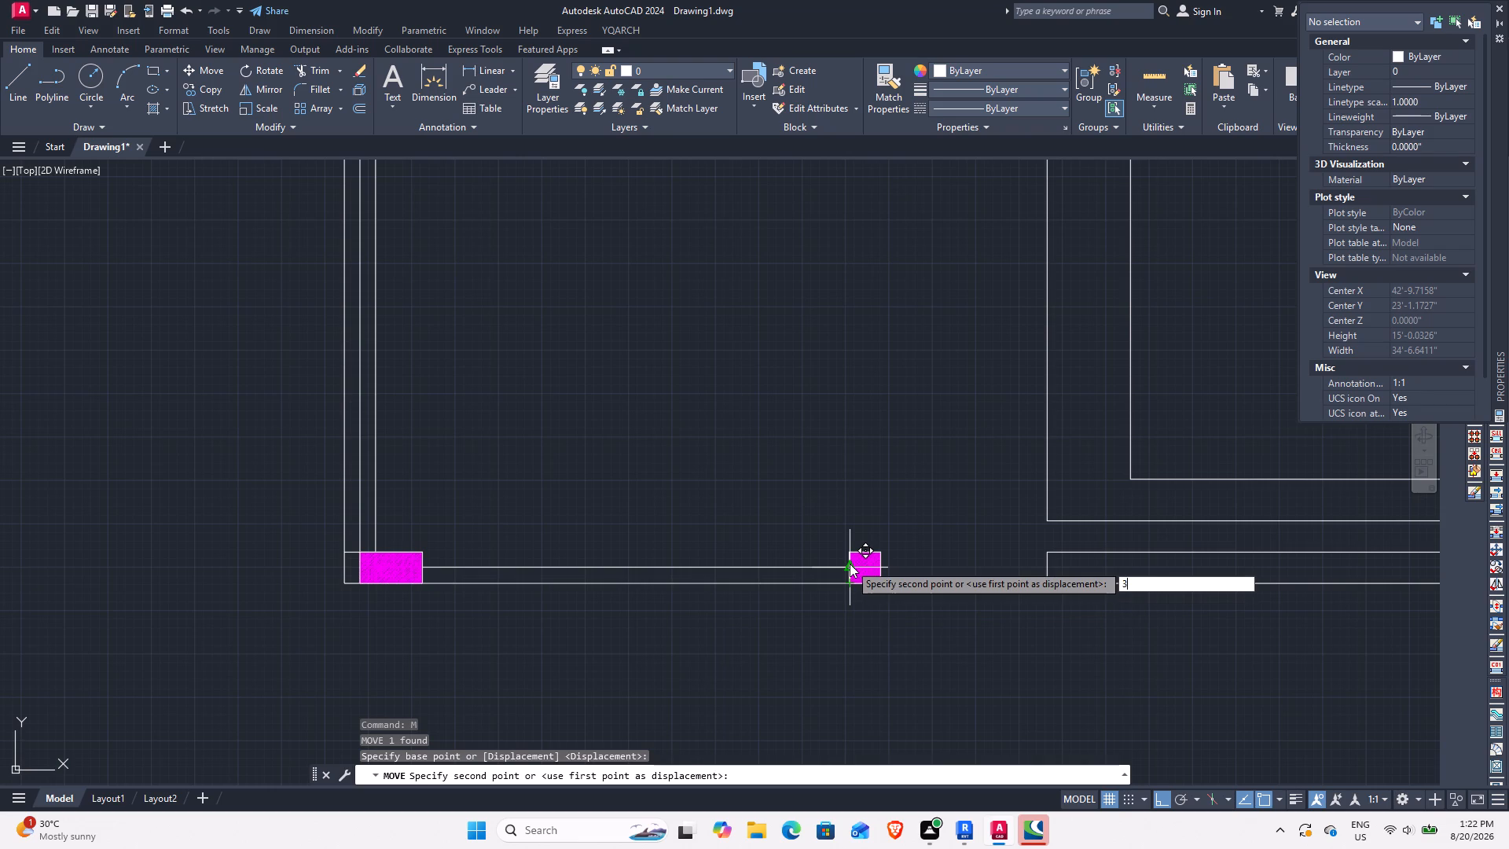
{"action": "key", "text": "Return"}
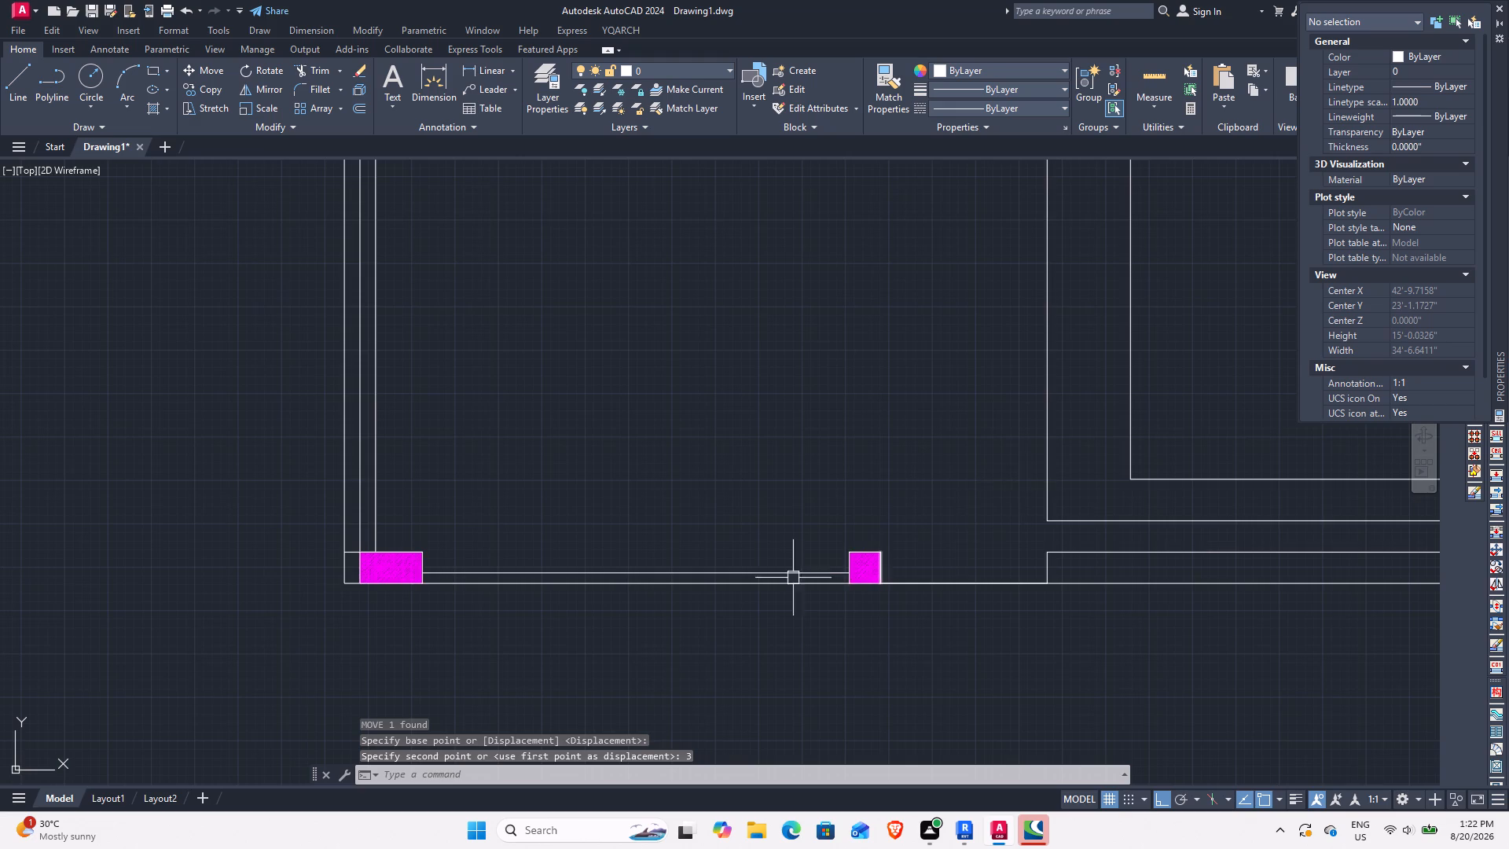
Move the new line between the square column and the wall end 3" inward from the outer line.
{"action": "scroll", "coordinate": [761, 573], "scroll_direction": "up", "scroll_amount": 2}
{"action": "middle_click_drag", "start_coordinate": [934, 532], "coordinate": [523, 454]}
{"action": "left_click", "coordinate": [912, 527]}
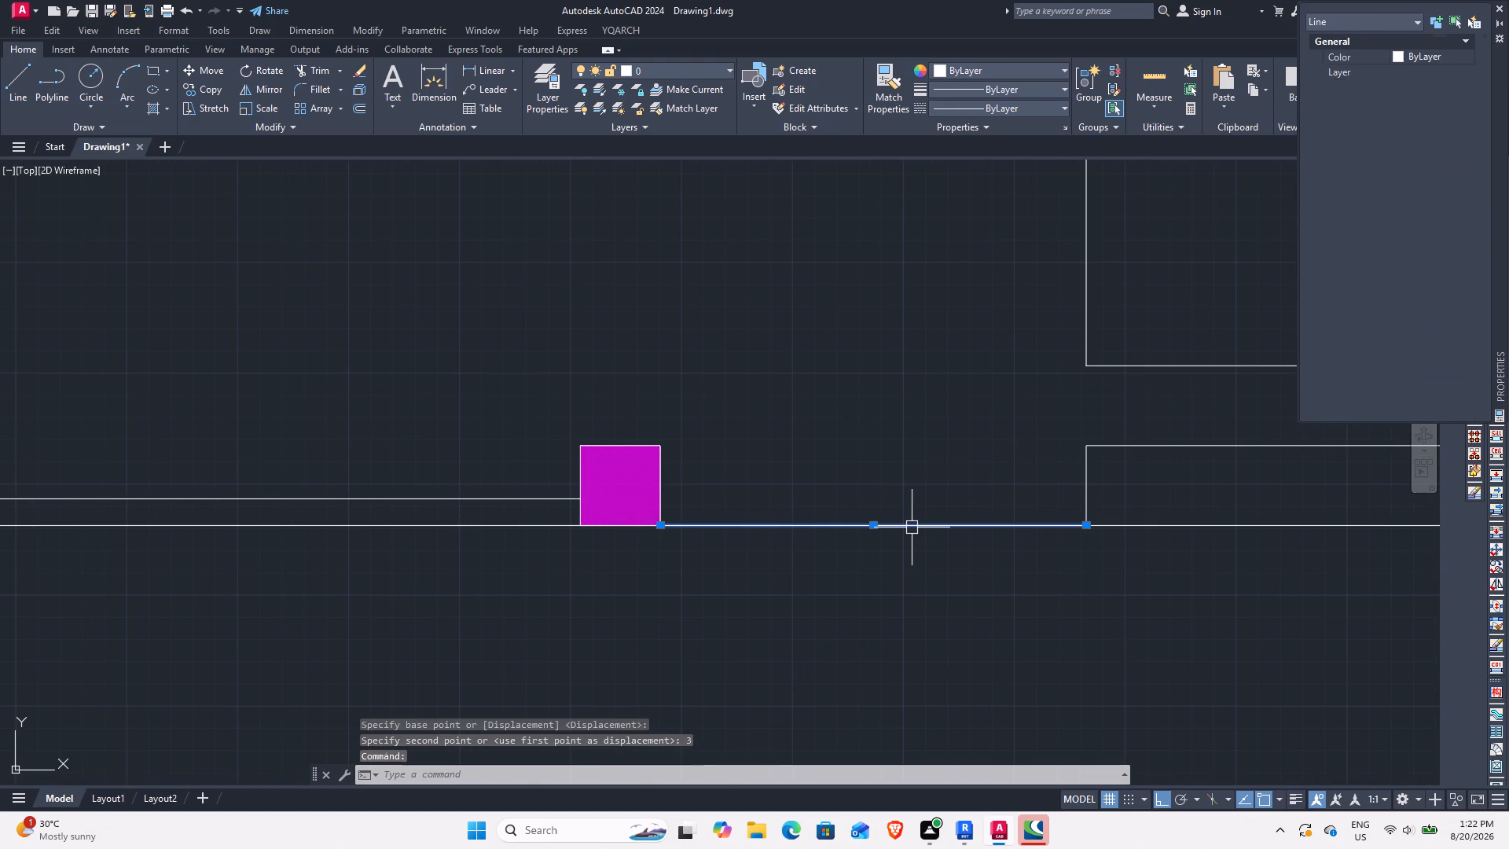
{"action": "type", "text": "M"}
{"action": "key", "text": "space"}
{"action": "left_click", "coordinate": [1081, 526]}
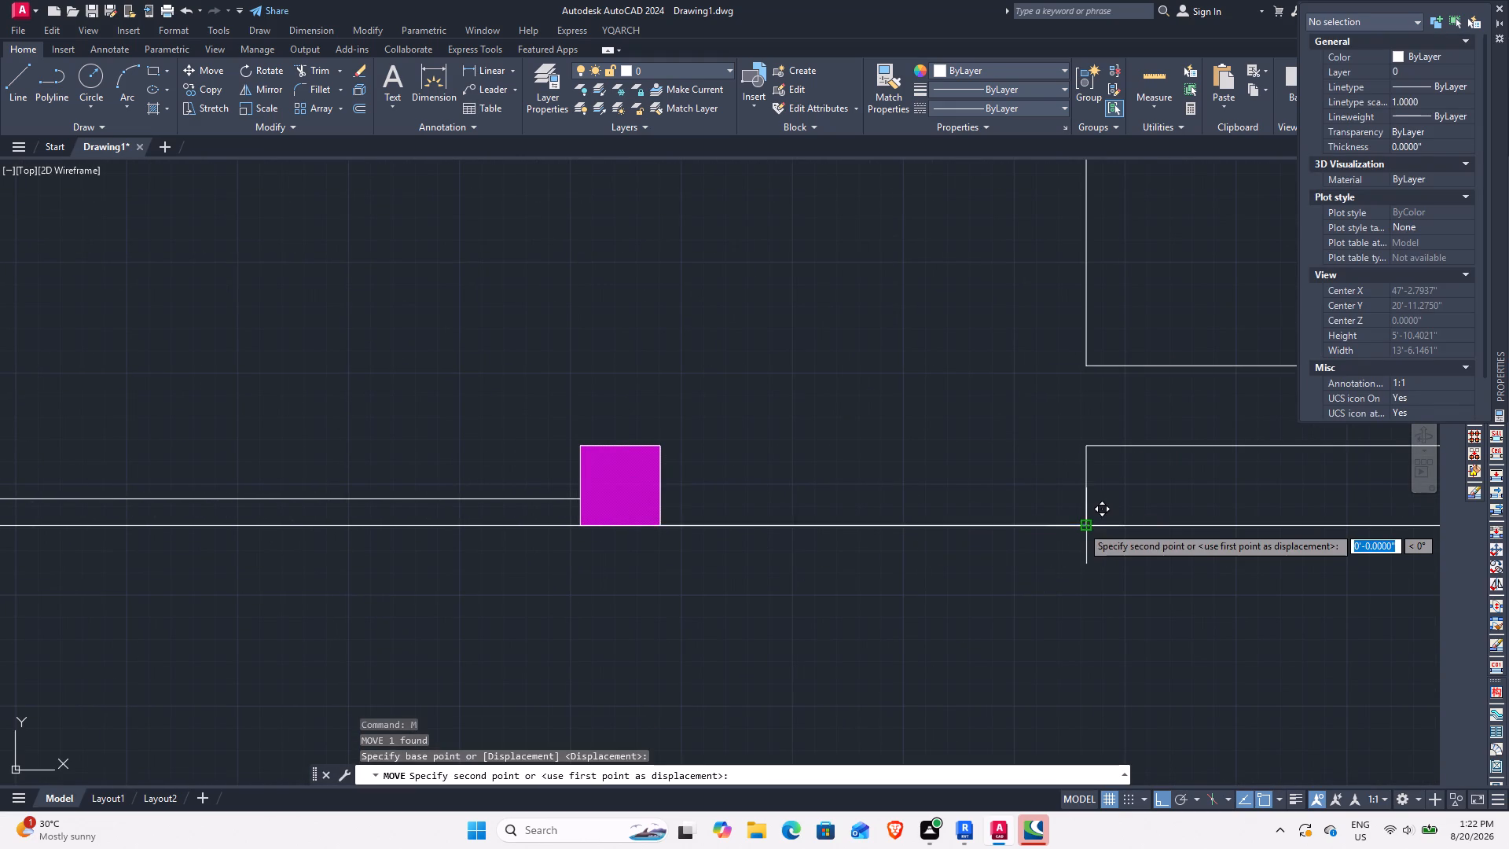
{"action": "key", "text": "3"}
{"action": "key", "text": "Return"}
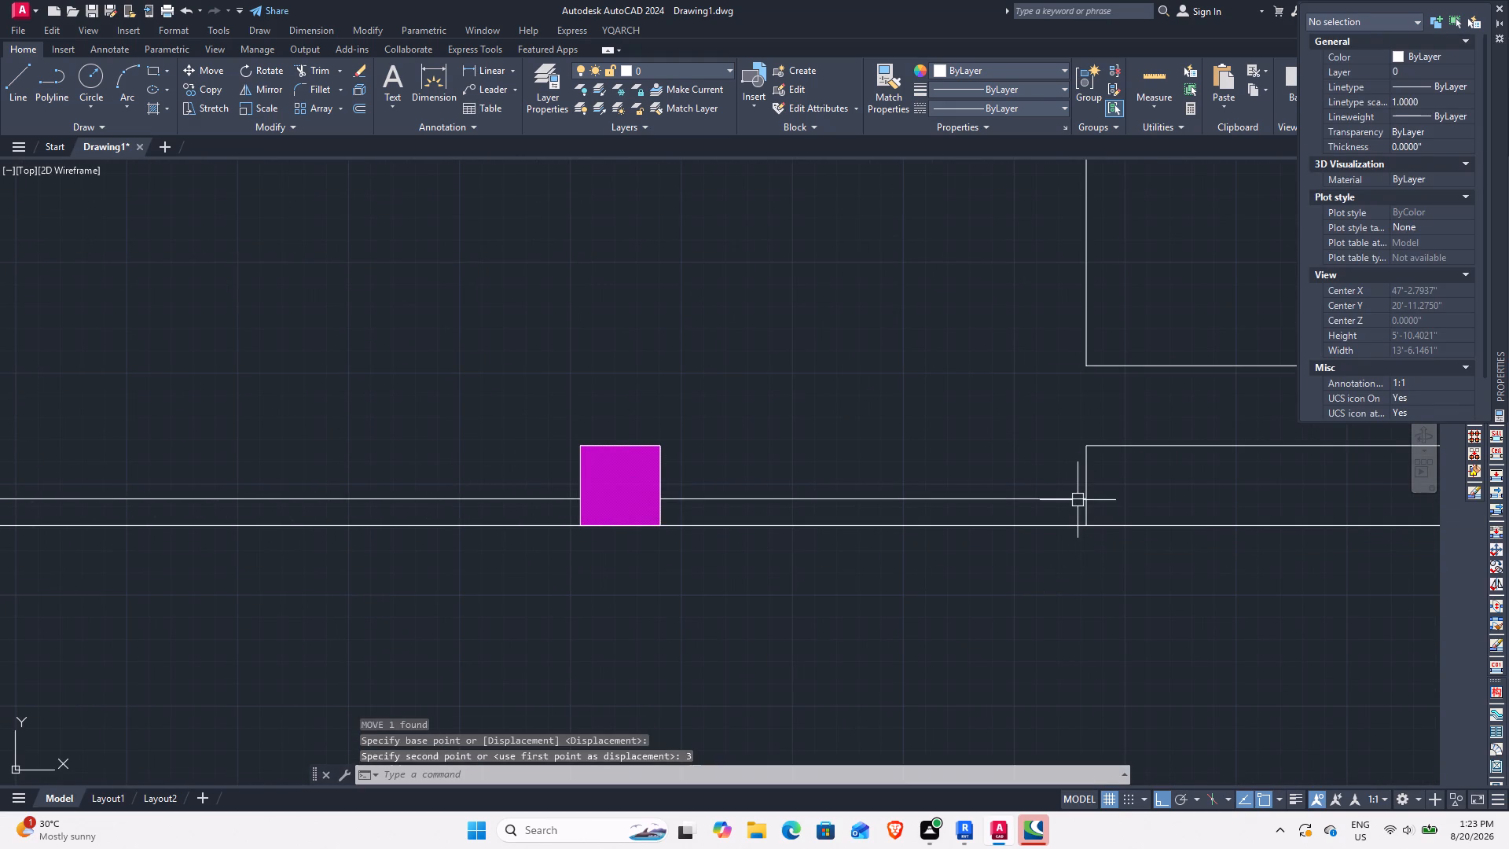
Draw a 9" line across the front wall's thickness, near the right edge of the front area's inner rectangle.
{"action": "scroll", "coordinate": [1026, 487], "scroll_direction": "down", "scroll_amount": 2}
{"action": "middle_click_drag", "start_coordinate": [1232, 594], "coordinate": [839, 648]}
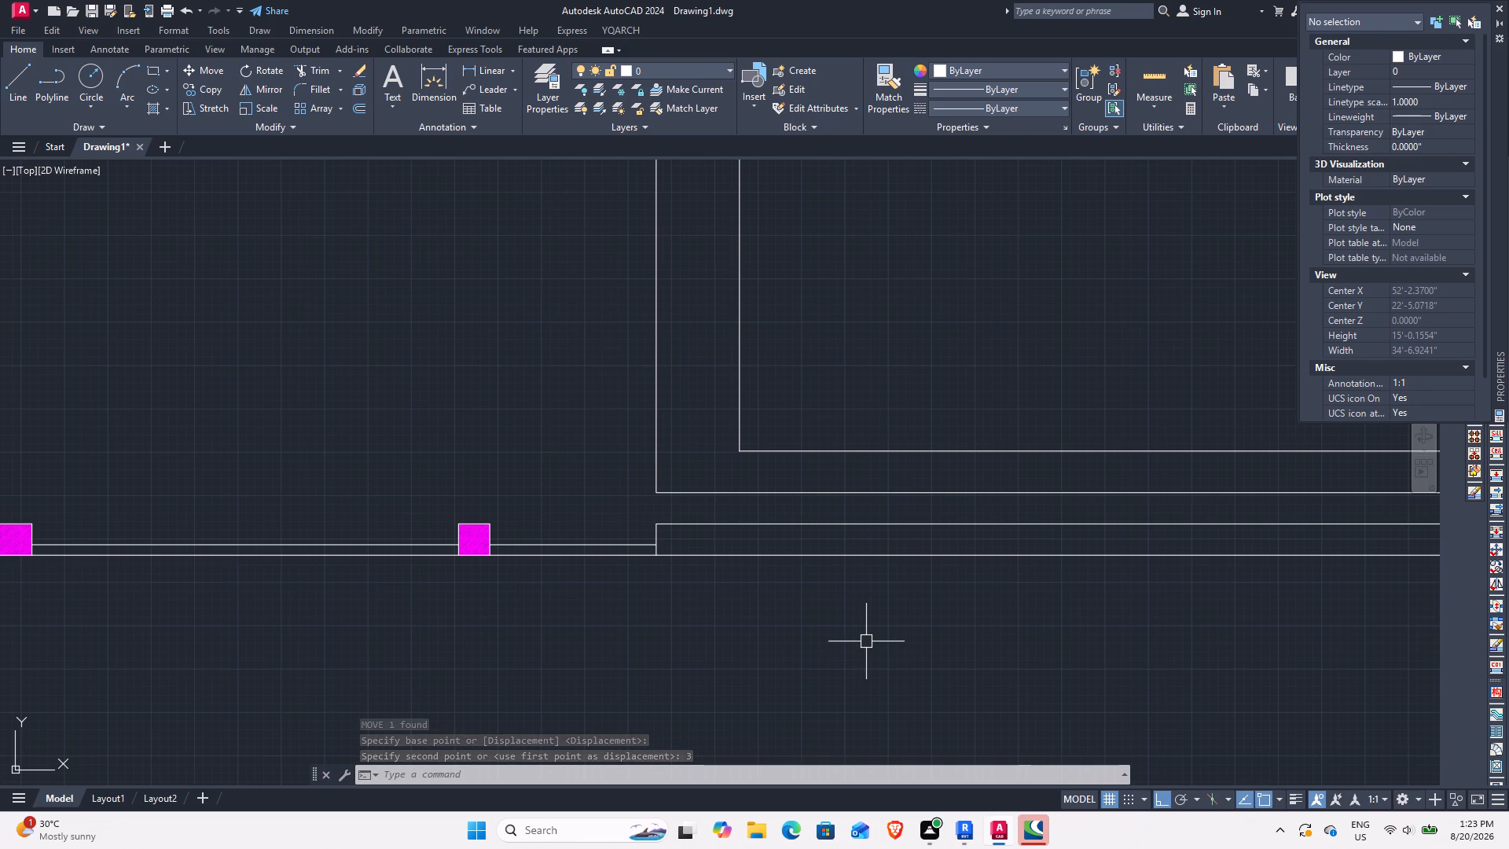
{"action": "middle_click_drag", "start_coordinate": [1118, 659], "coordinate": [884, 694]}
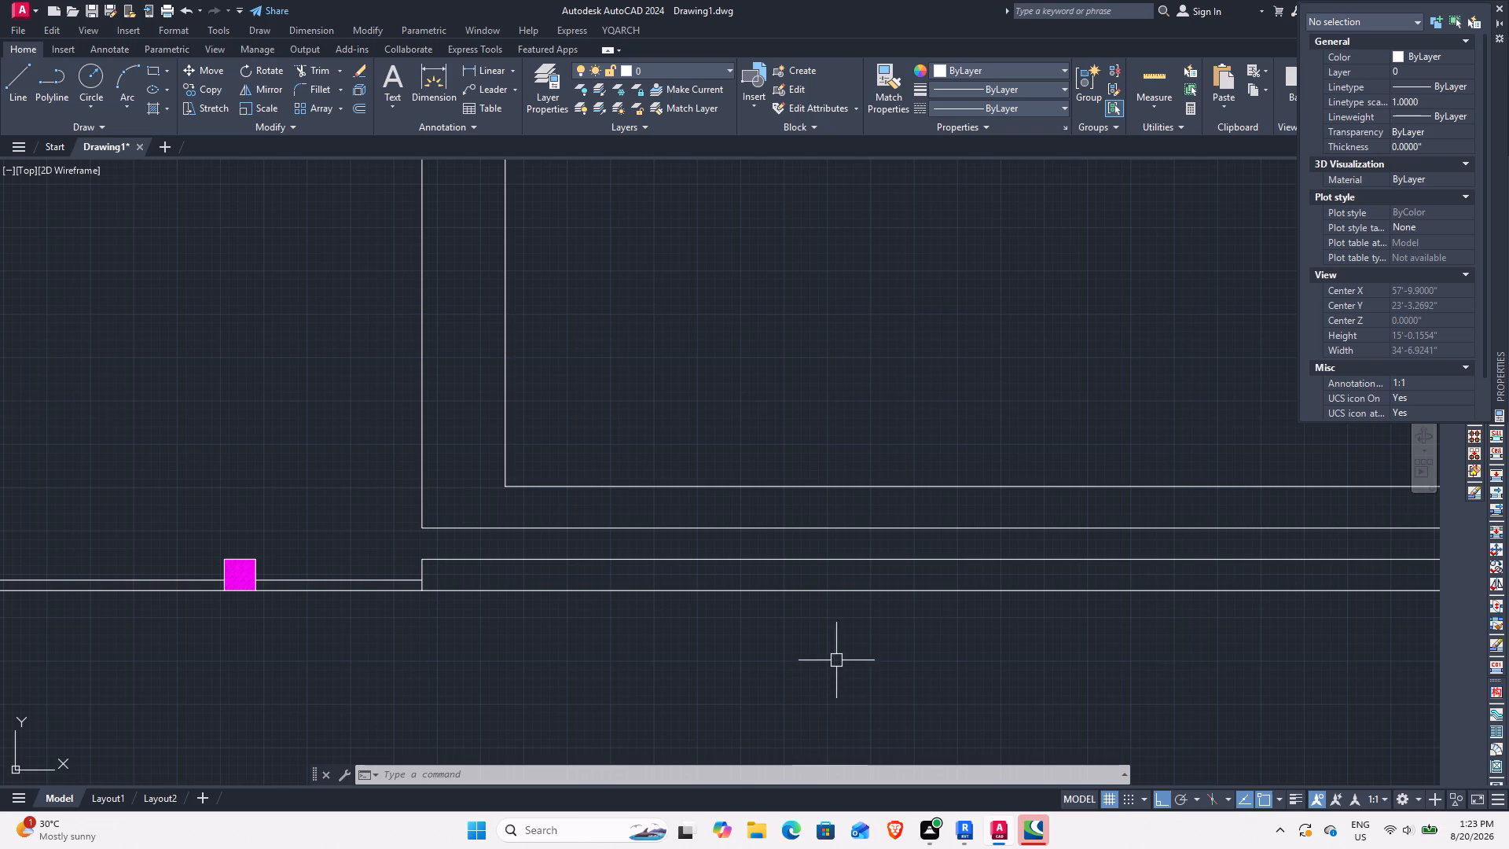
{"action": "middle_click_drag", "start_coordinate": [985, 591], "coordinate": [997, 619]}
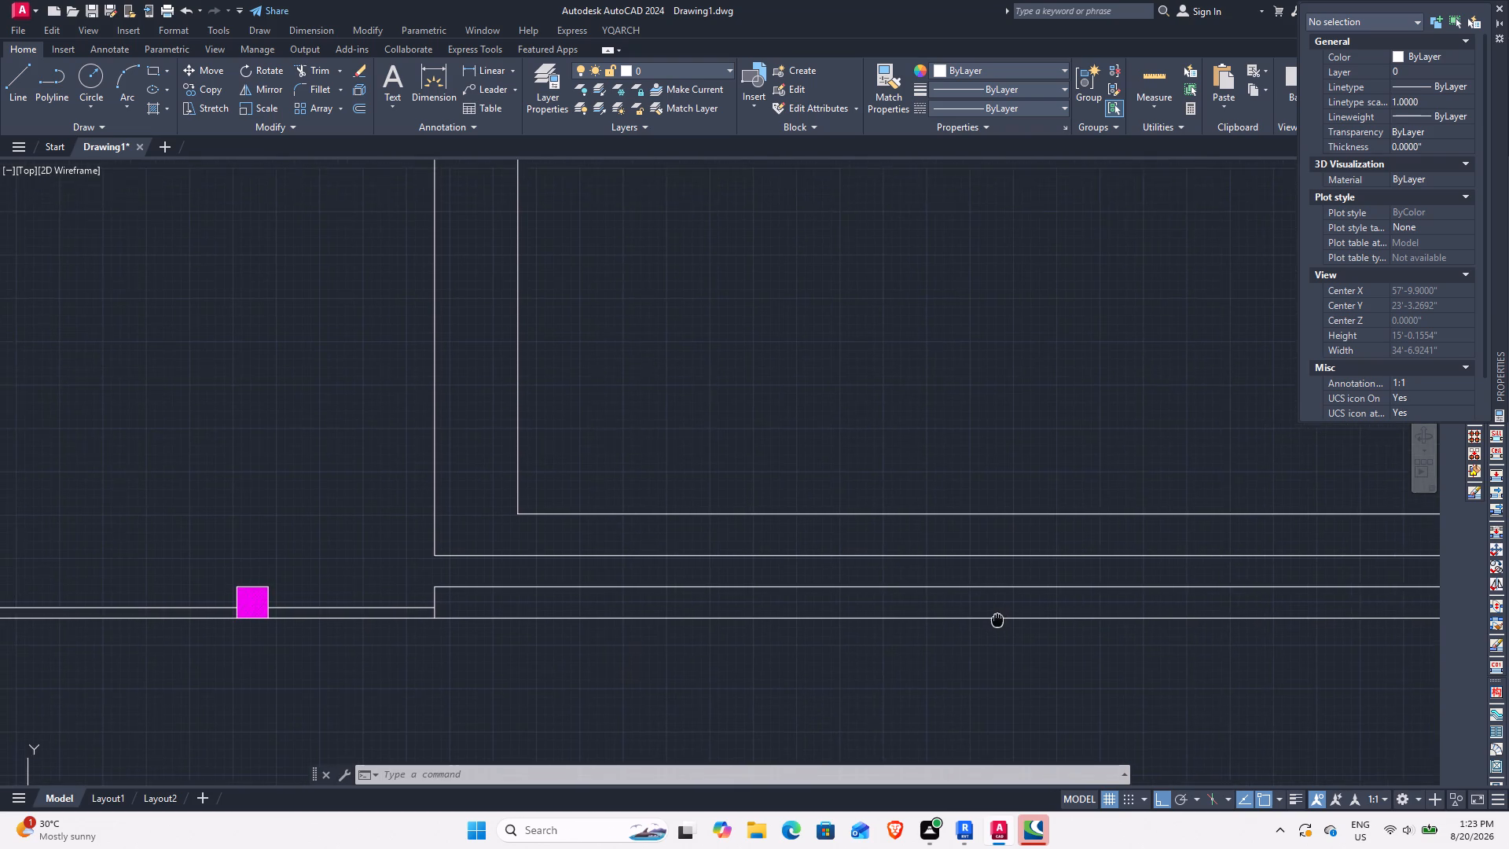
{"action": "middle_click_drag", "start_coordinate": [997, 619], "coordinate": [1044, 587]}
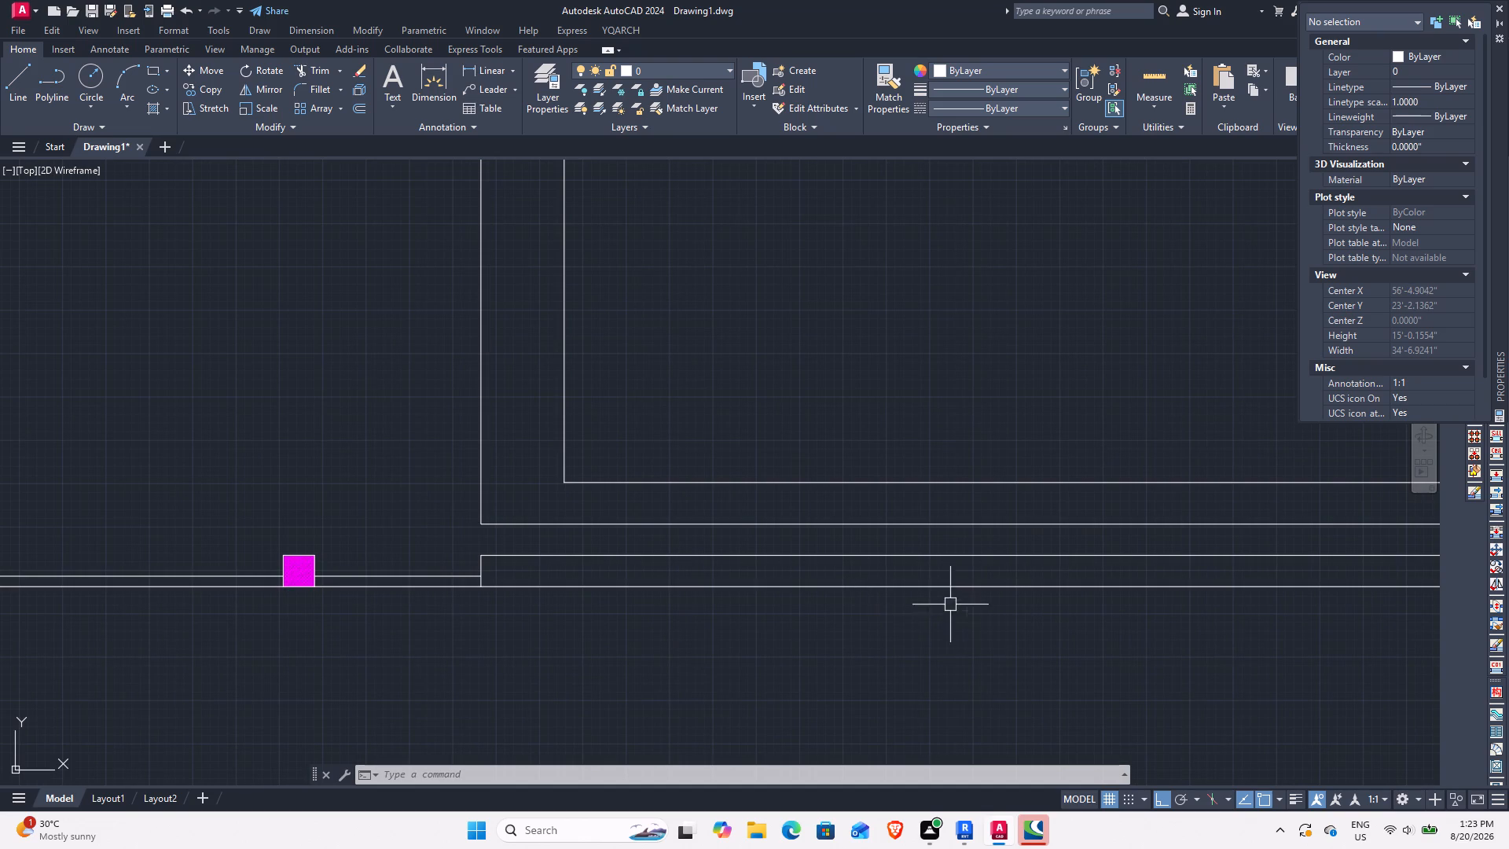
{"action": "scroll", "coordinate": [1008, 619], "scroll_direction": "down", "scroll_amount": 3}
{"action": "scroll", "coordinate": [1020, 627], "scroll_direction": "up", "scroll_amount": 1}
{"action": "scroll", "coordinate": [1132, 634], "scroll_direction": "up", "scroll_amount": 1}
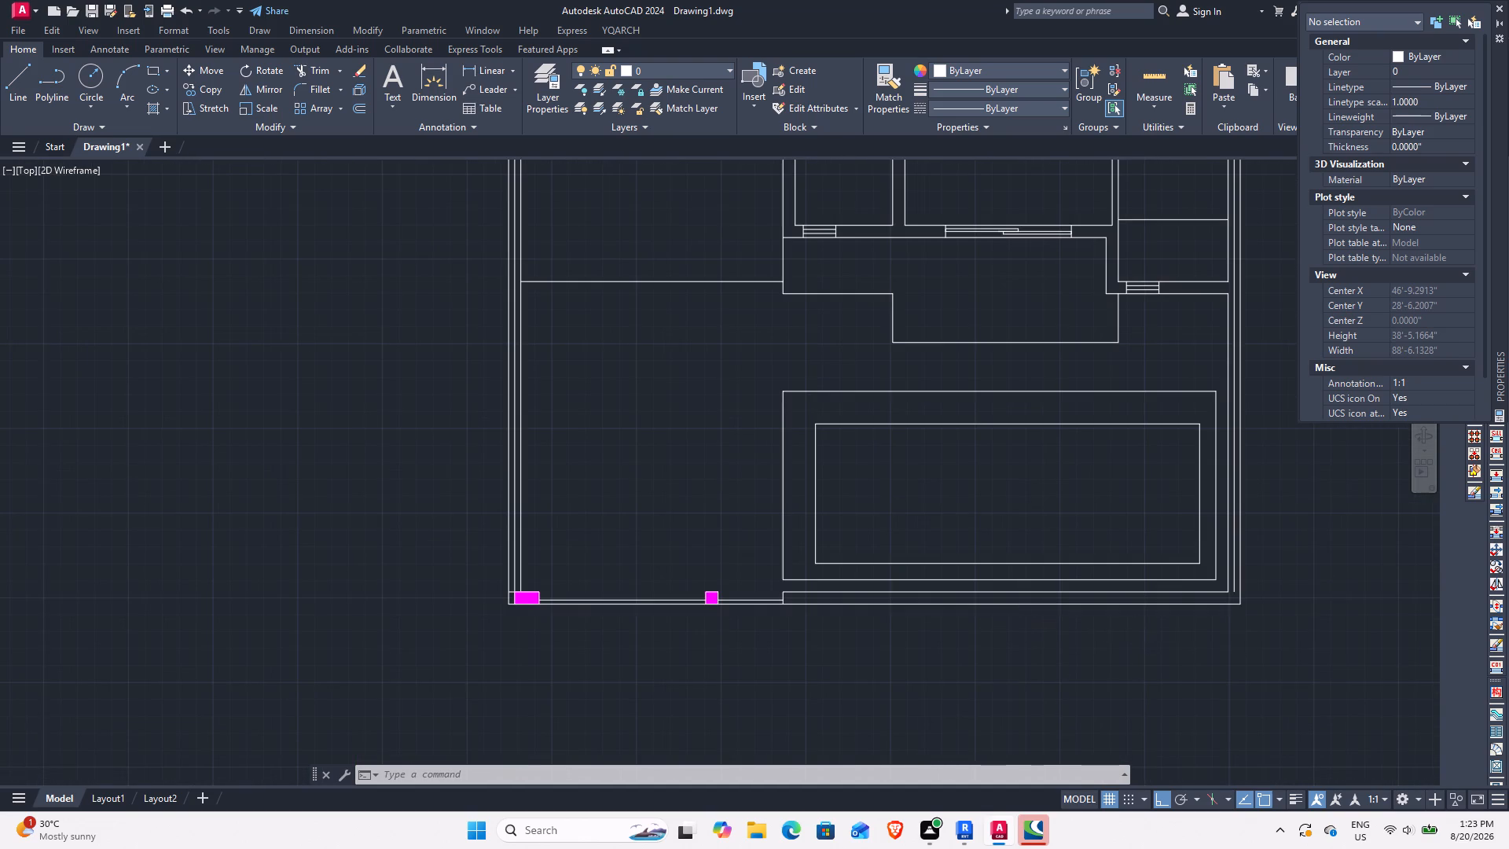
{"action": "middle_click_drag", "start_coordinate": [1132, 634], "coordinate": [1017, 674]}
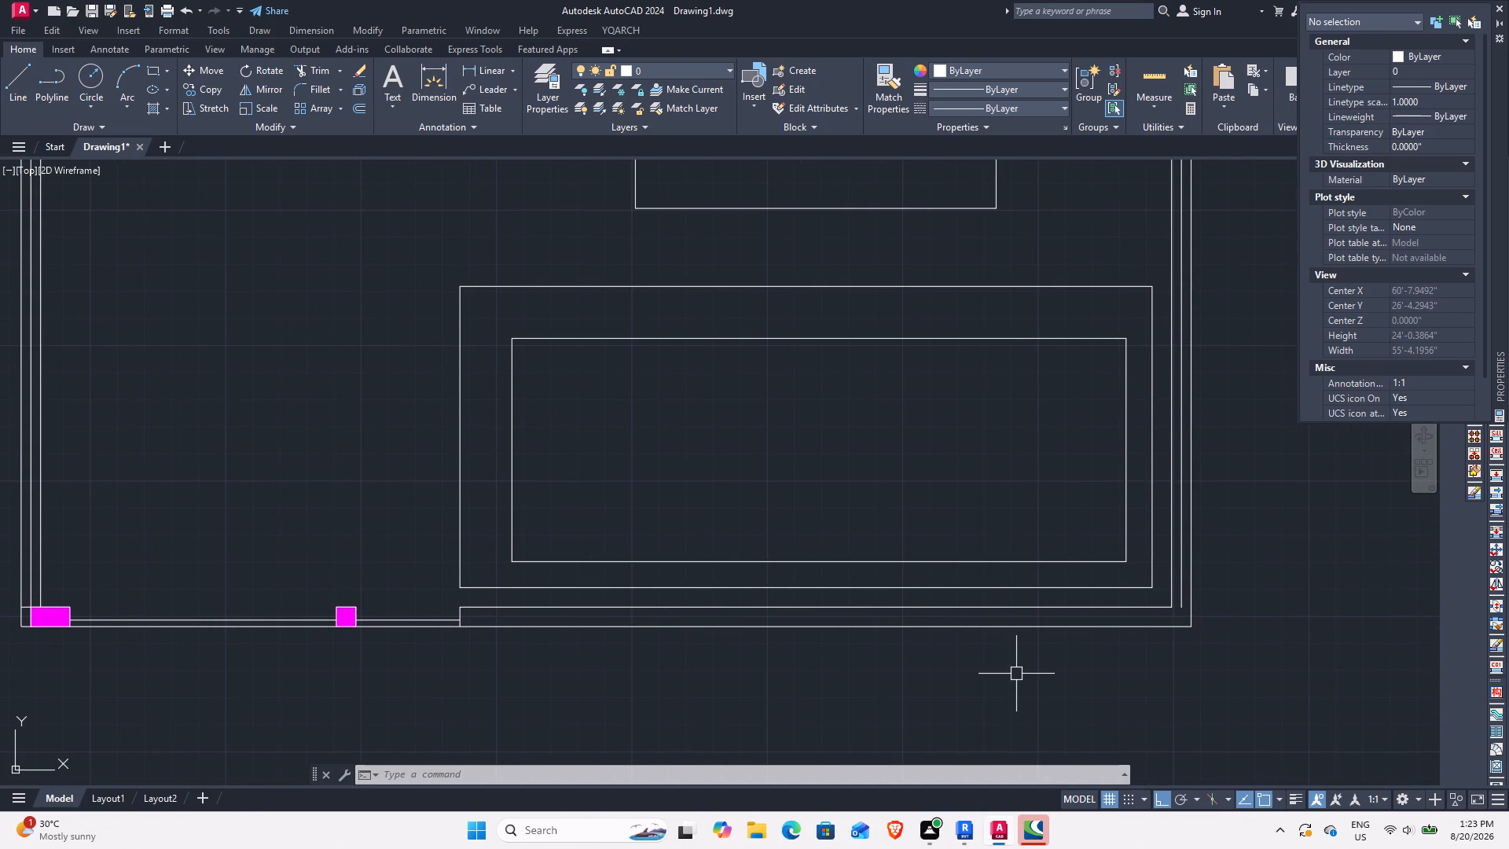
{"action": "type", "text": "L"}
{"action": "key", "text": "space"}
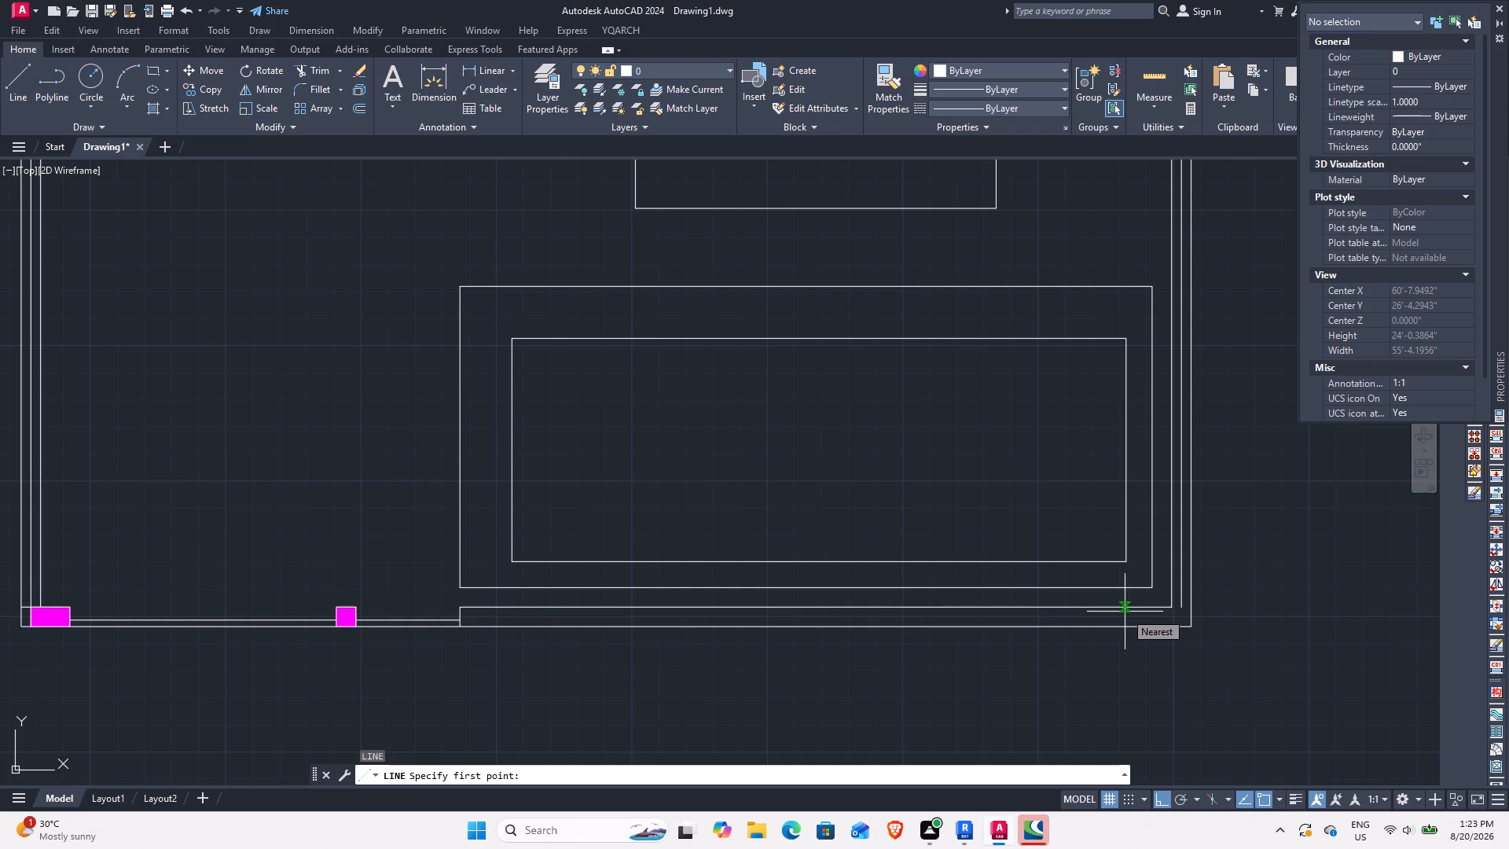
{"action": "scroll", "coordinate": [1125, 612], "scroll_direction": "up", "scroll_amount": 2}
{"action": "left_click", "coordinate": [1130, 605]}
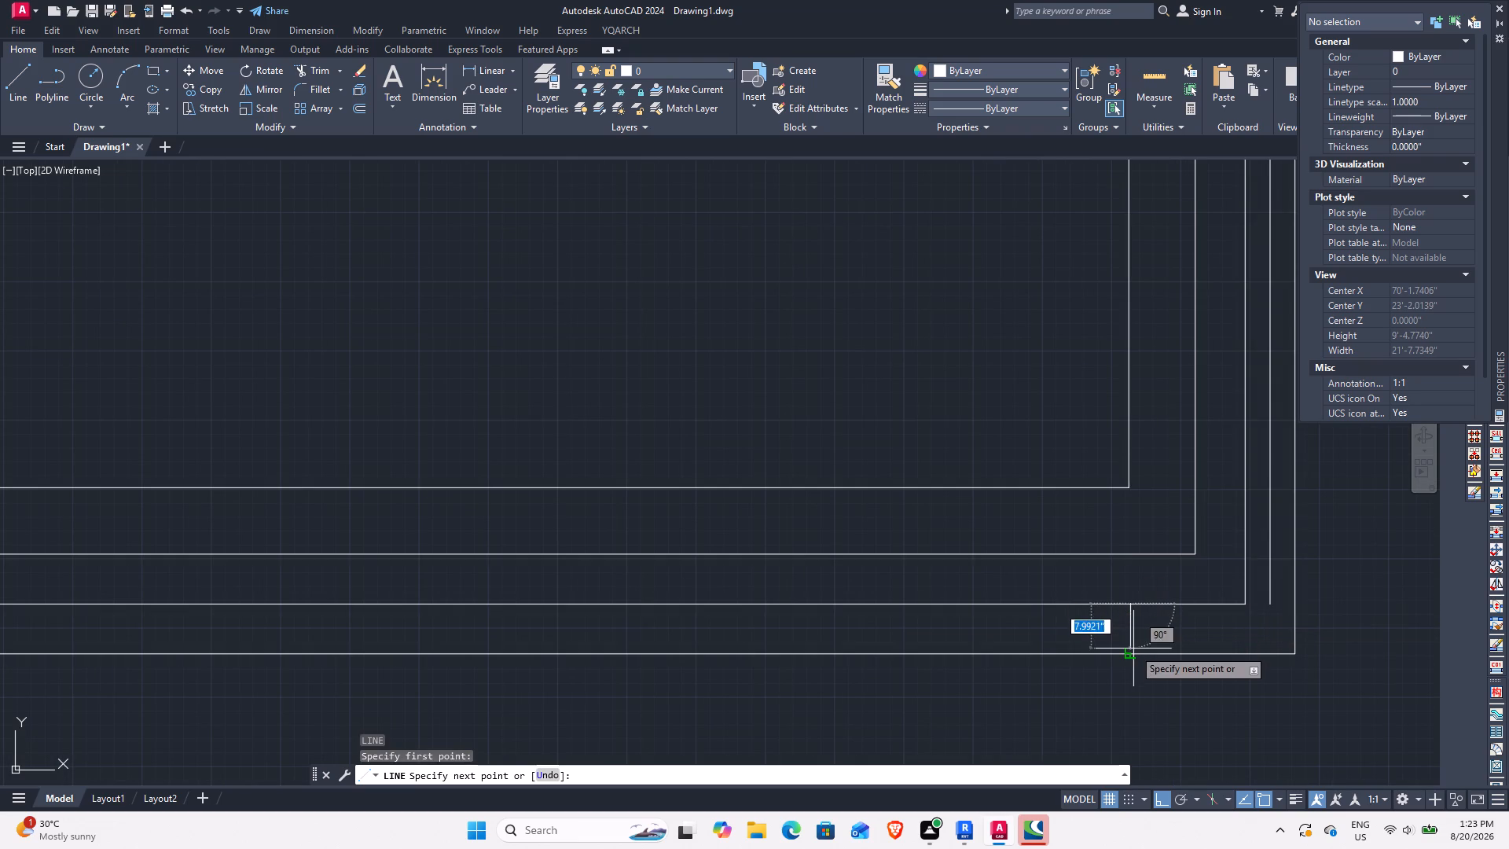
{"action": "left_click", "coordinate": [1133, 649]}
{"action": "key", "text": "Escape"}
Move the short cross line 3" inward so it projects past the front wall's inner line.
{"action": "left_click", "coordinate": [1133, 634]}
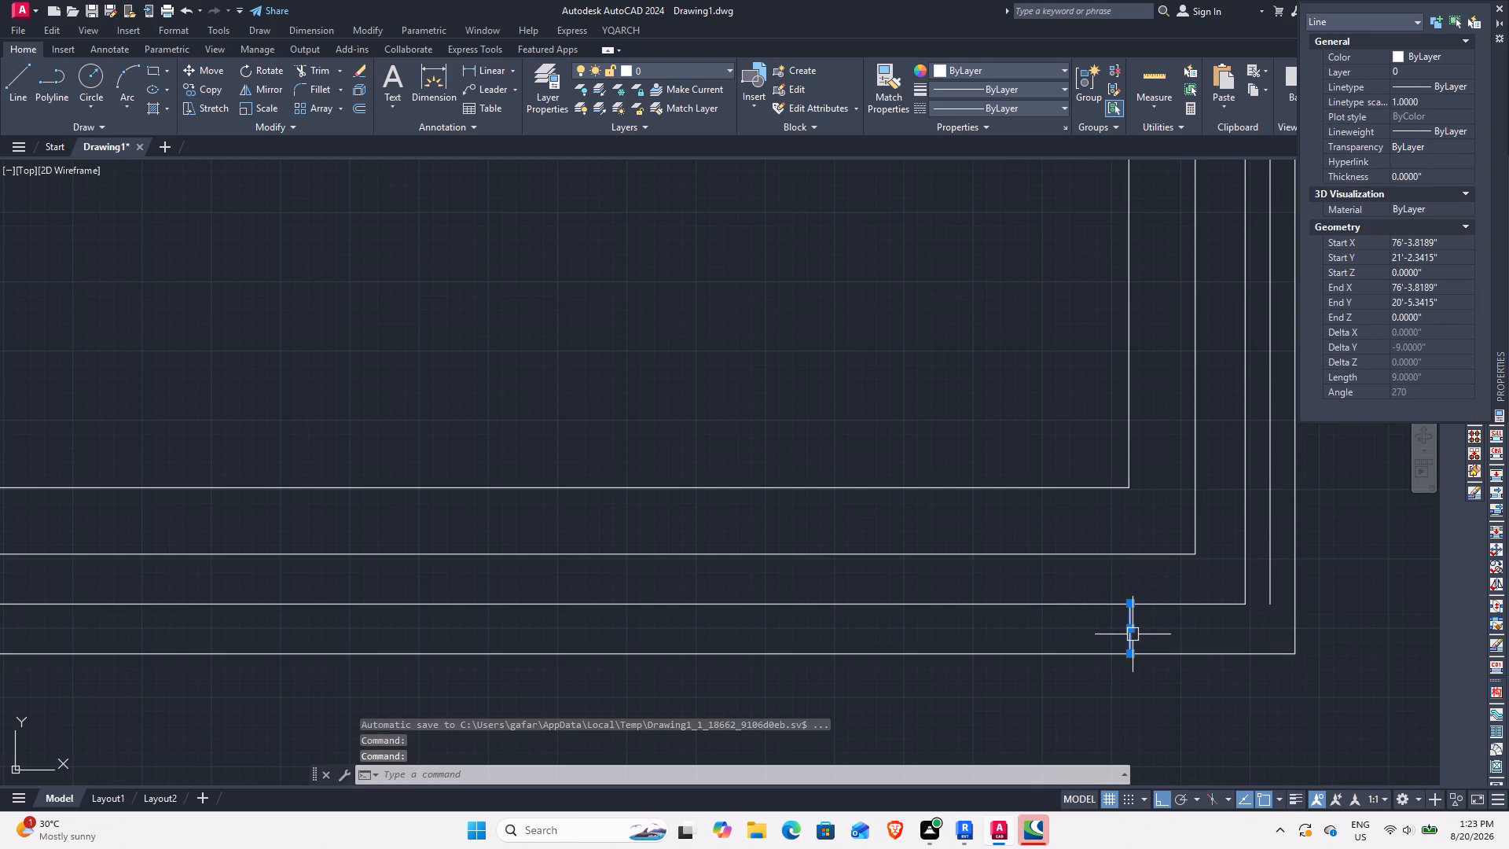
{"action": "type", "text": "M"}
{"action": "key", "text": "space"}
{"action": "left_click", "coordinate": [1132, 652]}
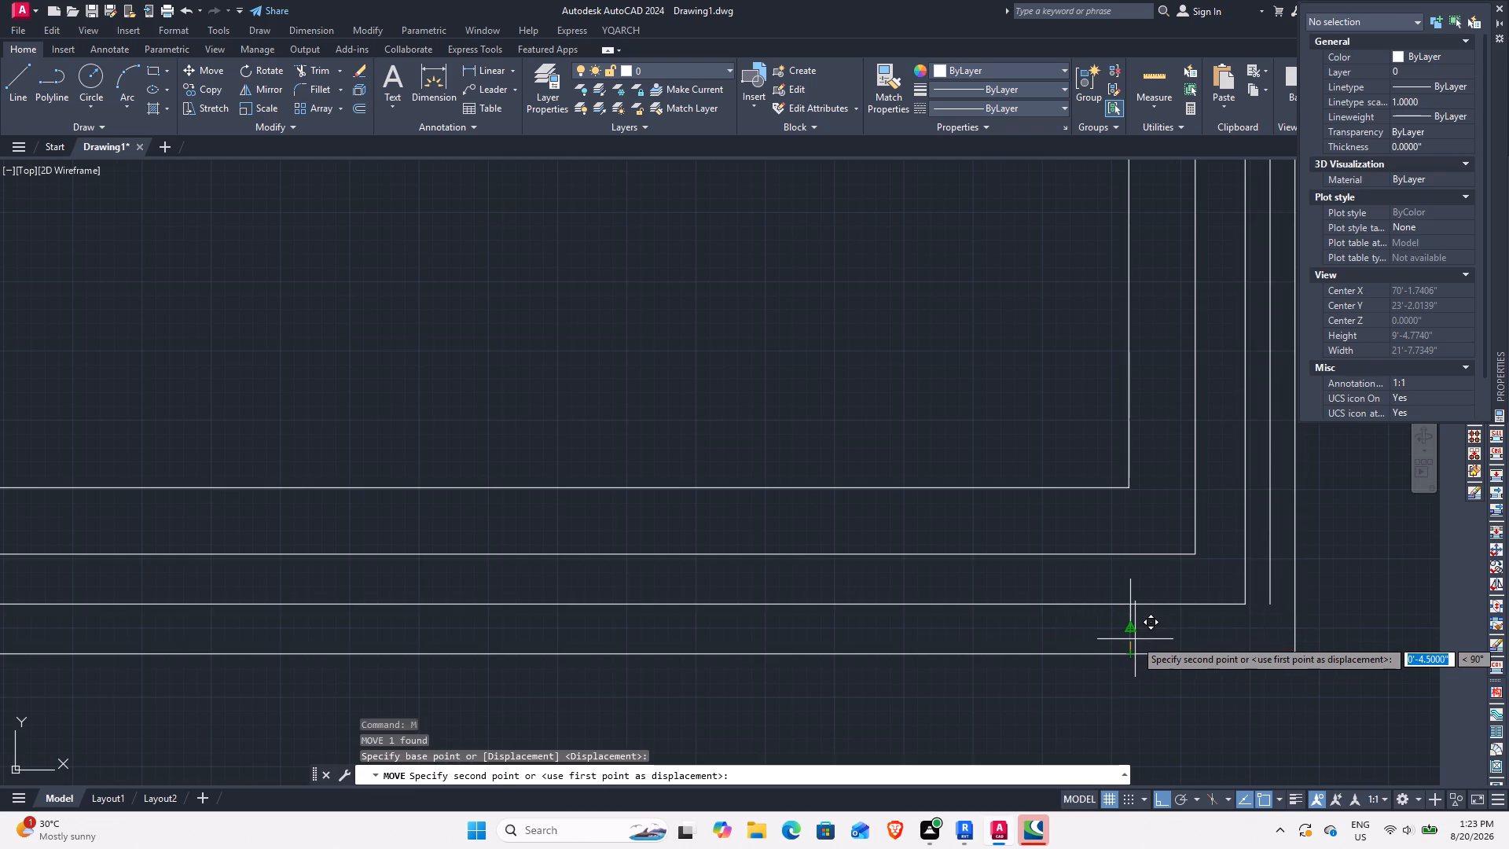
{"action": "key", "text": "3"}
{"action": "key", "text": "Return"}
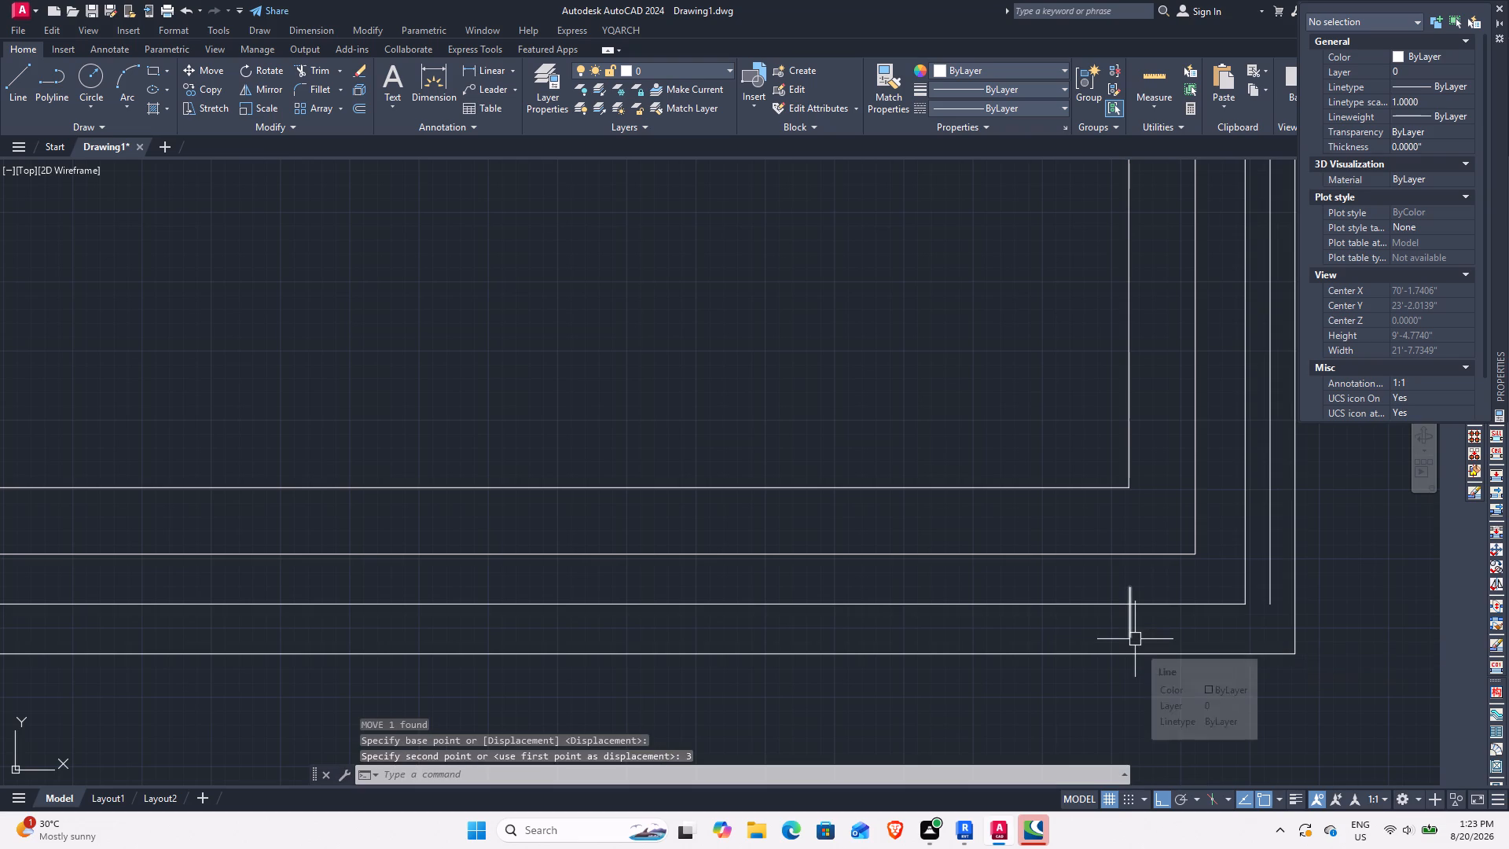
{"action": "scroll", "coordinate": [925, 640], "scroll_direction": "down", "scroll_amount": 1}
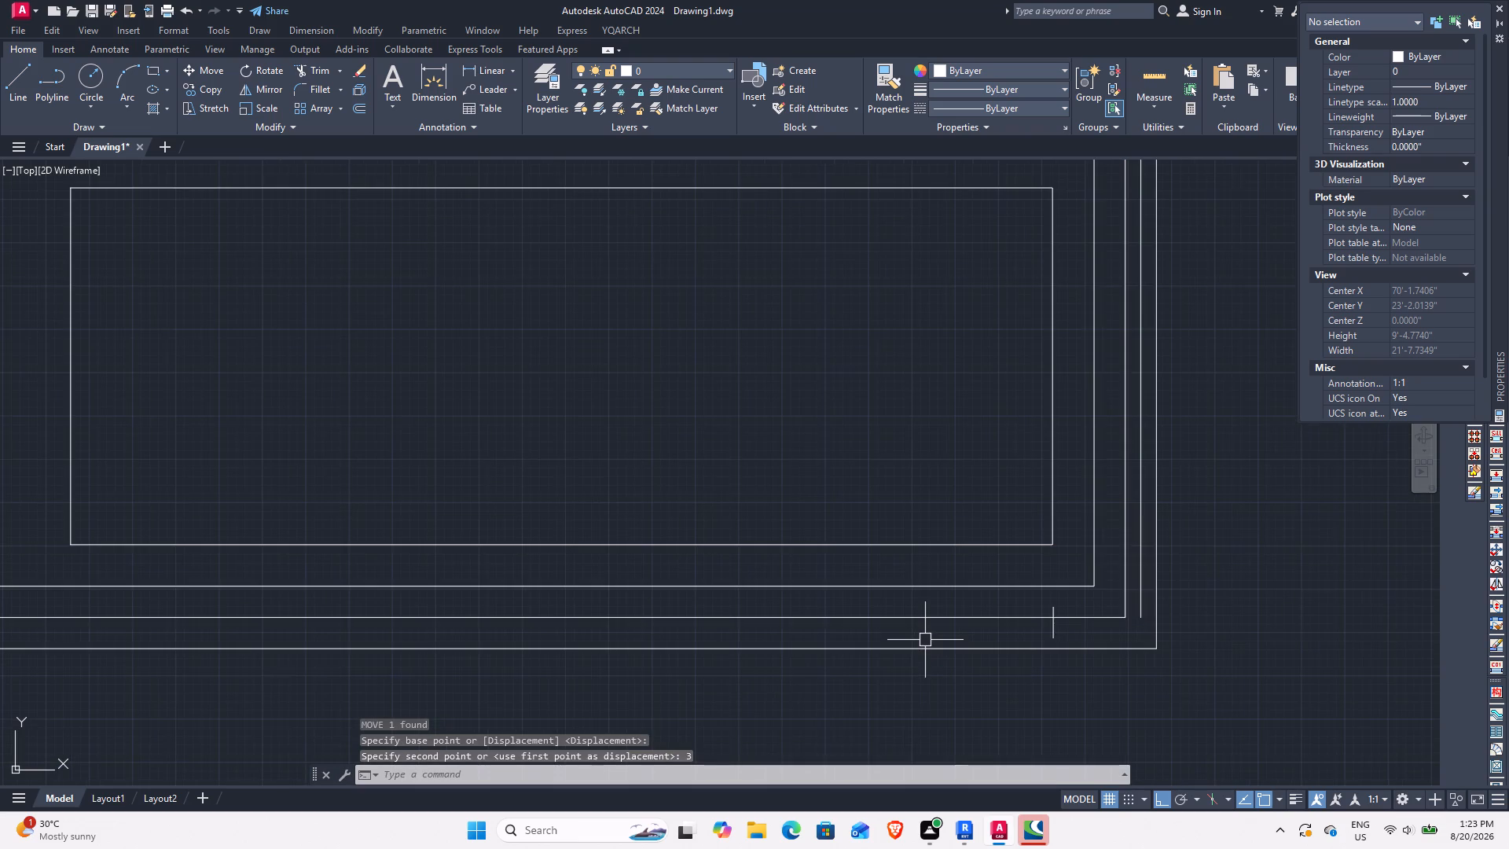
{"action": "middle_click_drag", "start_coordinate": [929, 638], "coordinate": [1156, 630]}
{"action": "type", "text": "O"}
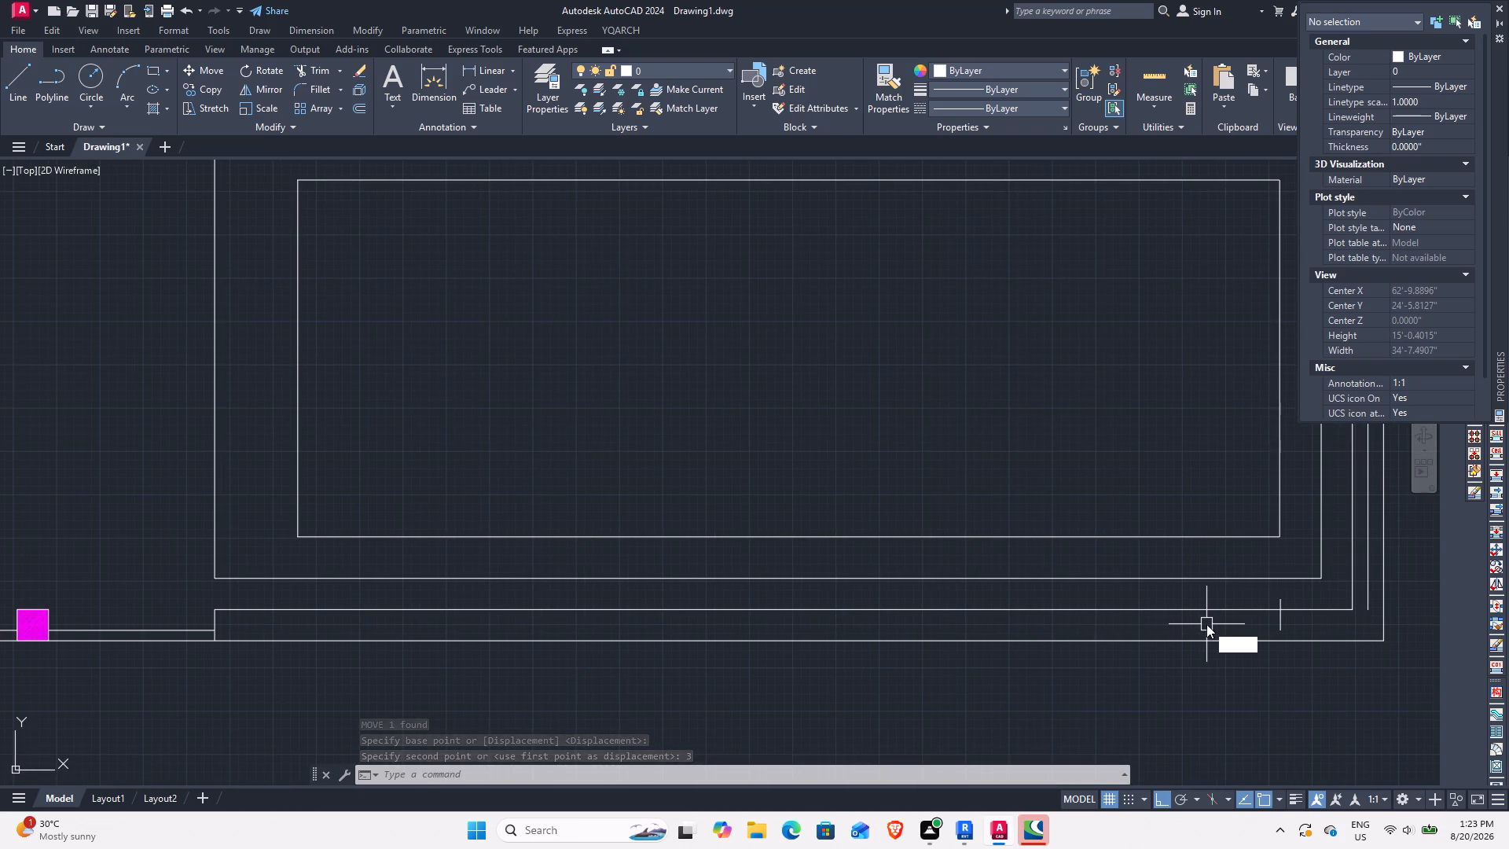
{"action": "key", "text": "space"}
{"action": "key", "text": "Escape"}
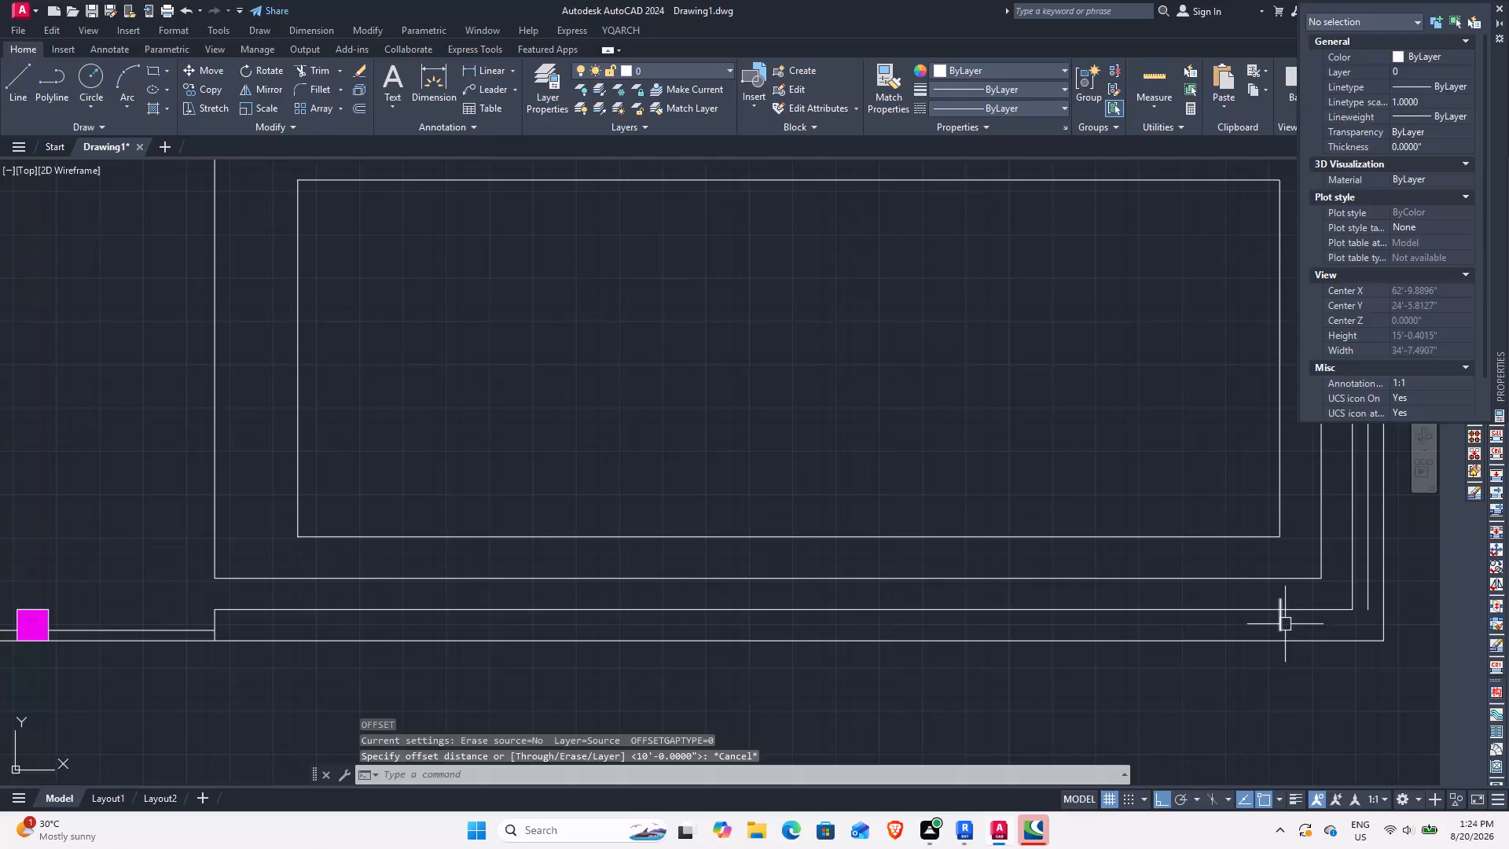
Copy the short cross line about 15' to the left along the front wall.
{"action": "left_click", "coordinate": [1281, 623]}
{"action": "left_click", "coordinate": [183, 96]}
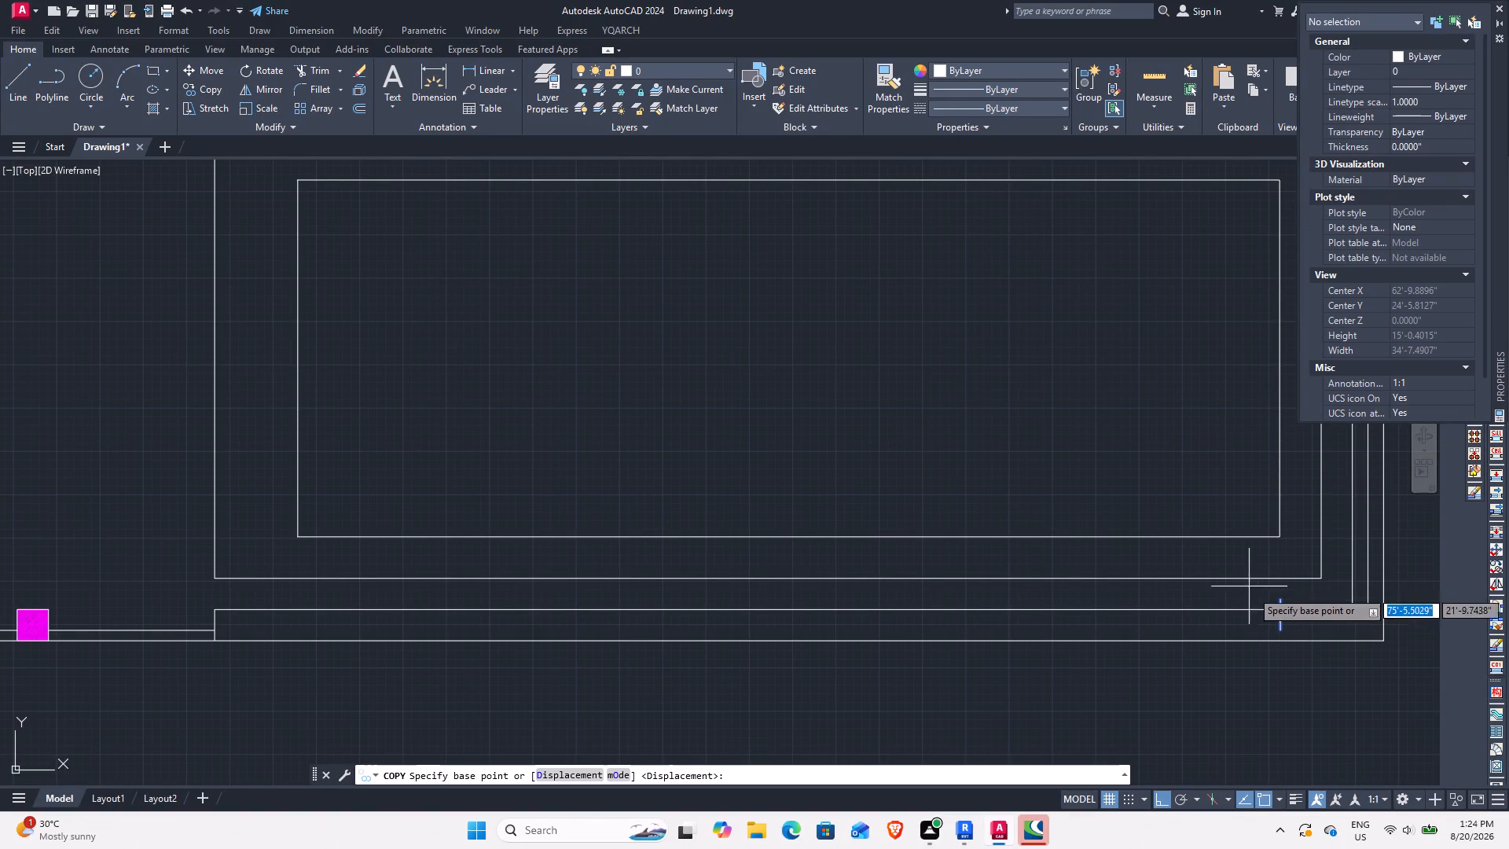
{"action": "left_click", "coordinate": [1277, 602]}
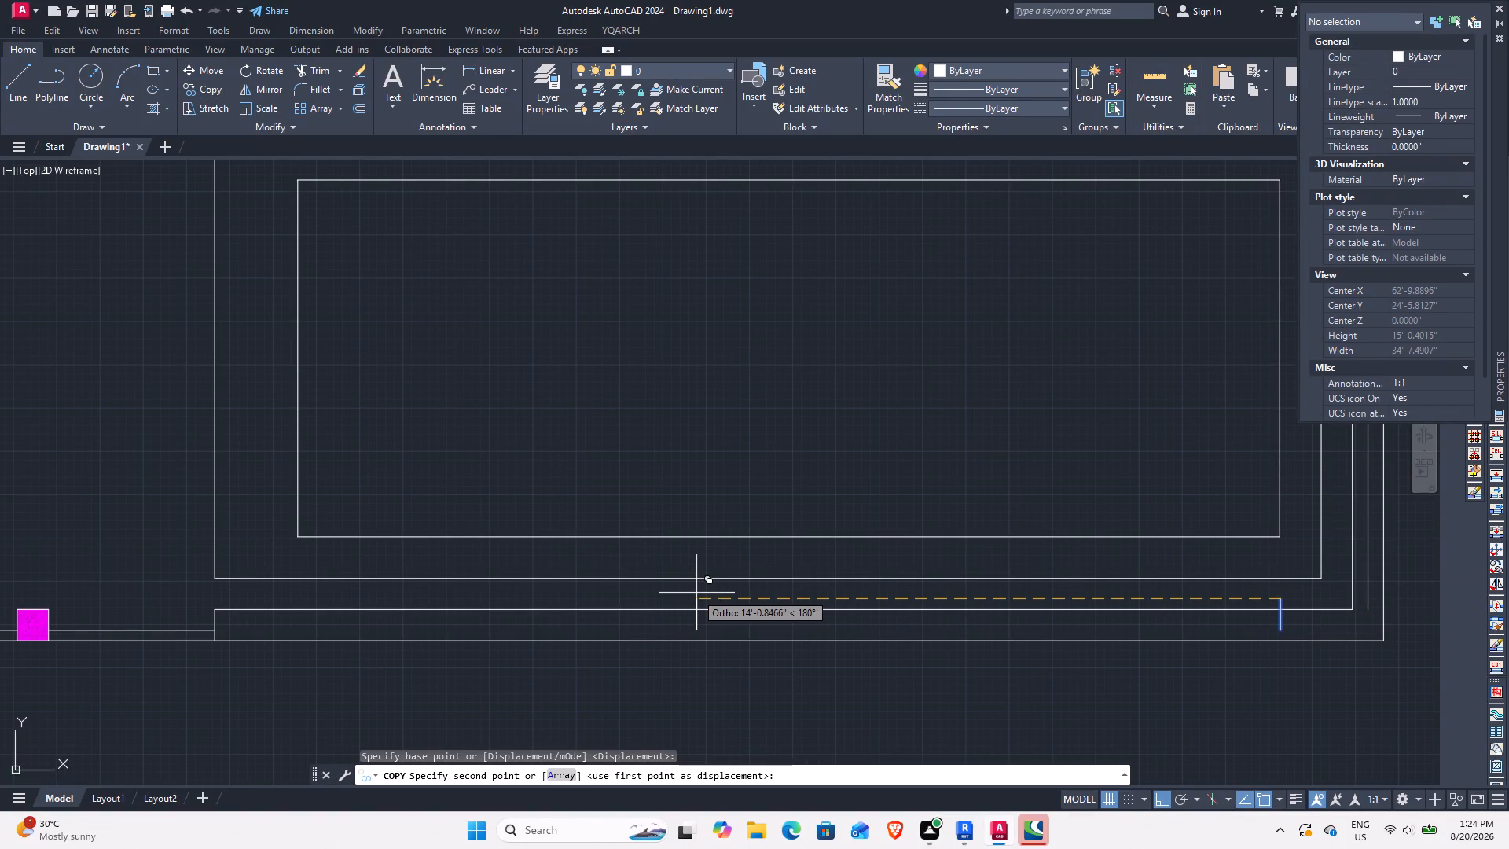
{"action": "left_click", "coordinate": [656, 596]}
{"action": "key", "text": "Escape"}
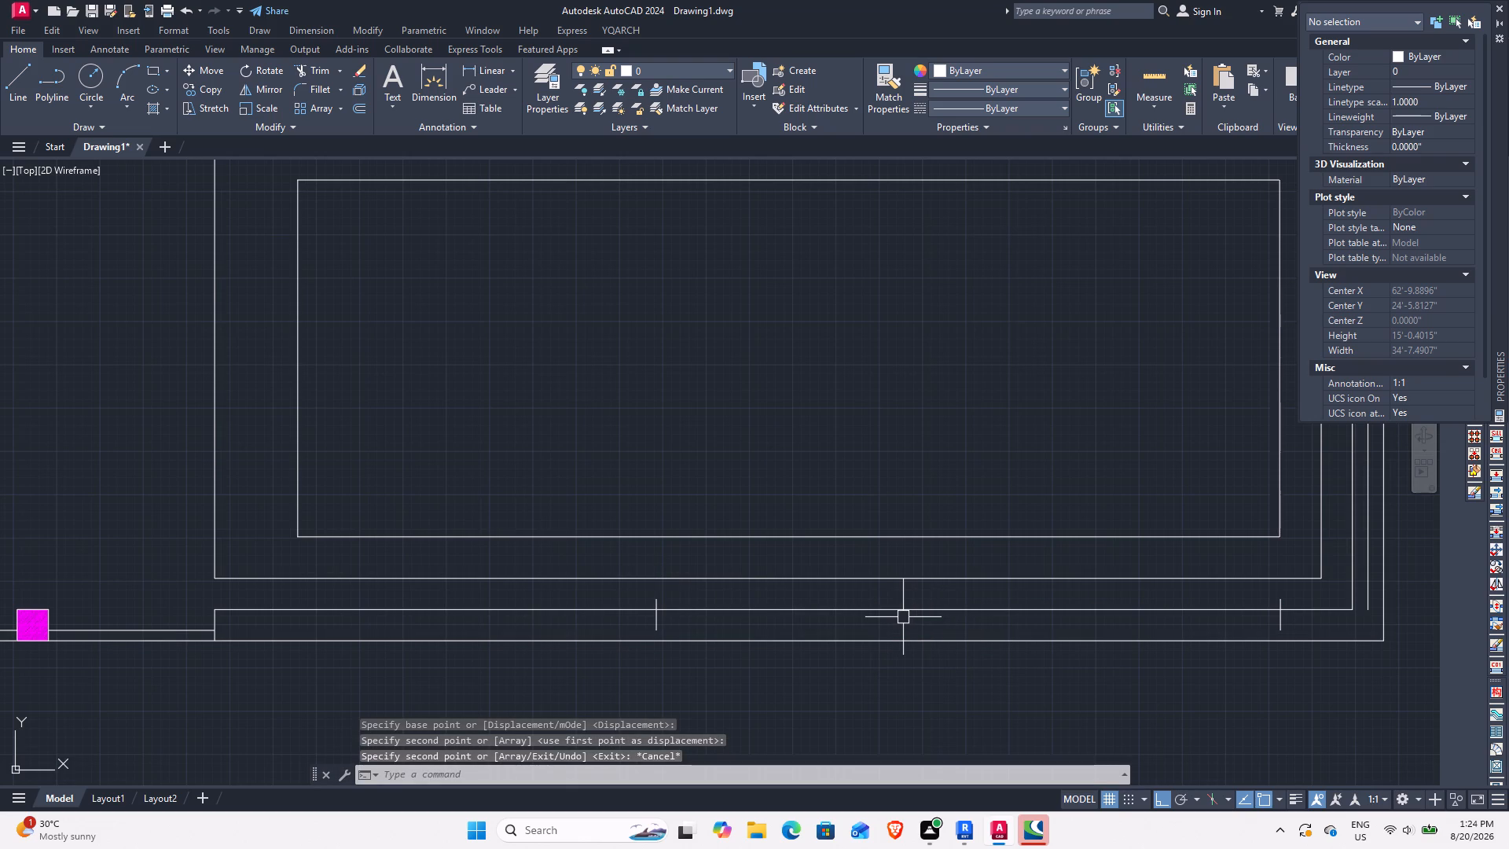
Draw a line joining the upper ends of the two short cross lines, parallel to the front wall.
{"action": "type", "text": "L"}
{"action": "key", "text": "space"}
{"action": "left_click", "coordinate": [652, 593]}
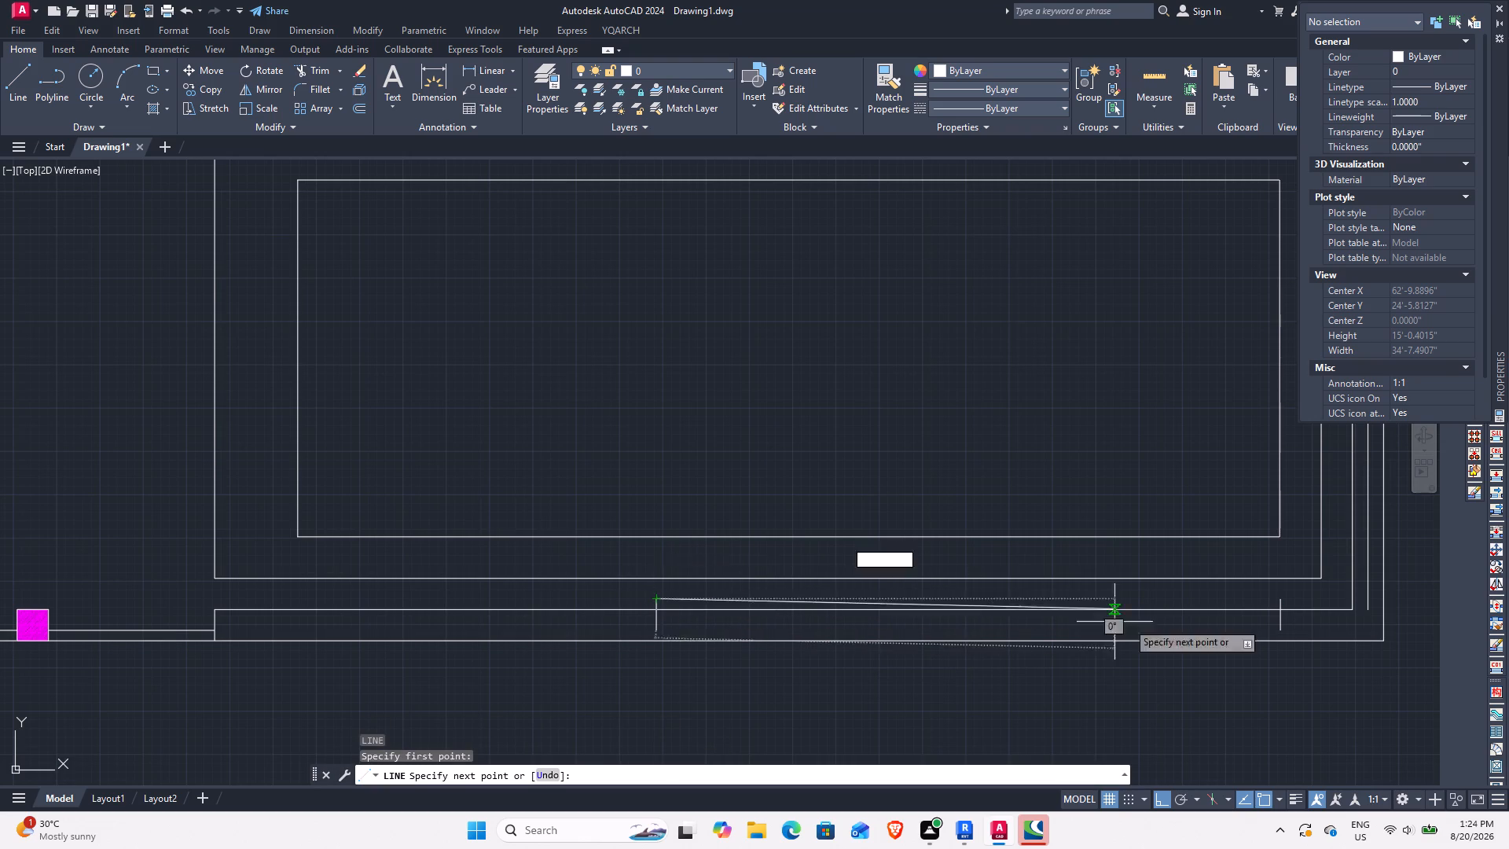
{"action": "left_click", "coordinate": [1276, 601]}
{"action": "key", "text": "Escape"}
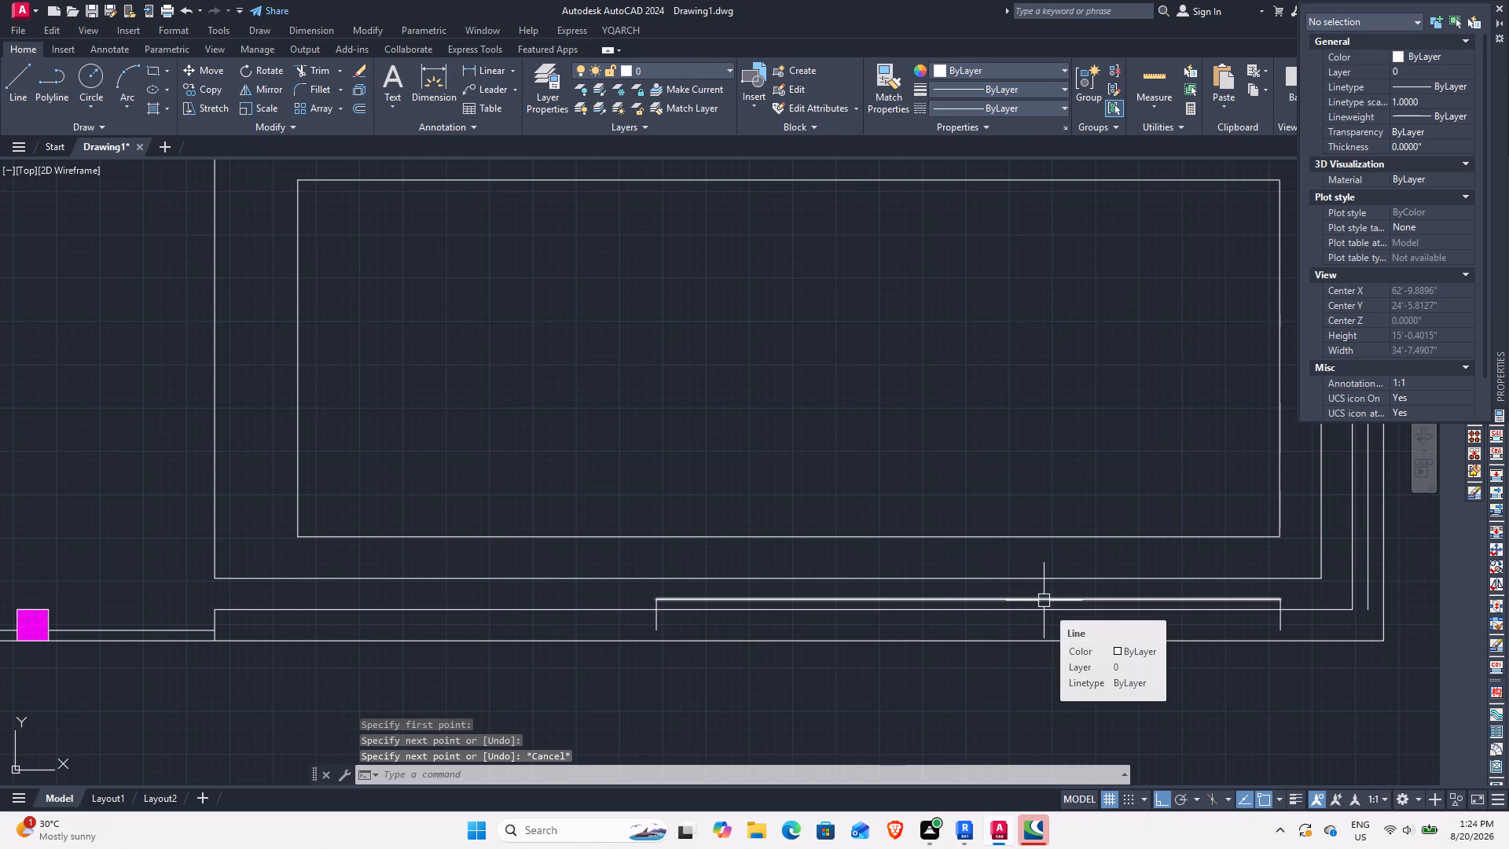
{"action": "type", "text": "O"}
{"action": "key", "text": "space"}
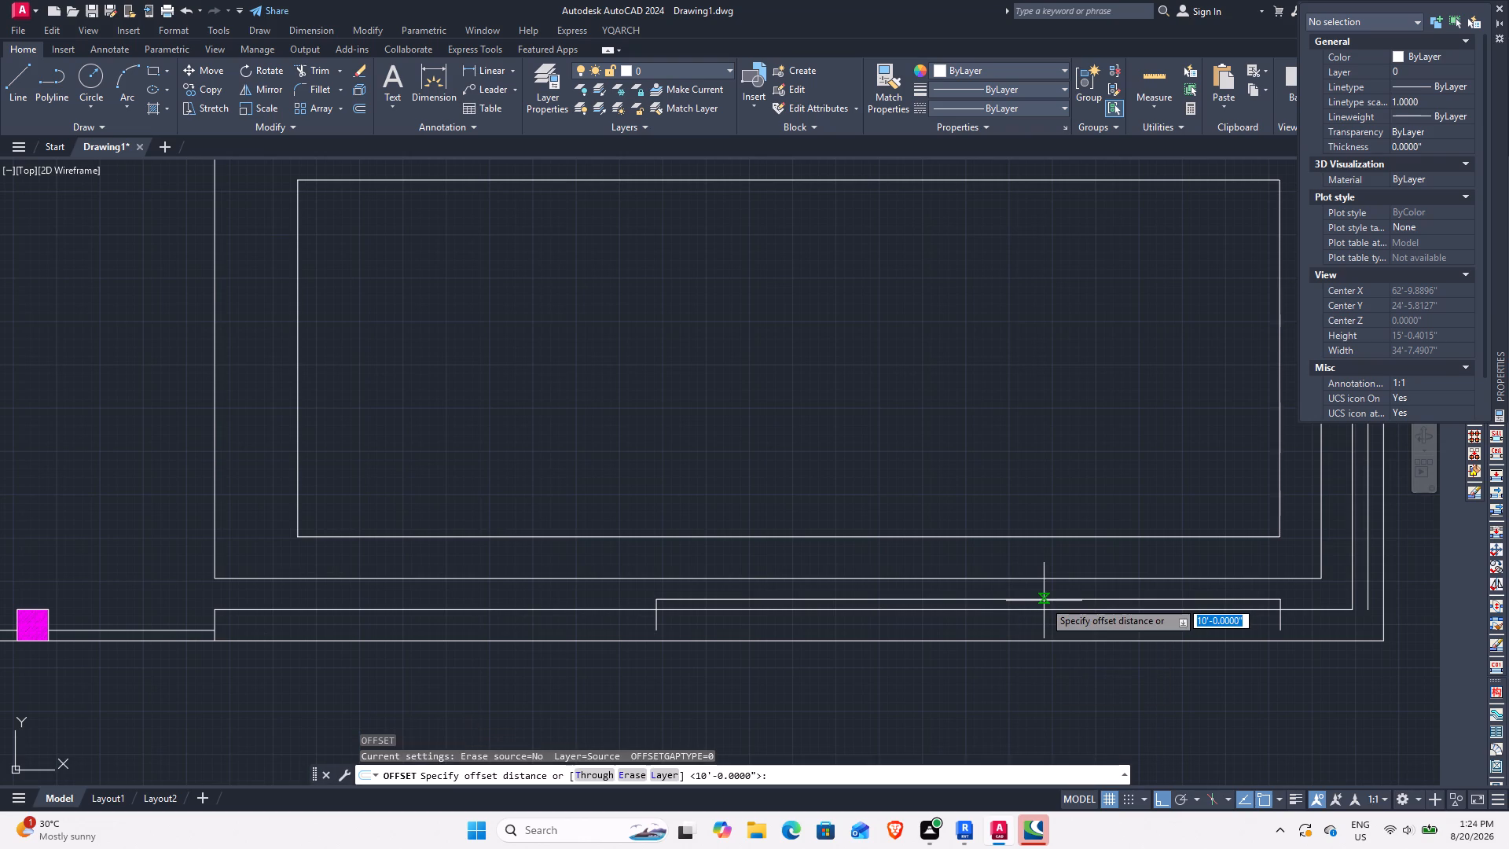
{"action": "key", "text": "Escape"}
Draw a line joining the lower ends of the two short cross lines, parallel to the front wall.
{"action": "type", "text": "L"}
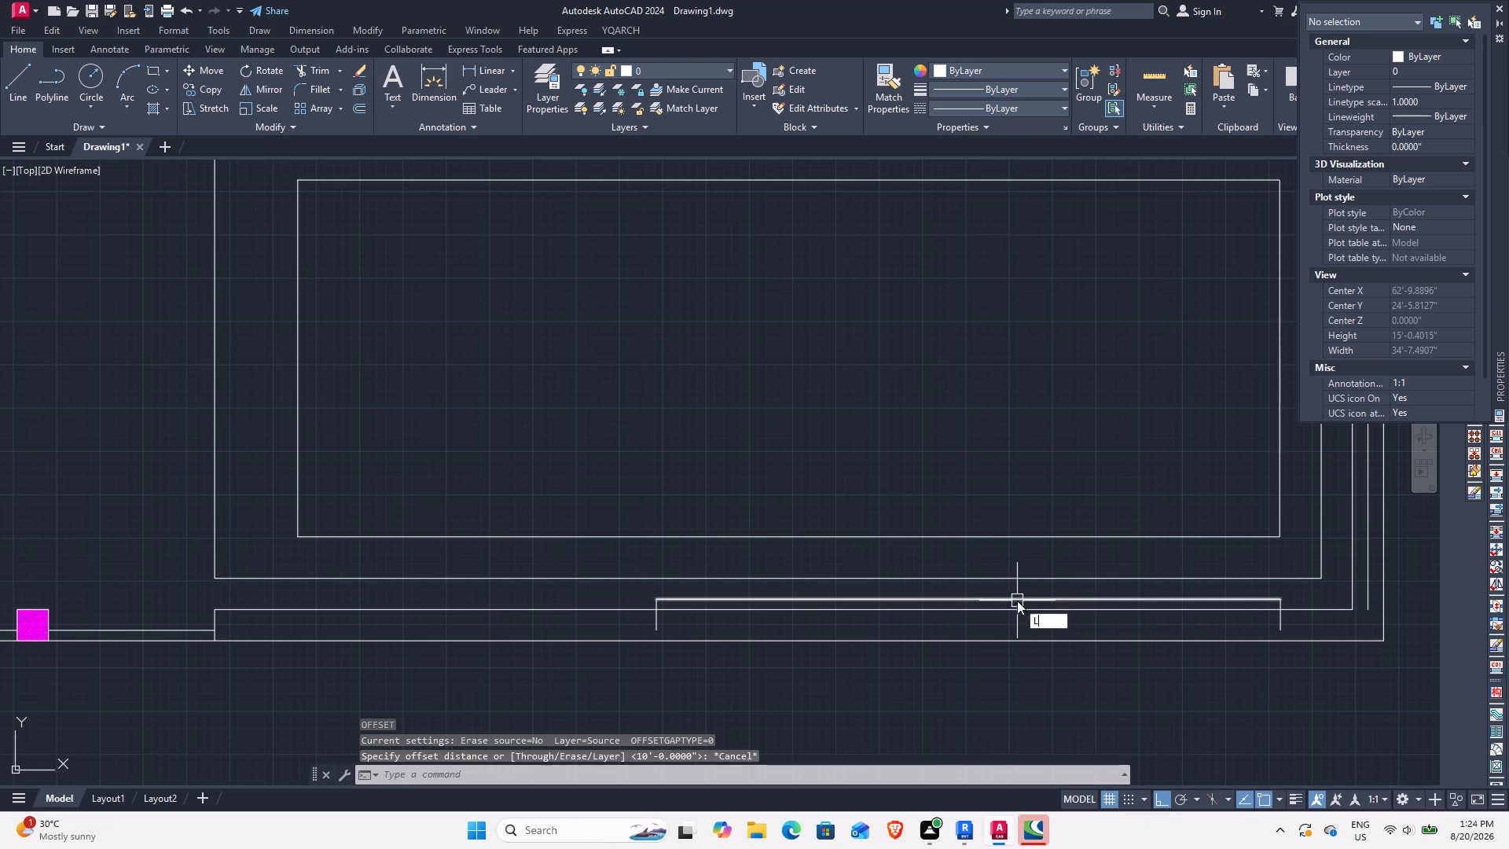
{"action": "key", "text": "space"}
{"action": "left_click", "coordinate": [658, 632]}
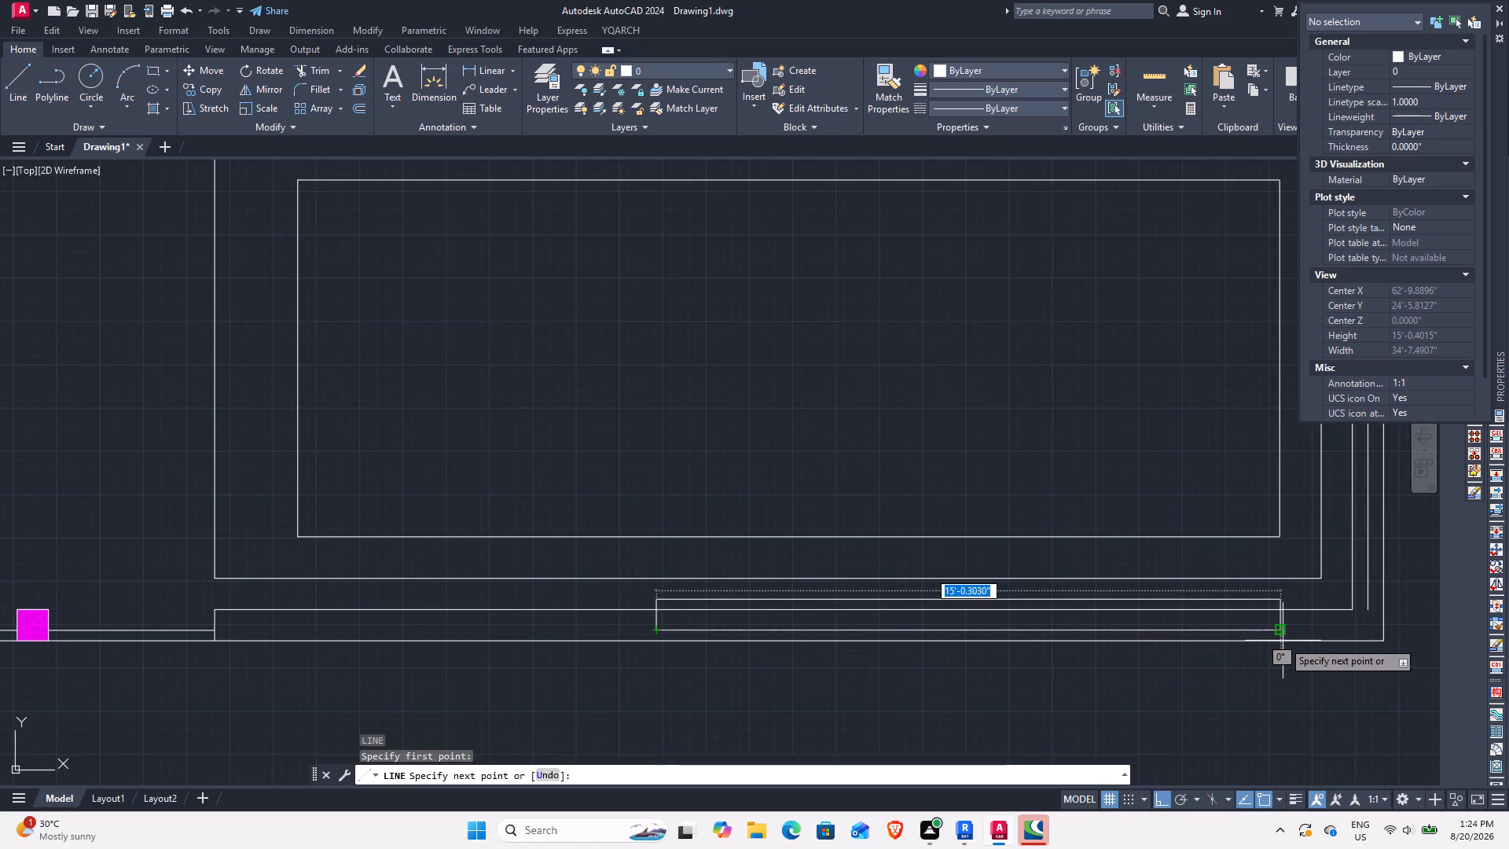
{"action": "left_click", "coordinate": [1283, 634]}
{"action": "key", "text": "Escape"}
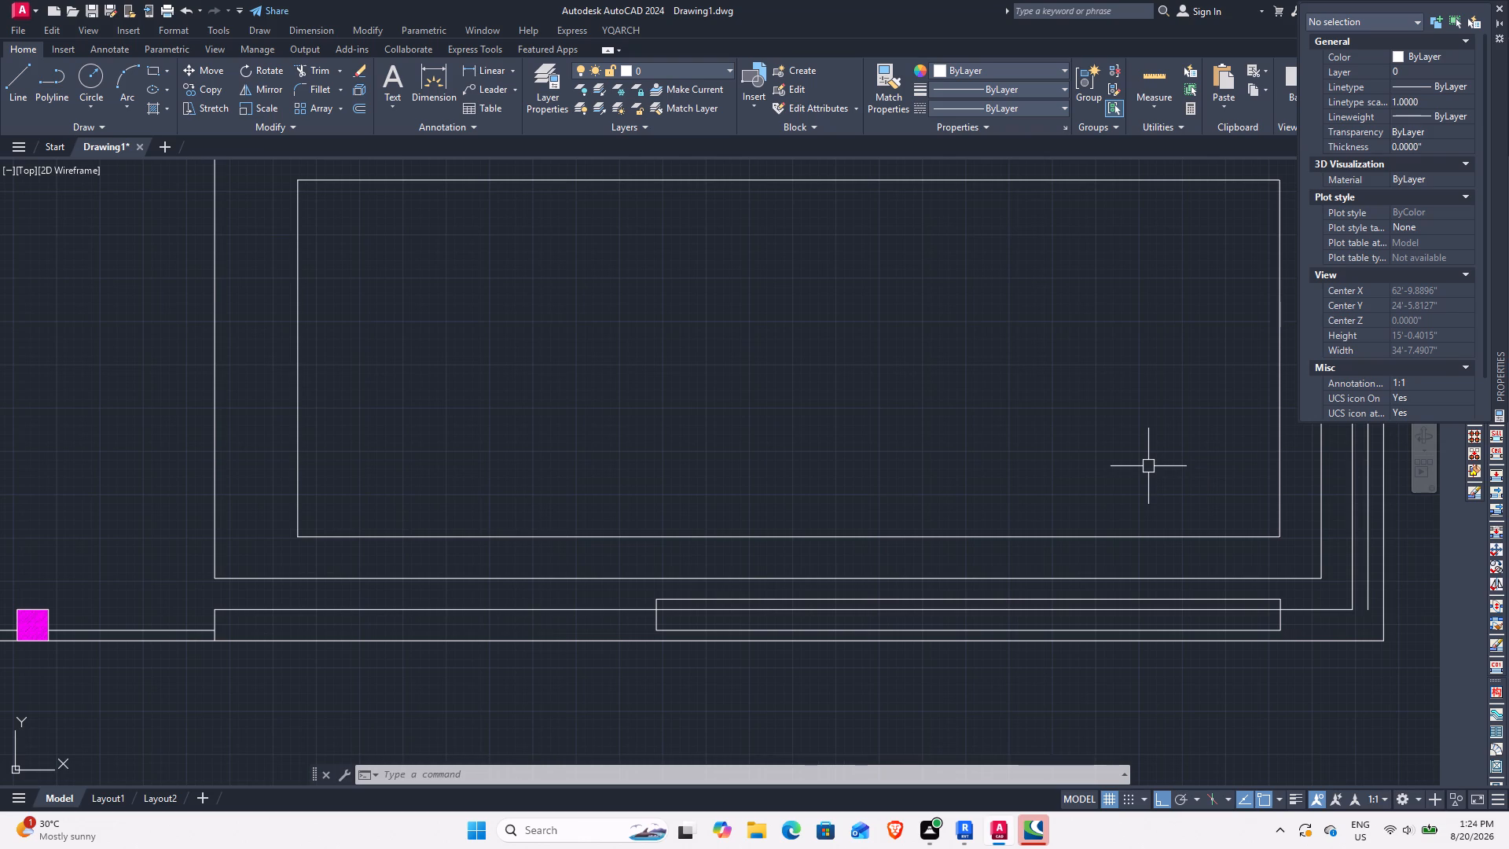
Extend both short cross lines down to the front wall's outer line.
{"action": "scroll", "coordinate": [1117, 639], "scroll_direction": "up", "scroll_amount": 1}
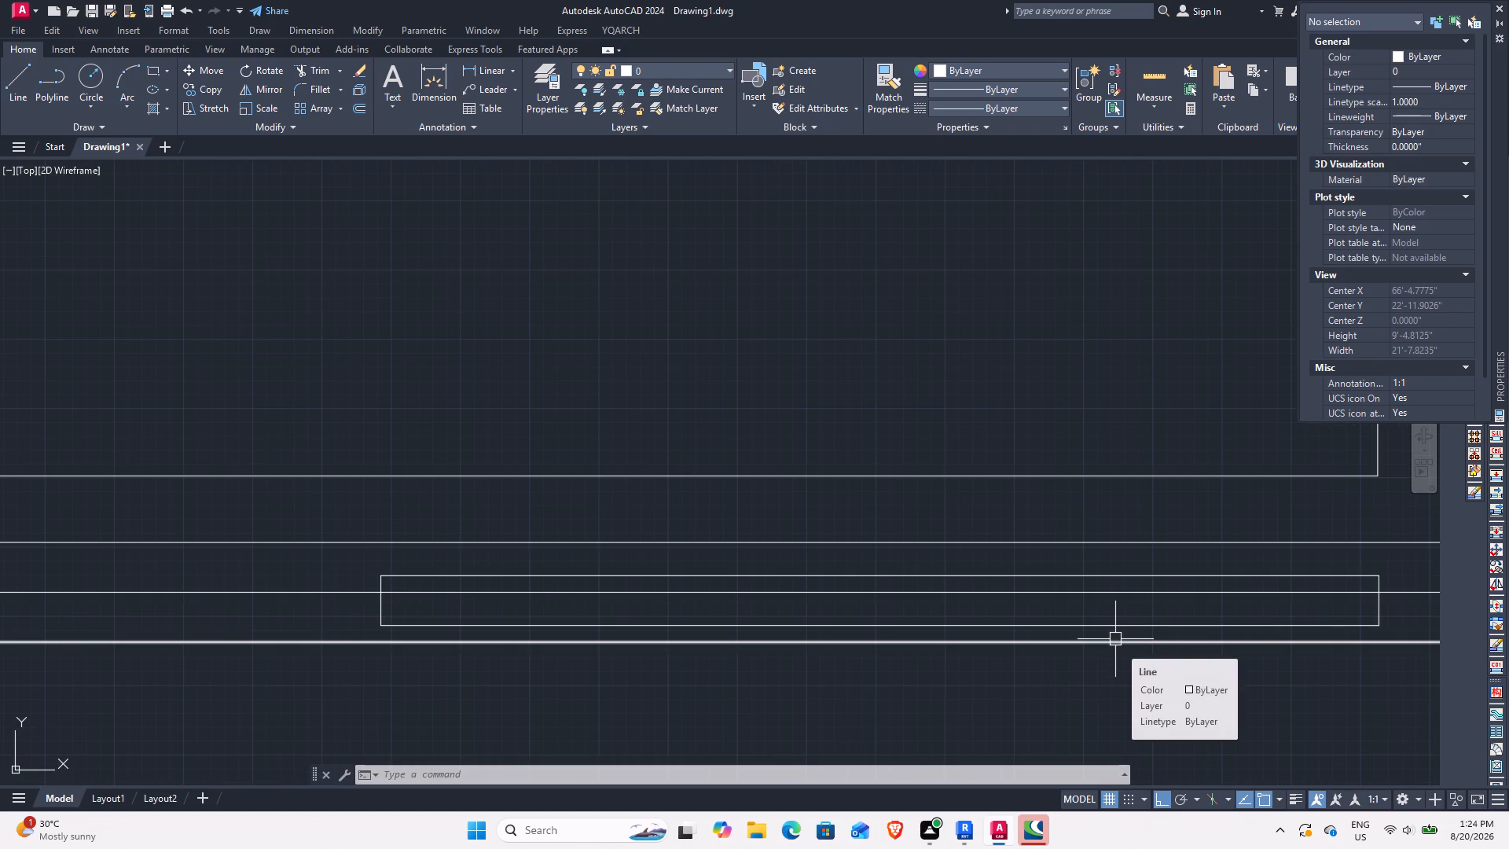
{"action": "scroll", "coordinate": [1115, 639], "scroll_direction": "down", "scroll_amount": 1}
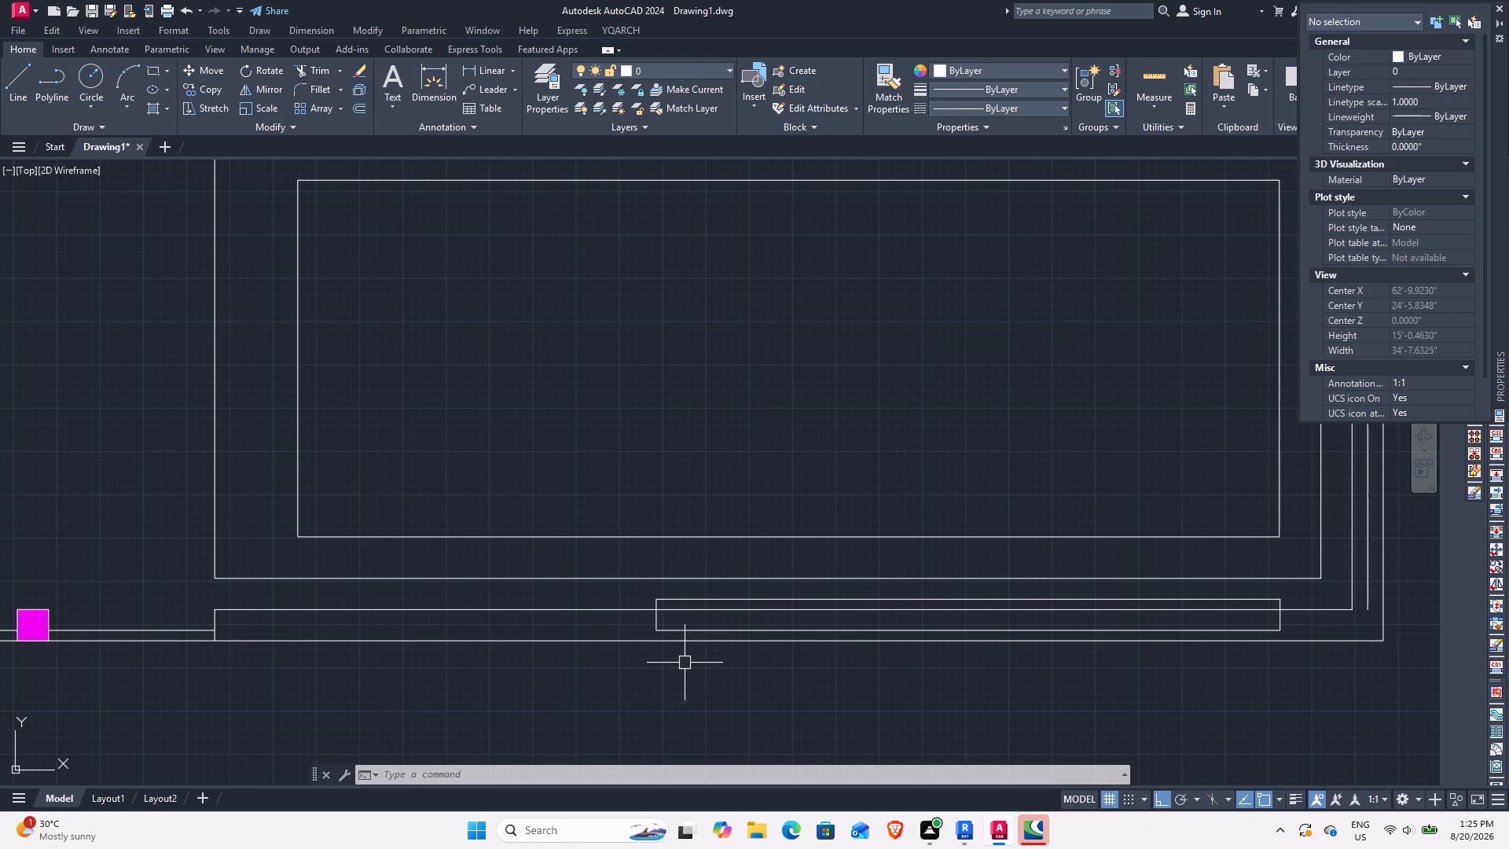
{"action": "type", "text": "EX"}
{"action": "key", "text": "space"}
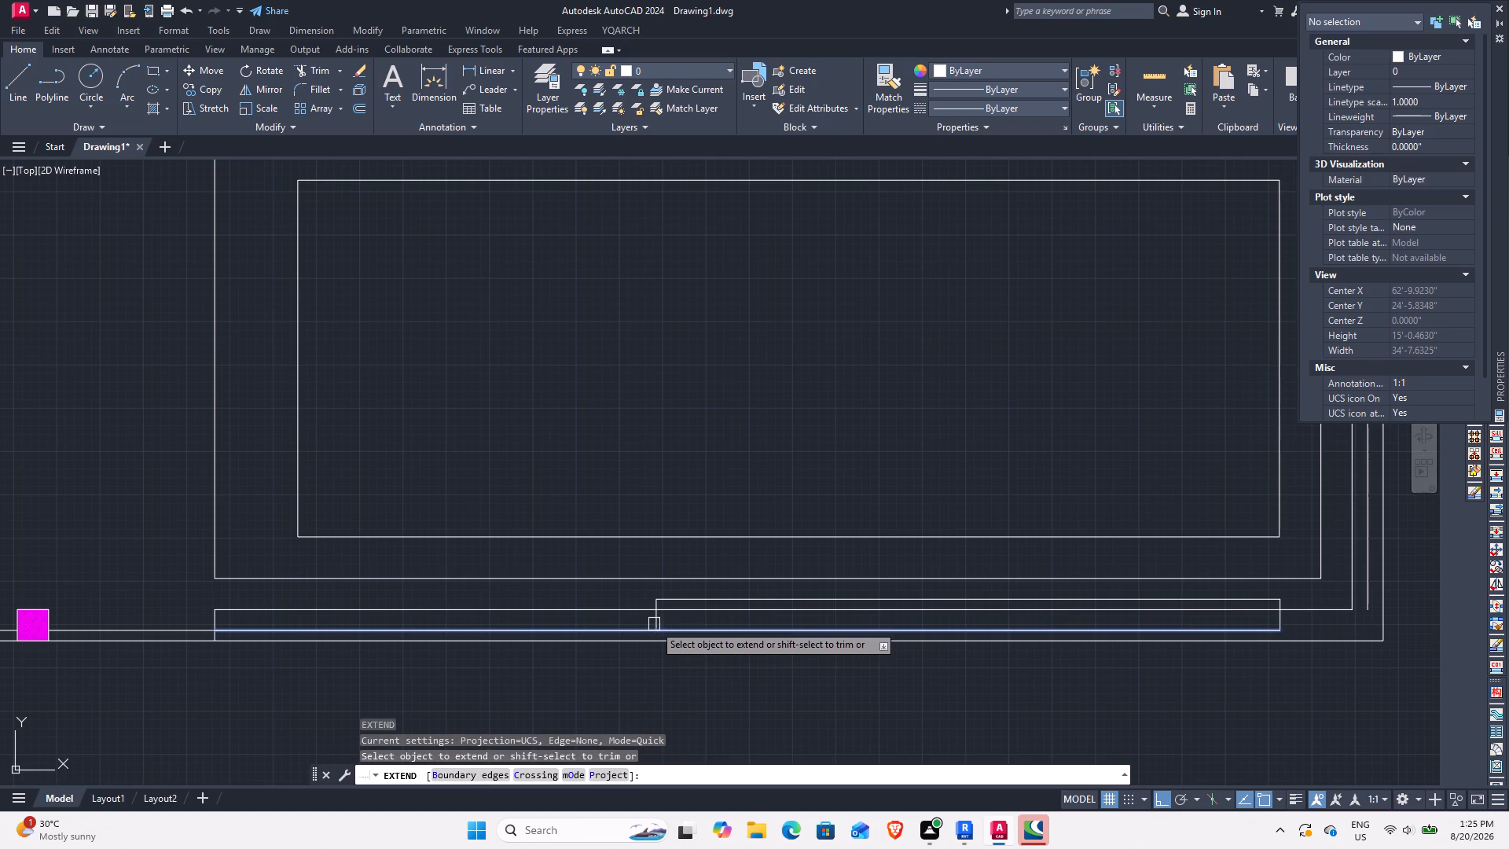
{"action": "left_click", "coordinate": [655, 623]}
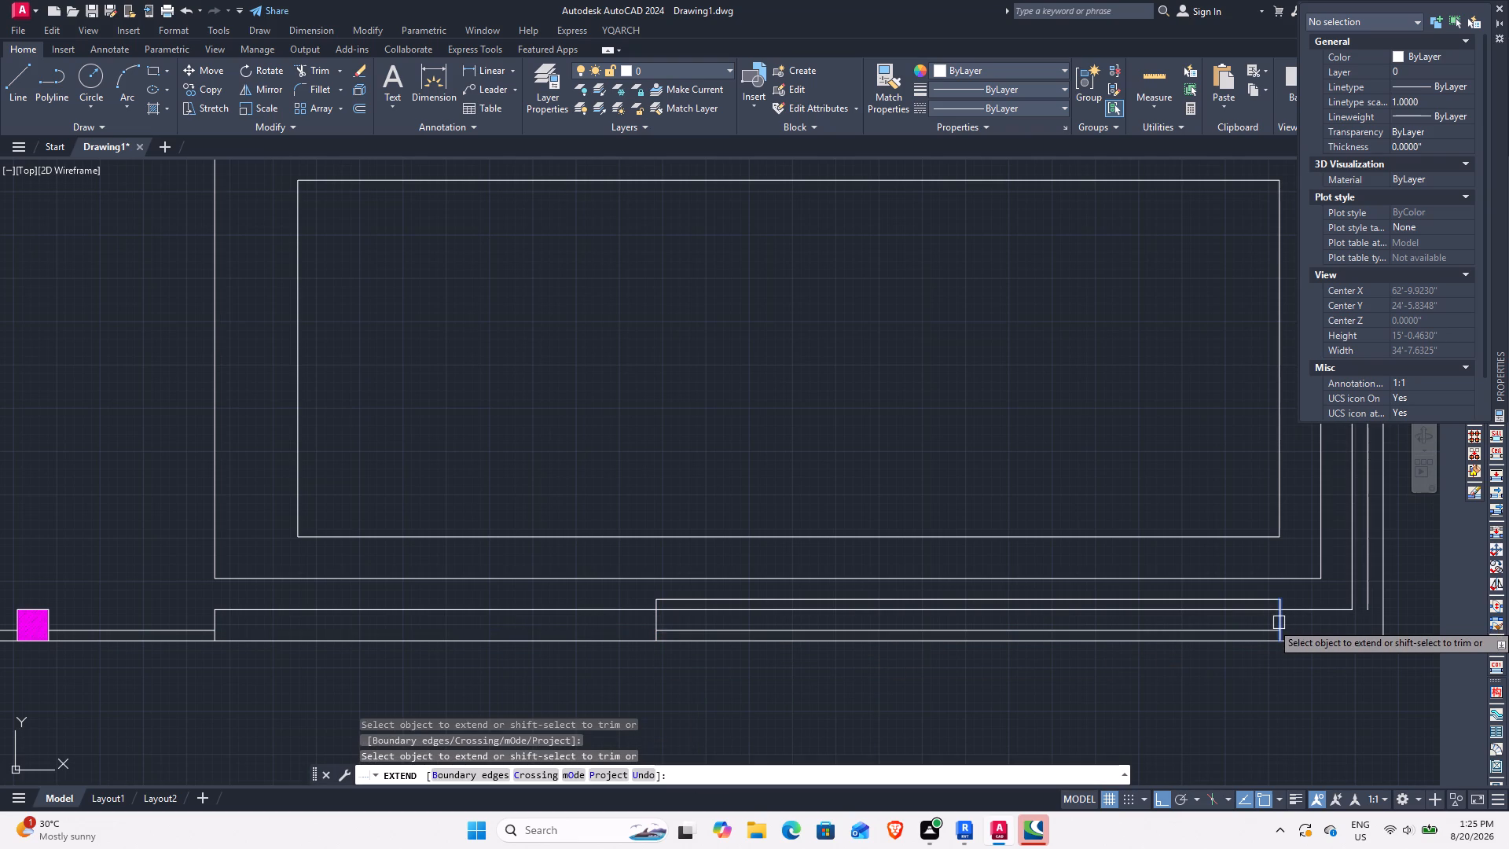
{"action": "left_click", "coordinate": [1279, 623]}
{"action": "key", "text": "Escape"}
Trim the front wall's outer and inner lines between the two short cross lines.
{"action": "type", "text": "TR"}
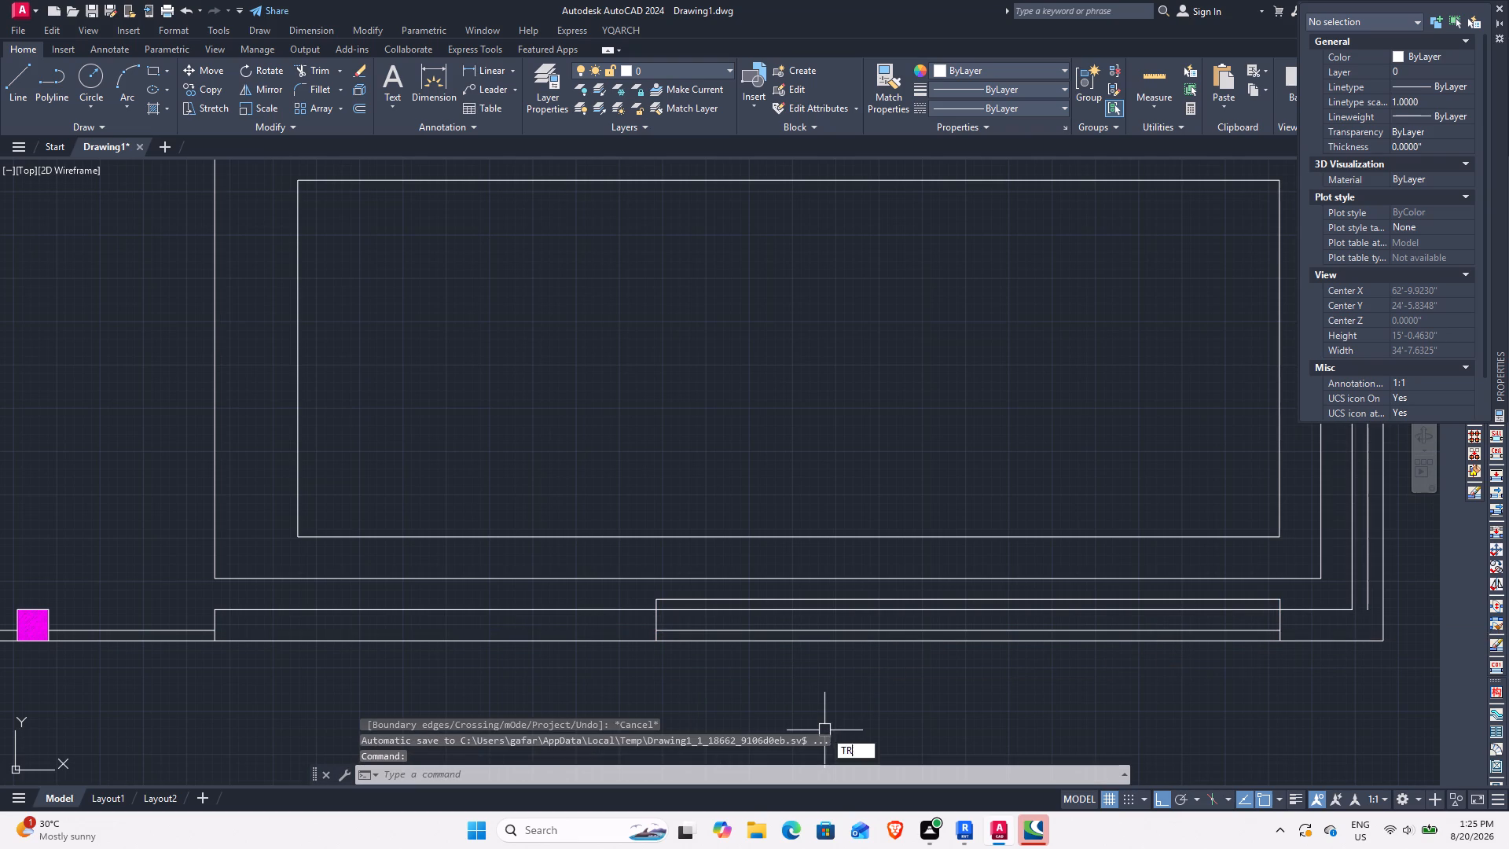
{"action": "key", "text": "space"}
{"action": "left_click", "coordinate": [830, 643]}
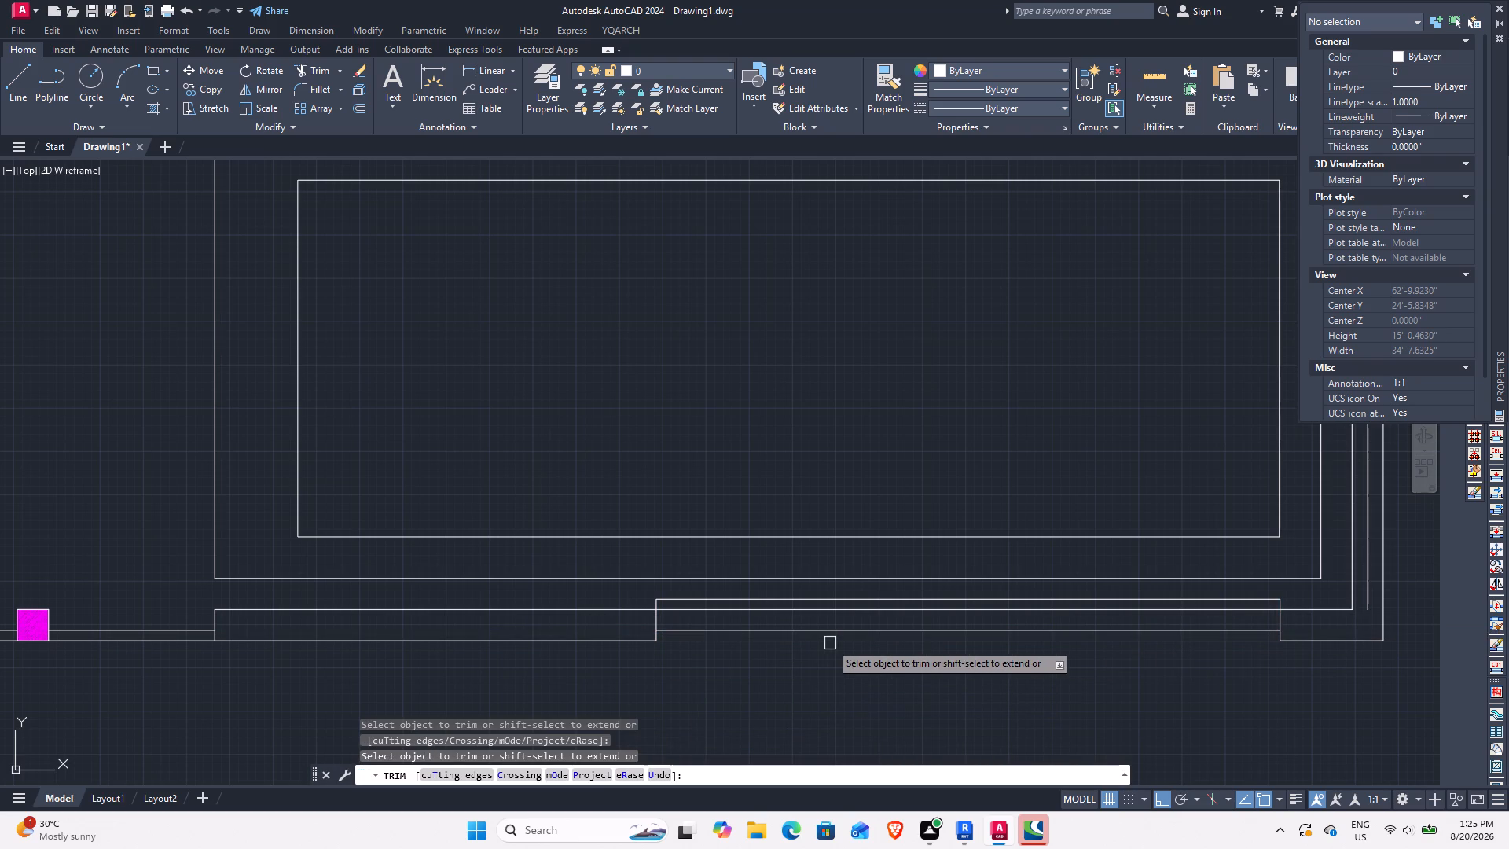
{"action": "left_click", "coordinate": [815, 607]}
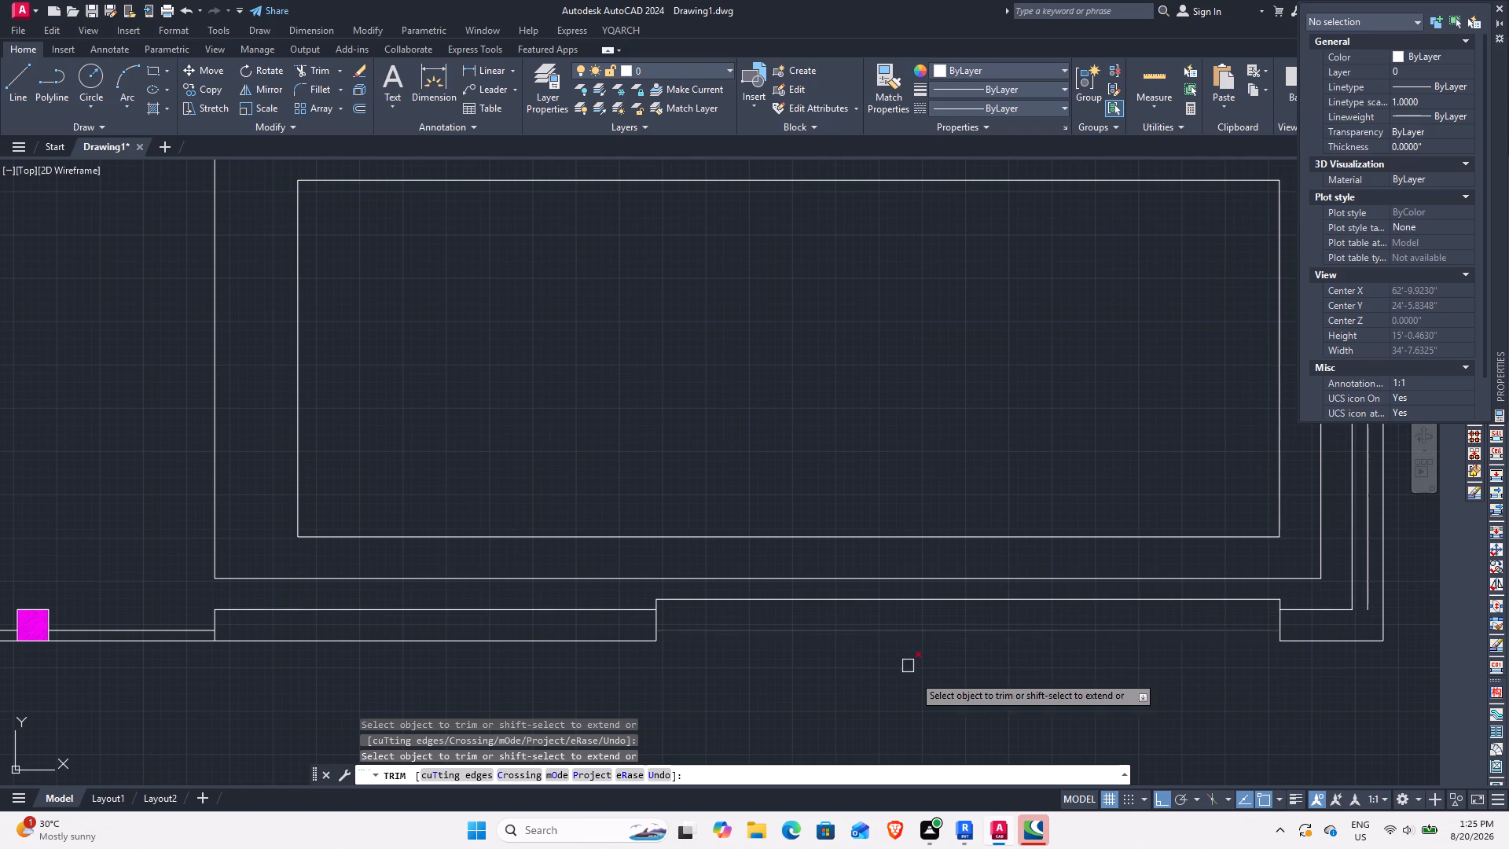
{"action": "key", "text": "Escape"}
Examine the trimmed front wall opening and the adjoining wall stretches up to the right corner.
{"action": "middle_click_drag", "start_coordinate": [953, 688], "coordinate": [874, 592]}
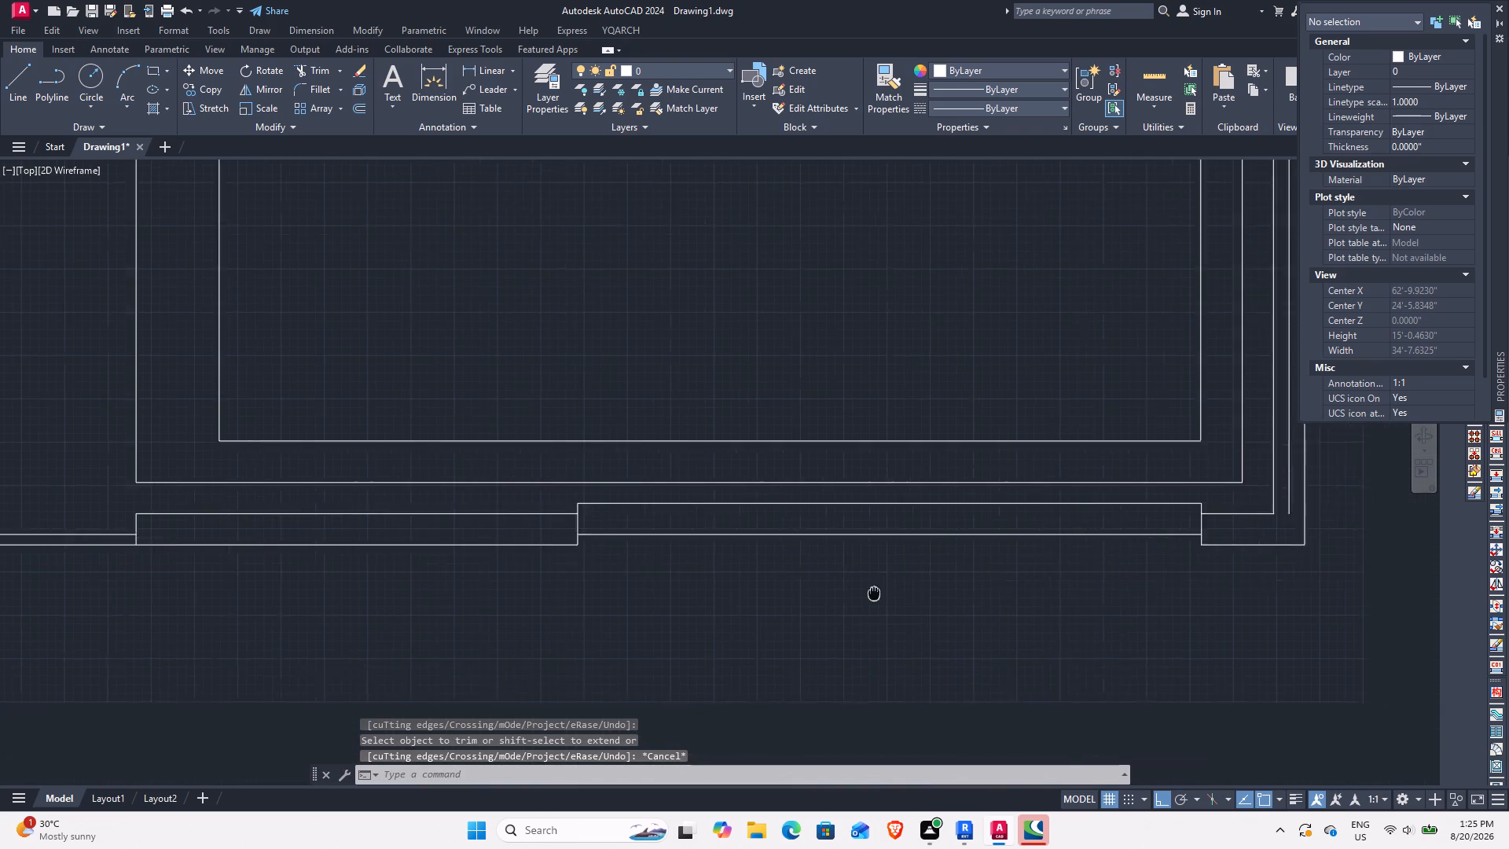
{"action": "middle_click_drag", "start_coordinate": [874, 592], "coordinate": [839, 601]}
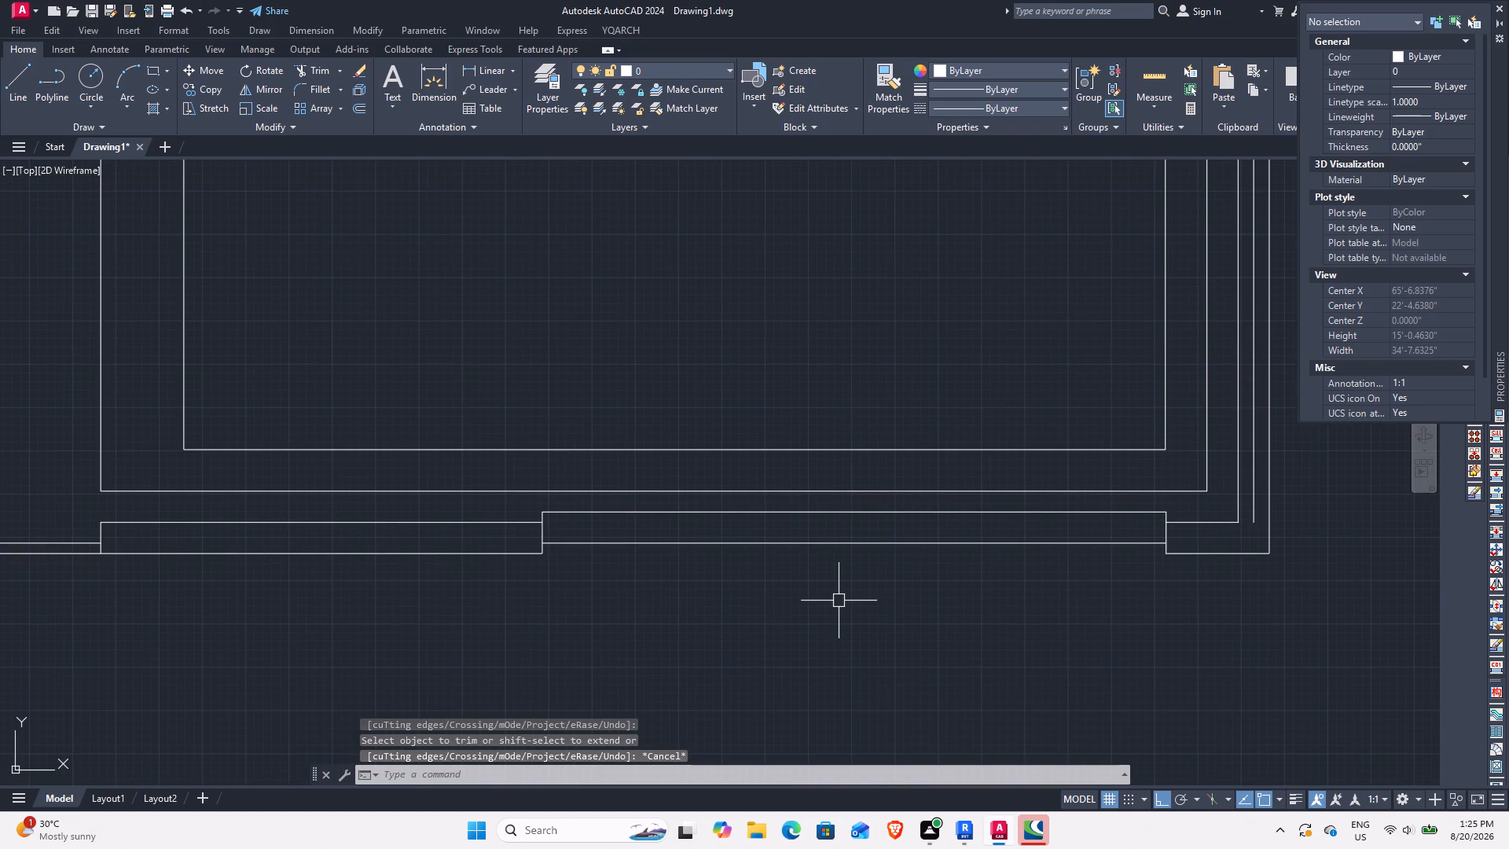
{"action": "middle_click_drag", "start_coordinate": [763, 595], "coordinate": [1253, 612]}
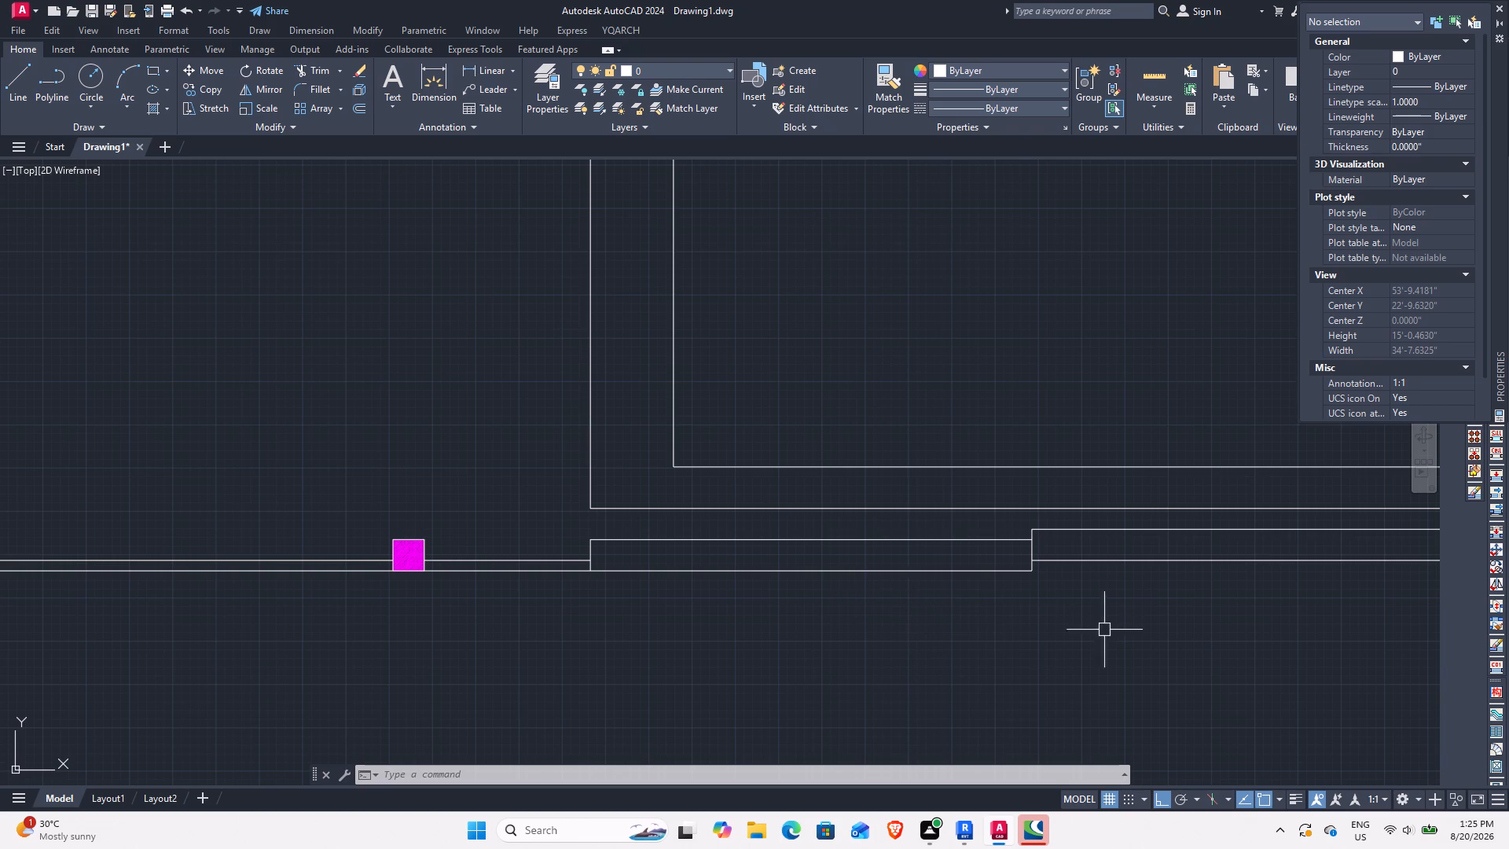
{"action": "middle_click_drag", "start_coordinate": [993, 658], "coordinate": [324, 576]}
{"action": "middle_click_drag", "start_coordinate": [436, 531], "coordinate": [416, 618]}
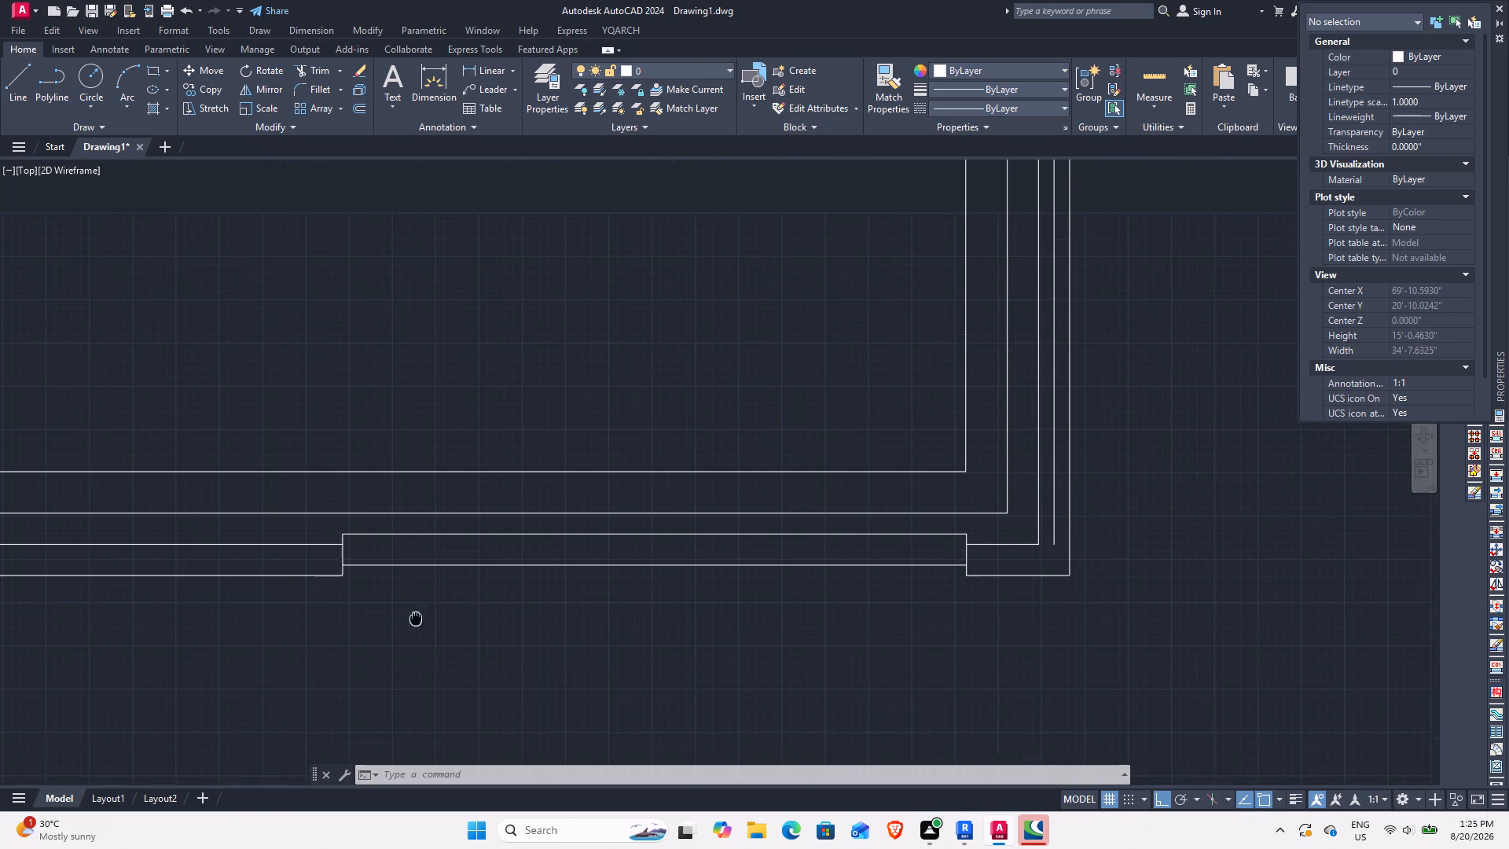
{"action": "middle_click_drag", "start_coordinate": [416, 618], "coordinate": [416, 621]}
{"action": "scroll", "coordinate": [523, 578], "scroll_direction": "down", "scroll_amount": 1}
{"action": "middle_click_drag", "start_coordinate": [443, 600], "coordinate": [604, 674]}
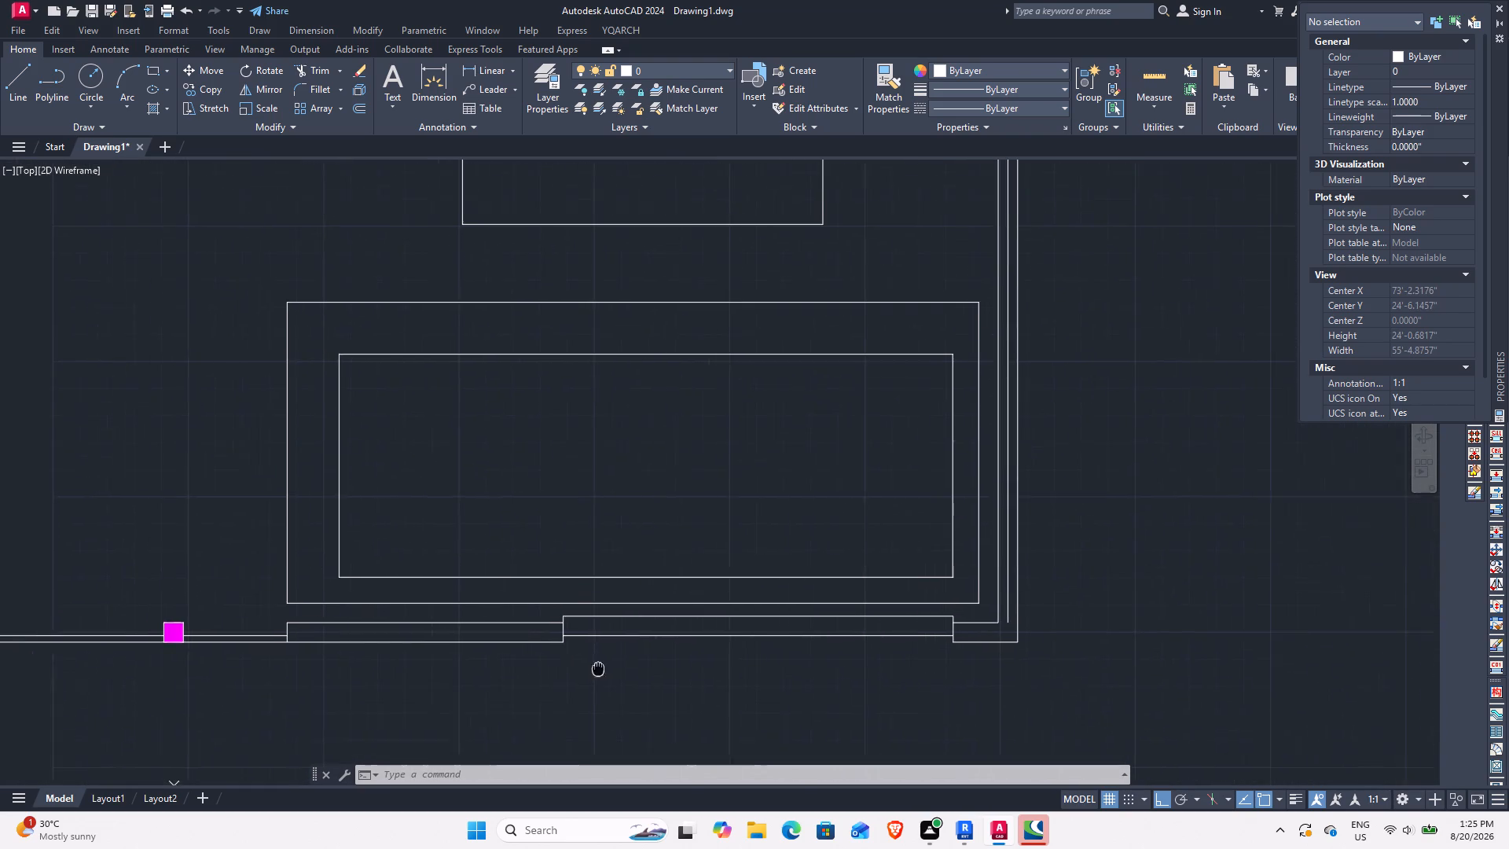
{"action": "middle_click_drag", "start_coordinate": [604, 674], "coordinate": [605, 674]}
{"action": "scroll", "coordinate": [533, 641], "scroll_direction": "down", "scroll_amount": 1}
Copy the rectangular hatched column from the front wall's left corner to the start of the thicker wall stretch below the front area.
{"action": "middle_click_drag", "start_coordinate": [328, 630], "coordinate": [718, 551]}
{"action": "scroll", "coordinate": [535, 585], "scroll_direction": "up", "scroll_amount": 2}
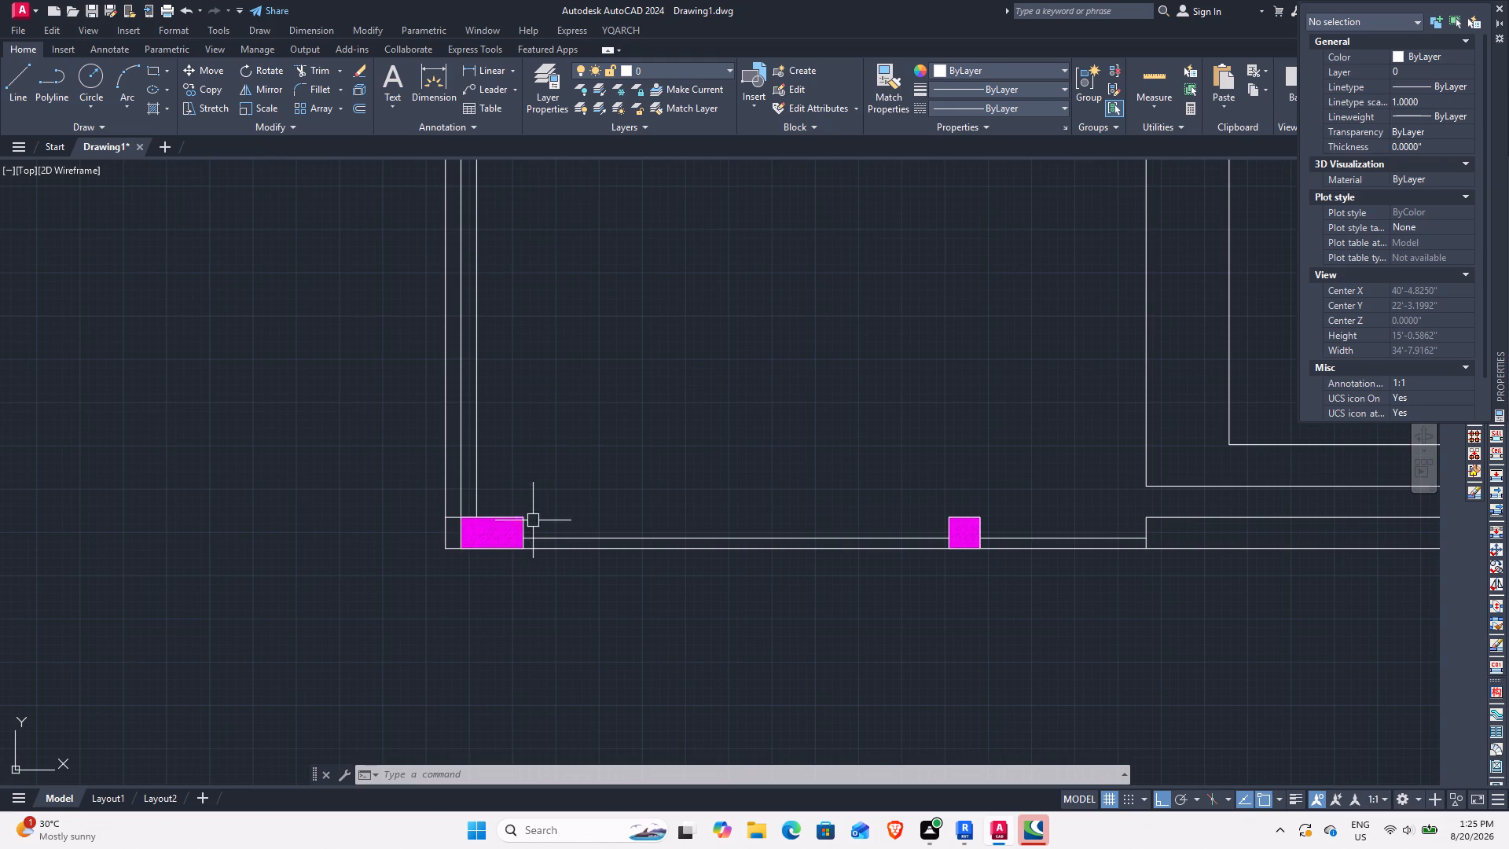
{"action": "left_click", "coordinate": [537, 524]}
{"action": "left_click", "coordinate": [517, 519]}
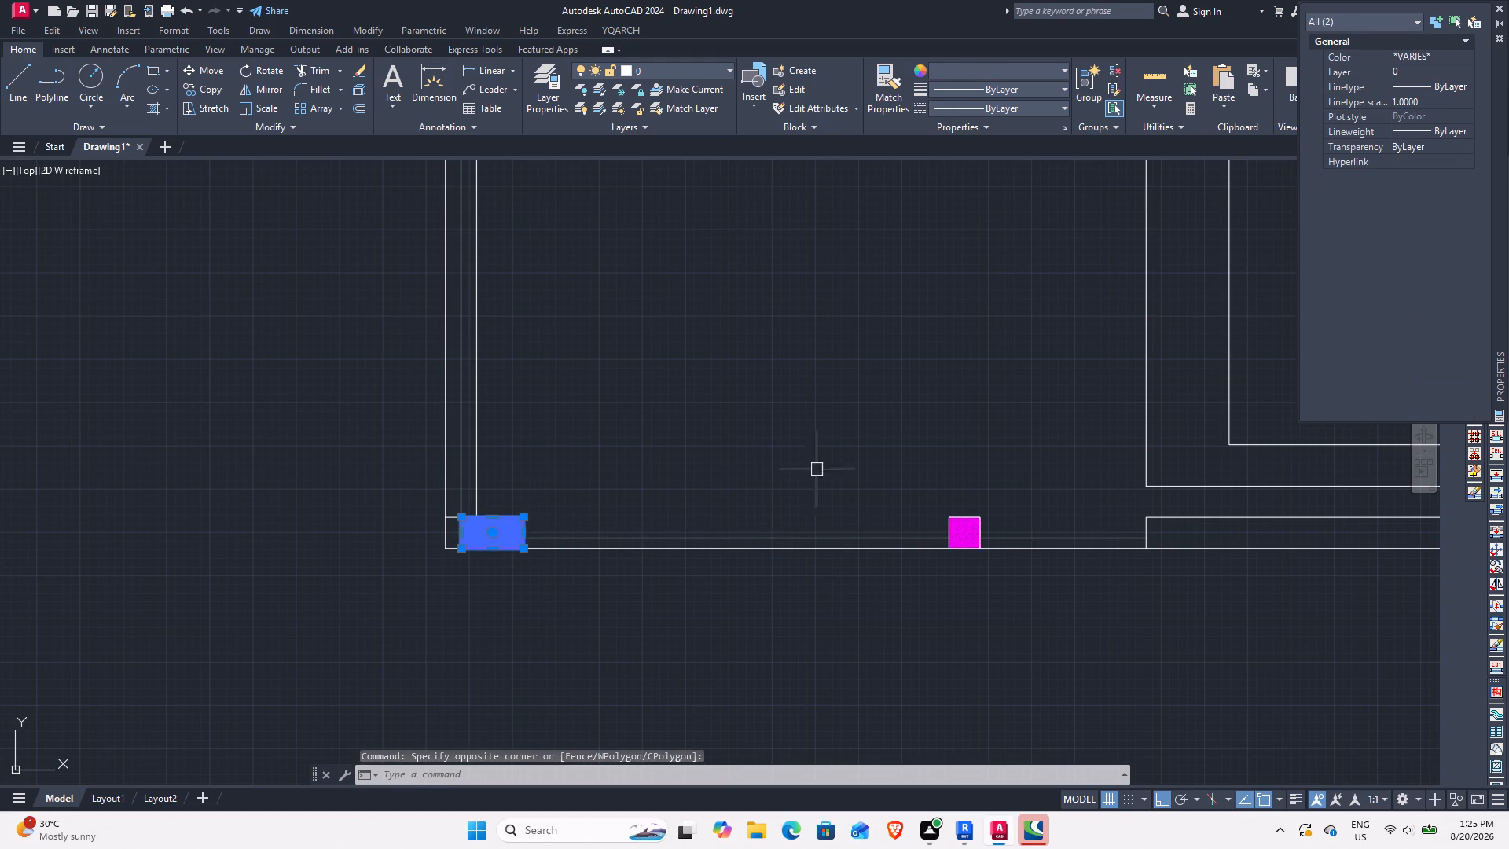
{"action": "middle_click_drag", "start_coordinate": [821, 445], "coordinate": [608, 519]}
{"action": "left_click", "coordinate": [214, 94]}
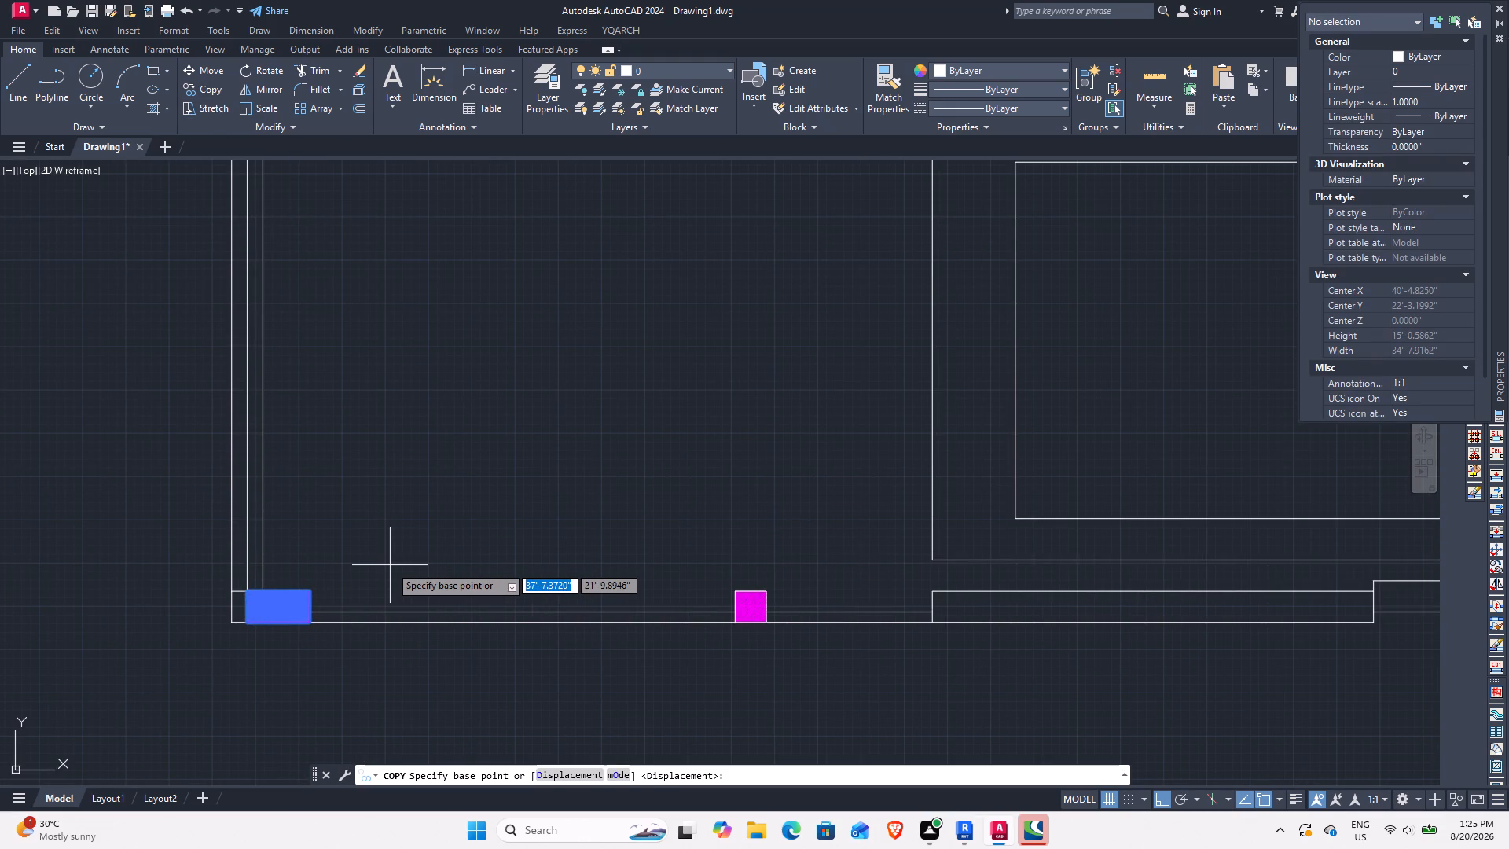
{"action": "left_click", "coordinate": [246, 592]}
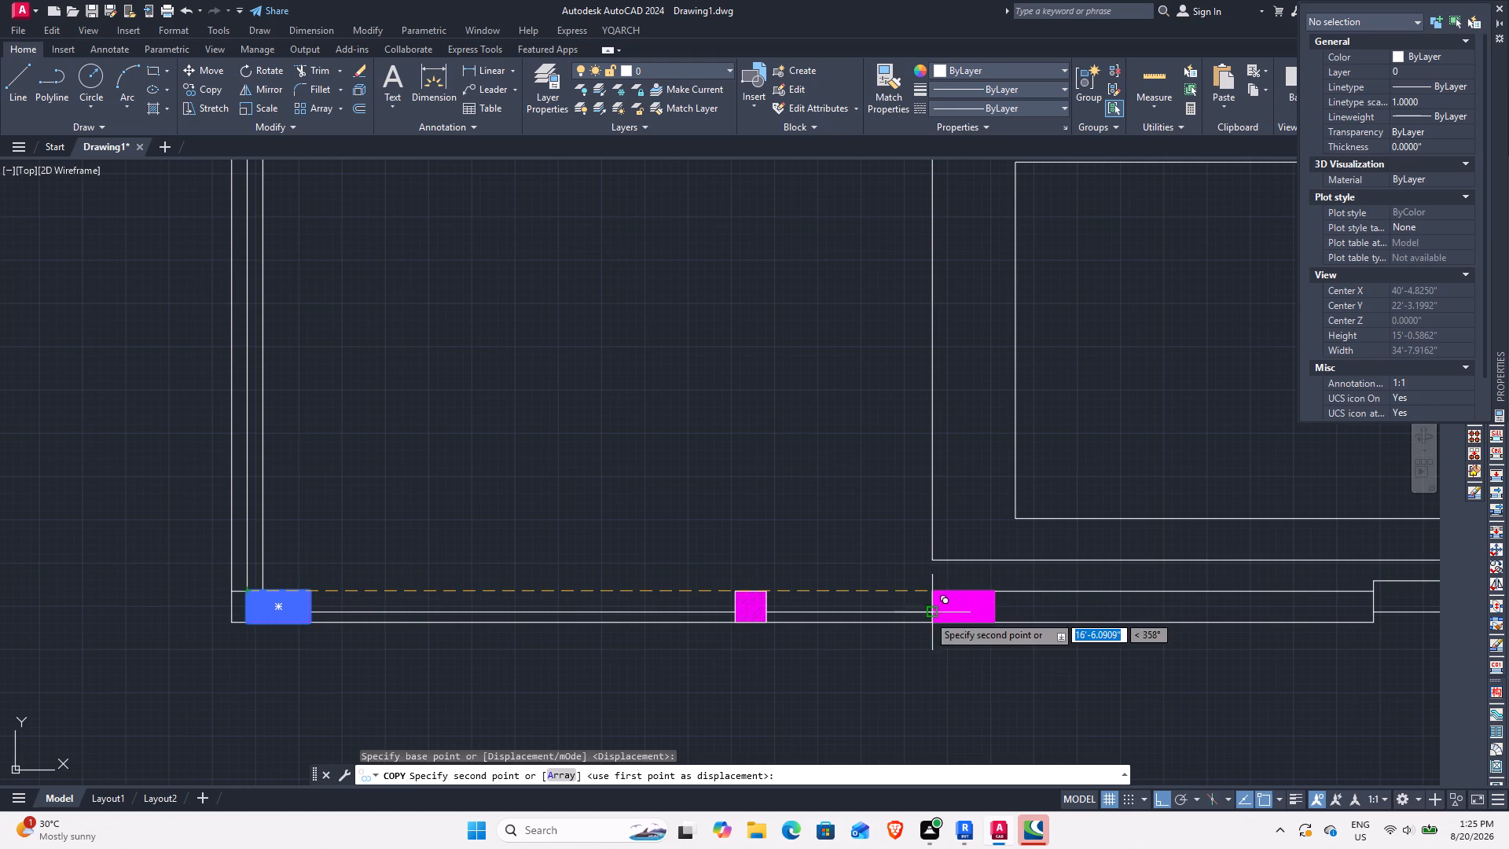
{"action": "left_click", "coordinate": [927, 594]}
With Ortho off, place column copies at the small front-right room's outer wall corner and at the wall junction beside the wide front sliding window.
{"action": "middle_click_drag", "start_coordinate": [1067, 592], "coordinate": [798, 658]}
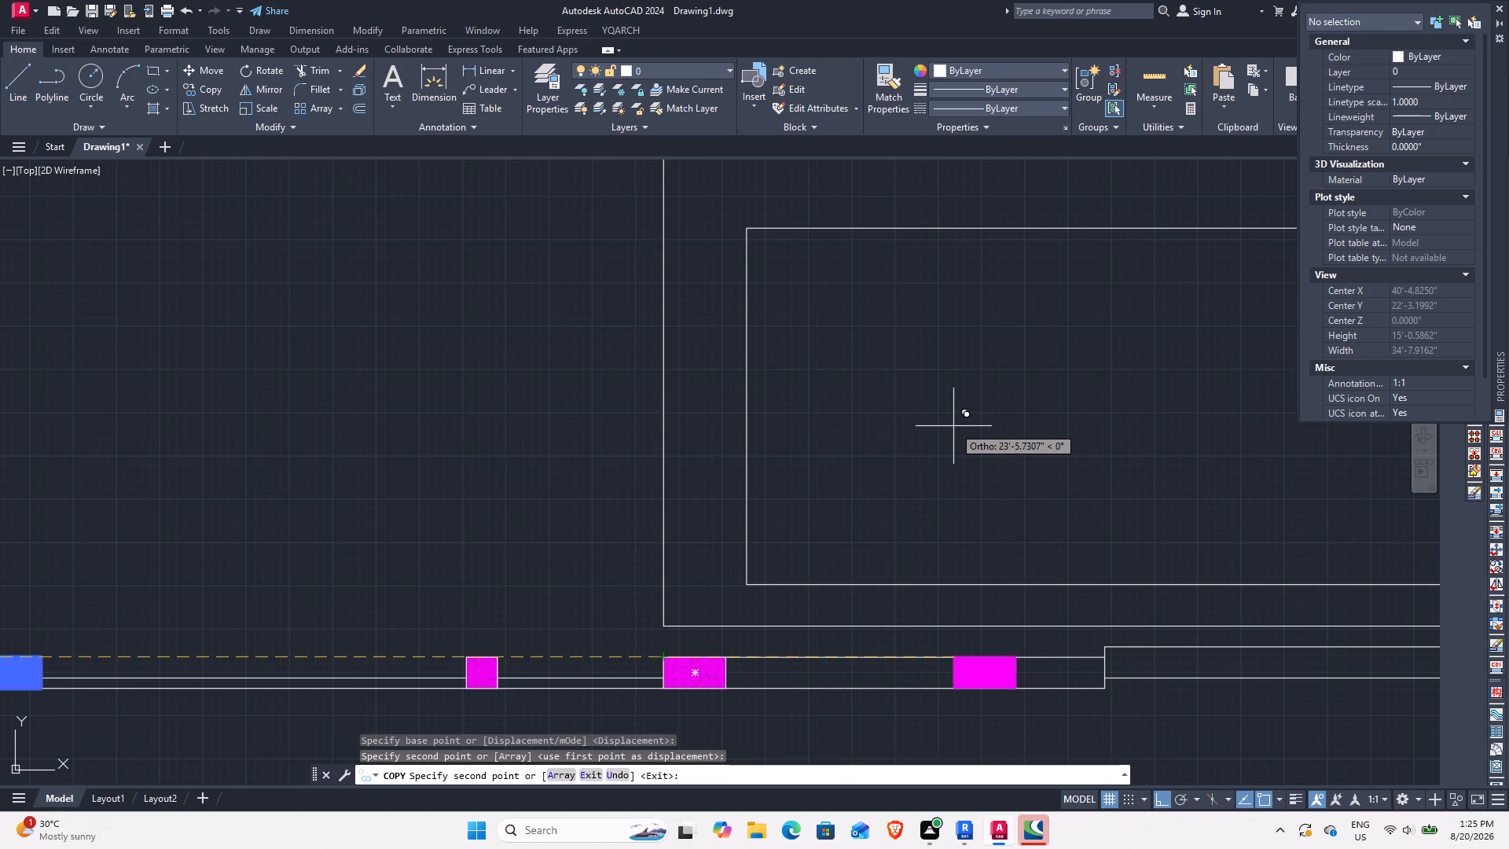
{"action": "key", "text": "F8"}
{"action": "middle_click_drag", "start_coordinate": [932, 446], "coordinate": [564, 661]}
{"action": "scroll", "coordinate": [881, 464], "scroll_direction": "down", "scroll_amount": 1}
{"action": "middle_click_drag", "start_coordinate": [987, 411], "coordinate": [877, 501]}
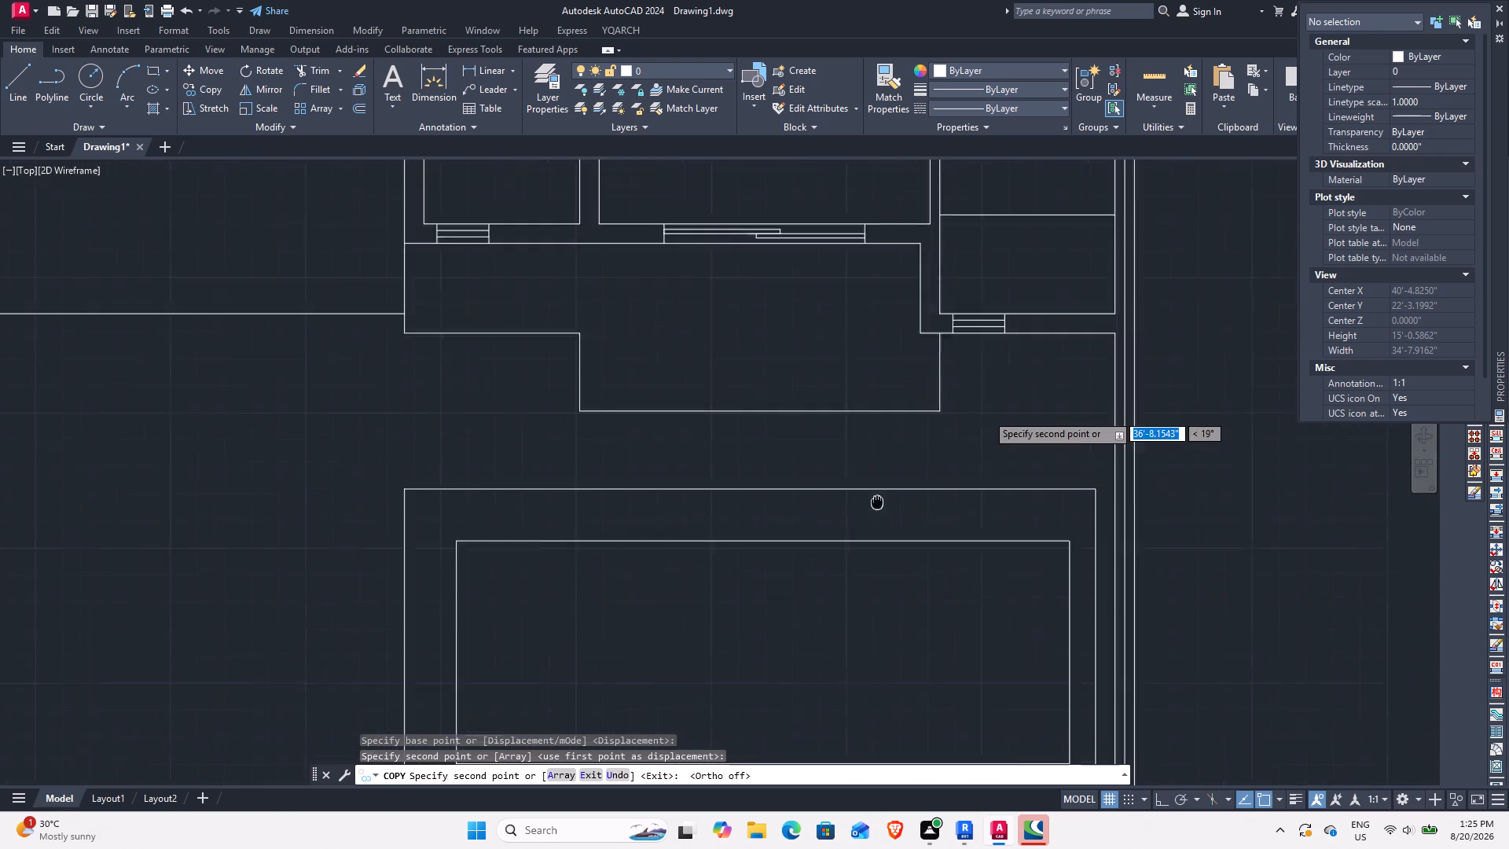
{"action": "middle_click_drag", "start_coordinate": [877, 501], "coordinate": [697, 623]}
{"action": "scroll", "coordinate": [923, 451], "scroll_direction": "up", "scroll_amount": 2}
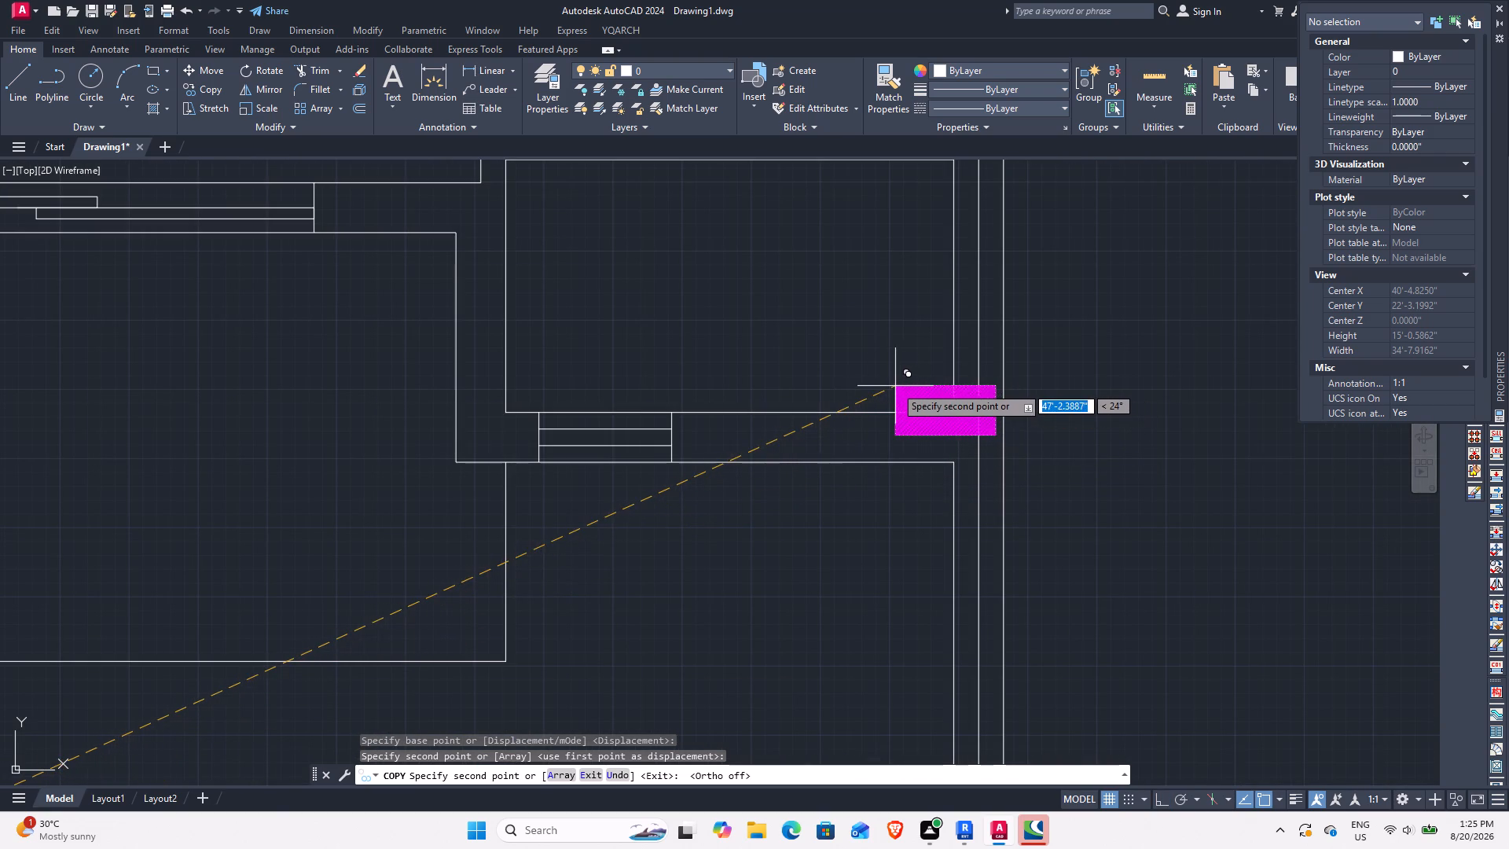
{"action": "left_click", "coordinate": [895, 386]}
{"action": "middle_click_drag", "start_coordinate": [778, 376], "coordinate": [1089, 574]}
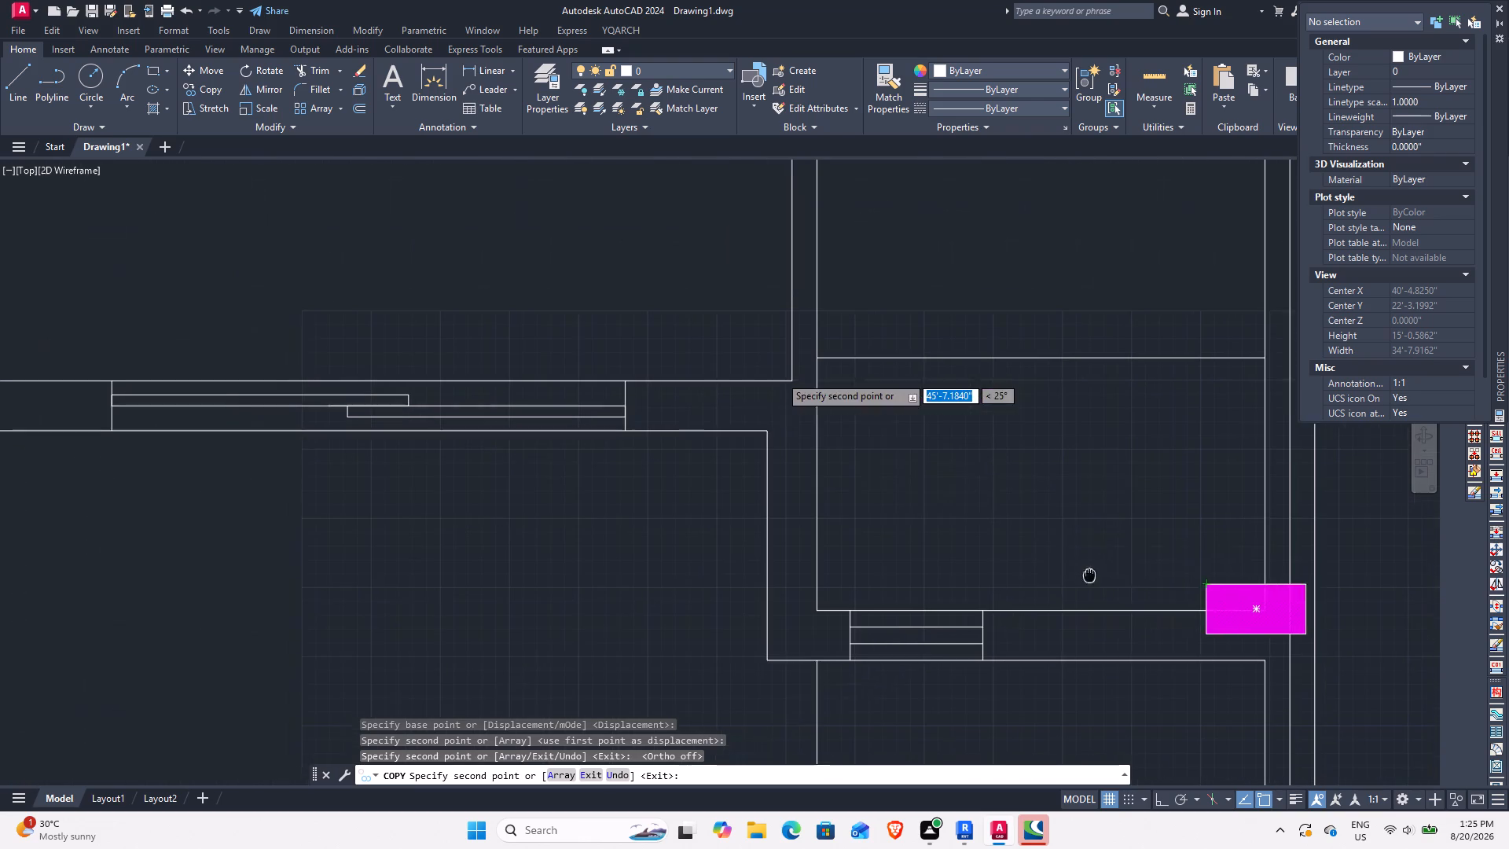
{"action": "middle_click_drag", "start_coordinate": [1089, 574], "coordinate": [1096, 577]}
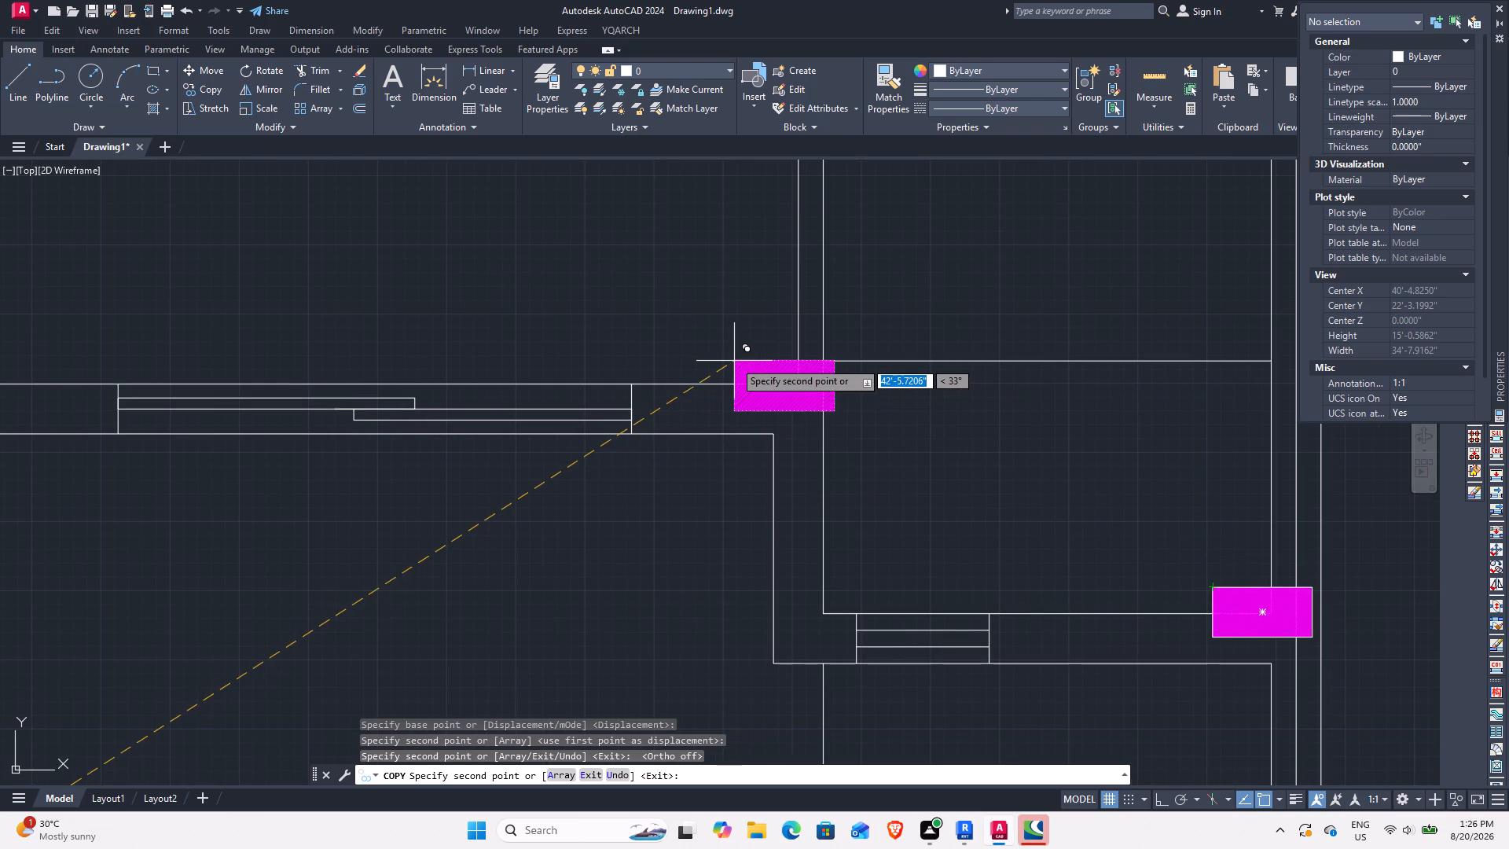
{"action": "left_click", "coordinate": [734, 361]}
Place another column copy where the wall below the staircase meets the right outer wall.
{"action": "middle_click_drag", "start_coordinate": [586, 413], "coordinate": [1183, 473]}
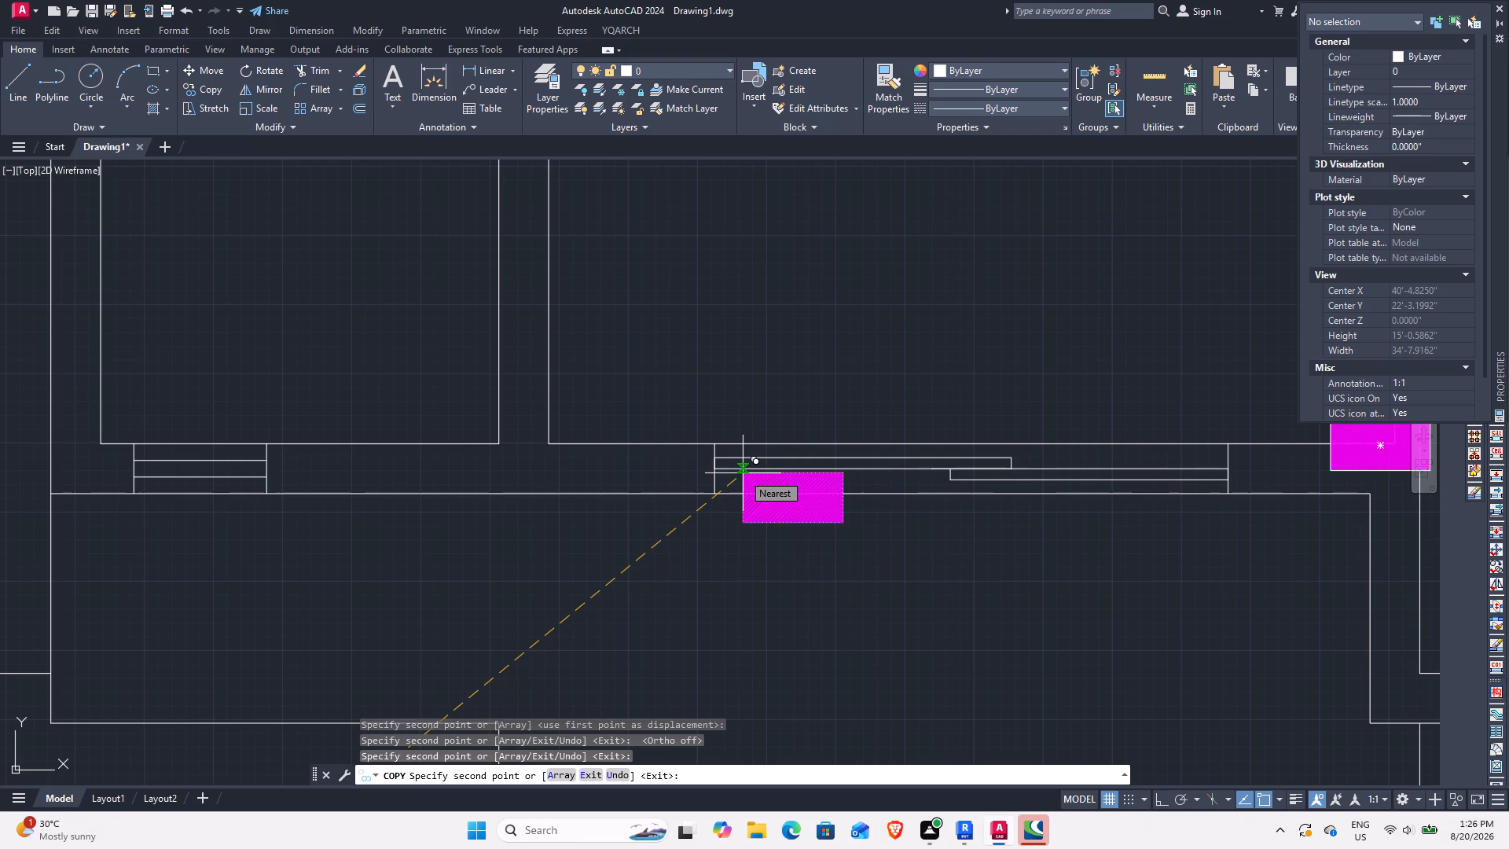
{"action": "middle_click_drag", "start_coordinate": [912, 348], "coordinate": [512, 521]}
{"action": "middle_click_drag", "start_coordinate": [751, 361], "coordinate": [684, 731]}
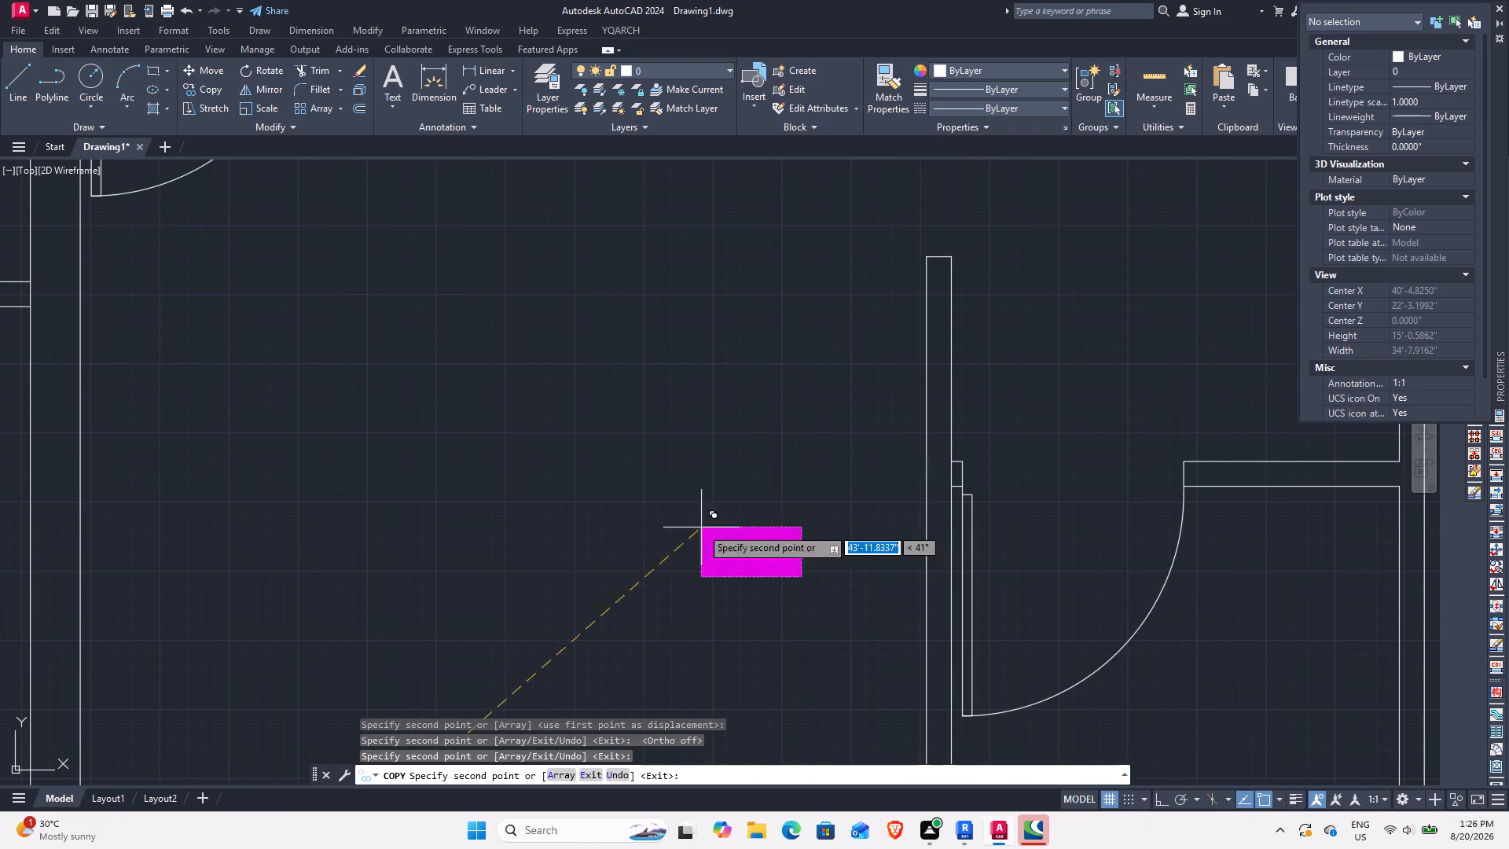
{"action": "scroll", "coordinate": [798, 380], "scroll_direction": "down", "scroll_amount": 2}
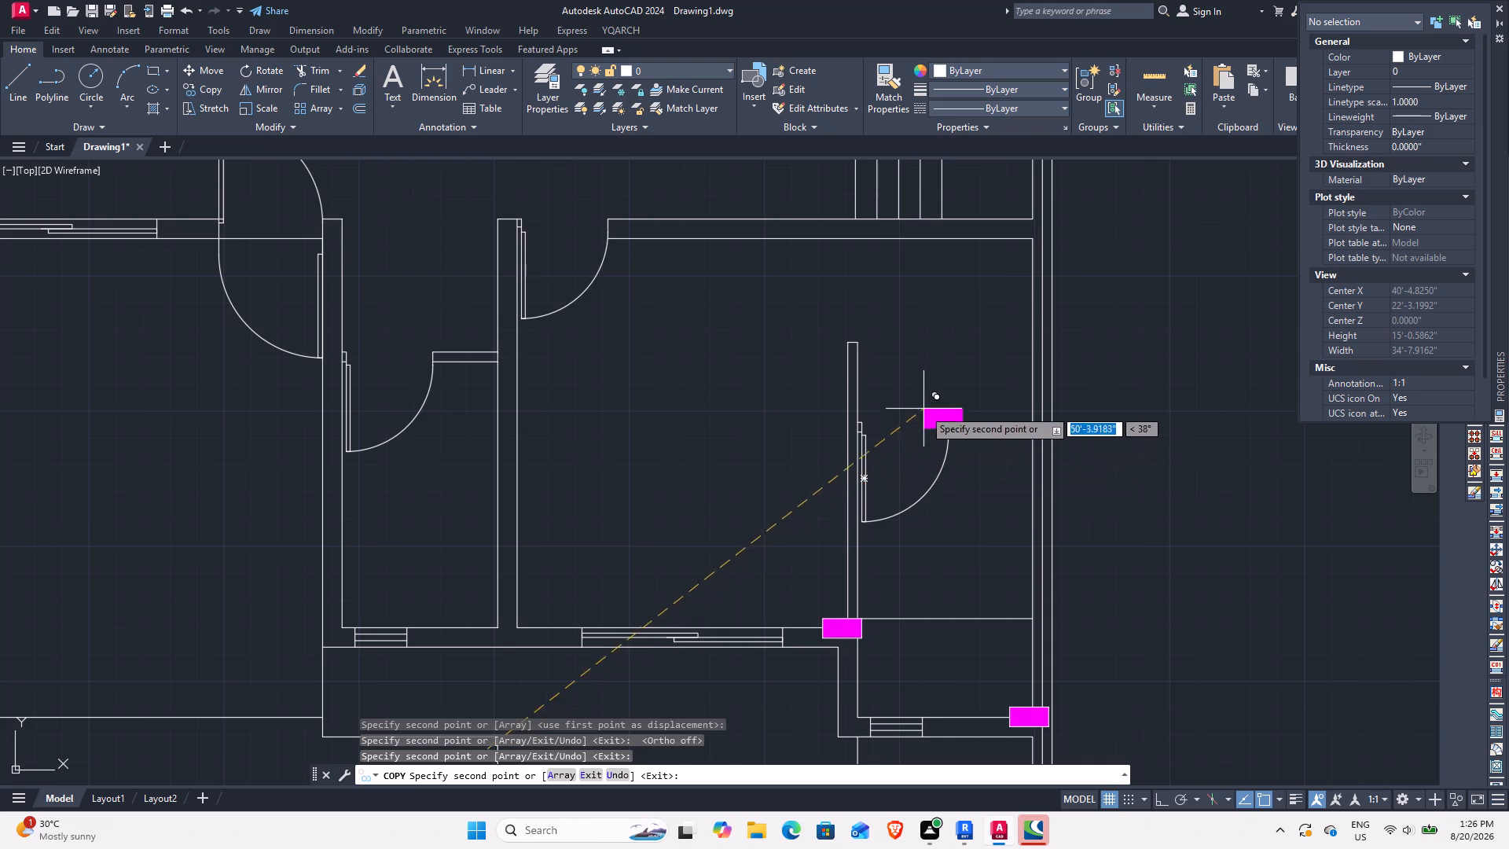
{"action": "middle_click_drag", "start_coordinate": [923, 369], "coordinate": [887, 560]}
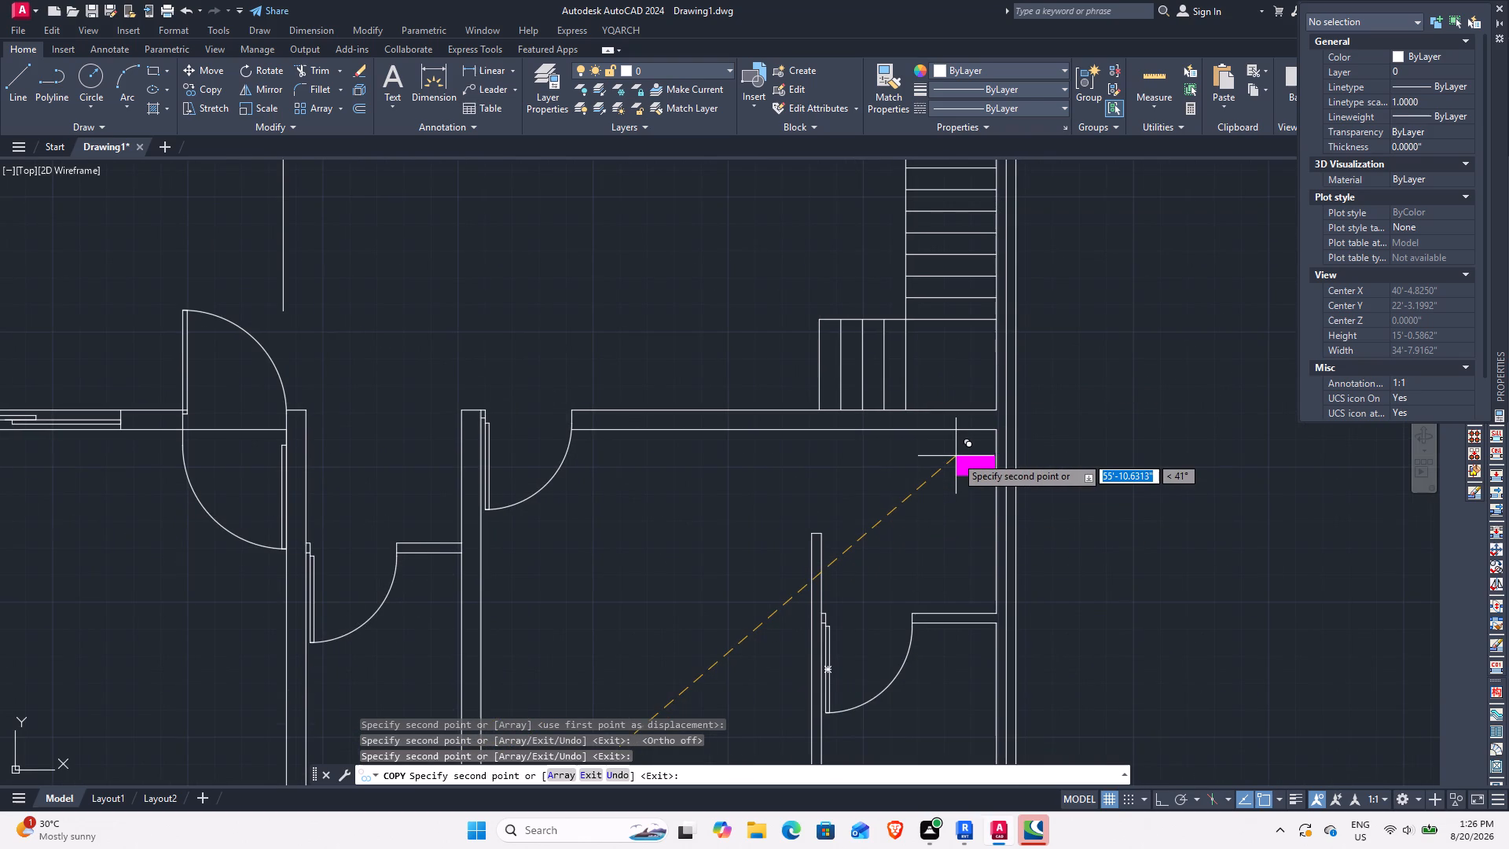
{"action": "scroll", "coordinate": [982, 411], "scroll_direction": "up", "scroll_amount": 2}
{"action": "left_click", "coordinate": [979, 393]}
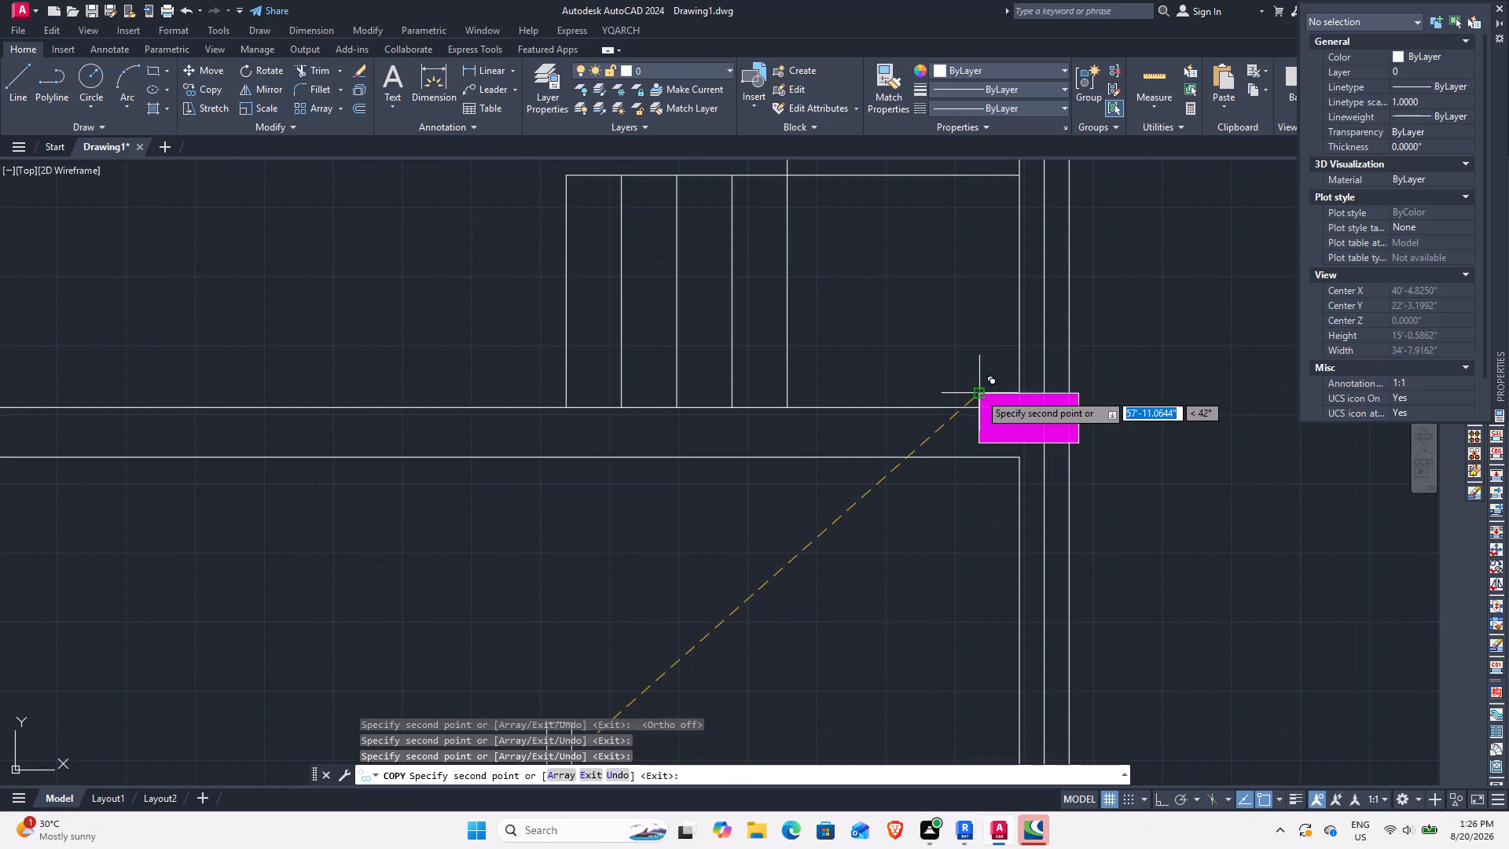
Place column copies at the hall's inner wall corner left of the staircase and at the right end of the wall above the stairs.
{"action": "scroll", "coordinate": [755, 506], "scroll_direction": "down", "scroll_amount": 2}
{"action": "middle_click_drag", "start_coordinate": [752, 527], "coordinate": [1097, 438]}
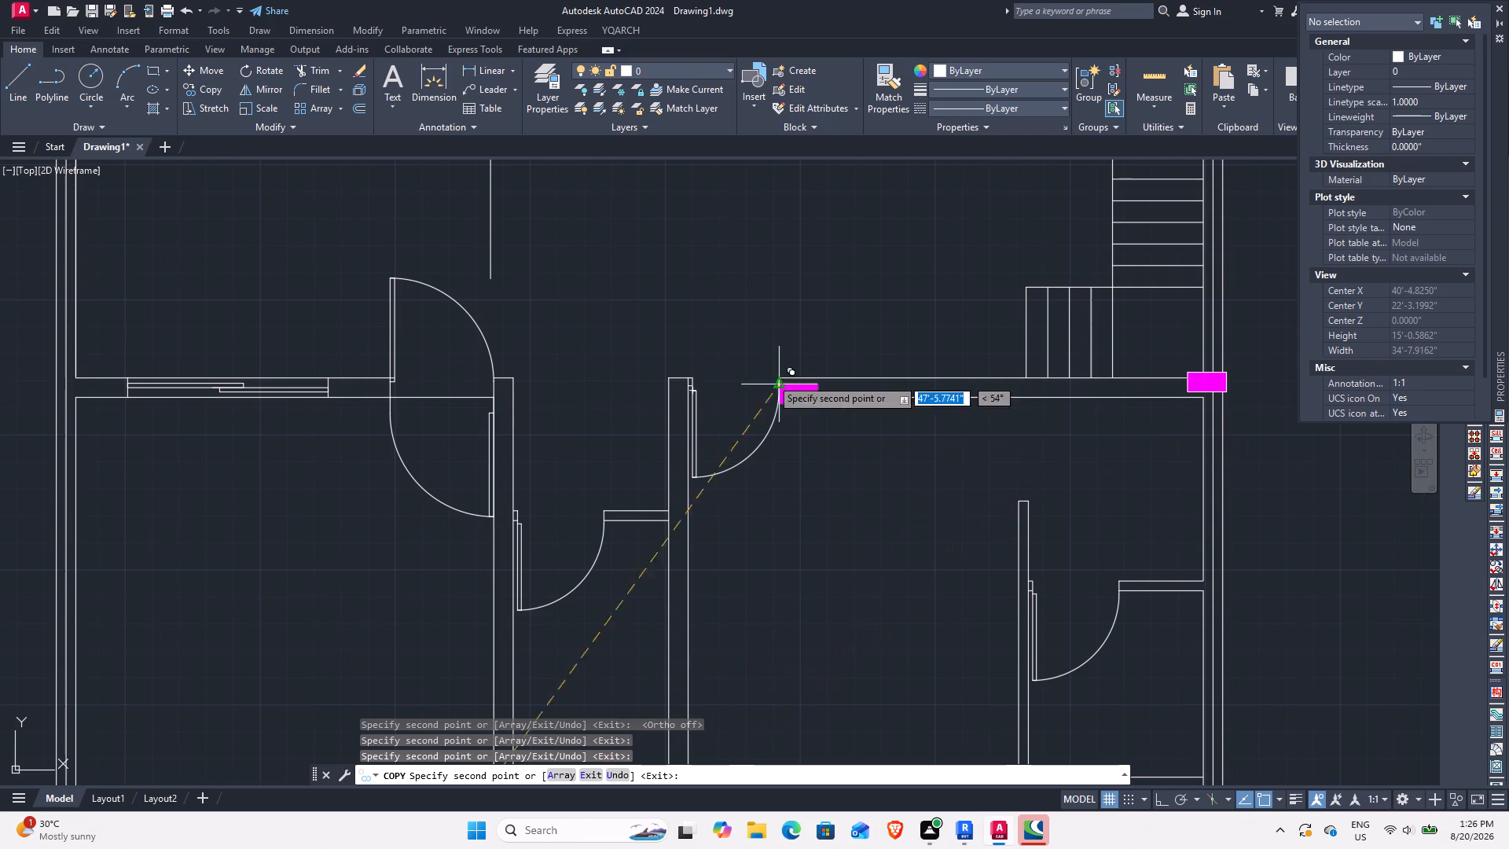
{"action": "middle_click_drag", "start_coordinate": [687, 352], "coordinate": [789, 725]}
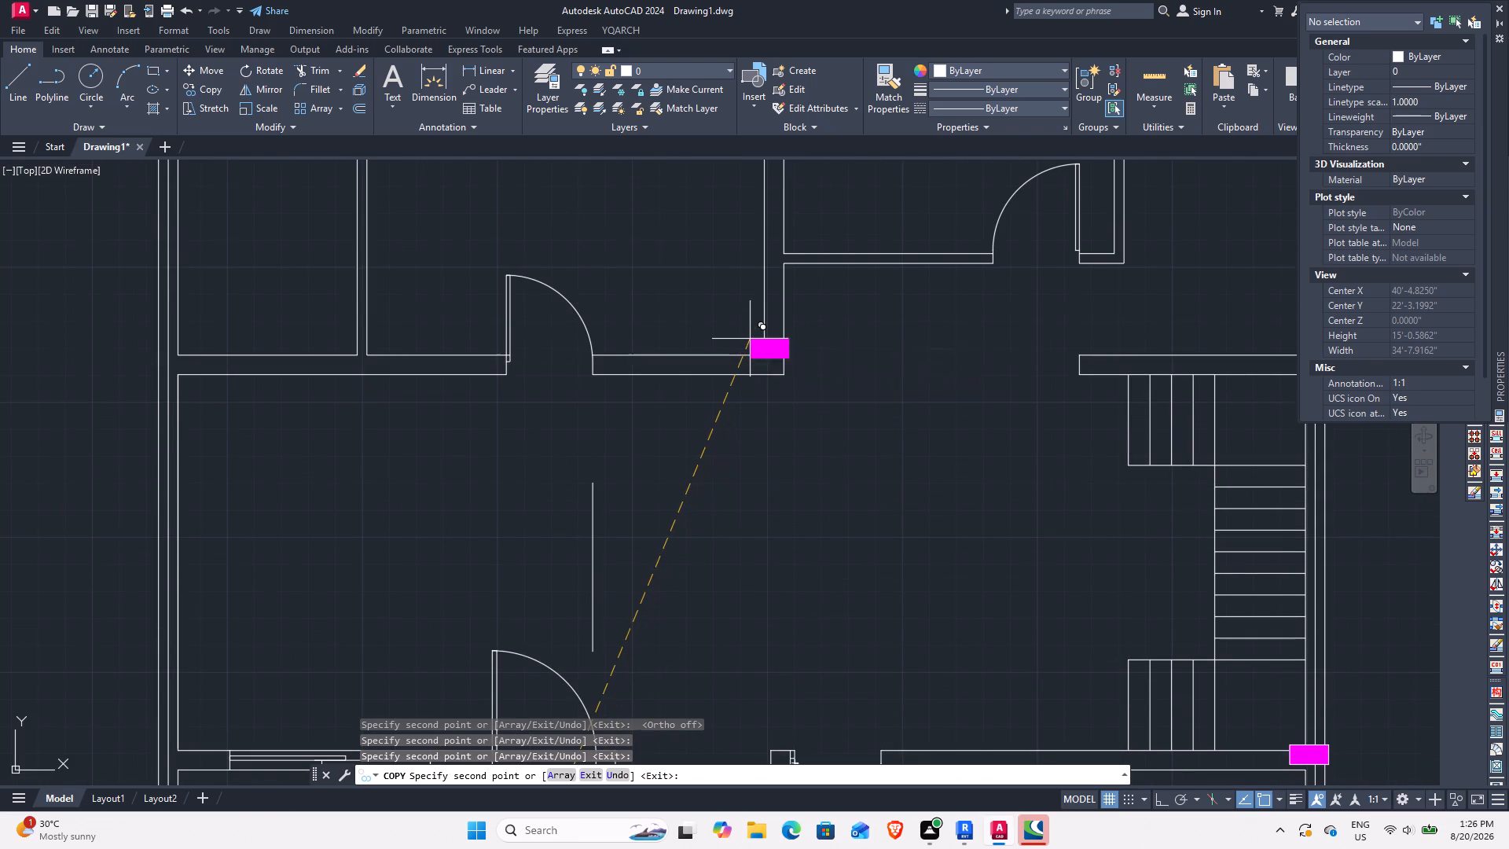
{"action": "left_click", "coordinate": [750, 339]}
{"action": "middle_click_drag", "start_coordinate": [624, 450], "coordinate": [985, 511]}
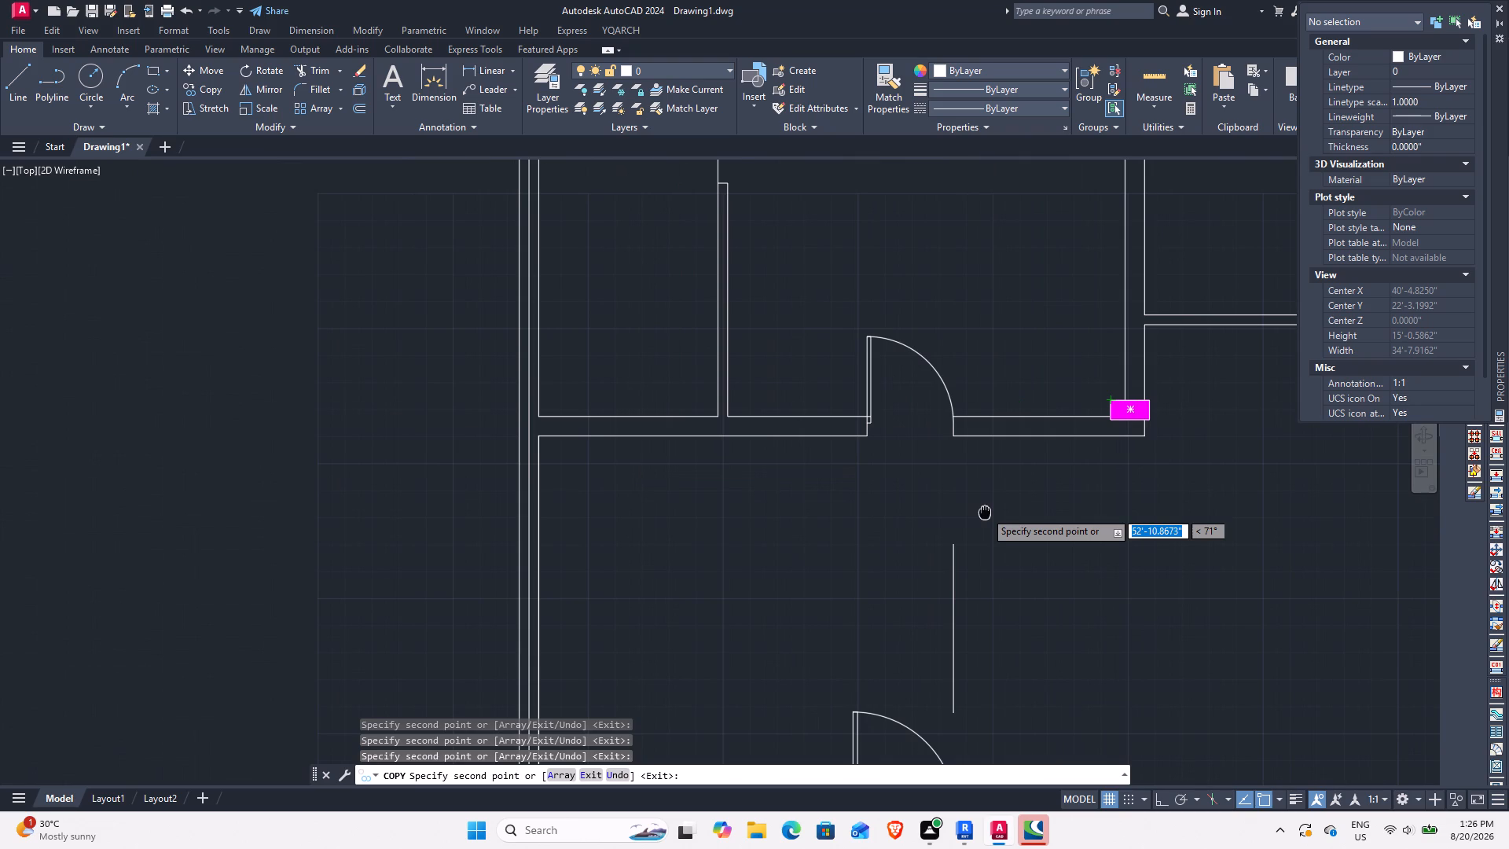
{"action": "middle_click_drag", "start_coordinate": [1125, 494], "coordinate": [212, 606]}
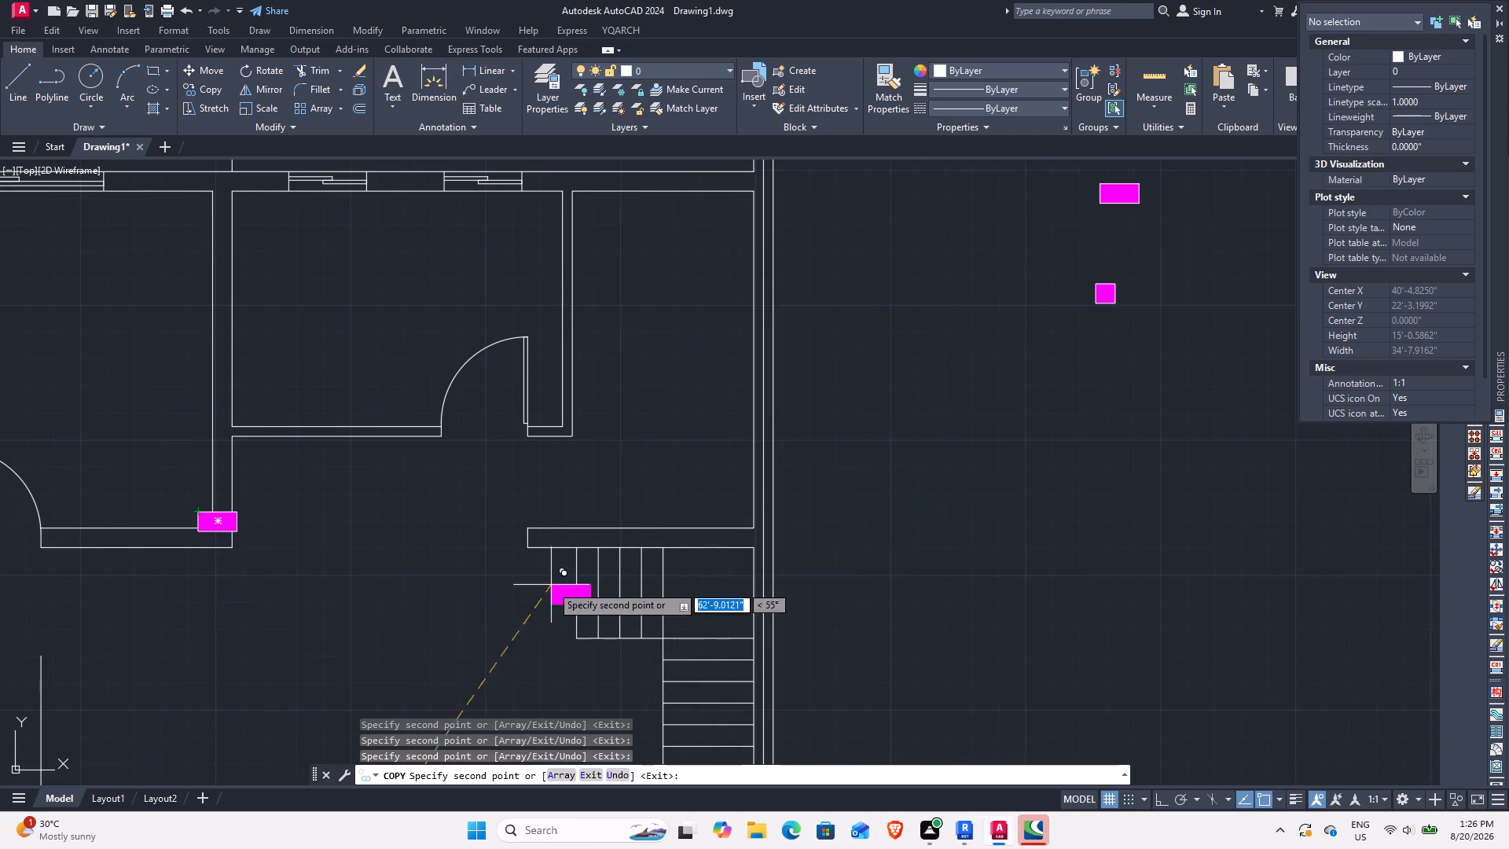
{"action": "left_click", "coordinate": [721, 519]}
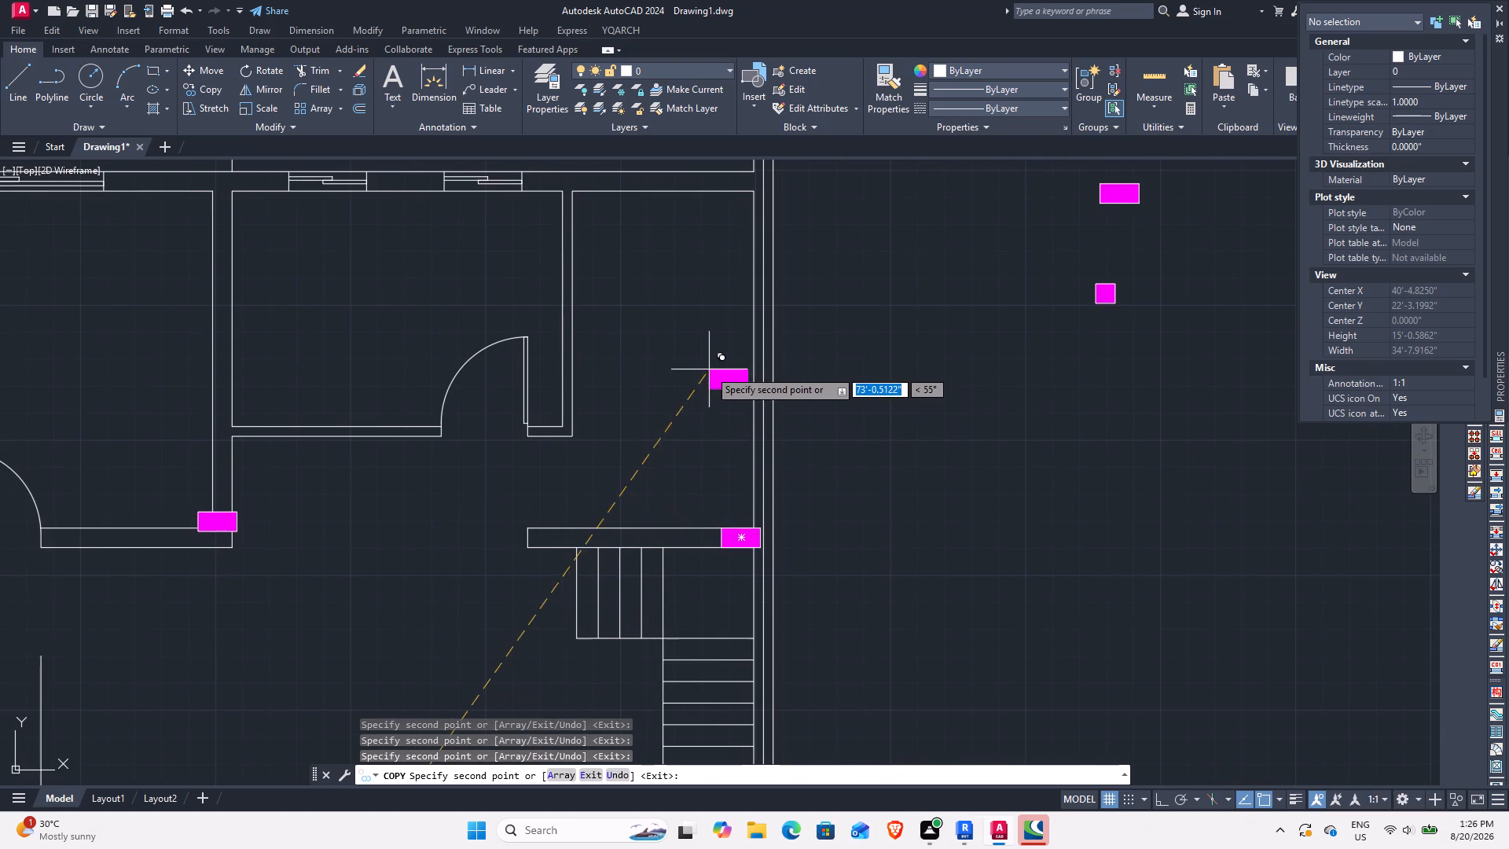
Place horizontal column copies at the right end of the rear window wall and at its junction with the partition between the rear rooms.
{"action": "middle_click_drag", "start_coordinate": [711, 371], "coordinate": [788, 532]}
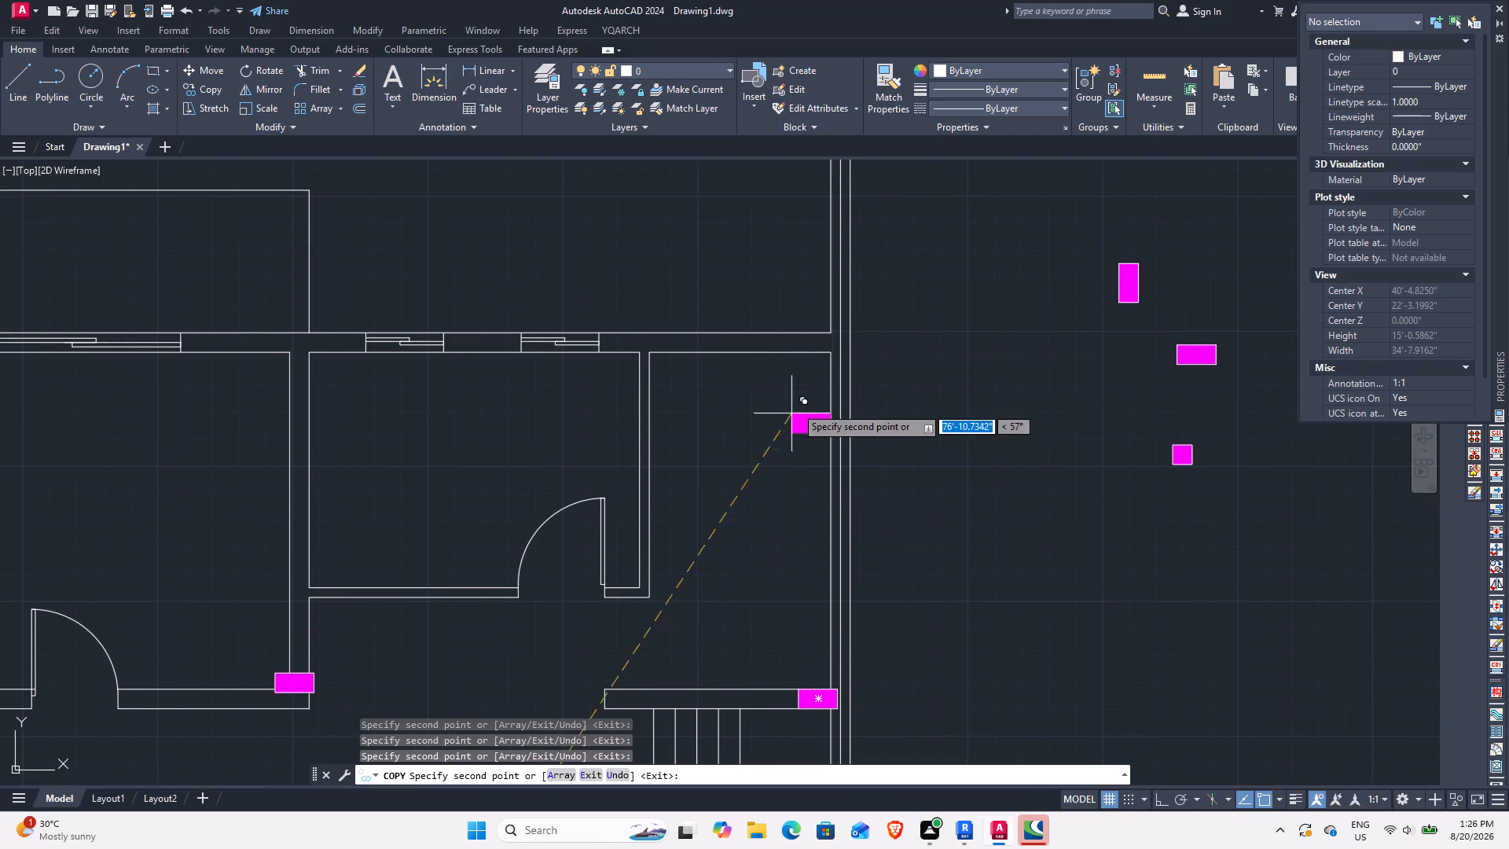
{"action": "left_click", "coordinate": [803, 332]}
{"action": "middle_click_drag", "start_coordinate": [562, 443], "coordinate": [828, 457]}
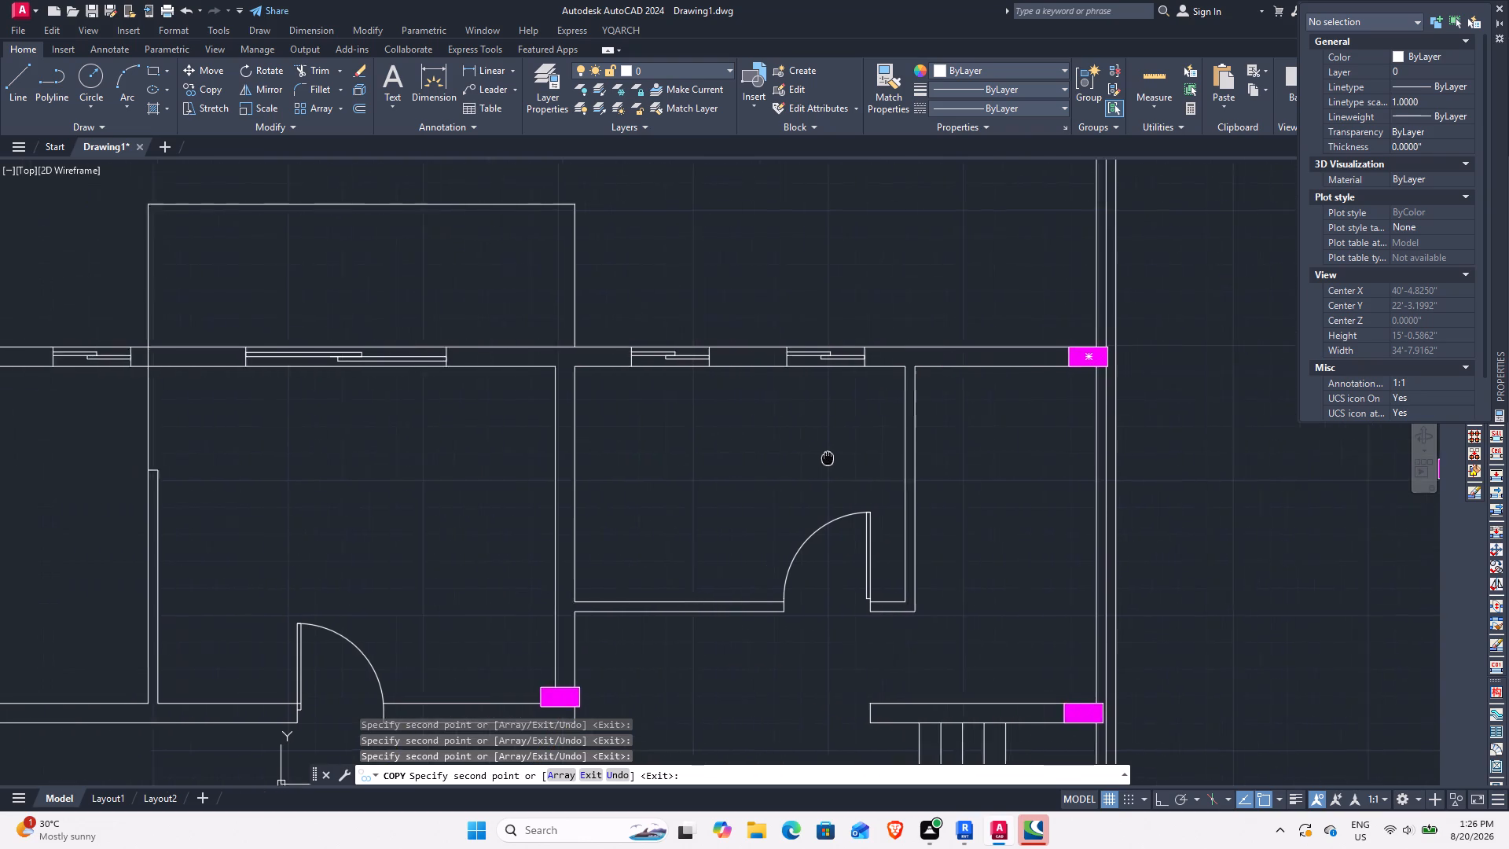
{"action": "middle_click_drag", "start_coordinate": [828, 457], "coordinate": [950, 475]}
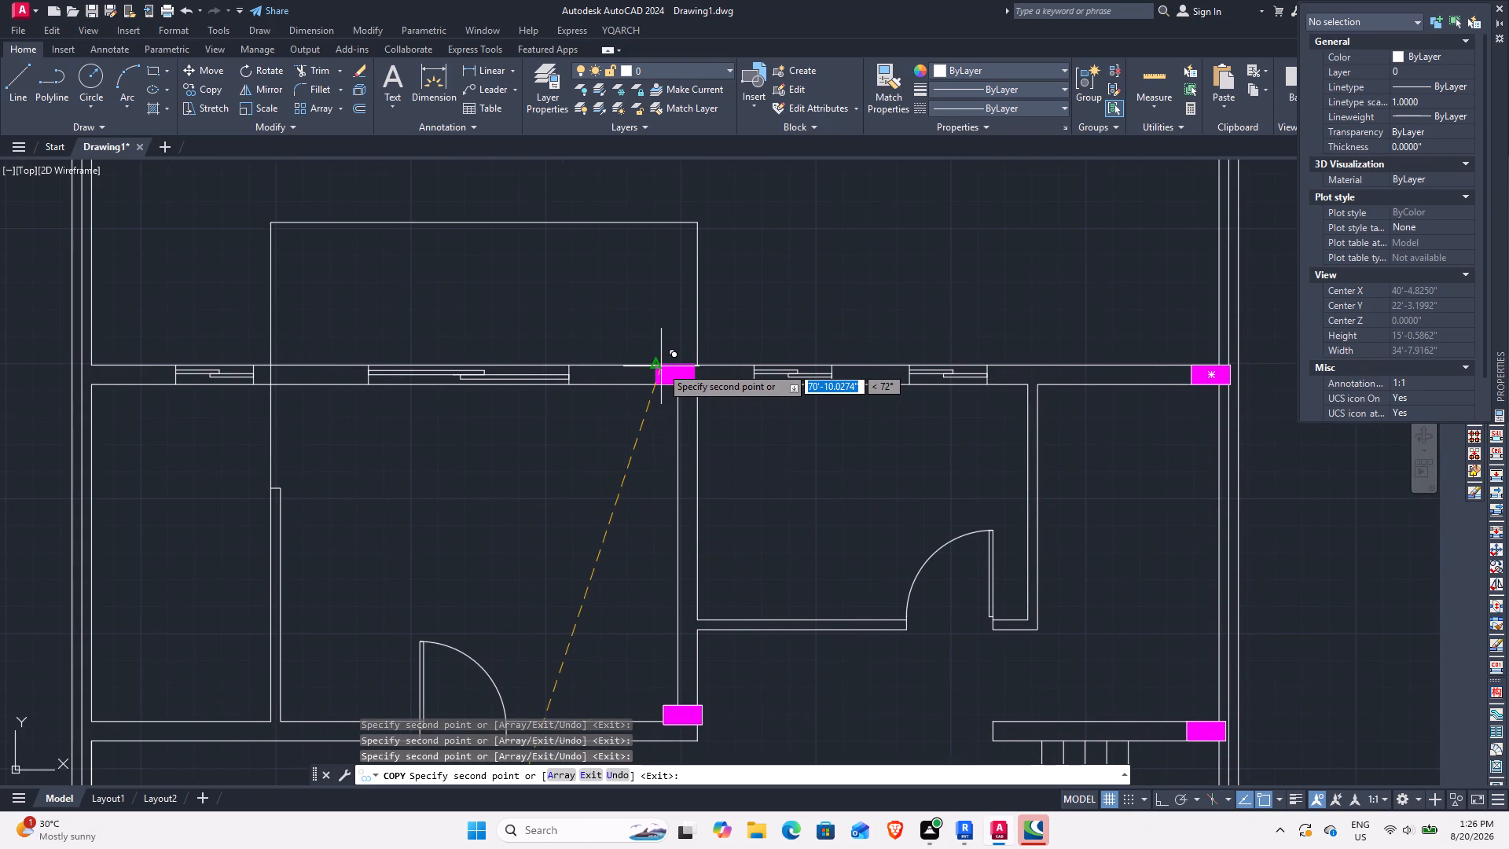
{"action": "left_click", "coordinate": [661, 366]}
{"action": "middle_click_drag", "start_coordinate": [474, 570], "coordinate": [940, 570]}
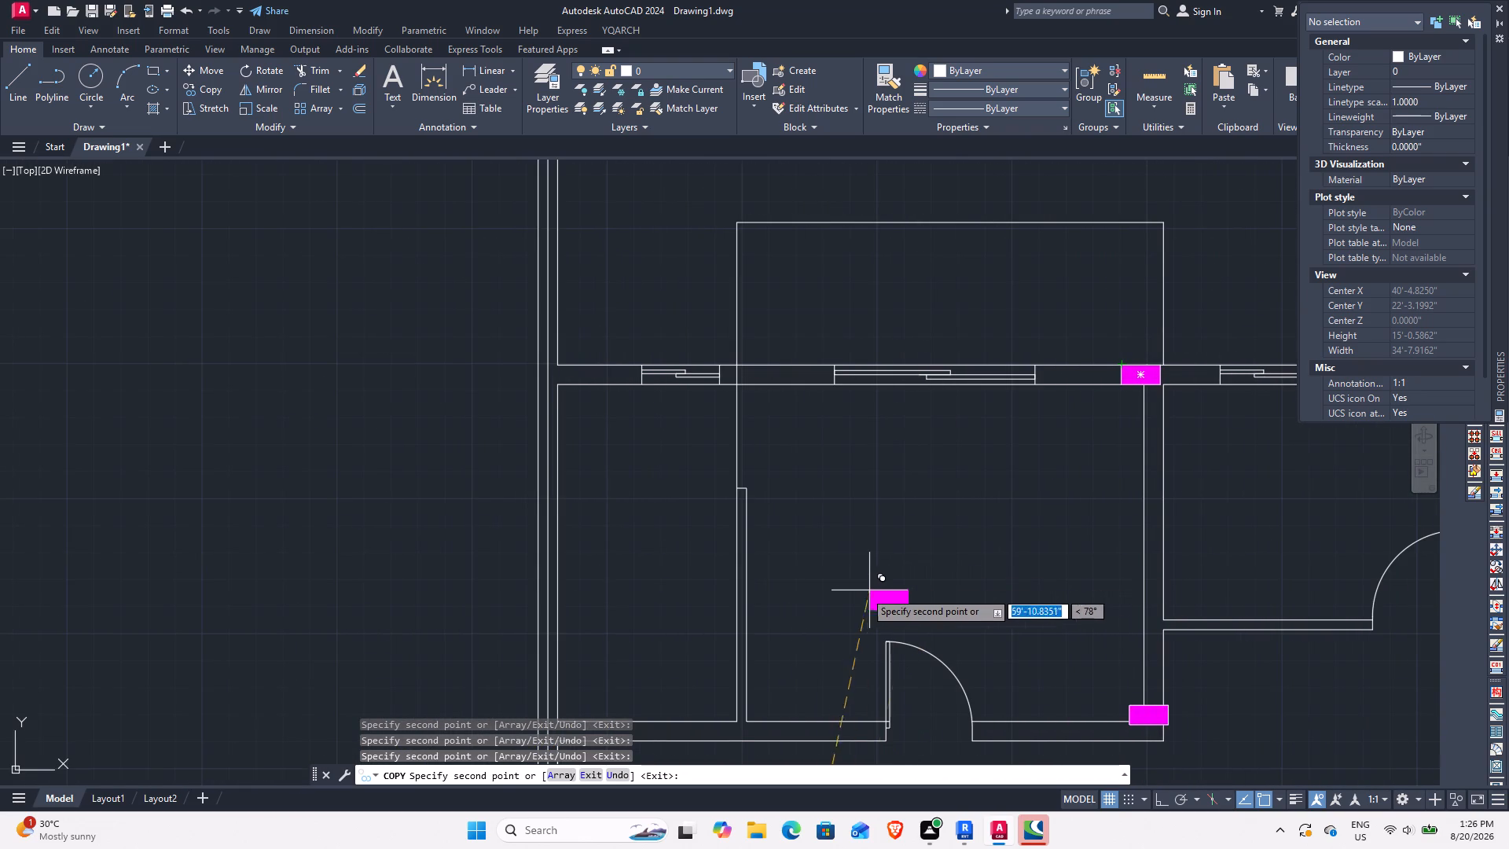
{"action": "key", "text": "Escape"}
Copy the upright rectangular column to the left outer wall, at the rear window wall and at the rear-left room's lower wall.
{"action": "scroll", "coordinate": [1156, 586], "scroll_direction": "down", "scroll_amount": 2}
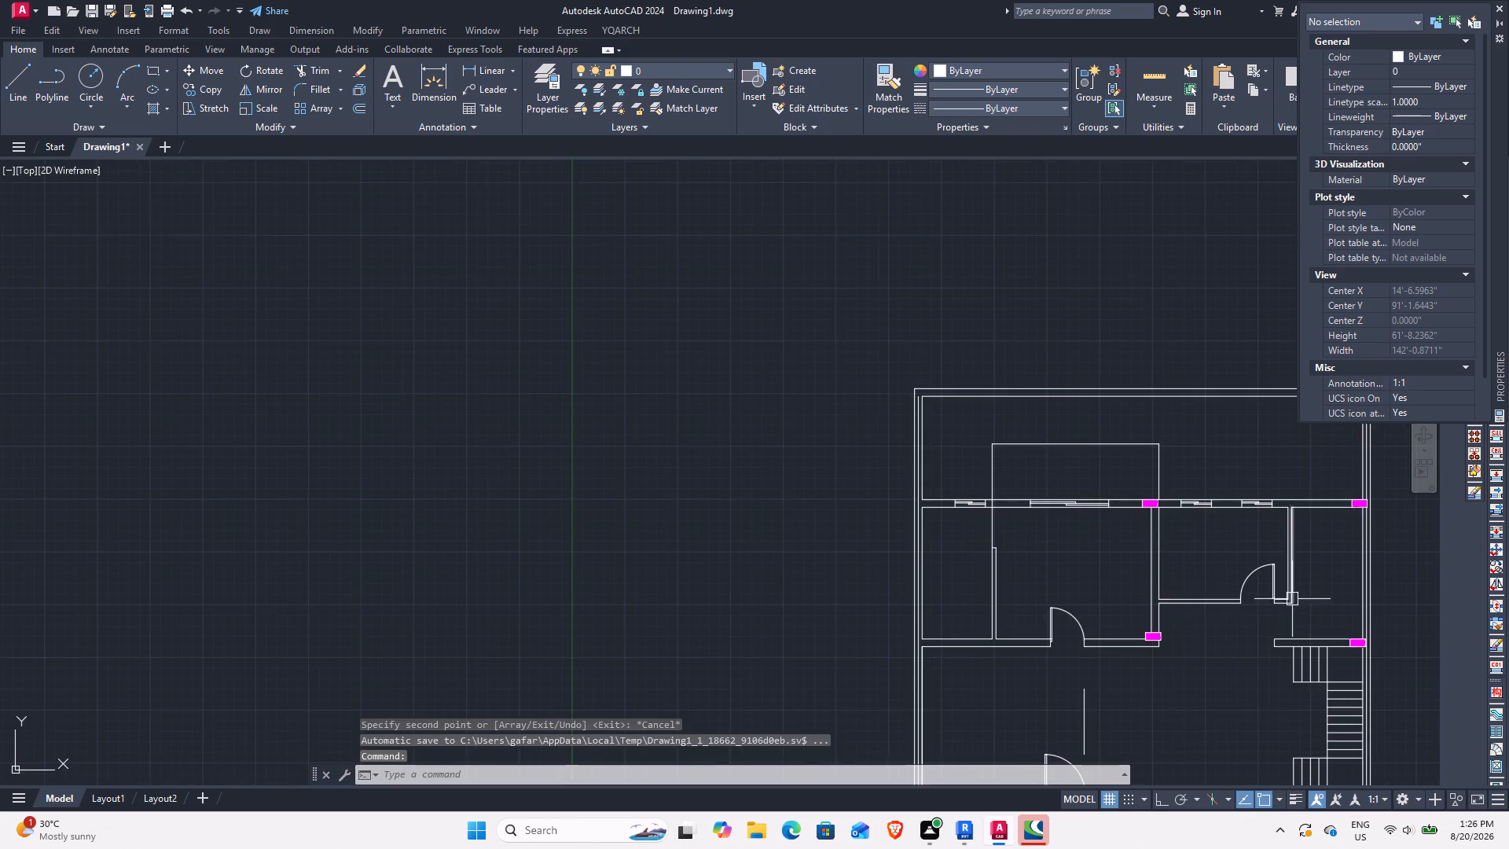
{"action": "middle_click_drag", "start_coordinate": [1292, 598], "coordinate": [740, 629]}
{"action": "scroll", "coordinate": [856, 542], "scroll_direction": "up", "scroll_amount": 2}
{"action": "left_click", "coordinate": [1059, 504]}
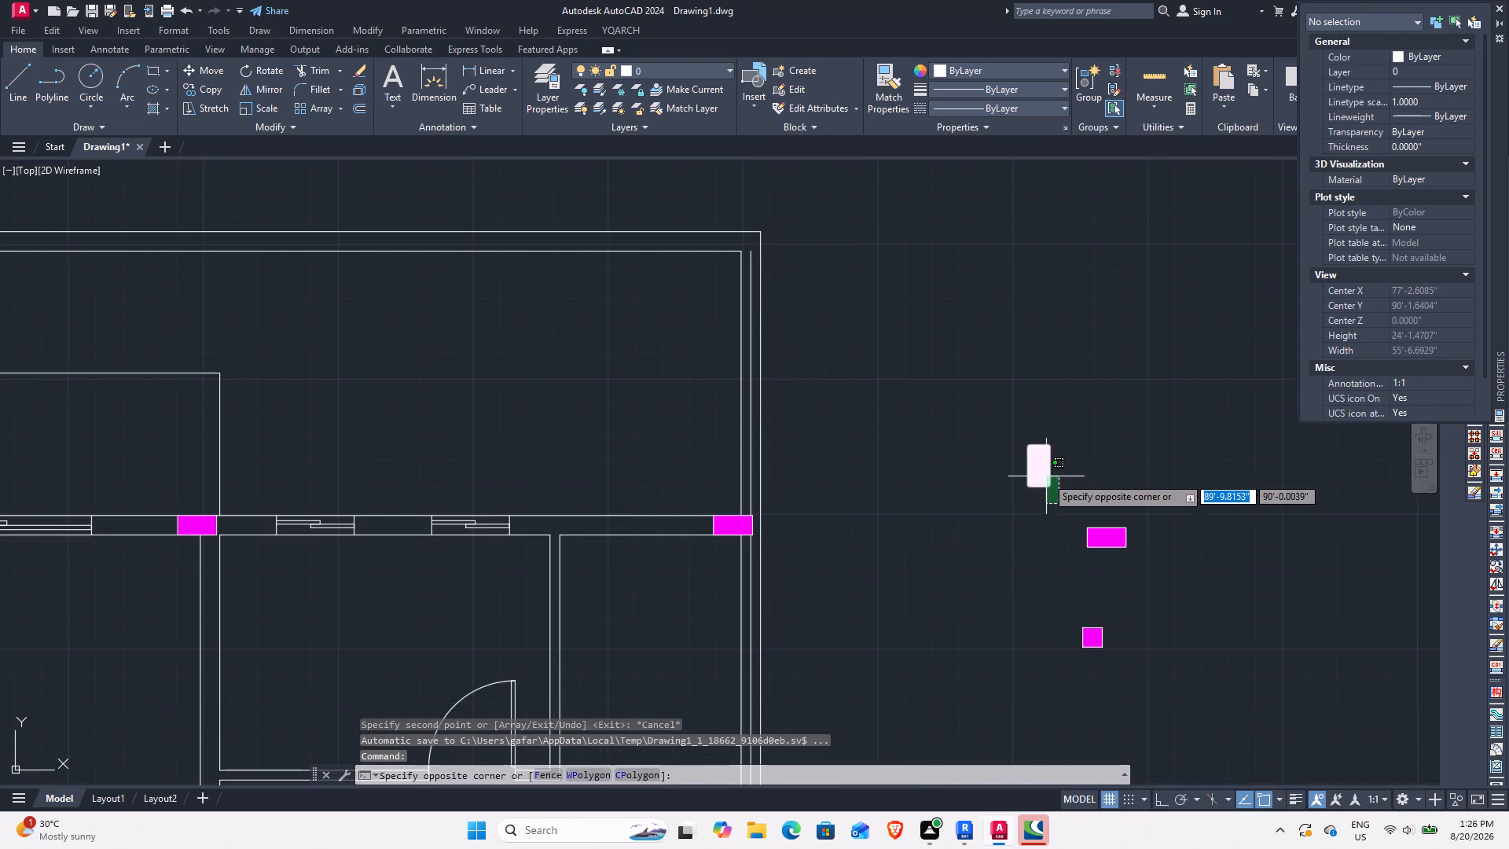
{"action": "left_click", "coordinate": [1046, 476]}
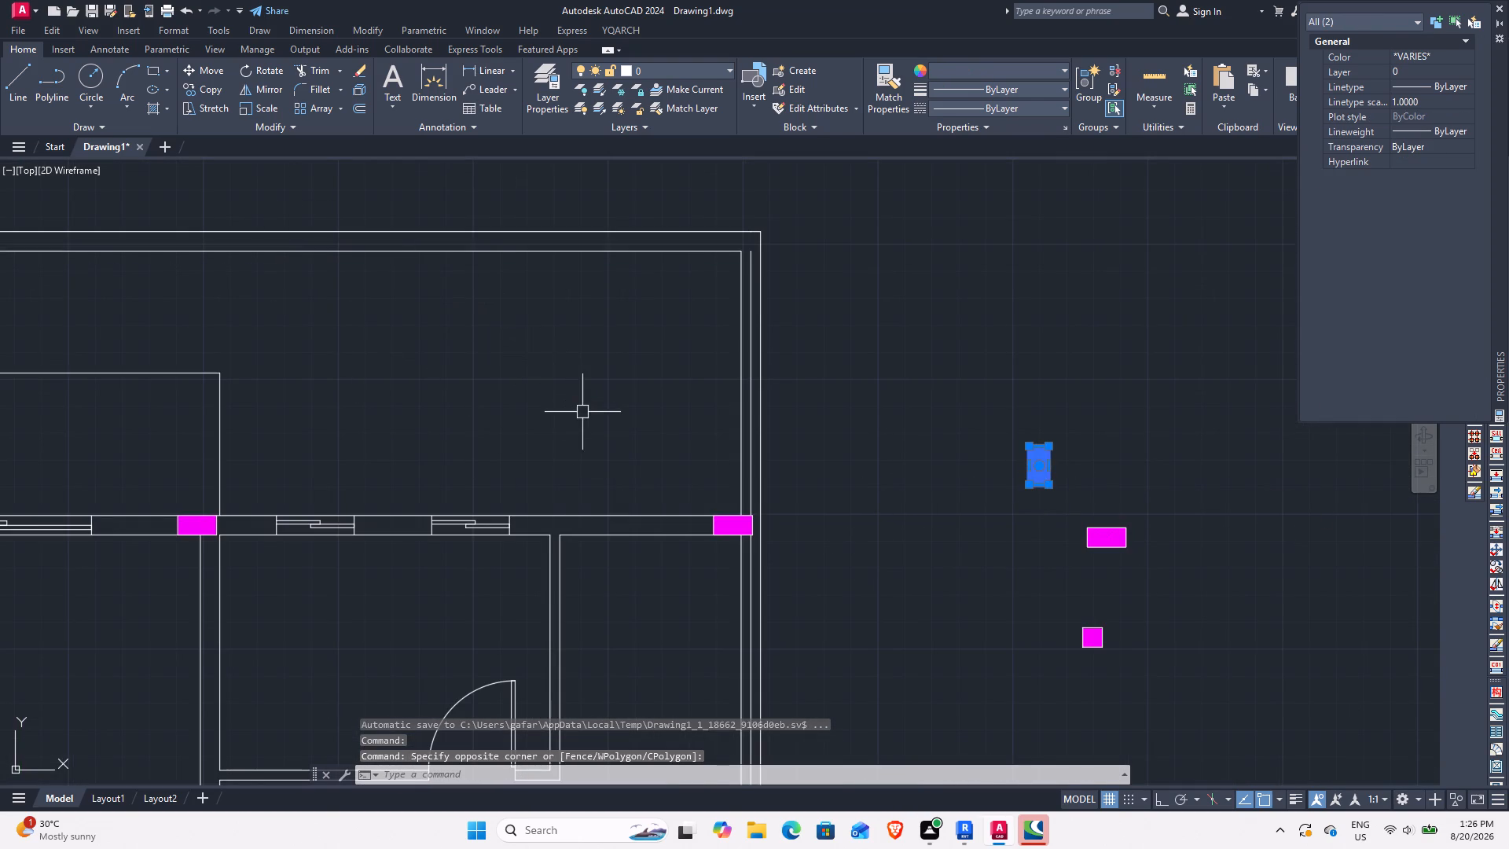
{"action": "left_click", "coordinate": [189, 85]}
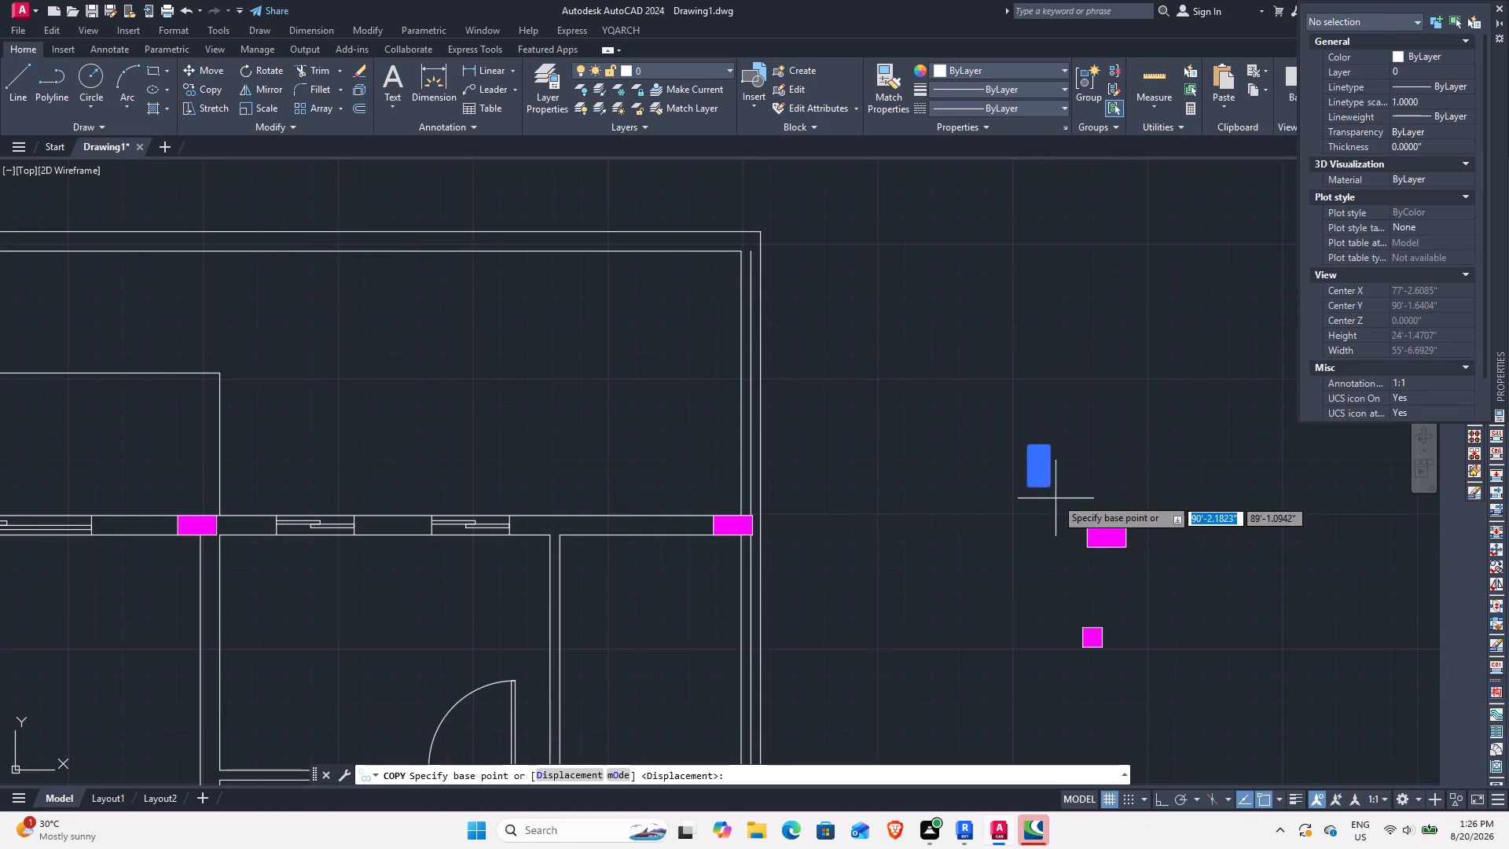
{"action": "left_click", "coordinate": [1032, 447]}
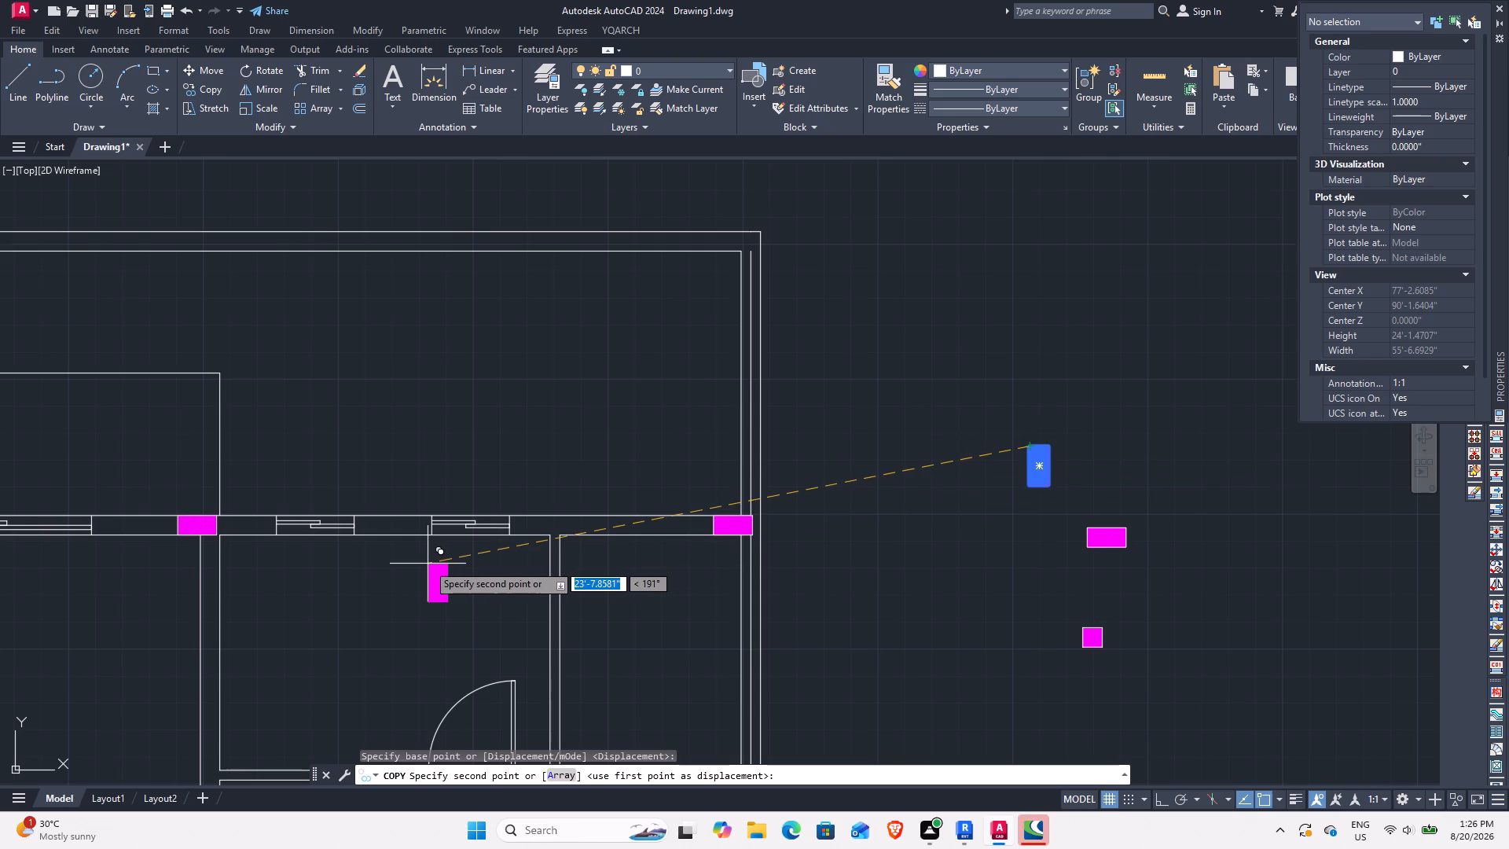
{"action": "middle_click_drag", "start_coordinate": [440, 568], "coordinate": [889, 645]}
{"action": "middle_click_drag", "start_coordinate": [240, 575], "coordinate": [658, 491]}
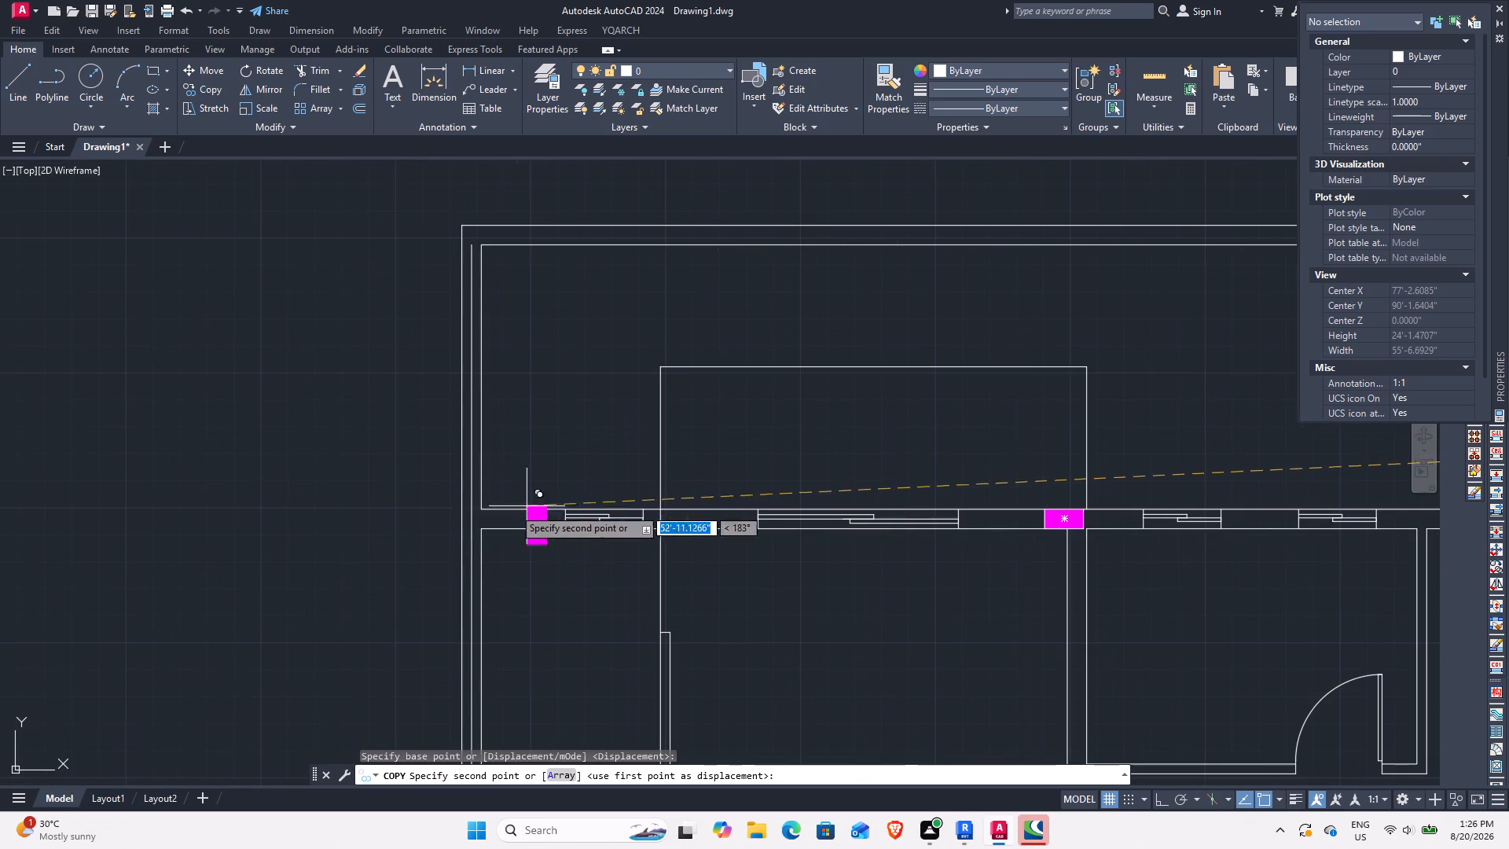
{"action": "left_click", "coordinate": [487, 515]}
{"action": "middle_click_drag", "start_coordinate": [608, 611], "coordinate": [615, 450]}
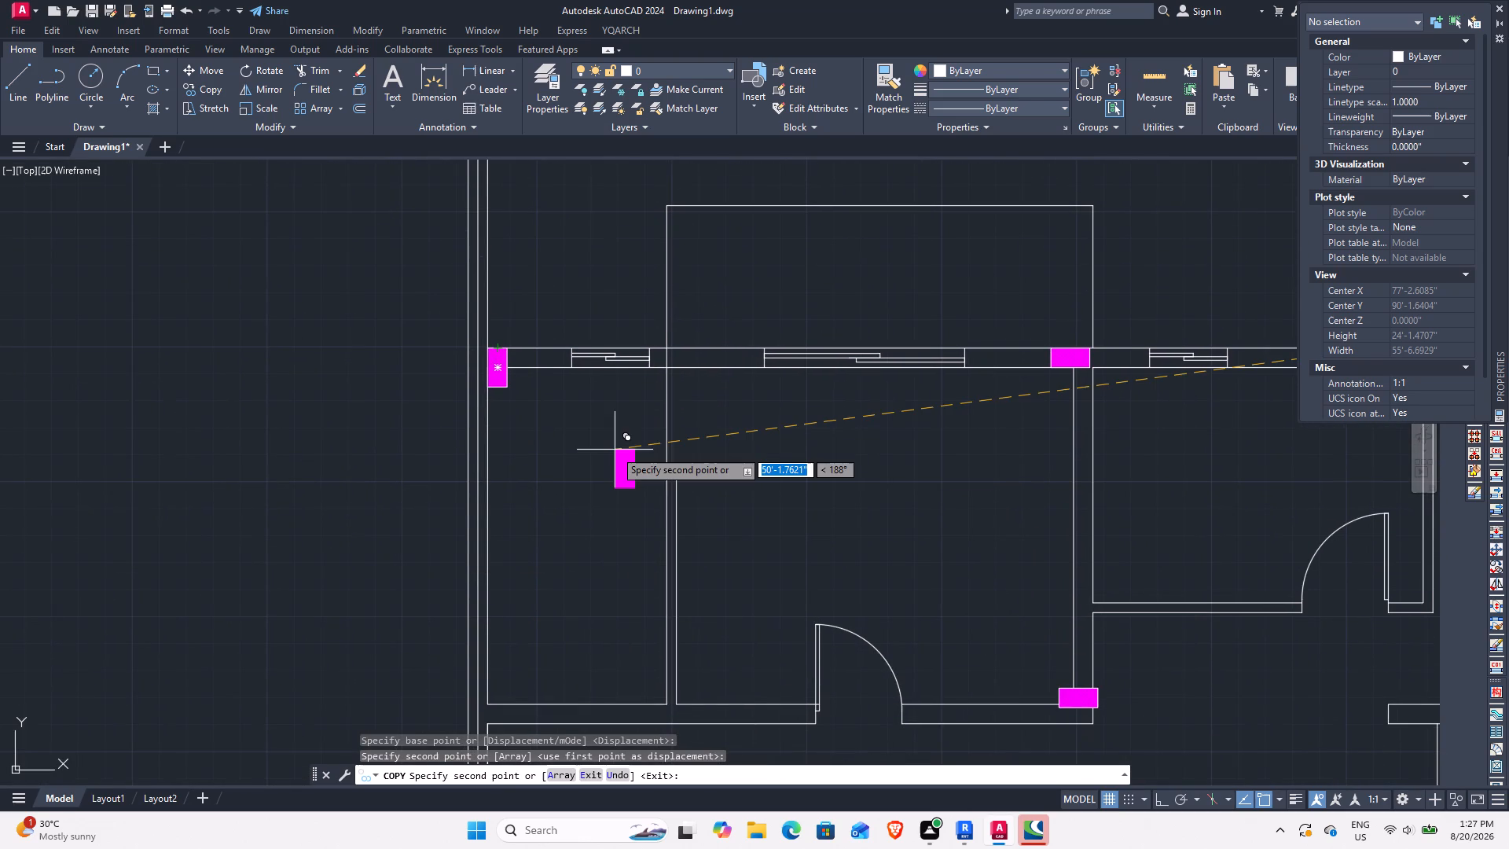
{"action": "middle_click_drag", "start_coordinate": [494, 607], "coordinate": [648, 418]}
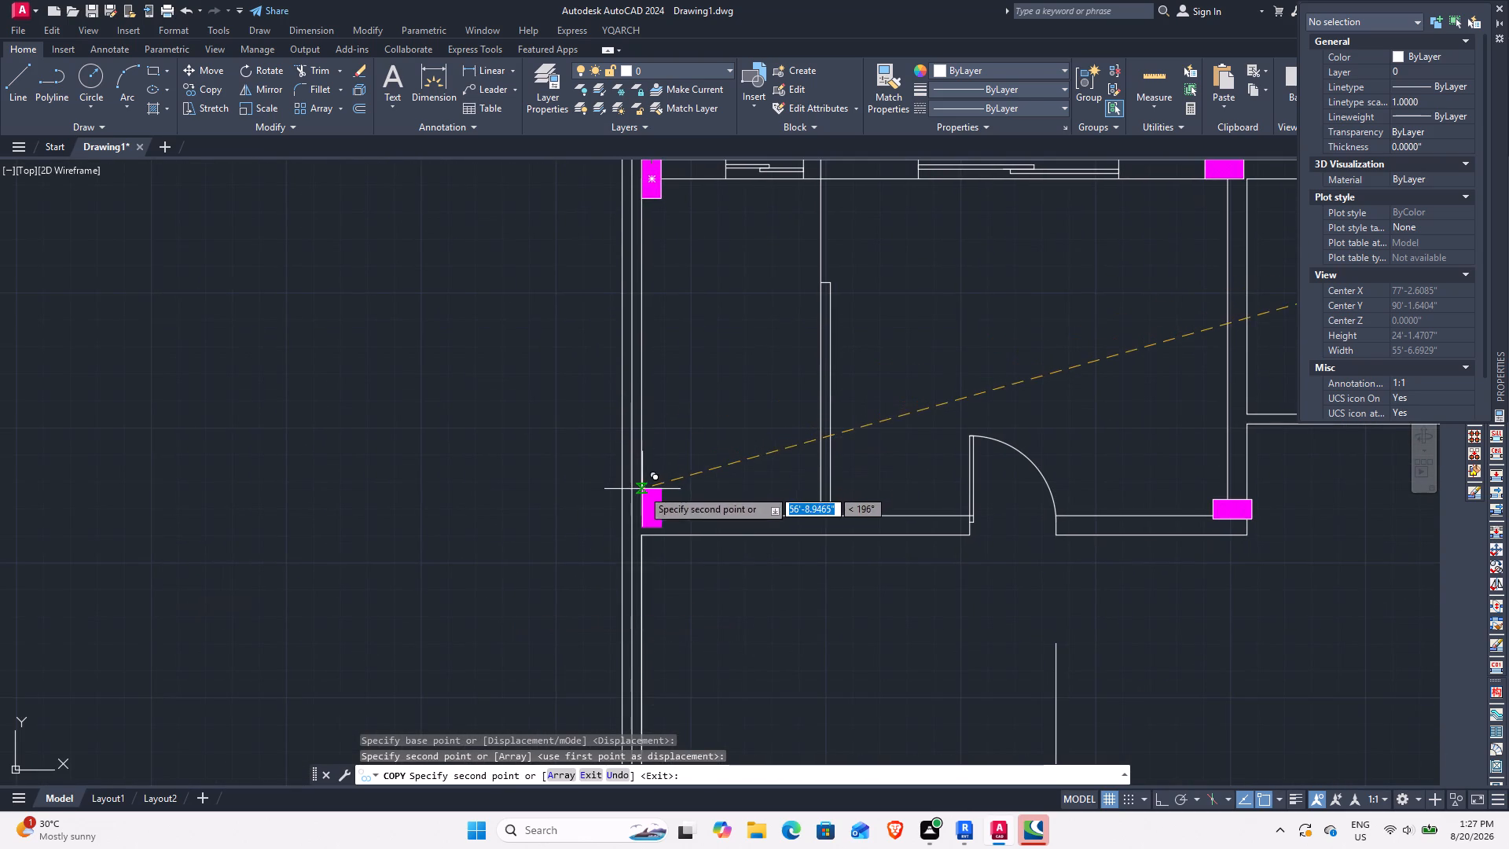
{"action": "left_click", "coordinate": [640, 493]}
Place upright column copies along the hall's lower wall: at the left outer wall and atop the two walls flanking the passage.
{"action": "middle_click_drag", "start_coordinate": [757, 594], "coordinate": [659, 398]}
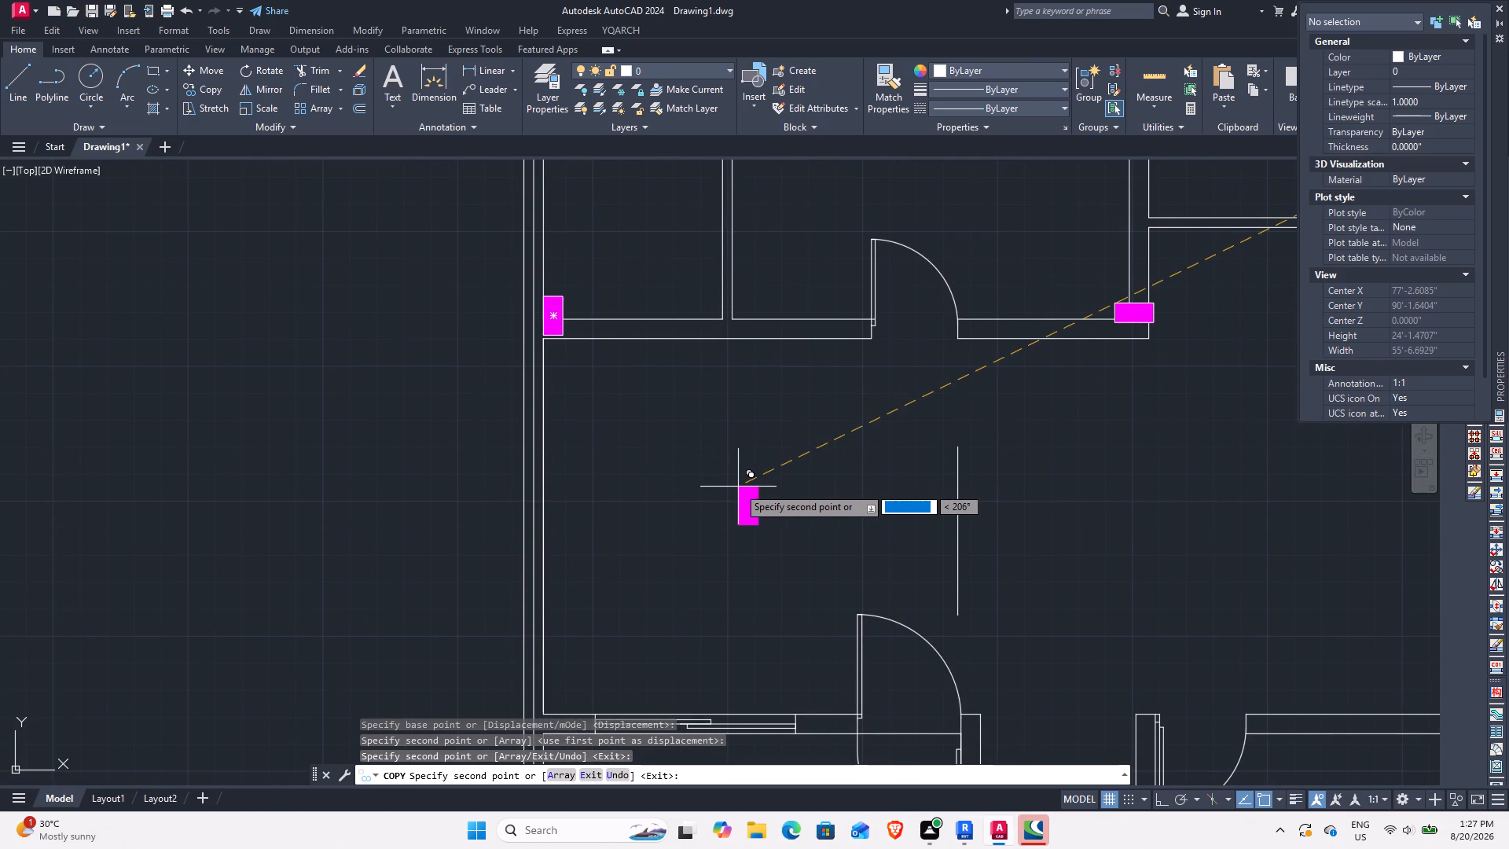
{"action": "middle_click_drag", "start_coordinate": [571, 630], "coordinate": [621, 375]}
{"action": "left_click", "coordinate": [591, 459]}
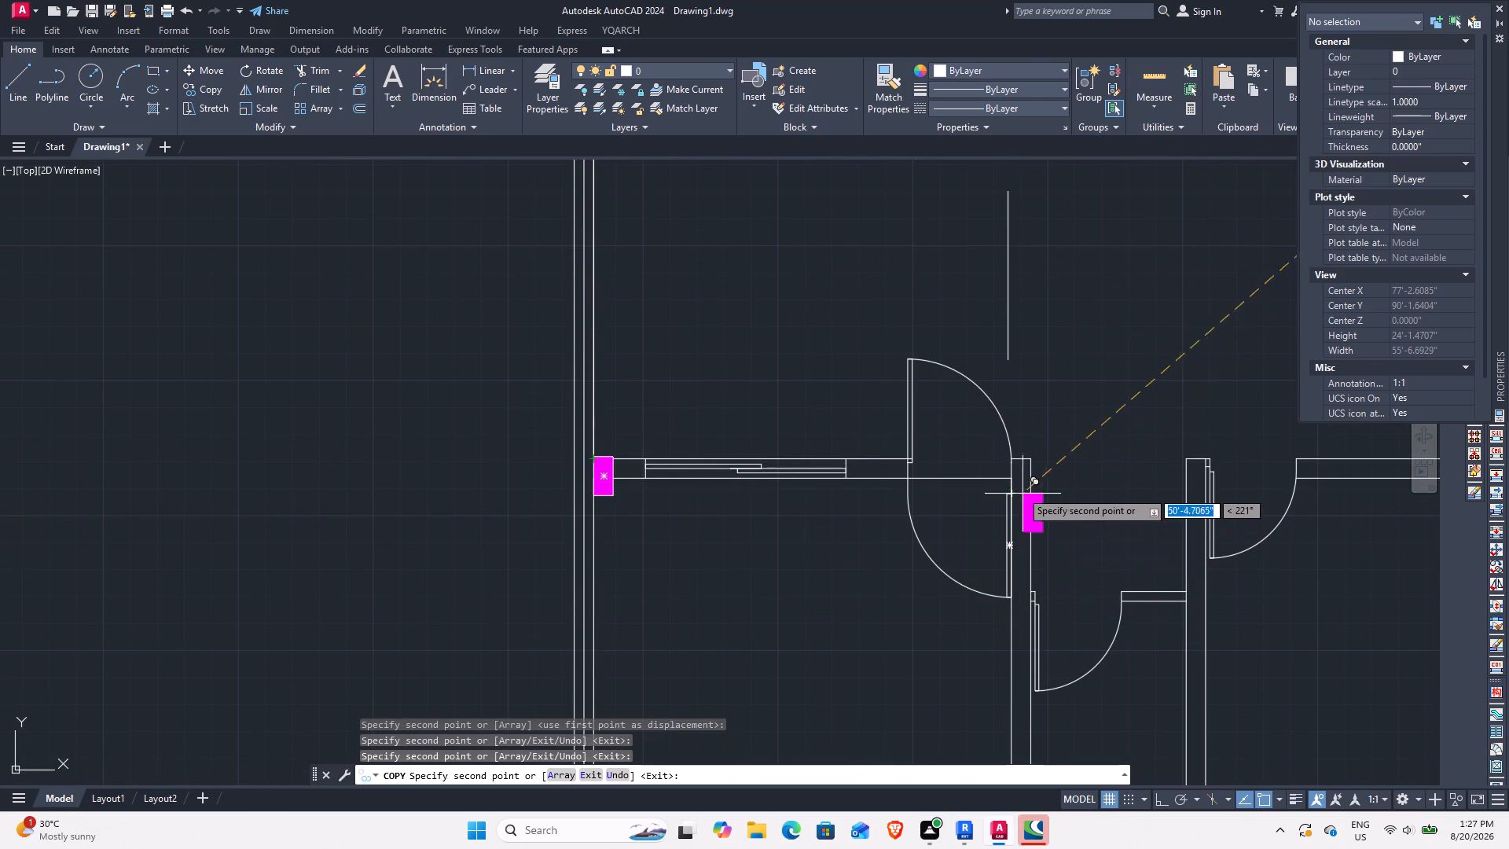
{"action": "left_click", "coordinate": [1011, 462]}
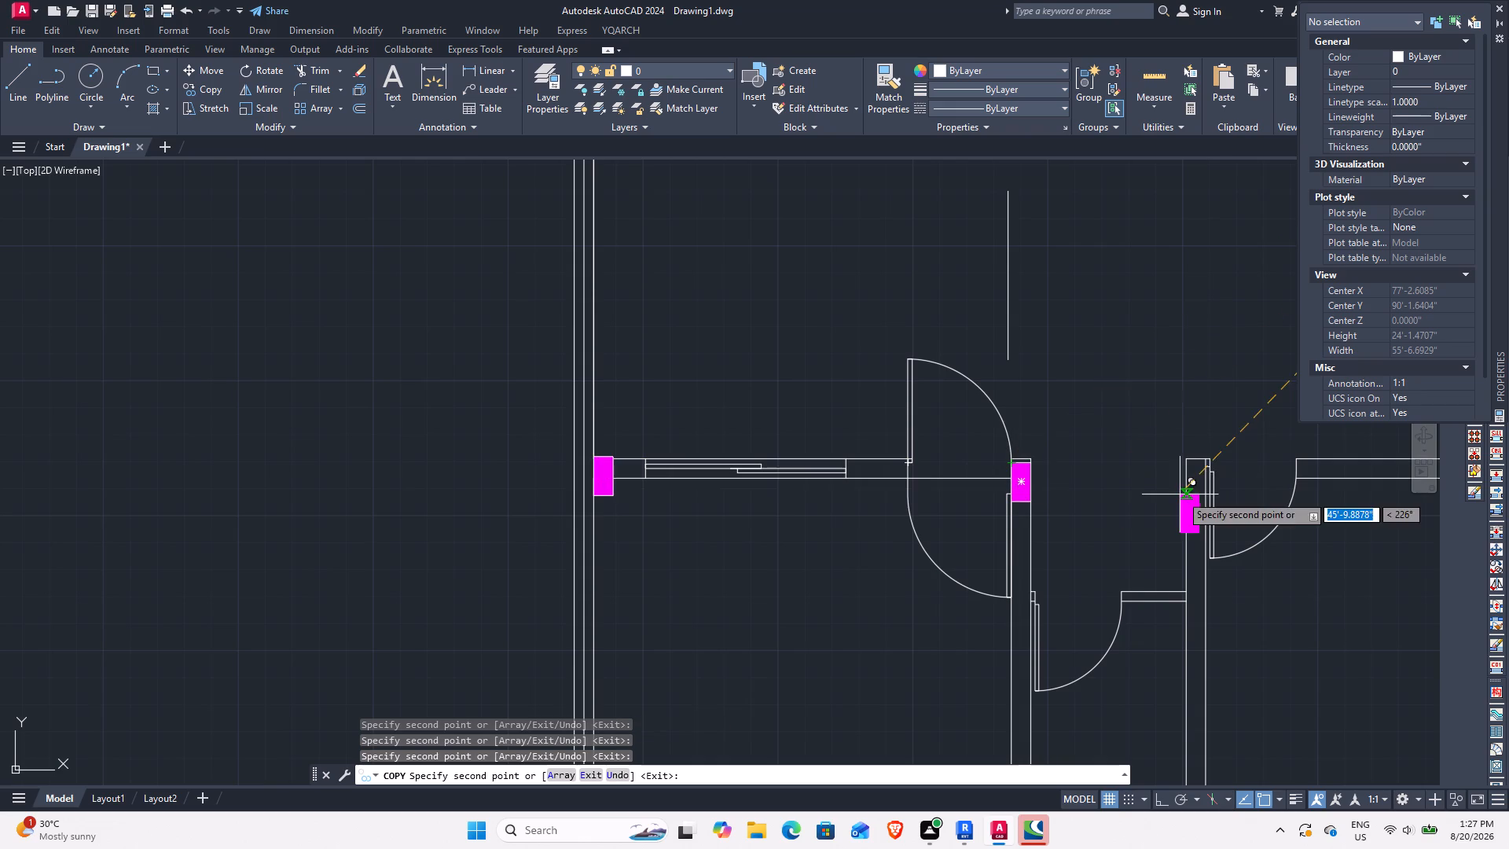
{"action": "left_click", "coordinate": [1187, 463]}
Place upright column copies at the lower ends of the two passage walls and level with them on the left outer wall.
{"action": "middle_click_drag", "start_coordinate": [1225, 577], "coordinate": [1052, 572]}
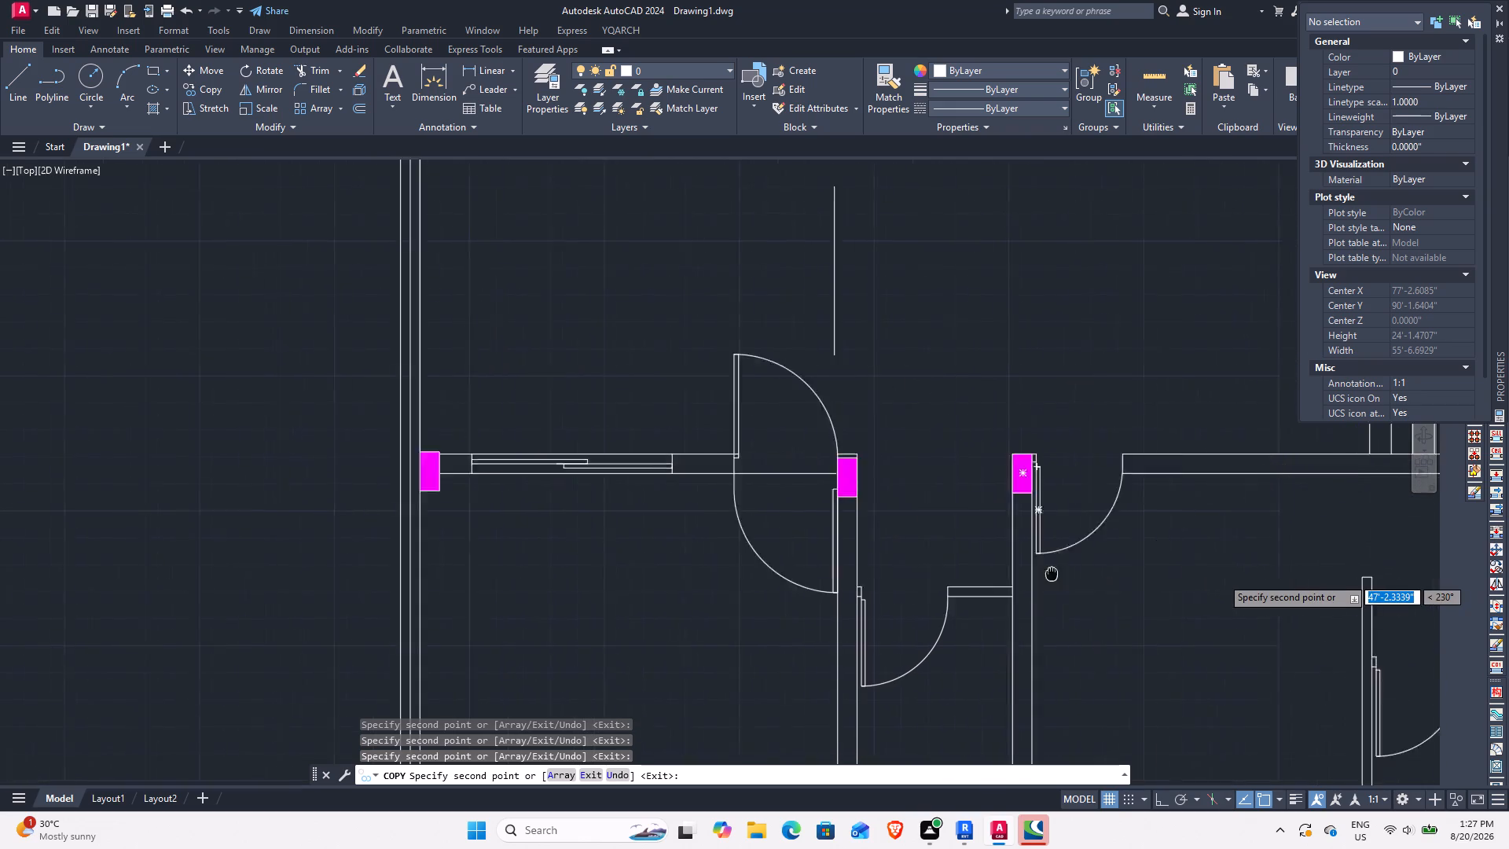
{"action": "middle_click_drag", "start_coordinate": [1052, 572], "coordinate": [738, 585]}
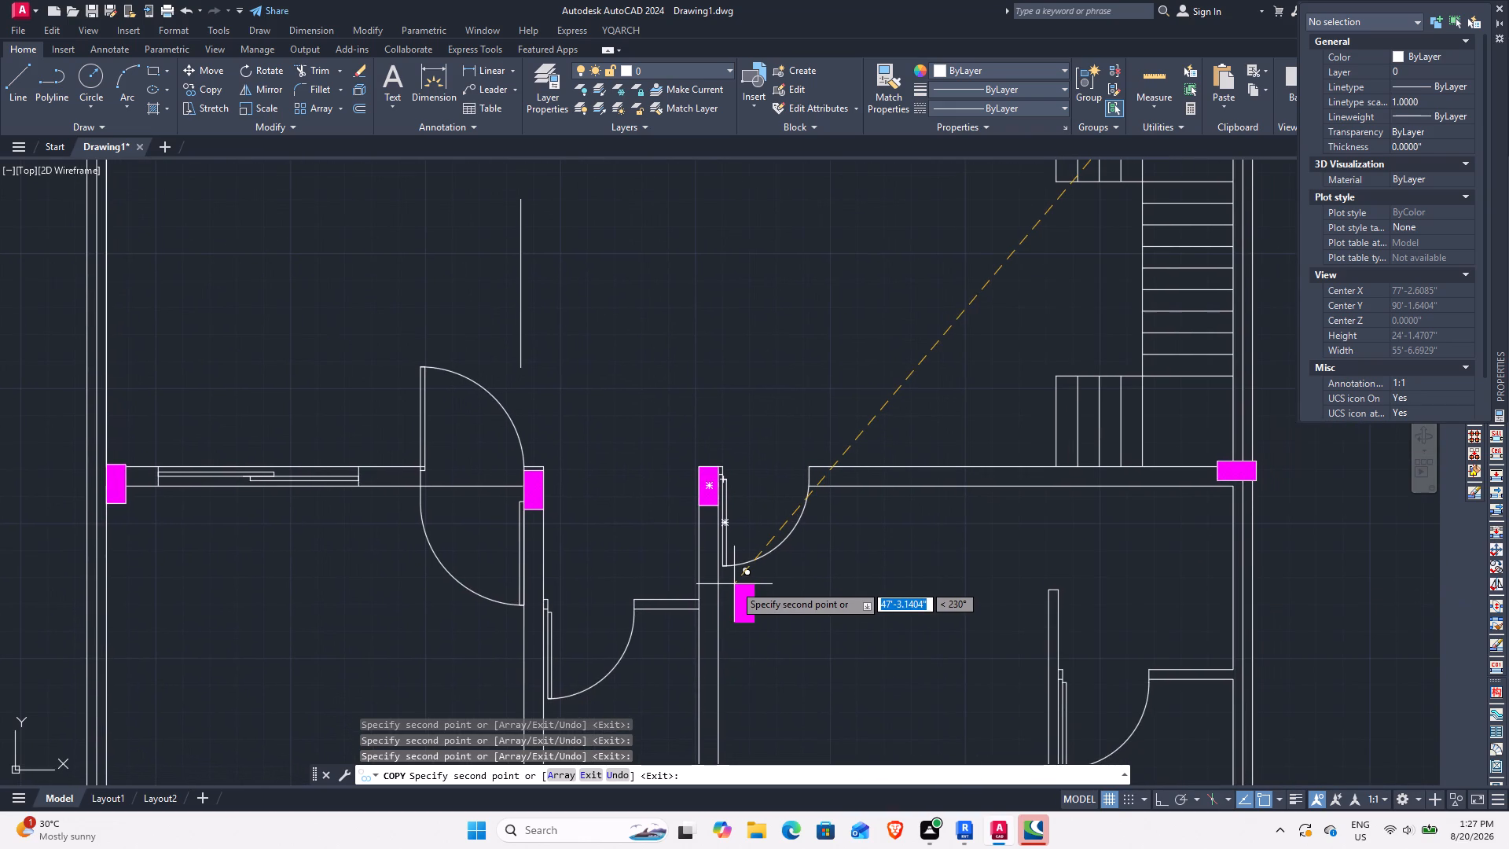
{"action": "middle_click_drag", "start_coordinate": [729, 702], "coordinate": [787, 380]}
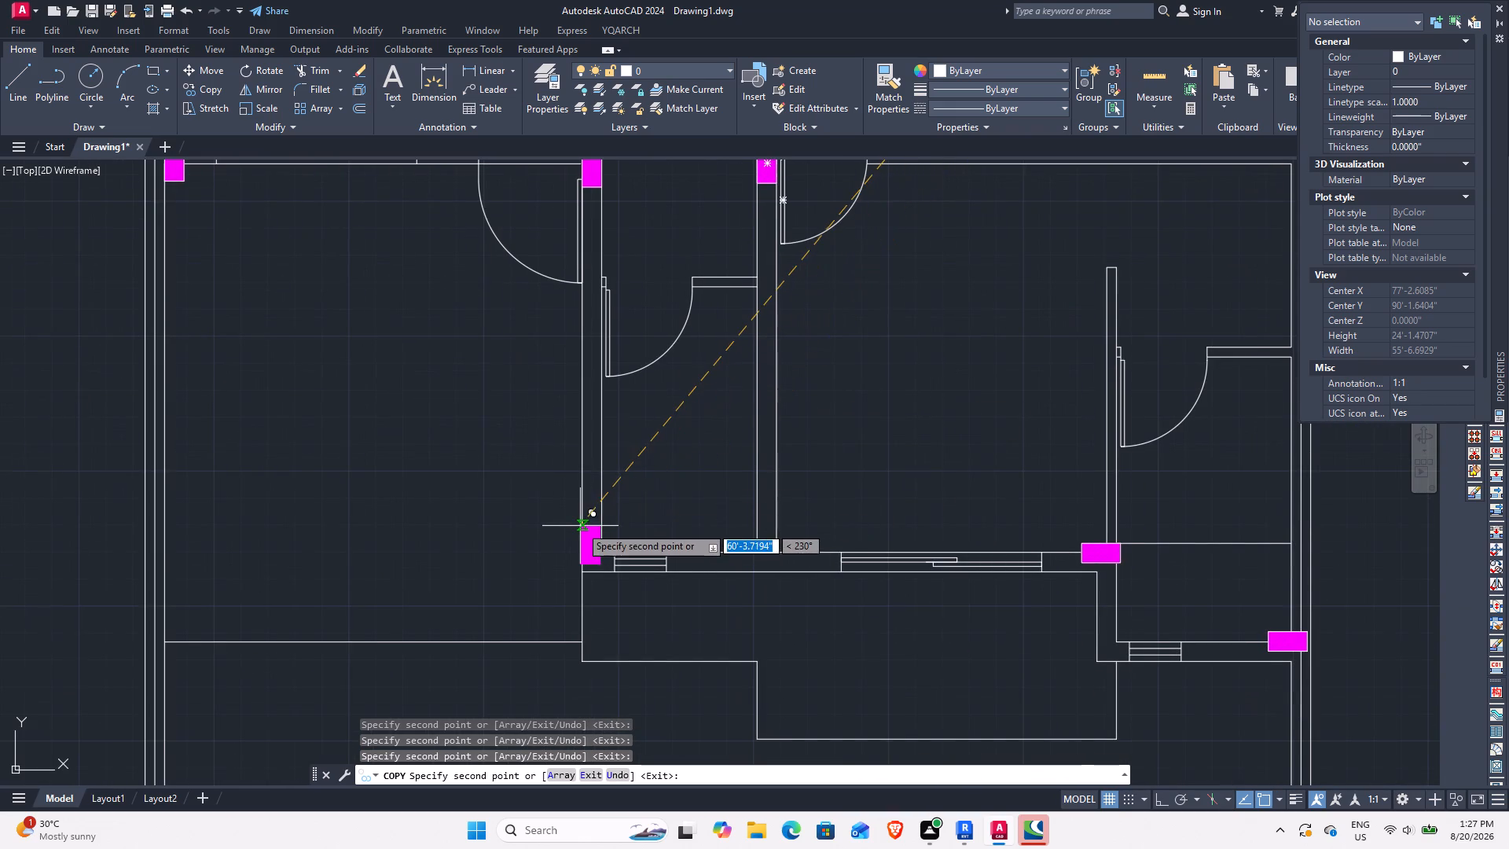
{"action": "left_click", "coordinate": [585, 520]}
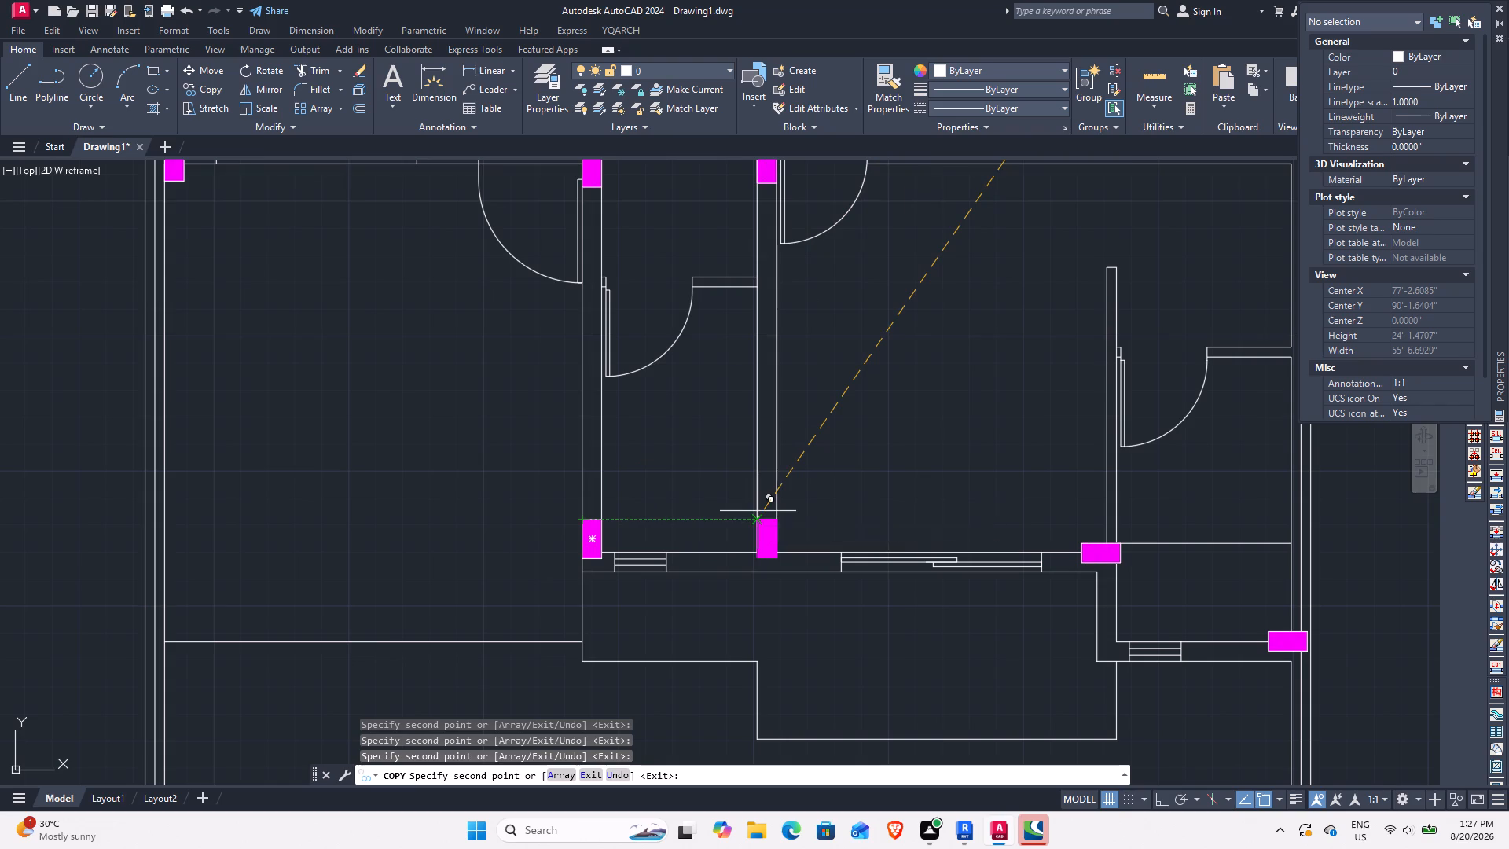
{"action": "left_click", "coordinate": [758, 511]}
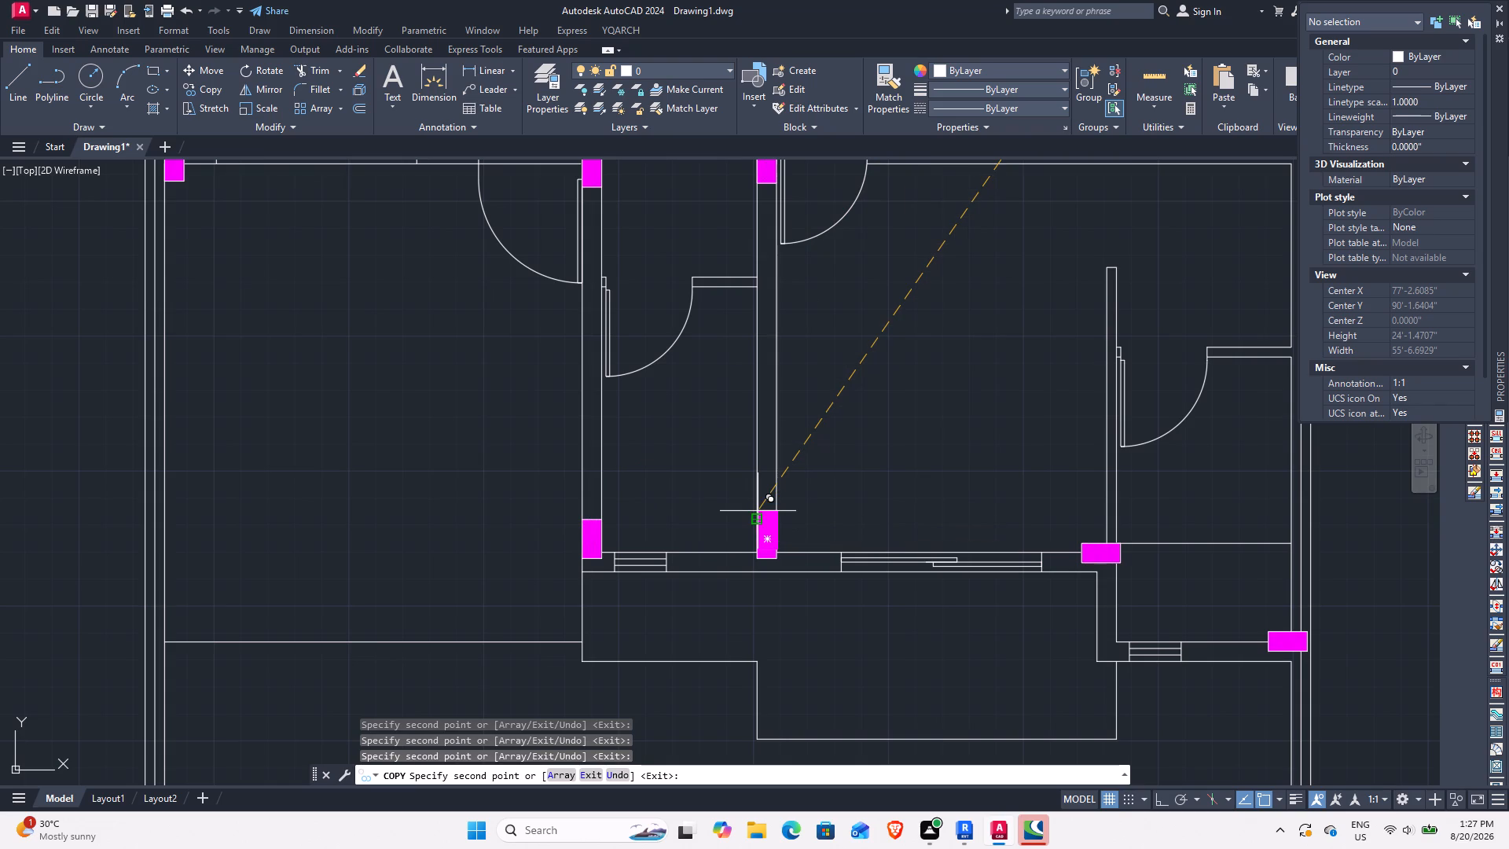
{"action": "middle_click_drag", "start_coordinate": [542, 532], "coordinate": [949, 520]}
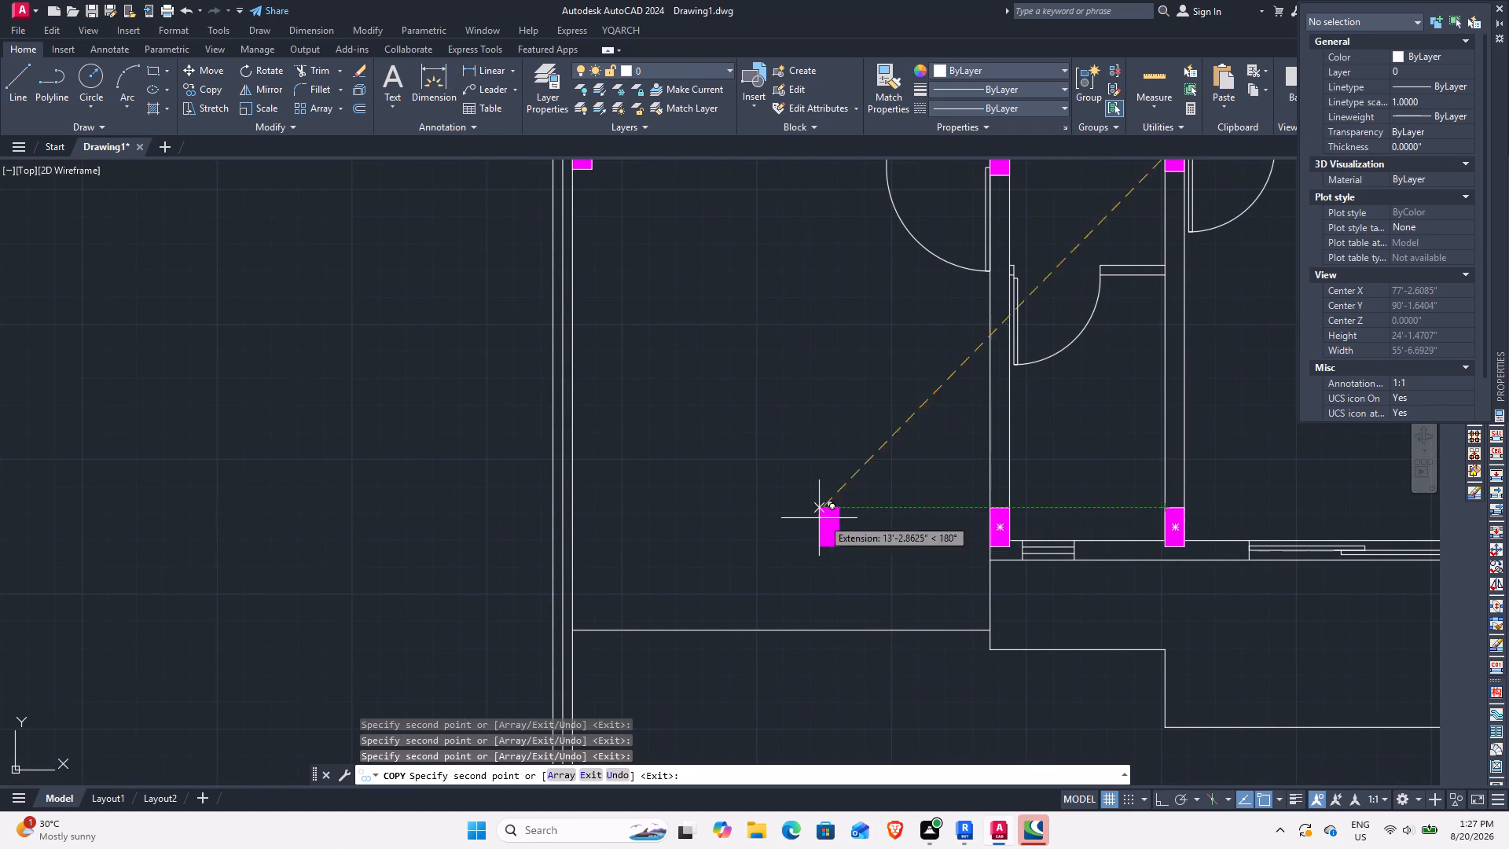
{"action": "left_click", "coordinate": [571, 516]}
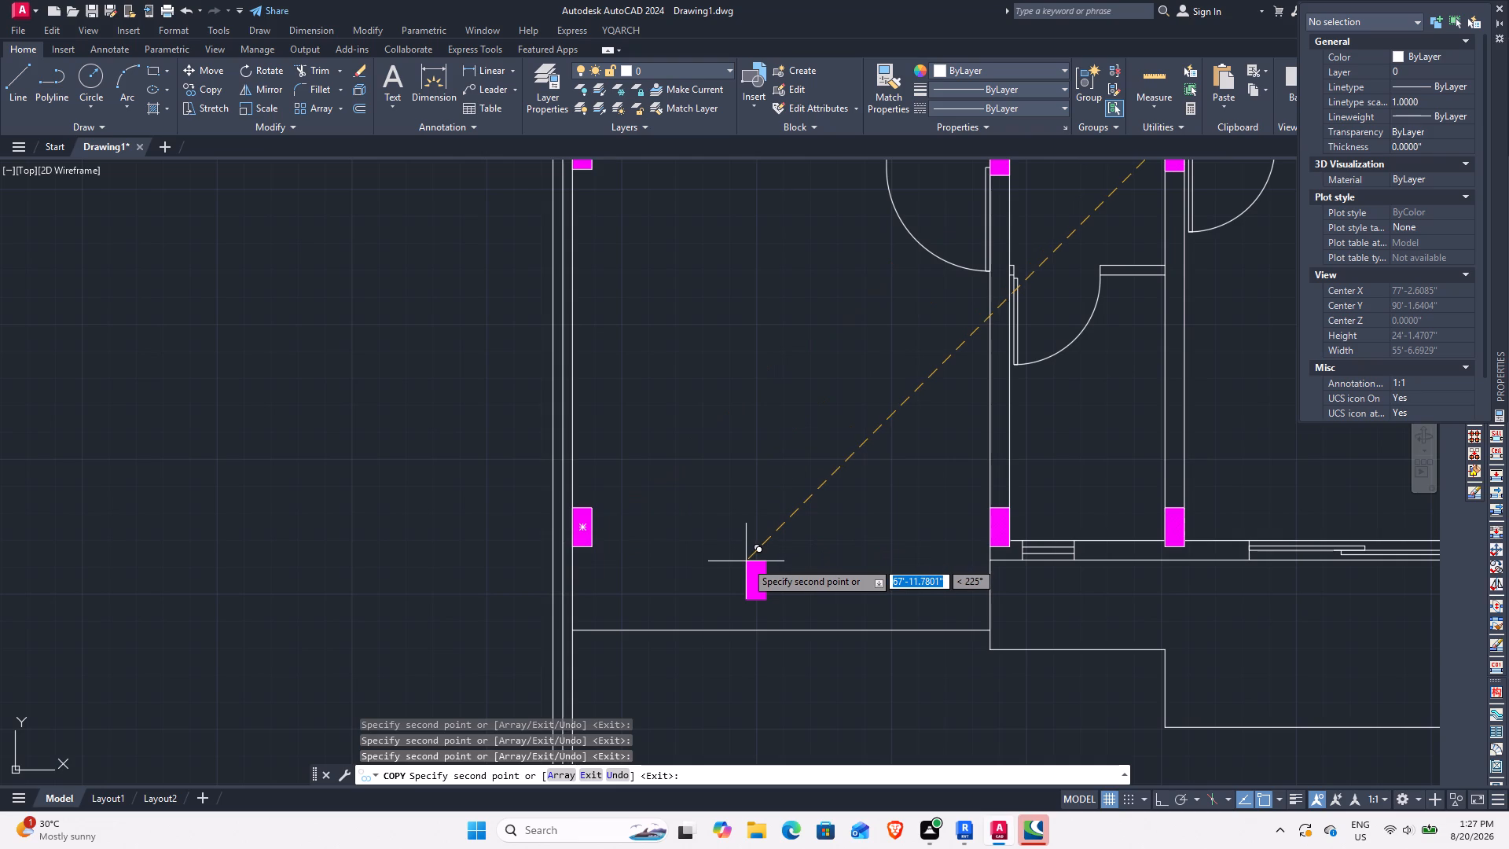
{"action": "key", "text": "Escape"}
Copy the small square column to both ends of the rear-left room's thin partition, at the lower wall and the rear window wall.
{"action": "scroll", "coordinate": [745, 556], "scroll_direction": "down", "scroll_amount": 4}
{"action": "scroll", "coordinate": [969, 380], "scroll_direction": "up", "scroll_amount": 3}
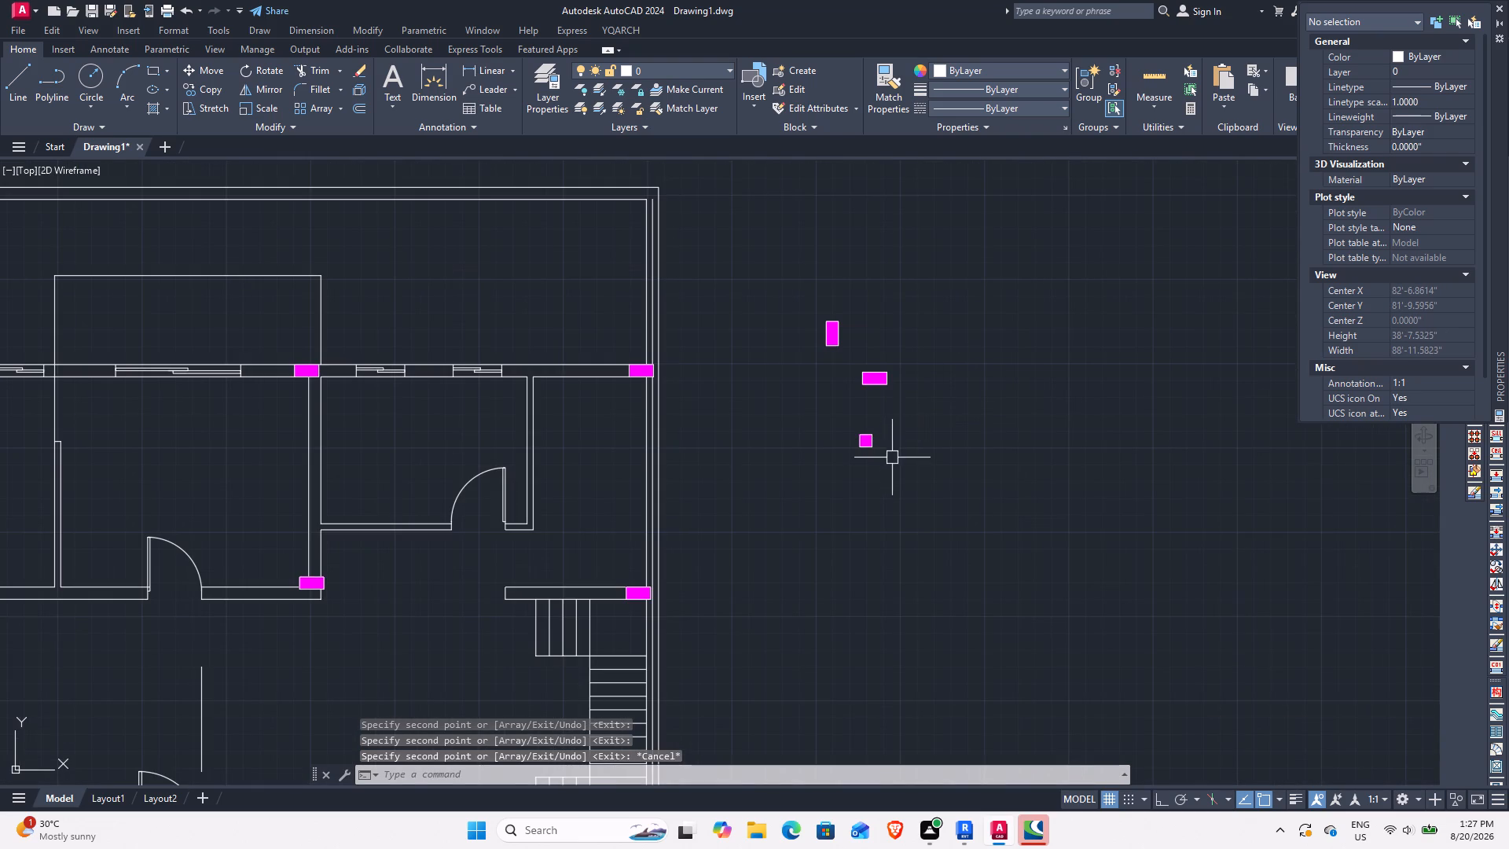
{"action": "left_click", "coordinate": [892, 461]}
{"action": "left_click", "coordinate": [858, 424]}
{"action": "left_click", "coordinate": [209, 86]}
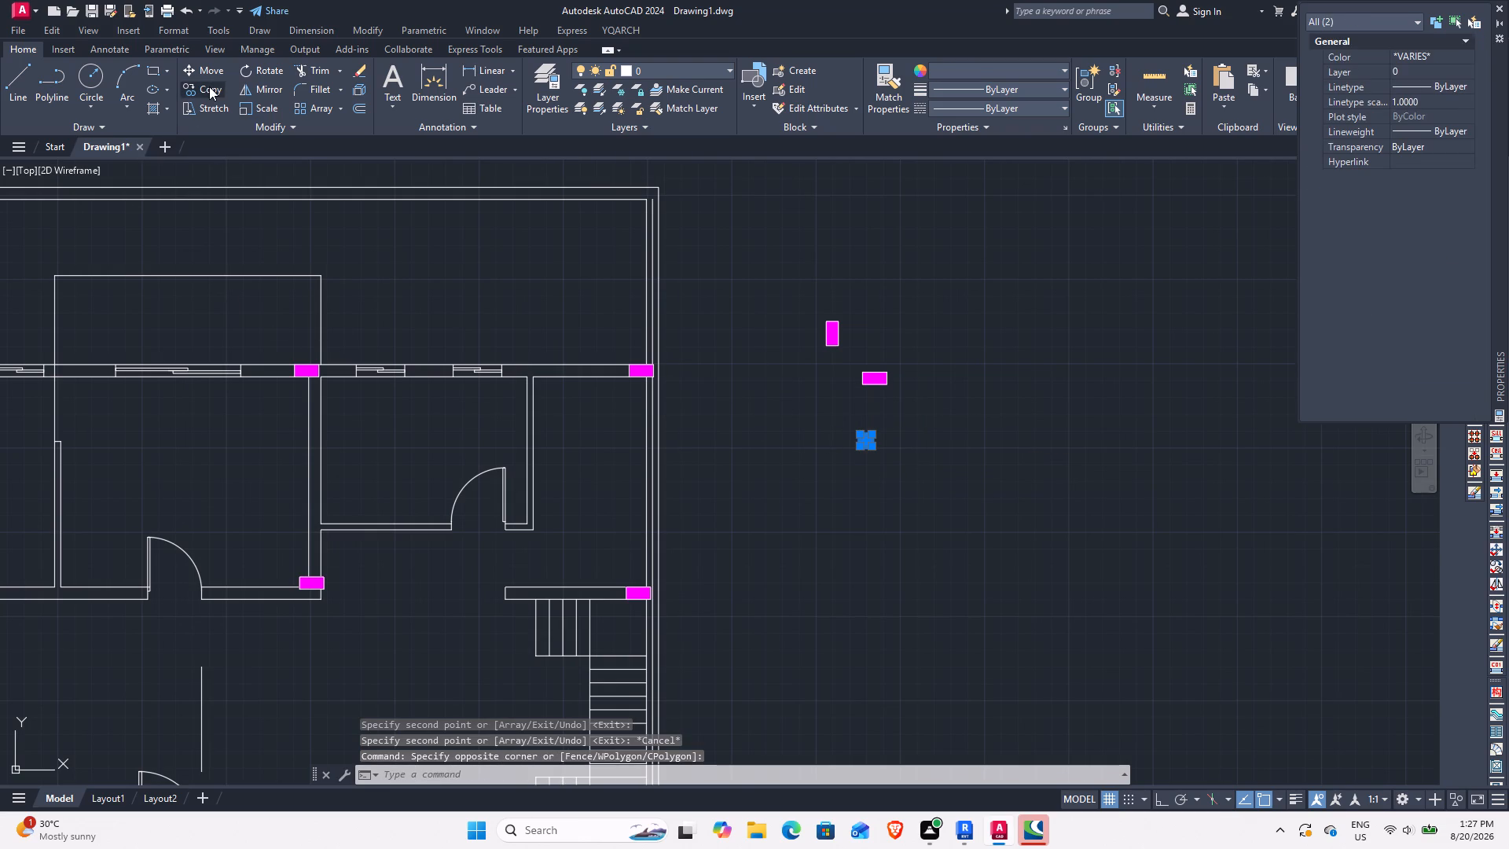
{"action": "left_click", "coordinate": [858, 428]}
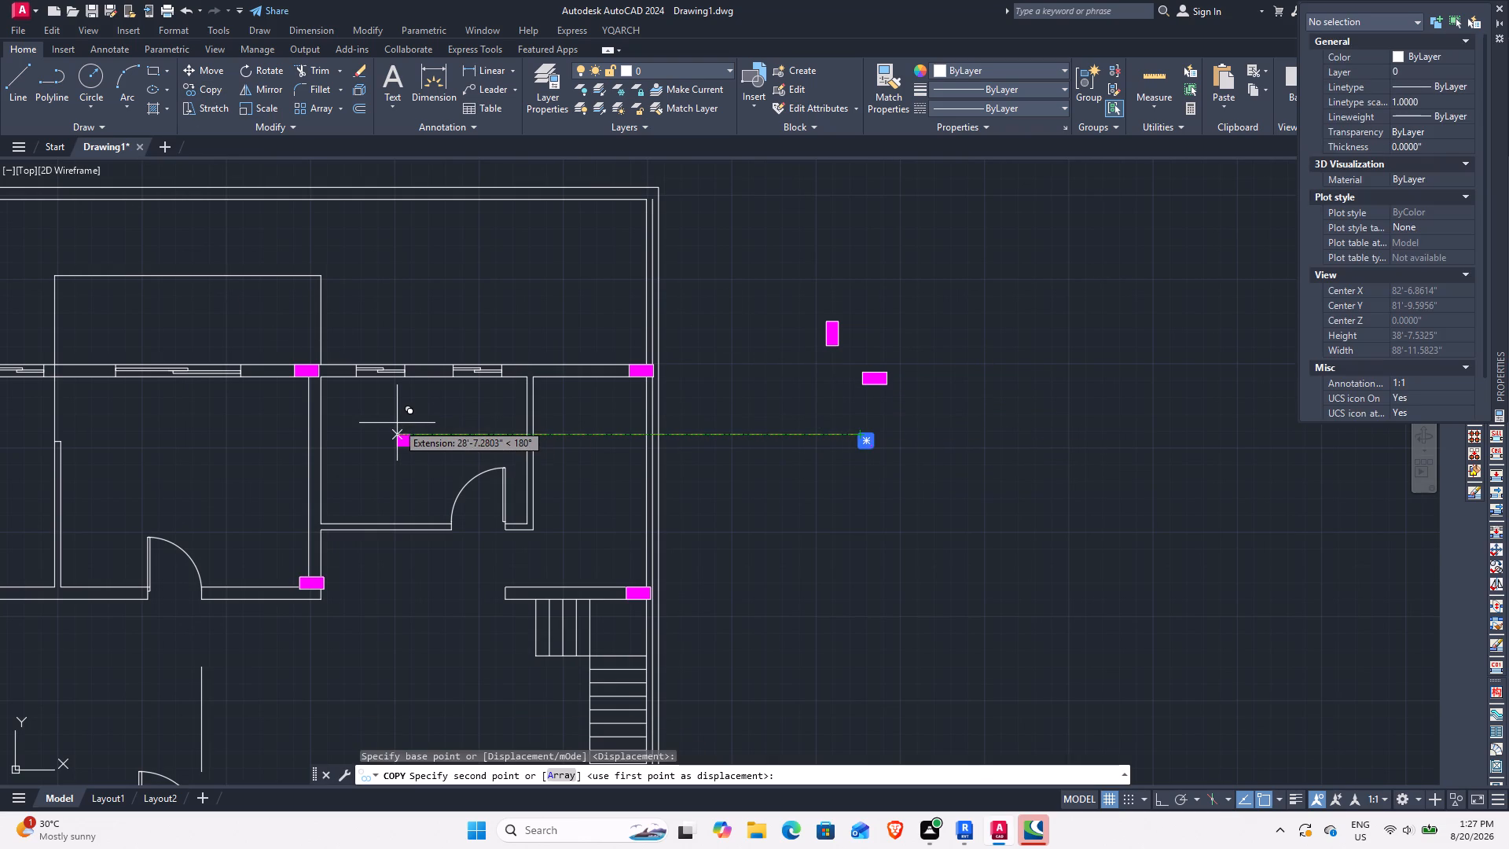
{"action": "middle_click_drag", "start_coordinate": [359, 440], "coordinate": [811, 364]}
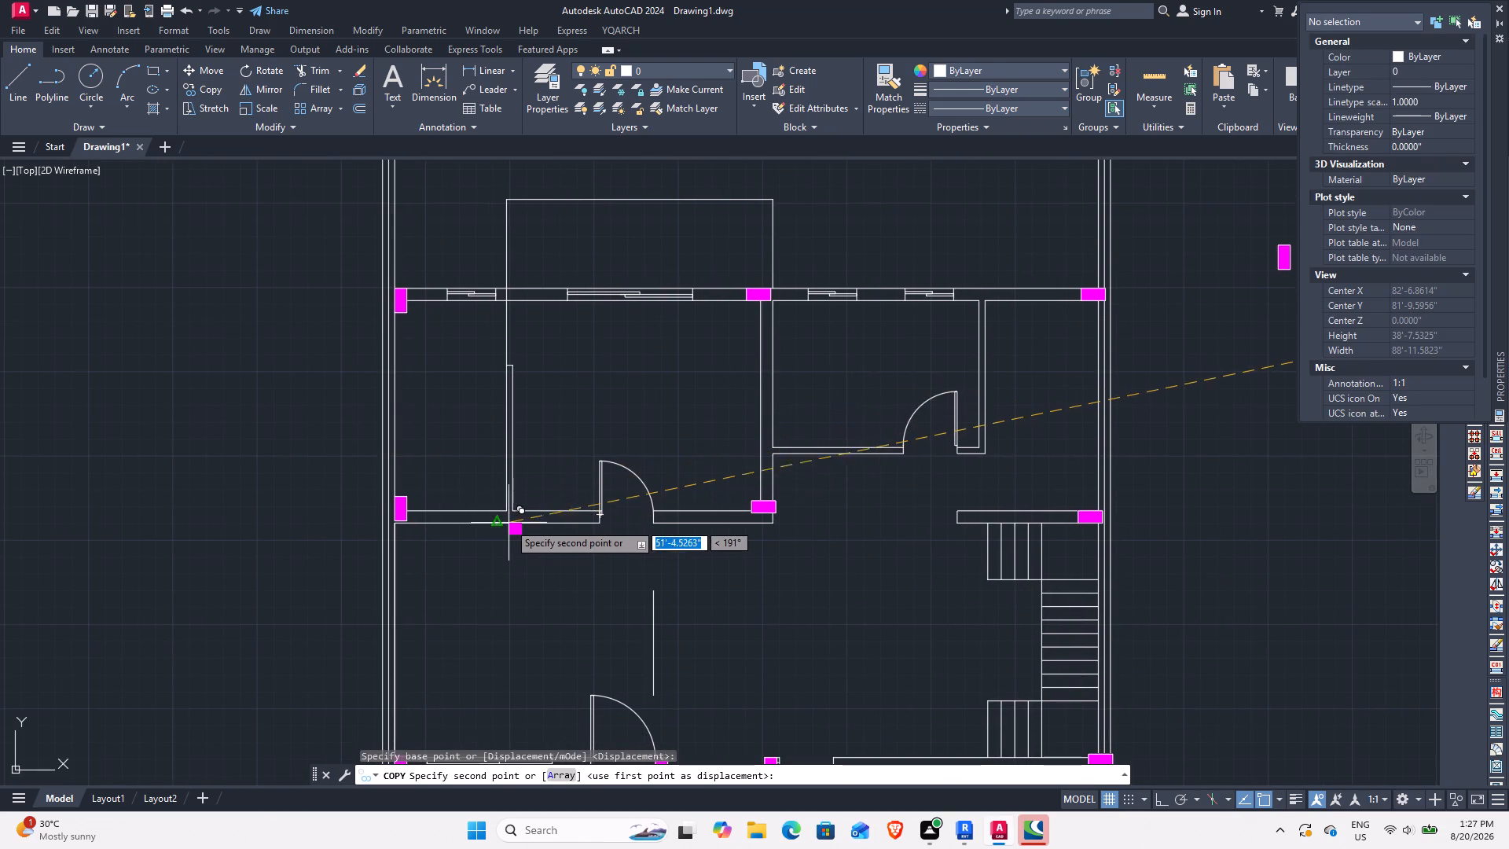
{"action": "left_click", "coordinate": [506, 519]}
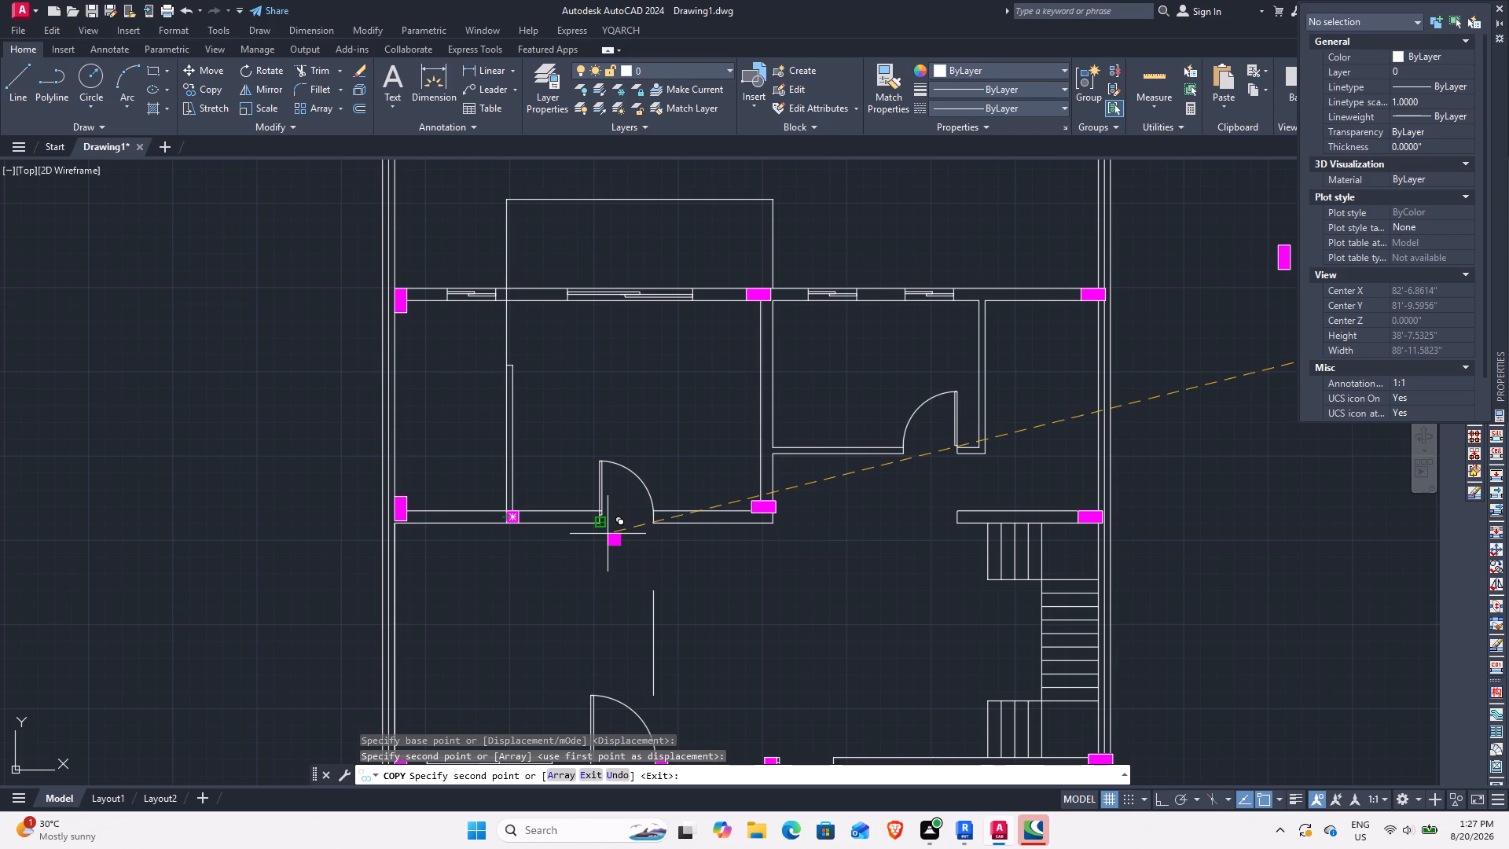
{"action": "scroll", "coordinate": [490, 270], "scroll_direction": "up", "scroll_amount": 2}
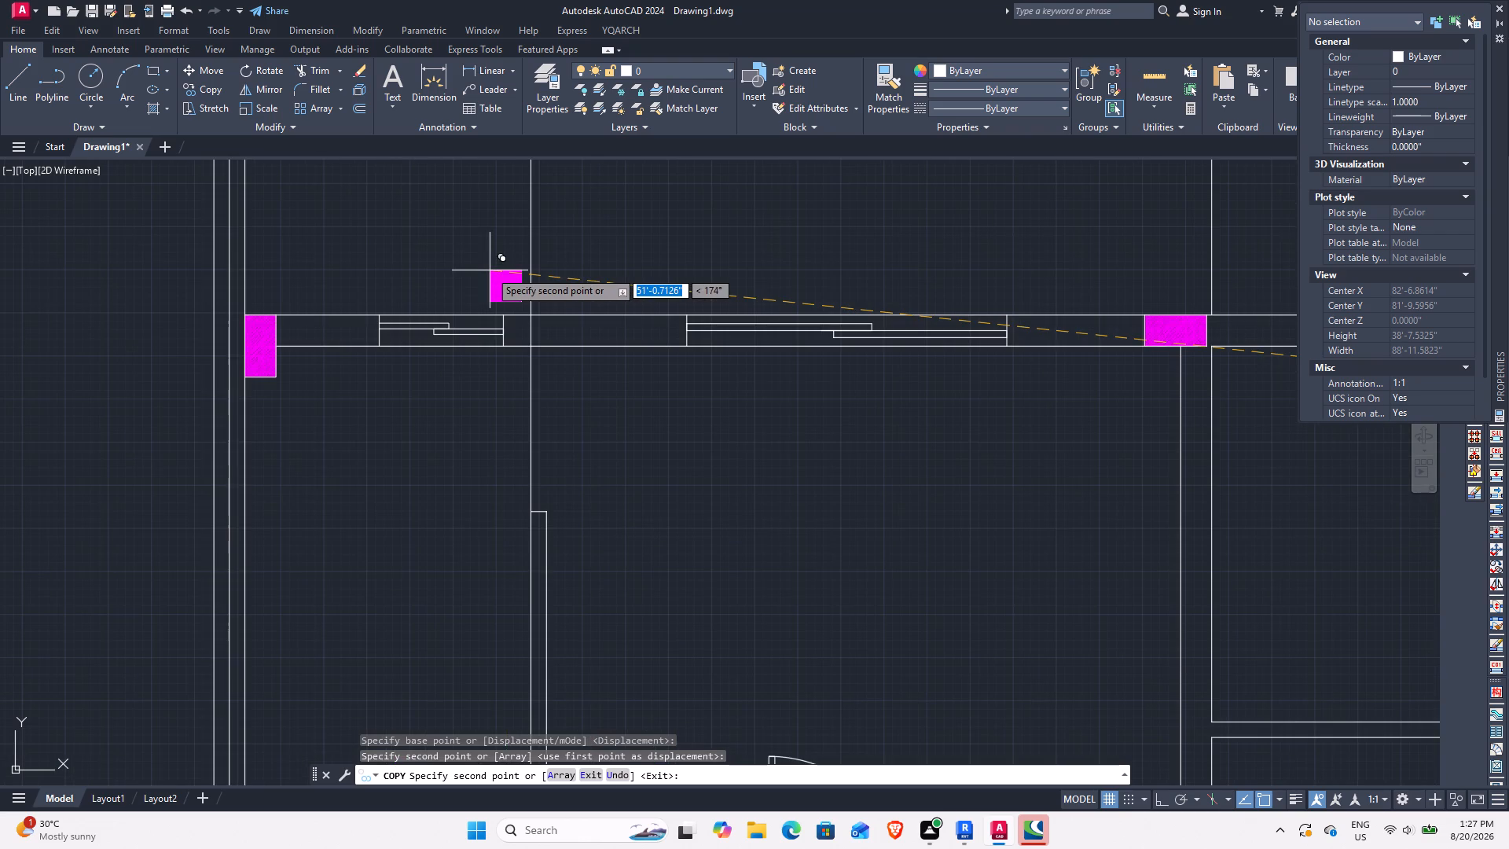
{"action": "left_click", "coordinate": [531, 315]}
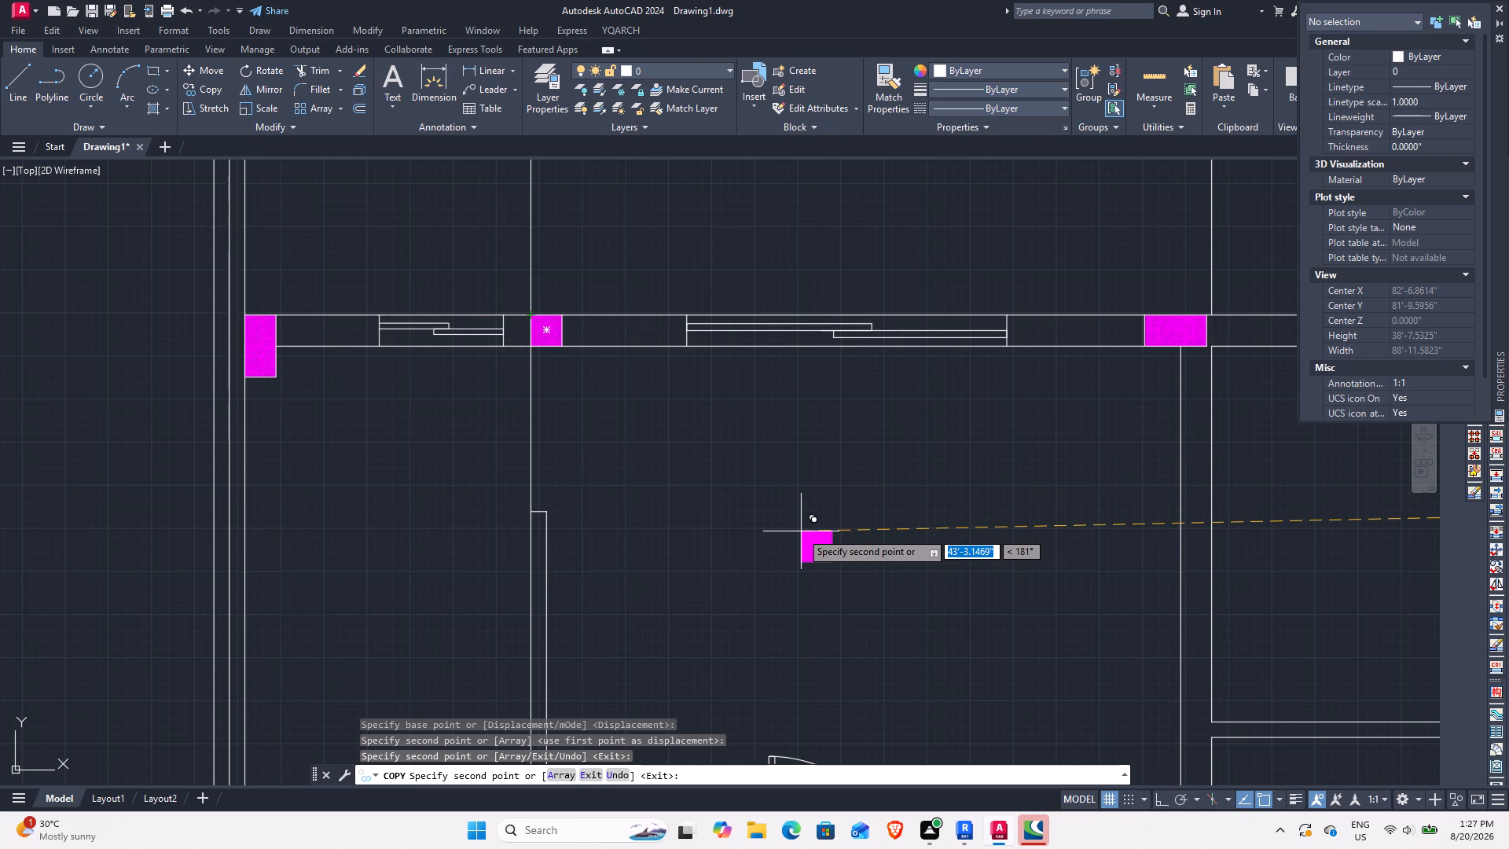
{"action": "key", "text": "Escape"}
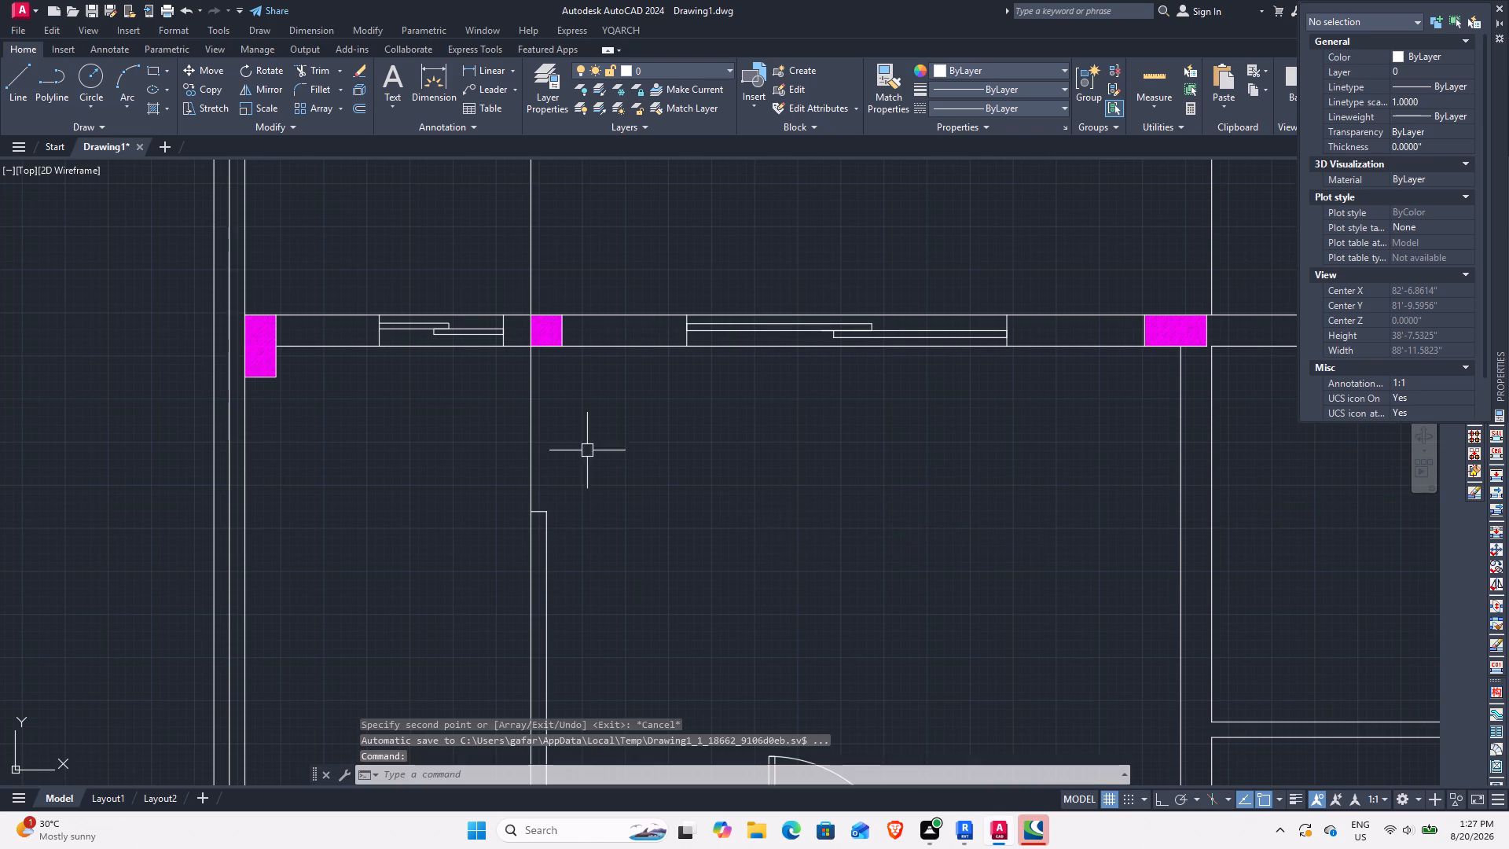
Move the upright column at the rear window wall's left end 4.5" left, aligning its corner with the outer wall's middle line.
{"action": "middle_click_drag", "start_coordinate": [413, 399], "coordinate": [613, 470]}
{"action": "scroll", "coordinate": [453, 403], "scroll_direction": "up", "scroll_amount": 3}
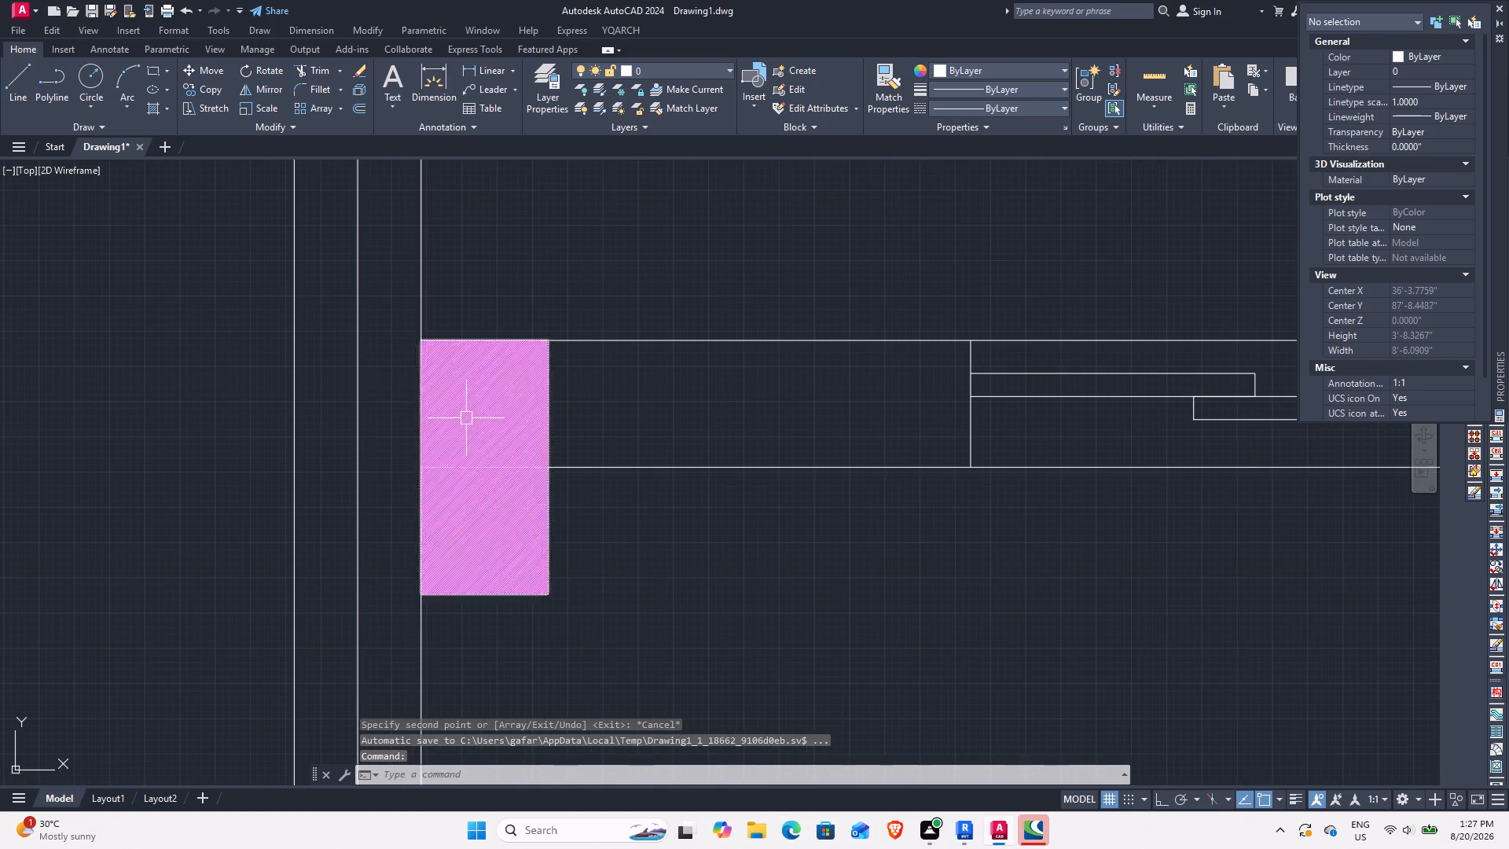
{"action": "left_click_drag", "start_coordinate": [589, 594], "coordinate": [576, 583]}
{"action": "left_click", "coordinate": [543, 537]}
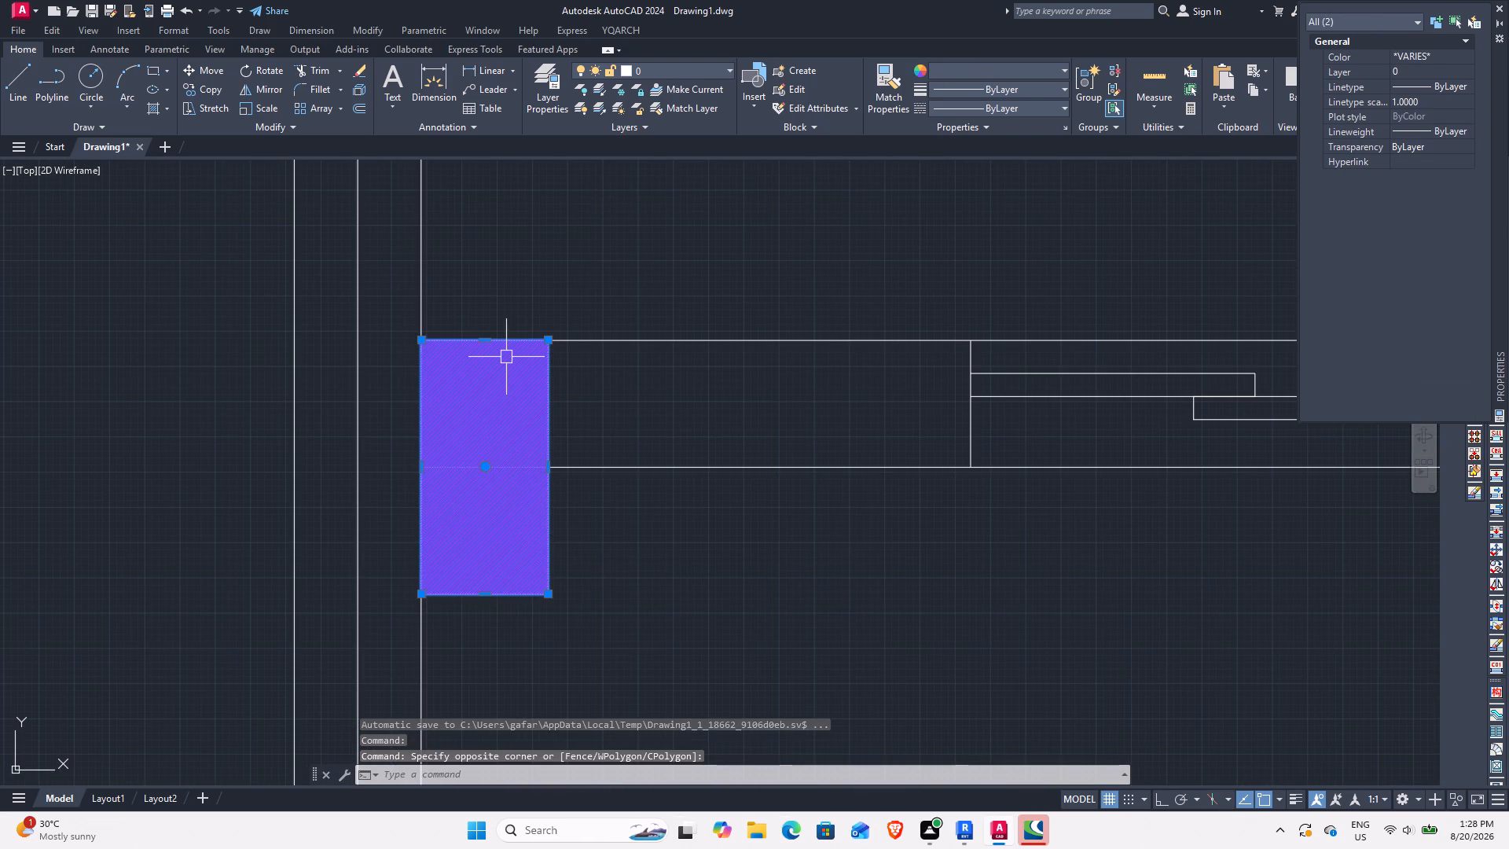
{"action": "type", "text": "M"}
{"action": "key", "text": "space"}
{"action": "left_click", "coordinate": [421, 344]}
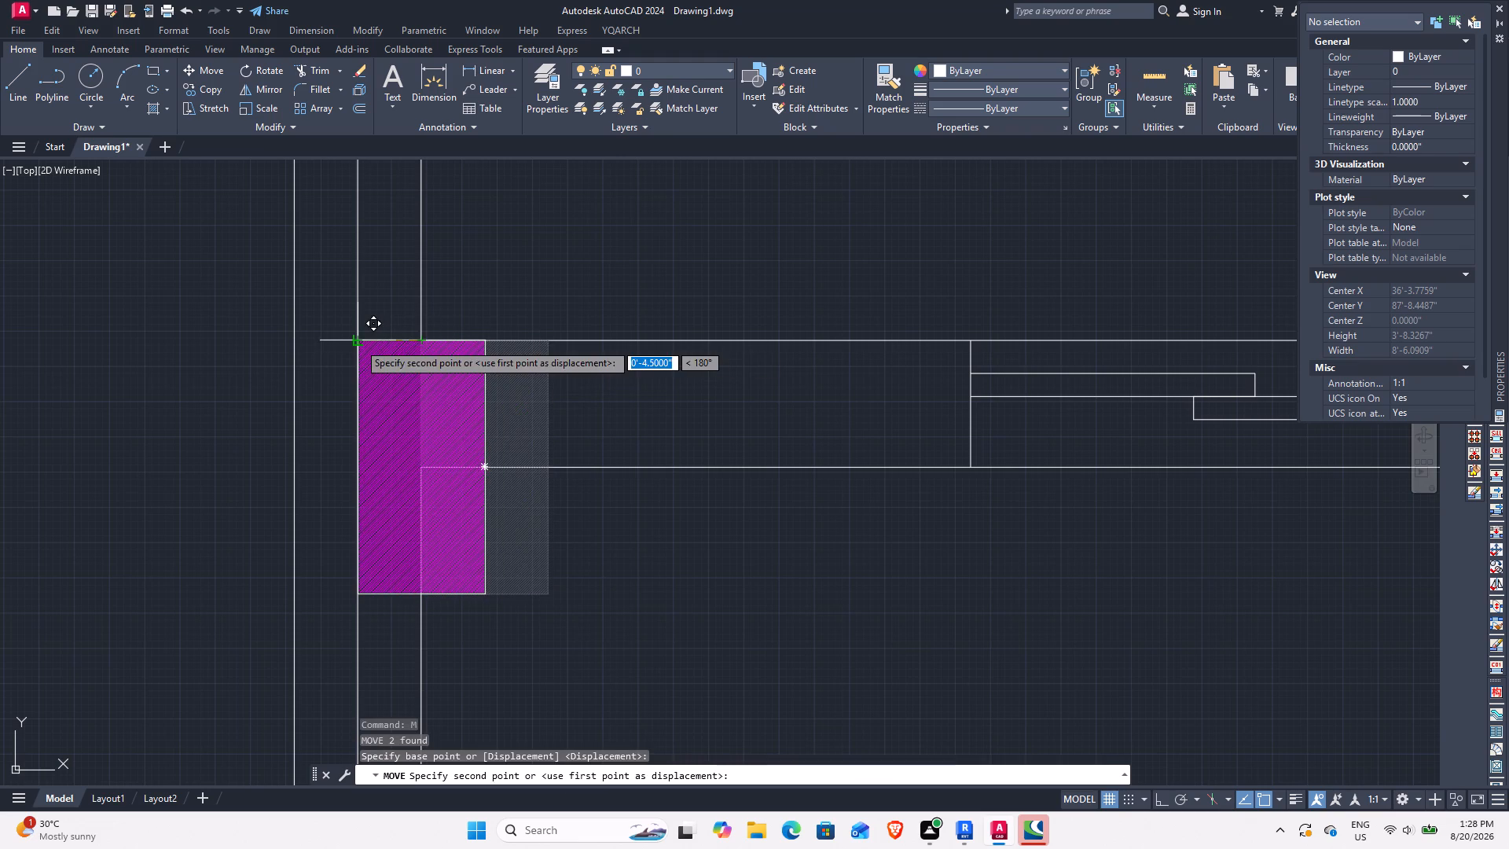
{"action": "left_click", "coordinate": [358, 343]}
{"action": "key", "text": "Escape"}
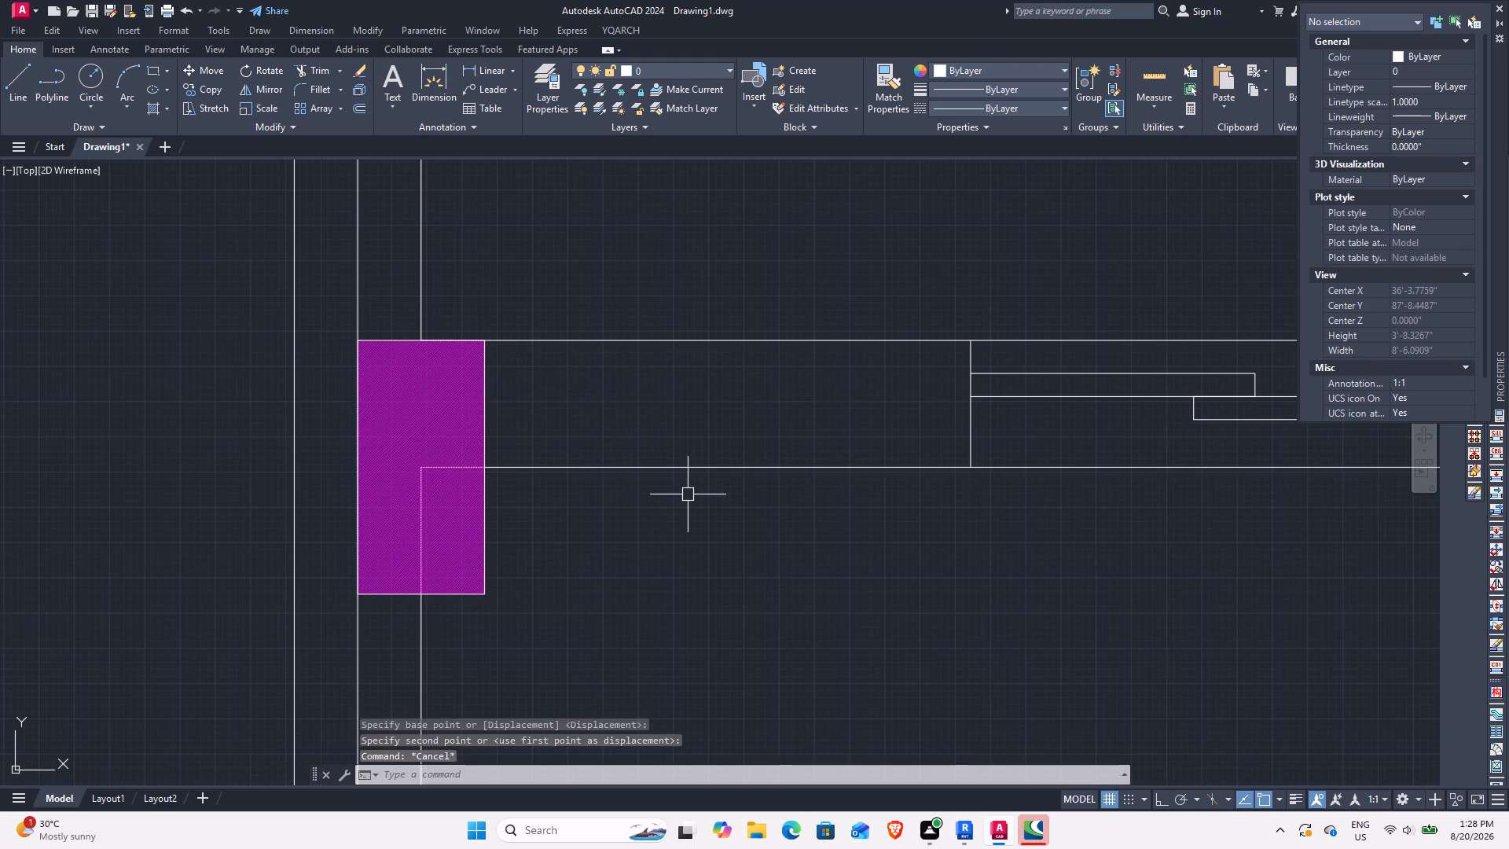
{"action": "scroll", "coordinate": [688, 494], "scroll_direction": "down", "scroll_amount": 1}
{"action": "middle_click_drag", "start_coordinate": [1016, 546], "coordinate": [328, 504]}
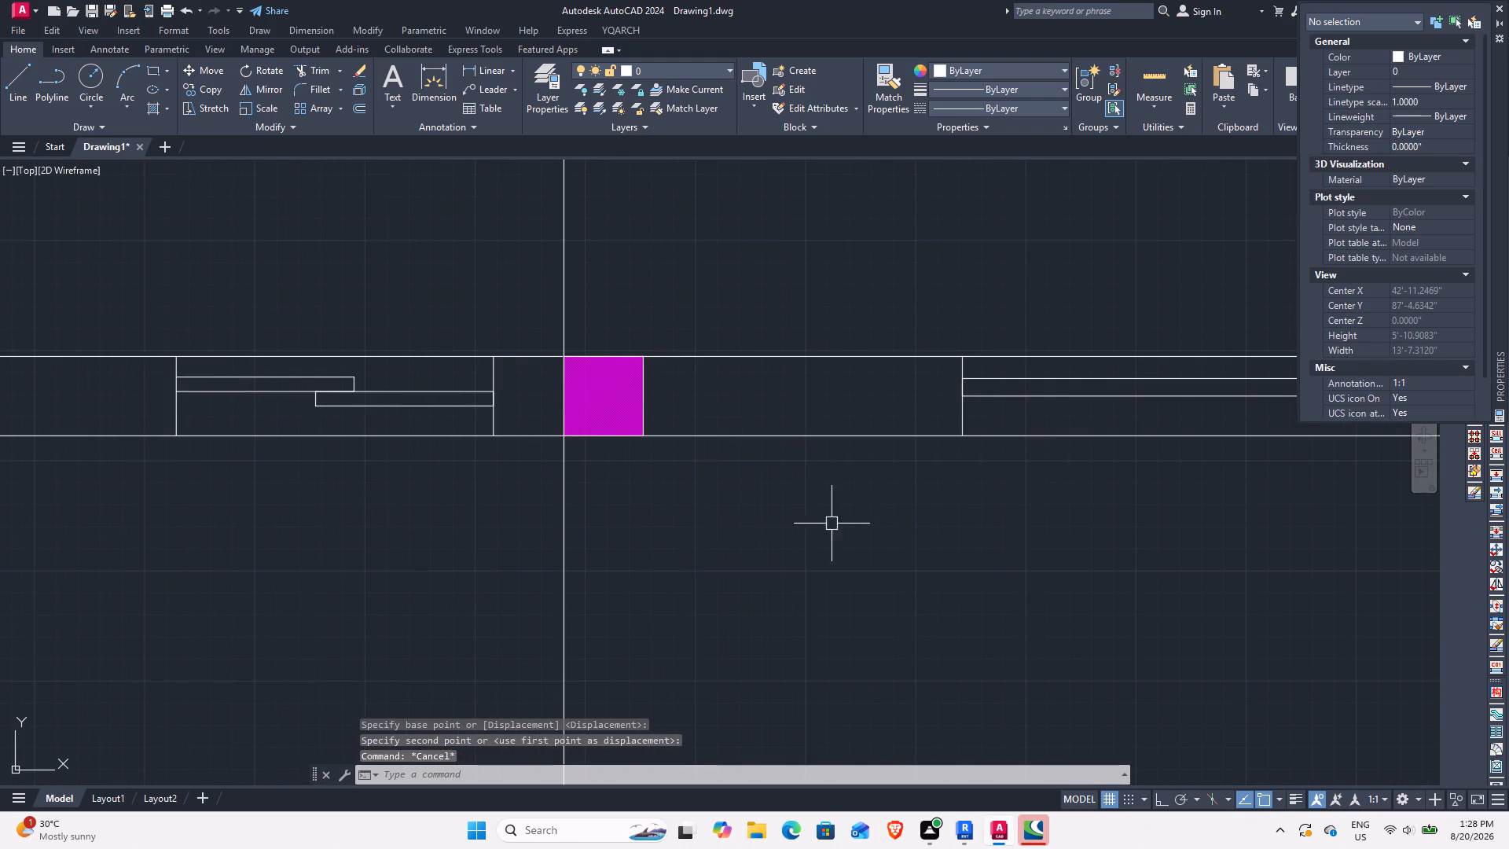
Move the horizontal column at the rear window wall's middle junction right, aligning its lower-left corner with the crossing wall's left face.
{"action": "middle_click_drag", "start_coordinate": [865, 524], "coordinate": [182, 536]}
{"action": "scroll", "coordinate": [374, 534], "scroll_direction": "down", "scroll_amount": 3}
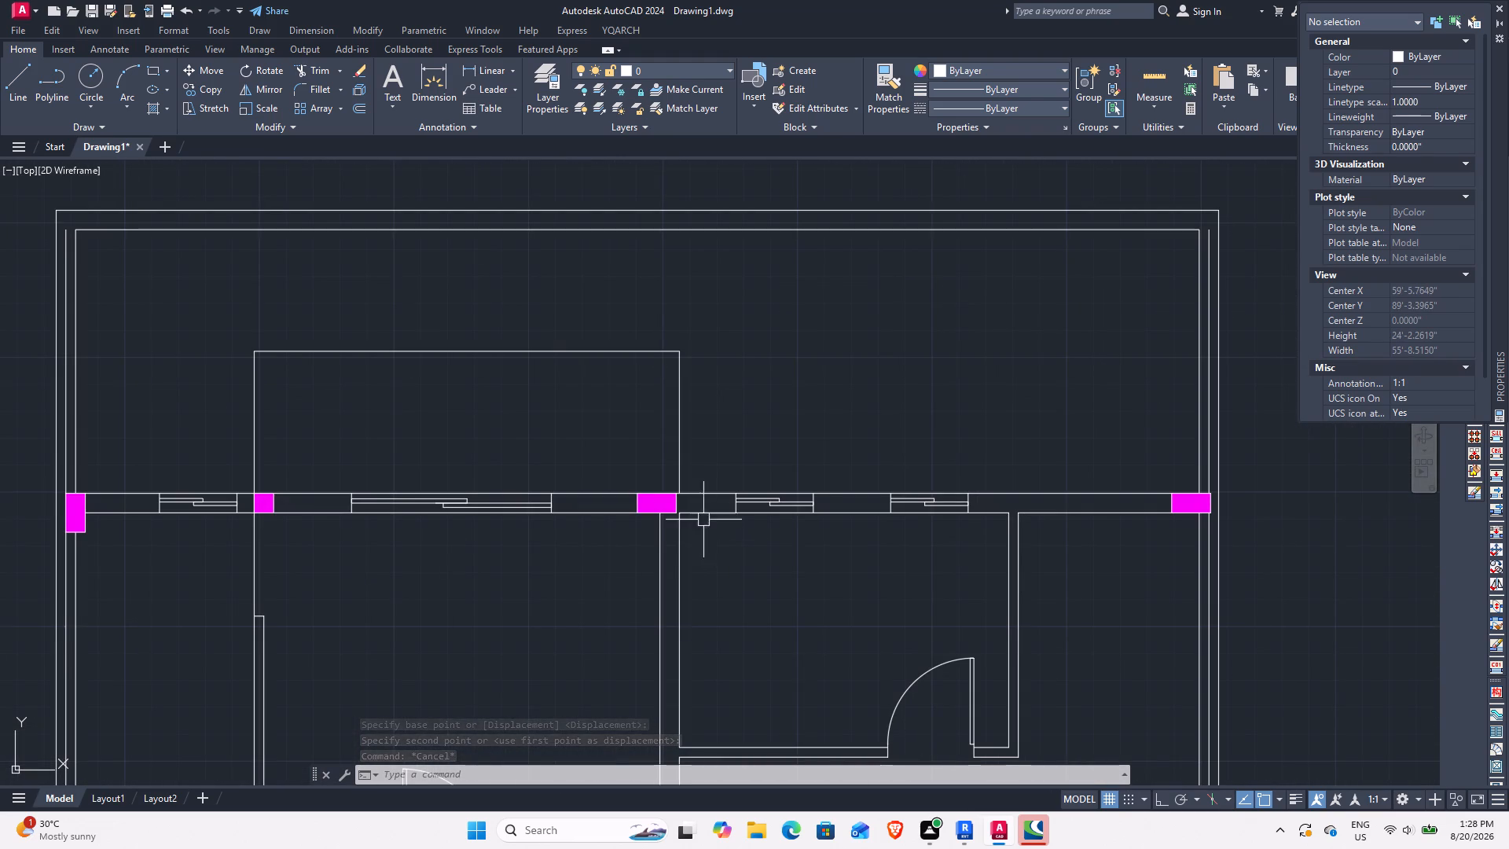
{"action": "scroll", "coordinate": [646, 521], "scroll_direction": "up", "scroll_amount": 3}
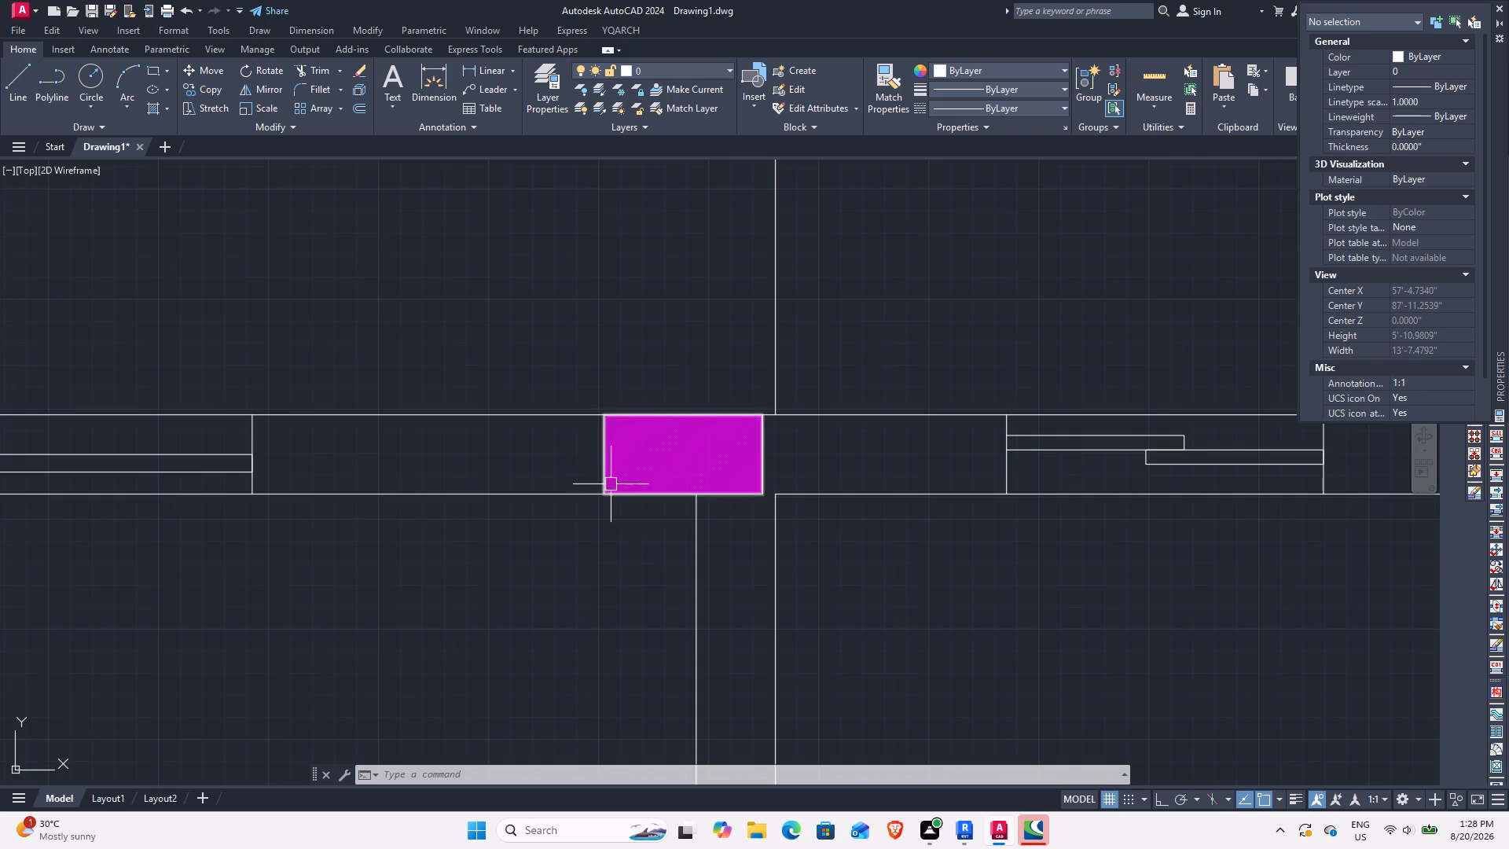
{"action": "left_click_drag", "start_coordinate": [793, 474], "coordinate": [784, 472]}
{"action": "left_click", "coordinate": [730, 460]}
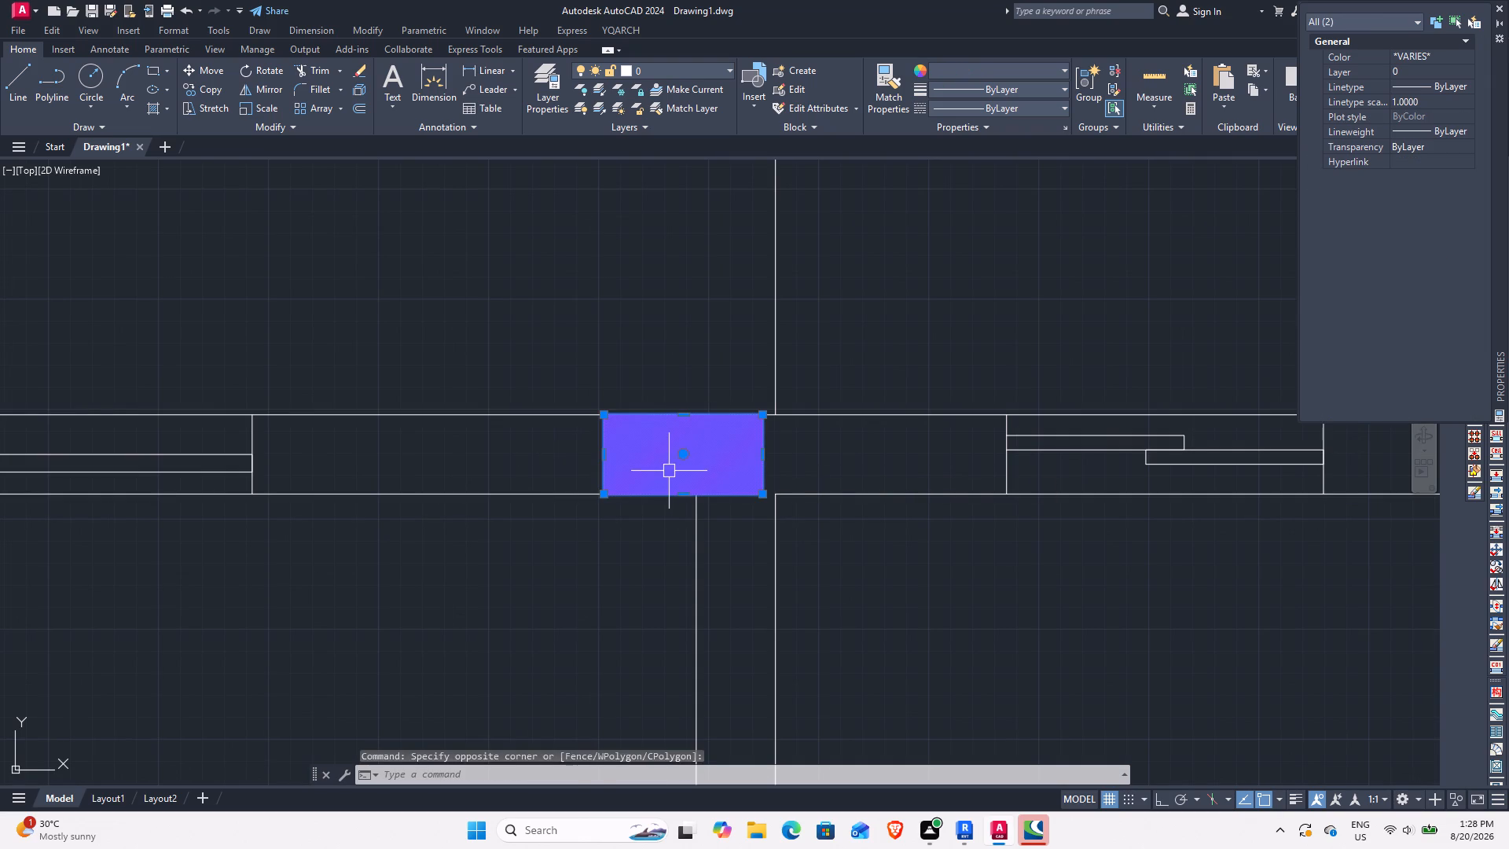
{"action": "type", "text": "M"}
{"action": "key", "text": "space"}
{"action": "left_click", "coordinate": [600, 496]}
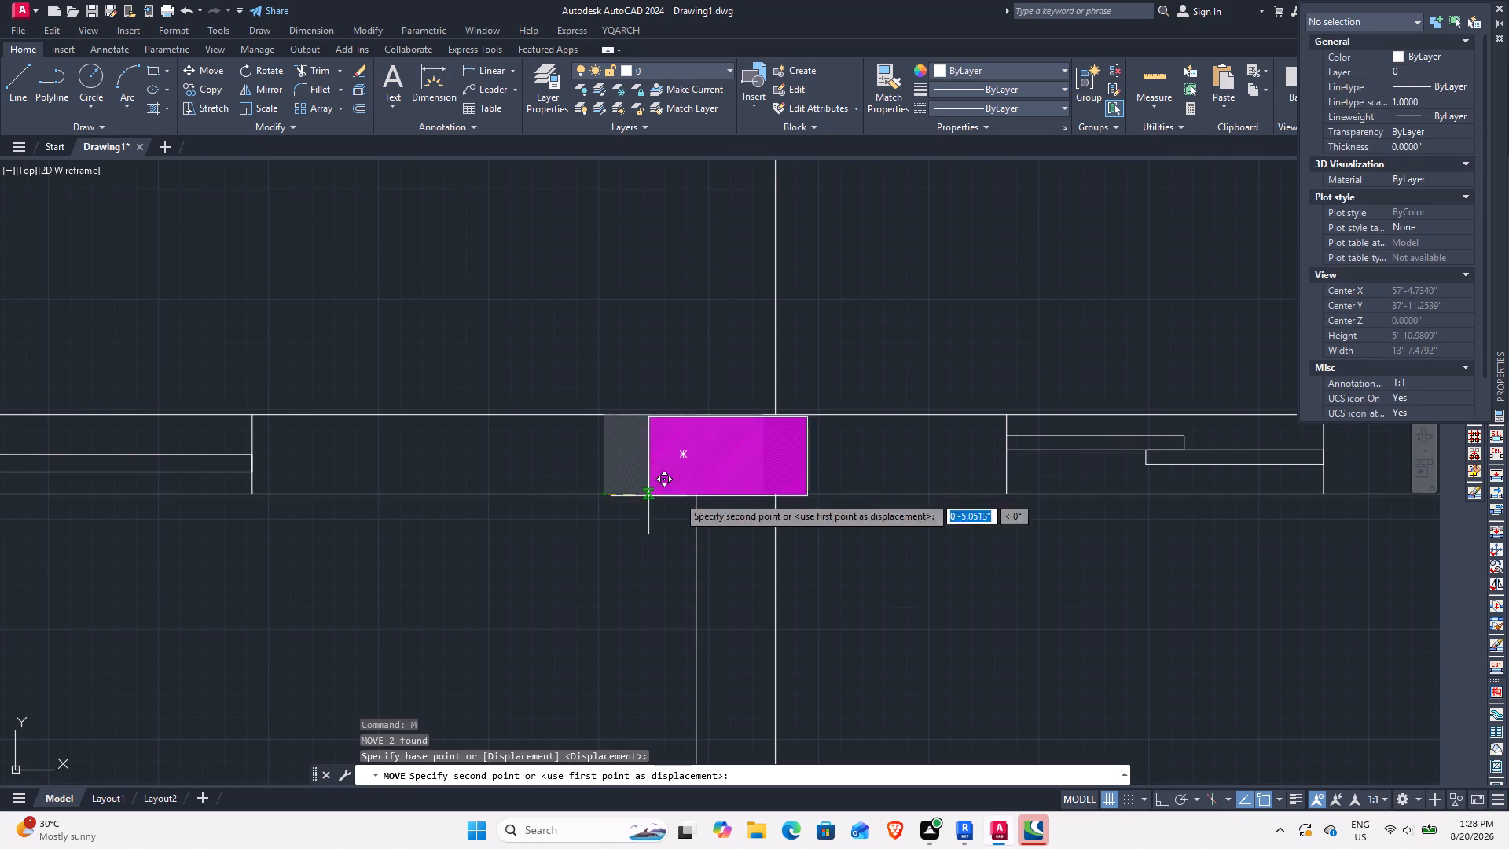
{"action": "left_click", "coordinate": [699, 496]}
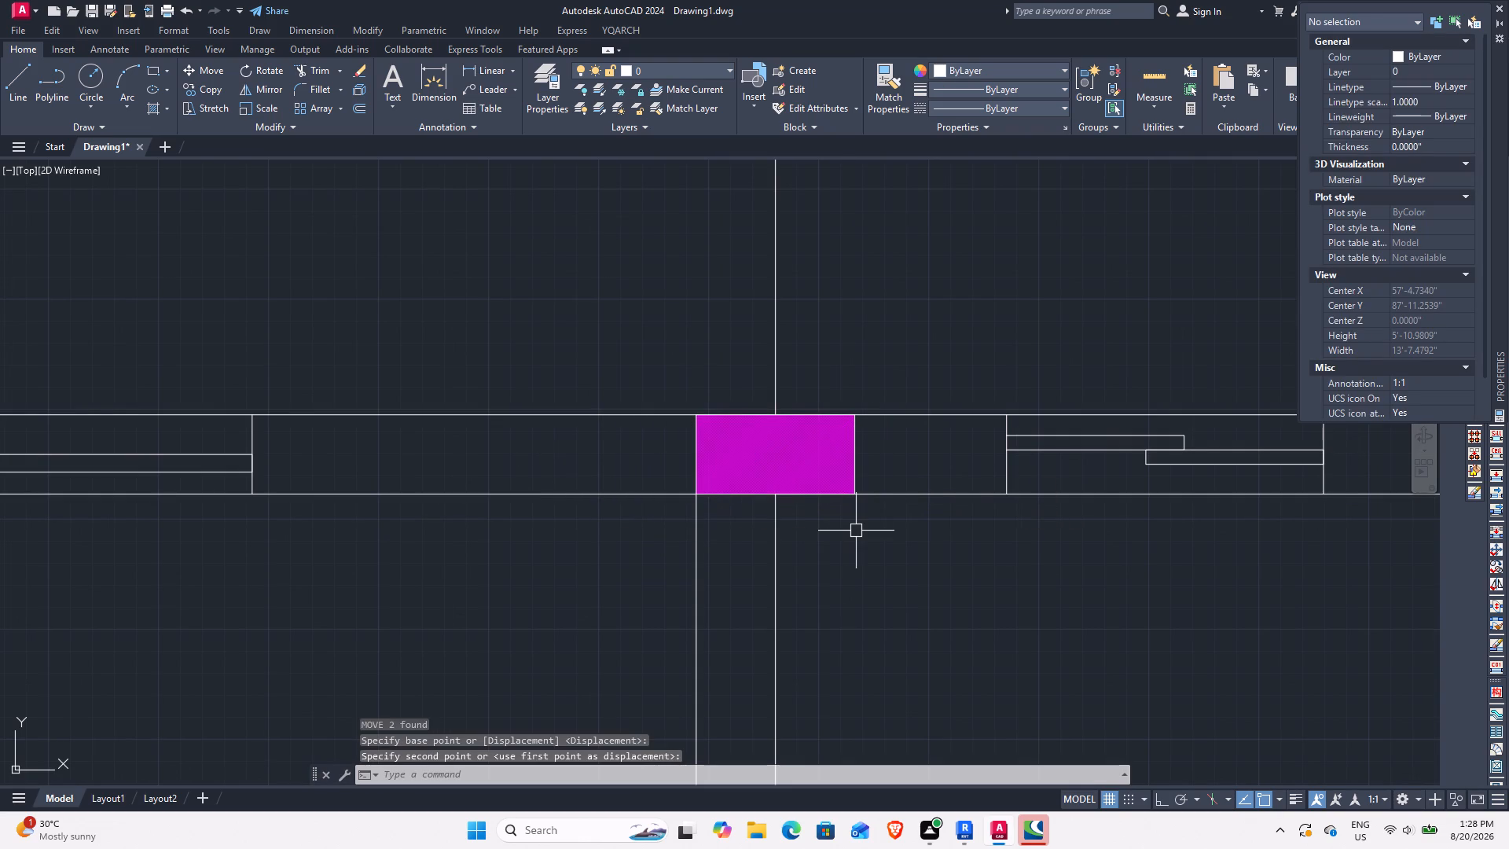
Move the horizontal column at the rear window wall's right end left, aligning its lower-right corner with the outer wall's middle line.
{"action": "scroll", "coordinate": [857, 531], "scroll_direction": "down", "scroll_amount": 1}
{"action": "middle_click_drag", "start_coordinate": [1007, 558], "coordinate": [362, 552]}
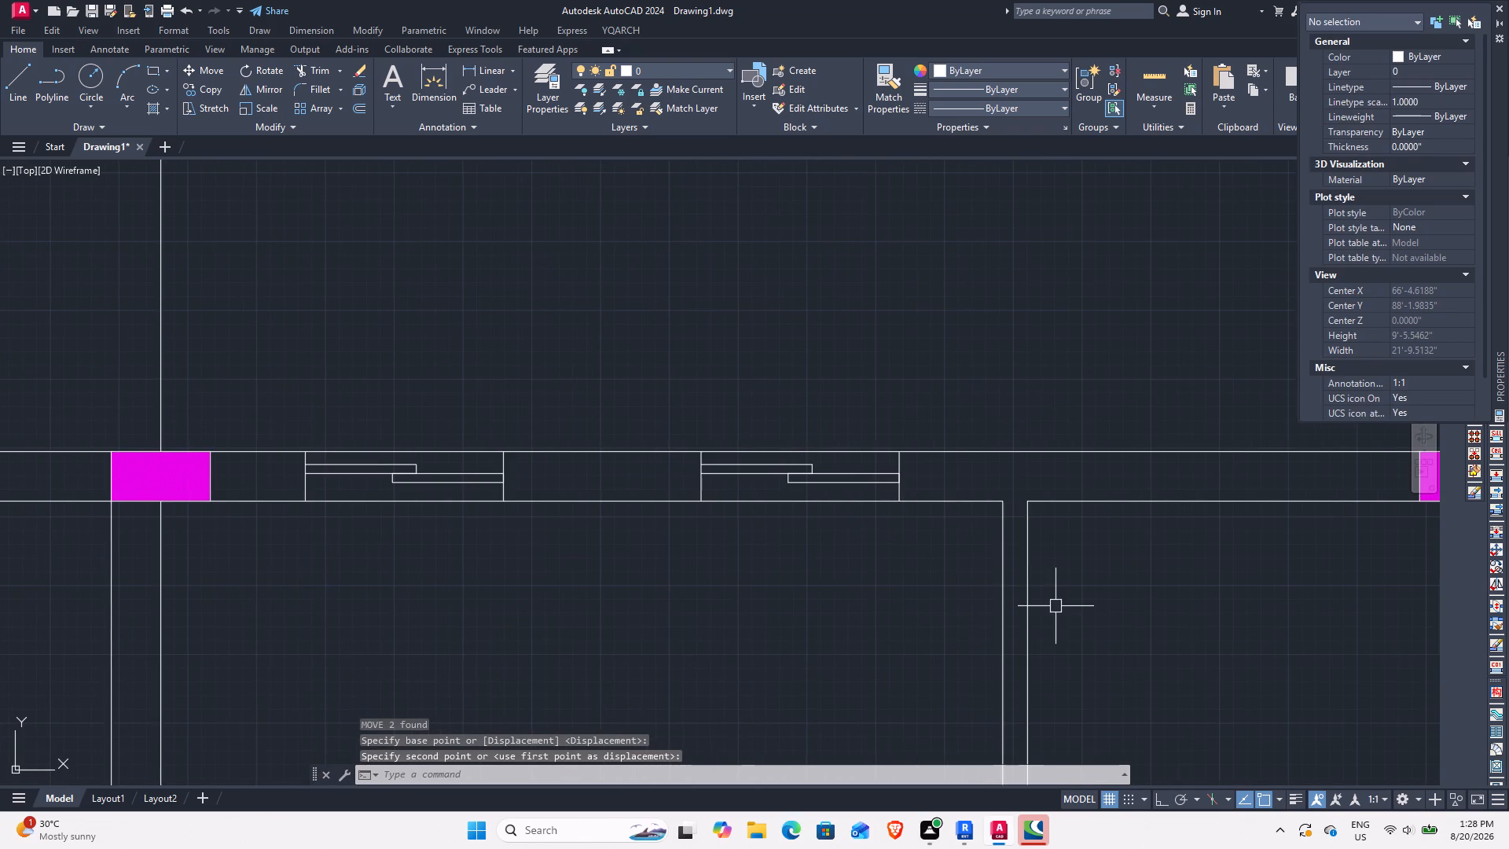
{"action": "middle_click_drag", "start_coordinate": [1056, 606], "coordinate": [407, 591]}
{"action": "scroll", "coordinate": [747, 510], "scroll_direction": "up", "scroll_amount": 2}
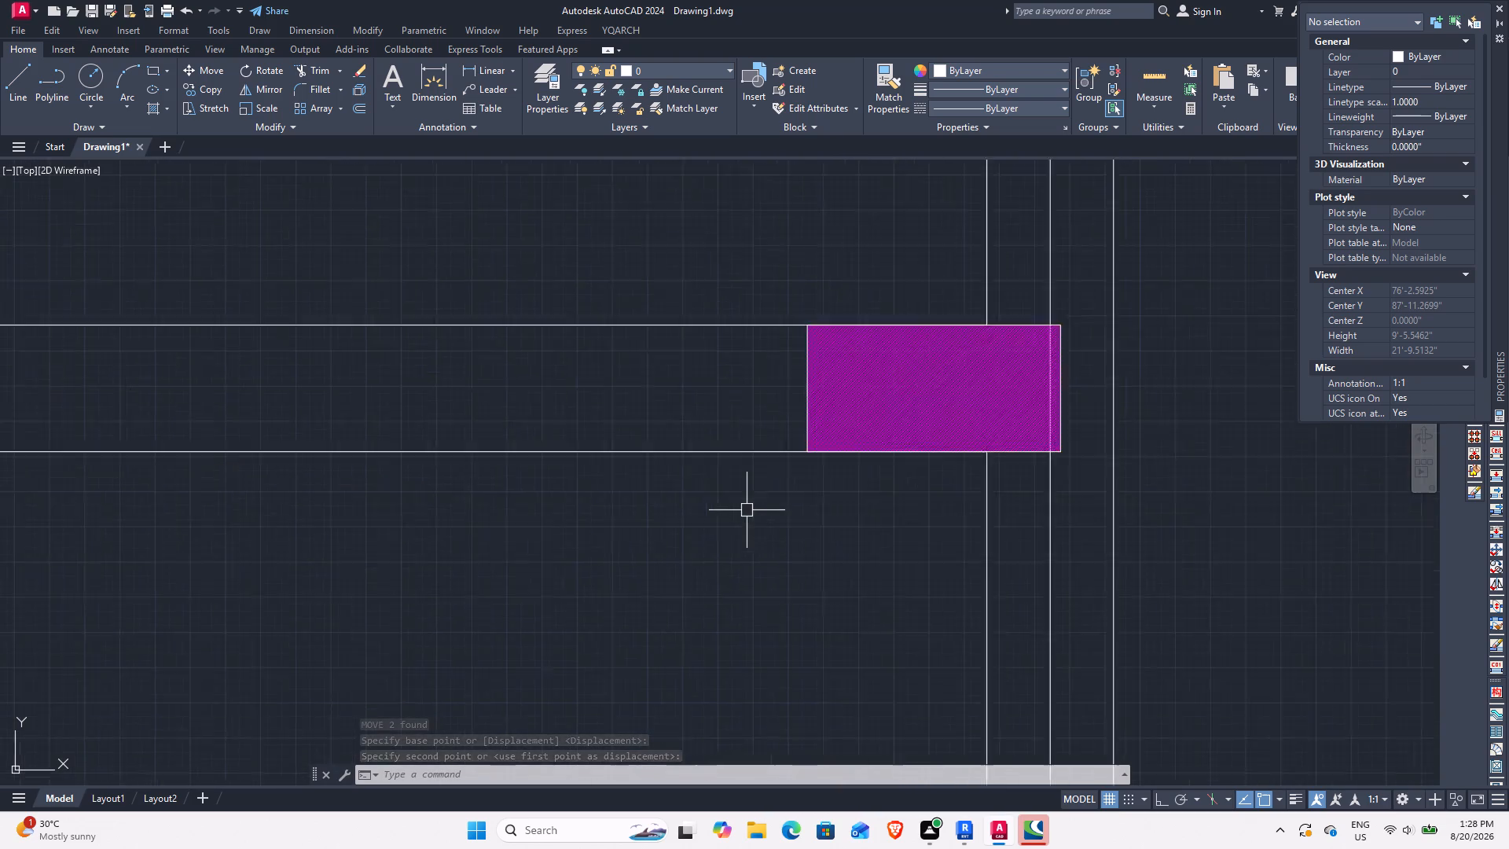
{"action": "scroll", "coordinate": [747, 510], "scroll_direction": "up", "scroll_amount": 1}
{"action": "left_click", "coordinate": [1201, 476]}
{"action": "left_click", "coordinate": [1180, 385]}
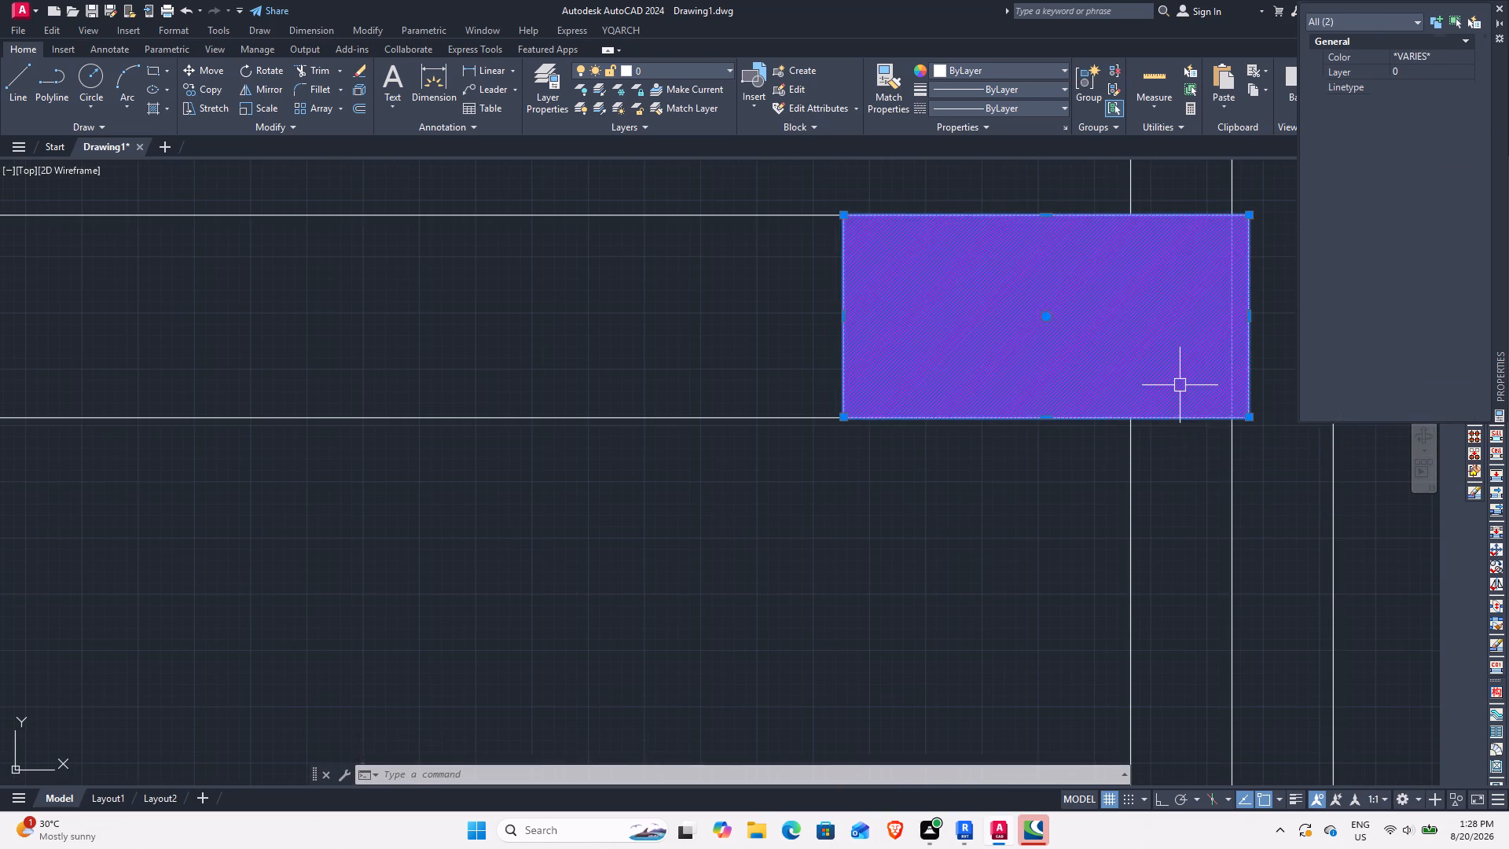
{"action": "middle_click_drag", "start_coordinate": [1132, 377], "coordinate": [748, 492]}
{"action": "type", "text": "M"}
{"action": "key", "text": "space"}
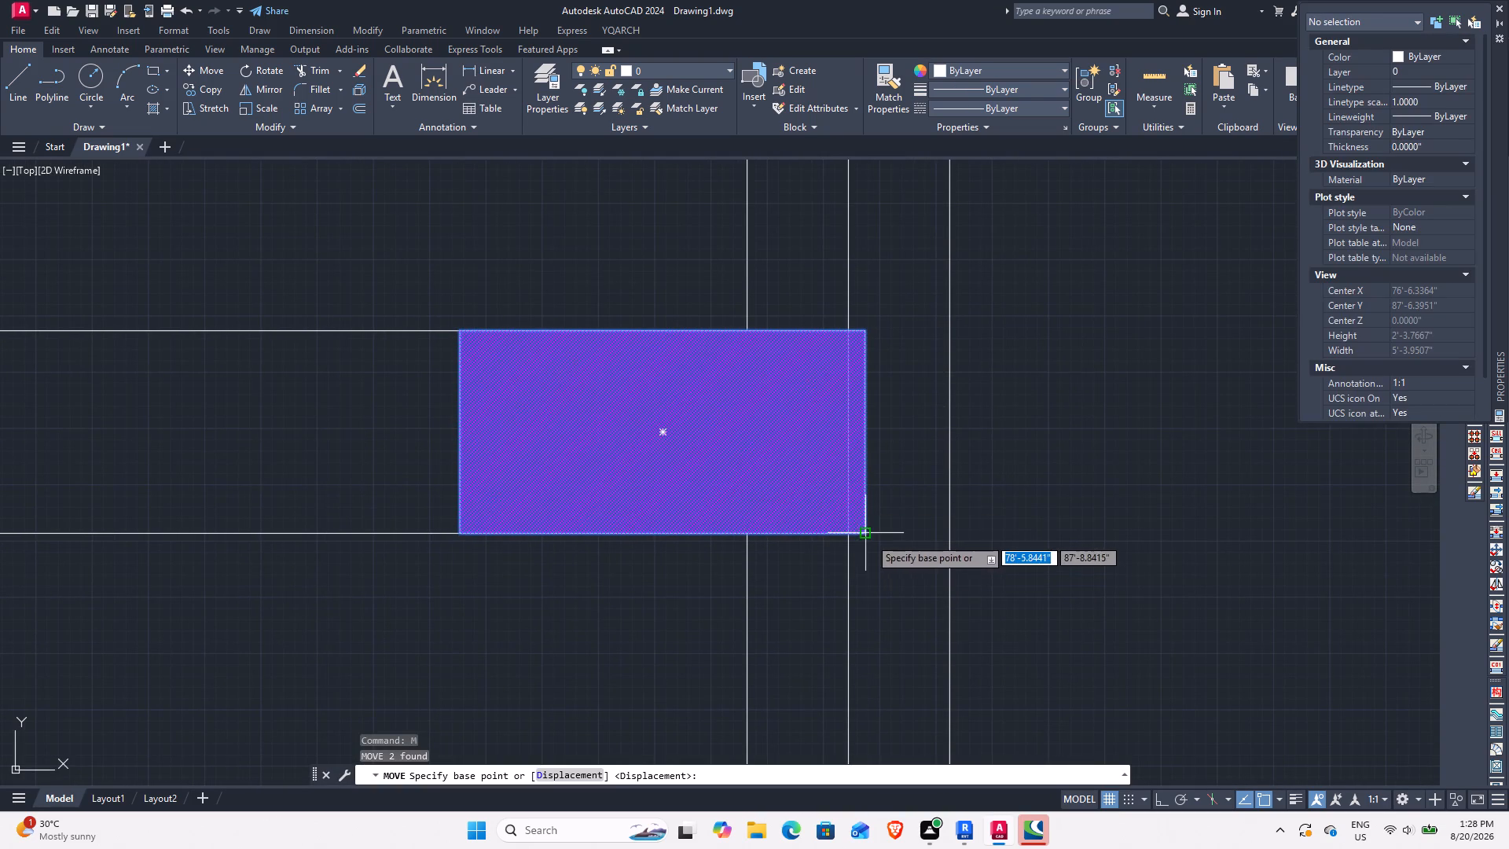
{"action": "left_click", "coordinate": [869, 538]}
{"action": "left_click", "coordinate": [848, 537]}
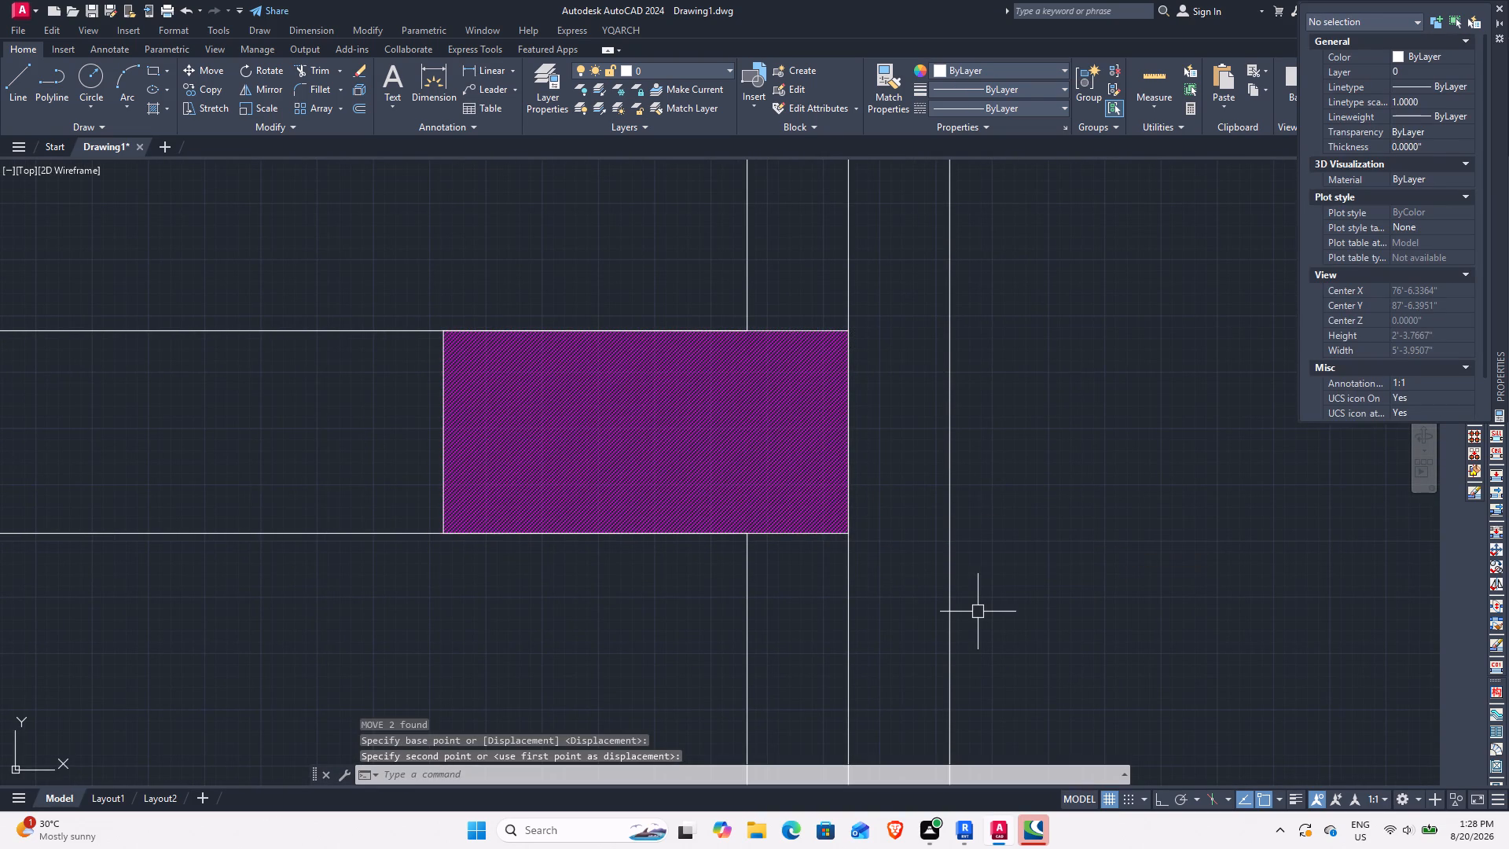
{"action": "key", "text": "Escape"}
Move the horizontal column at the middle wall's lower end so its lower-right corner sits on the outer corner of the wall junction.
{"action": "scroll", "coordinate": [977, 612], "scroll_direction": "down", "scroll_amount": 3}
{"action": "middle_click_drag", "start_coordinate": [774, 619], "coordinate": [901, 377]}
{"action": "scroll", "coordinate": [838, 517], "scroll_direction": "down", "scroll_amount": 2}
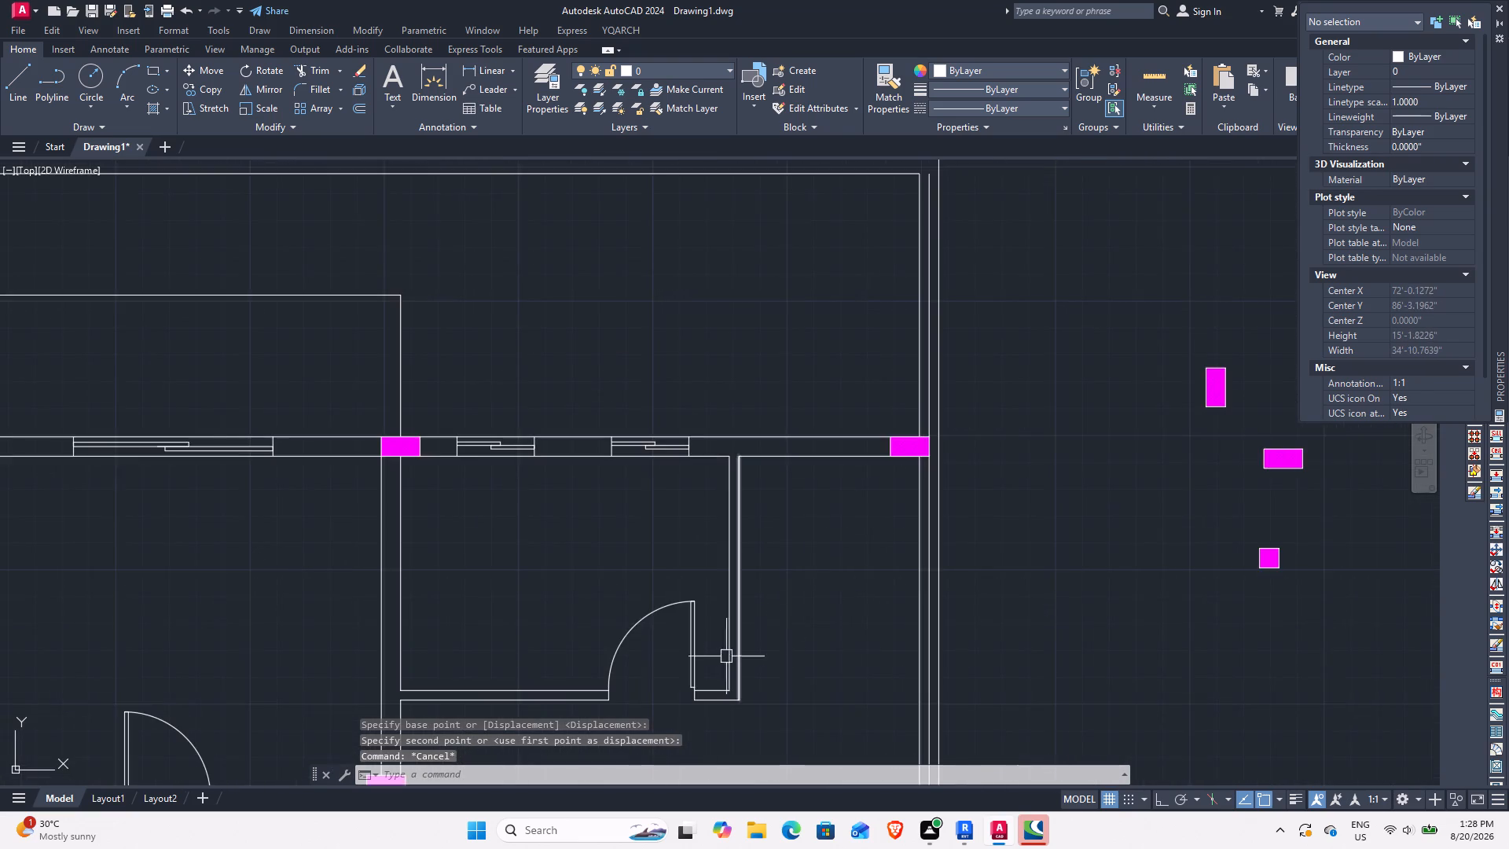
{"action": "middle_click_drag", "start_coordinate": [721, 655], "coordinate": [938, 468]}
{"action": "middle_click_drag", "start_coordinate": [637, 634], "coordinate": [663, 572]}
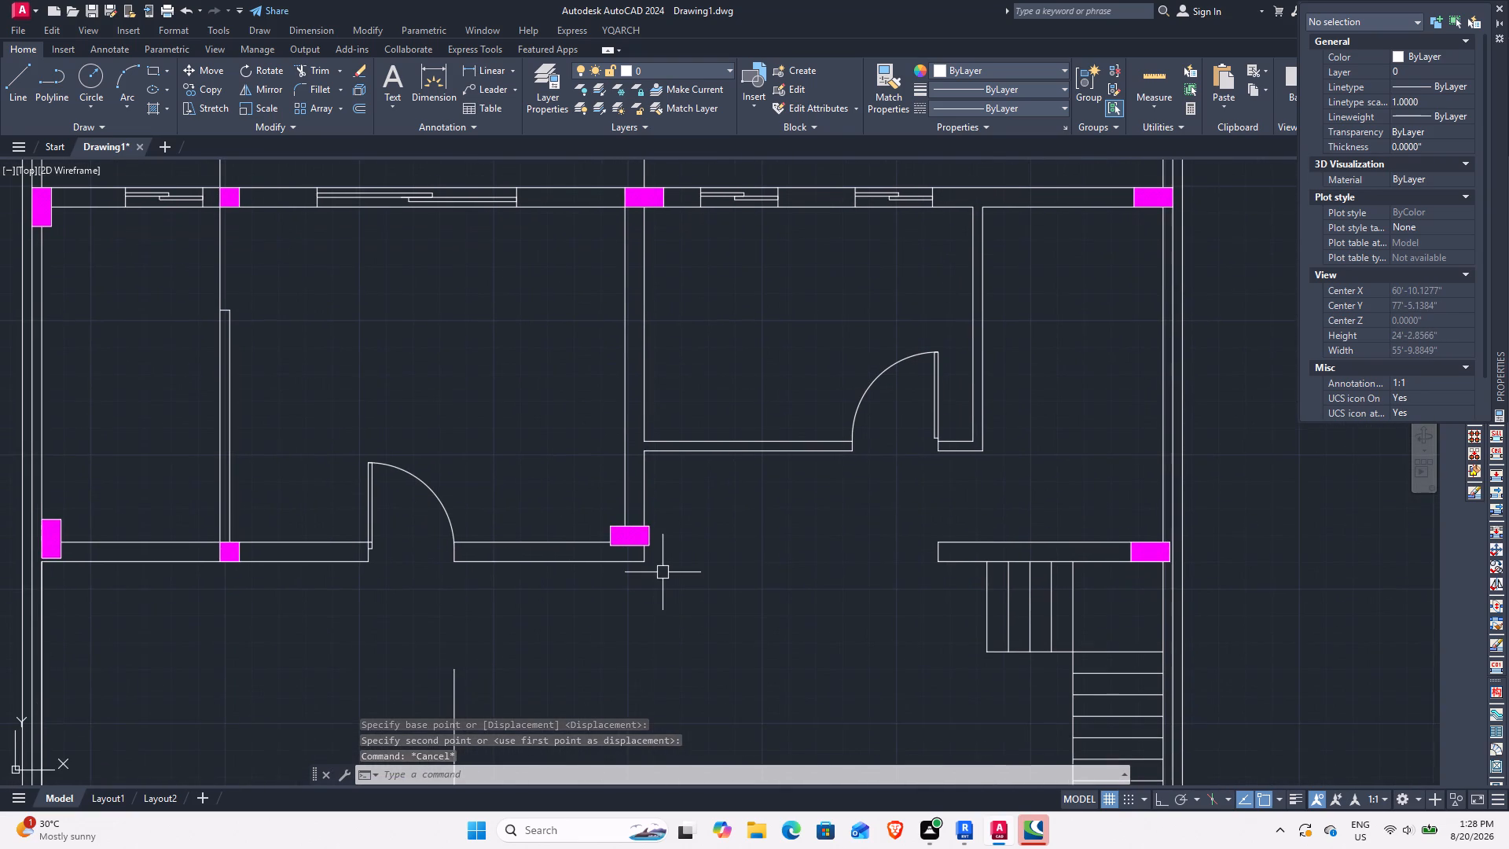
{"action": "scroll", "coordinate": [611, 534], "scroll_direction": "up", "scroll_amount": 3}
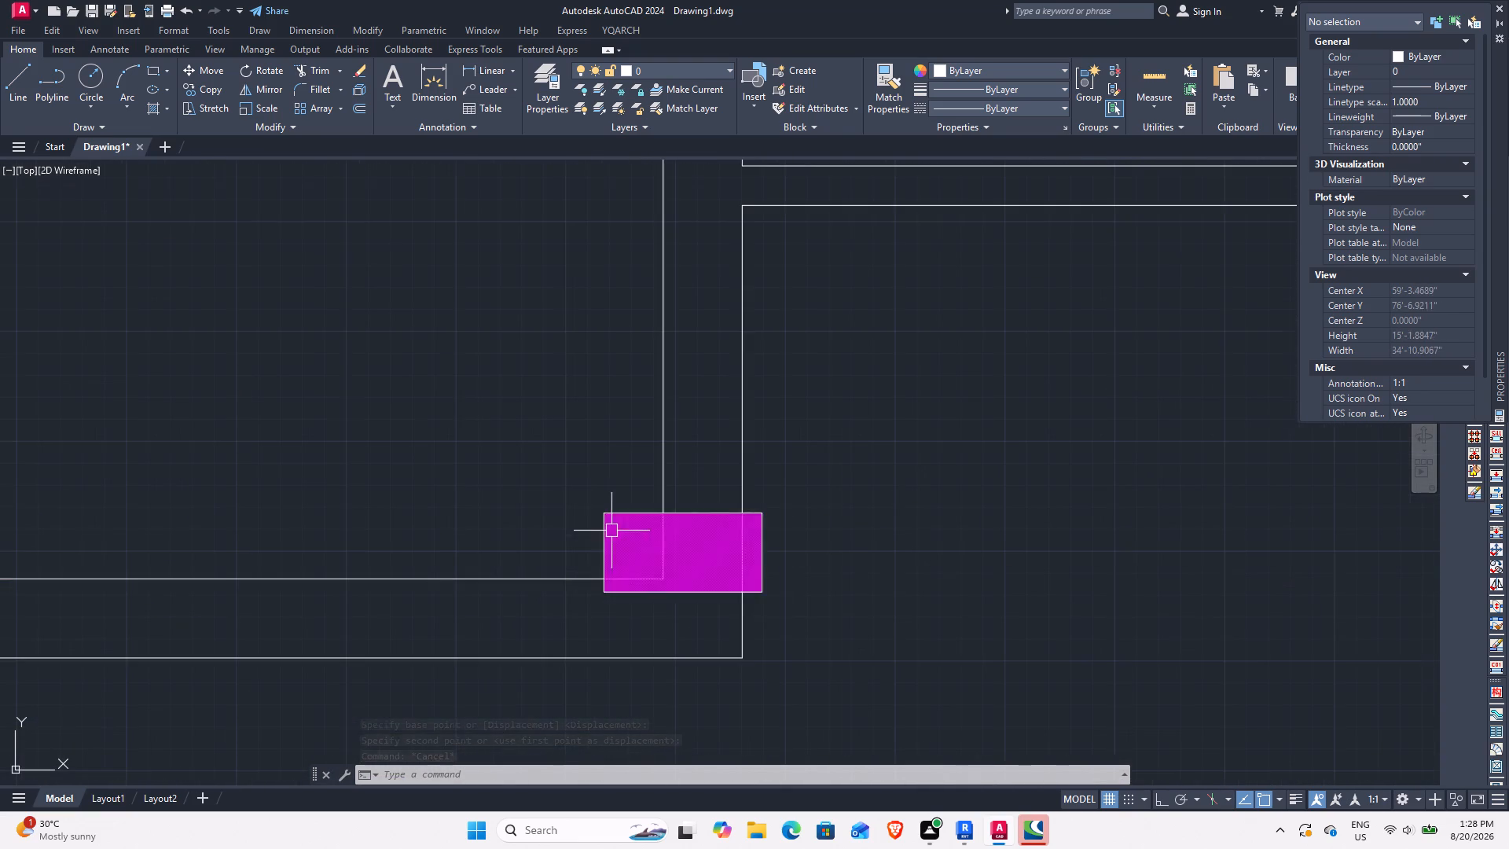
{"action": "left_click", "coordinate": [787, 603]}
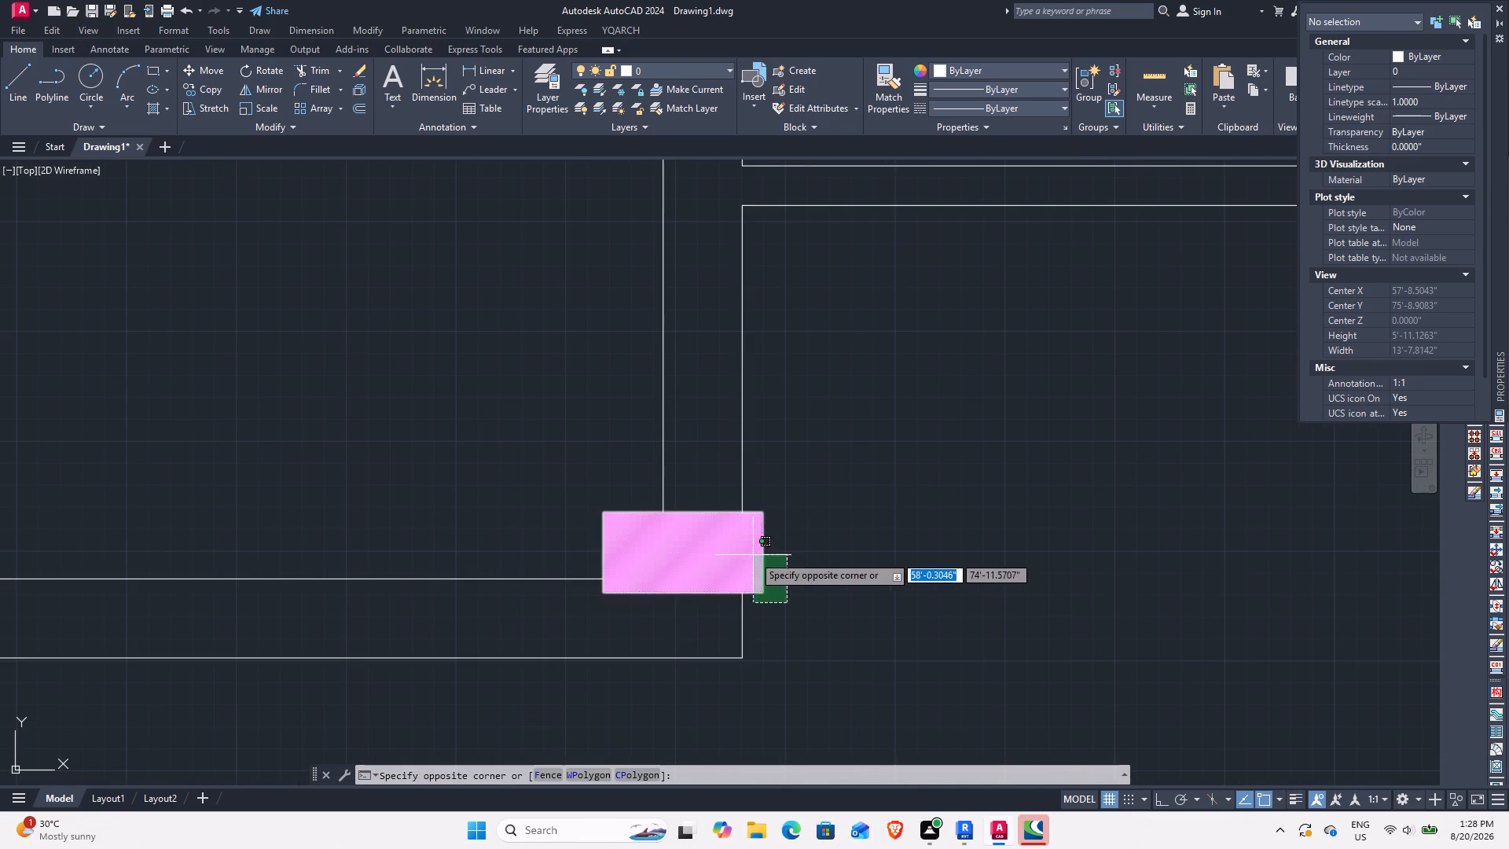
{"action": "left_click", "coordinate": [753, 555]}
{"action": "type", "text": "M"}
{"action": "key", "text": "space"}
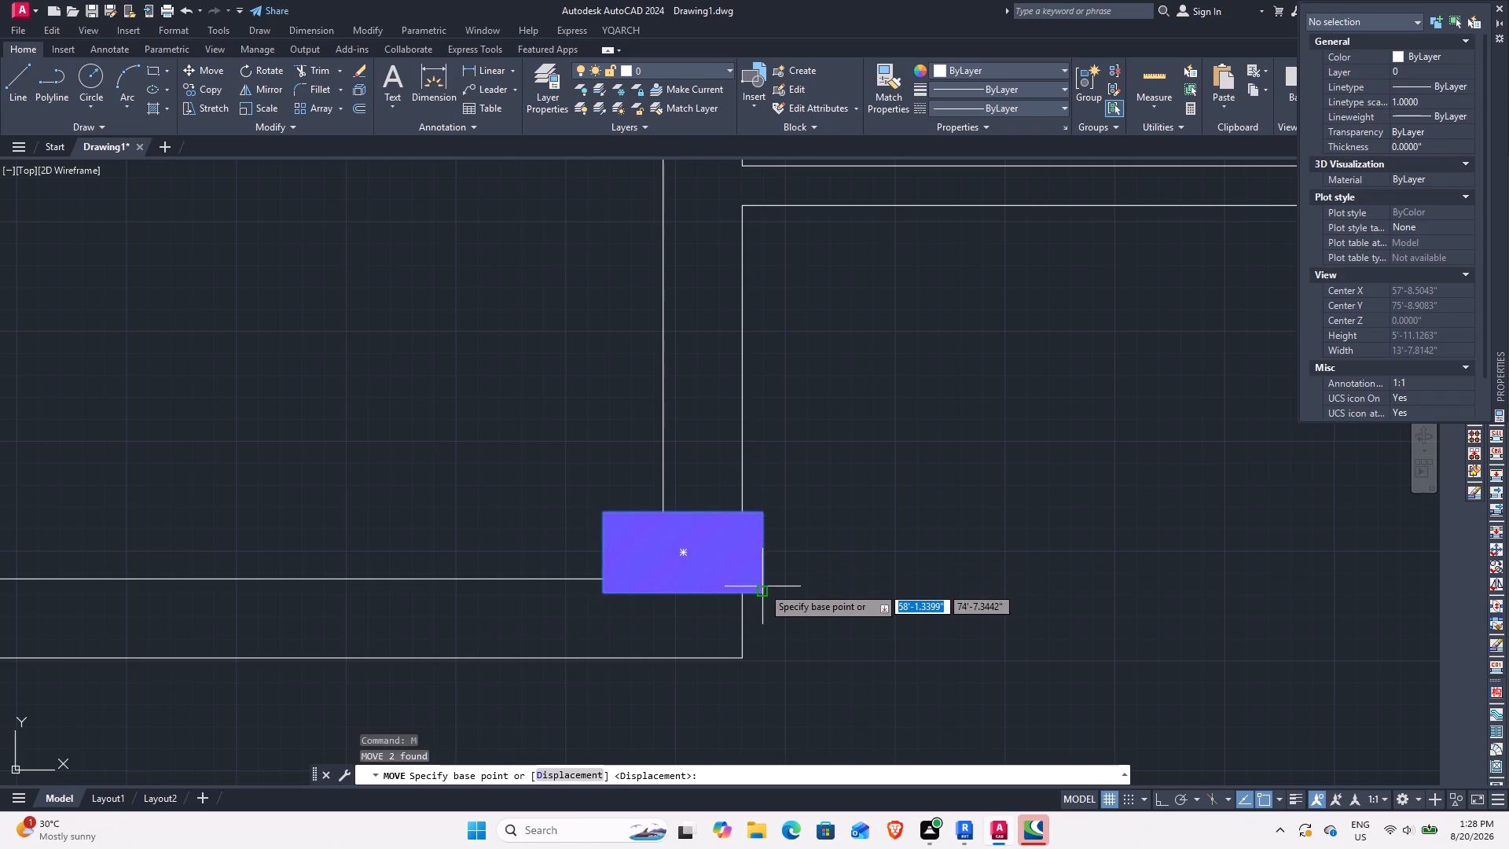
{"action": "left_click", "coordinate": [762, 588]}
{"action": "left_click", "coordinate": [740, 658]}
{"action": "scroll", "coordinate": [660, 653], "scroll_direction": "down", "scroll_amount": 2}
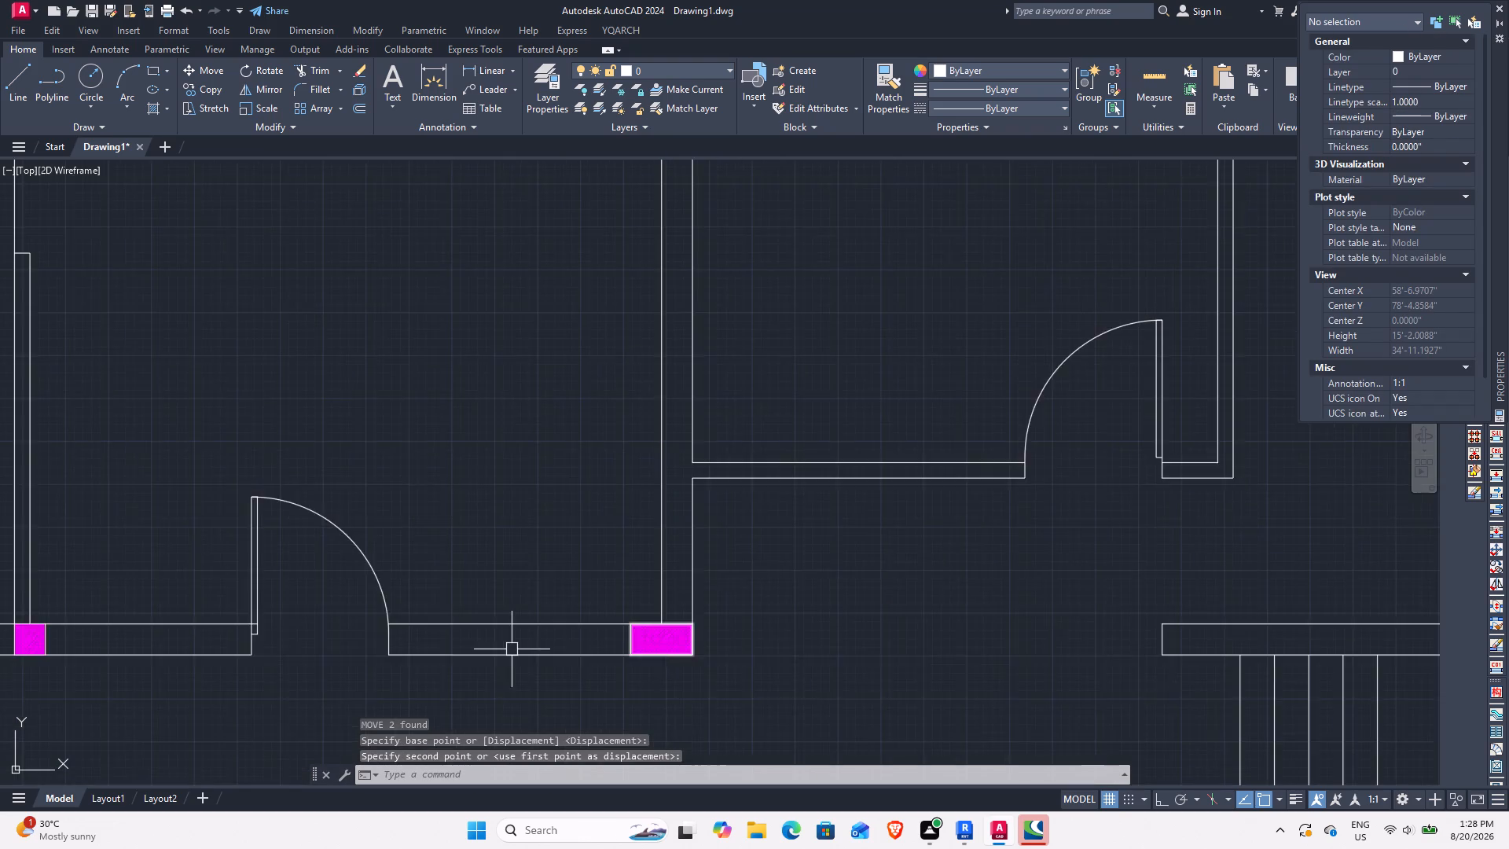
Move the small square column at the thin partition's lower end left, aligning its upper-right corner with the partition's right face.
{"action": "middle_click_drag", "start_coordinate": [525, 649], "coordinate": [1372, 578]}
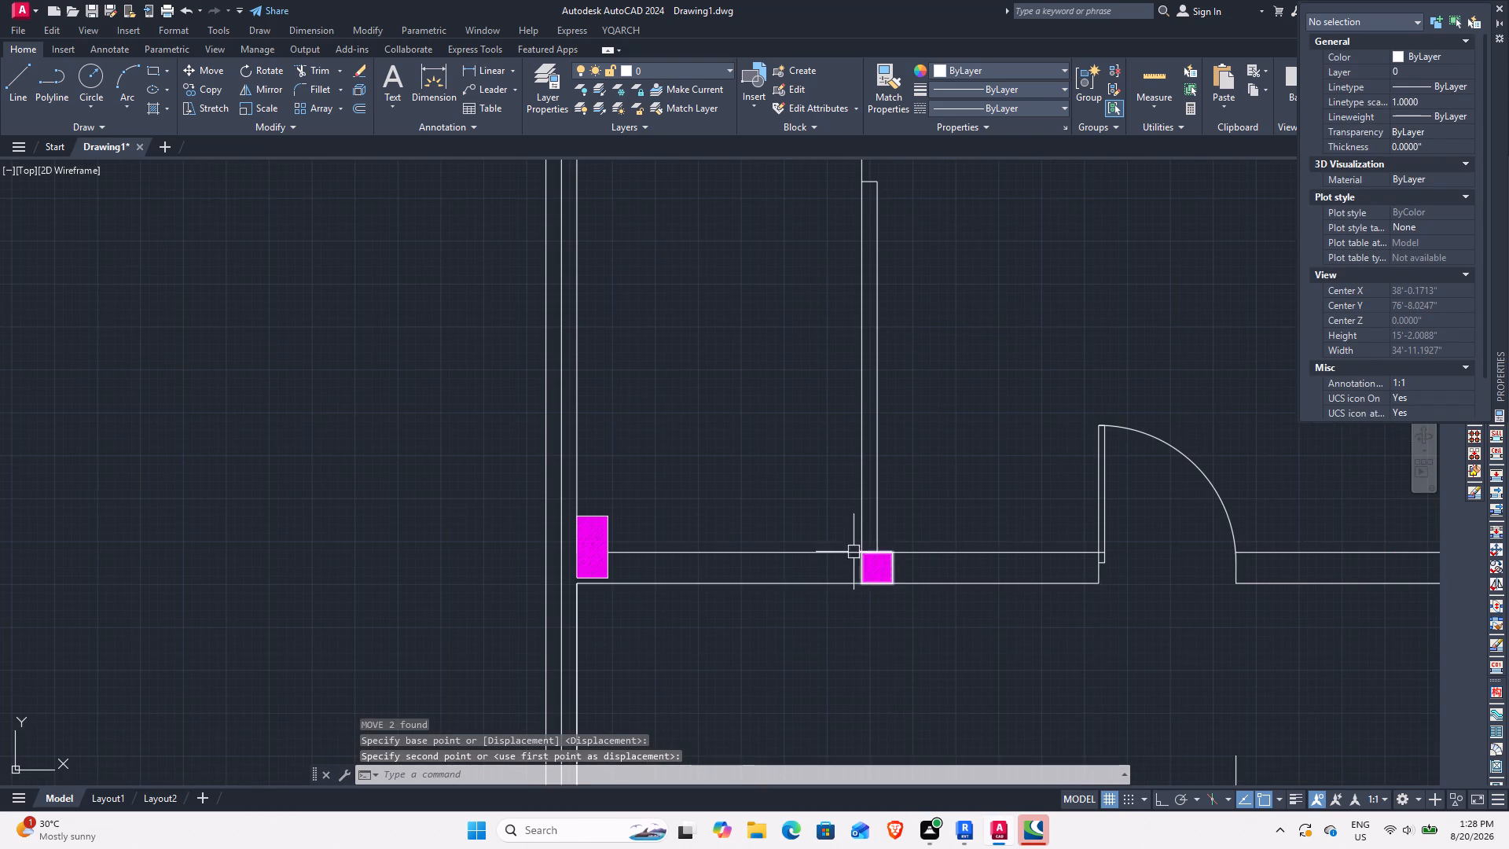
{"action": "scroll", "coordinate": [835, 538], "scroll_direction": "up", "scroll_amount": 3}
{"action": "left_click_drag", "start_coordinate": [1113, 666], "coordinate": [1087, 661]}
{"action": "left_click", "coordinate": [1044, 652]}
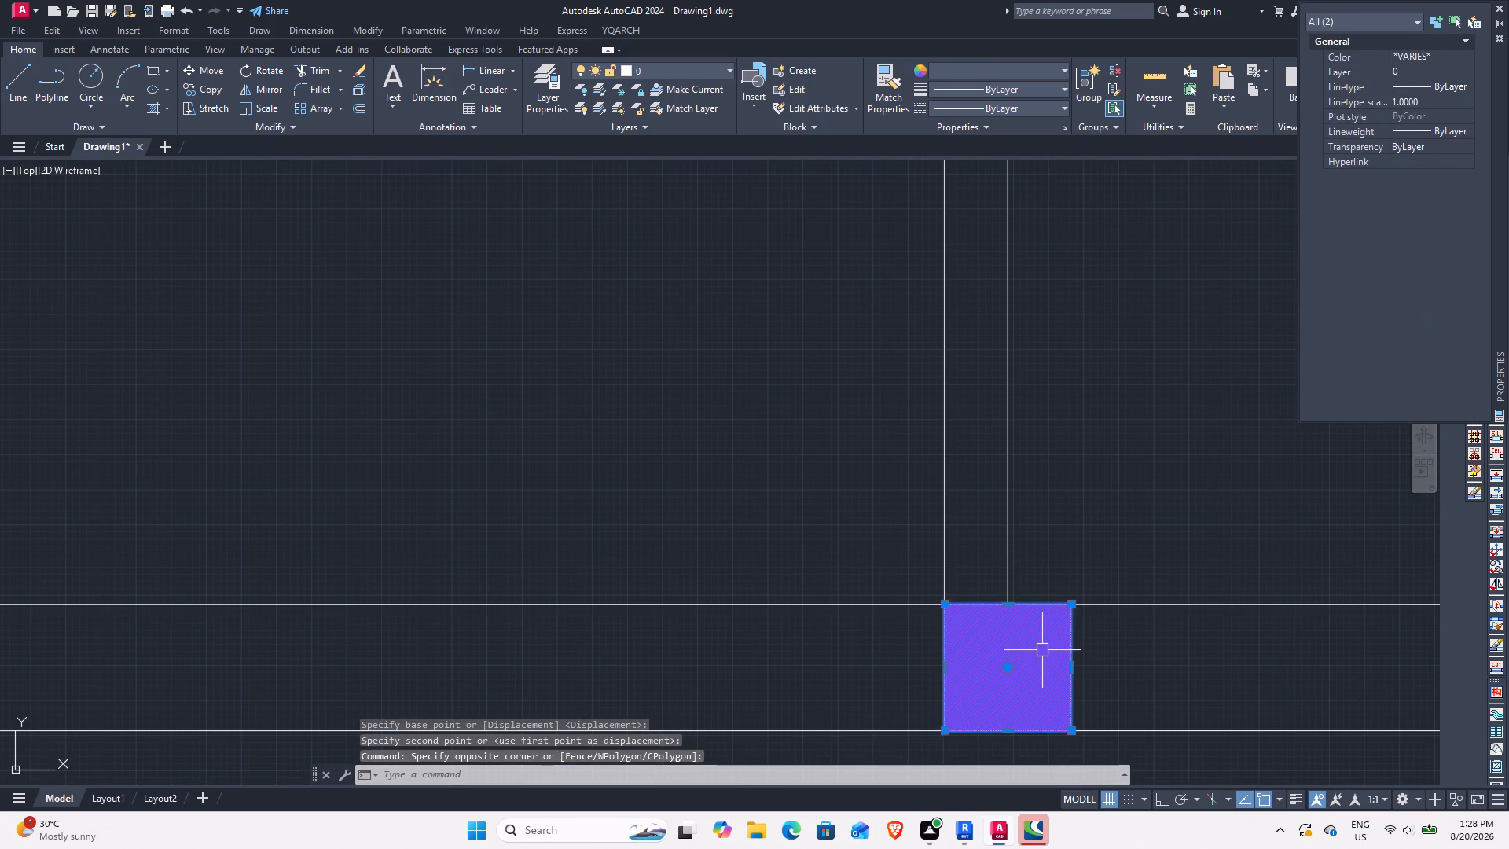
{"action": "type", "text": "M"}
{"action": "key", "text": "space"}
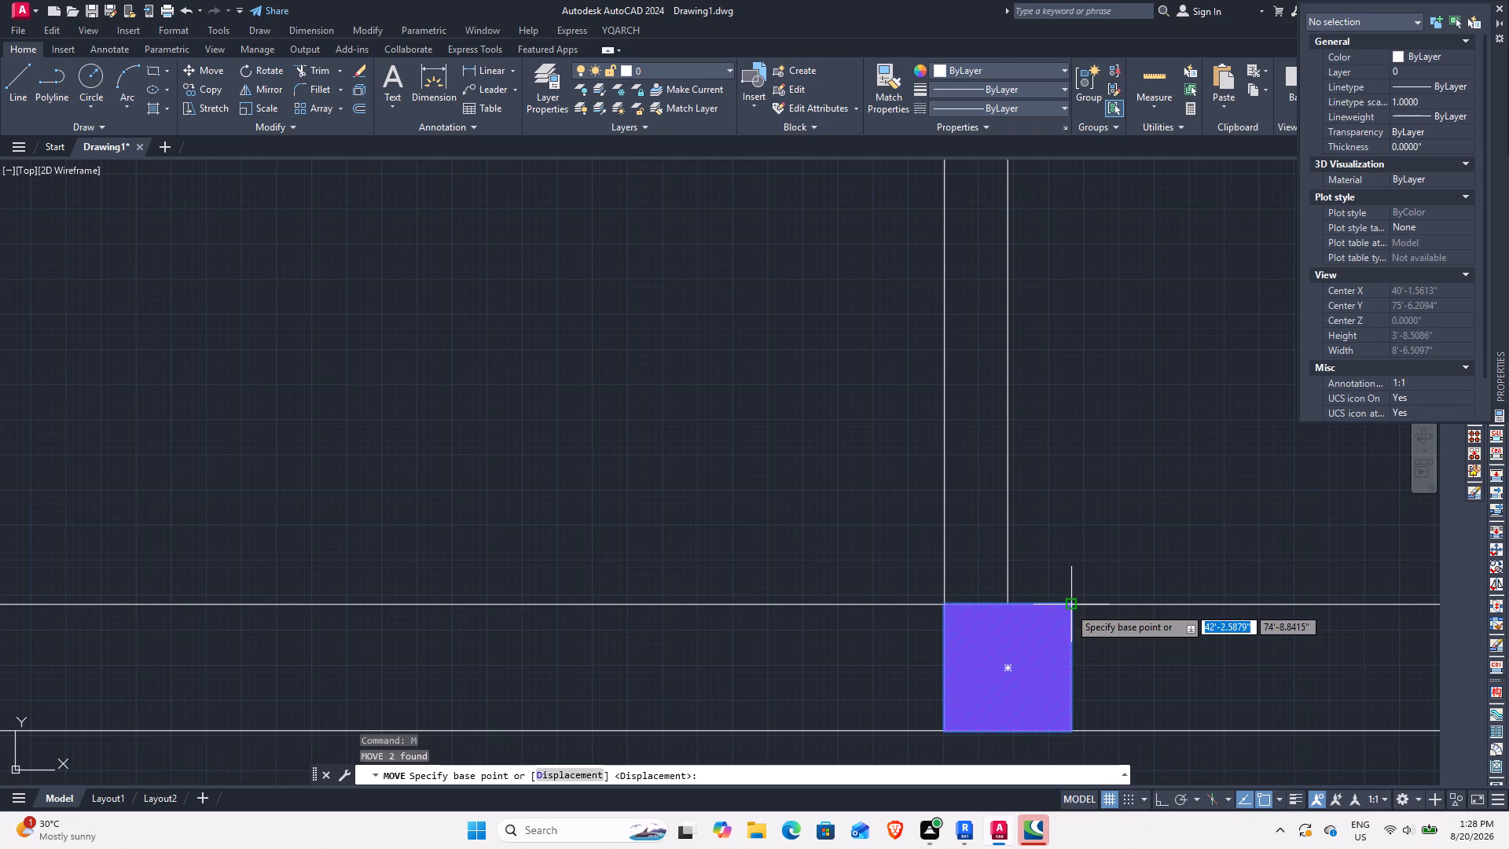
{"action": "left_click", "coordinate": [1071, 607]}
{"action": "left_click", "coordinate": [1008, 606]}
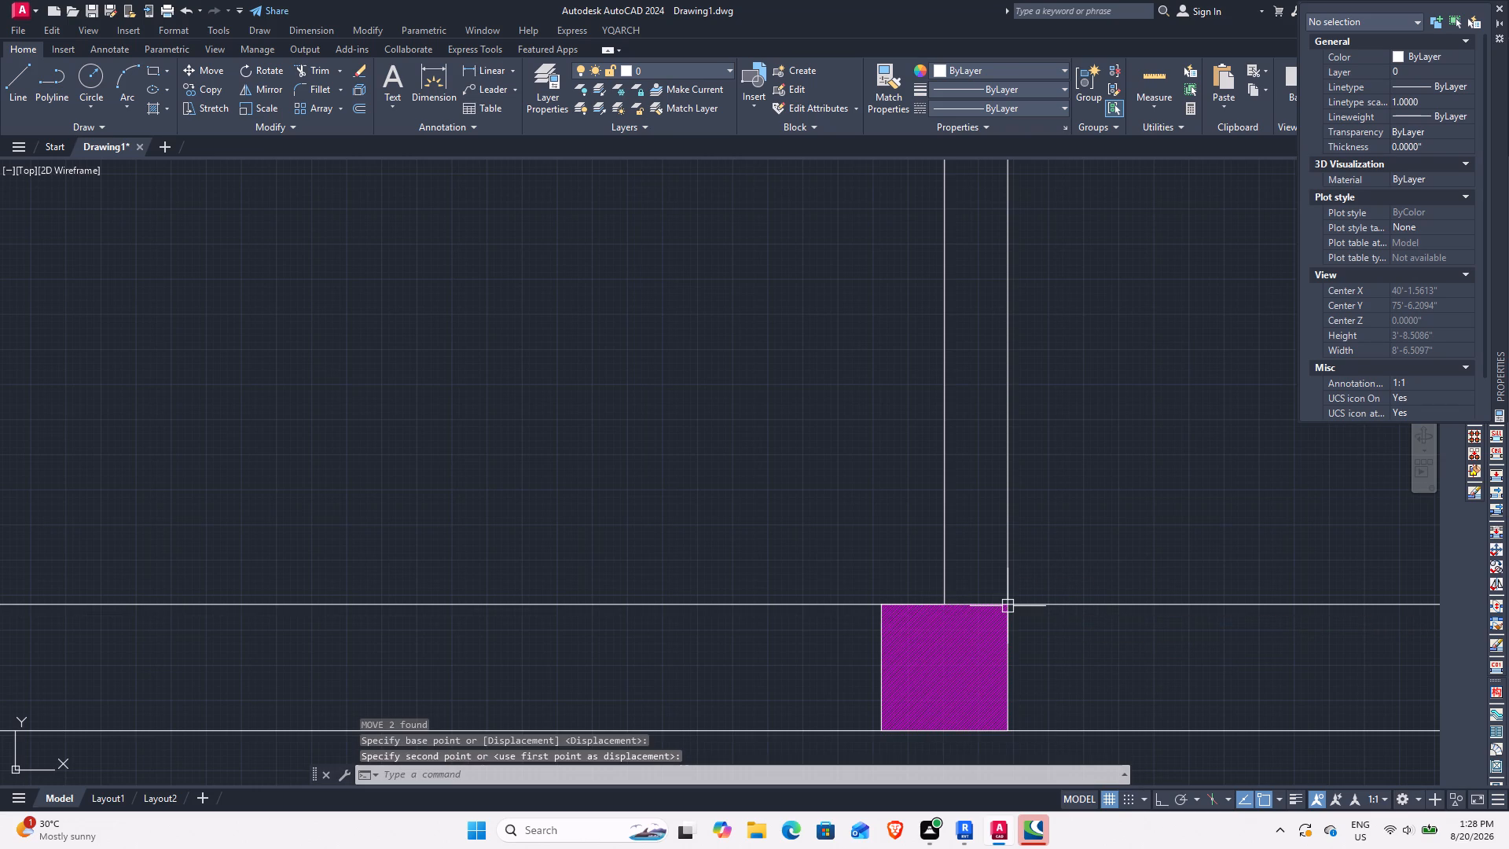
{"action": "key", "text": "Escape"}
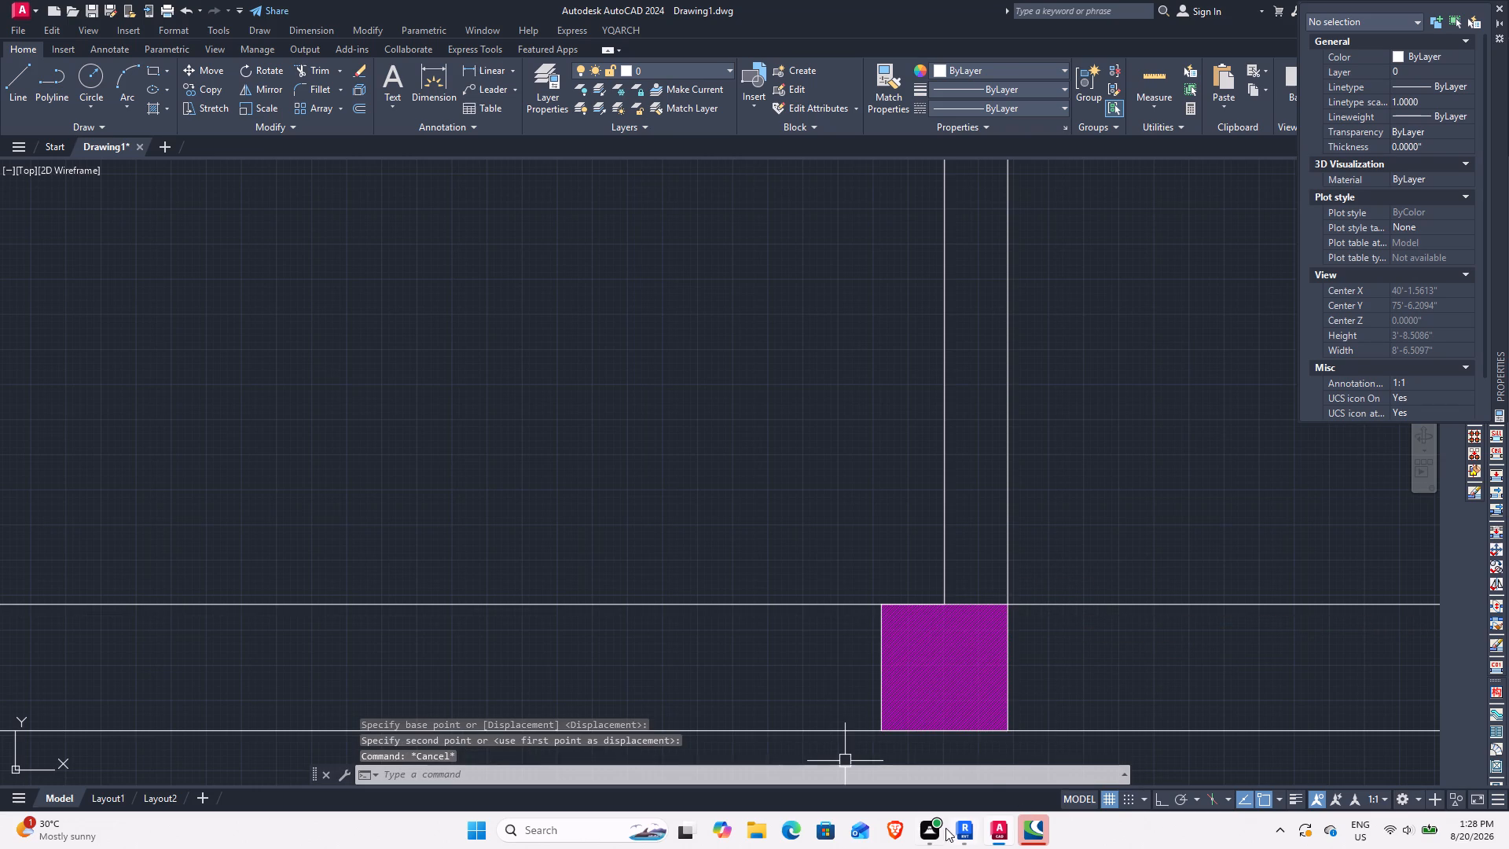
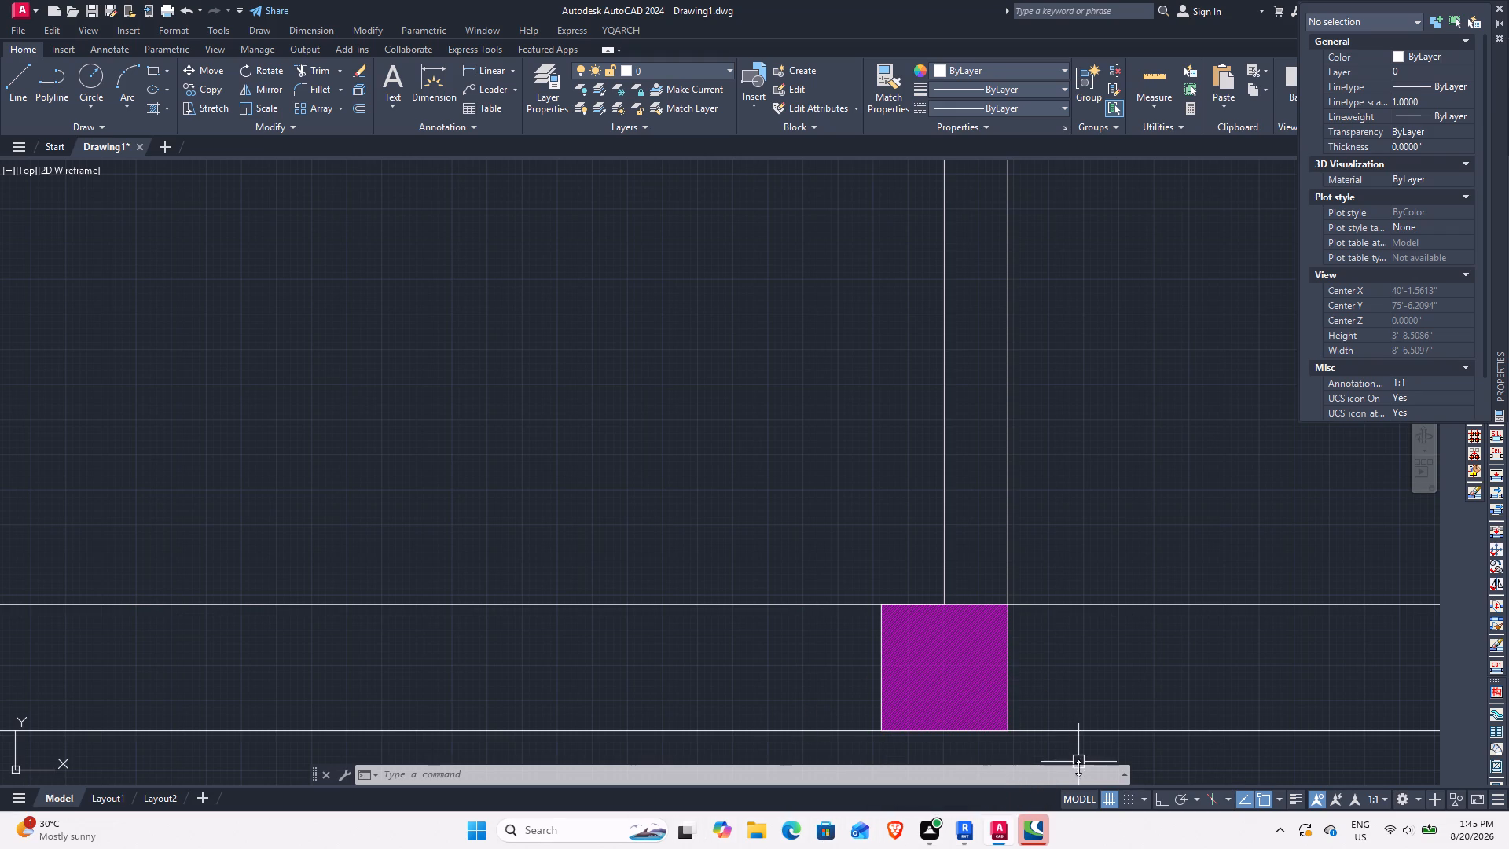
Switch to the Bentley CONNECTION Client sign-in window and close it to return to the floor plan drawing.
{"action": "left_click", "coordinate": [1023, 836]}
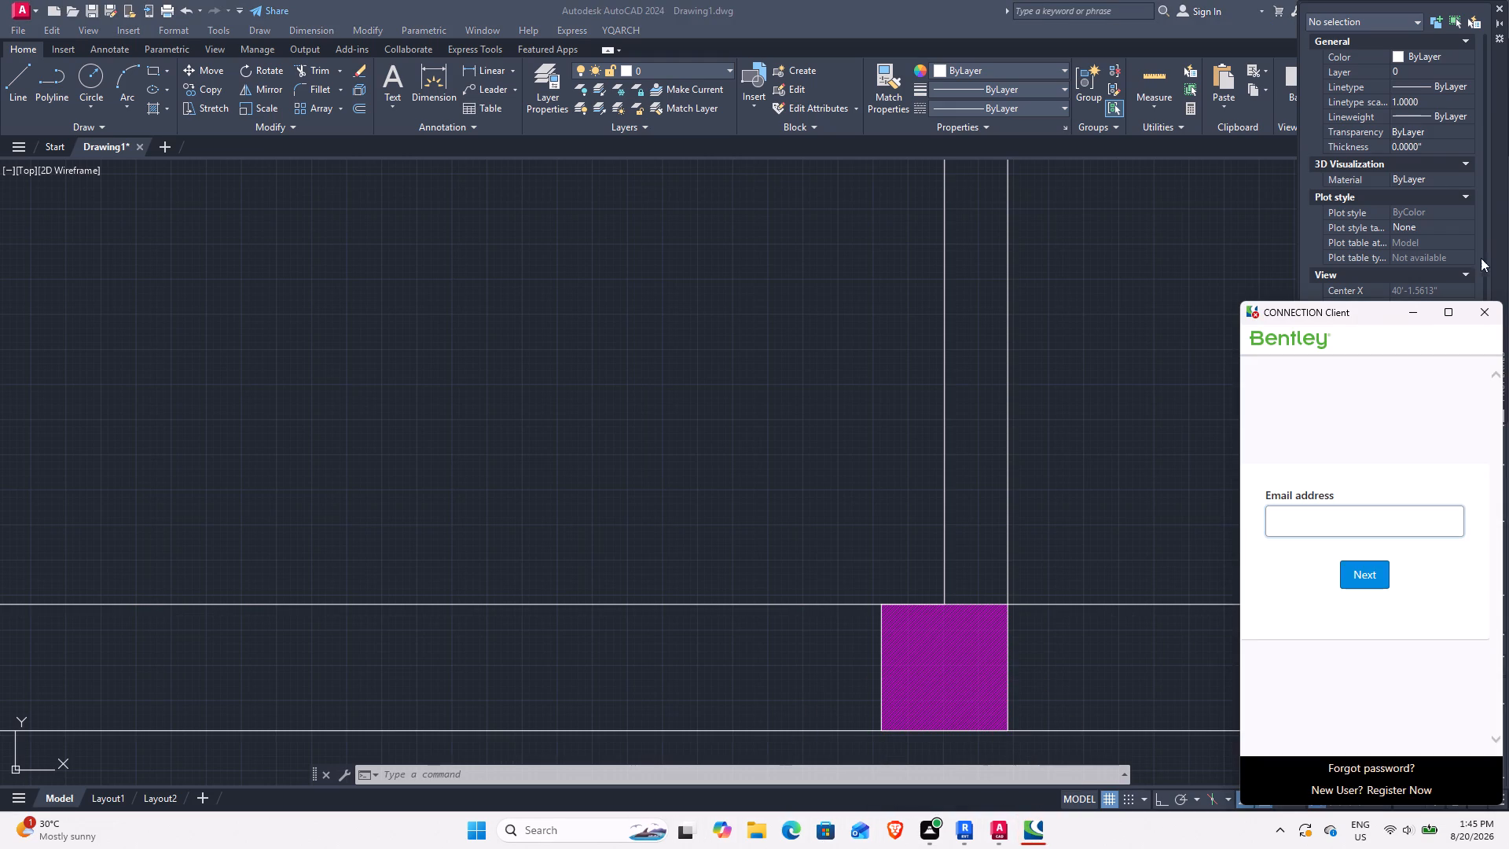
{"action": "left_click", "coordinate": [1492, 315]}
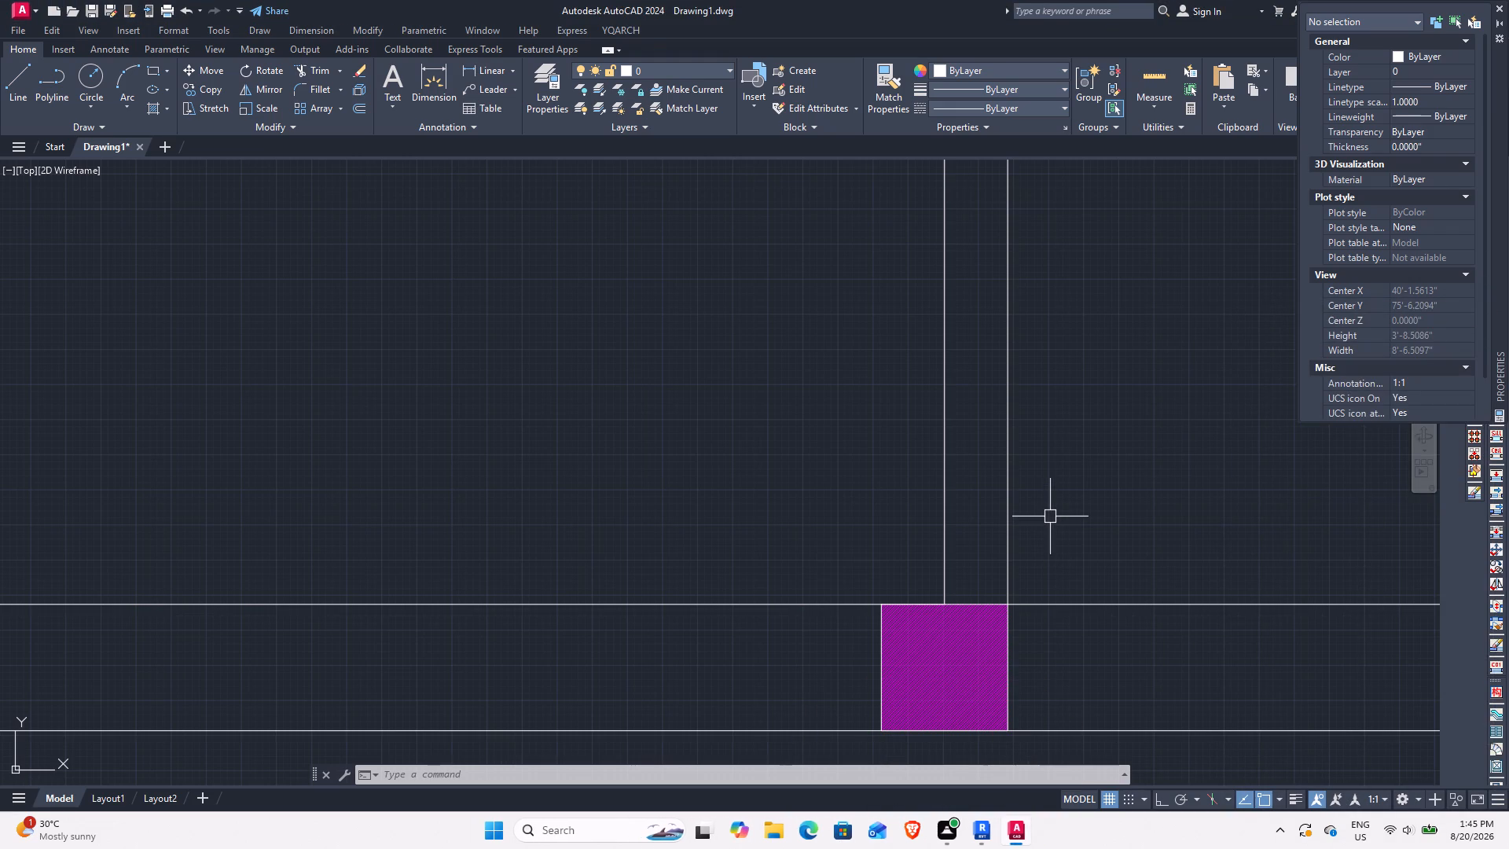
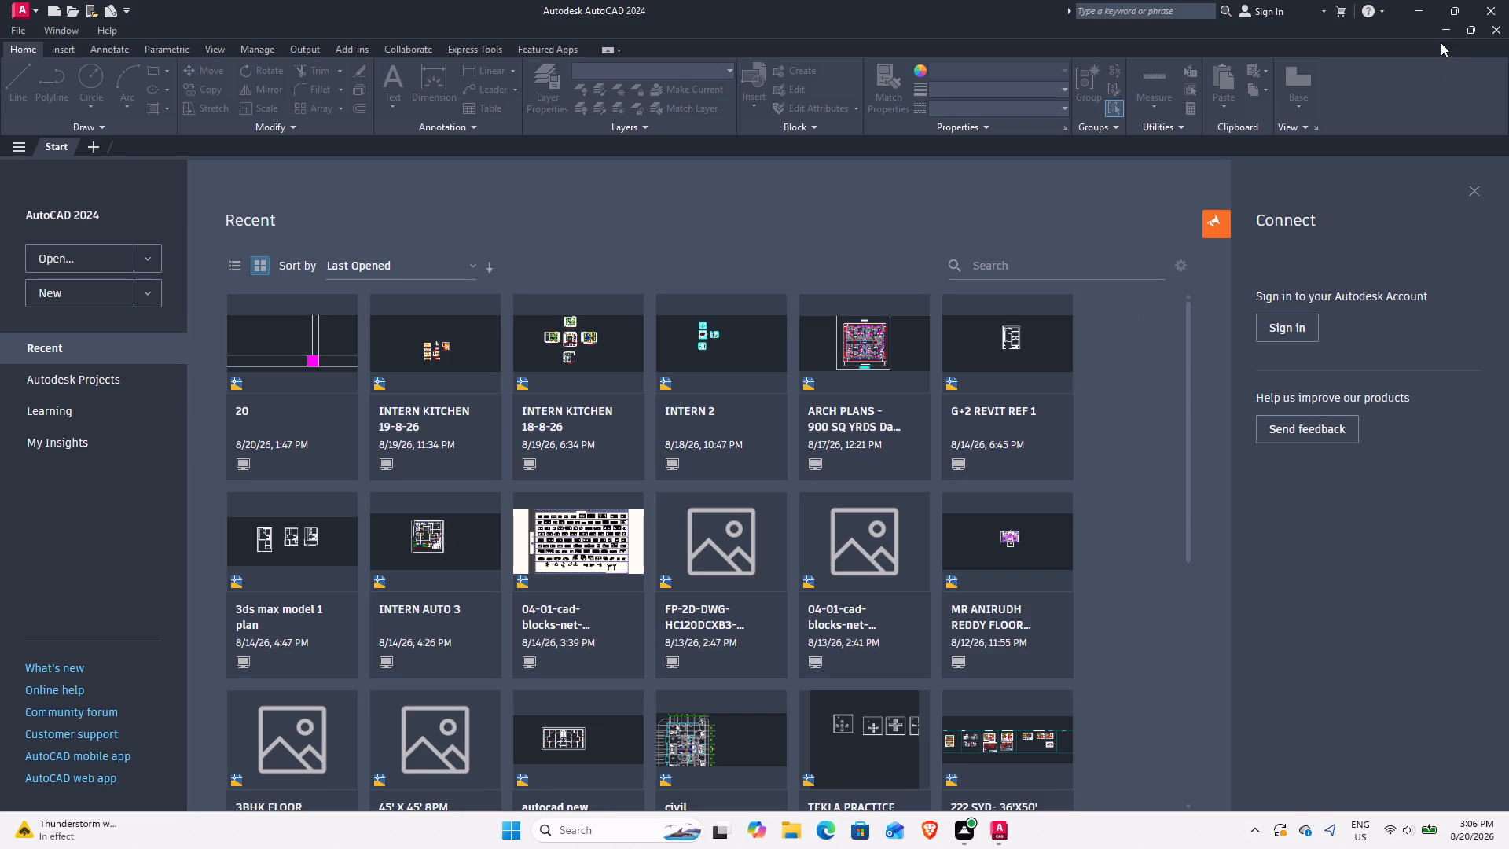
Open the drawing named 20 from the recent files.
{"action": "left_click", "coordinate": [307, 384]}
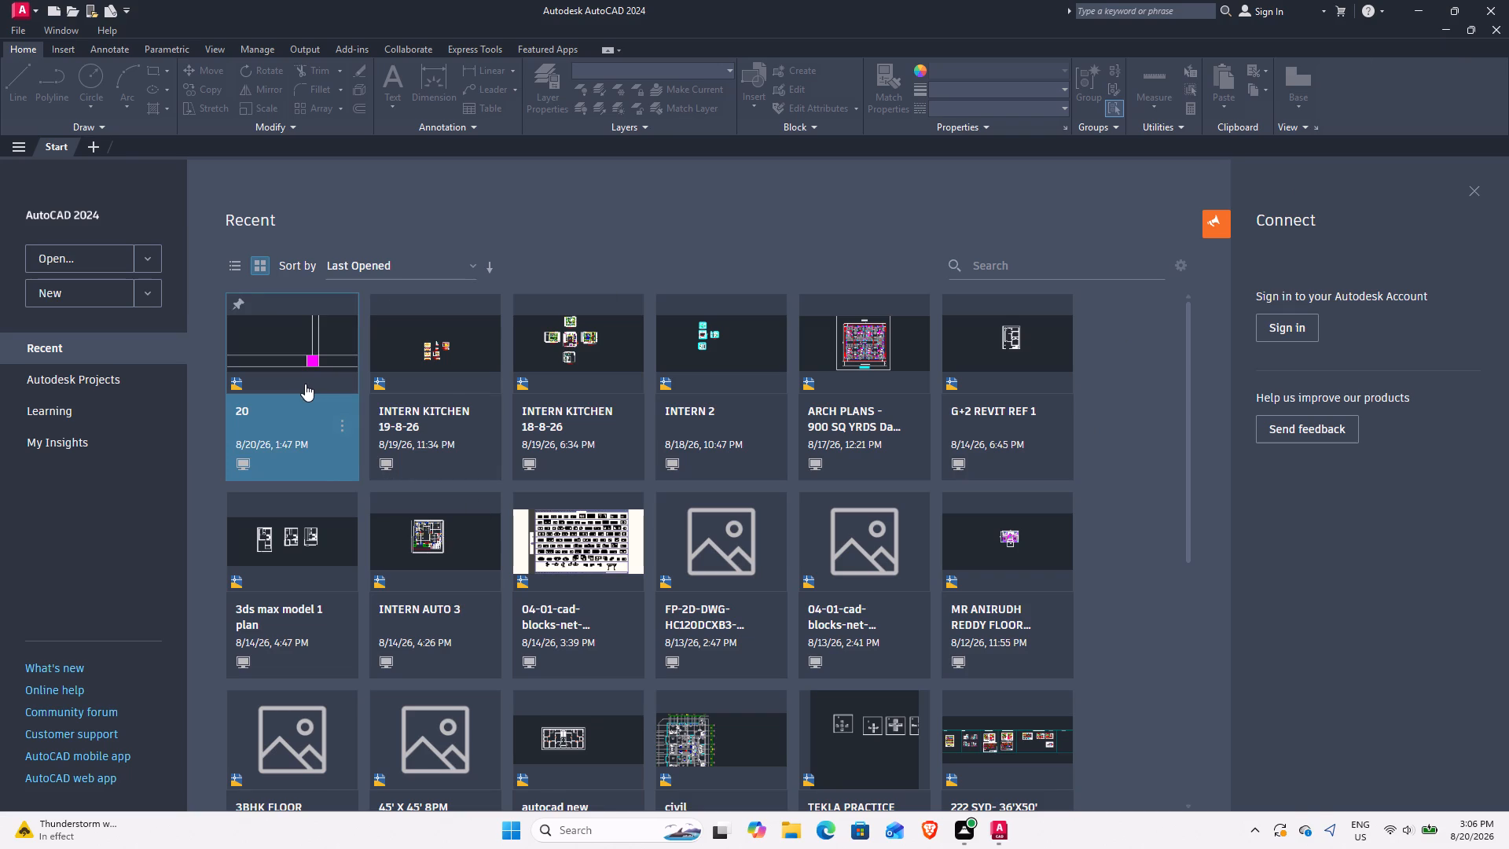
{"action": "right_click", "coordinate": [306, 384]}
{"action": "left_click", "coordinate": [369, 406]}
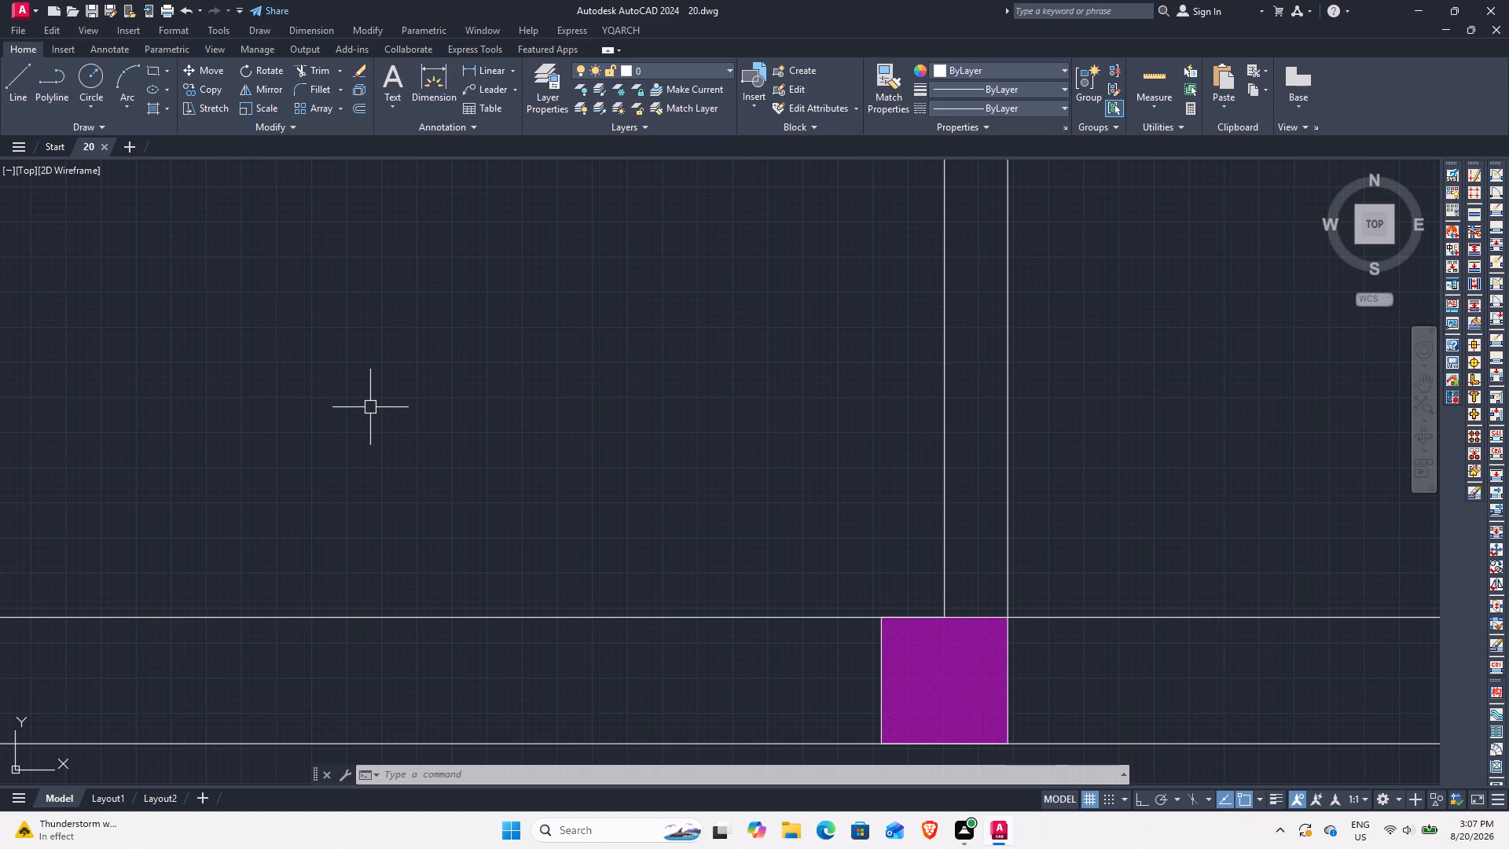
Examine the floor plan's column placement, from the full layout to the columns along the lower window wall.
{"action": "scroll", "coordinate": [633, 358], "scroll_direction": "down", "scroll_amount": 3}
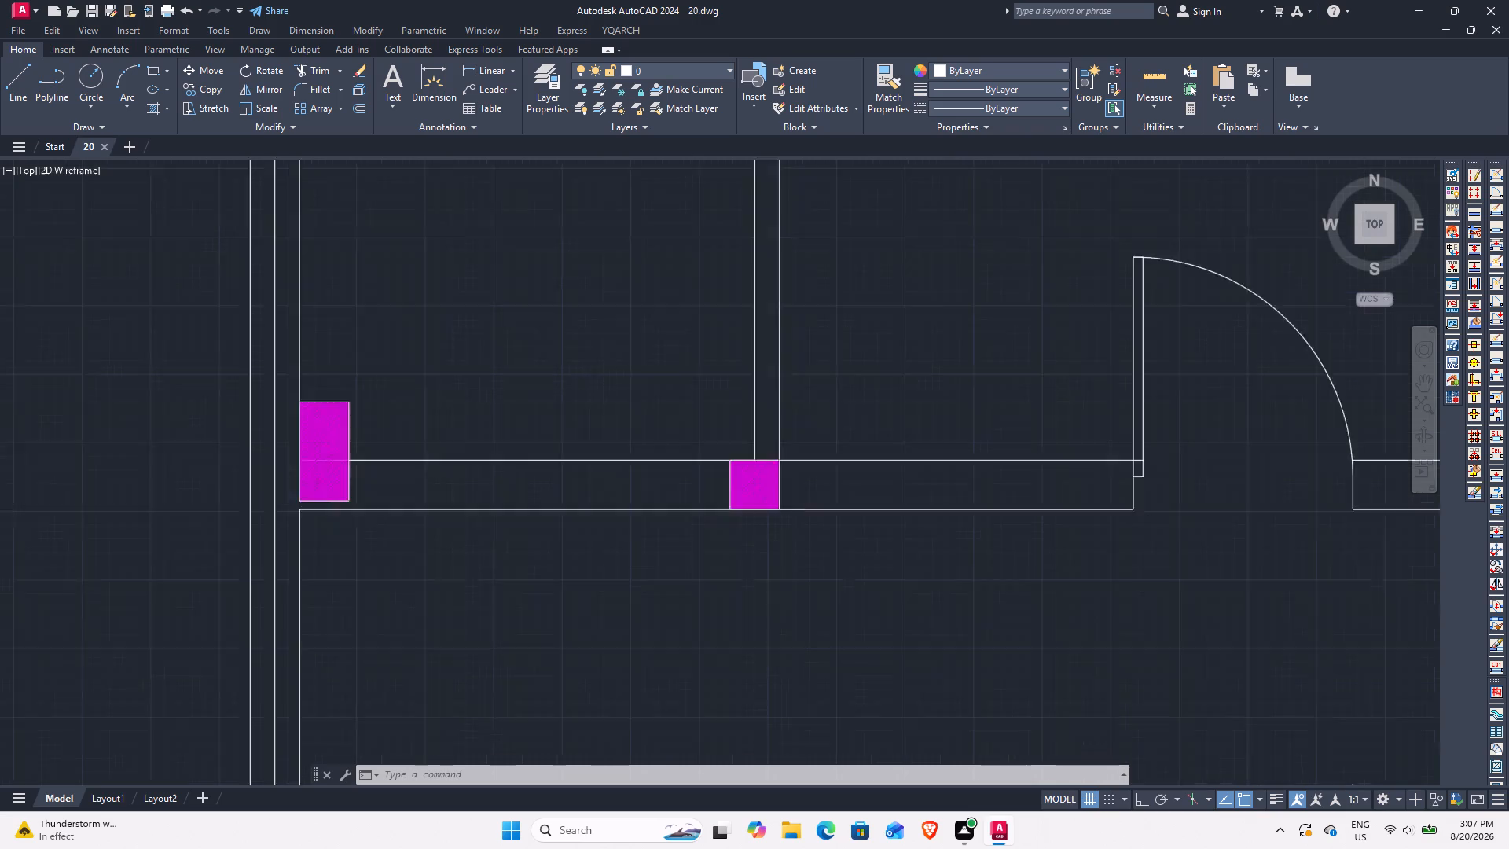
{"action": "middle_click_drag", "start_coordinate": [664, 267], "coordinate": [636, 443]}
{"action": "scroll", "coordinate": [655, 380], "scroll_direction": "down", "scroll_amount": 3}
{"action": "middle_click_drag", "start_coordinate": [799, 348], "coordinate": [548, 279]}
{"action": "scroll", "coordinate": [616, 347], "scroll_direction": "down", "scroll_amount": 1}
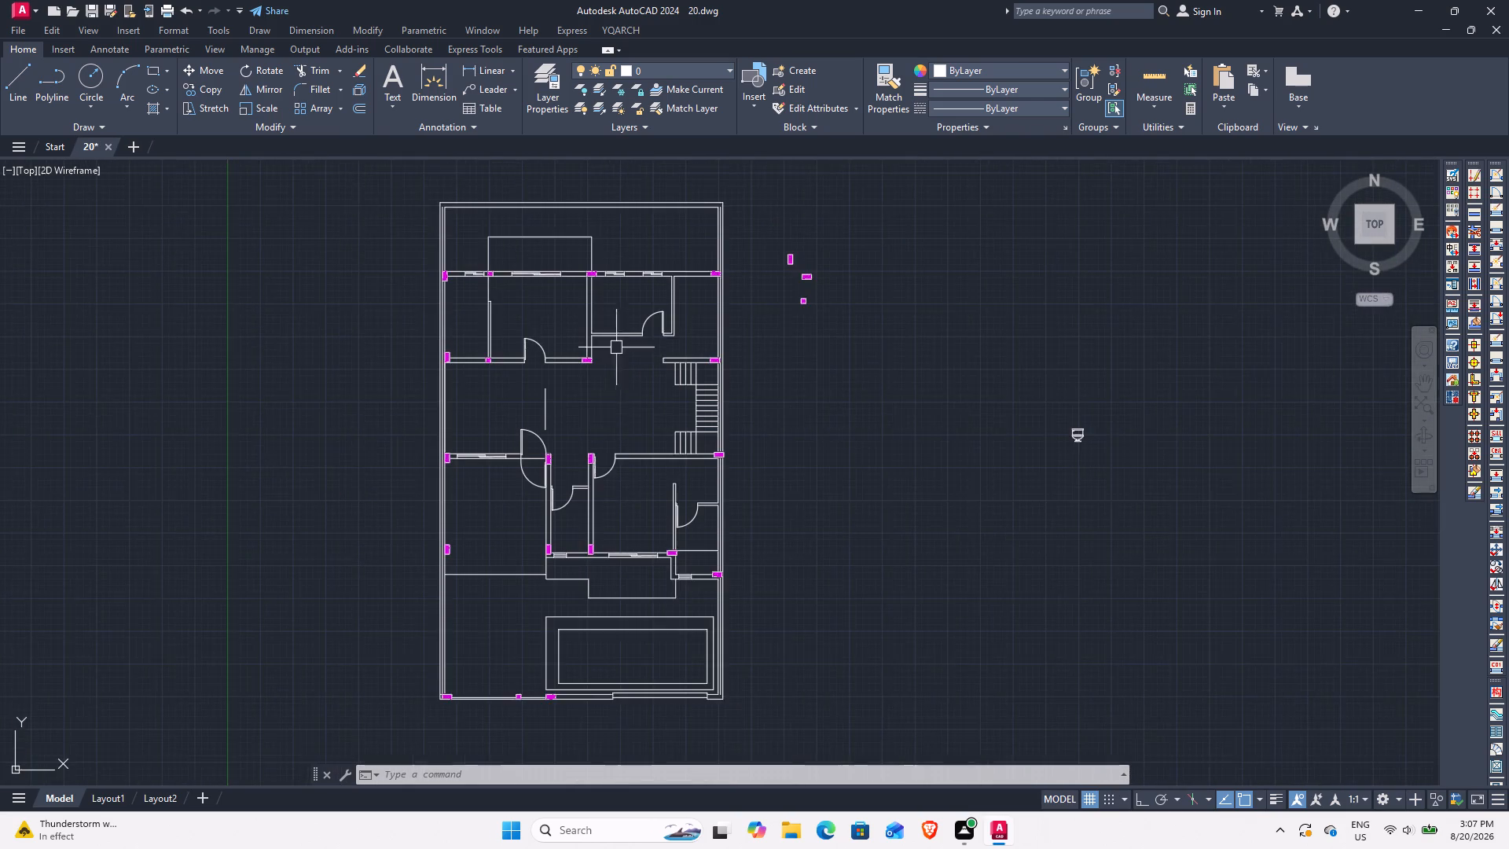
{"action": "middle_click_drag", "start_coordinate": [612, 447], "coordinate": [659, 399]}
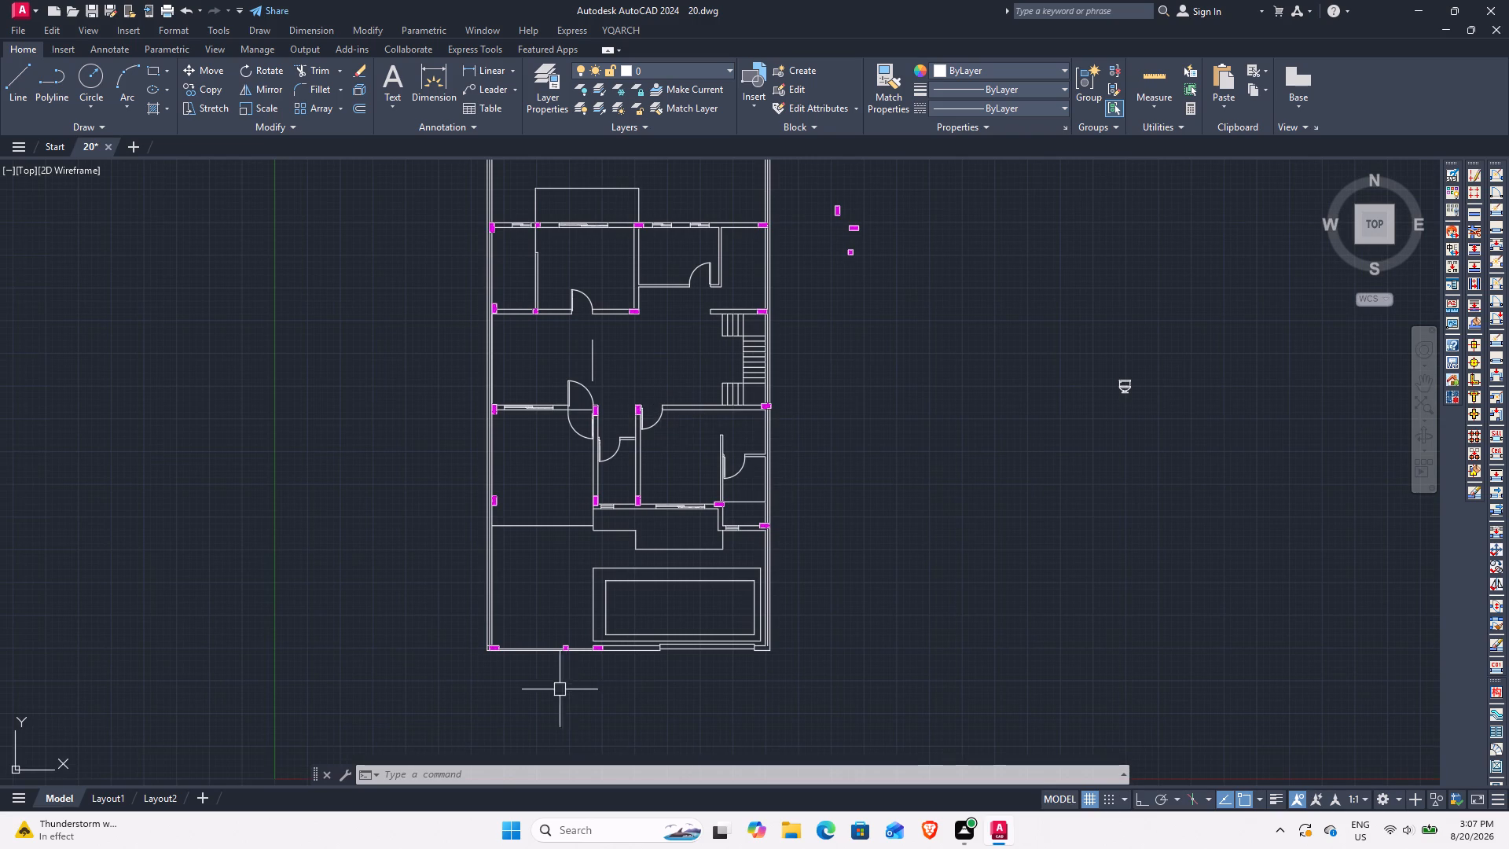
{"action": "scroll", "coordinate": [482, 469], "scroll_direction": "up", "scroll_amount": 4}
{"action": "middle_click_drag", "start_coordinate": [563, 524], "coordinate": [571, 362]}
{"action": "middle_click_drag", "start_coordinate": [1012, 485], "coordinate": [463, 469]}
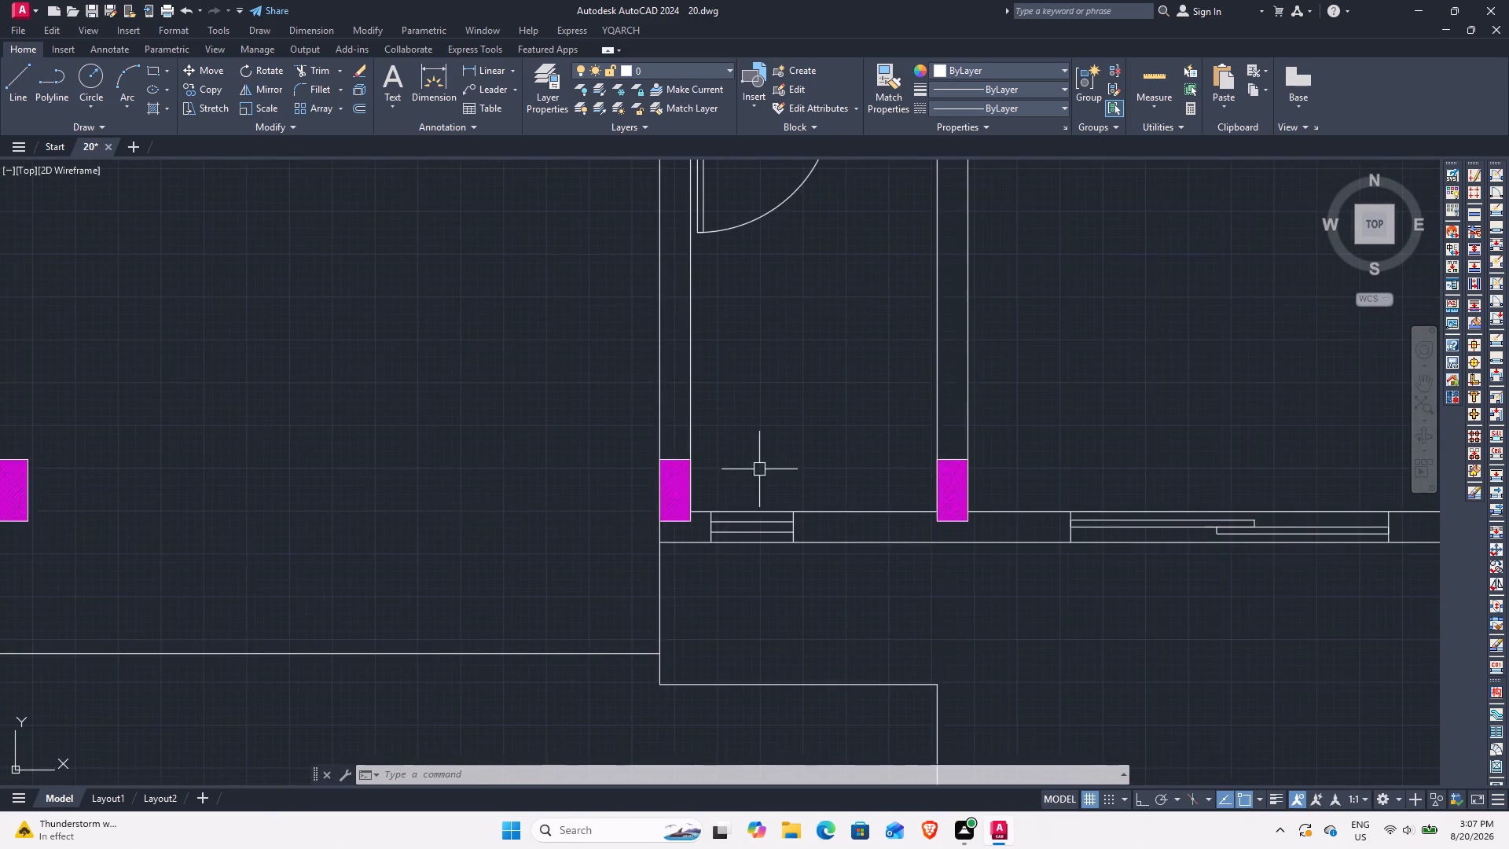
Move the hatched column at the short window wall's east end down and inward, placing its top-right corner on the east wall's middle line.
{"action": "scroll", "coordinate": [767, 469], "scroll_direction": "down", "scroll_amount": 3}
{"action": "scroll", "coordinate": [1036, 513], "scroll_direction": "up", "scroll_amount": 3}
{"action": "middle_click_drag", "start_coordinate": [1045, 575], "coordinate": [907, 541]}
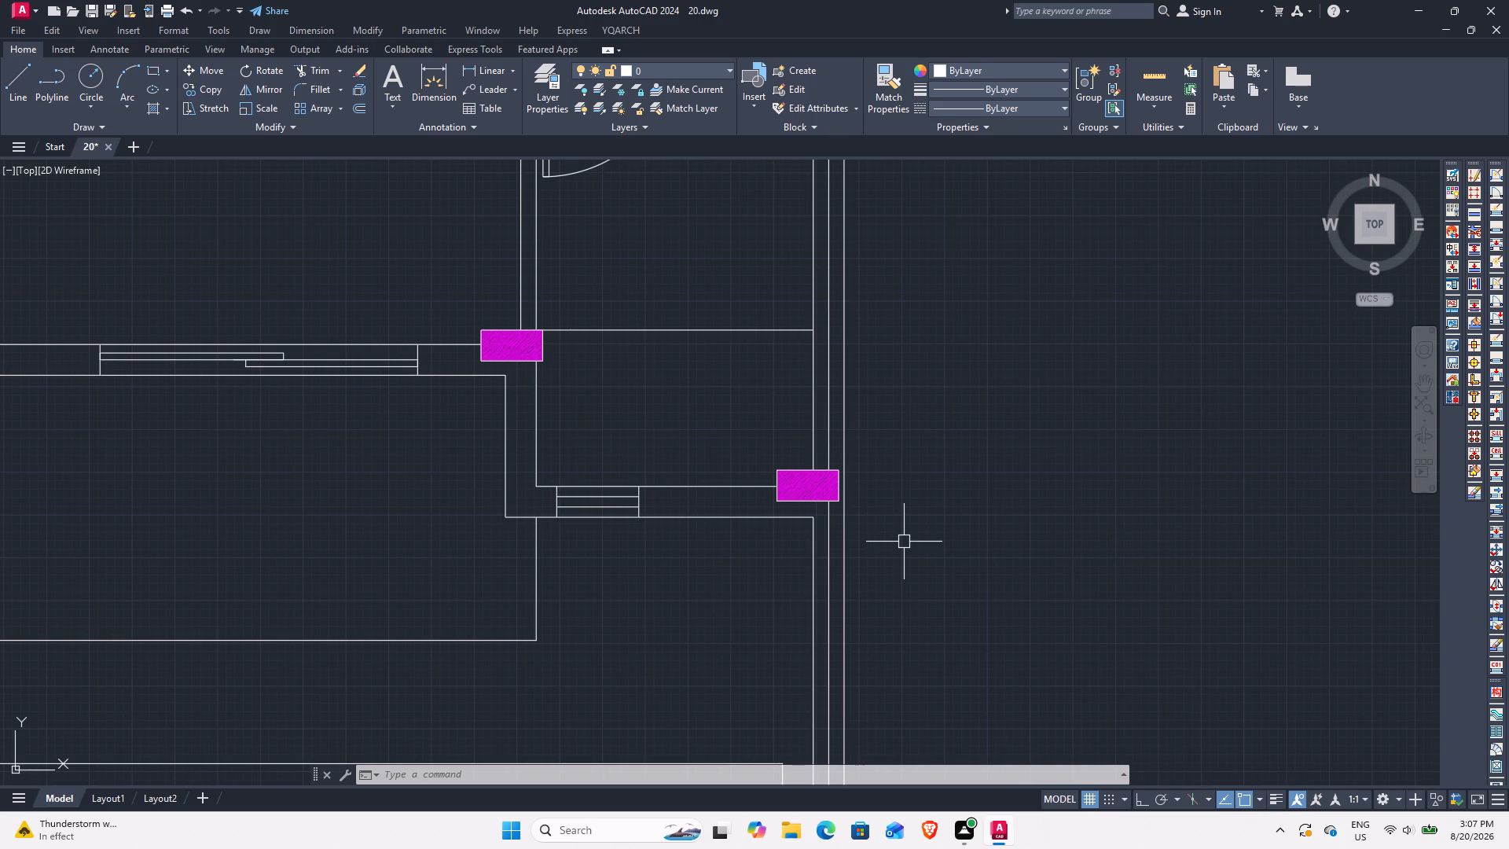
{"action": "scroll", "coordinate": [924, 528], "scroll_direction": "up", "scroll_amount": 4}
{"action": "scroll", "coordinate": [814, 451], "scroll_direction": "down", "scroll_amount": 3}
{"action": "middle_click_drag", "start_coordinate": [766, 451], "coordinate": [863, 616]}
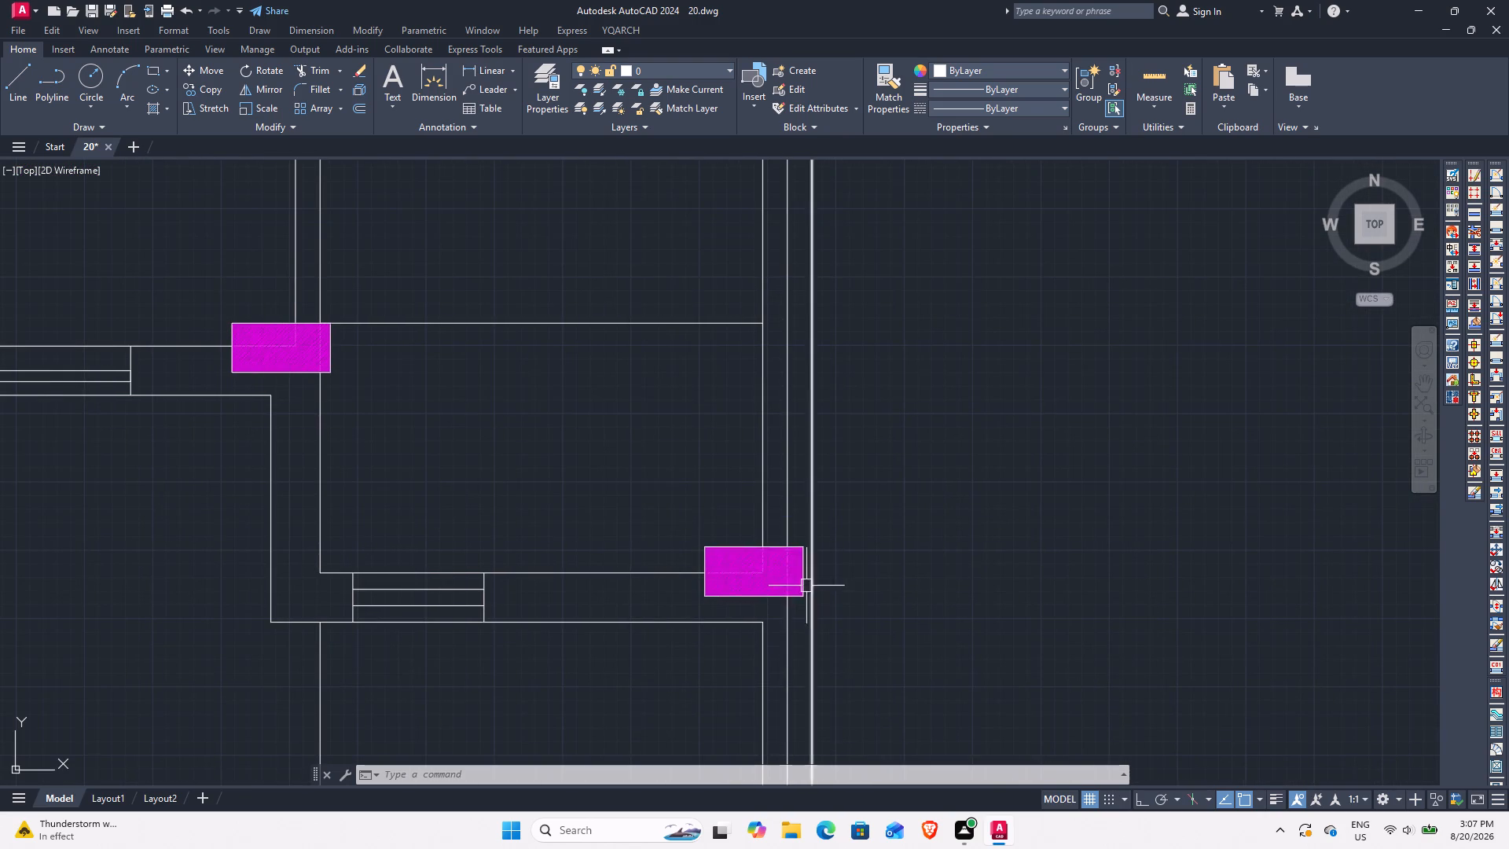
{"action": "left_click", "coordinate": [692, 530]}
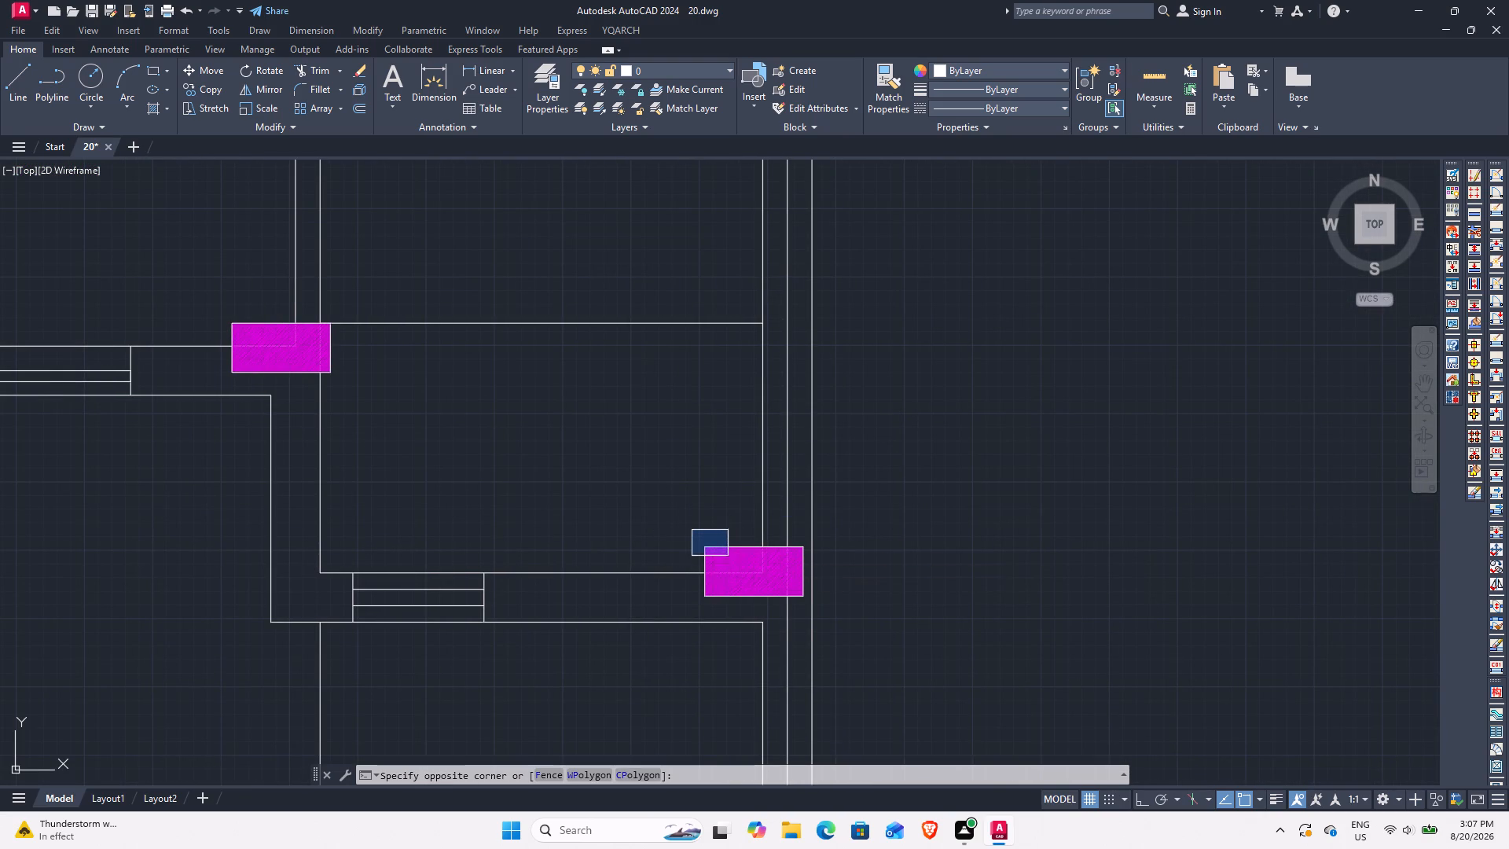
{"action": "left_click", "coordinate": [728, 556]}
{"action": "left_click", "coordinate": [766, 611]}
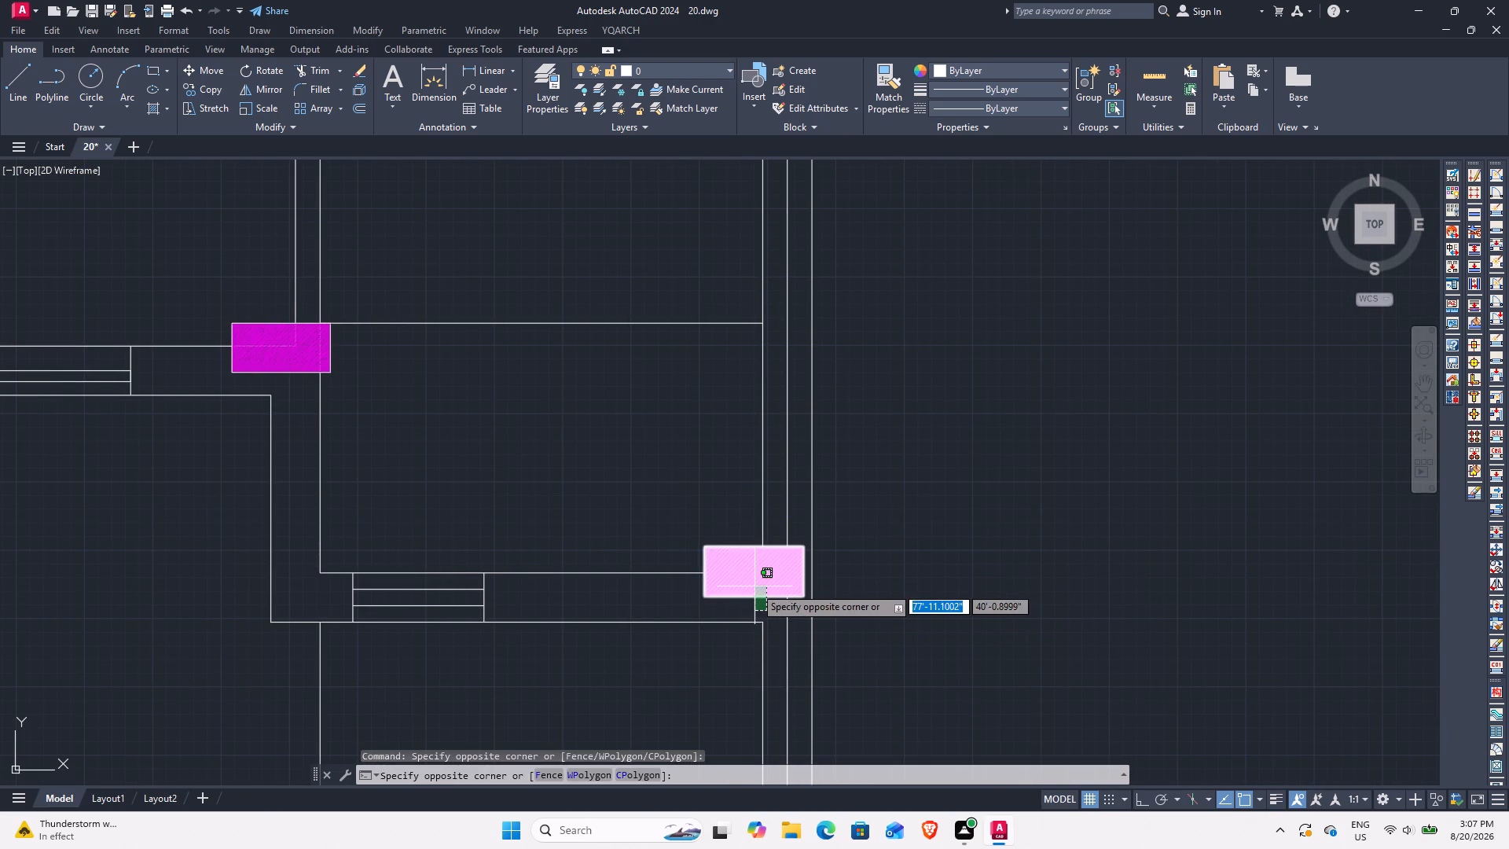
{"action": "left_click", "coordinate": [754, 586]}
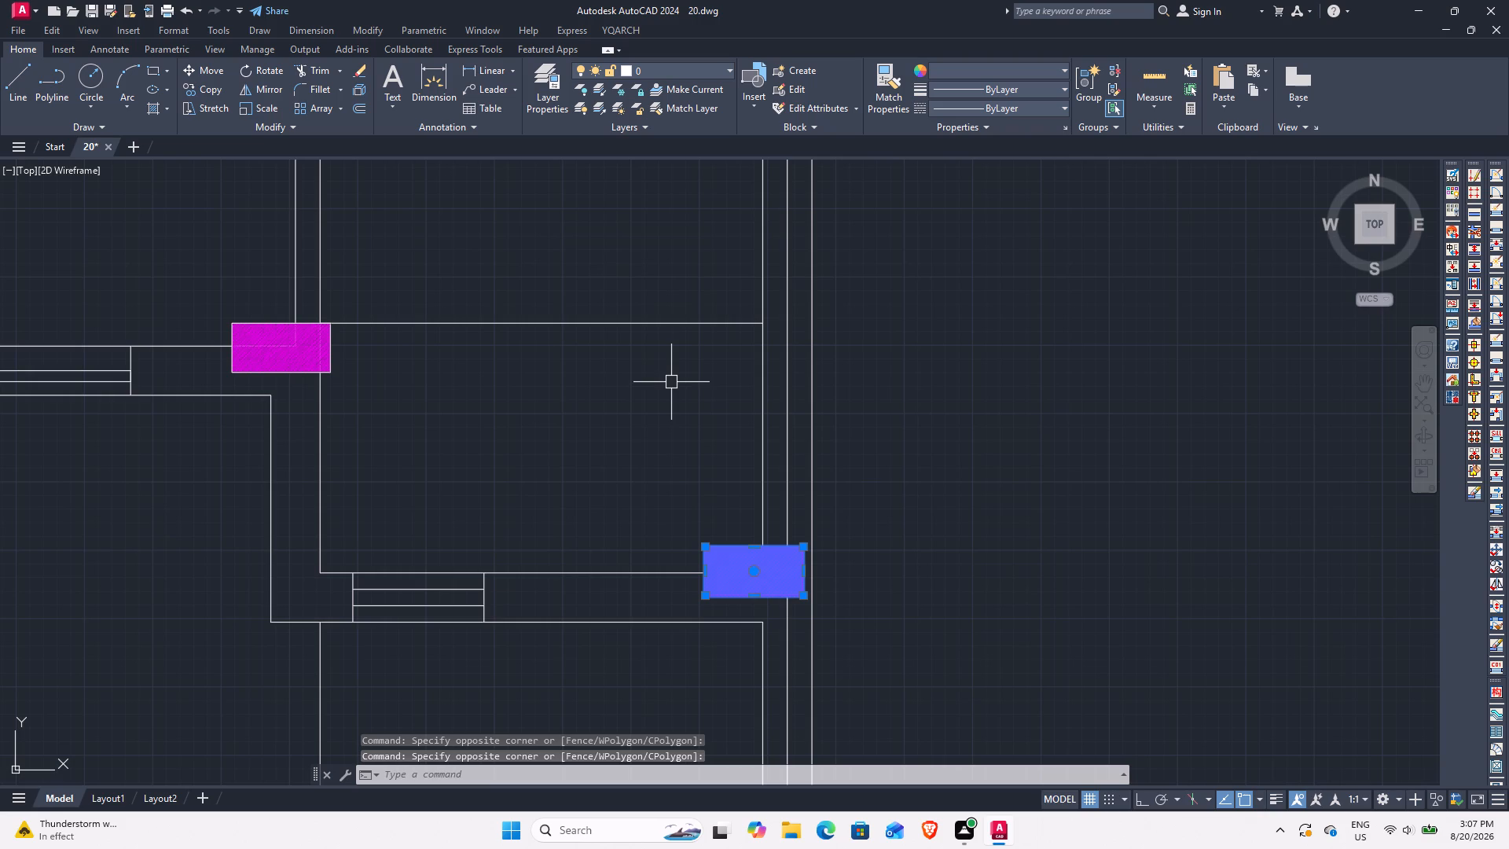
{"action": "type", "text": "m"}
{"action": "key", "text": "space"}
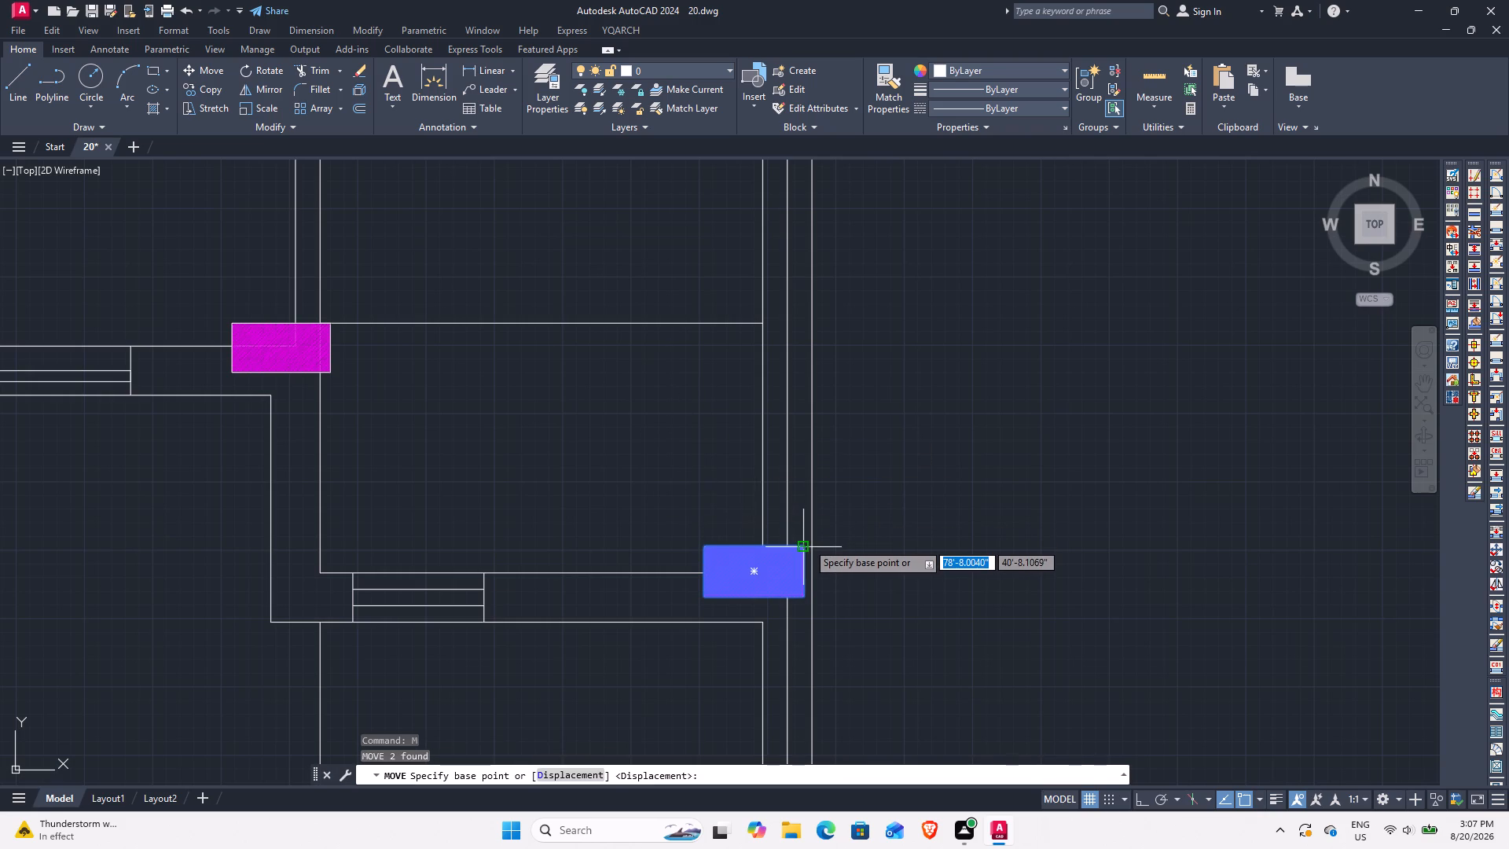
{"action": "left_click", "coordinate": [806, 542]}
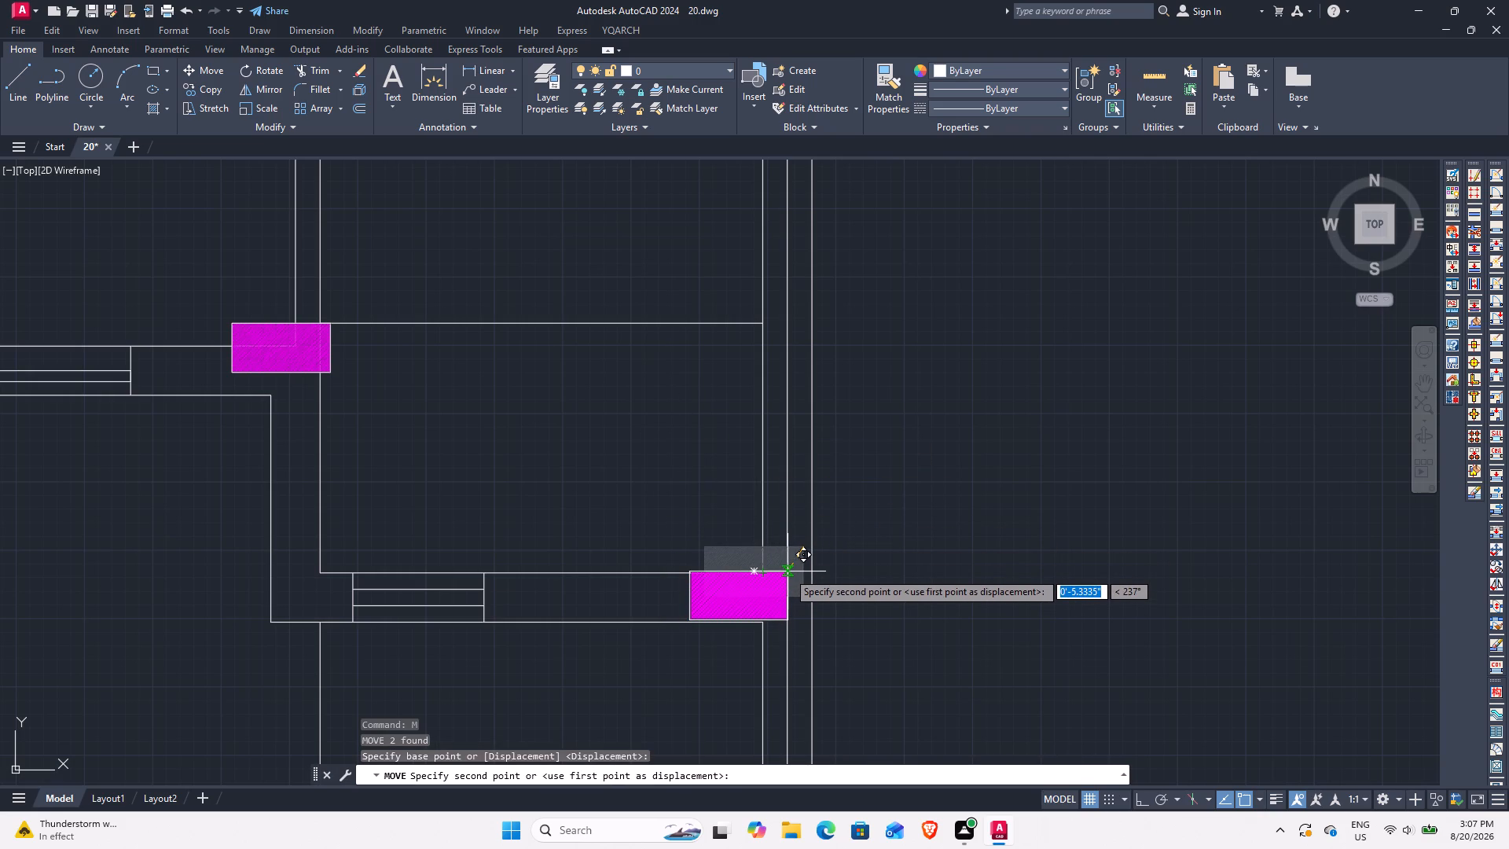
{"action": "left_click", "coordinate": [788, 572]}
{"action": "key", "text": "Escape"}
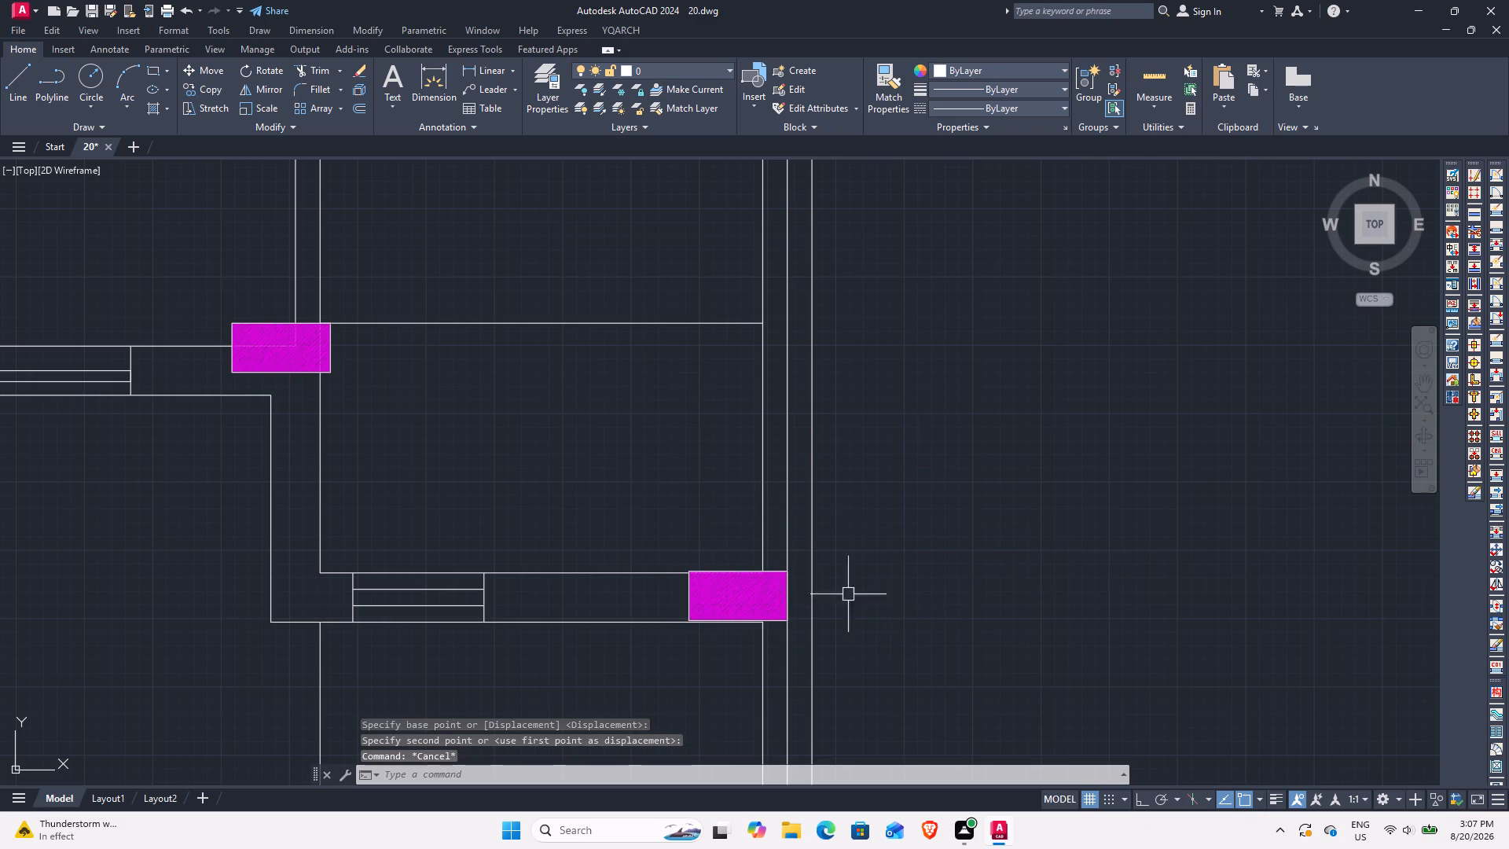
Nudge the east-wall column down so its top edge lines up with the upper face of the short window wall.
{"action": "scroll", "coordinate": [725, 560], "scroll_direction": "up", "scroll_amount": 3}
{"action": "scroll", "coordinate": [726, 590], "scroll_direction": "down", "scroll_amount": 2}
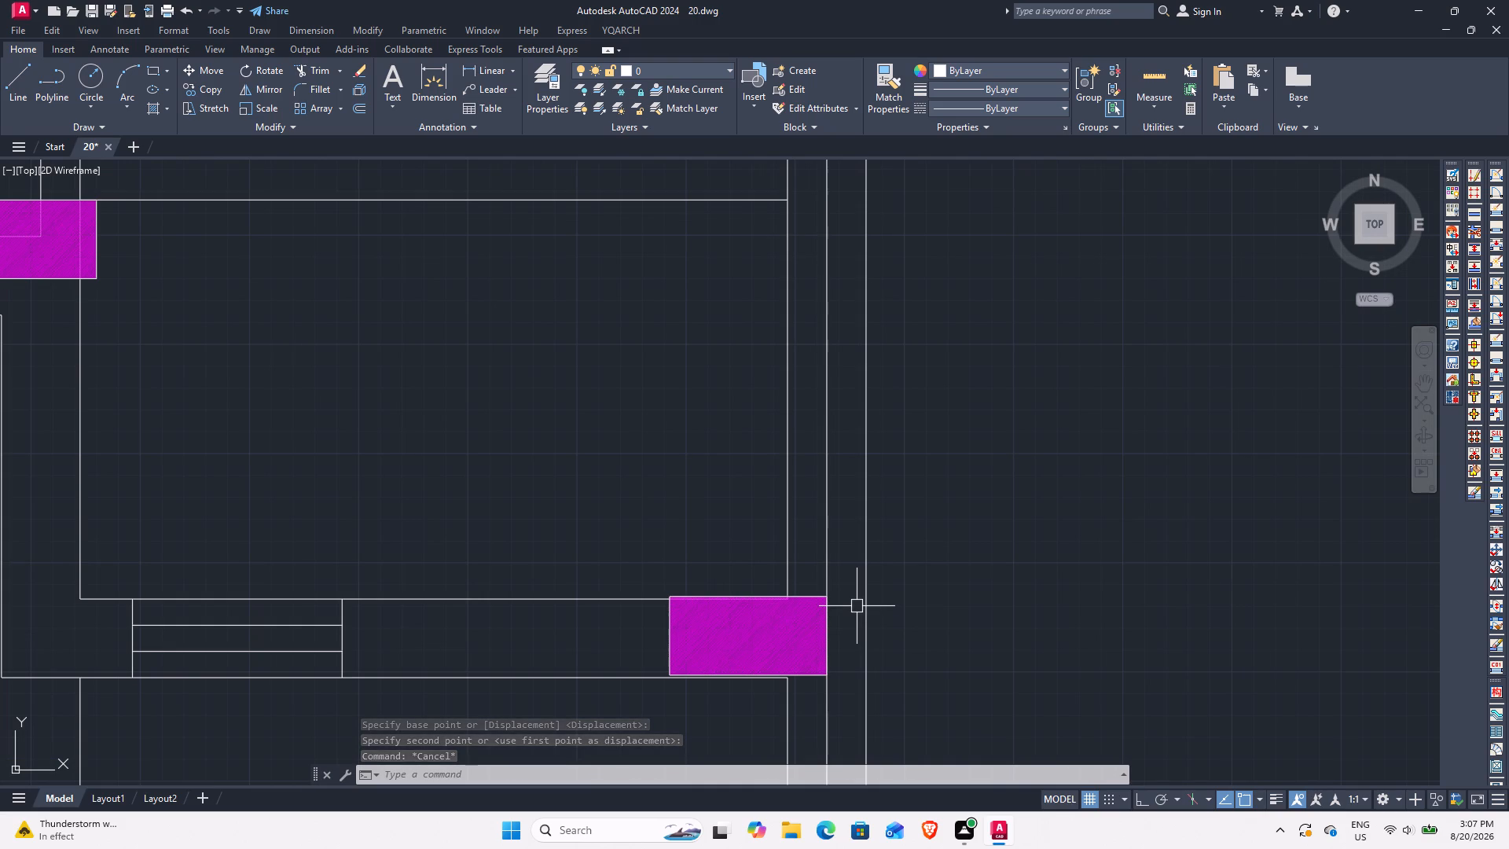
{"action": "scroll", "coordinate": [587, 491], "scroll_direction": "down", "scroll_amount": 7}
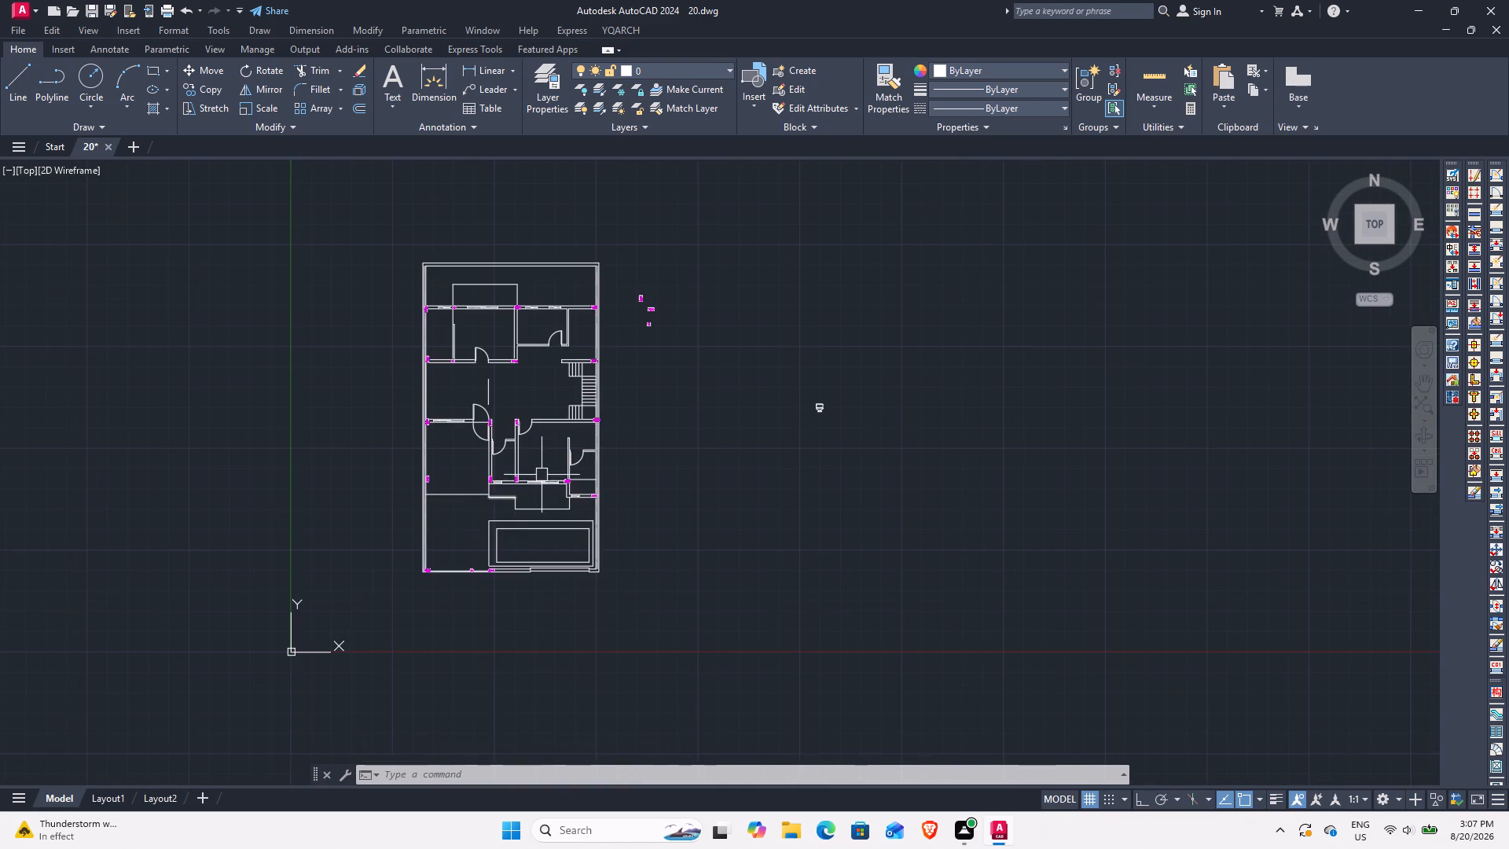
{"action": "scroll", "coordinate": [502, 377], "scroll_direction": "up", "scroll_amount": 3}
{"action": "scroll", "coordinate": [634, 599], "scroll_direction": "down", "scroll_amount": 2}
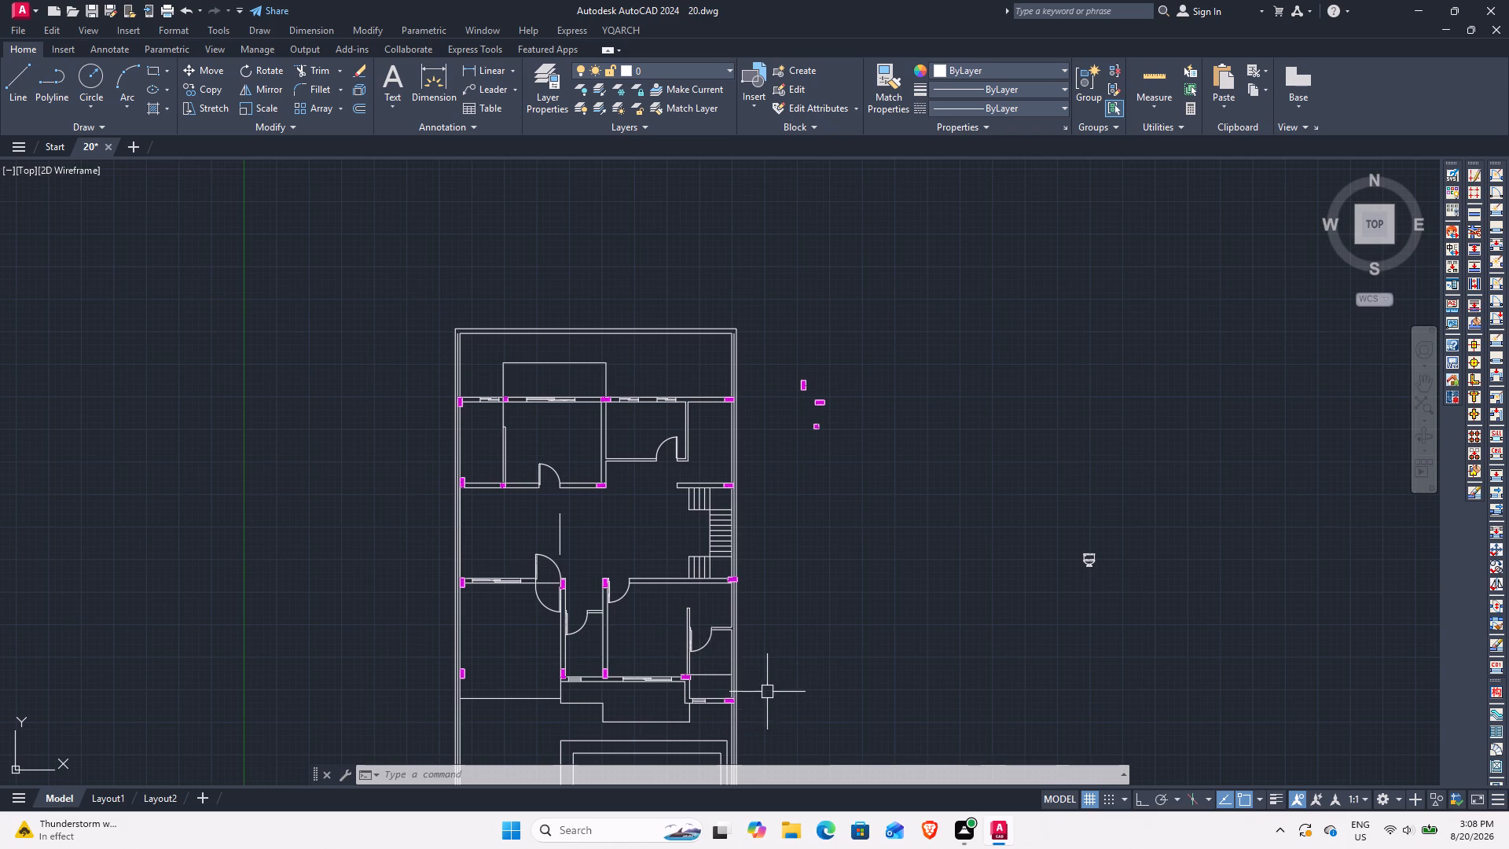
{"action": "middle_click_drag", "start_coordinate": [764, 692], "coordinate": [736, 539]}
{"action": "scroll", "coordinate": [718, 609], "scroll_direction": "up", "scroll_amount": 5}
{"action": "scroll", "coordinate": [788, 560], "scroll_direction": "up", "scroll_amount": 2}
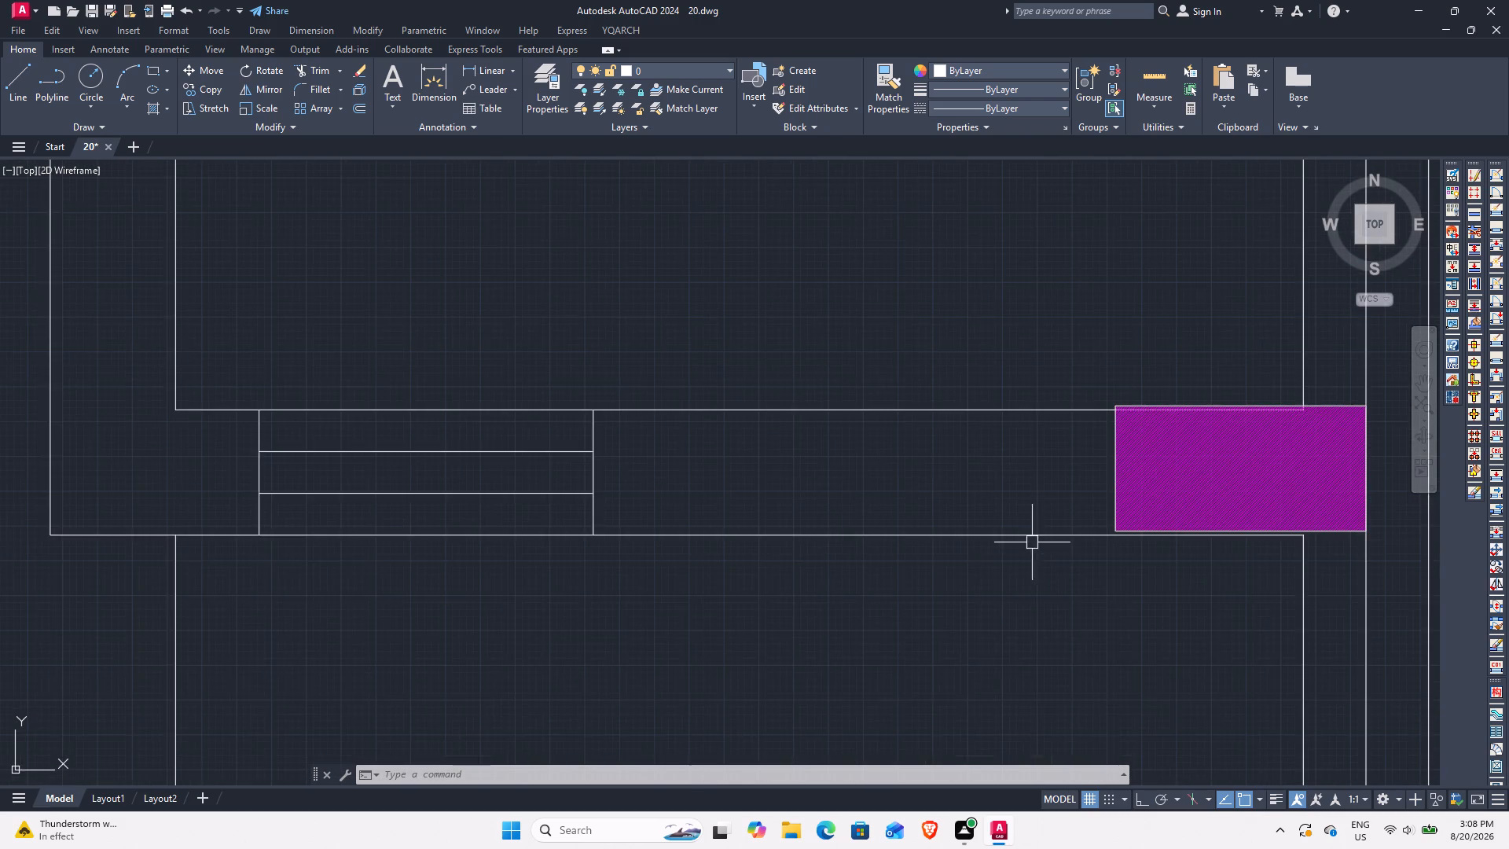
{"action": "middle_click_drag", "start_coordinate": [1023, 542], "coordinate": [634, 611]}
{"action": "left_click", "coordinate": [954, 621]}
{"action": "left_click", "coordinate": [924, 546]}
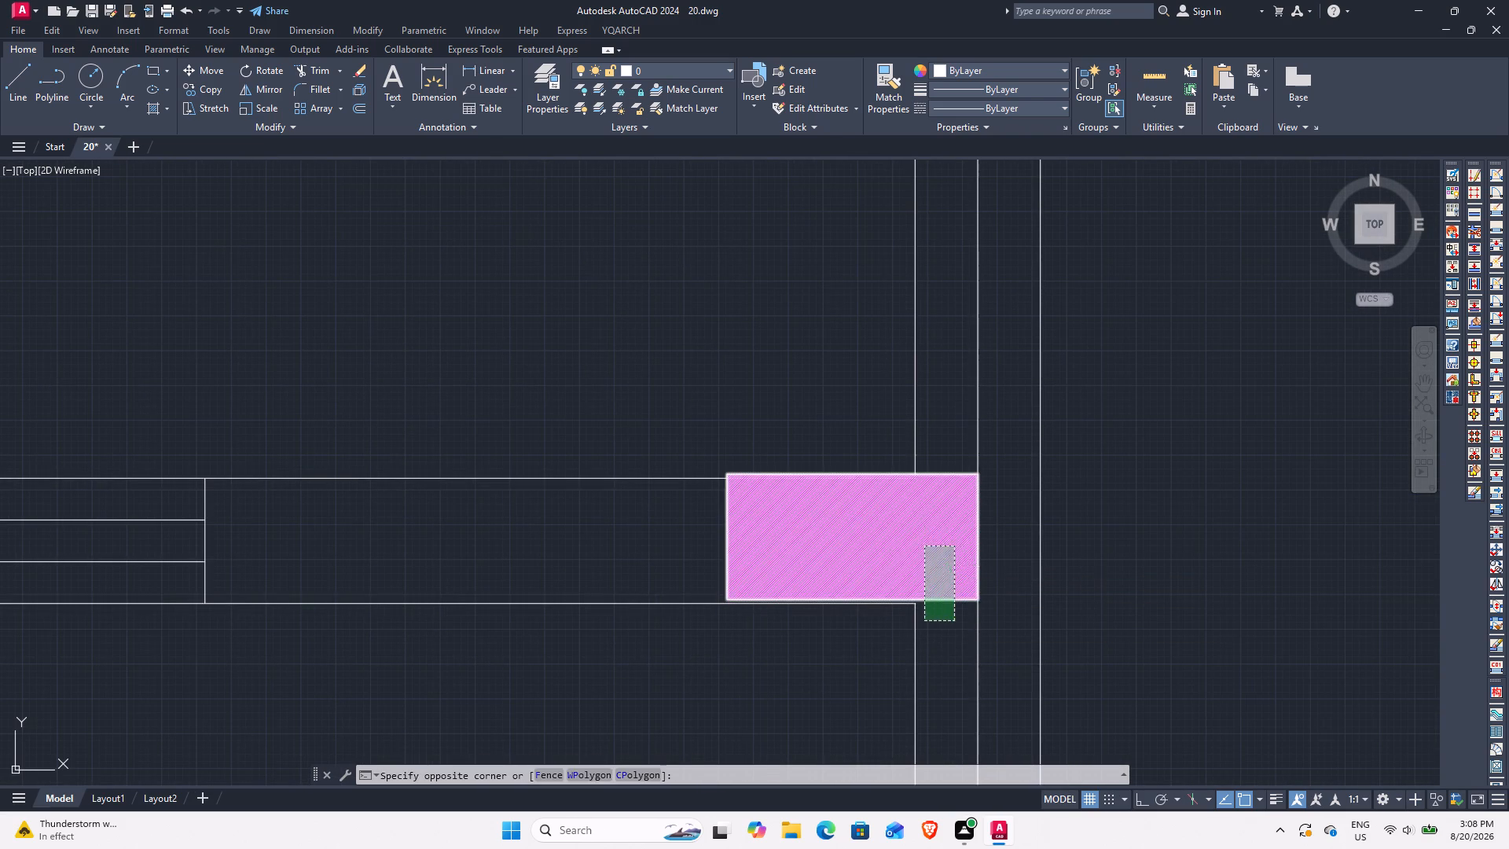
{"action": "type", "text": "m"}
{"action": "key", "text": "space"}
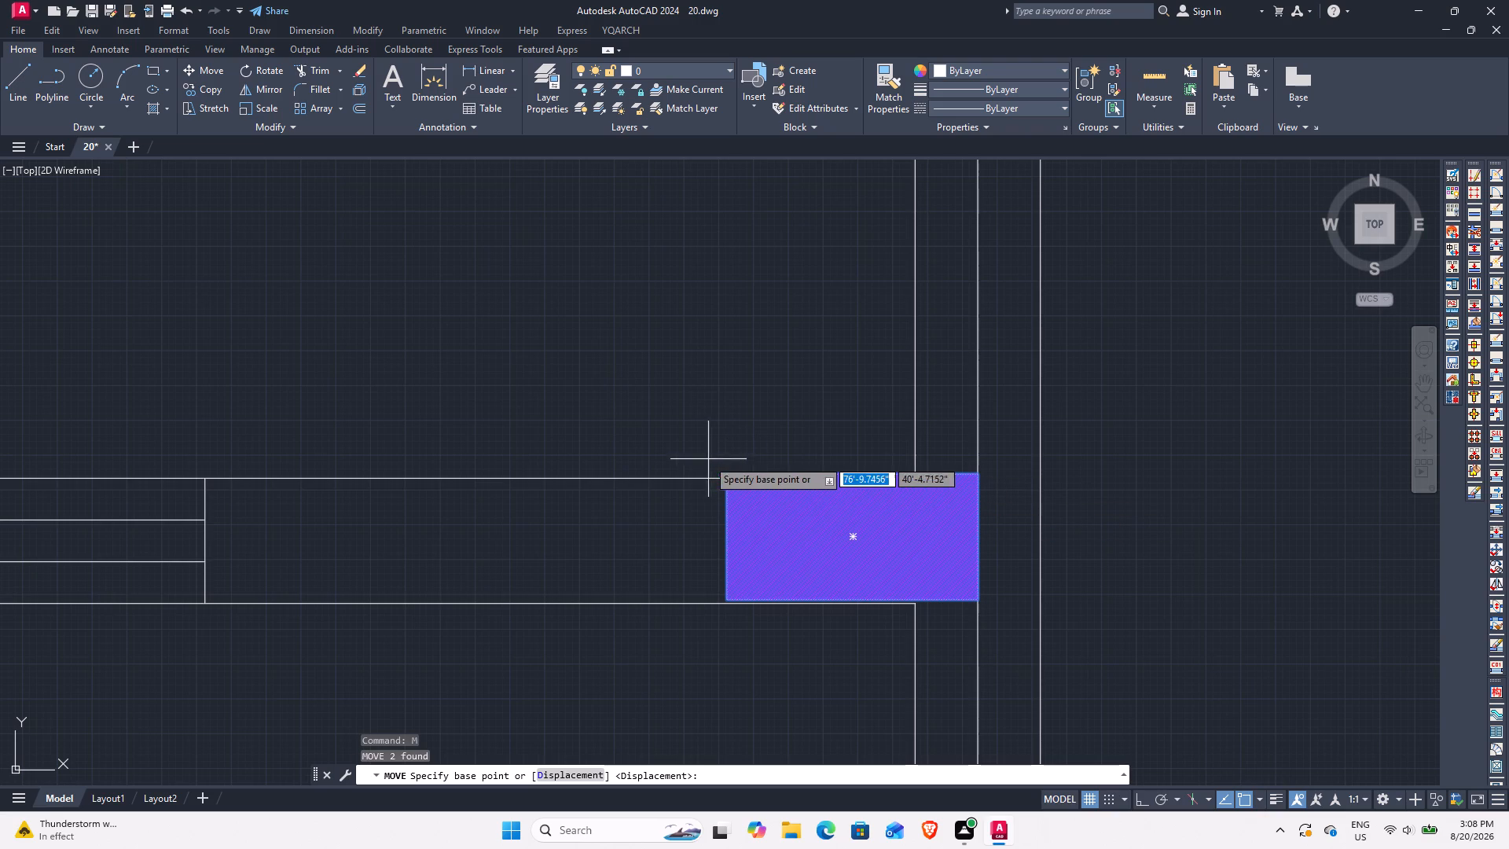
{"action": "left_click", "coordinate": [727, 469]}
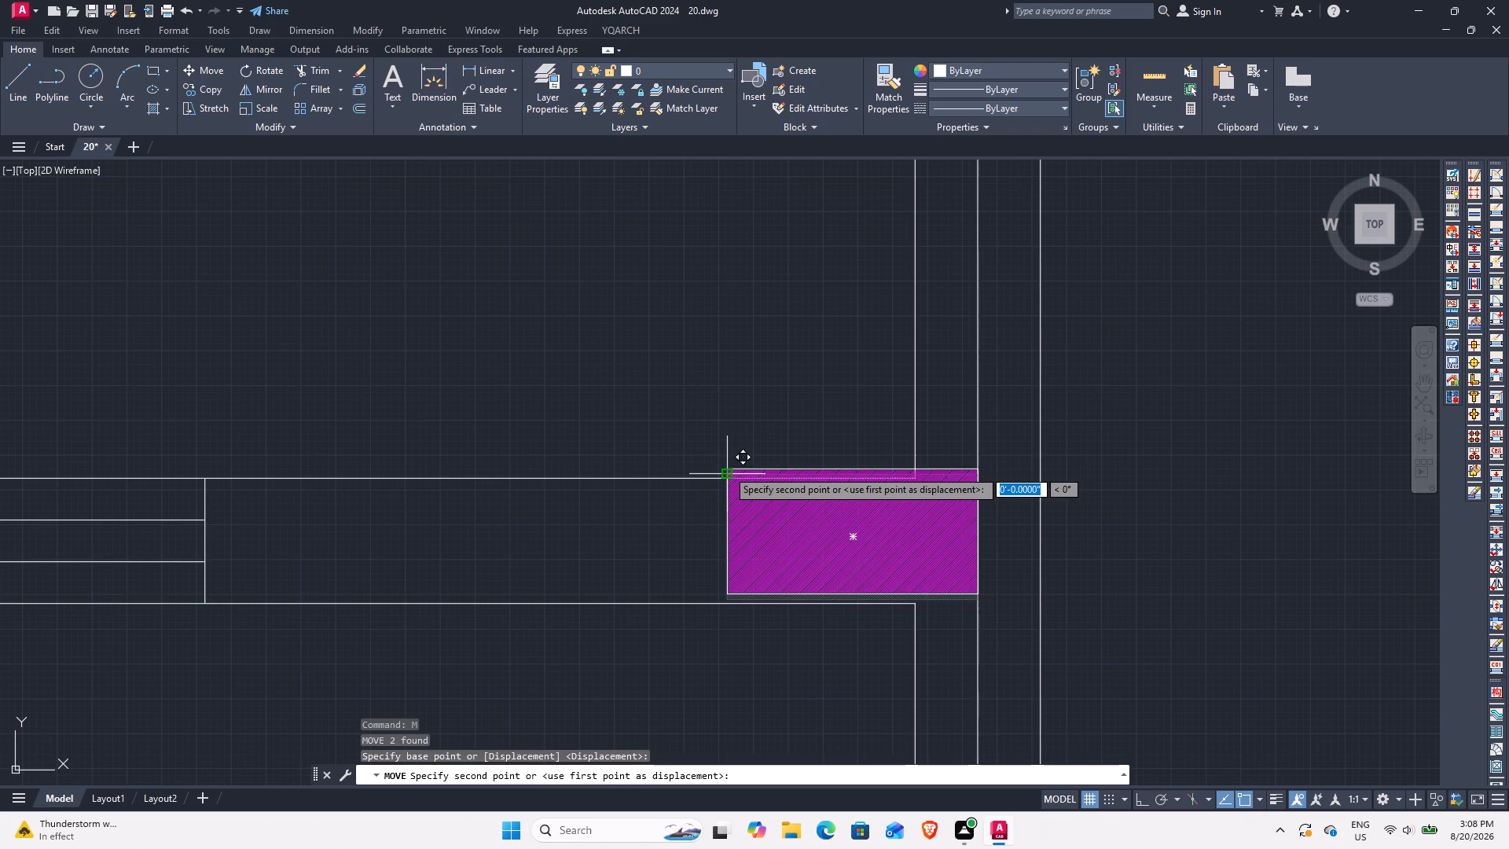
{"action": "scroll", "coordinate": [727, 469], "scroll_direction": "up", "scroll_amount": 3}
{"action": "left_click", "coordinate": [729, 504]}
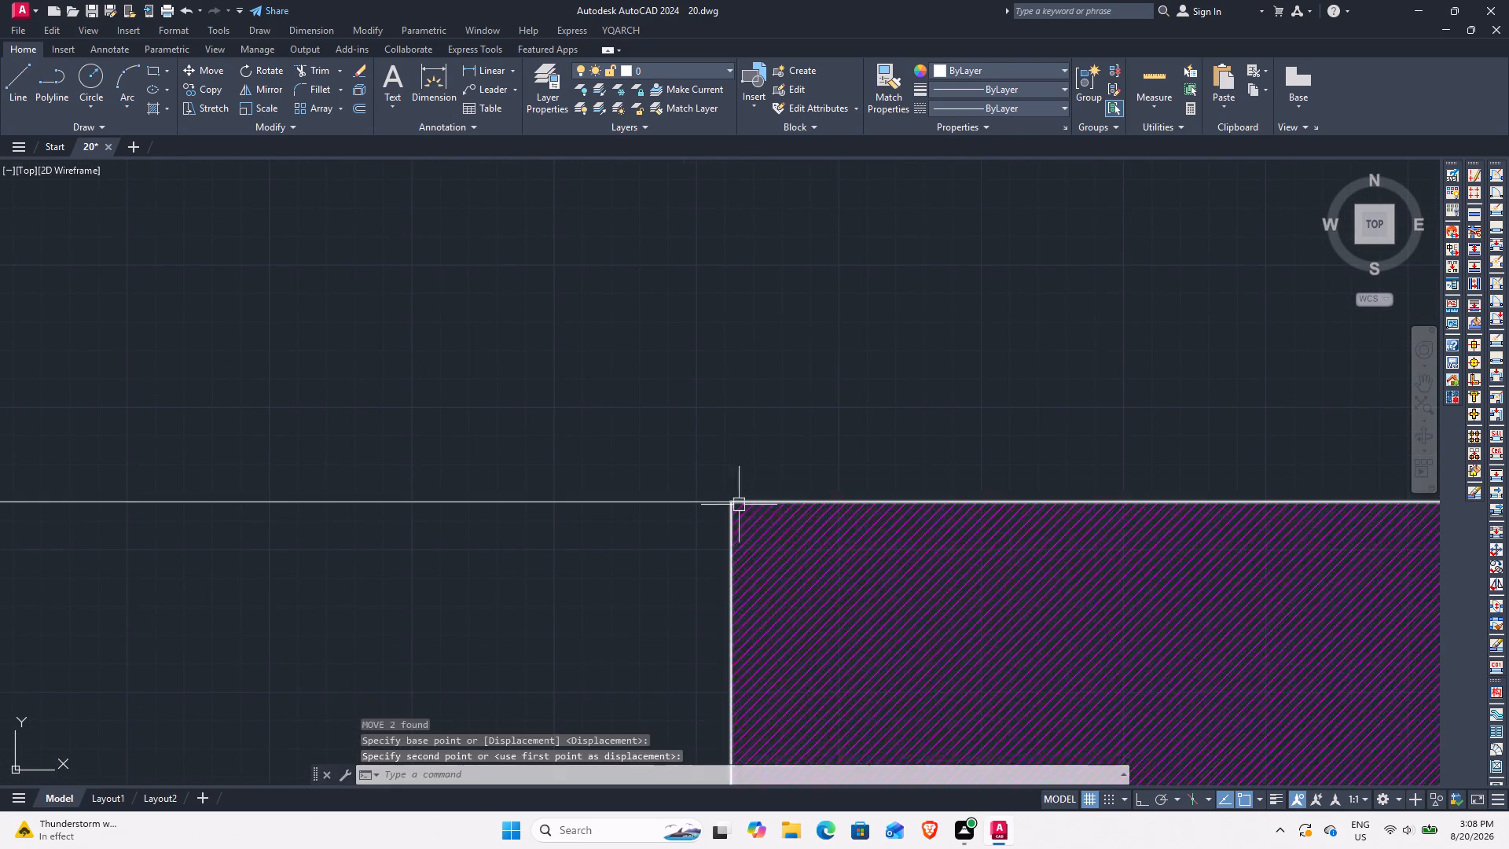
Move the column at the sliding-window wall's east end down about 4.2 inches, aligning its bottom edge with the wall's lower face.
{"action": "scroll", "coordinate": [750, 461], "scroll_direction": "down", "scroll_amount": 8}
{"action": "middle_click_drag", "start_coordinate": [679, 427], "coordinate": [934, 474]}
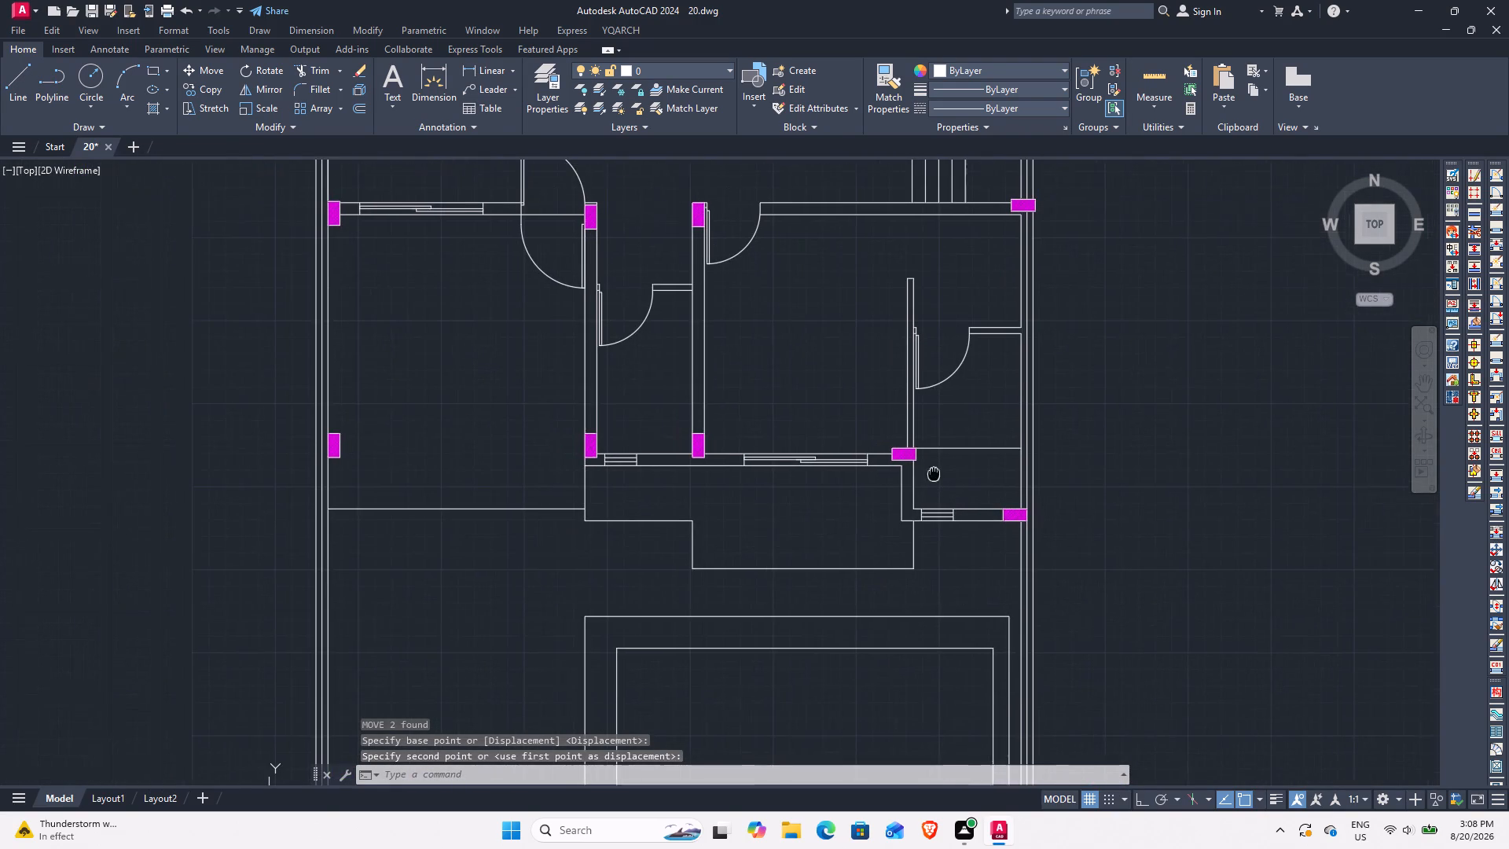
{"action": "middle_click_drag", "start_coordinate": [934, 474], "coordinate": [934, 475]}
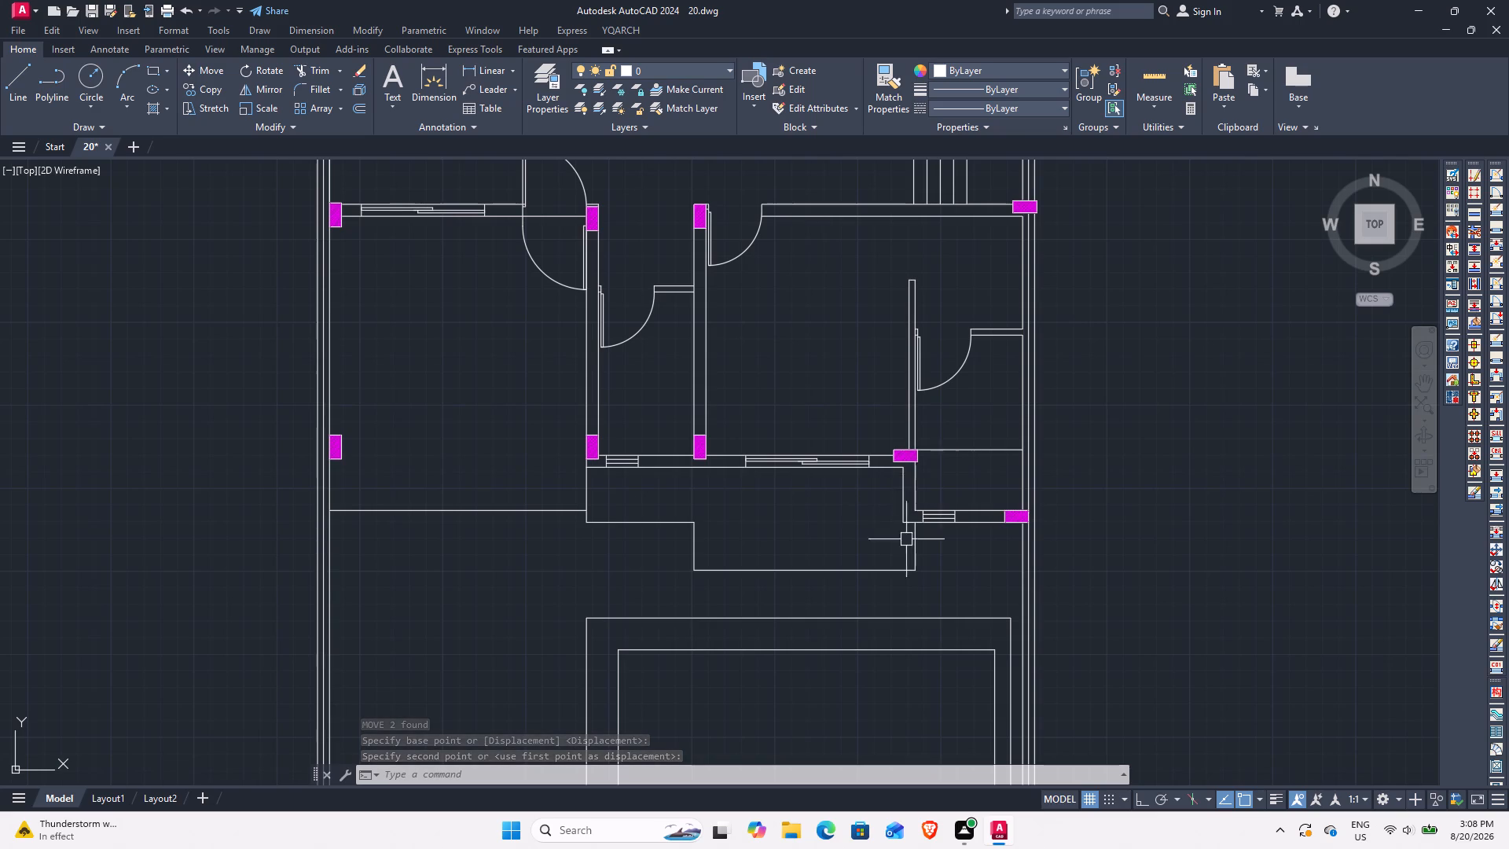
{"action": "scroll", "coordinate": [895, 448], "scroll_direction": "up", "scroll_amount": 4}
{"action": "left_click_drag", "start_coordinate": [998, 566], "coordinate": [993, 546]}
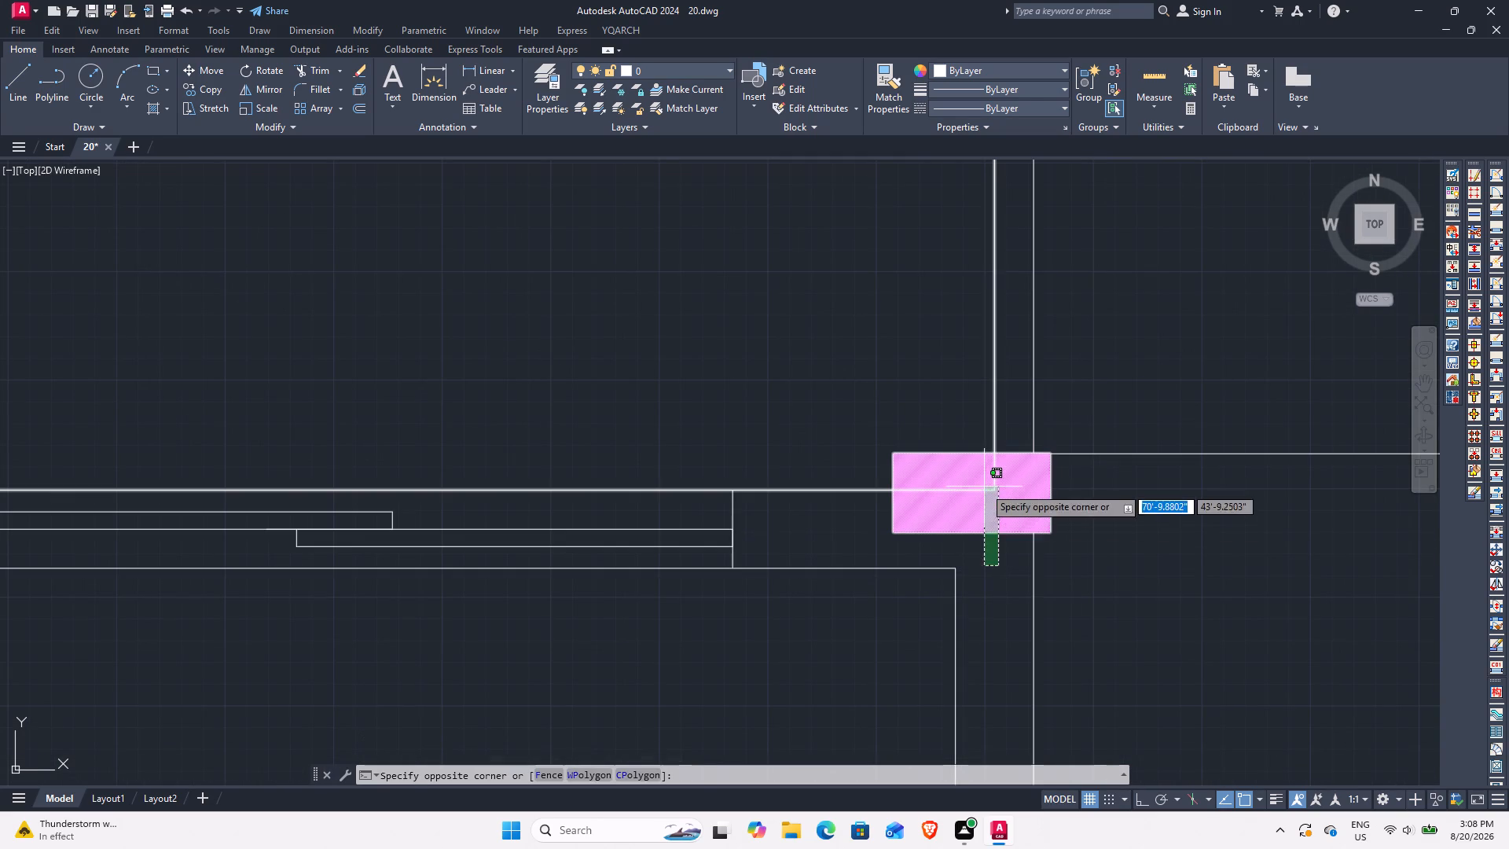
{"action": "left_click", "coordinate": [978, 514]}
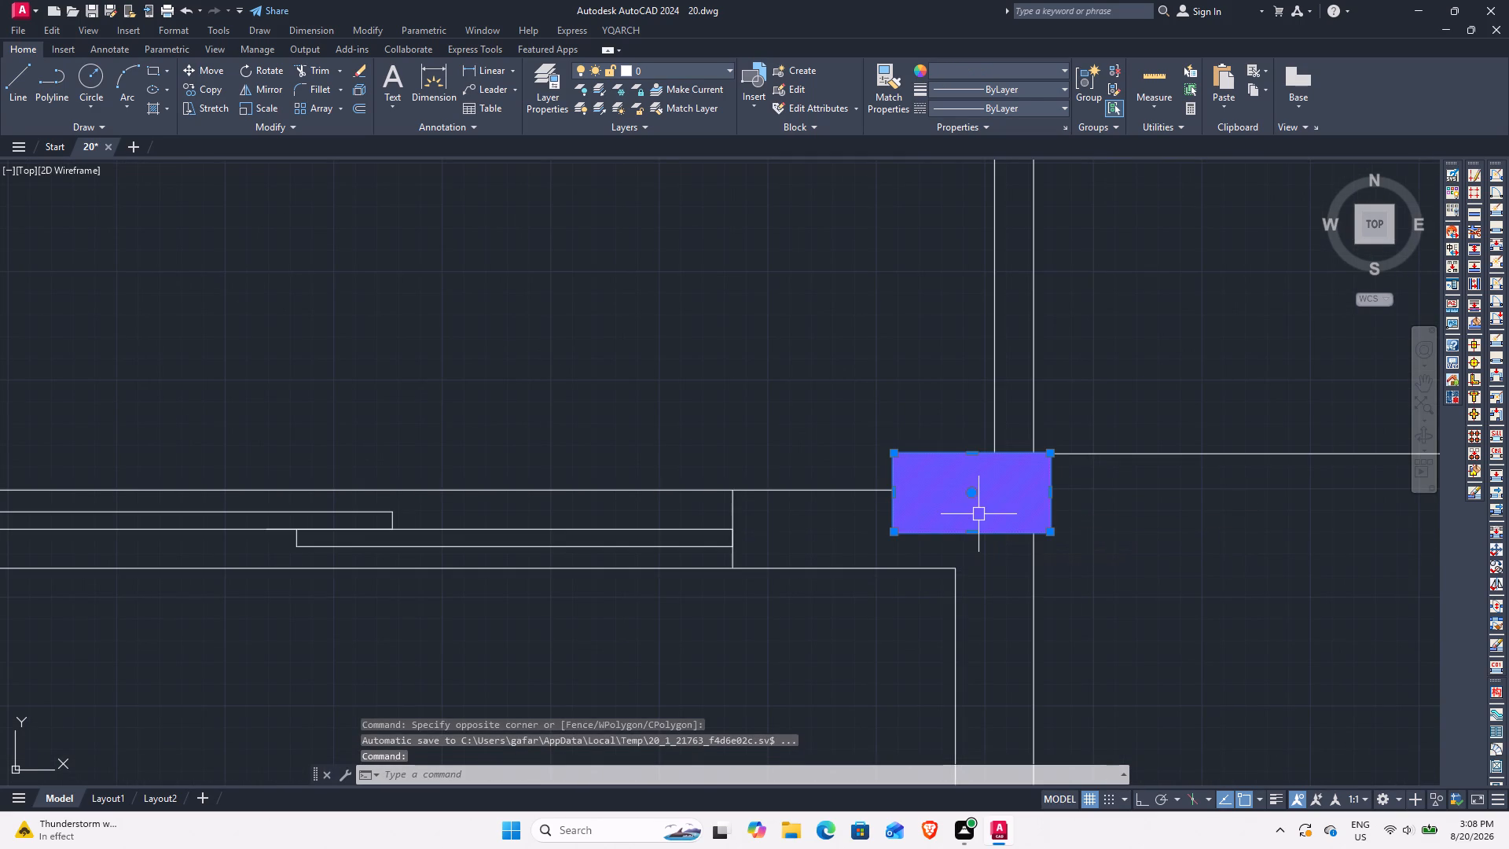
{"action": "type", "text": "m"}
{"action": "key", "text": "space"}
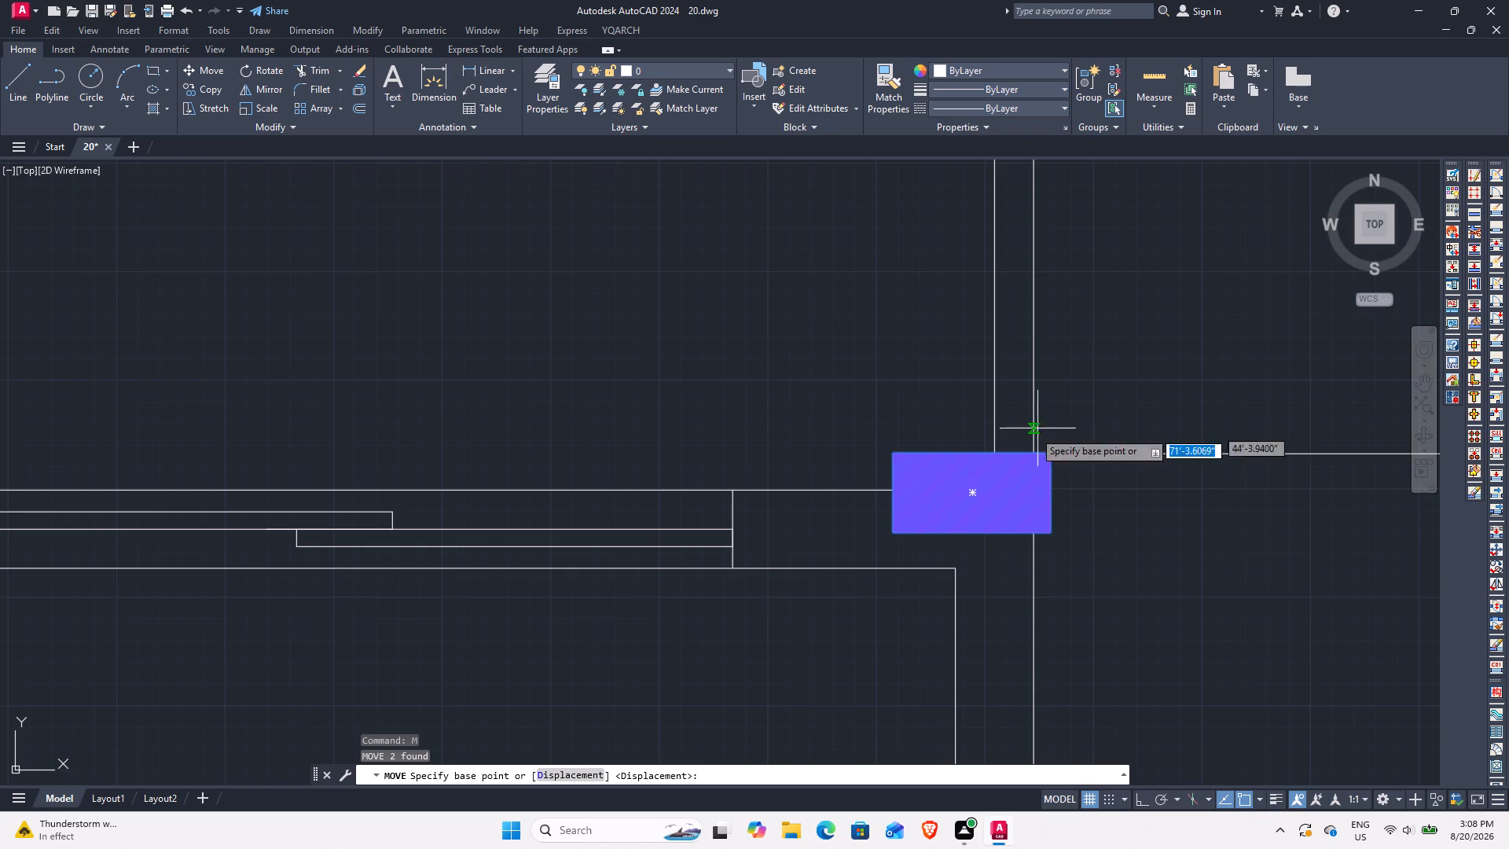
{"action": "left_click", "coordinate": [898, 534]}
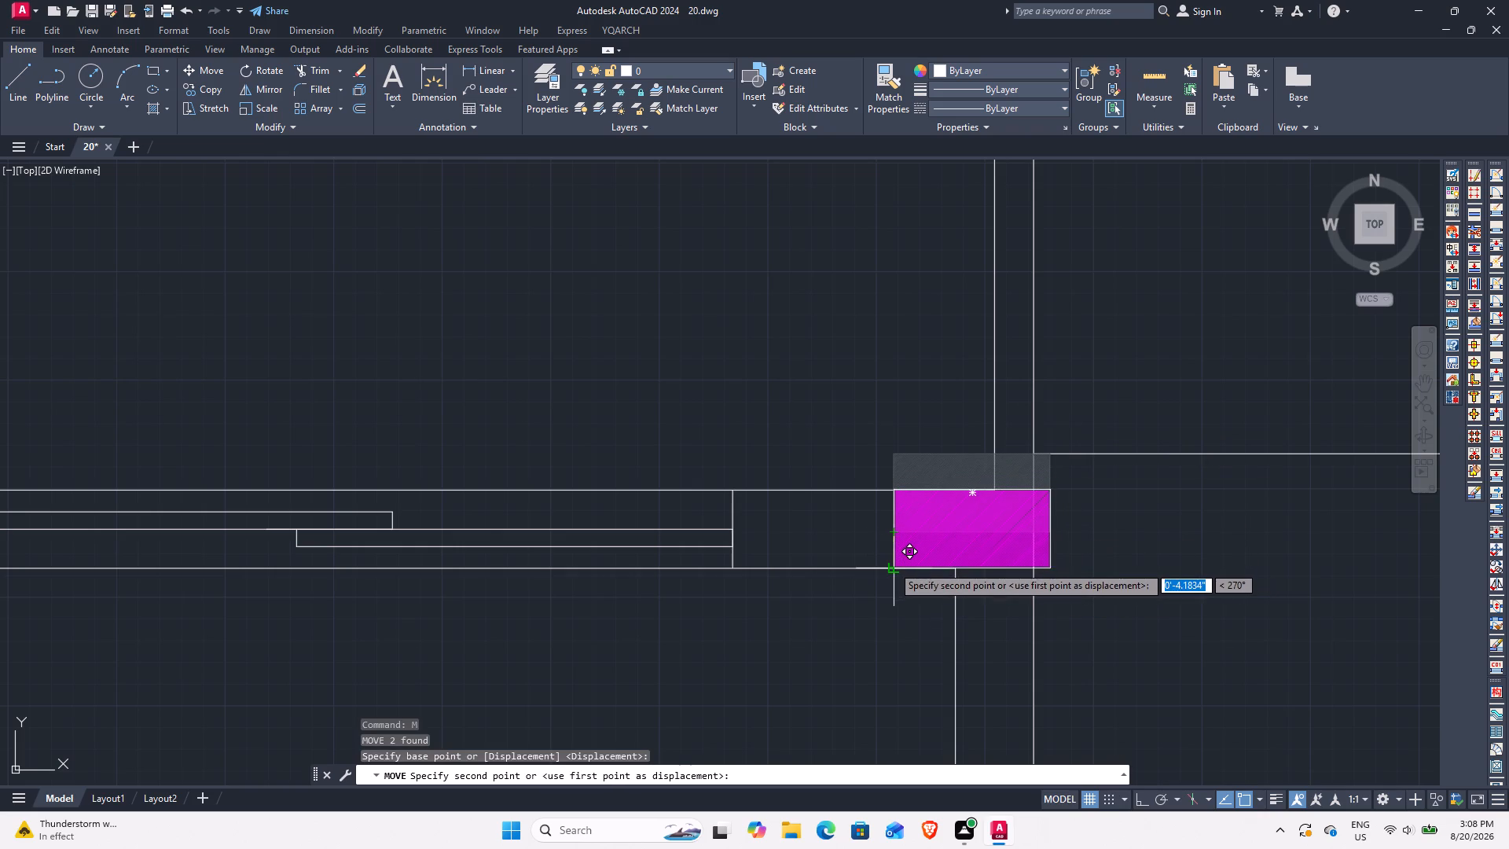
{"action": "left_click", "coordinate": [892, 565]}
Move the same column left about 1.9 inches so its right edge aligns with the partition's right face.
{"action": "left_click", "coordinate": [1012, 593]}
{"action": "left_click", "coordinate": [988, 539]}
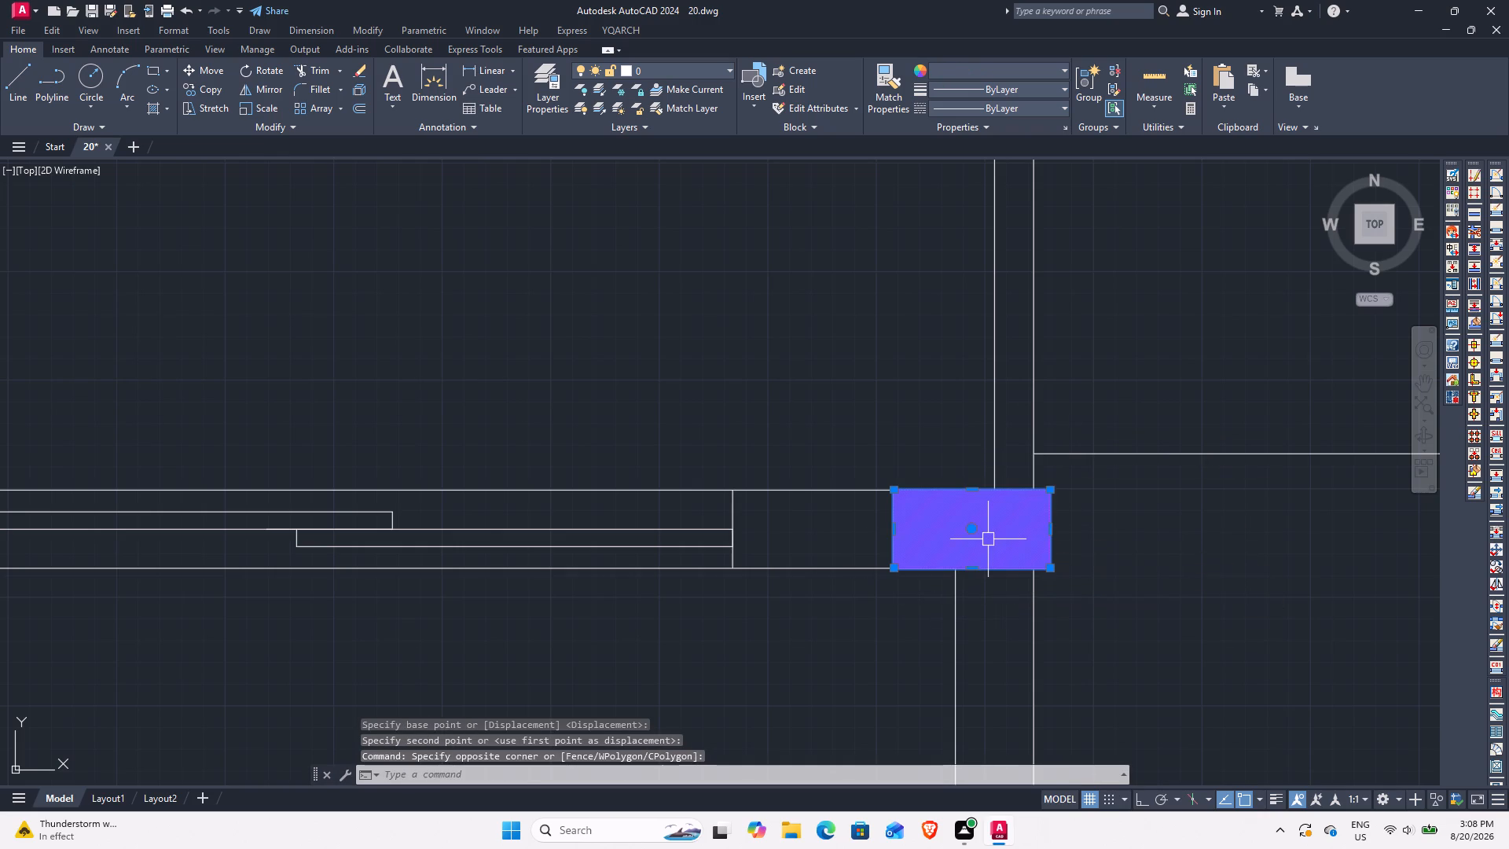
{"action": "type", "text": "m"}
{"action": "key", "text": "space"}
{"action": "left_click", "coordinate": [1052, 495]}
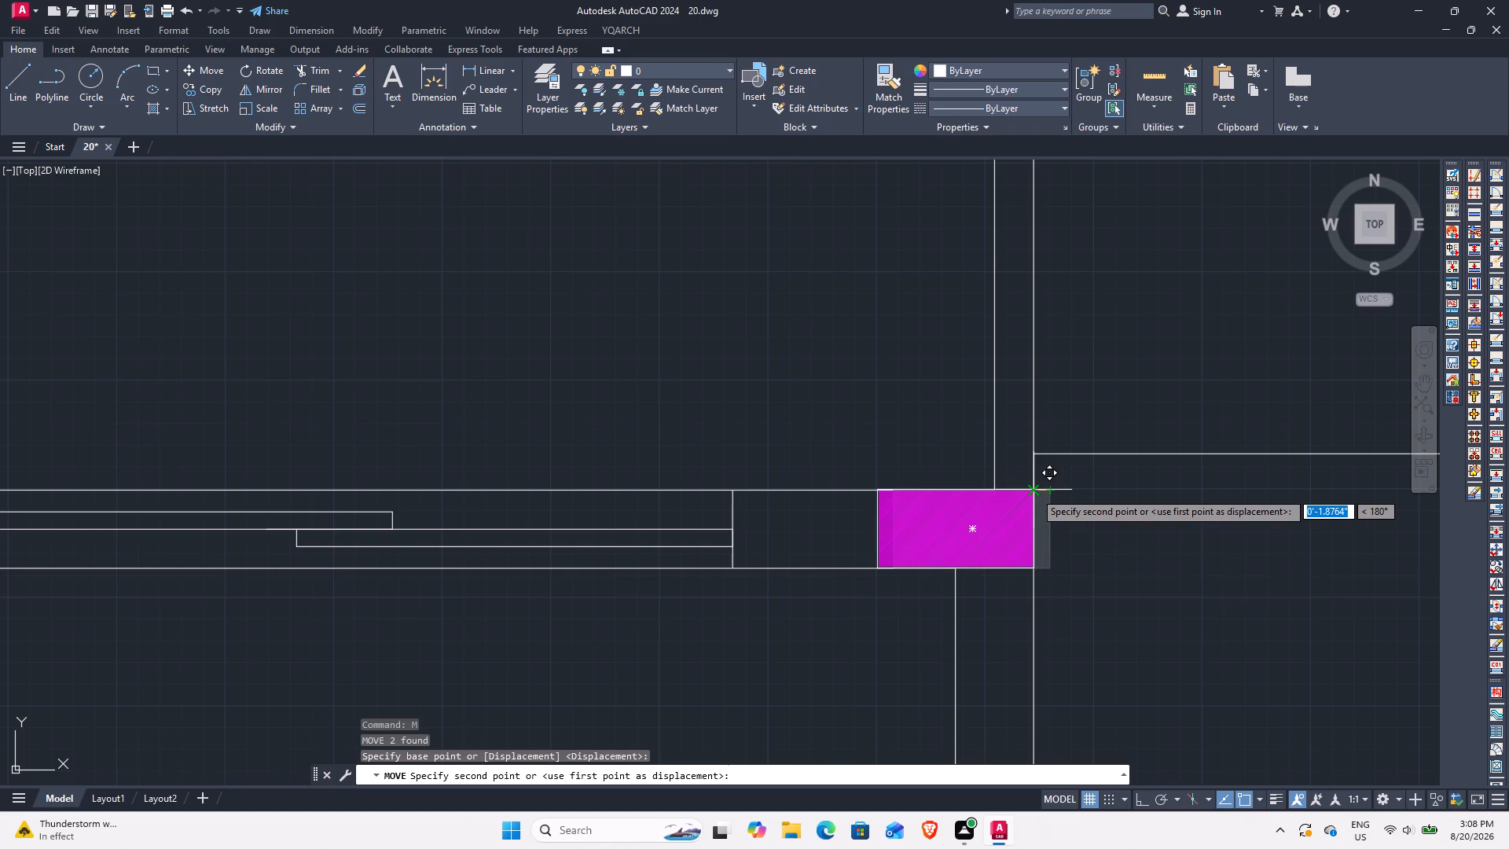
{"action": "left_click", "coordinate": [1034, 491]}
Move the vertical column at the middle partition straight down so its bottom edge meets the lower face of the window wall.
{"action": "middle_click_drag", "start_coordinate": [762, 549], "coordinate": [954, 525]}
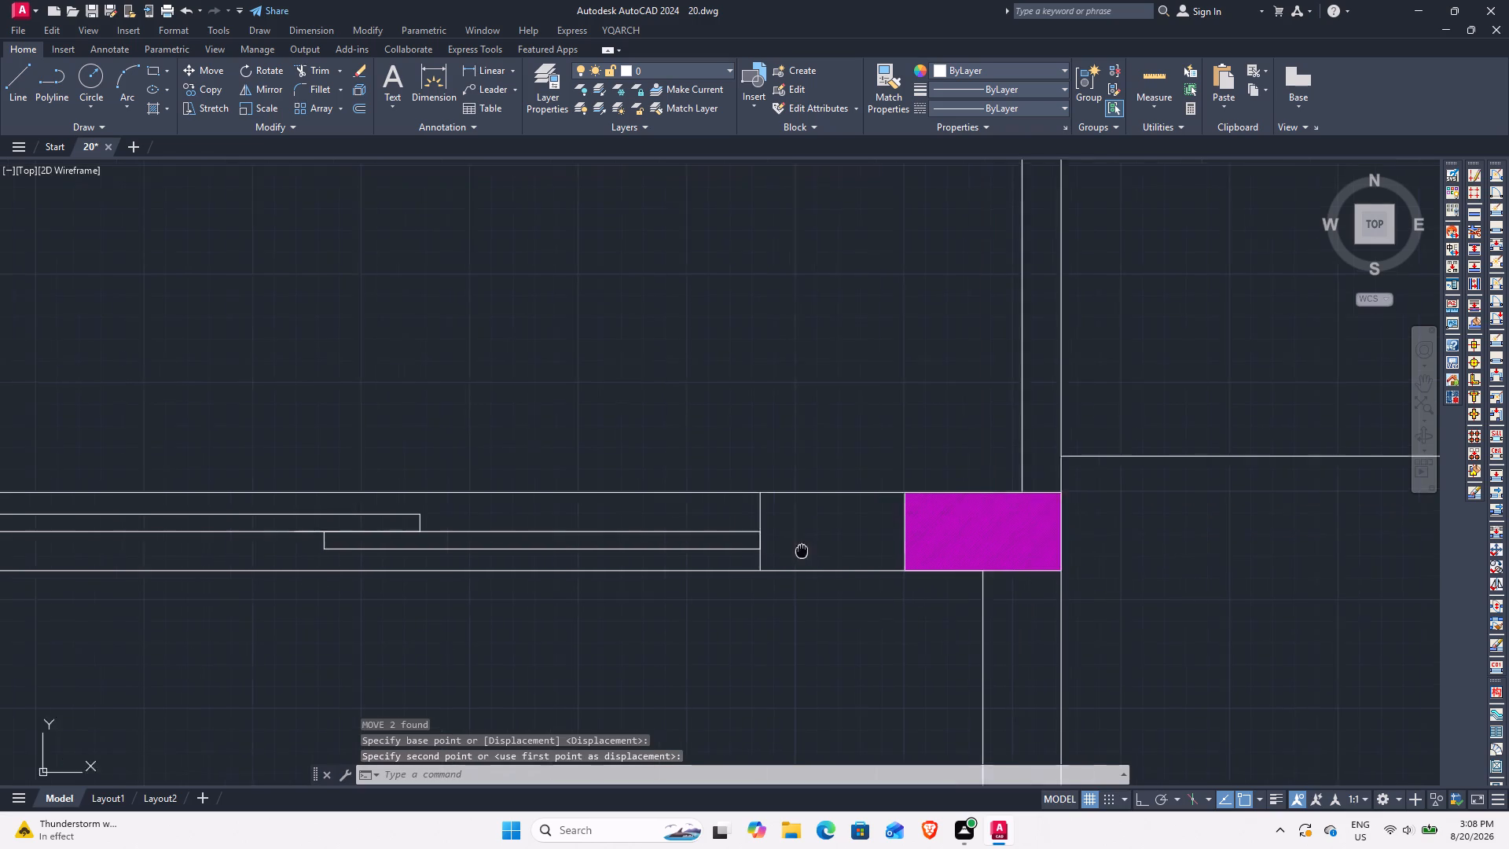
{"action": "middle_click_drag", "start_coordinate": [954, 525], "coordinate": [1216, 474]}
{"action": "scroll", "coordinate": [910, 481], "scroll_direction": "down", "scroll_amount": 2}
{"action": "middle_click_drag", "start_coordinate": [586, 498], "coordinate": [752, 564]}
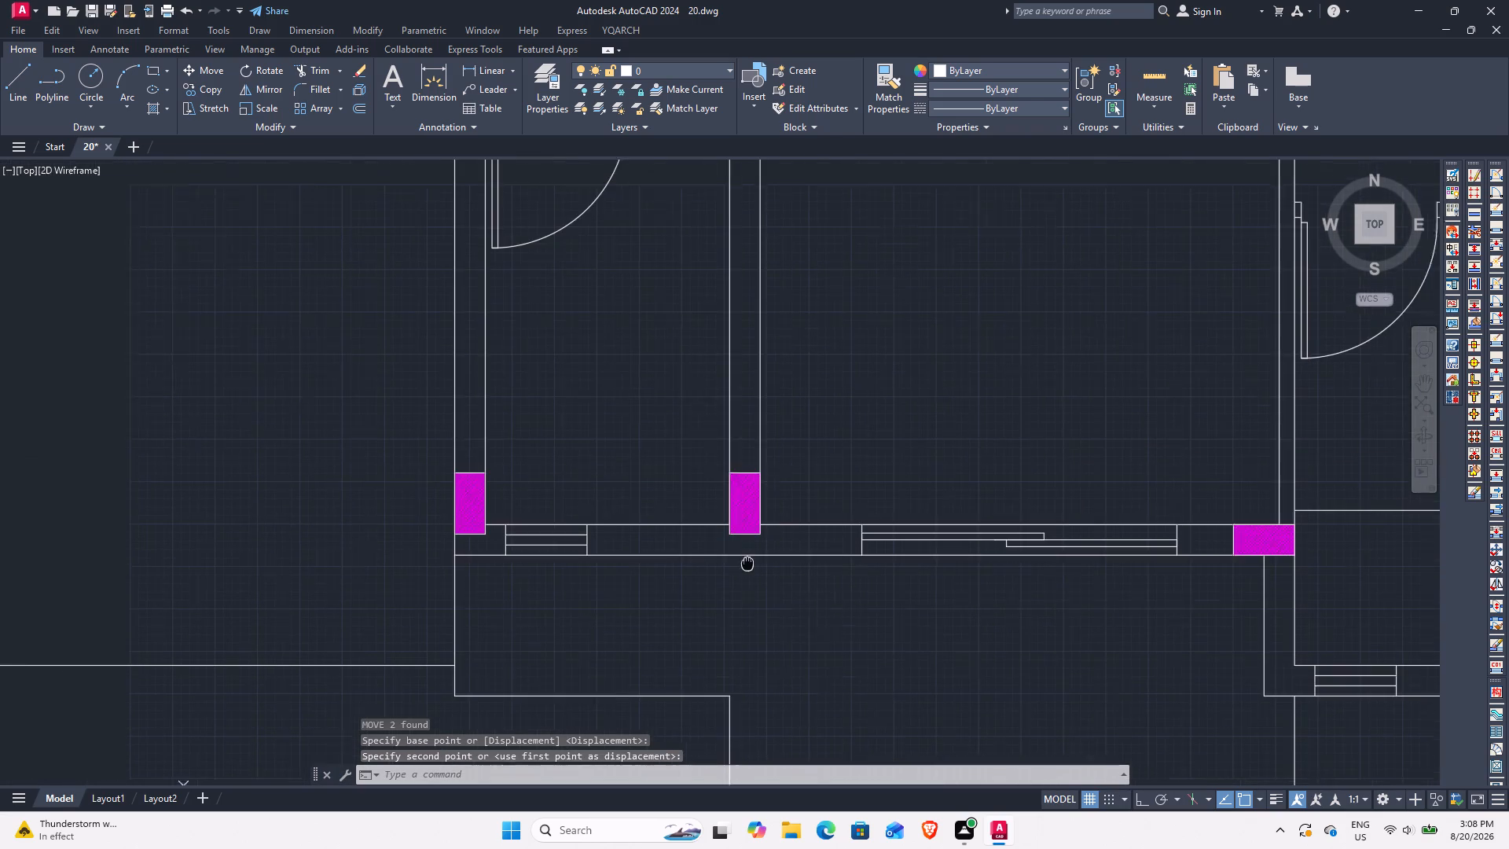
{"action": "middle_click_drag", "start_coordinate": [752, 564], "coordinate": [760, 565]}
{"action": "scroll", "coordinate": [754, 523], "scroll_direction": "up", "scroll_amount": 3}
{"action": "left_click_drag", "start_coordinate": [856, 622], "coordinate": [842, 610]}
{"action": "left_click", "coordinate": [799, 557]}
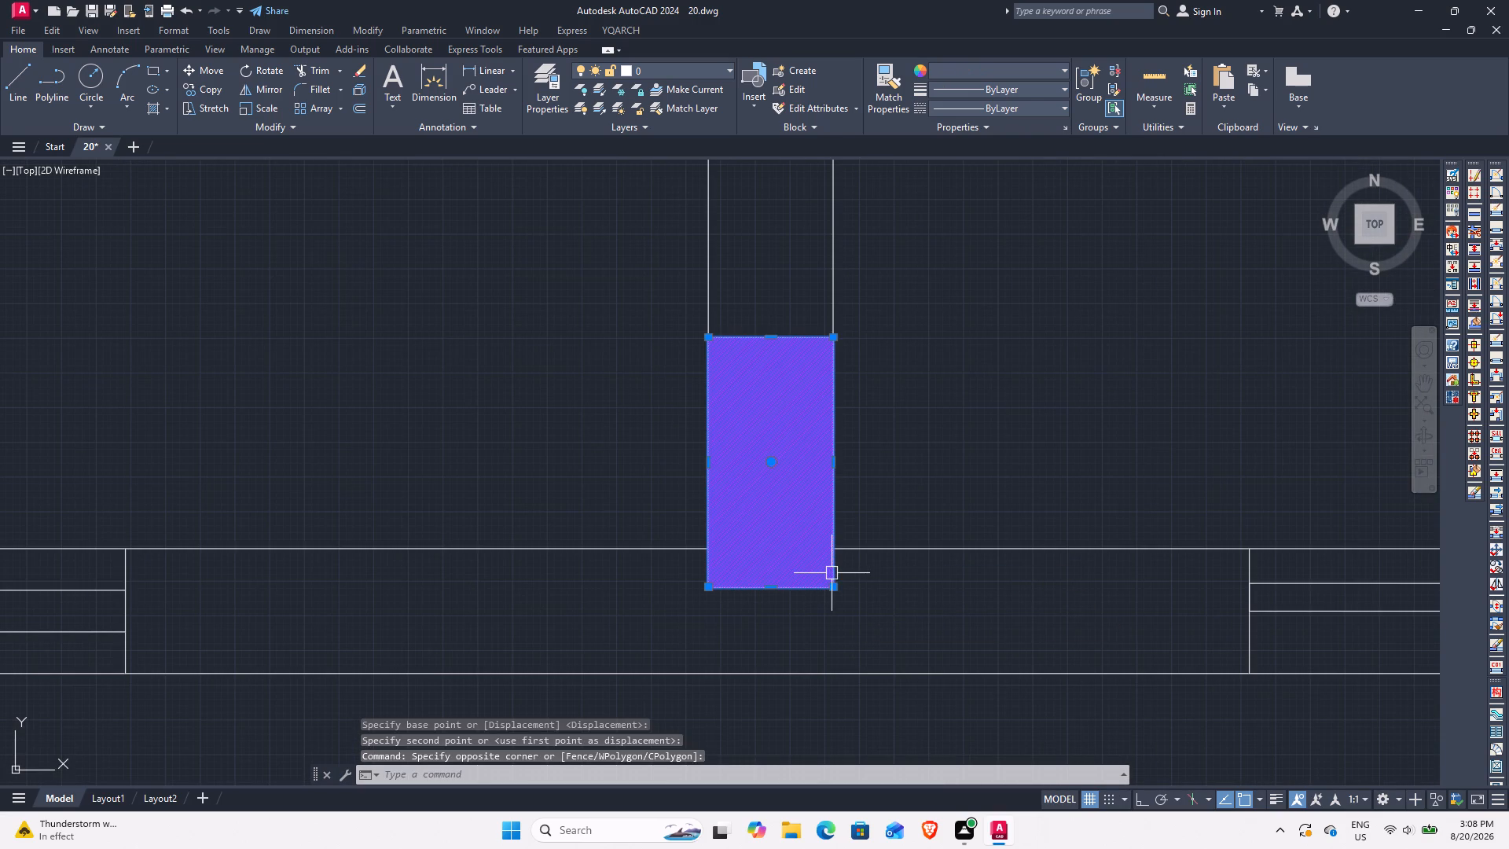
{"action": "key", "text": "m"}
{"action": "key", "text": "space"}
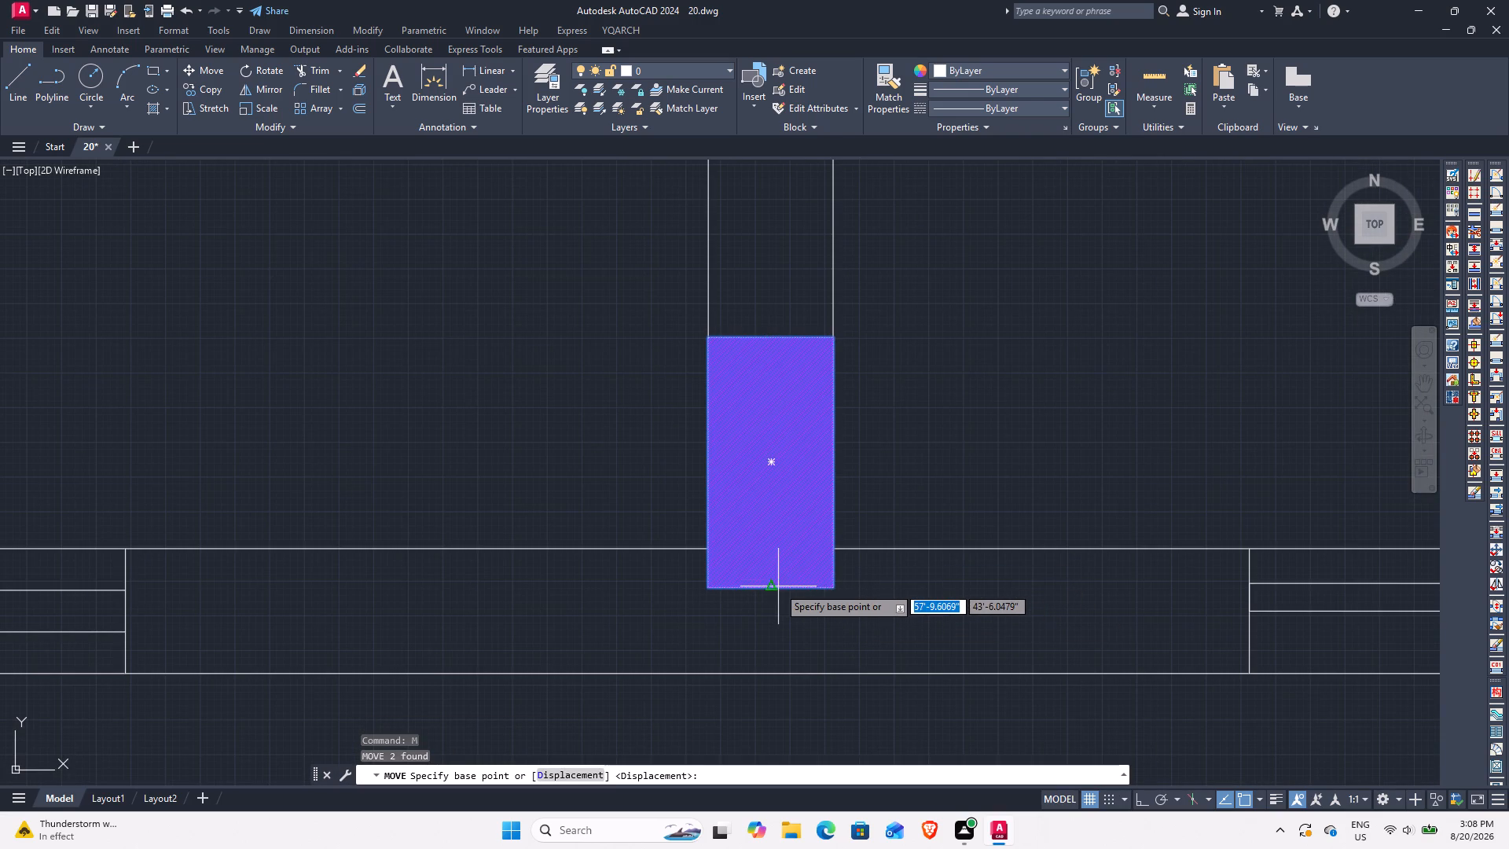
{"action": "left_click", "coordinate": [773, 586]}
{"action": "left_click", "coordinate": [774, 674]}
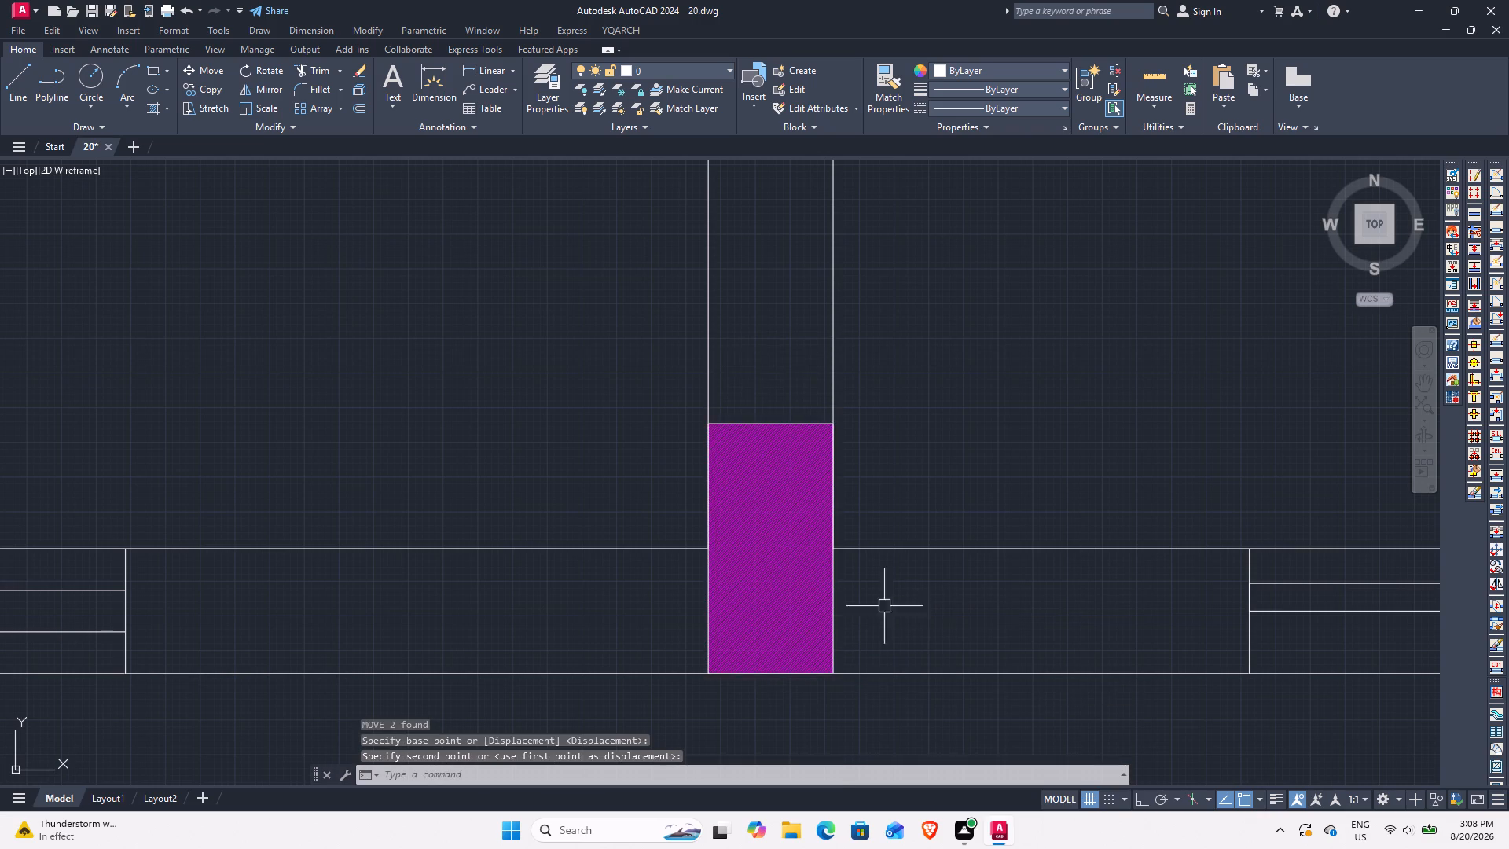
Move the column at the short-window wall's west corner down about 6.2 inches so its bottom edge meets the wall's lower face.
{"action": "scroll", "coordinate": [884, 606], "scroll_direction": "down", "scroll_amount": 3}
{"action": "middle_click_drag", "start_coordinate": [621, 637], "coordinate": [902, 579]}
{"action": "scroll", "coordinate": [876, 546], "scroll_direction": "up", "scroll_amount": 3}
{"action": "left_click_drag", "start_coordinate": [920, 583], "coordinate": [911, 579]}
{"action": "left_click", "coordinate": [830, 520]}
{"action": "type", "text": "m"}
{"action": "key", "text": "space"}
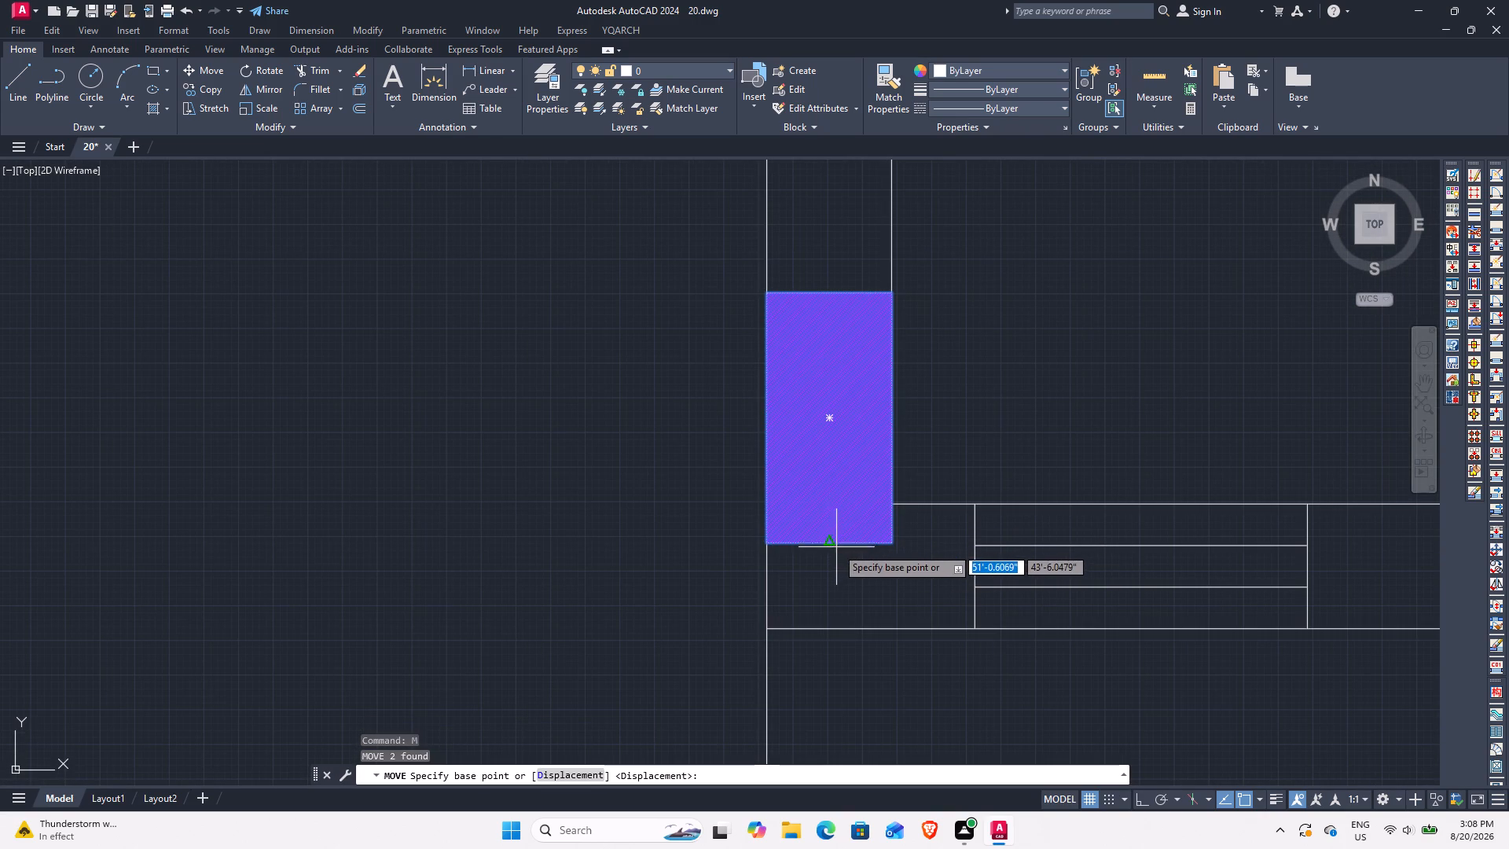
{"action": "left_click", "coordinate": [825, 545]}
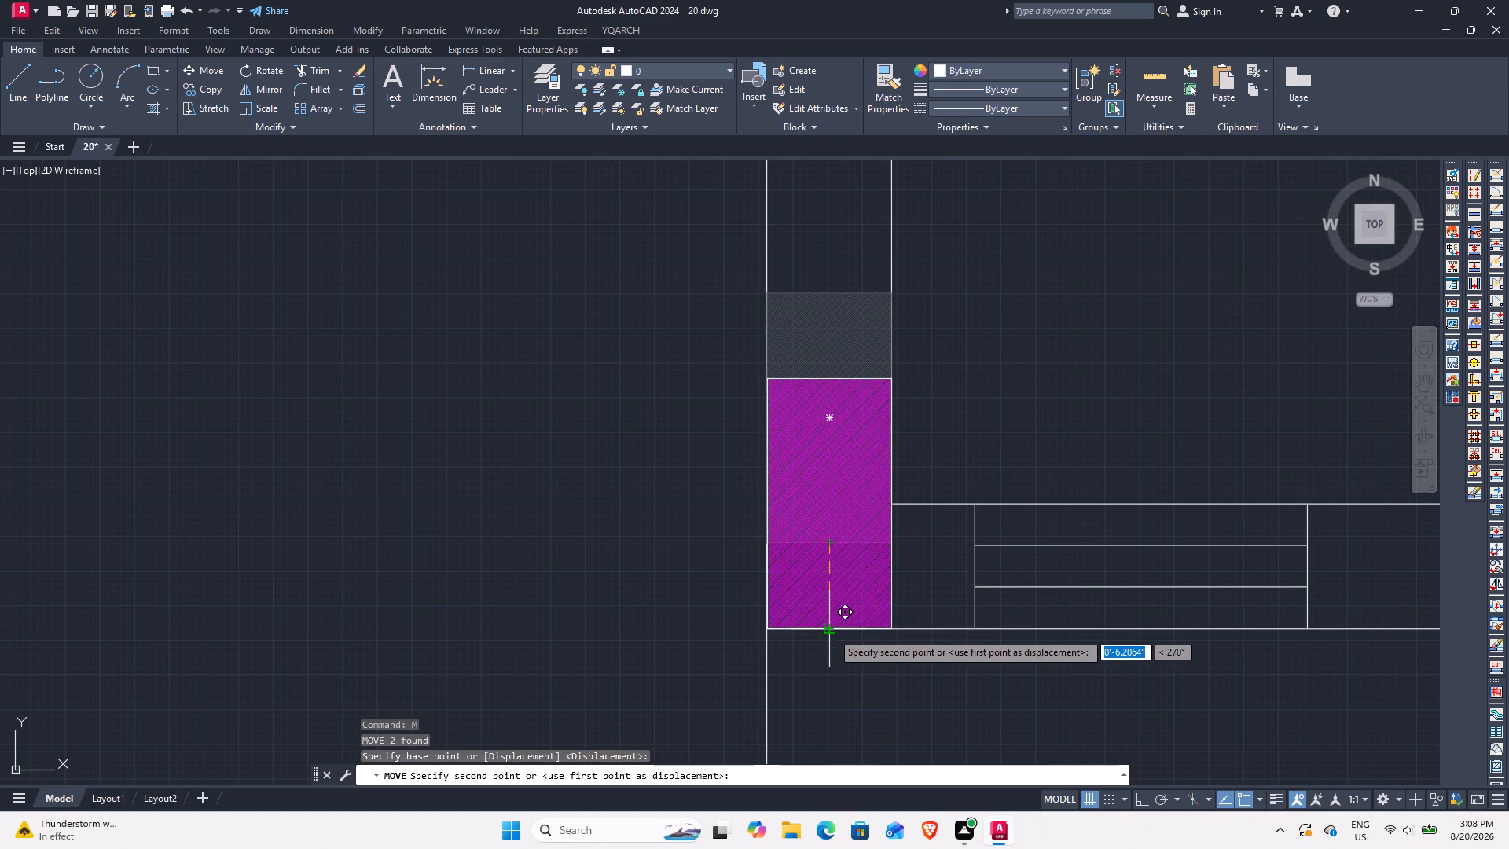
{"action": "left_click", "coordinate": [832, 632]}
Move the lower column on the west boundary wall down and inward, aligning its bottom edge with the window wall's lower face.
{"action": "scroll", "coordinate": [813, 546], "scroll_direction": "down", "scroll_amount": 4}
{"action": "middle_click_drag", "start_coordinate": [572, 543], "coordinate": [886, 483]}
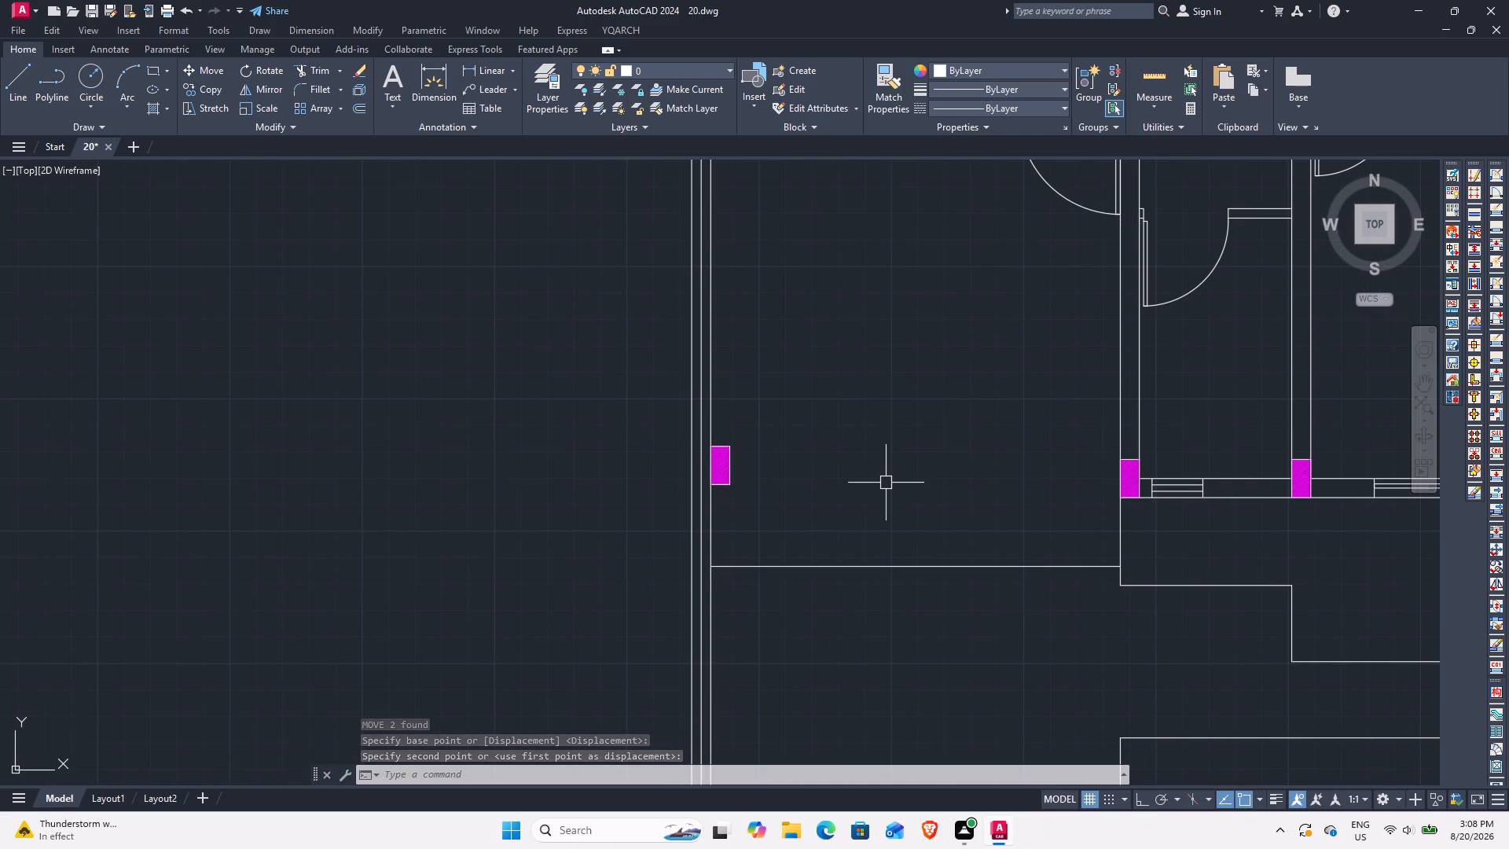
{"action": "scroll", "coordinate": [735, 502], "scroll_direction": "up", "scroll_amount": 4}
{"action": "middle_click_drag", "start_coordinate": [698, 439], "coordinate": [754, 511]}
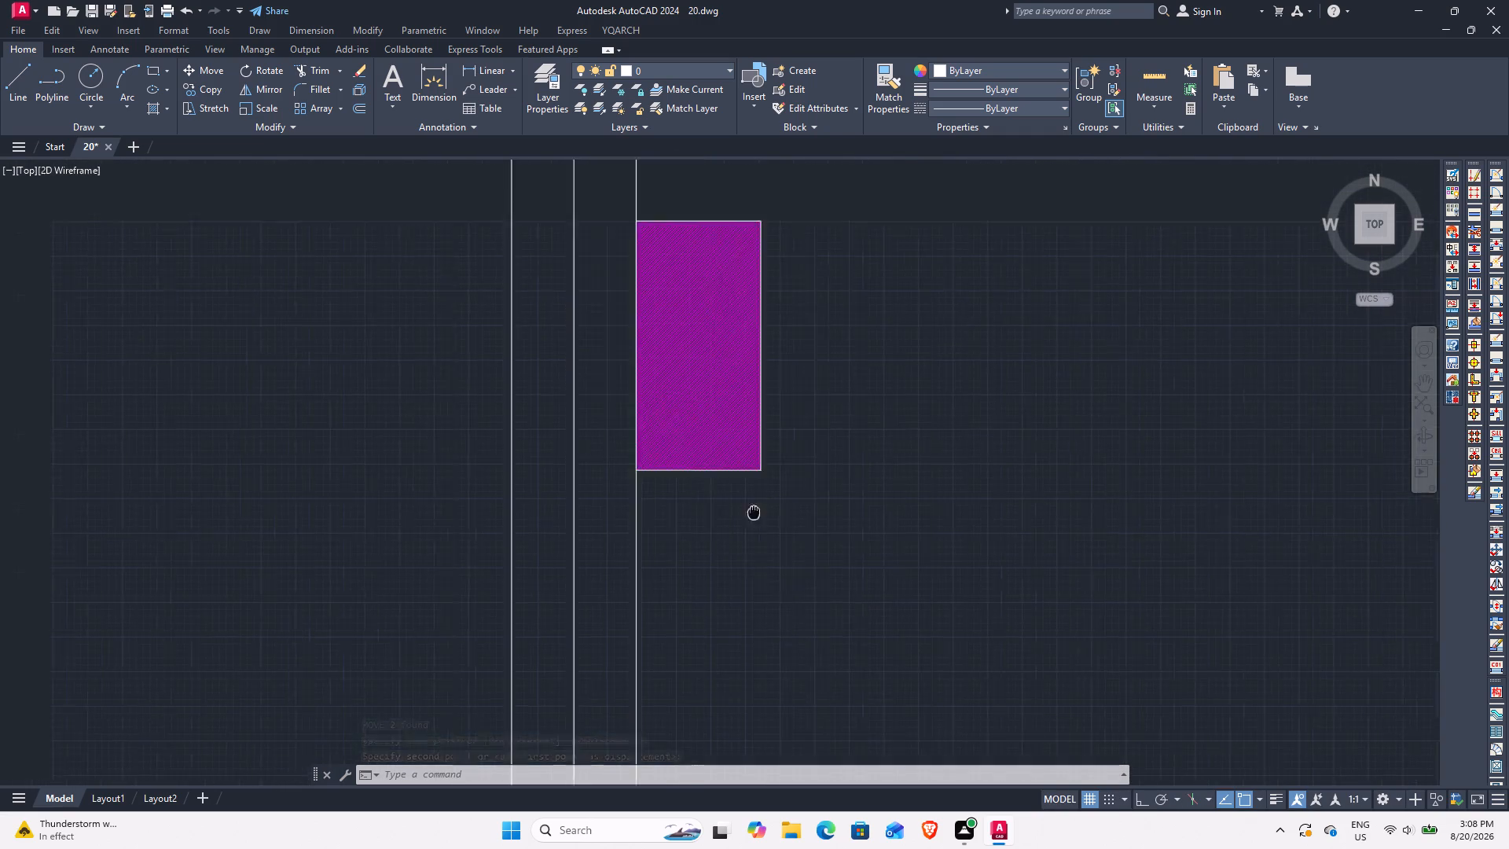
{"action": "middle_click_drag", "start_coordinate": [754, 511], "coordinate": [809, 650]}
{"action": "scroll", "coordinate": [824, 630], "scroll_direction": "down", "scroll_amount": 2}
{"action": "middle_click_drag", "start_coordinate": [890, 637], "coordinate": [656, 539]}
{"action": "scroll", "coordinate": [662, 538], "scroll_direction": "down", "scroll_amount": 2}
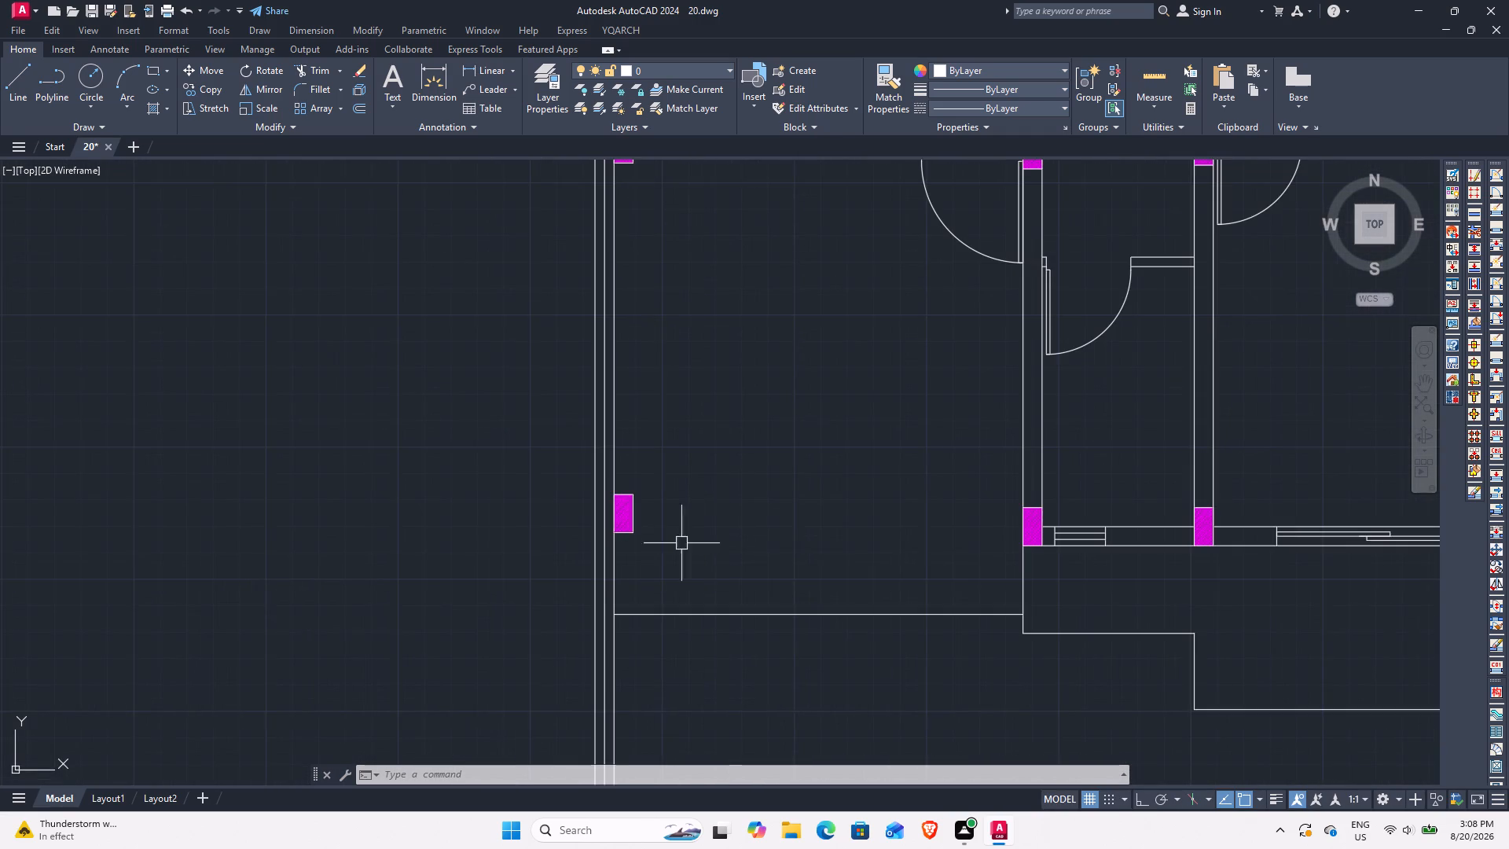
{"action": "middle_click_drag", "start_coordinate": [964, 551], "coordinate": [881, 555]}
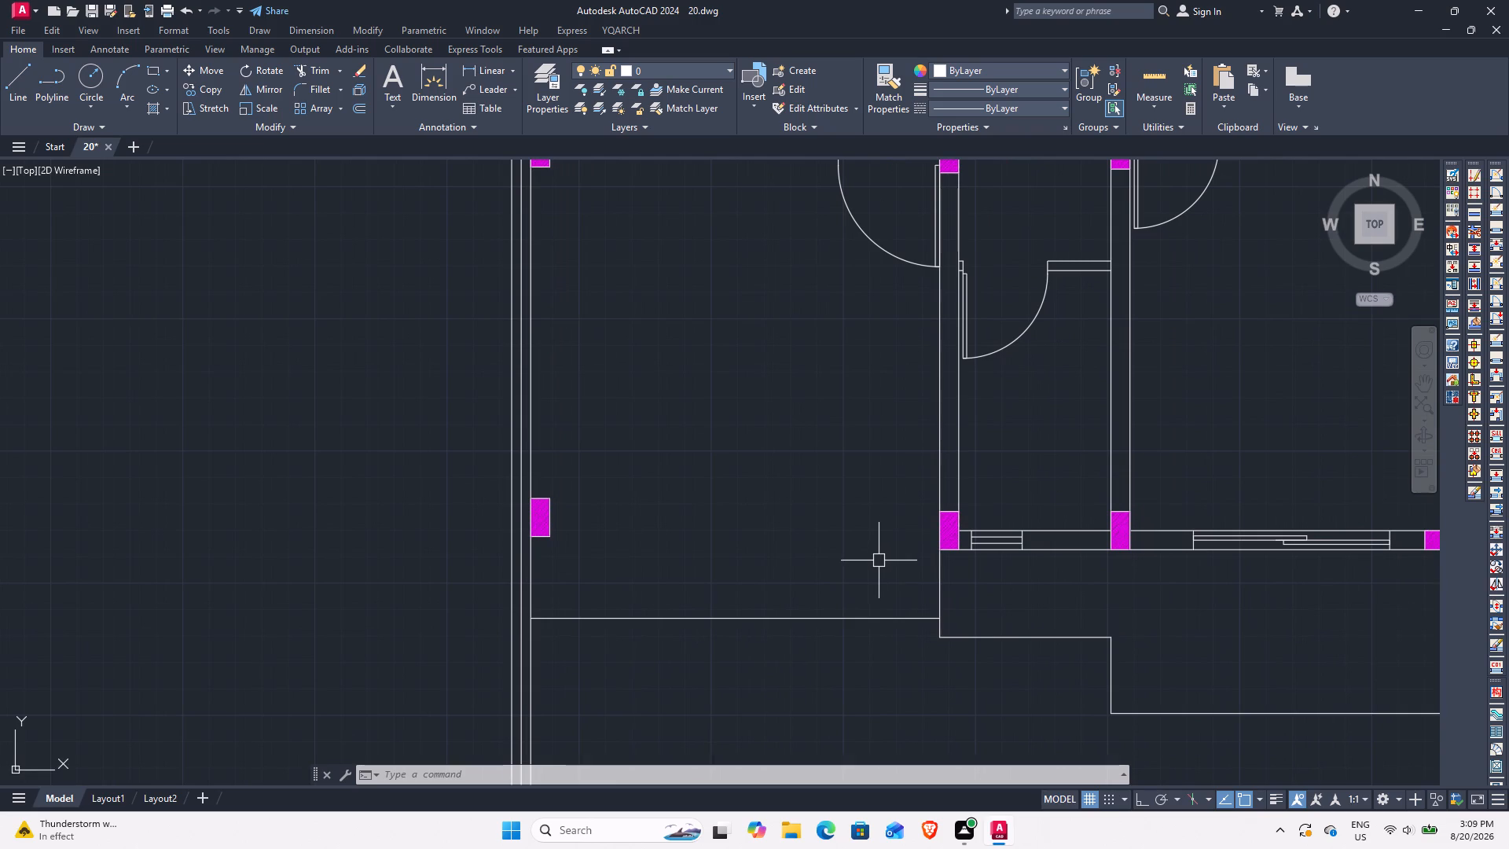
{"action": "left_click", "coordinate": [556, 553]}
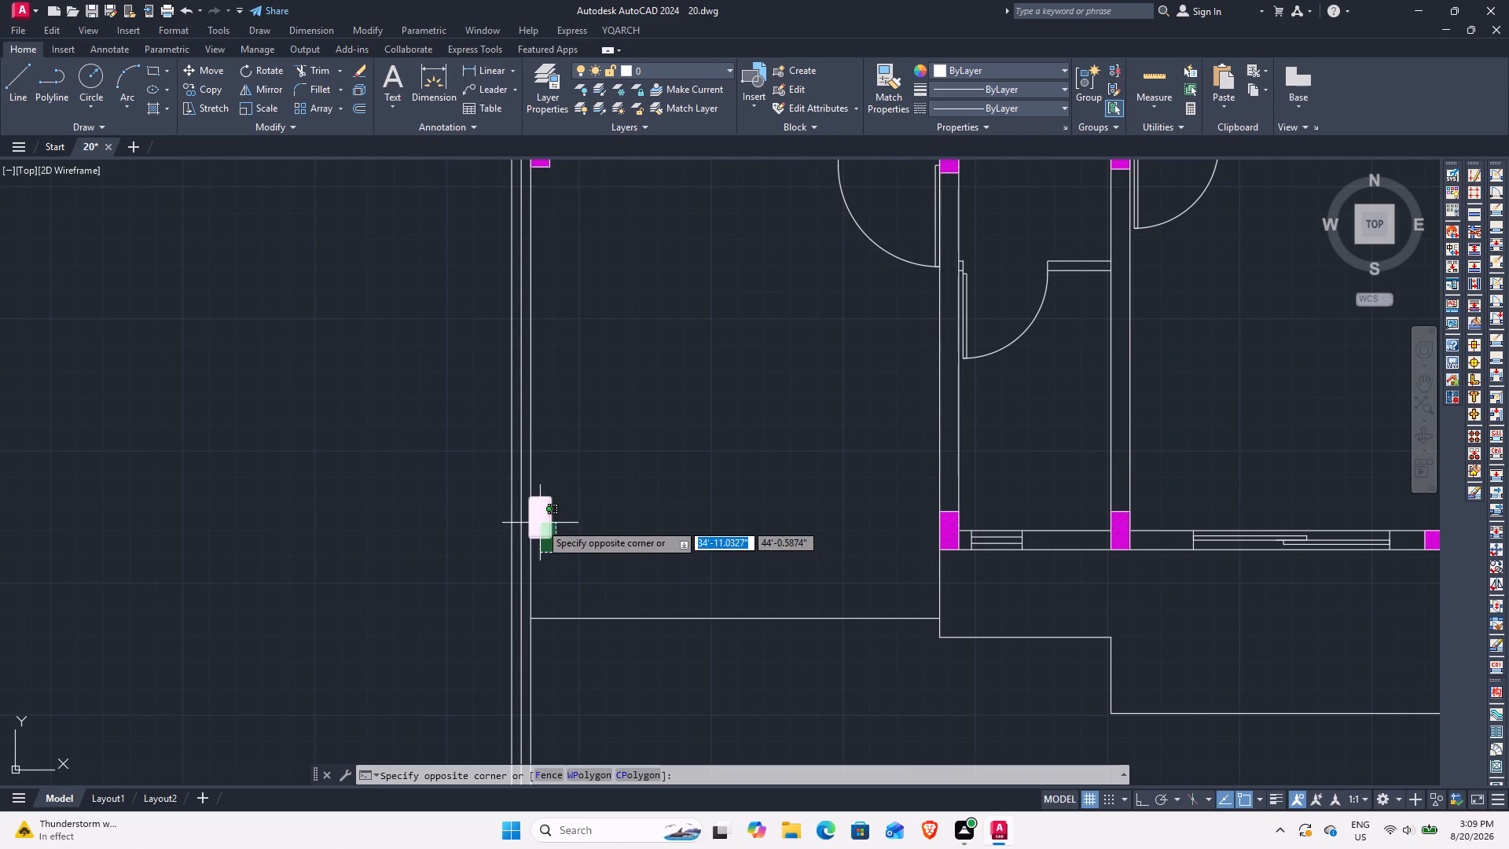
{"action": "left_click", "coordinate": [539, 522]}
{"action": "type", "text": "m"}
{"action": "key", "text": "space"}
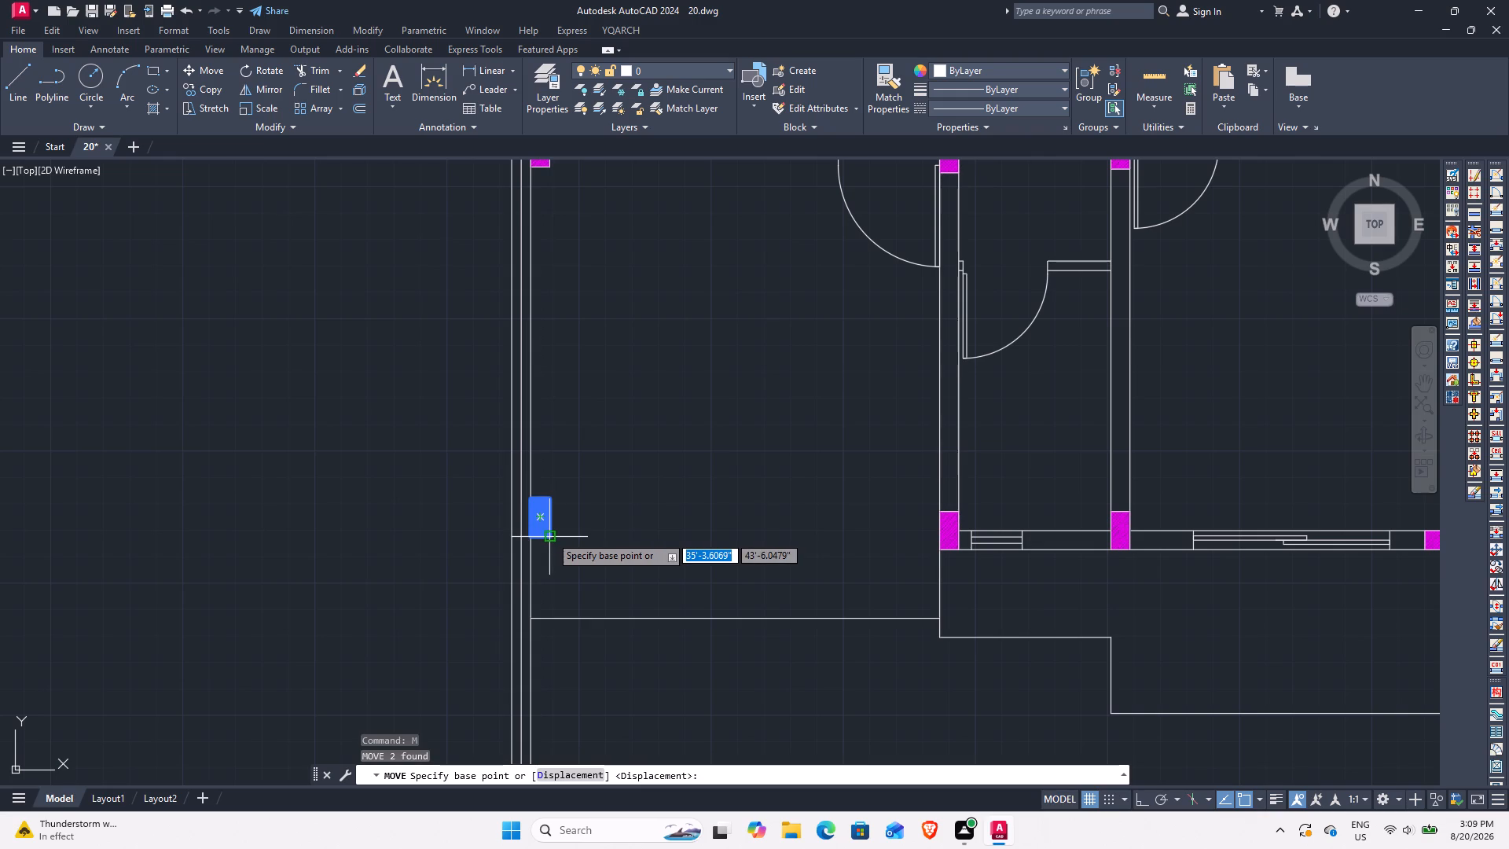
{"action": "left_click", "coordinate": [545, 536]}
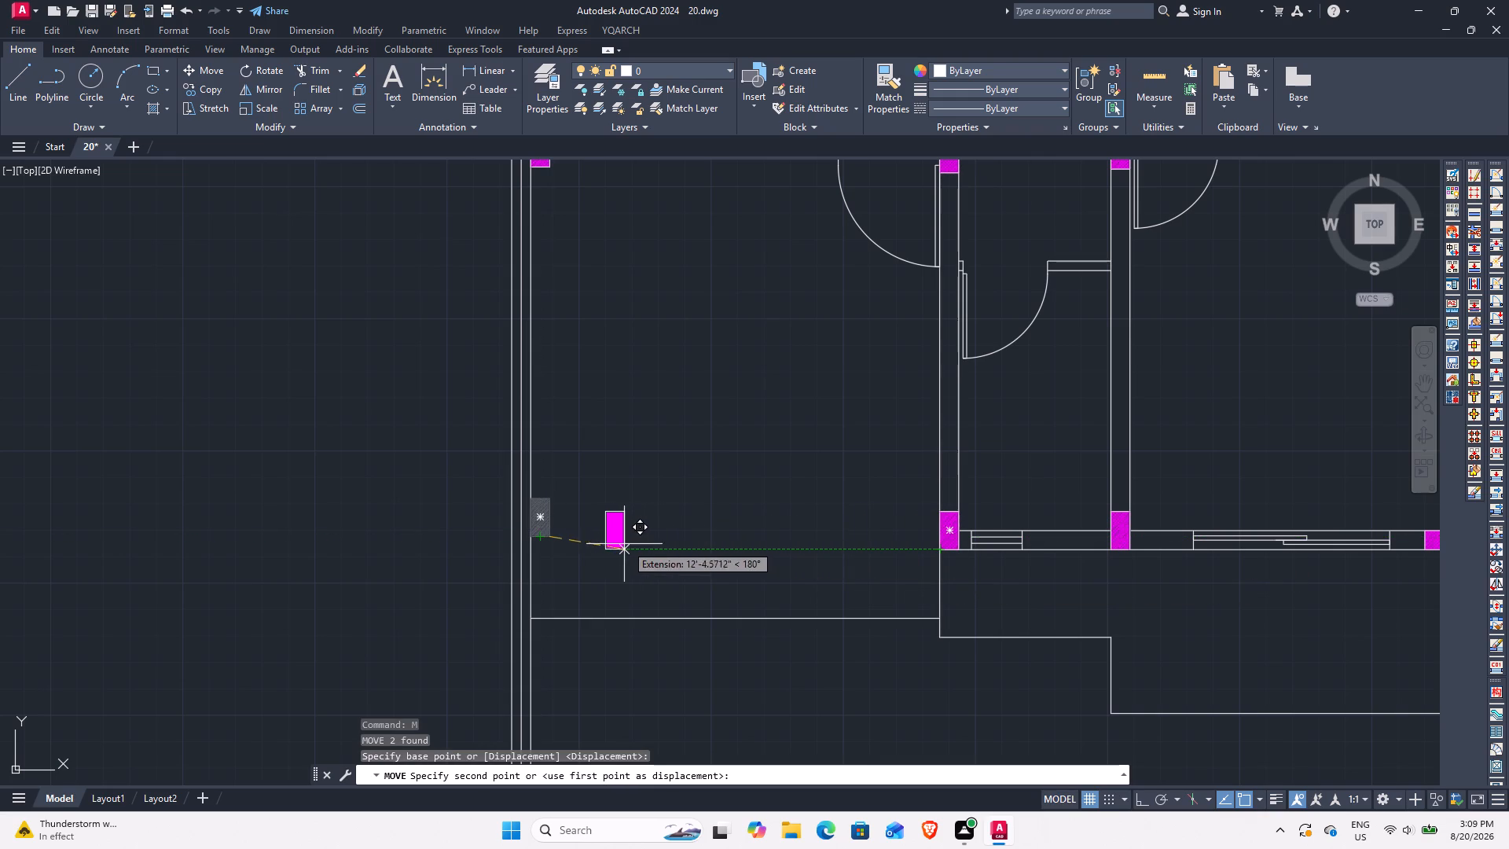
{"action": "left_click", "coordinate": [586, 544]}
Move the same column horizontally left so its left edge sits on the middle line of the west wall.
{"action": "left_click", "coordinate": [601, 559]}
{"action": "left_click", "coordinate": [582, 538]}
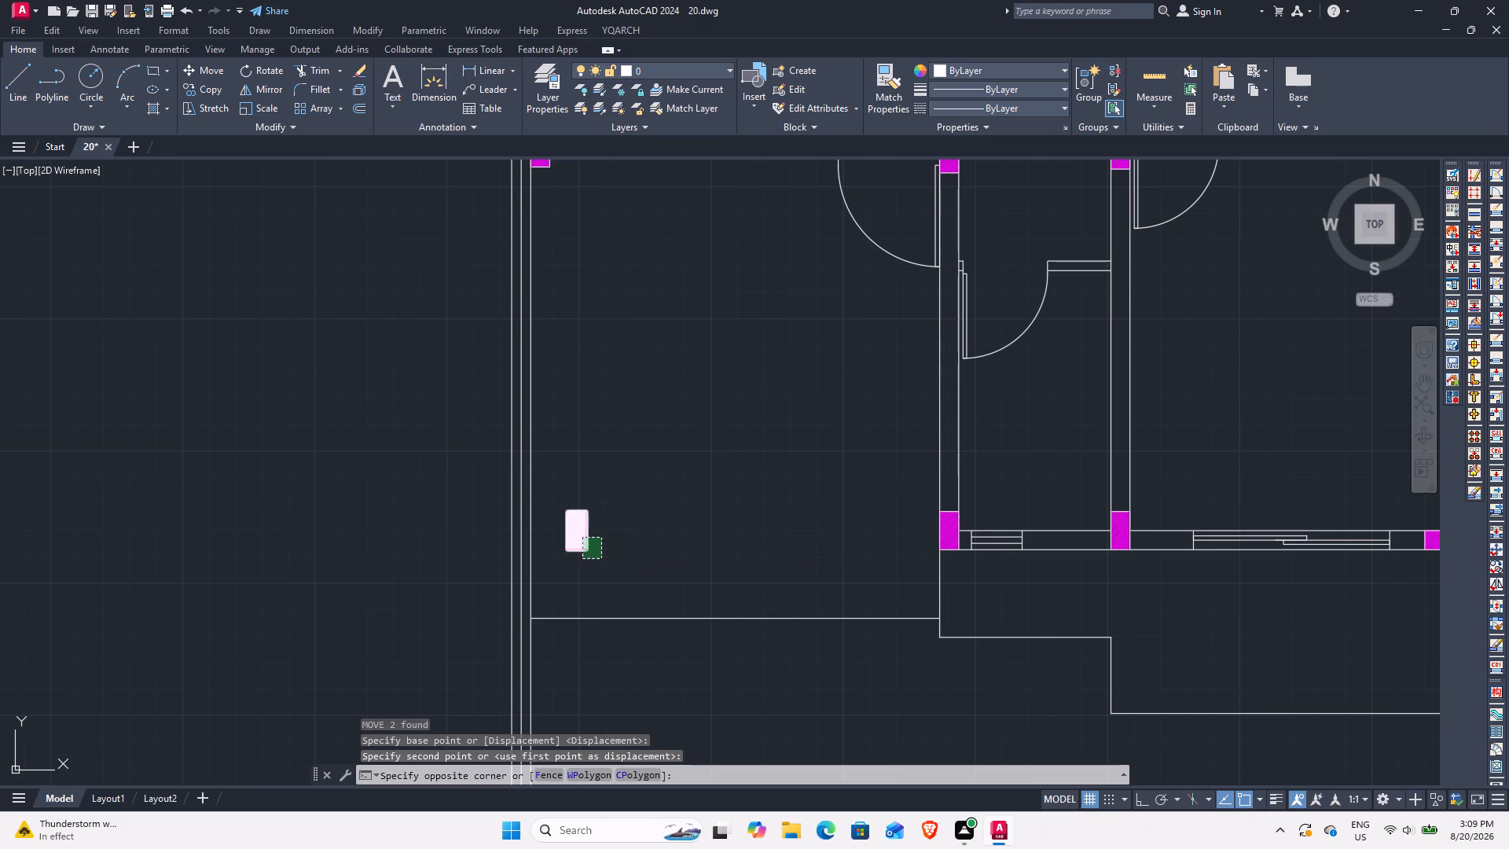
{"action": "type", "text": "m"}
{"action": "key", "text": "space"}
{"action": "scroll", "coordinate": [538, 538], "scroll_direction": "up", "scroll_amount": 3}
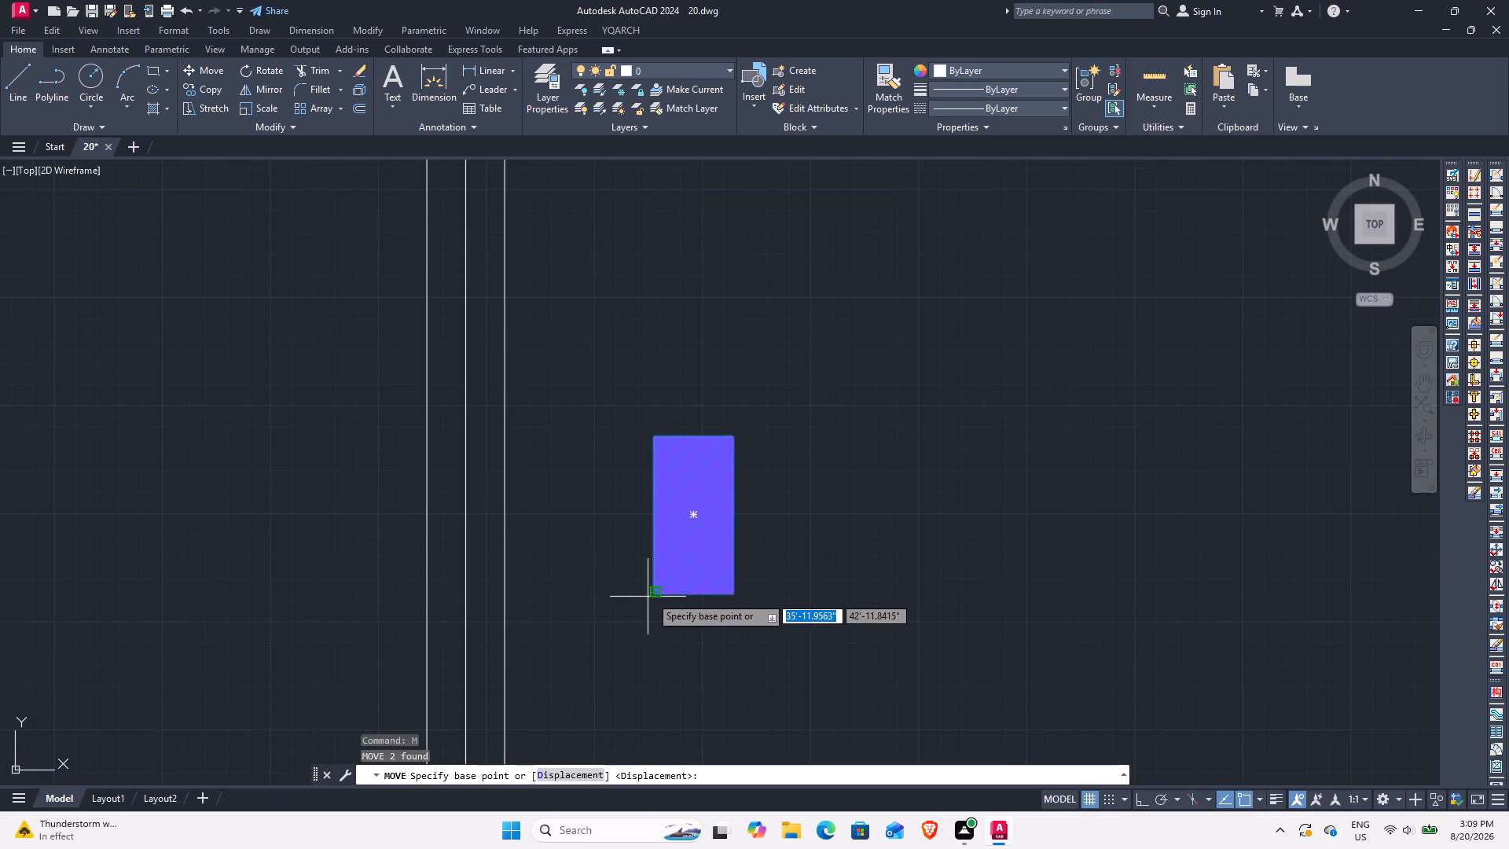
{"action": "left_click", "coordinate": [650, 596]}
{"action": "left_click", "coordinate": [464, 597]}
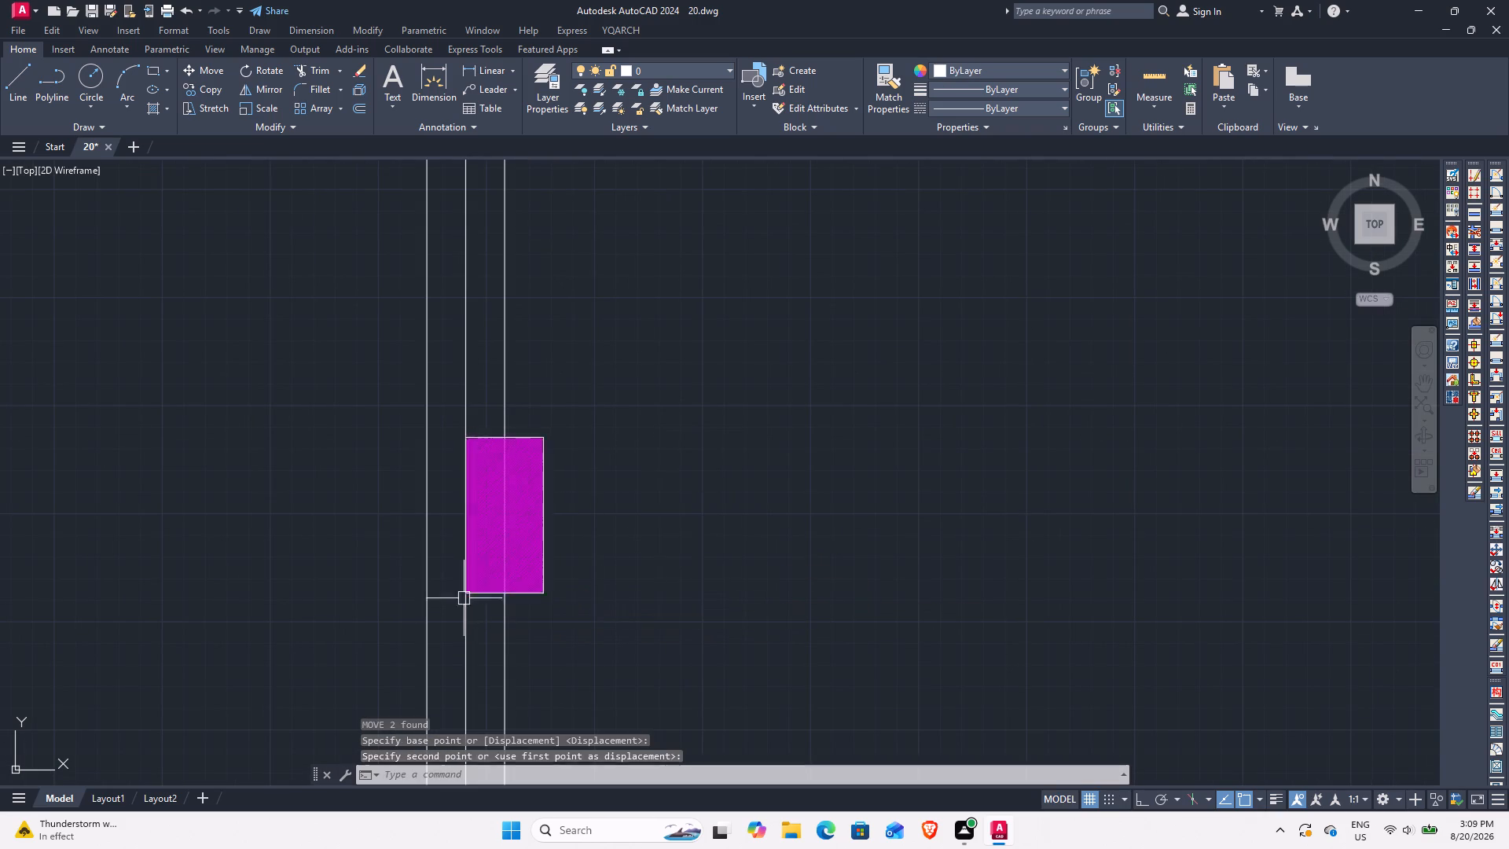
Move the column at the upper sliding-window wall's west end down so its top edge aligns with the wall's upper face.
{"action": "scroll", "coordinate": [676, 559], "scroll_direction": "down", "scroll_amount": 4}
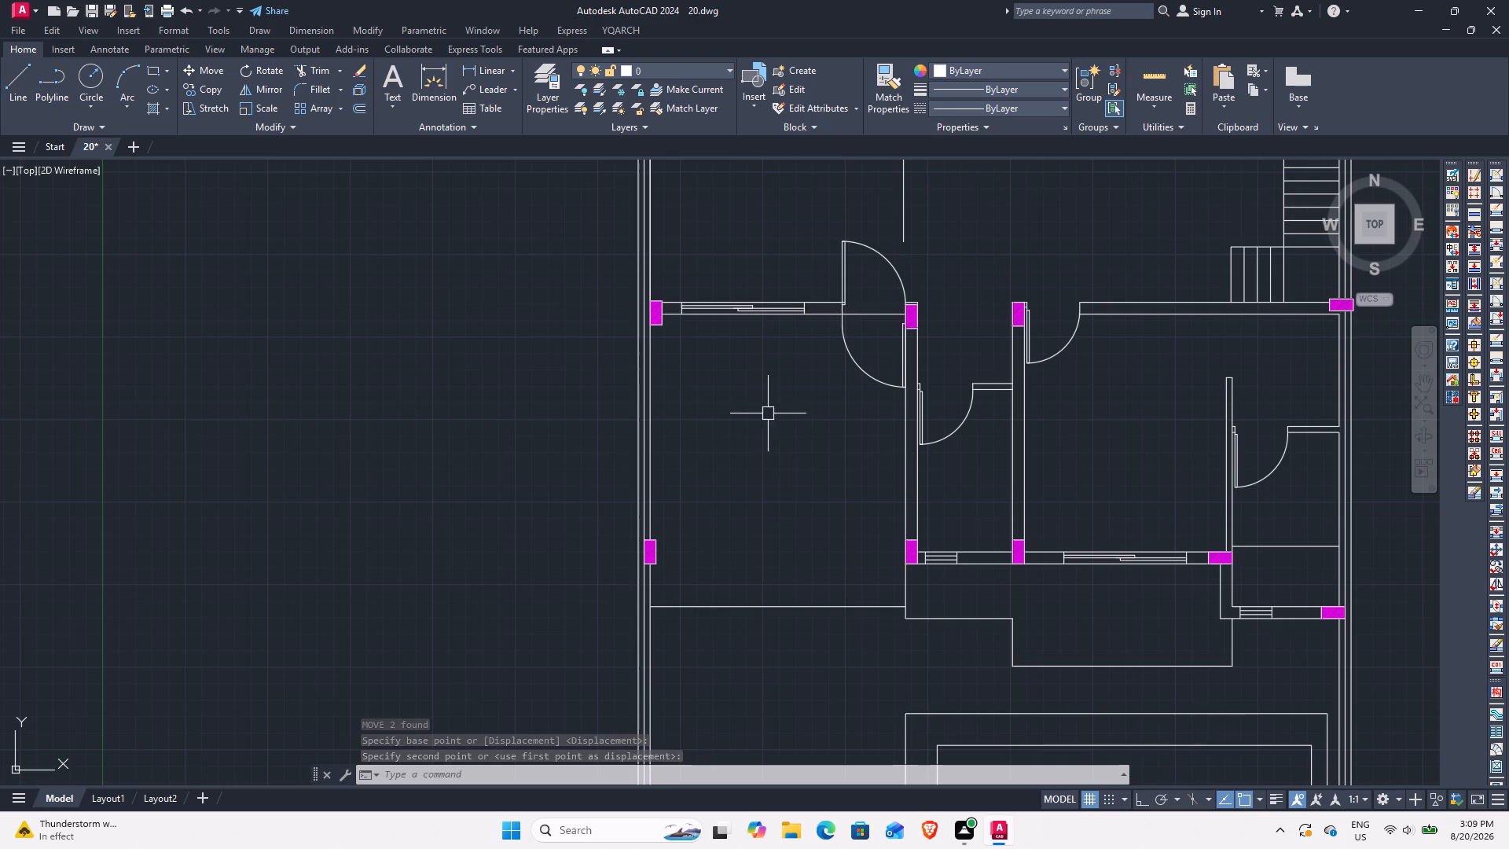
{"action": "middle_click_drag", "start_coordinate": [719, 363], "coordinate": [661, 513]}
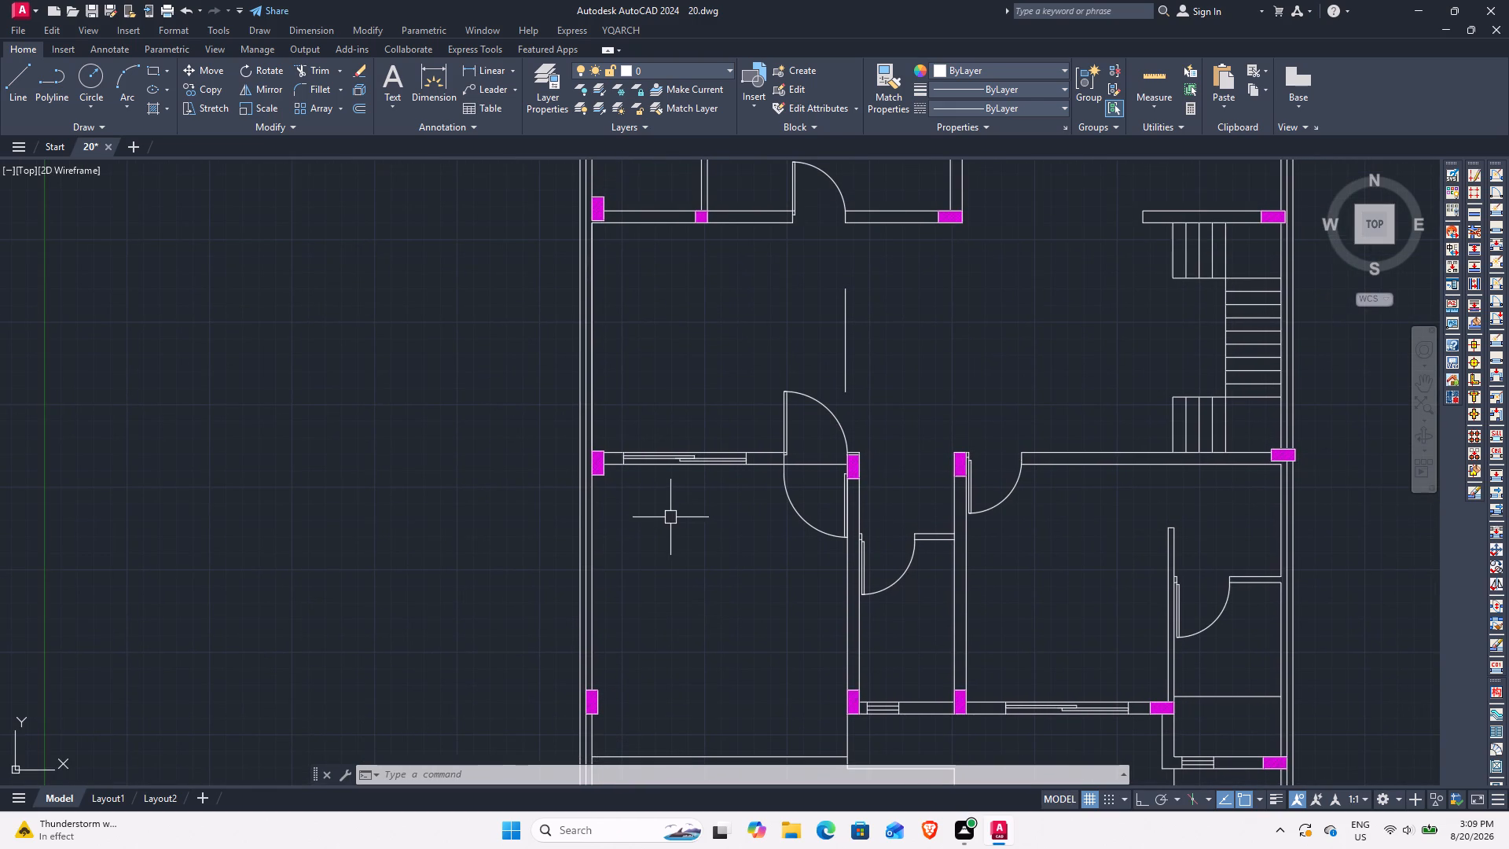
{"action": "scroll", "coordinate": [599, 475], "scroll_direction": "up", "scroll_amount": 3}
{"action": "middle_click_drag", "start_coordinate": [608, 483], "coordinate": [621, 525]}
{"action": "left_click", "coordinate": [663, 546]}
{"action": "left_click", "coordinate": [604, 512]}
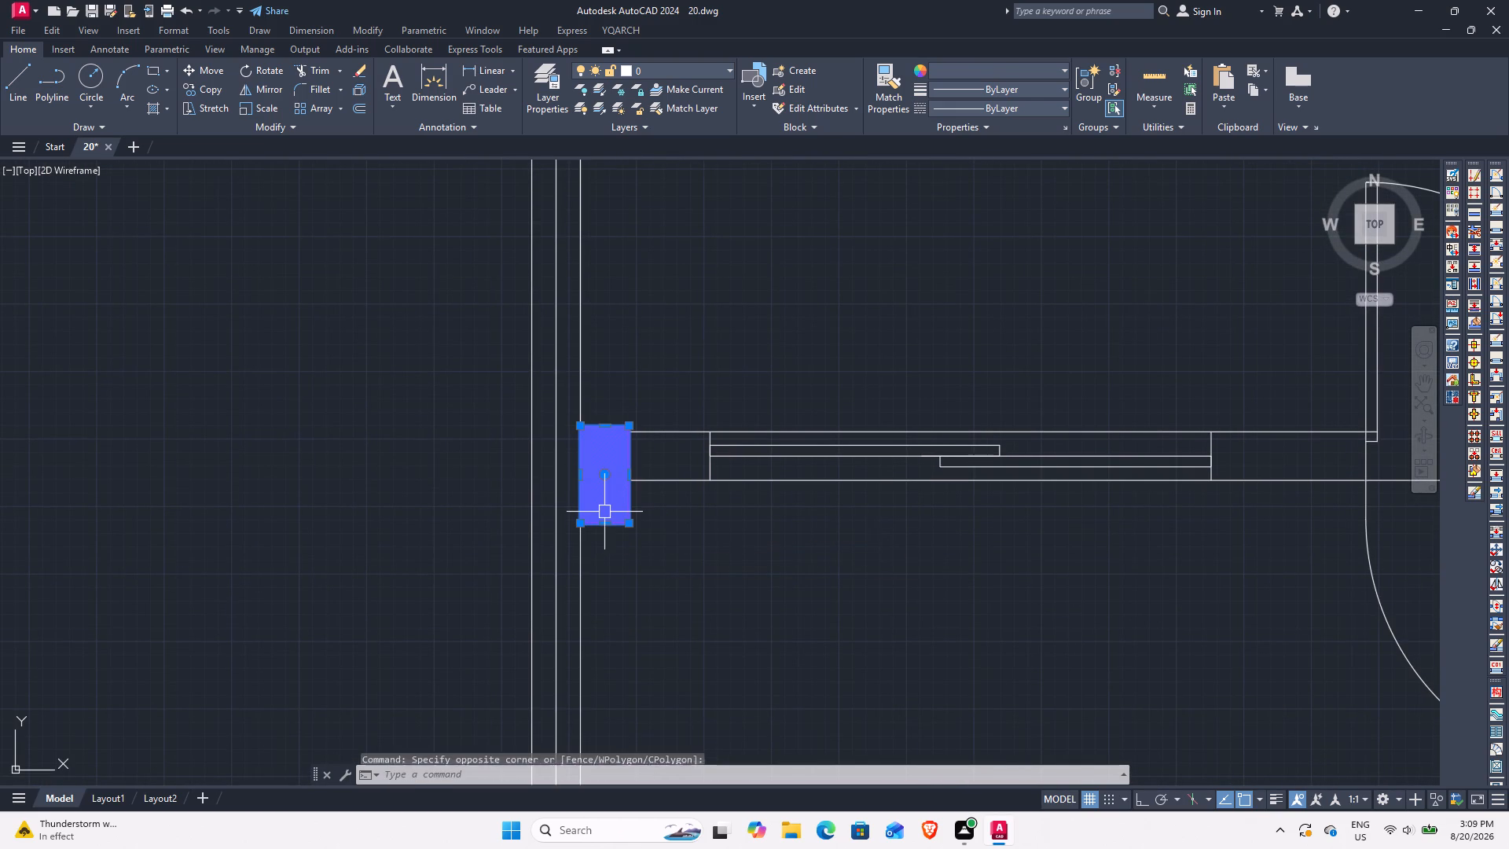
{"action": "type", "text": "m"}
{"action": "key", "text": "space"}
{"action": "scroll", "coordinate": [581, 431], "scroll_direction": "up", "scroll_amount": 4}
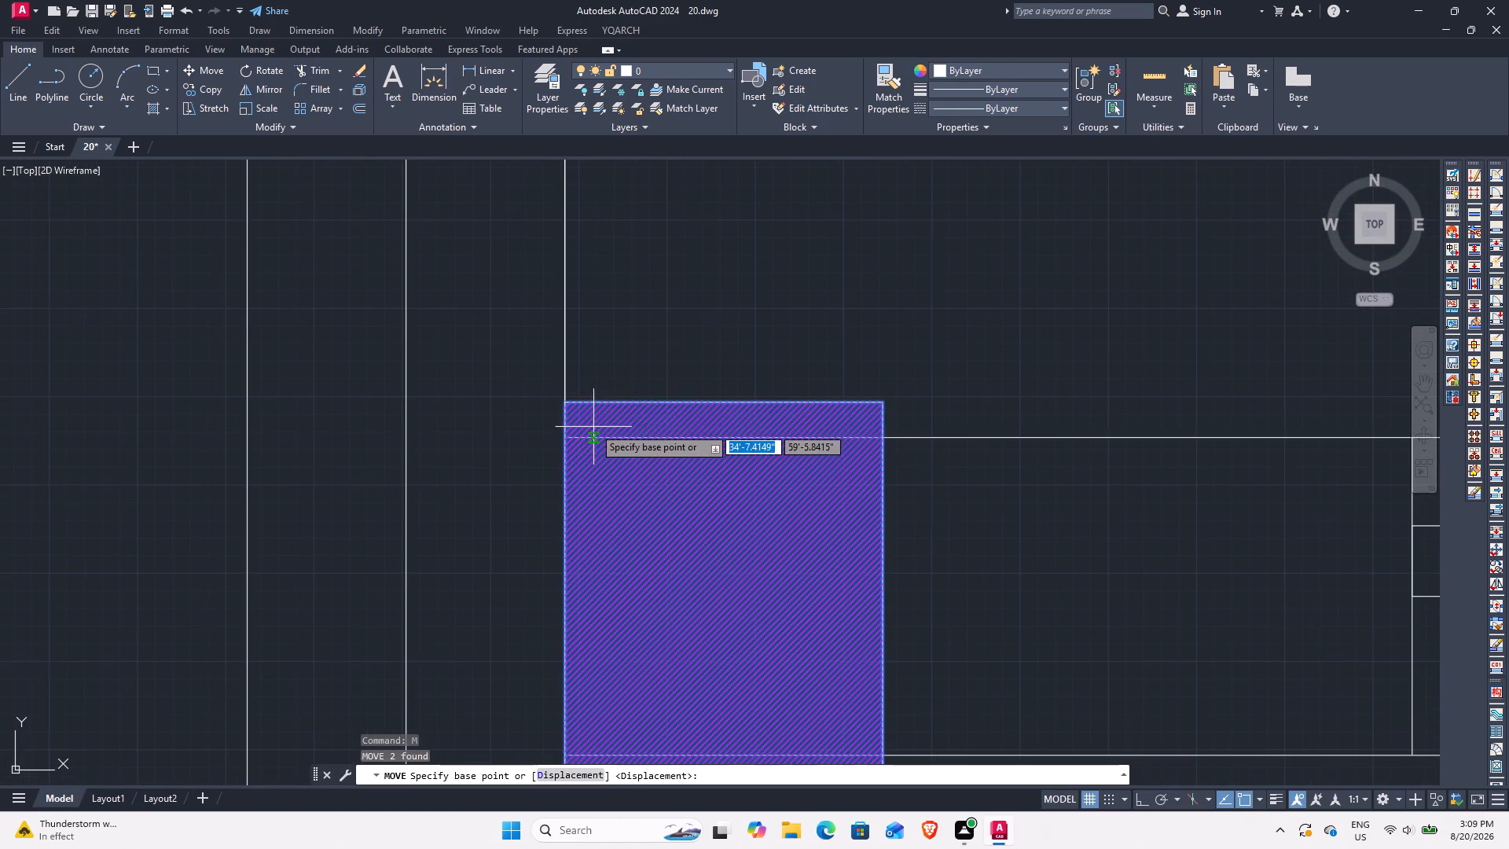
{"action": "left_click", "coordinate": [560, 402]}
{"action": "left_click", "coordinate": [566, 427]}
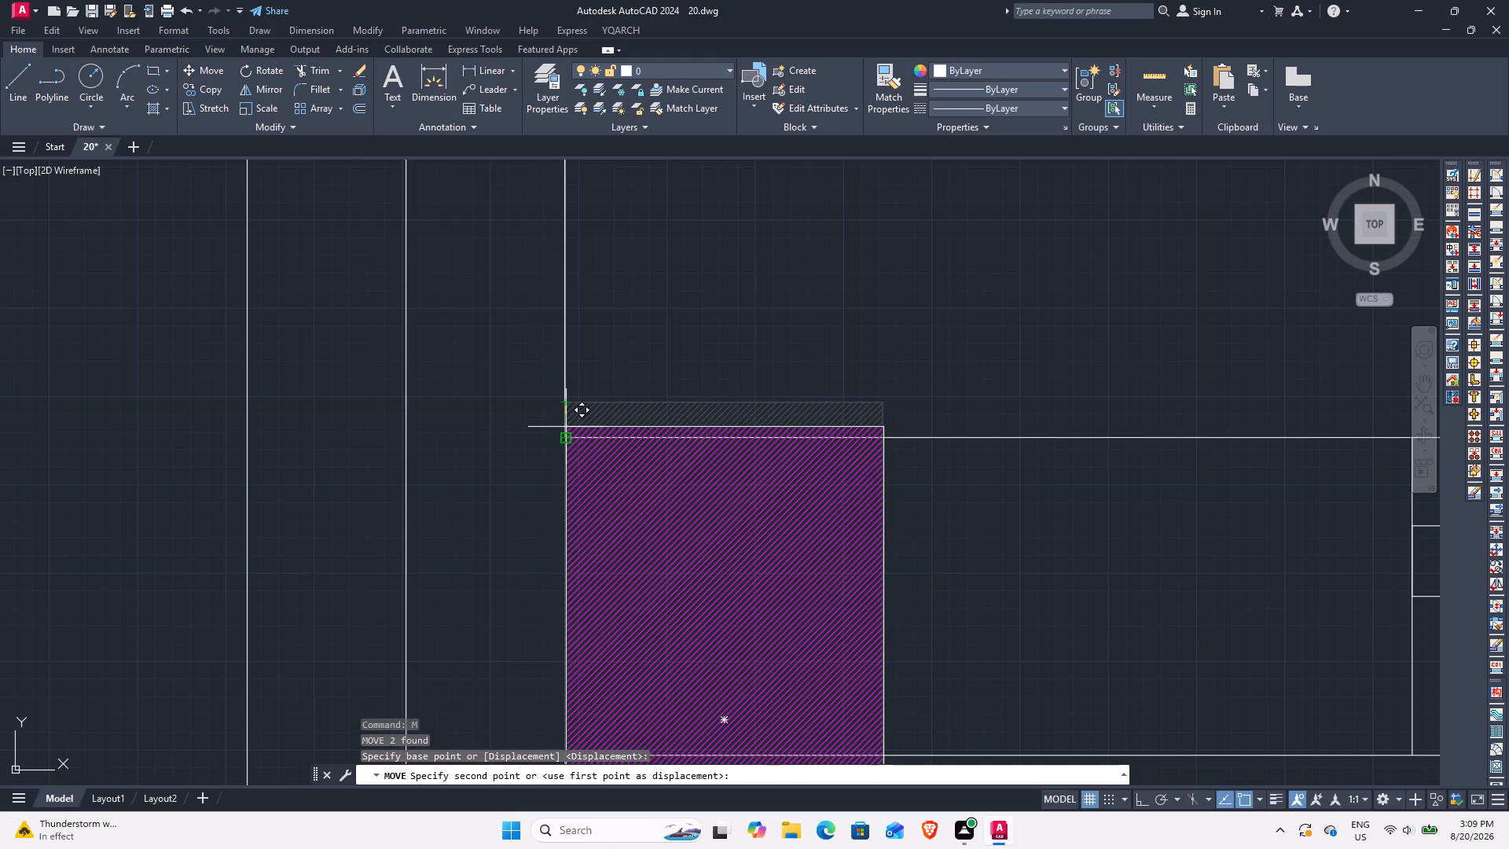
Move the same column left 4.5 inches so its left edge sits on the west wall's middle line.
{"action": "left_click", "coordinate": [920, 549]}
{"action": "left_click", "coordinate": [785, 512]}
{"action": "type", "text": "m"}
{"action": "key", "text": "space"}
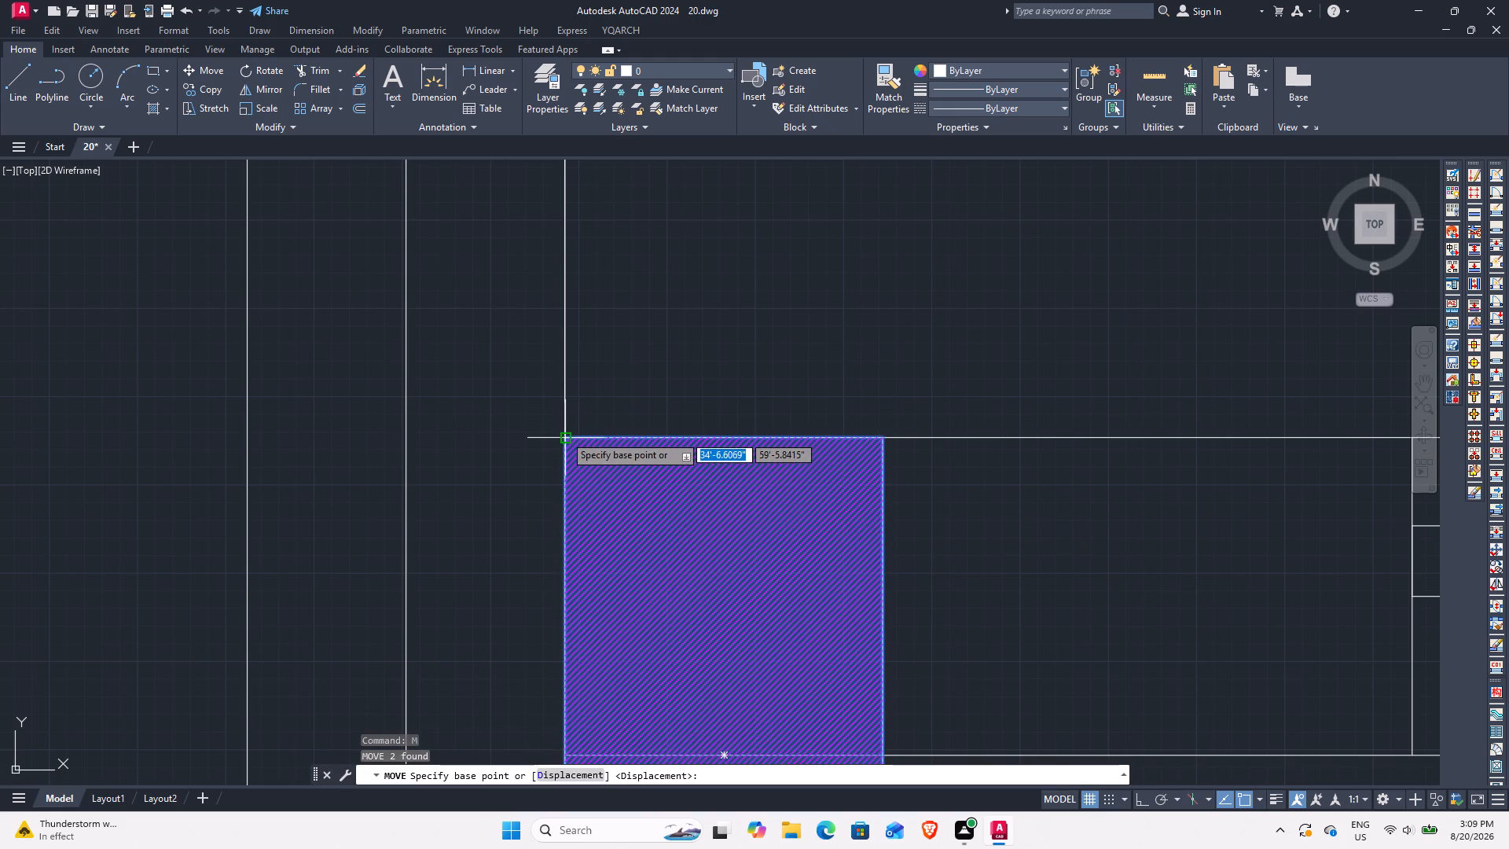
{"action": "left_click", "coordinate": [564, 435]}
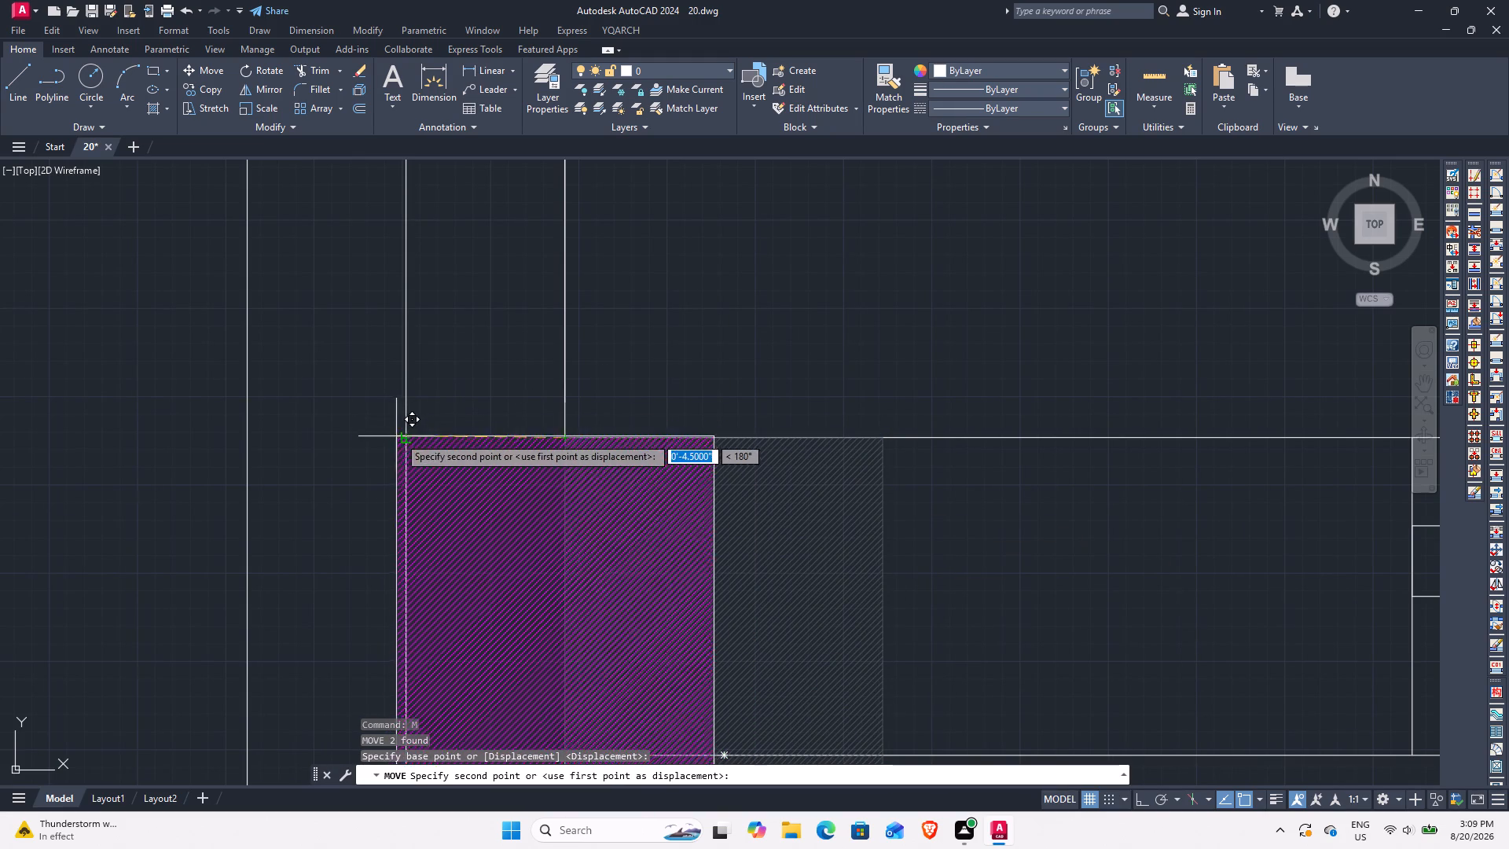
{"action": "left_click", "coordinate": [406, 438]}
Move the column beside the double-swing door up about 1.8 inches so its top edge meets the partition's top end.
{"action": "scroll", "coordinate": [595, 428], "scroll_direction": "down", "scroll_amount": 4}
{"action": "middle_click_drag", "start_coordinate": [907, 541], "coordinate": [615, 541]}
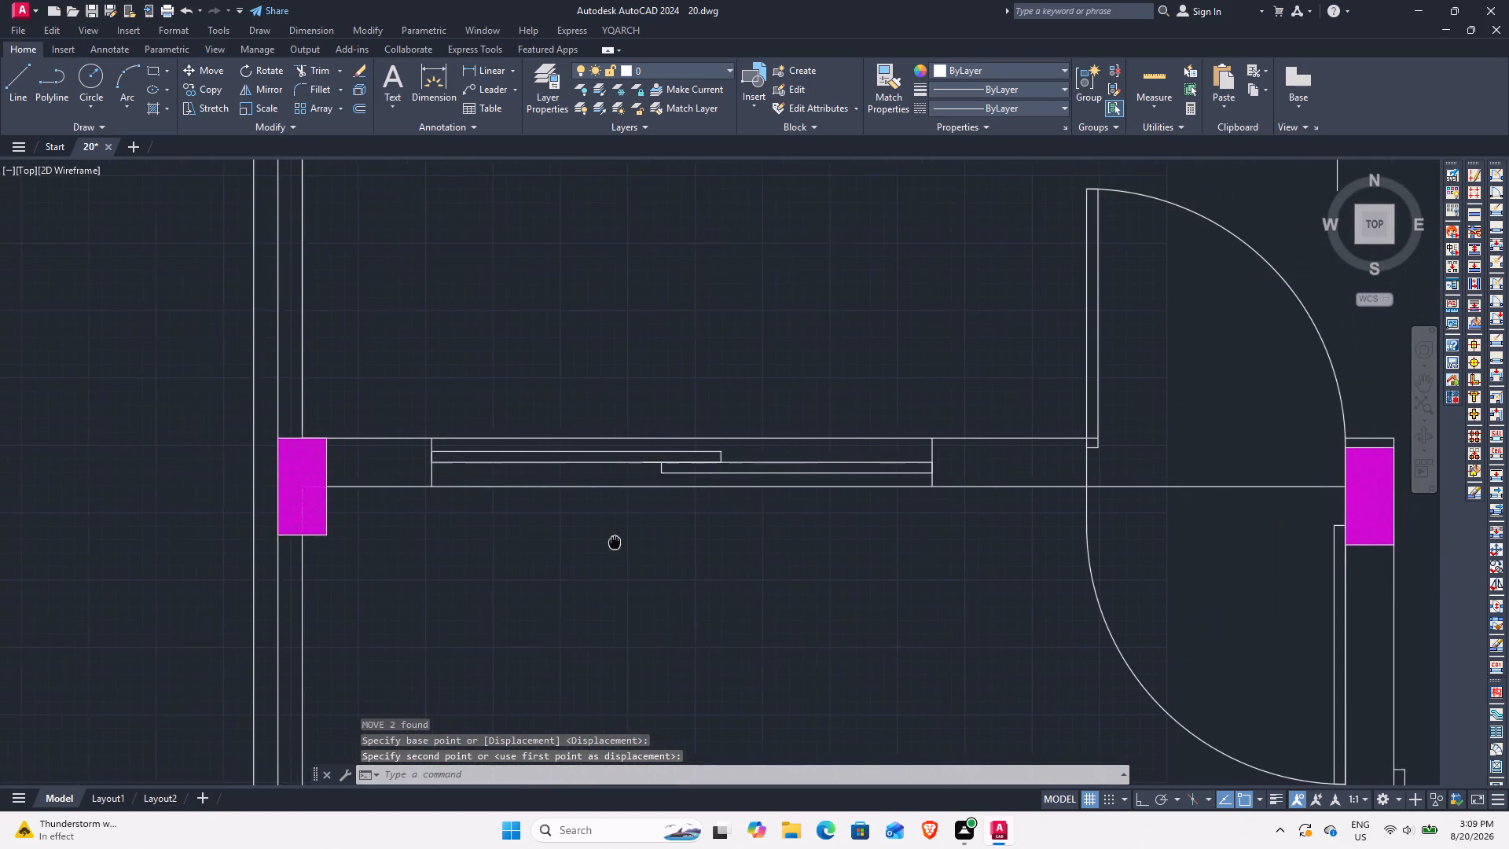
{"action": "middle_click_drag", "start_coordinate": [615, 541], "coordinate": [584, 542]}
{"action": "middle_click_drag", "start_coordinate": [901, 521], "coordinate": [128, 523]}
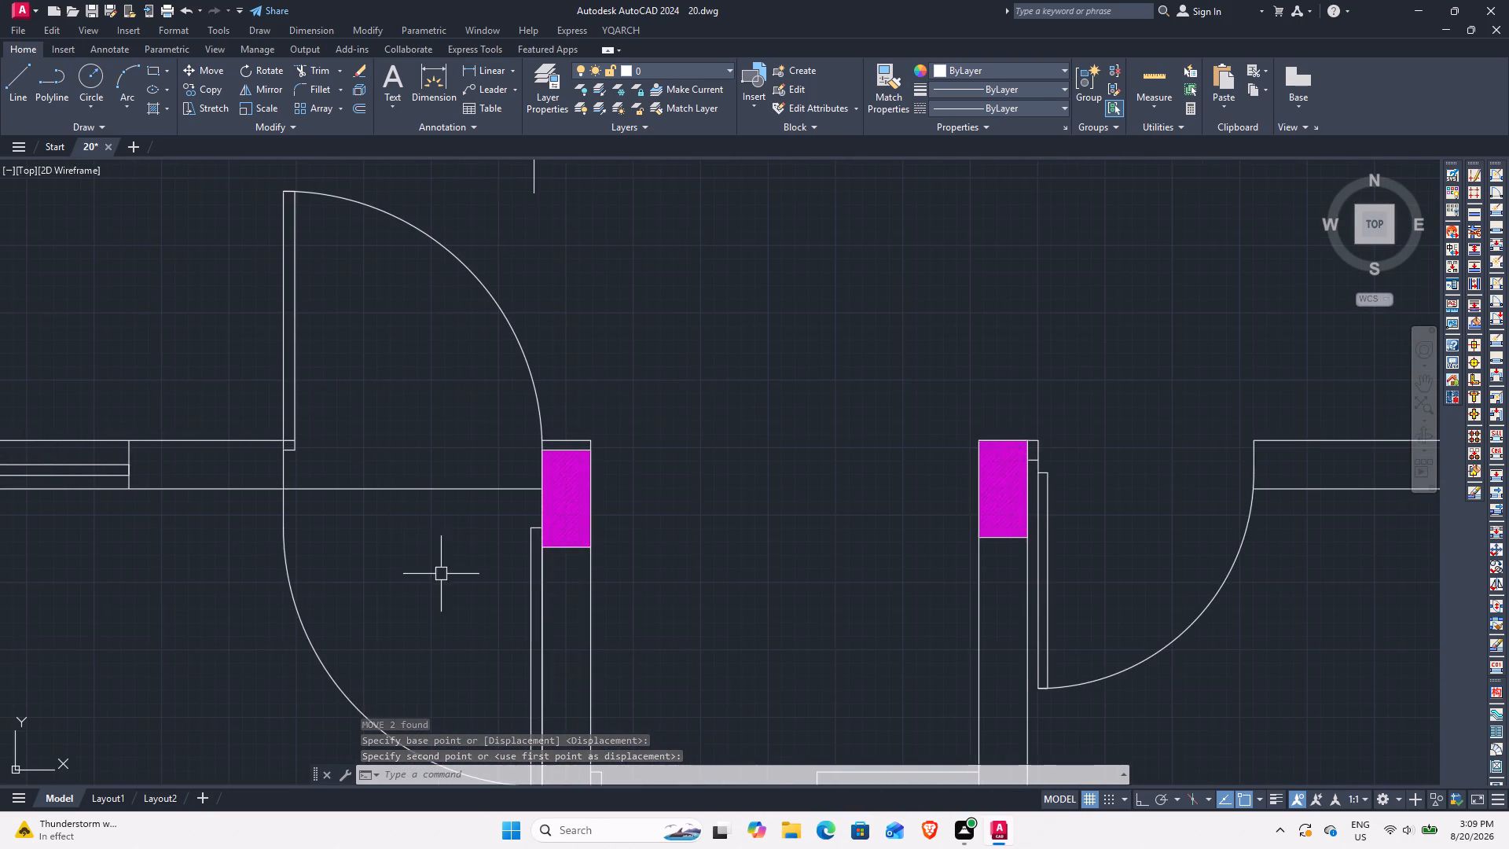
{"action": "scroll", "coordinate": [468, 552], "scroll_direction": "up", "scroll_amount": 2}
{"action": "left_click_drag", "start_coordinate": [747, 585], "coordinate": [747, 571]}
{"action": "left_click", "coordinate": [732, 504]}
{"action": "type", "text": "m"}
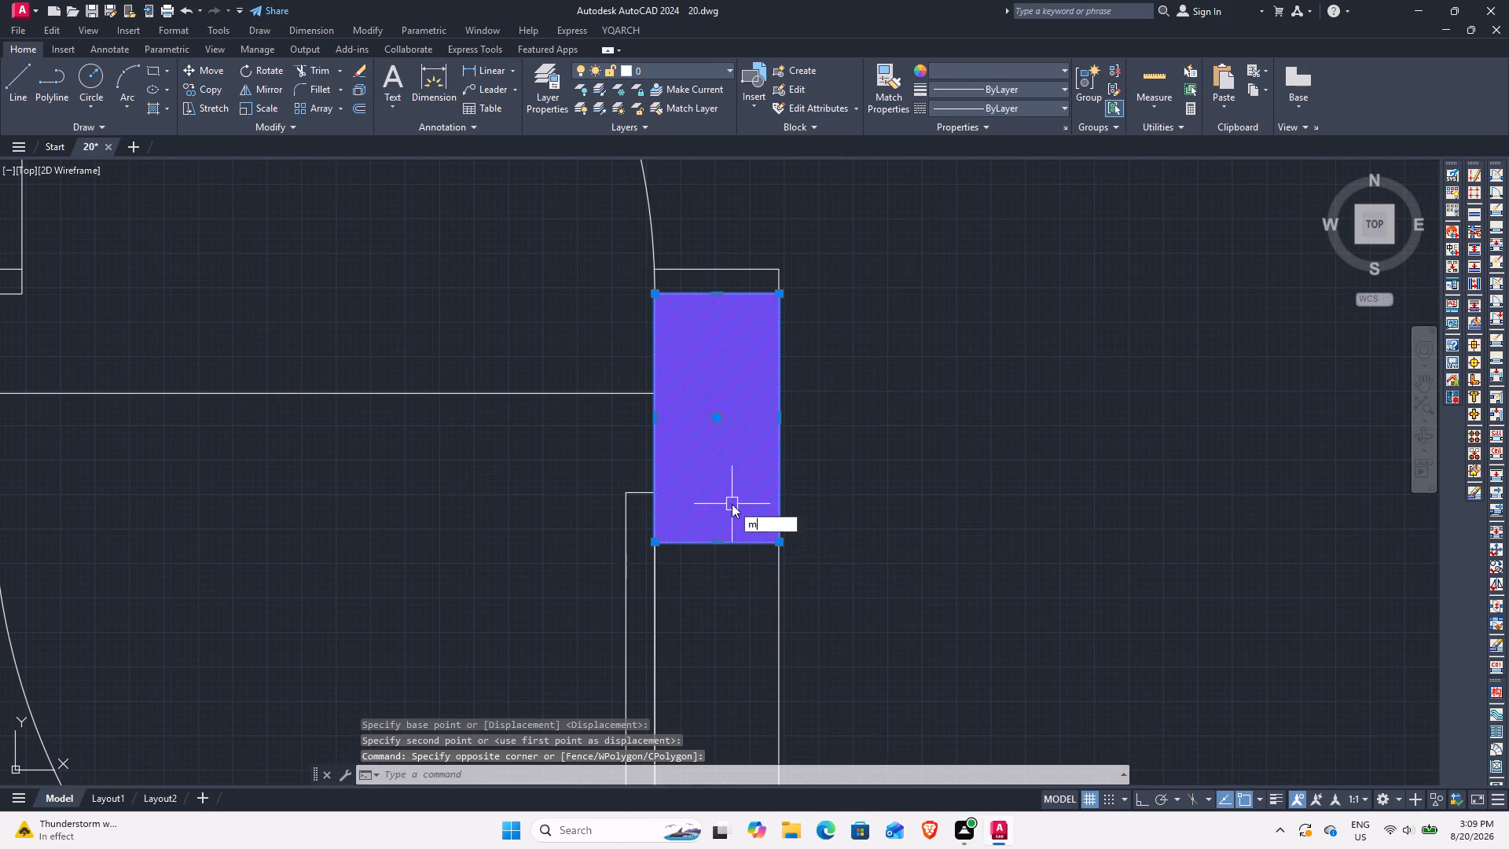
{"action": "key", "text": "space"}
{"action": "left_click", "coordinate": [714, 292]}
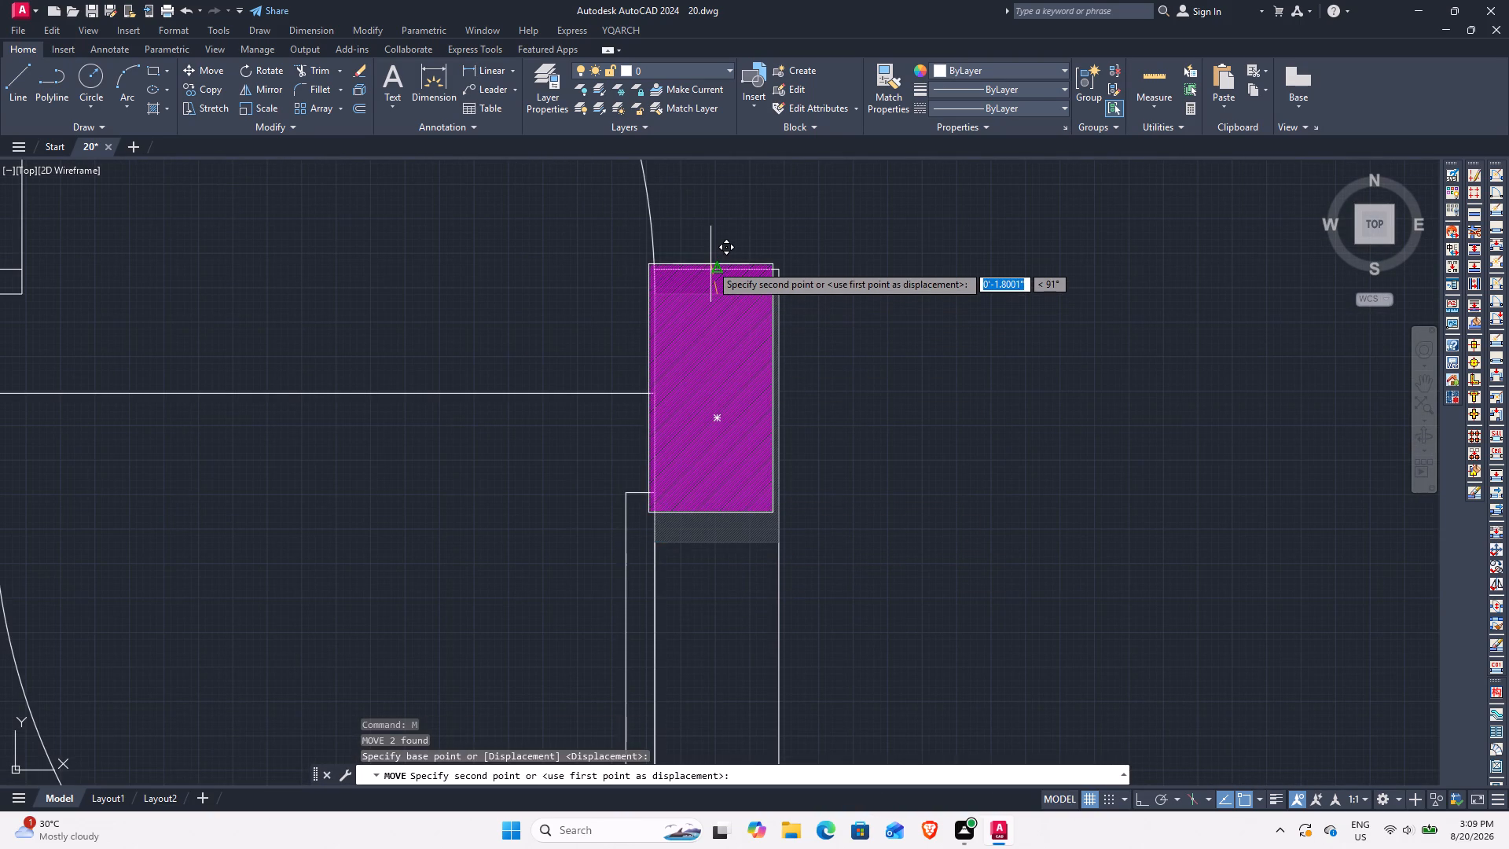
{"action": "left_click", "coordinate": [710, 264]}
Move the east-wall column below the staircase down so its top and bottom edges align with the horizontal wall's faces.
{"action": "scroll", "coordinate": [854, 448], "scroll_direction": "down", "scroll_amount": 4}
{"action": "middle_click_drag", "start_coordinate": [1060, 481], "coordinate": [164, 590]}
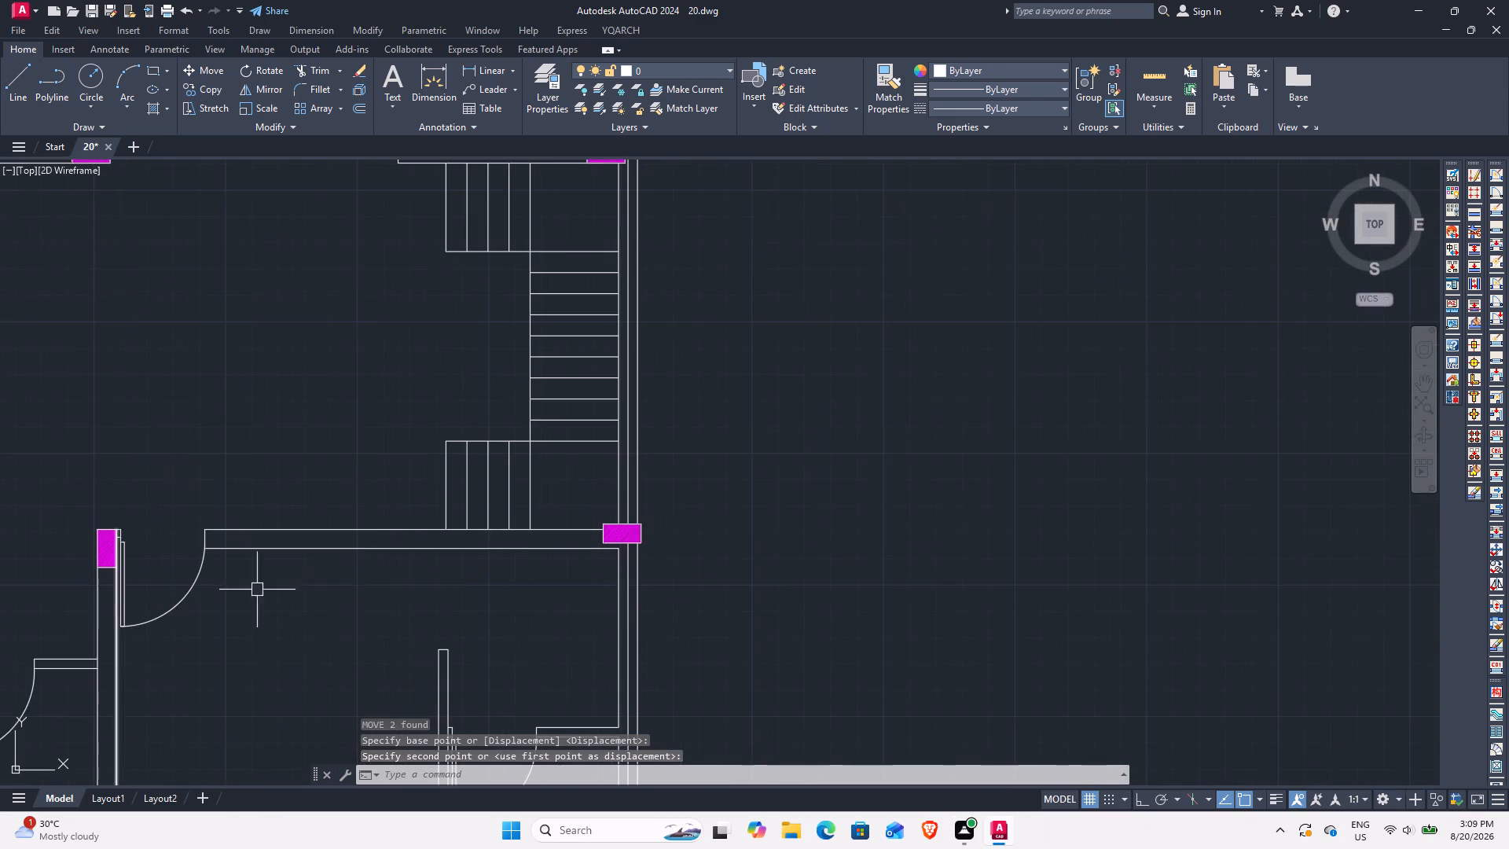
{"action": "scroll", "coordinate": [658, 531], "scroll_direction": "up", "scroll_amount": 3}
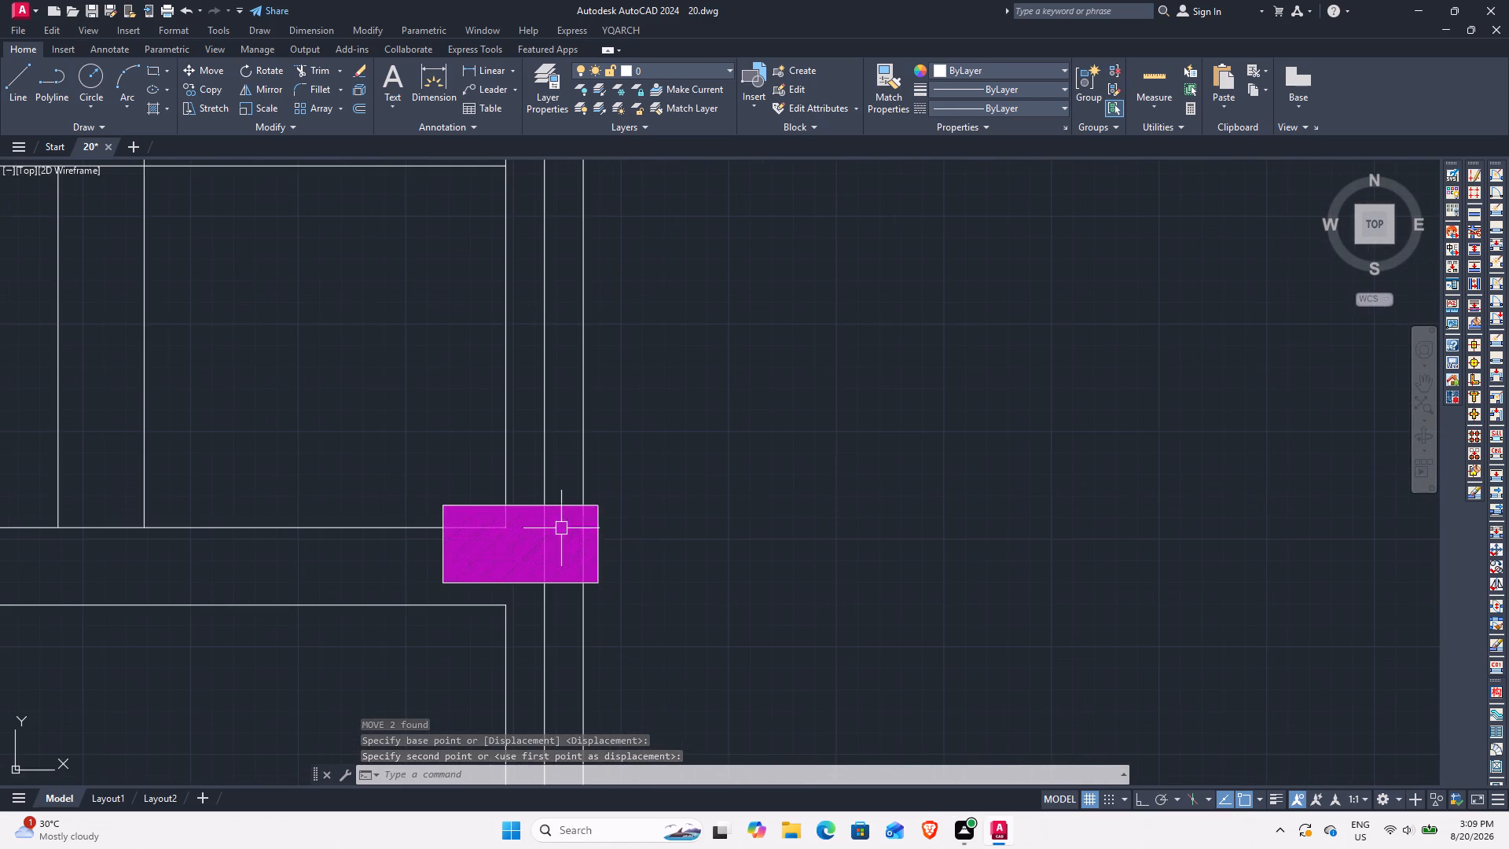
{"action": "scroll", "coordinate": [483, 546], "scroll_direction": "up", "scroll_amount": 3}
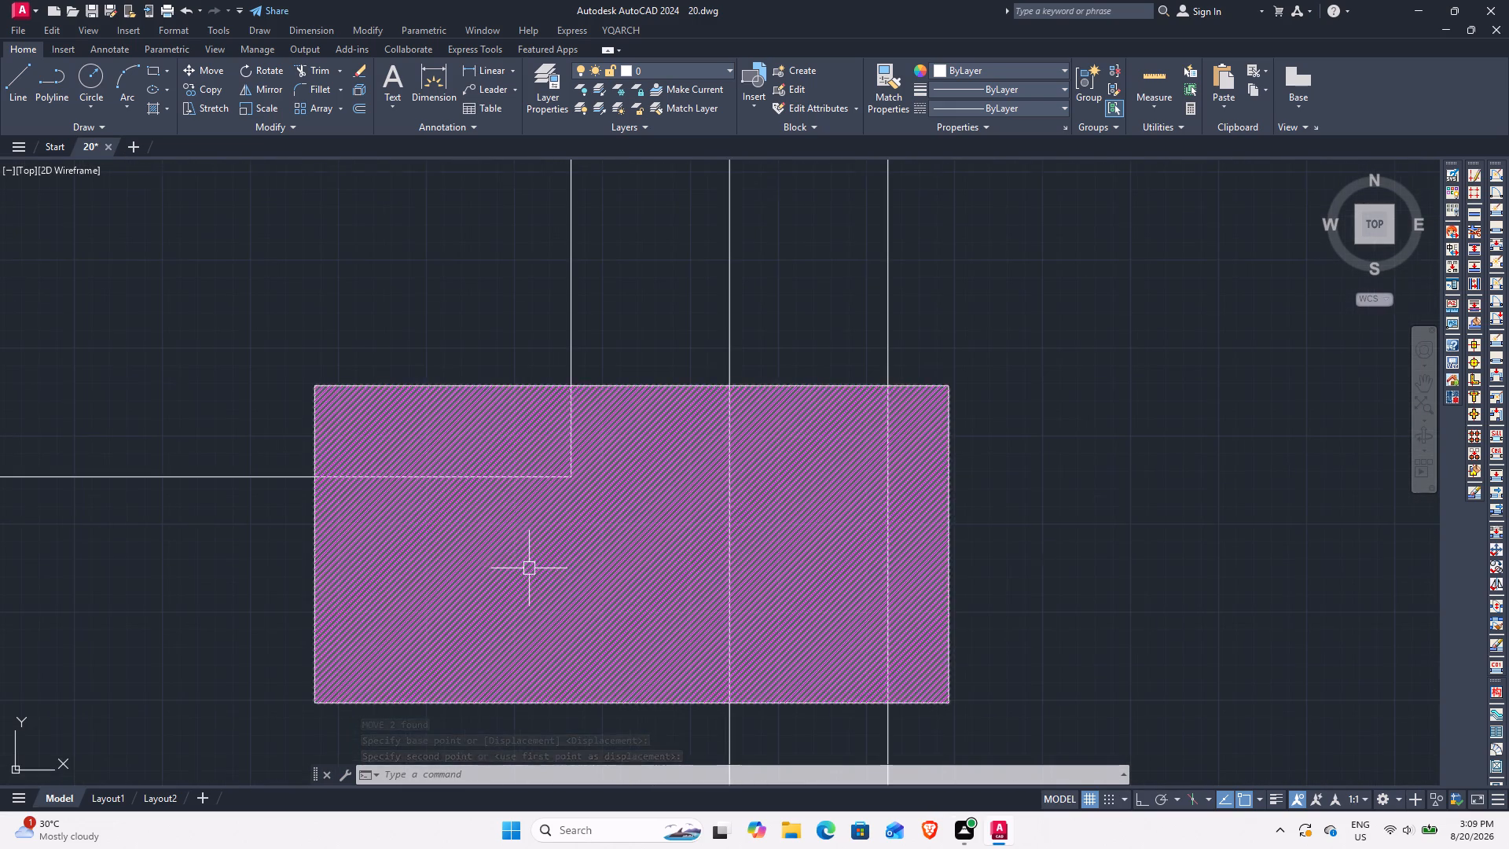
{"action": "scroll", "coordinate": [529, 568], "scroll_direction": "down", "scroll_amount": 2}
{"action": "left_click", "coordinate": [575, 645]}
{"action": "left_click", "coordinate": [506, 589]}
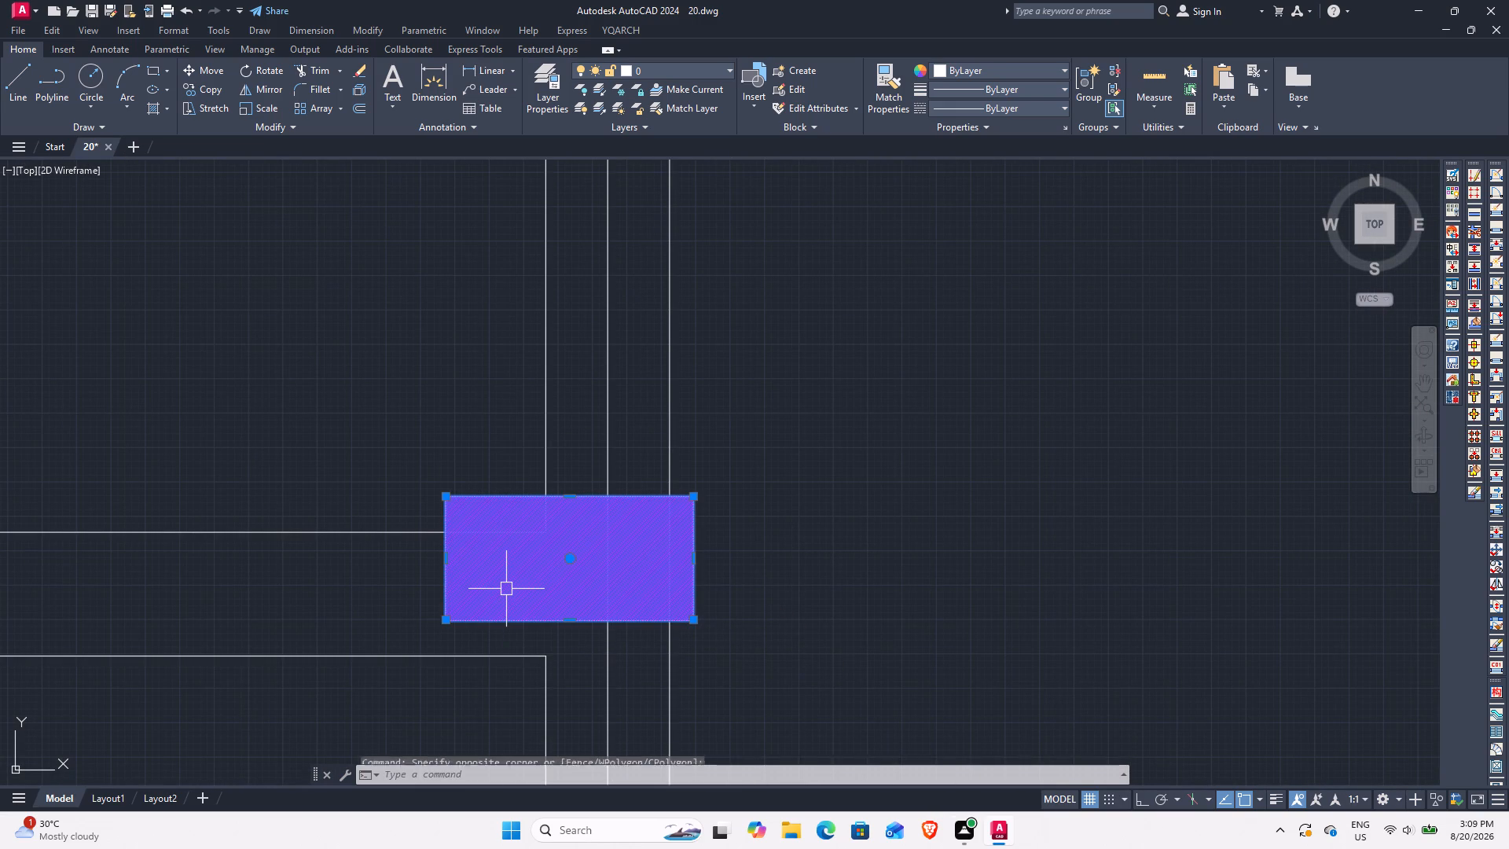
{"action": "type", "text": "m"}
{"action": "key", "text": "space"}
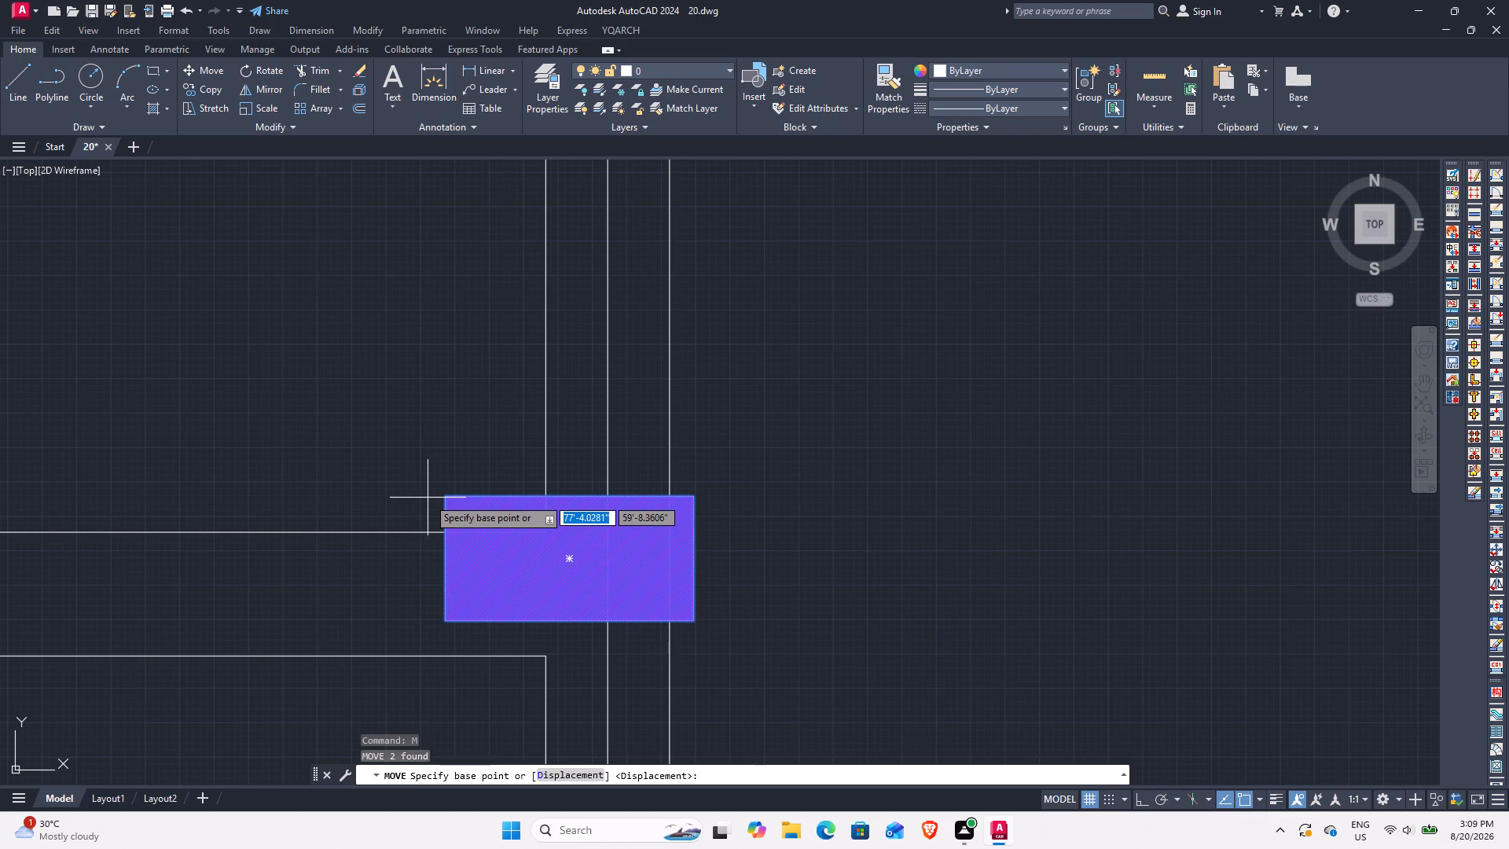
{"action": "left_click", "coordinate": [443, 498]}
{"action": "left_click", "coordinate": [441, 535]}
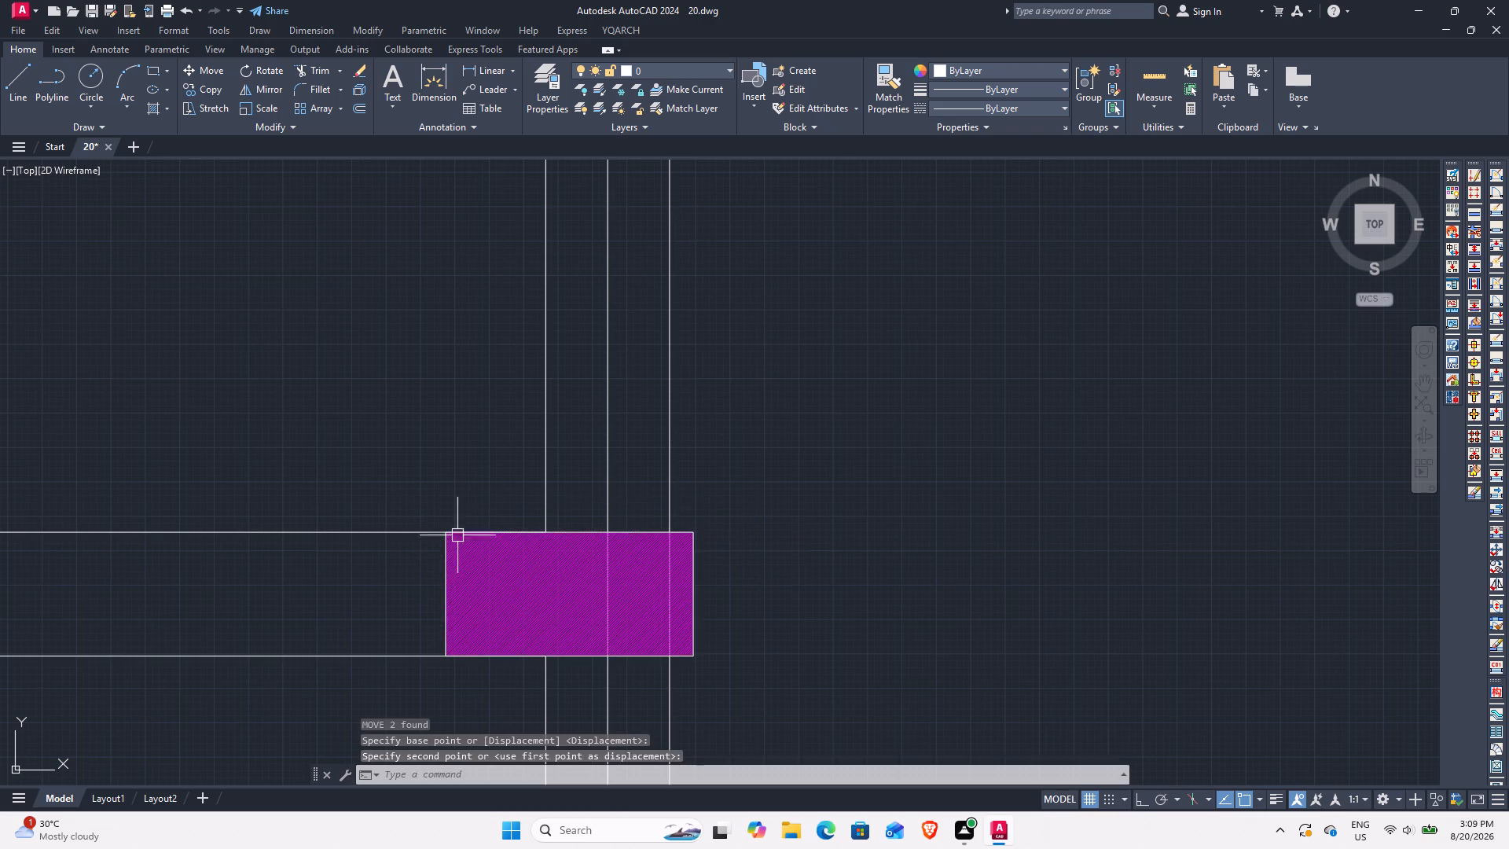
Move the same column left about 6.3 inches, bringing its right edge close to the east wall's middle line.
{"action": "left_click", "coordinate": [660, 675]}
{"action": "left_click", "coordinate": [636, 610]}
{"action": "type", "text": "m"}
{"action": "key", "text": "space"}
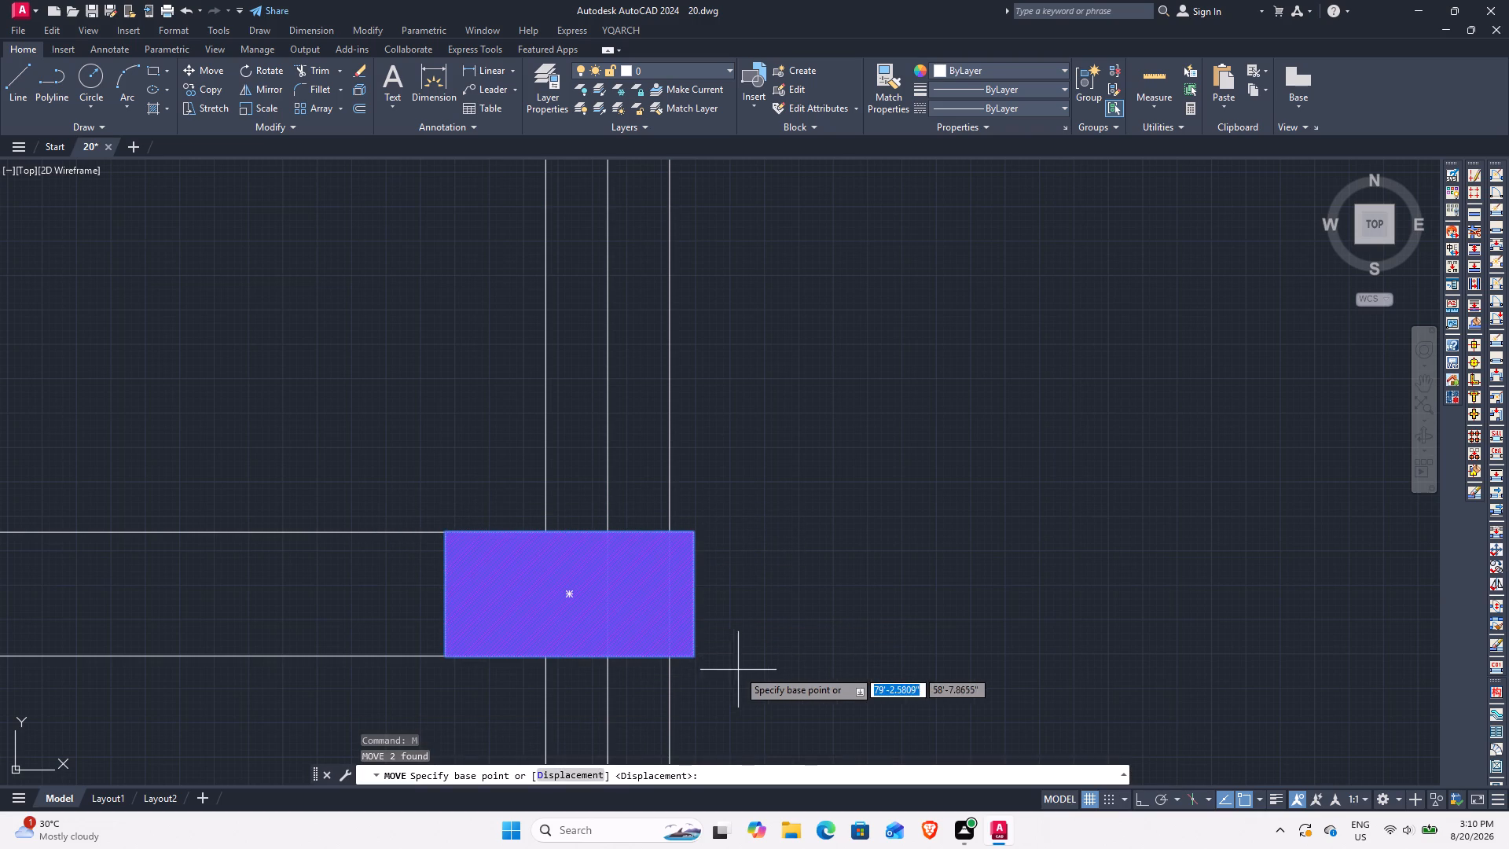
{"action": "left_click", "coordinate": [718, 672]}
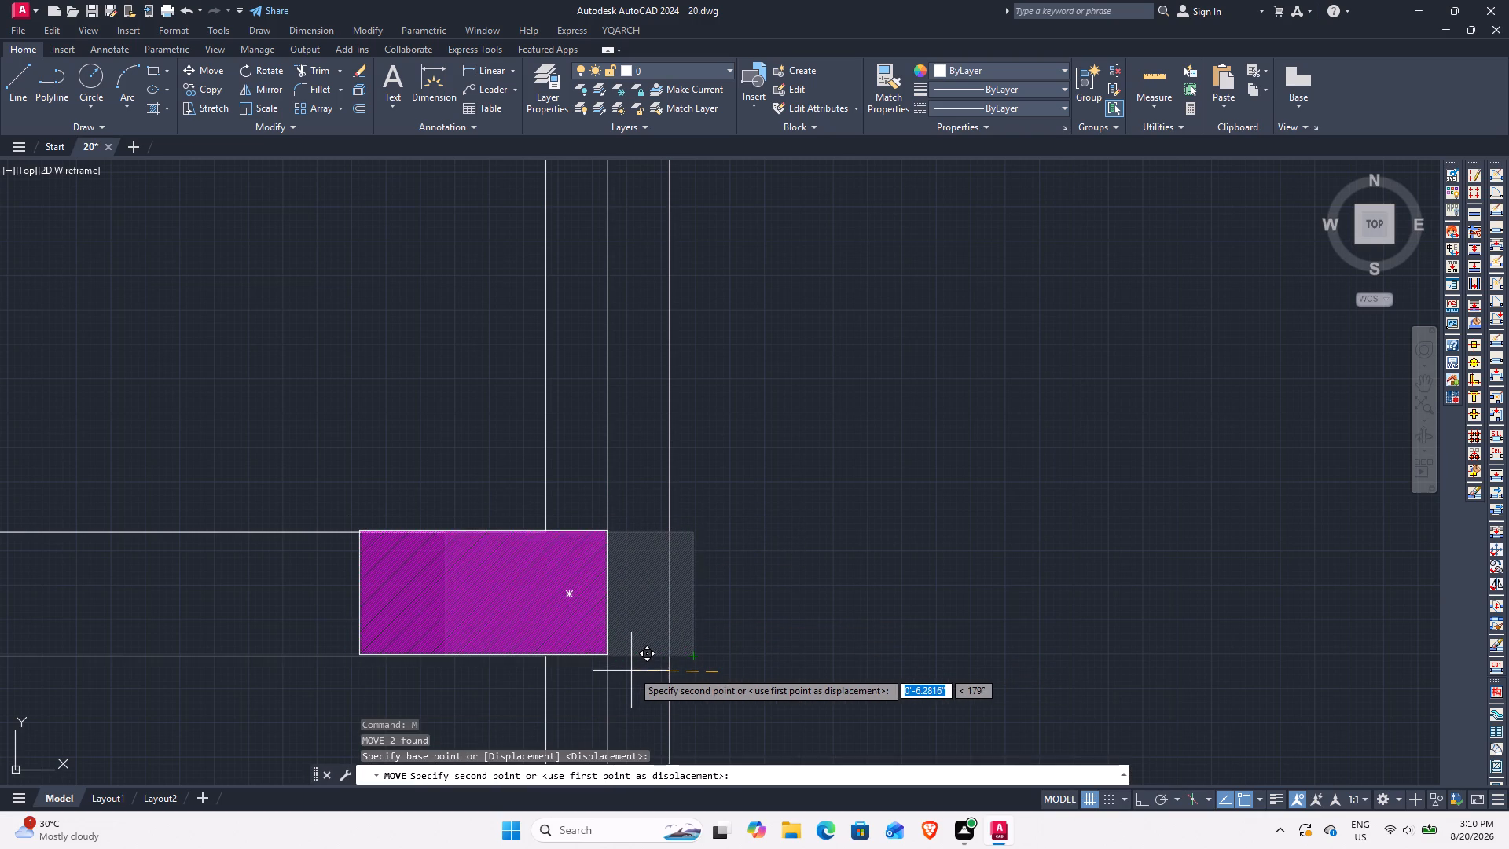
{"action": "left_click", "coordinate": [633, 671]}
Nudge the same column slightly left so its right edge lies exactly on the east wall's middle line.
{"action": "scroll", "coordinate": [592, 546], "scroll_direction": "up", "scroll_amount": 7}
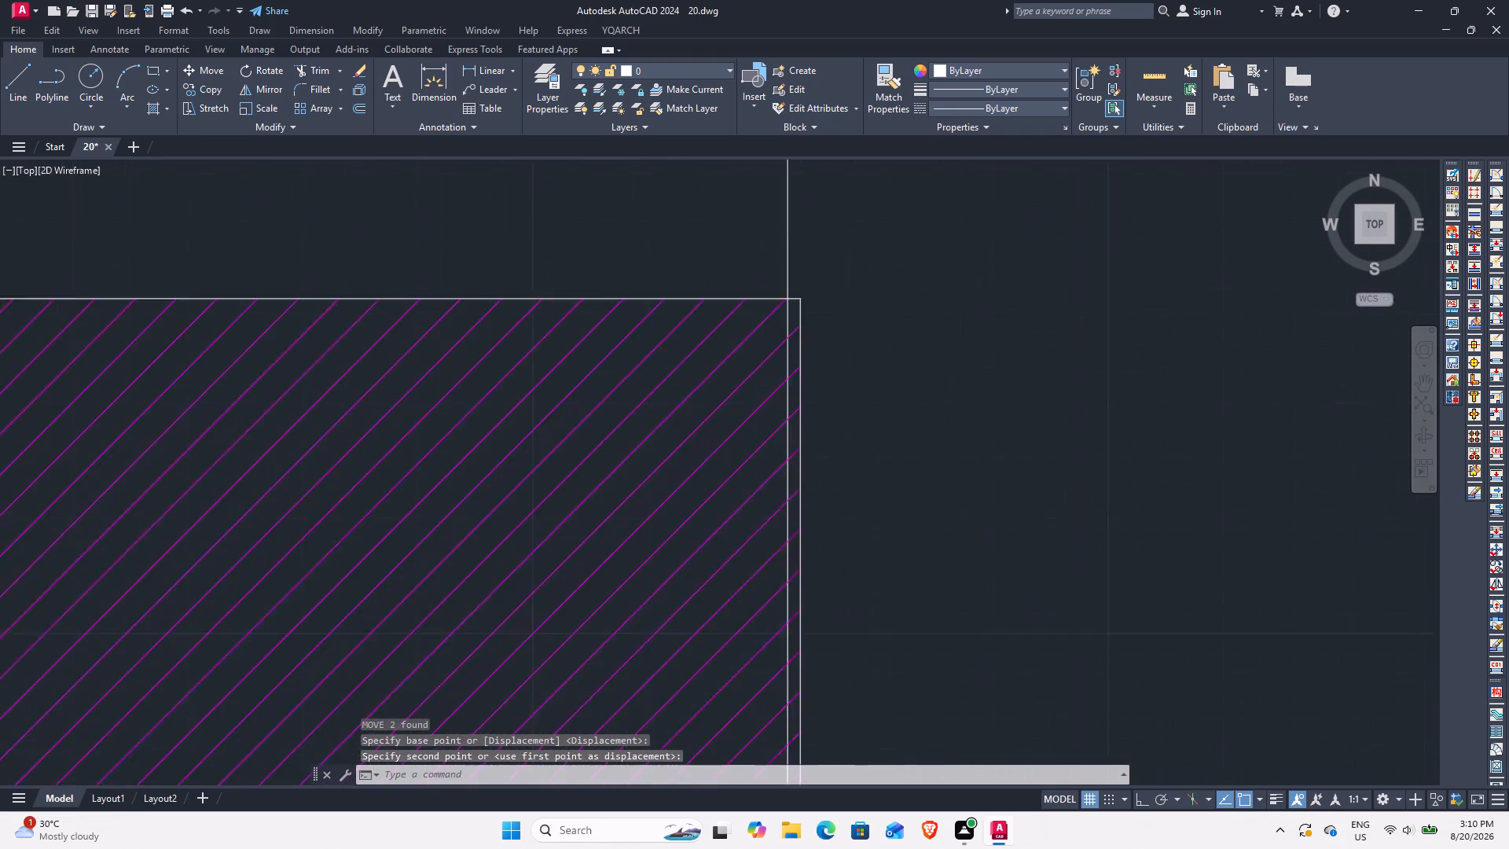
{"action": "left_click_drag", "start_coordinate": [983, 510], "coordinate": [966, 502]}
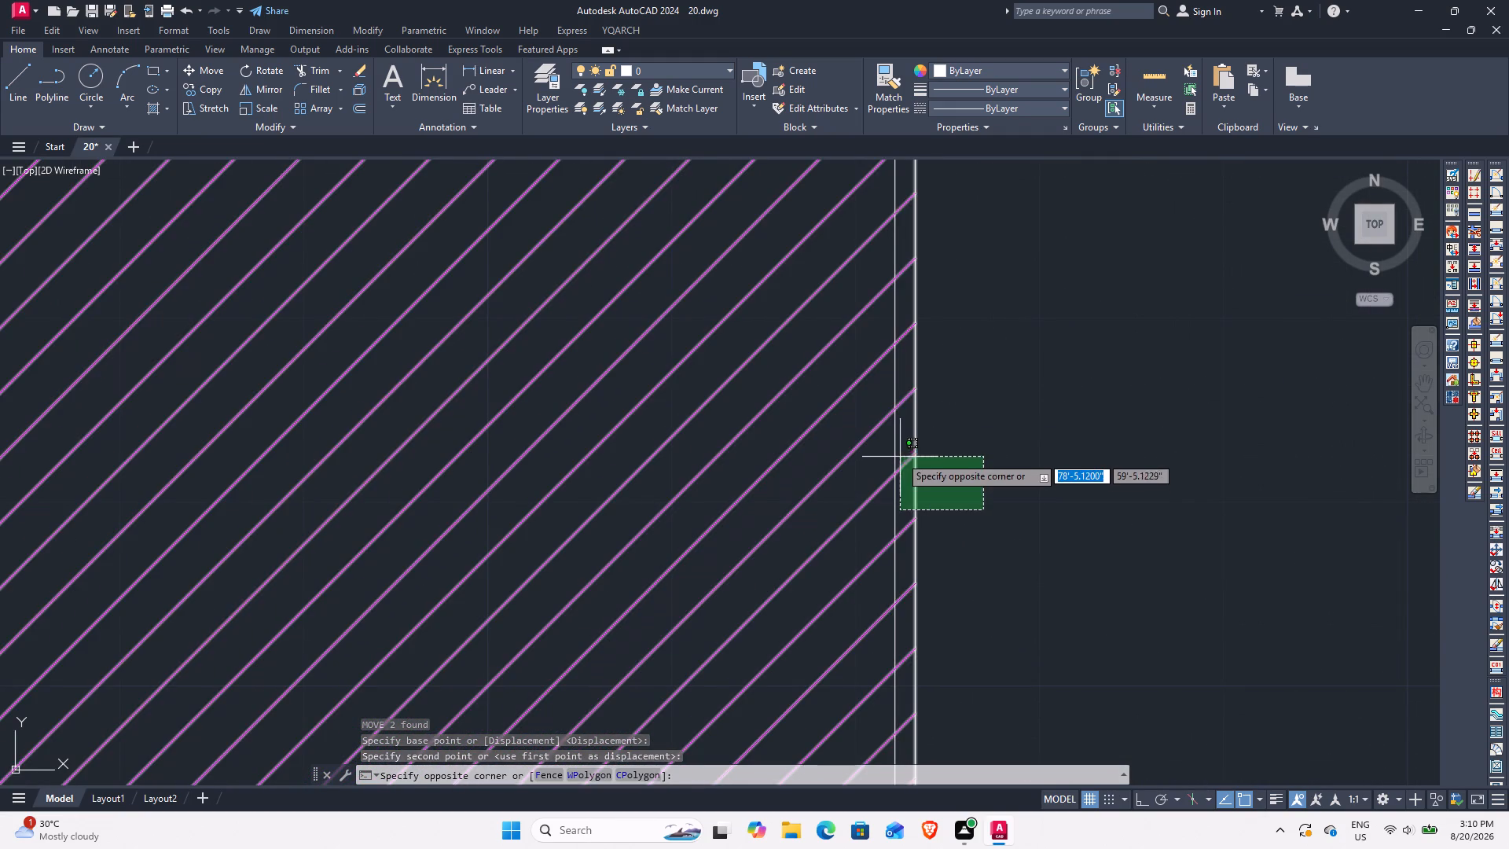
{"action": "left_click", "coordinate": [902, 449]}
{"action": "type", "text": "m"}
{"action": "key", "text": "space"}
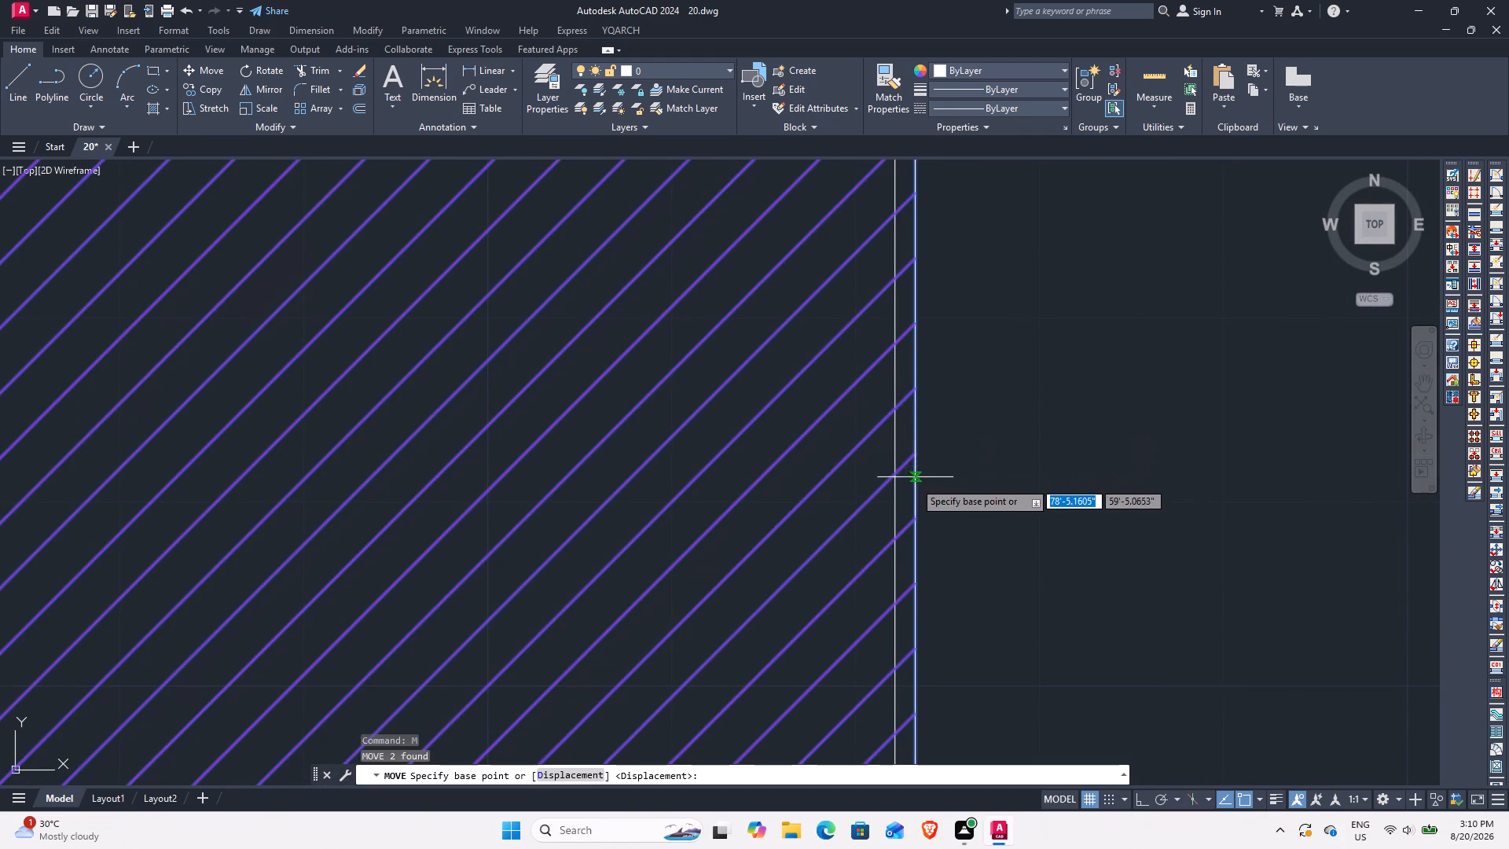
{"action": "left_click", "coordinate": [914, 483]}
{"action": "left_click", "coordinate": [897, 483]}
{"action": "scroll", "coordinate": [777, 489], "scroll_direction": "down", "scroll_amount": 7}
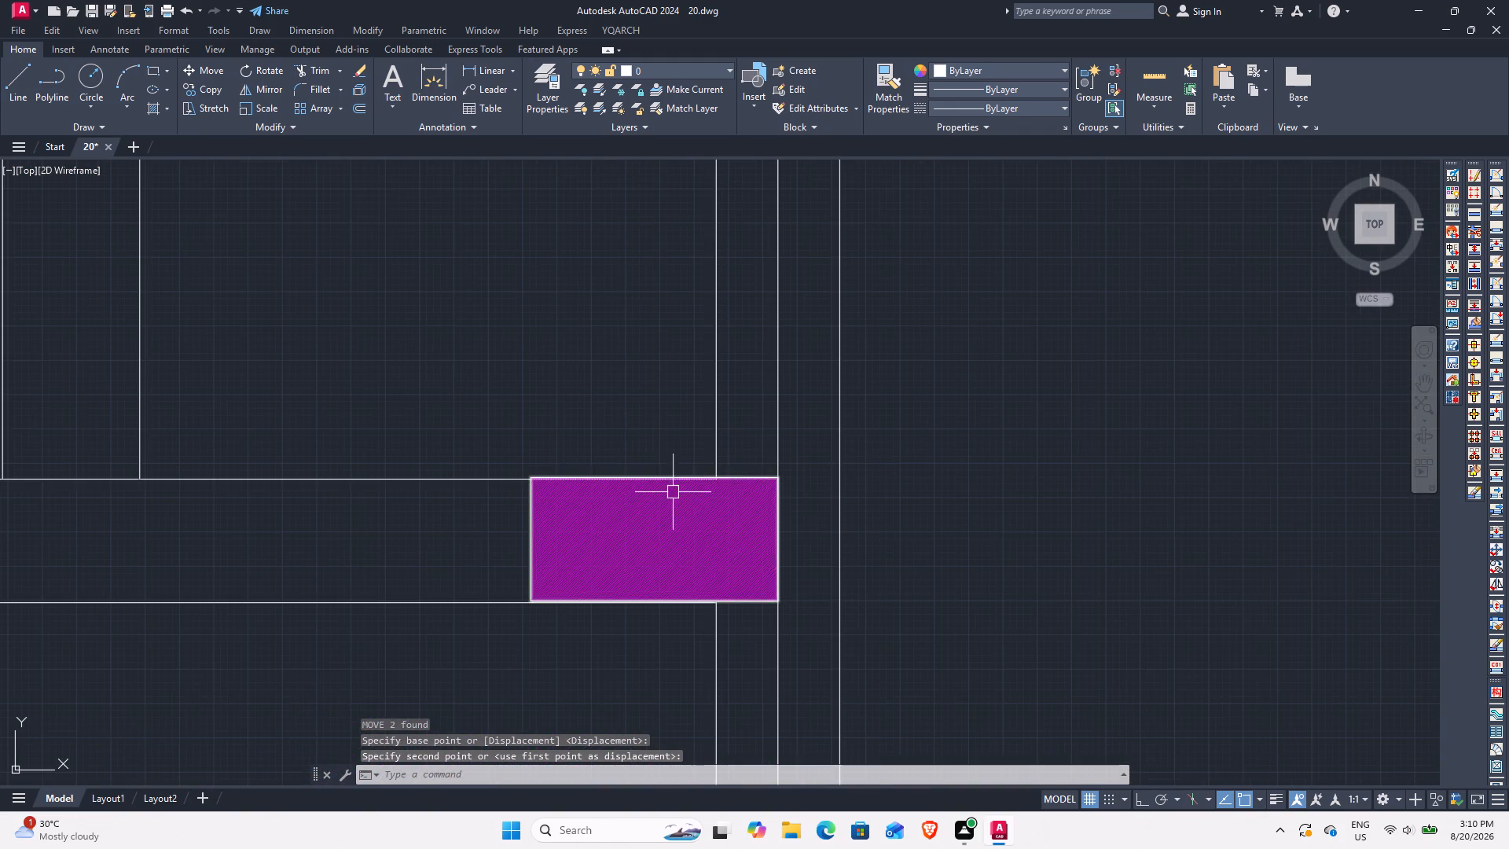
Move the east-wall column below the staircase slightly down so its top edge lies on the horizontal wall's upper face.
{"action": "scroll", "coordinate": [668, 463], "scroll_direction": "up", "scroll_amount": 3}
{"action": "middle_click_drag", "start_coordinate": [795, 549], "coordinate": [884, 240]}
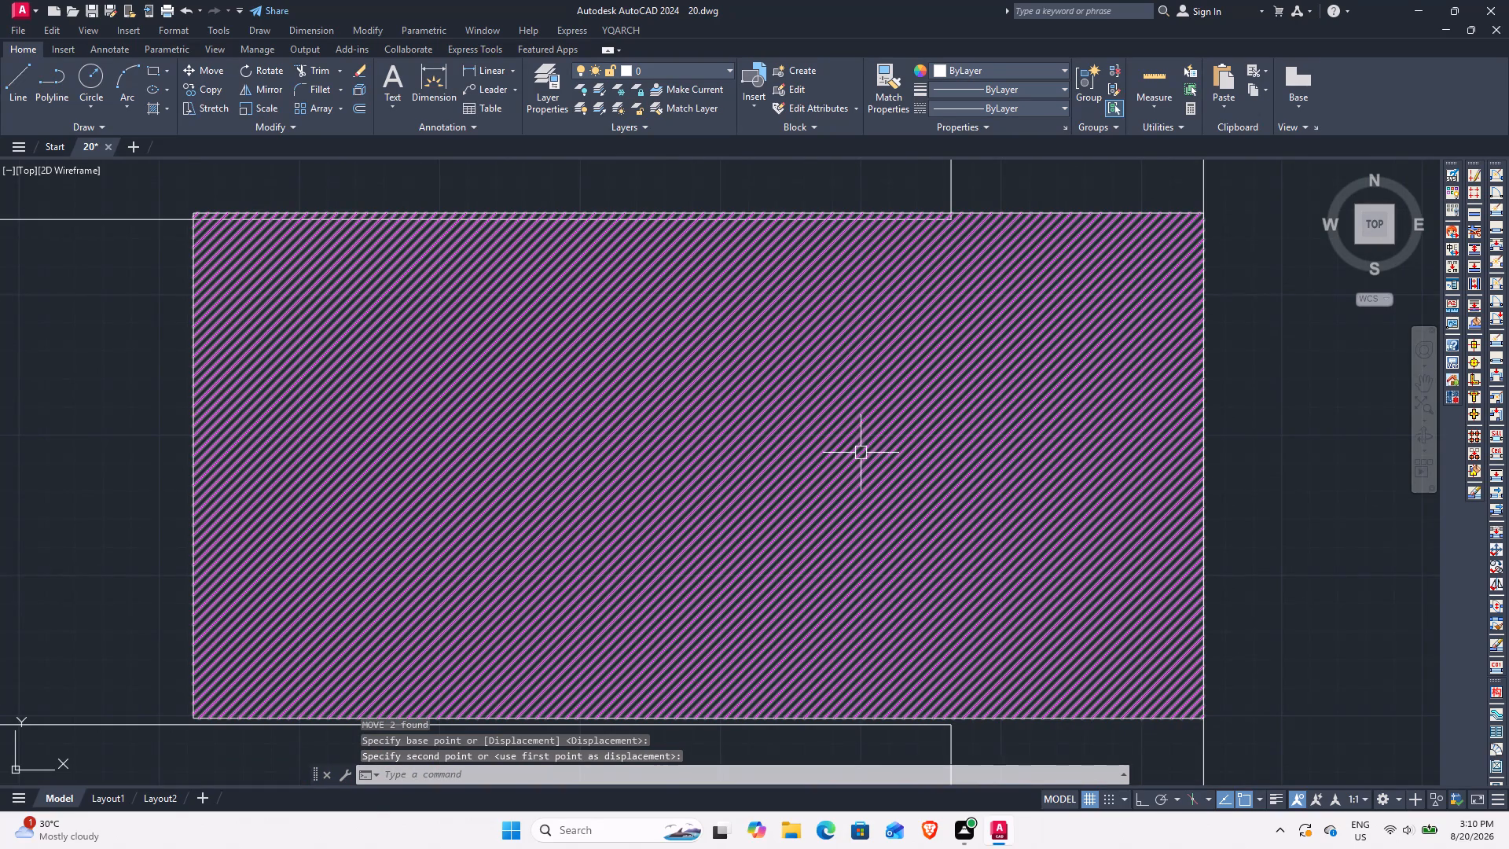
{"action": "middle_click_drag", "start_coordinate": [882, 371], "coordinate": [788, 581]}
{"action": "left_click", "coordinate": [959, 348]}
{"action": "left_click", "coordinate": [918, 486]}
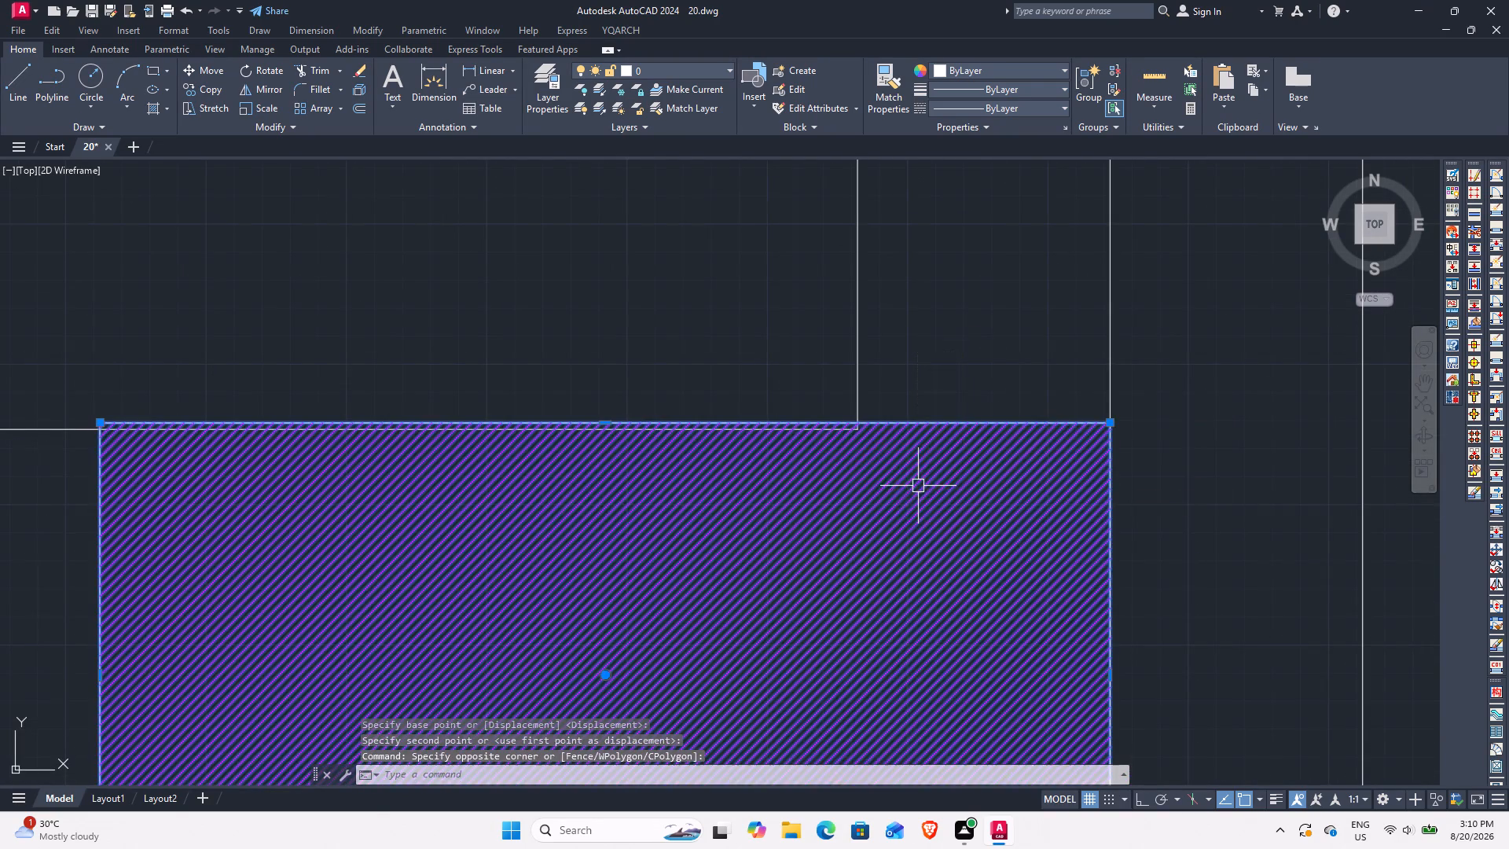
{"action": "scroll", "coordinate": [809, 415], "scroll_direction": "up", "scroll_amount": 4}
{"action": "type", "text": "m"}
{"action": "key", "text": "space"}
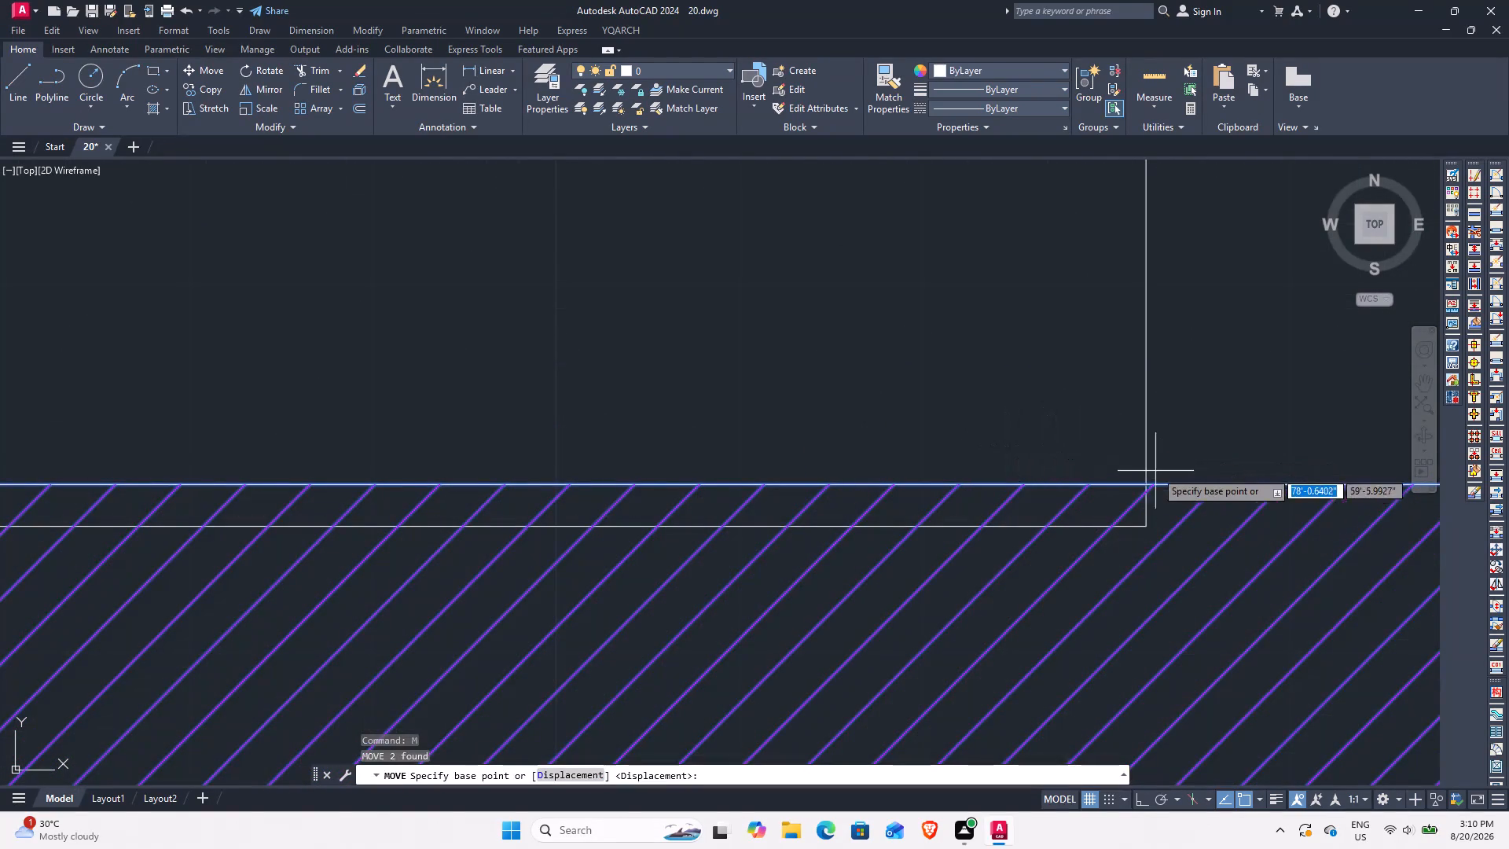
{"action": "left_click", "coordinate": [1146, 485]}
{"action": "left_click", "coordinate": [1142, 524]}
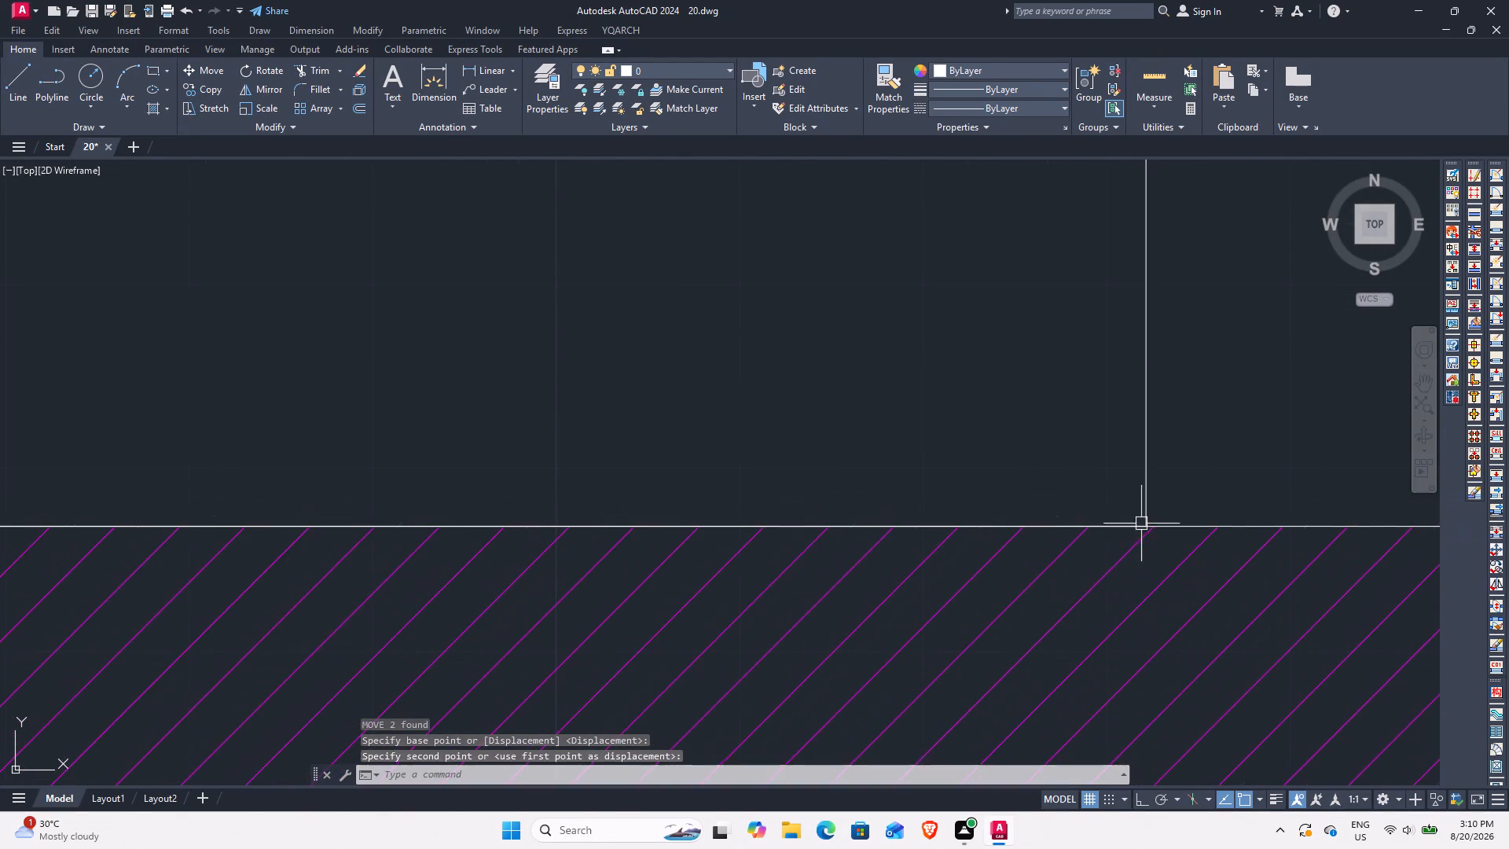
Inspect how the column above the staircase aligns with the east wall and the adjoining horizontal wall.
{"action": "scroll", "coordinate": [800, 499], "scroll_direction": "down", "scroll_amount": 8}
{"action": "middle_click_drag", "start_coordinate": [740, 452], "coordinate": [770, 602]}
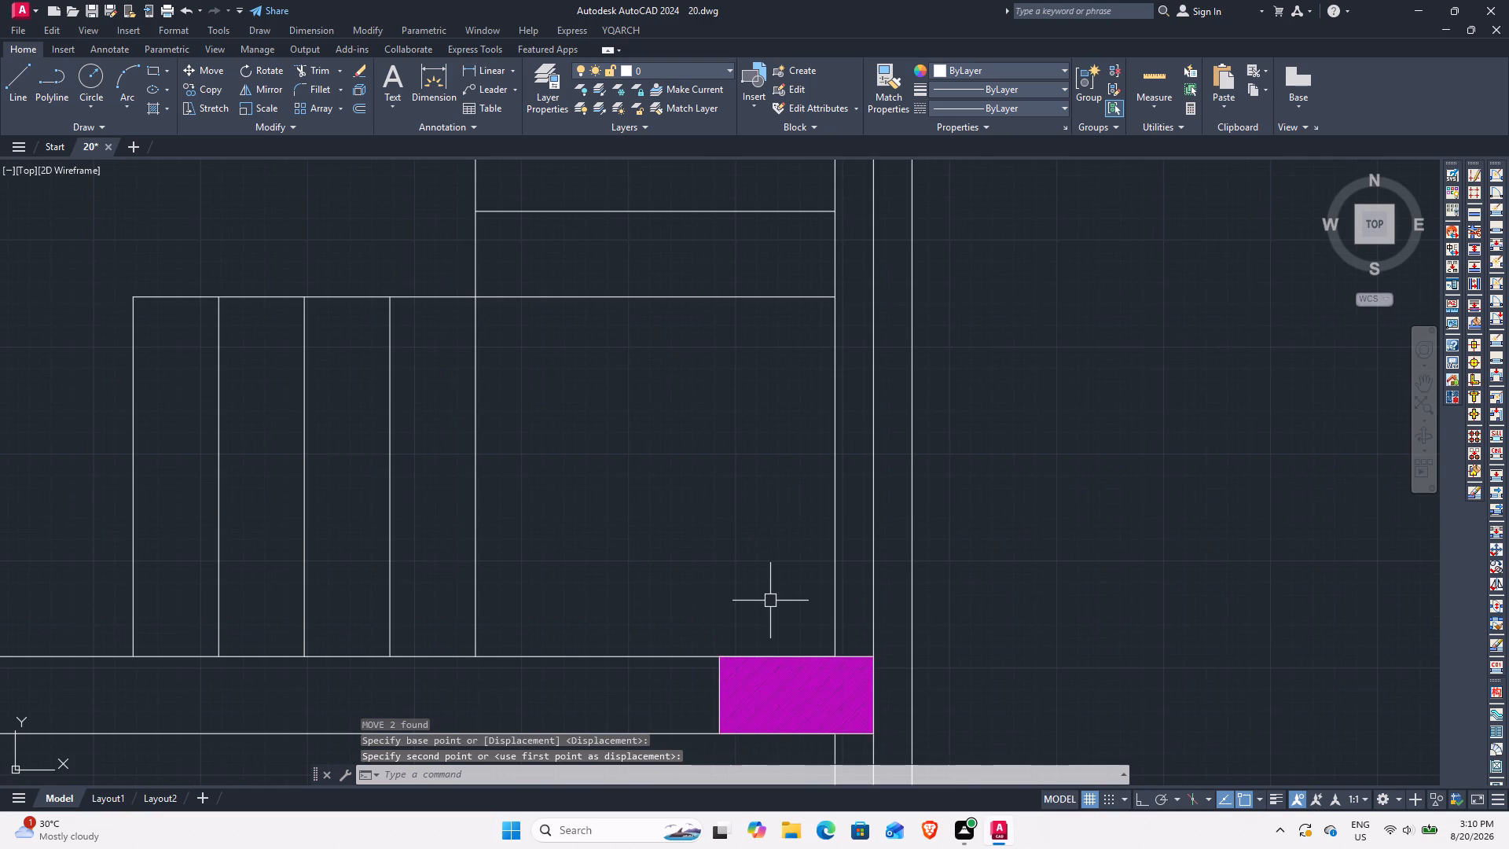
{"action": "scroll", "coordinate": [782, 365], "scroll_direction": "down", "scroll_amount": 2}
{"action": "middle_click_drag", "start_coordinate": [766, 342], "coordinate": [712, 536]}
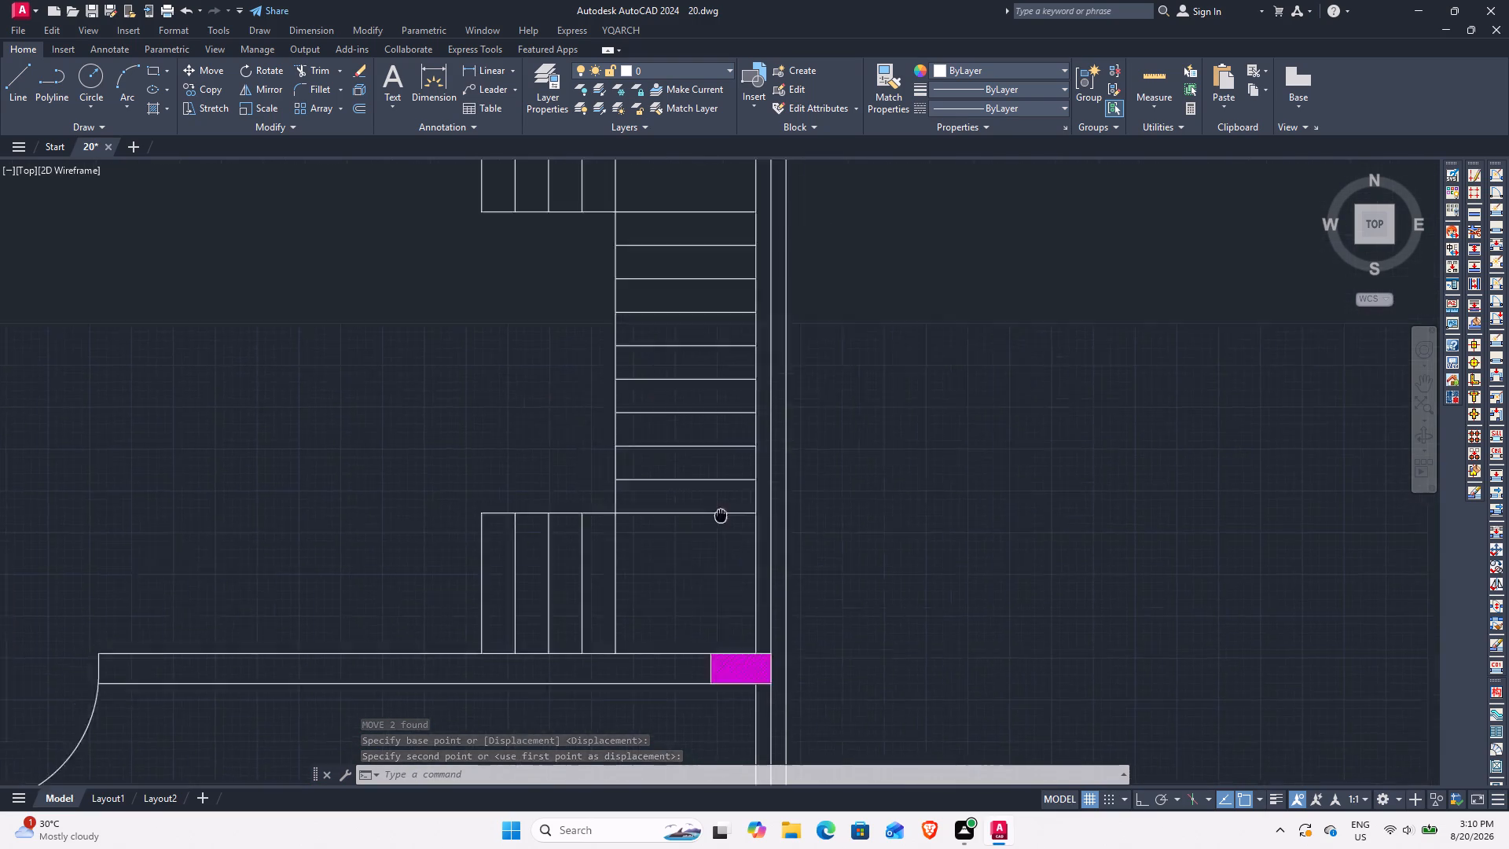
{"action": "middle_click_drag", "start_coordinate": [712, 536], "coordinate": [664, 652]}
{"action": "middle_click_drag", "start_coordinate": [656, 311], "coordinate": [730, 545]}
{"action": "scroll", "coordinate": [732, 372], "scroll_direction": "up", "scroll_amount": 3}
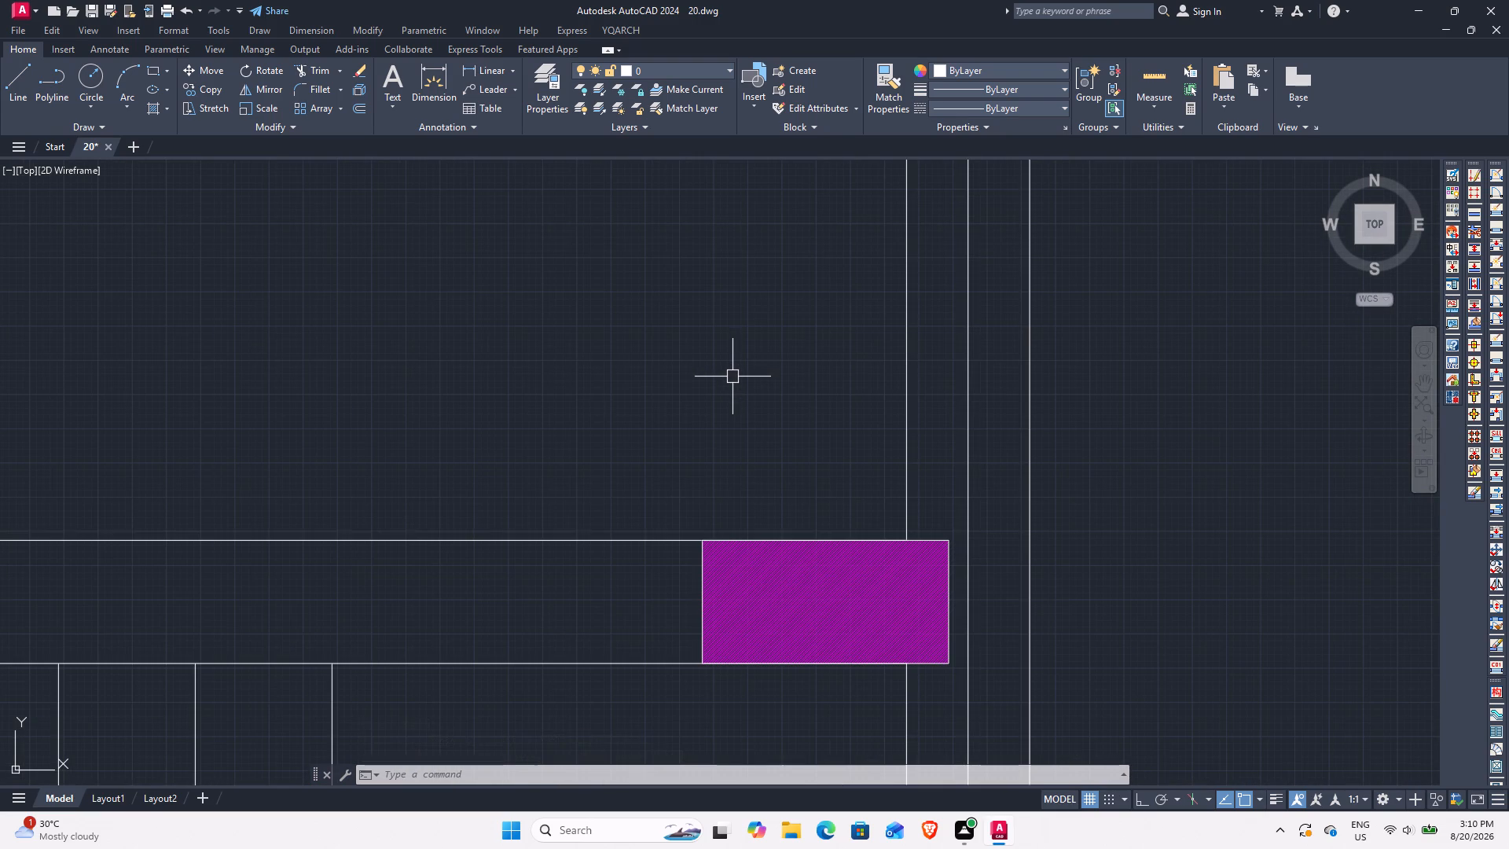
{"action": "scroll", "coordinate": [659, 474], "scroll_direction": "down", "scroll_amount": 2}
Move the west-wall column at the single-door partition left and down, placing its left edge on the west wall's middle line.
{"action": "scroll", "coordinate": [550, 539], "scroll_direction": "down", "scroll_amount": 2}
{"action": "middle_click_drag", "start_coordinate": [387, 554], "coordinate": [855, 554]}
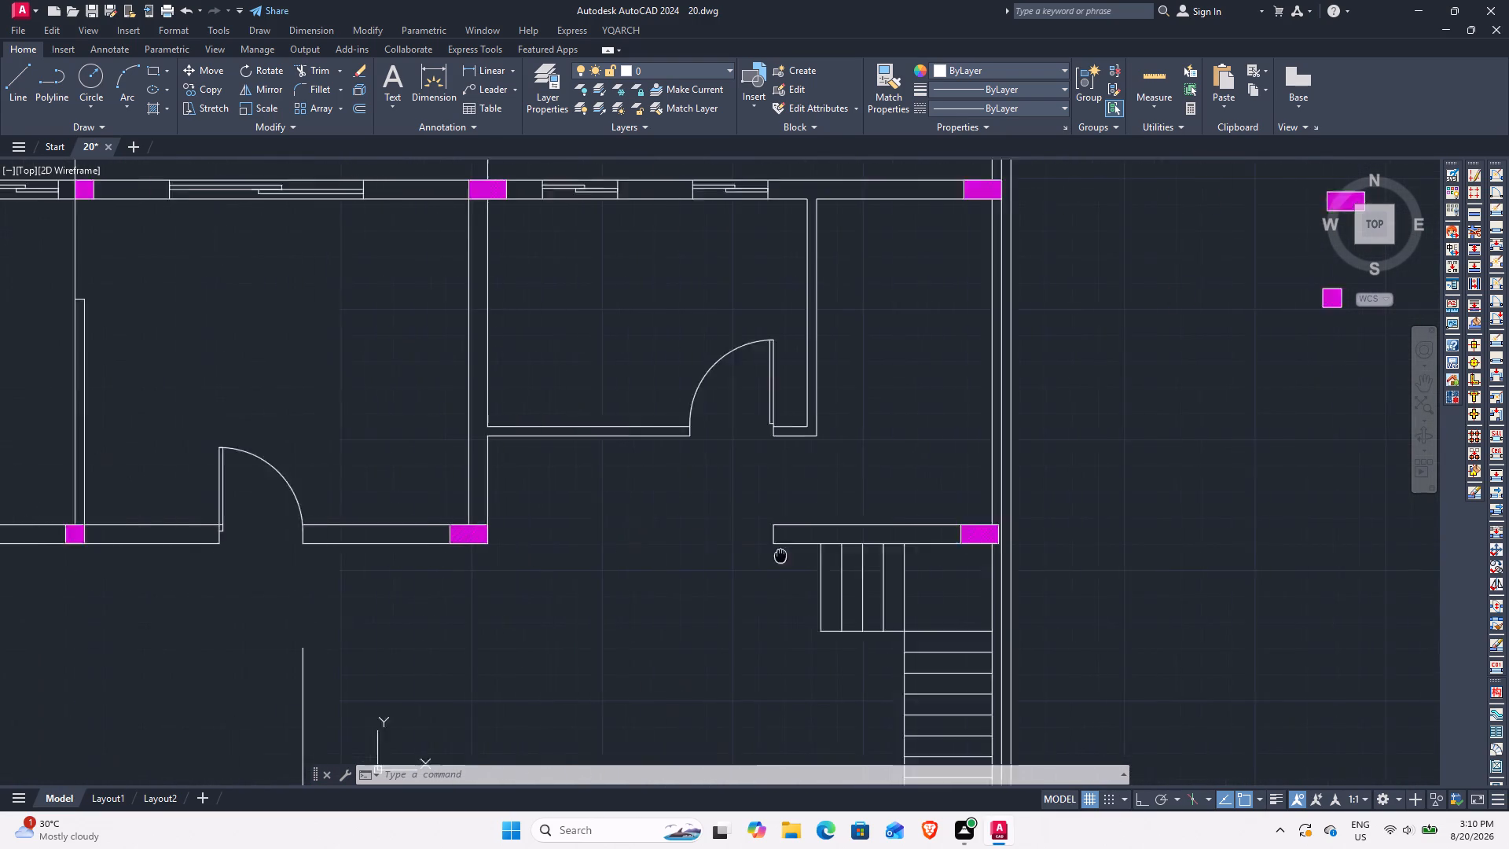
{"action": "middle_click_drag", "start_coordinate": [855, 554], "coordinate": [885, 550]}
{"action": "middle_click_drag", "start_coordinate": [498, 591], "coordinate": [751, 572]}
{"action": "middle_click_drag", "start_coordinate": [438, 580], "coordinate": [511, 580]}
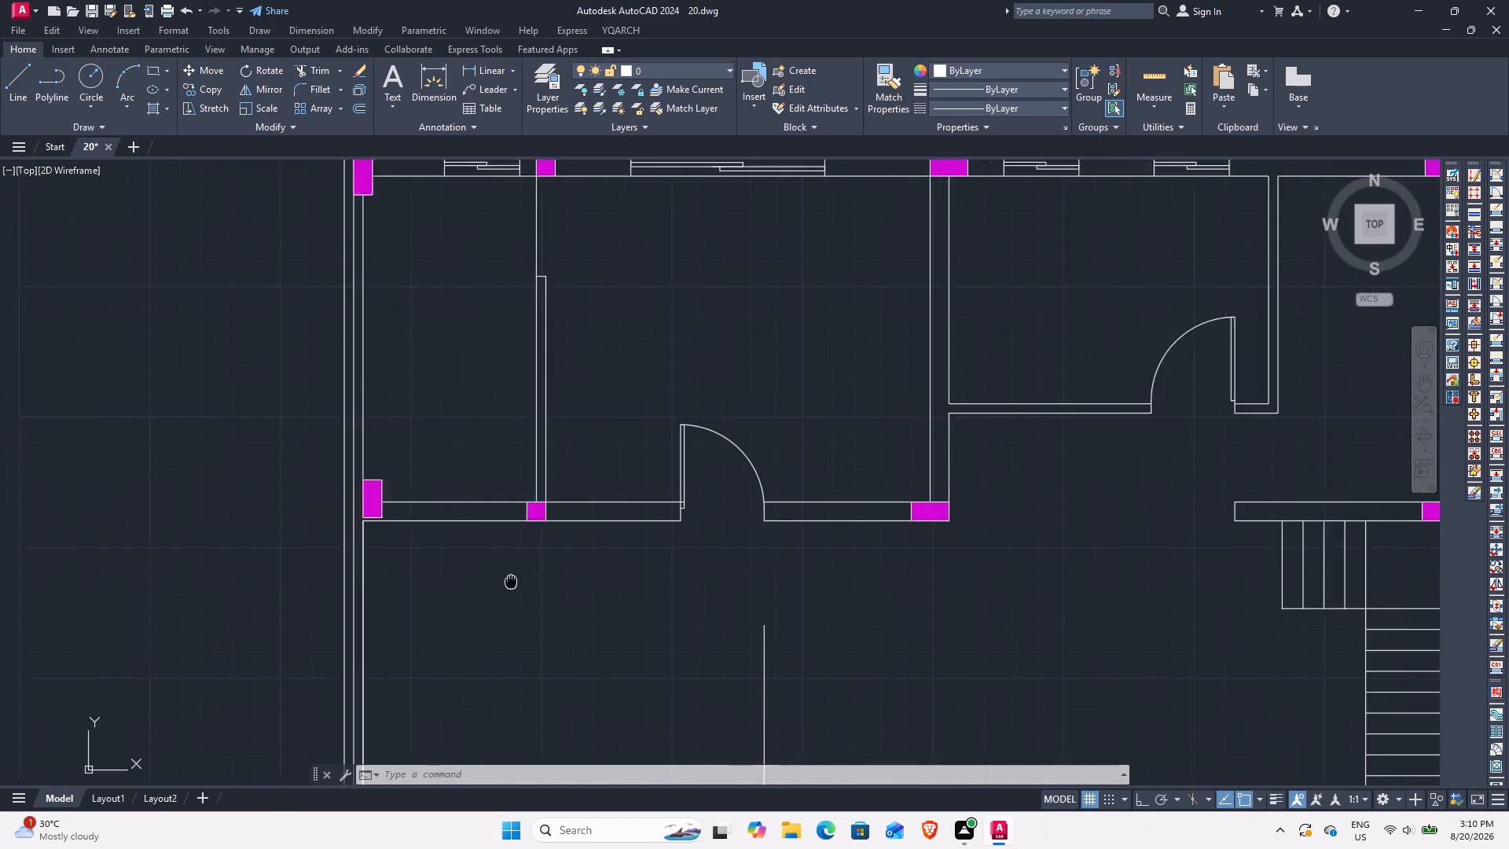
{"action": "middle_click_drag", "start_coordinate": [511, 580], "coordinate": [613, 586]}
{"action": "scroll", "coordinate": [483, 520], "scroll_direction": "up", "scroll_amount": 3}
{"action": "left_click_drag", "start_coordinate": [546, 415], "coordinate": [523, 413]}
{"action": "left_click", "coordinate": [474, 404]}
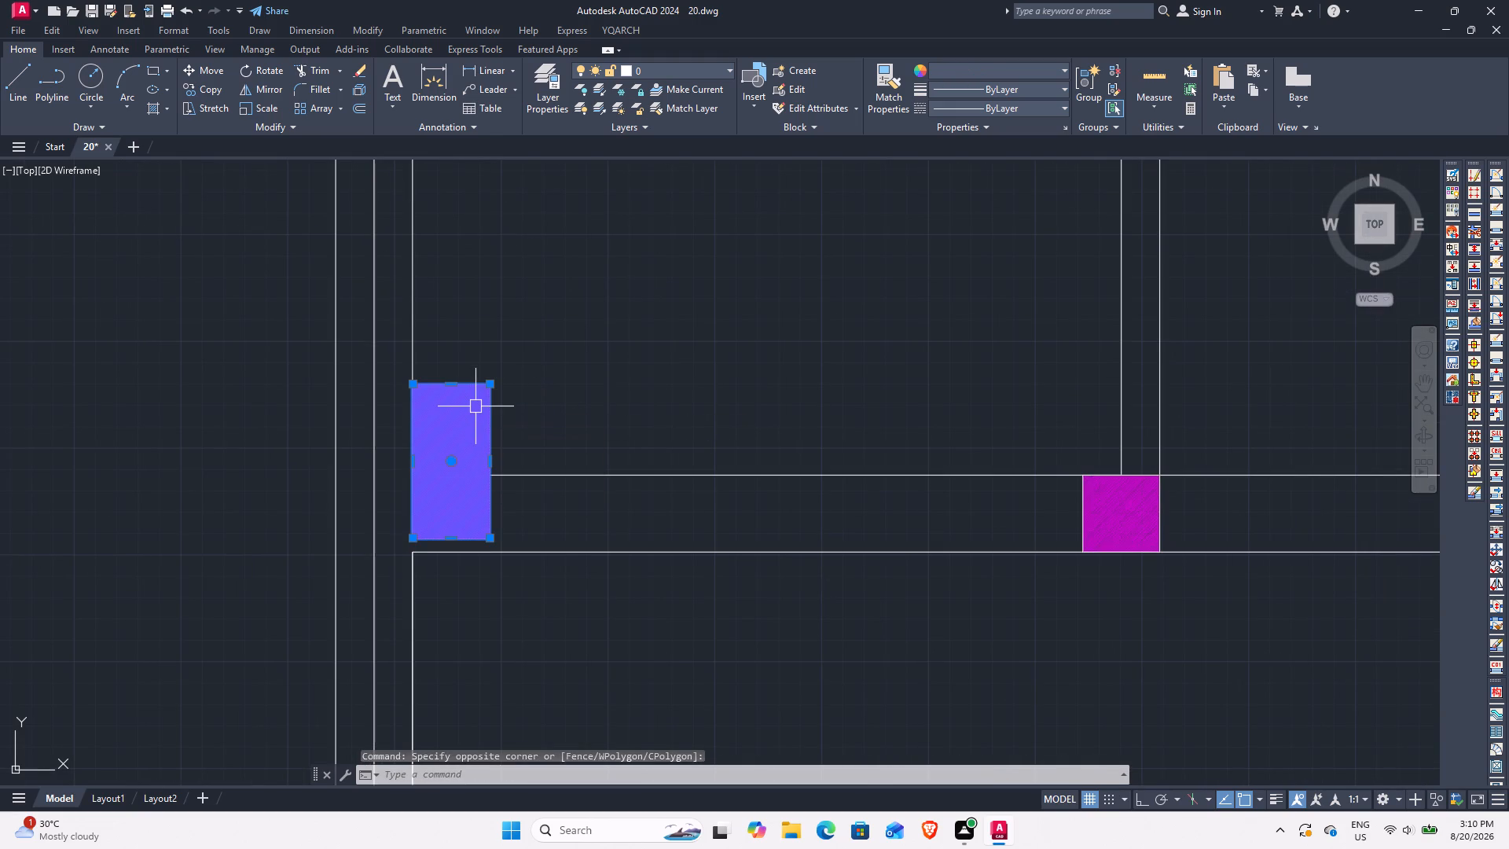
{"action": "type", "text": "m"}
{"action": "key", "text": "space"}
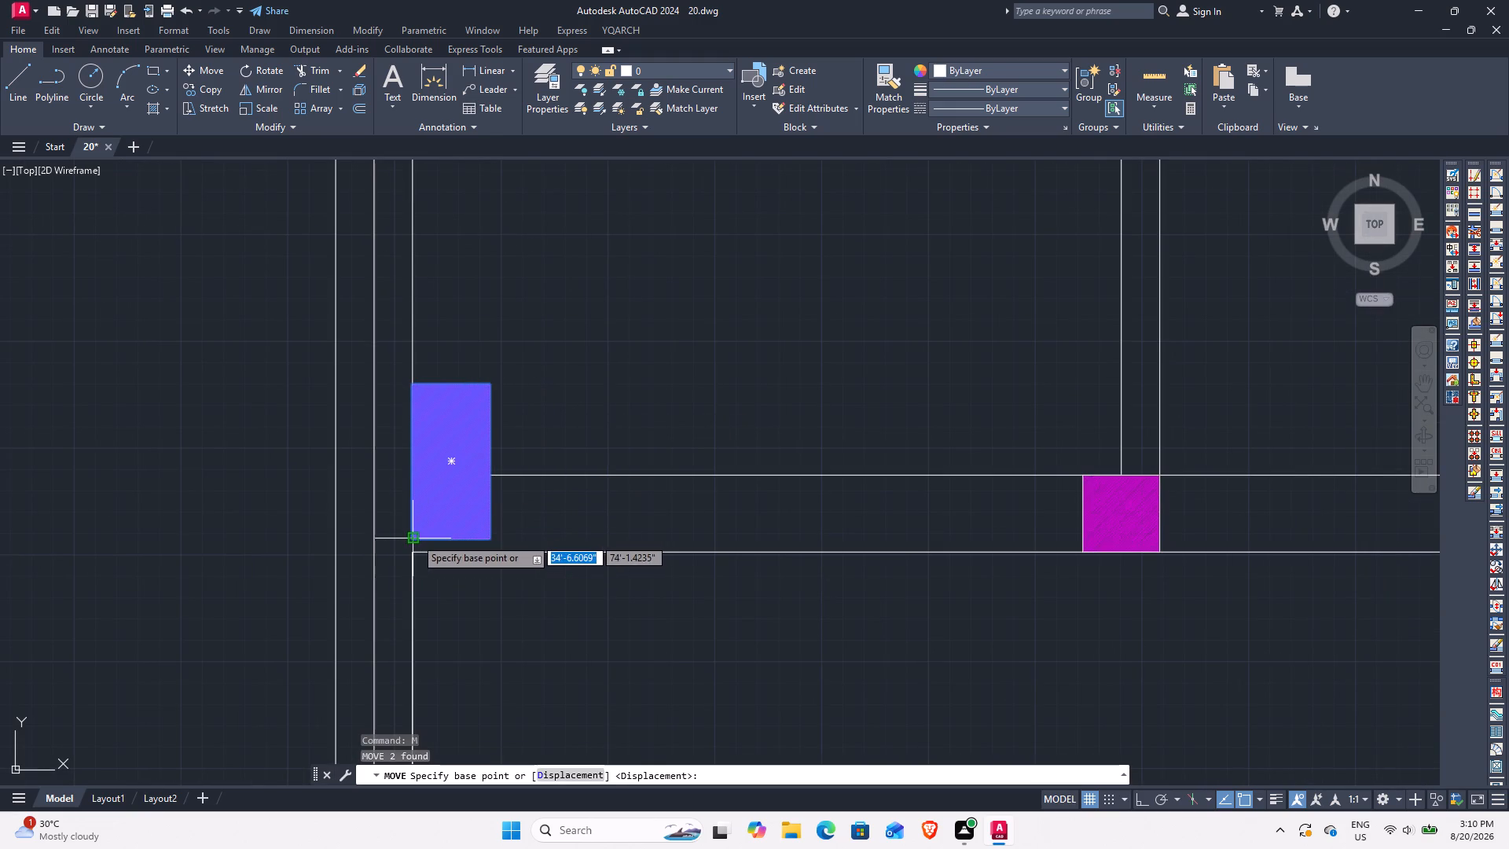
{"action": "left_click", "coordinate": [413, 538]}
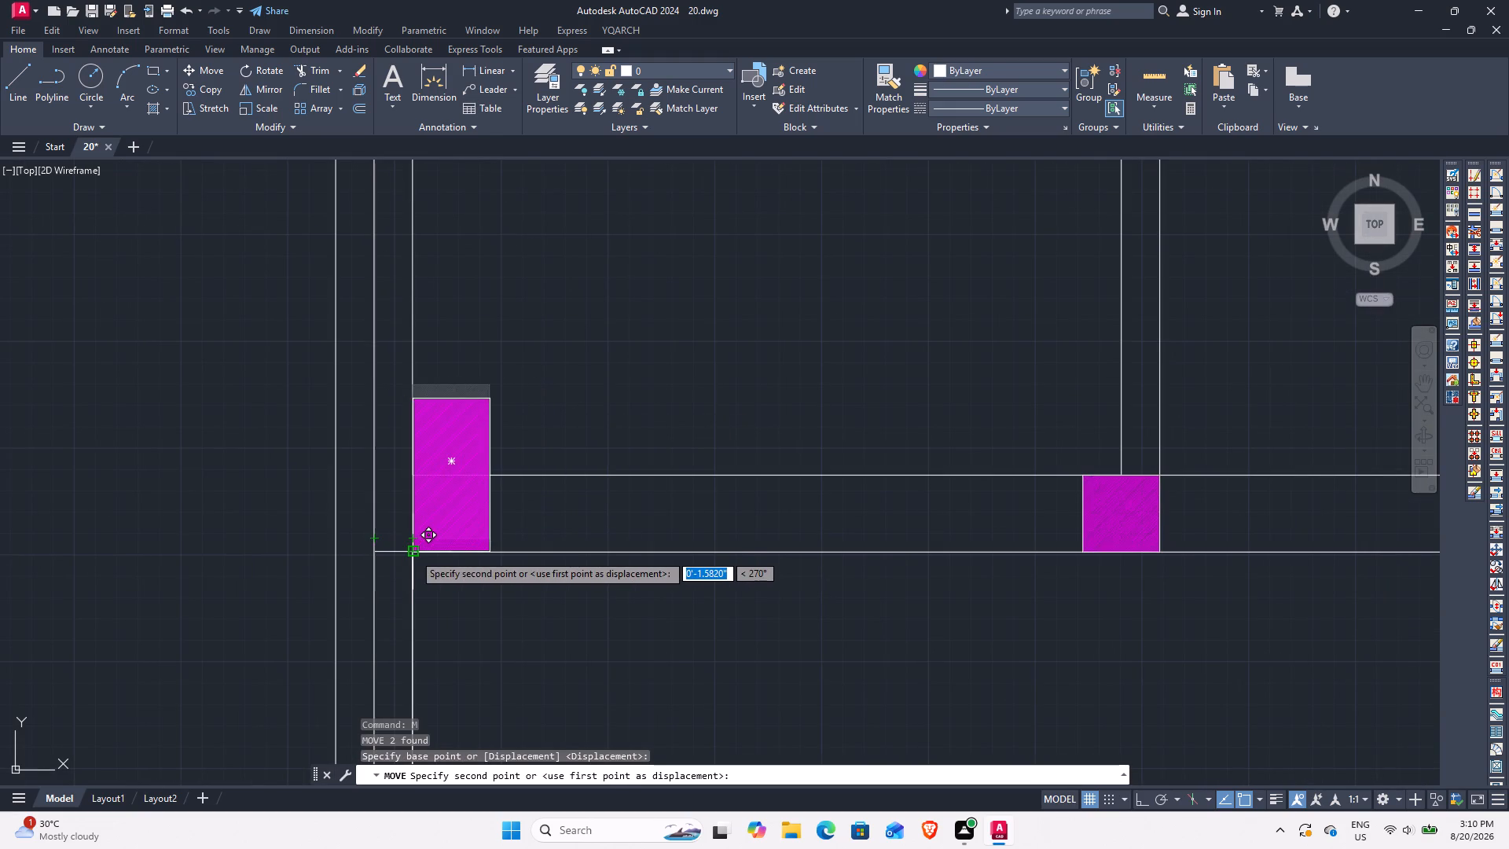
{"action": "left_click", "coordinate": [368, 554]}
Nudge the same west-wall column up so its bottom edge lies on the horizontal wall's lower face.
{"action": "scroll", "coordinate": [442, 564], "scroll_direction": "up", "scroll_amount": 3}
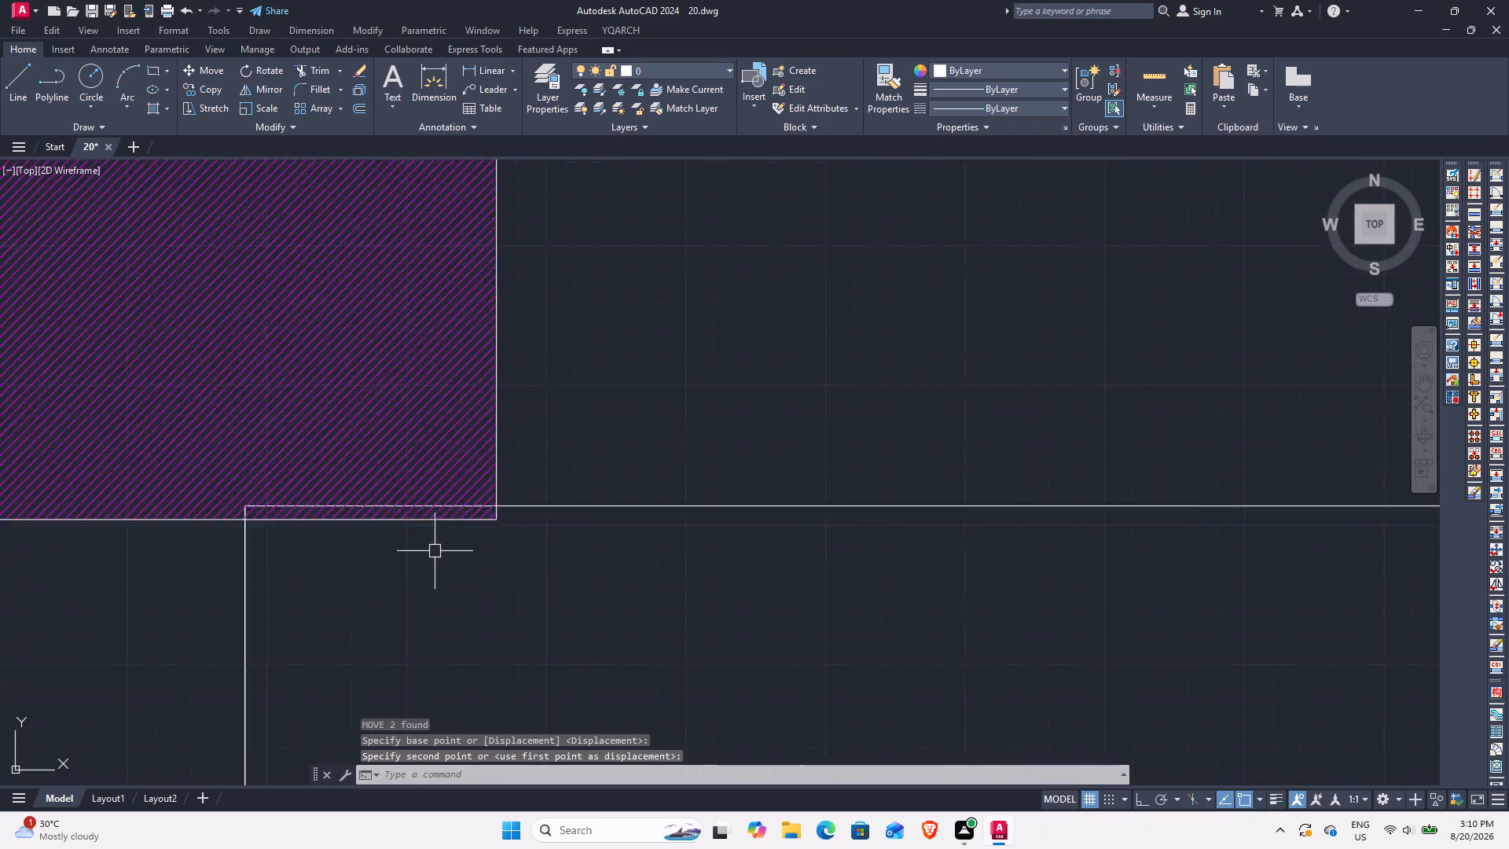
{"action": "scroll", "coordinate": [435, 551], "scroll_direction": "up", "scroll_amount": 4}
{"action": "scroll", "coordinate": [436, 510], "scroll_direction": "down", "scroll_amount": 2}
{"action": "middle_click_drag", "start_coordinate": [421, 520], "coordinate": [725, 595]}
{"action": "left_click_drag", "start_coordinate": [879, 595], "coordinate": [869, 591]}
{"action": "left_click", "coordinate": [824, 573]}
{"action": "type", "text": "m"}
{"action": "key", "text": "space"}
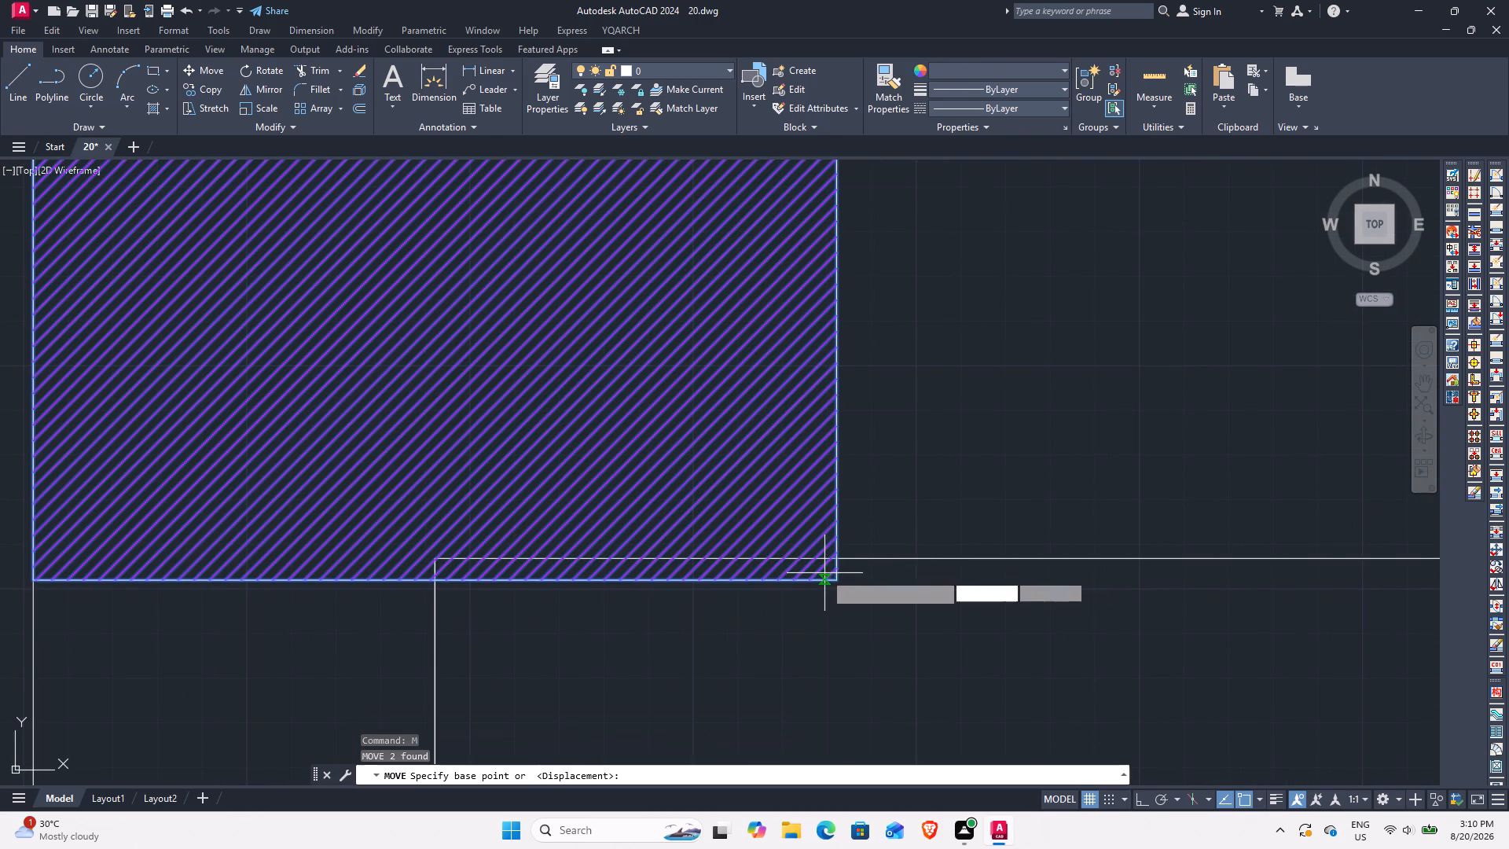
{"action": "left_click", "coordinate": [838, 579]}
{"action": "left_click", "coordinate": [838, 561]}
{"action": "scroll", "coordinate": [710, 565], "scroll_direction": "down", "scroll_amount": 7}
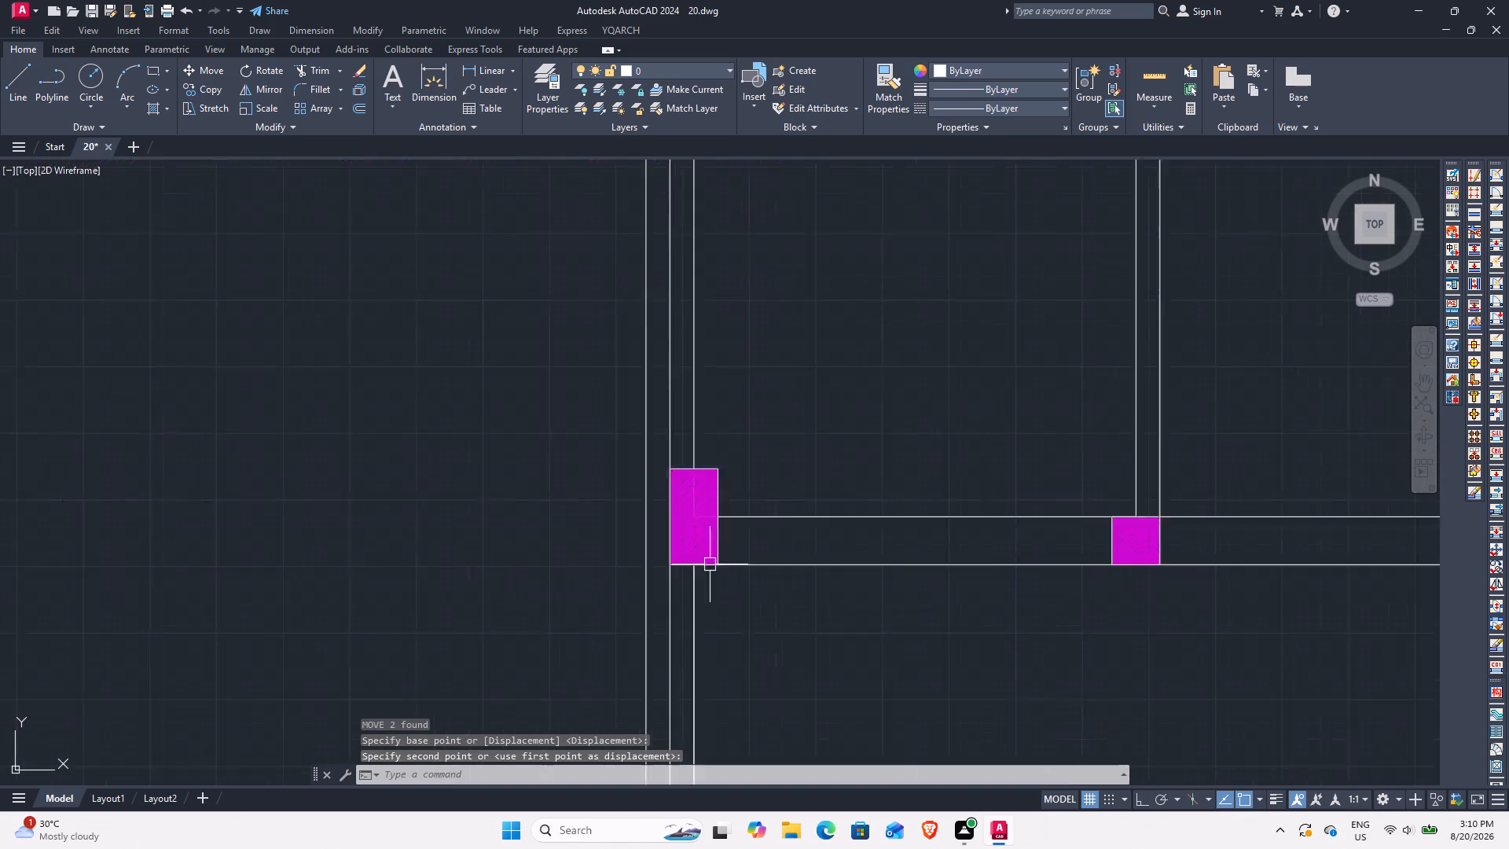
Examine the column placement along the rear windowed wall and across the plan down to the front boundary wall.
{"action": "middle_click_drag", "start_coordinate": [762, 463], "coordinate": [674, 691]}
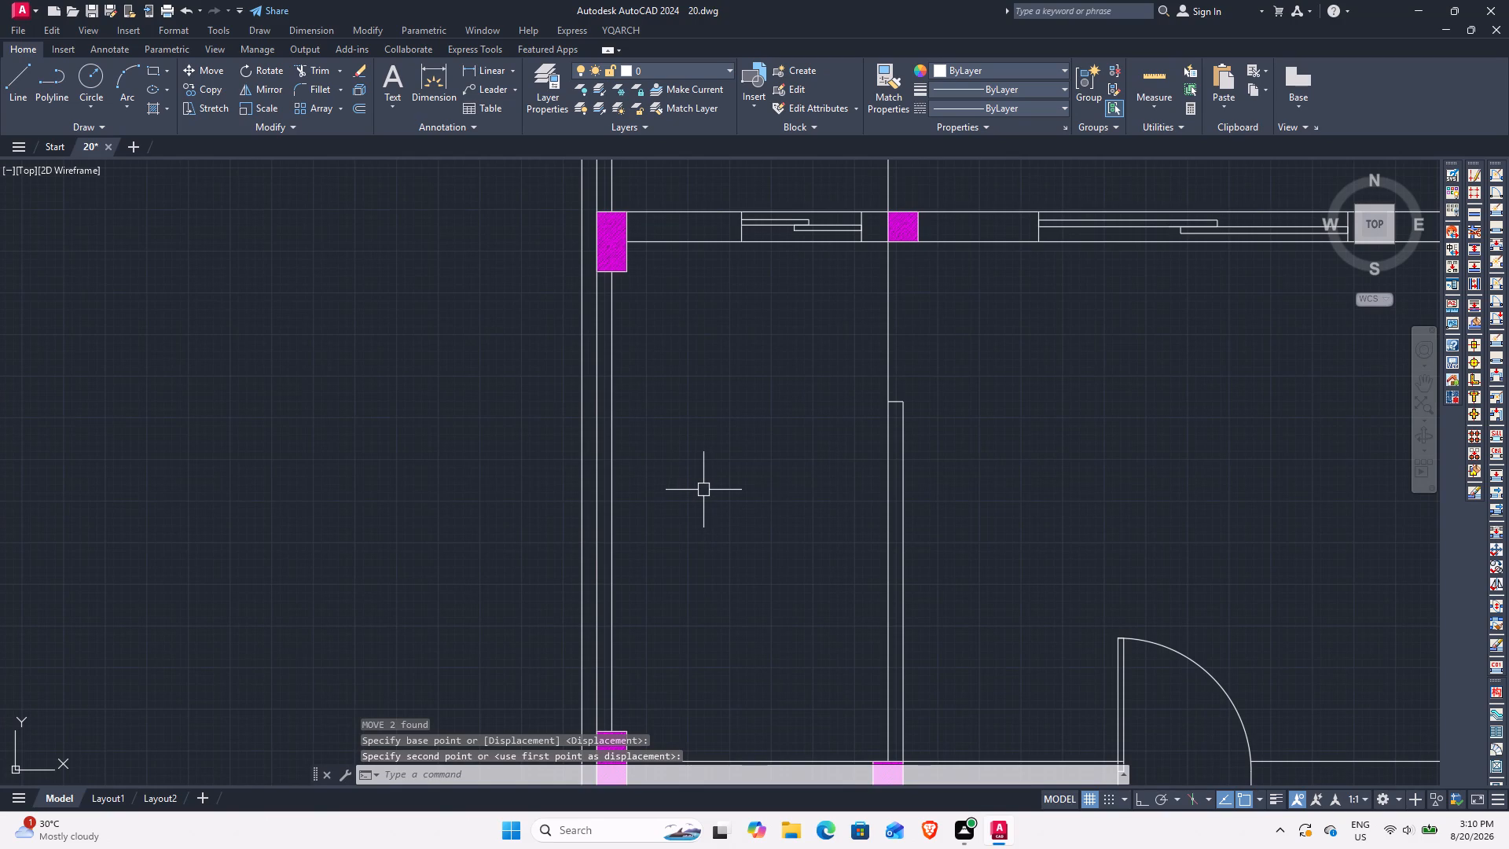
{"action": "middle_click_drag", "start_coordinate": [916, 443], "coordinate": [773, 552]}
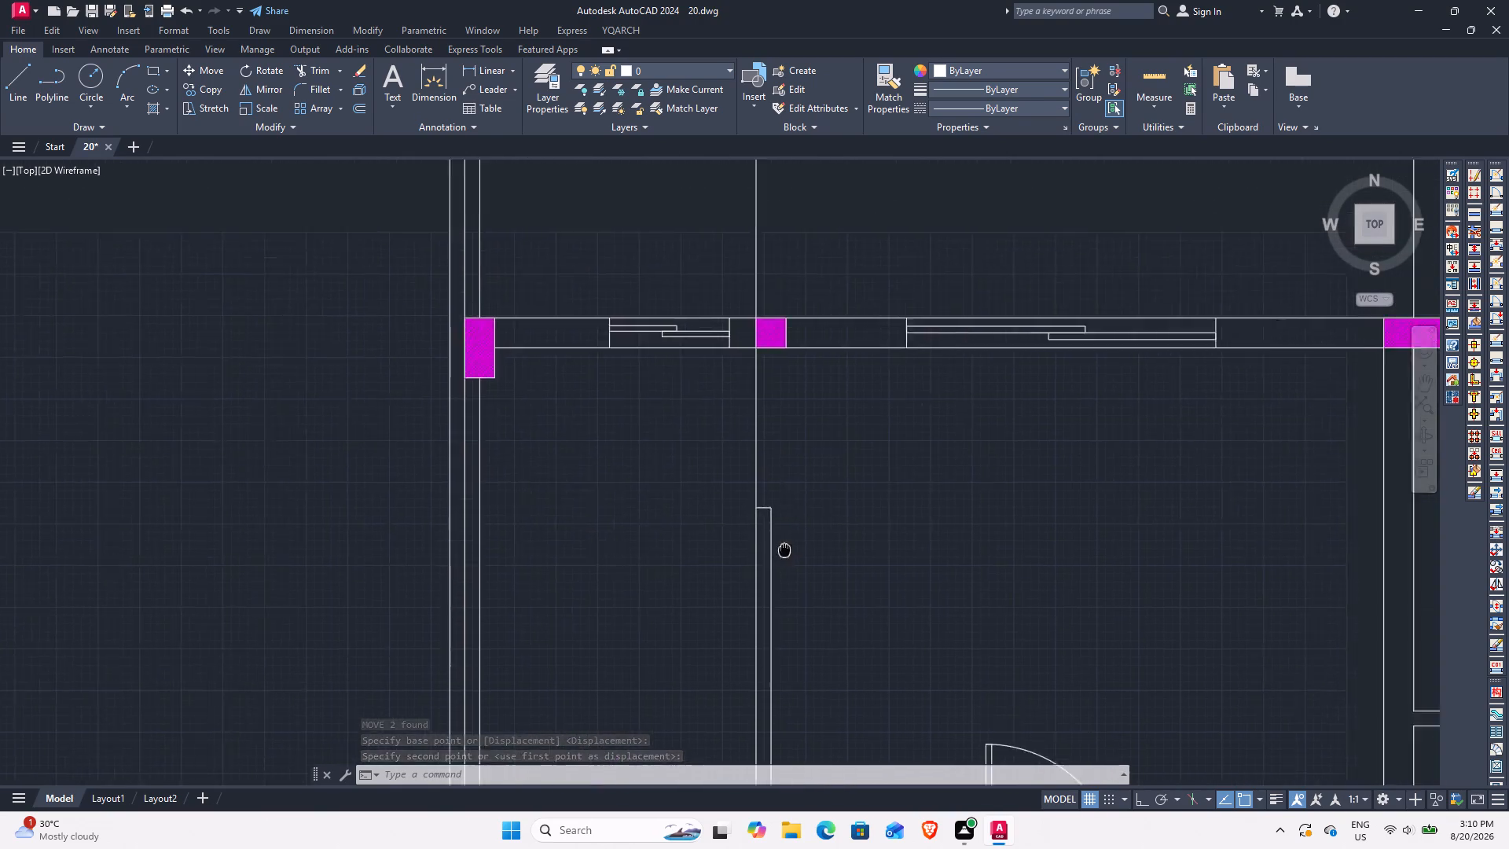
{"action": "middle_click_drag", "start_coordinate": [773, 552], "coordinate": [270, 576]}
{"action": "middle_click_drag", "start_coordinate": [898, 538], "coordinate": [549, 579]}
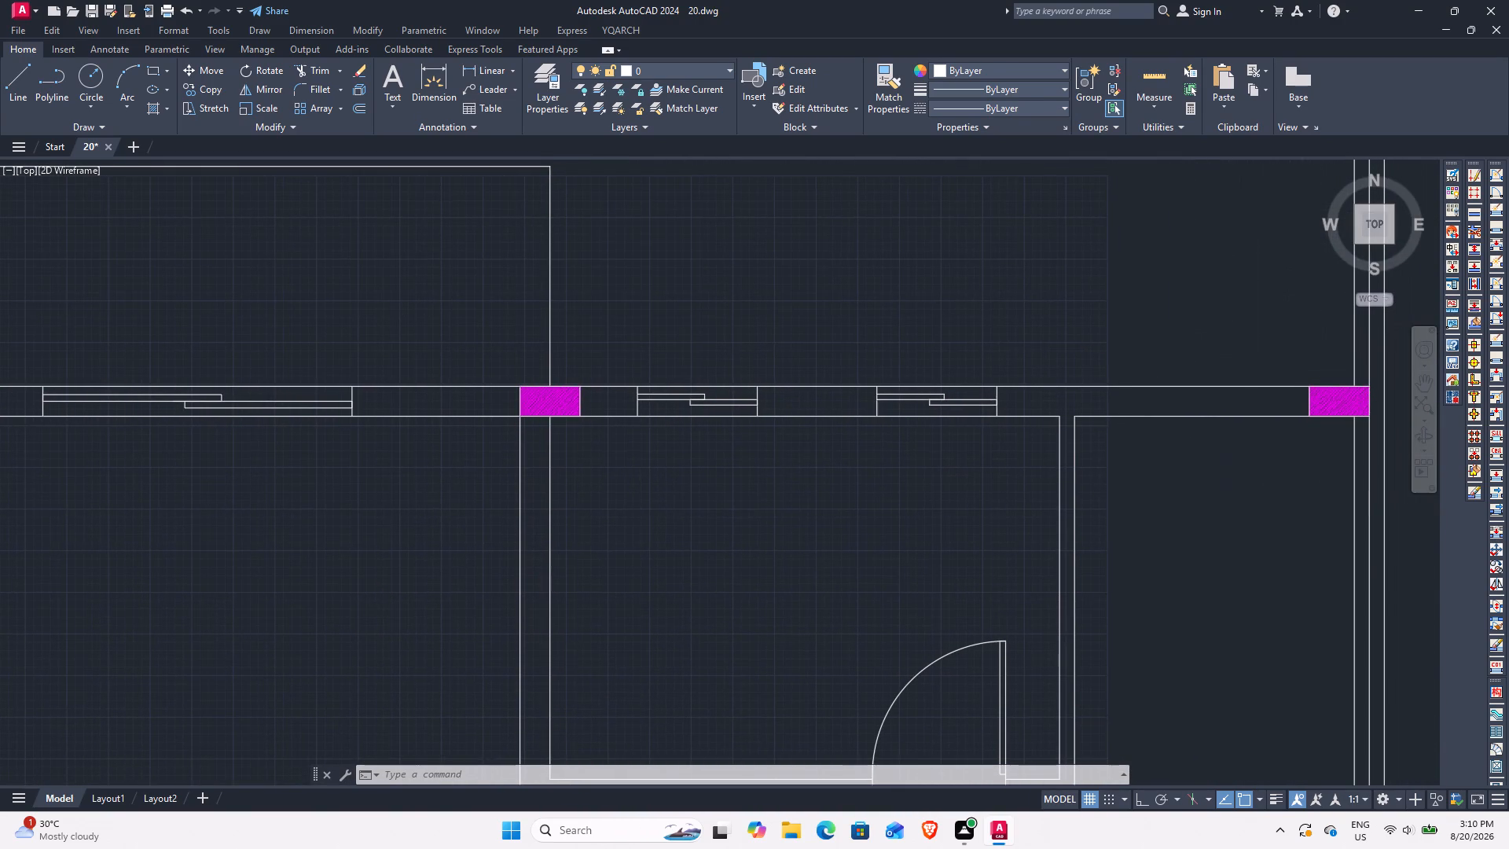
{"action": "scroll", "coordinate": [549, 579], "scroll_direction": "down", "scroll_amount": 4}
{"action": "middle_click_drag", "start_coordinate": [526, 624], "coordinate": [756, 285]}
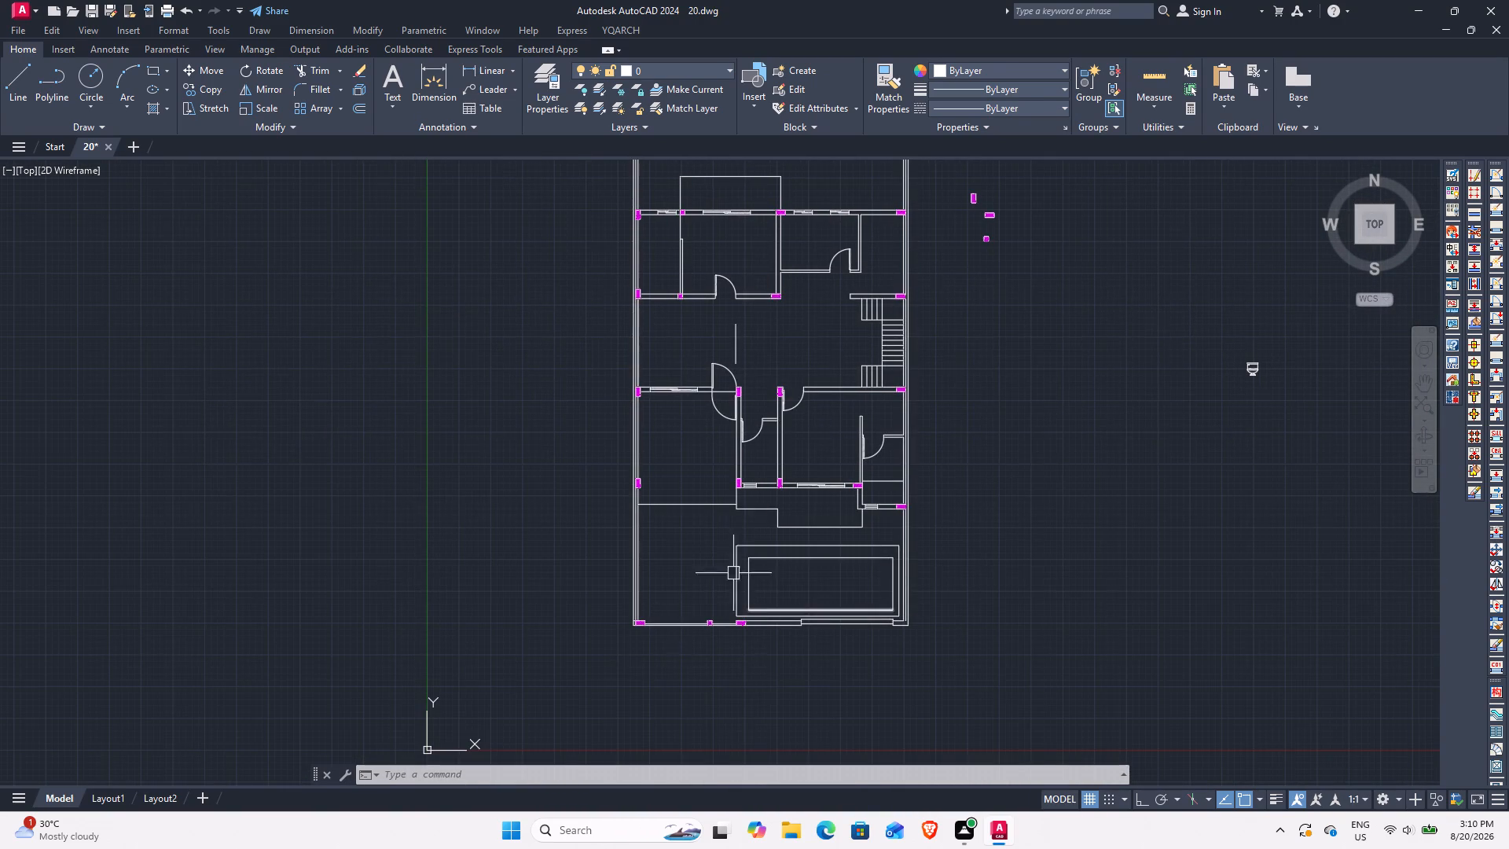
{"action": "scroll", "coordinate": [631, 502], "scroll_direction": "up", "scroll_amount": 3}
{"action": "scroll", "coordinate": [758, 584], "scroll_direction": "down", "scroll_amount": 1}
{"action": "middle_click_drag", "start_coordinate": [986, 714], "coordinate": [571, 406]}
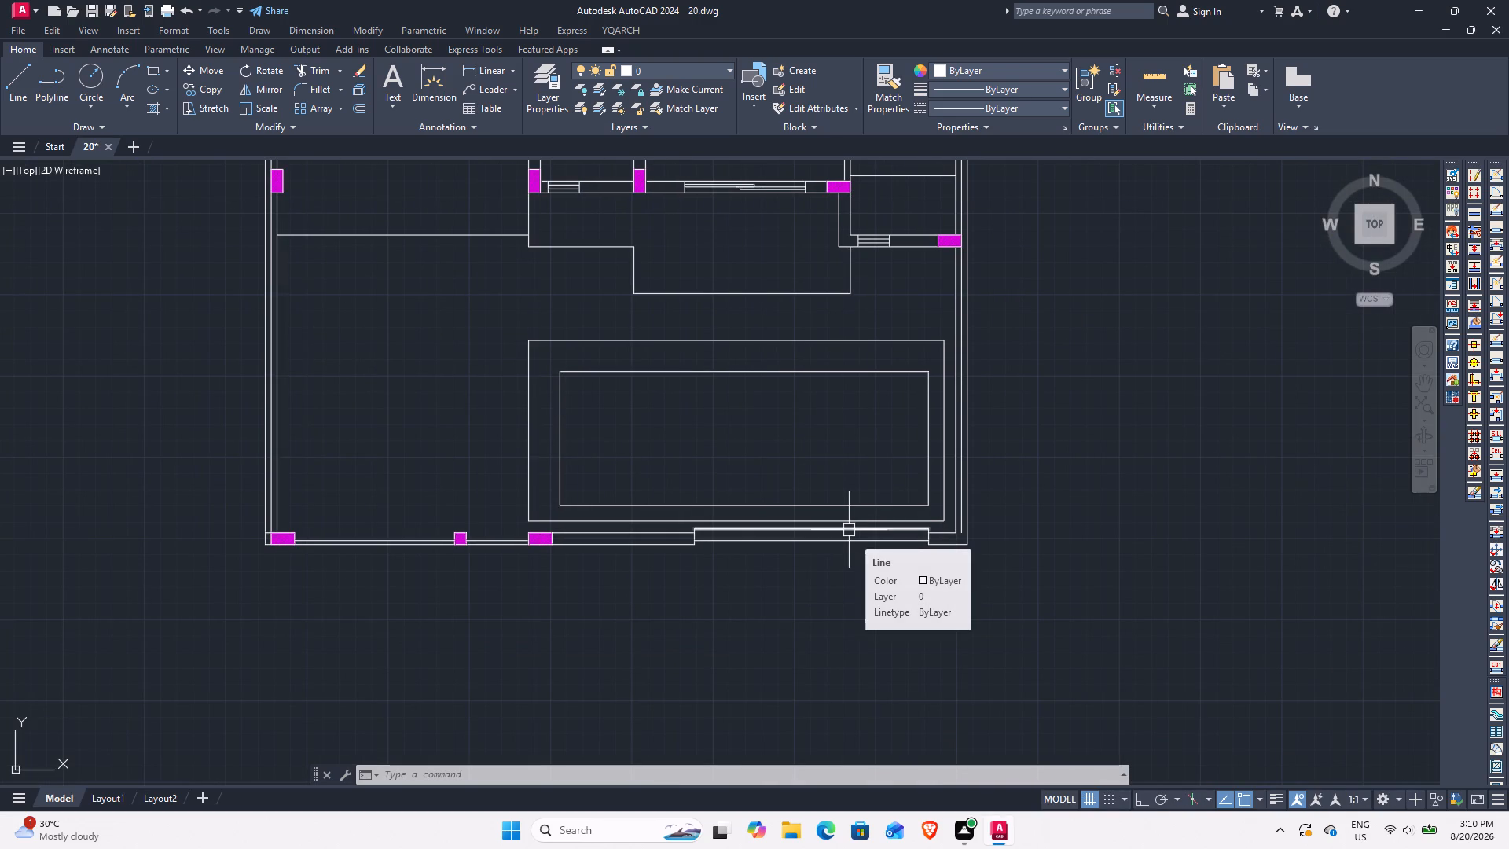
Trim the short horizontal line between the west wall's outer line and the column at the front-west corner.
{"action": "scroll", "coordinate": [450, 555], "scroll_direction": "up", "scroll_amount": 2}
{"action": "middle_click_drag", "start_coordinate": [345, 513], "coordinate": [722, 513]}
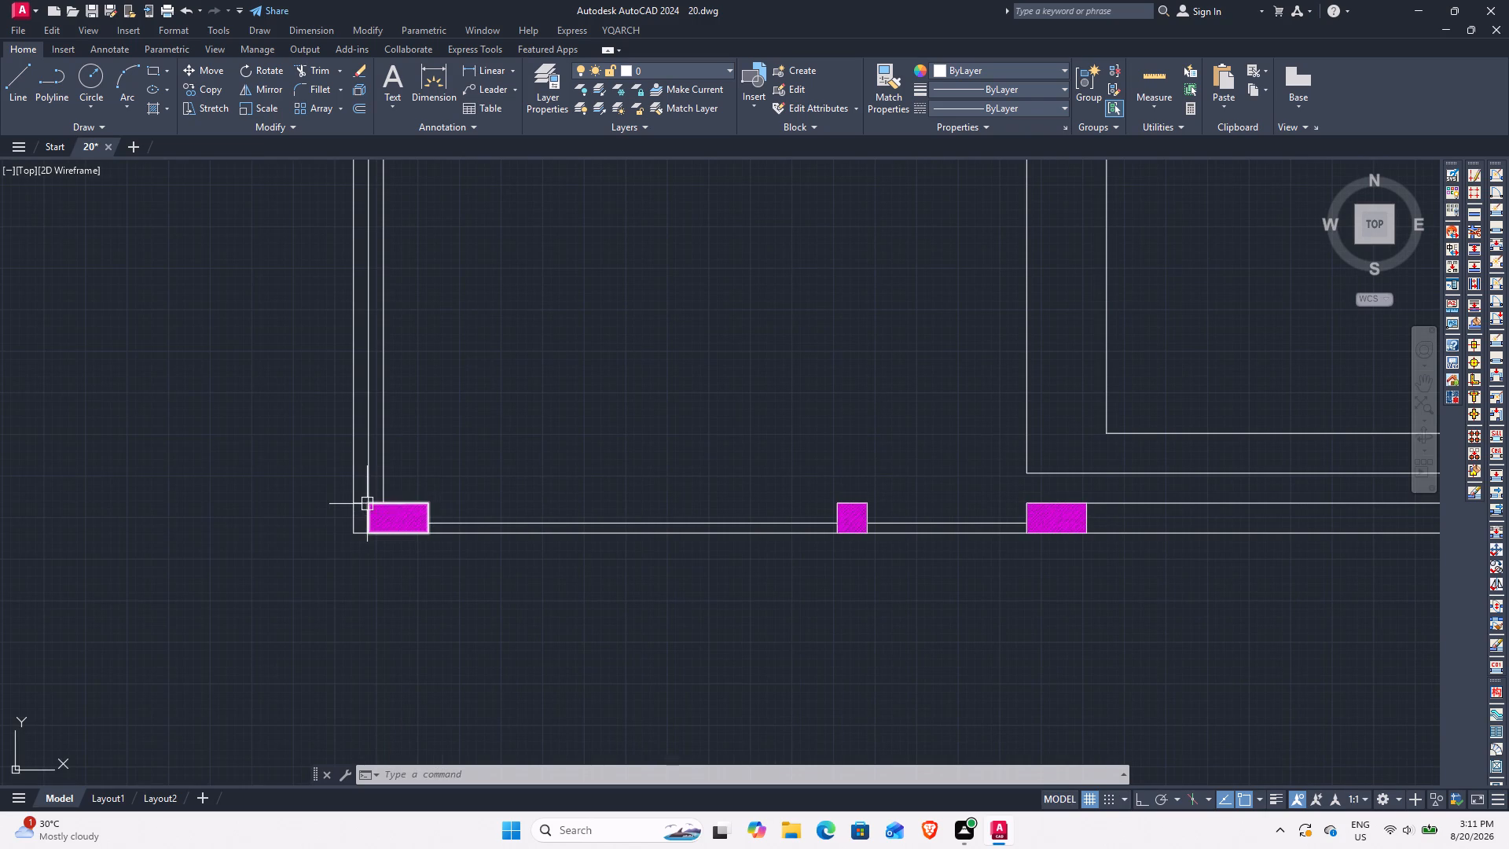
{"action": "scroll", "coordinate": [368, 504], "scroll_direction": "up", "scroll_amount": 3}
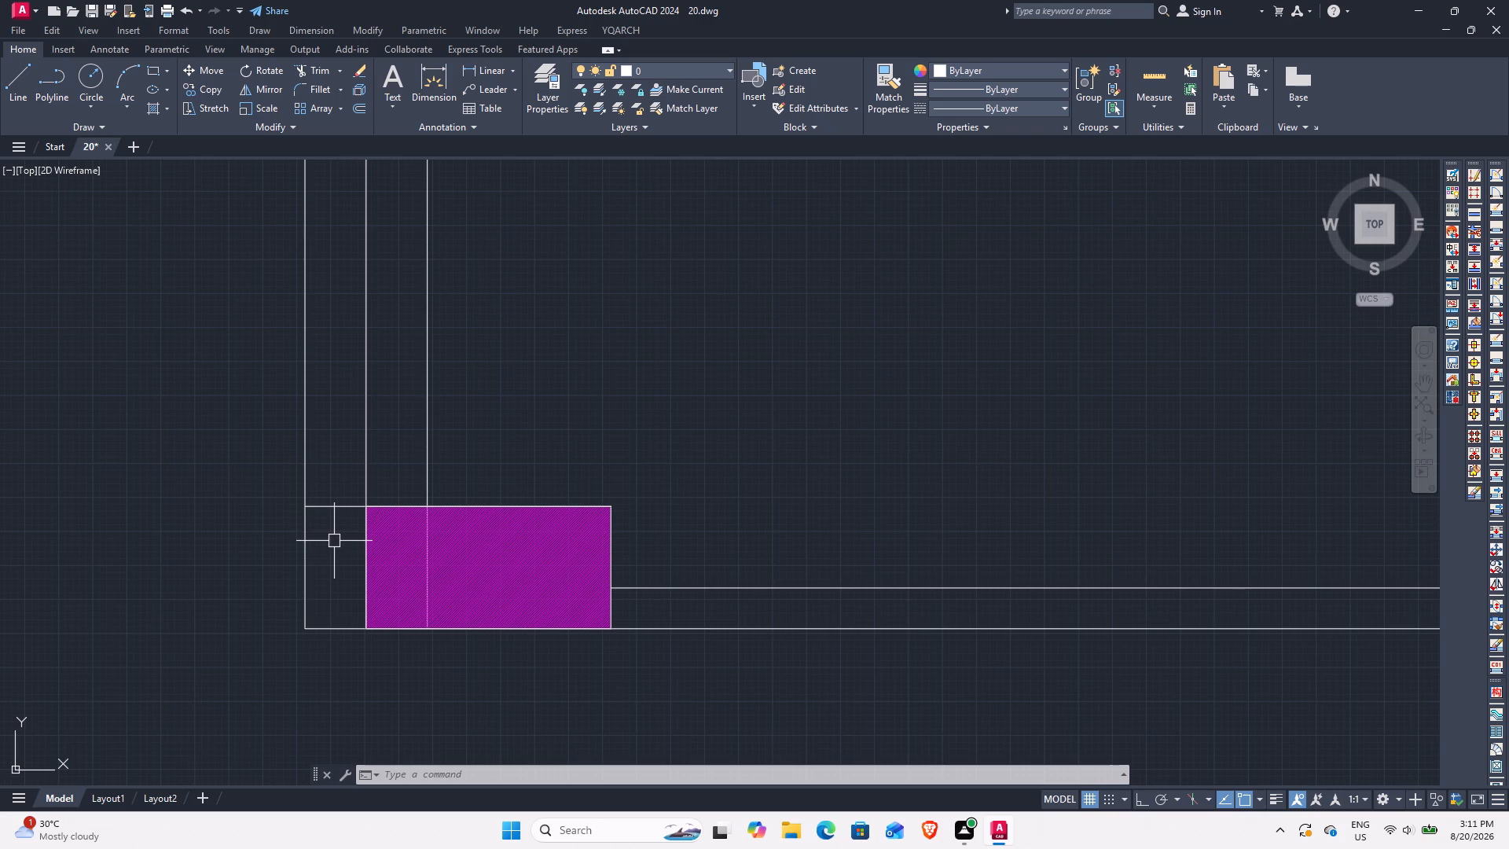
{"action": "type", "text": "tr"}
{"action": "key", "text": "space"}
{"action": "left_click", "coordinate": [337, 454]}
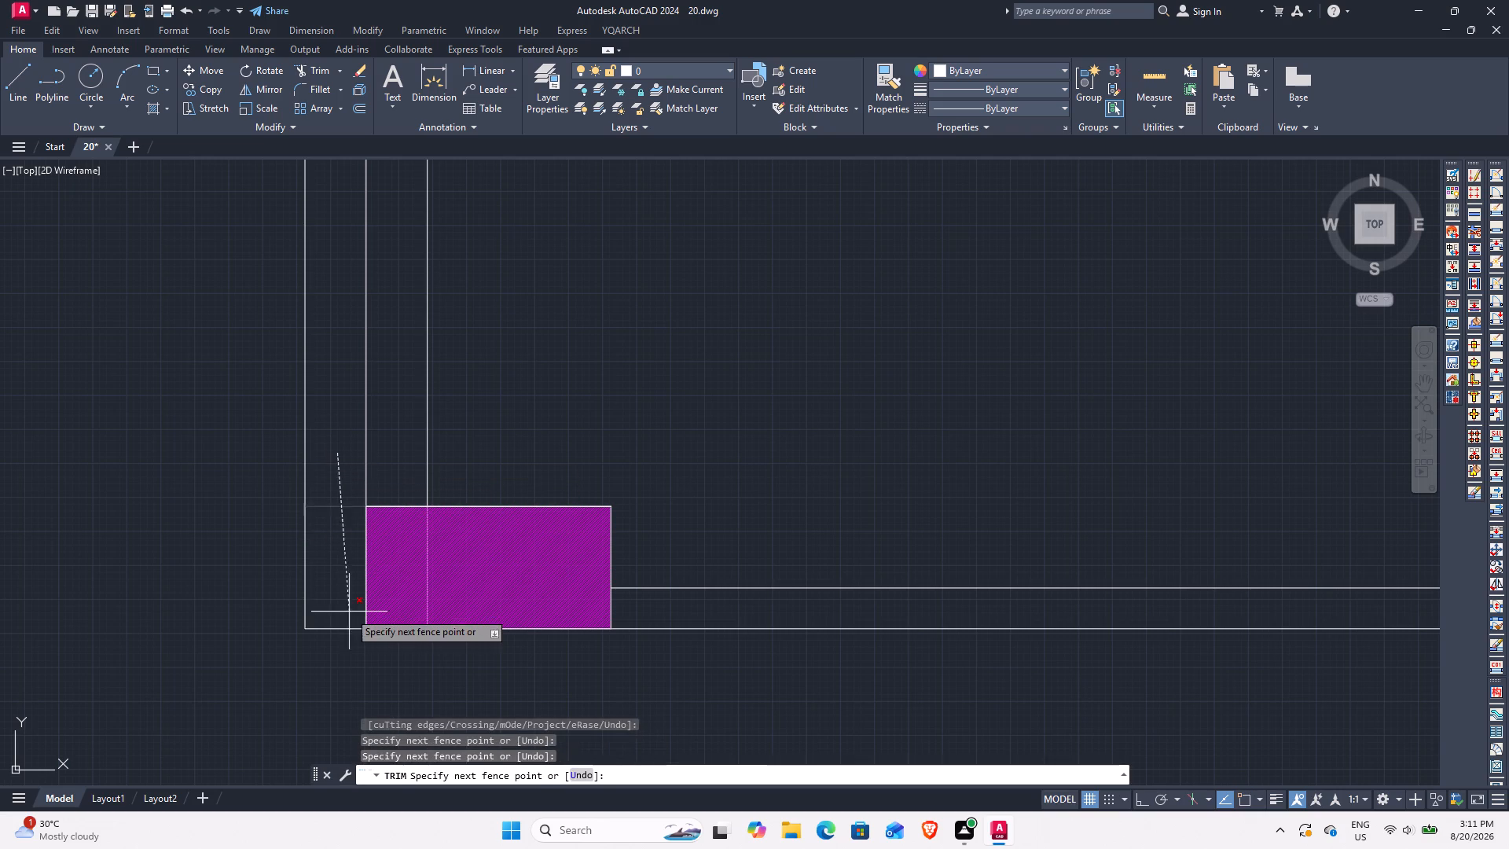
{"action": "left_click", "coordinate": [349, 612]}
{"action": "key", "text": "Escape"}
Erase the west wall's middle line.
{"action": "scroll", "coordinate": [361, 410], "scroll_direction": "down", "scroll_amount": 4}
{"action": "middle_click_drag", "start_coordinate": [373, 329], "coordinate": [402, 423]}
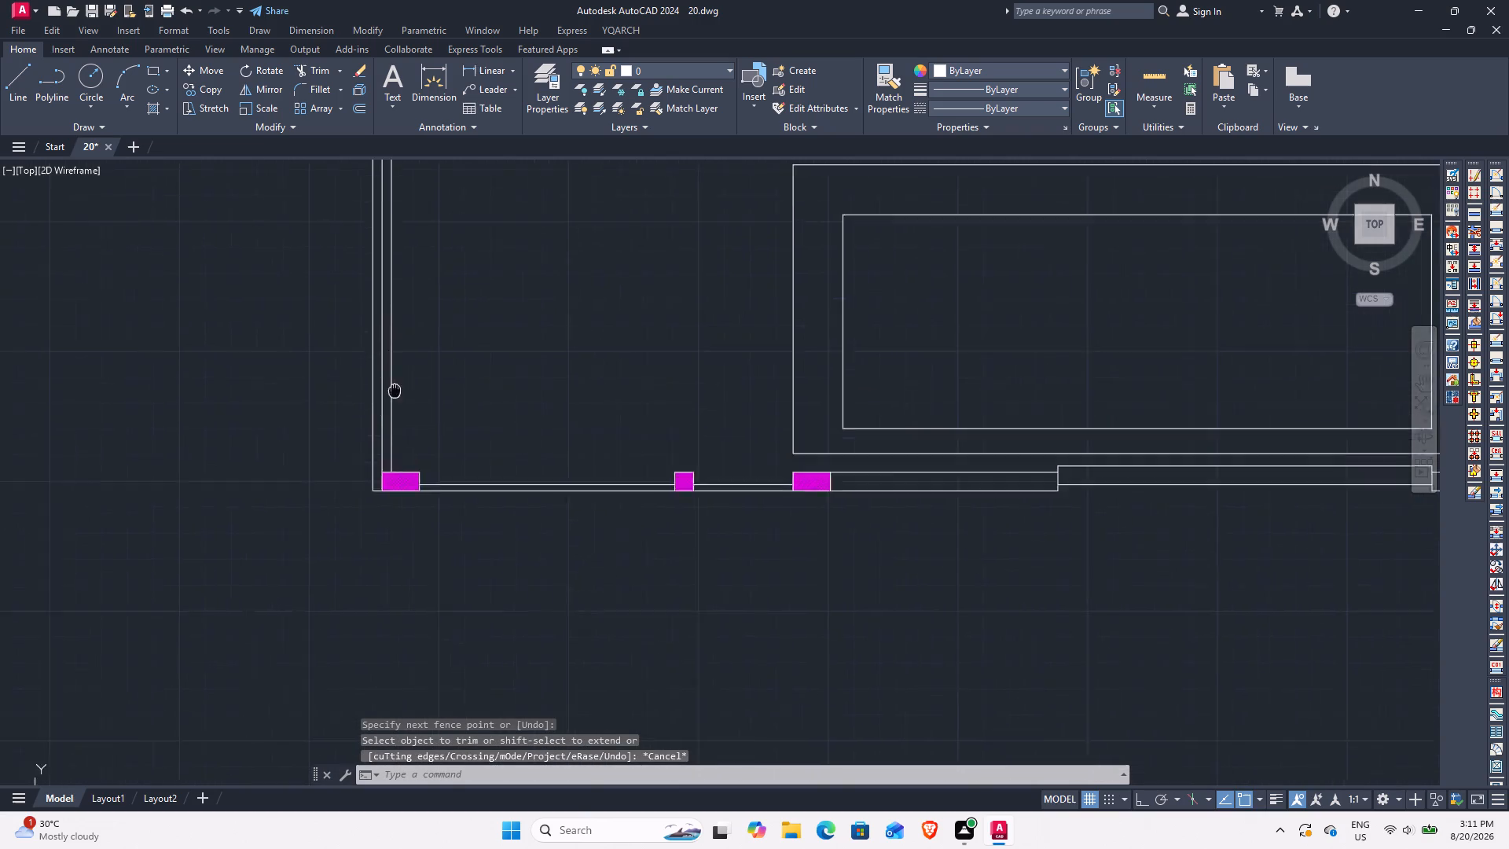
{"action": "middle_click_drag", "start_coordinate": [402, 423], "coordinate": [413, 571]}
{"action": "left_click", "coordinate": [401, 556]}
{"action": "right_click", "coordinate": [401, 556]}
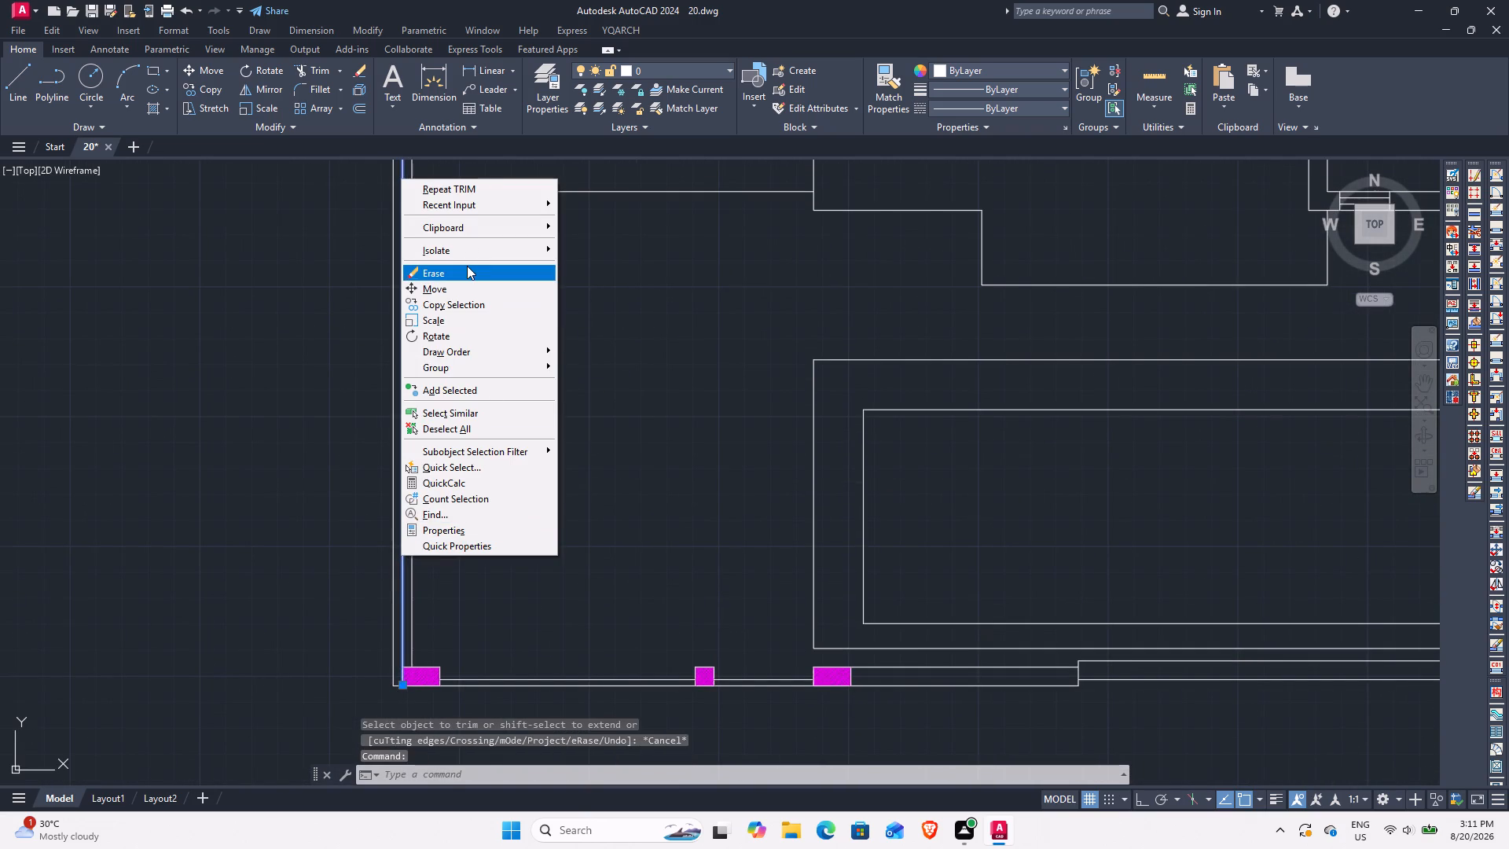
{"action": "left_click", "coordinate": [467, 266]}
Erase the east wall's middle line.
{"action": "scroll", "coordinate": [596, 317], "scroll_direction": "down", "scroll_amount": 4}
{"action": "middle_click_drag", "start_coordinate": [666, 298], "coordinate": [345, 499]}
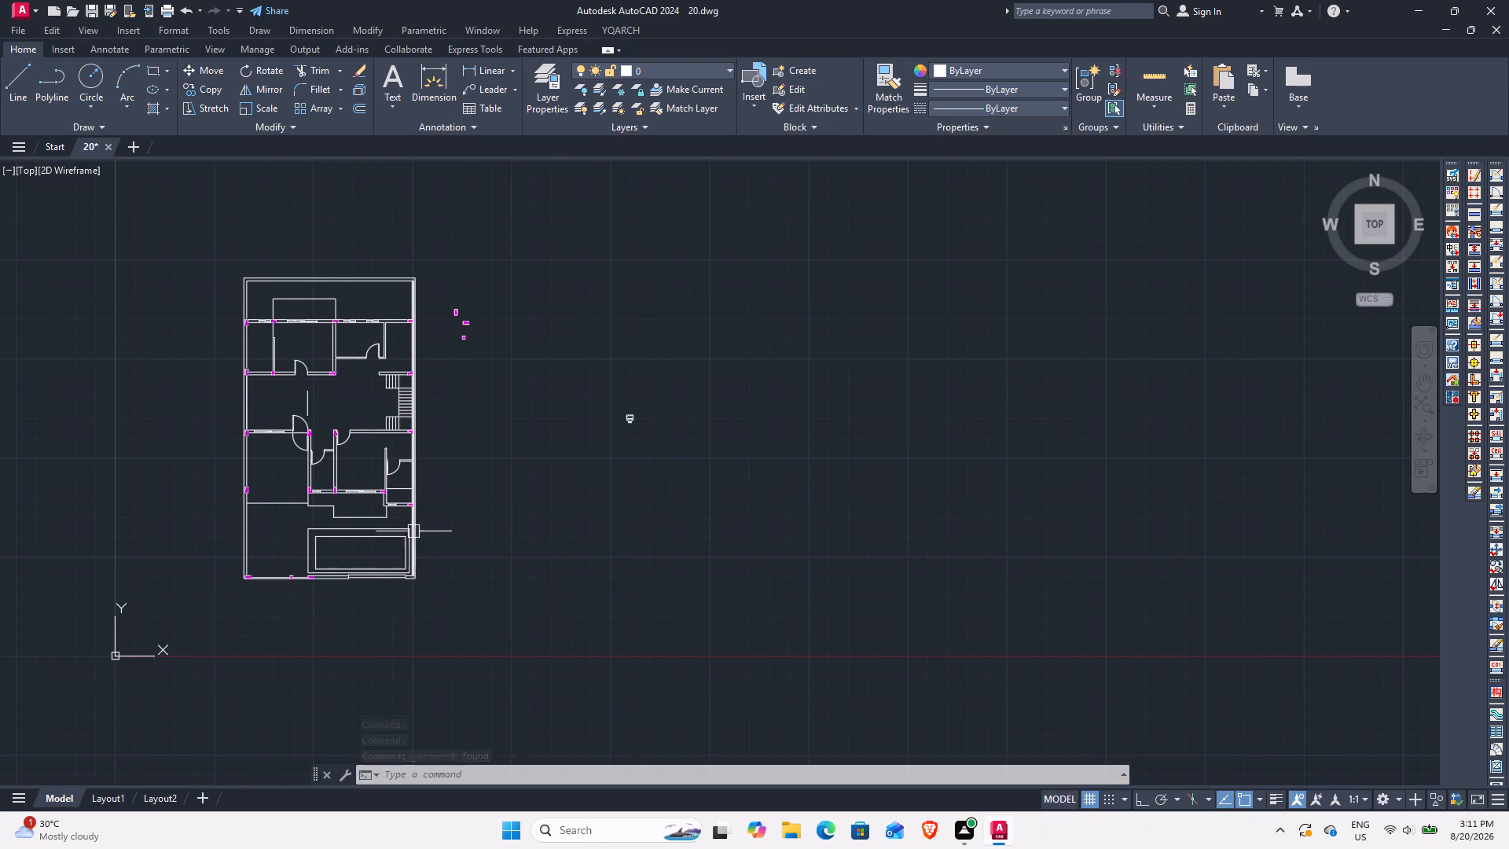
{"action": "scroll", "coordinate": [413, 531], "scroll_direction": "up", "scroll_amount": 4}
{"action": "left_click", "coordinate": [413, 538]}
{"action": "right_click", "coordinate": [413, 538]}
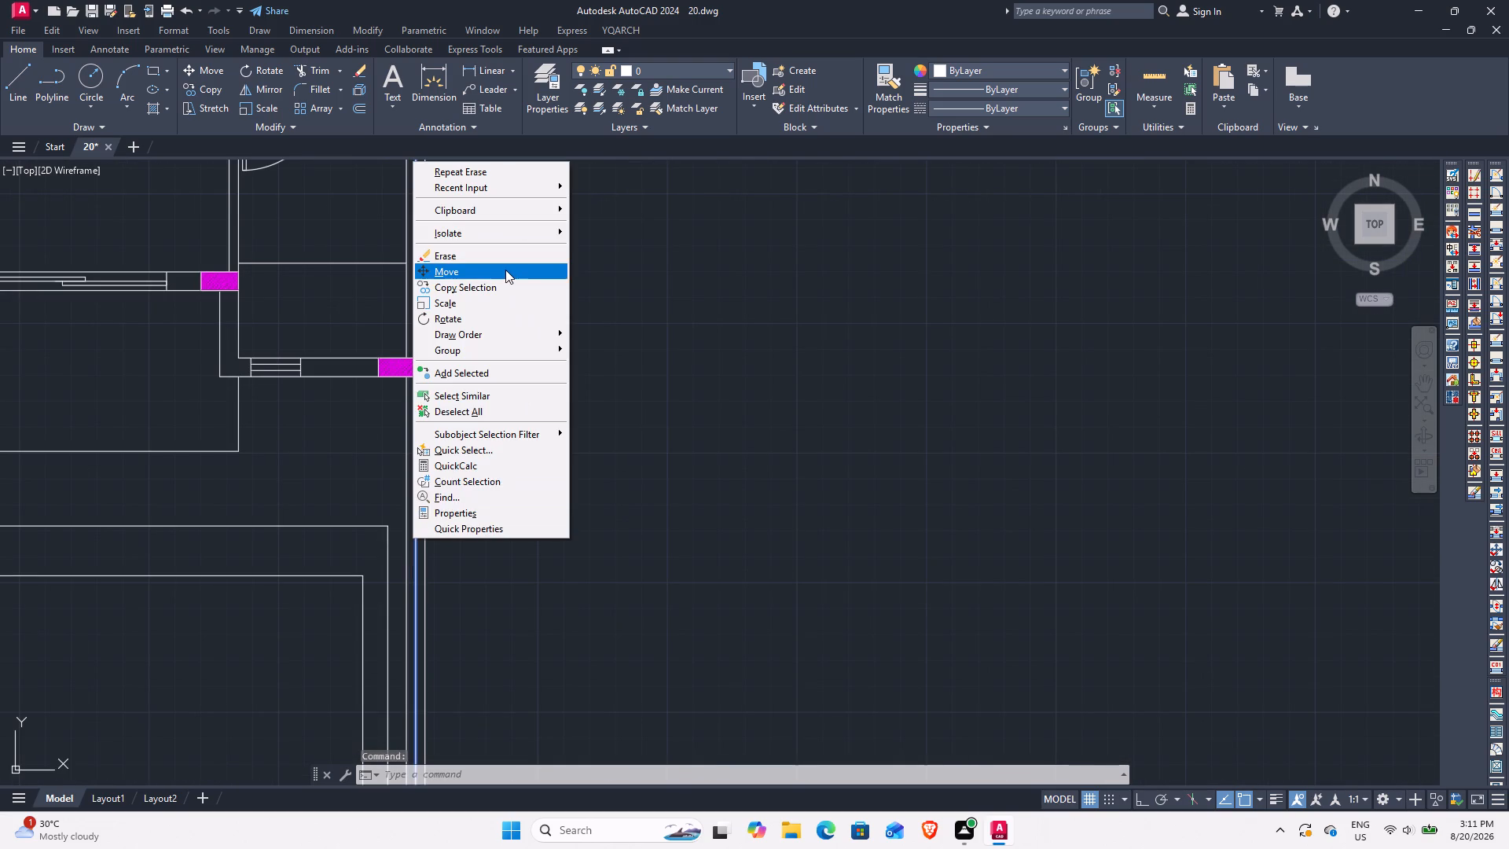
{"action": "left_click", "coordinate": [505, 252]}
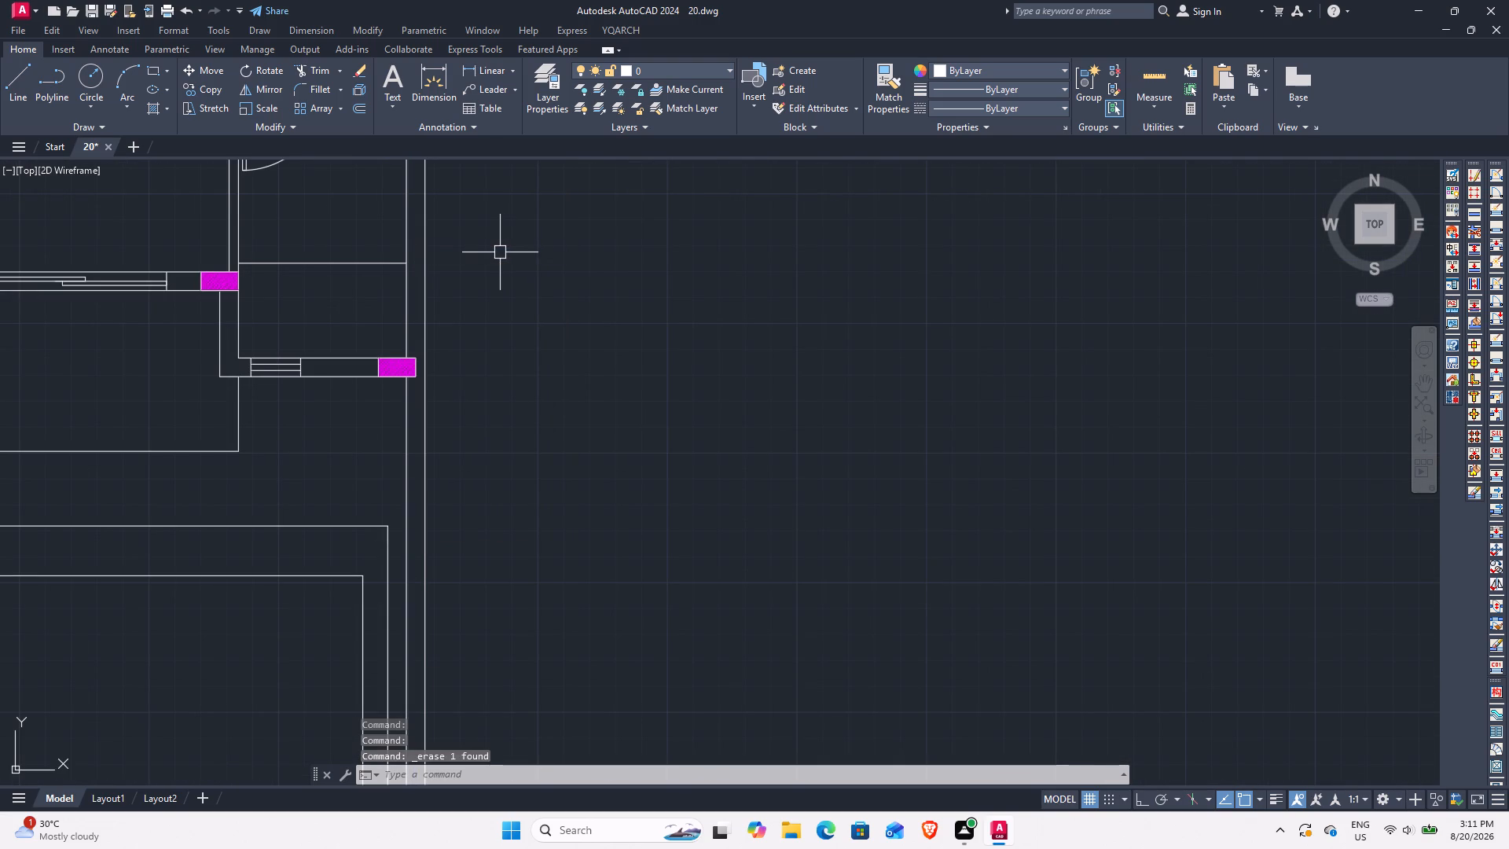
Review the whole floor plan, including the east wall, the rear rooms and the spare columns beside the plan.
{"action": "scroll", "coordinate": [470, 439], "scroll_direction": "down", "scroll_amount": 4}
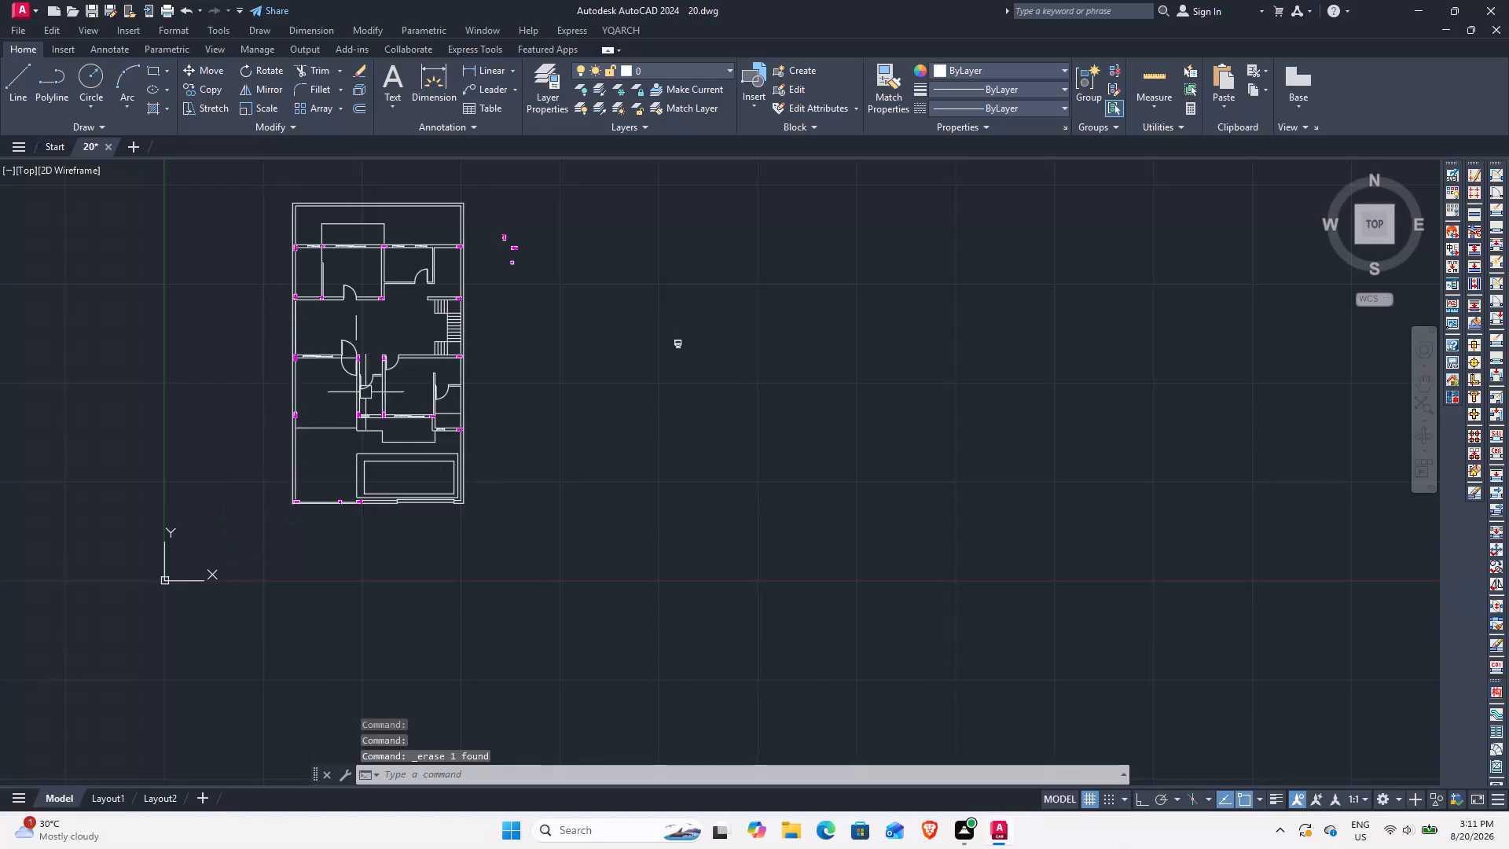
{"action": "scroll", "coordinate": [450, 429], "scroll_direction": "up", "scroll_amount": 4}
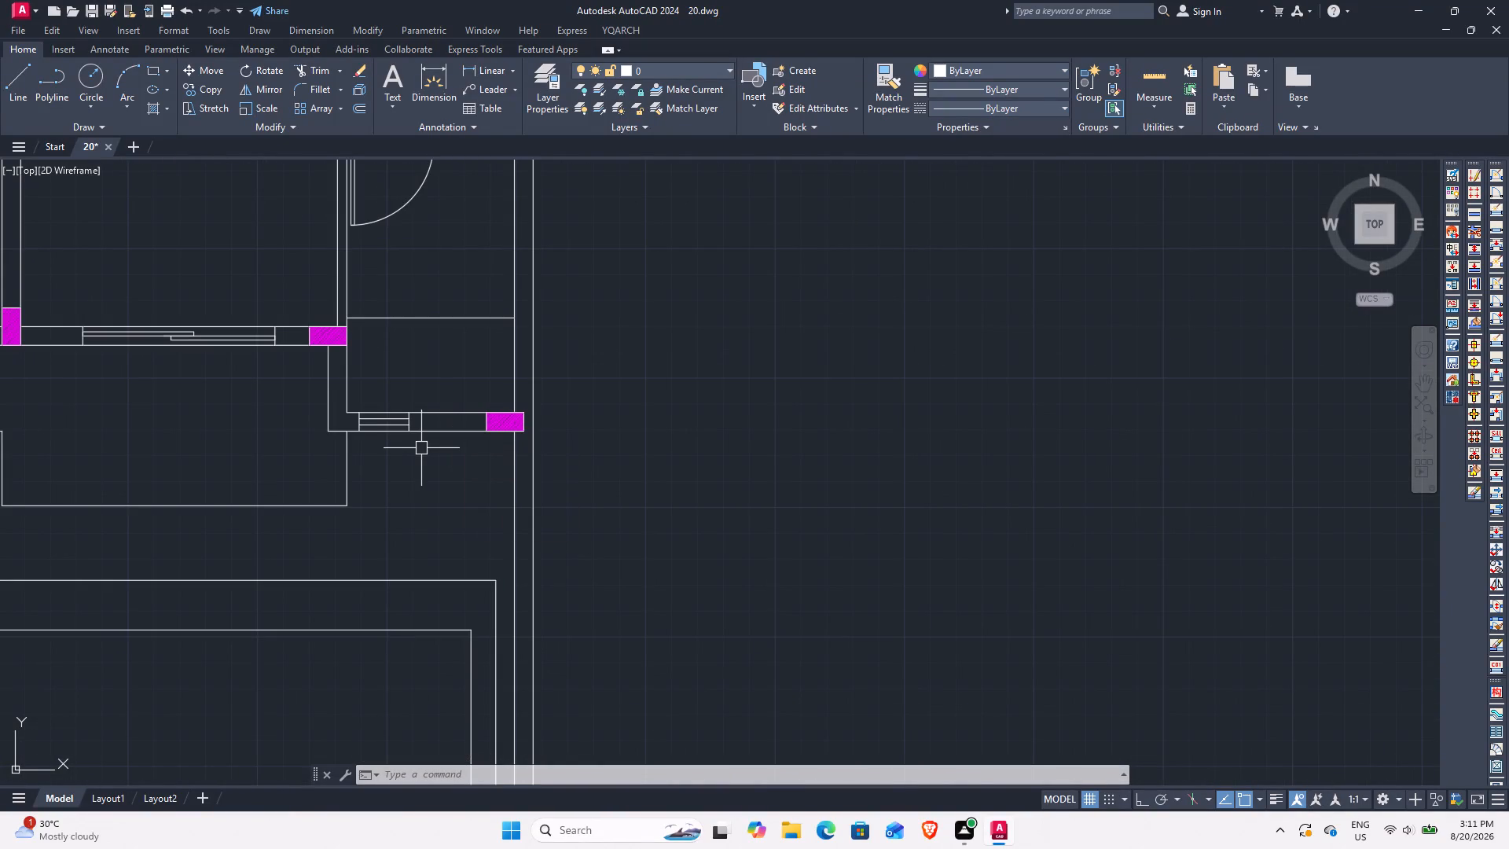
{"action": "scroll", "coordinate": [424, 434], "scroll_direction": "down", "scroll_amount": 3}
{"action": "middle_click_drag", "start_coordinate": [347, 374], "coordinate": [509, 467]}
{"action": "middle_click_drag", "start_coordinate": [497, 350], "coordinate": [497, 352]}
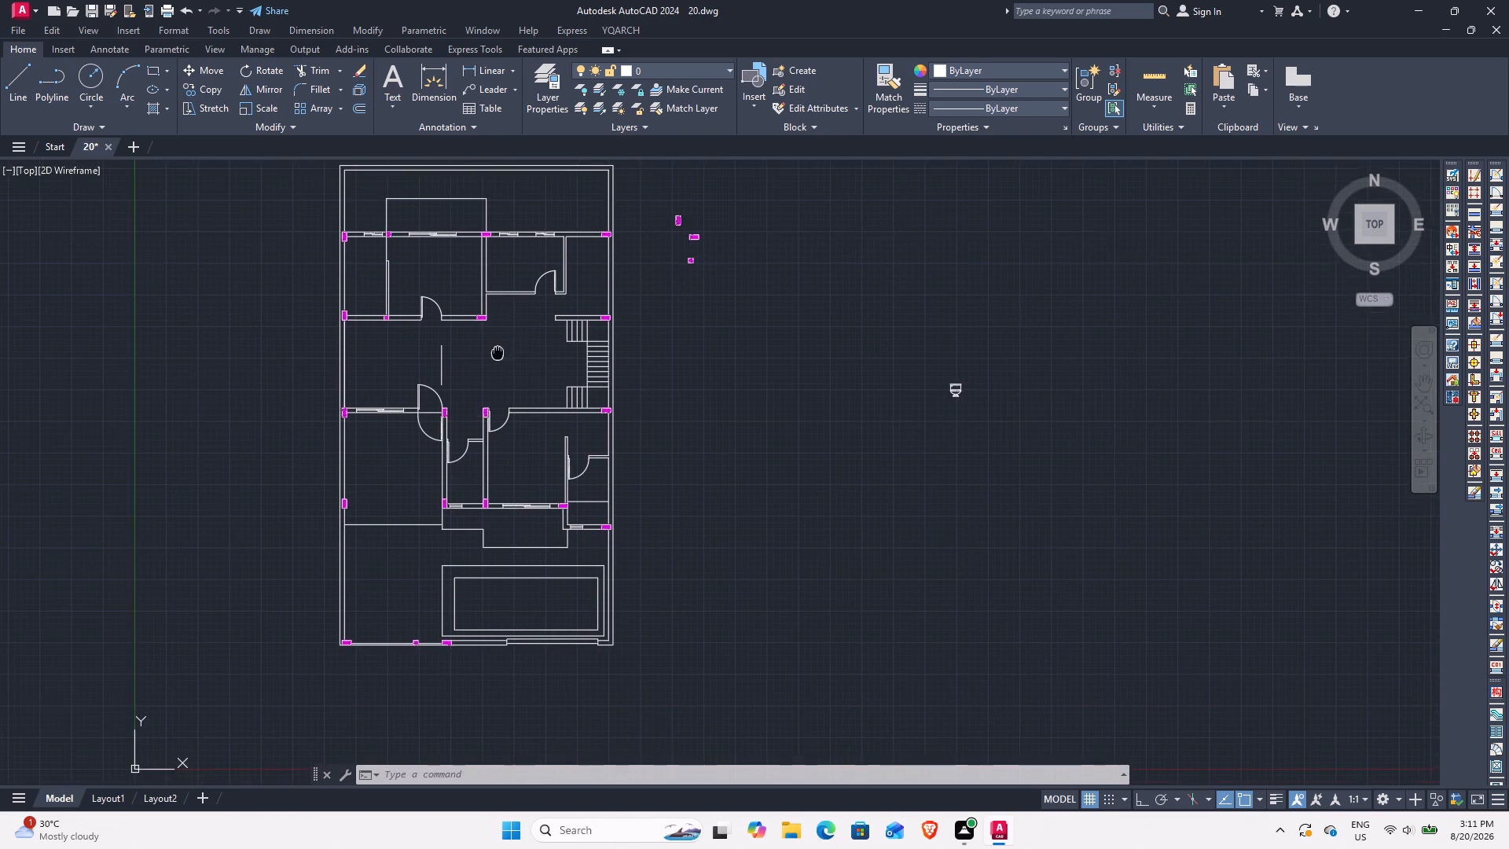
{"action": "middle_click_drag", "start_coordinate": [497, 352], "coordinate": [510, 392]}
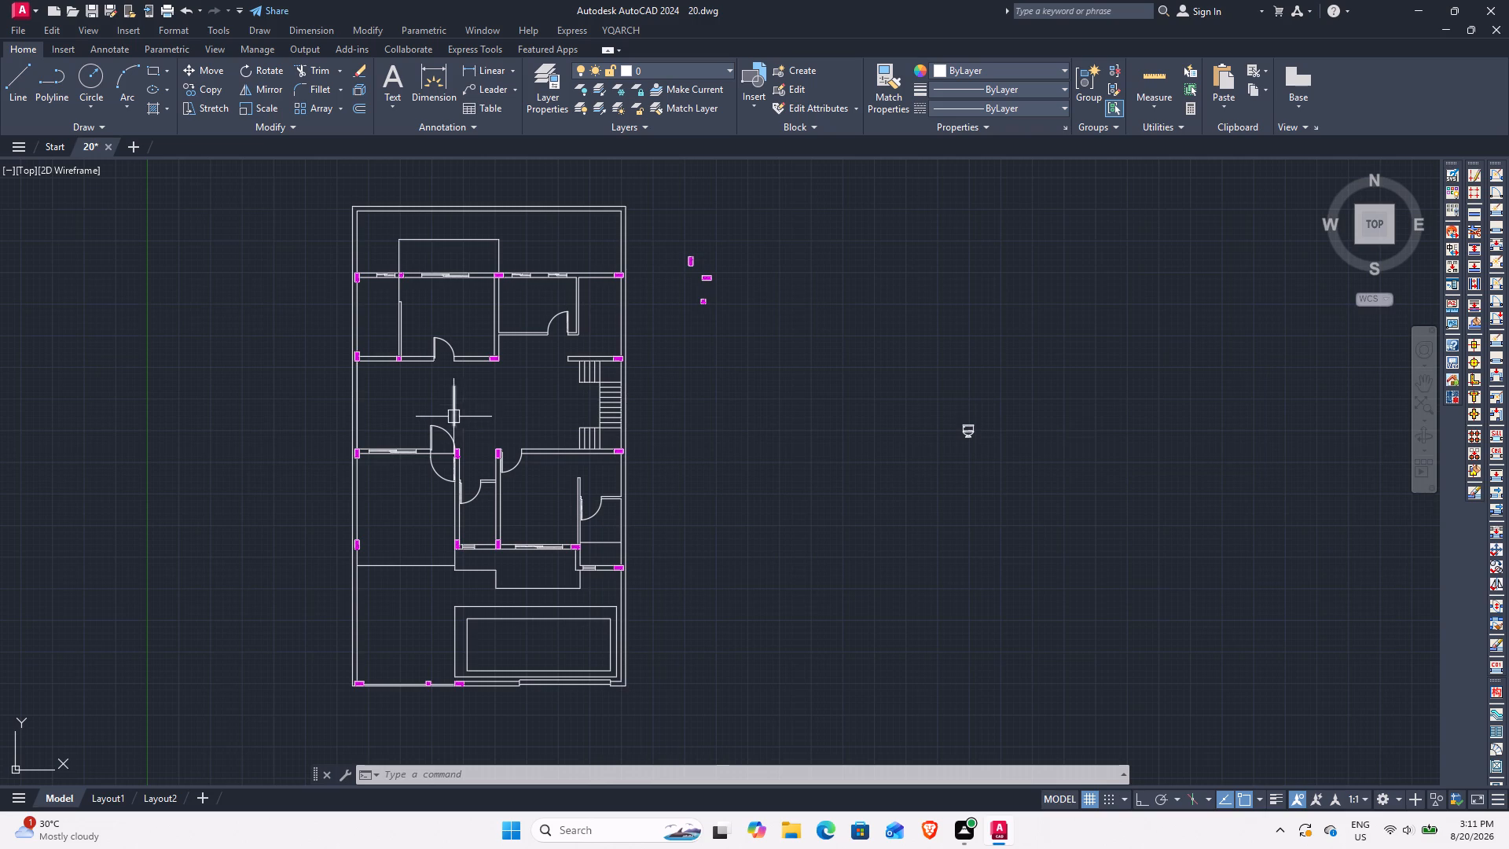
{"action": "scroll", "coordinate": [483, 336], "scroll_direction": "up", "scroll_amount": 2}
{"action": "middle_click_drag", "start_coordinate": [483, 221], "coordinate": [536, 442]}
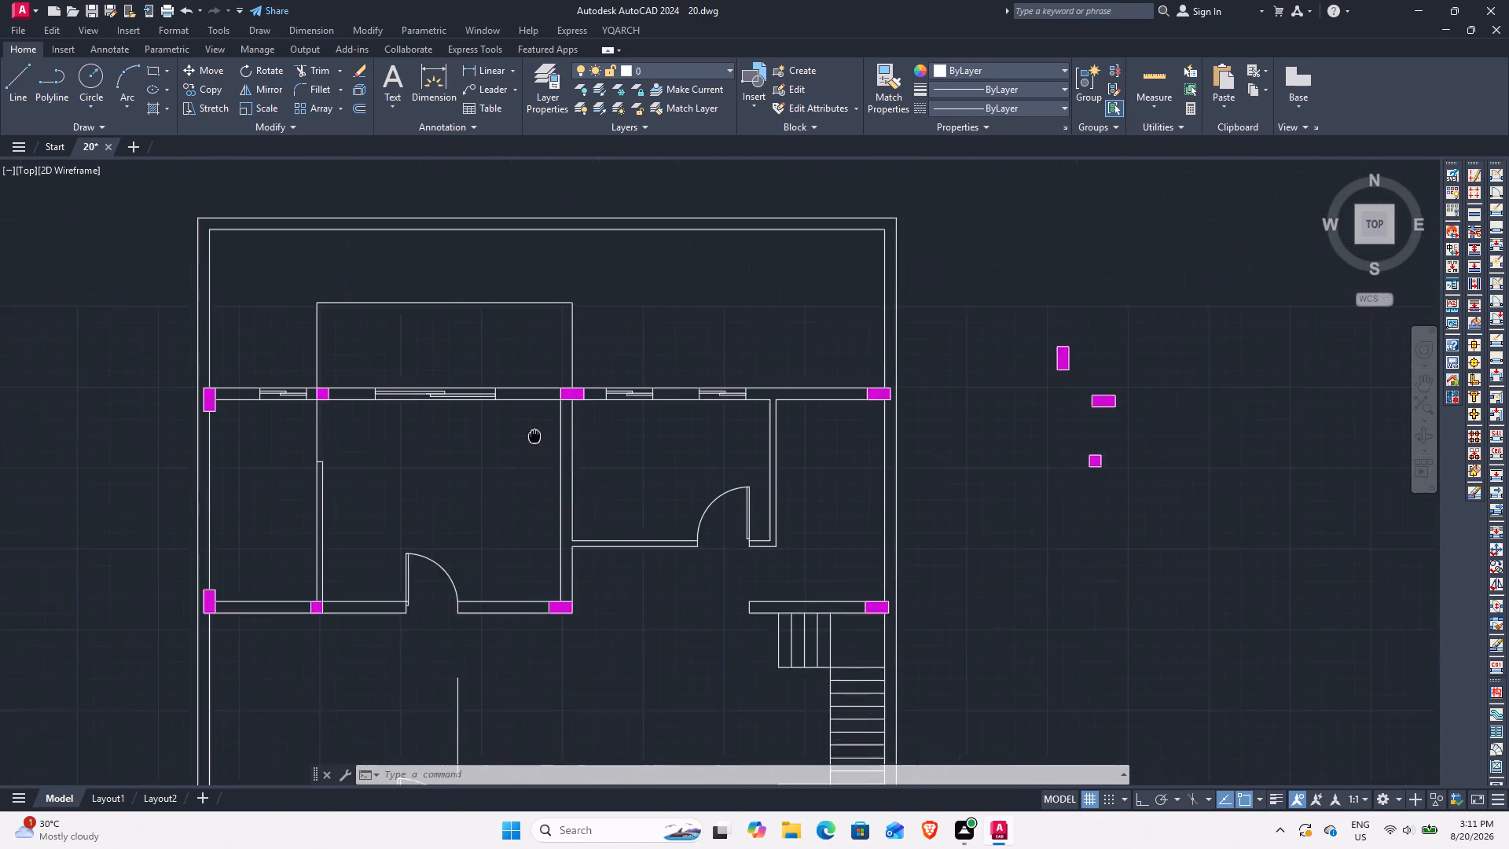
{"action": "middle_click_drag", "start_coordinate": [536, 442], "coordinate": [529, 494]}
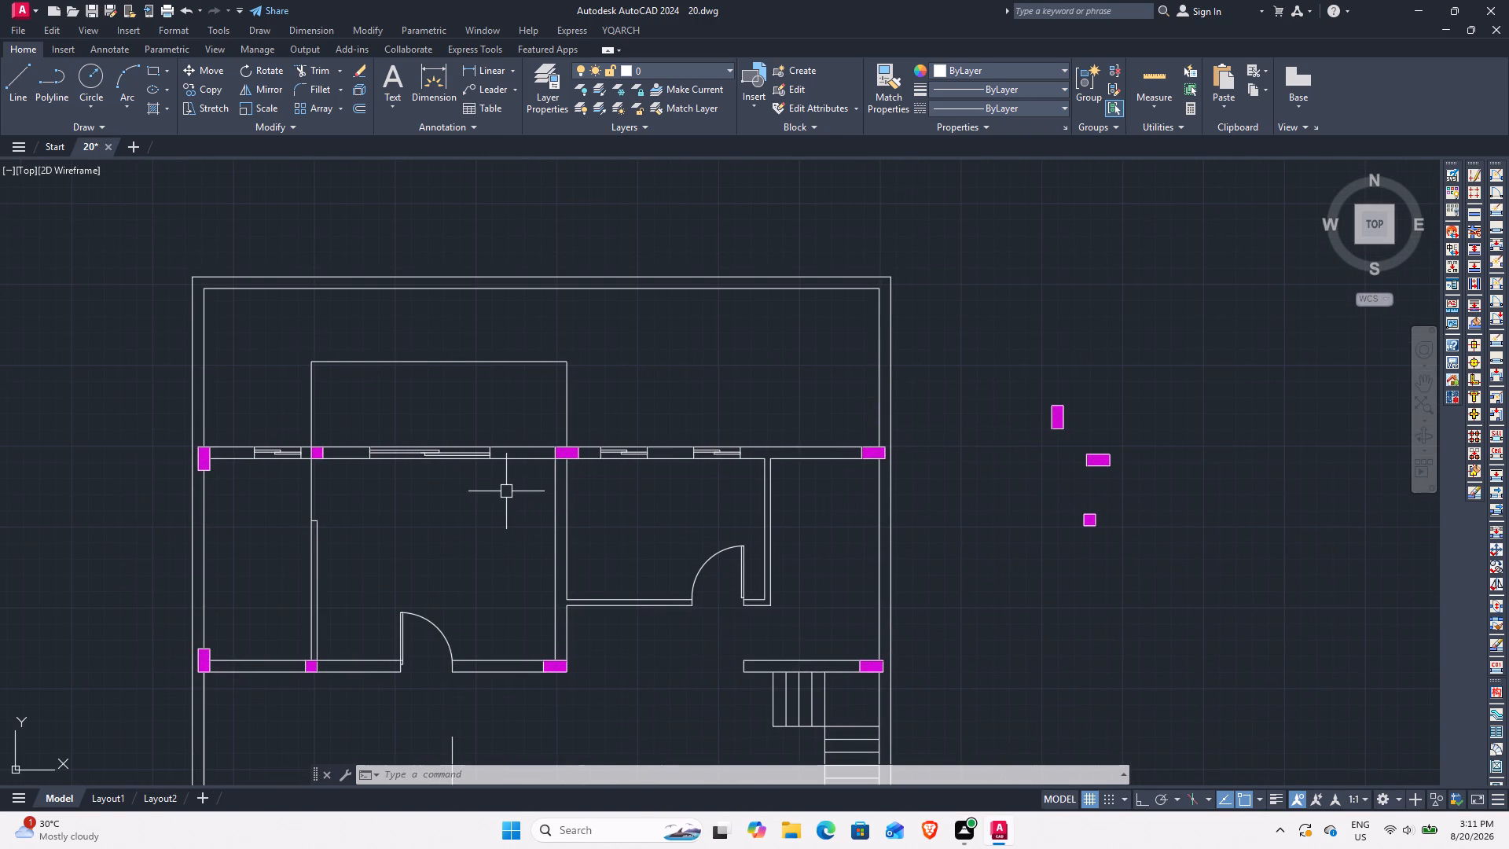
{"action": "middle_click_drag", "start_coordinate": [763, 398], "coordinate": [580, 455]}
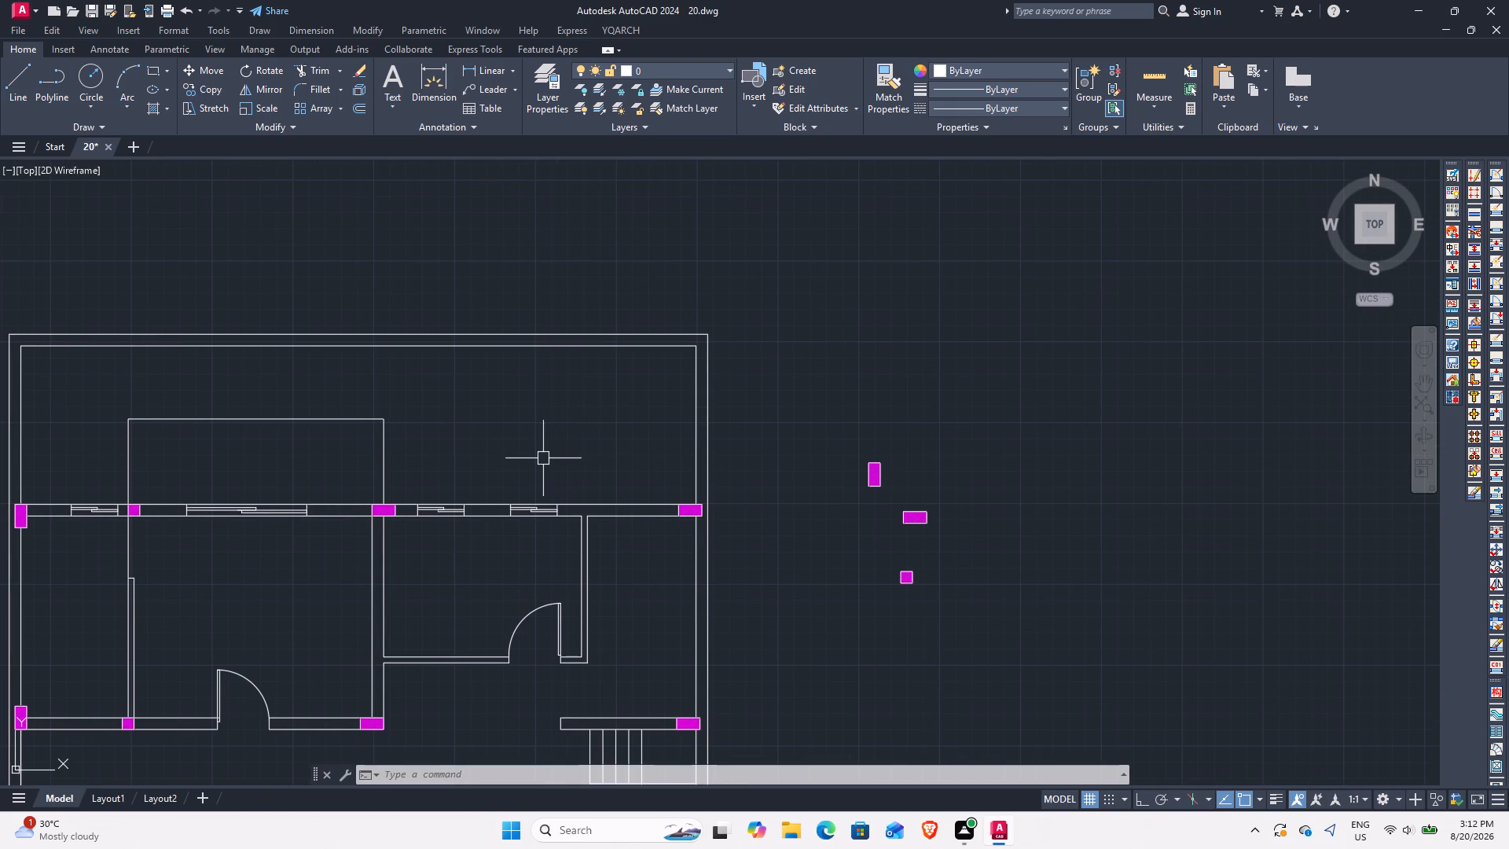
Draw a line 4'6" north from the east end of the rear-wall window beside the middle column, and continue it east to the boundary wall's inner line.
{"action": "scroll", "coordinate": [538, 458], "scroll_direction": "up", "scroll_amount": 1}
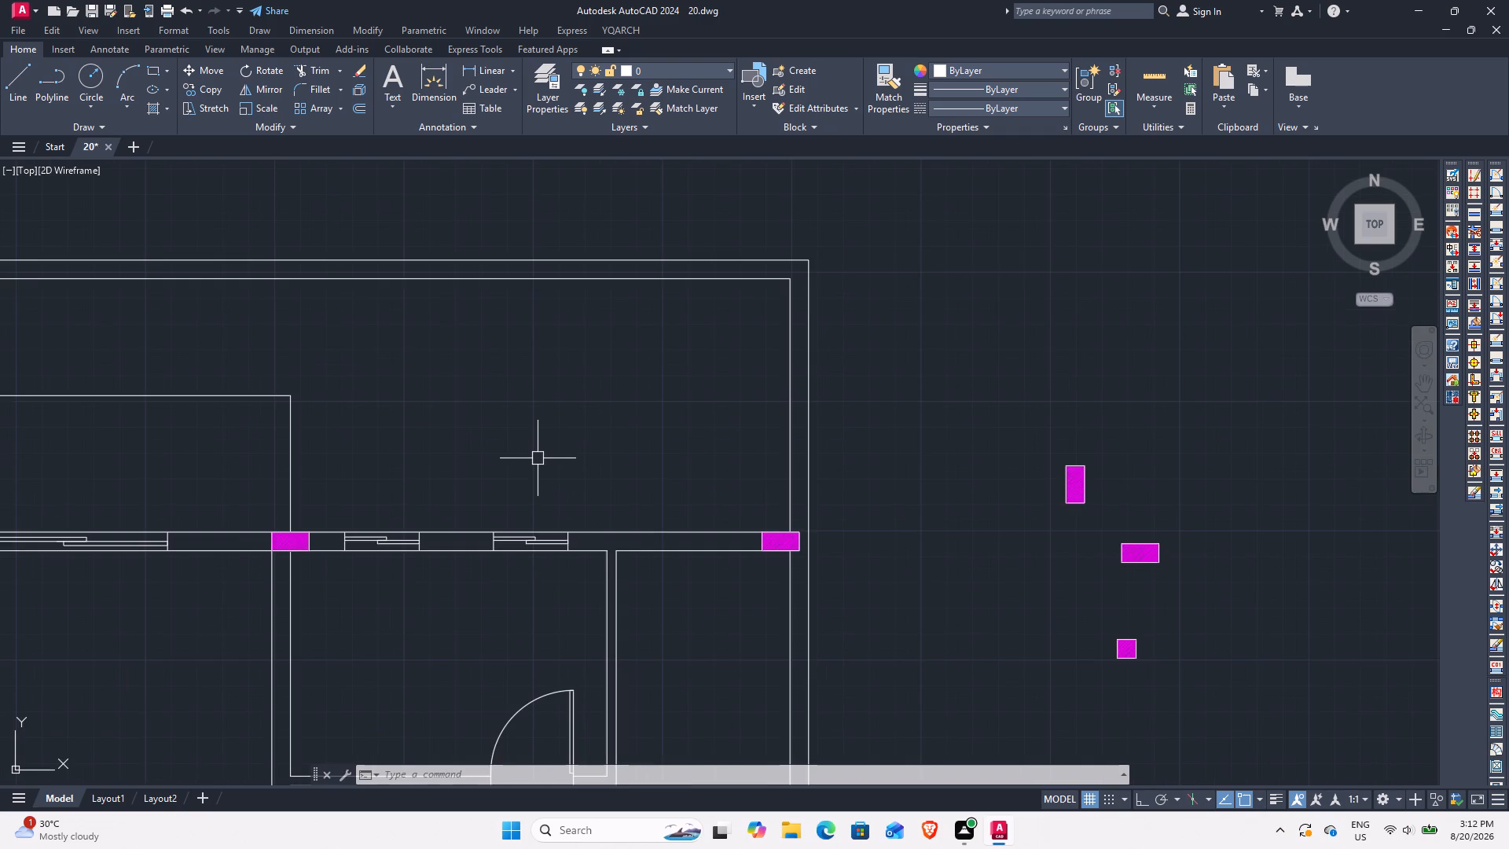
{"action": "type", "text": "l"}
{"action": "key", "text": "space"}
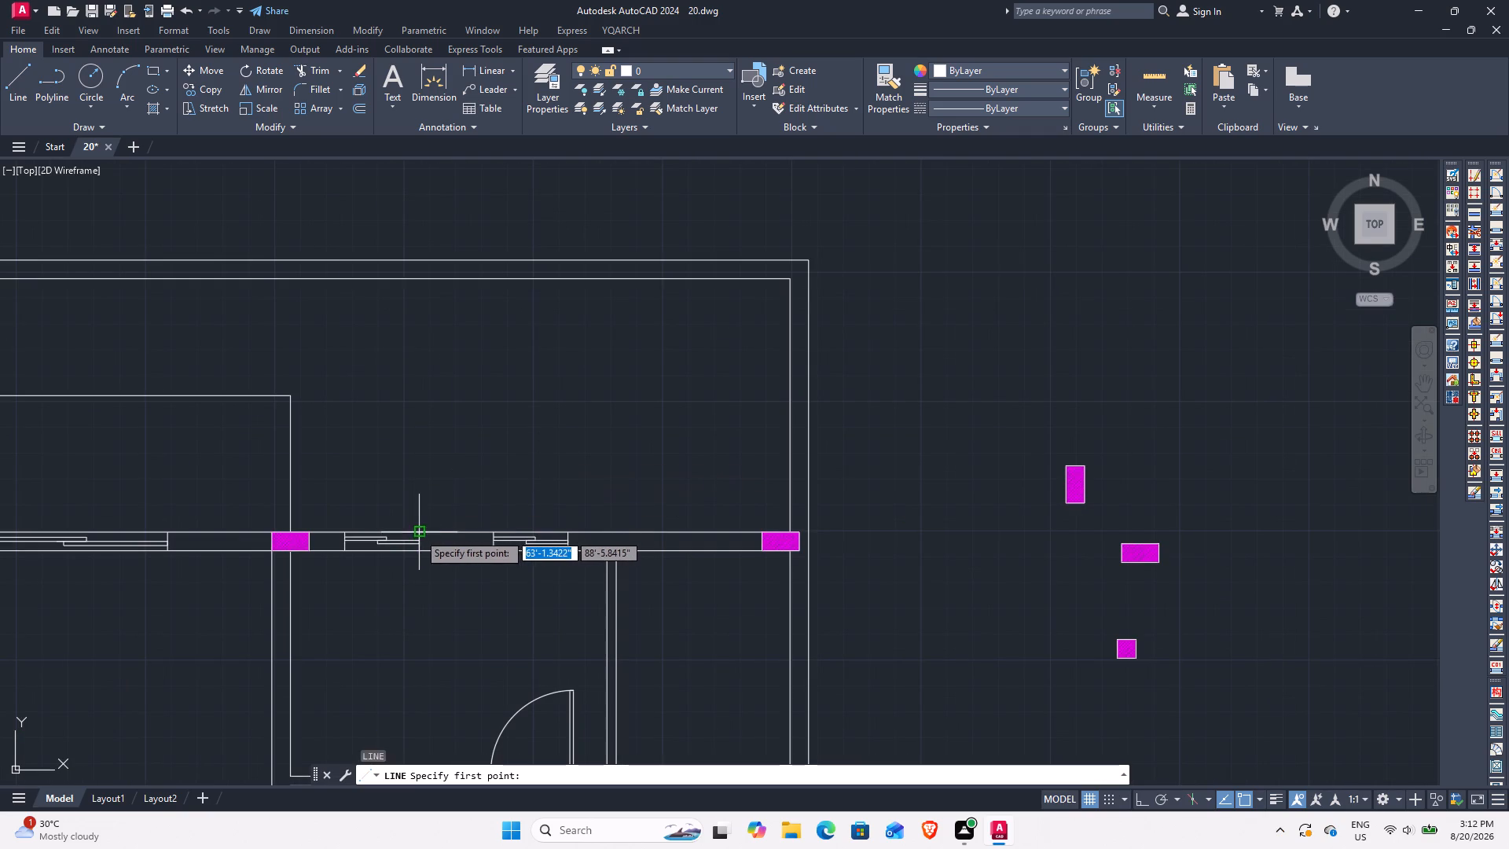
{"action": "left_click", "coordinate": [417, 533]}
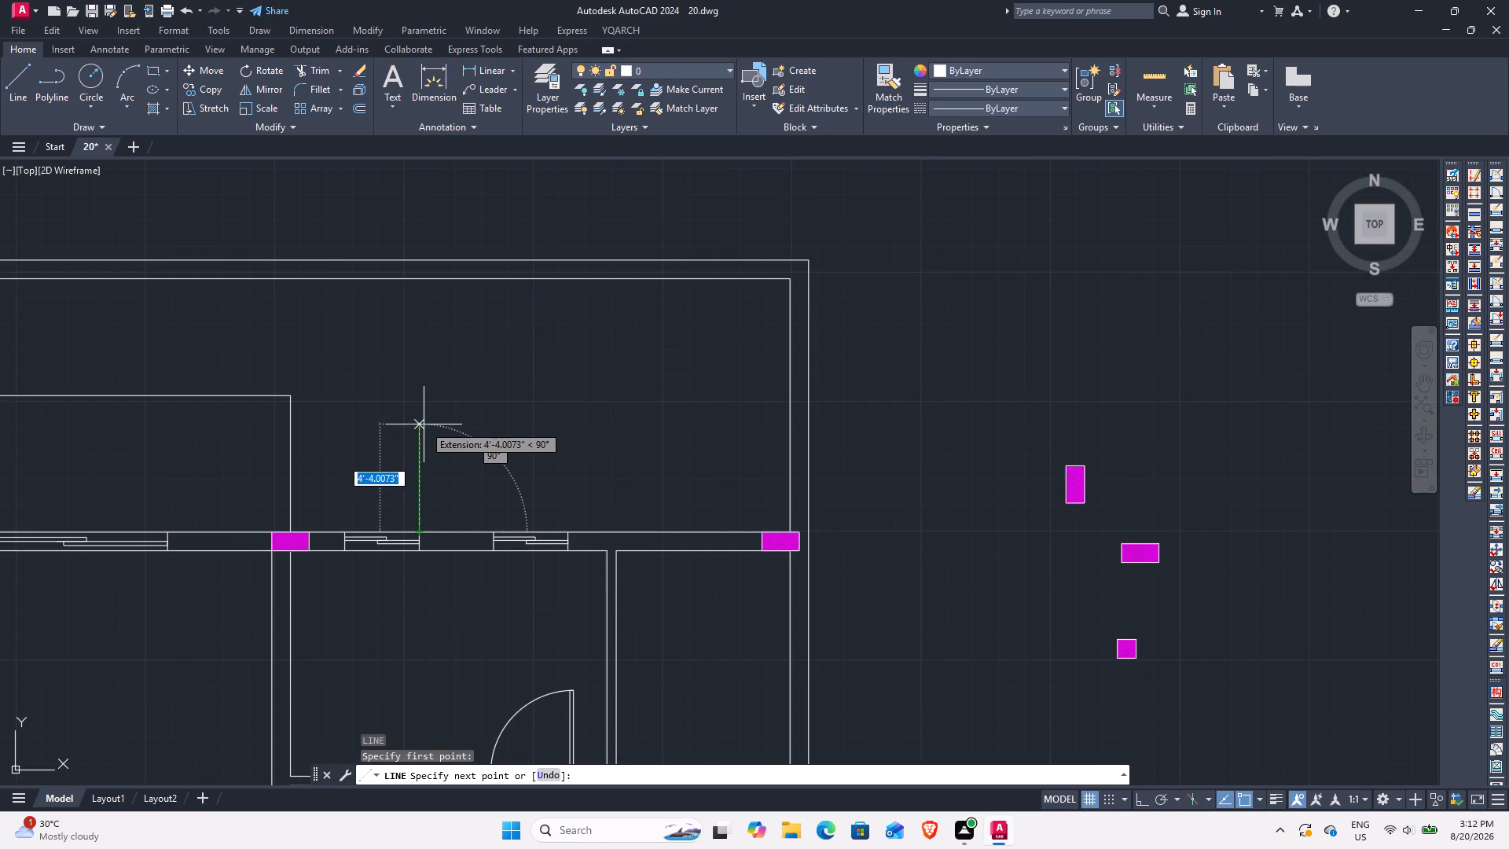
{"action": "key", "text": "F8"}
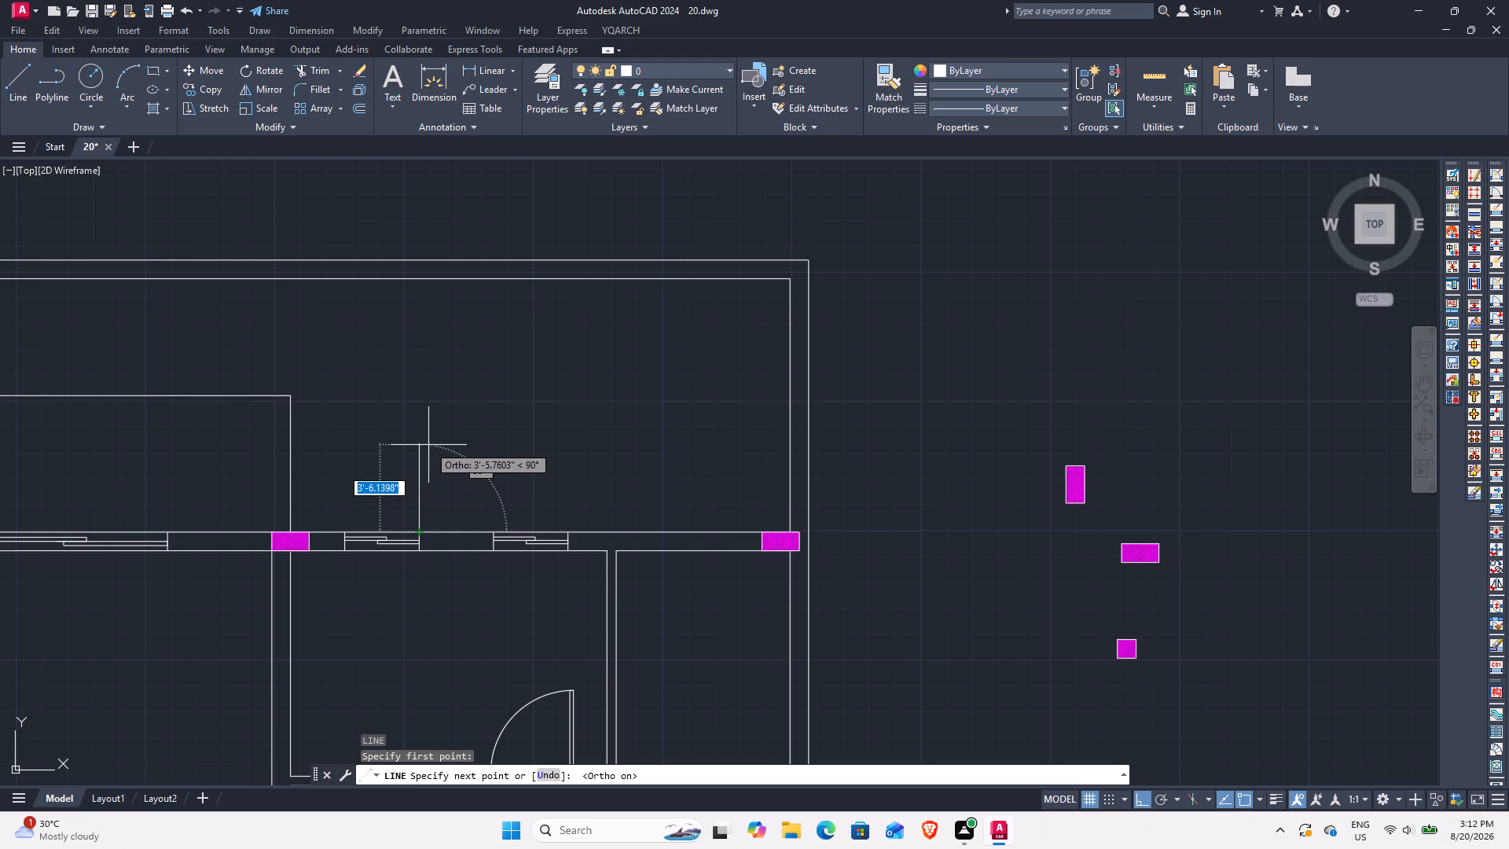
{"action": "type", "text": "4'6"}
{"action": "key", "text": "Return"}
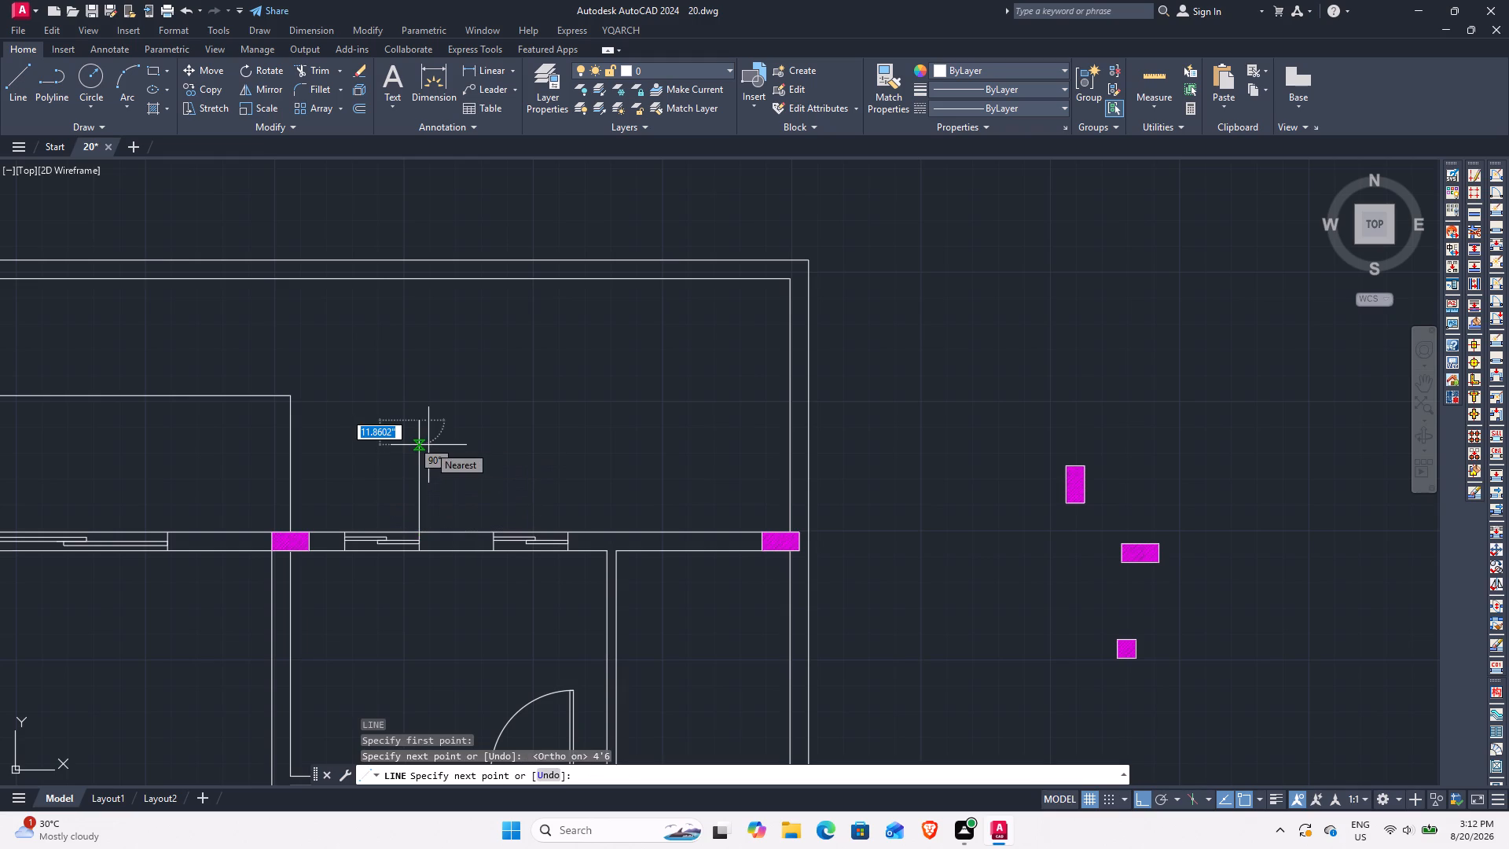
{"action": "left_click", "coordinate": [791, 424]}
{"action": "key", "text": "Escape"}
Draw a line about 4.5" up from the front wall's outer line, just east of the middle column, and continue it east to the gate opening's edge.
{"action": "scroll", "coordinate": [568, 430], "scroll_direction": "down", "scroll_amount": 3}
{"action": "middle_click_drag", "start_coordinate": [512, 507], "coordinate": [579, 268]}
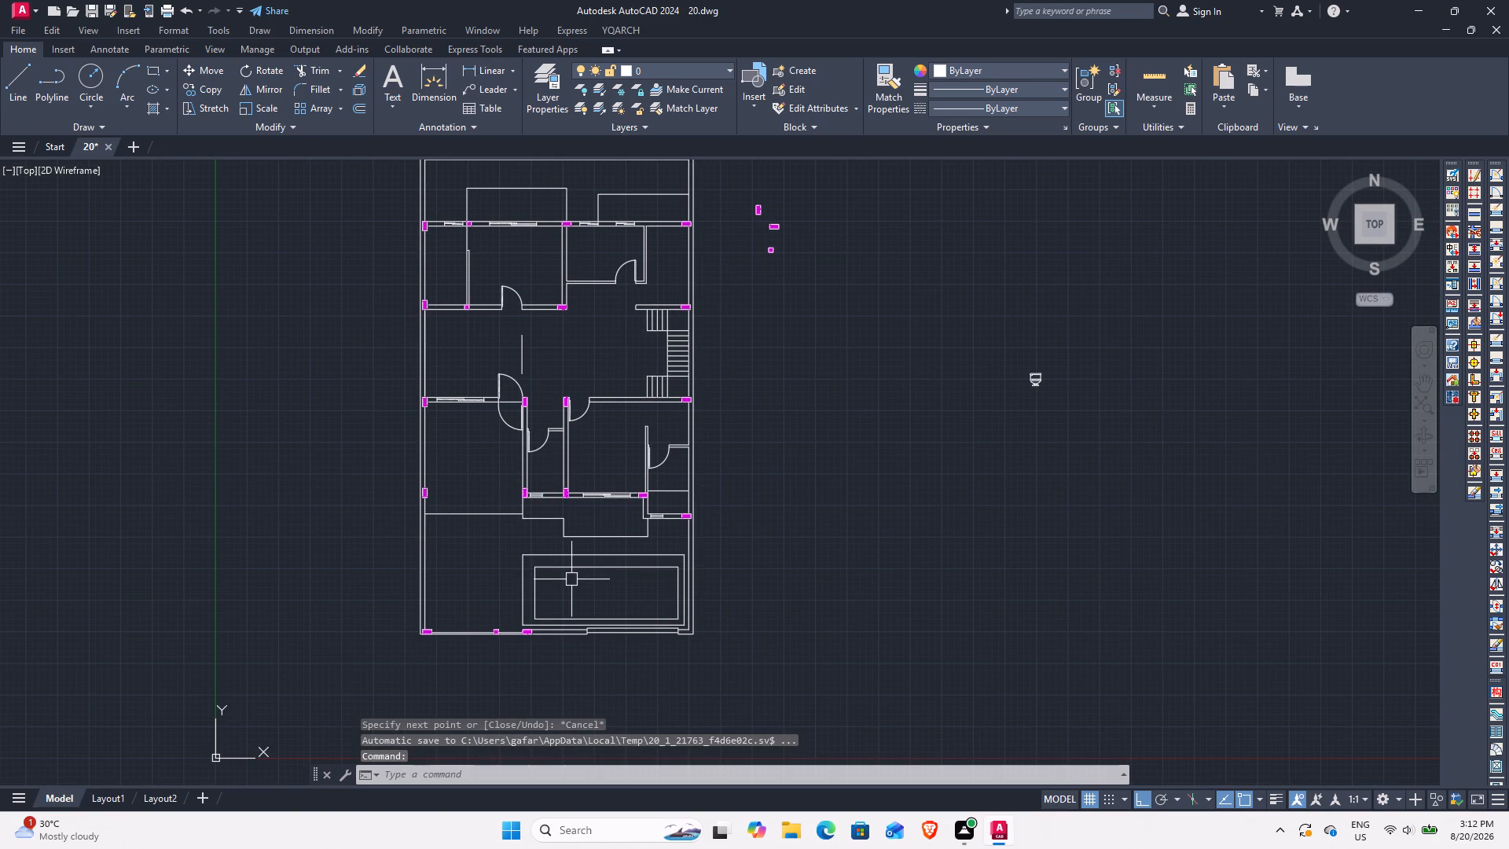
{"action": "middle_click_drag", "start_coordinate": [611, 666], "coordinate": [596, 456]}
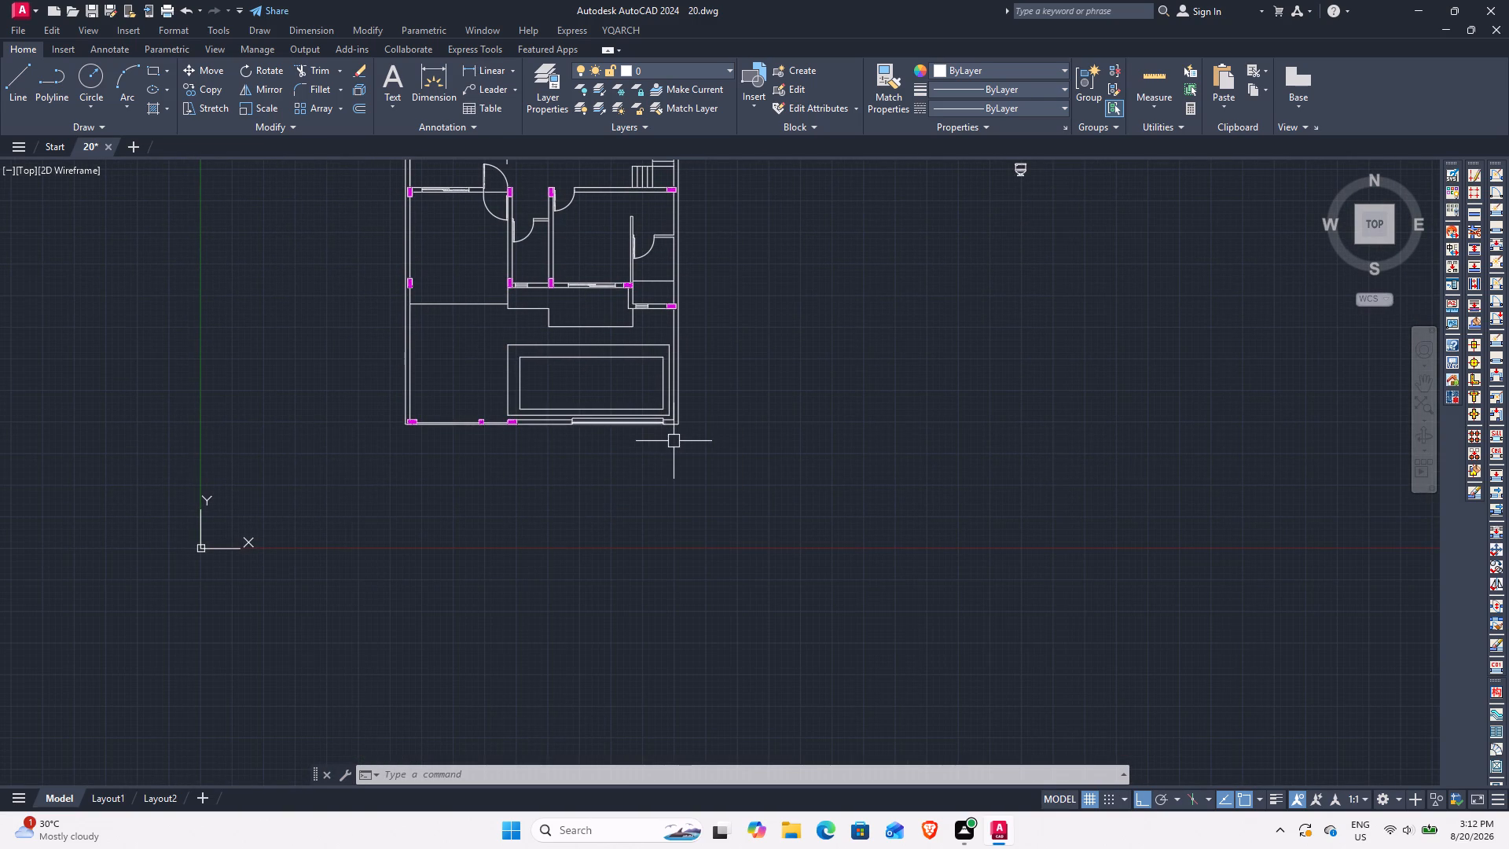
{"action": "scroll", "coordinate": [618, 439], "scroll_direction": "up", "scroll_amount": 2}
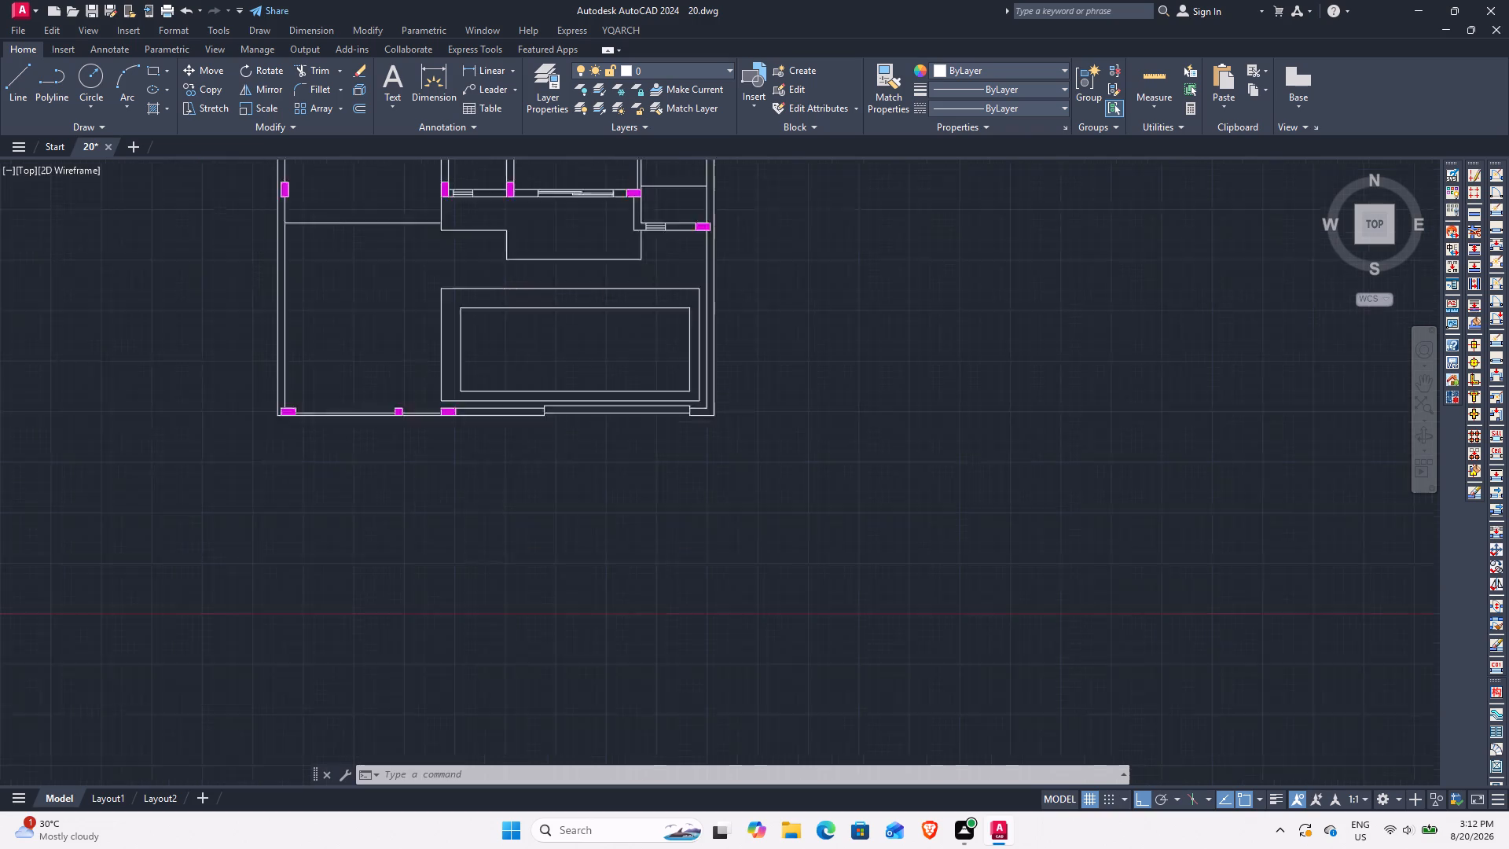
{"action": "scroll", "coordinate": [619, 438], "scroll_direction": "up", "scroll_amount": 1}
{"action": "middle_click_drag", "start_coordinate": [594, 349], "coordinate": [713, 540]}
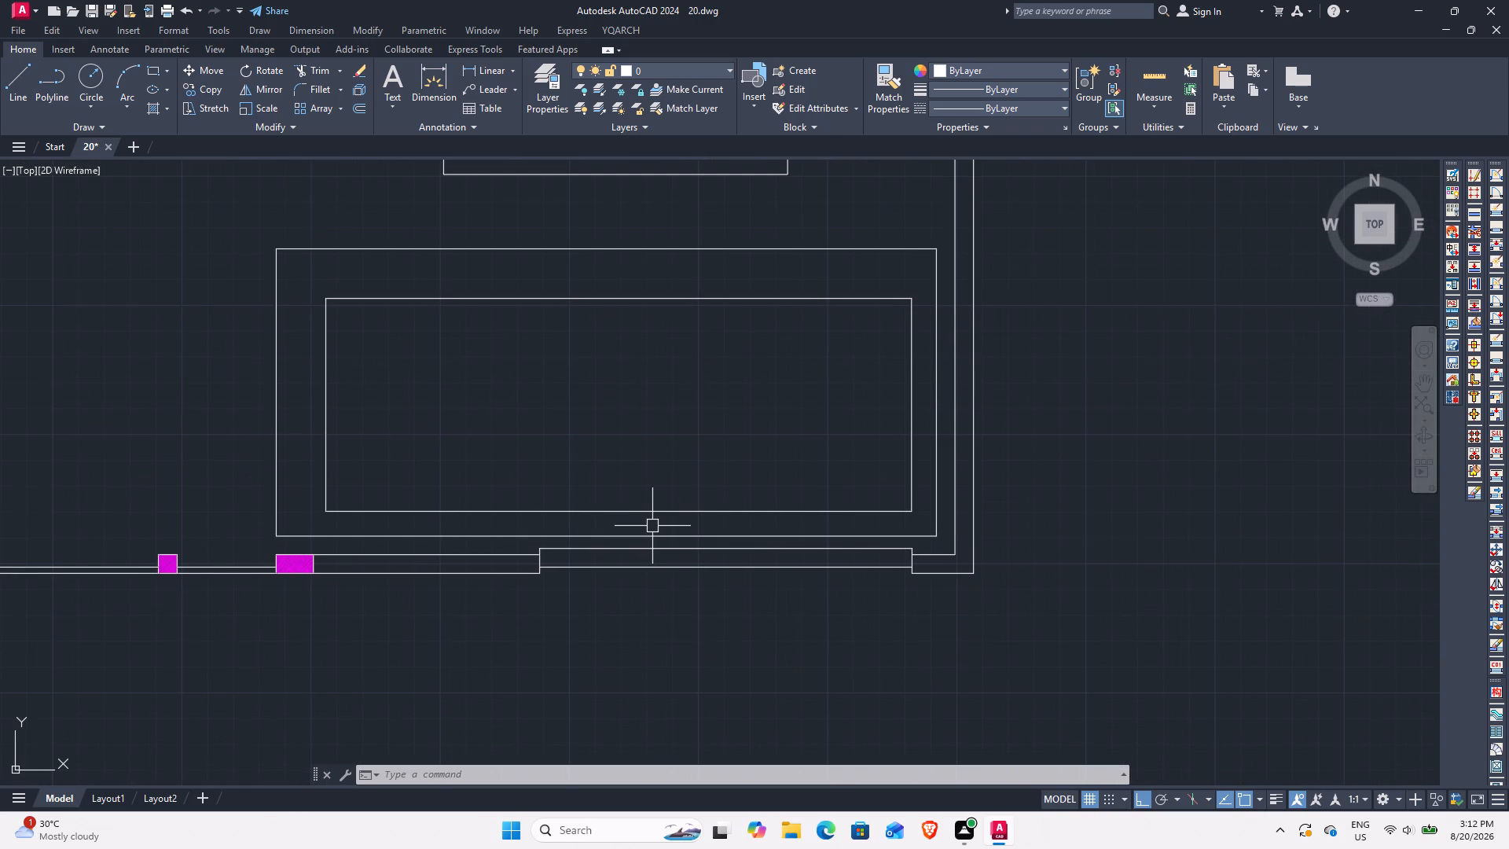
{"action": "scroll", "coordinate": [455, 591], "scroll_direction": "up", "scroll_amount": 1}
{"action": "middle_click_drag", "start_coordinate": [363, 586], "coordinate": [634, 611]}
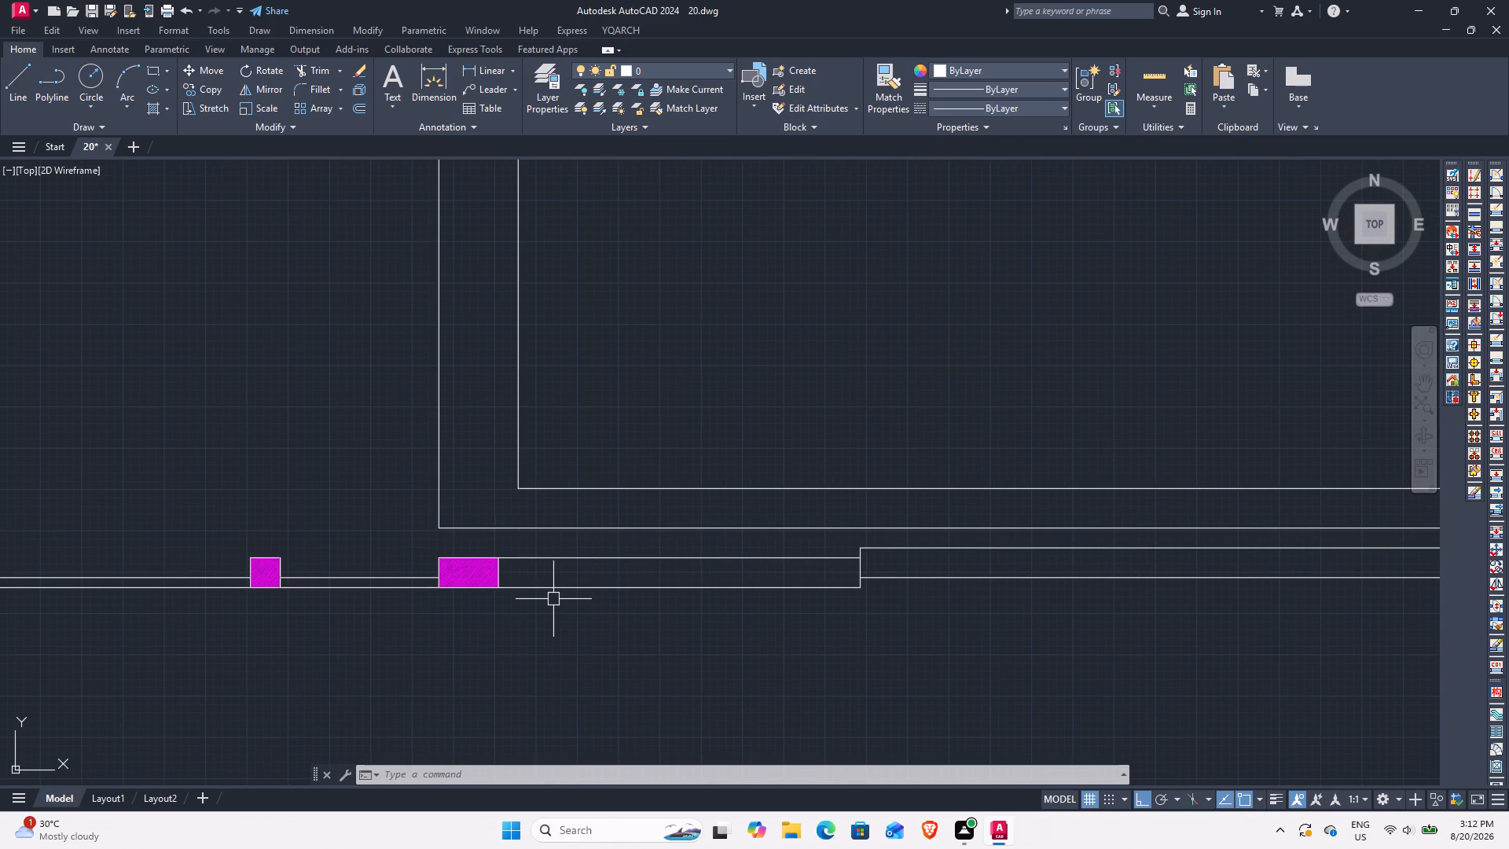
{"action": "type", "text": "l"}
{"action": "key", "text": "space"}
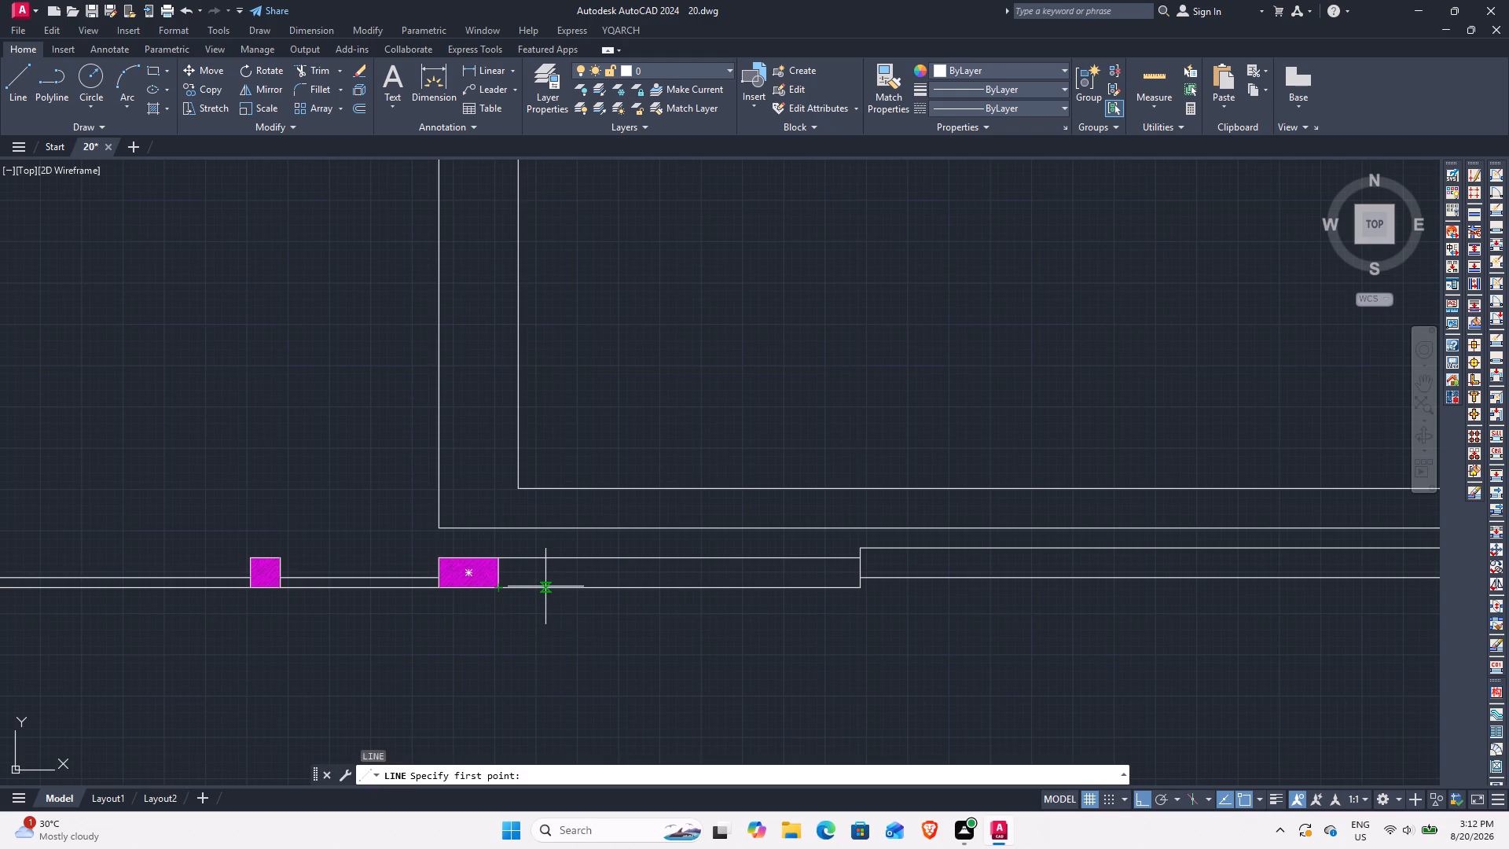
{"action": "left_click", "coordinate": [545, 586]}
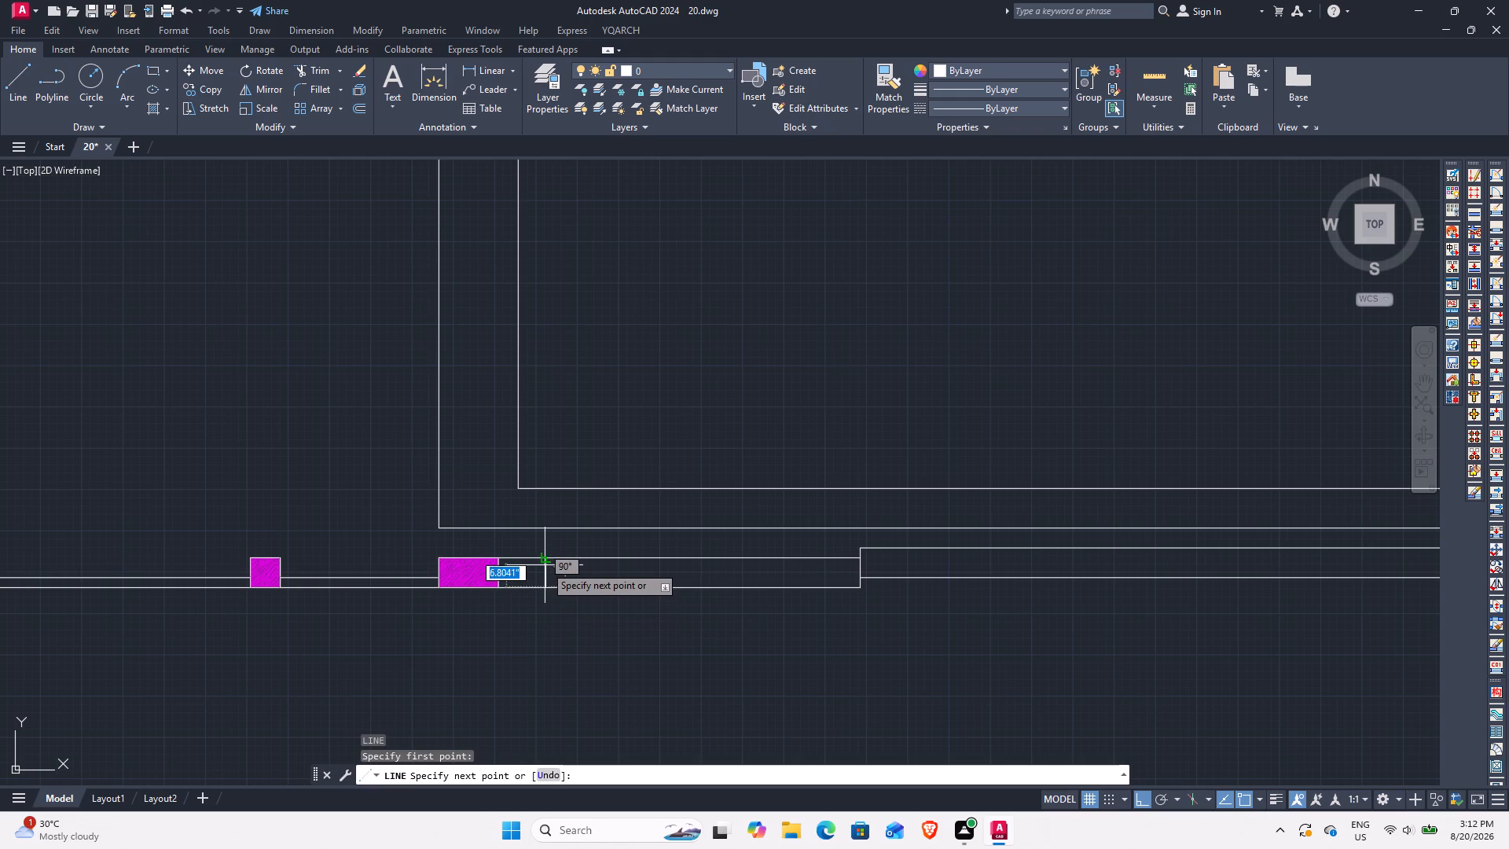
{"action": "scroll", "coordinate": [546, 574], "scroll_direction": "up", "scroll_amount": 3}
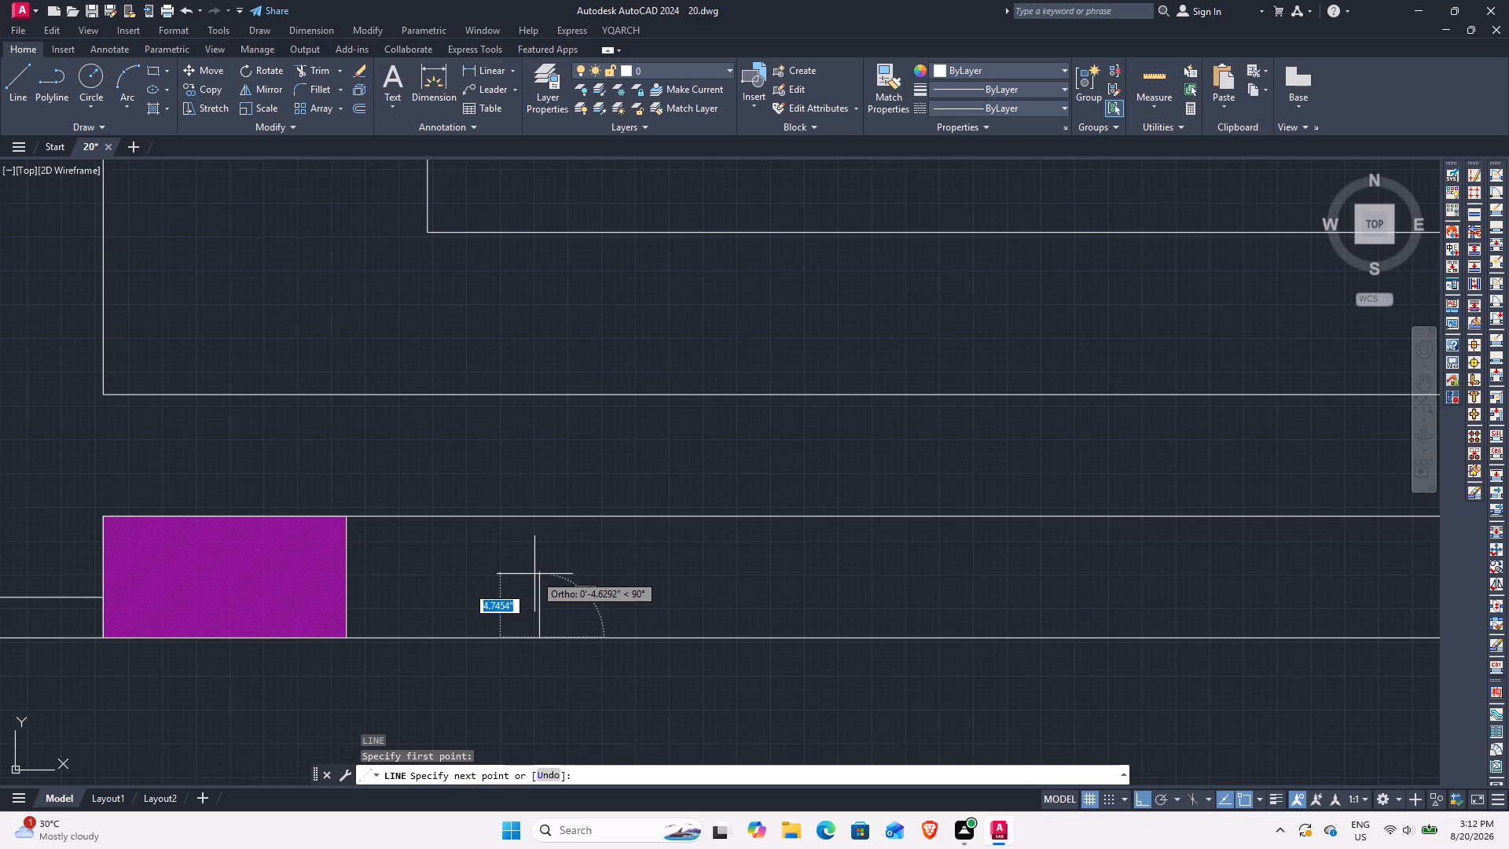
{"action": "left_click", "coordinate": [542, 578]}
{"action": "scroll", "coordinate": [692, 589], "scroll_direction": "down", "scroll_amount": 3}
{"action": "middle_click_drag", "start_coordinate": [794, 597], "coordinate": [613, 609]}
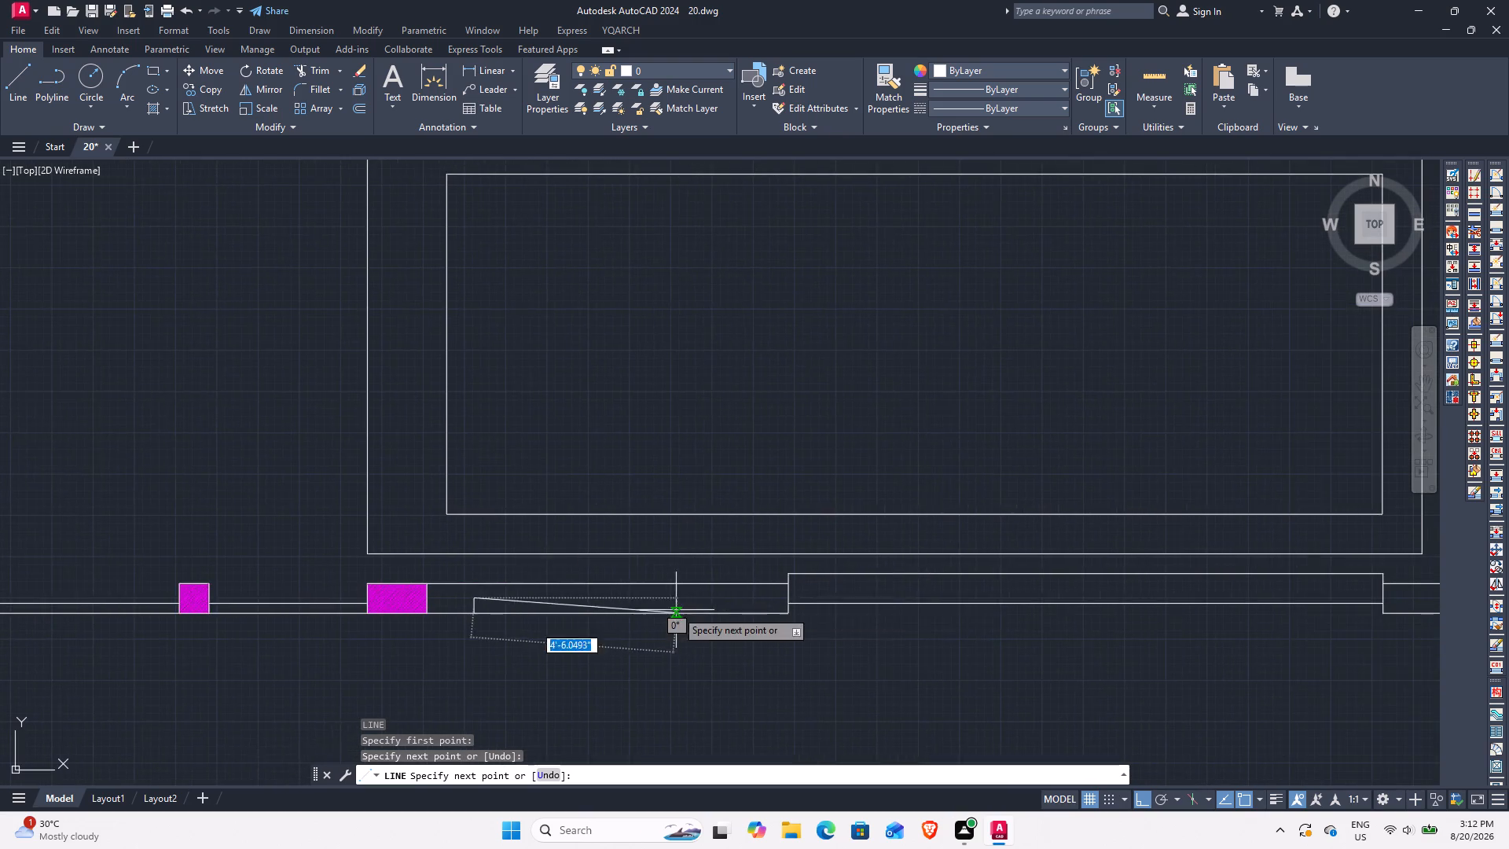
{"action": "scroll", "coordinate": [772, 585], "scroll_direction": "up", "scroll_amount": 3}
{"action": "left_click", "coordinate": [841, 641]}
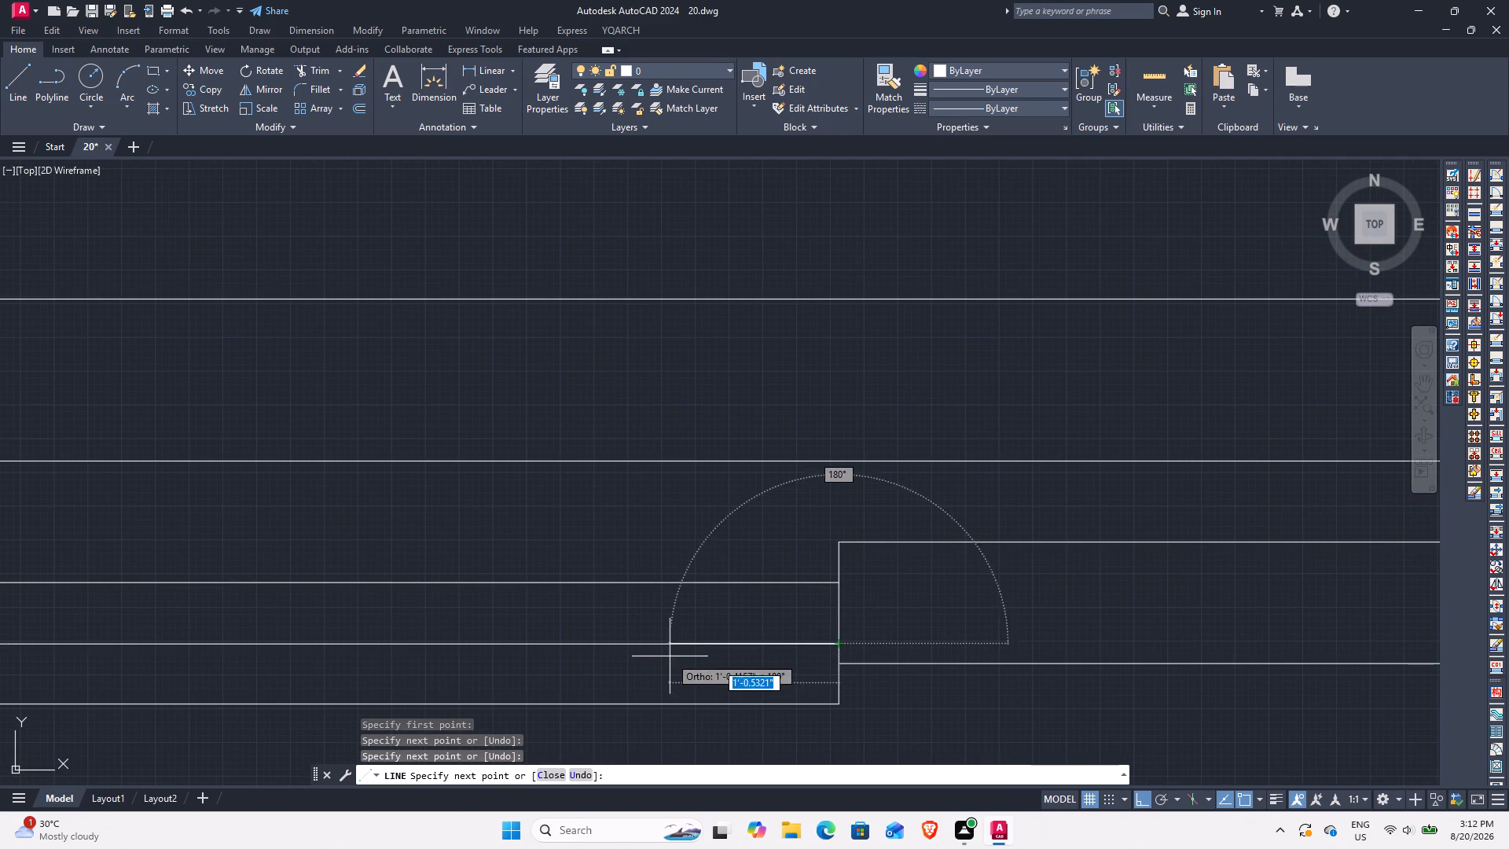
{"action": "key", "text": "Escape"}
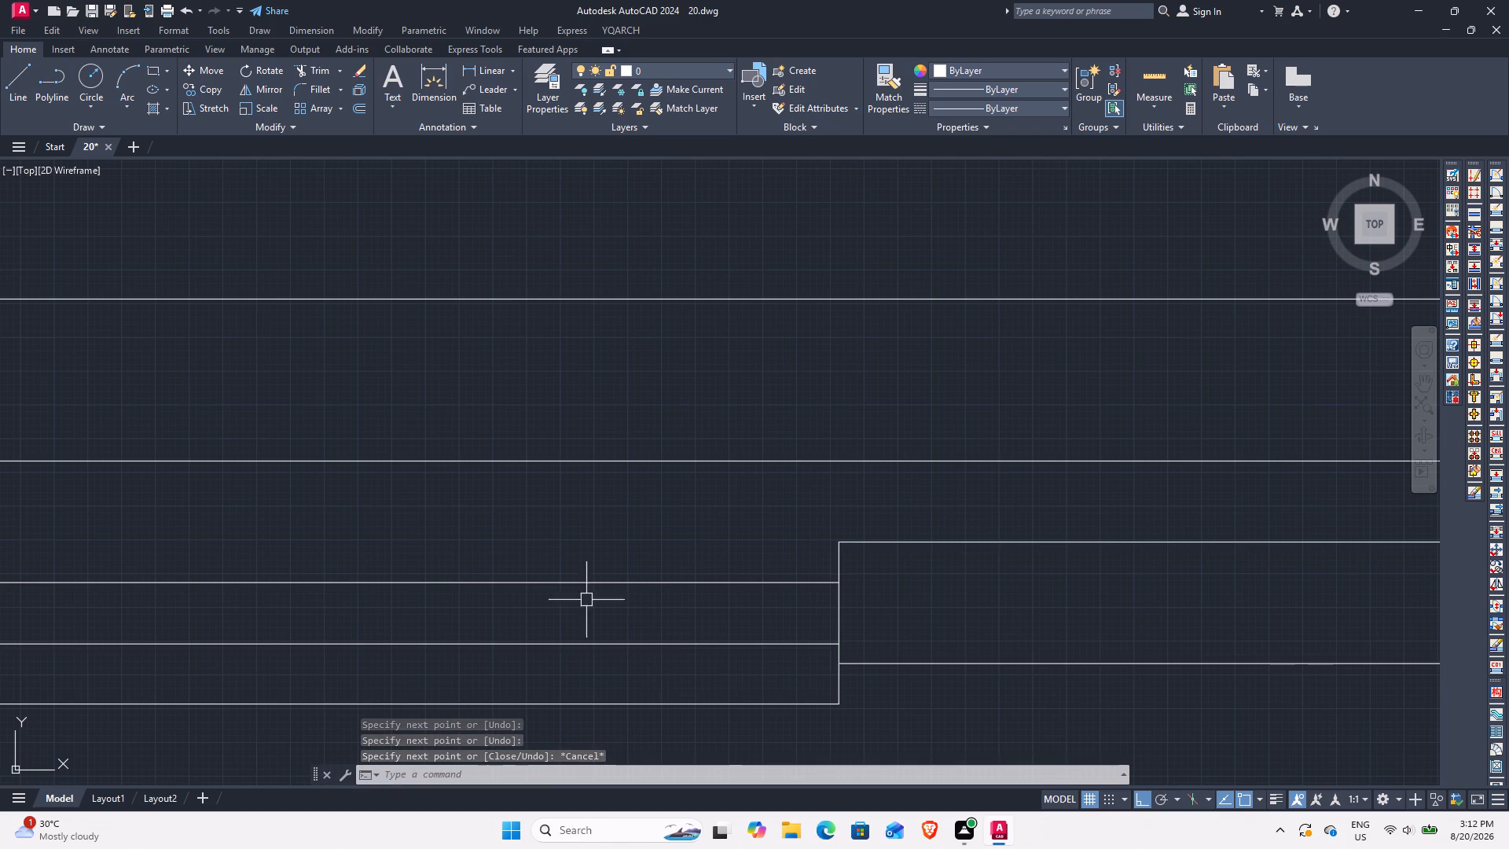
Review the whole floor plan from the front boundary wall to the rear rooms and the spare objects beside it.
{"action": "scroll", "coordinate": [542, 551], "scroll_direction": "down", "scroll_amount": 4}
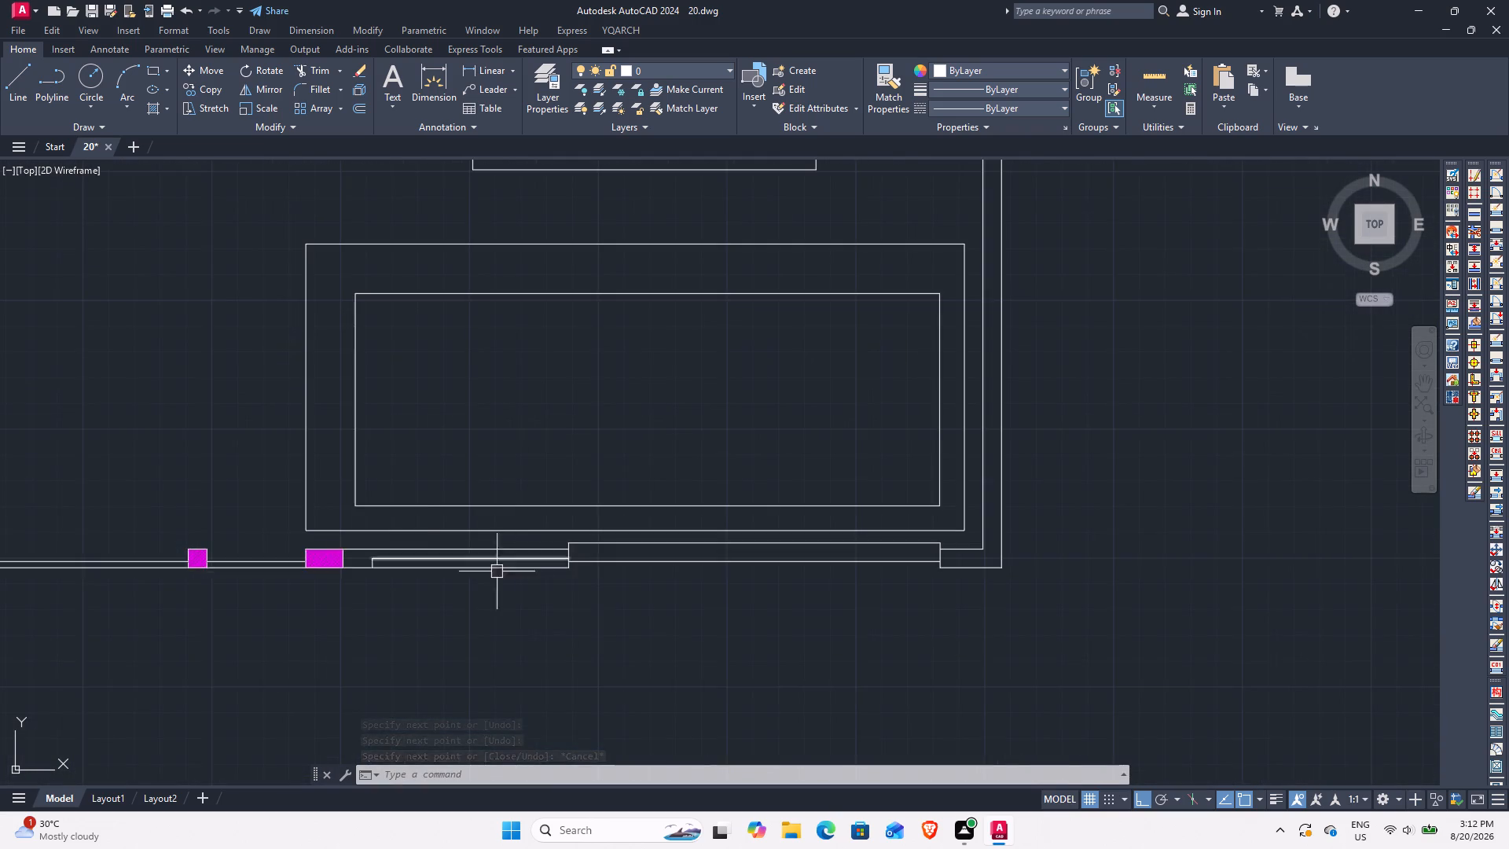
{"action": "middle_click_drag", "start_coordinate": [380, 447], "coordinate": [632, 598]}
{"action": "scroll", "coordinate": [620, 597], "scroll_direction": "down", "scroll_amount": 3}
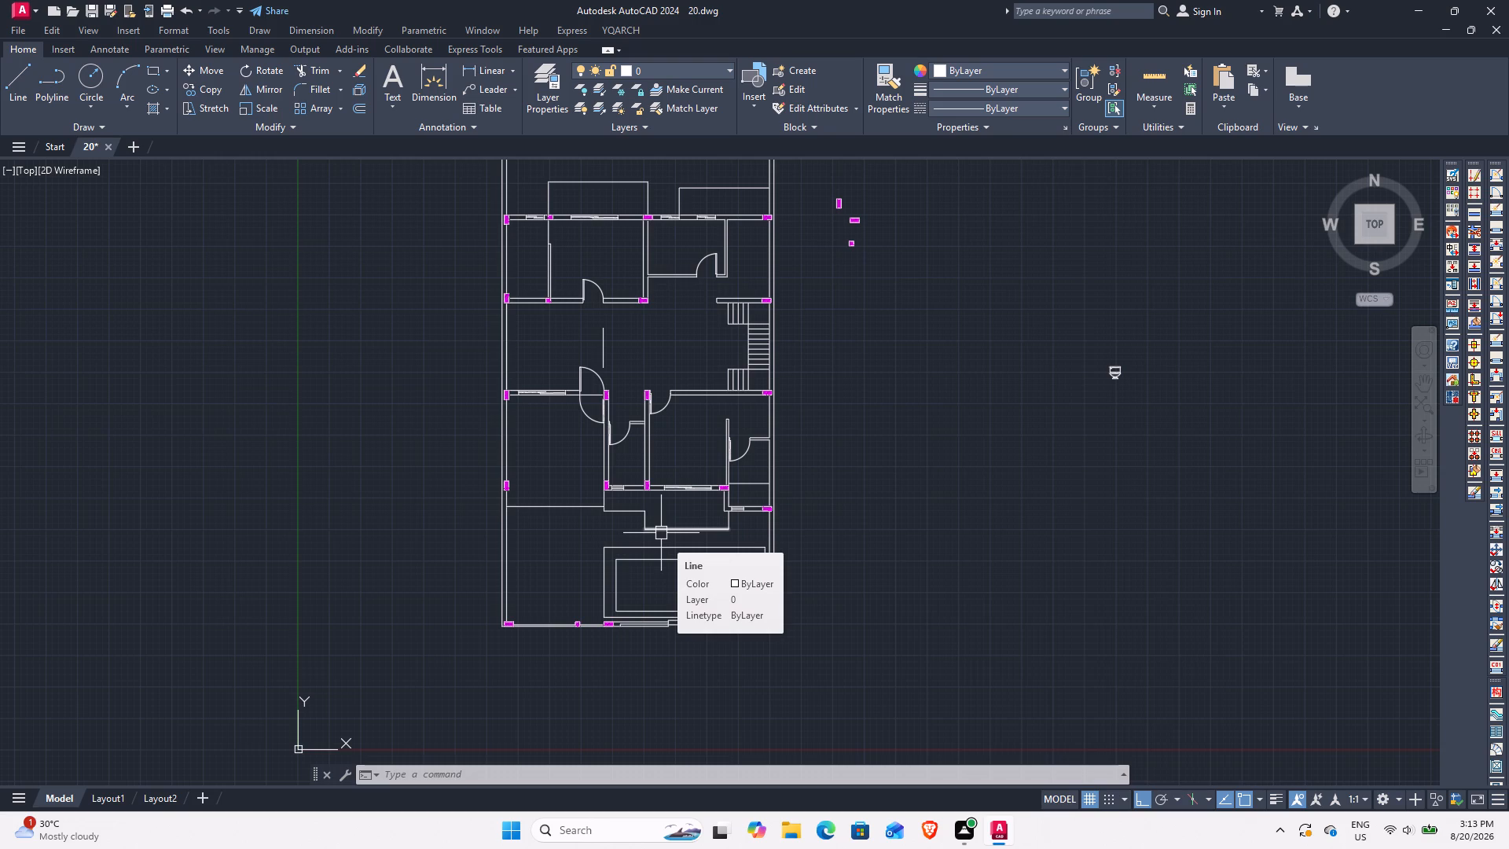
{"action": "middle_click_drag", "start_coordinate": [848, 312], "coordinate": [834, 434]}
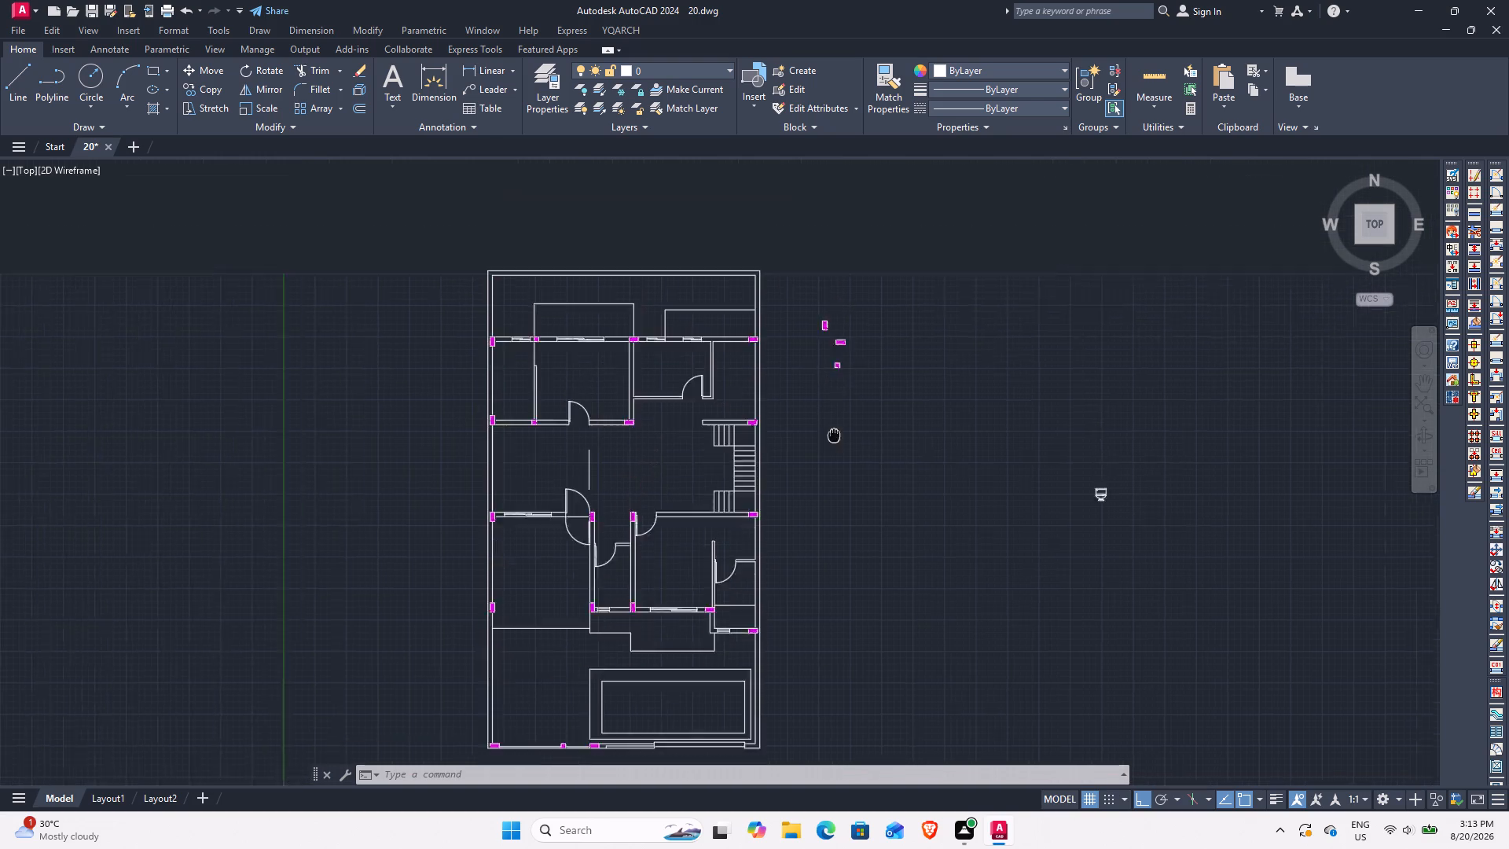
{"action": "middle_click_drag", "start_coordinate": [834, 434], "coordinate": [775, 501]}
{"action": "scroll", "coordinate": [566, 384], "scroll_direction": "up", "scroll_amount": 2}
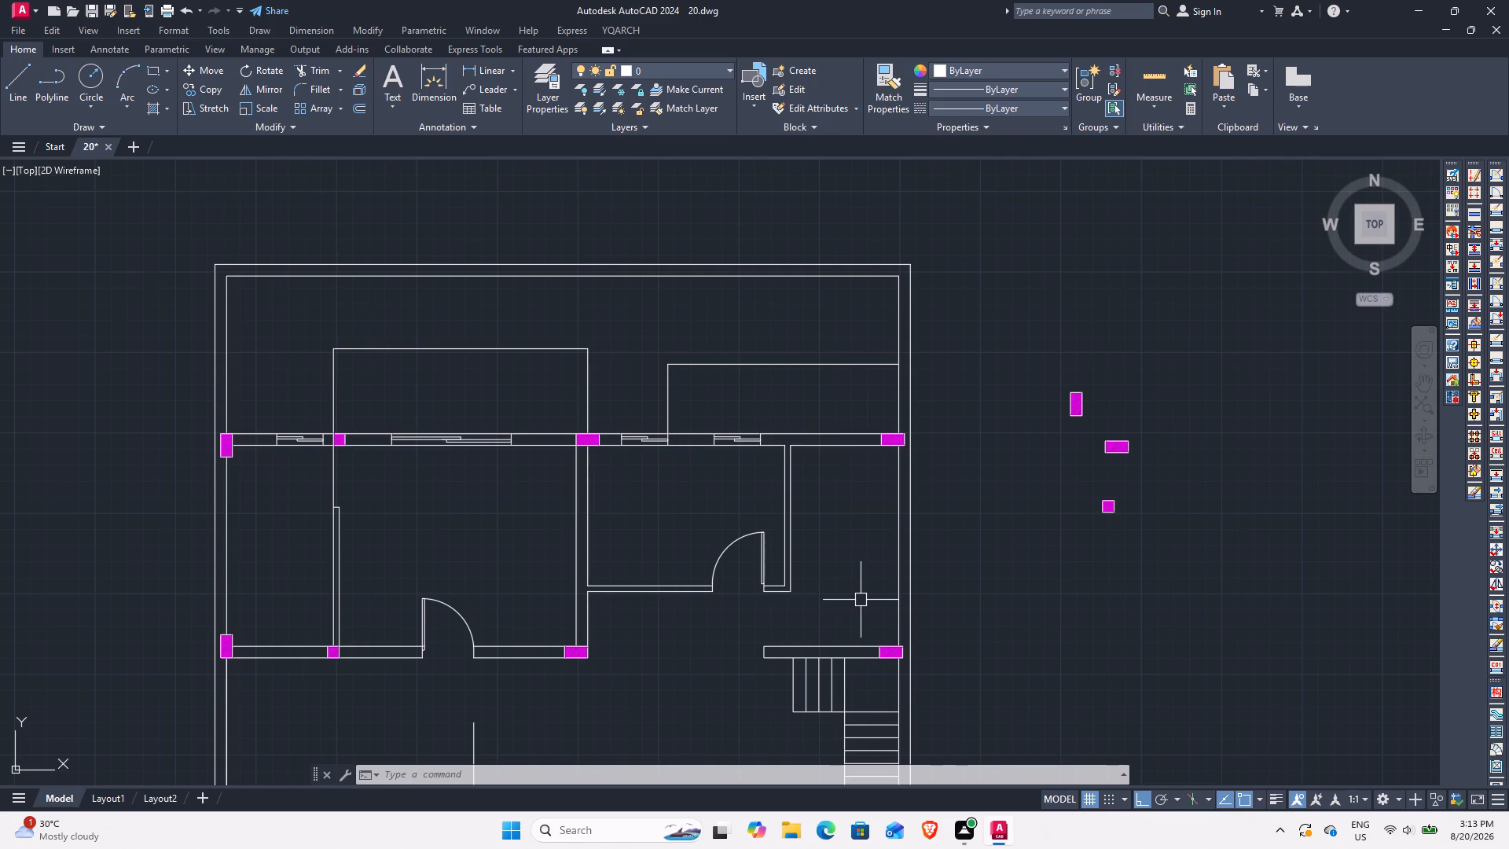
{"action": "scroll", "coordinate": [754, 487], "scroll_direction": "down", "scroll_amount": 3}
{"action": "middle_click_drag", "start_coordinate": [693, 539], "coordinate": [688, 456]}
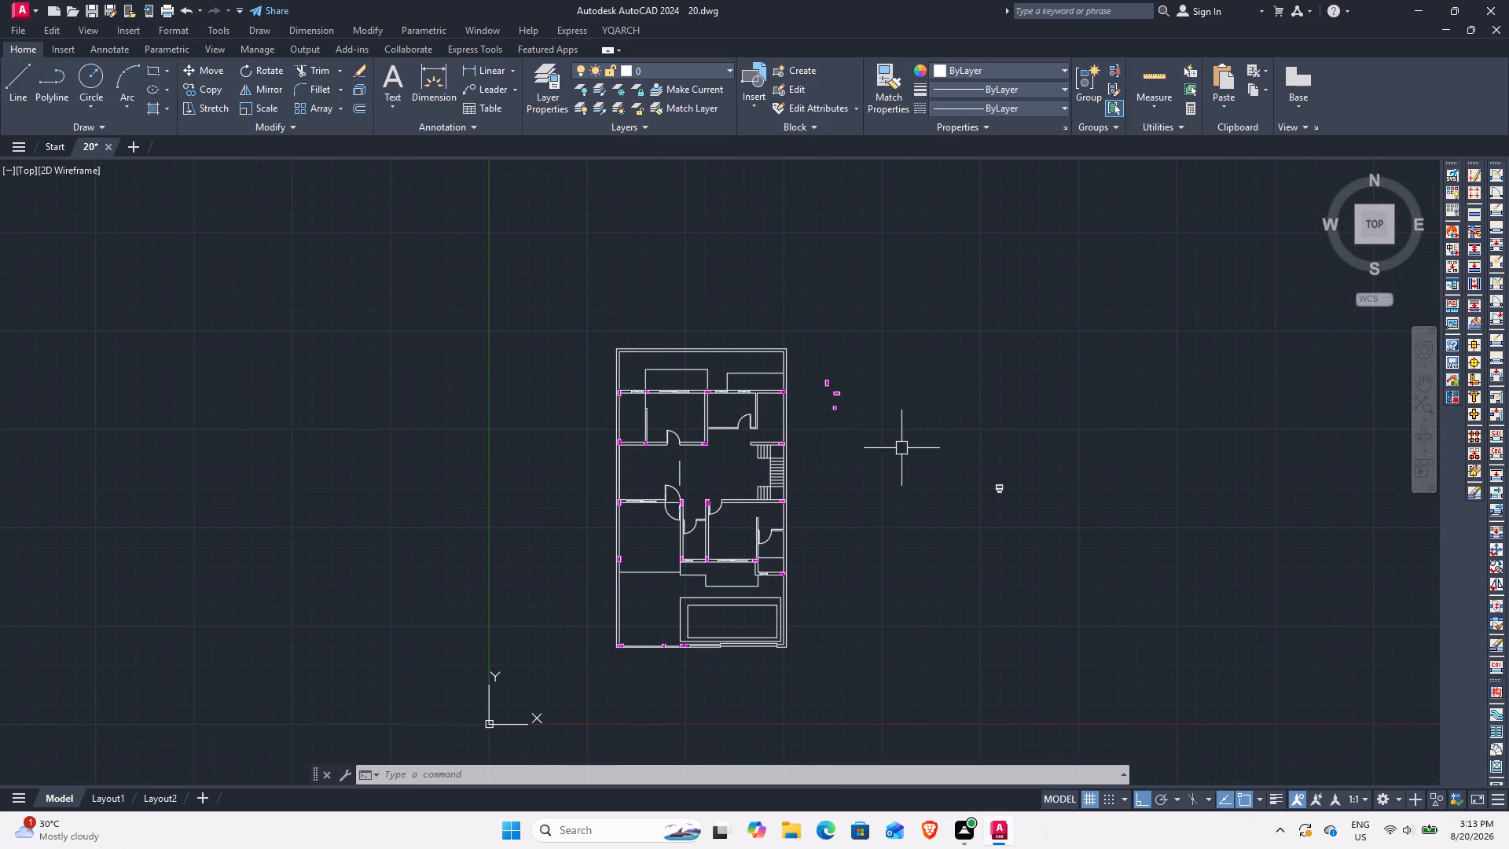
Erase the stray block lying far to the east of the floor plan.
{"action": "scroll", "coordinate": [894, 443], "scroll_direction": "up", "scroll_amount": 2}
{"action": "left_click_drag", "start_coordinate": [1201, 595], "coordinate": [1180, 566]}
{"action": "right_click", "coordinate": [1121, 476]}
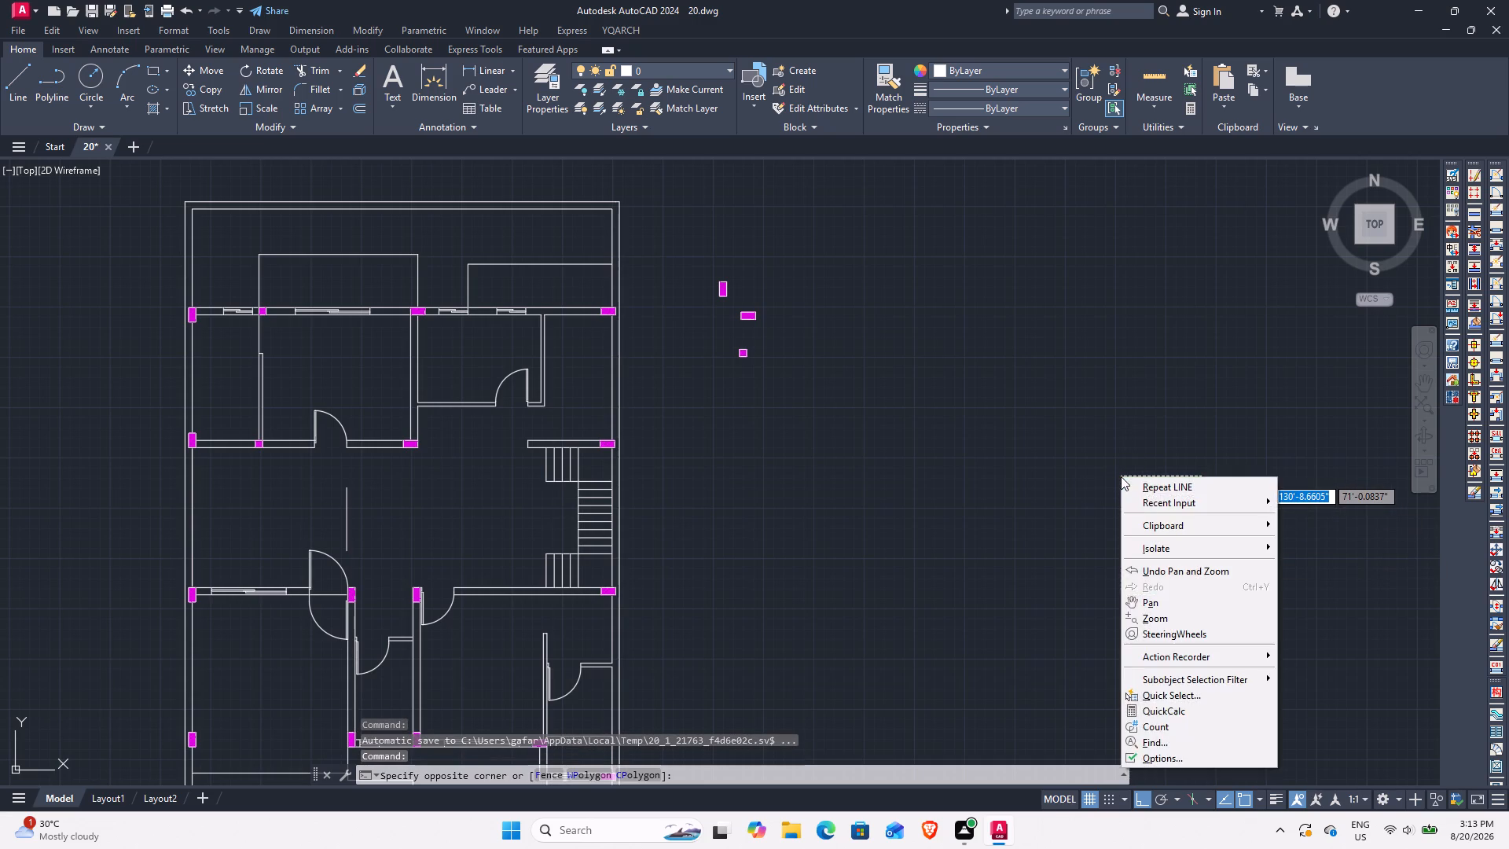
{"action": "left_click", "coordinate": [1070, 447]}
{"action": "right_click", "coordinate": [1154, 511]}
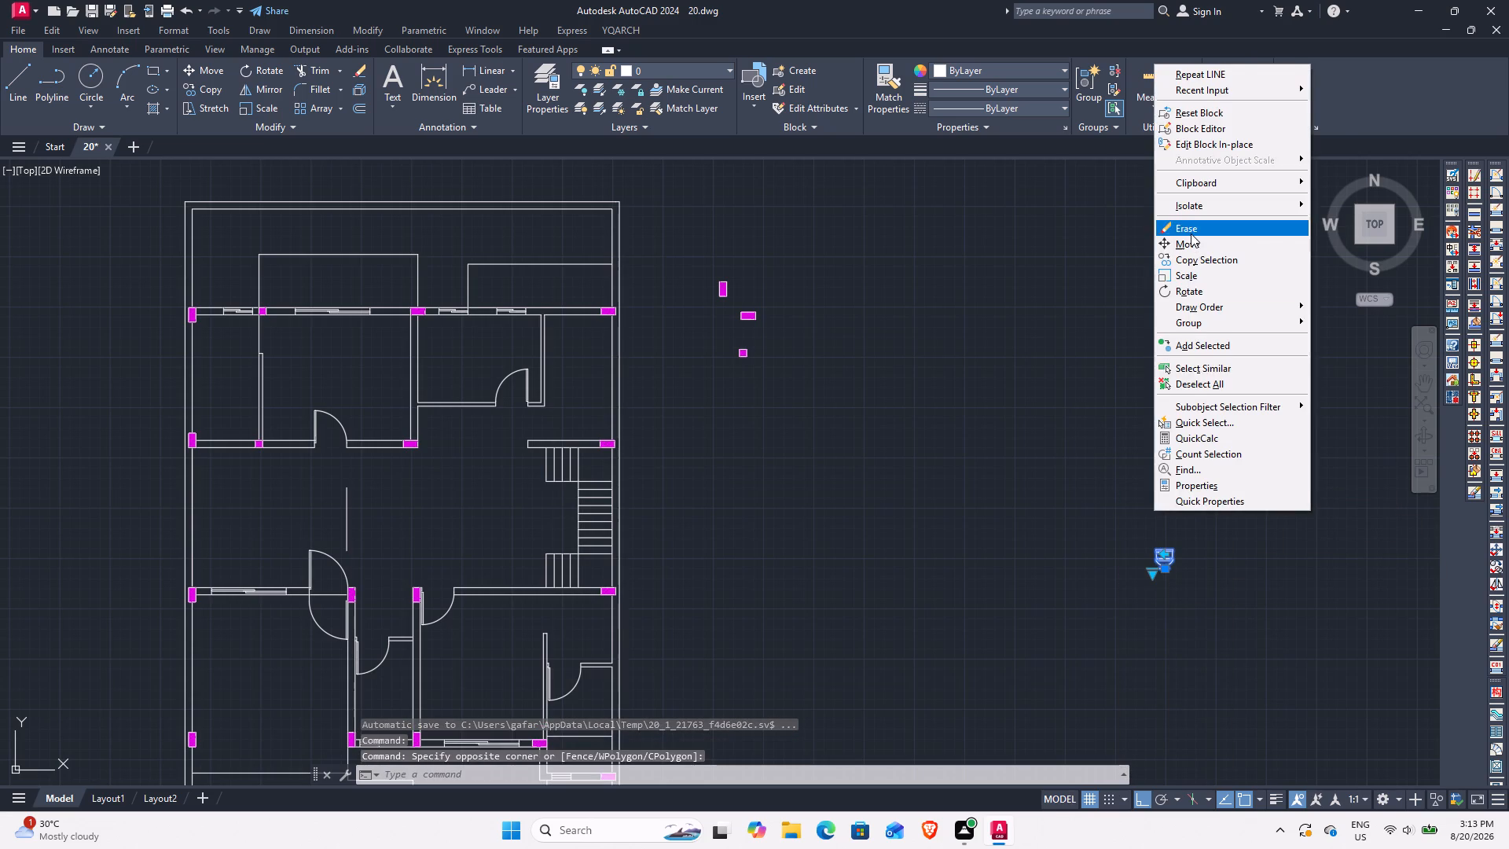
{"action": "left_click", "coordinate": [1191, 233]}
Erase the three spare hatched columns beside the plan's northeast side.
{"action": "scroll", "coordinate": [663, 474], "scroll_direction": "down", "scroll_amount": 1}
{"action": "middle_click_drag", "start_coordinate": [649, 396], "coordinate": [704, 336]}
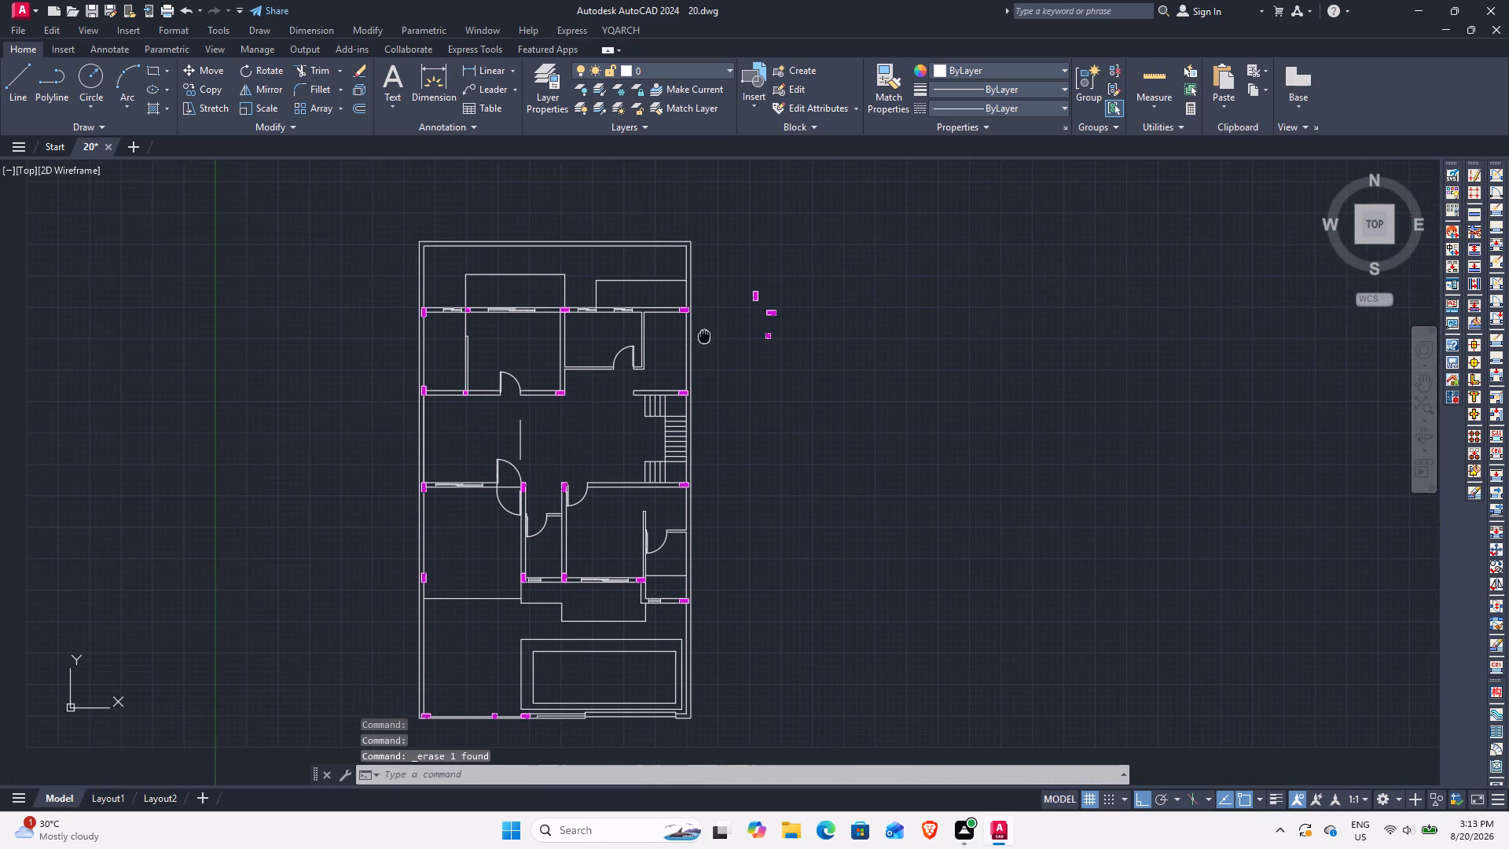
{"action": "middle_click_drag", "start_coordinate": [704, 336], "coordinate": [703, 340]}
{"action": "left_click", "coordinate": [791, 371]}
{"action": "left_click", "coordinate": [740, 241]}
{"action": "right_click", "coordinate": [740, 241]}
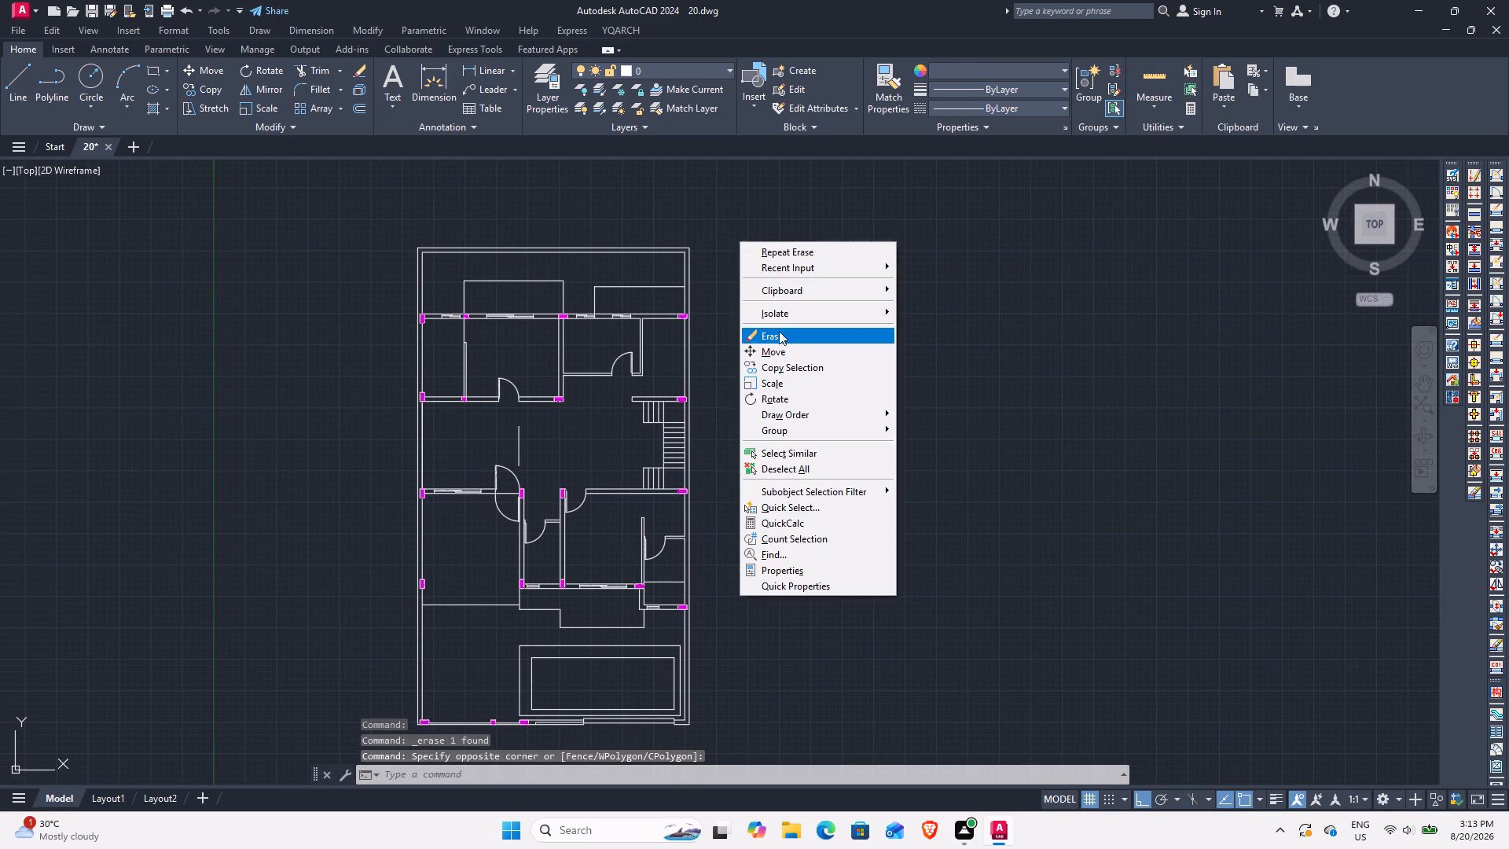
{"action": "left_click", "coordinate": [780, 343]}
Examine the front boundary wall, its columns and the gate opening, and the floor plan as a whole.
{"action": "middle_click_drag", "start_coordinate": [553, 483], "coordinate": [623, 401]}
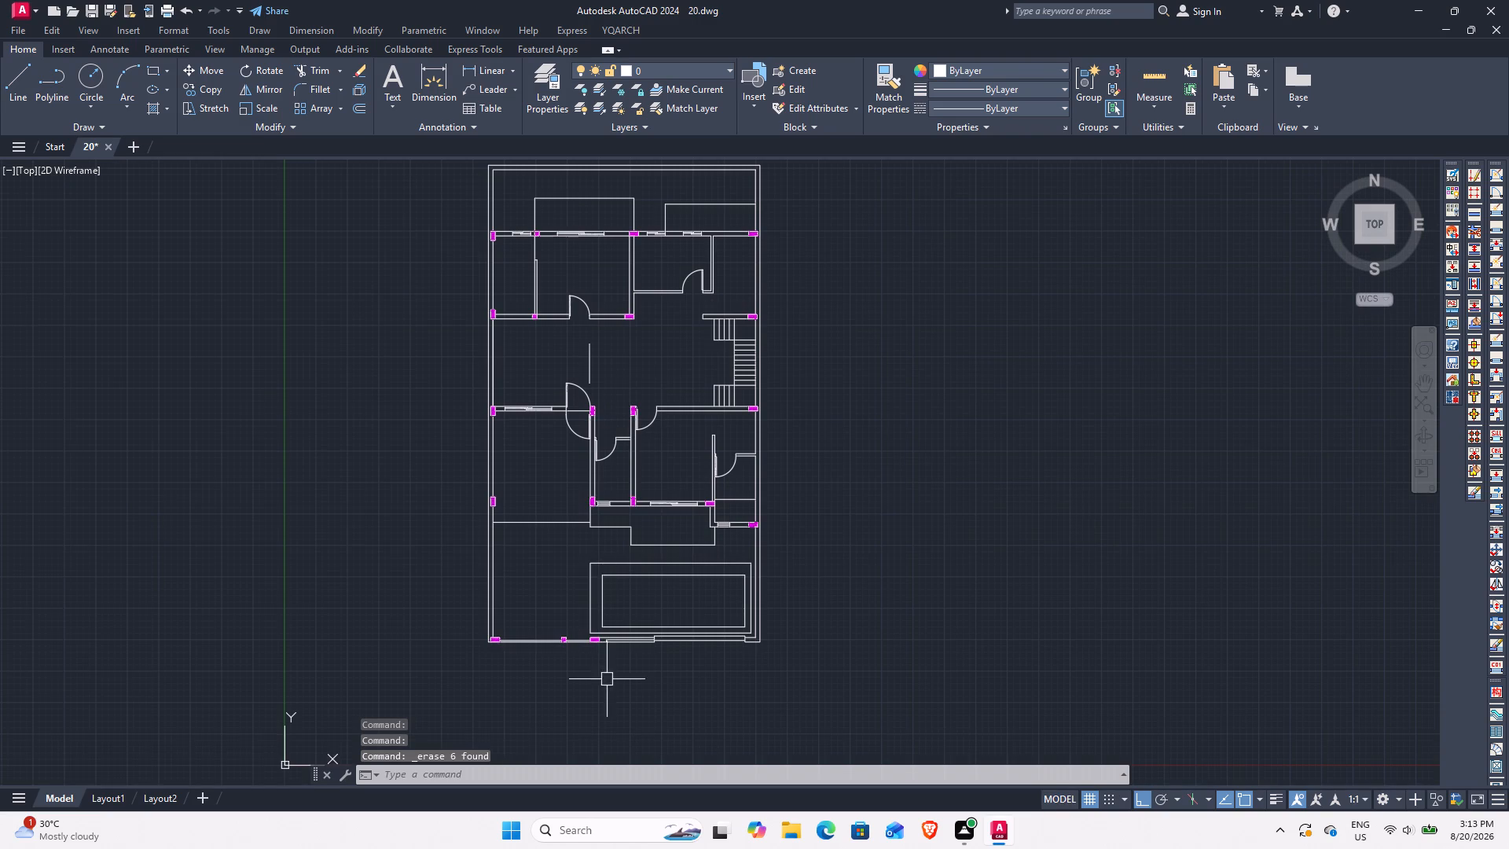
{"action": "scroll", "coordinate": [606, 679], "scroll_direction": "up", "scroll_amount": 3}
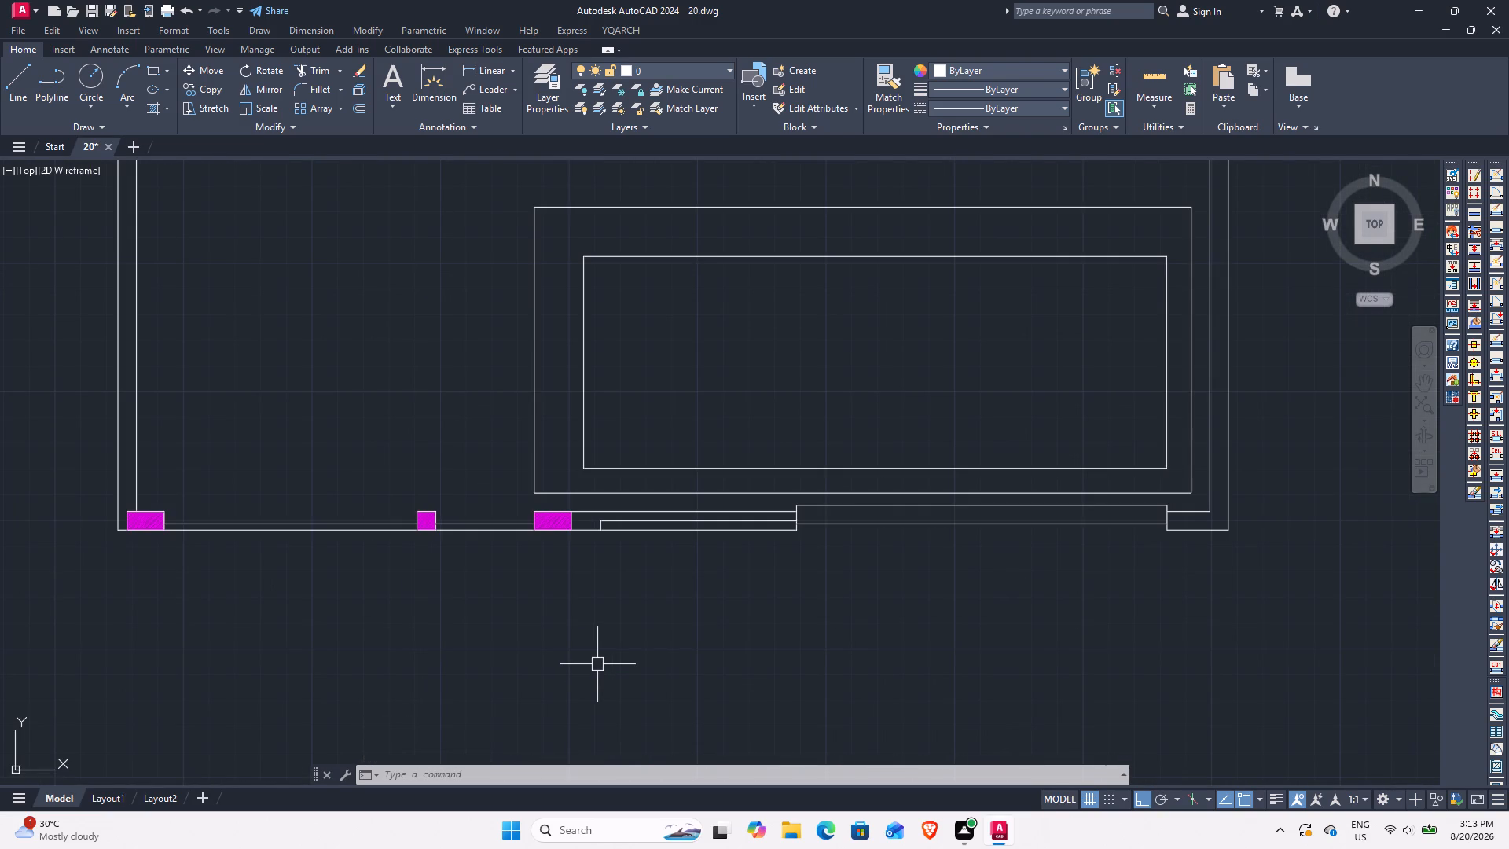
{"action": "scroll", "coordinate": [688, 444], "scroll_direction": "up", "scroll_amount": 2}
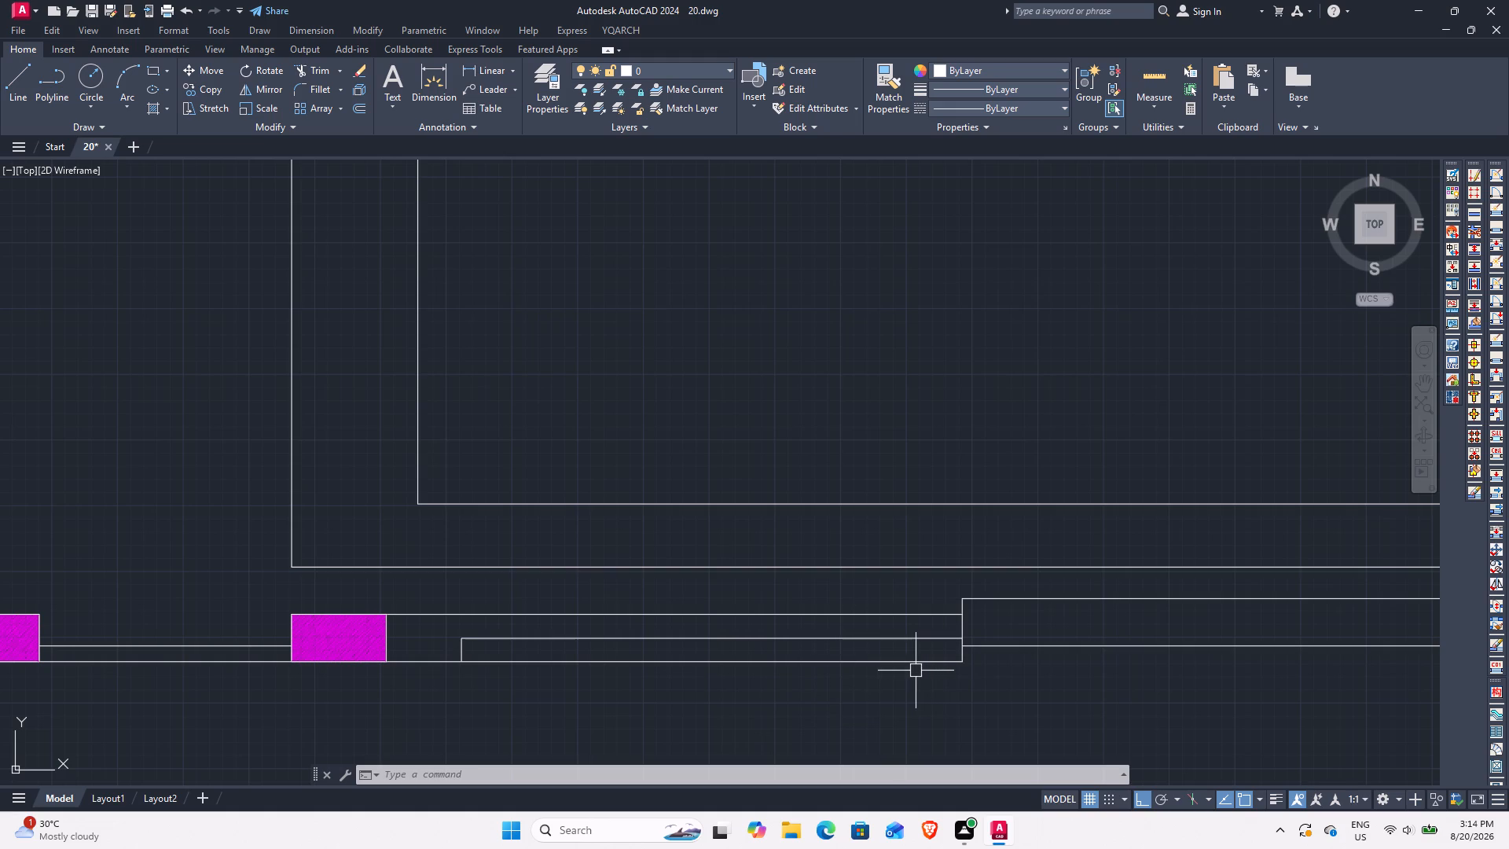
{"action": "scroll", "coordinate": [776, 637], "scroll_direction": "down", "scroll_amount": 3}
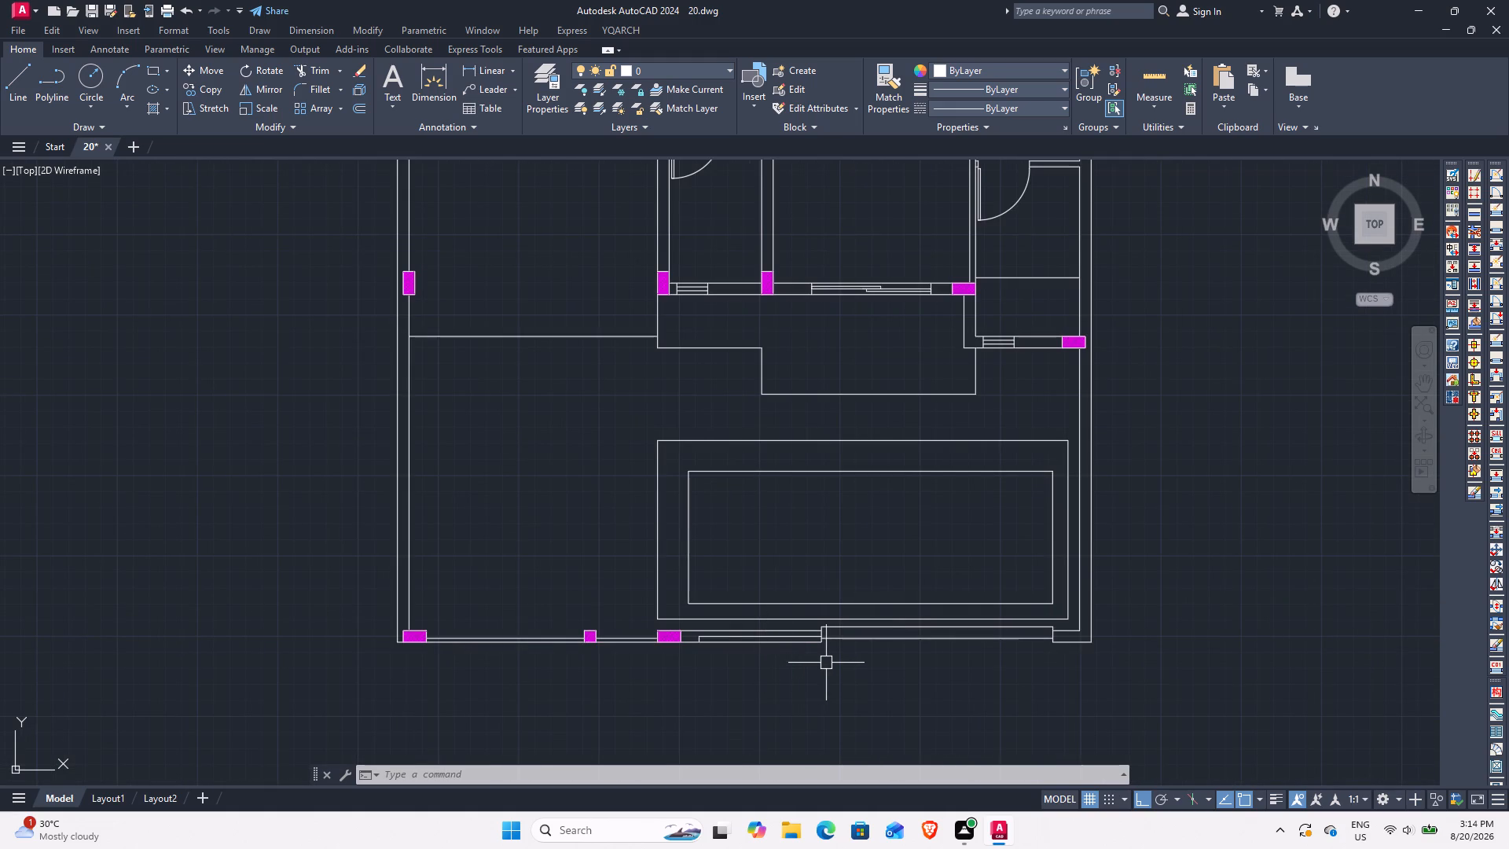
{"action": "scroll", "coordinate": [854, 631], "scroll_direction": "up", "scroll_amount": 4}
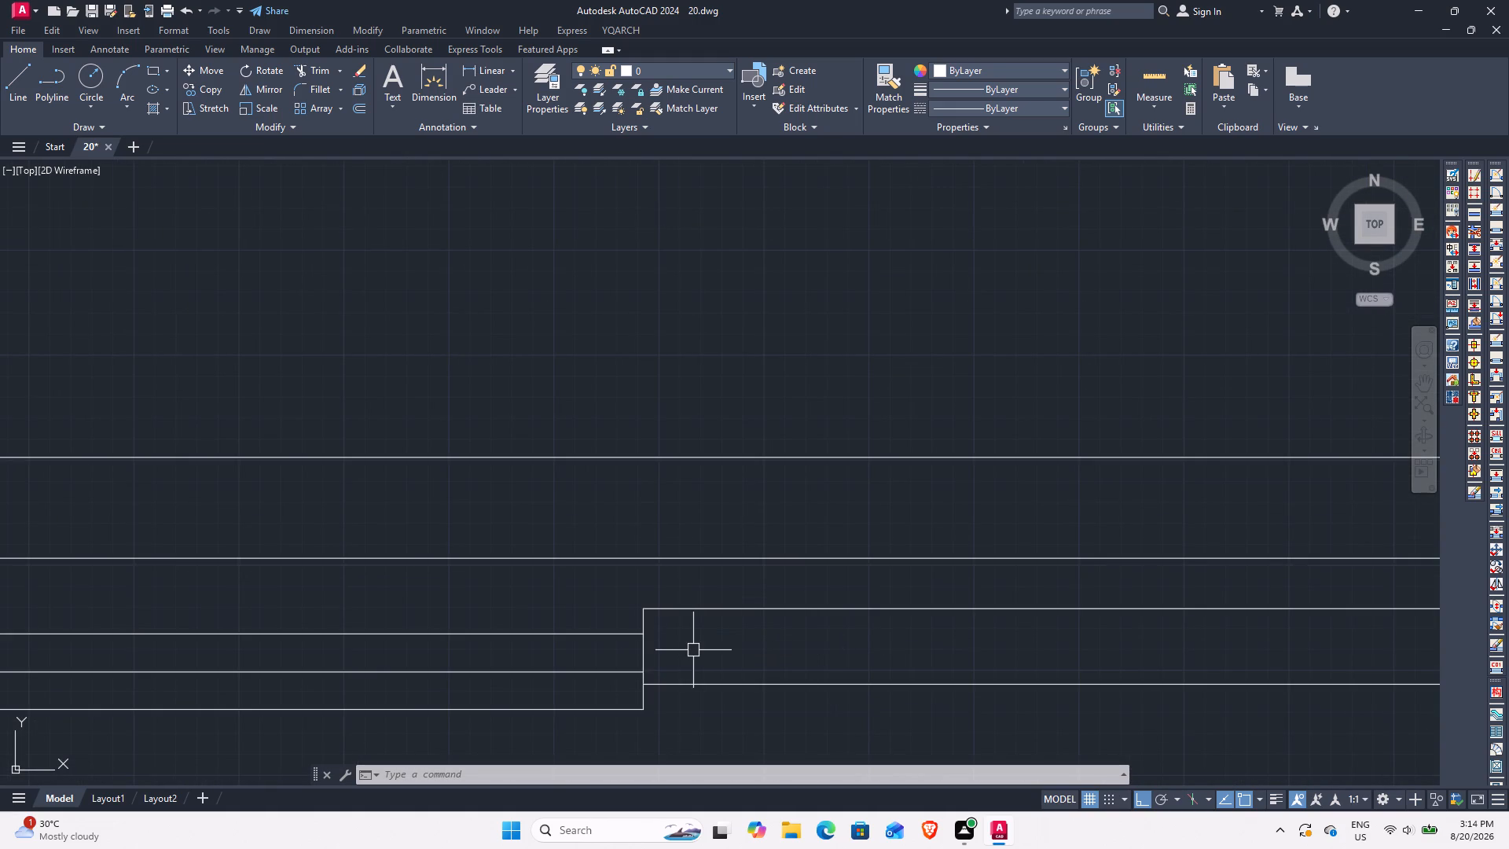
{"action": "scroll", "coordinate": [684, 651], "scroll_direction": "down", "scroll_amount": 4}
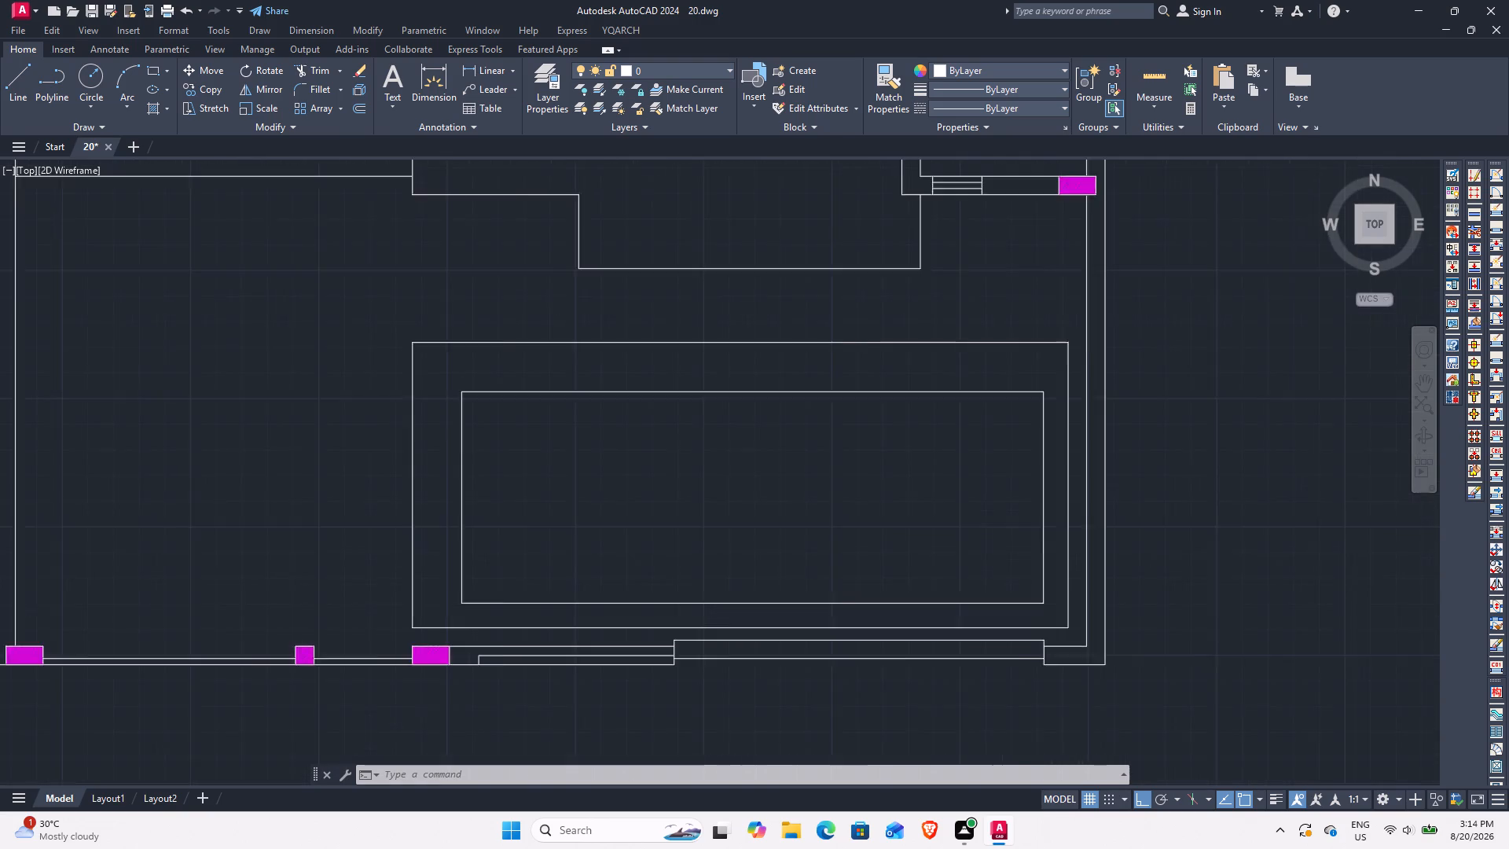
{"action": "scroll", "coordinate": [483, 413], "scroll_direction": "down", "scroll_amount": 2}
{"action": "middle_click_drag", "start_coordinate": [404, 426], "coordinate": [538, 660]}
{"action": "scroll", "coordinate": [525, 498], "scroll_direction": "down", "scroll_amount": 1}
{"action": "scroll", "coordinate": [525, 498], "scroll_direction": "up", "scroll_amount": 1}
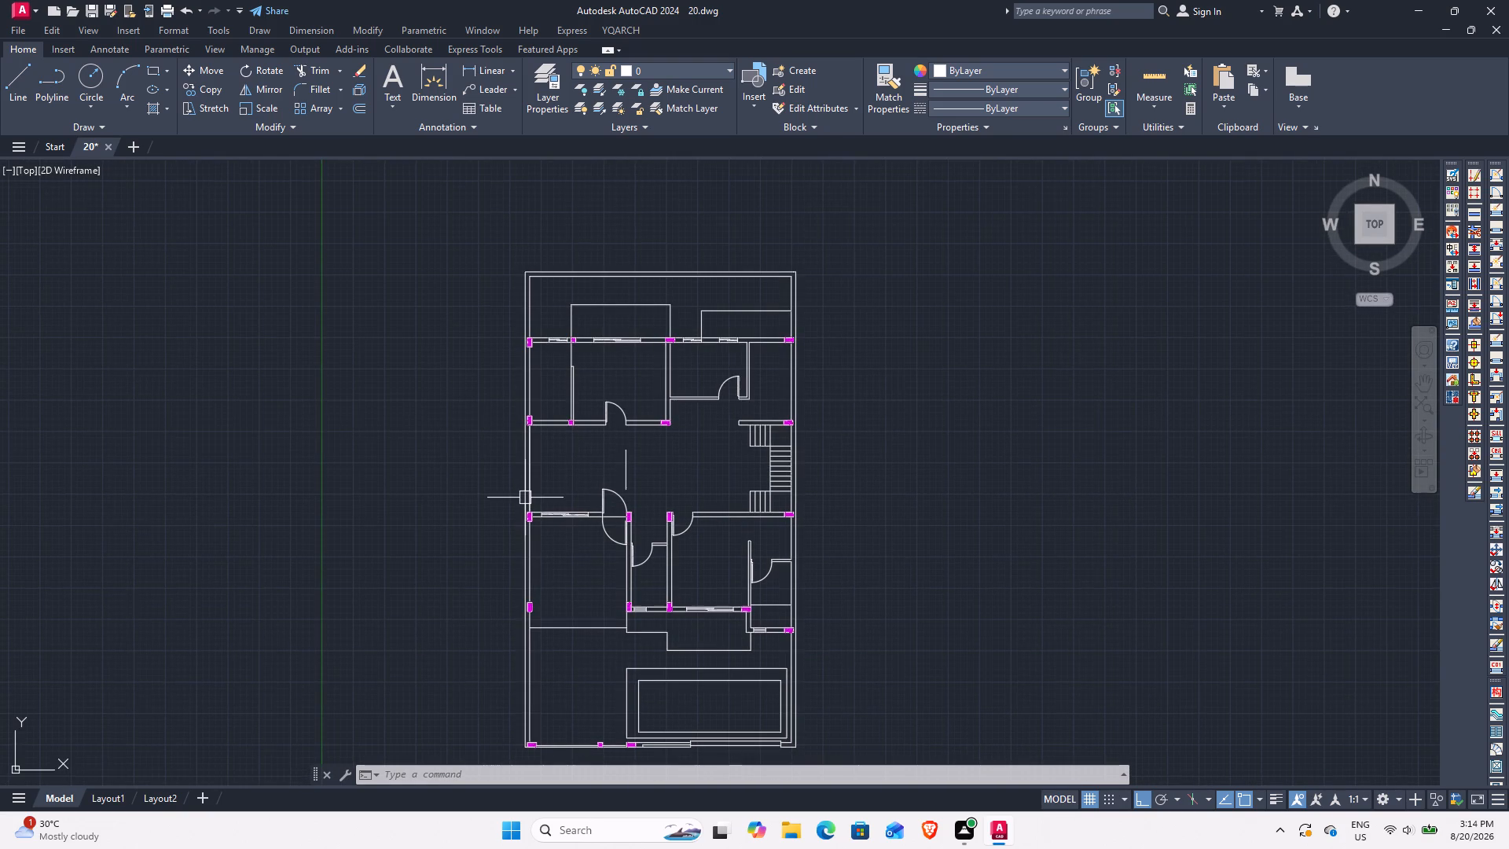
Save the drawing.
{"action": "key", "text": "ctrl+s"}
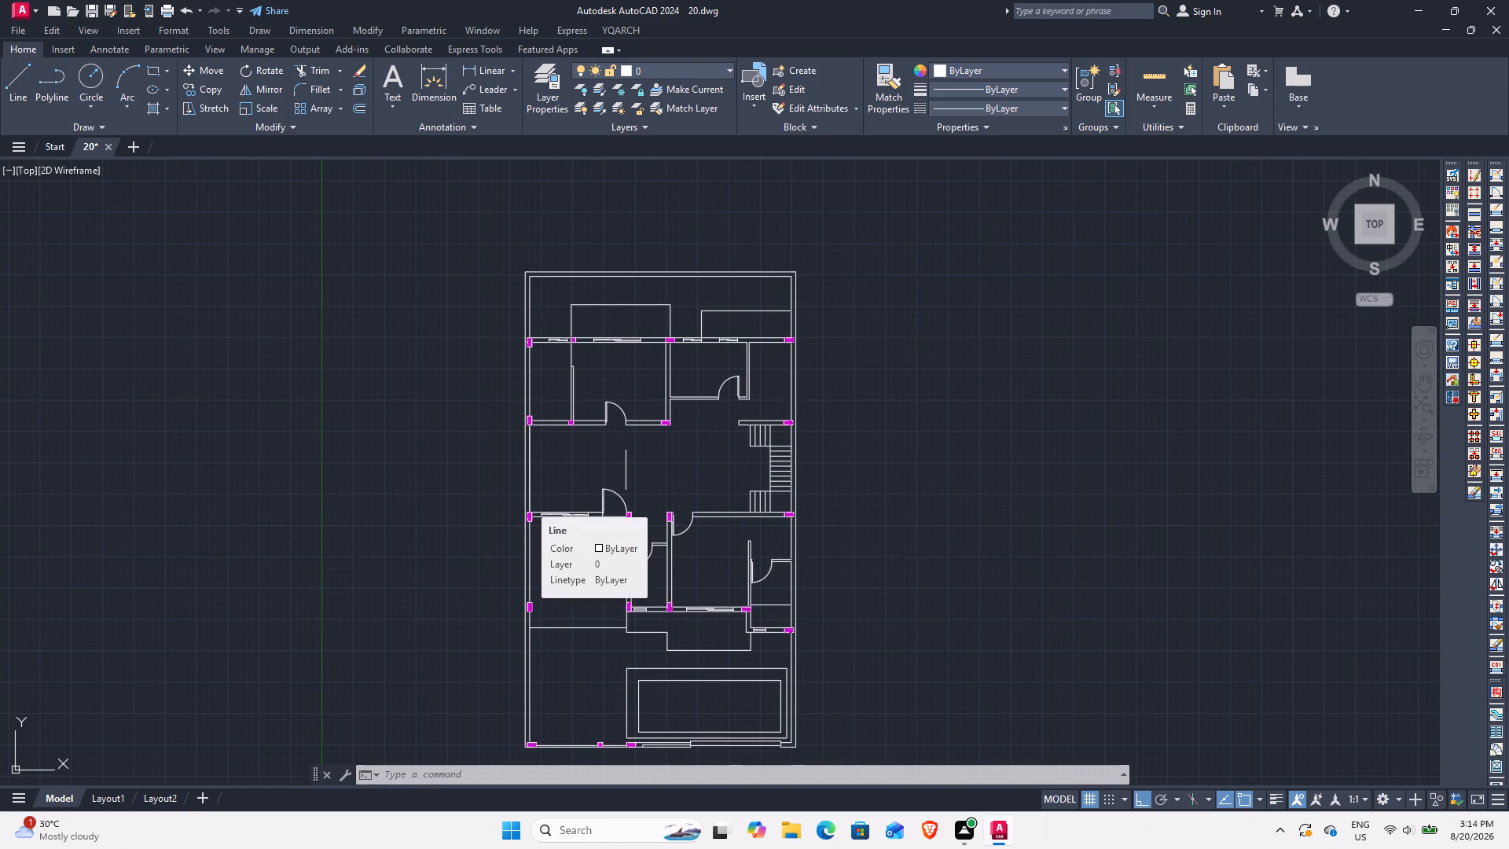
Save a copy of the drawing under the name 20 in the AUTO CAD folder.
{"action": "left_click", "coordinate": [15, 30]}
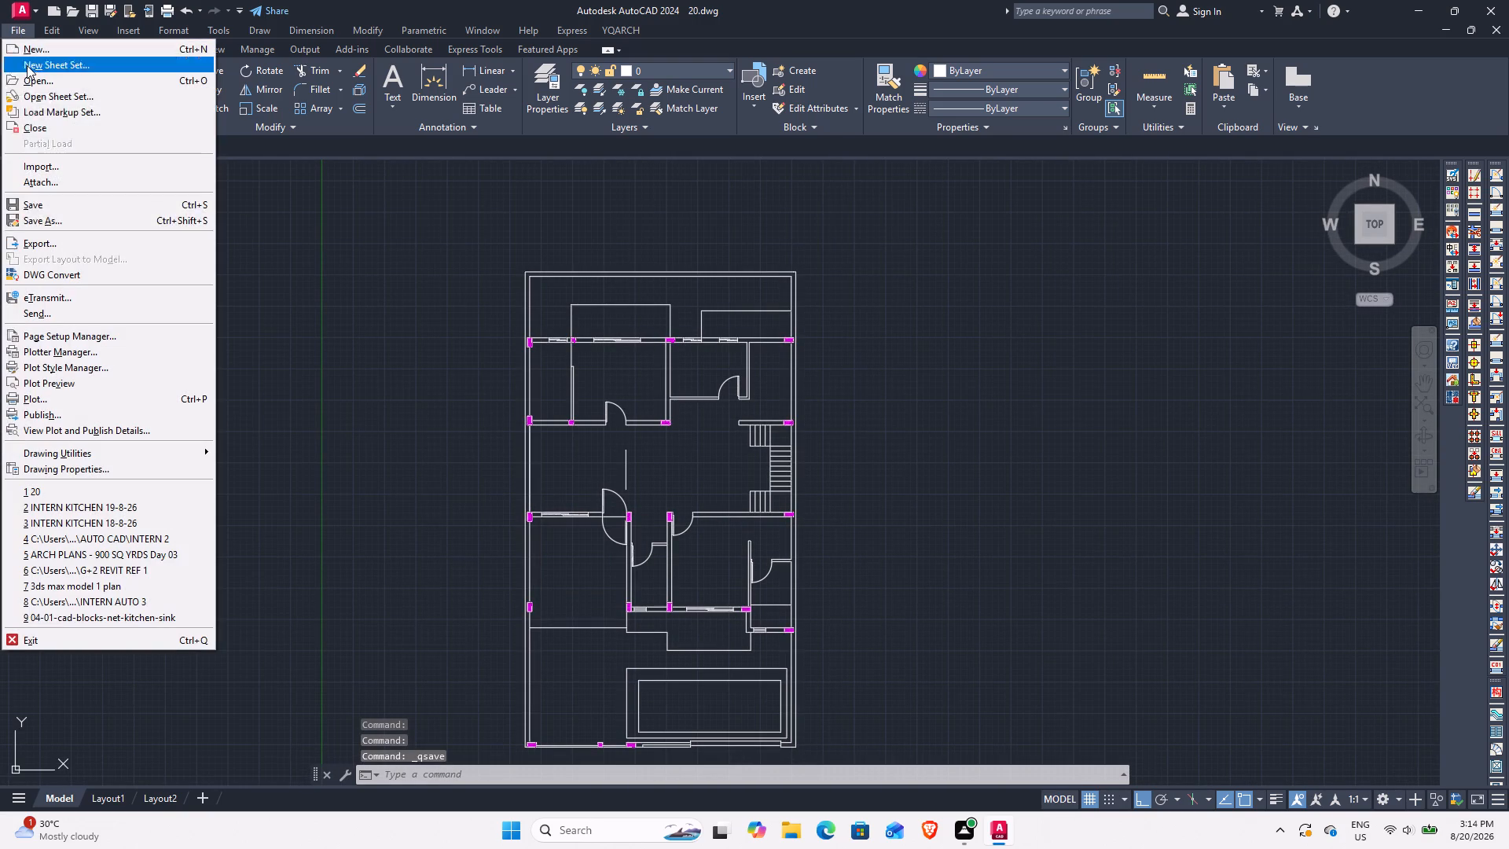
{"action": "left_click", "coordinate": [39, 217]}
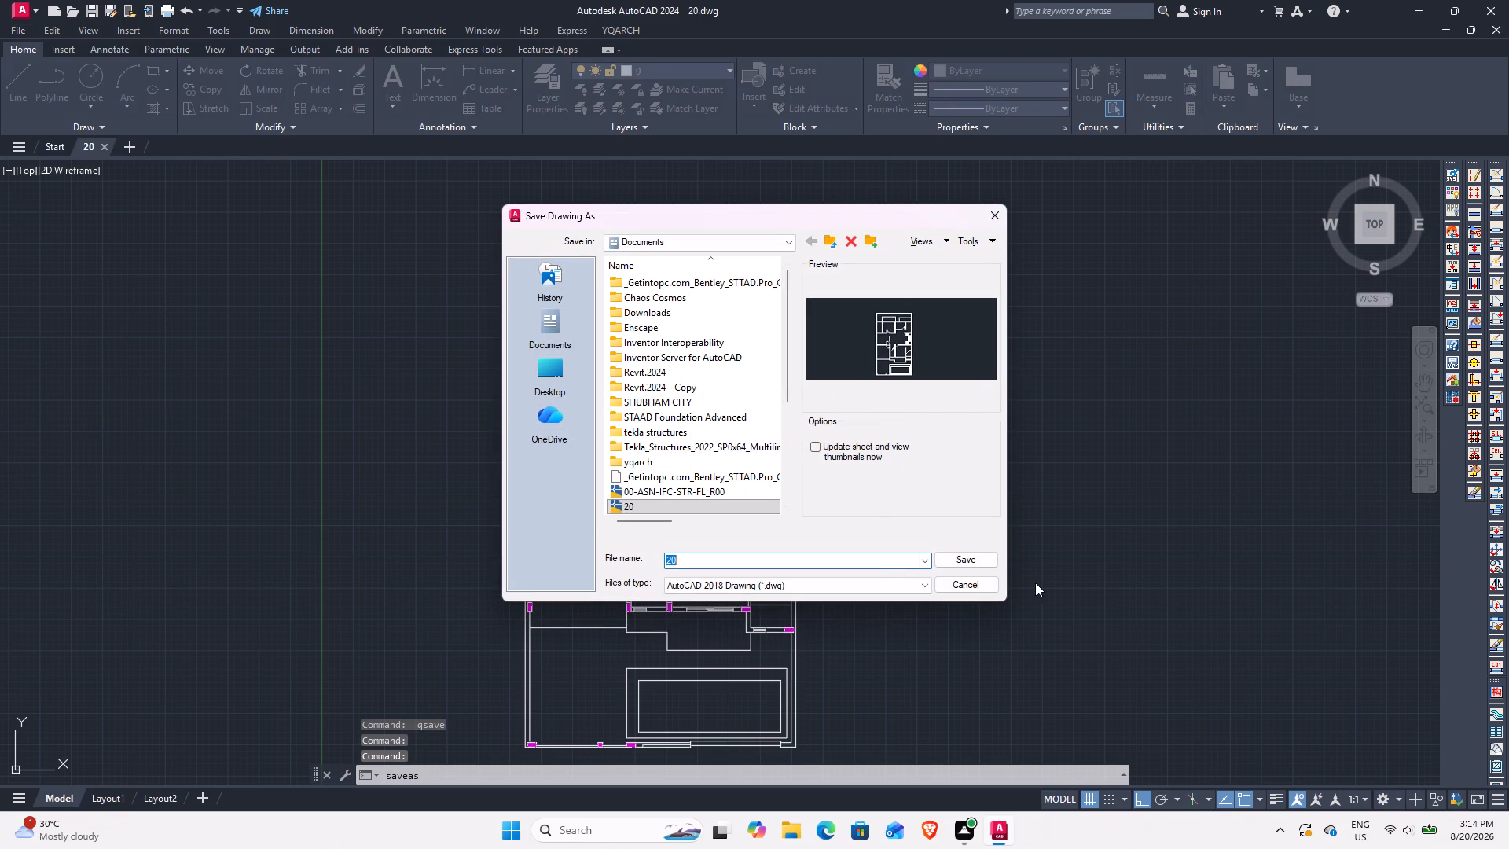
{"action": "left_click", "coordinate": [977, 564]}
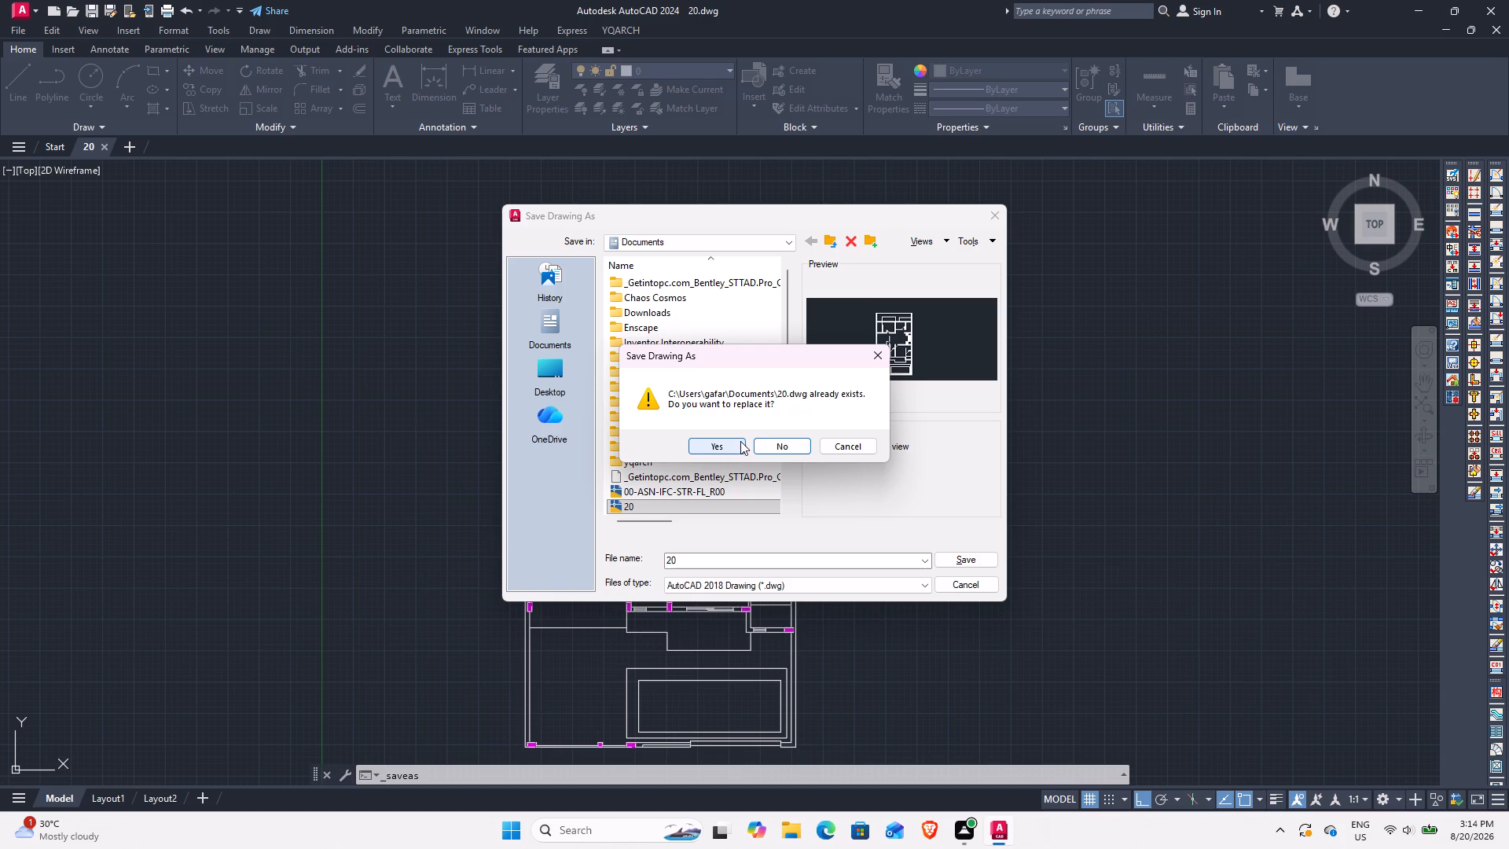
{"action": "left_click", "coordinate": [850, 445]}
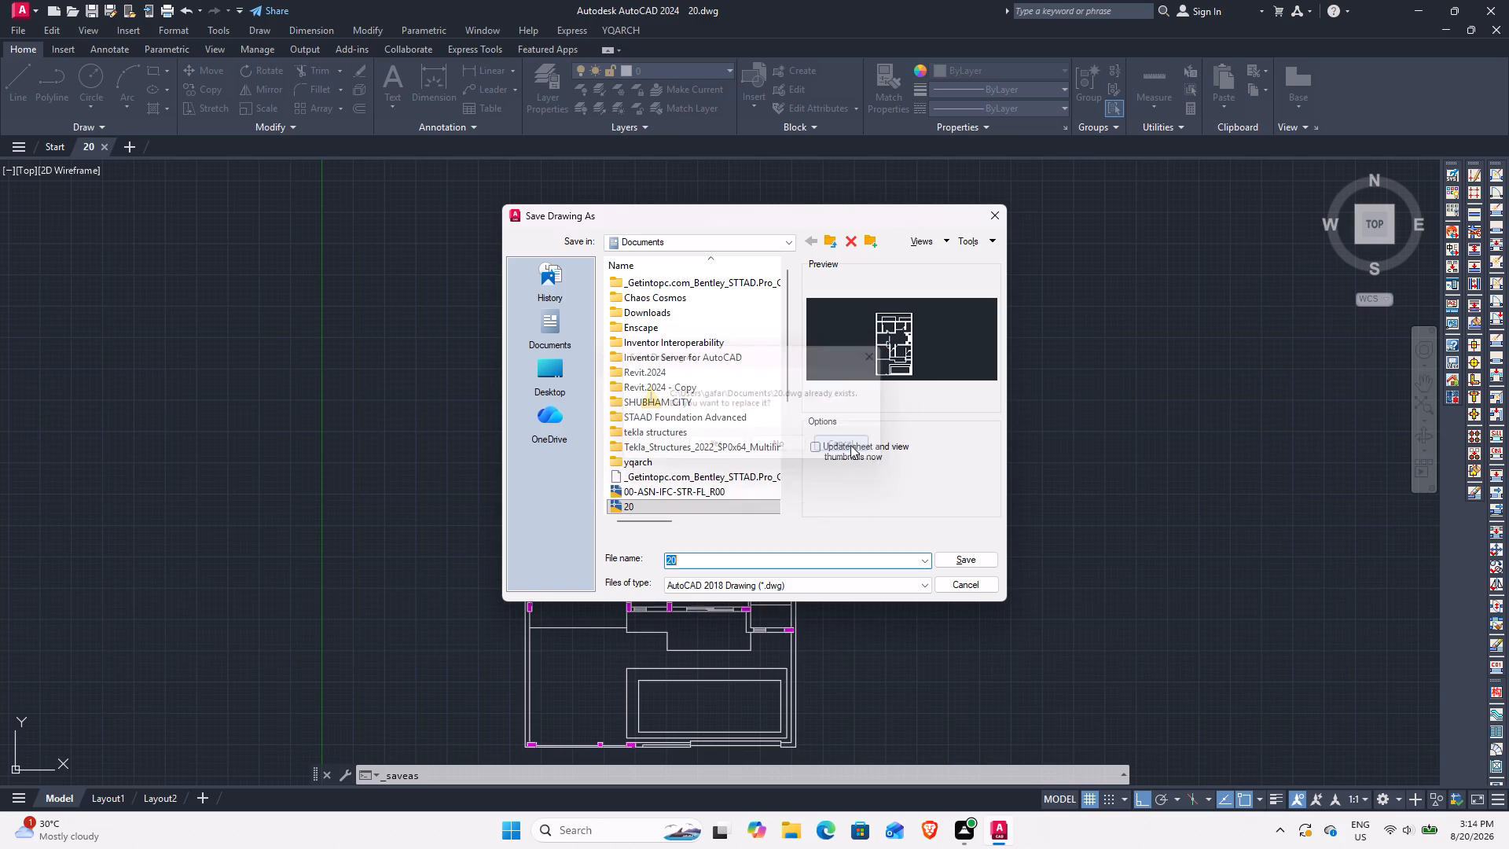
{"action": "left_click", "coordinate": [656, 236]}
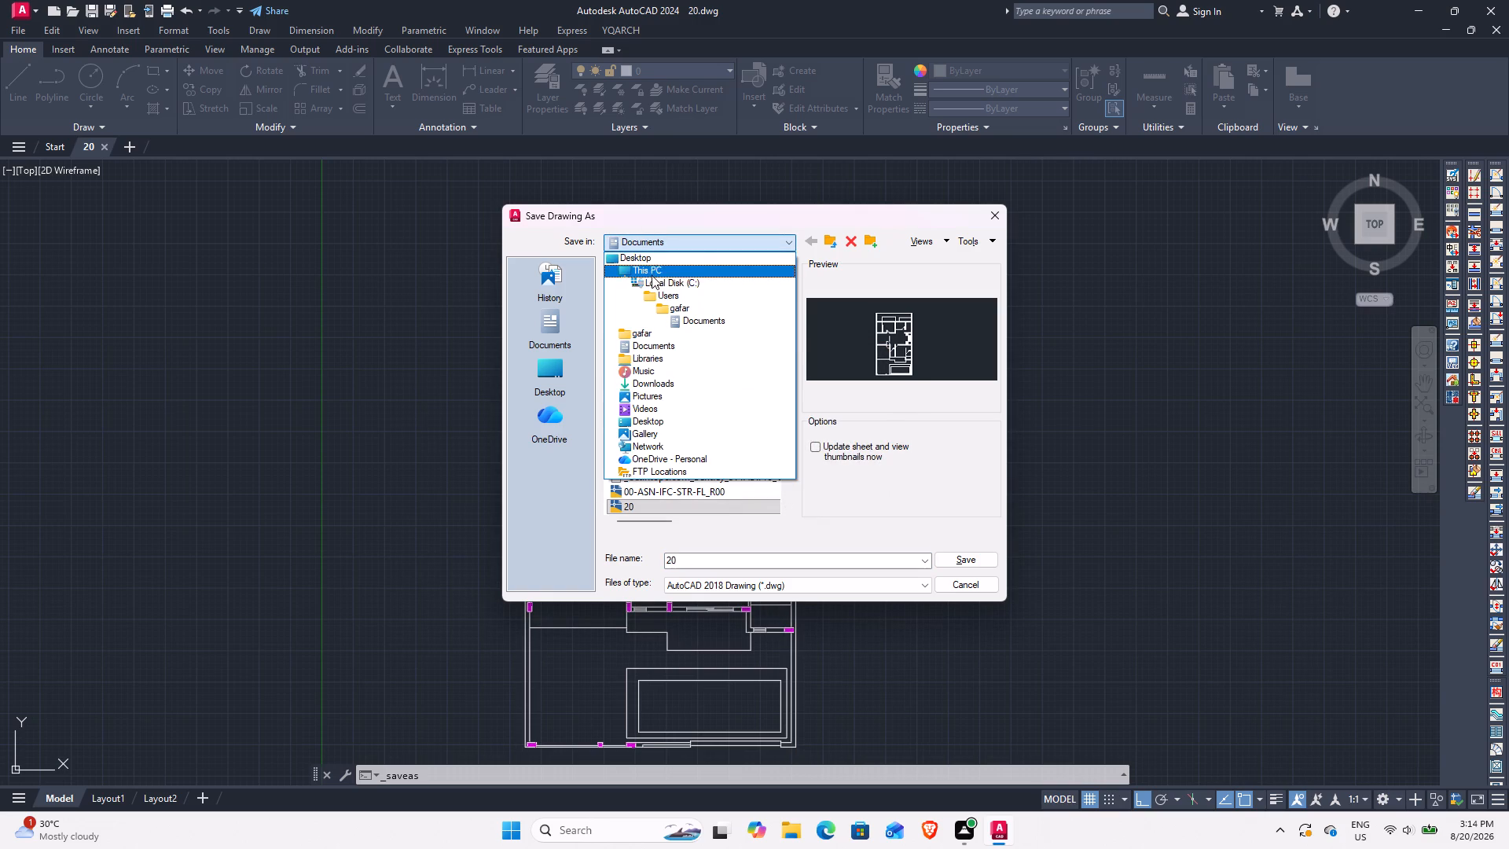
{"action": "left_click", "coordinate": [682, 305]}
{"action": "double_click", "coordinate": [668, 296]}
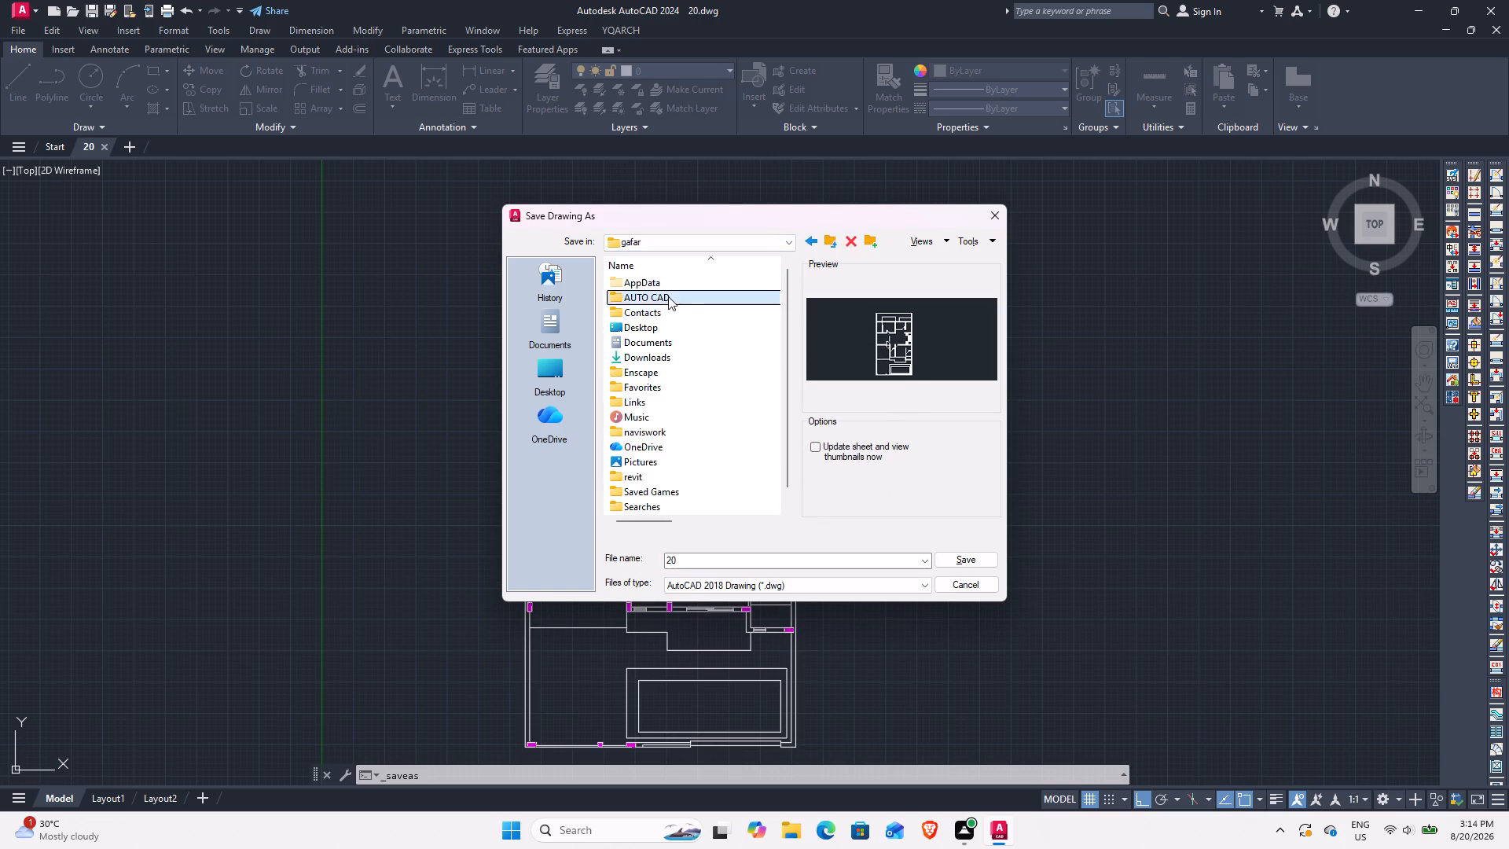
{"action": "left_click", "coordinate": [967, 557]}
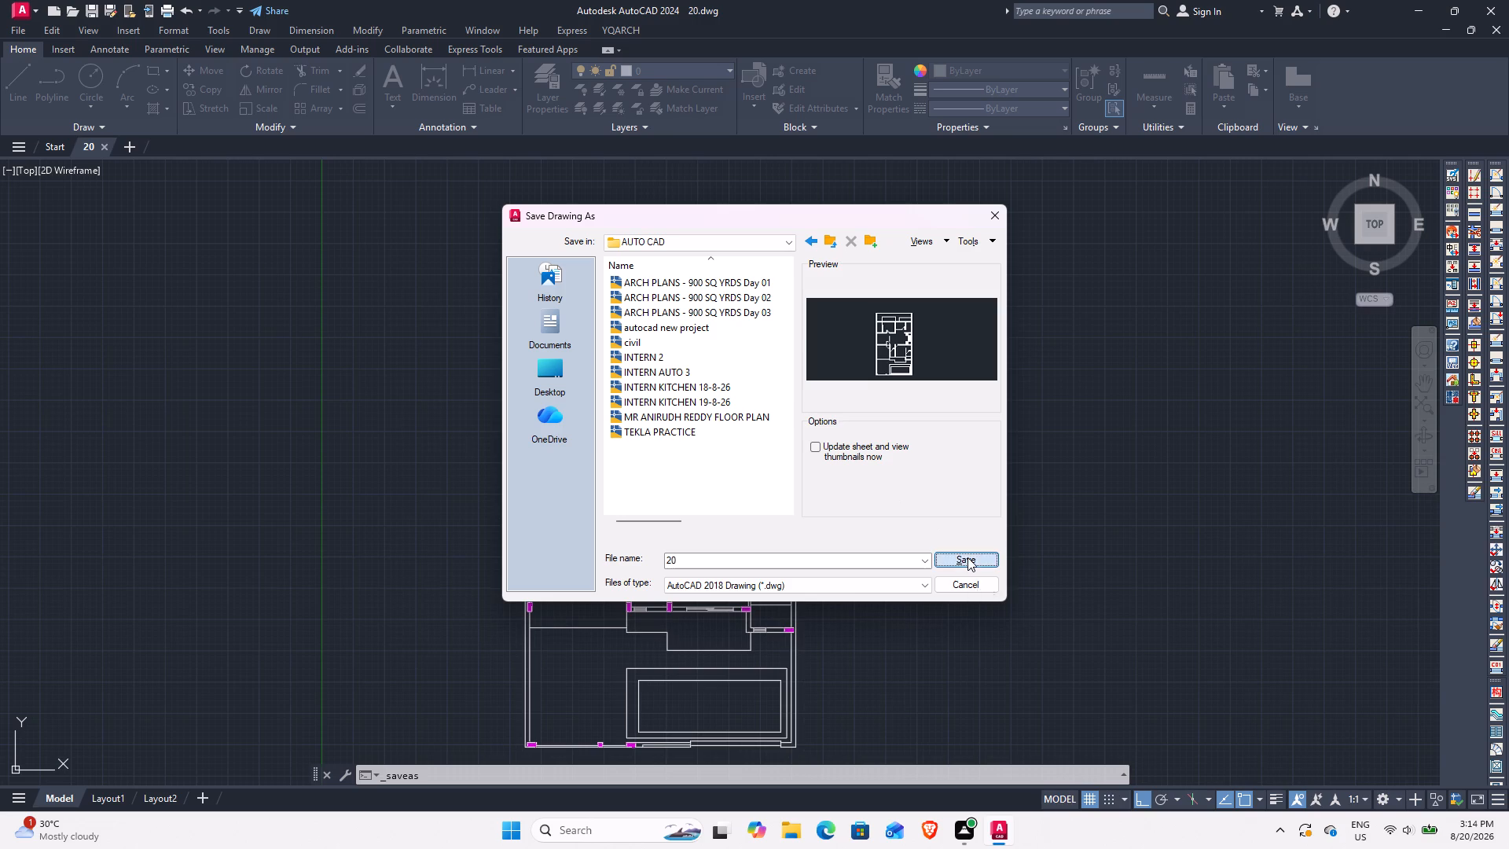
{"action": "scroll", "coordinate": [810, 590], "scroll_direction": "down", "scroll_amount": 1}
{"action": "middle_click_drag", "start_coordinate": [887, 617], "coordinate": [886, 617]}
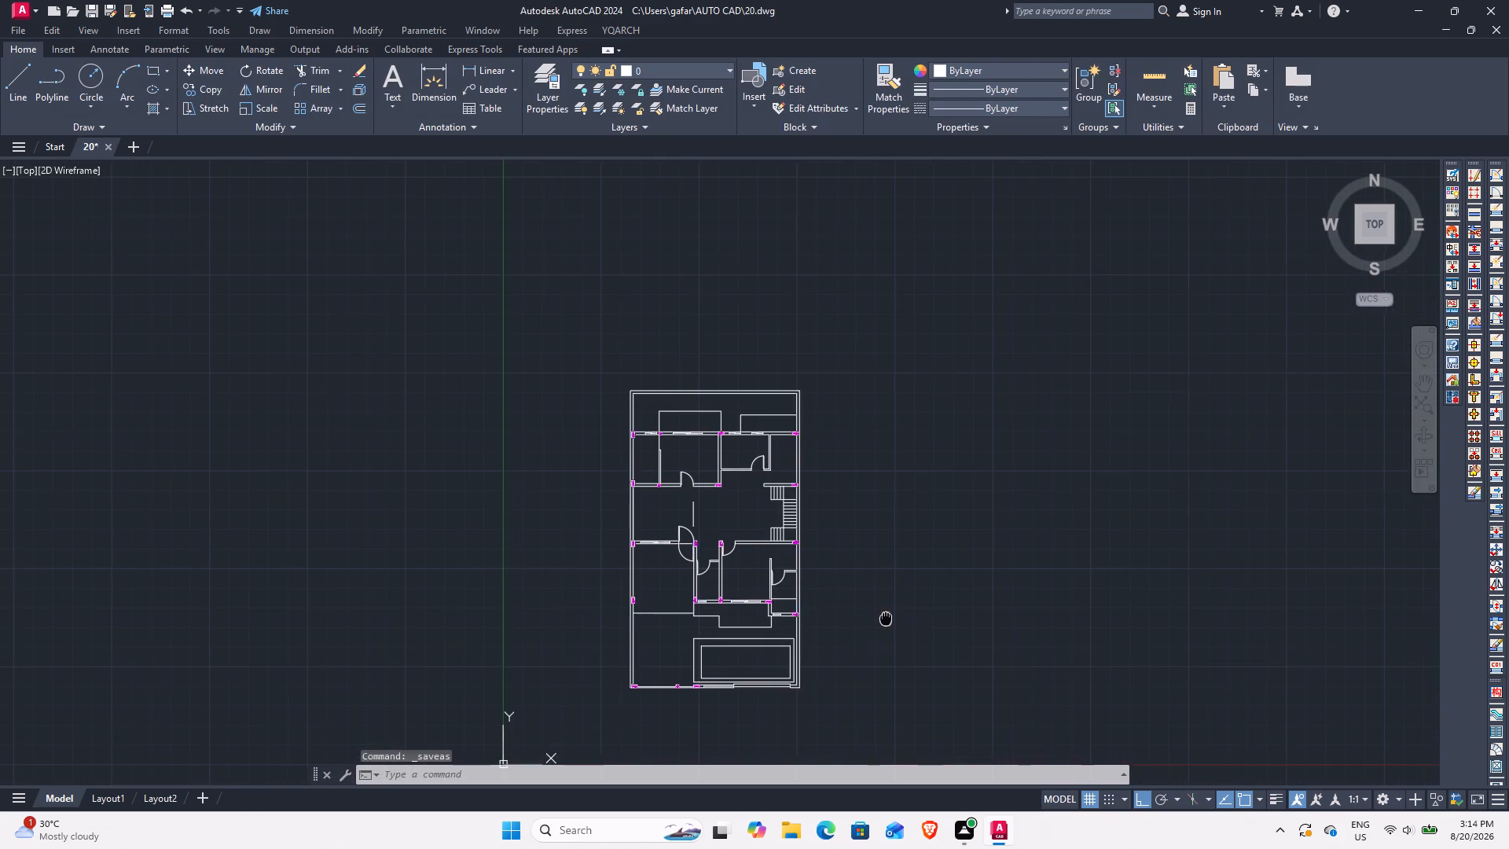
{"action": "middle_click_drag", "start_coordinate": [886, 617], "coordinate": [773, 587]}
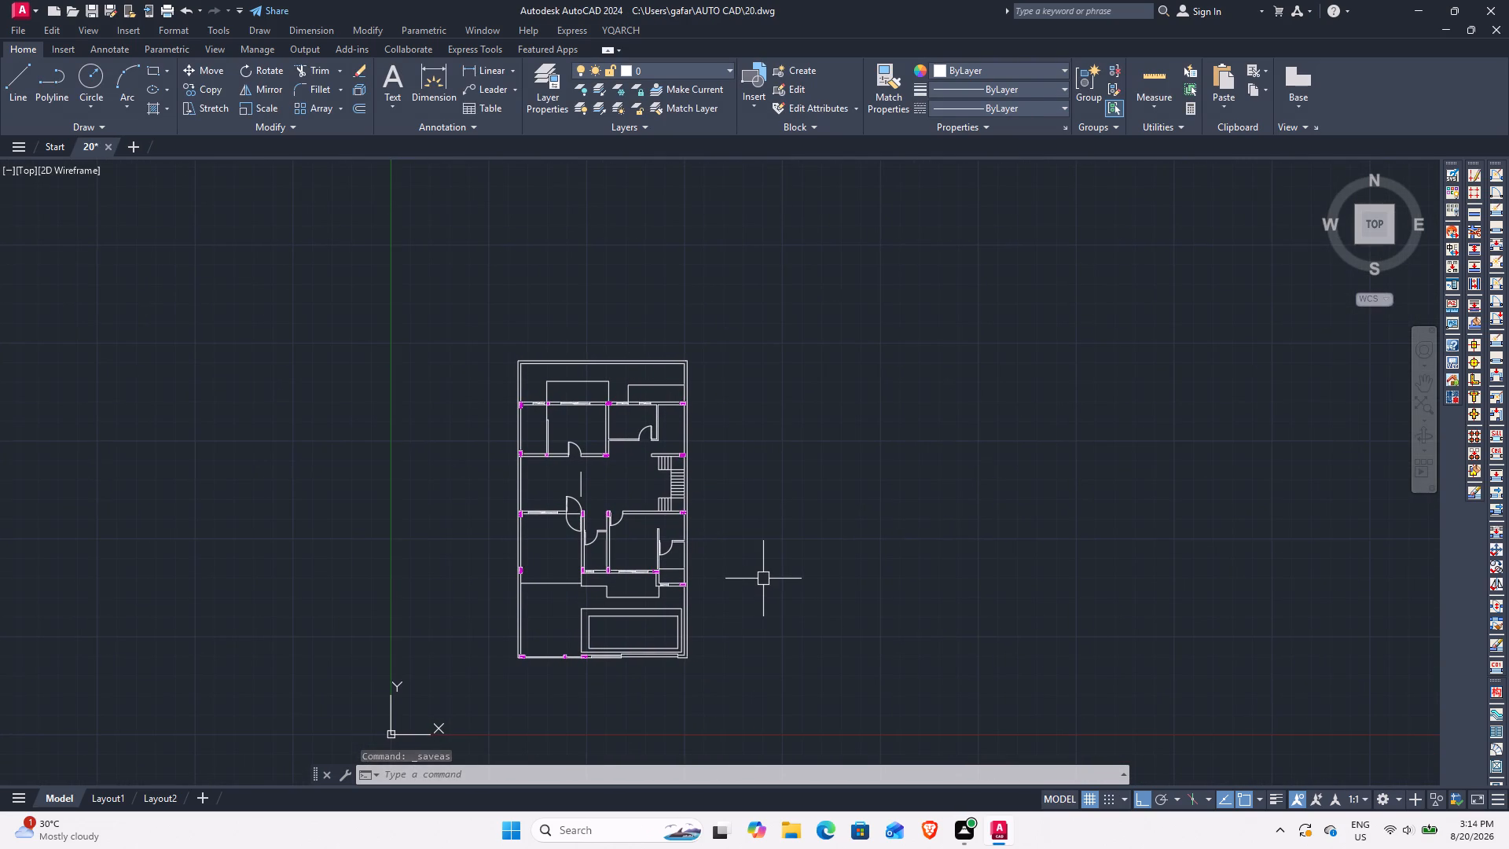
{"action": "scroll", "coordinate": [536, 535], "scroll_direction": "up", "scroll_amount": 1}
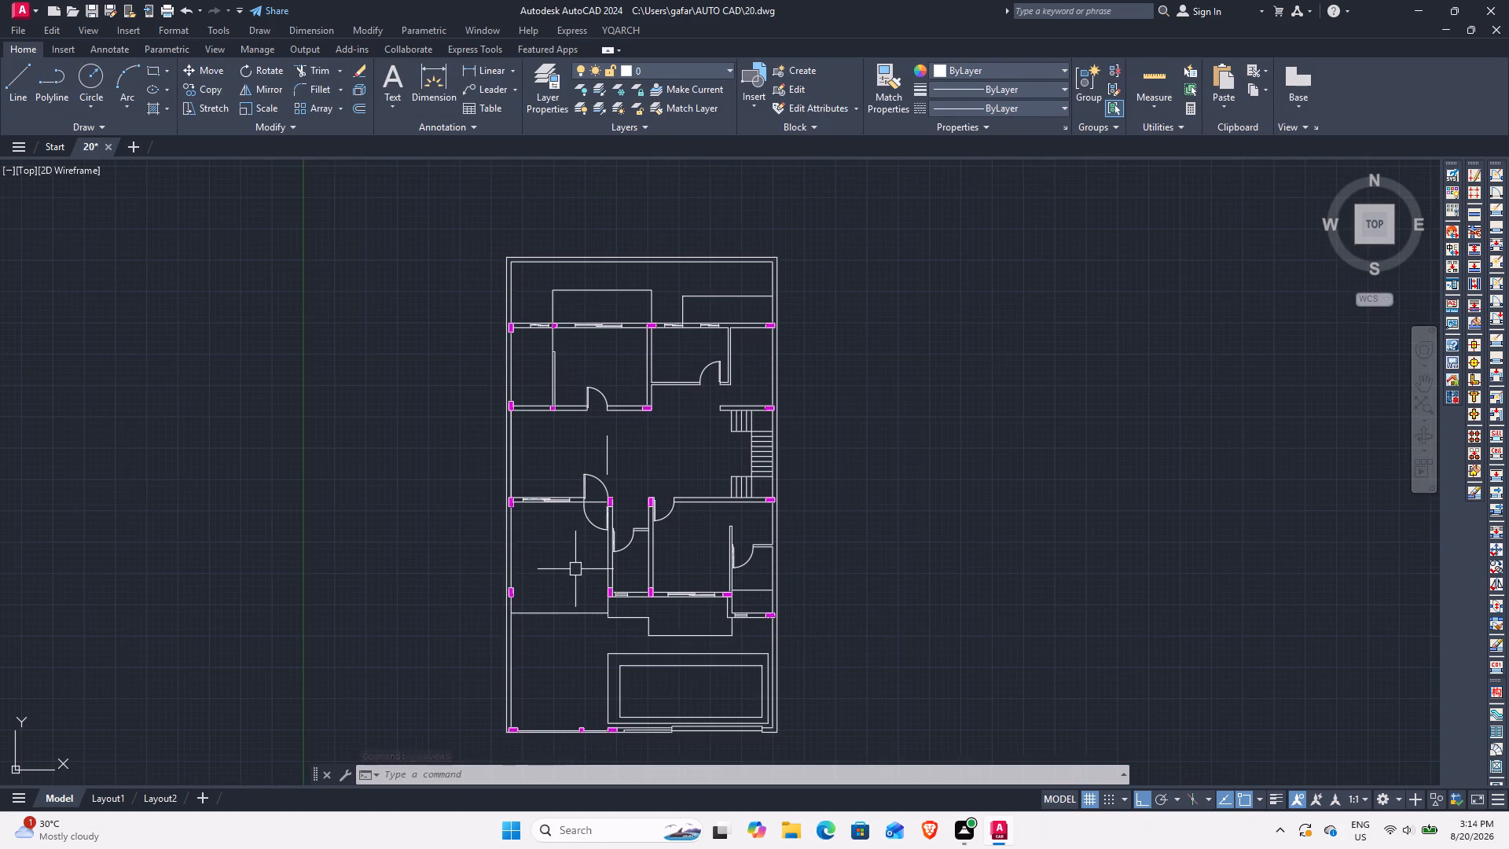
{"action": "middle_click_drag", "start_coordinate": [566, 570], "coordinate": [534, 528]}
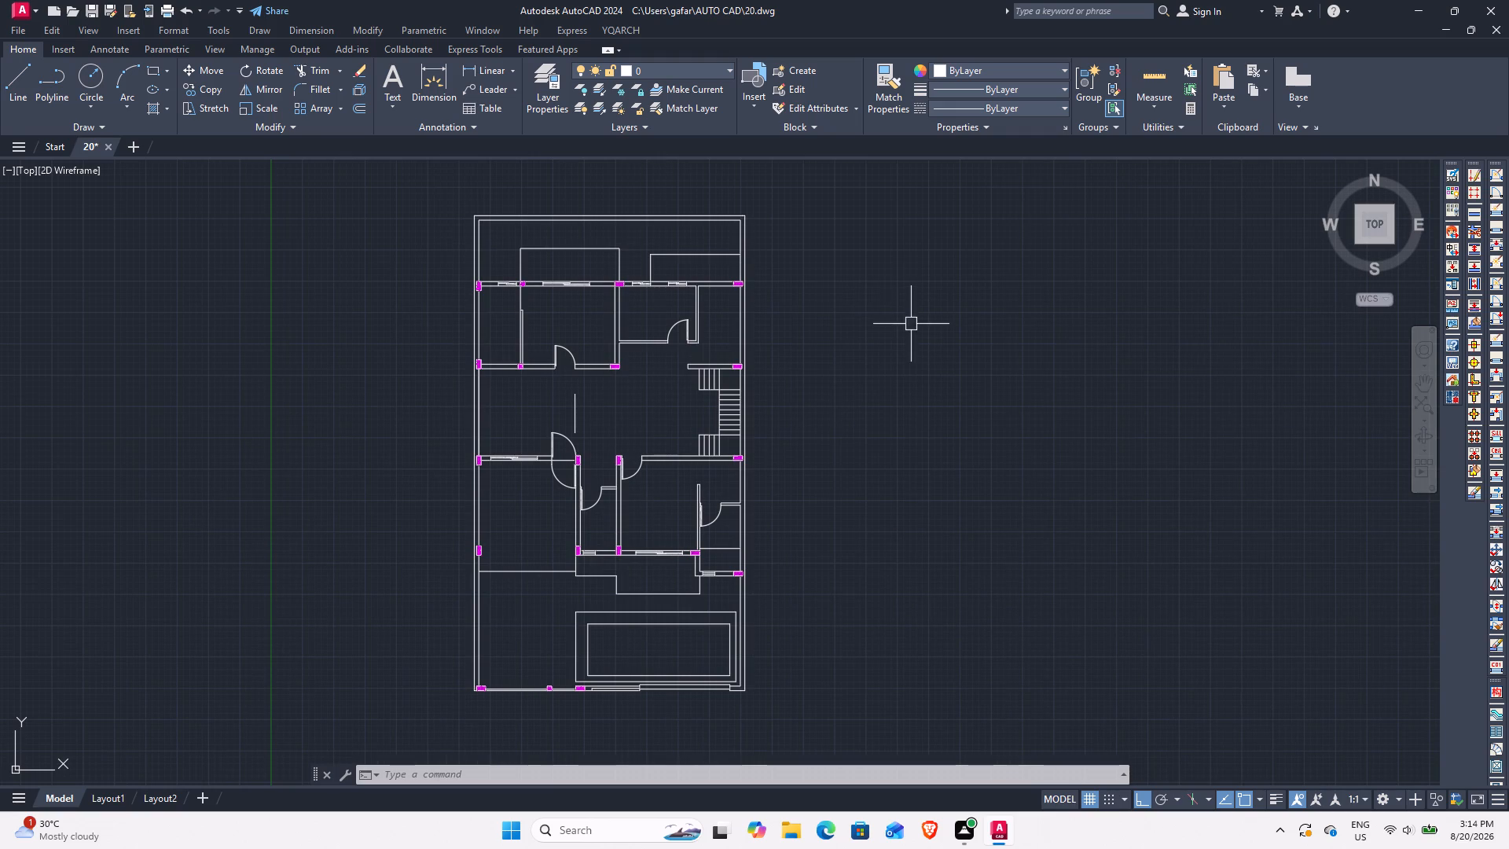
Launch Revit 2024.
{"action": "left_click", "coordinate": [575, 832]}
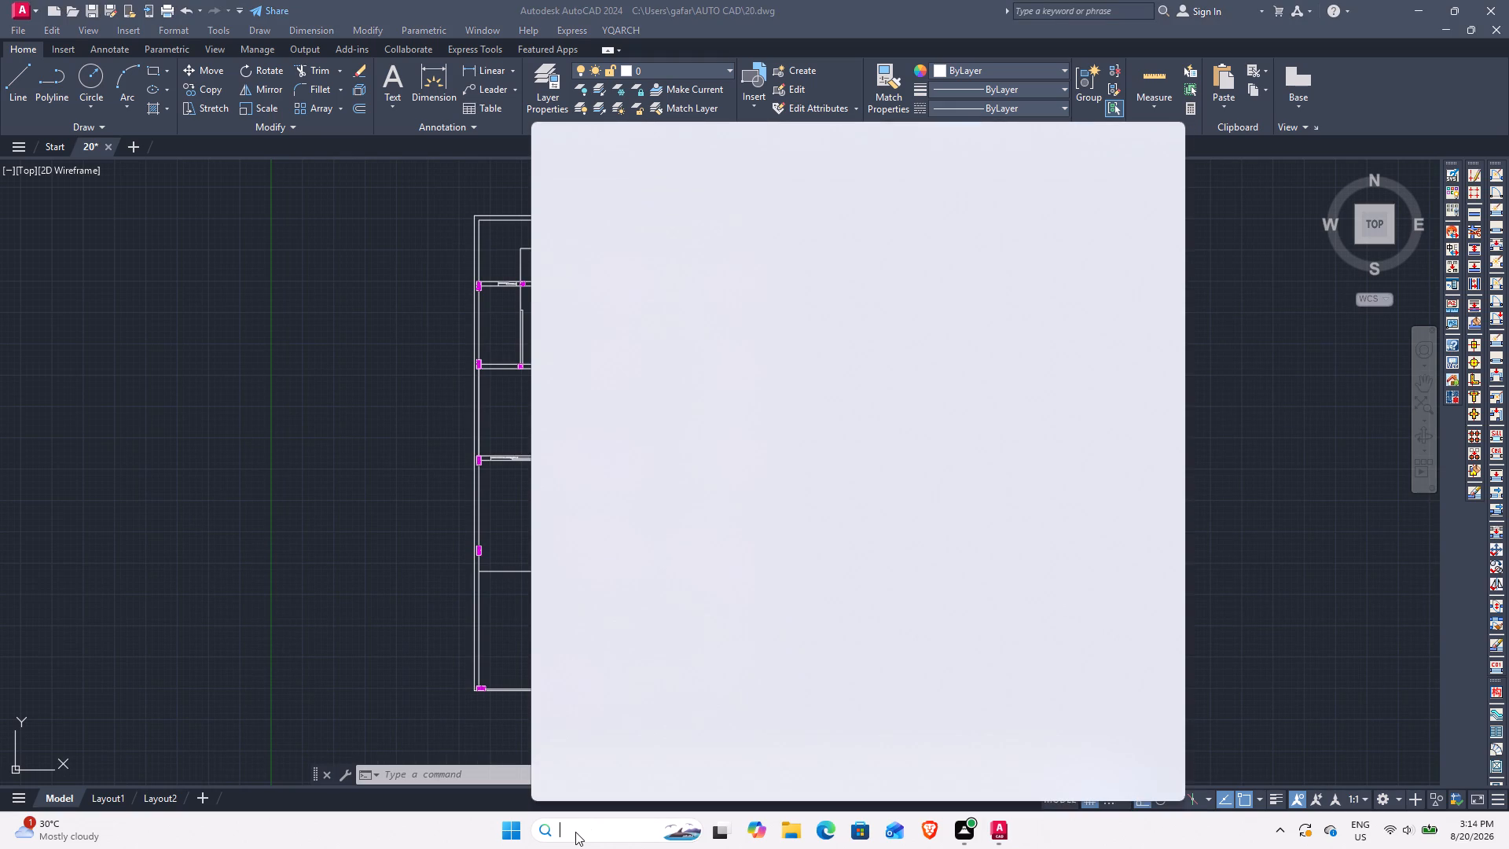
{"action": "type", "text": "re"}
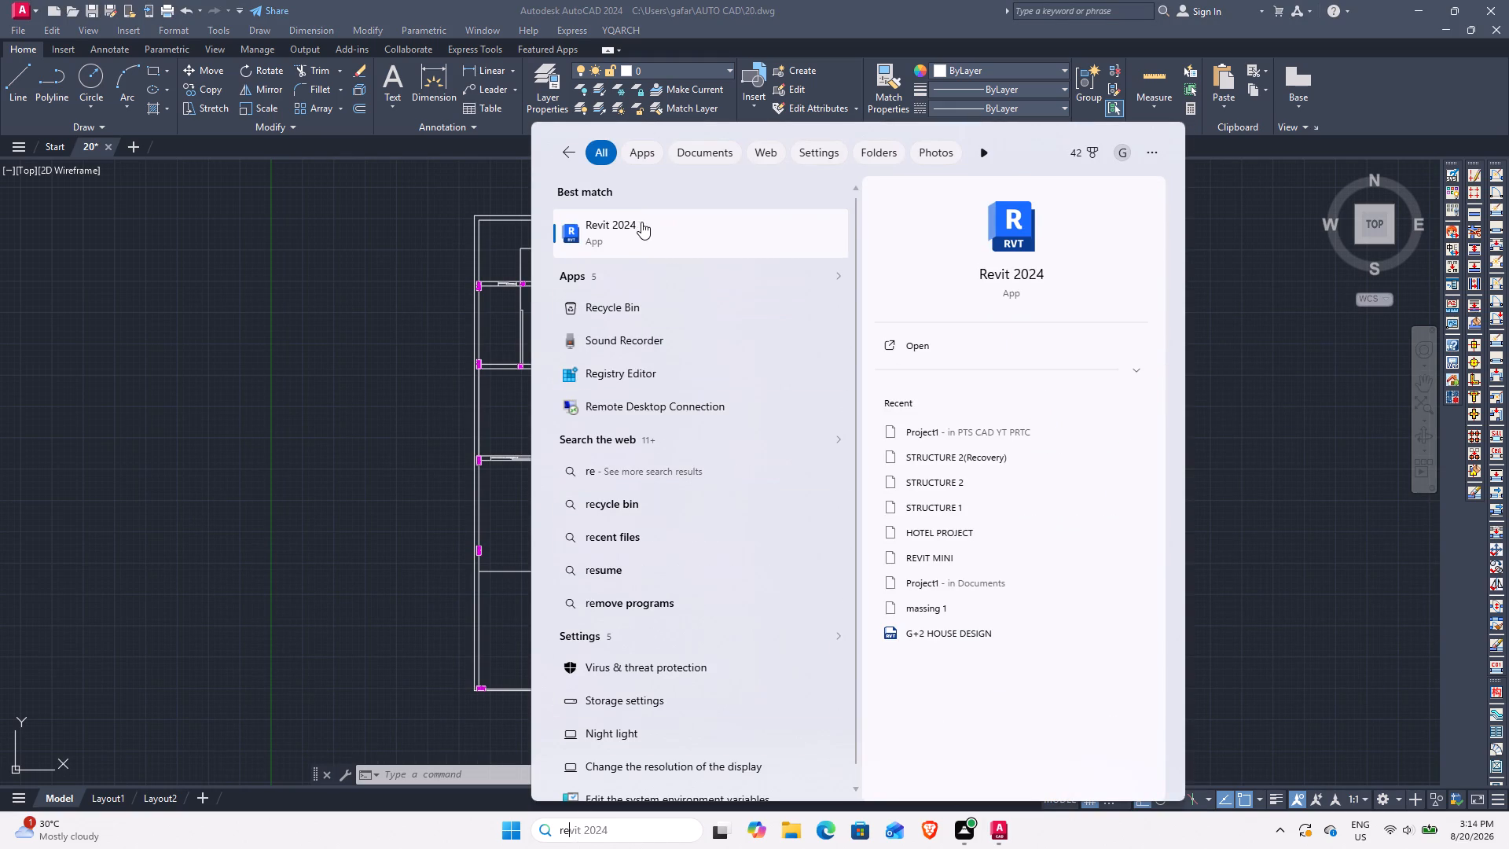
{"action": "left_click", "coordinate": [637, 228]}
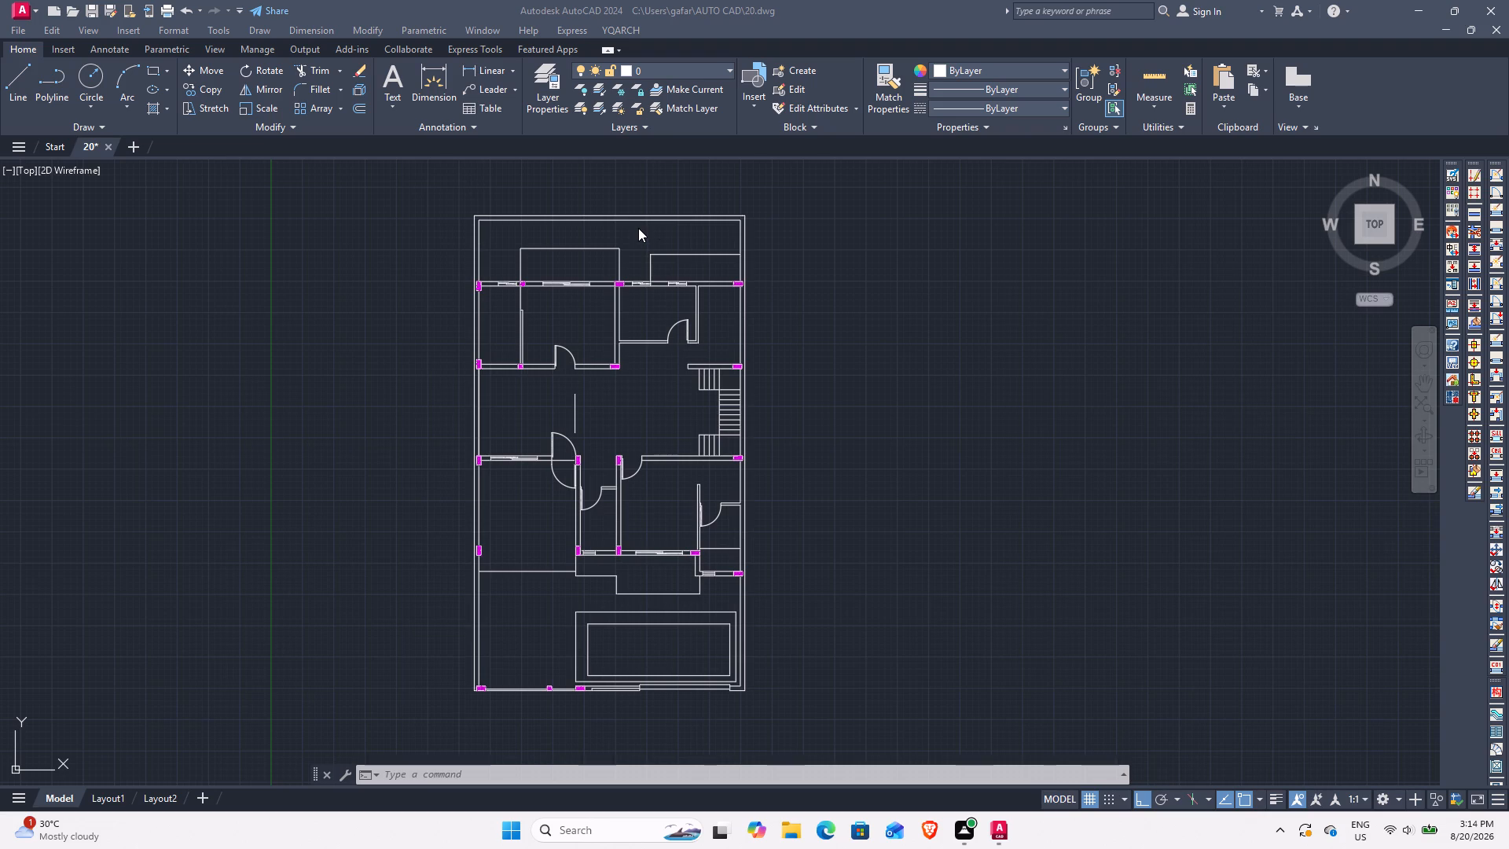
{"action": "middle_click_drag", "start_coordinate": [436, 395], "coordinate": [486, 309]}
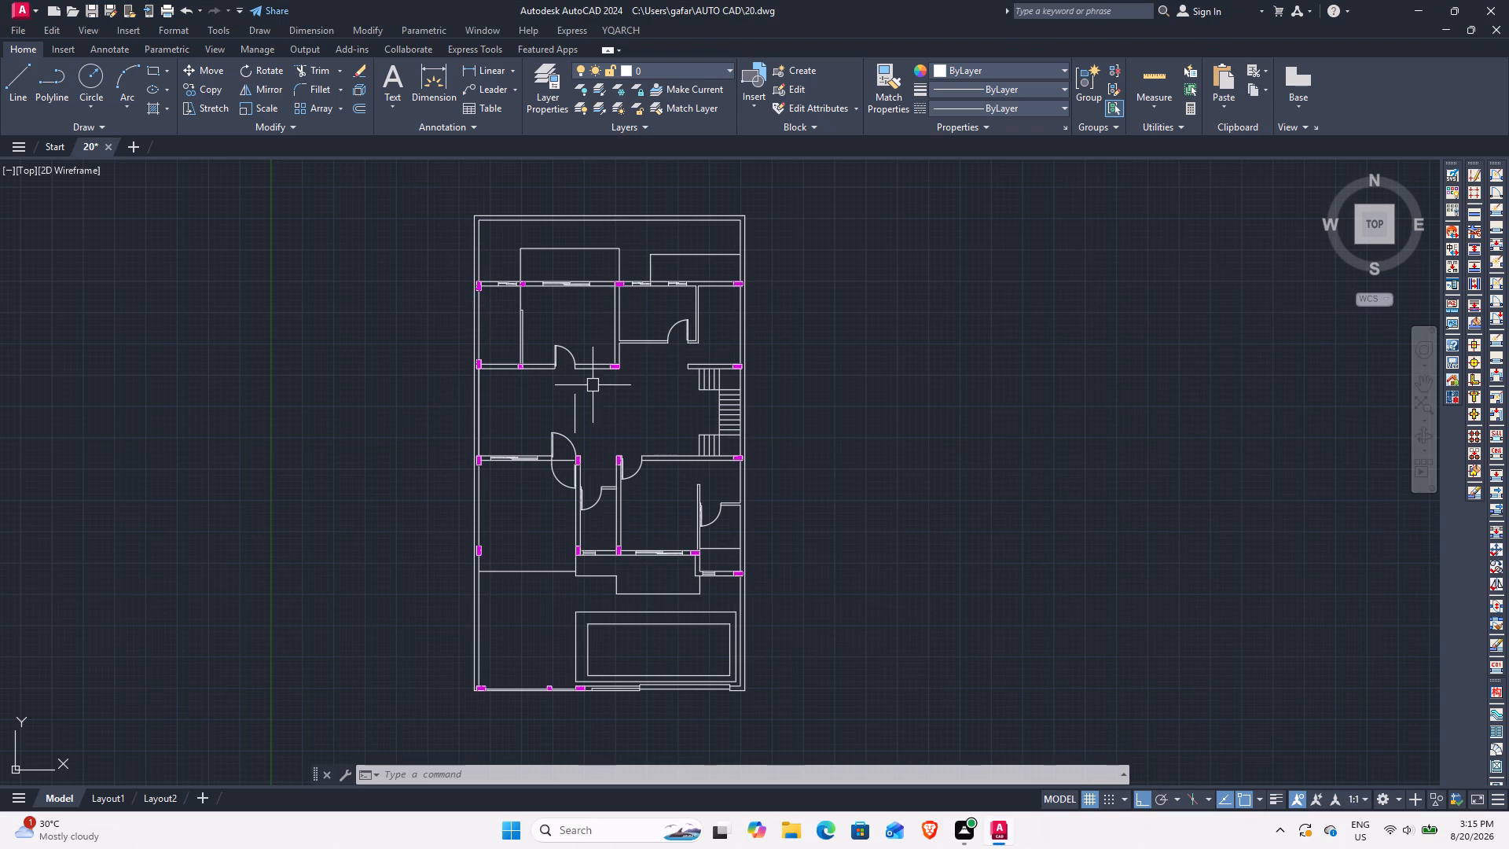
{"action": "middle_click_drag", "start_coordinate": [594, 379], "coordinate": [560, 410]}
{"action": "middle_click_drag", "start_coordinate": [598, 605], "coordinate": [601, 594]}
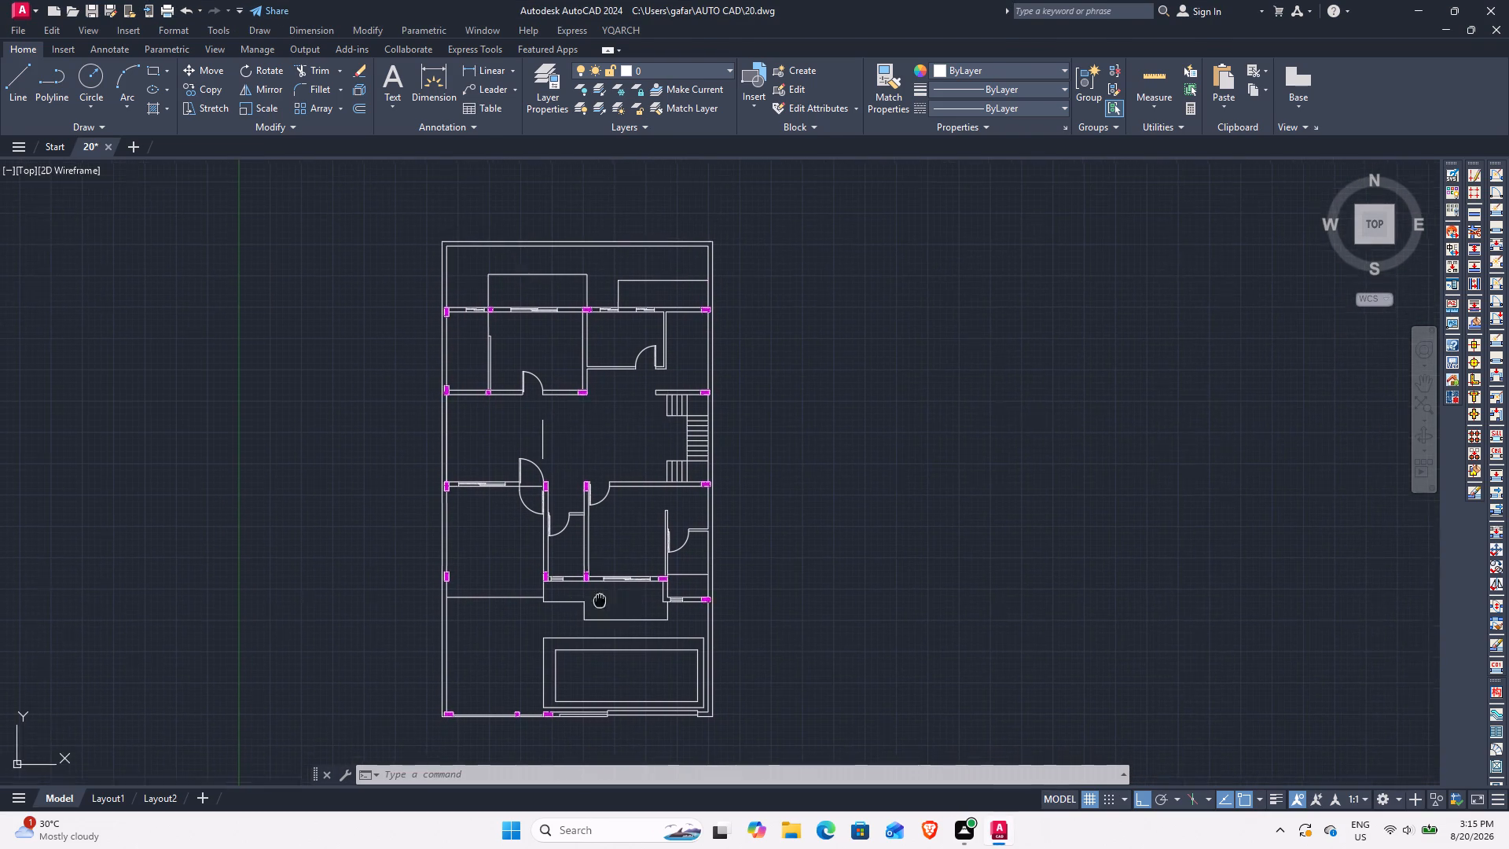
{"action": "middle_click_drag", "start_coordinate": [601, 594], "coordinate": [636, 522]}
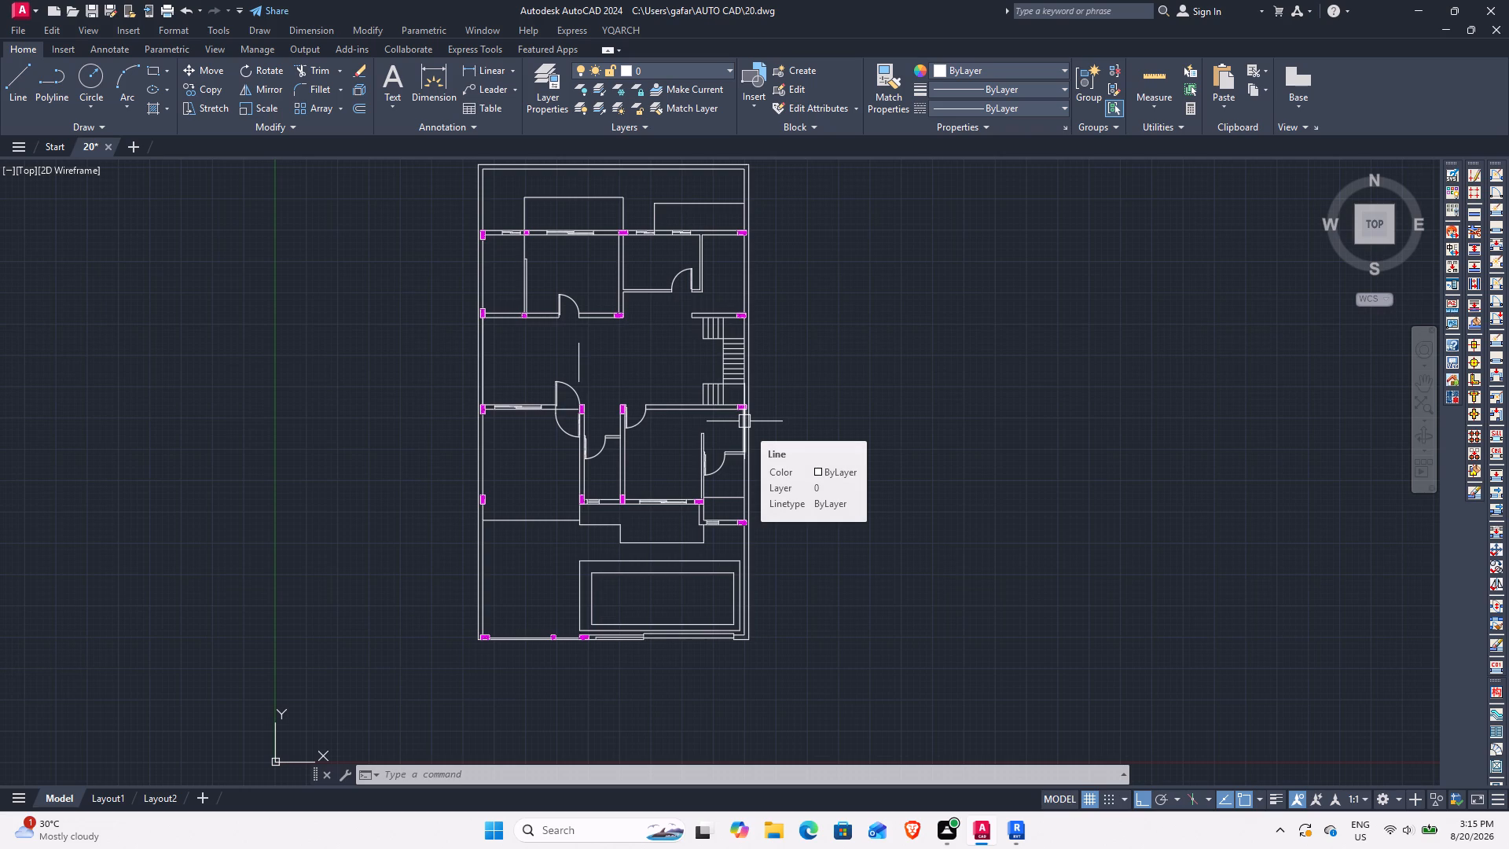
Switch to Revit and open the recent project DUPLEX 20.
{"action": "left_click", "coordinate": [1014, 824]}
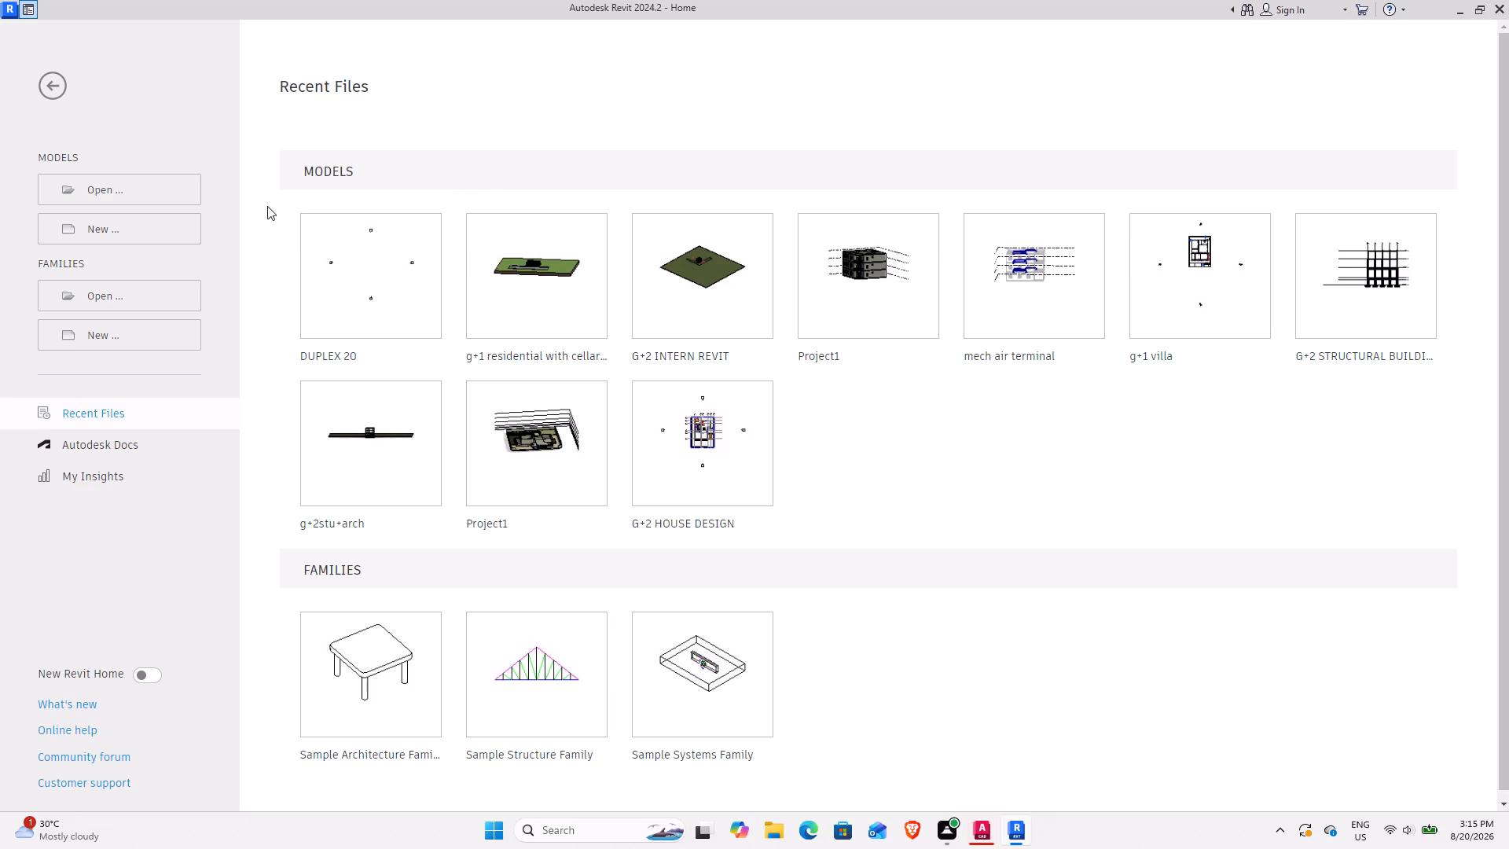
{"action": "left_click", "coordinate": [409, 288]}
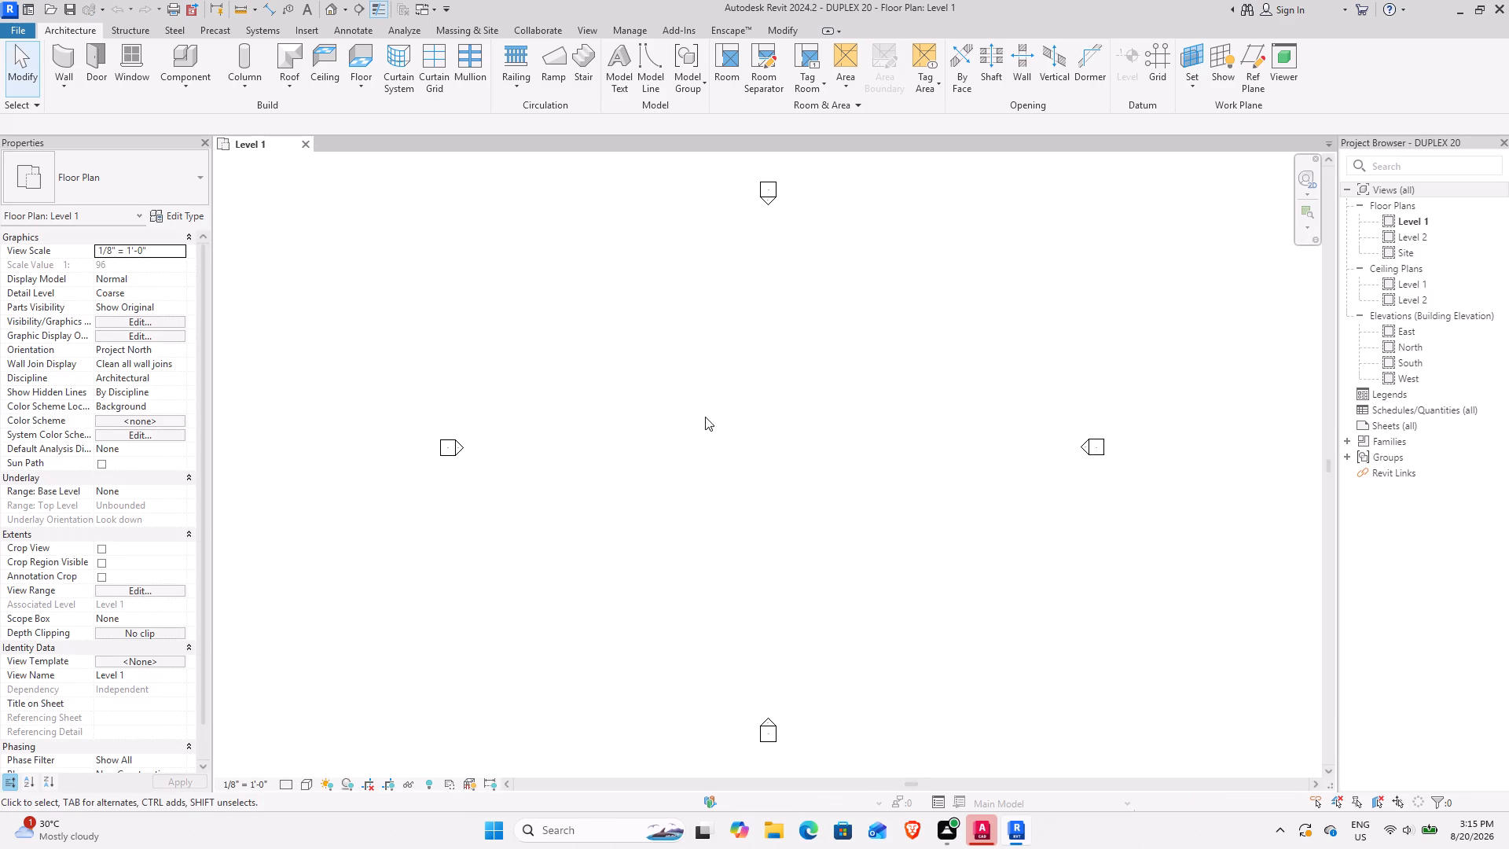
Import 20.dwg from the AUTO CAD folder with Manual - Center positioning and place it midway between the four elevation markers on Level 1.
{"action": "scroll", "coordinate": [596, 437], "scroll_direction": "down", "scroll_amount": 2}
{"action": "middle_click_drag", "start_coordinate": [751, 432], "coordinate": [655, 439]}
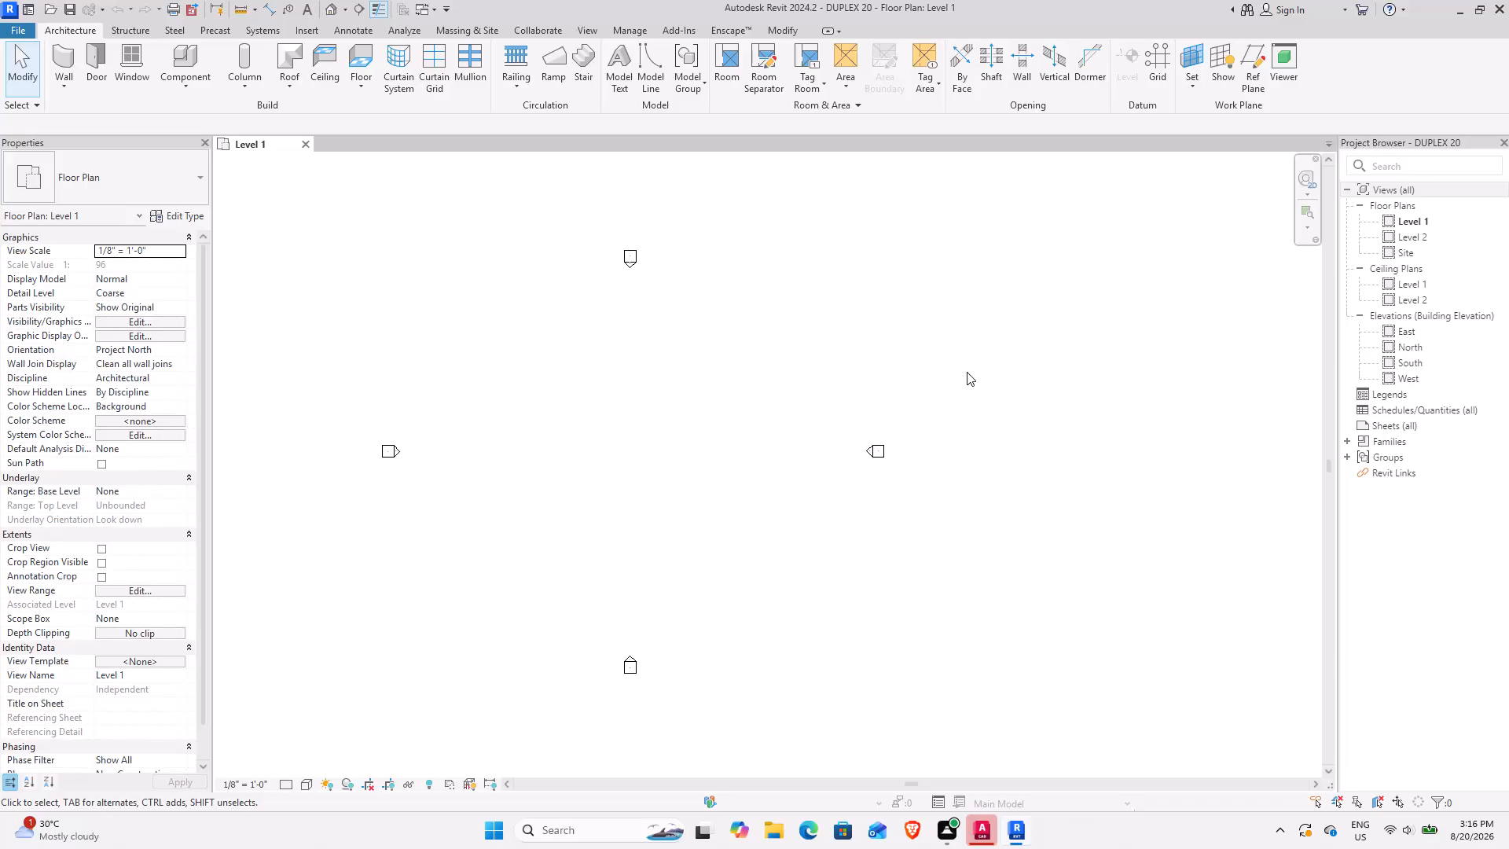
{"action": "scroll", "coordinate": [442, 326], "scroll_direction": "down", "scroll_amount": 2}
{"action": "middle_click_drag", "start_coordinate": [409, 347], "coordinate": [538, 409]}
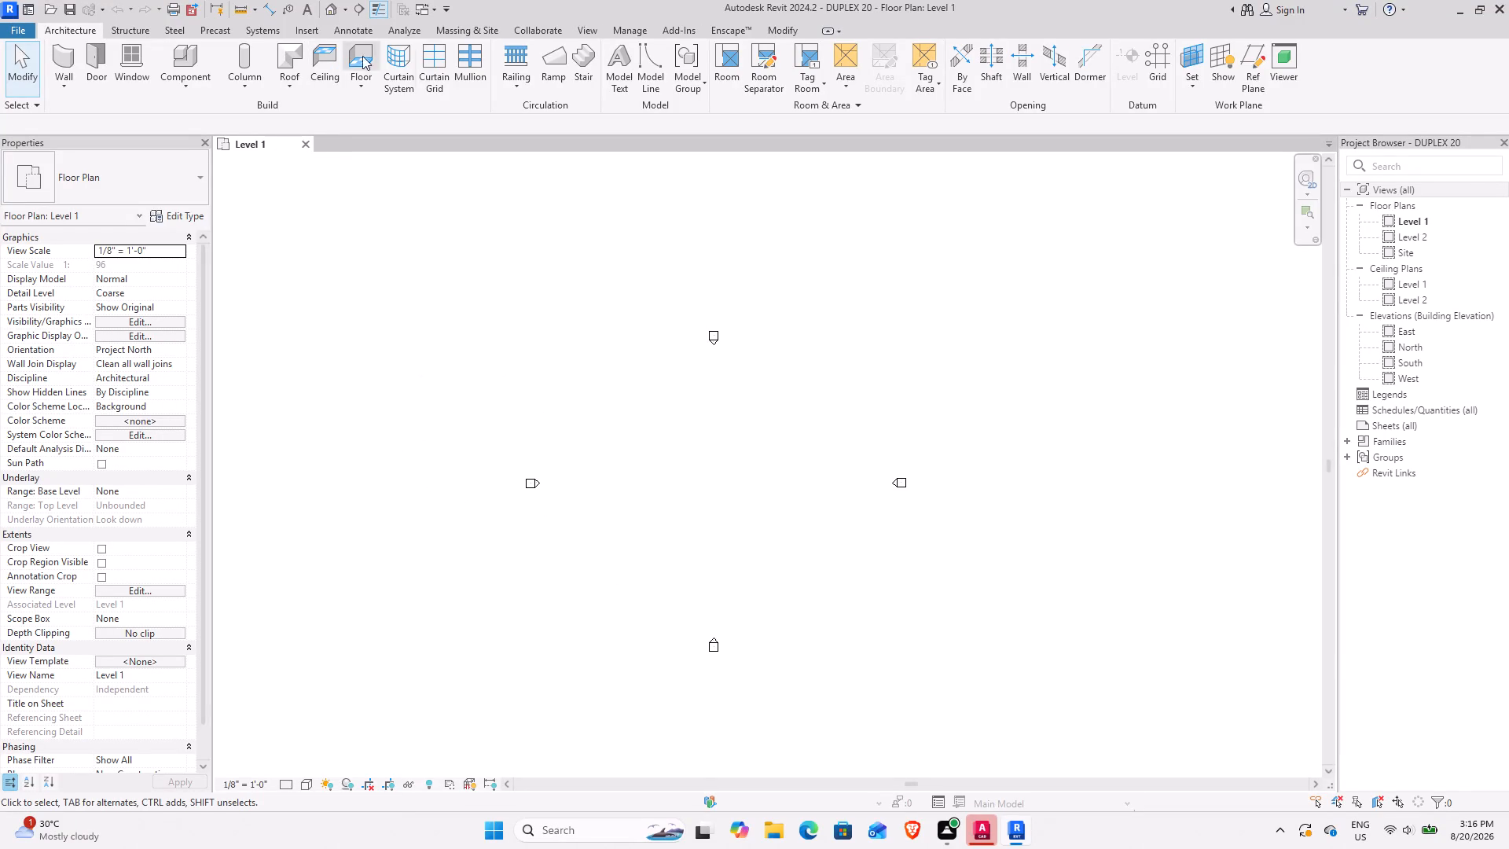
{"action": "left_click", "coordinate": [297, 26]}
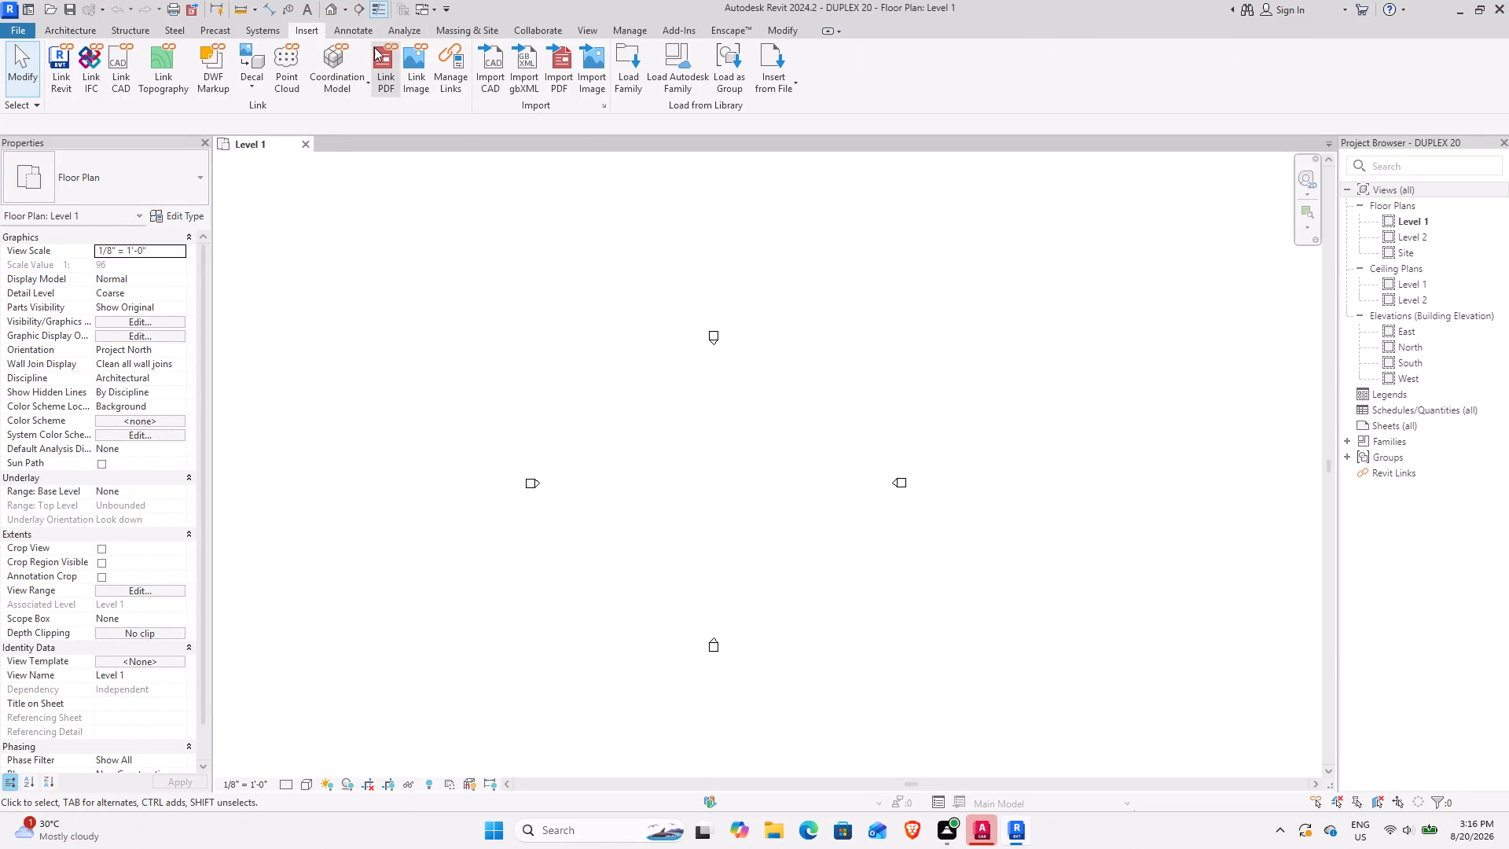
{"action": "left_click", "coordinate": [490, 70]}
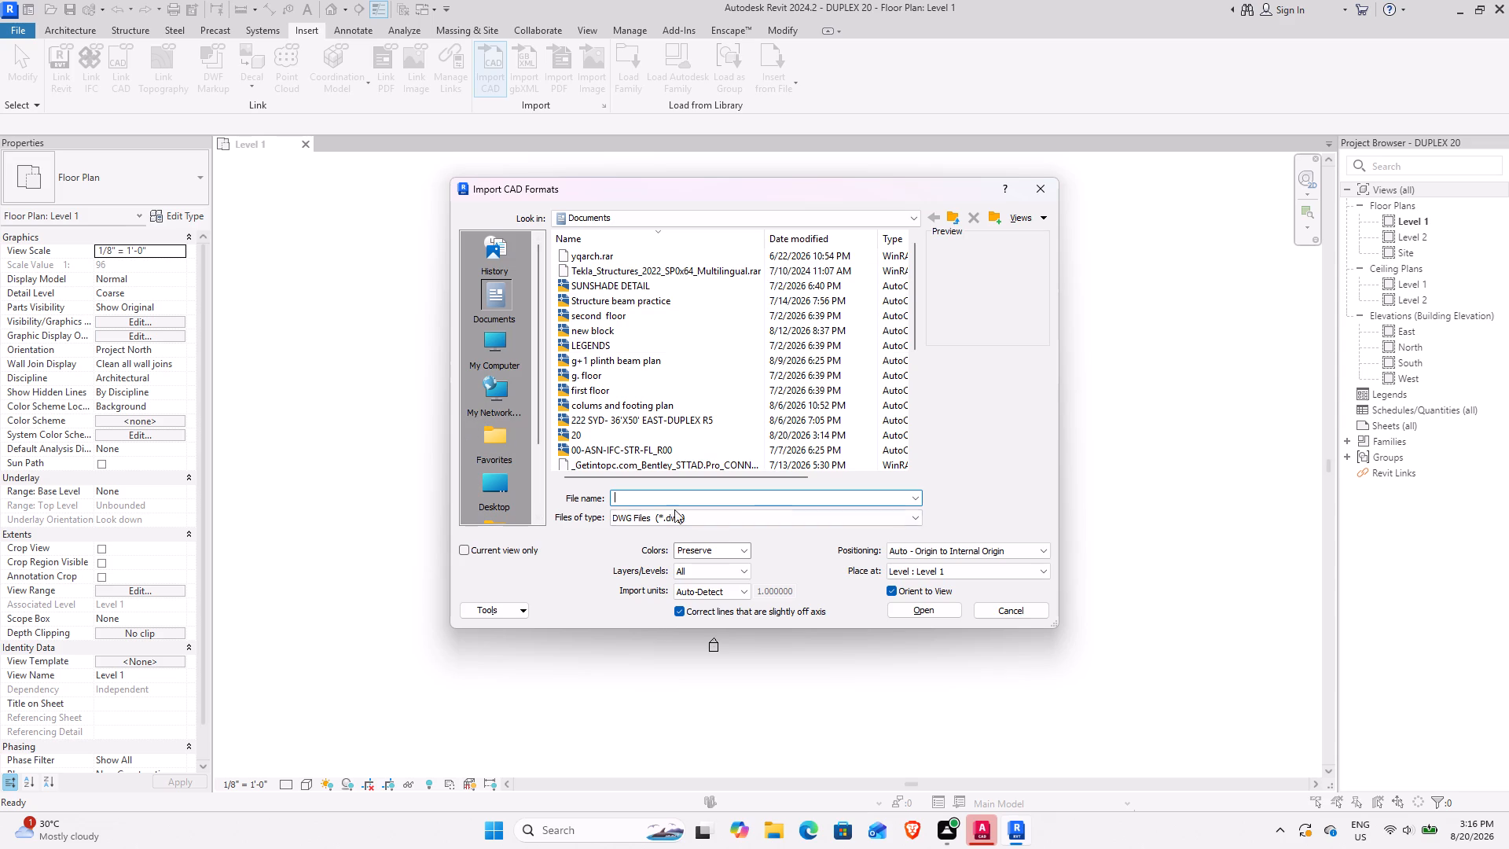
{"action": "left_click", "coordinate": [622, 222]}
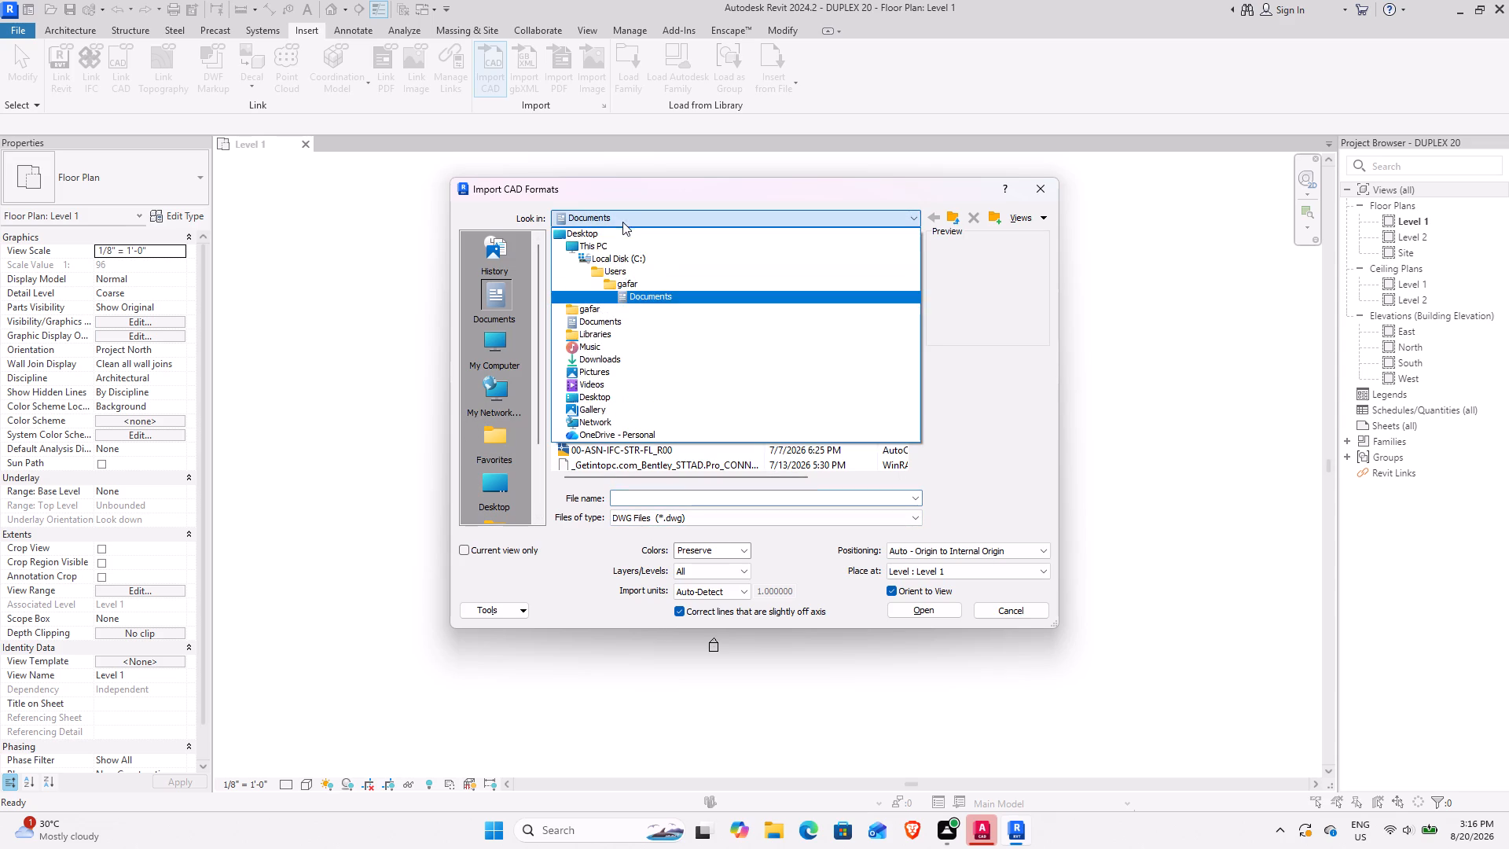
{"action": "left_click", "coordinate": [618, 277]}
{"action": "left_click", "coordinate": [611, 218]}
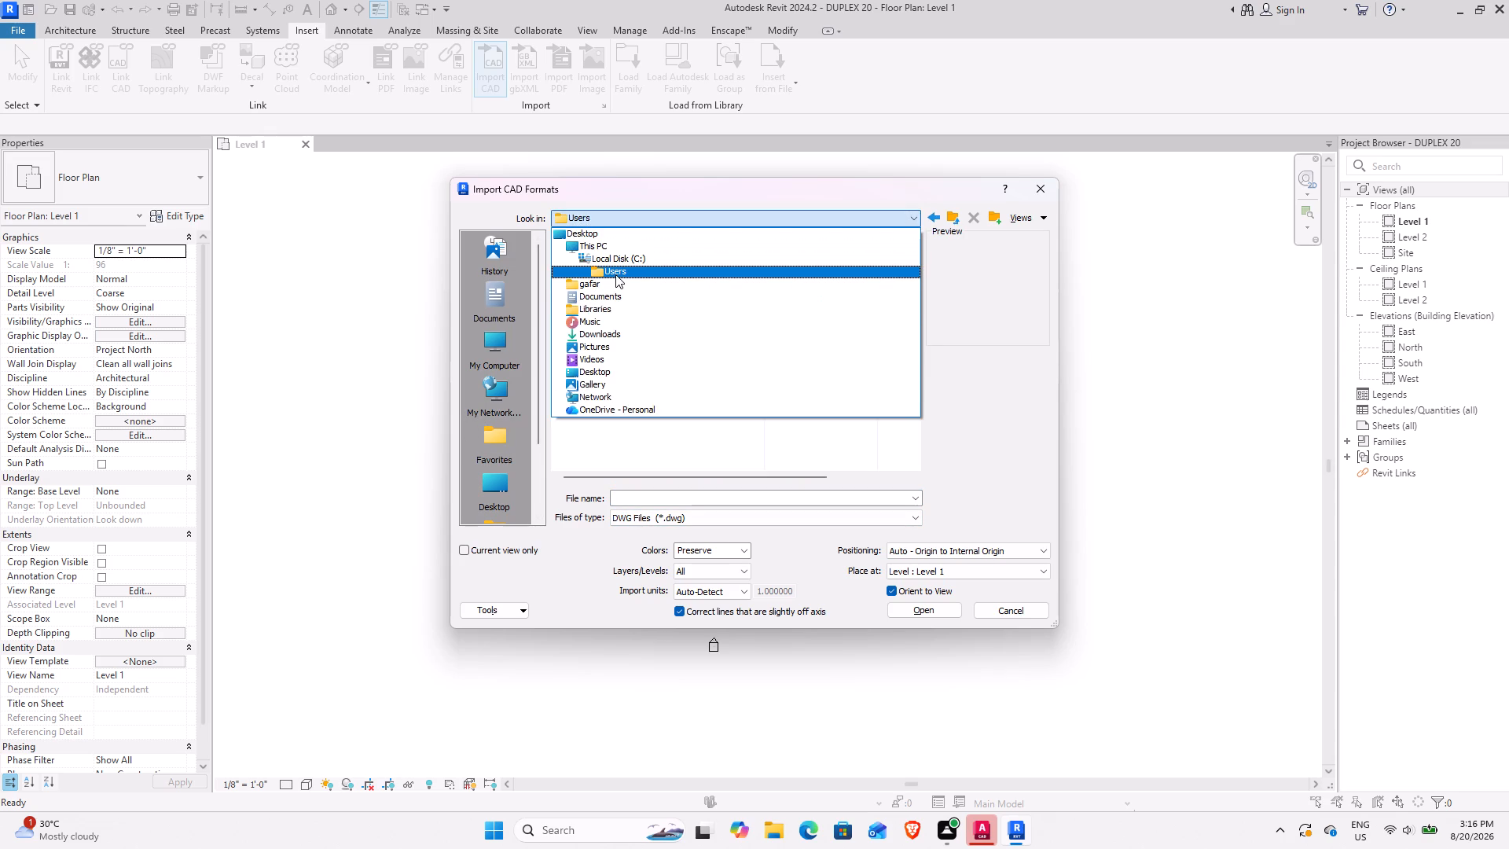
{"action": "left_click", "coordinate": [585, 285]}
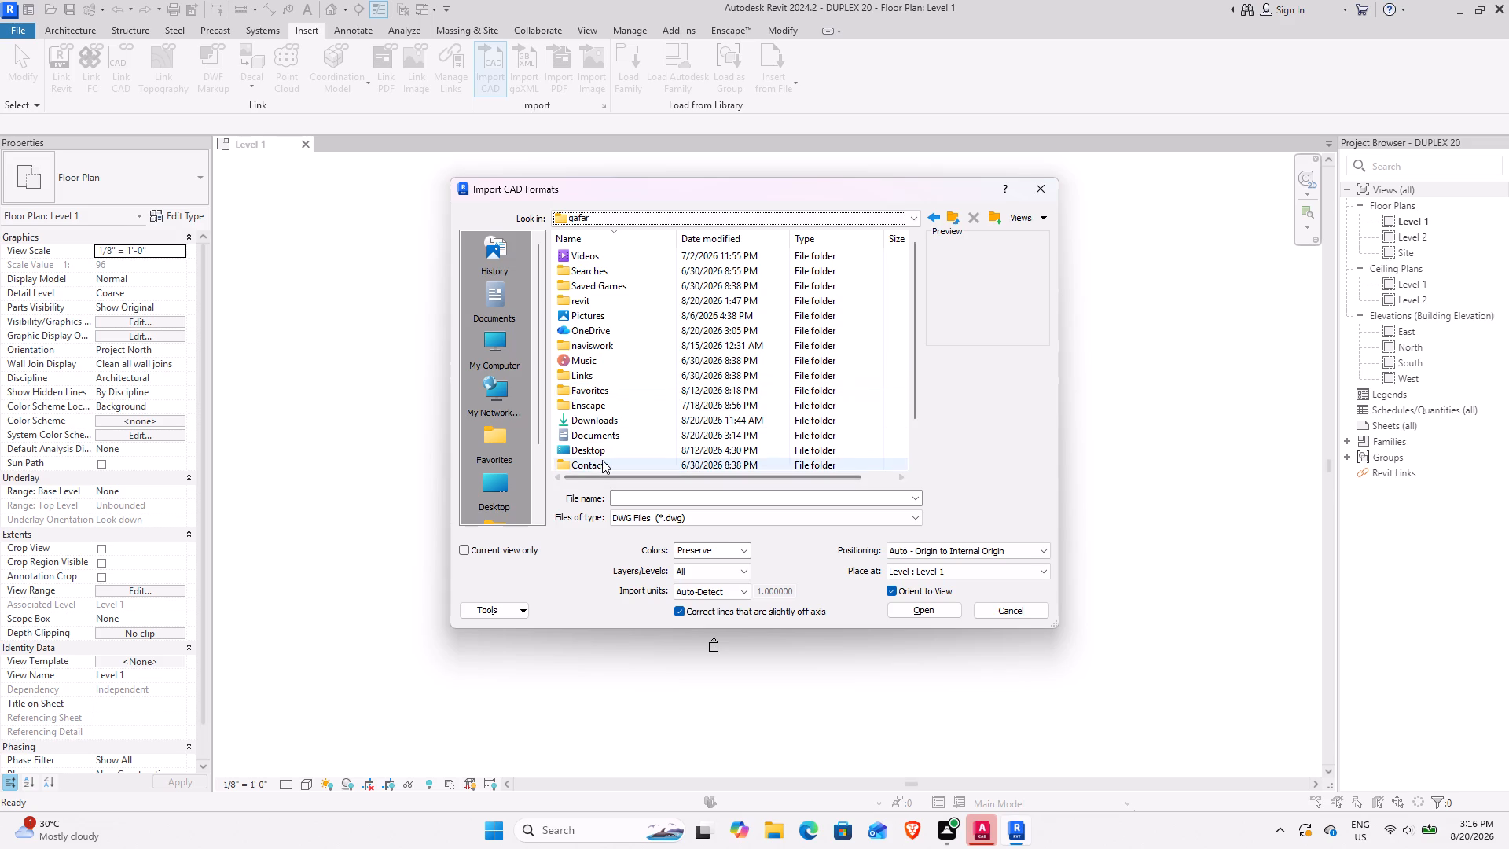
{"action": "scroll", "coordinate": [602, 460], "scroll_direction": "down", "scroll_amount": 3}
{"action": "double_click", "coordinate": [604, 435]}
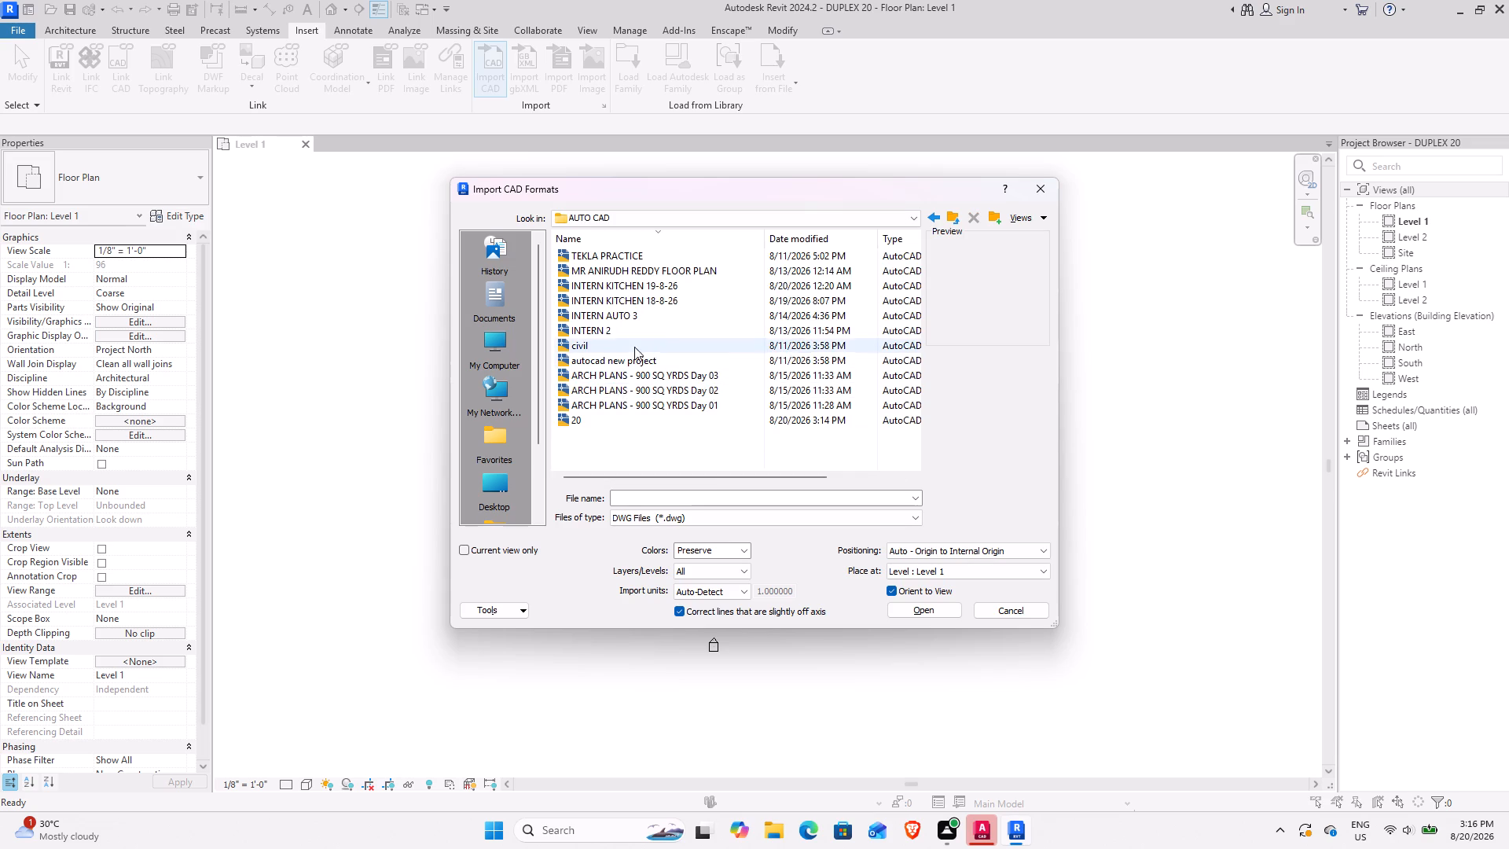
{"action": "left_click", "coordinate": [592, 419]}
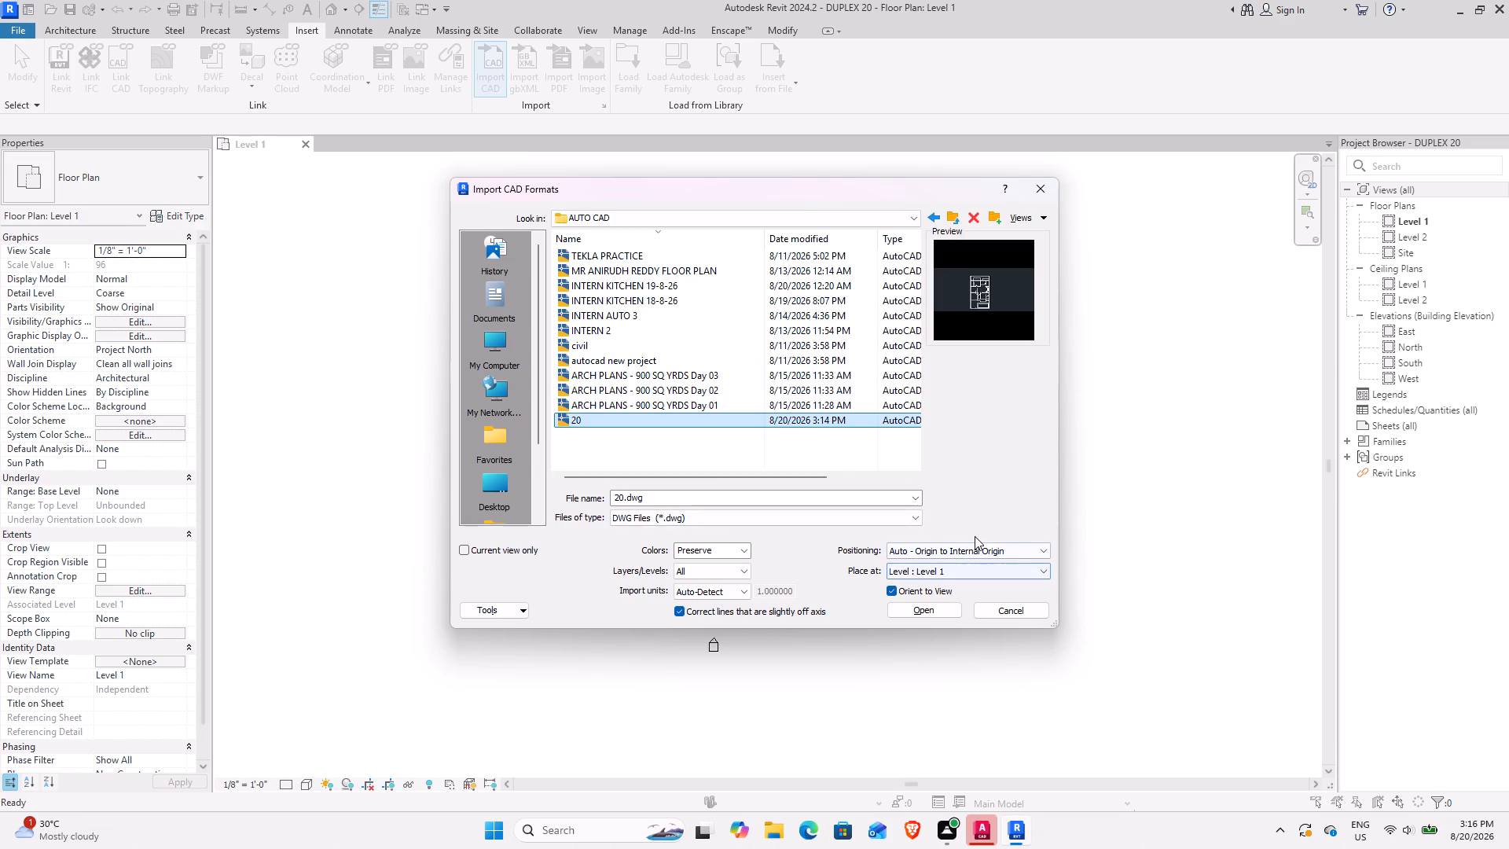
{"action": "left_click", "coordinate": [976, 545]}
{"action": "left_click", "coordinate": [915, 597]}
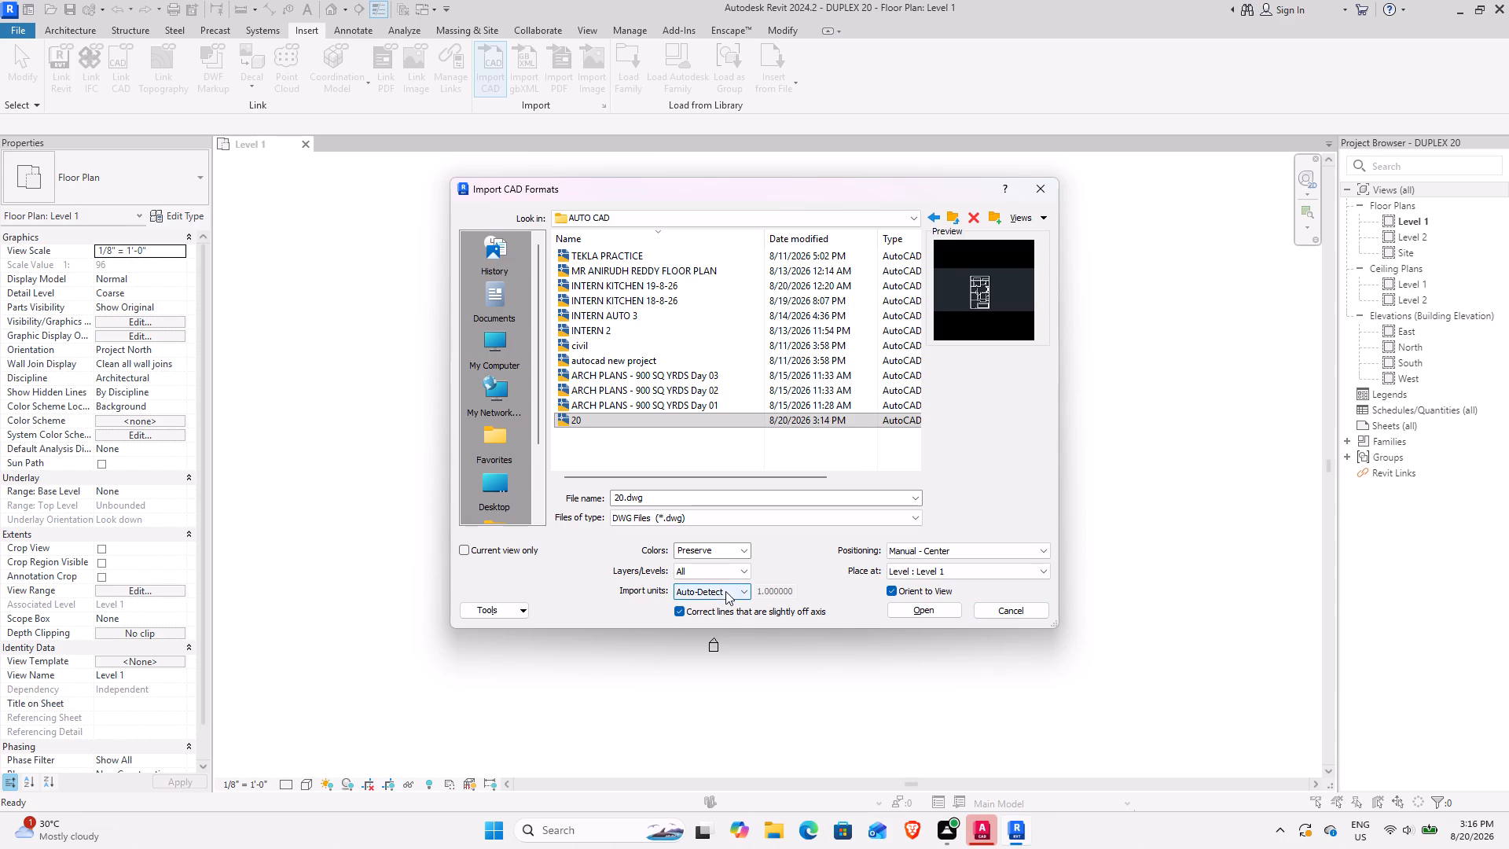
{"action": "left_click", "coordinate": [922, 608]}
{"action": "left_click", "coordinate": [703, 476]}
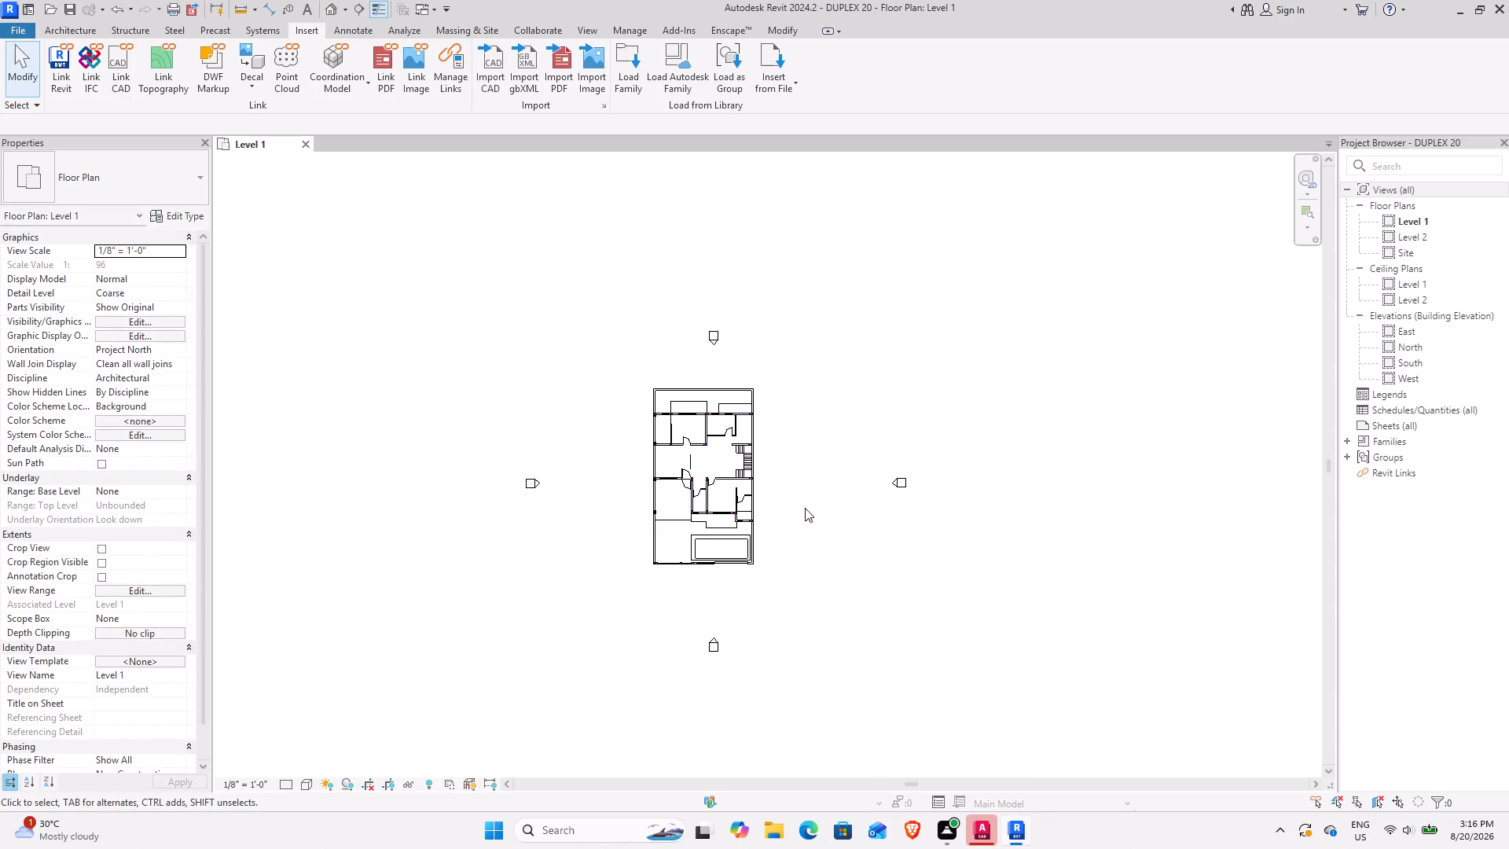
Pin the imported 20.dwg floor plan in place.
{"action": "scroll", "coordinate": [717, 506], "scroll_direction": "up", "scroll_amount": 9}
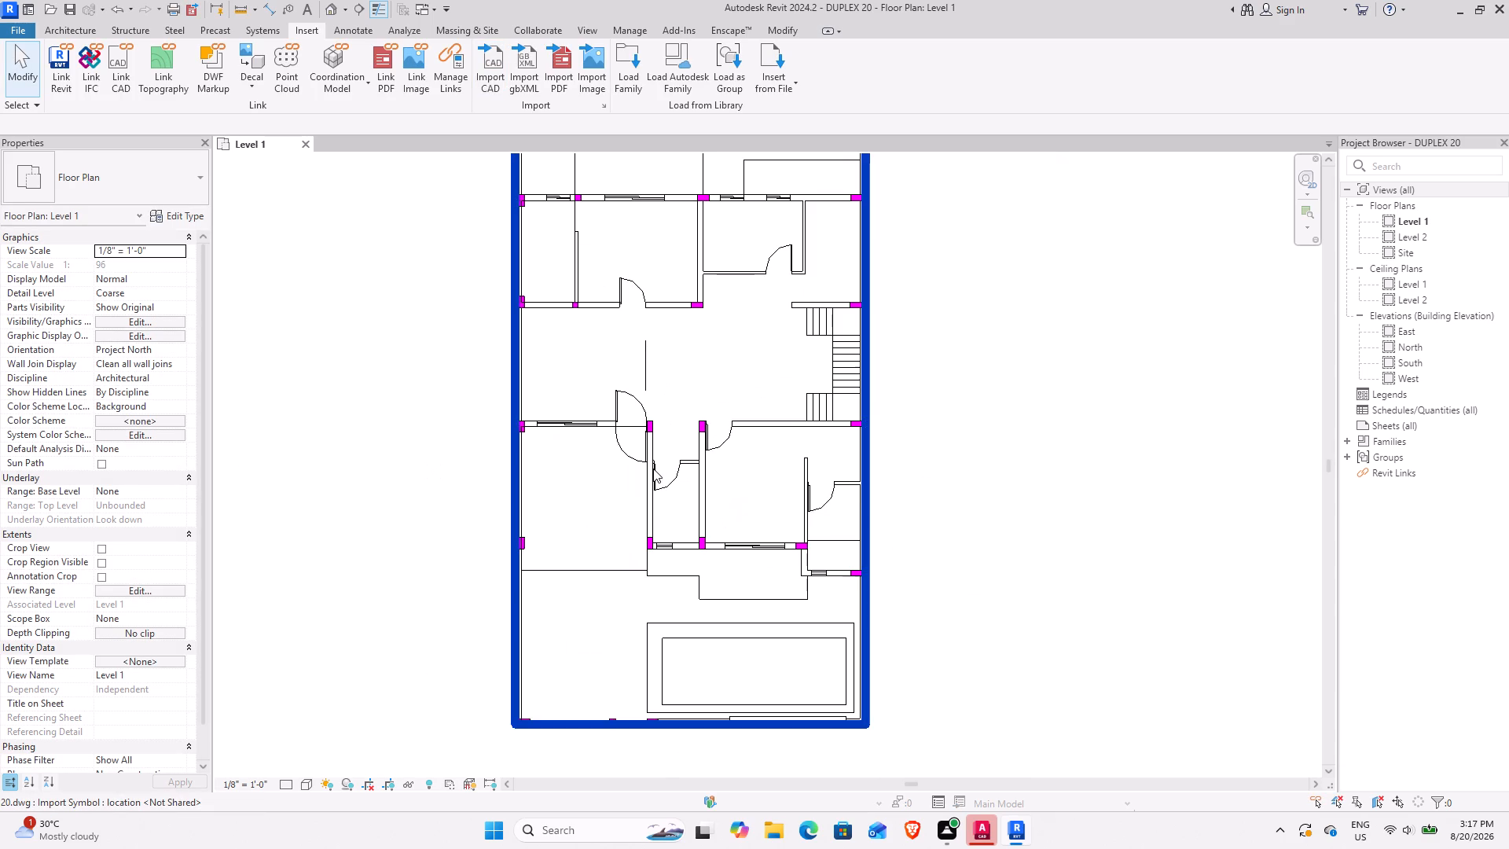
{"action": "scroll", "coordinate": [653, 469], "scroll_direction": "up", "scroll_amount": 8}
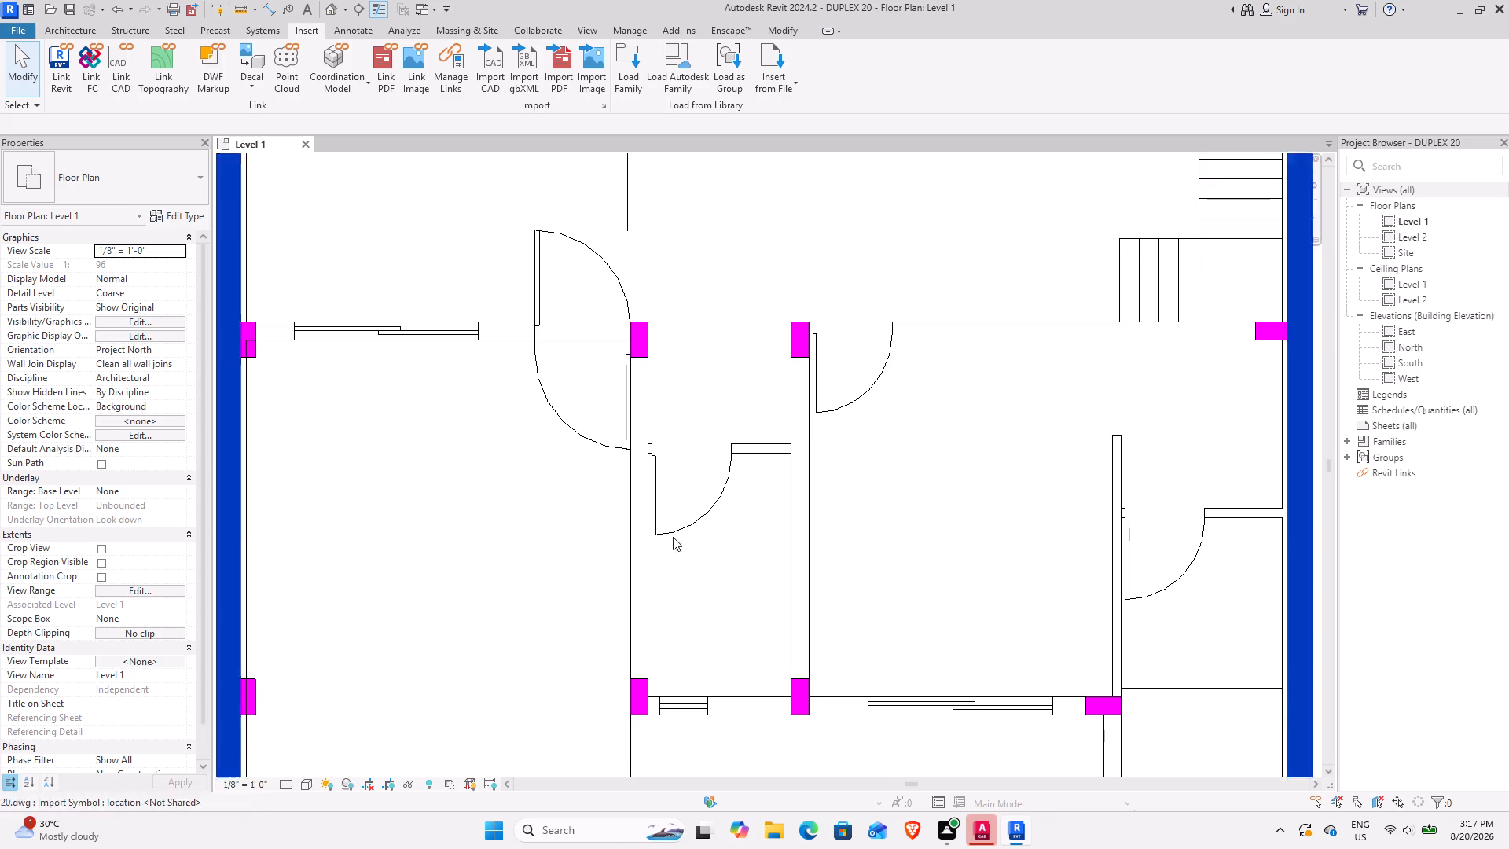
{"action": "scroll", "coordinate": [645, 457], "scroll_direction": "down", "scroll_amount": 6}
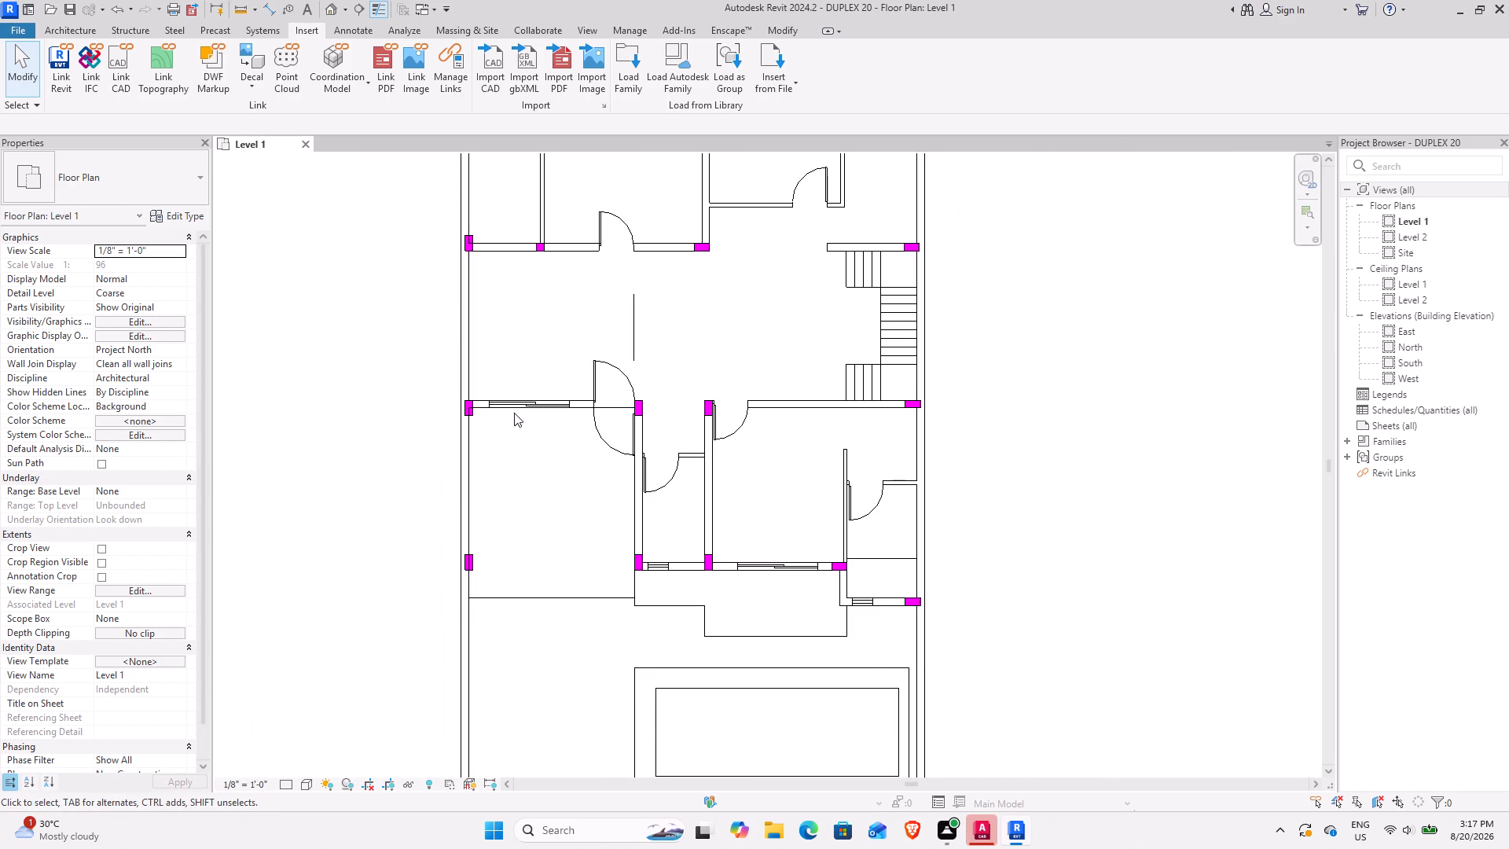
{"action": "left_click", "coordinate": [453, 370]}
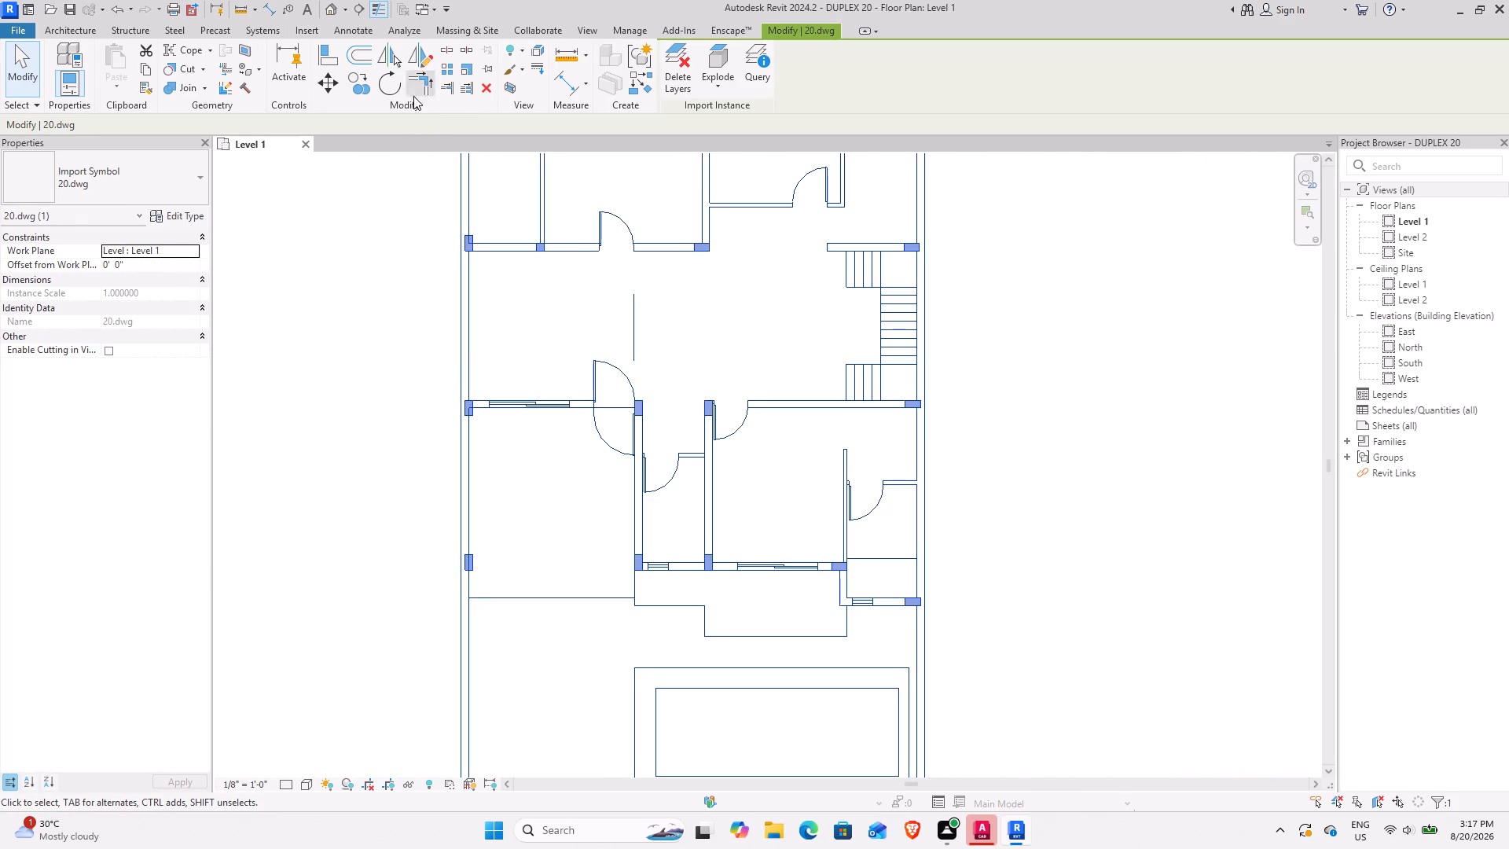
{"action": "left_click", "coordinate": [489, 74]}
{"action": "scroll", "coordinate": [758, 459], "scroll_direction": "down", "scroll_amount": 1}
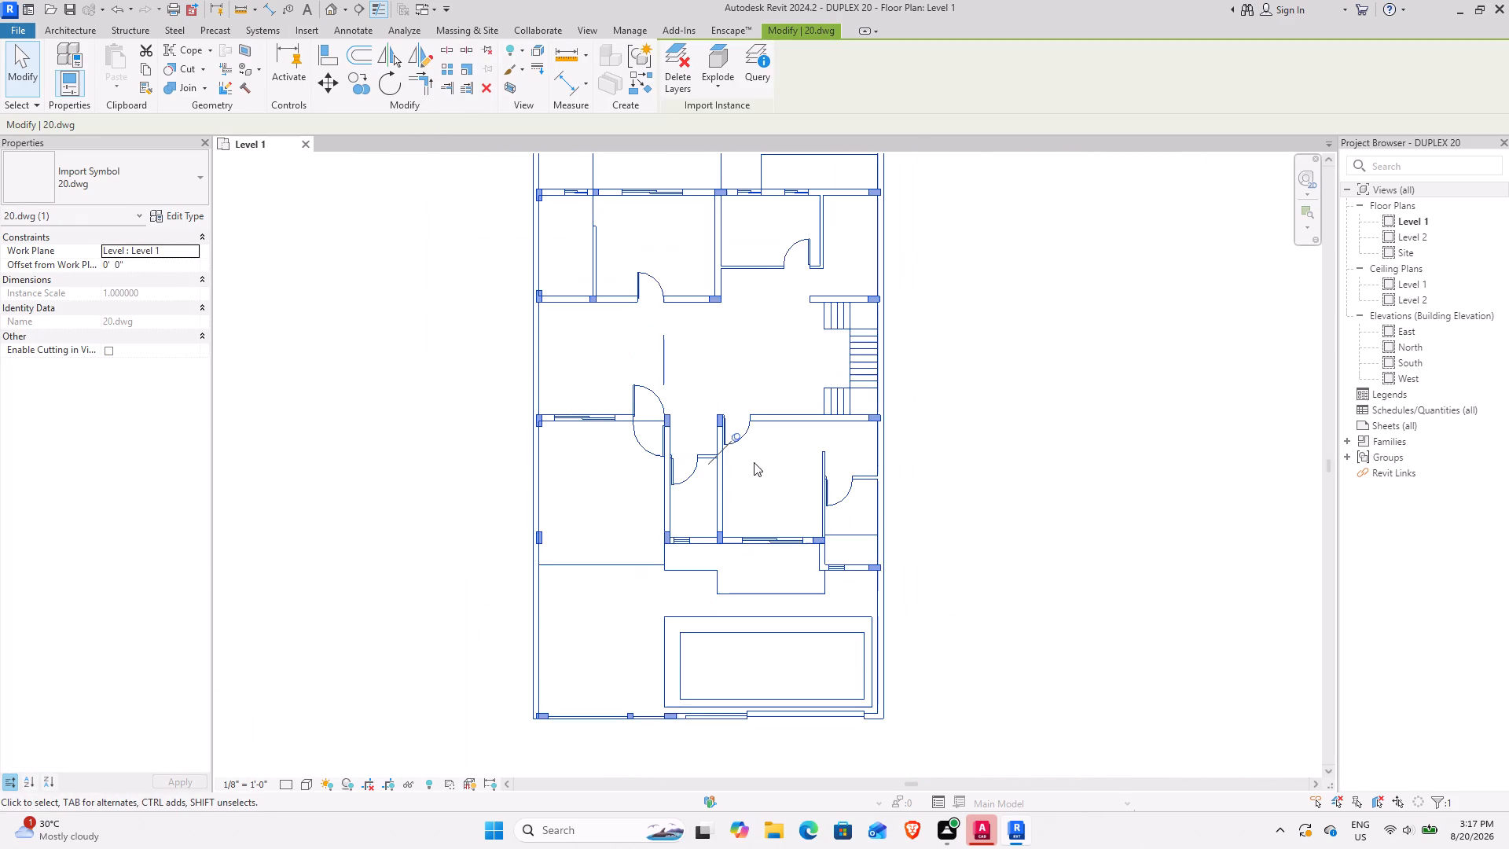
Inspect the imported 20.dwg plan on Level 1 up close, checking its columns, walls, doors and stair.
{"action": "scroll", "coordinate": [754, 462], "scroll_direction": "down", "scroll_amount": 1}
{"action": "scroll", "coordinate": [704, 411], "scroll_direction": "up", "scroll_amount": 7}
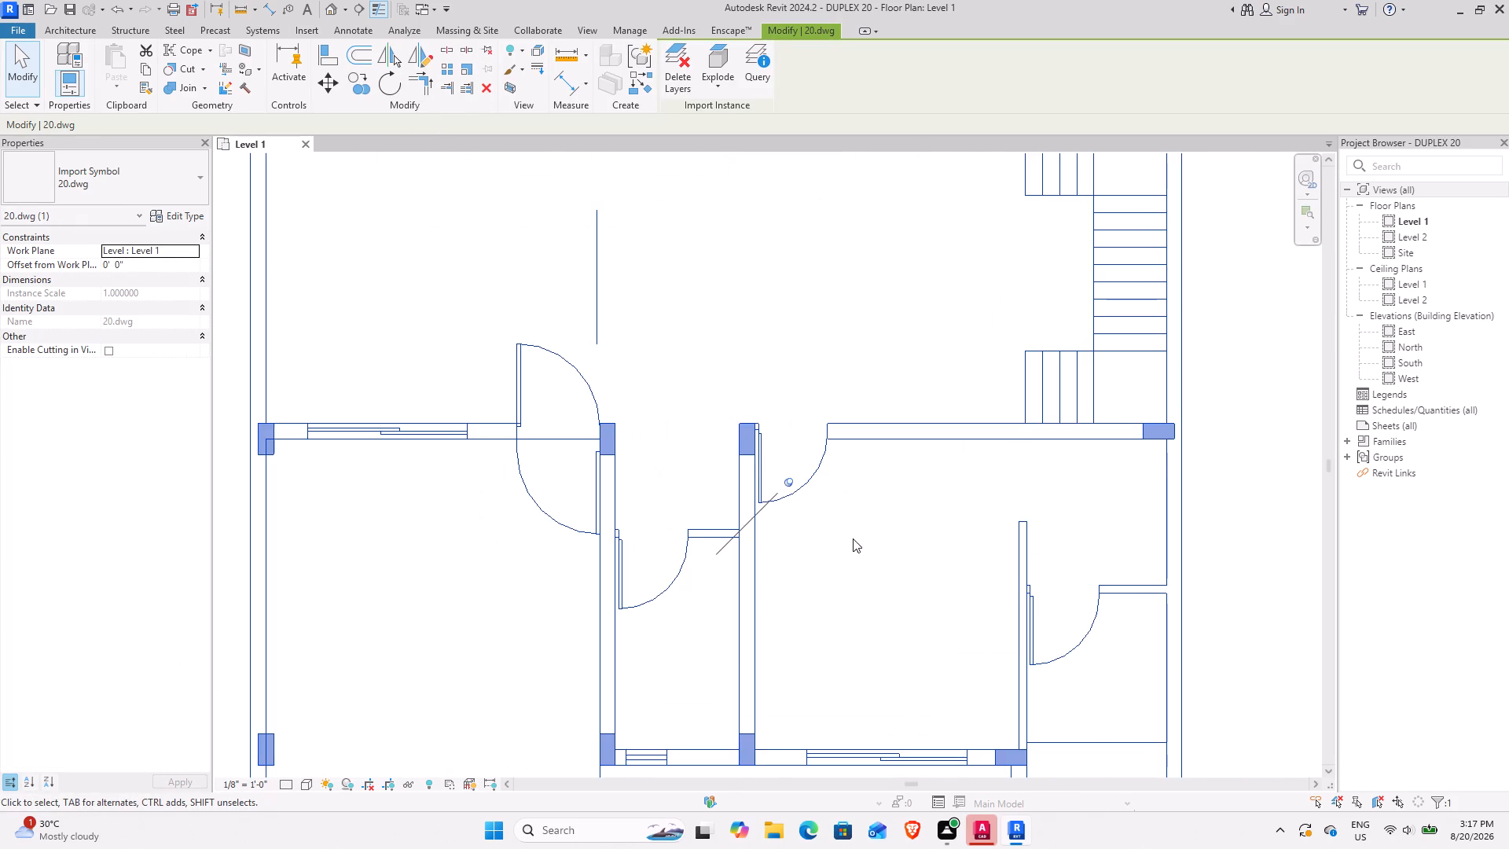
{"action": "scroll", "coordinate": [853, 538], "scroll_direction": "down", "scroll_amount": 2}
{"action": "middle_click_drag", "start_coordinate": [854, 490], "coordinate": [832, 289]}
{"action": "scroll", "coordinate": [720, 630], "scroll_direction": "down", "scroll_amount": 4}
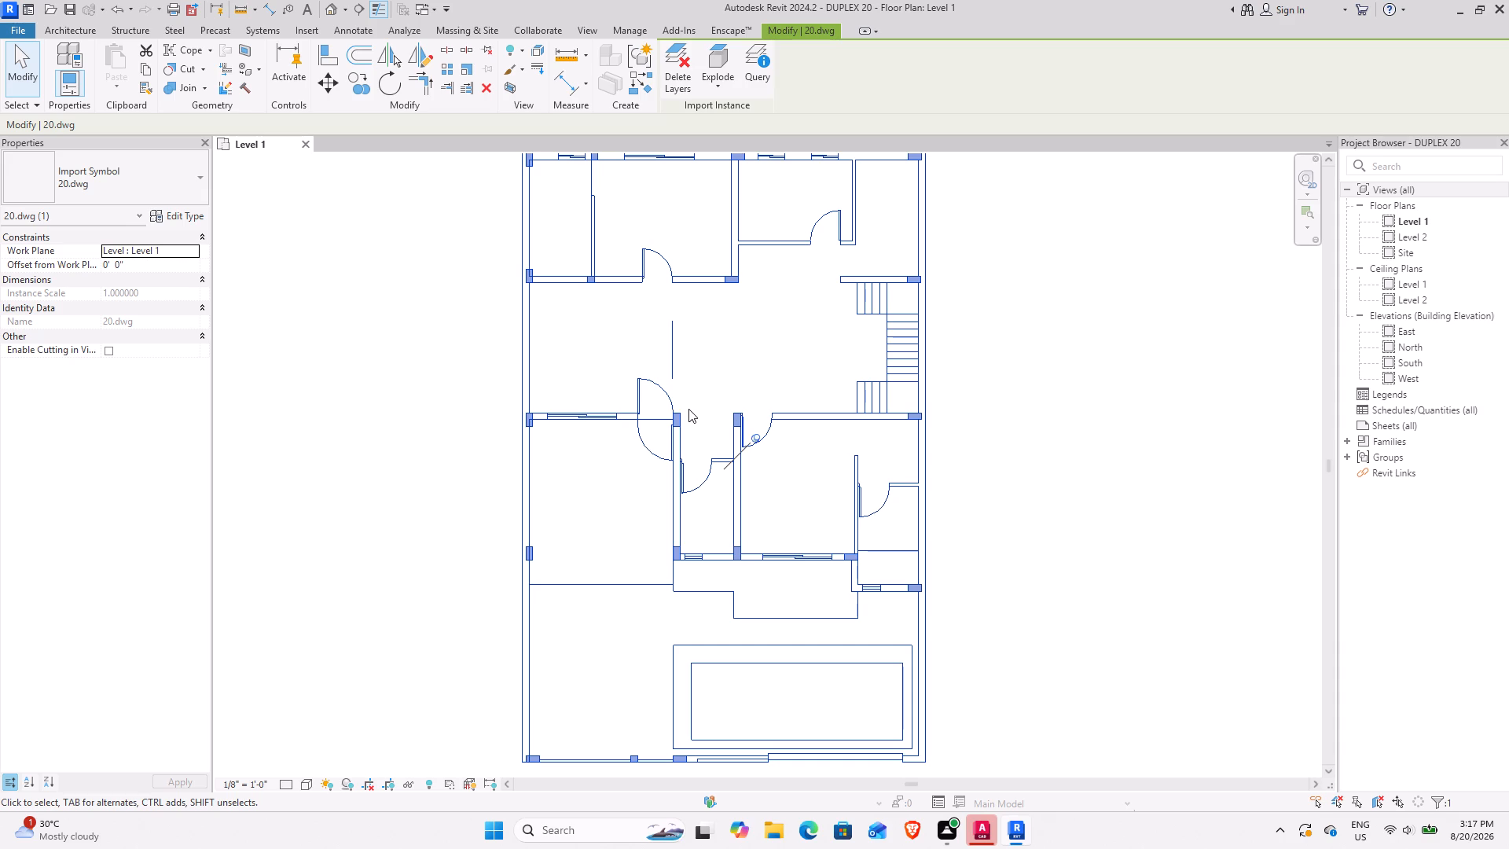
{"action": "scroll", "coordinate": [622, 230], "scroll_direction": "up", "scroll_amount": 3}
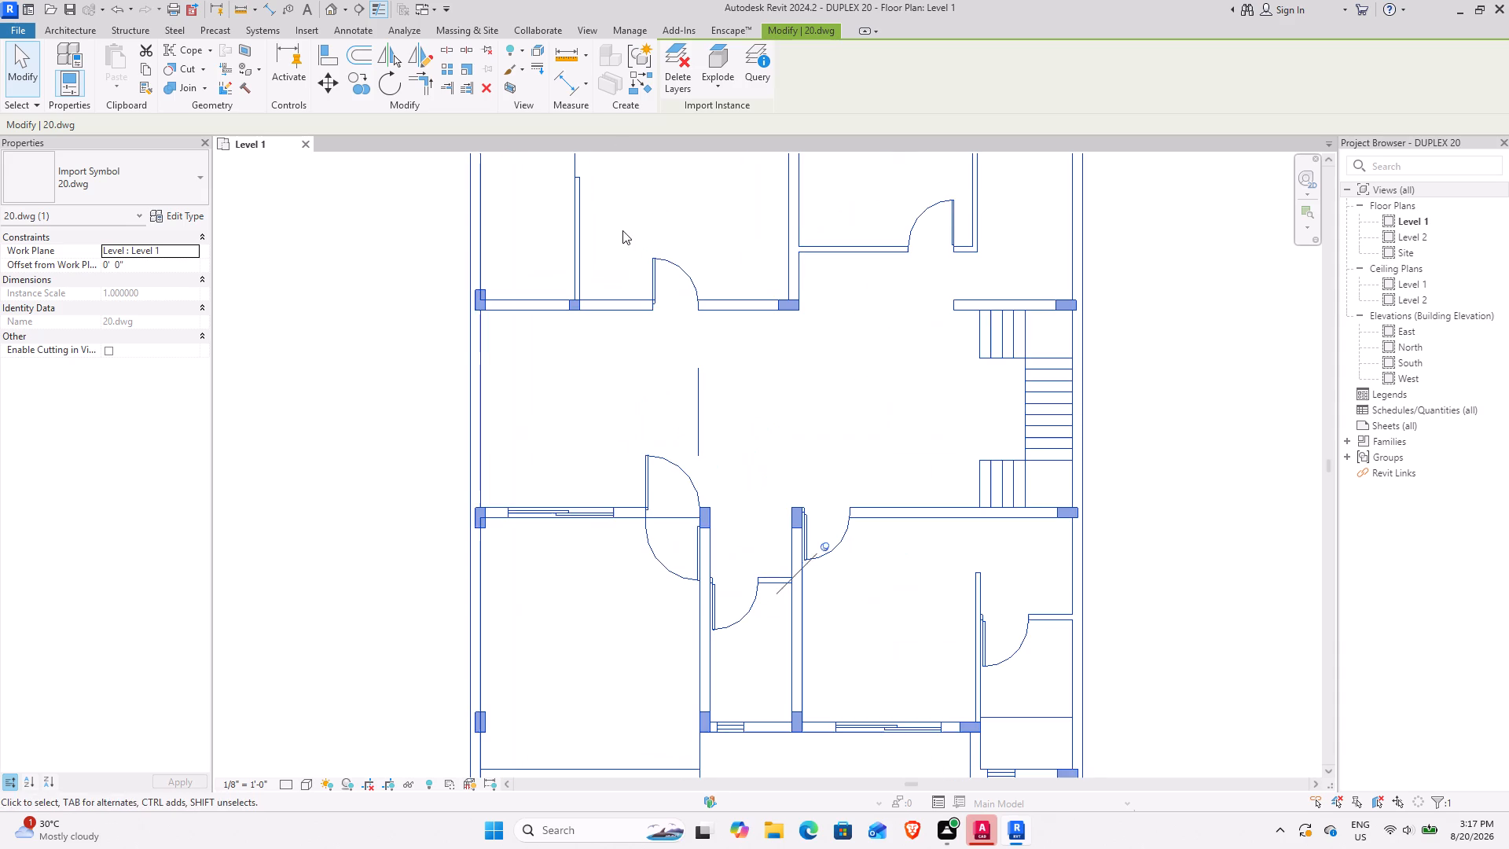
{"action": "middle_click_drag", "start_coordinate": [644, 253], "coordinate": [432, 433]}
{"action": "scroll", "coordinate": [266, 472], "scroll_direction": "up", "scroll_amount": 4}
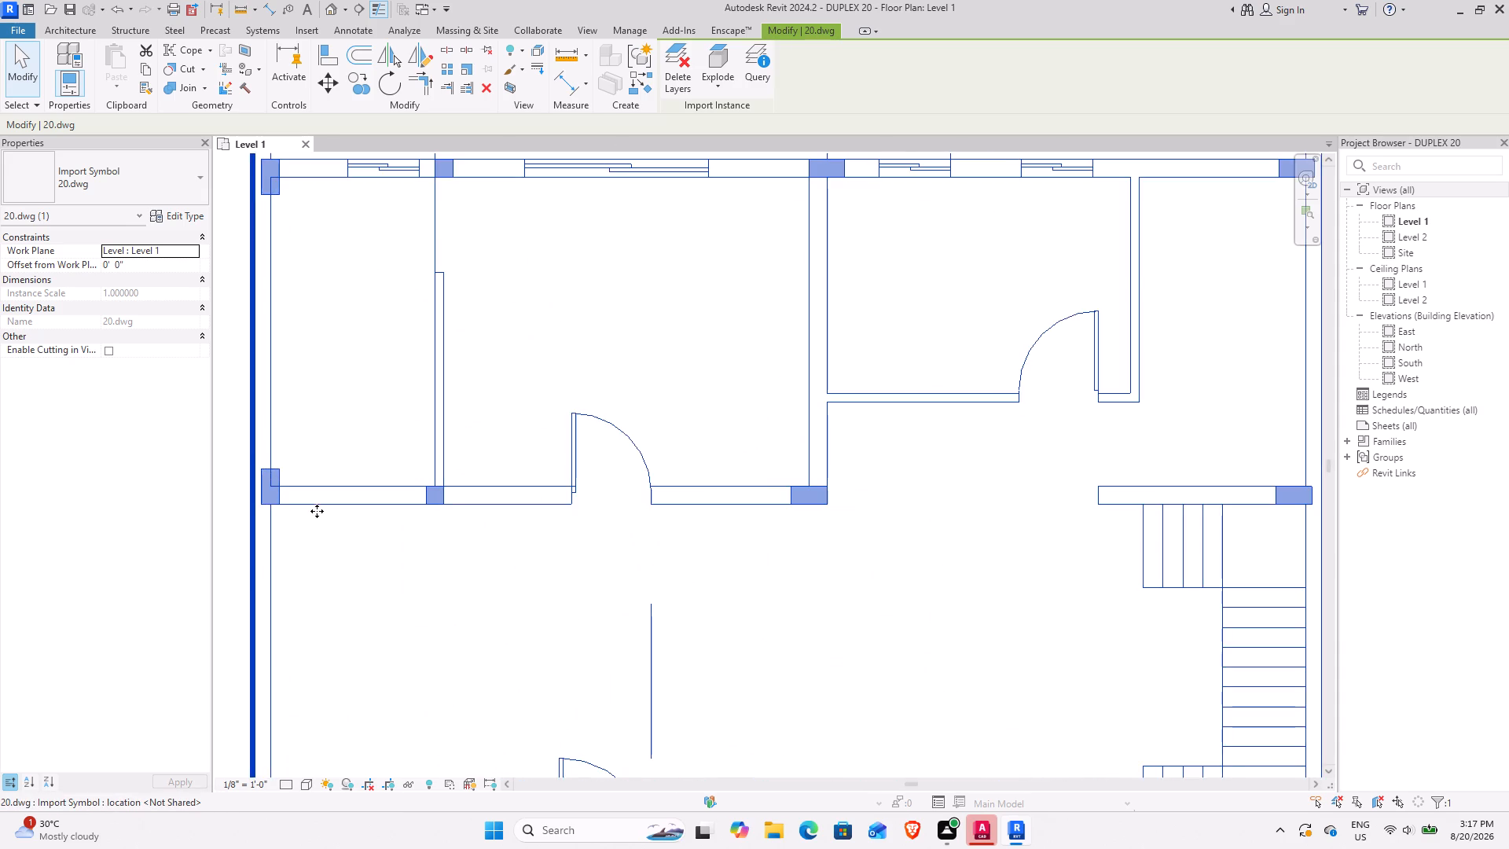
{"action": "scroll", "coordinate": [313, 511], "scroll_direction": "up", "scroll_amount": 3}
{"action": "scroll", "coordinate": [269, 482], "scroll_direction": "down", "scroll_amount": 4}
{"action": "middle_click_drag", "start_coordinate": [353, 315], "coordinate": [591, 259]}
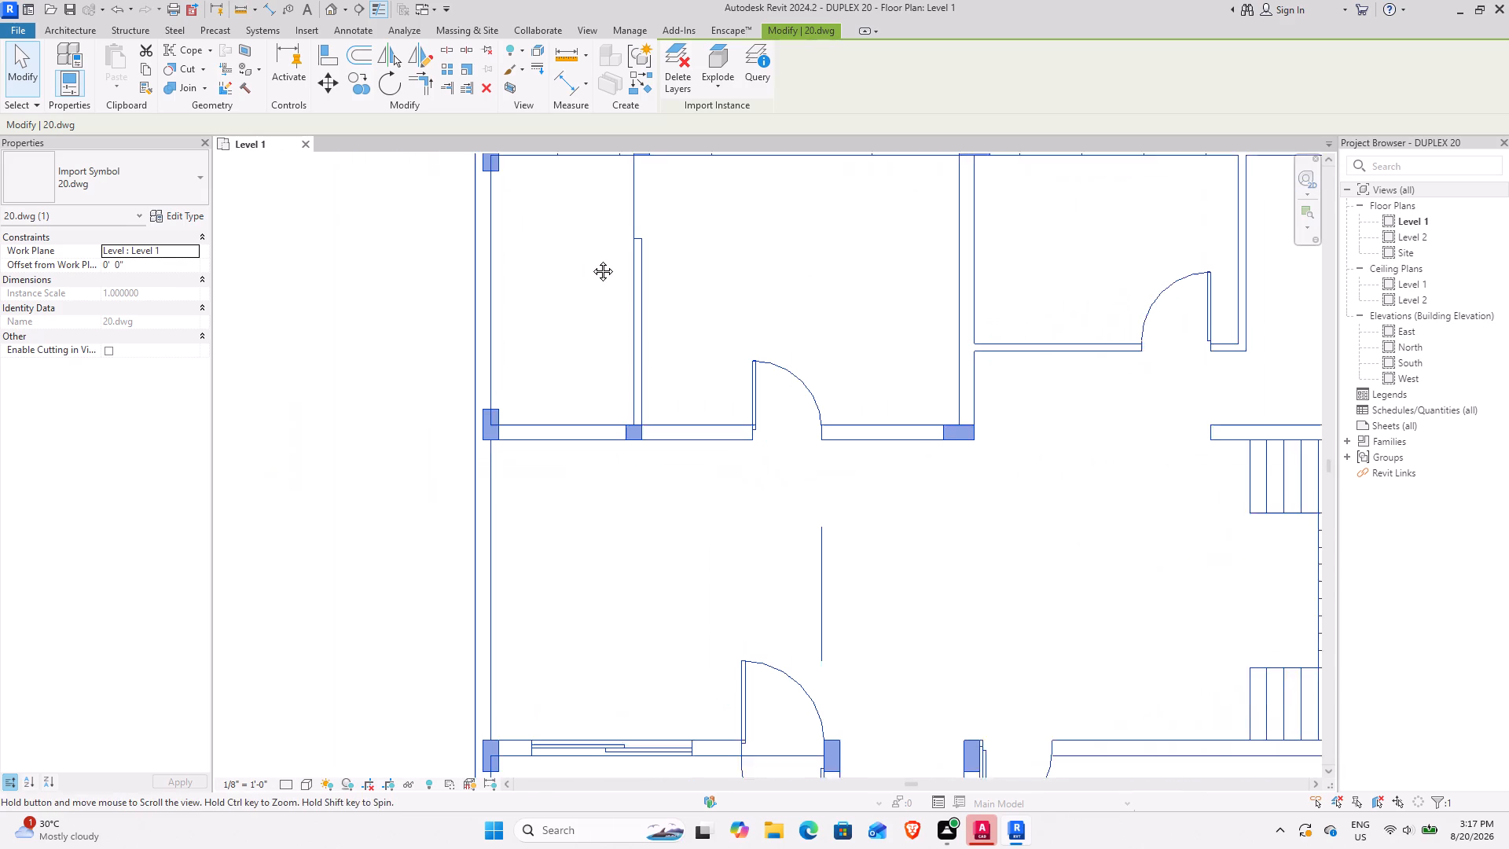
{"action": "middle_click_drag", "start_coordinate": [591, 259], "coordinate": [597, 254]}
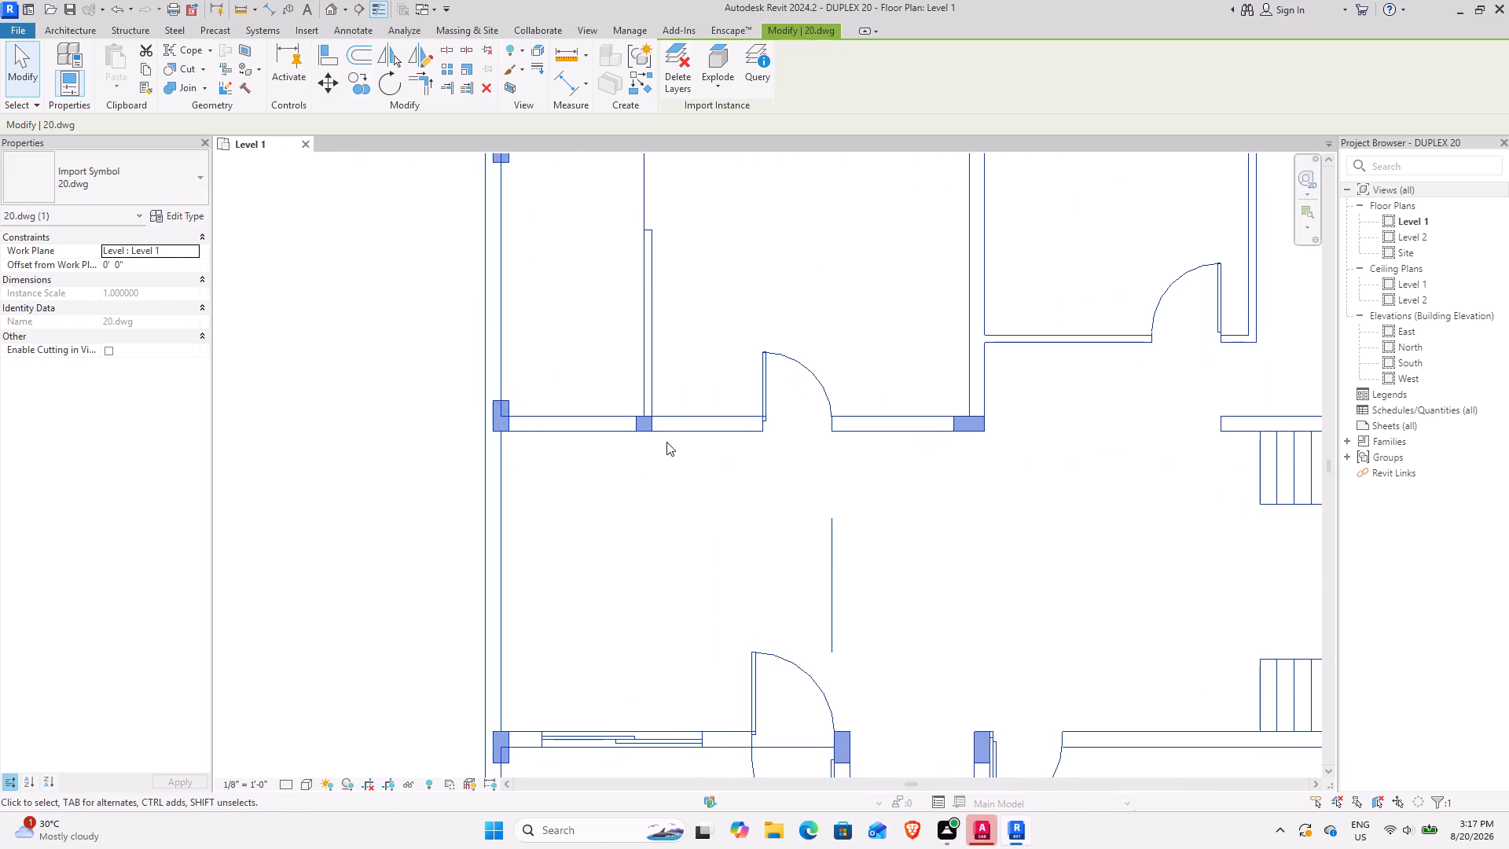
{"action": "scroll", "coordinate": [492, 408], "scroll_direction": "up", "scroll_amount": 7}
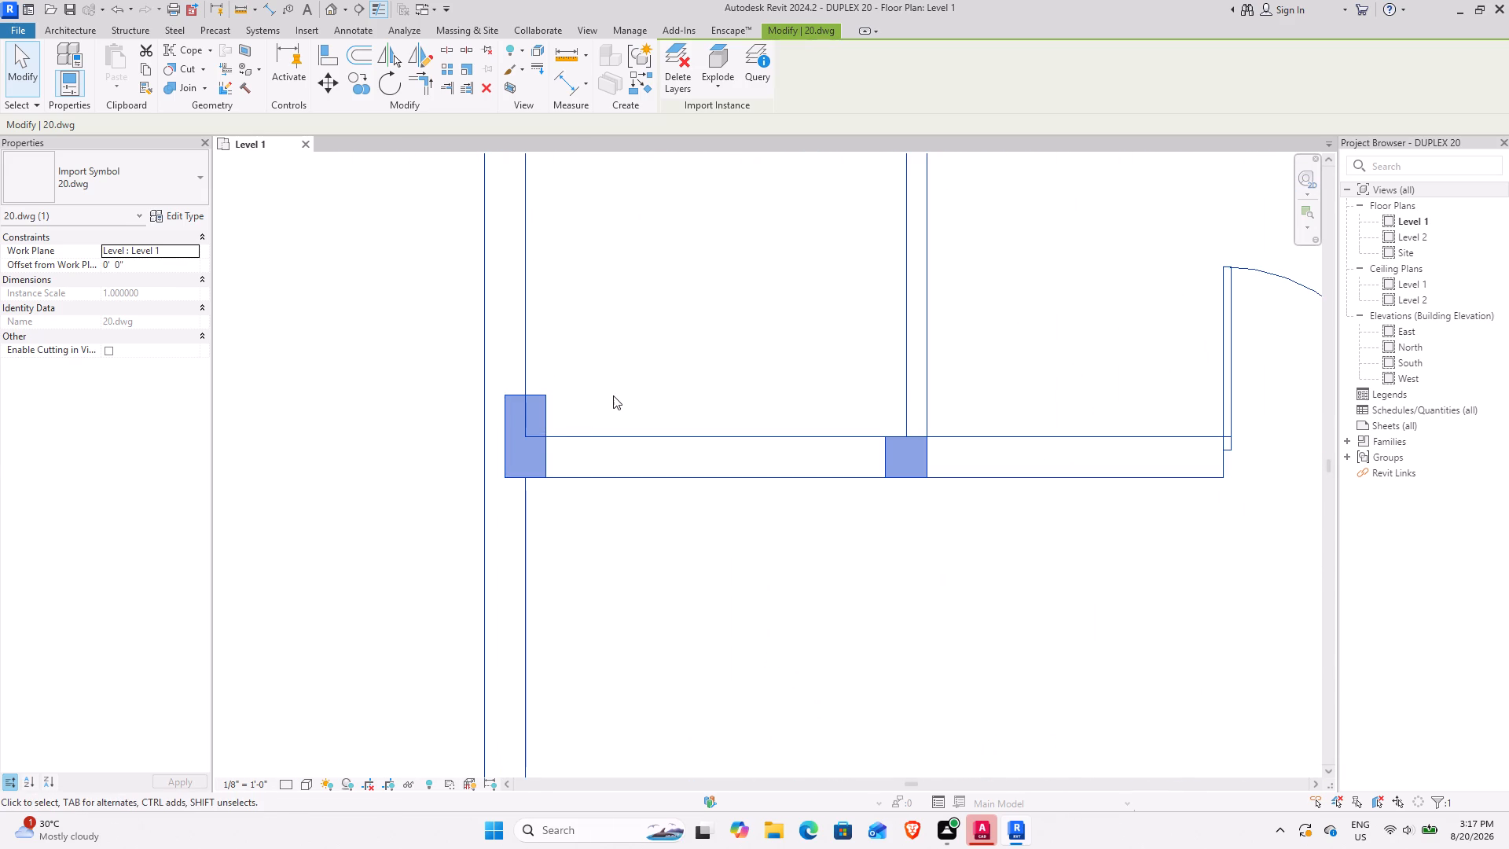
{"action": "scroll", "coordinate": [613, 395], "scroll_direction": "down", "scroll_amount": 5}
{"action": "middle_click_drag", "start_coordinate": [656, 350], "coordinate": [497, 434]}
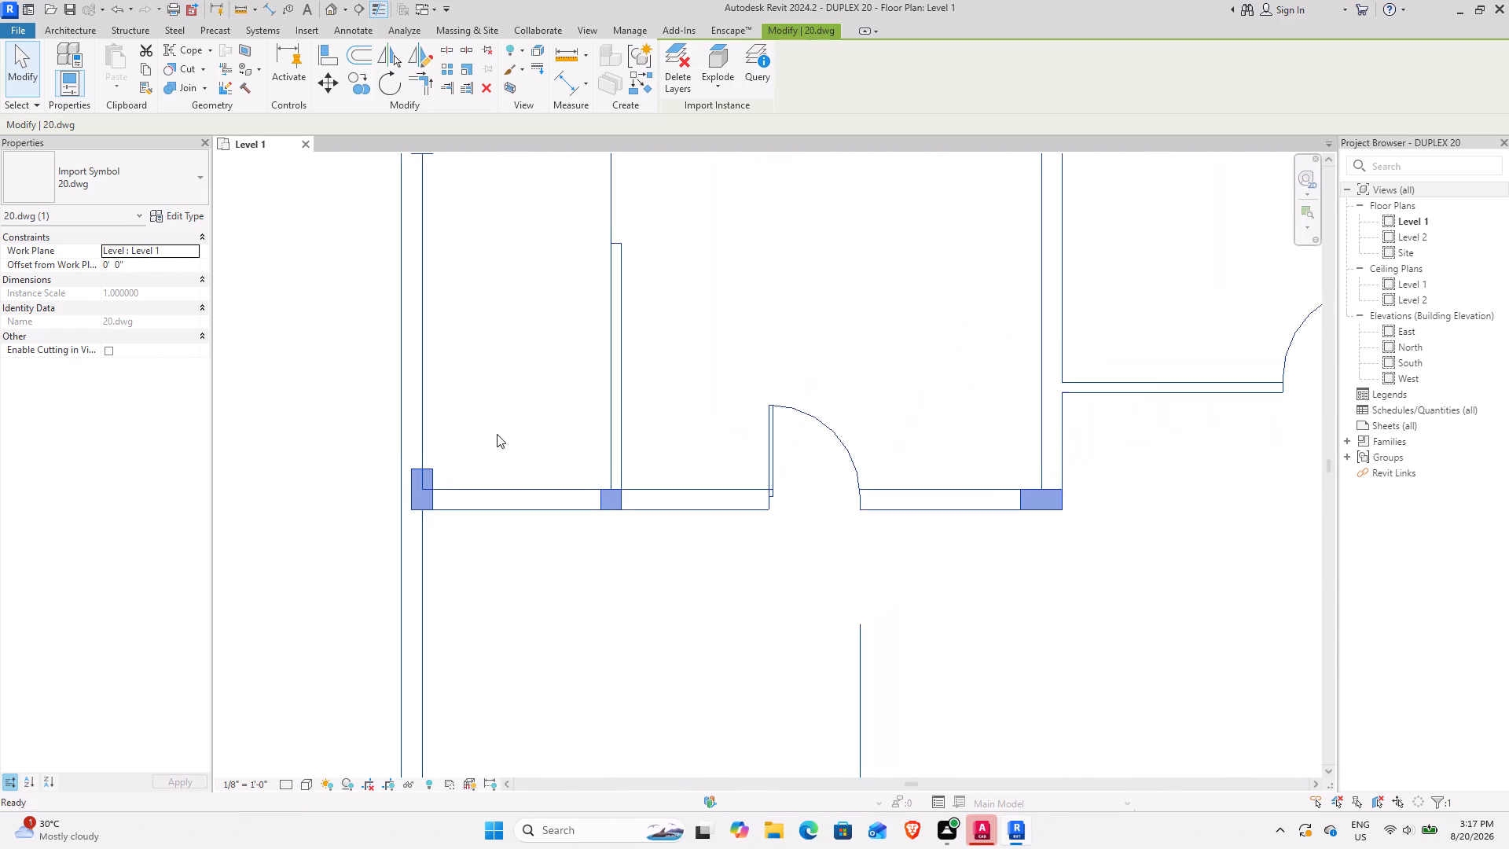
{"action": "middle_click_drag", "start_coordinate": [497, 434], "coordinate": [498, 432]}
{"action": "scroll", "coordinate": [435, 494], "scroll_direction": "up", "scroll_amount": 4}
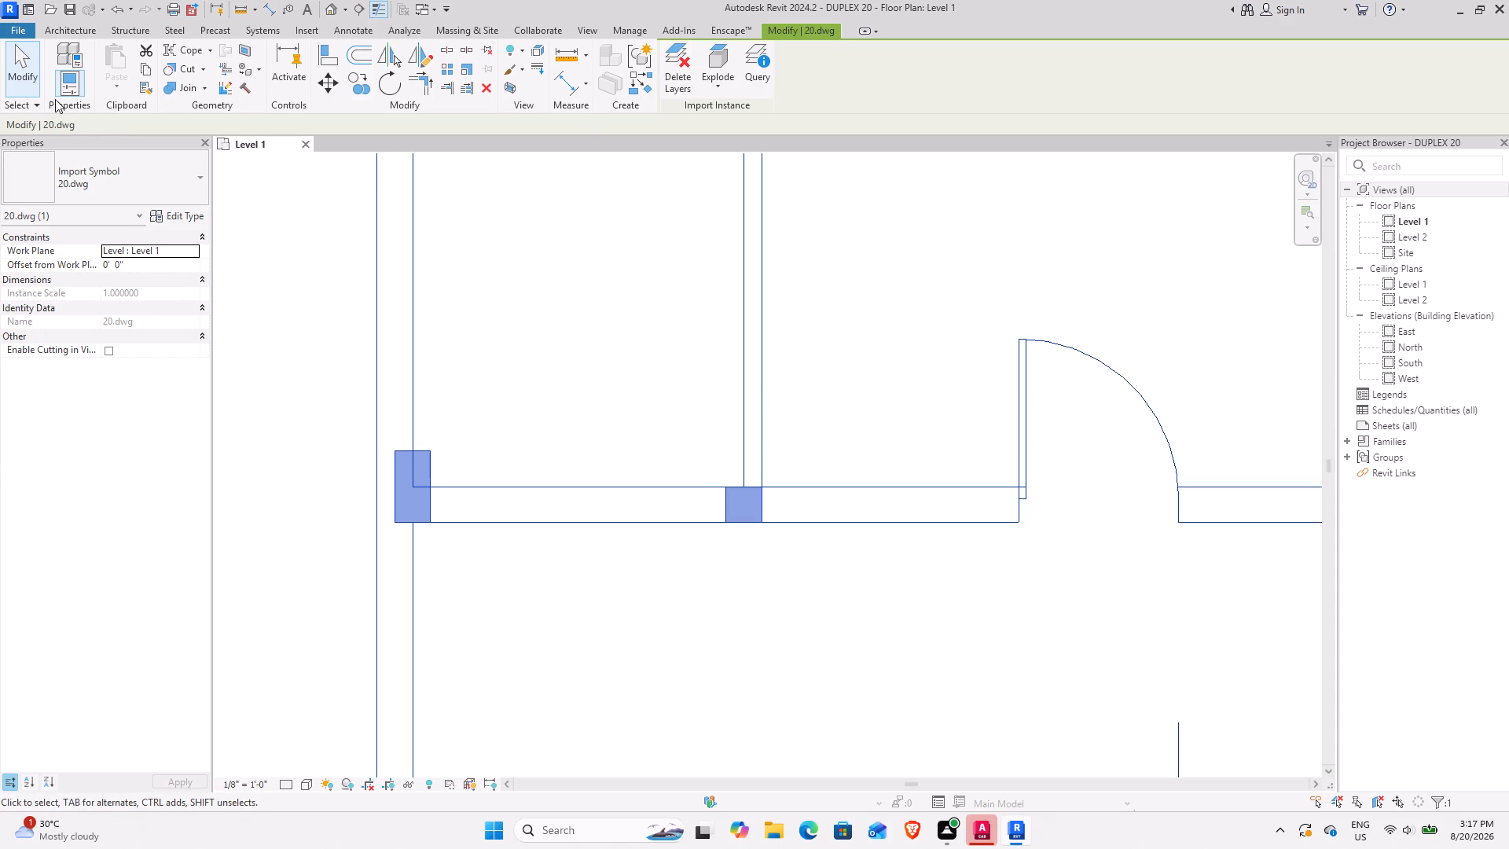
Create a new project from the Construction-Default.rte template in the English-Imperial folder.
{"action": "left_click", "coordinate": [27, 34]}
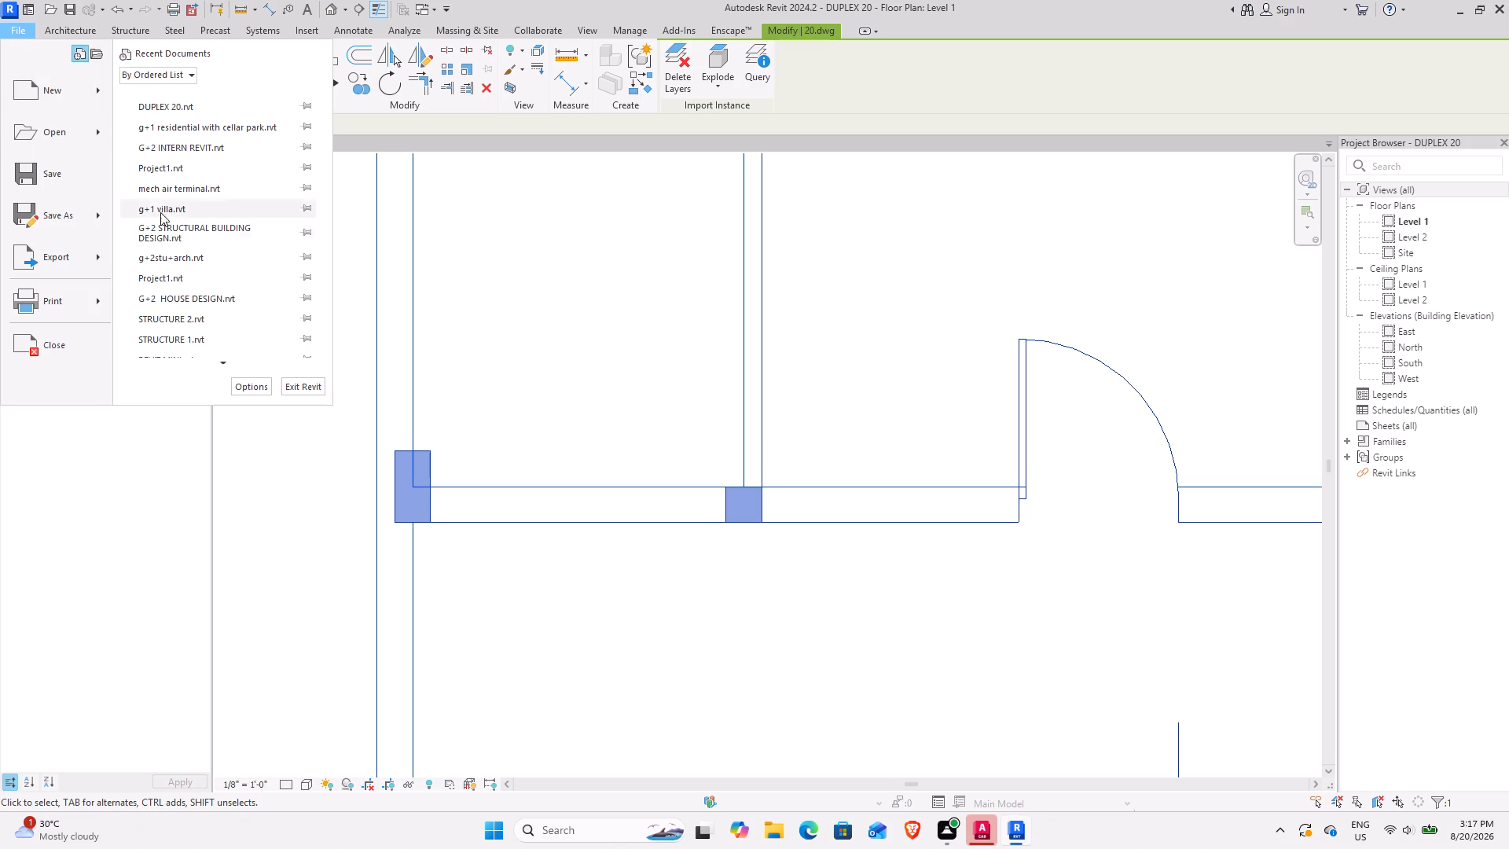
{"action": "scroll", "coordinate": [190, 243], "scroll_direction": "down", "scroll_amount": 7}
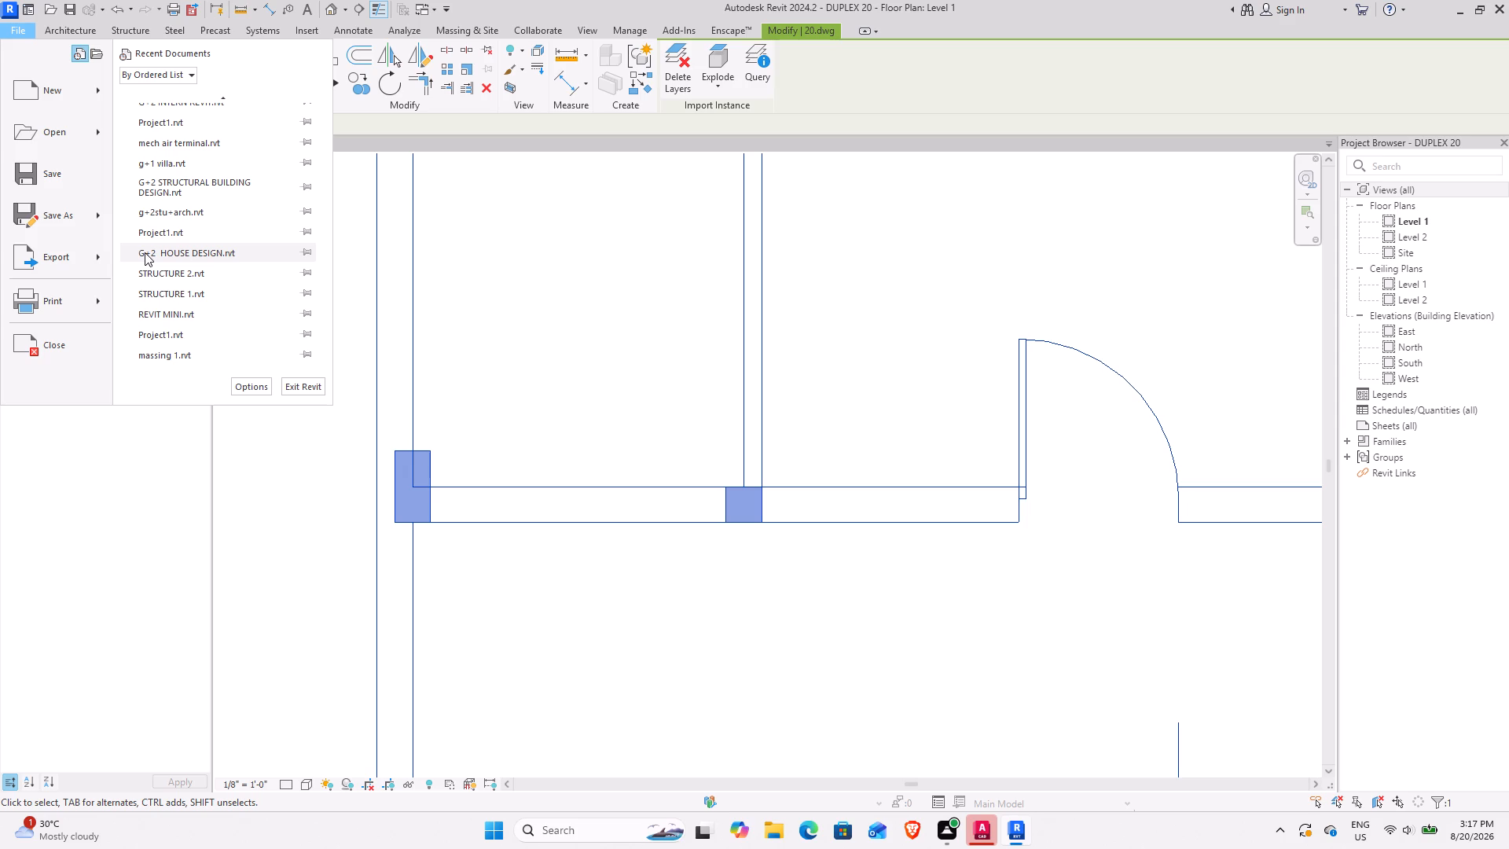
{"action": "left_click", "coordinate": [61, 101]}
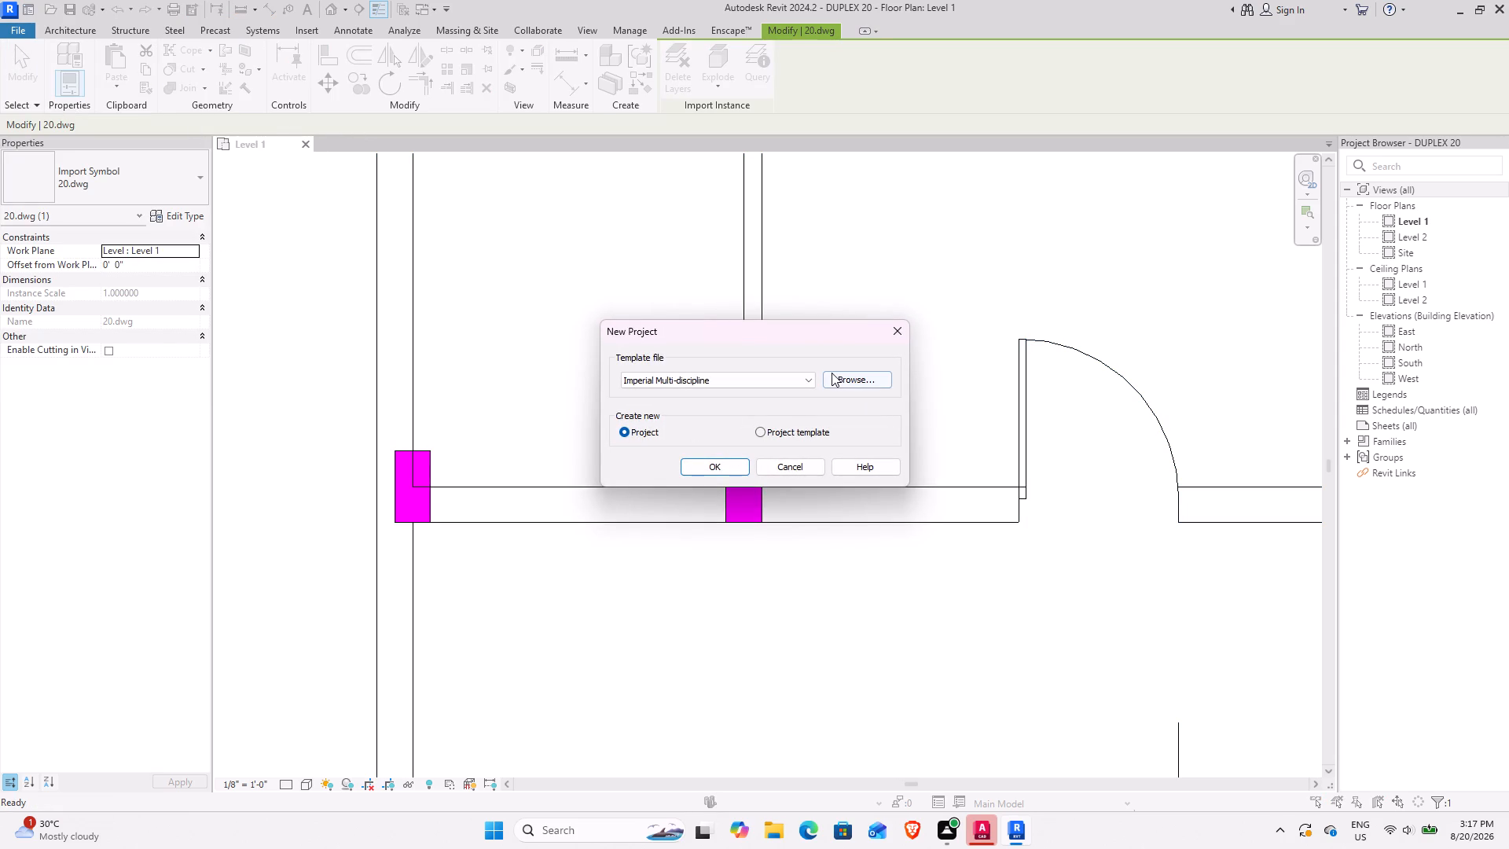
{"action": "left_click", "coordinate": [843, 374]}
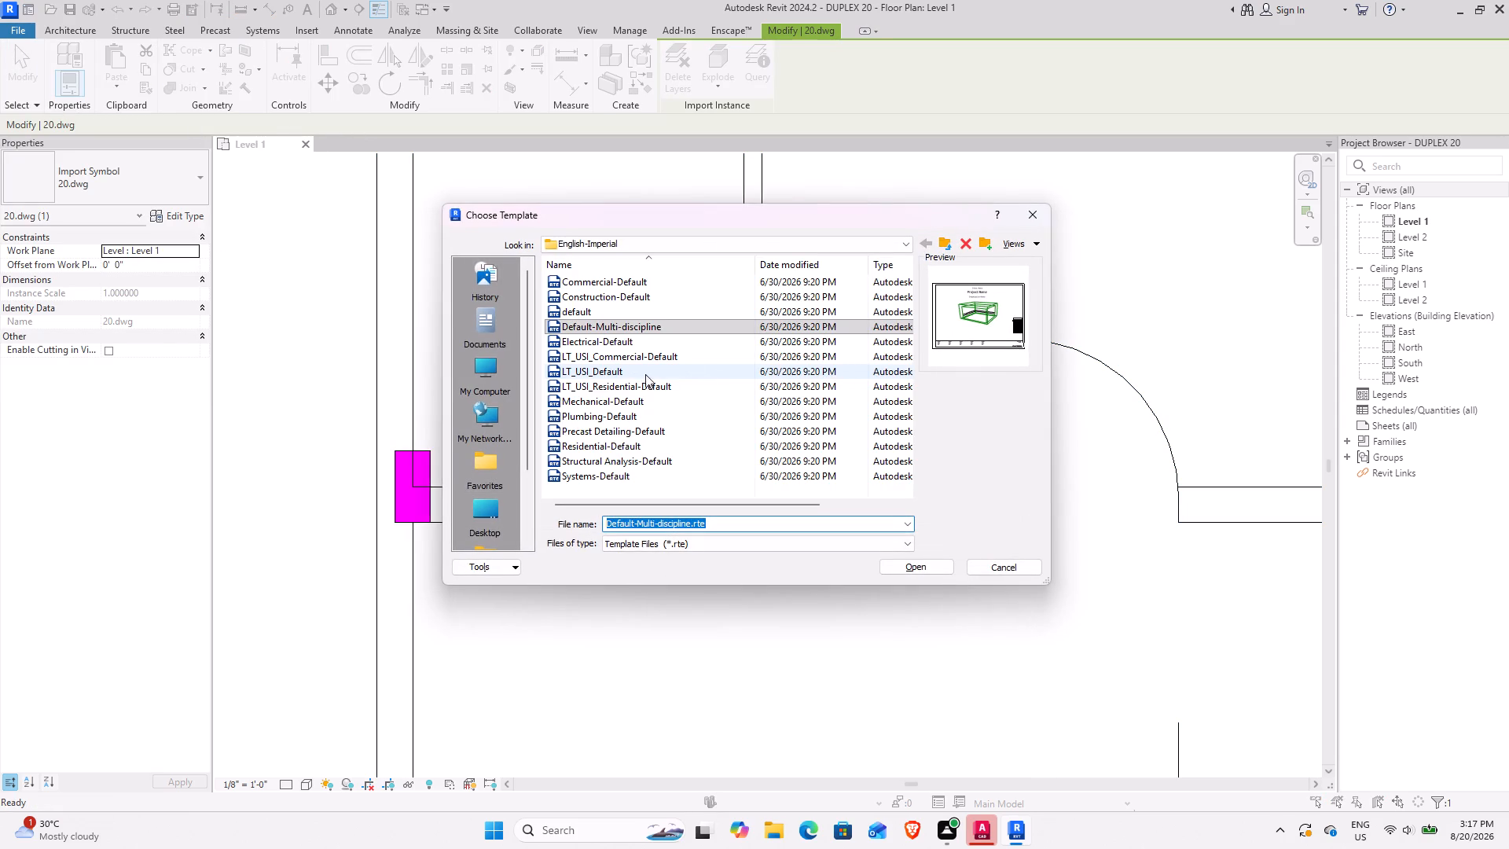
{"action": "left_click", "coordinate": [647, 297]}
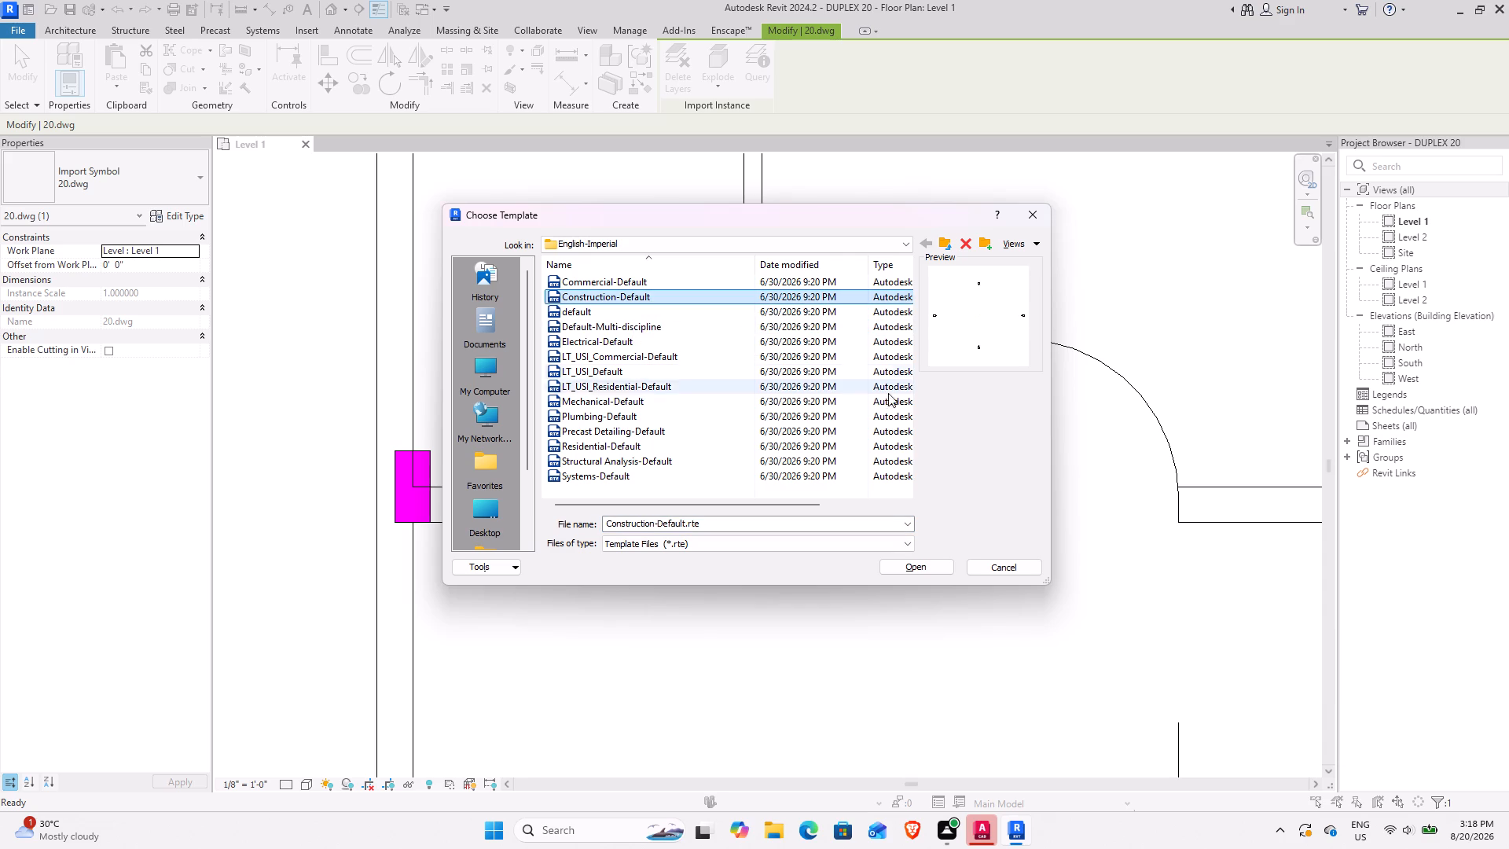
{"action": "left_click", "coordinate": [922, 564]}
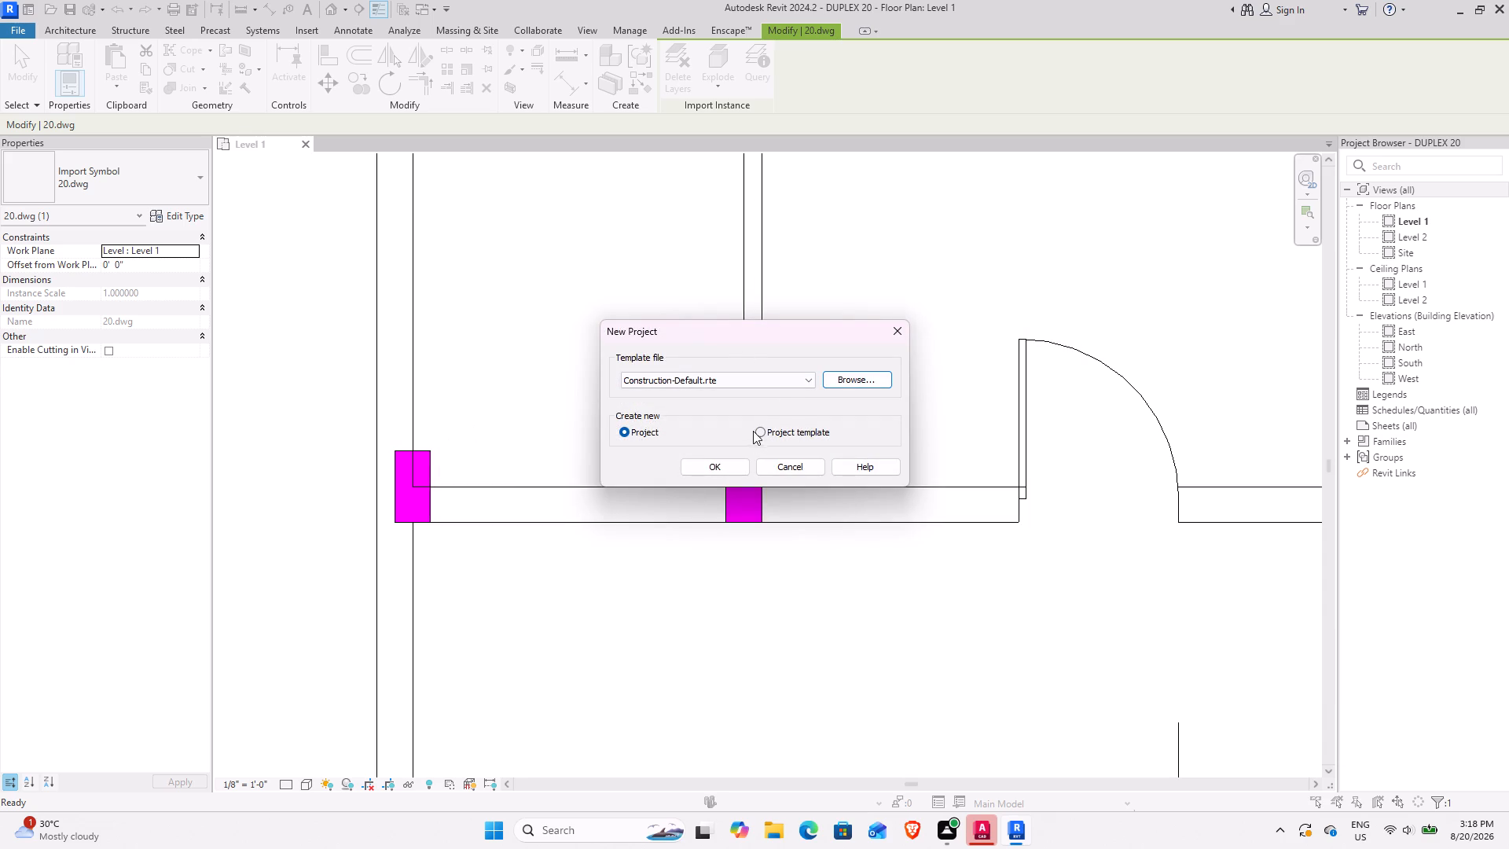
{"action": "left_click", "coordinate": [727, 462]}
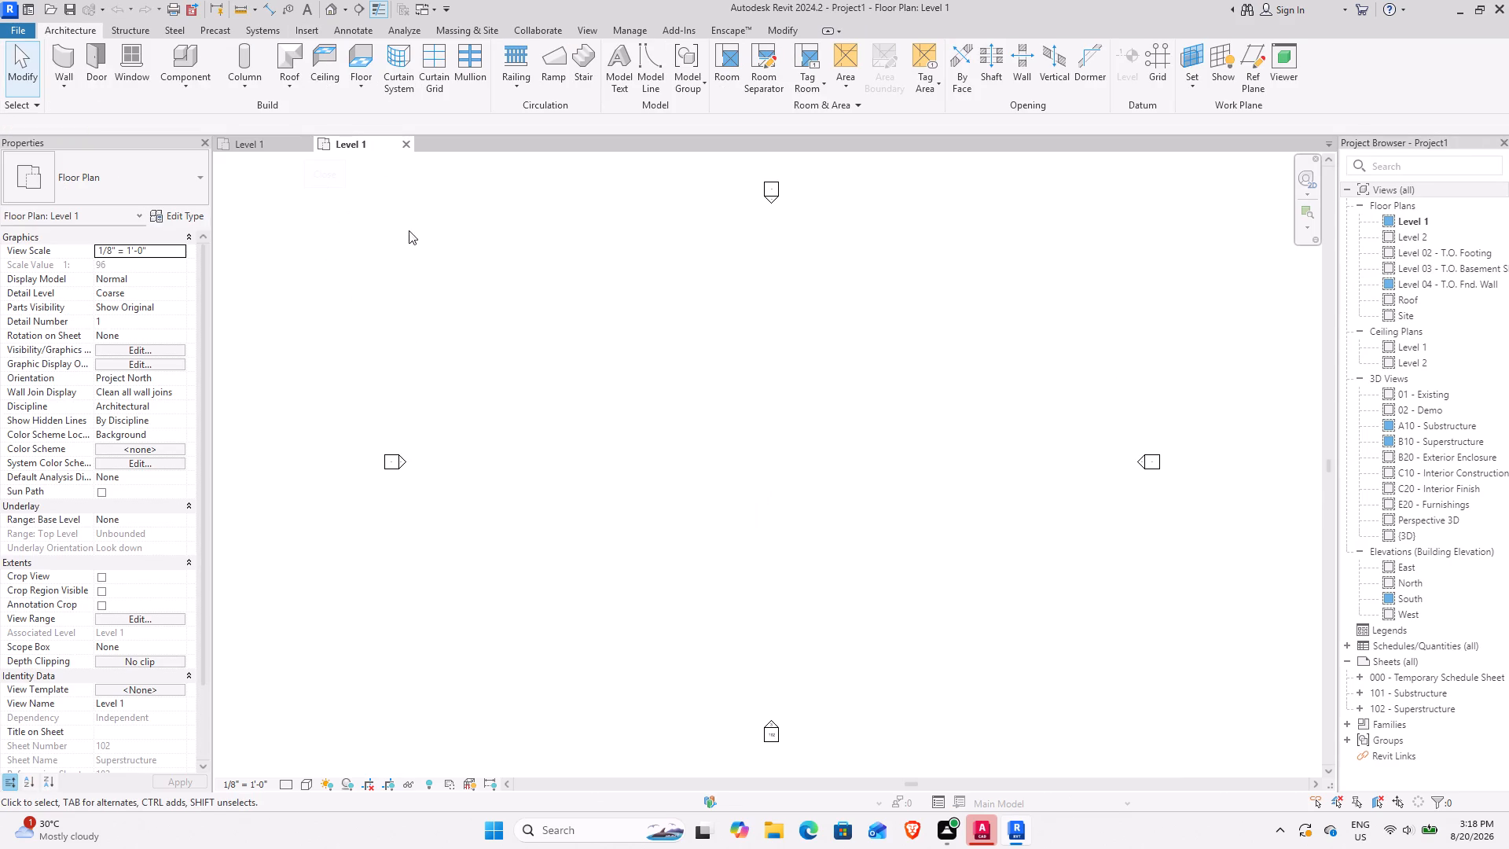
Close the Level 1 view of the old DUPLEX 20 project, leaving only the new project open.
{"action": "left_click", "coordinate": [309, 145]}
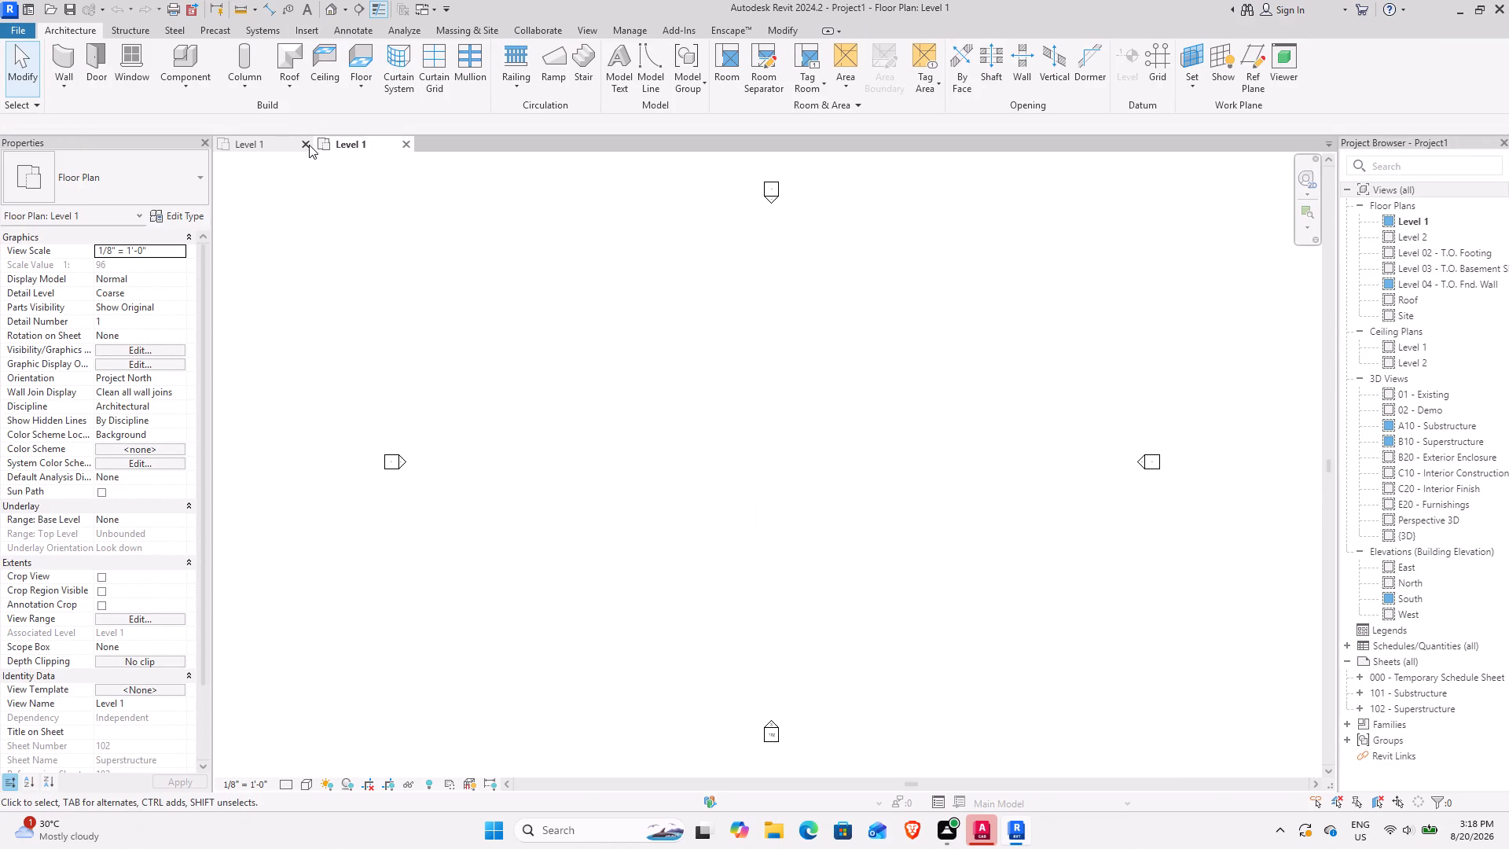
{"action": "left_click", "coordinate": [790, 416]}
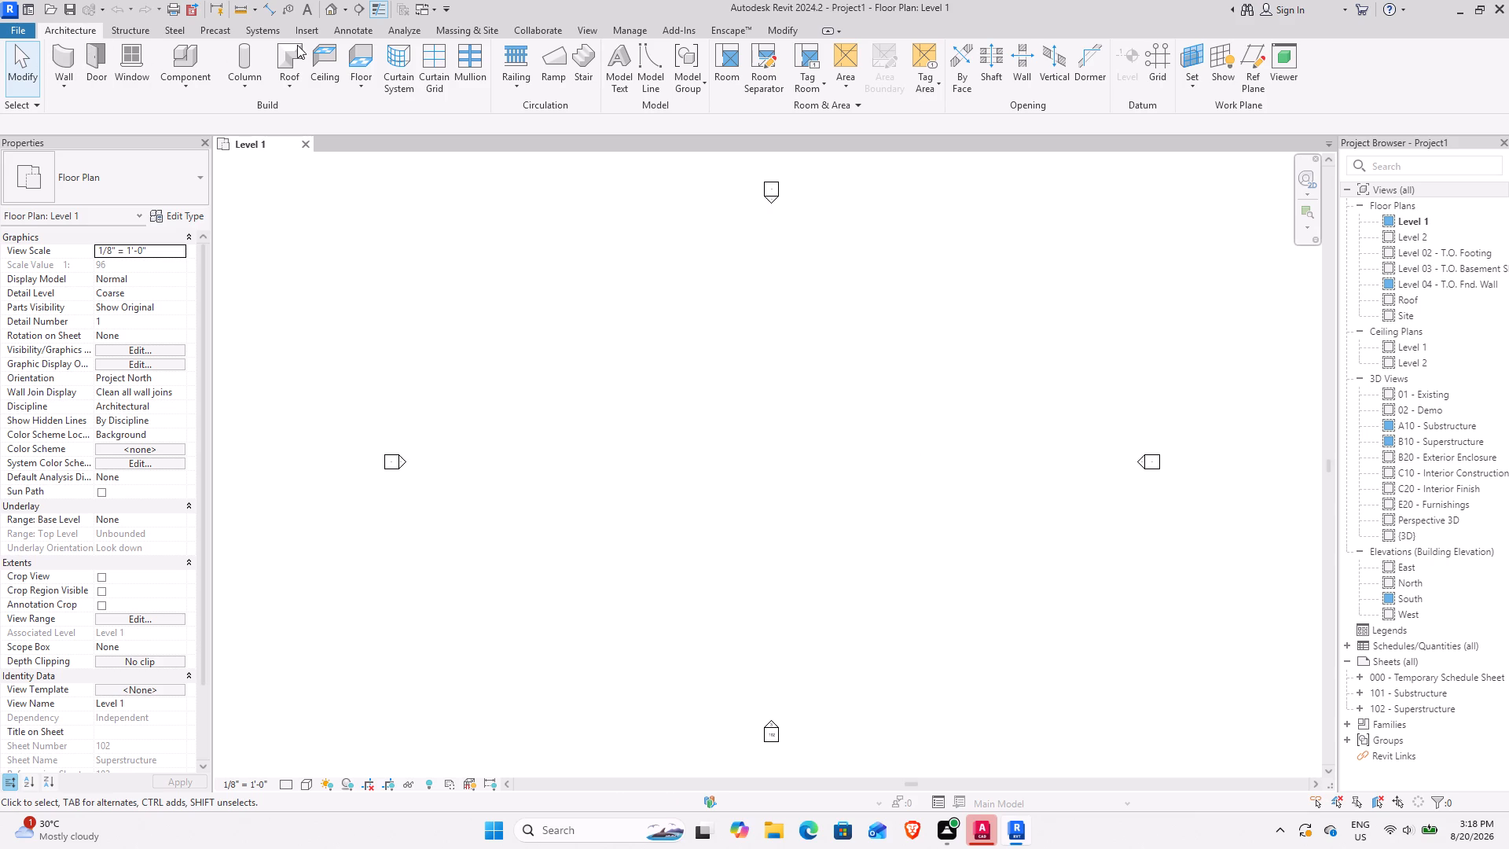
Import 20.dwg from the AUTO CAD folder onto Level 1 with Auto - Center to Center positioning.
{"action": "left_click", "coordinate": [296, 25]}
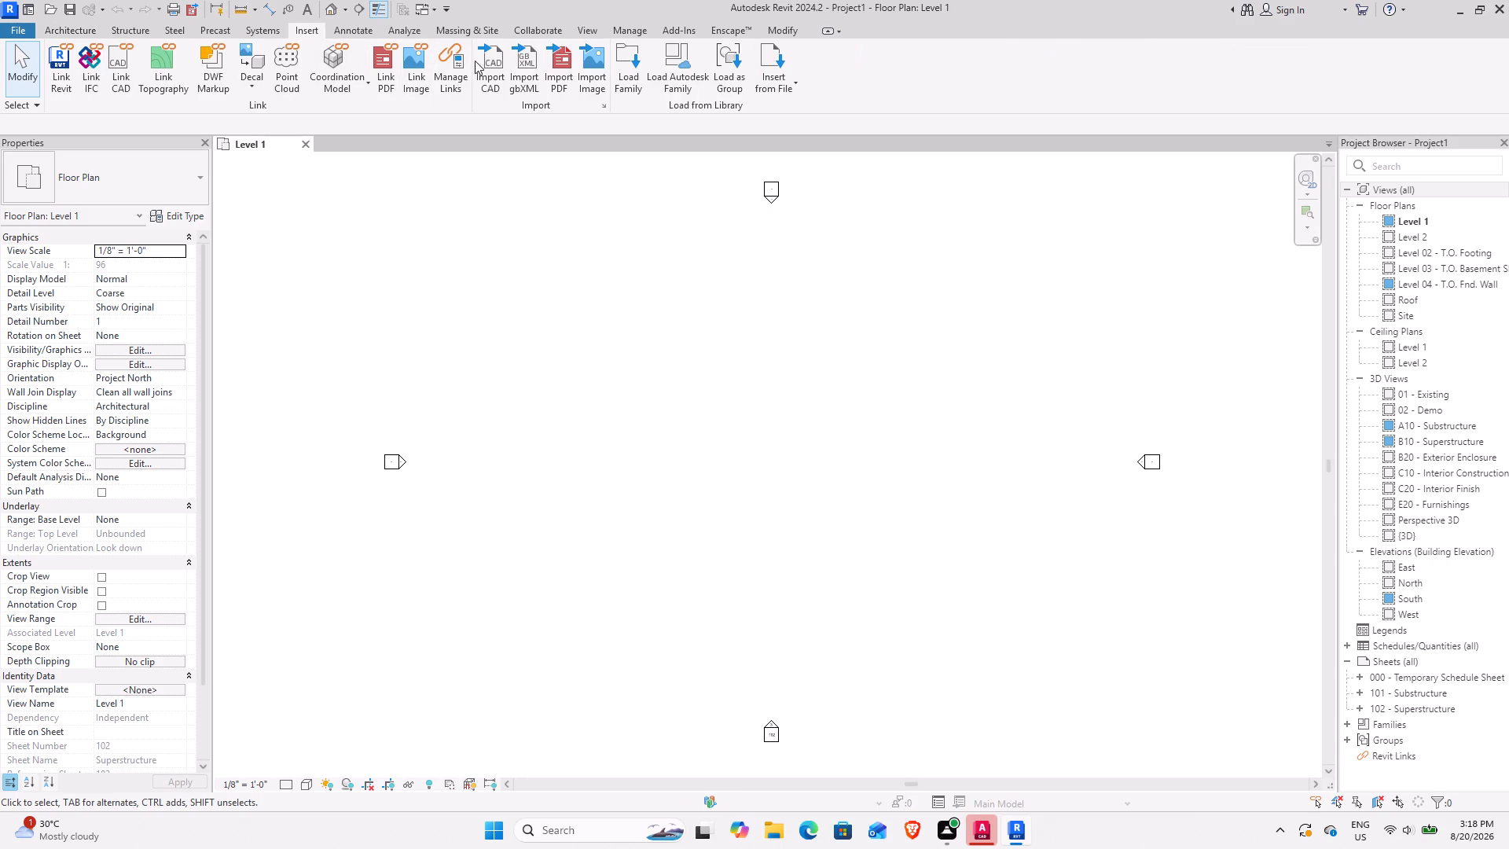
{"action": "left_click", "coordinate": [483, 62]}
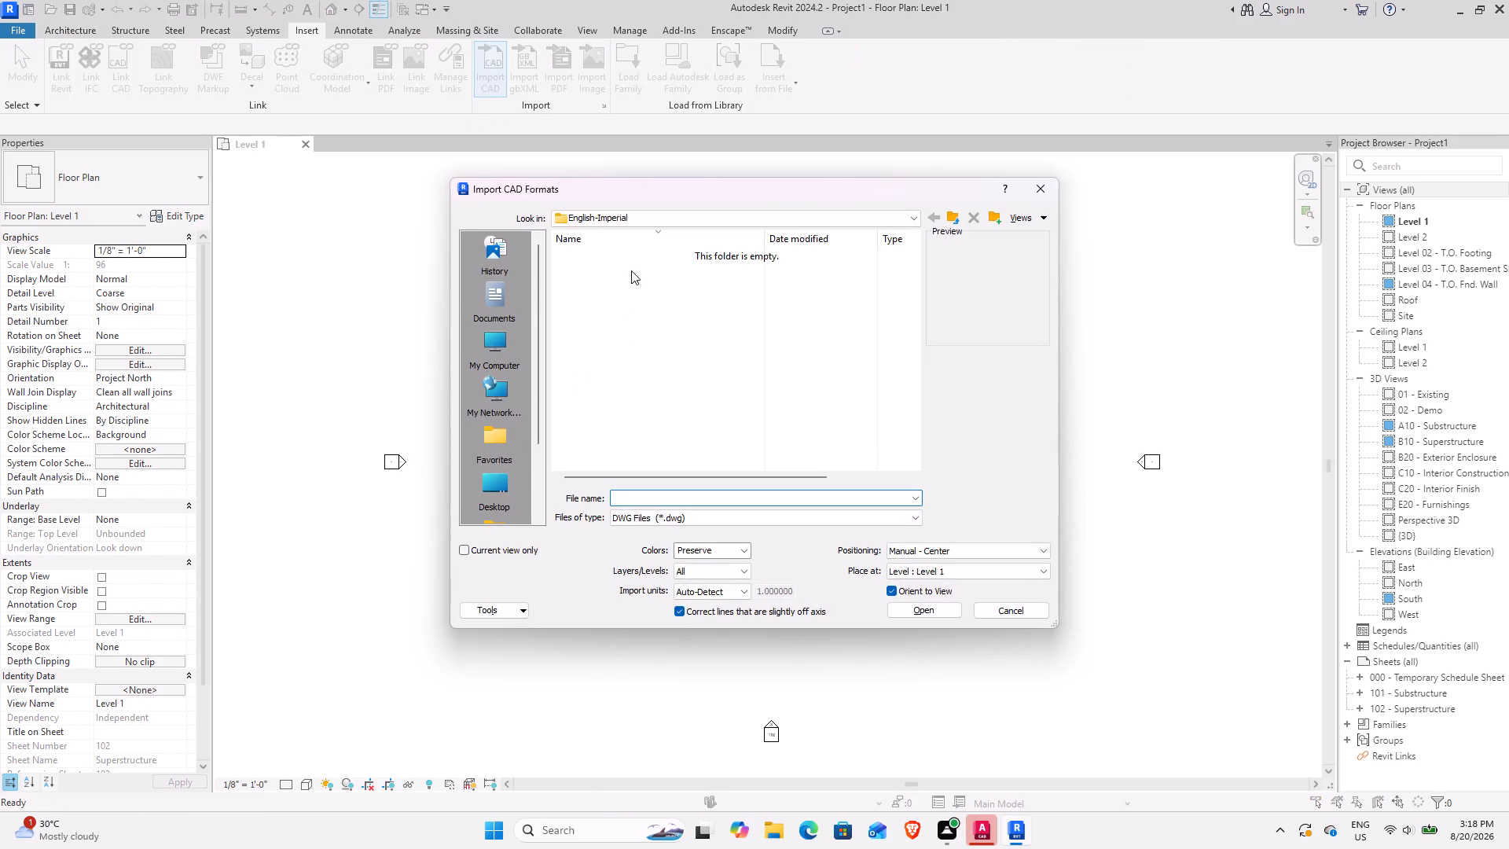
{"action": "left_click", "coordinate": [494, 473]}
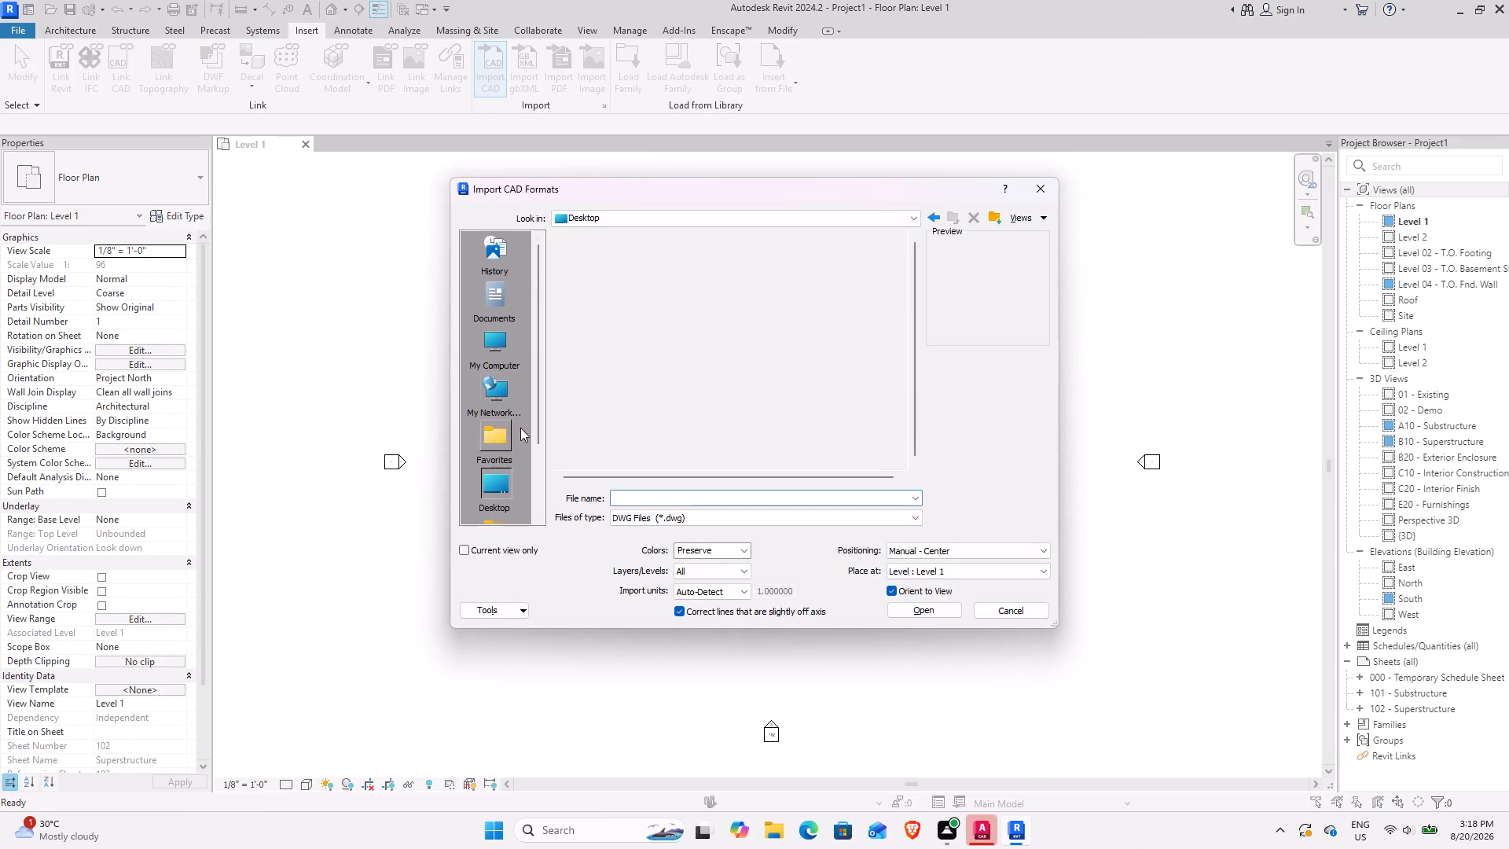
{"action": "double_click", "coordinate": [596, 306]}
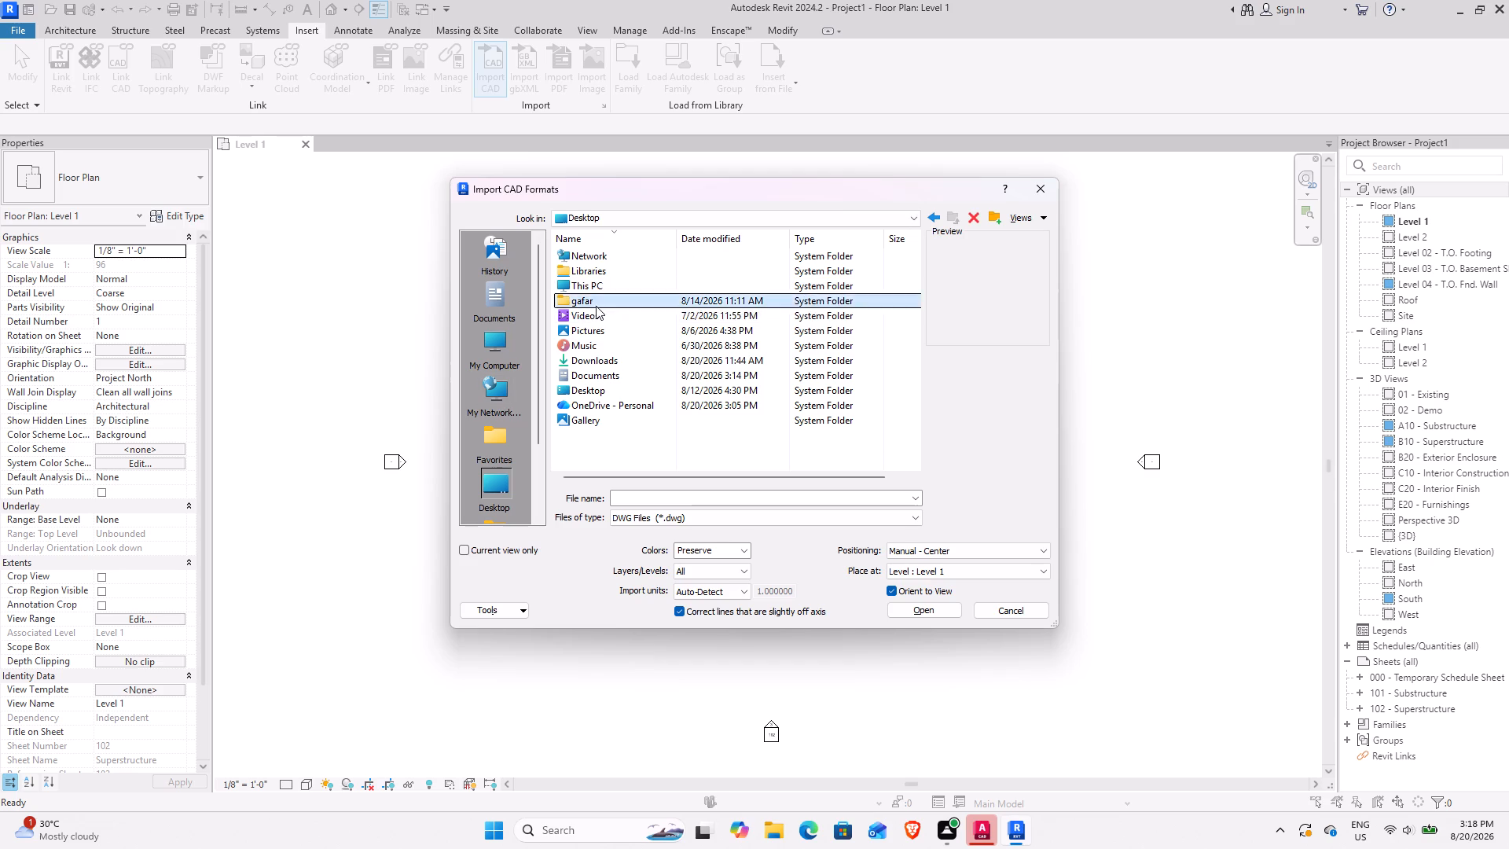
{"action": "scroll", "coordinate": [612, 368], "scroll_direction": "down", "scroll_amount": 3}
{"action": "double_click", "coordinate": [604, 431]}
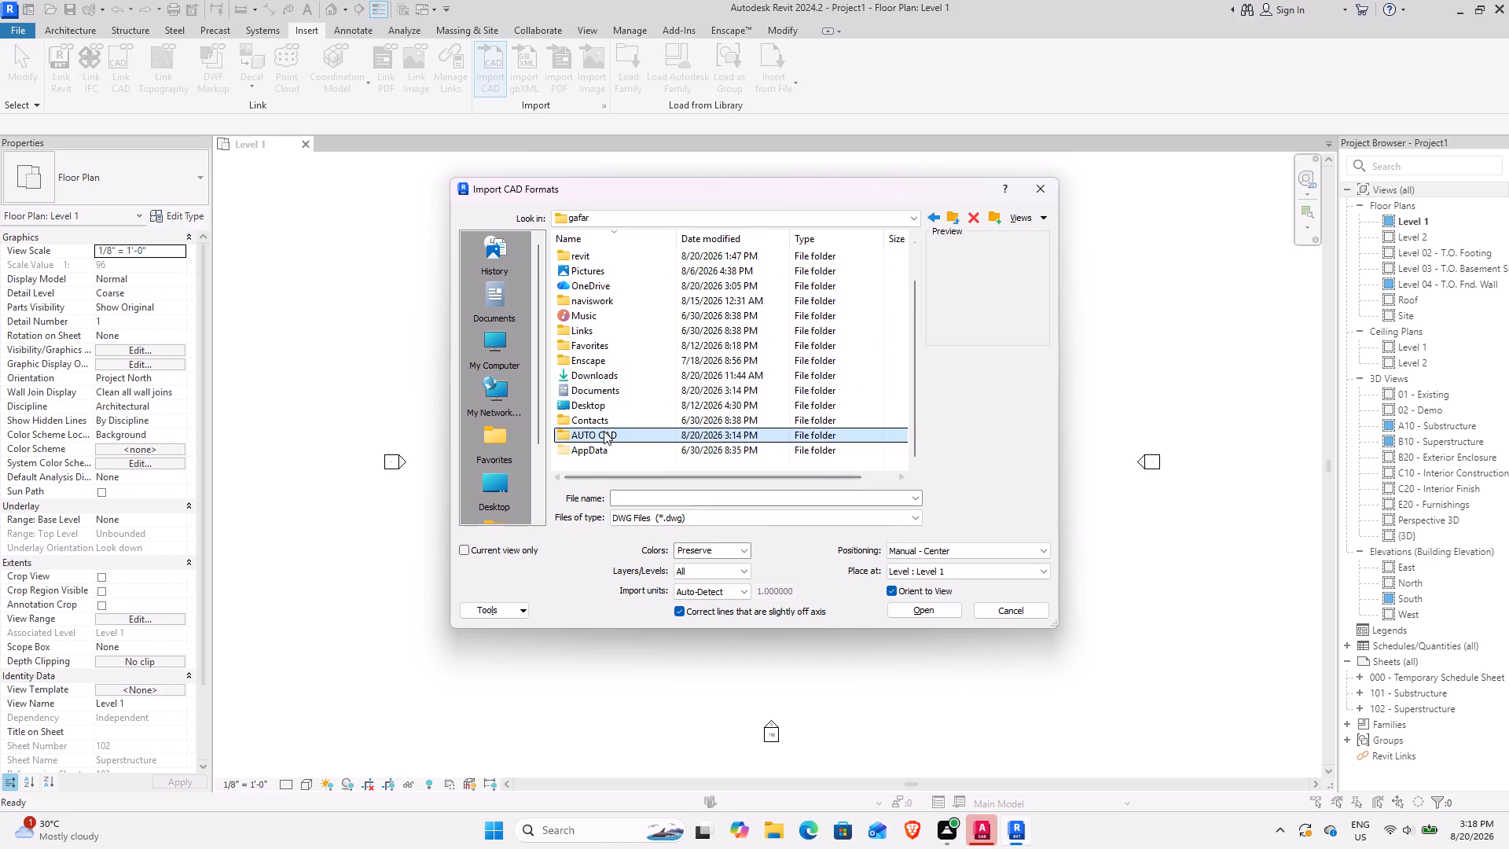
{"action": "double_click", "coordinate": [649, 432]}
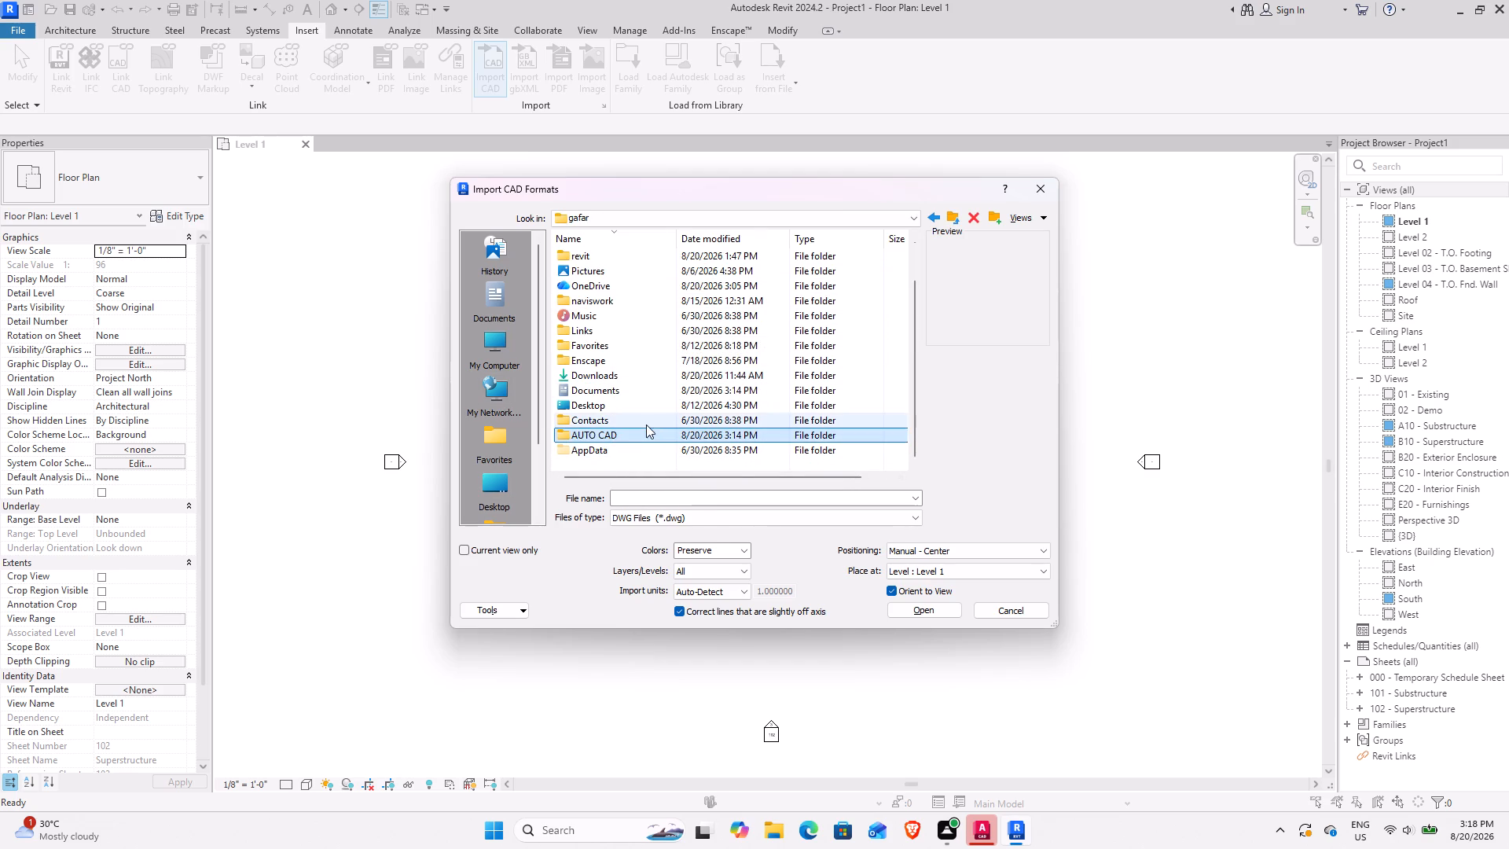
{"action": "double_click", "coordinate": [611, 430]}
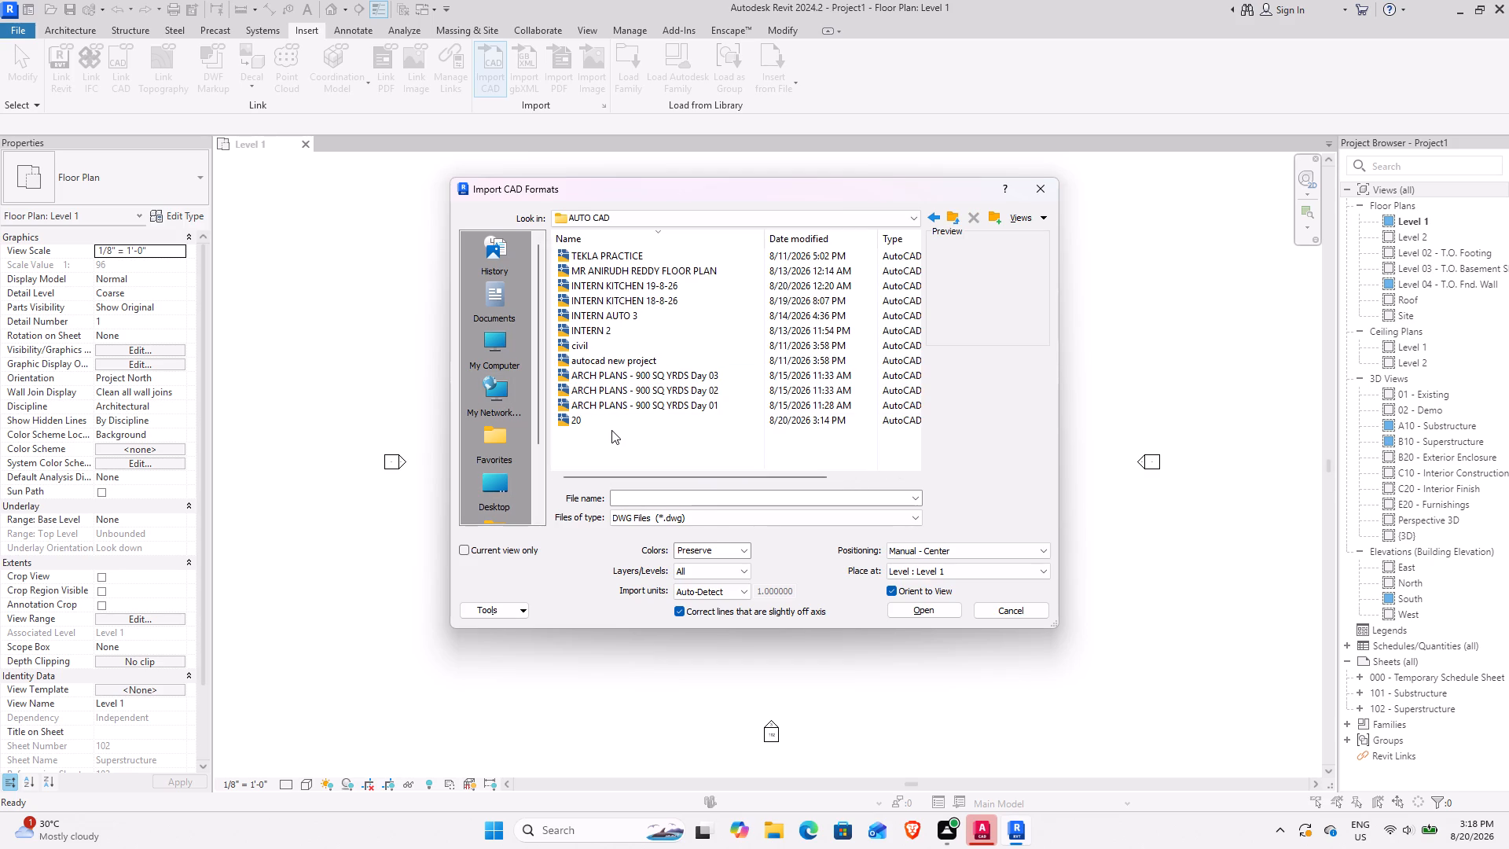
{"action": "left_click", "coordinate": [932, 546]}
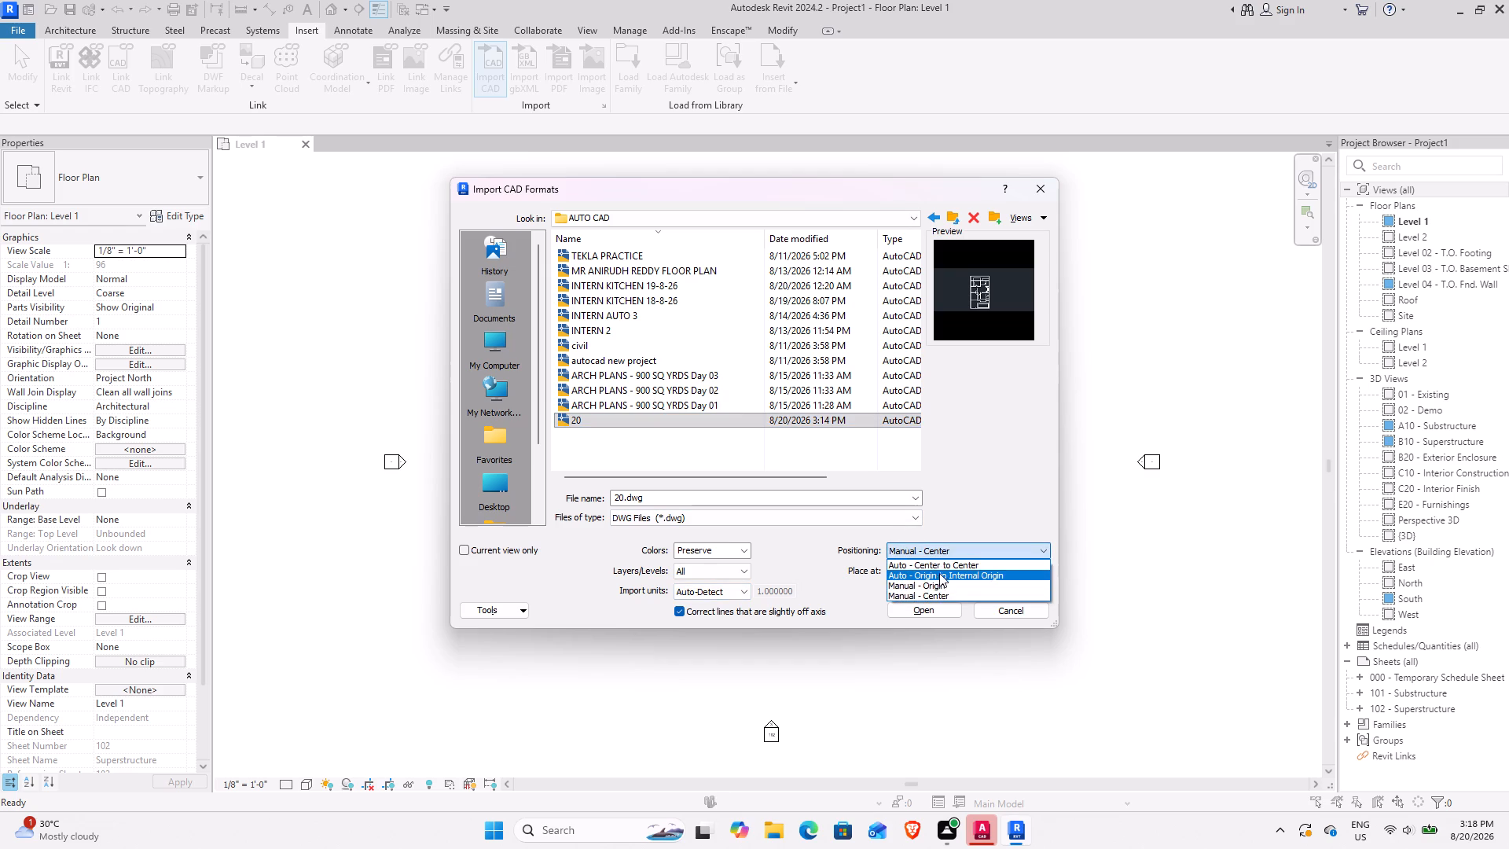
{"action": "left_click", "coordinate": [938, 567]}
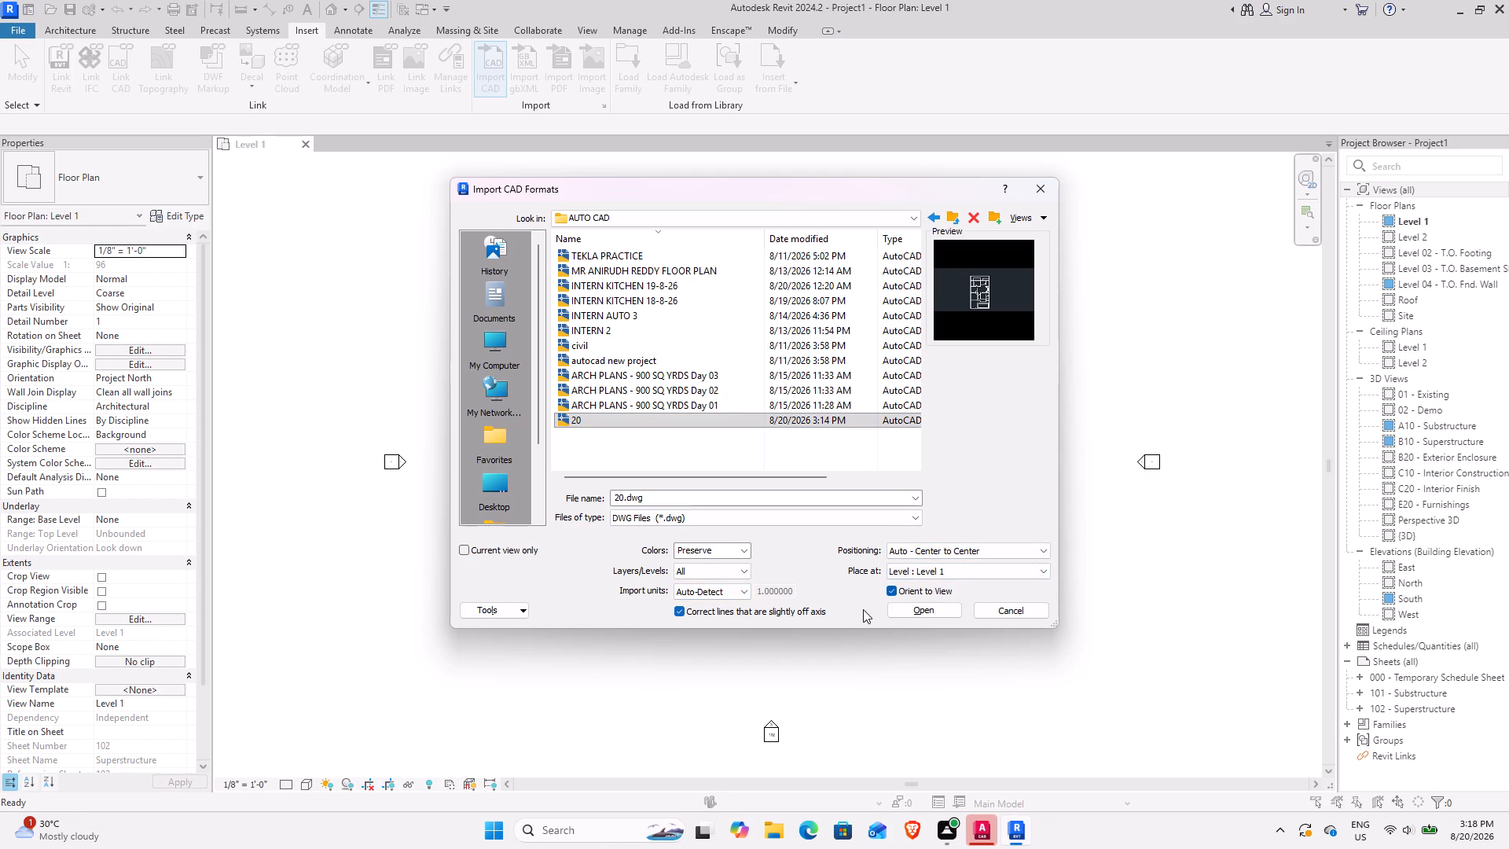
{"action": "left_click", "coordinate": [928, 609]}
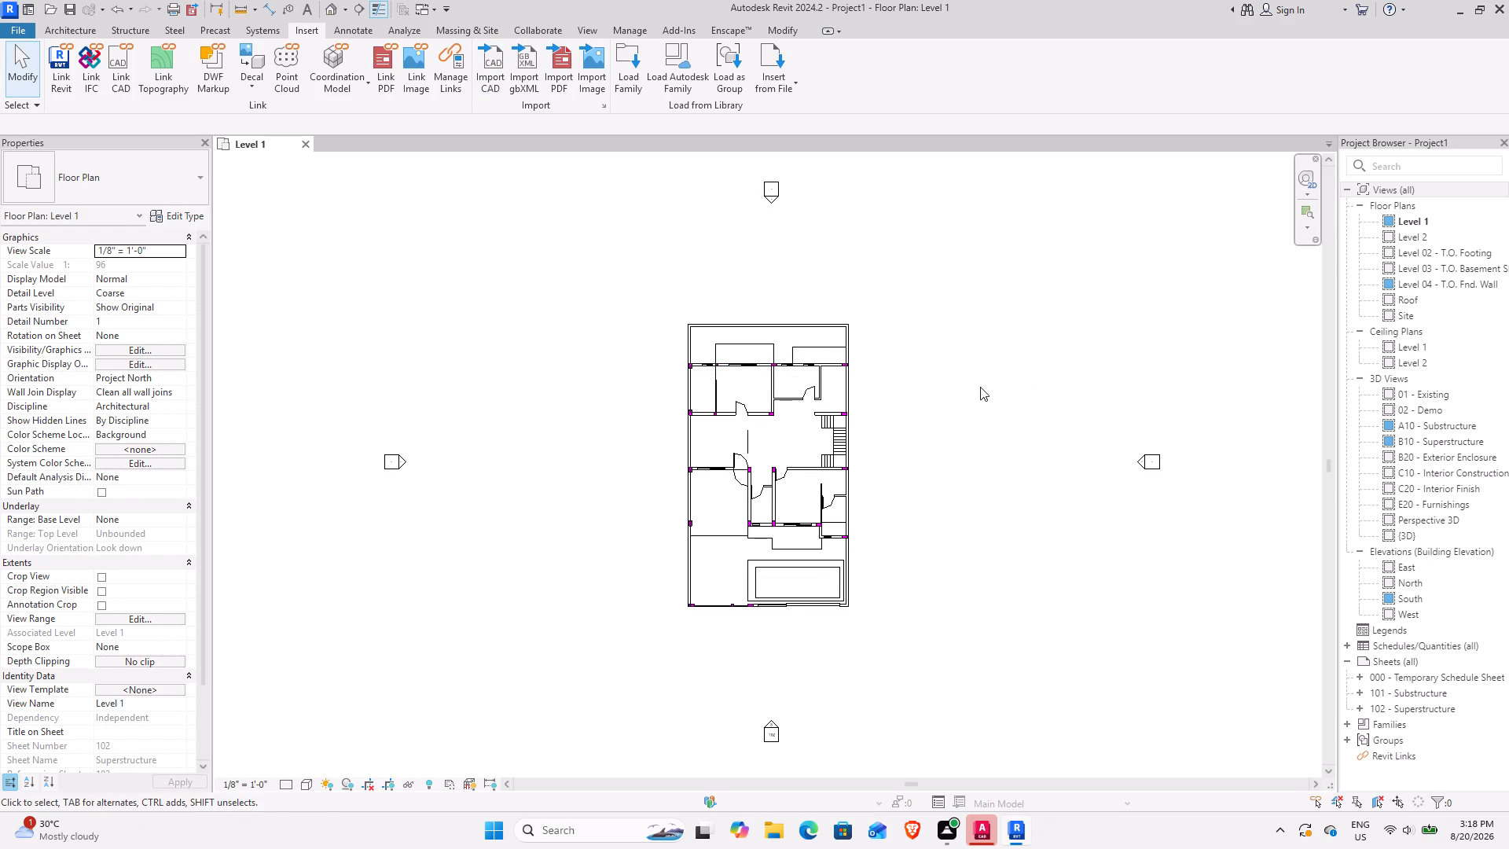
Open the North elevation and examine the level names and heights from Roof down to Level 01 - B.O. Footing.
{"action": "middle_click_drag", "start_coordinate": [975, 386], "coordinate": [793, 388]}
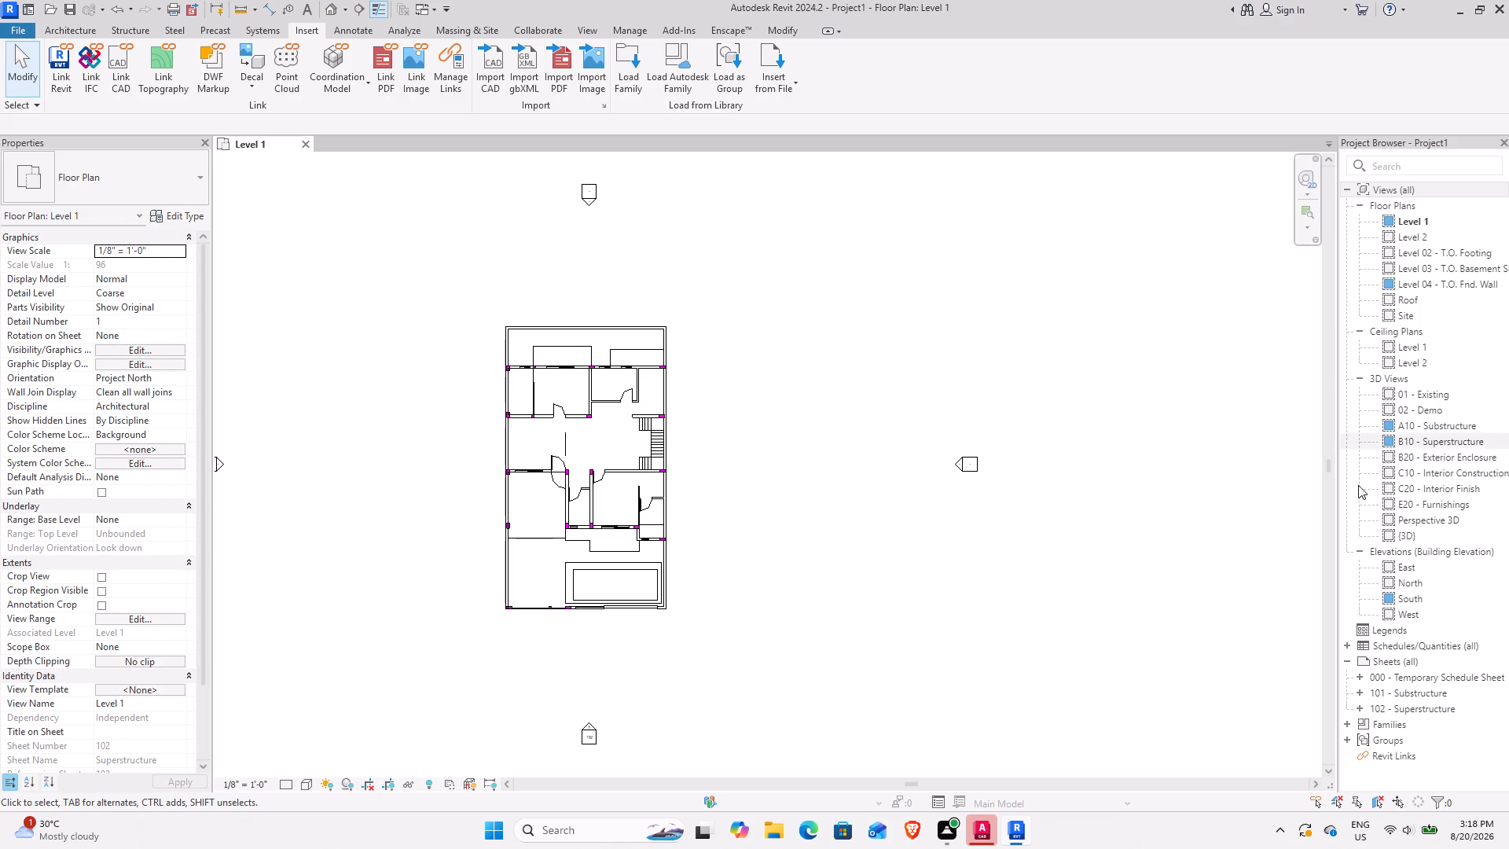
{"action": "double_click", "coordinate": [1441, 575]}
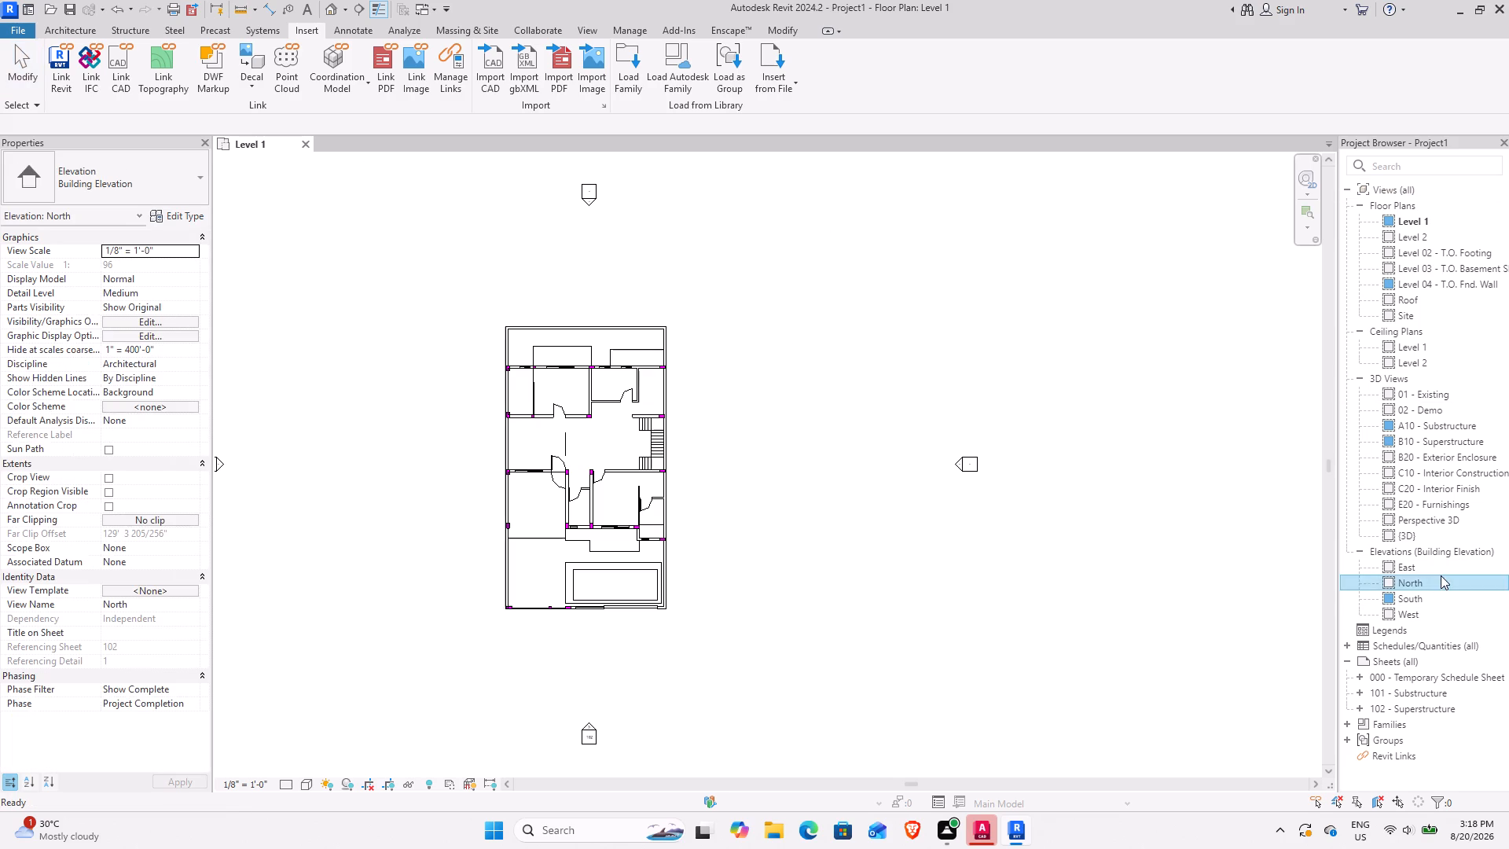
{"action": "scroll", "coordinate": [1261, 492], "scroll_direction": "up", "scroll_amount": 7}
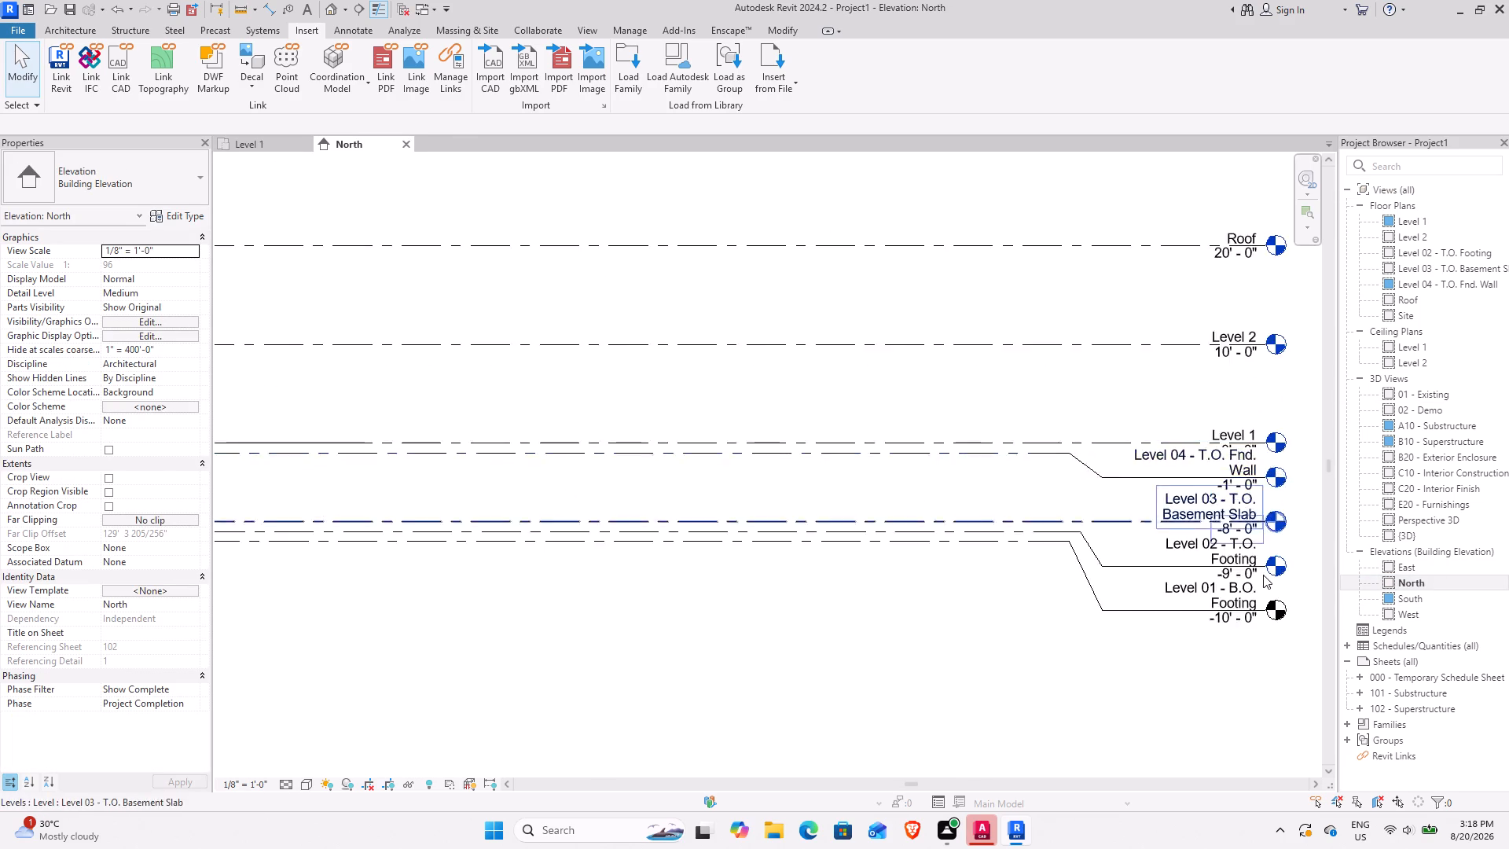
{"action": "scroll", "coordinate": [1263, 575], "scroll_direction": "up", "scroll_amount": 2}
{"action": "middle_click_drag", "start_coordinate": [1259, 619], "coordinate": [721, 624]}
{"action": "scroll", "coordinate": [594, 645], "scroll_direction": "up", "scroll_amount": 1}
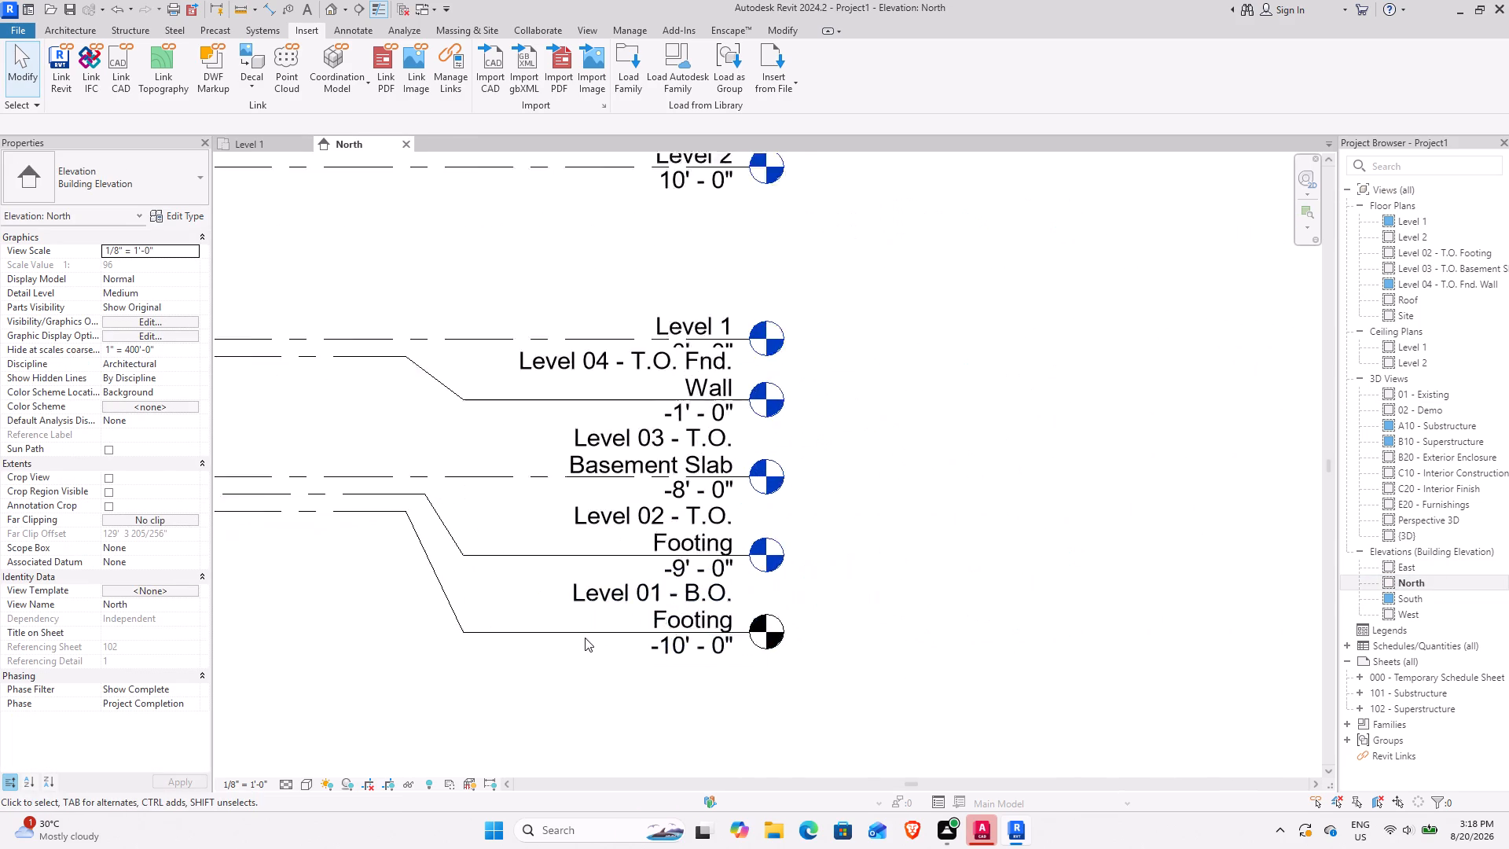
{"action": "scroll", "coordinate": [585, 638], "scroll_direction": "up", "scroll_amount": 3}
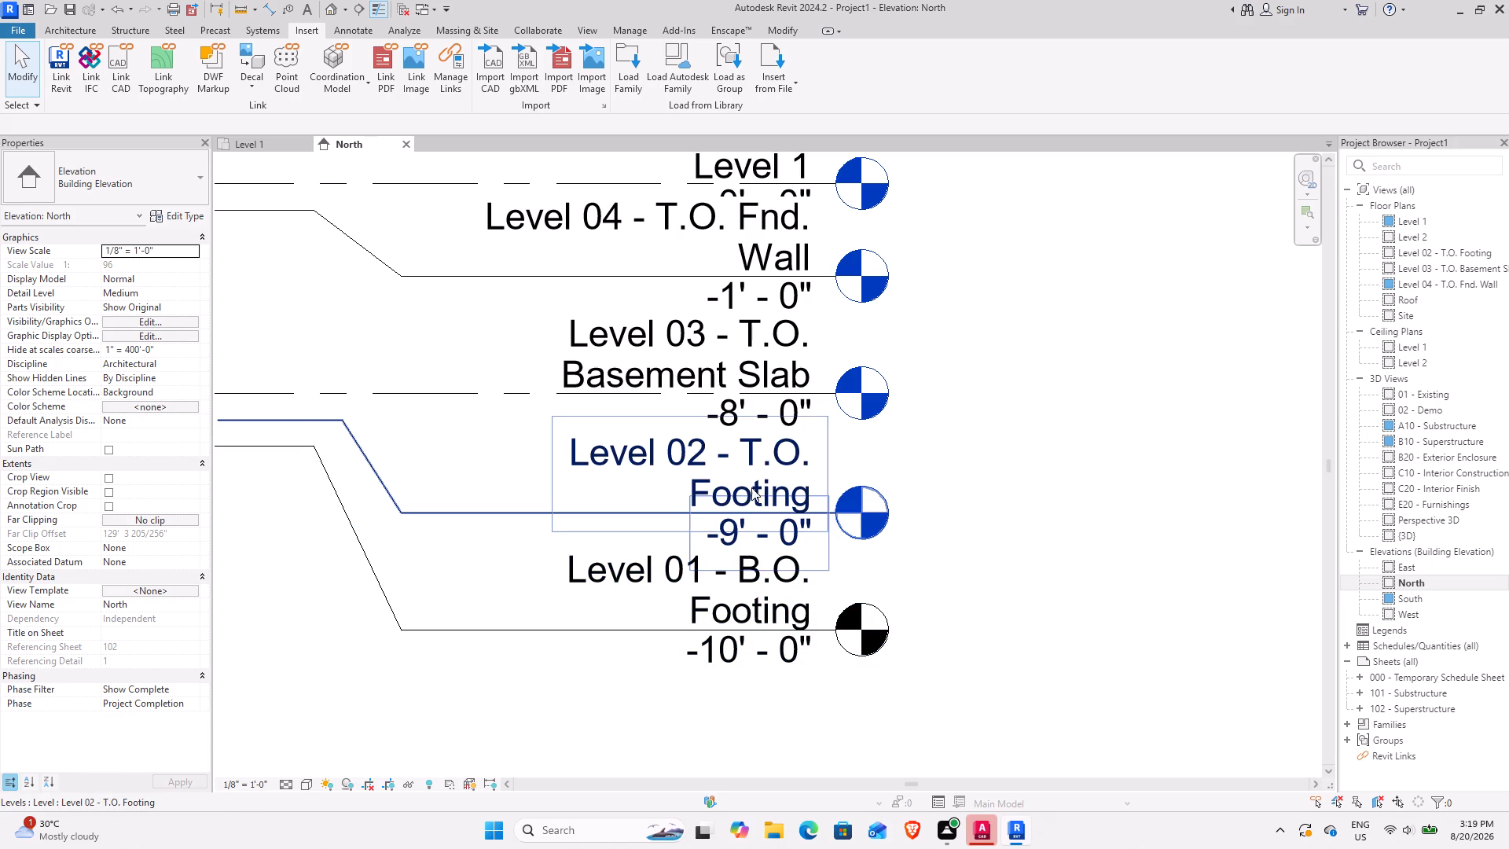
{"action": "middle_click_drag", "start_coordinate": [767, 369], "coordinate": [857, 528]}
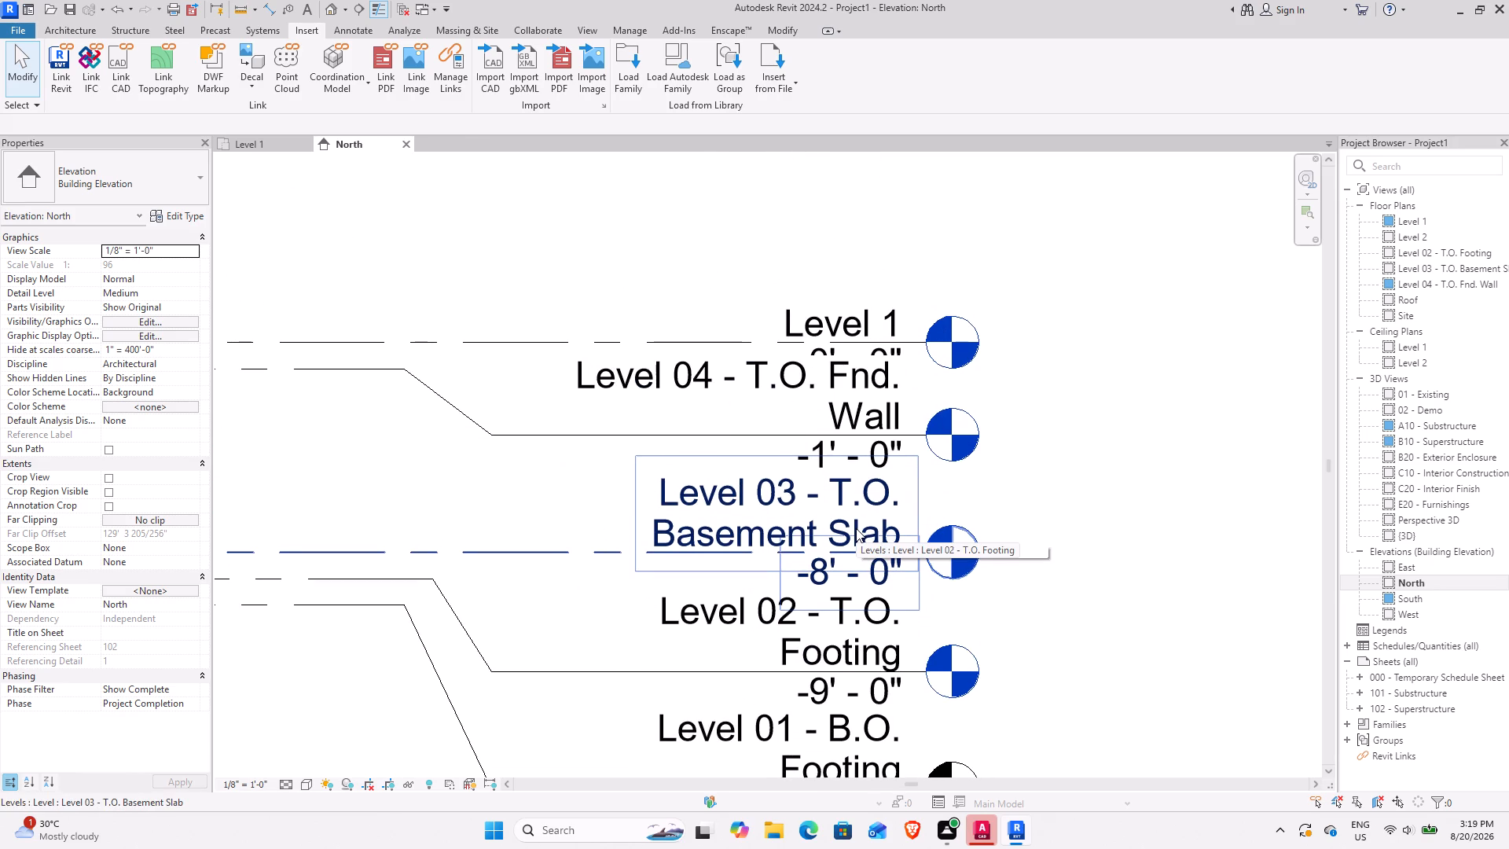
{"action": "scroll", "coordinate": [856, 528], "scroll_direction": "down", "scroll_amount": 11}
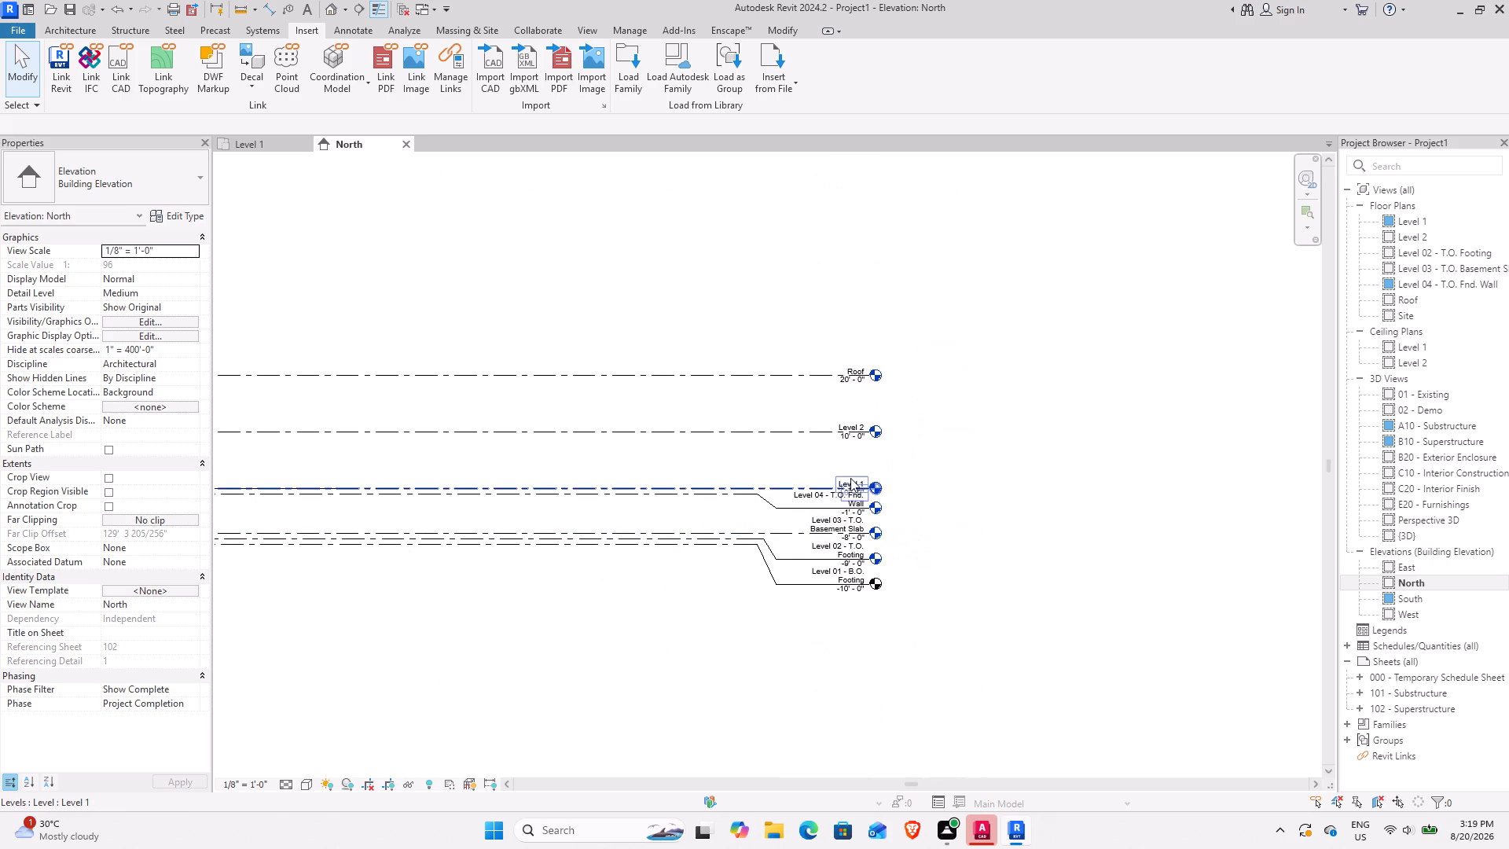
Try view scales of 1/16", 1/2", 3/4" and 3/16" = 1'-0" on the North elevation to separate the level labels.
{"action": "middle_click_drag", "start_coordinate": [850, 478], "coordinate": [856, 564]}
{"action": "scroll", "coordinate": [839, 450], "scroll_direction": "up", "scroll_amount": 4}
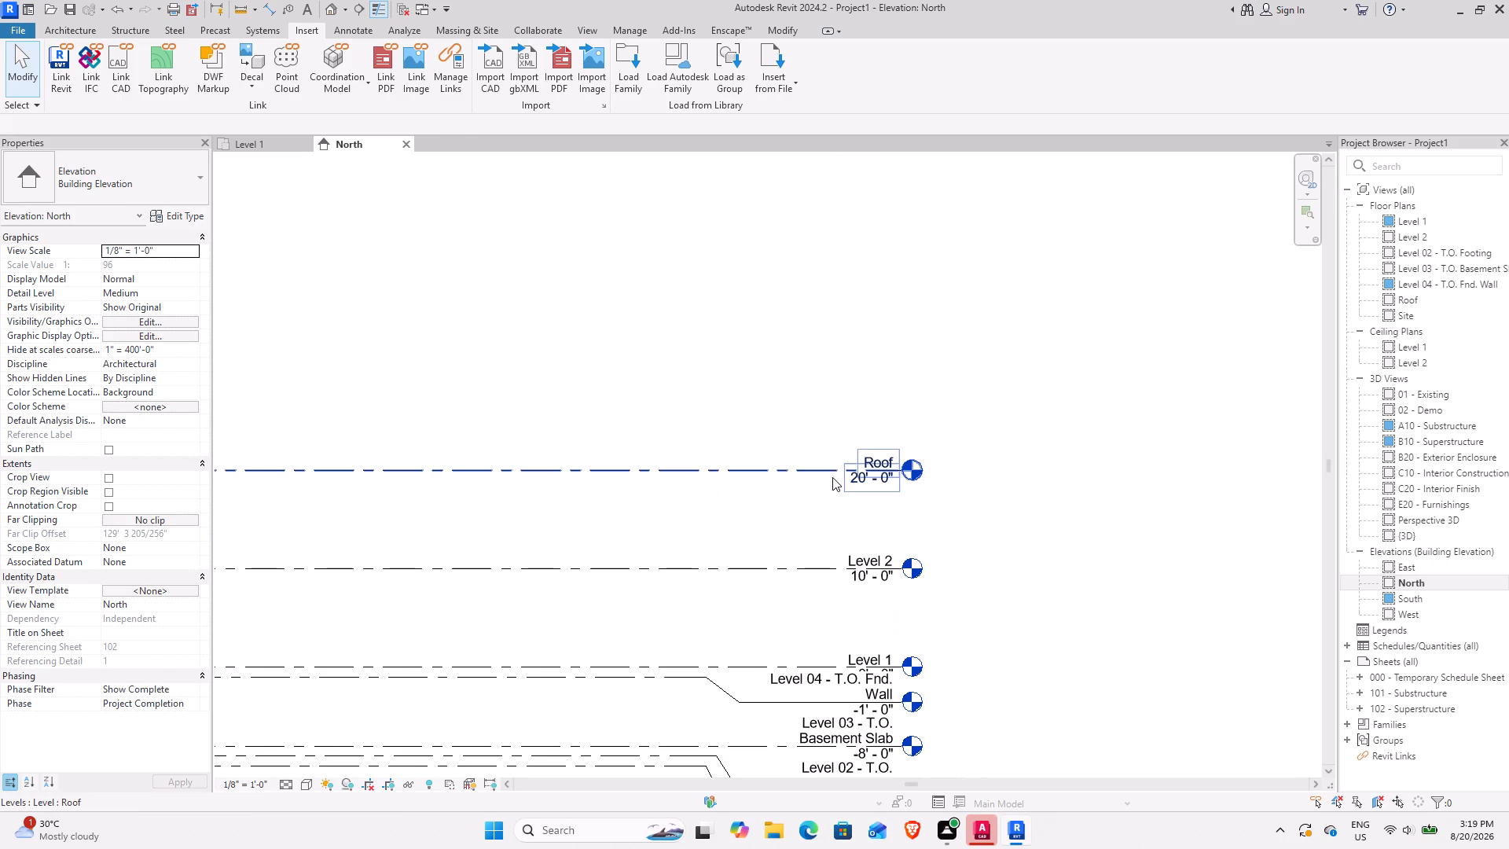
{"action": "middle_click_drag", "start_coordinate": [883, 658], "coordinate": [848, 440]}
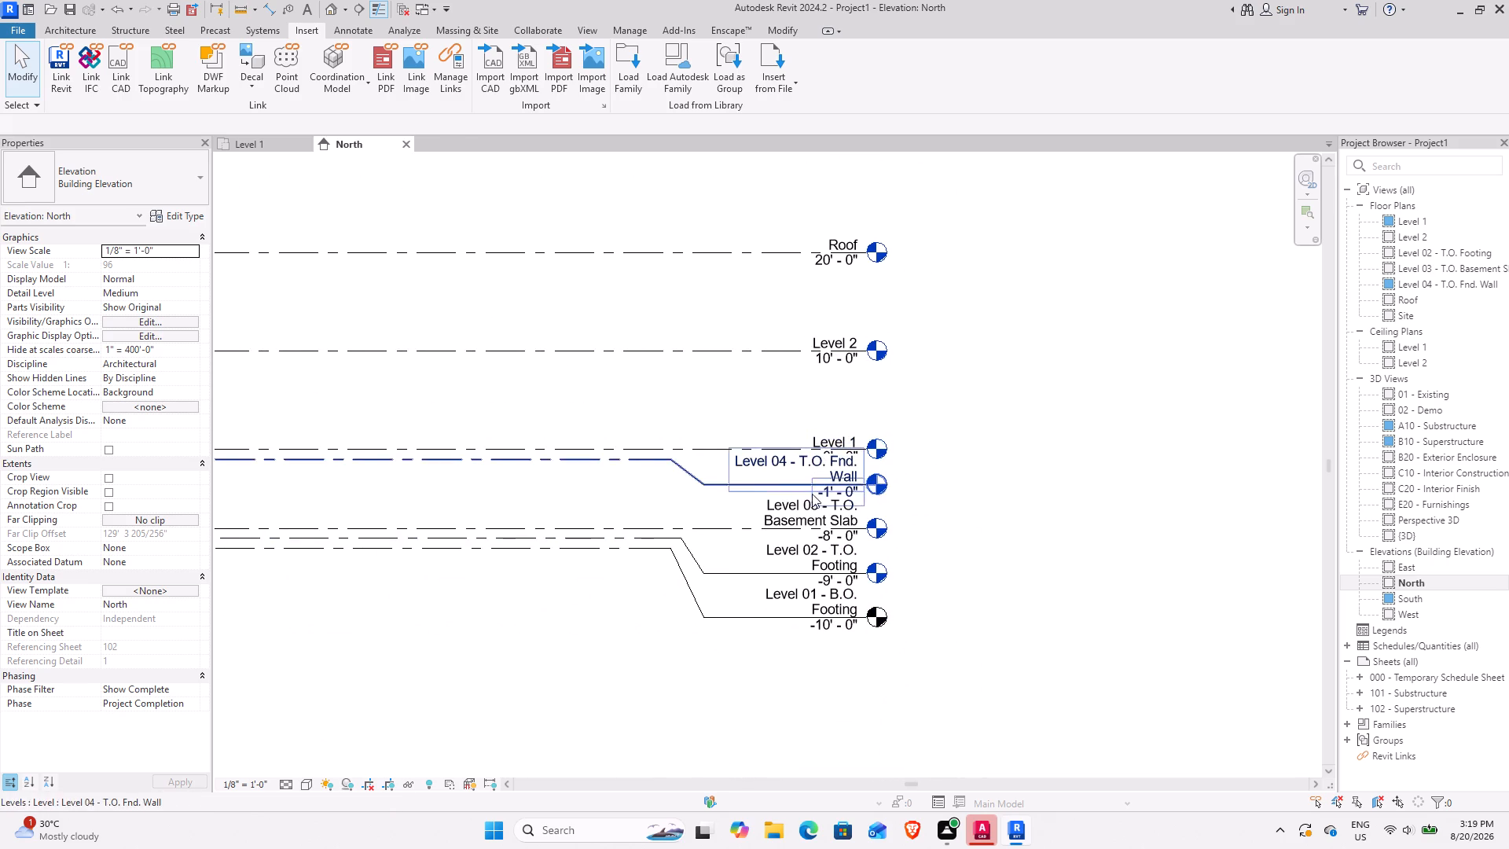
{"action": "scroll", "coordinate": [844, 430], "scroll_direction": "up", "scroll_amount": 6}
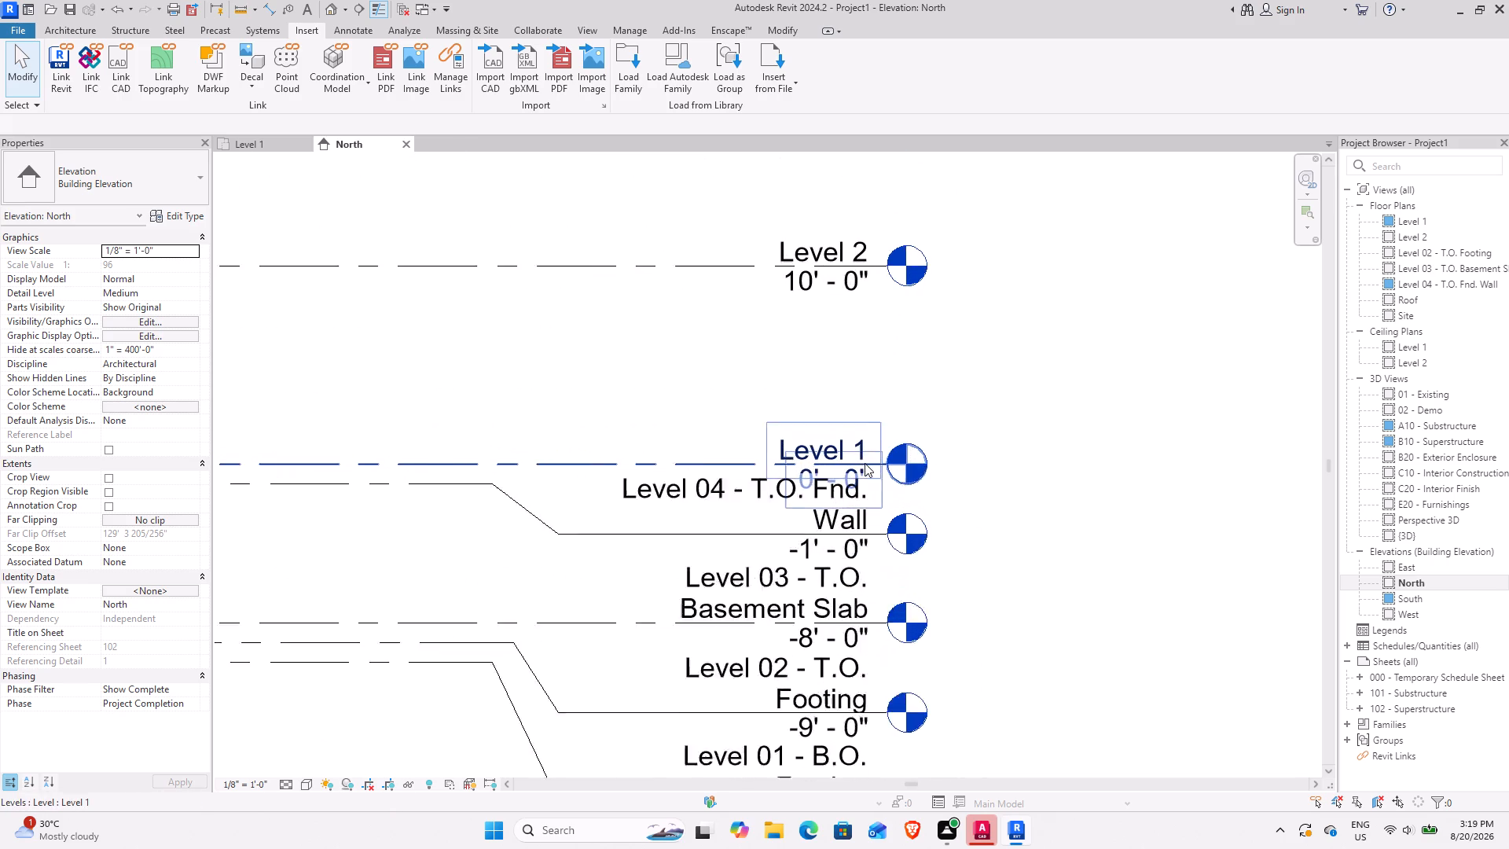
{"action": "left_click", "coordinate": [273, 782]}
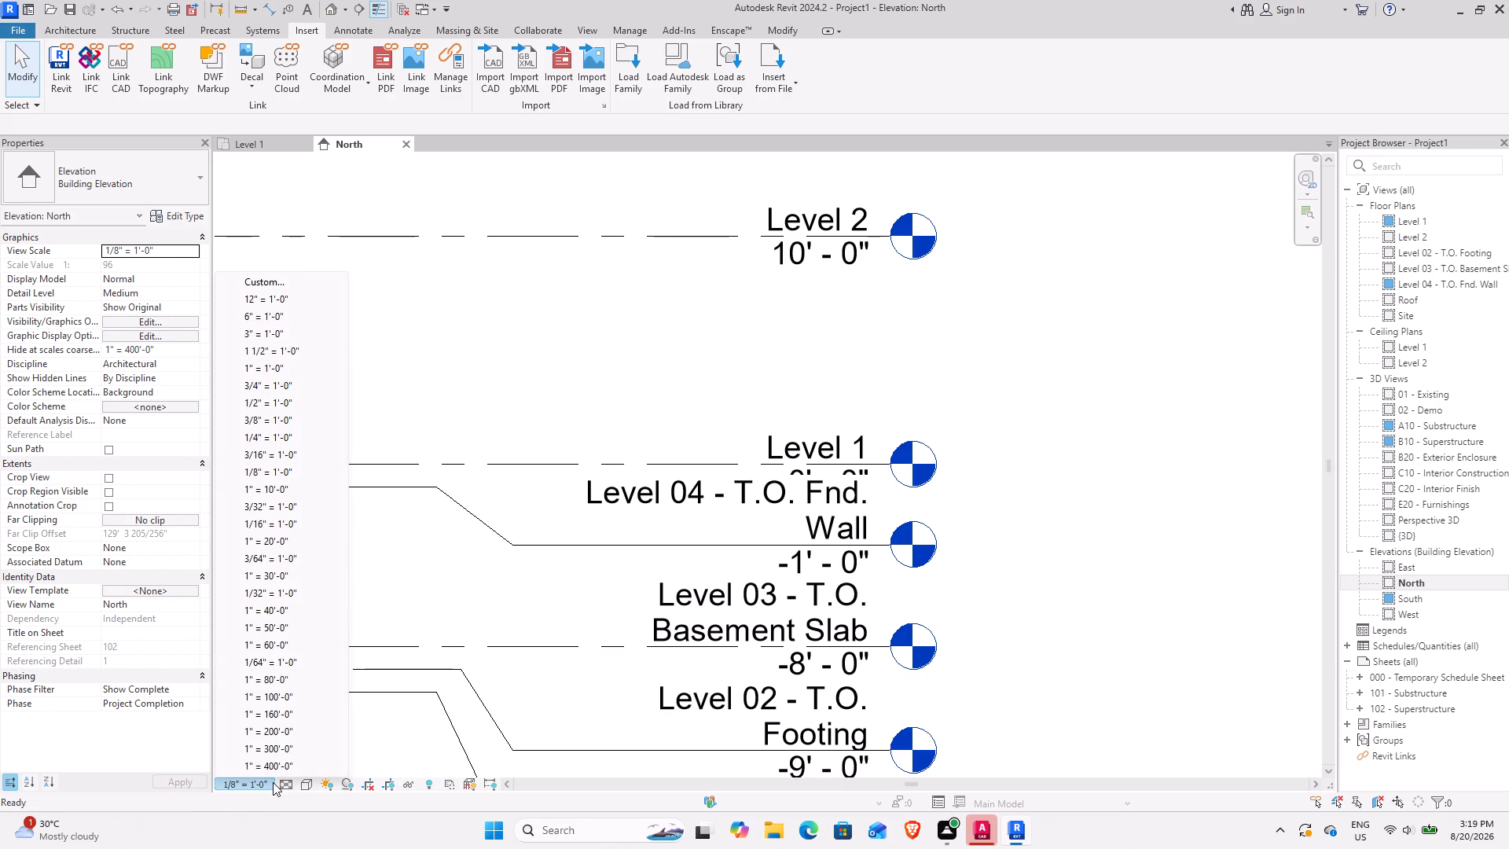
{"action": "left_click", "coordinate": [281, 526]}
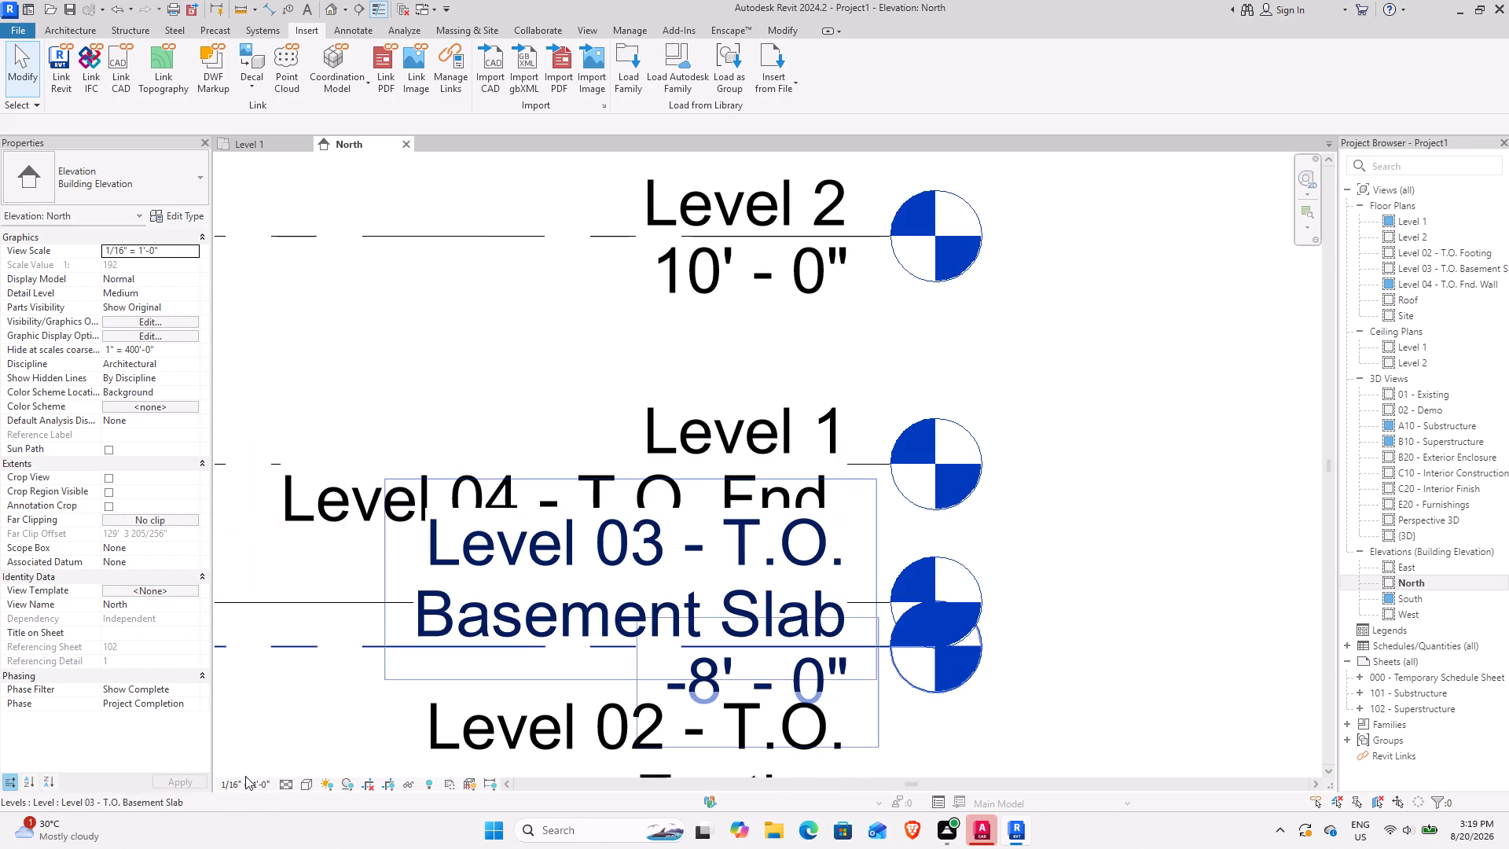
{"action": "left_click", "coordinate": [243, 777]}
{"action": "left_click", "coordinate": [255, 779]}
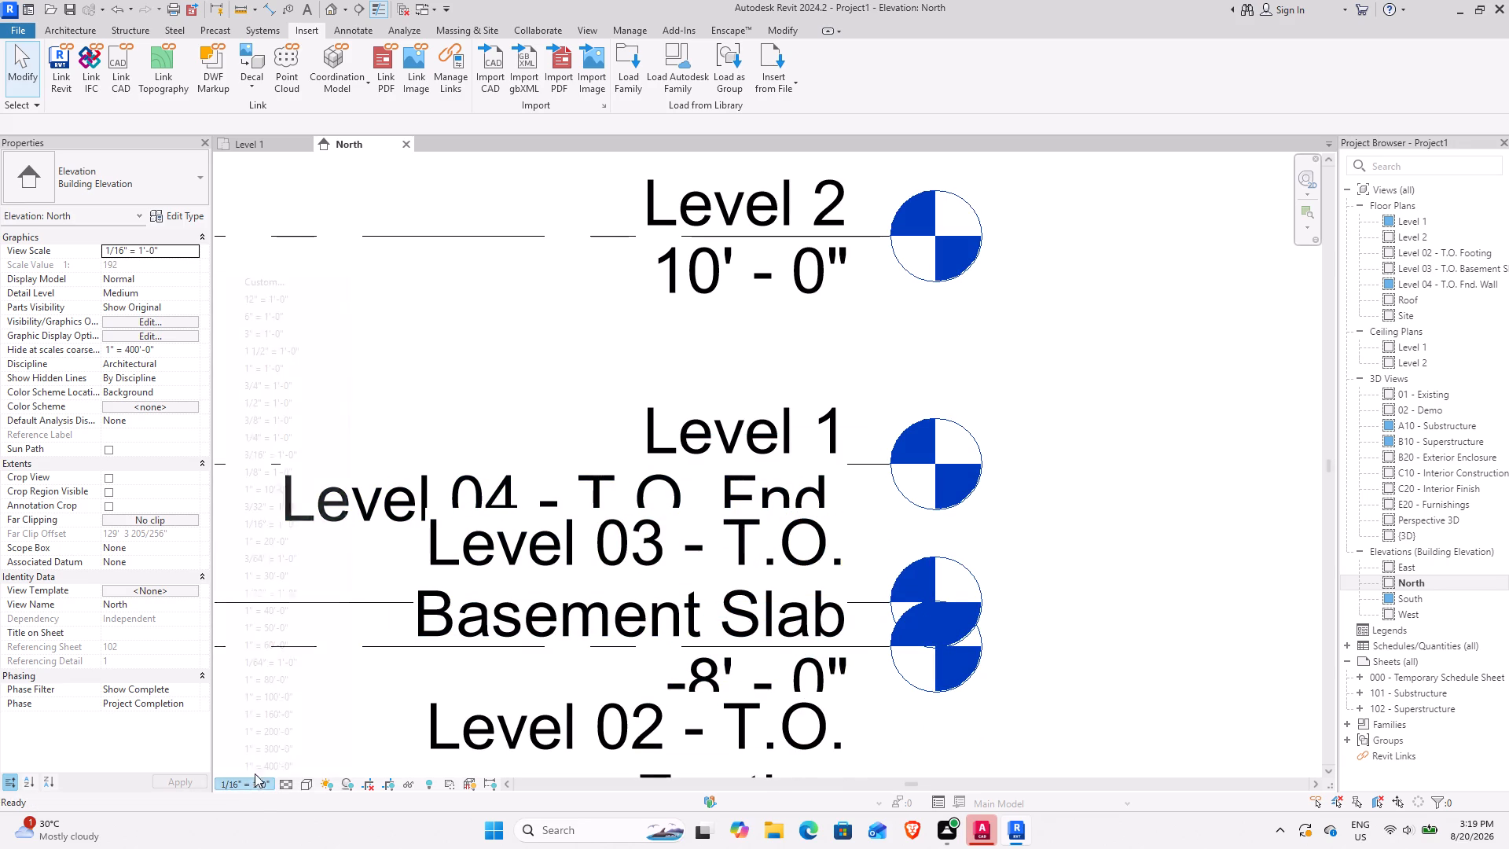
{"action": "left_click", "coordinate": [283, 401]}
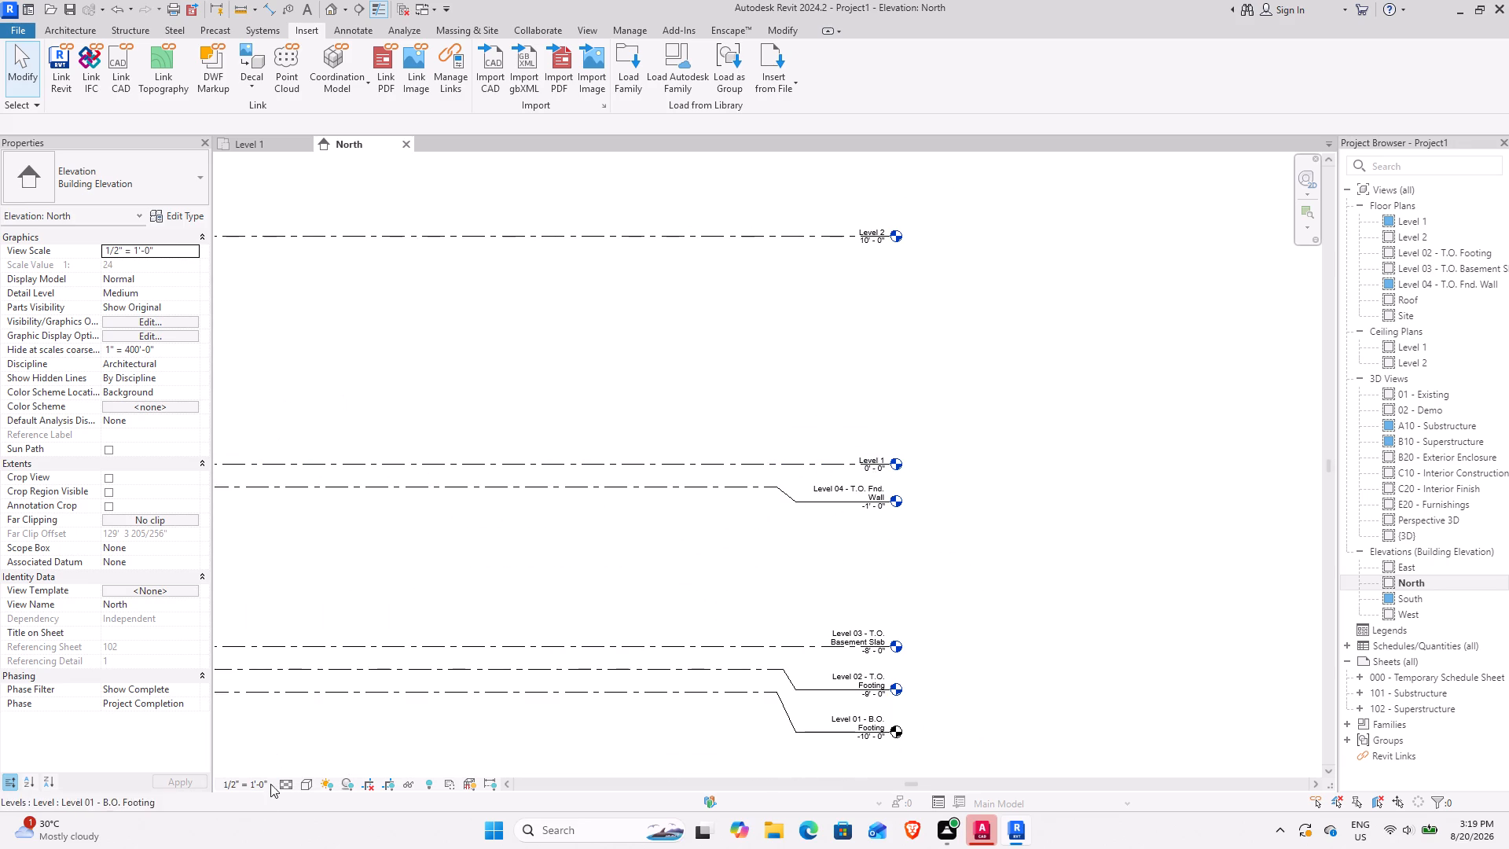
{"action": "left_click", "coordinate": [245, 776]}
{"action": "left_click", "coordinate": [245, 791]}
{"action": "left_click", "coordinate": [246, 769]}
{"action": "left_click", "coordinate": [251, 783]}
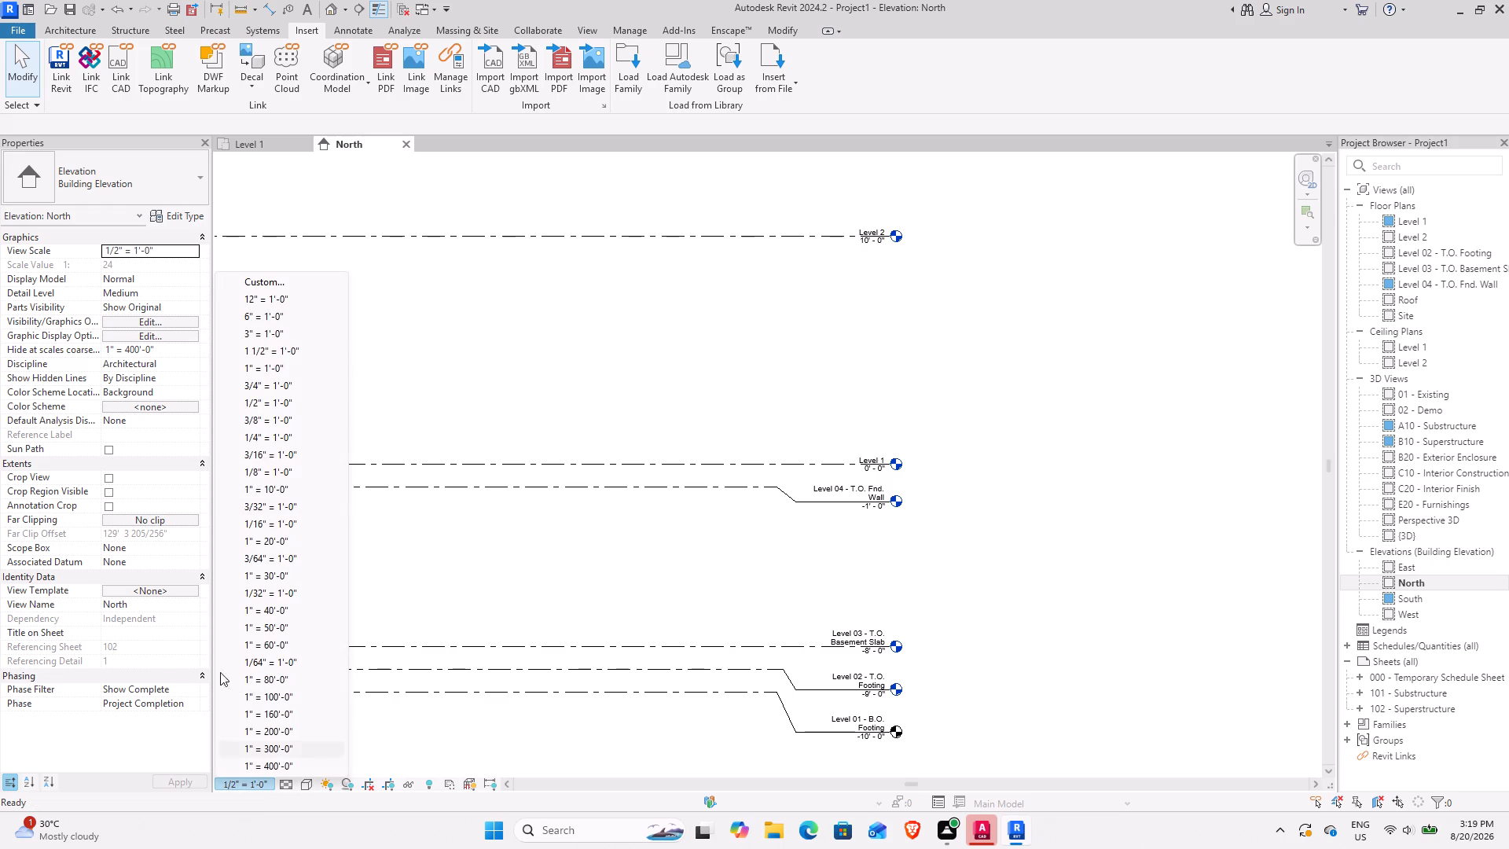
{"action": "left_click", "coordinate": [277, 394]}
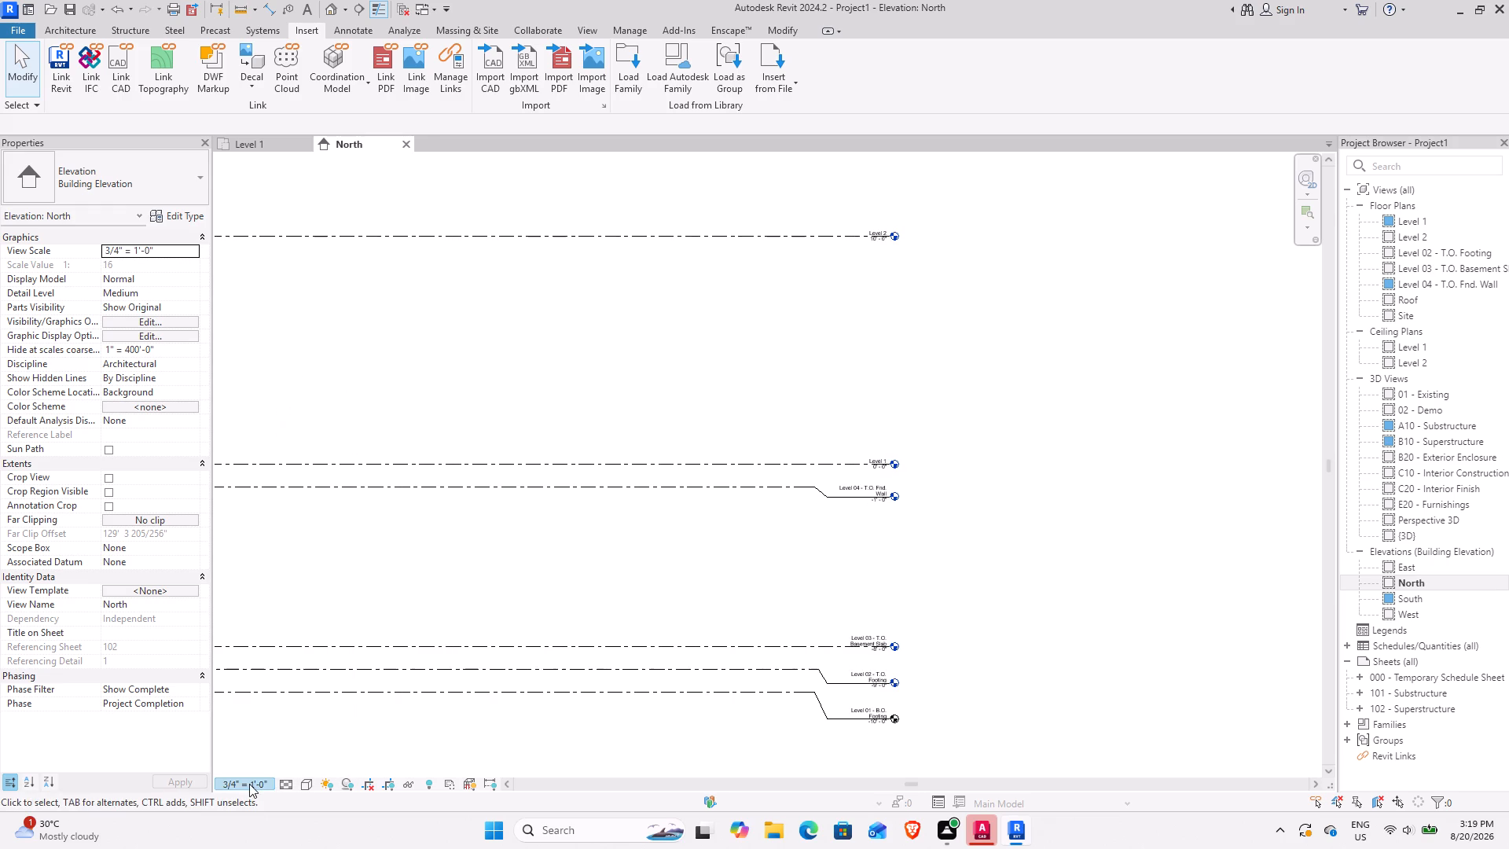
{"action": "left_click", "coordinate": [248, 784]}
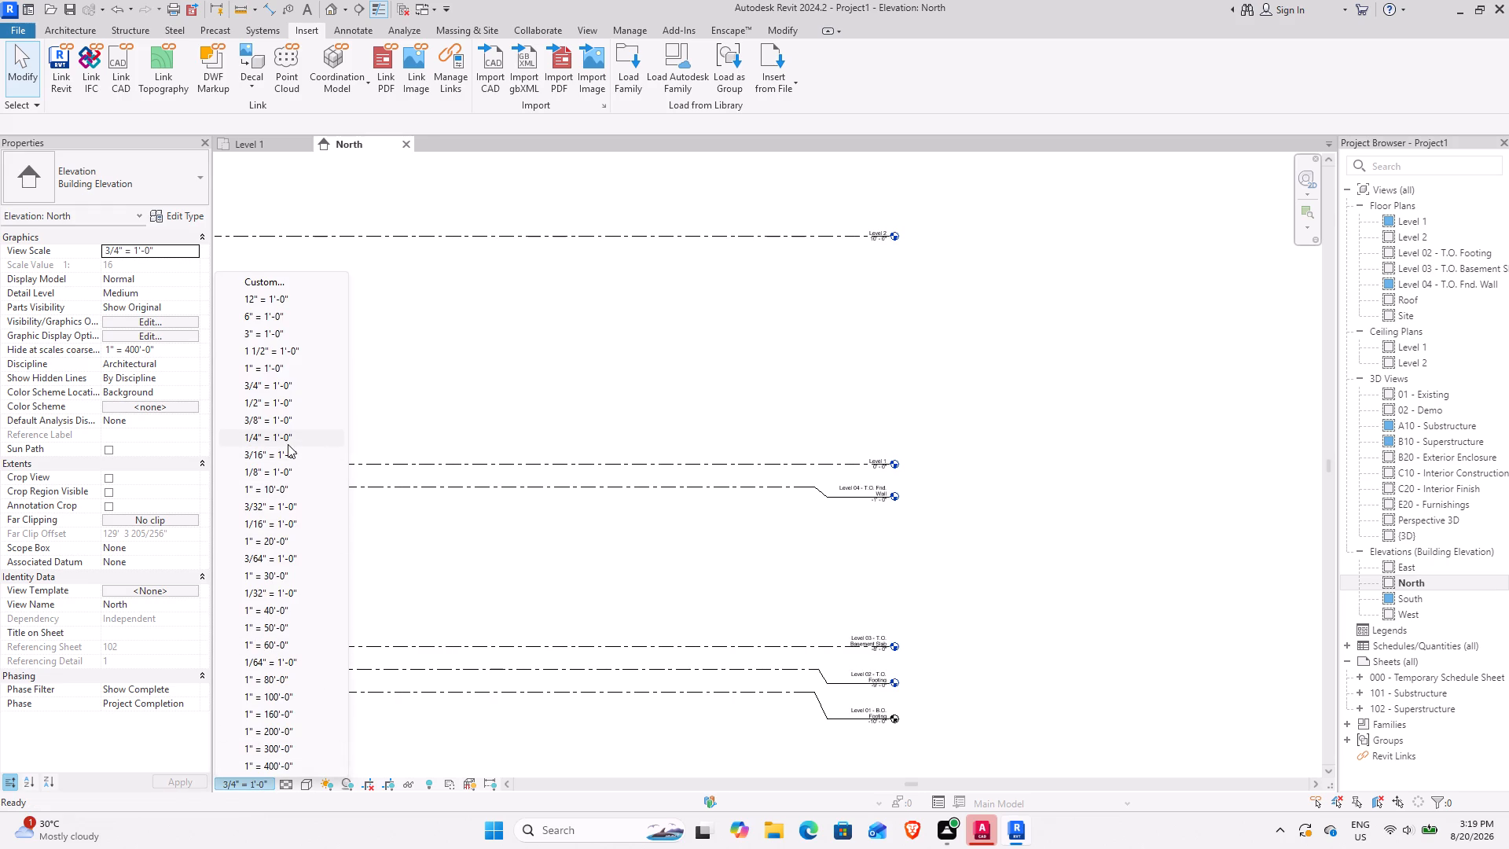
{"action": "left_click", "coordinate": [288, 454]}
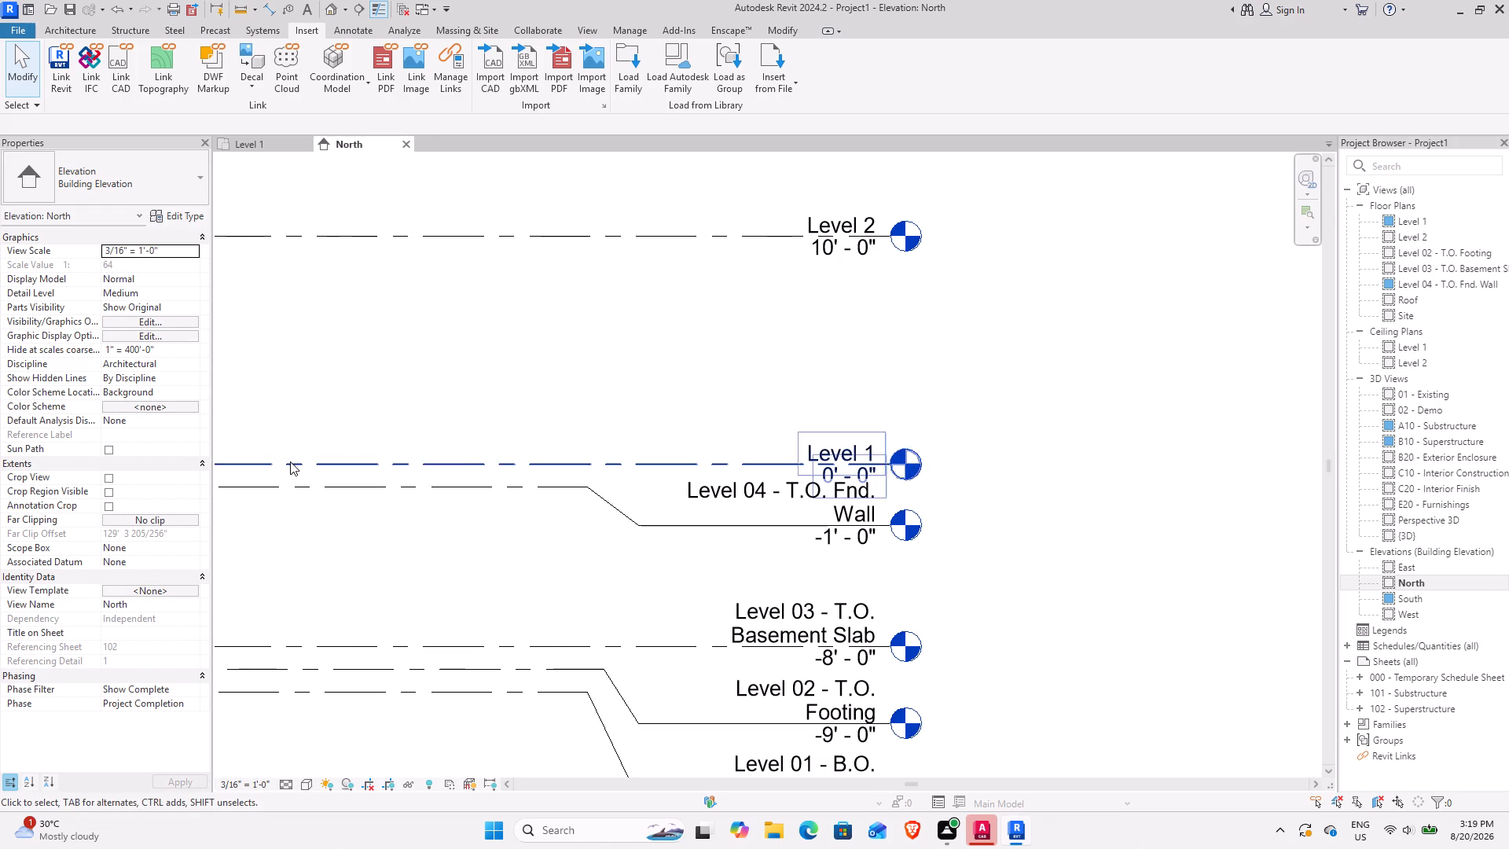
Set the North elevation's view scale to 3/8" = 1'-0".
{"action": "left_click", "coordinate": [271, 783]}
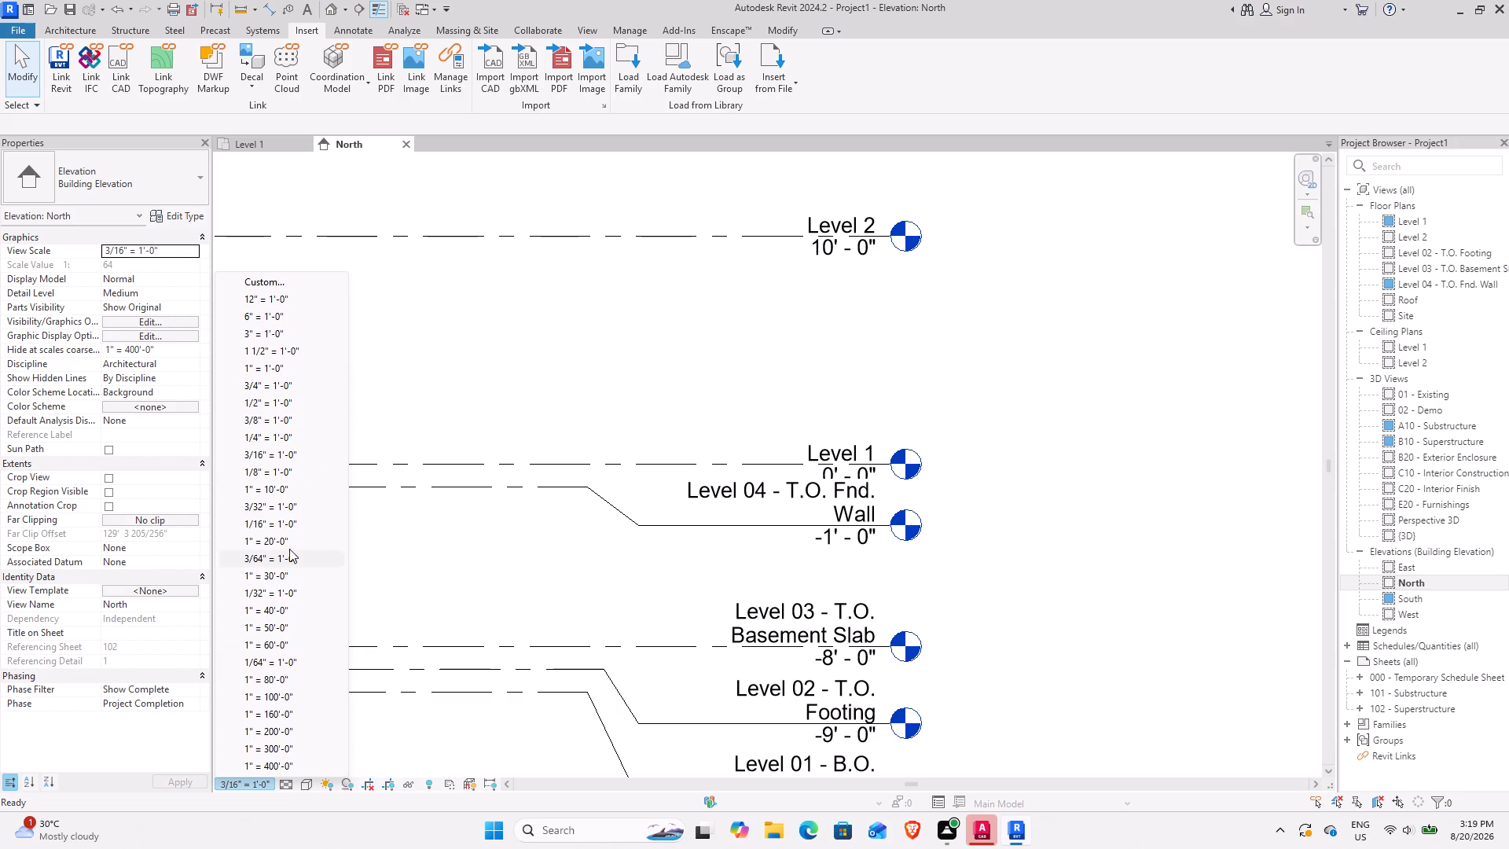
{"action": "left_click", "coordinate": [277, 425]}
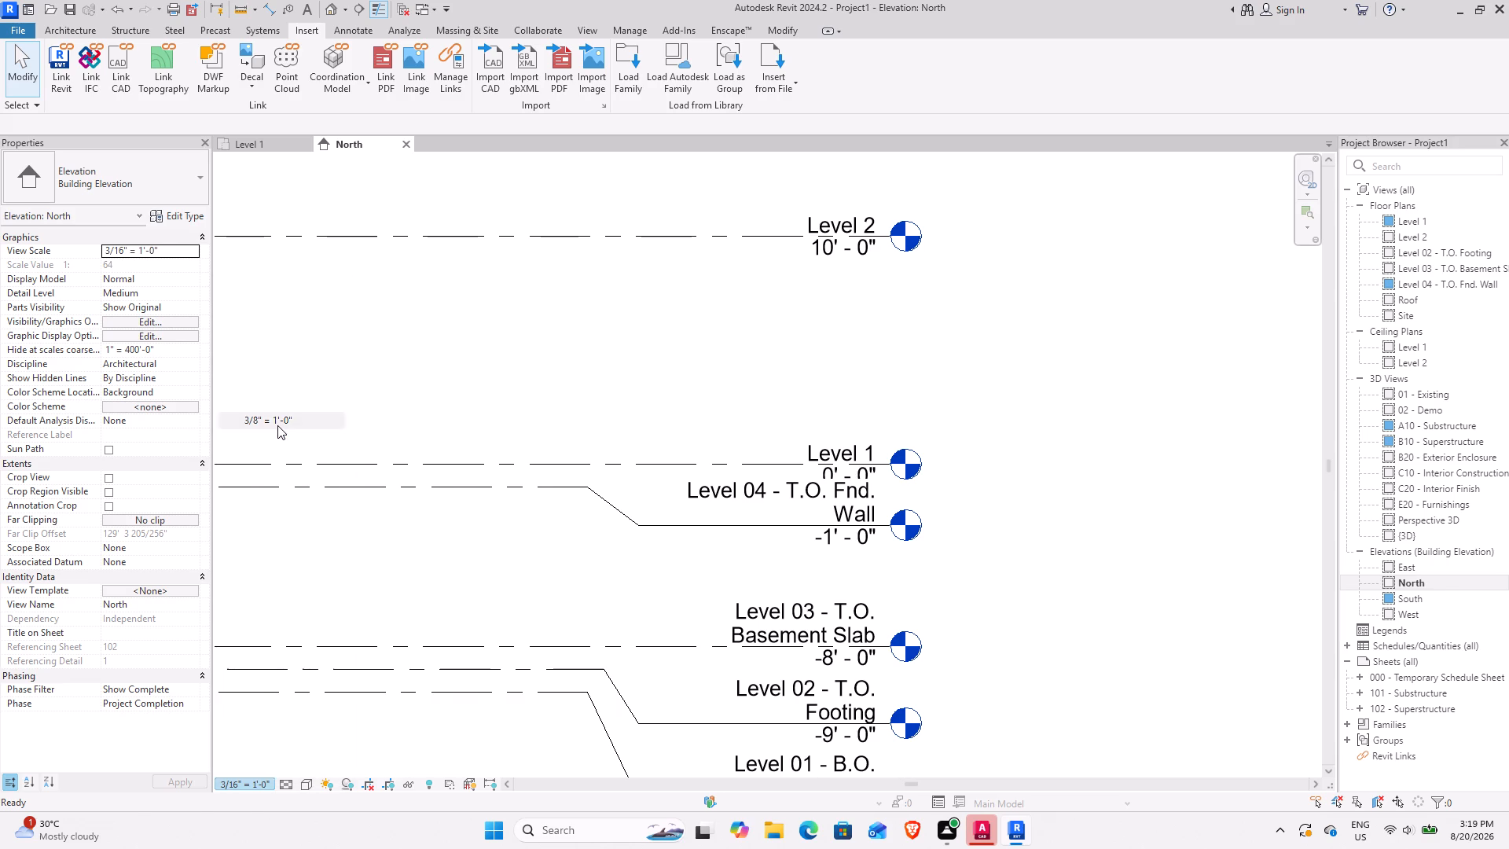
Examine the spacing and legibility of the level labels in the North elevation, from the footings up to Roof.
{"action": "scroll", "coordinate": [879, 656], "scroll_direction": "up", "scroll_amount": 1}
{"action": "middle_click_drag", "start_coordinate": [879, 656], "coordinate": [1089, 627]}
{"action": "scroll", "coordinate": [1061, 619], "scroll_direction": "down", "scroll_amount": 3}
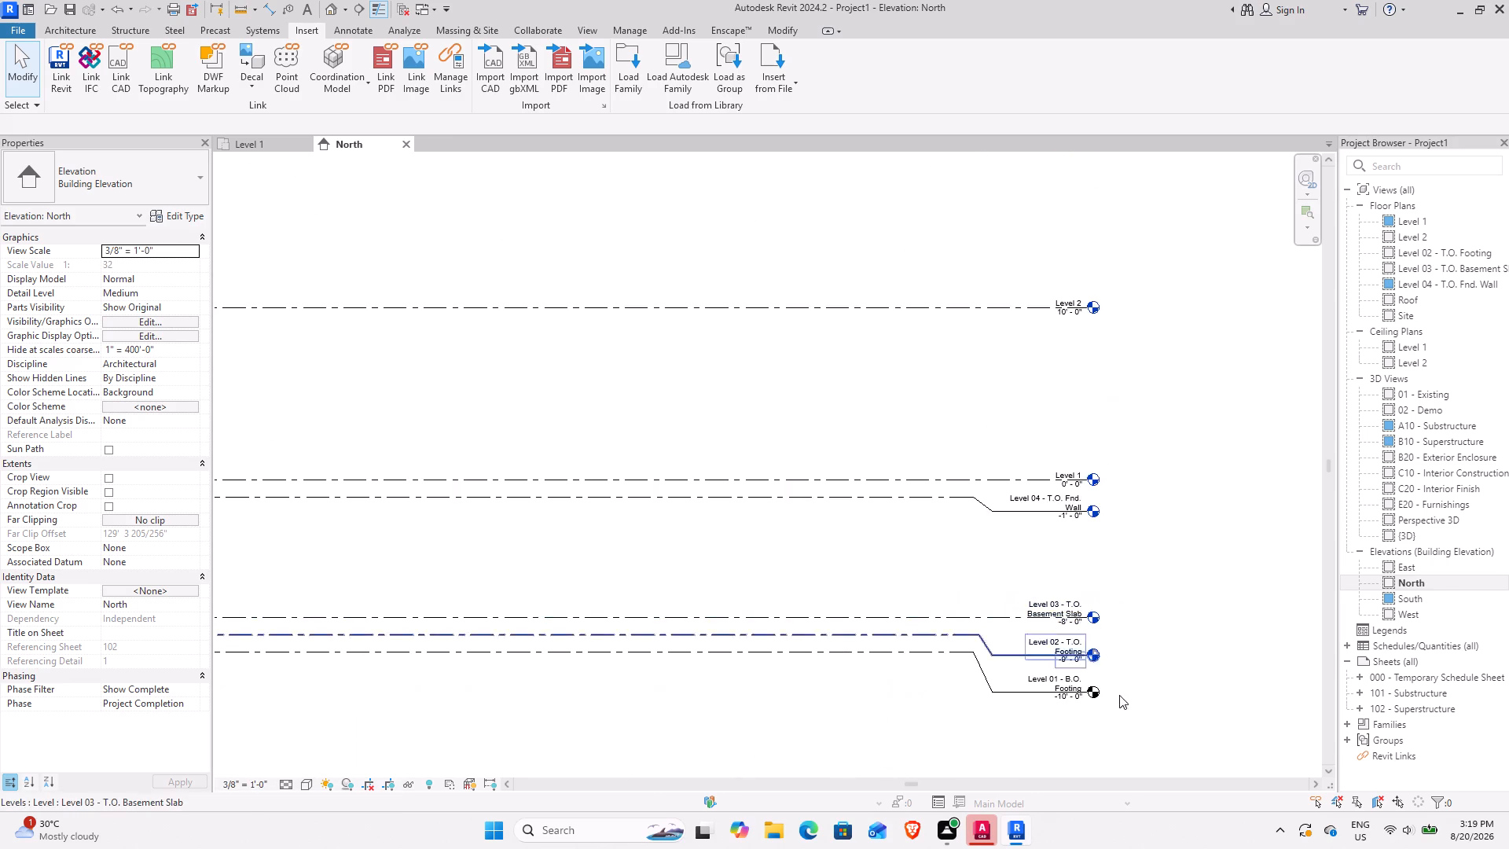
{"action": "scroll", "coordinate": [1162, 672], "scroll_direction": "down", "scroll_amount": 3}
{"action": "scroll", "coordinate": [1098, 522], "scroll_direction": "up", "scroll_amount": 8}
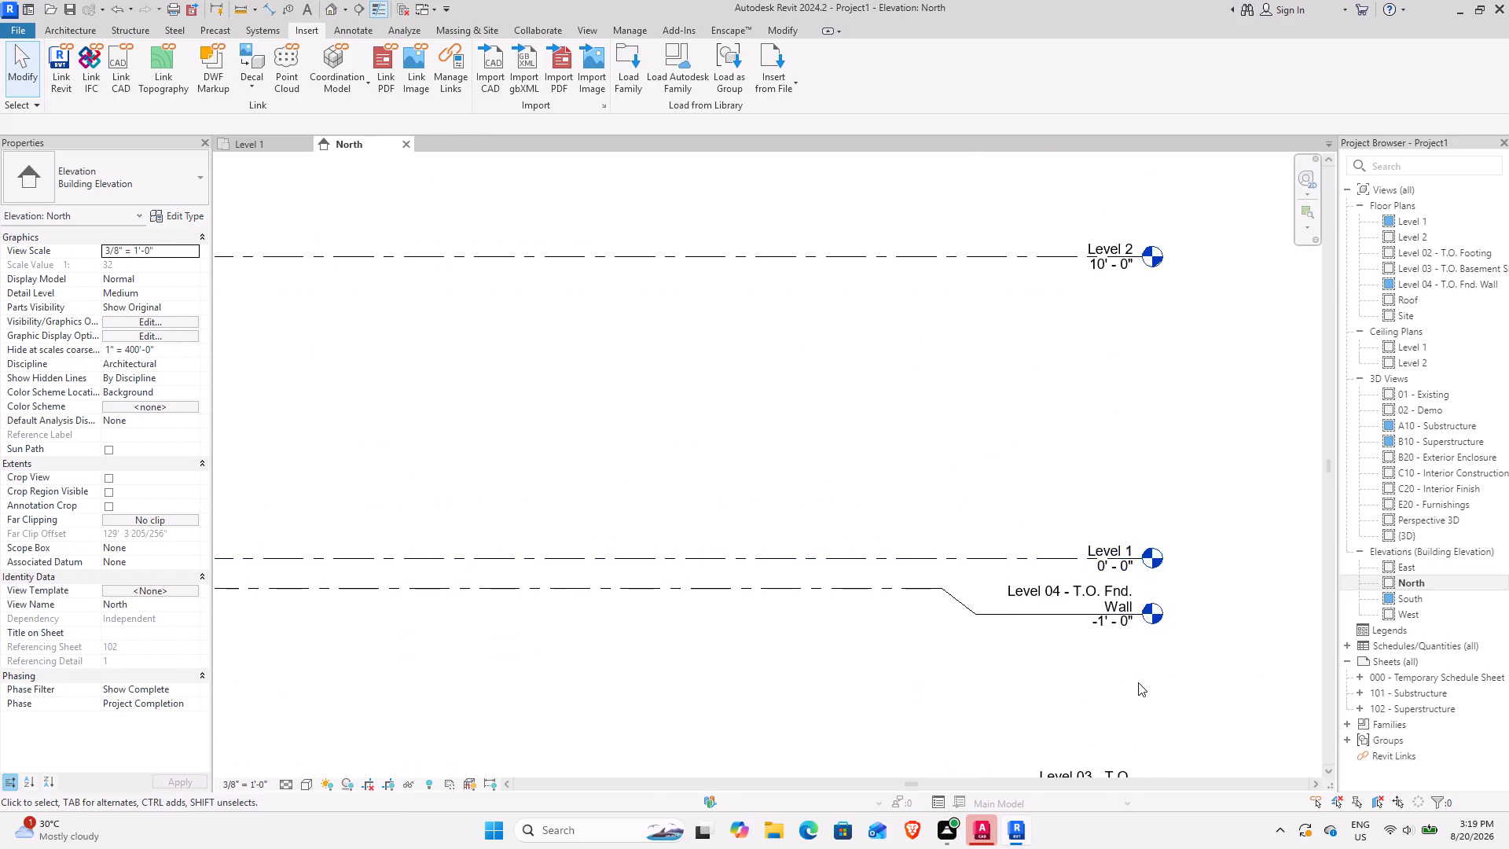
{"action": "scroll", "coordinate": [1138, 682], "scroll_direction": "up", "scroll_amount": 2}
{"action": "middle_click_drag", "start_coordinate": [1125, 680], "coordinate": [882, 640]}
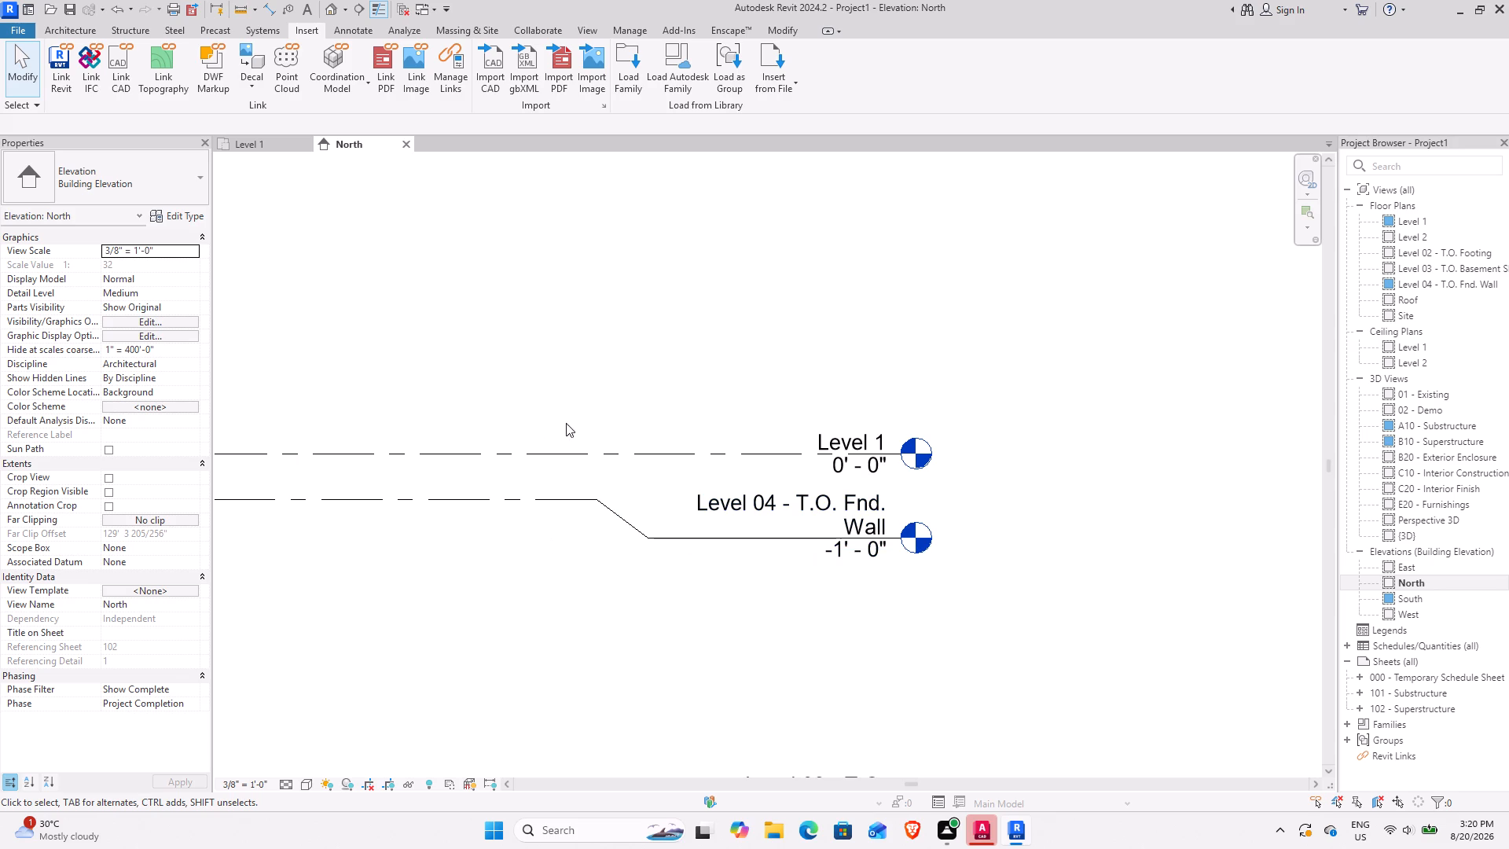
{"action": "scroll", "coordinate": [551, 417], "scroll_direction": "down", "scroll_amount": 8}
{"action": "middle_click_drag", "start_coordinate": [478, 366], "coordinate": [889, 447]}
{"action": "scroll", "coordinate": [776, 431], "scroll_direction": "down", "scroll_amount": 4}
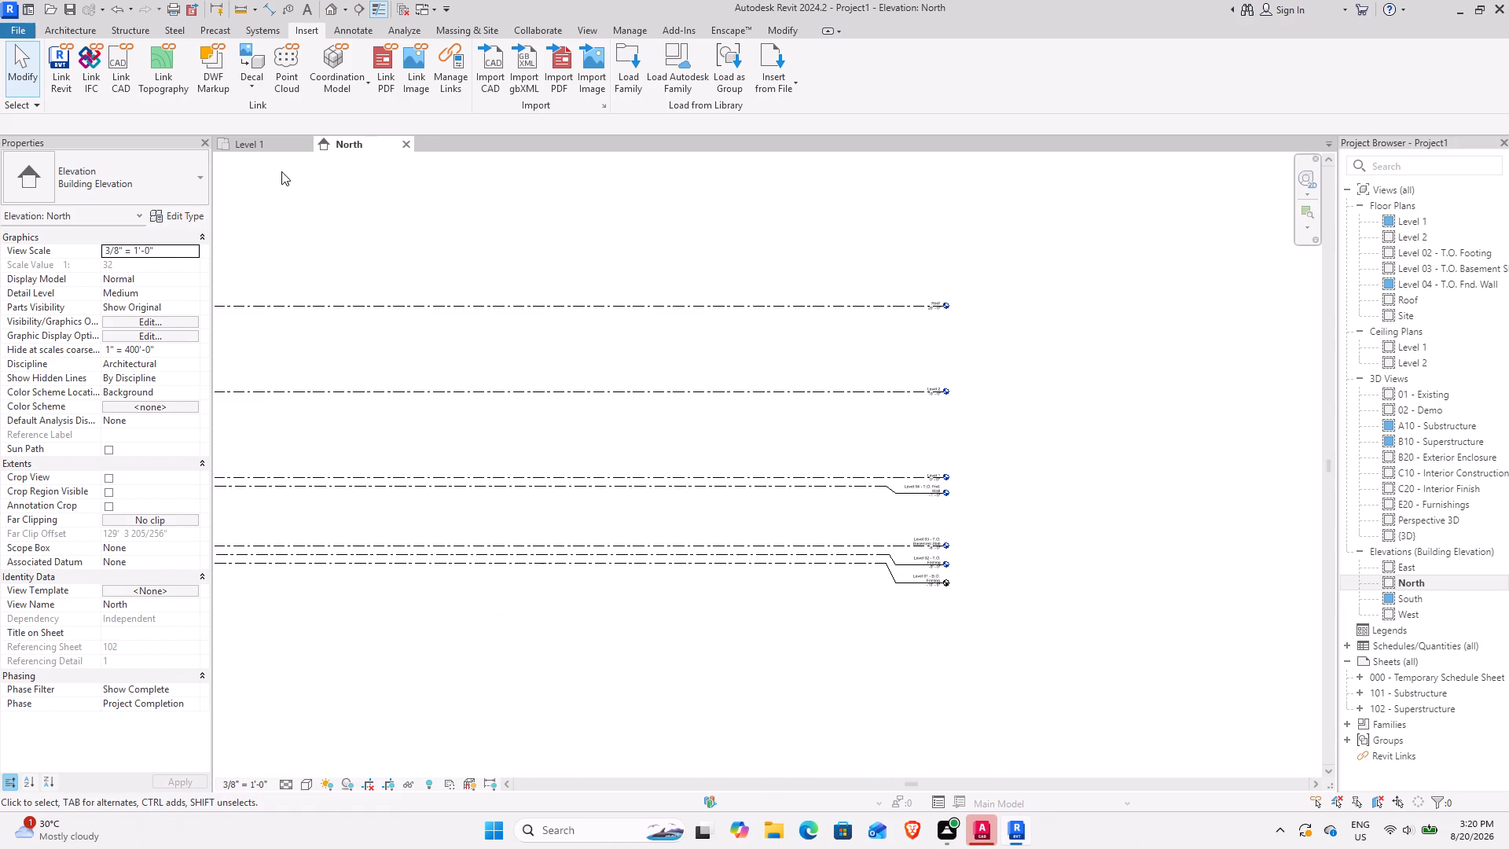
Return to the Level 1 floor plan and examine the imported 20.dwg layout, including its doors, columns, stairs and outer walls.
{"action": "left_click", "coordinate": [256, 142]}
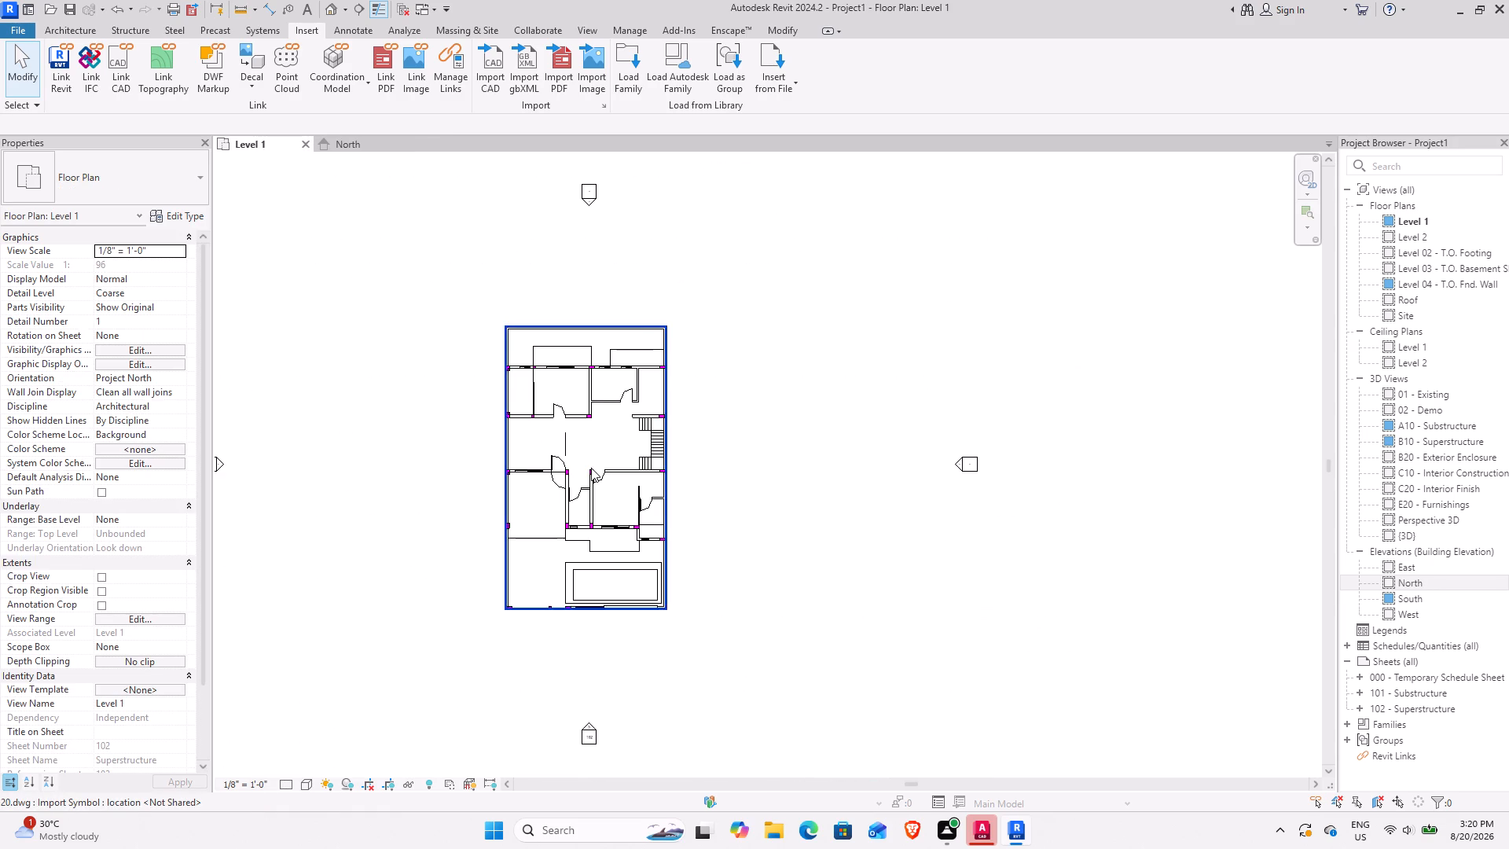
{"action": "scroll", "coordinate": [591, 468], "scroll_direction": "up", "scroll_amount": 10}
{"action": "scroll", "coordinate": [537, 515], "scroll_direction": "up", "scroll_amount": 4}
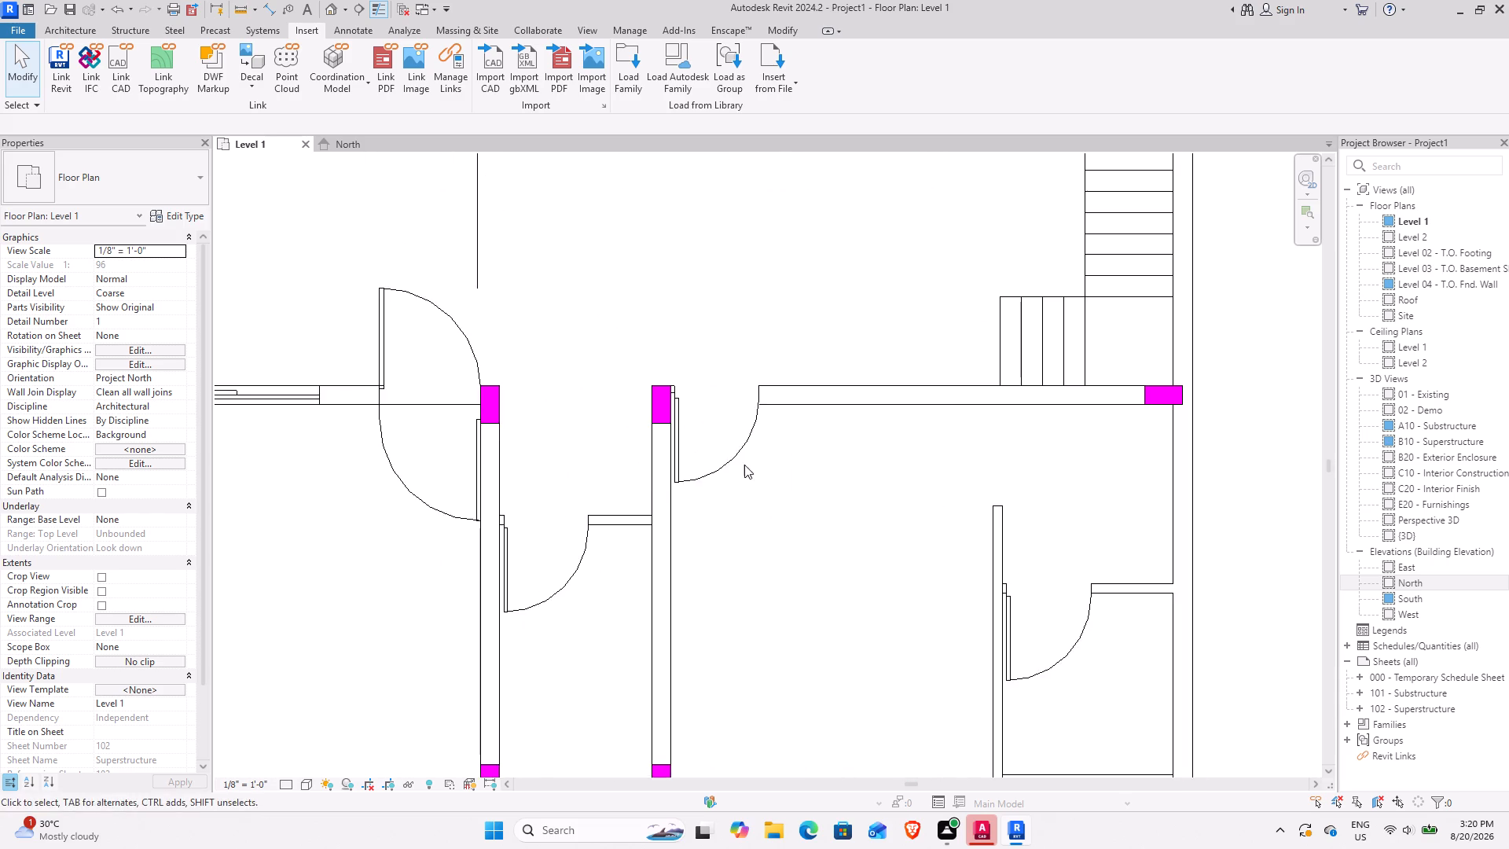
{"action": "scroll", "coordinate": [663, 491], "scroll_direction": "down", "scroll_amount": 8}
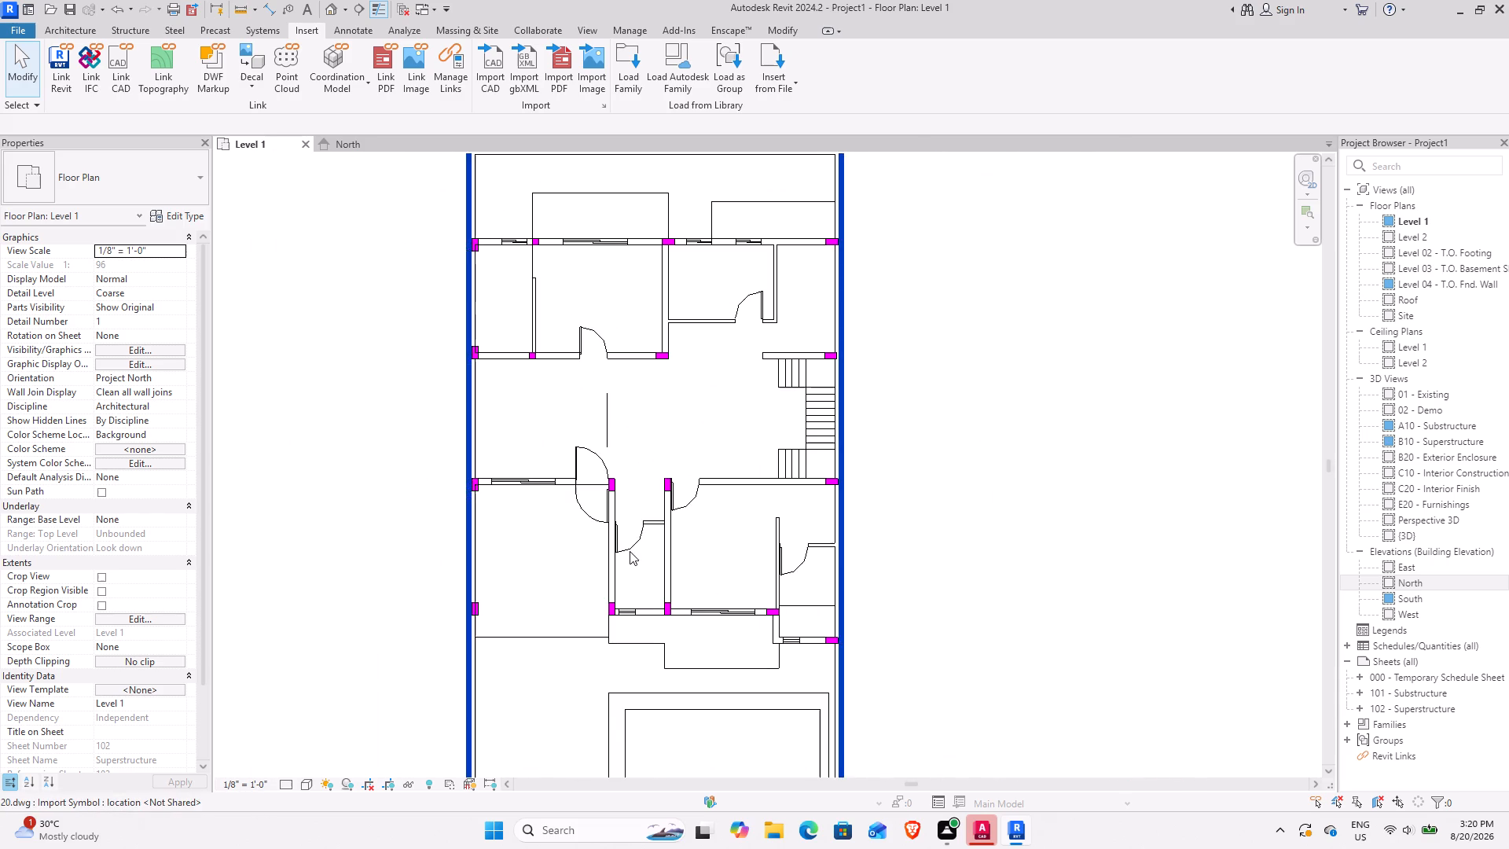
{"action": "scroll", "coordinate": [628, 541], "scroll_direction": "up", "scroll_amount": 12}
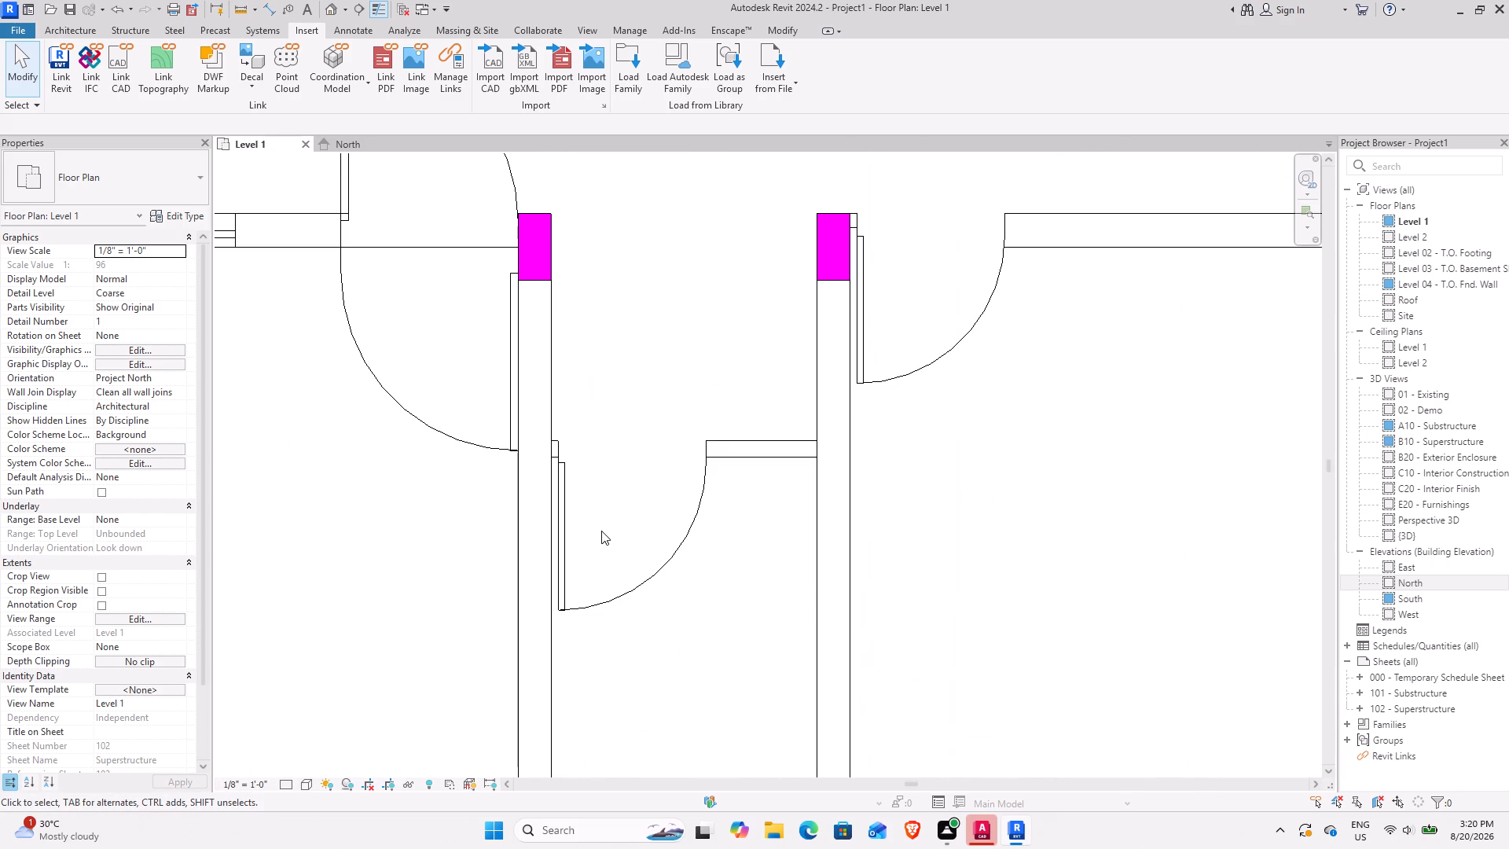
{"action": "scroll", "coordinate": [712, 436], "scroll_direction": "down", "scroll_amount": 12}
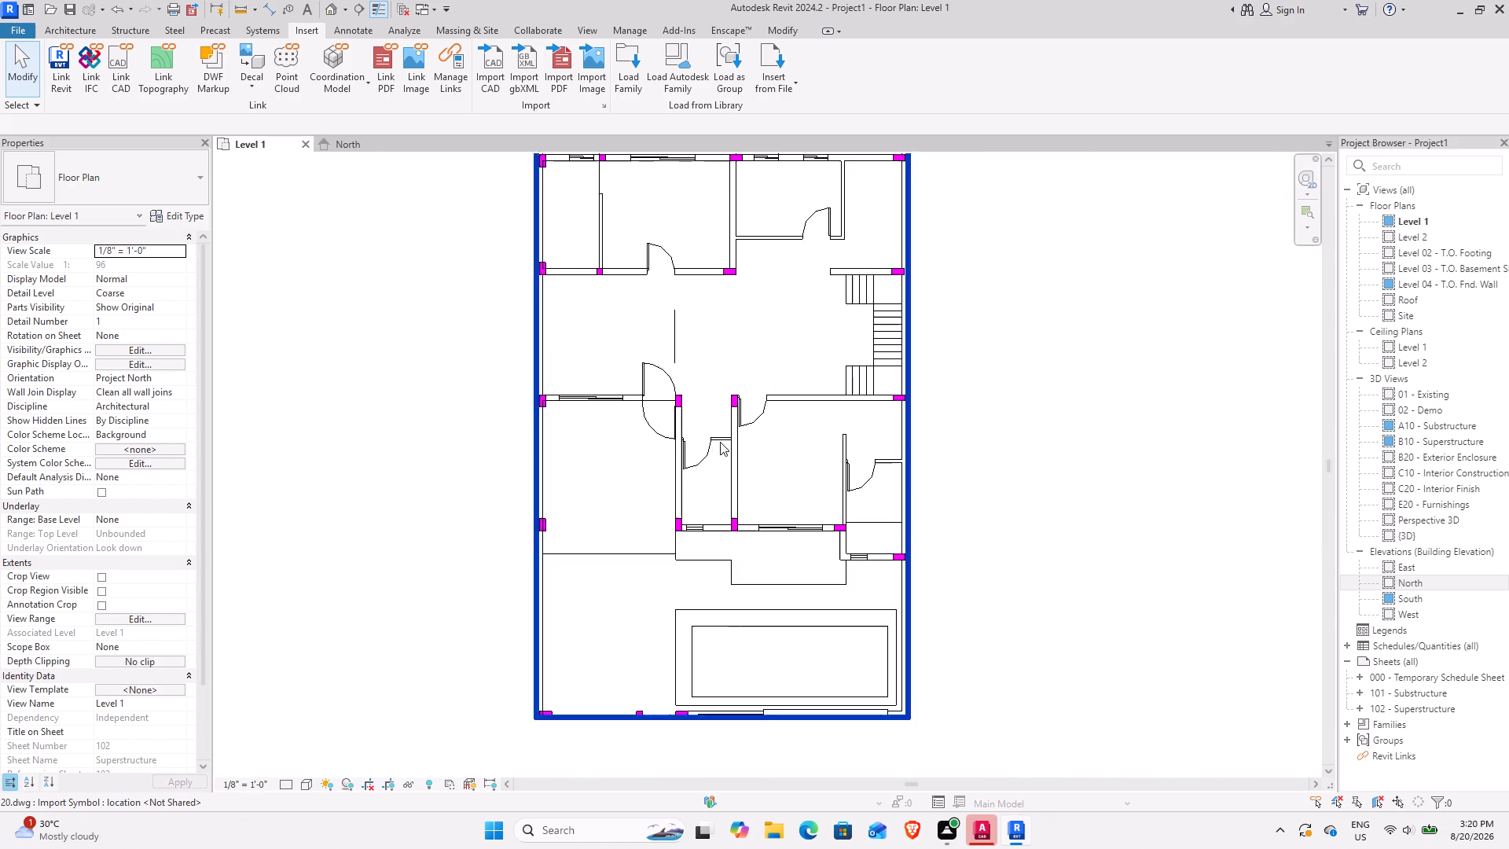
{"action": "middle_click_drag", "start_coordinate": [839, 421], "coordinate": [715, 507]}
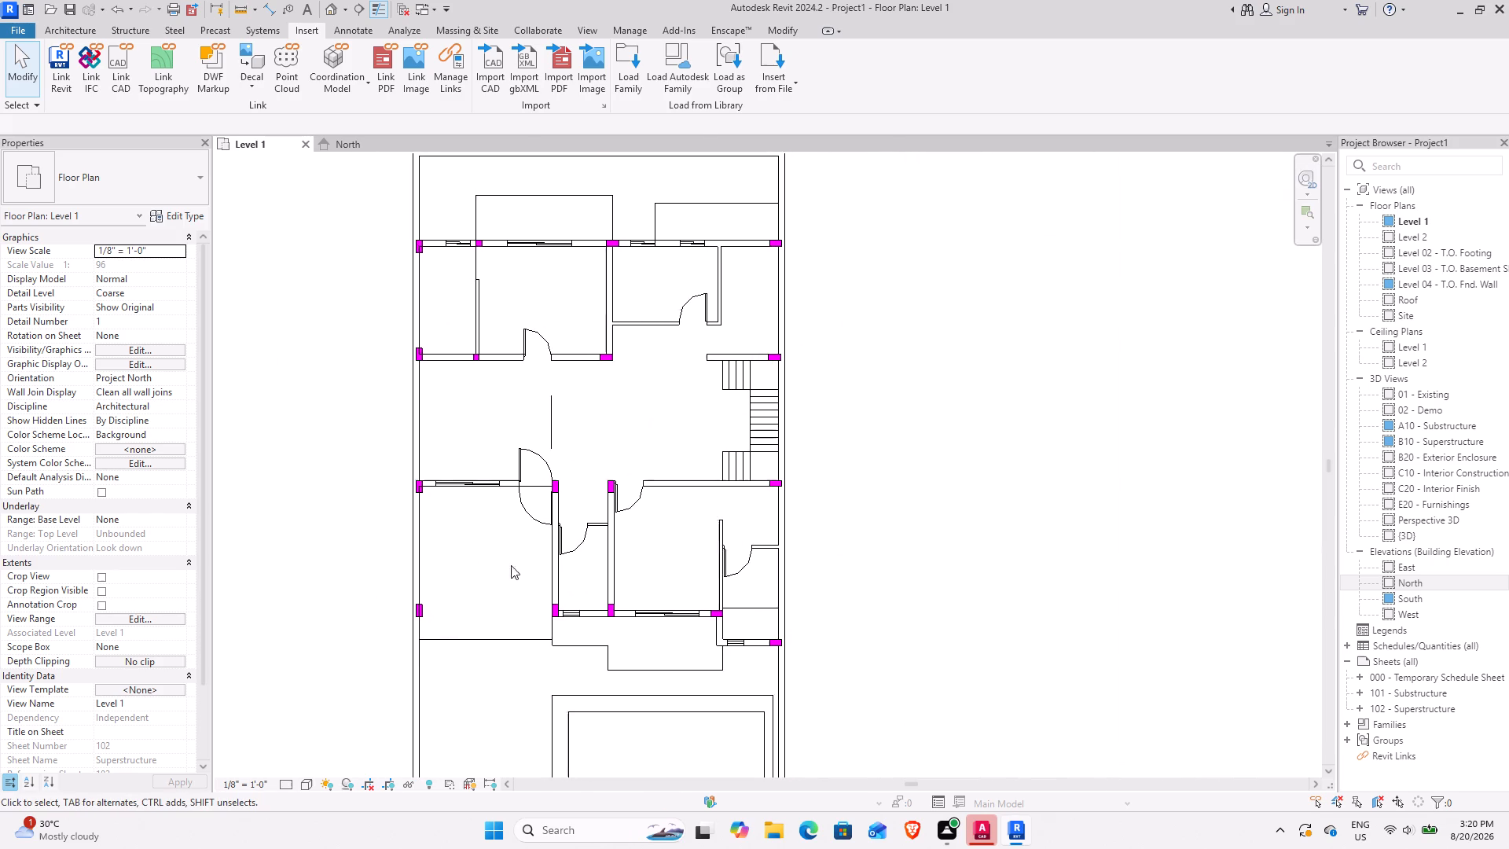
{"action": "middle_click_drag", "start_coordinate": [687, 358], "coordinate": [795, 531]}
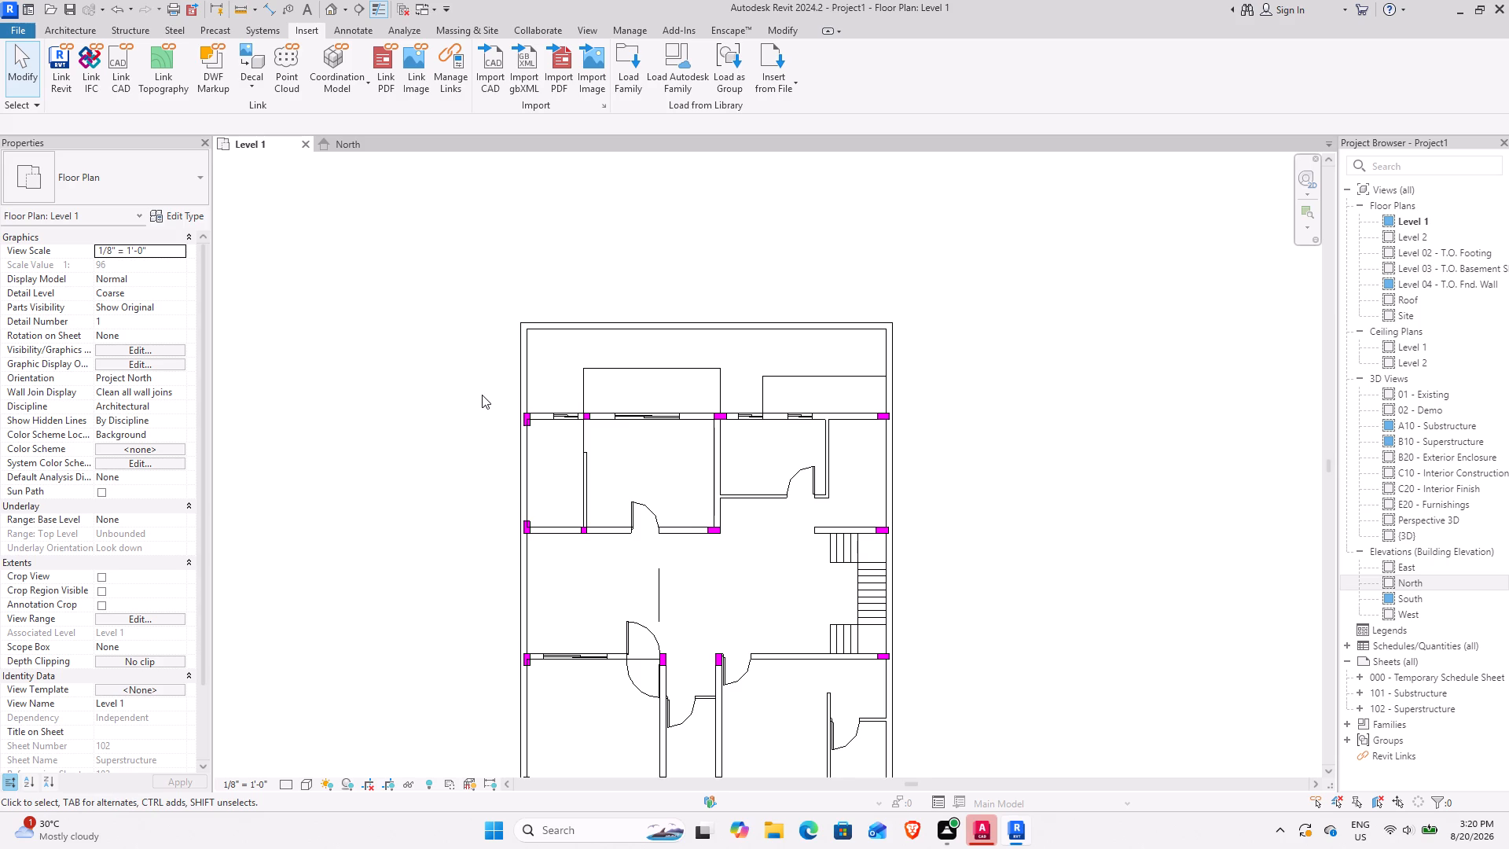
{"action": "scroll", "coordinate": [682, 560], "scroll_direction": "down", "scroll_amount": 3}
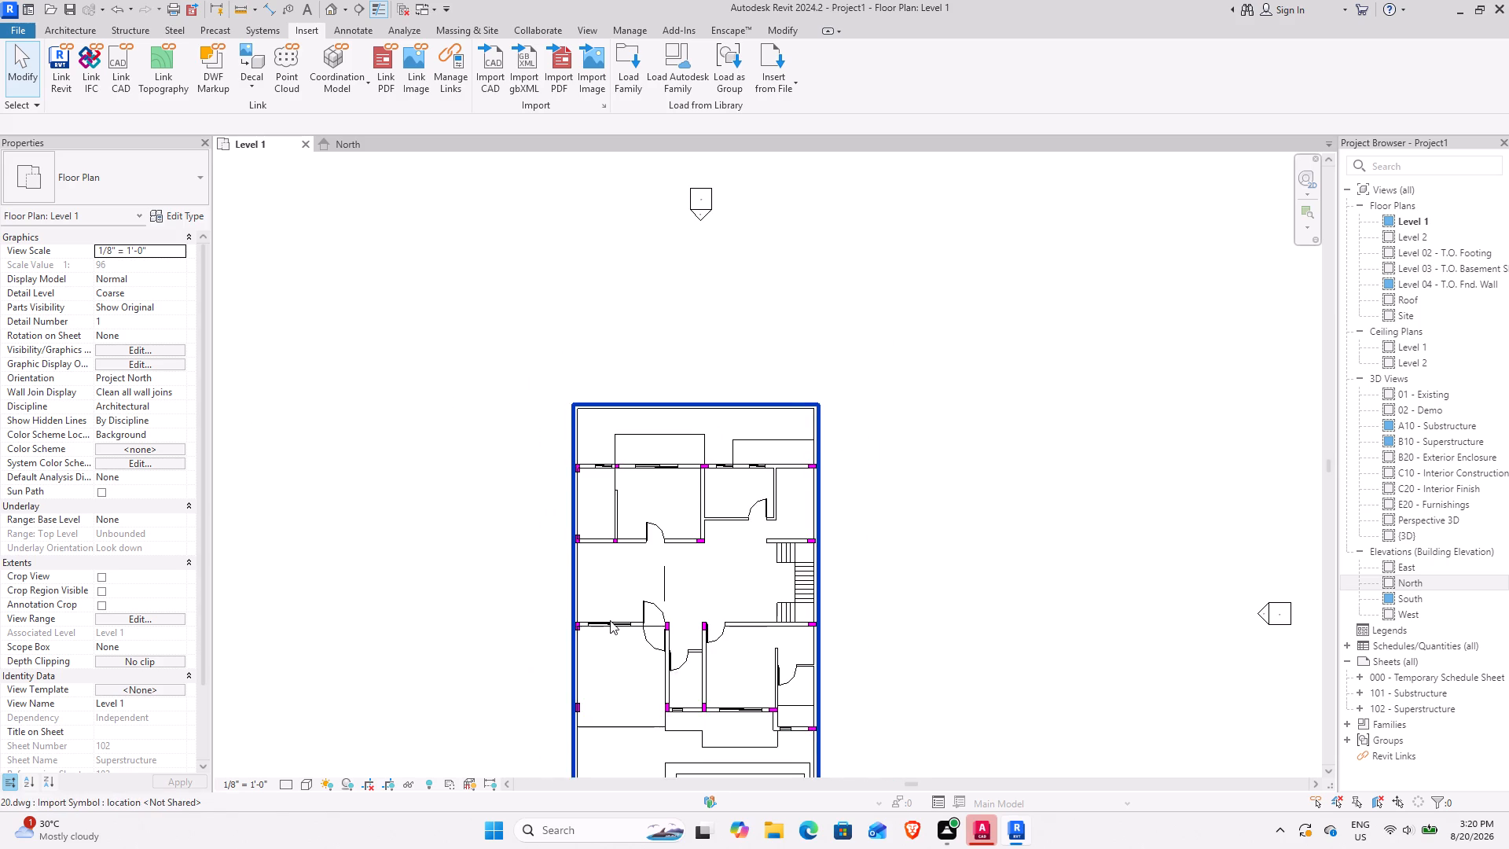
{"action": "middle_click_drag", "start_coordinate": [629, 616], "coordinate": [718, 463]}
{"action": "scroll", "coordinate": [794, 605], "scroll_direction": "up", "scroll_amount": 3}
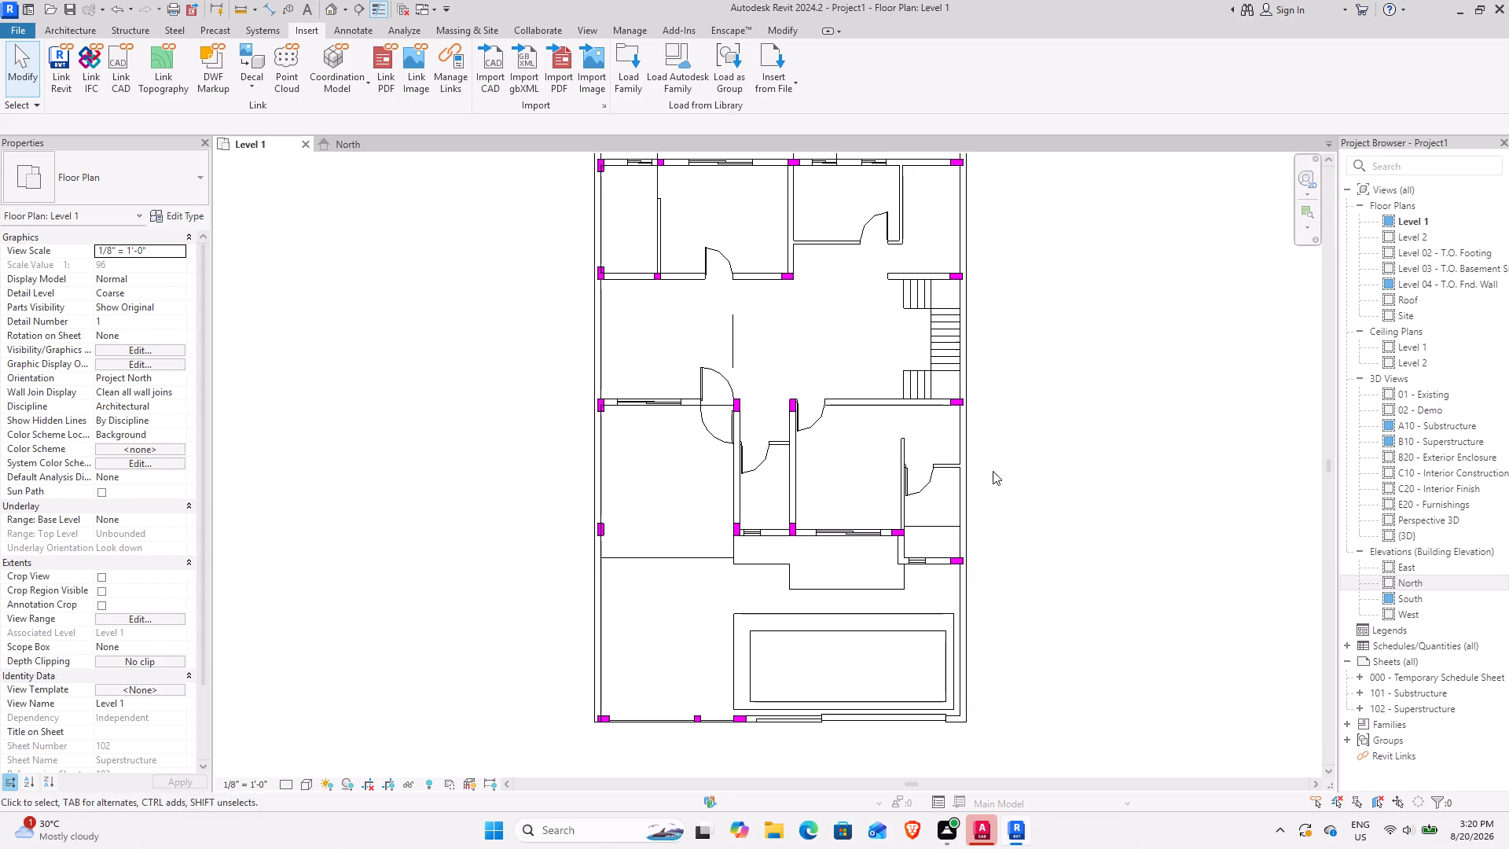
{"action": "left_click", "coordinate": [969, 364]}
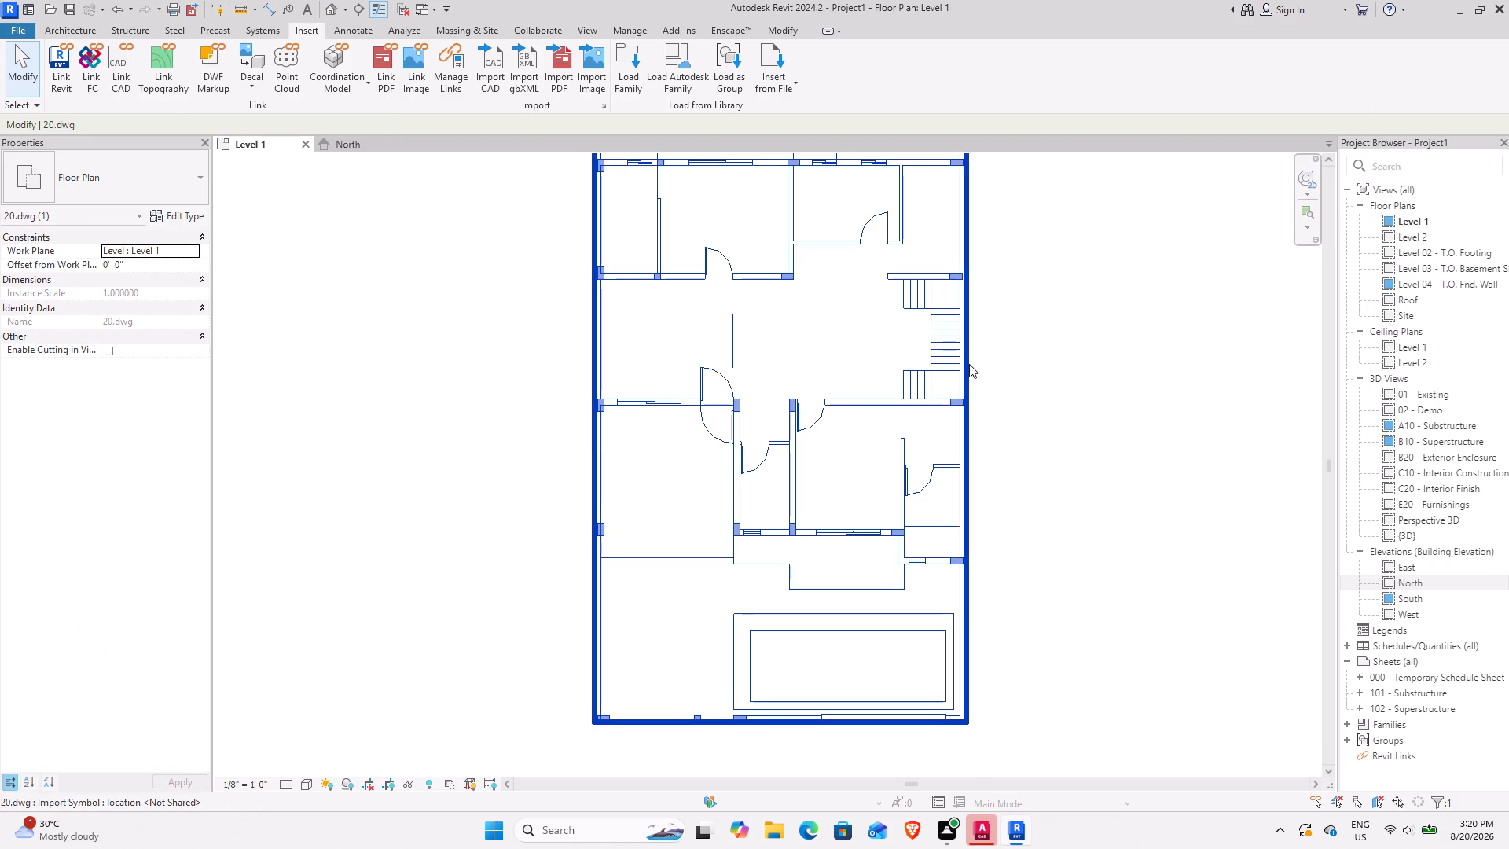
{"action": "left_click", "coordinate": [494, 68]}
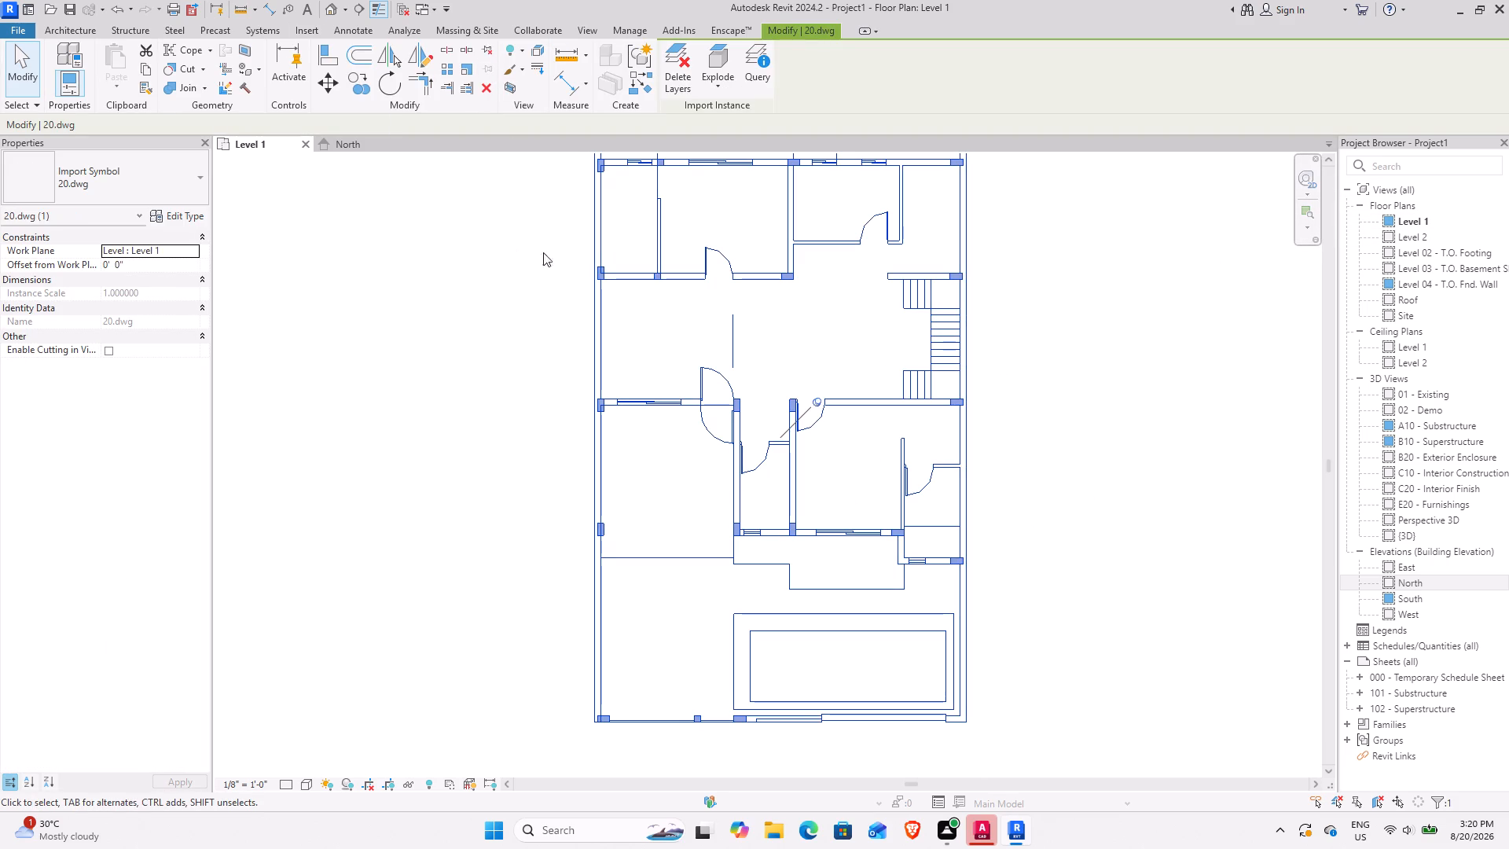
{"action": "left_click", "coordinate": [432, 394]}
Return to the North elevation and check the foundation wall, basement slab and footing levels.
{"action": "left_click", "coordinate": [345, 142]}
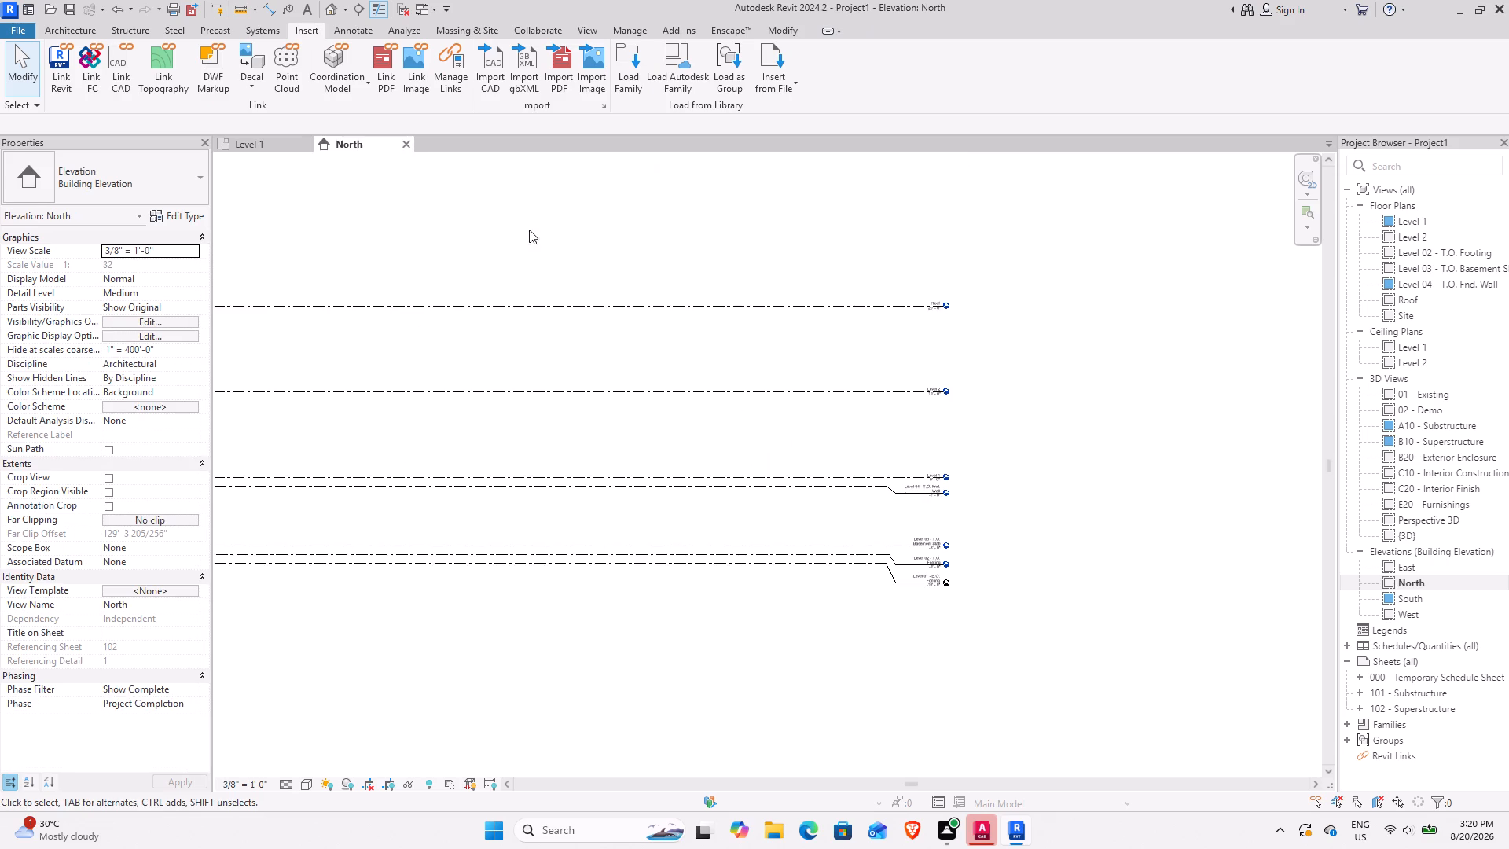
{"action": "scroll", "coordinate": [933, 575], "scroll_direction": "up", "scroll_amount": 11}
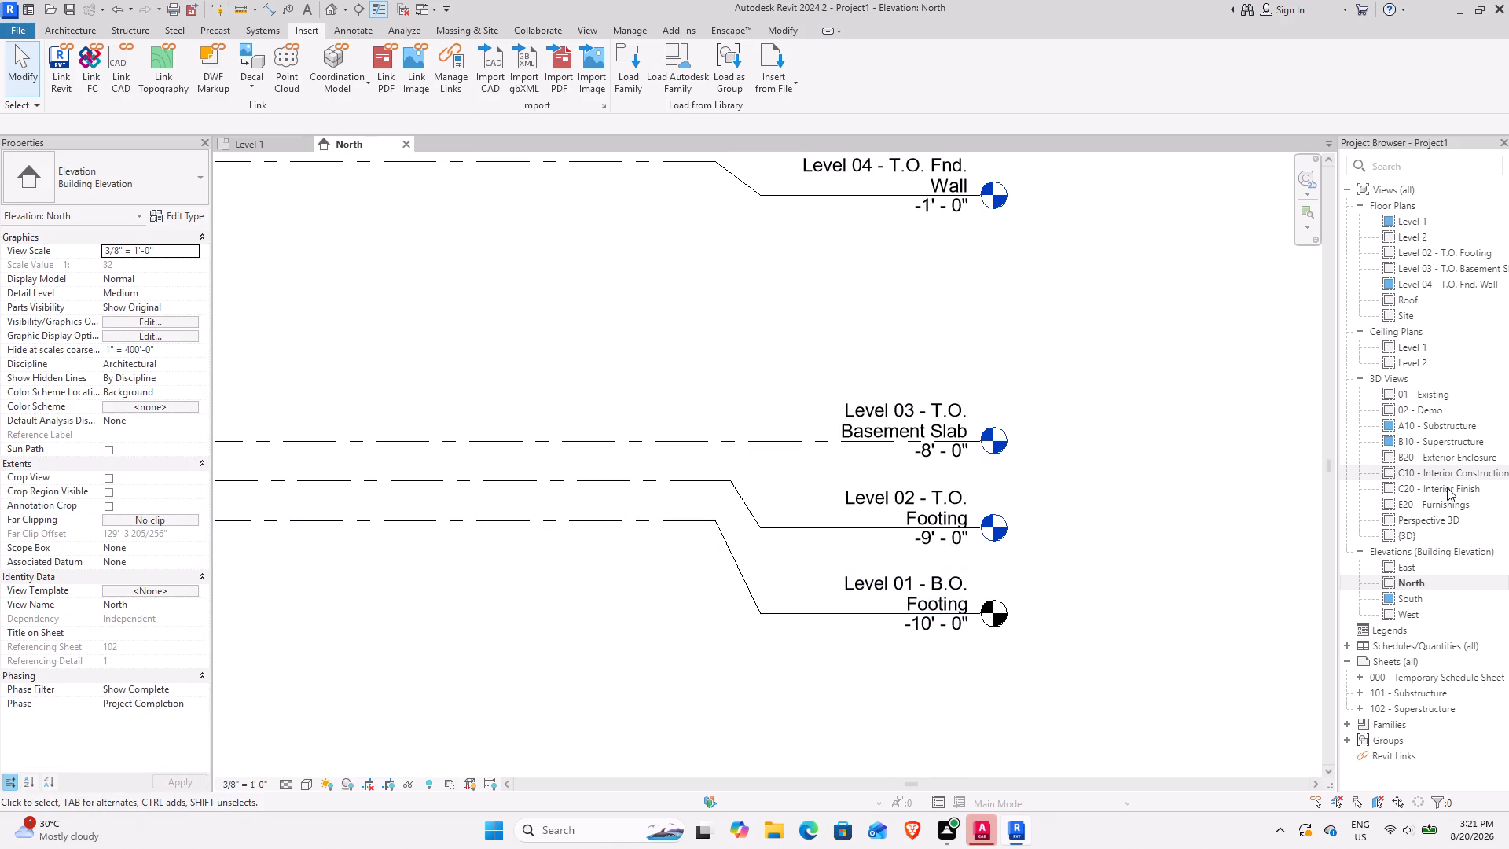
Open the A10 - Substructure 3D view and inspect the imported plan against the levels from above and from the side.
{"action": "double_click", "coordinate": [1450, 425]}
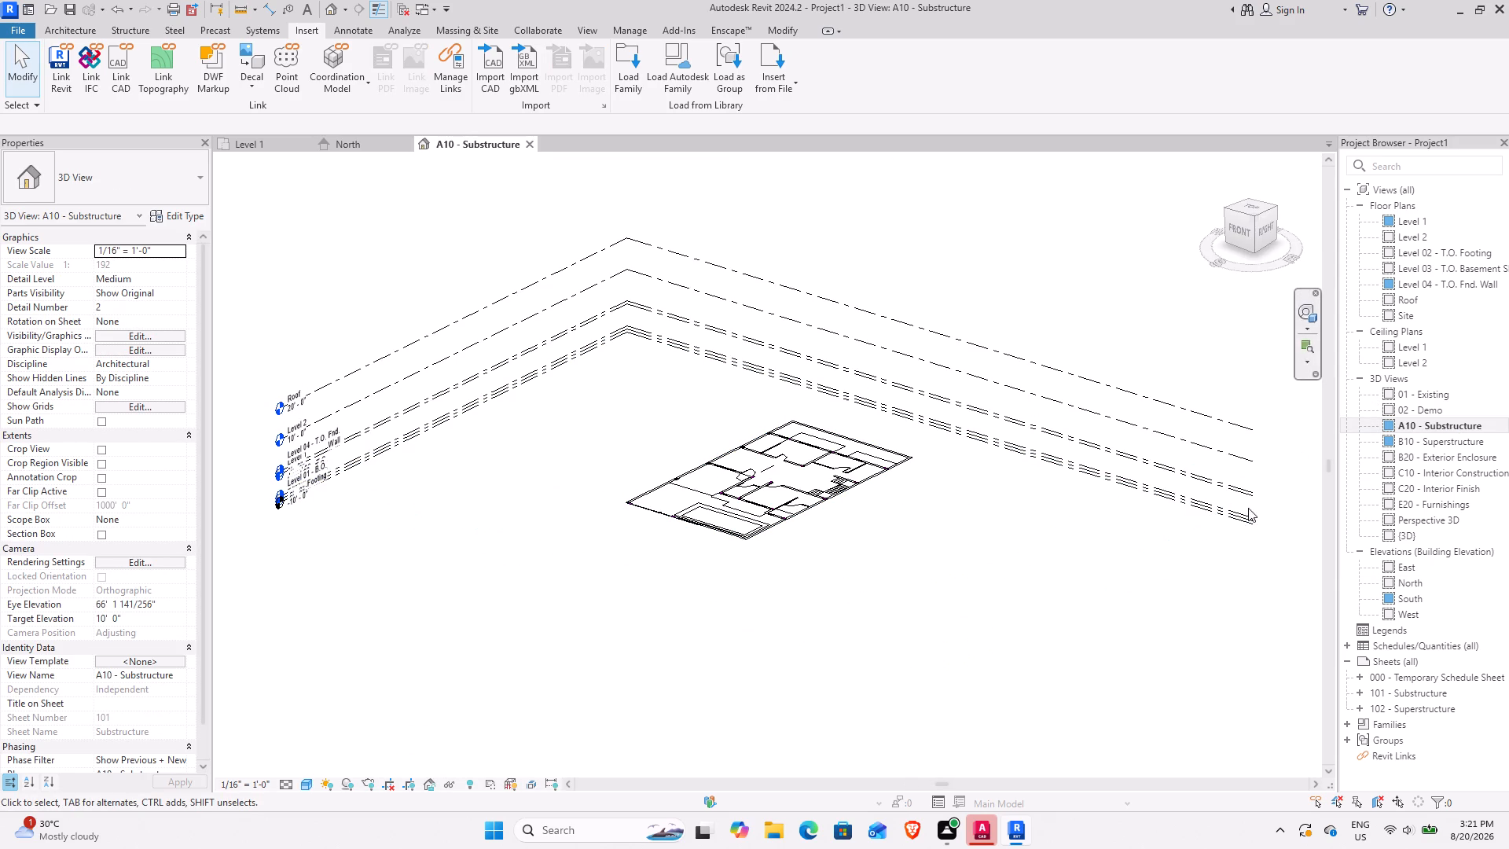
{"action": "middle_click_drag", "start_coordinate": [1247, 230], "coordinate": [1217, 247]}
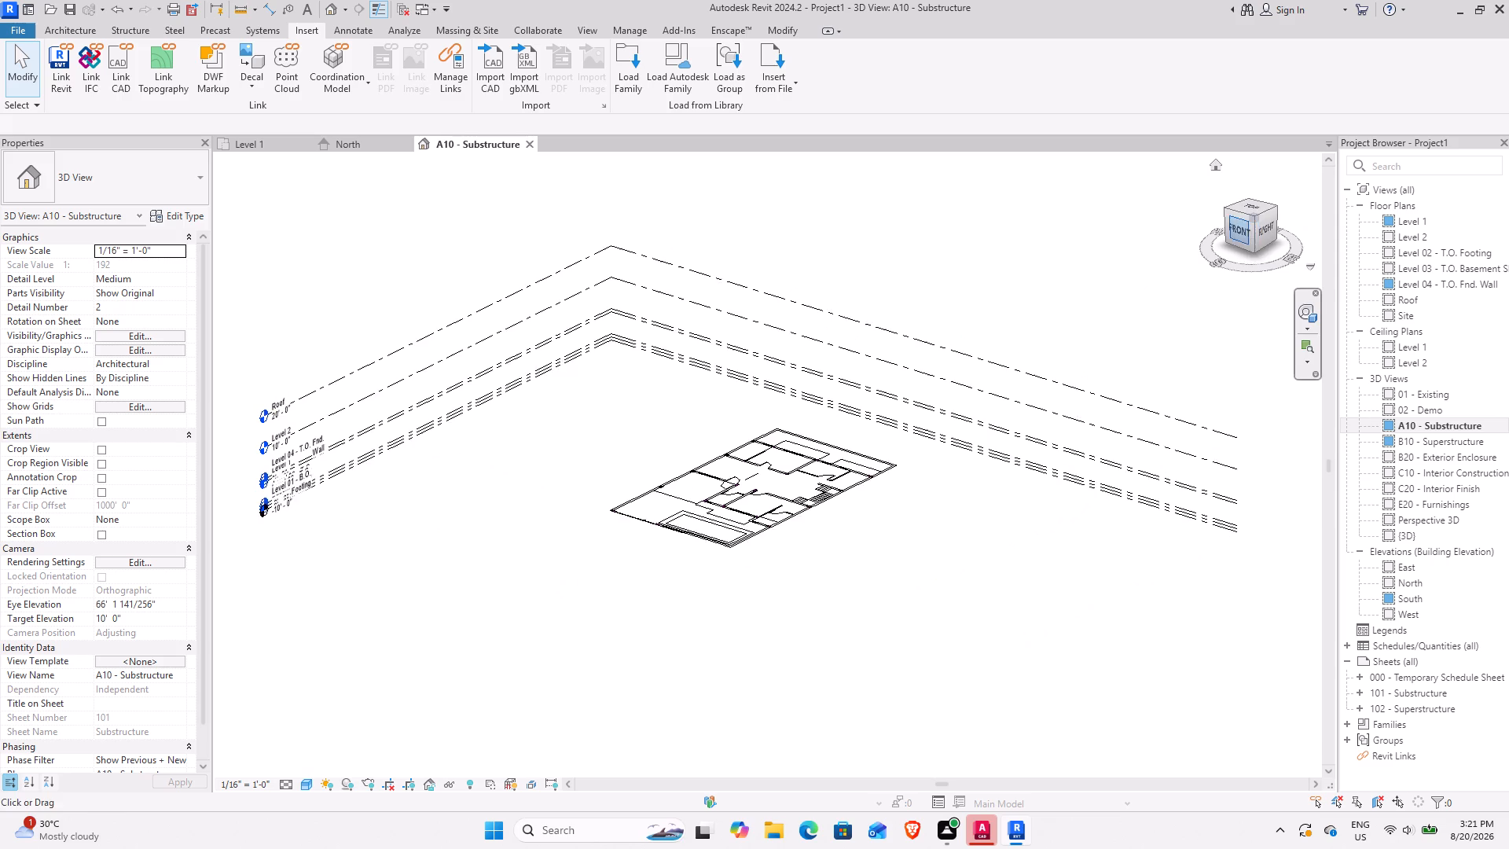
{"action": "middle_click_drag", "start_coordinate": [1217, 247], "coordinate": [1088, 323]}
{"action": "middle_click_drag", "start_coordinate": [1235, 230], "coordinate": [1162, 232]}
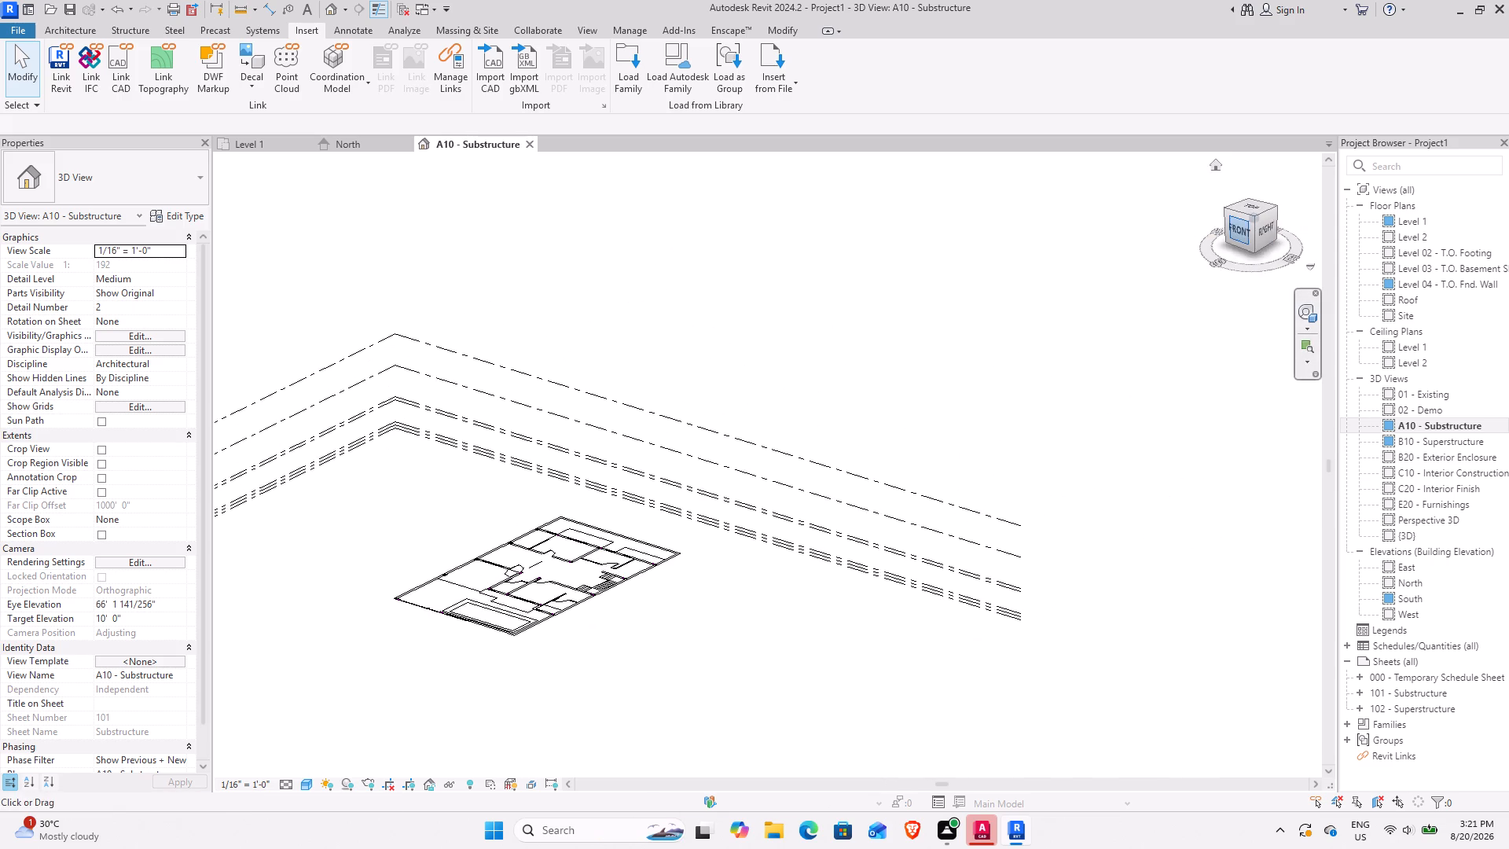
{"action": "left_click_drag", "start_coordinate": [1258, 228], "coordinate": [829, 410]}
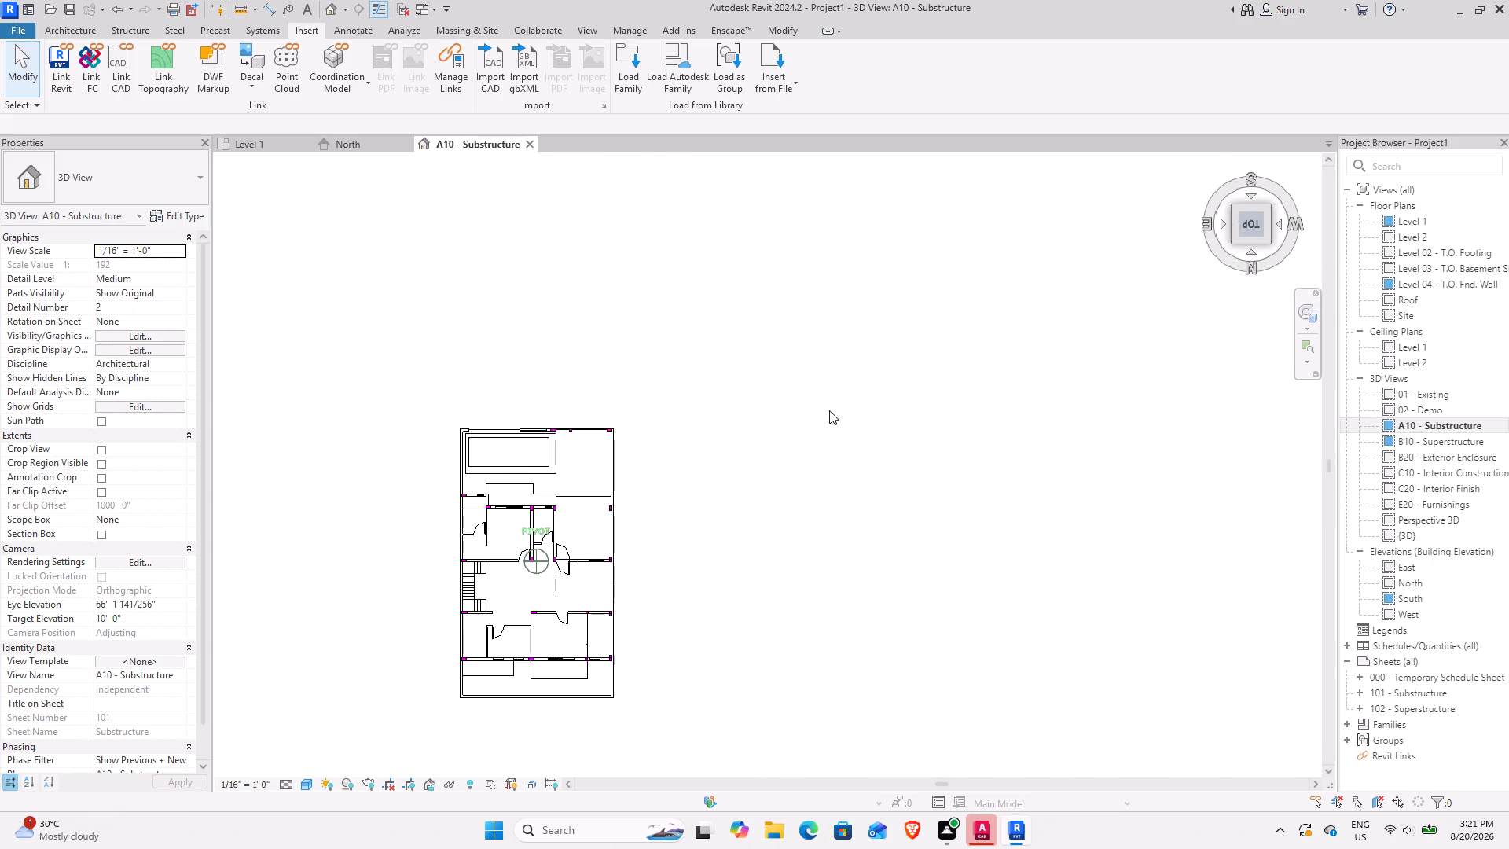
{"action": "left_click_drag", "start_coordinate": [829, 410], "coordinate": [288, 211]}
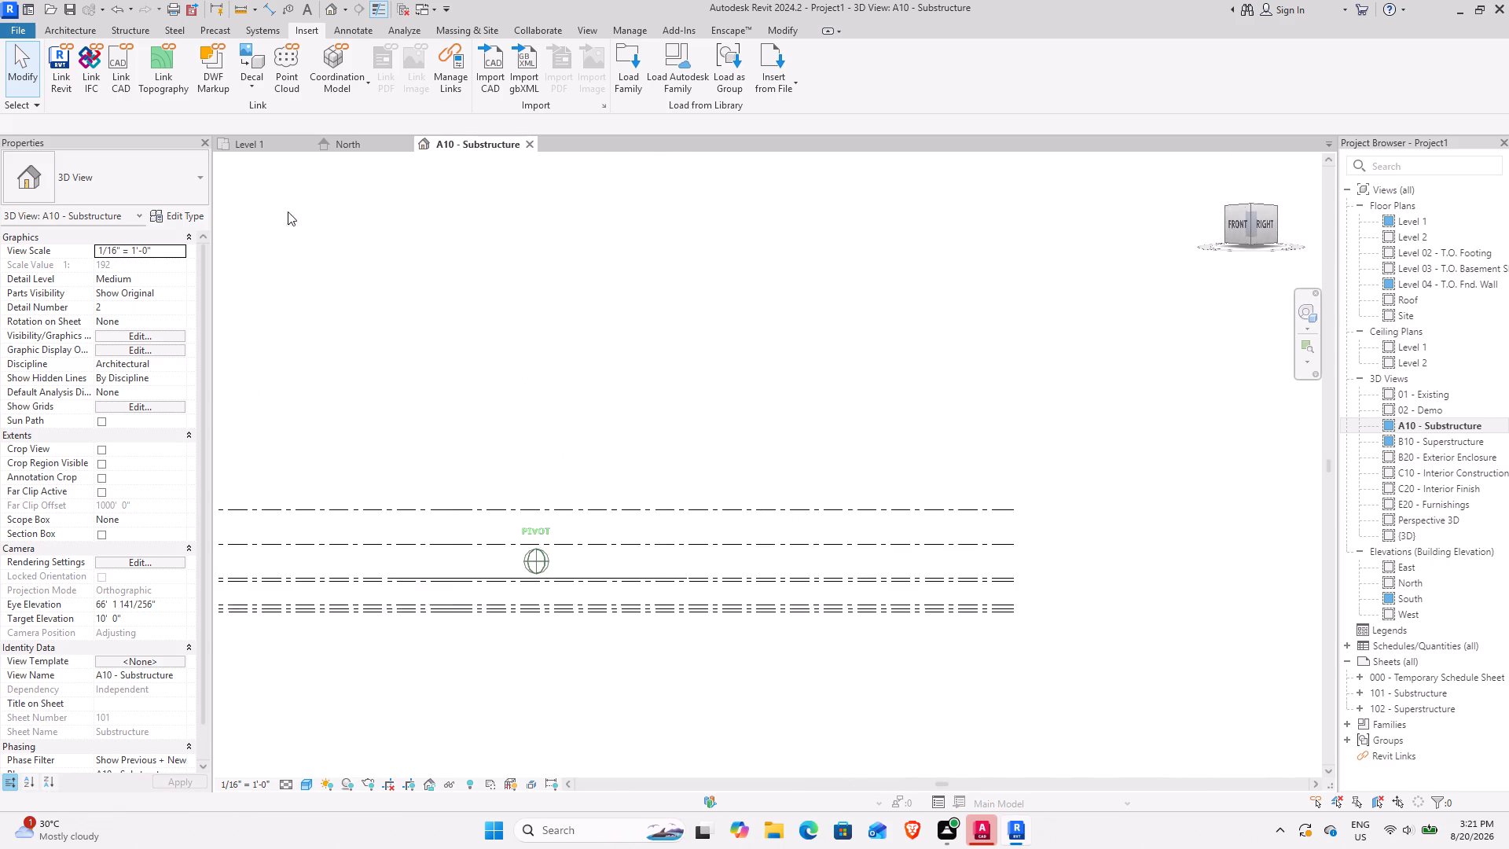
View the imported plan and levels from an oblique angle in the A10 - Substructure 3D view, and close that view.
{"action": "left_click_drag", "start_coordinate": [288, 211], "coordinate": [660, 267]}
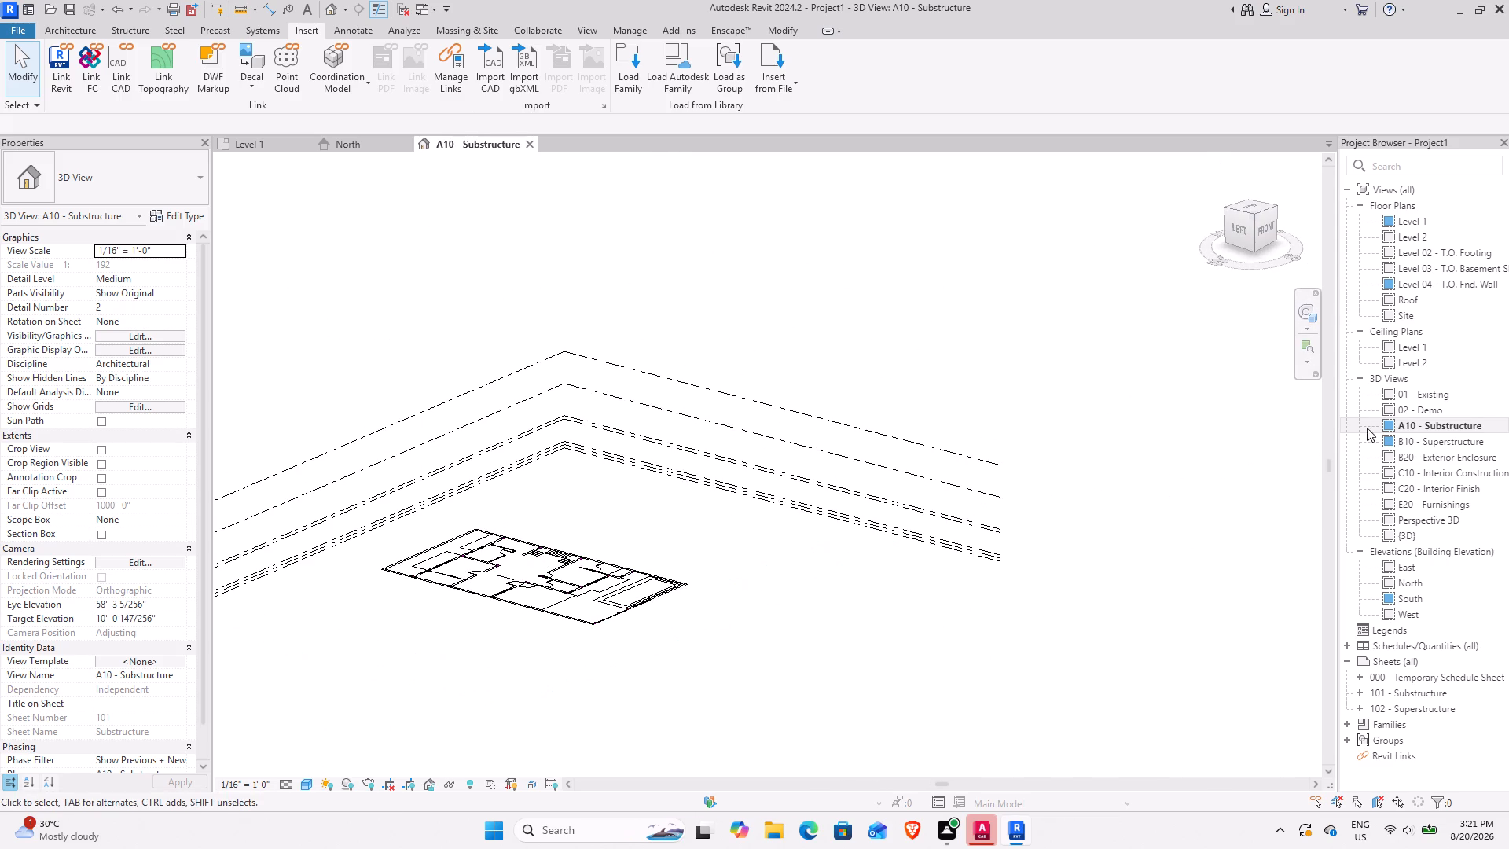
{"action": "left_click", "coordinate": [531, 138]}
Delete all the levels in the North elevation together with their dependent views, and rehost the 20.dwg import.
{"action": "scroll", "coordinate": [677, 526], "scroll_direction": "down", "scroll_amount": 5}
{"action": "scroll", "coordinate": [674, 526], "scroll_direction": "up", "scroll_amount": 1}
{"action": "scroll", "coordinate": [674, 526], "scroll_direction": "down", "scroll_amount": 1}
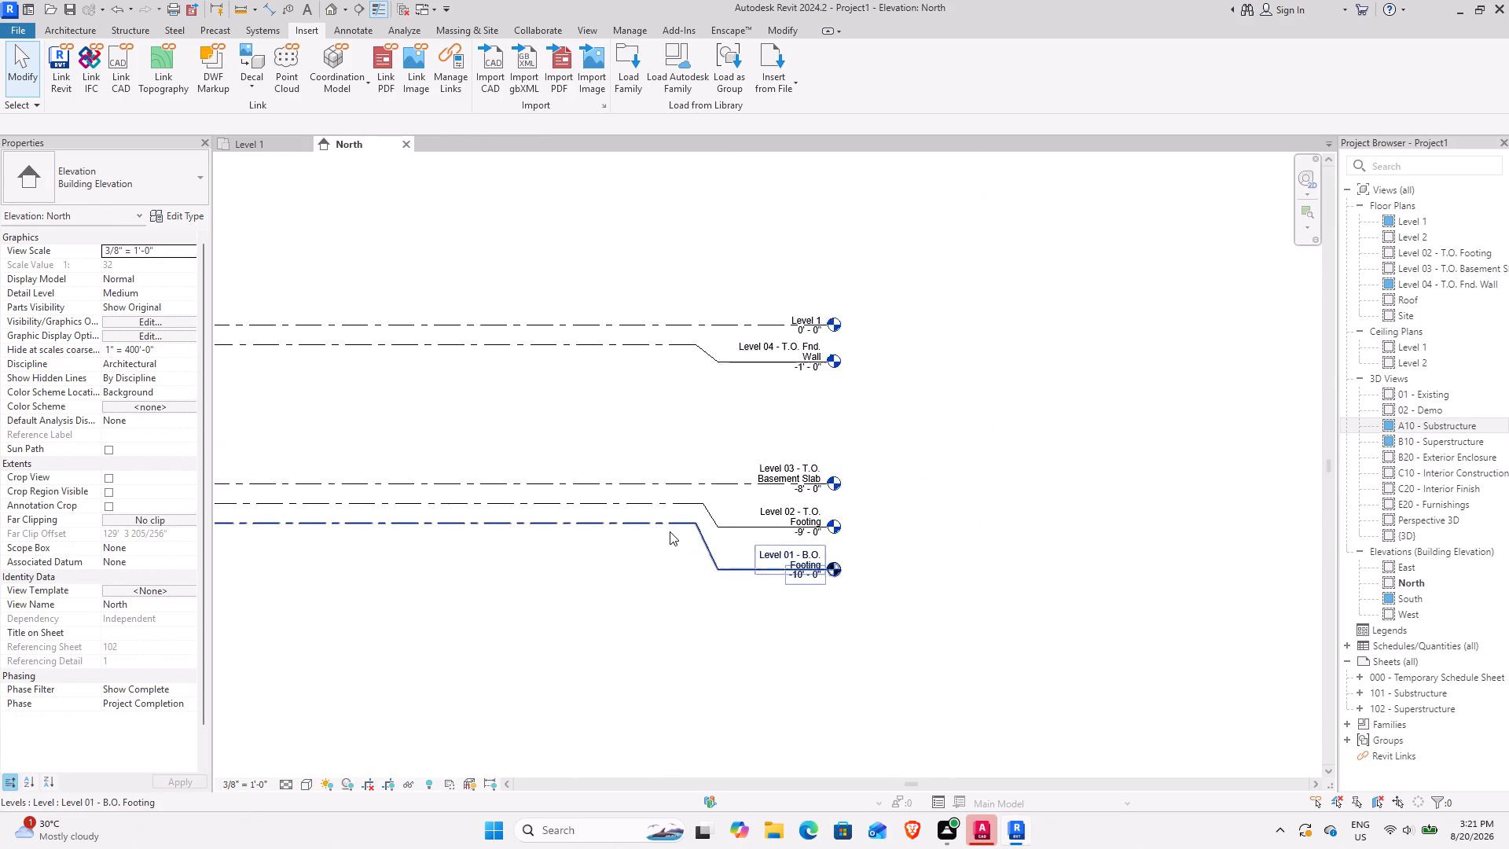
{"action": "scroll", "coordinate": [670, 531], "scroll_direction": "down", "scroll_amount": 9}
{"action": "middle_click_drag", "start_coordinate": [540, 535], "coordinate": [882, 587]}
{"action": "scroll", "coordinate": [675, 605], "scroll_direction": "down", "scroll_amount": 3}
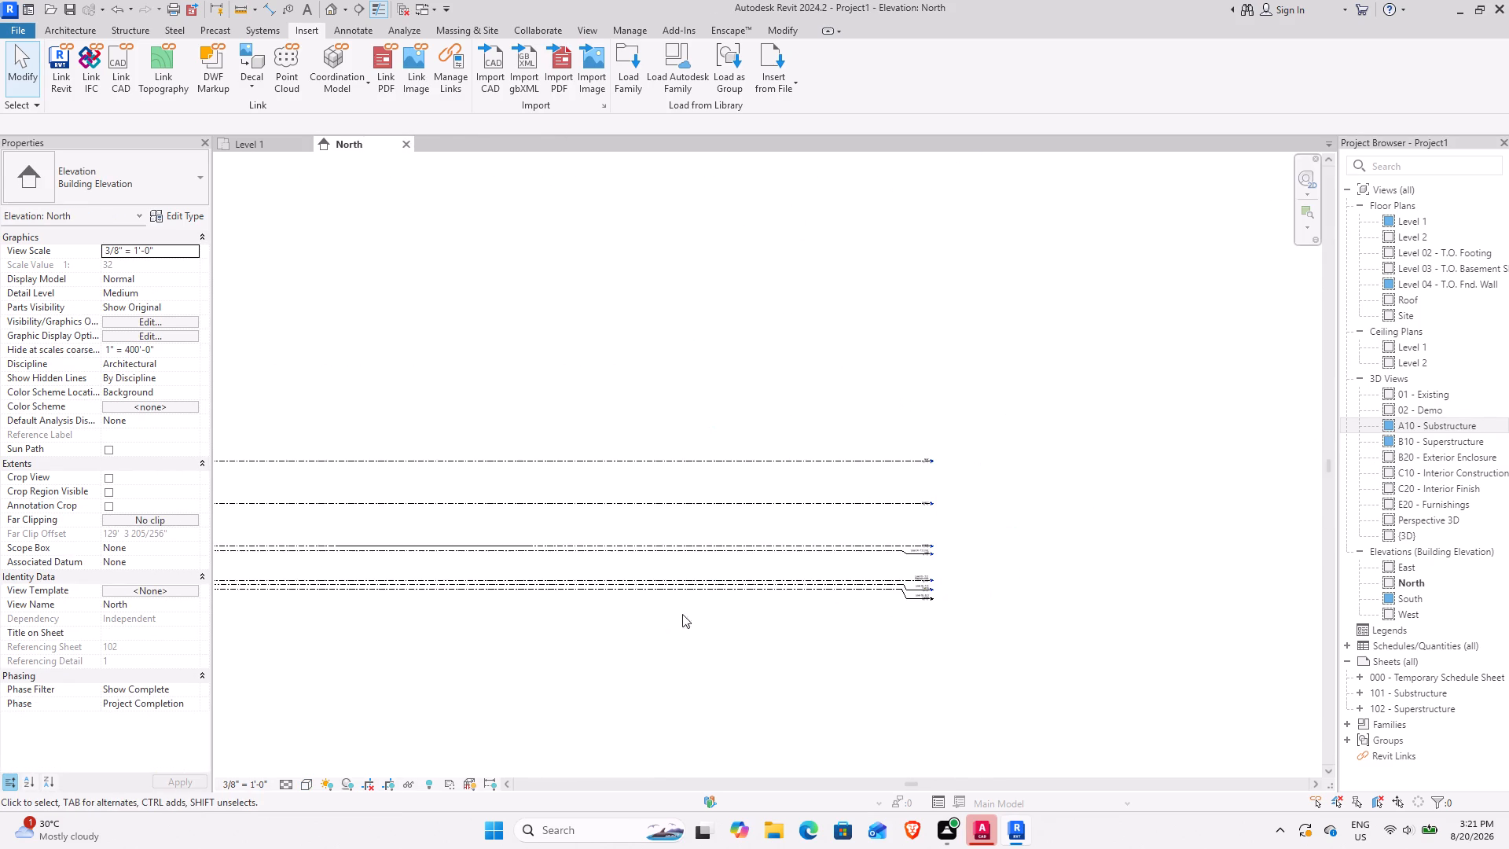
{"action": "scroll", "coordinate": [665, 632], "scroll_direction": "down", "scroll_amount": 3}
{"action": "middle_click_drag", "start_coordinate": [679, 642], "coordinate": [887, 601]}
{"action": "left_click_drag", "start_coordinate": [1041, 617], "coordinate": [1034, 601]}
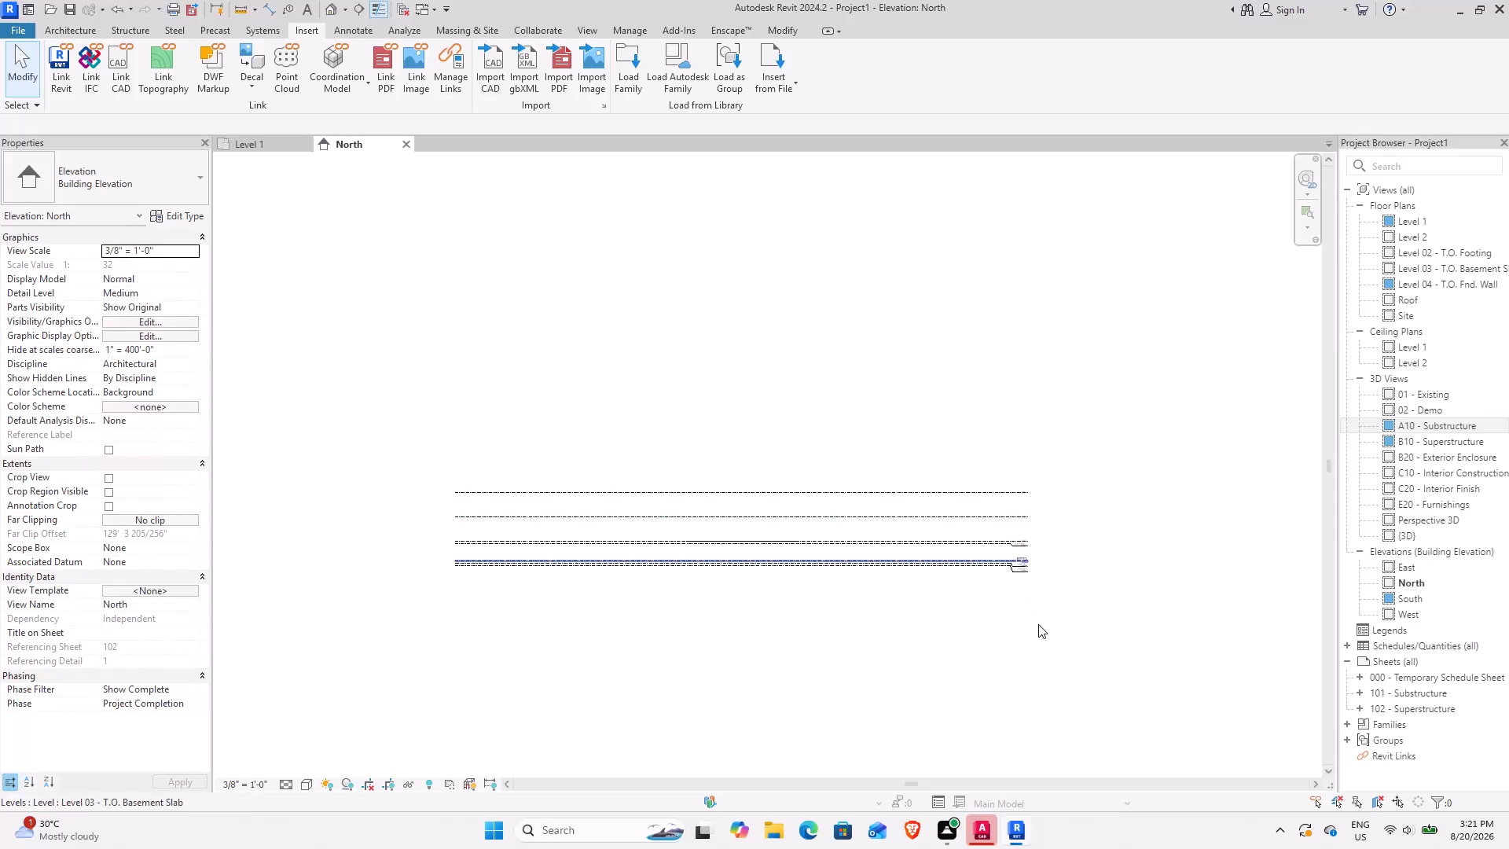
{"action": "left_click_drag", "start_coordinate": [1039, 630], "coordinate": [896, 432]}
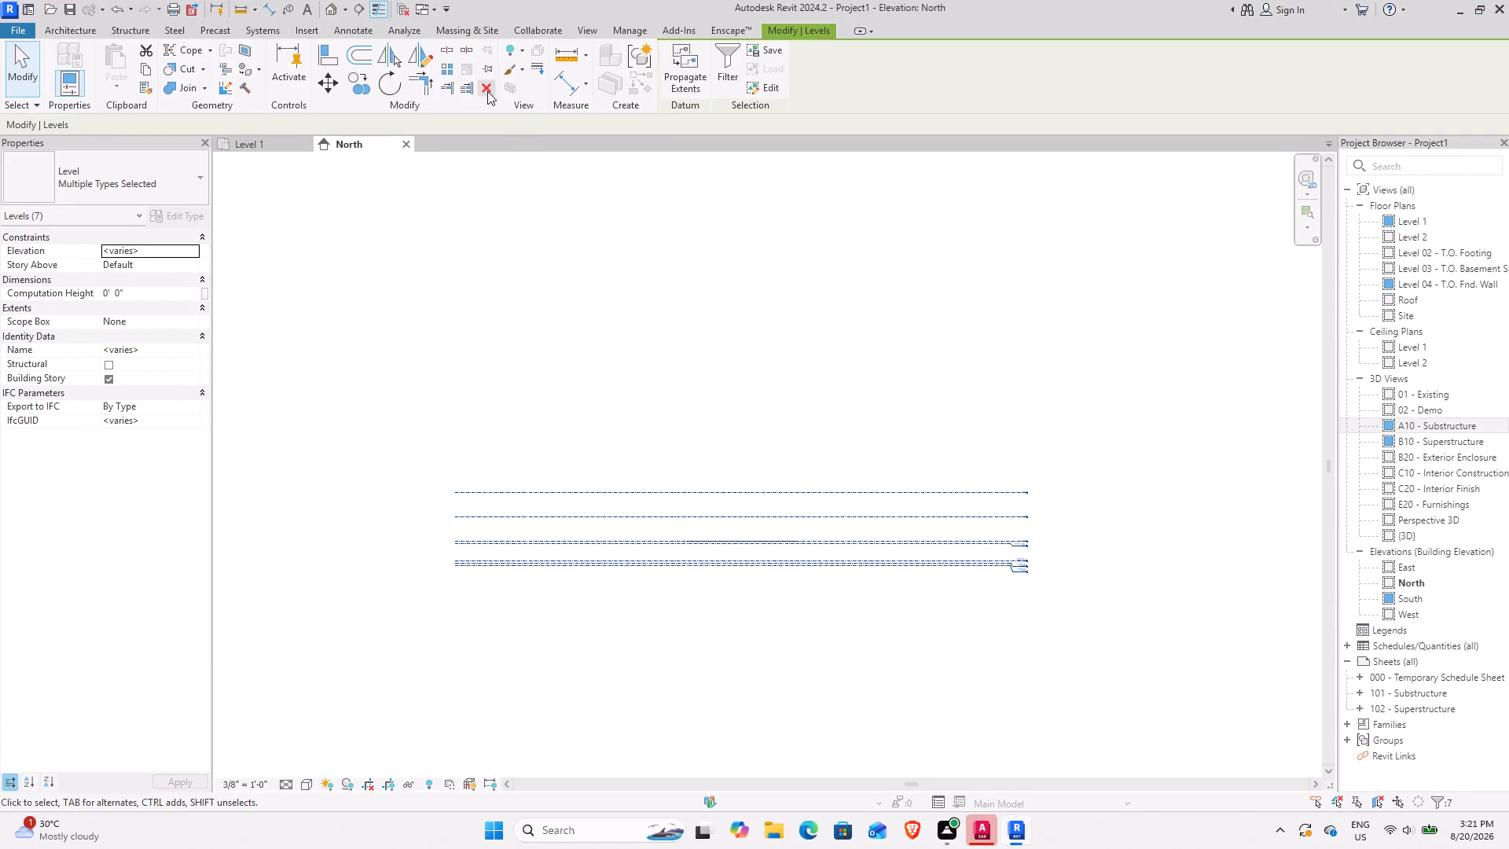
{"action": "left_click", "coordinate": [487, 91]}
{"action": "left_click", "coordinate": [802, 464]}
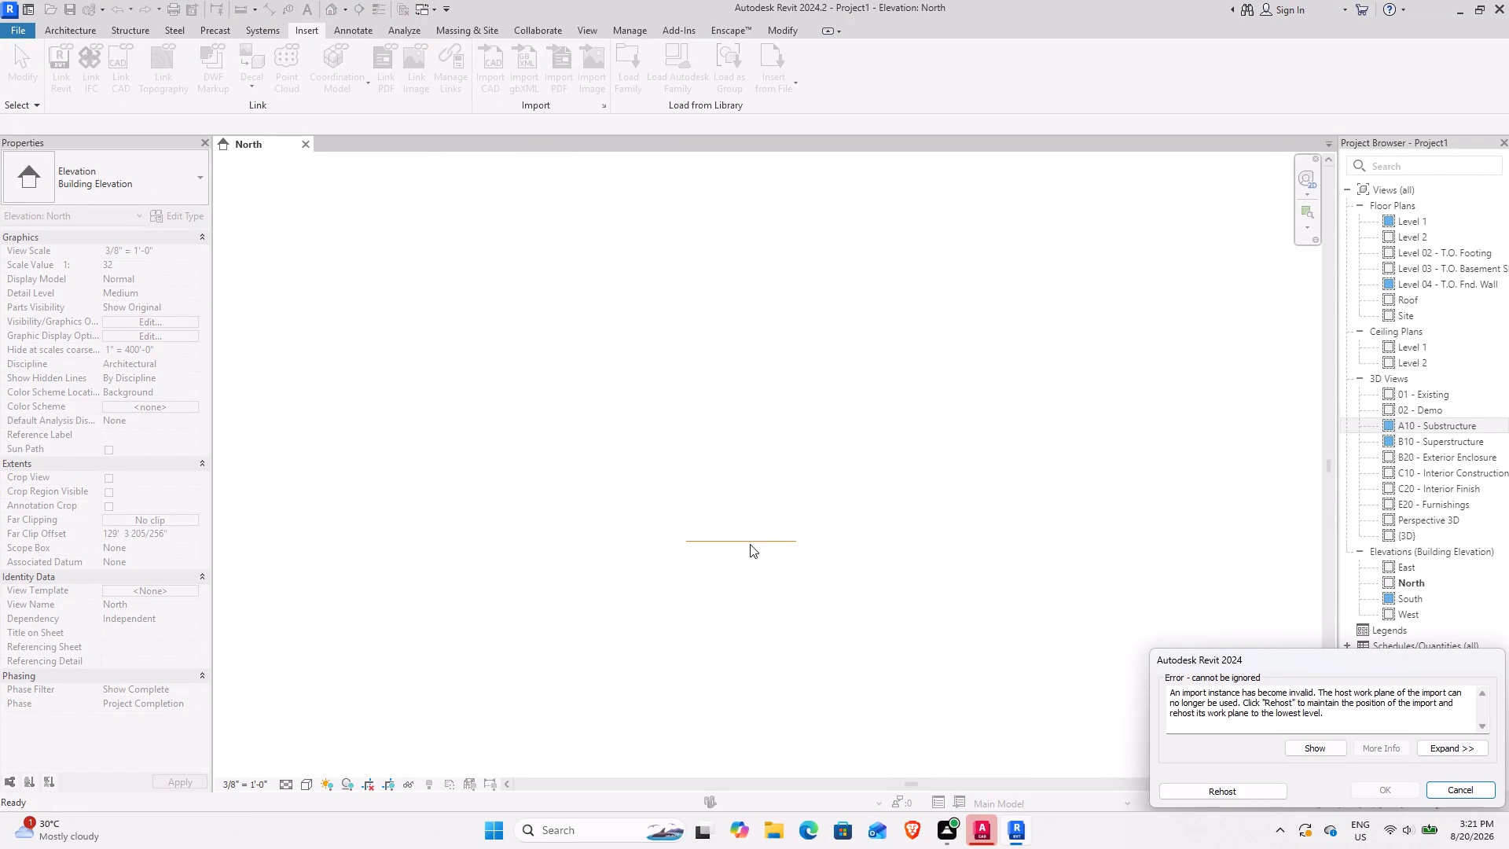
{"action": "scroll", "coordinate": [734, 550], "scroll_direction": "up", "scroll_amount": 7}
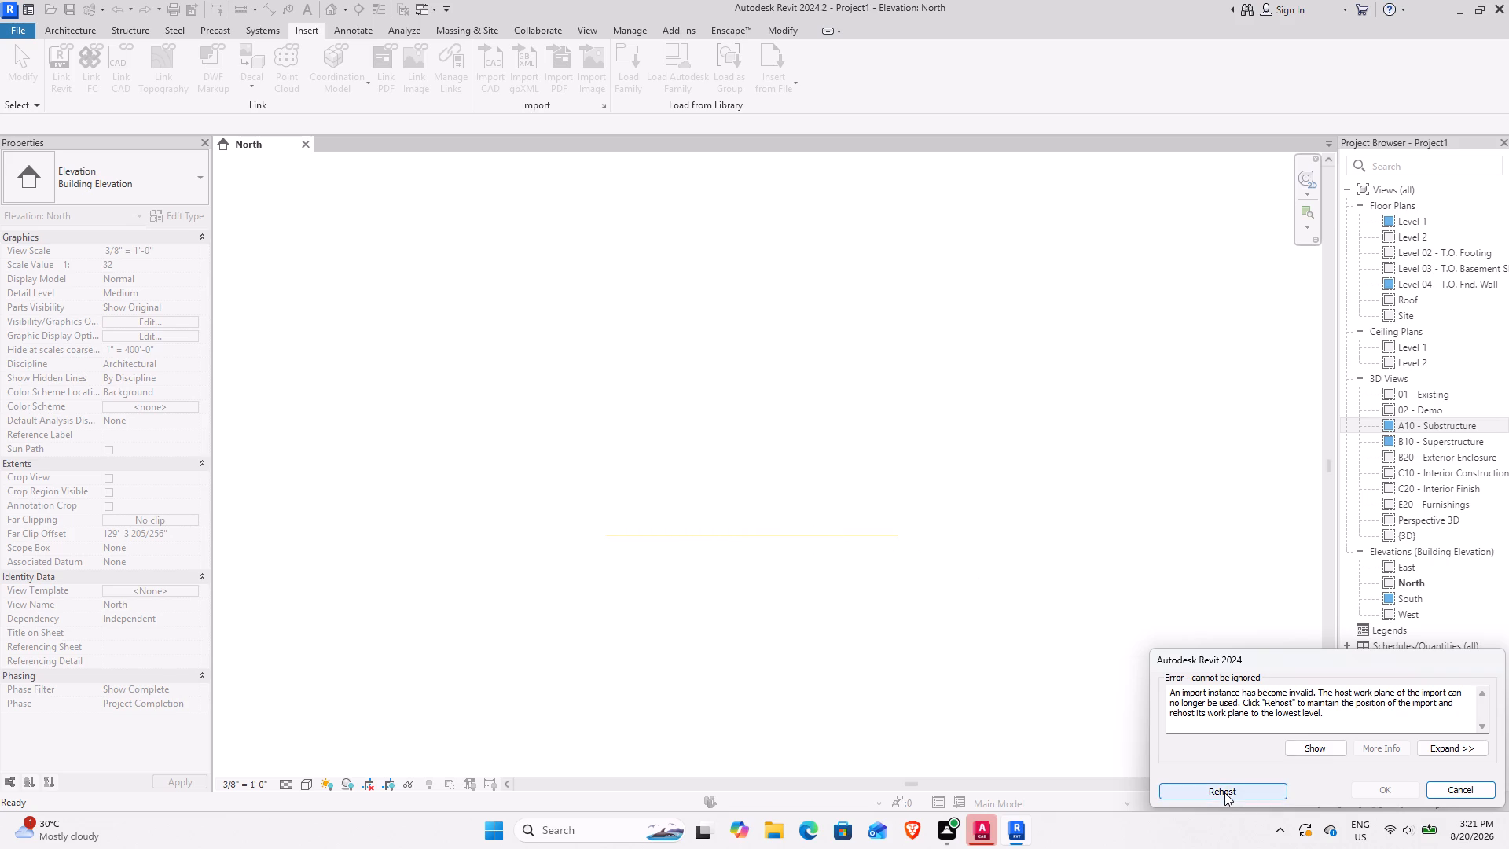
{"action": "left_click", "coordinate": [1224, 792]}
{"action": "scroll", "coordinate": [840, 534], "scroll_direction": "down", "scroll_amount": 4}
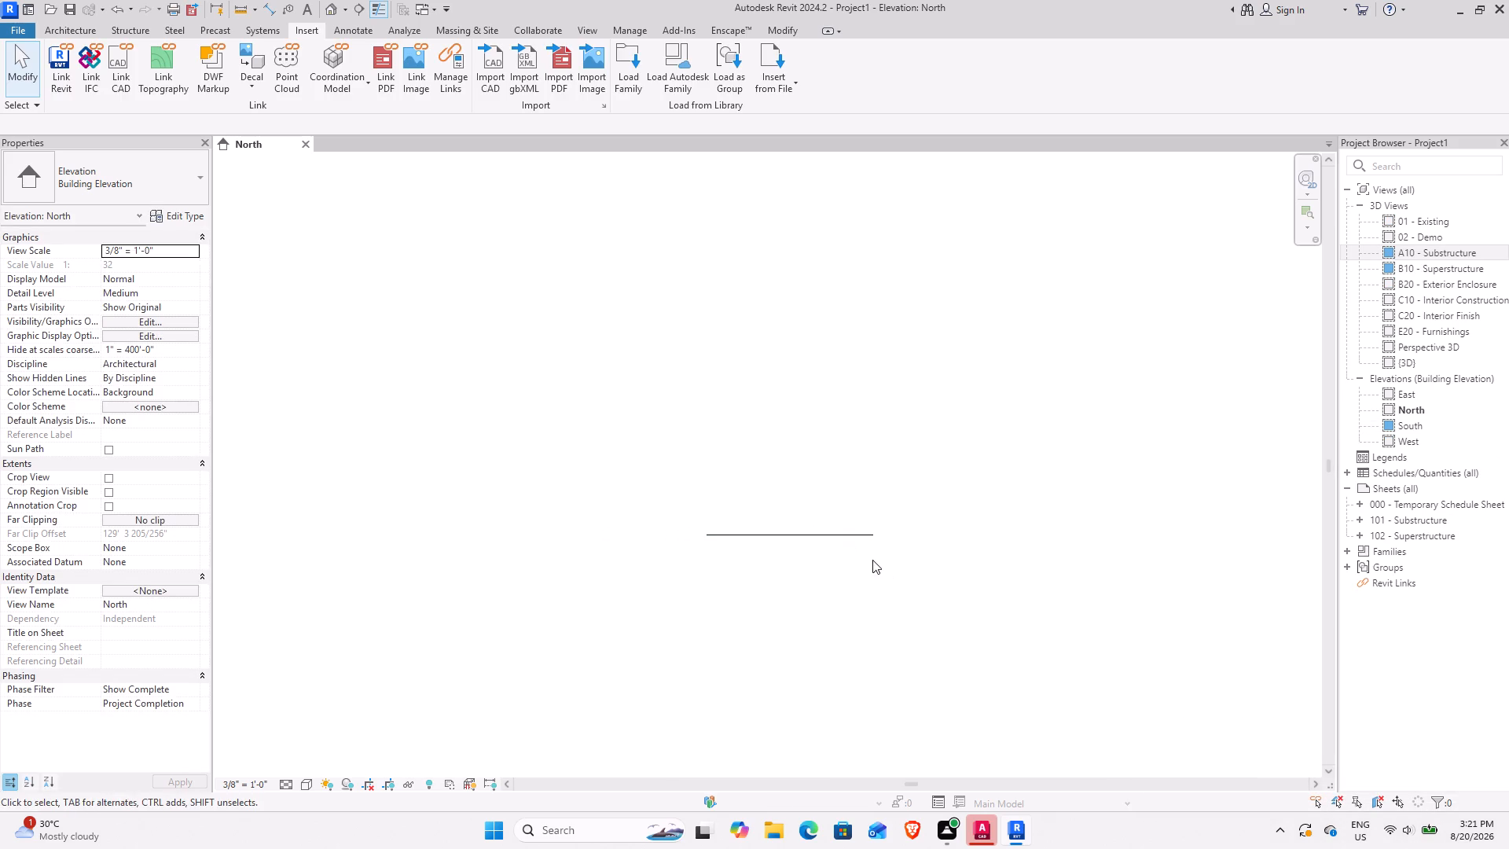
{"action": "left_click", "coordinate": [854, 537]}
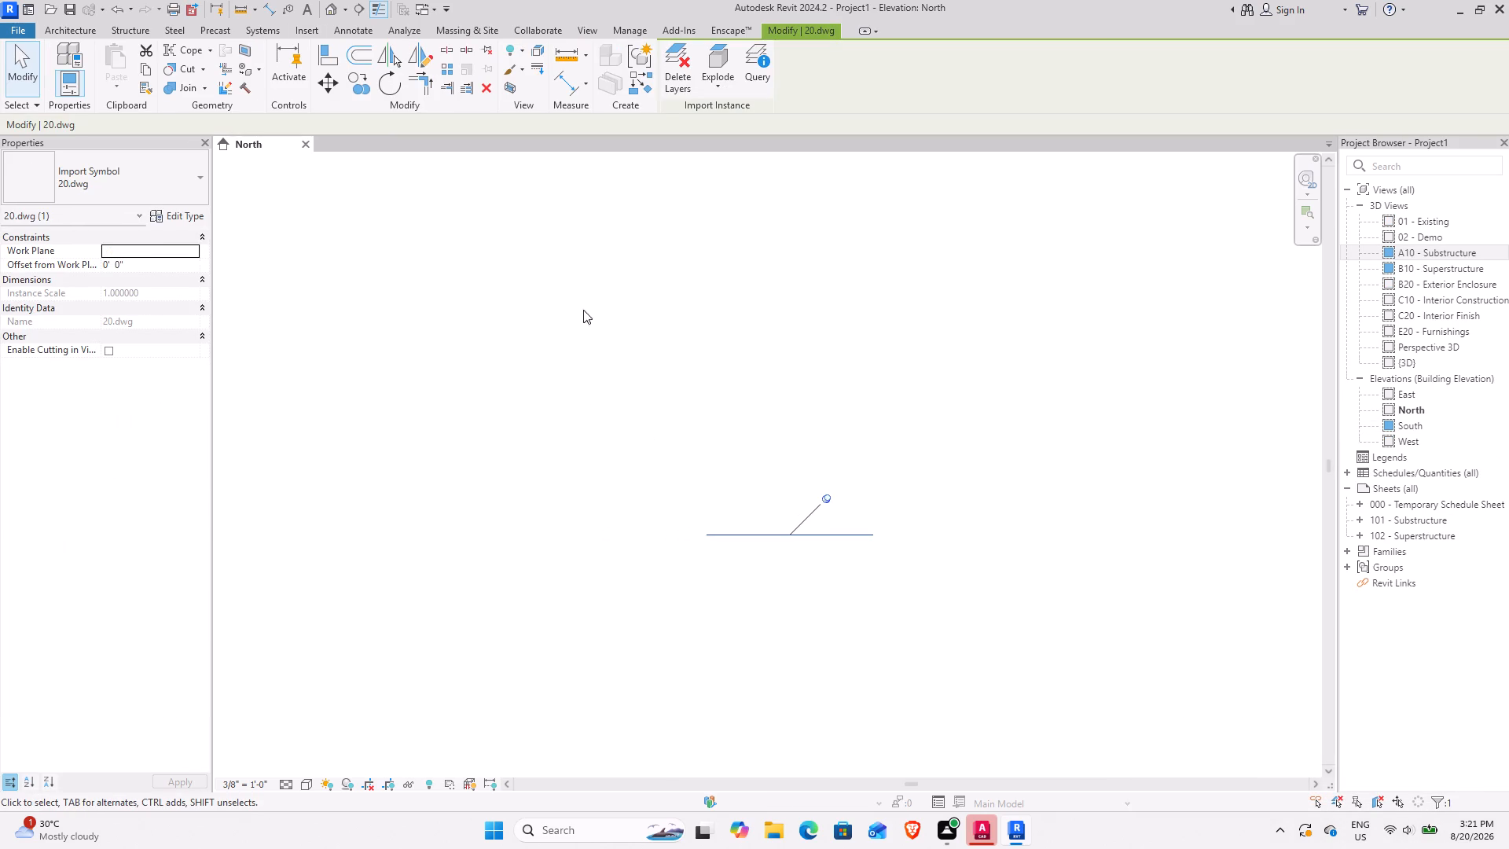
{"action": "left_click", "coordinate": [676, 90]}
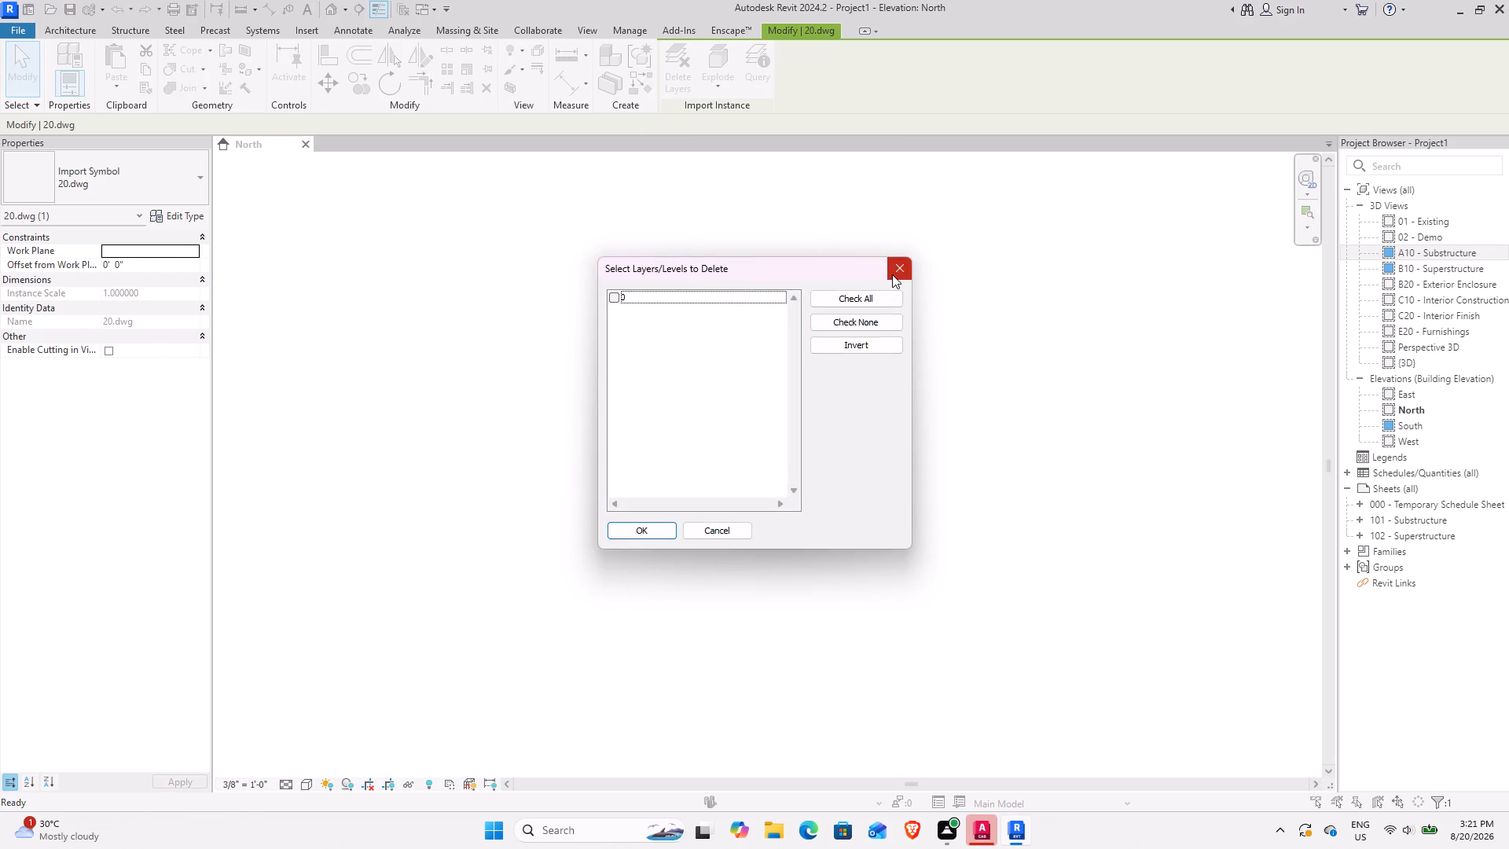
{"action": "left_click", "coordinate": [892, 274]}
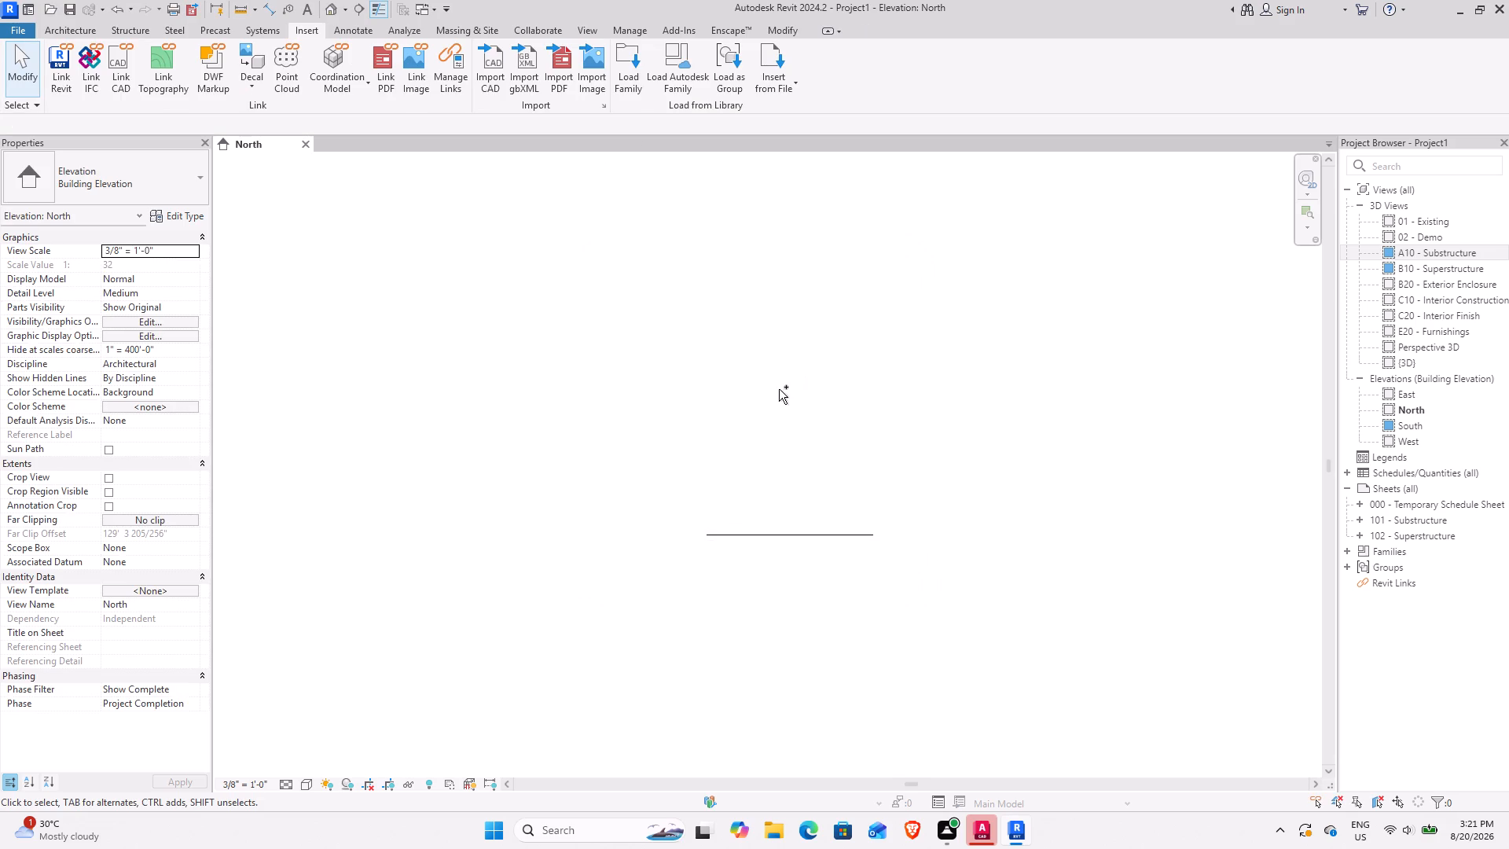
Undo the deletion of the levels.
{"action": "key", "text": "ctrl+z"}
Open the name of the Level 04 - T.O. Fnd. Wall level for editing in the North elevation.
{"action": "scroll", "coordinate": [927, 557], "scroll_direction": "up", "scroll_amount": 6}
{"action": "scroll", "coordinate": [857, 532], "scroll_direction": "up", "scroll_amount": 2}
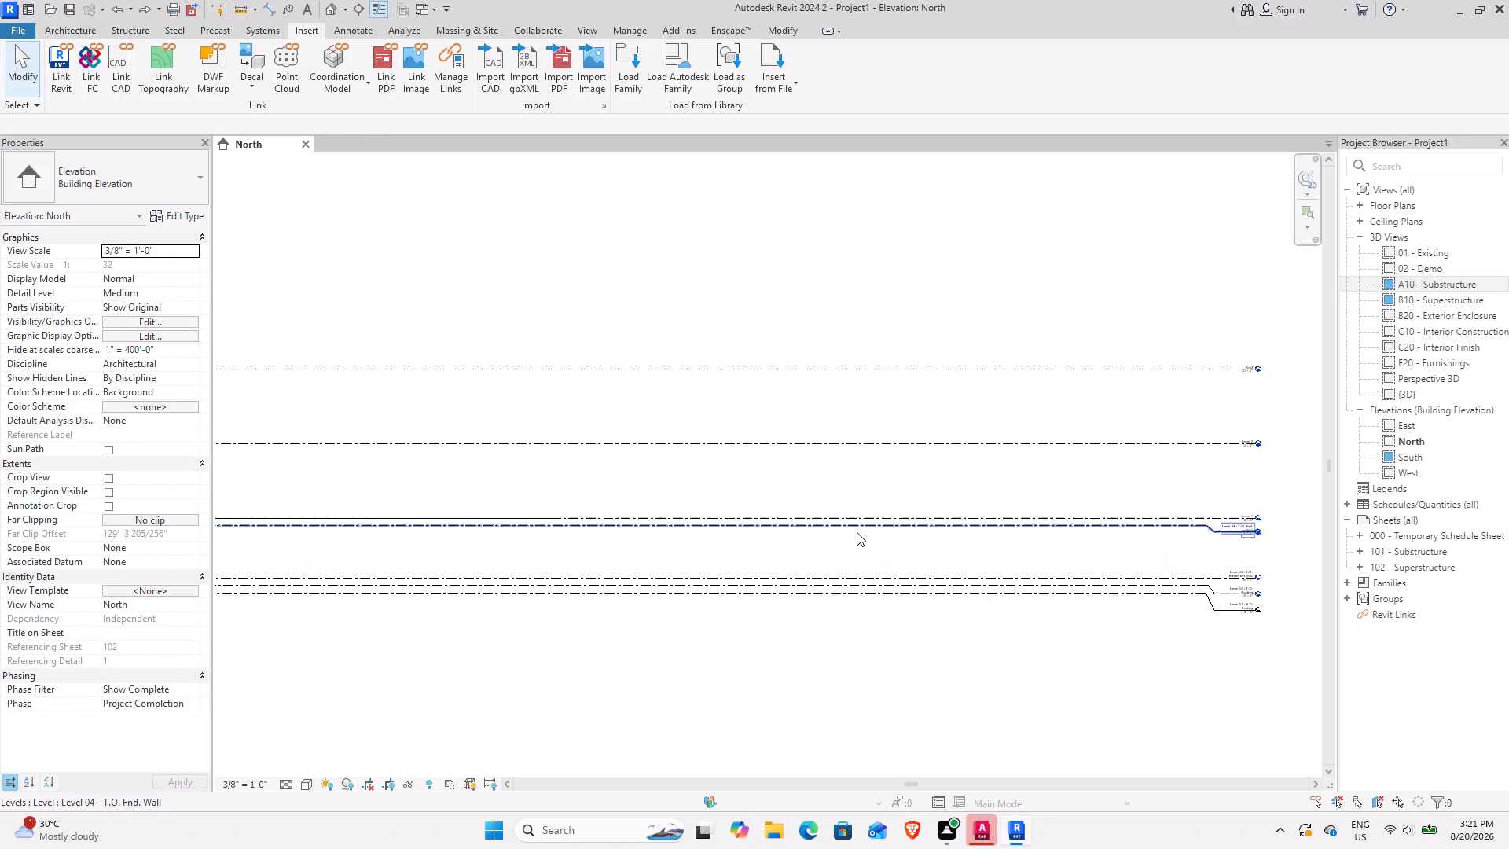
{"action": "scroll", "coordinate": [865, 543], "scroll_direction": "up", "scroll_amount": 2}
{"action": "middle_click_drag", "start_coordinate": [1199, 494], "coordinate": [582, 497]}
{"action": "scroll", "coordinate": [707, 401], "scroll_direction": "up", "scroll_amount": 4}
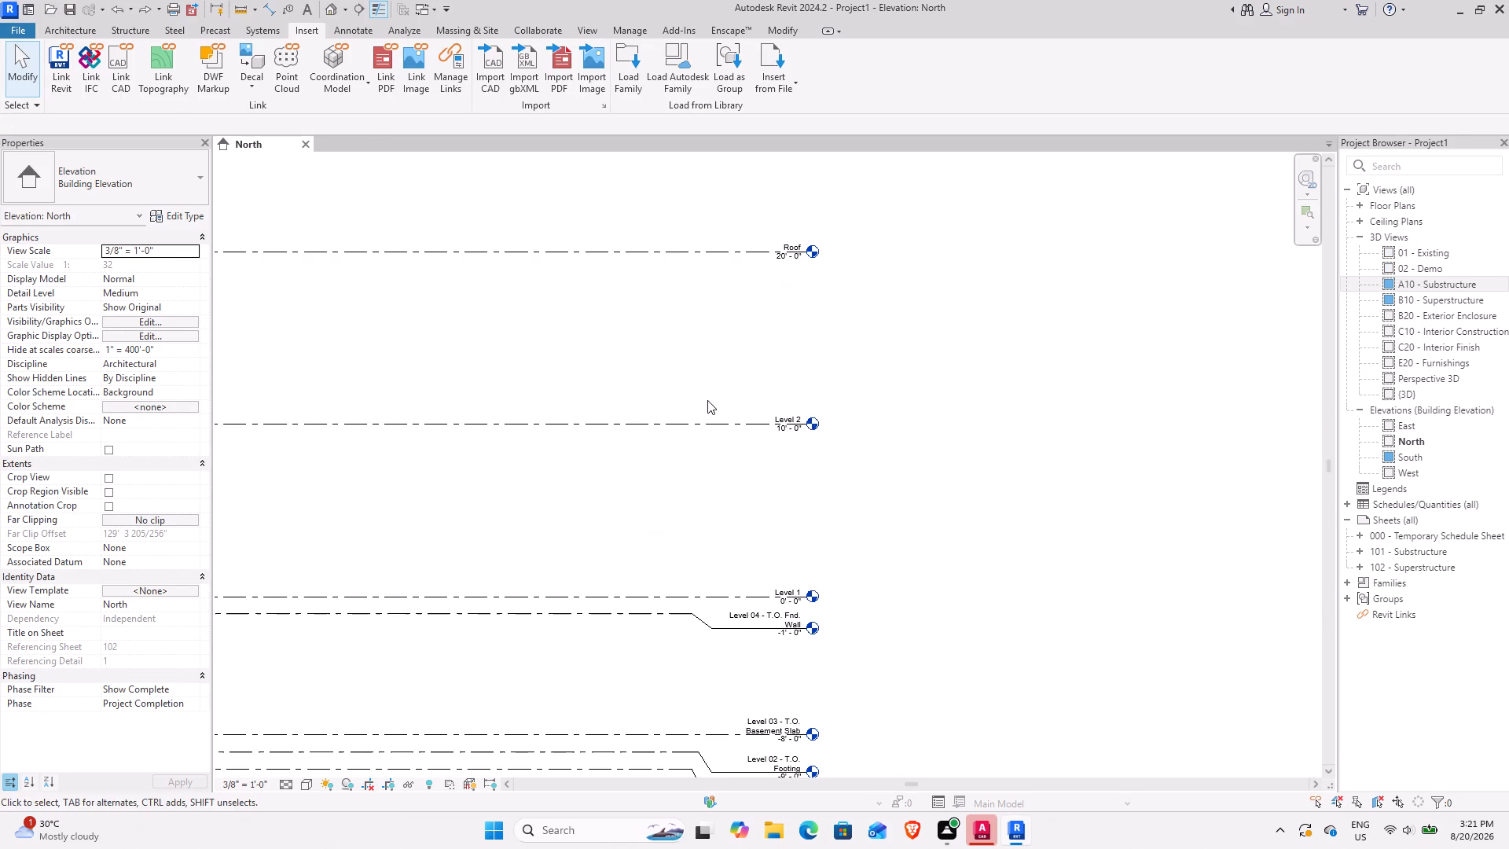
{"action": "middle_click_drag", "start_coordinate": [775, 657], "coordinate": [800, 476]}
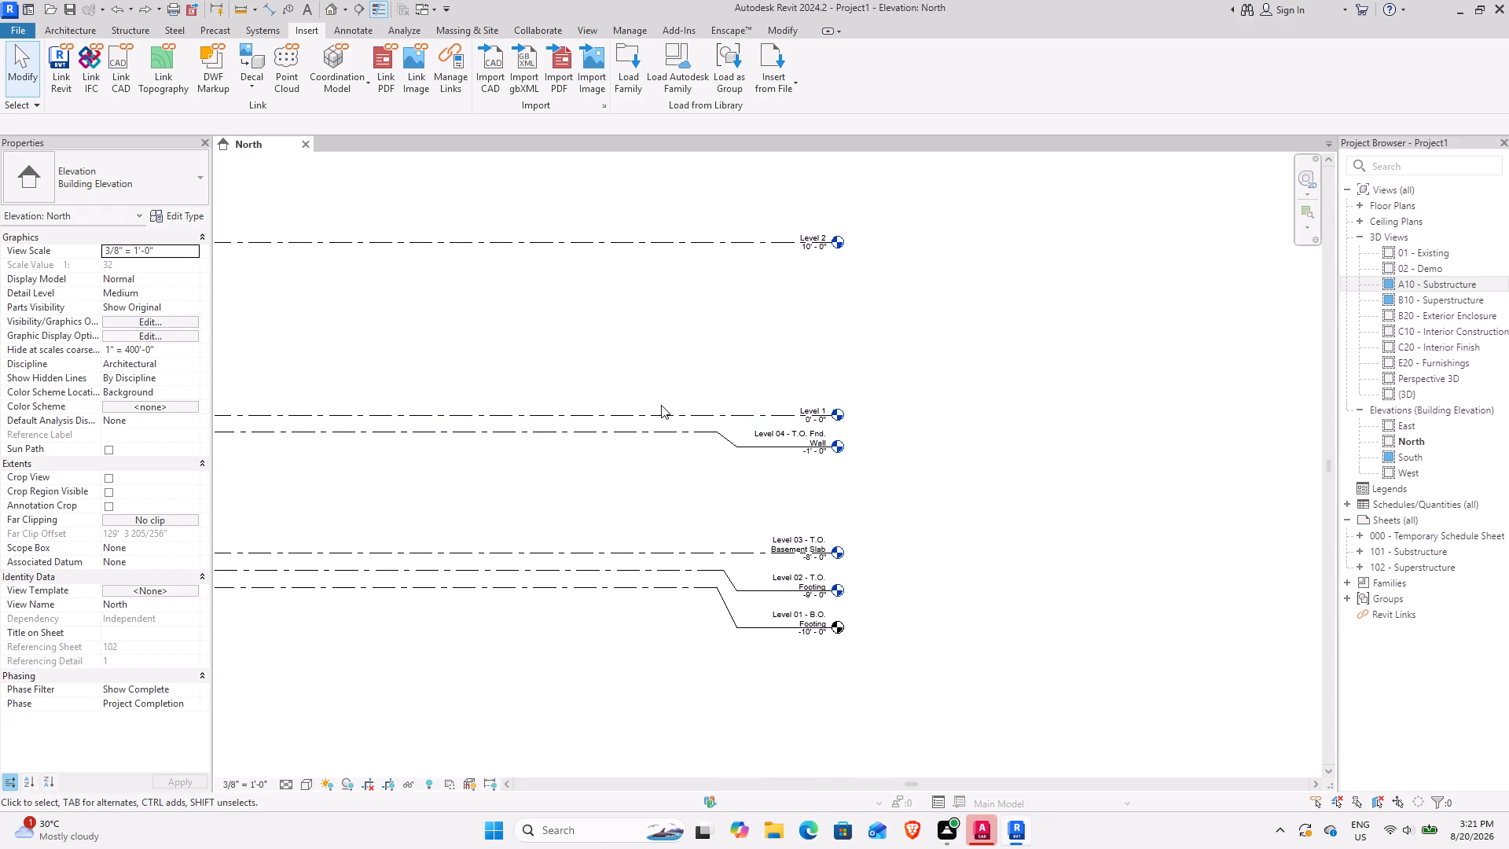
{"action": "middle_click_drag", "start_coordinate": [663, 405], "coordinate": [777, 477]}
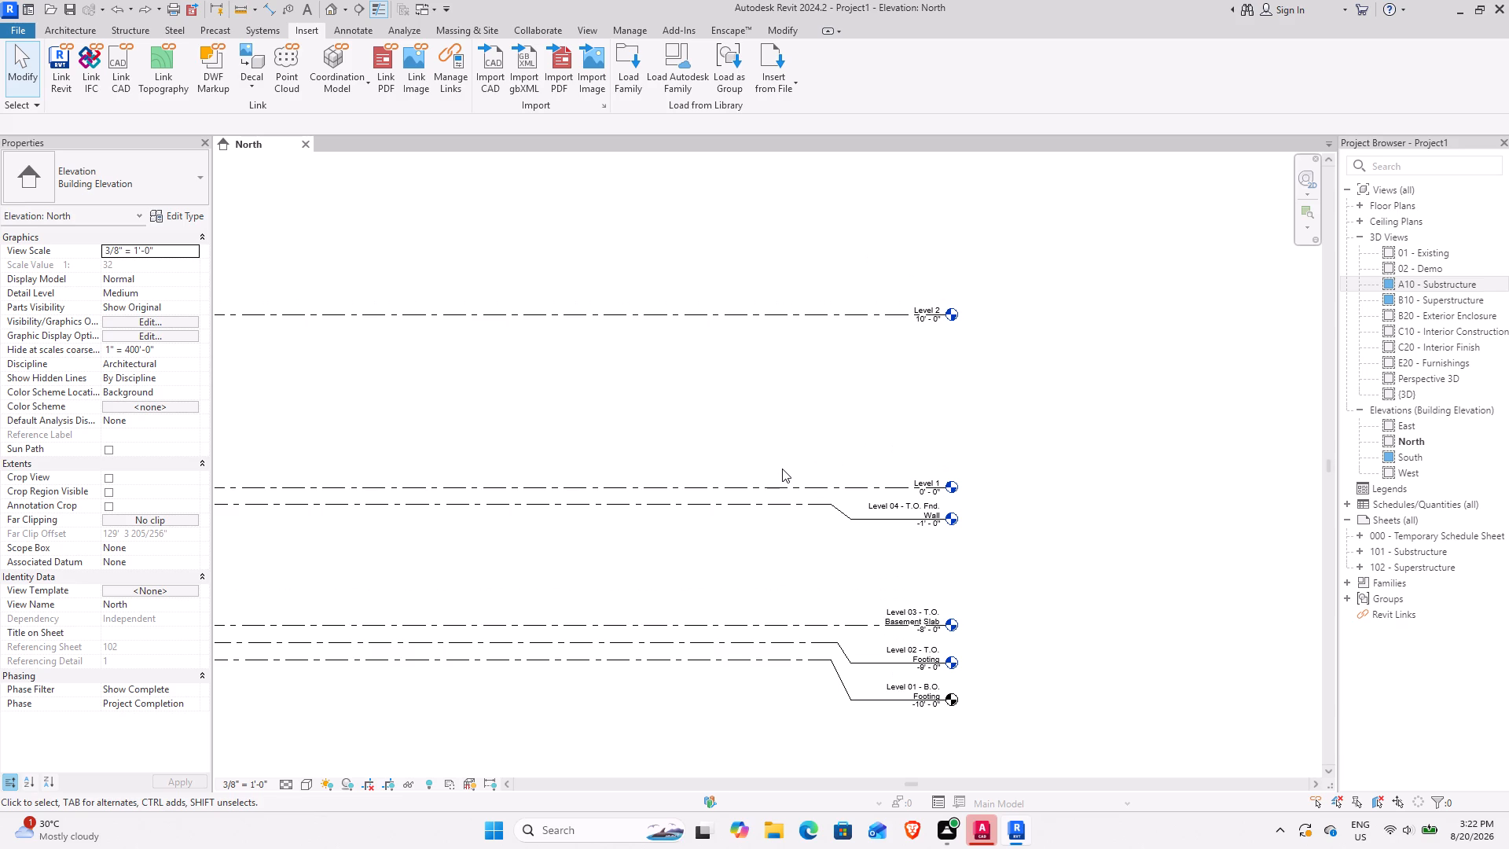
{"action": "scroll", "coordinate": [872, 477], "scroll_direction": "up", "scroll_amount": 3}
{"action": "middle_click_drag", "start_coordinate": [929, 572], "coordinate": [840, 573]}
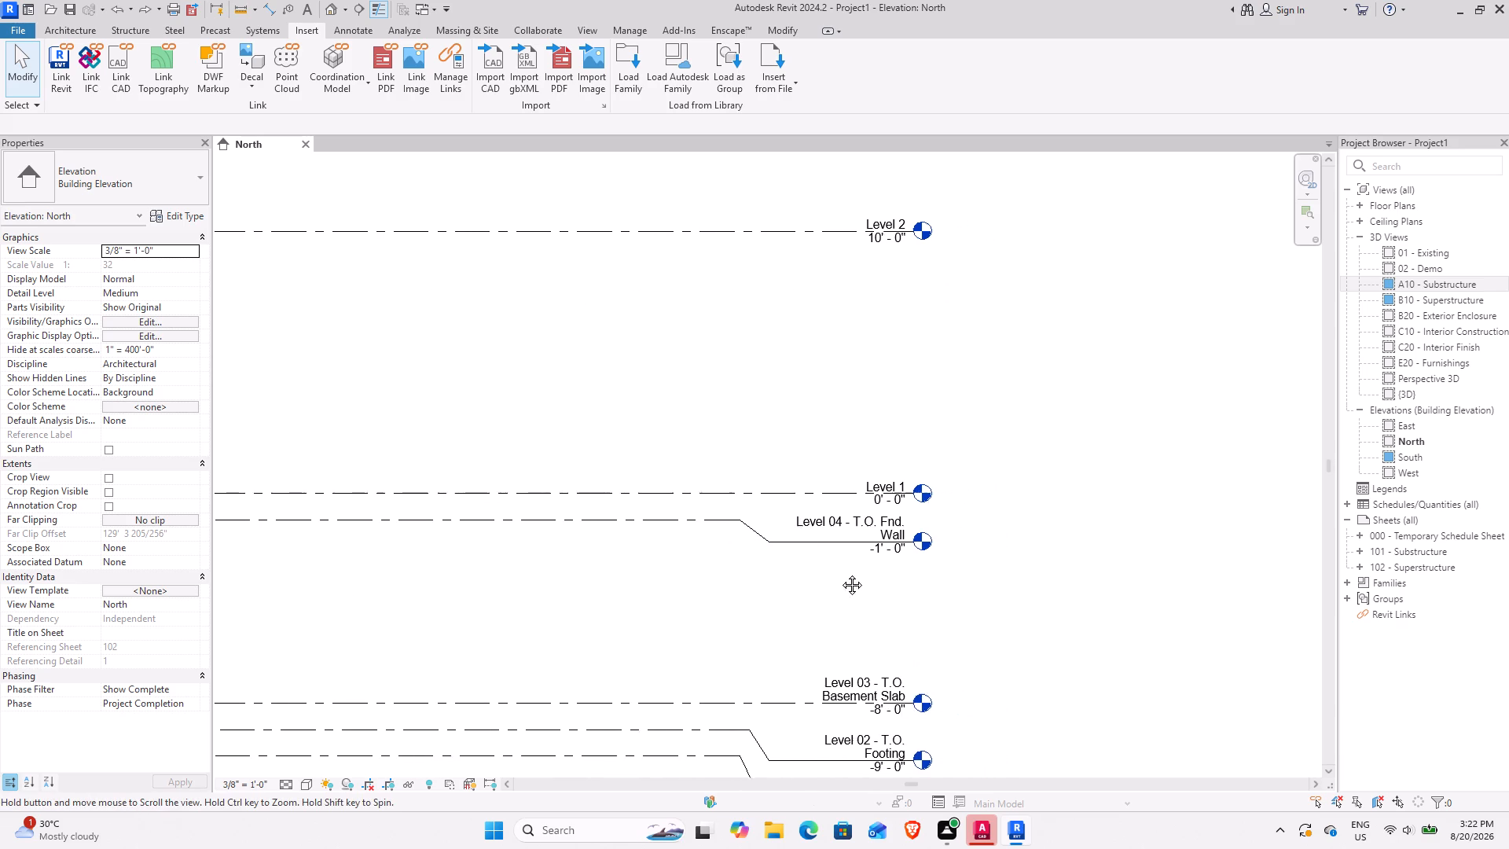
{"action": "middle_click_drag", "start_coordinate": [840, 573], "coordinate": [789, 573]}
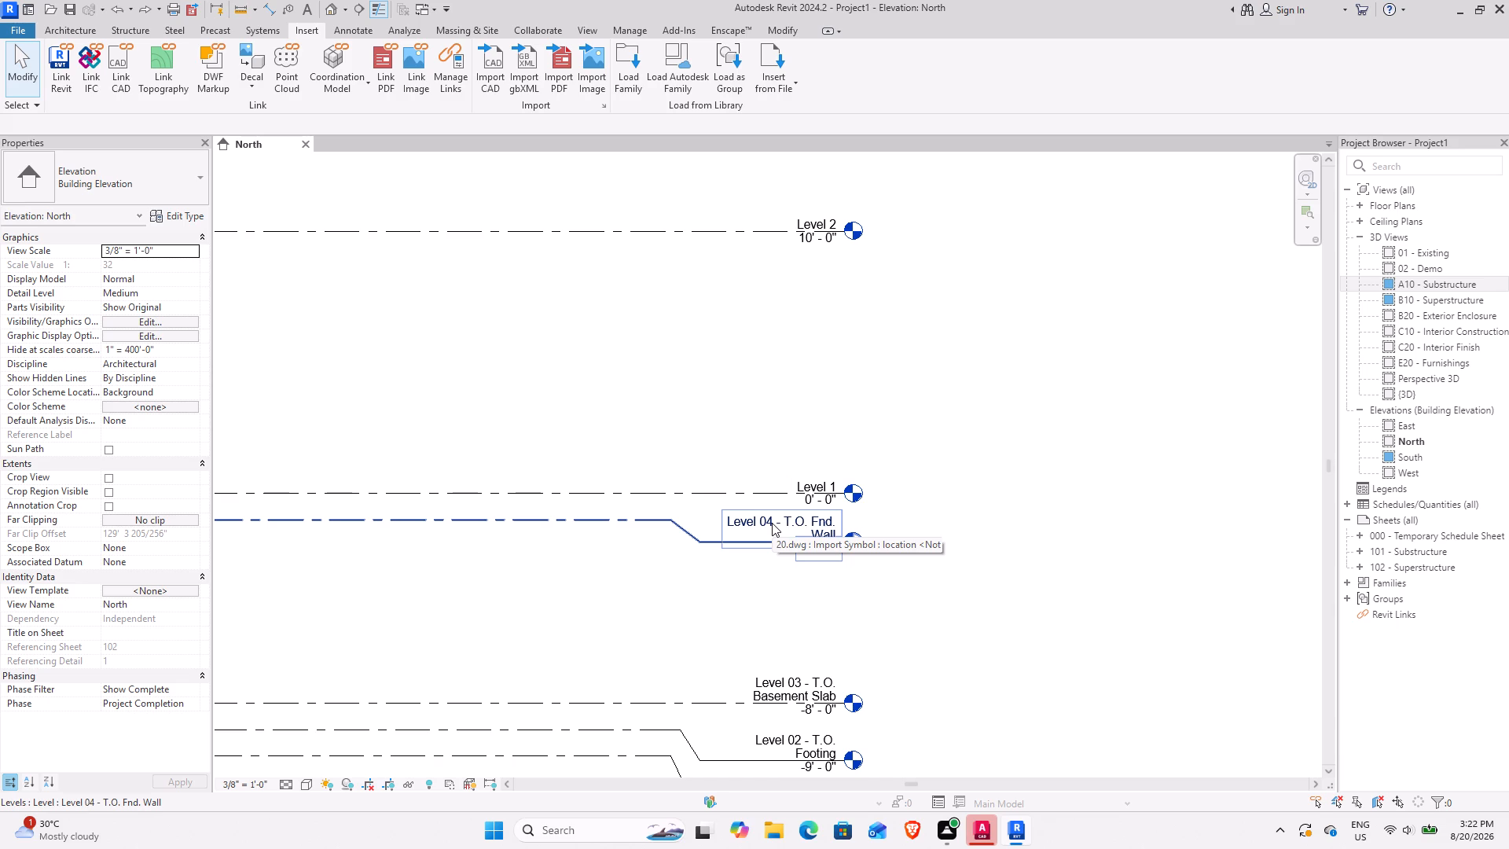
{"action": "left_click", "coordinate": [772, 523]}
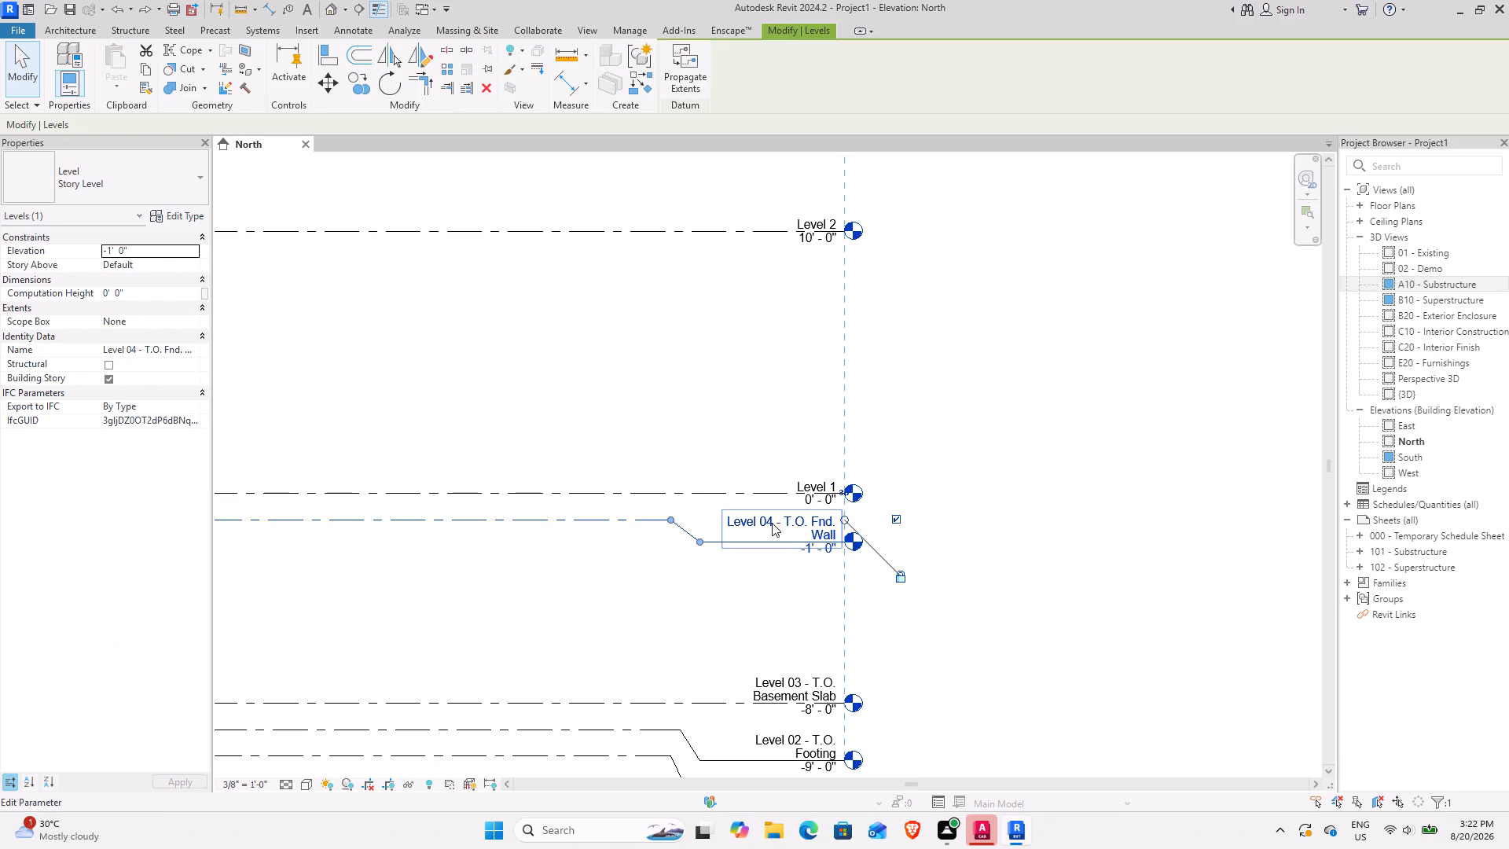
{"action": "double_click", "coordinate": [813, 523]}
{"action": "left_click", "coordinate": [808, 519]}
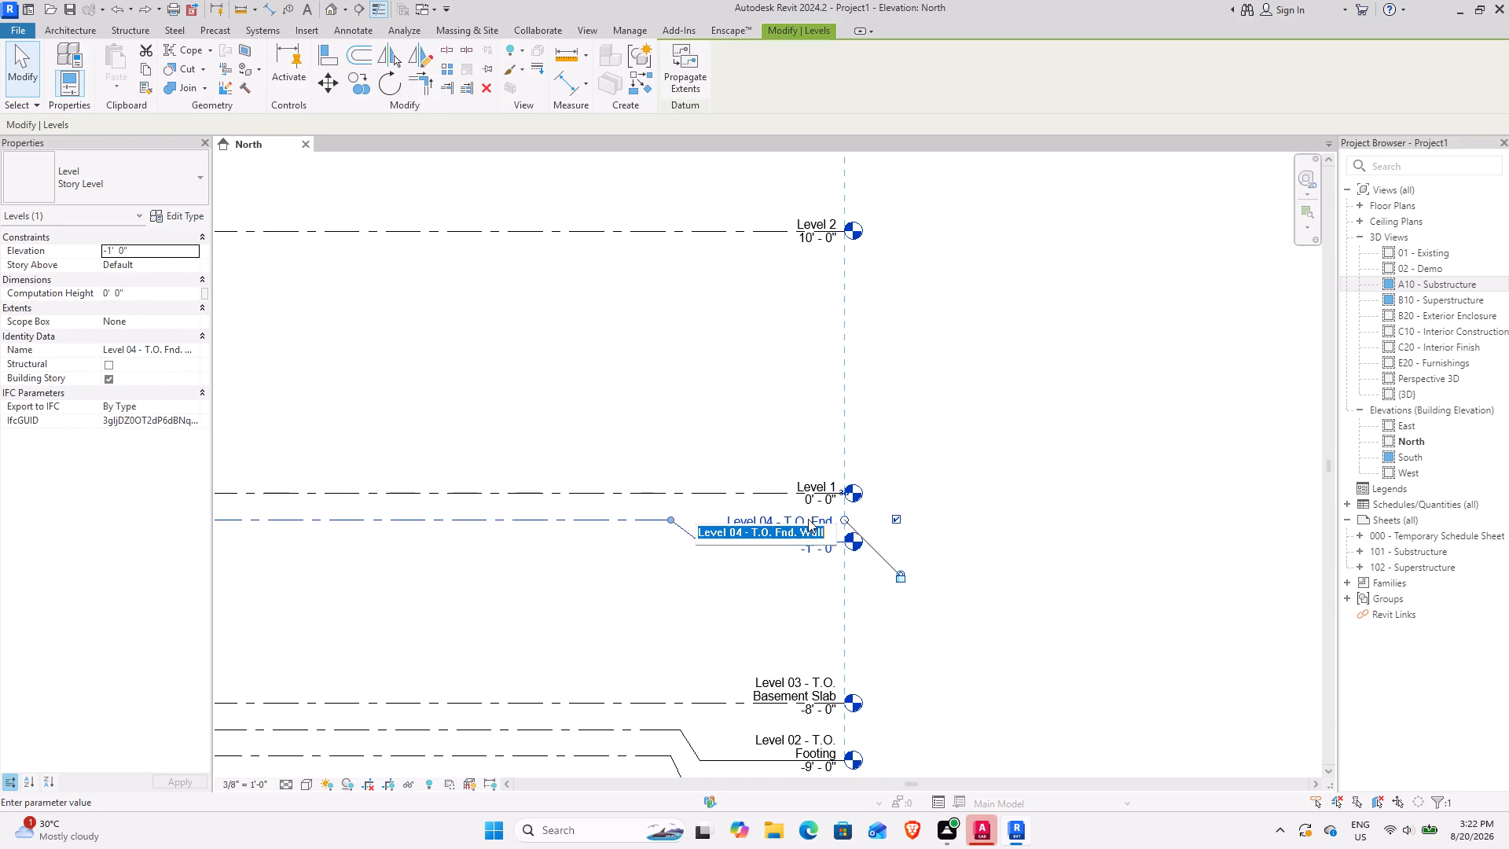
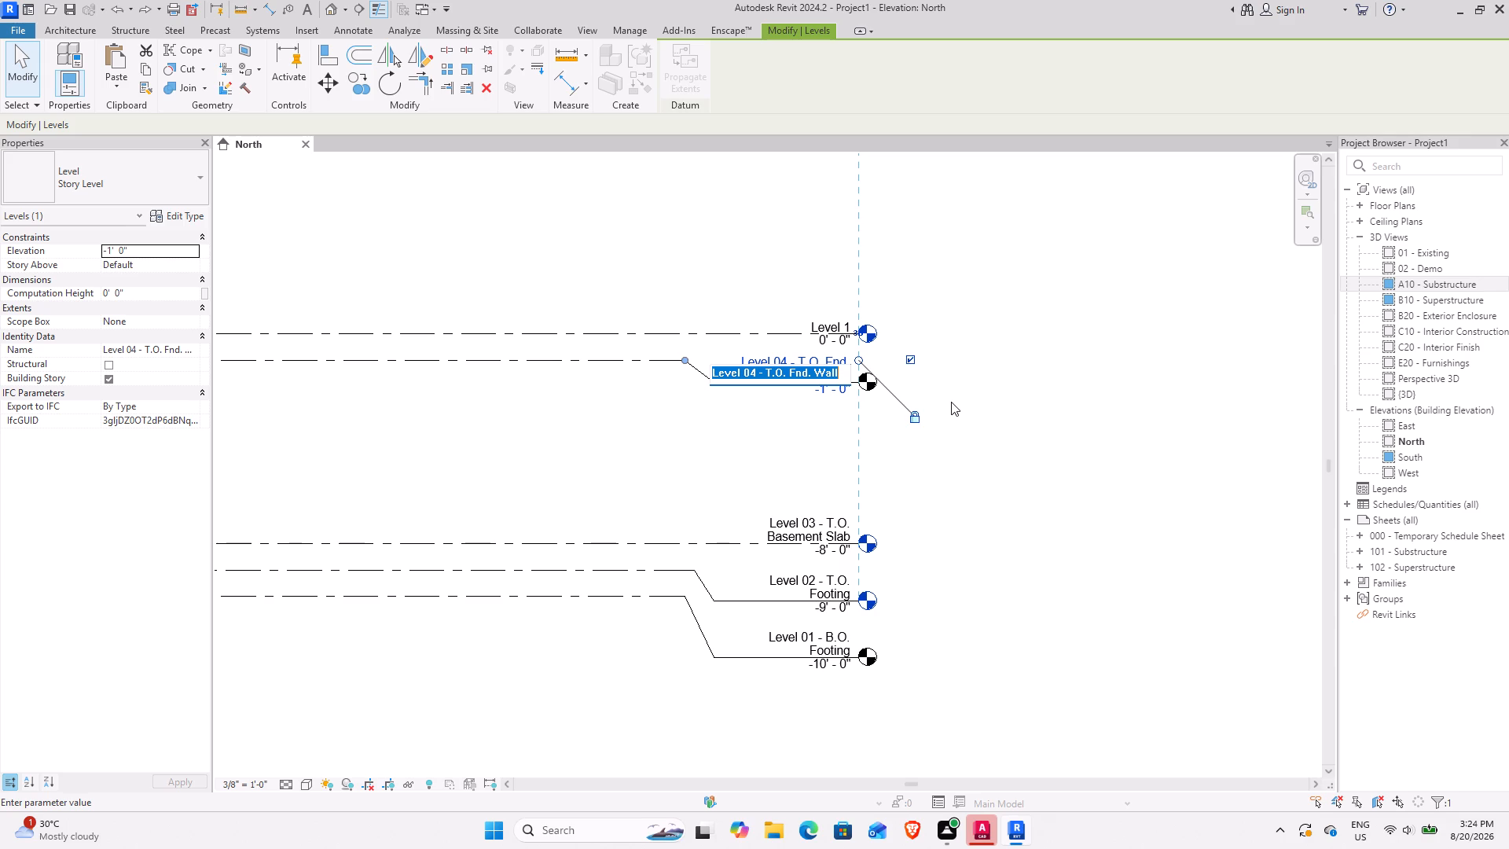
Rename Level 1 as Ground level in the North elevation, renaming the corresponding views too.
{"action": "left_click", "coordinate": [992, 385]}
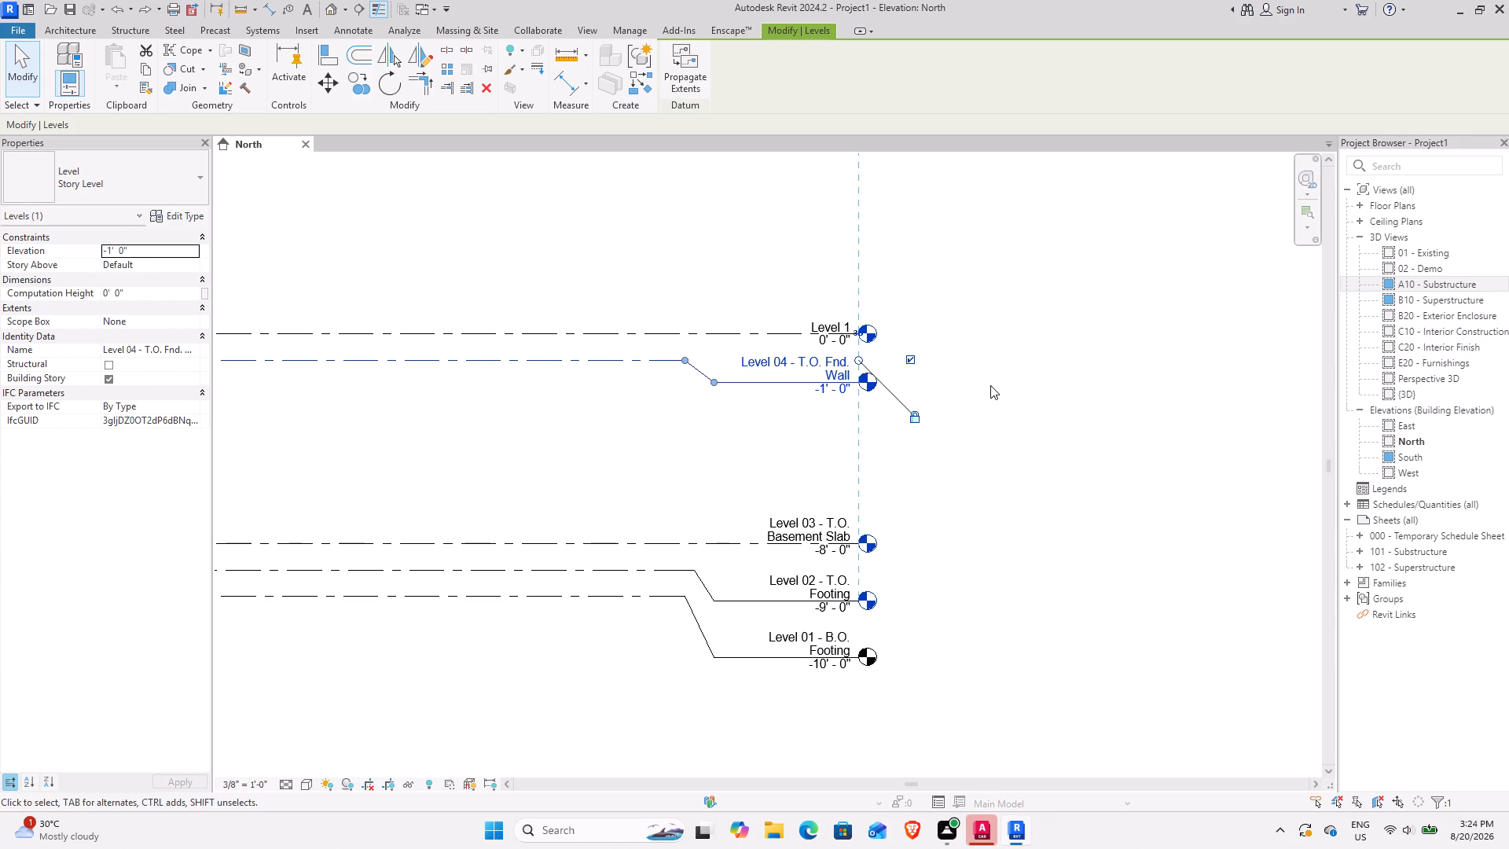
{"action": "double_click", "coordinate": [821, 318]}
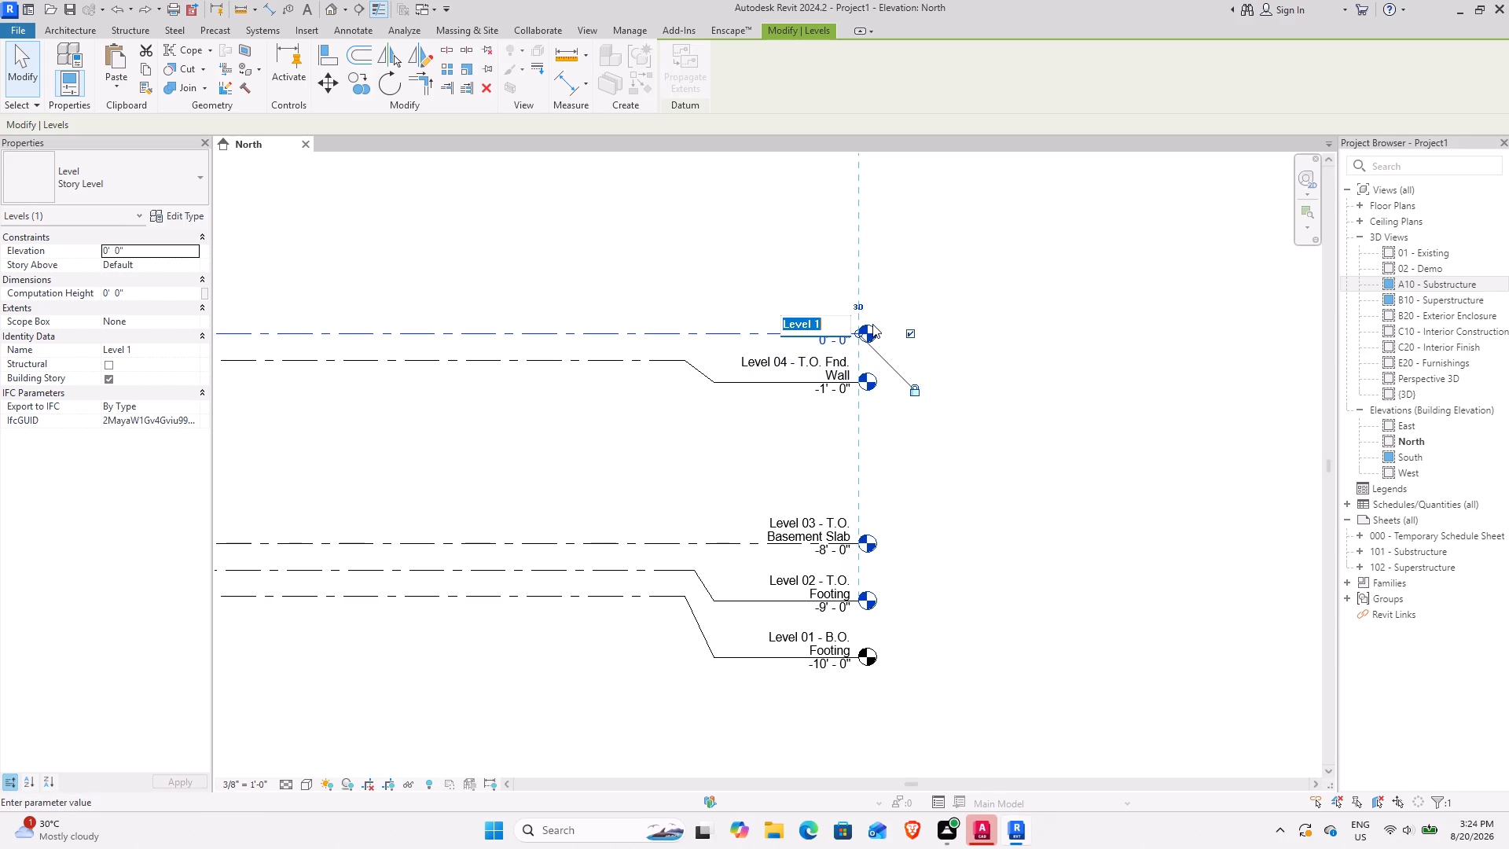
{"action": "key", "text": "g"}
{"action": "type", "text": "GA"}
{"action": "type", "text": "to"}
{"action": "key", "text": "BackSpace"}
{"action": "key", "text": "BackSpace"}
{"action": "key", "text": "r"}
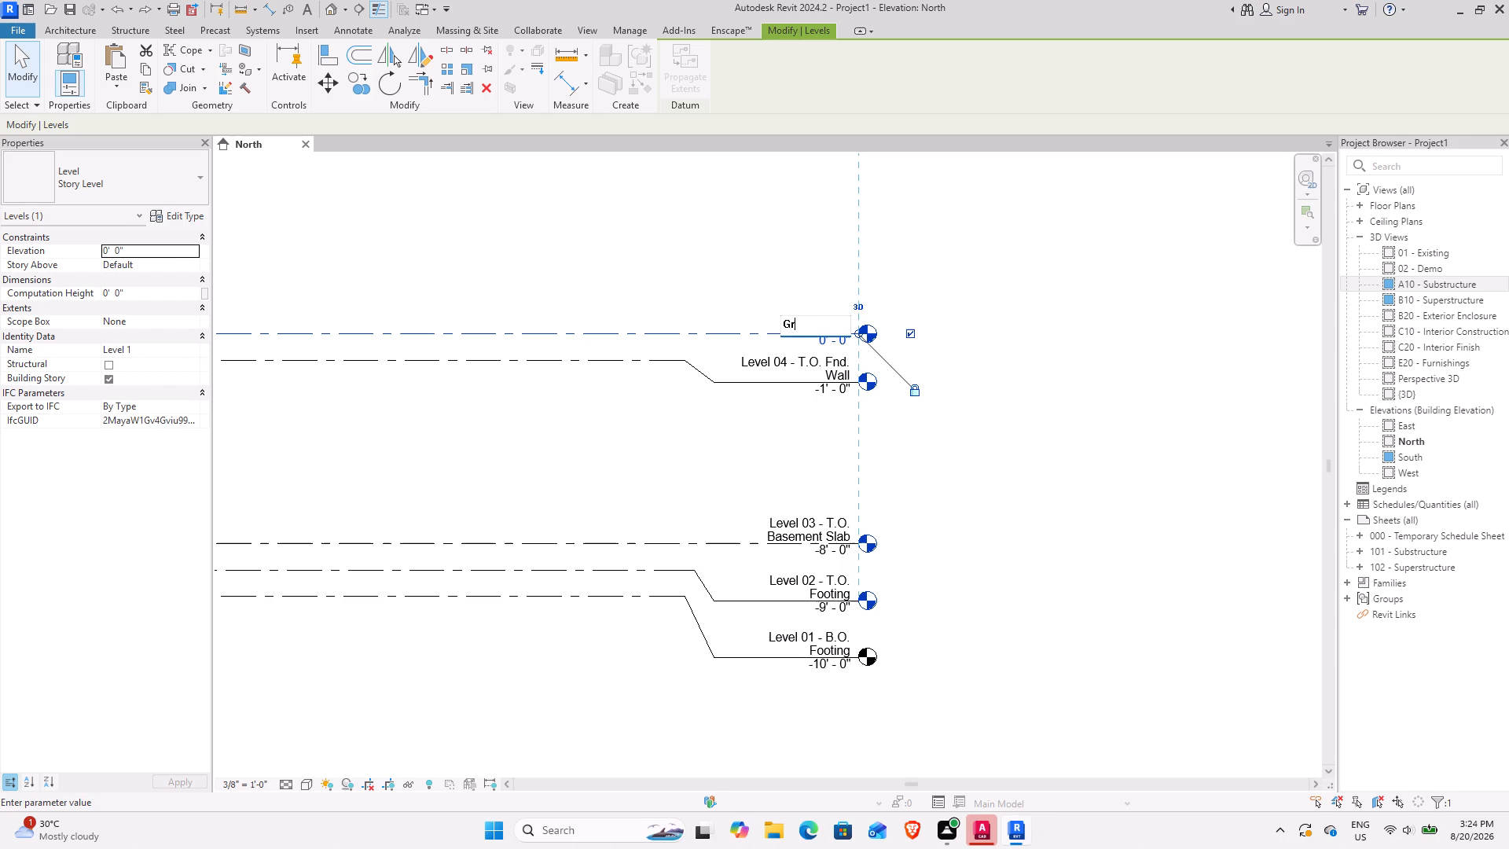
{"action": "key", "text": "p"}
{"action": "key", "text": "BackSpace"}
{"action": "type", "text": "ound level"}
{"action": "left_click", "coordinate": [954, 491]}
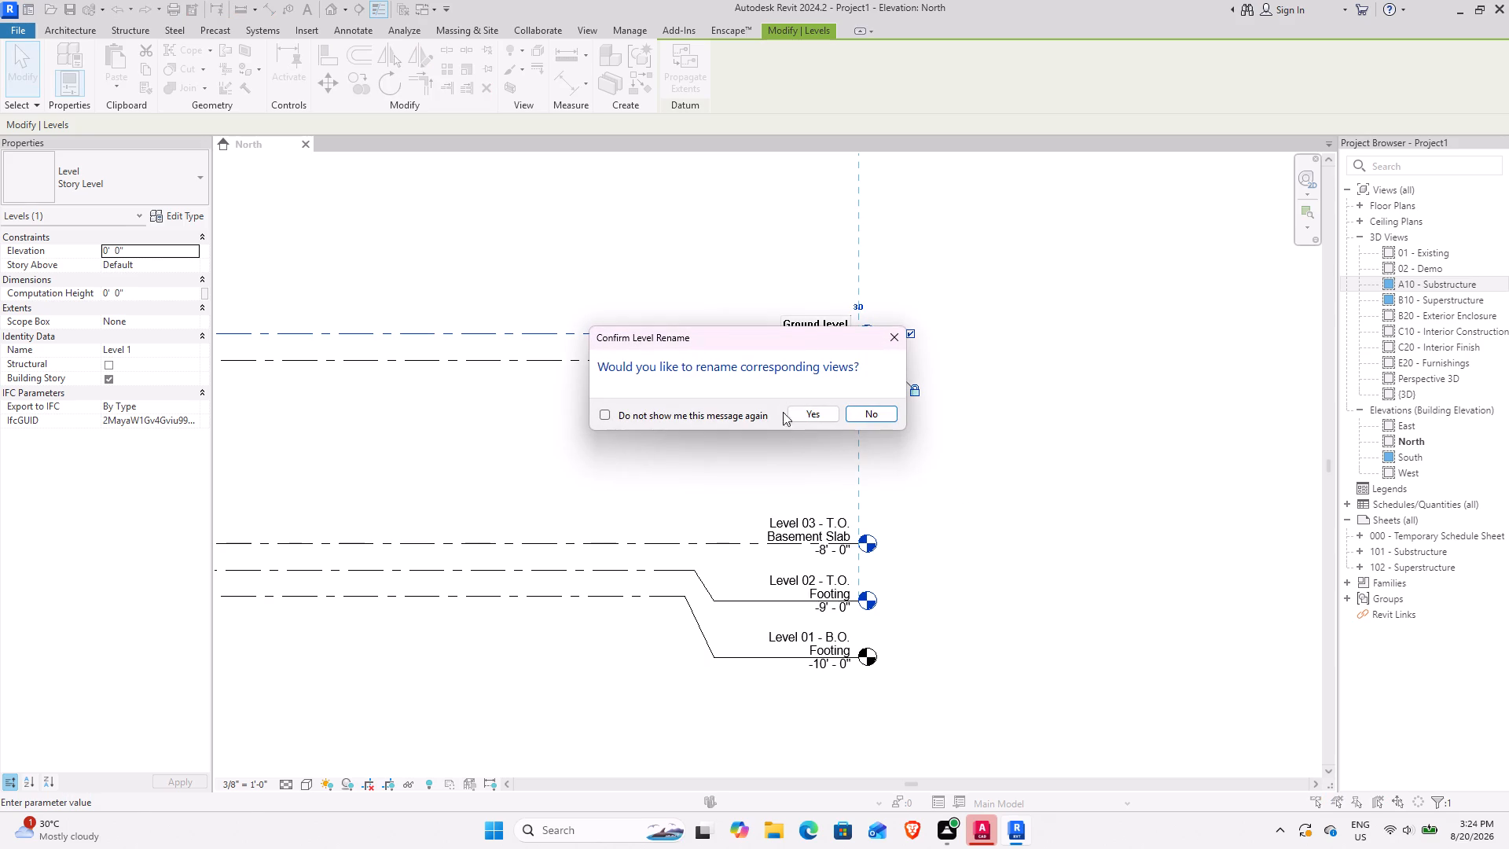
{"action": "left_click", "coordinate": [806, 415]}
Rename the 0' - 0" Ground level as Plinth level, including its corresponding views.
{"action": "middle_click_drag", "start_coordinate": [792, 324], "coordinate": [839, 432]}
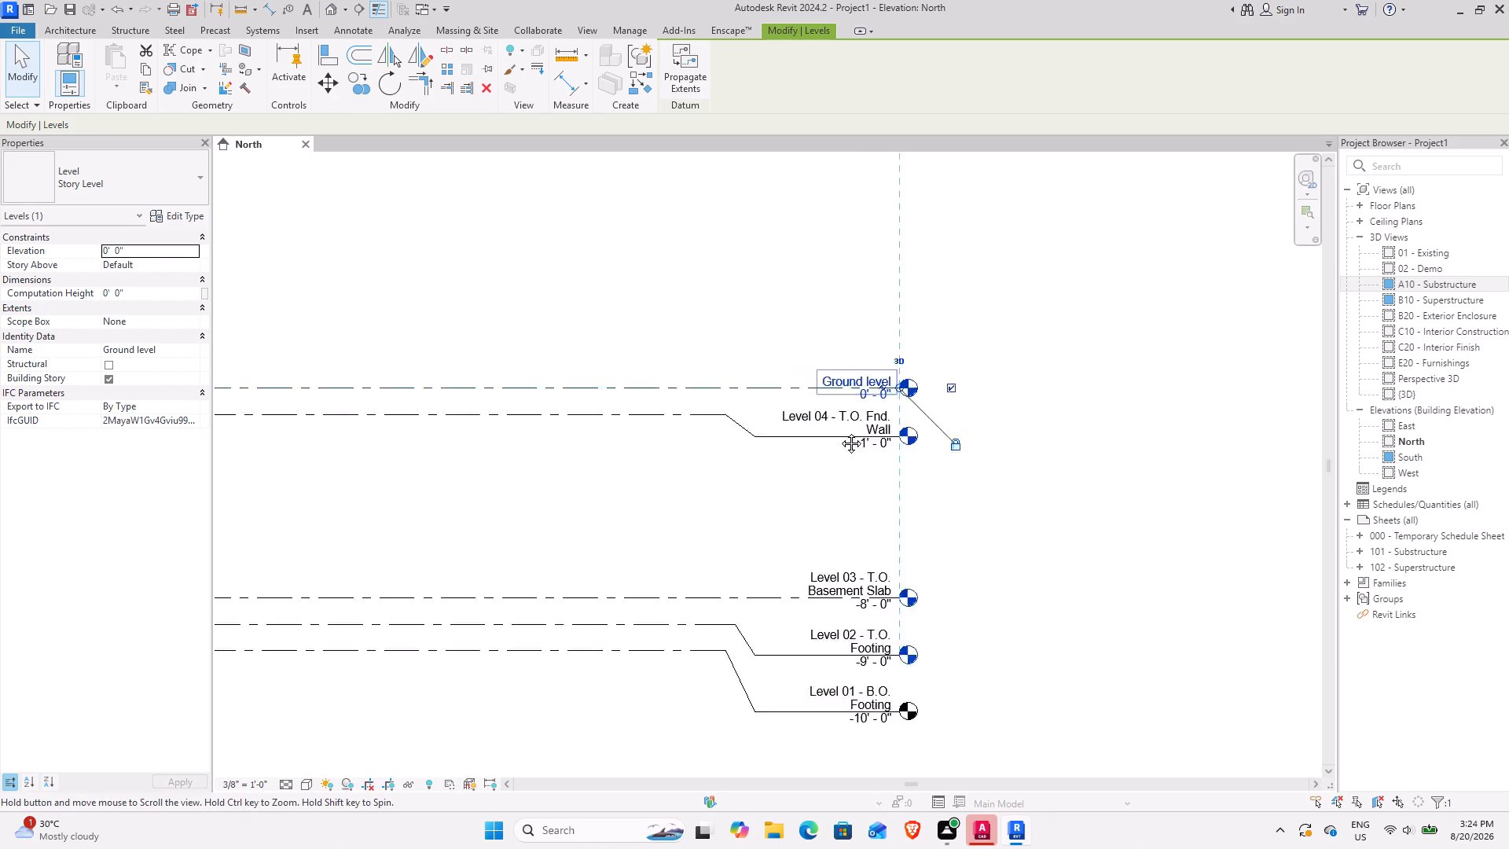
{"action": "middle_click_drag", "start_coordinate": [839, 432], "coordinate": [843, 591]}
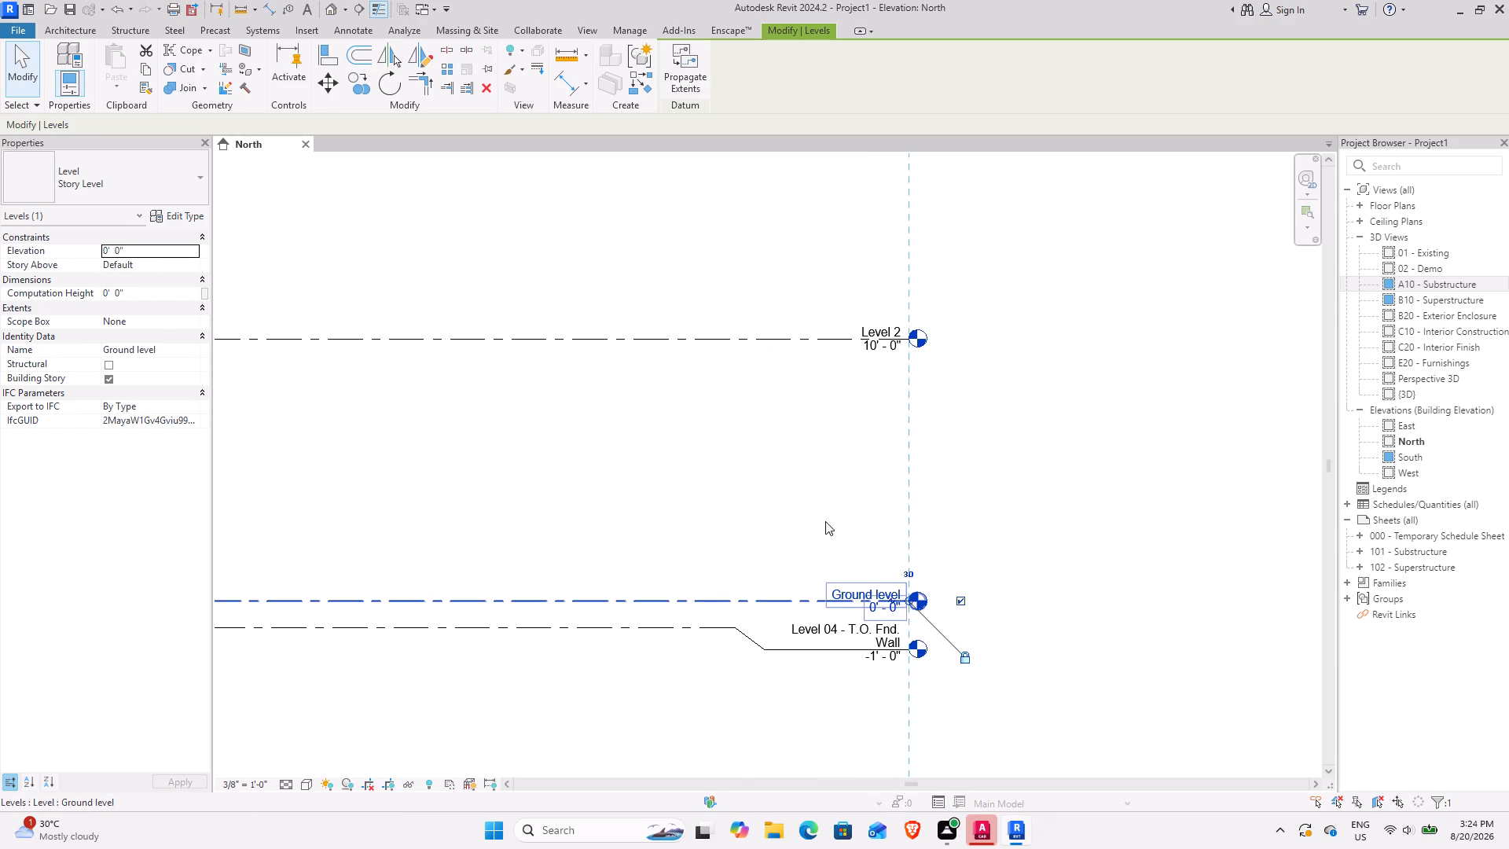
{"action": "scroll", "coordinate": [747, 513], "scroll_direction": "down", "scroll_amount": 2}
{"action": "middle_click_drag", "start_coordinate": [612, 513], "coordinate": [677, 553]}
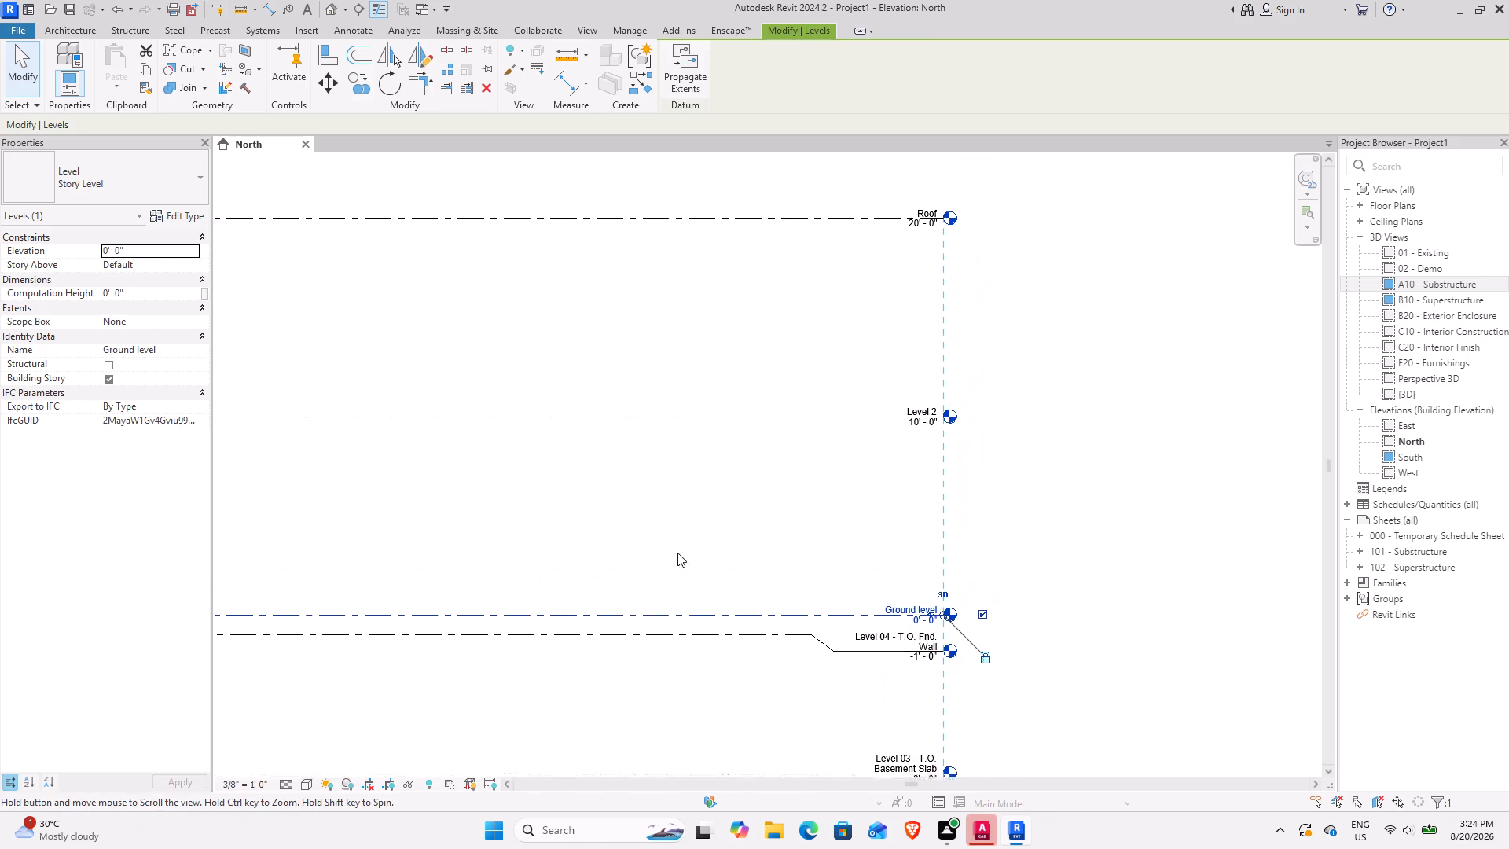
{"action": "middle_click_drag", "start_coordinate": [677, 553], "coordinate": [681, 551]}
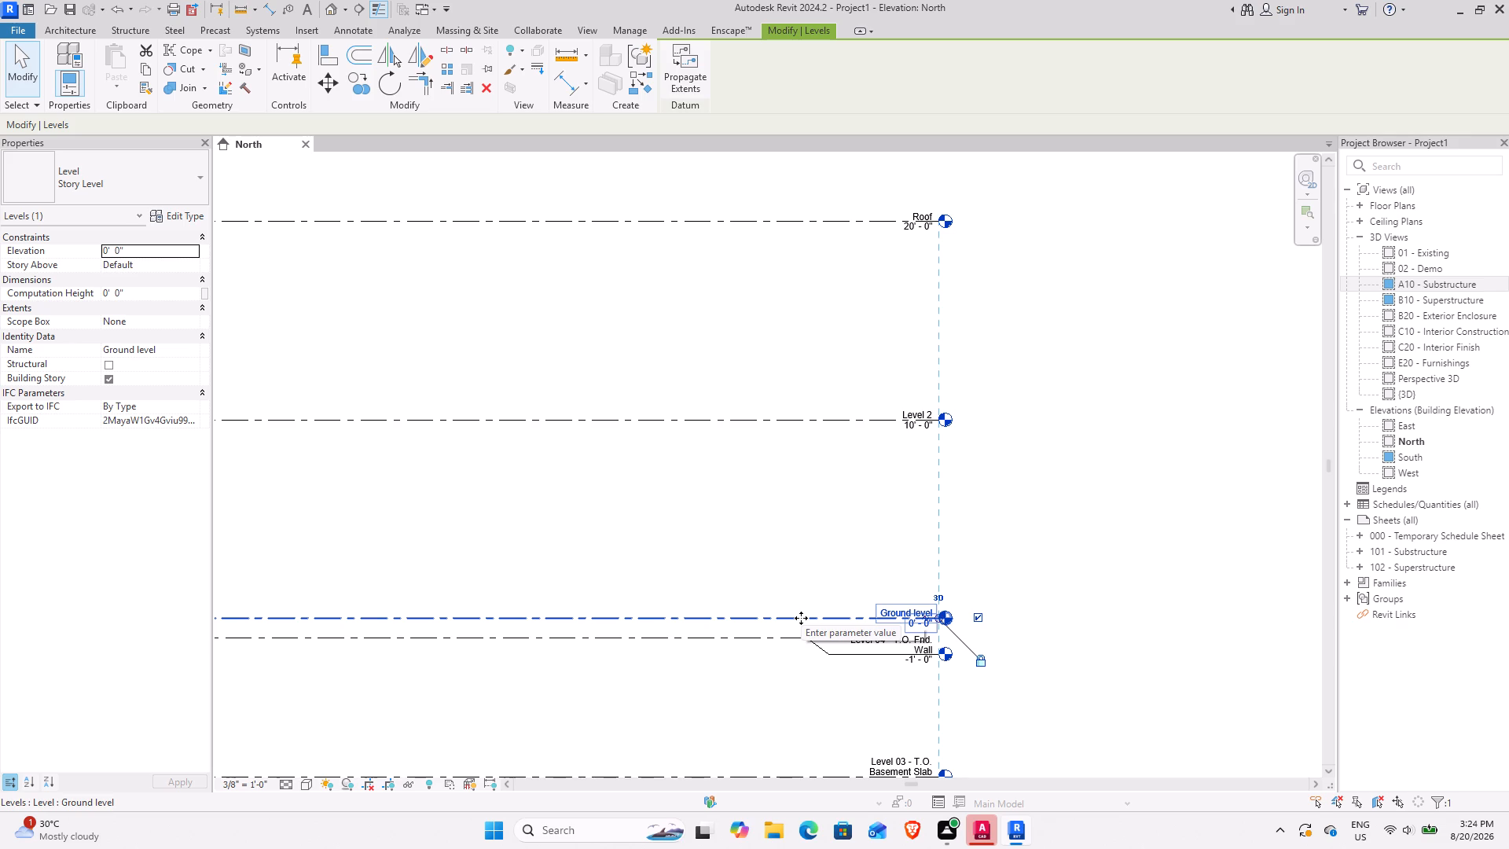
{"action": "middle_click_drag", "start_coordinate": [1105, 708], "coordinate": [979, 635]}
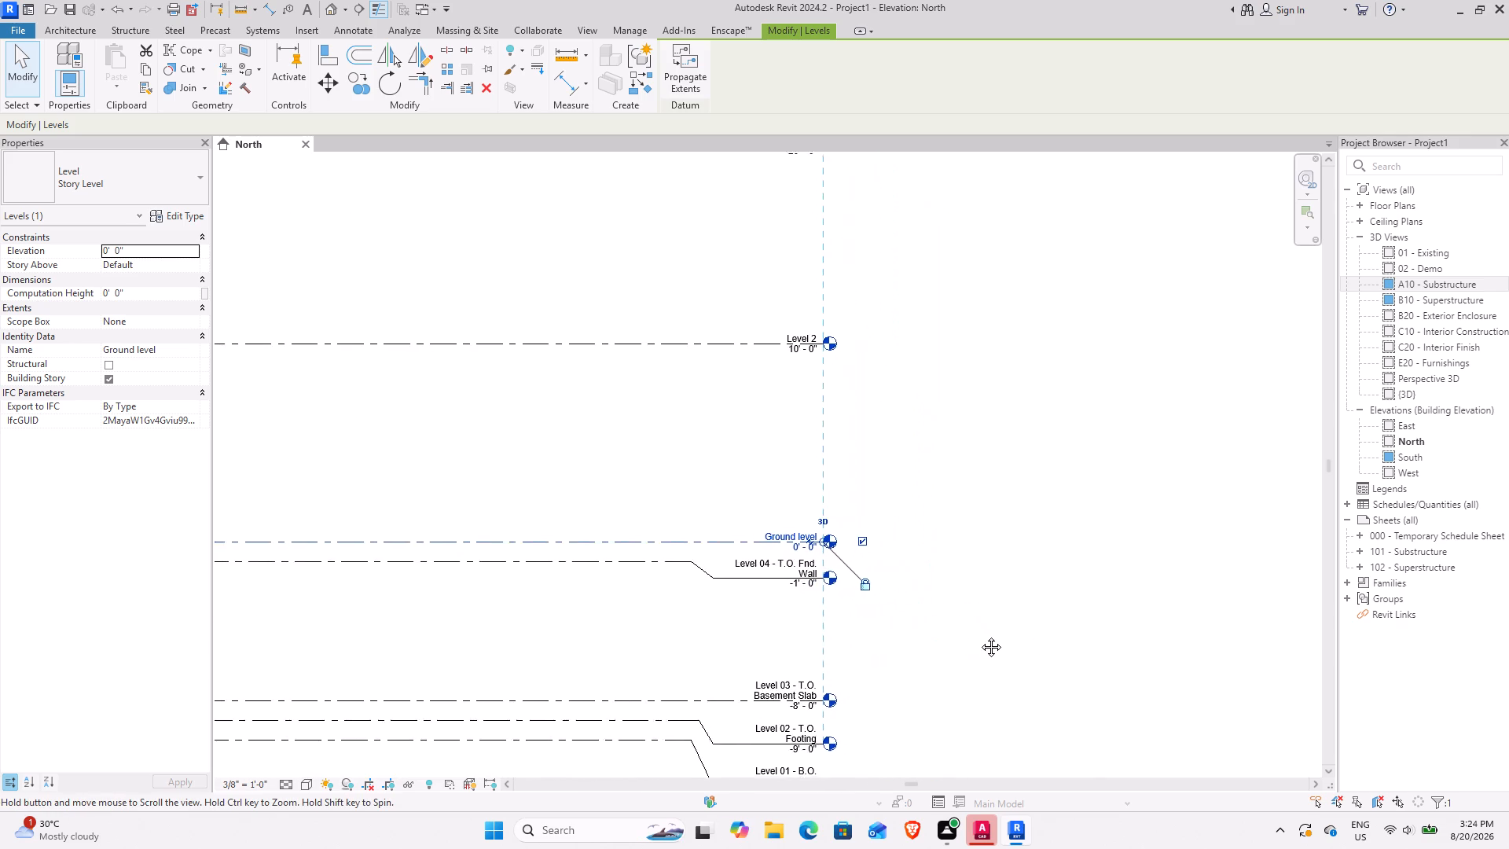
{"action": "middle_click_drag", "start_coordinate": [979, 635], "coordinate": [954, 661]}
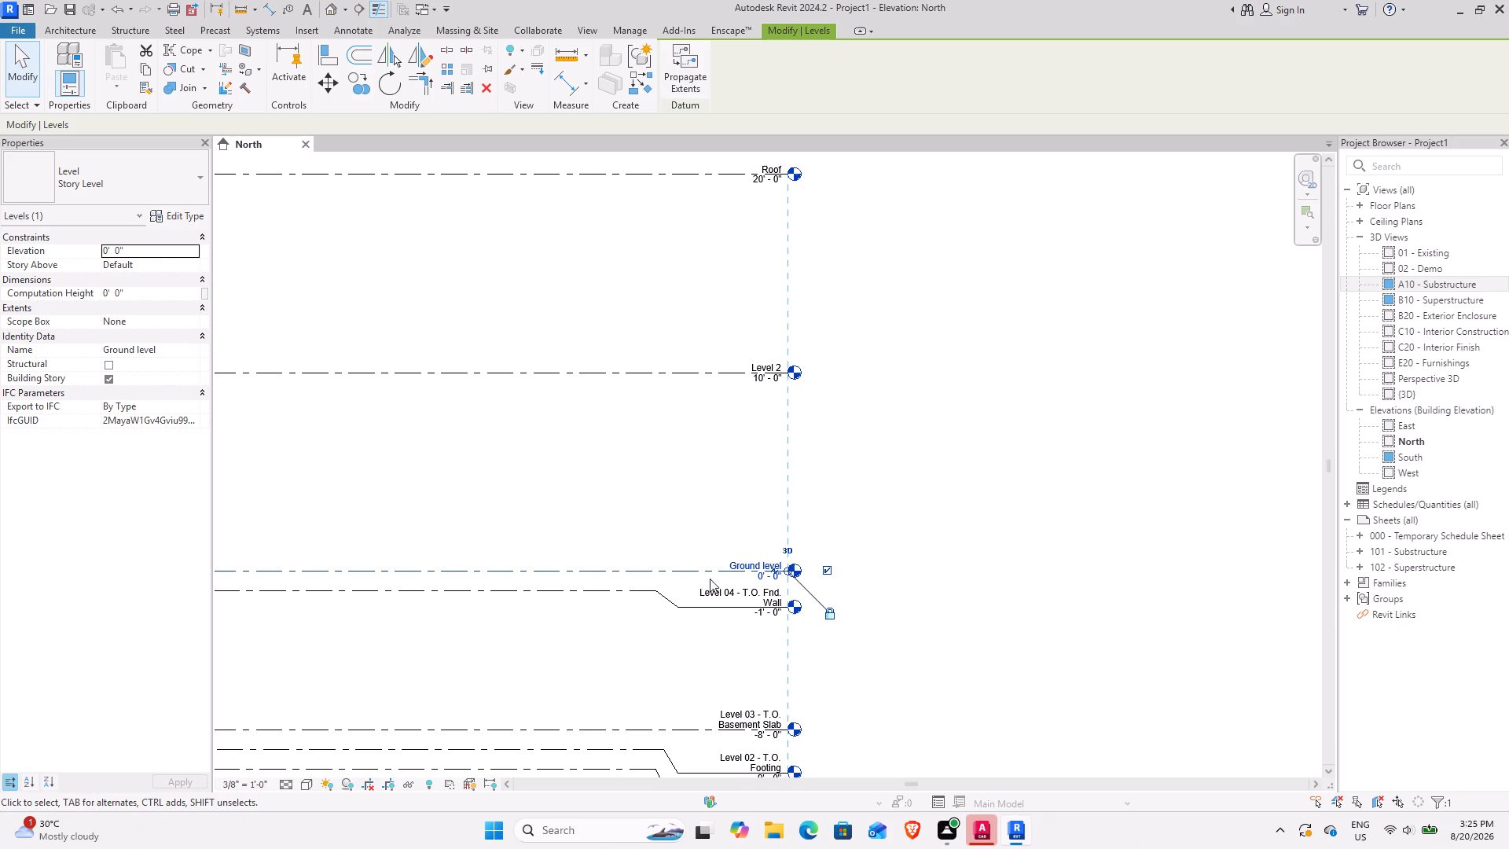
{"action": "left_click", "coordinate": [751, 560]}
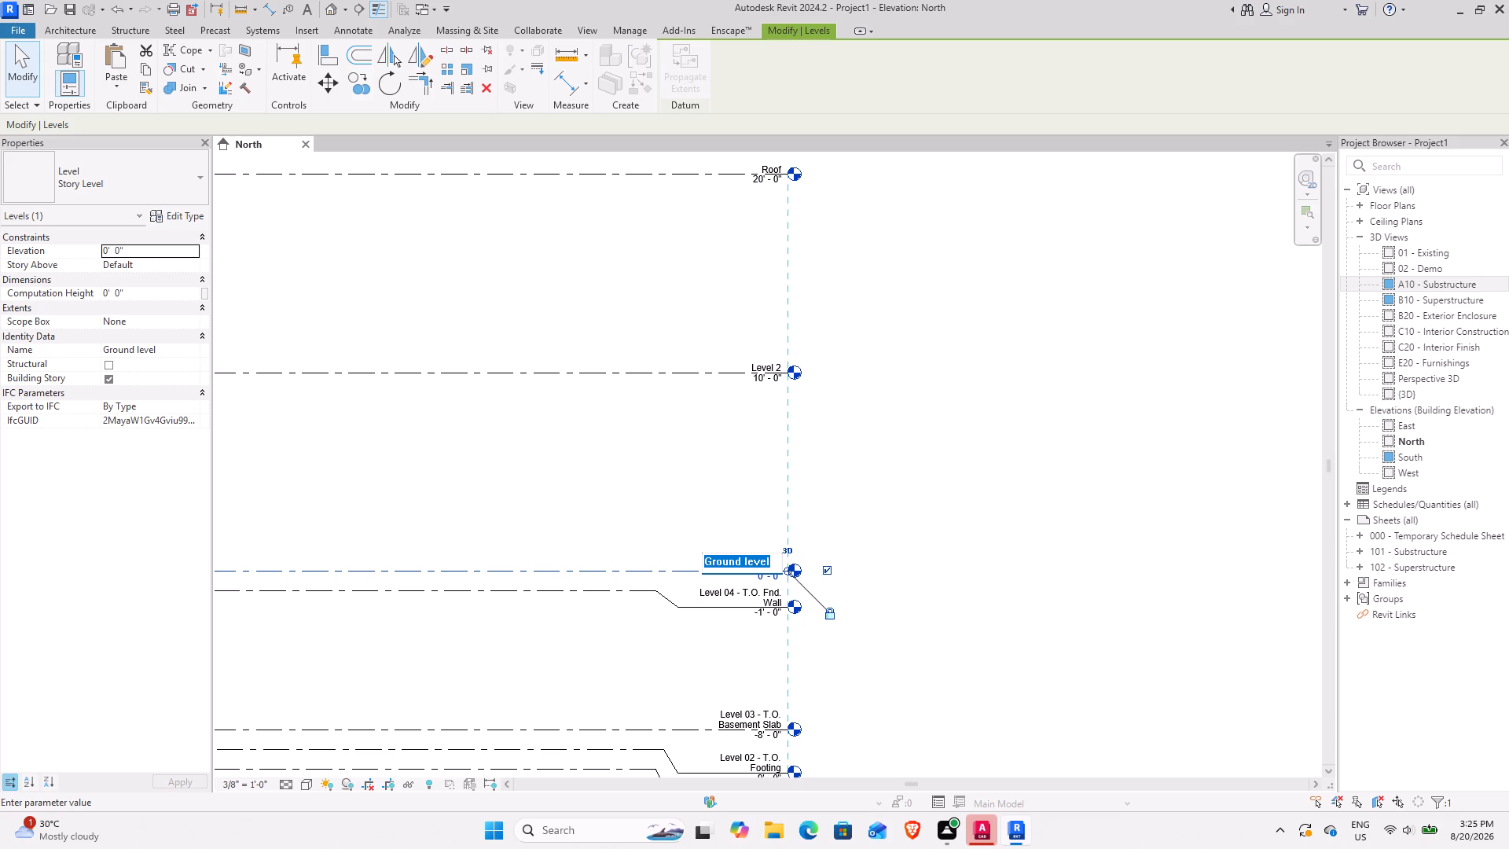
{"action": "left_click", "coordinate": [740, 564]}
{"action": "key", "text": "BackSpace"}
{"action": "key", "text": "BackSpace"}
{"action": "key", "text": "BackSpace"}
{"action": "key", "text": "BackSpace"}
{"action": "key", "text": "BackSpace"}
{"action": "key", "text": "BackSpace"}
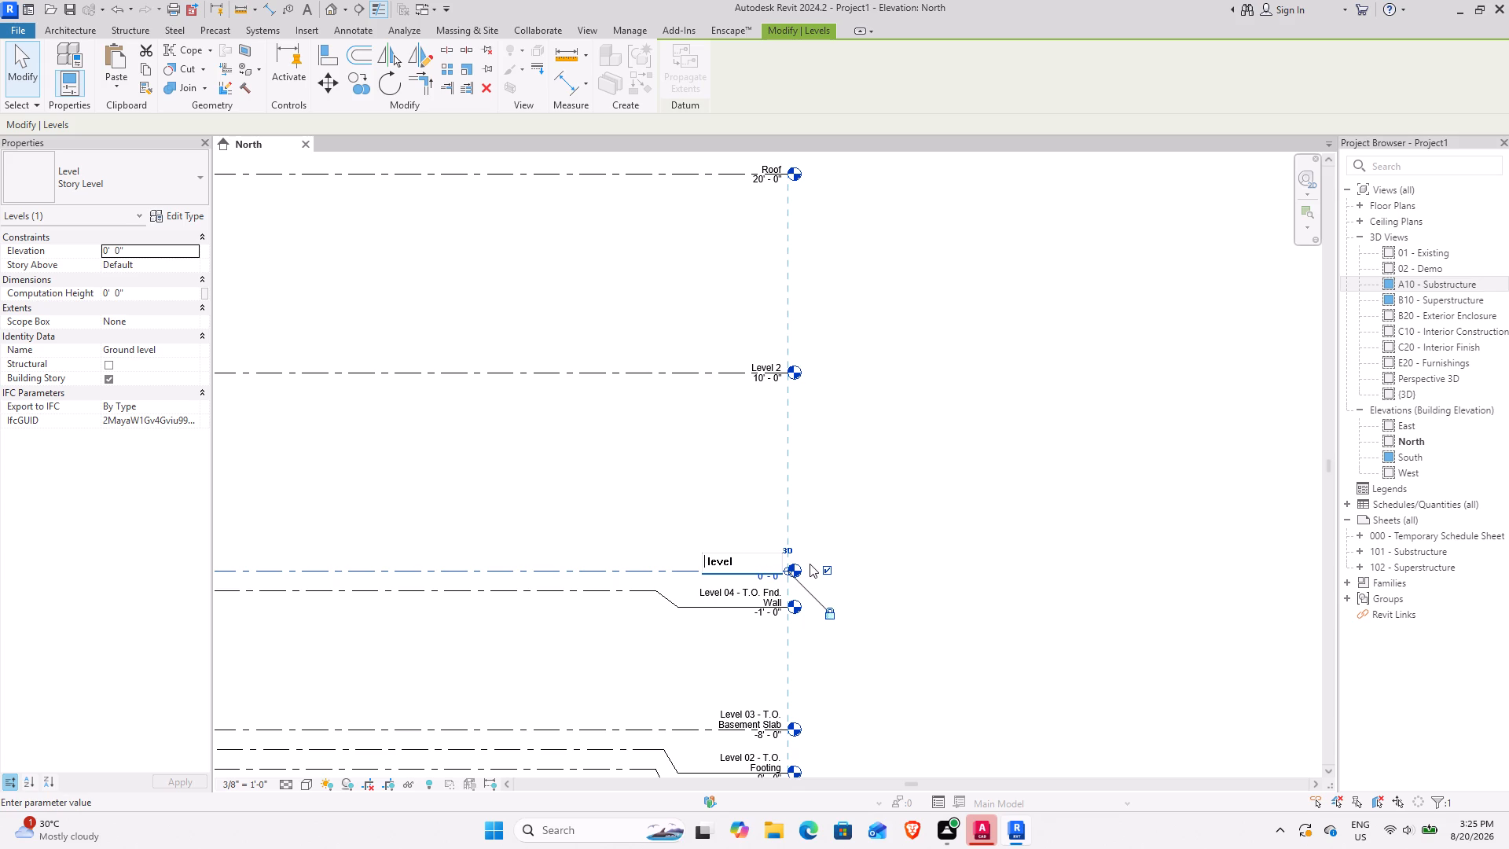
{"action": "key", "text": "p"}
{"action": "left_click", "coordinate": [911, 590]}
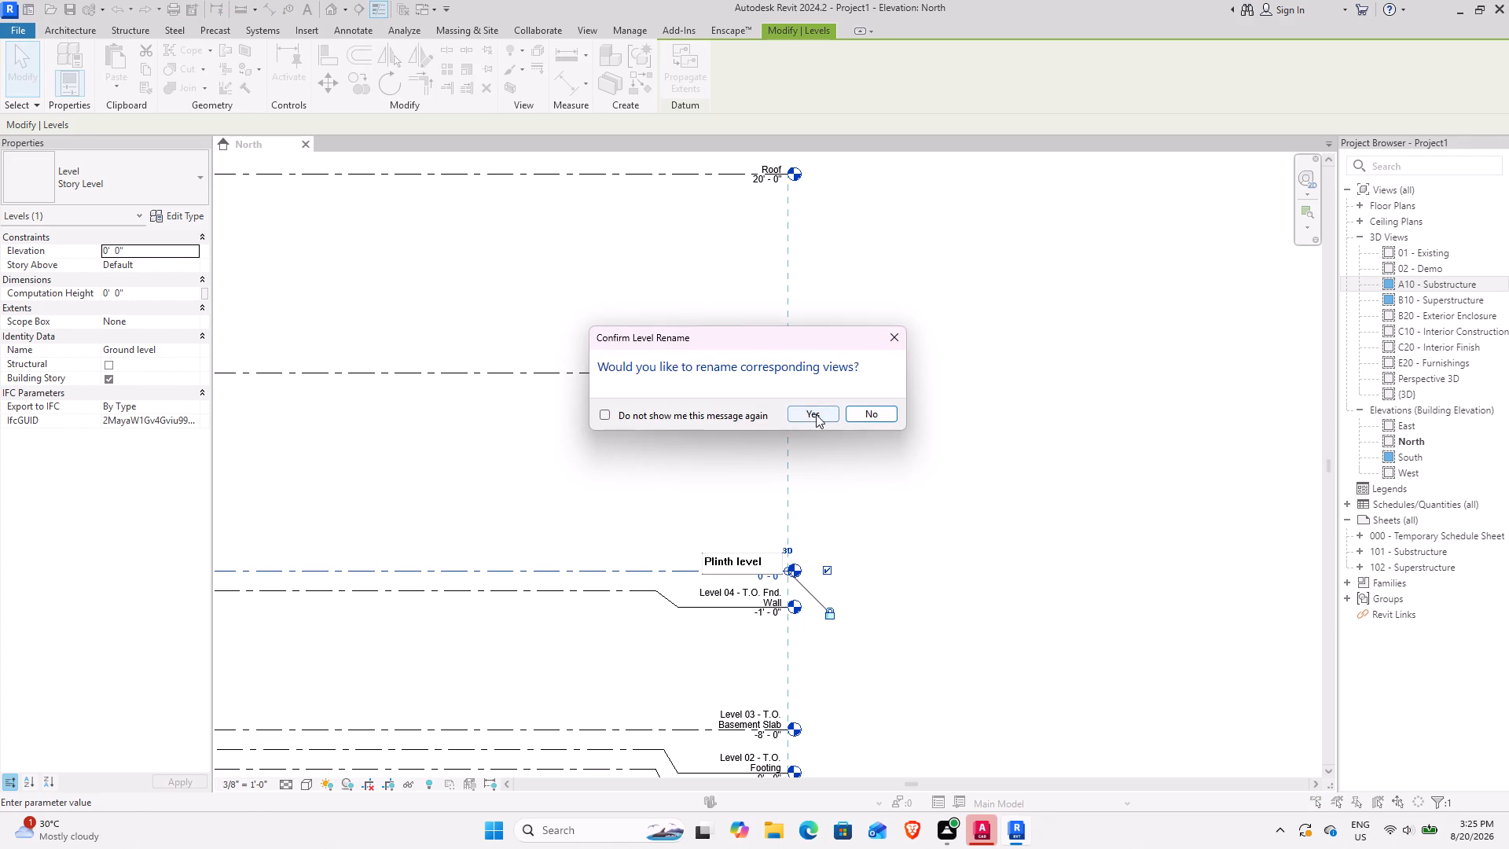
{"action": "left_click", "coordinate": [816, 414]}
Rename Level 04 - T.O. Fnd. Wall as "open ara", including its corresponding views.
{"action": "left_click", "coordinate": [729, 586]}
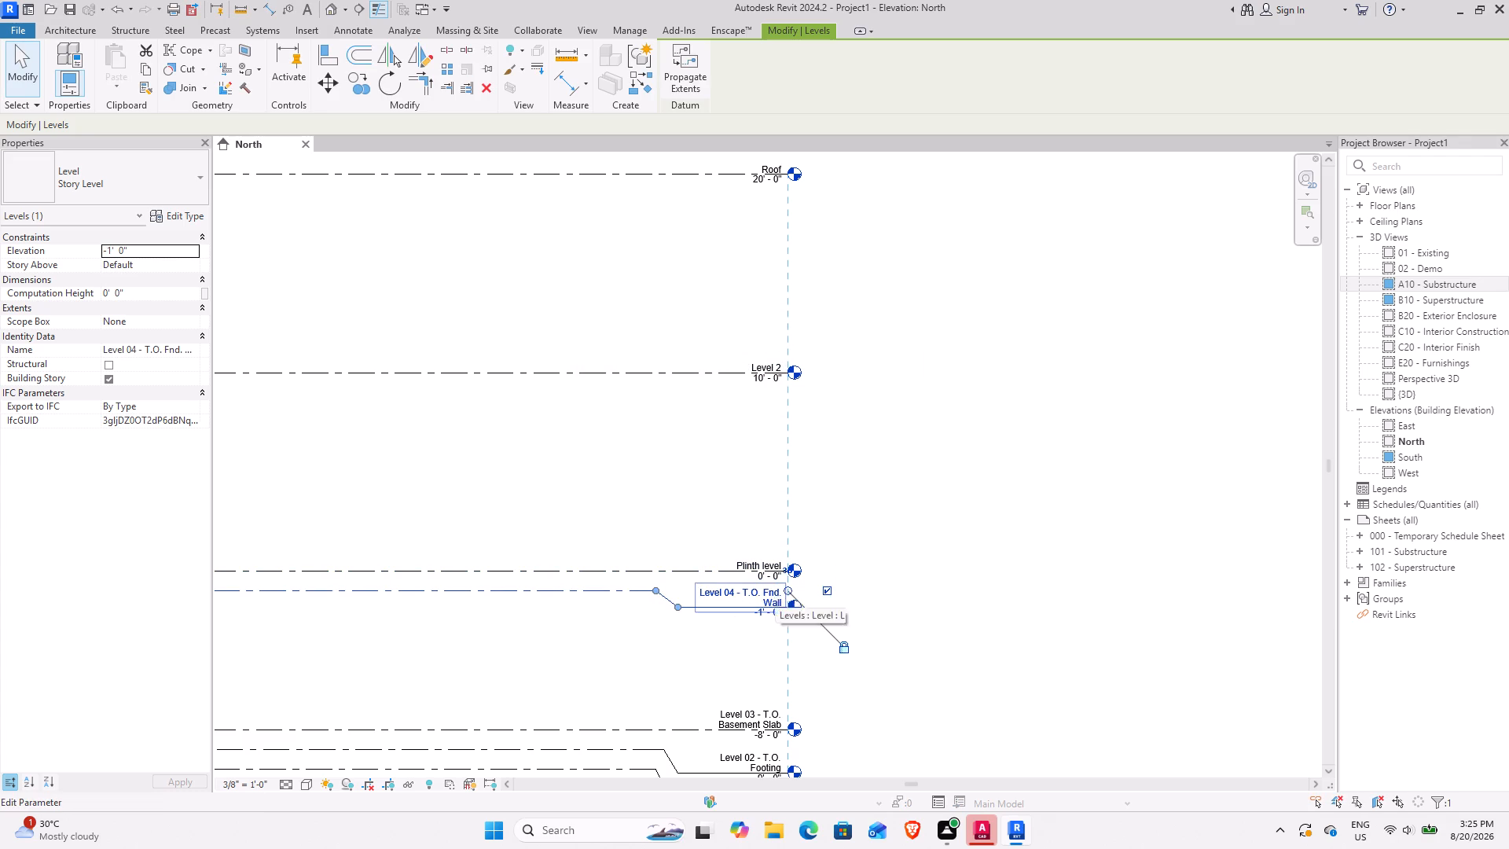
{"action": "left_click", "coordinate": [775, 594]}
{"action": "key", "text": "BackSpace"}
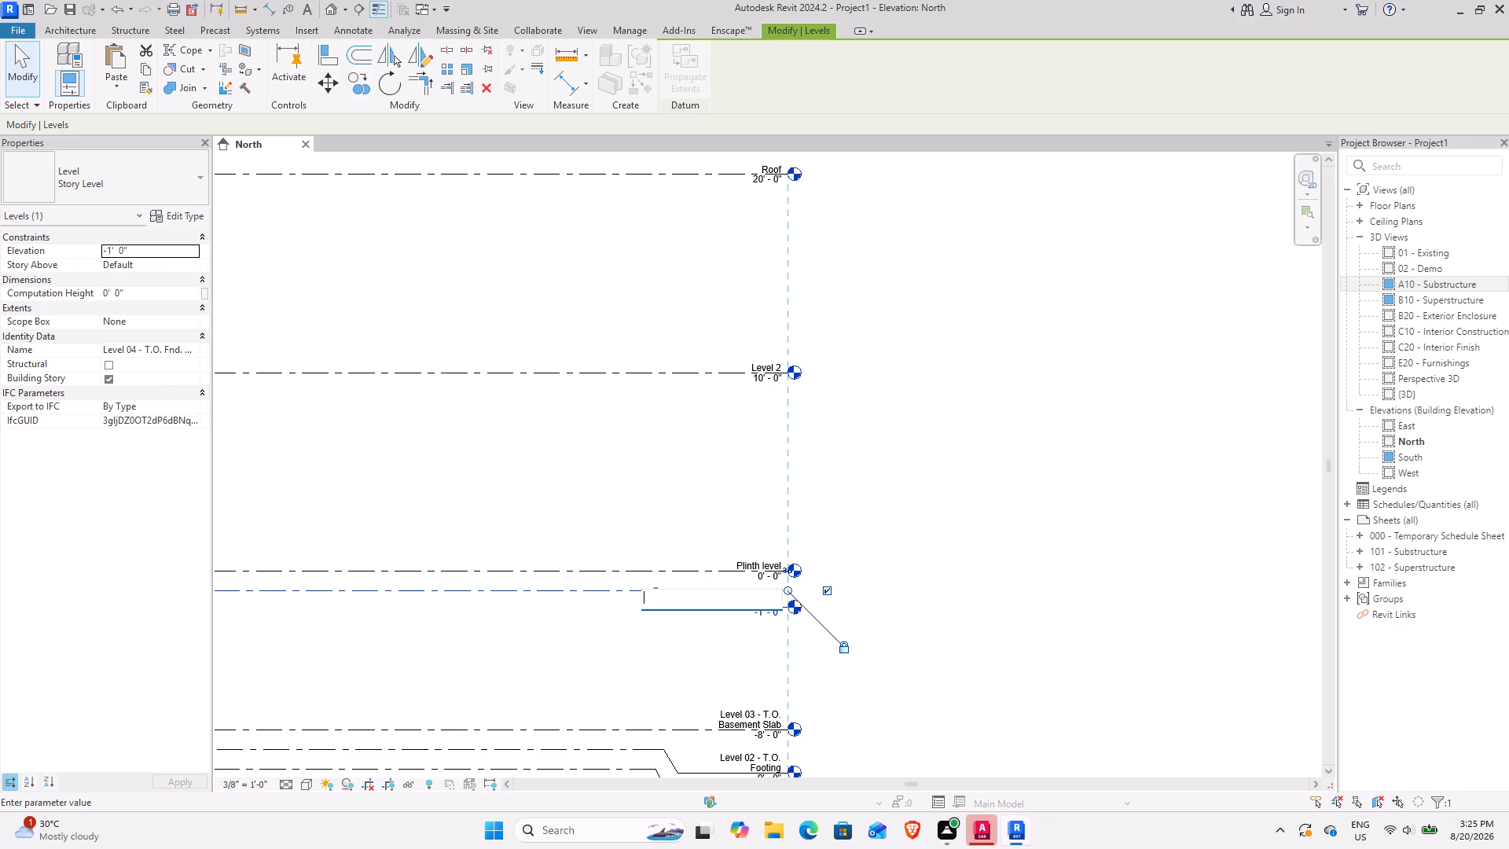
{"action": "key", "text": "o"}
{"action": "key", "text": "p"}
{"action": "type", "text": "en ara"}
{"action": "left_click", "coordinate": [971, 698]}
{"action": "left_click", "coordinate": [815, 410]}
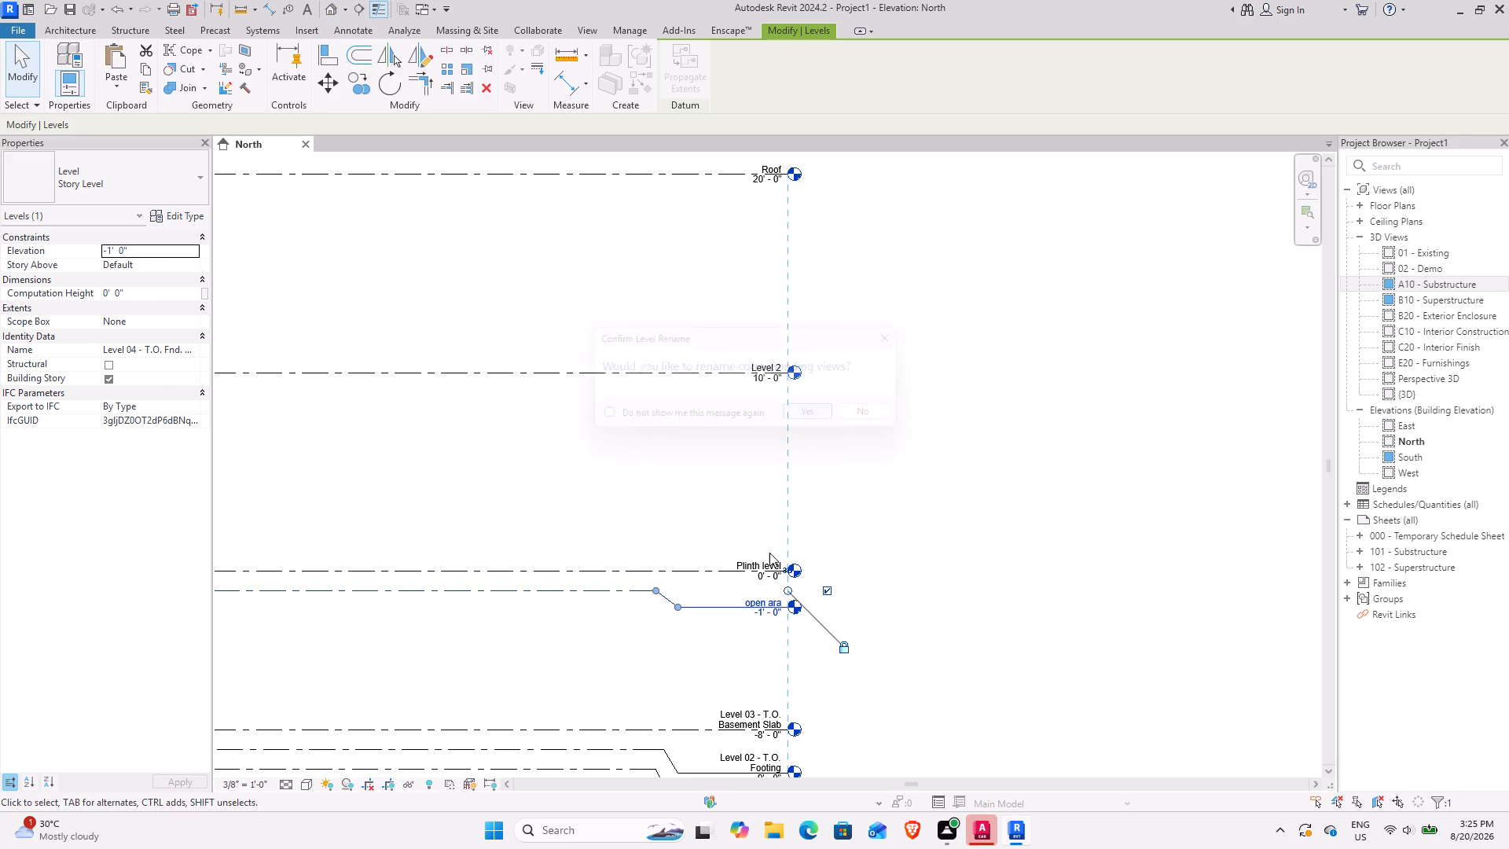
Set the elevation of the open ara level to -6' 0".
{"action": "left_click", "coordinate": [758, 612]}
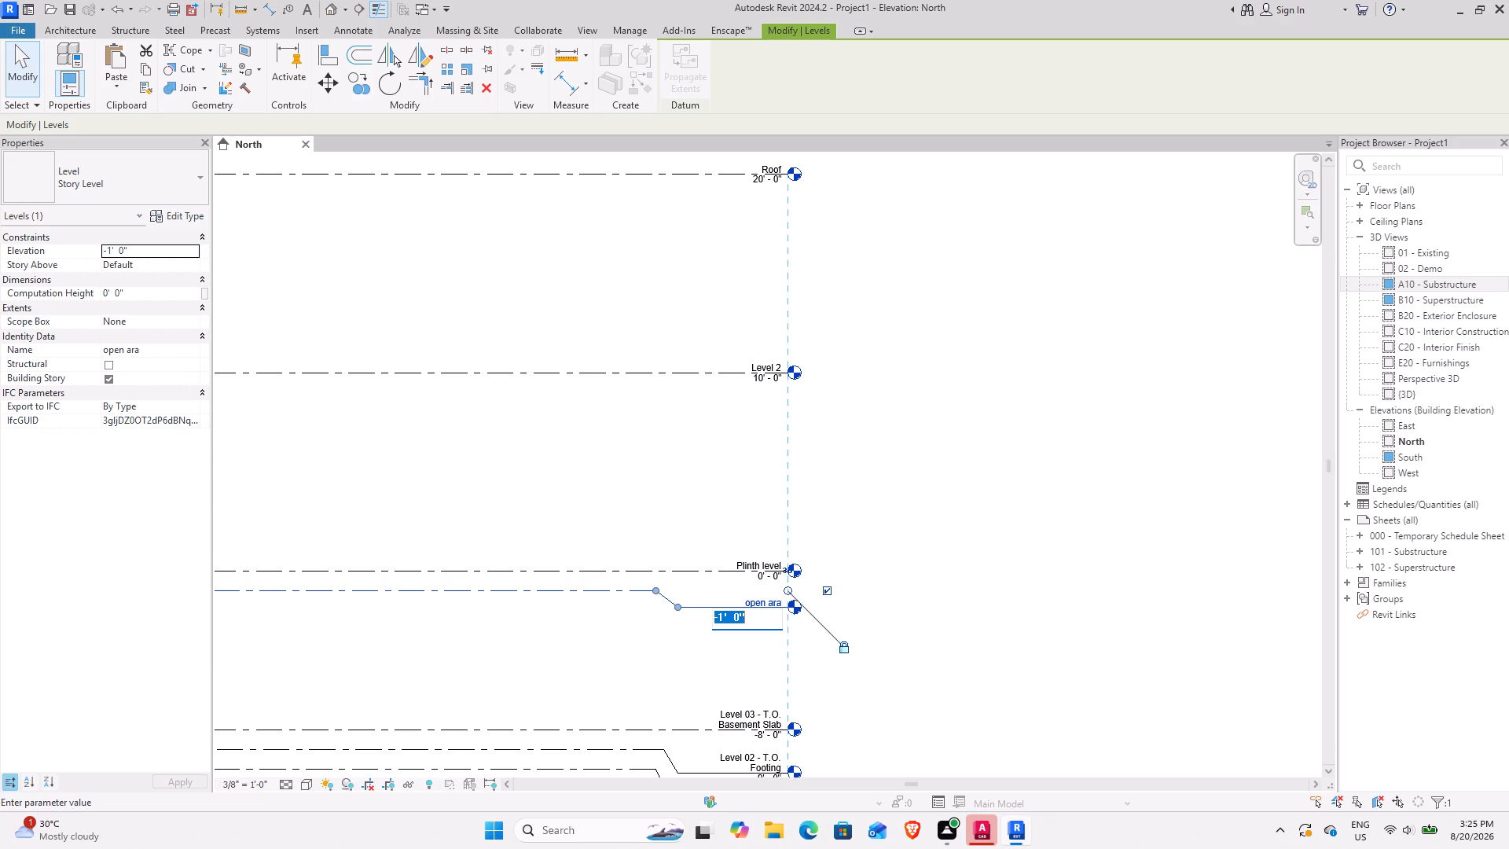
{"action": "key", "text": "minus"}
{"action": "key", "text": "6"}
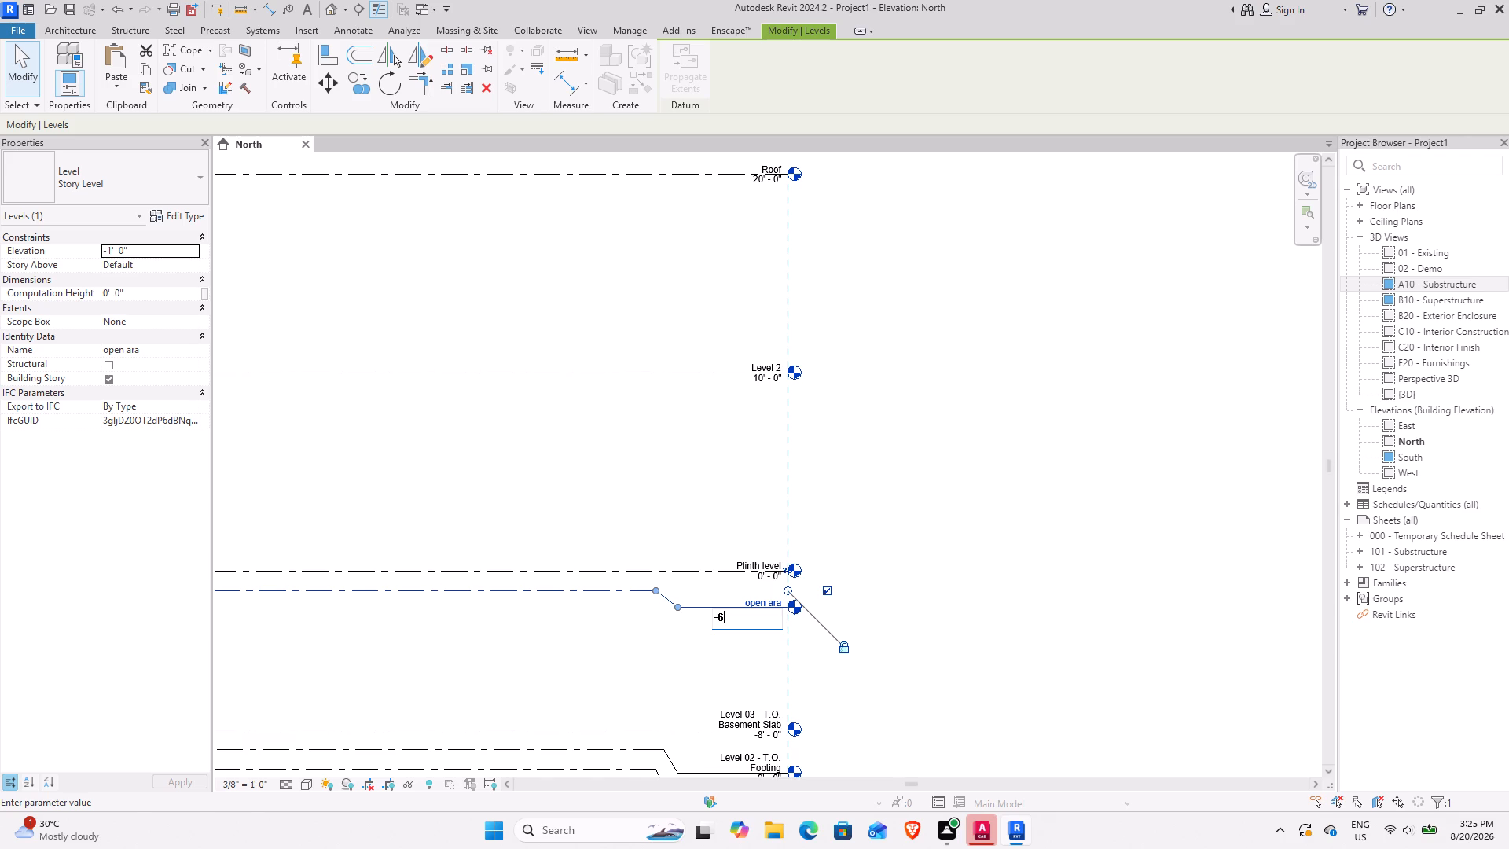
{"action": "key", "text": "Return"}
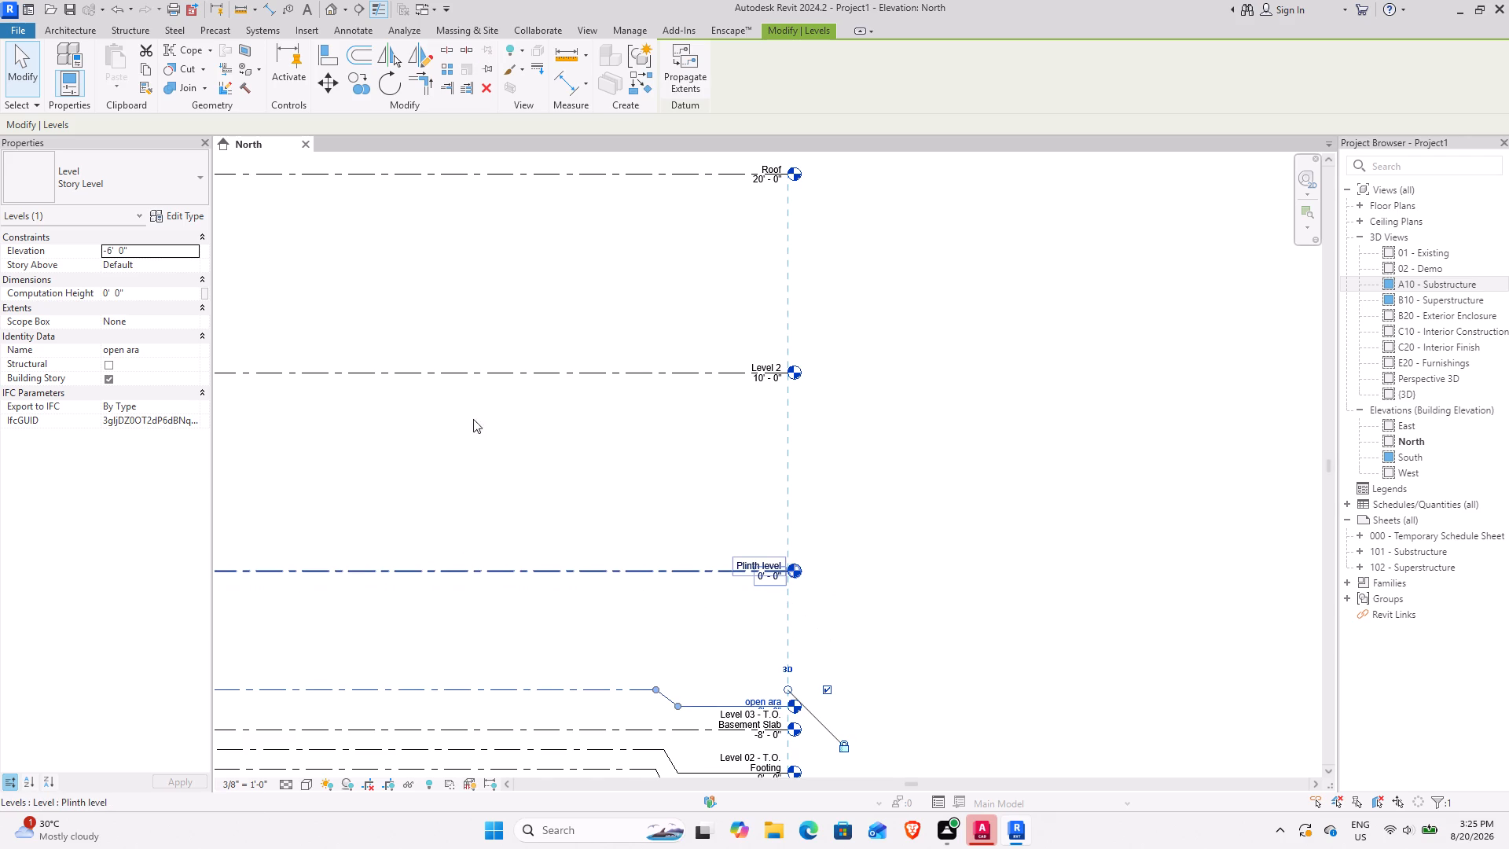
Set the project's Distance unit format to inches with 1 decimal place.
{"action": "type", "text": "un"}
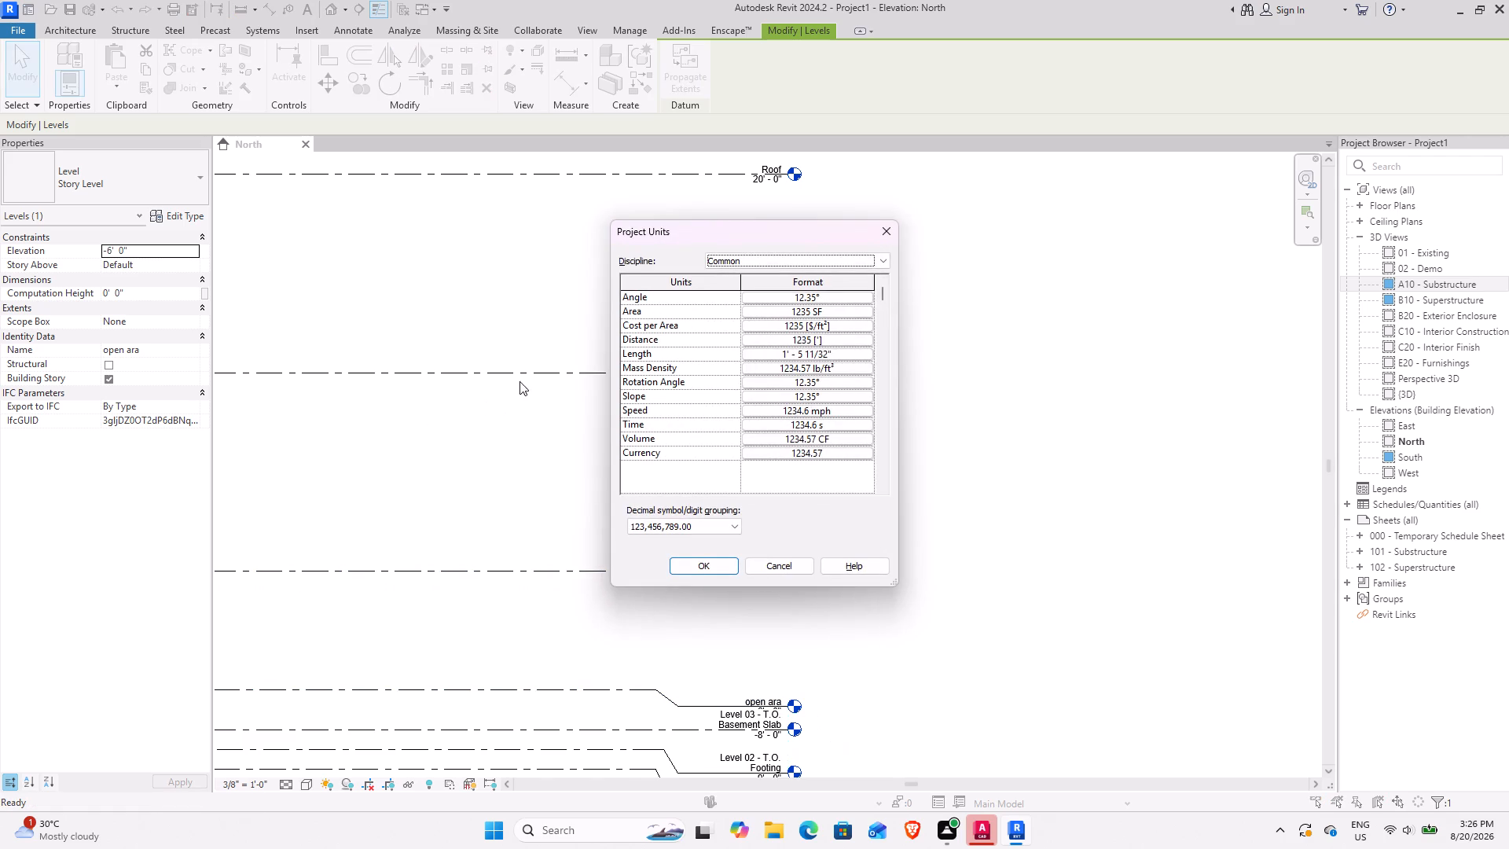
{"action": "left_click", "coordinate": [841, 342]}
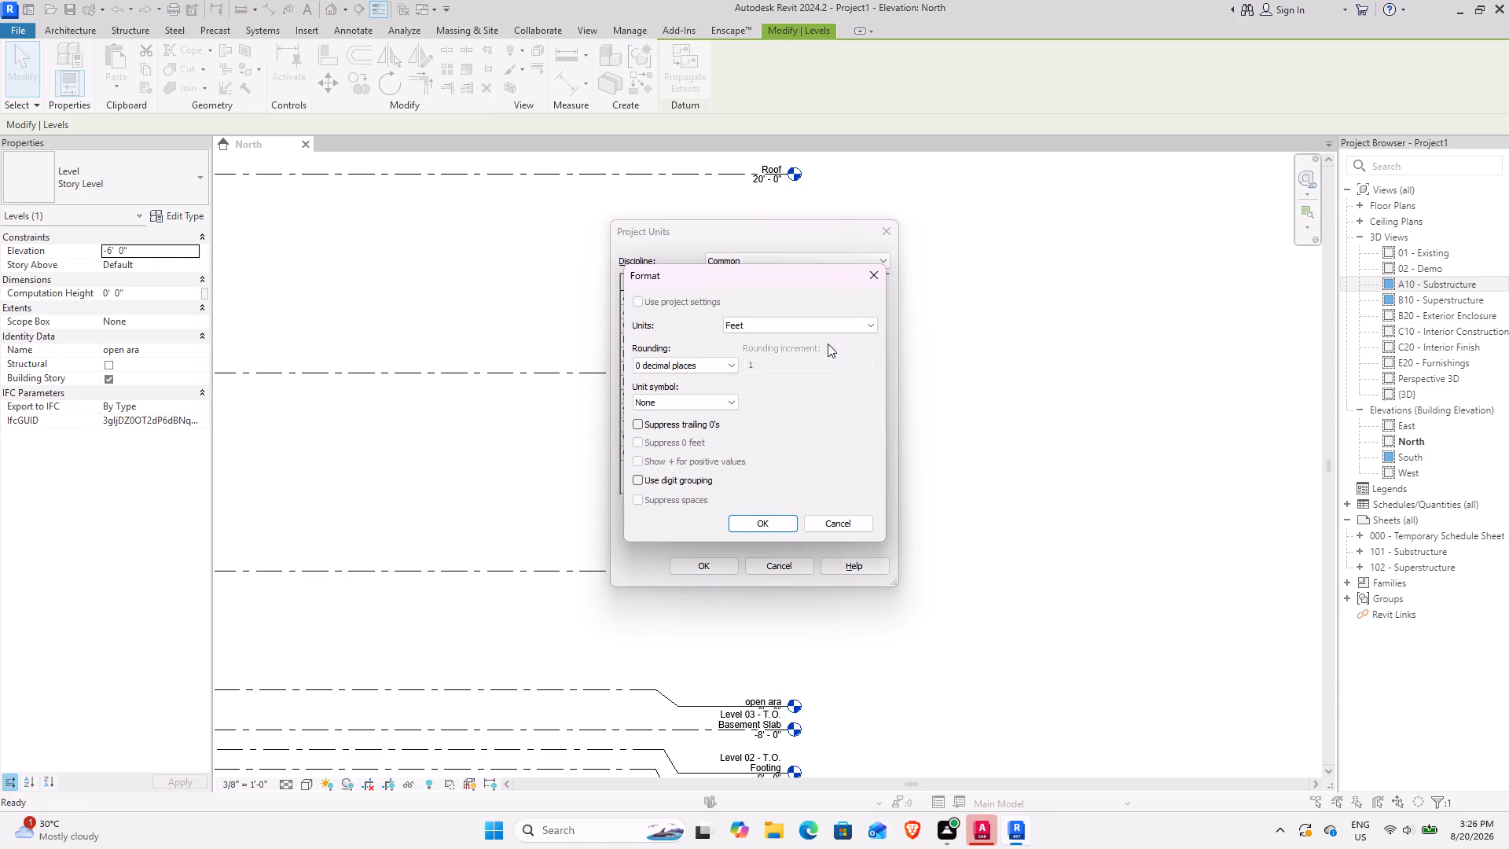
{"action": "left_click", "coordinate": [791, 318]}
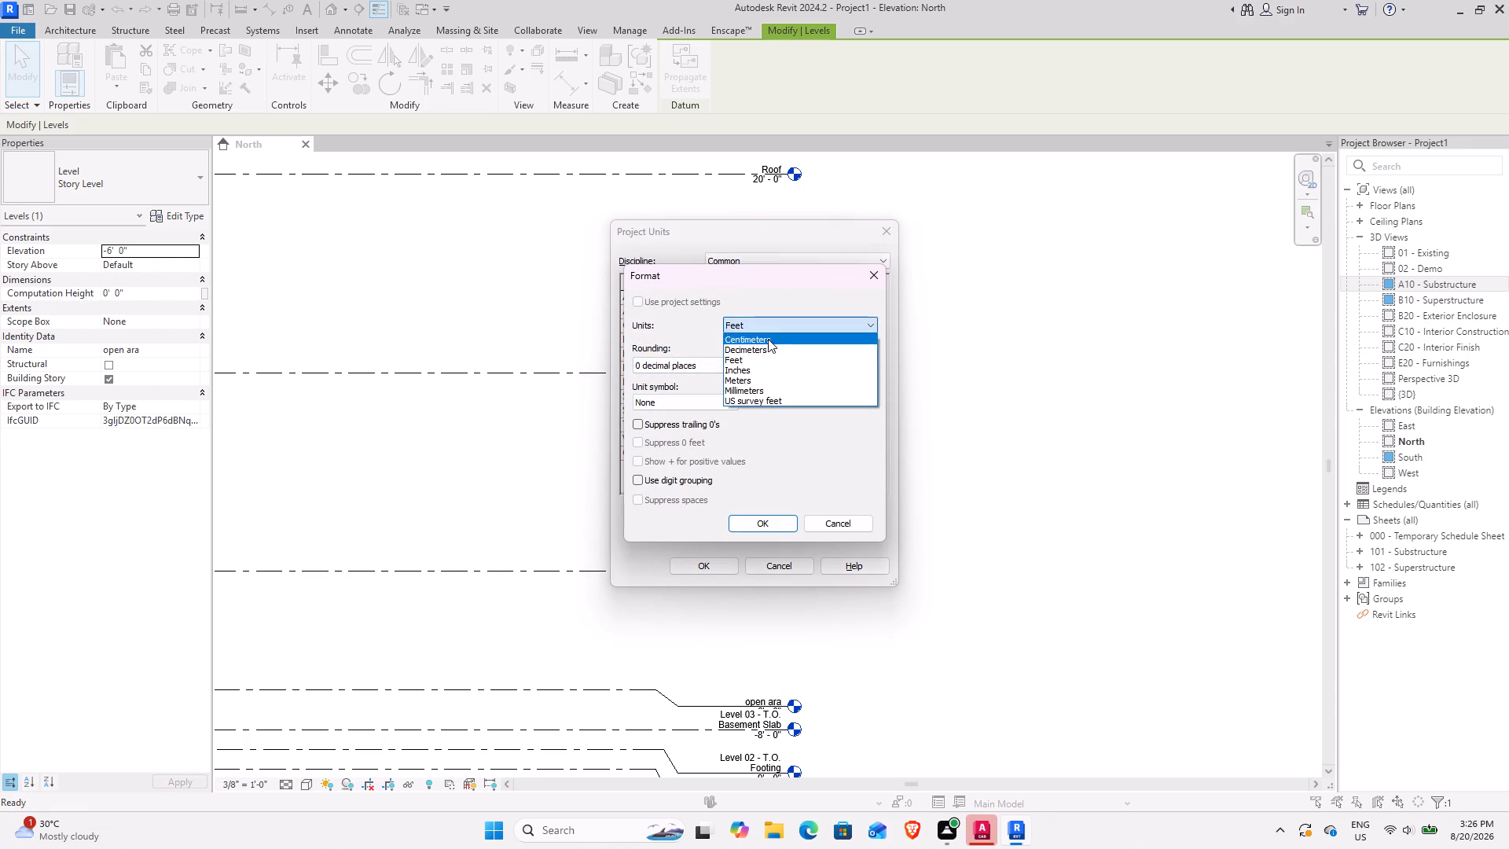
{"action": "left_click", "coordinate": [751, 367]}
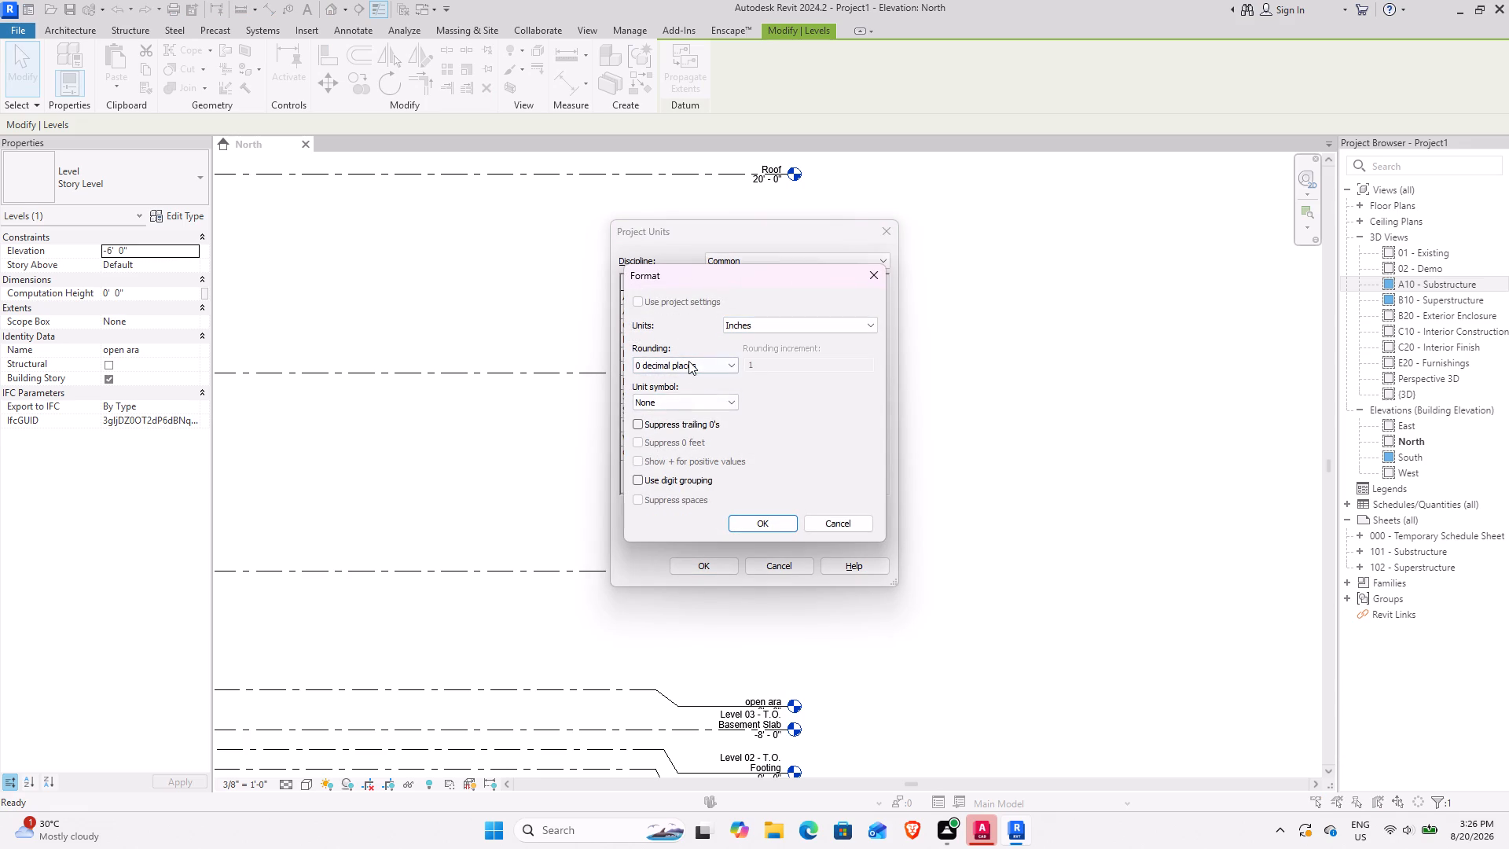
{"action": "left_click", "coordinate": [688, 361]}
{"action": "left_click", "coordinate": [677, 416]}
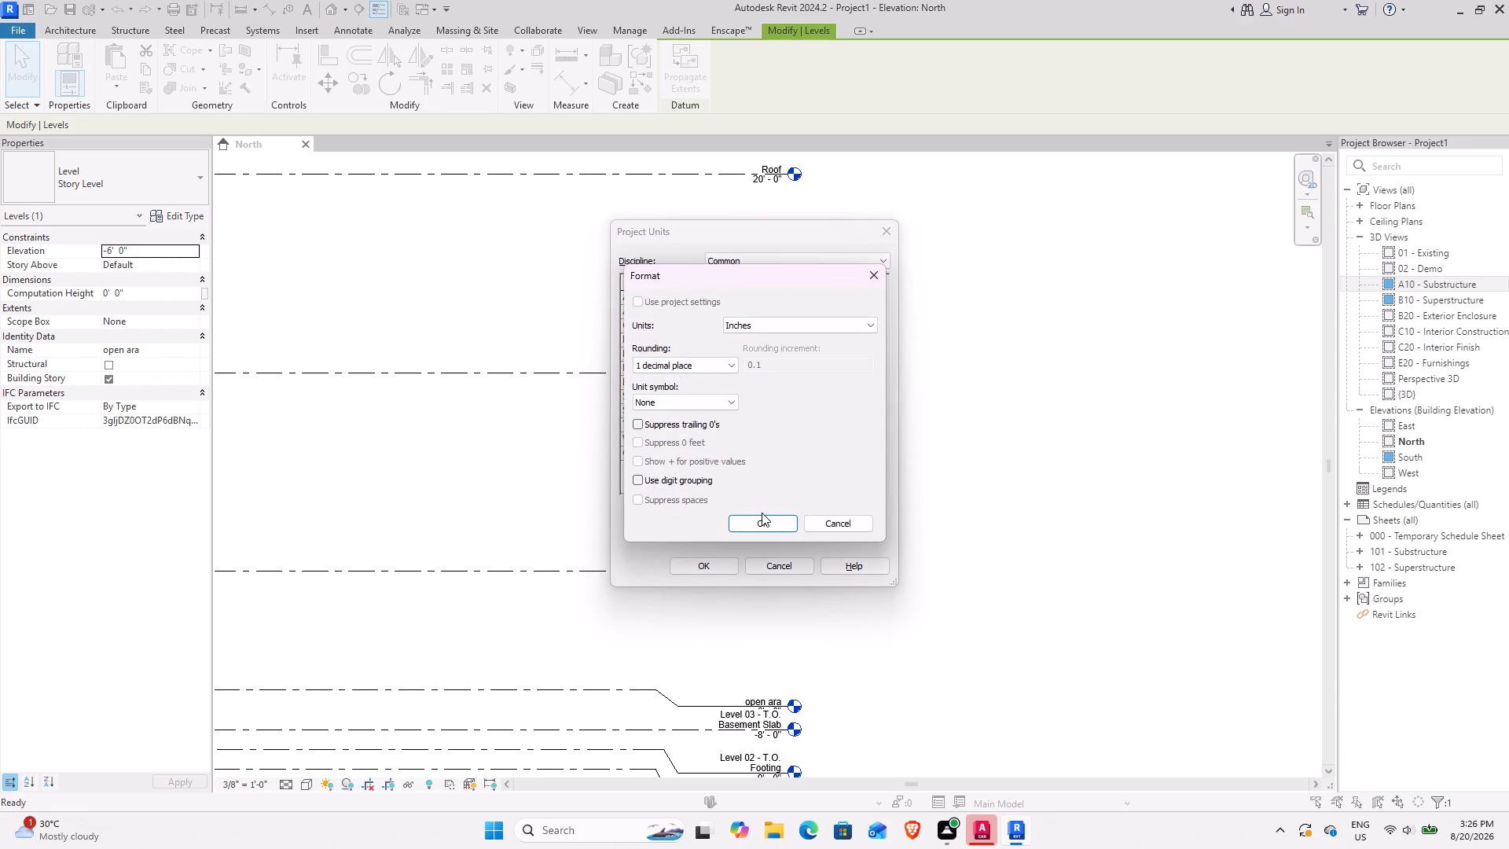
{"action": "left_click", "coordinate": [762, 529]}
{"action": "left_click", "coordinate": [722, 570]}
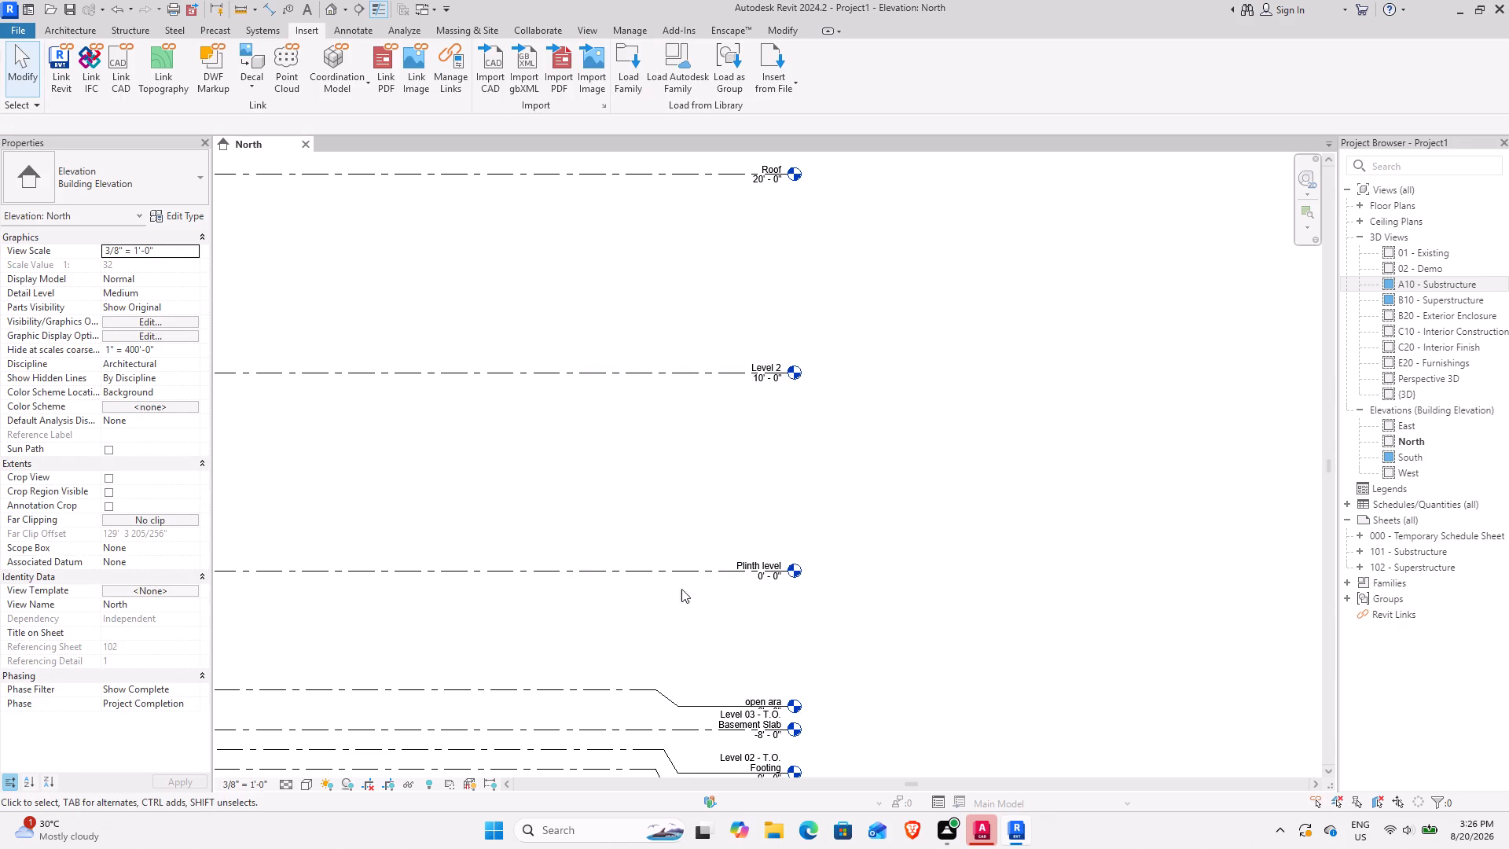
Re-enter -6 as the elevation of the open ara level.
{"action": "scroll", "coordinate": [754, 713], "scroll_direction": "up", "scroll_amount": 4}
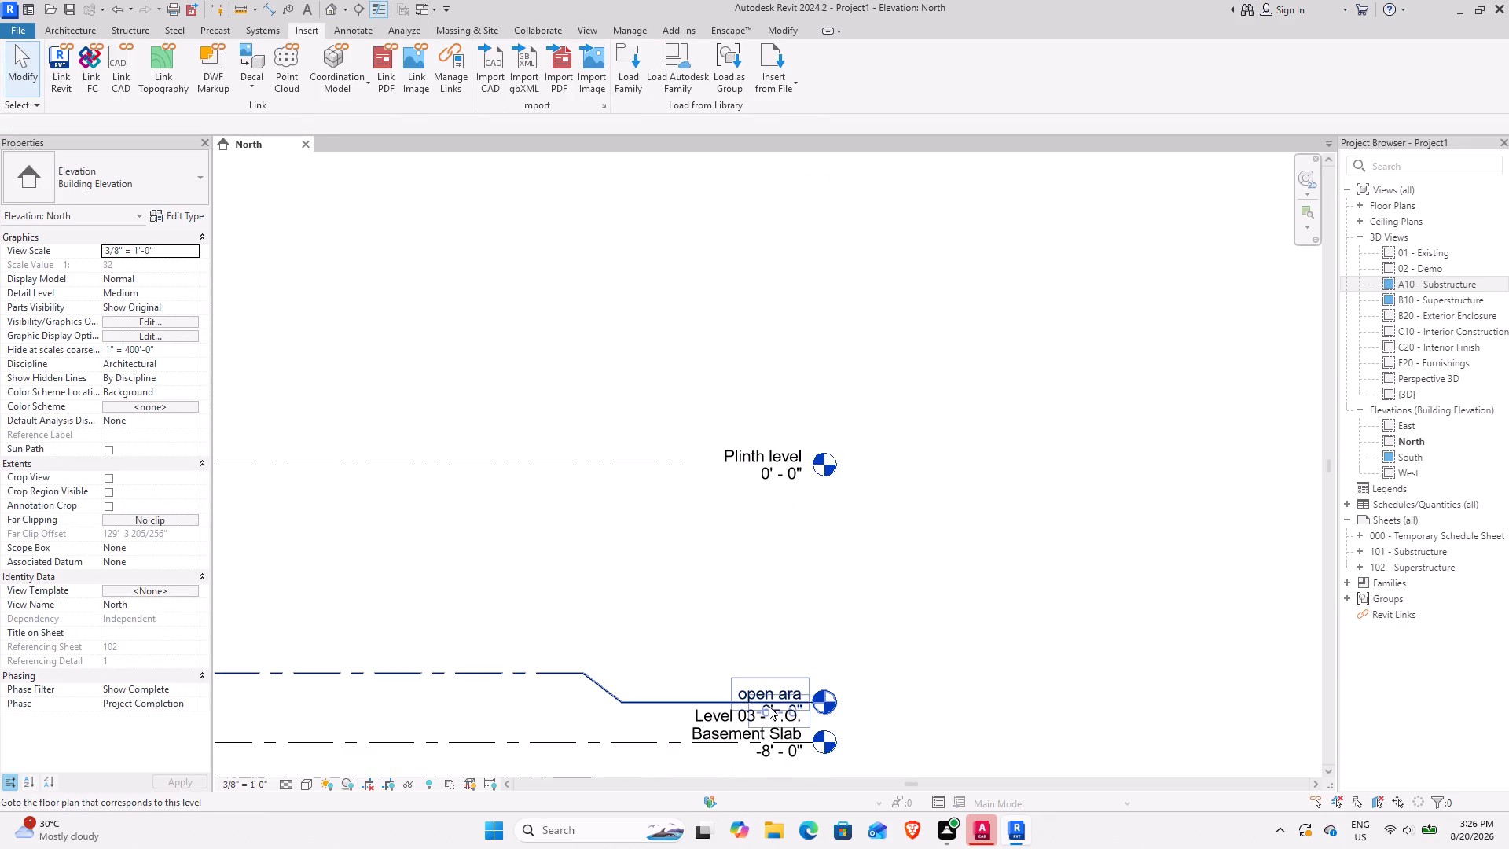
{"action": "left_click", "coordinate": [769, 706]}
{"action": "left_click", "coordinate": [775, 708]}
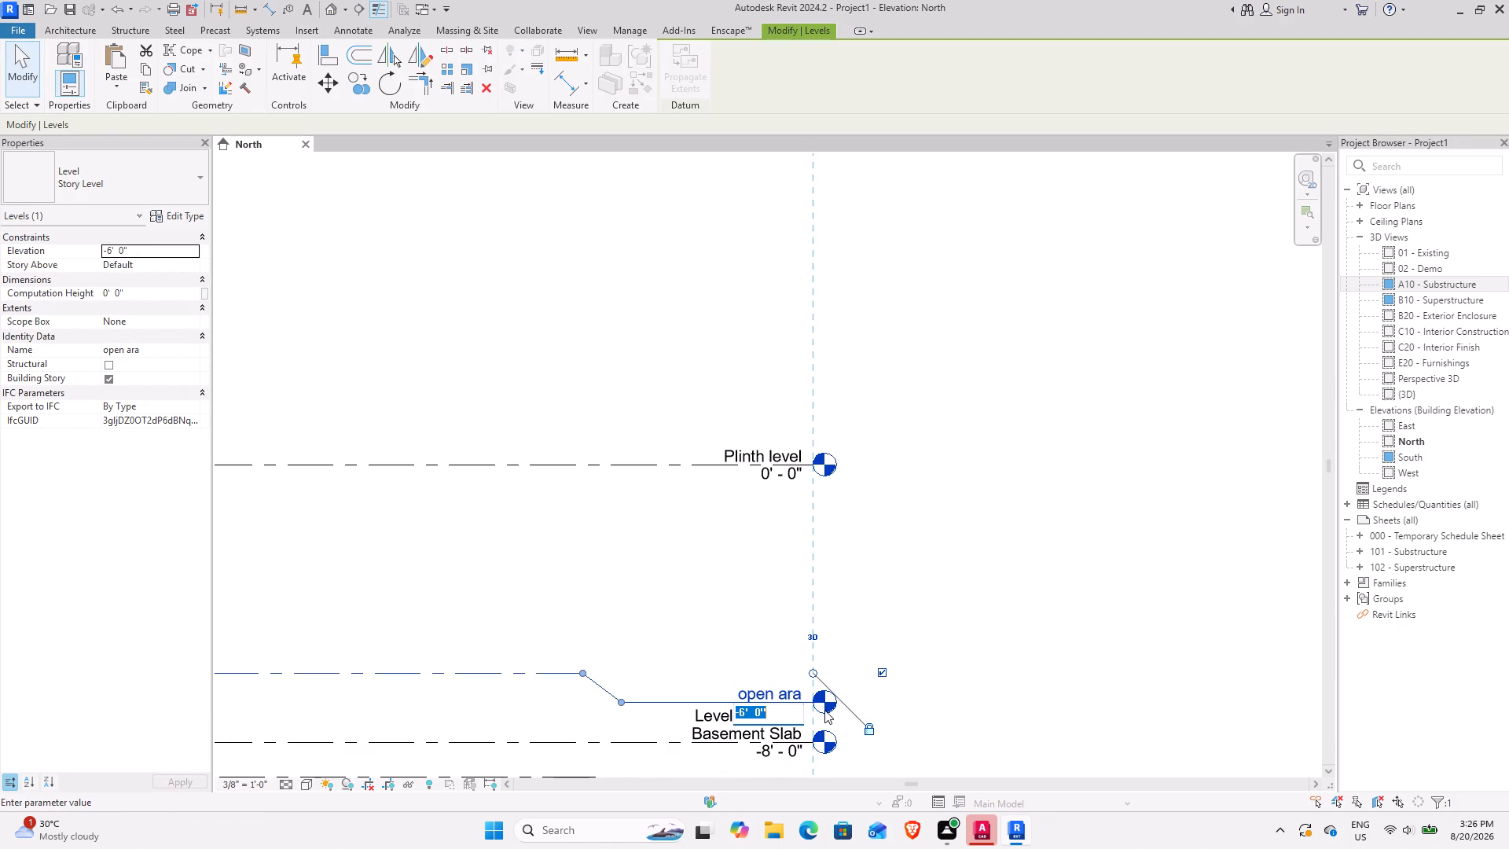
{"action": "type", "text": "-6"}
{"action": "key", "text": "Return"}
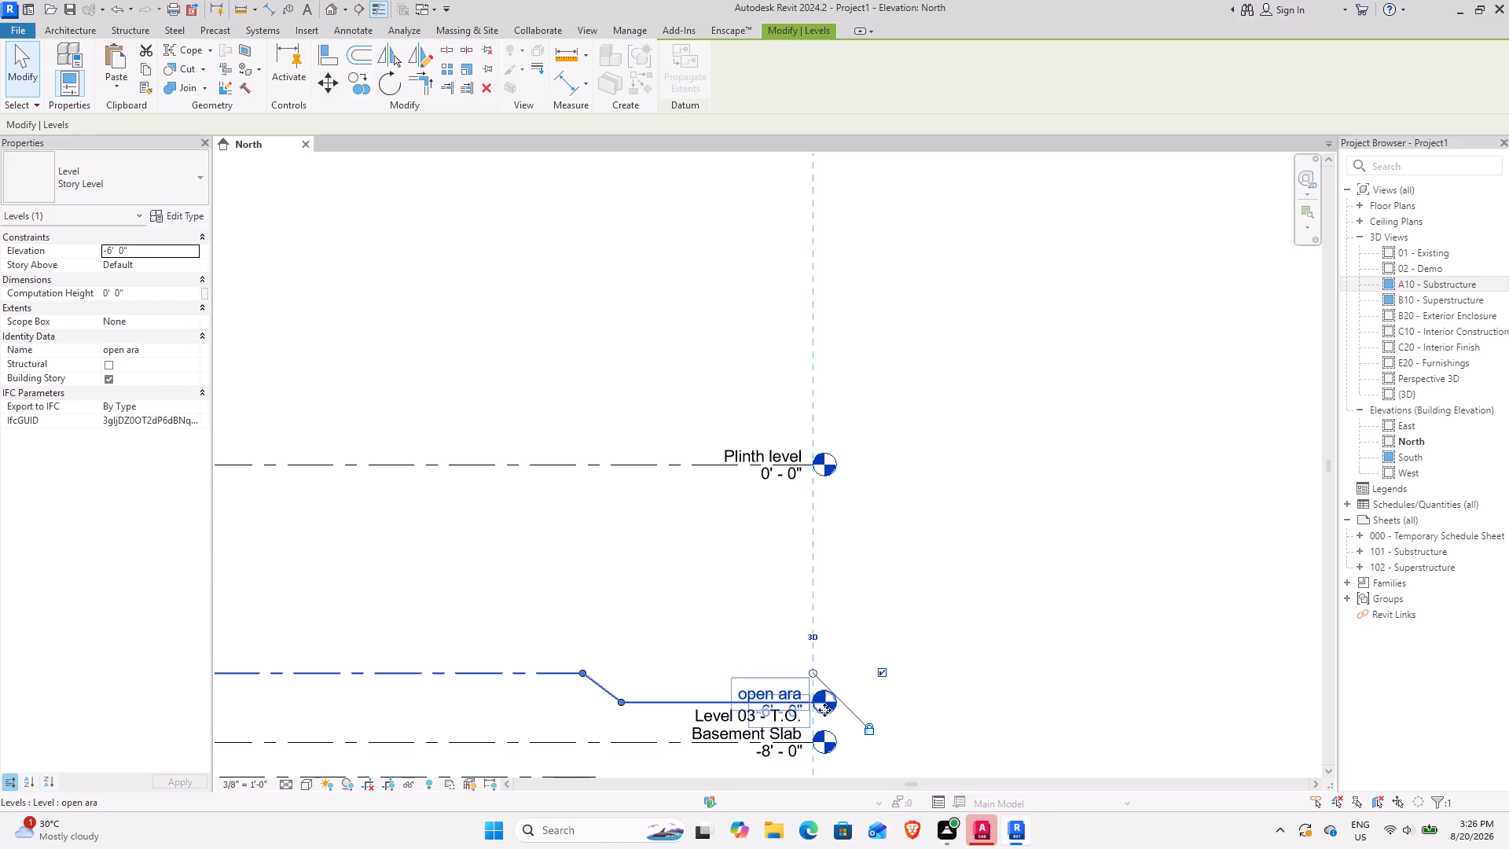
Set the elevation of the open ara level to -6 inches (-0' 6").
{"action": "left_click", "coordinate": [768, 710]}
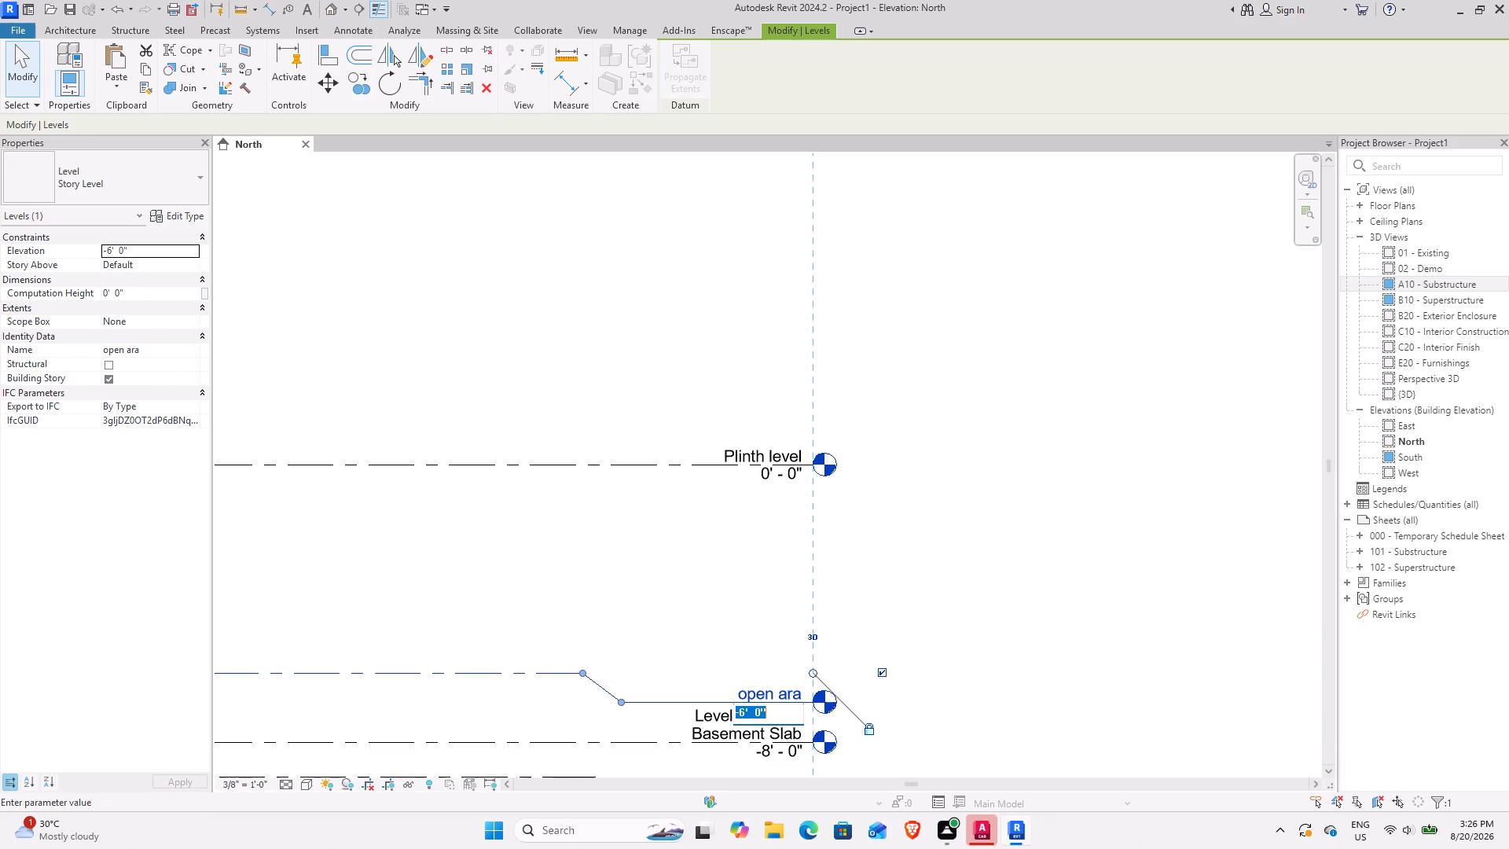
{"action": "left_click", "coordinate": [747, 708]}
{"action": "key", "text": "BackSpace"}
{"action": "key", "text": "shift+quotedbl"}
{"action": "key", "text": "Return"}
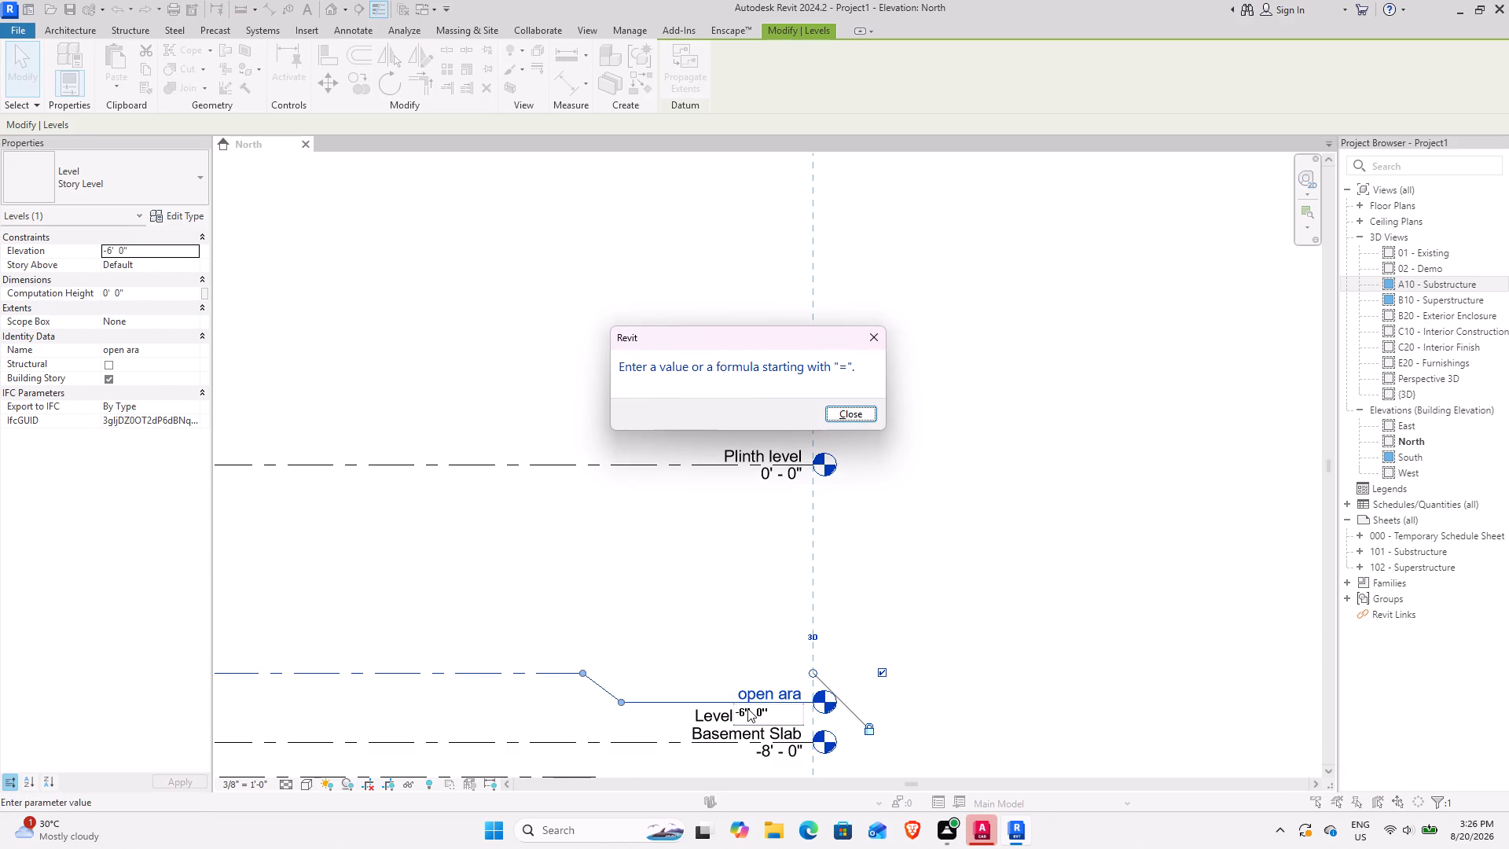
{"action": "left_click", "coordinate": [938, 579]}
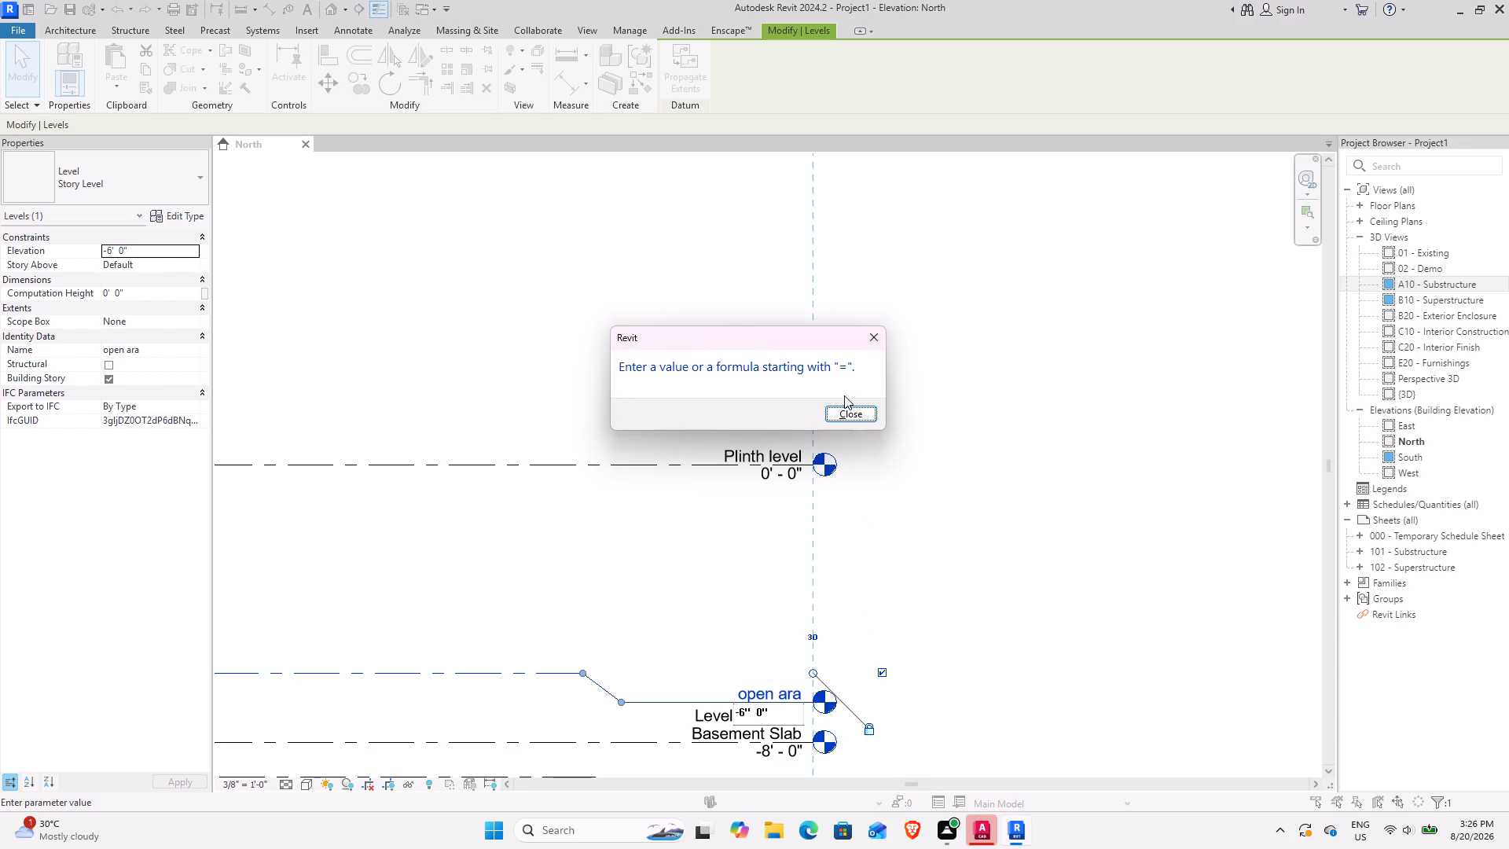
{"action": "left_click", "coordinate": [847, 412]}
{"action": "left_click", "coordinate": [778, 711]}
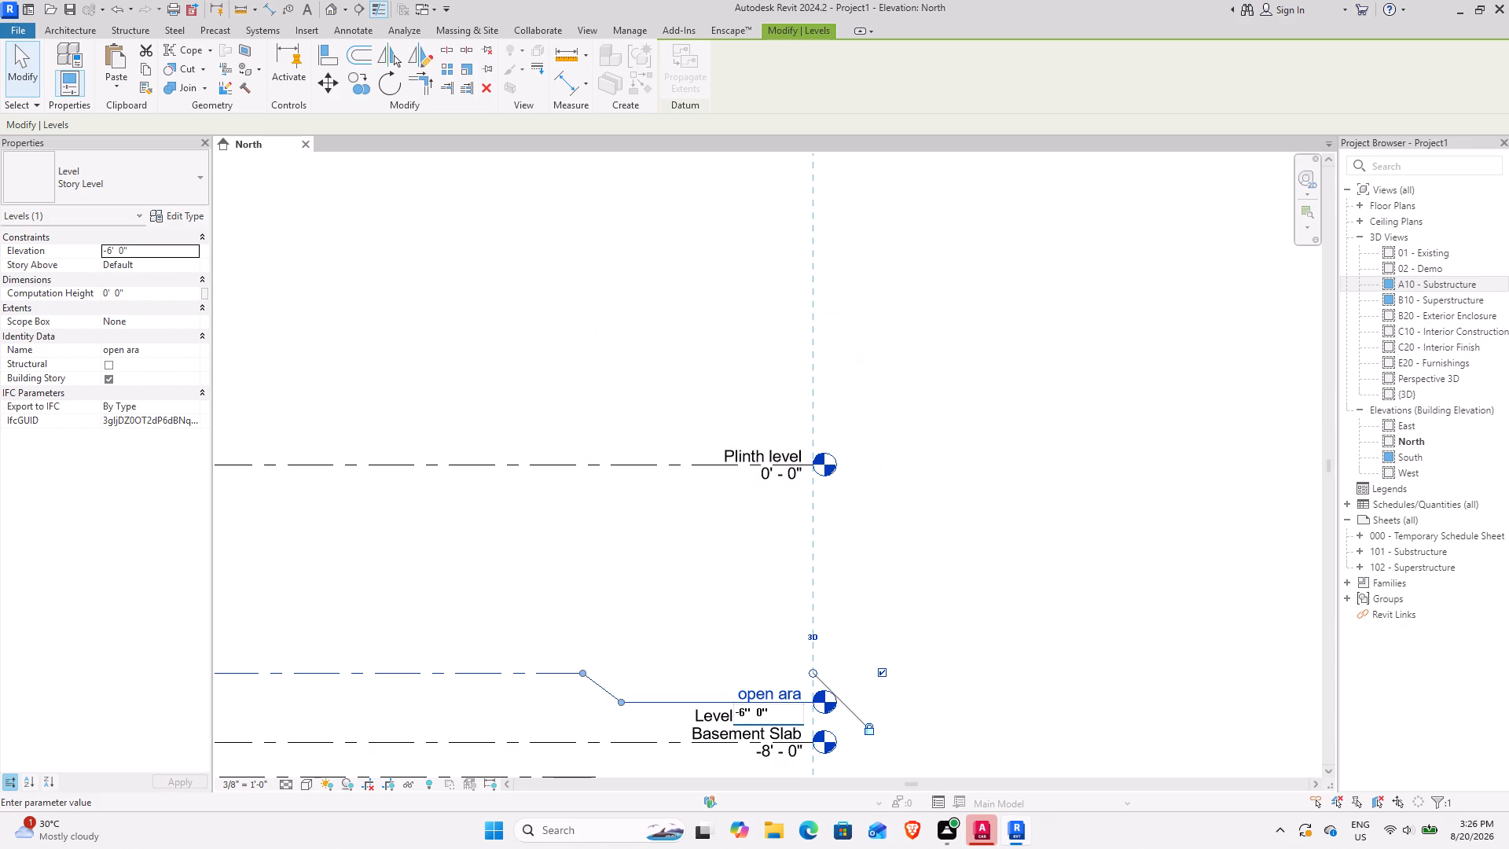
{"action": "key", "text": "BackSpace"}
{"action": "key", "text": "BackSpace"}
{"action": "key", "text": "Return"}
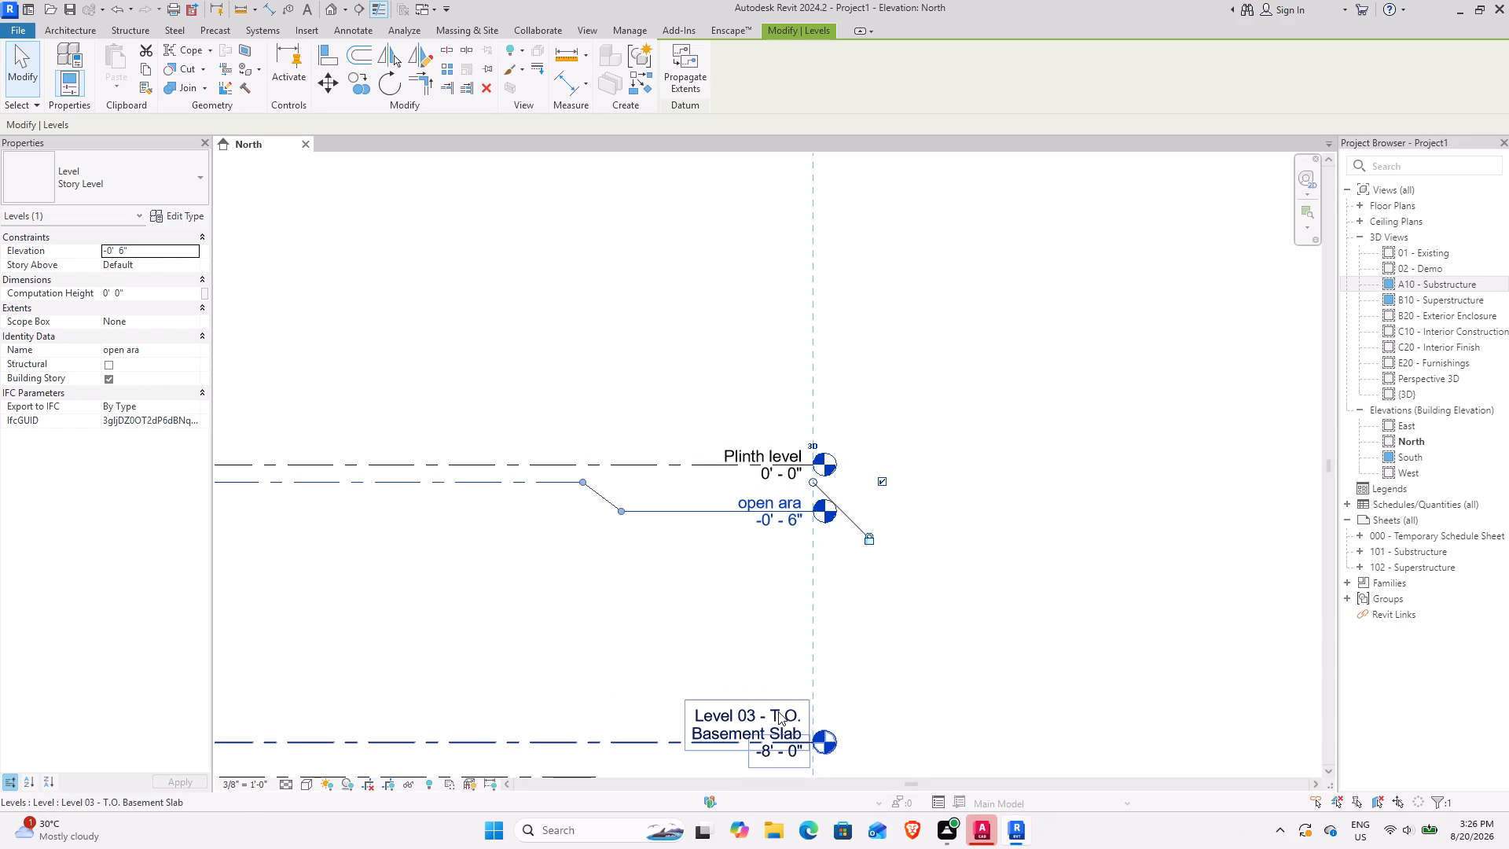
Rename Level 03 - T.O. Basement Slab as "road level", including its corresponding views.
{"action": "scroll", "coordinate": [736, 597], "scroll_direction": "down", "scroll_amount": 1}
{"action": "middle_click_drag", "start_coordinate": [729, 591], "coordinate": [725, 592]}
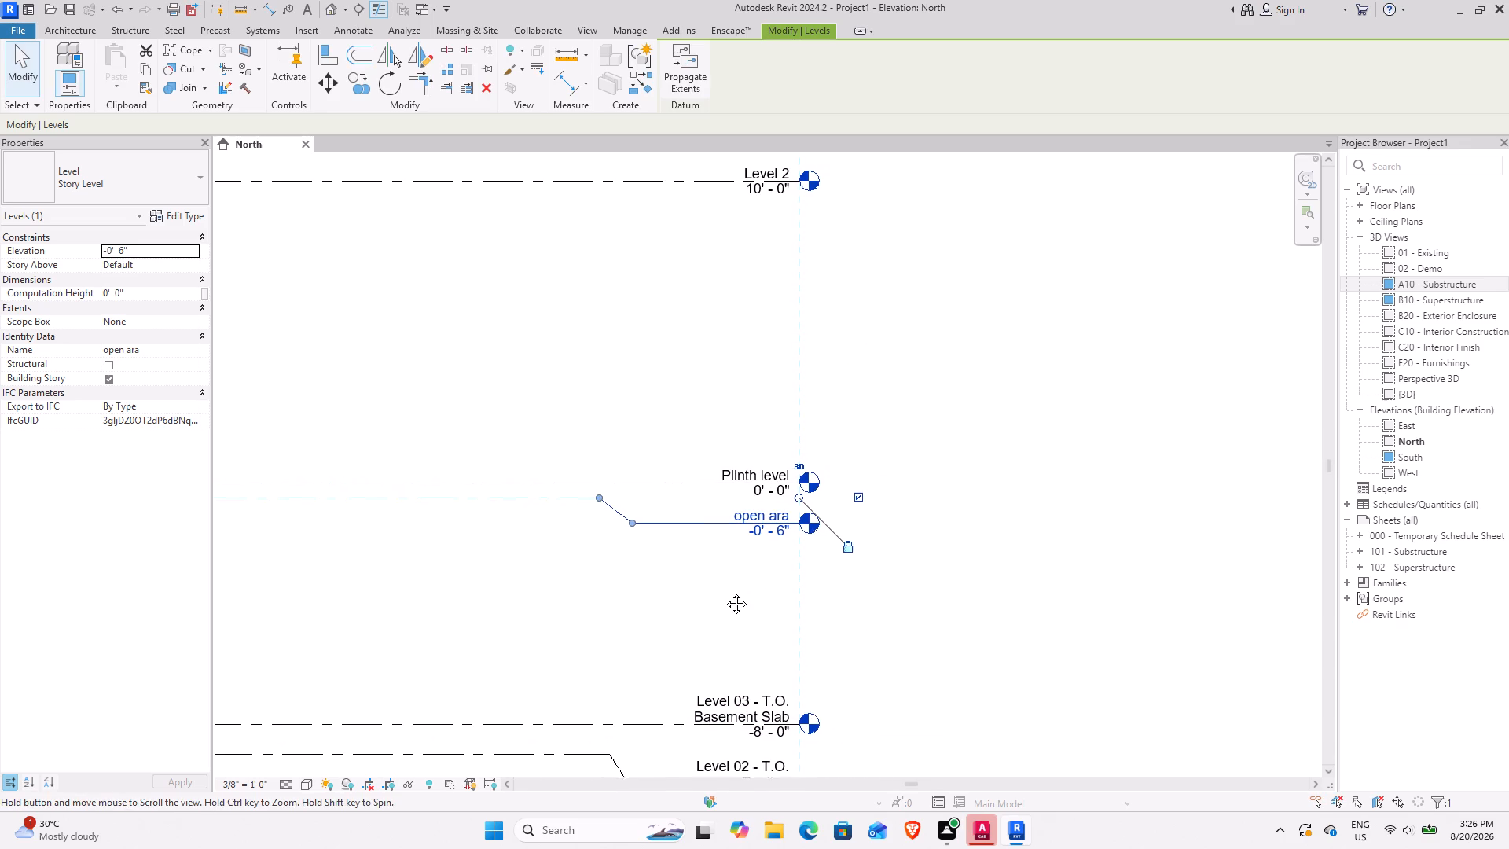
{"action": "middle_click_drag", "start_coordinate": [725, 592], "coordinate": [724, 607]}
{"action": "middle_click_drag", "start_coordinate": [713, 649], "coordinate": [749, 547]}
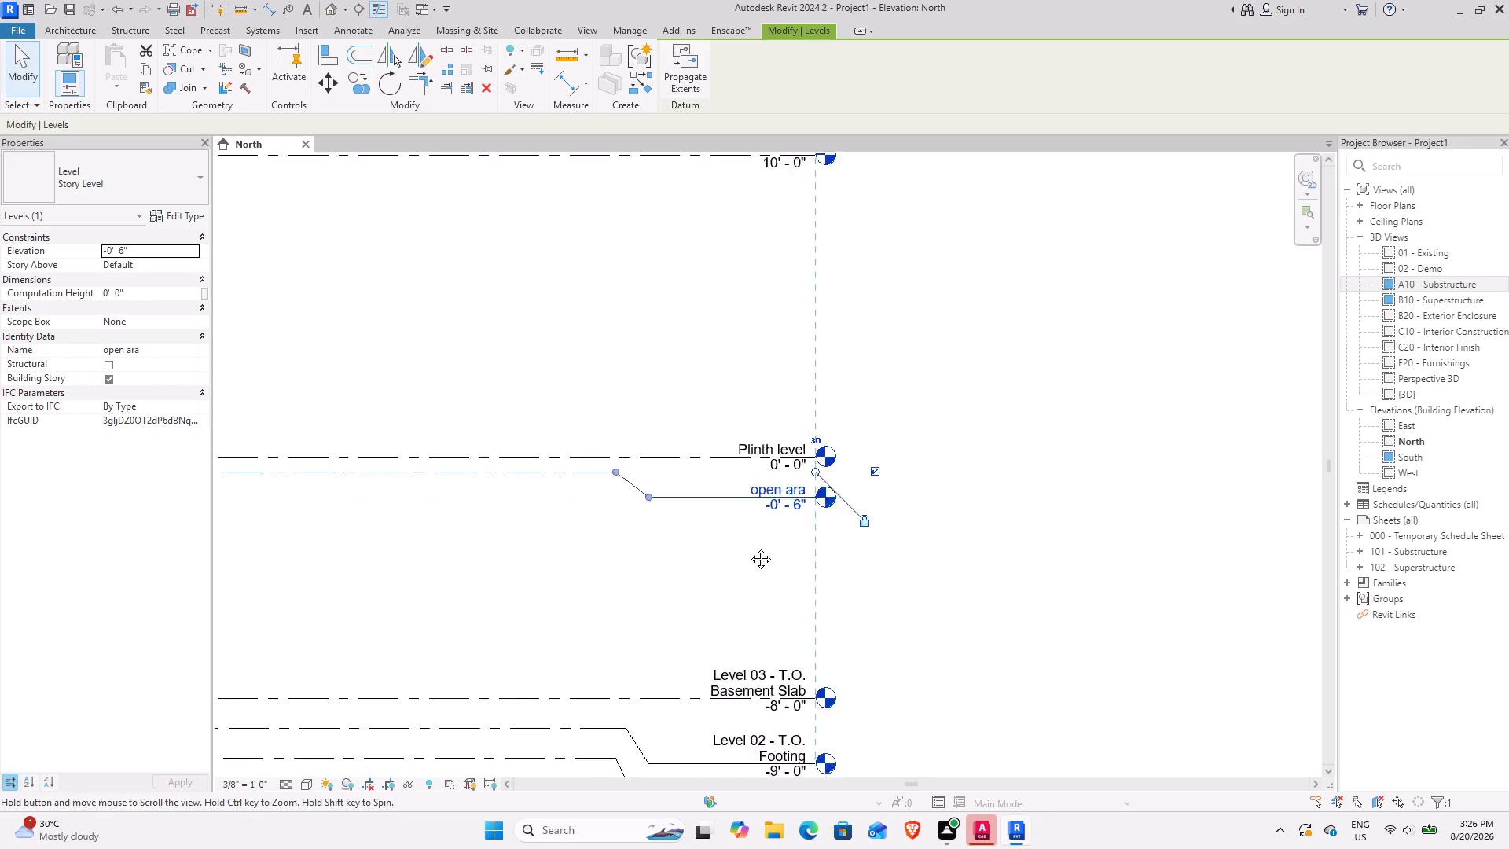
{"action": "middle_click_drag", "start_coordinate": [749, 547], "coordinate": [751, 511]}
{"action": "left_click", "coordinate": [763, 572]}
{"action": "left_click", "coordinate": [791, 576]}
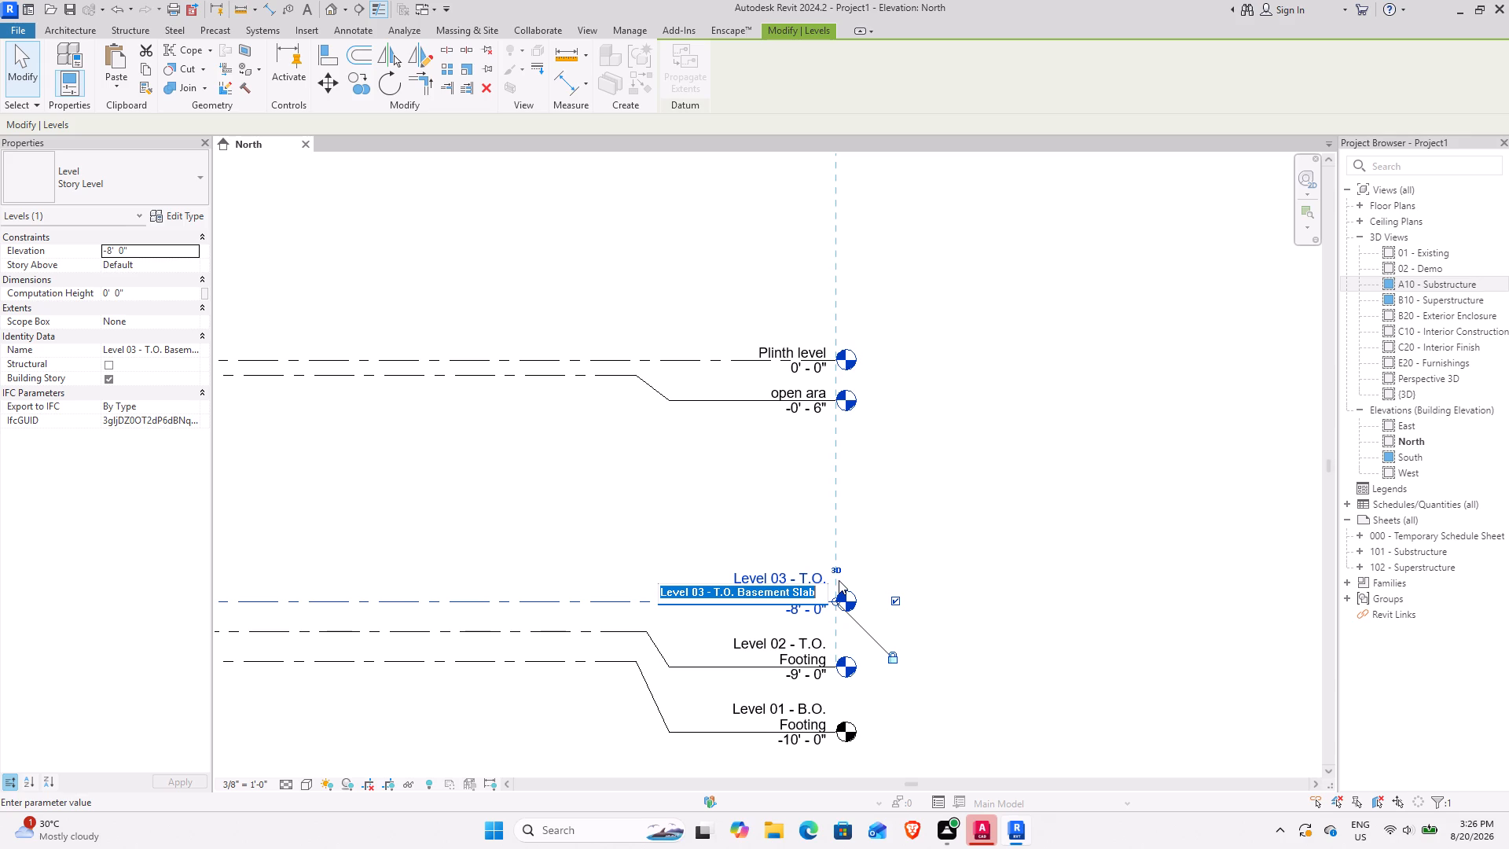
{"action": "key", "text": "r"}
{"action": "type", "text": "oad le"}
{"action": "type", "text": "vel"}
{"action": "left_click", "coordinate": [1011, 547]}
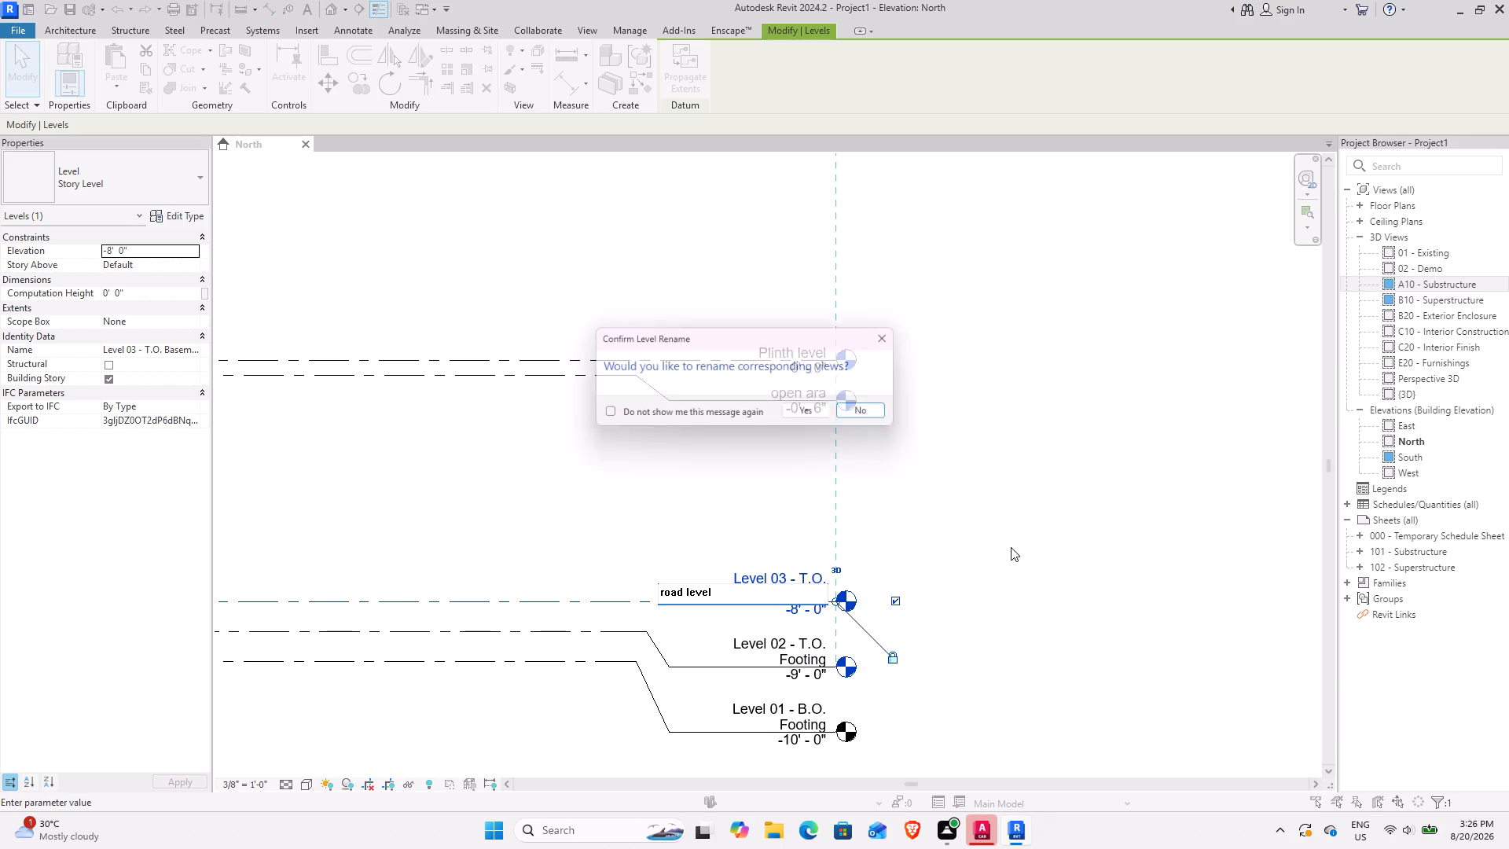
{"action": "left_click", "coordinate": [815, 413]}
Set the elevation of the road level to -3' 0".
{"action": "left_click", "coordinate": [793, 615]}
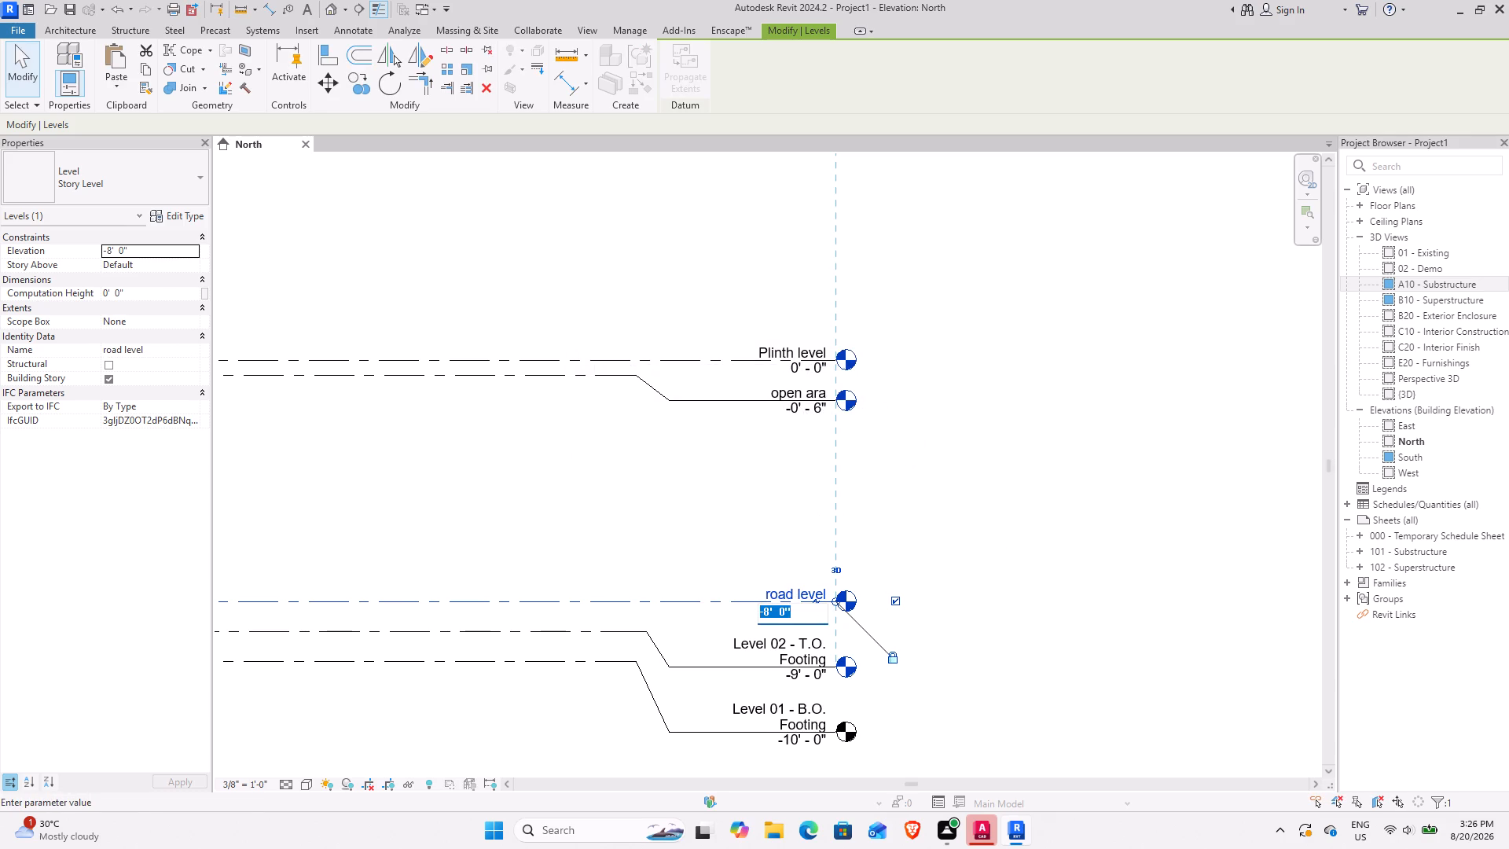
{"action": "key", "text": "minus"}
{"action": "key", "text": "3"}
{"action": "key", "text": "Return"}
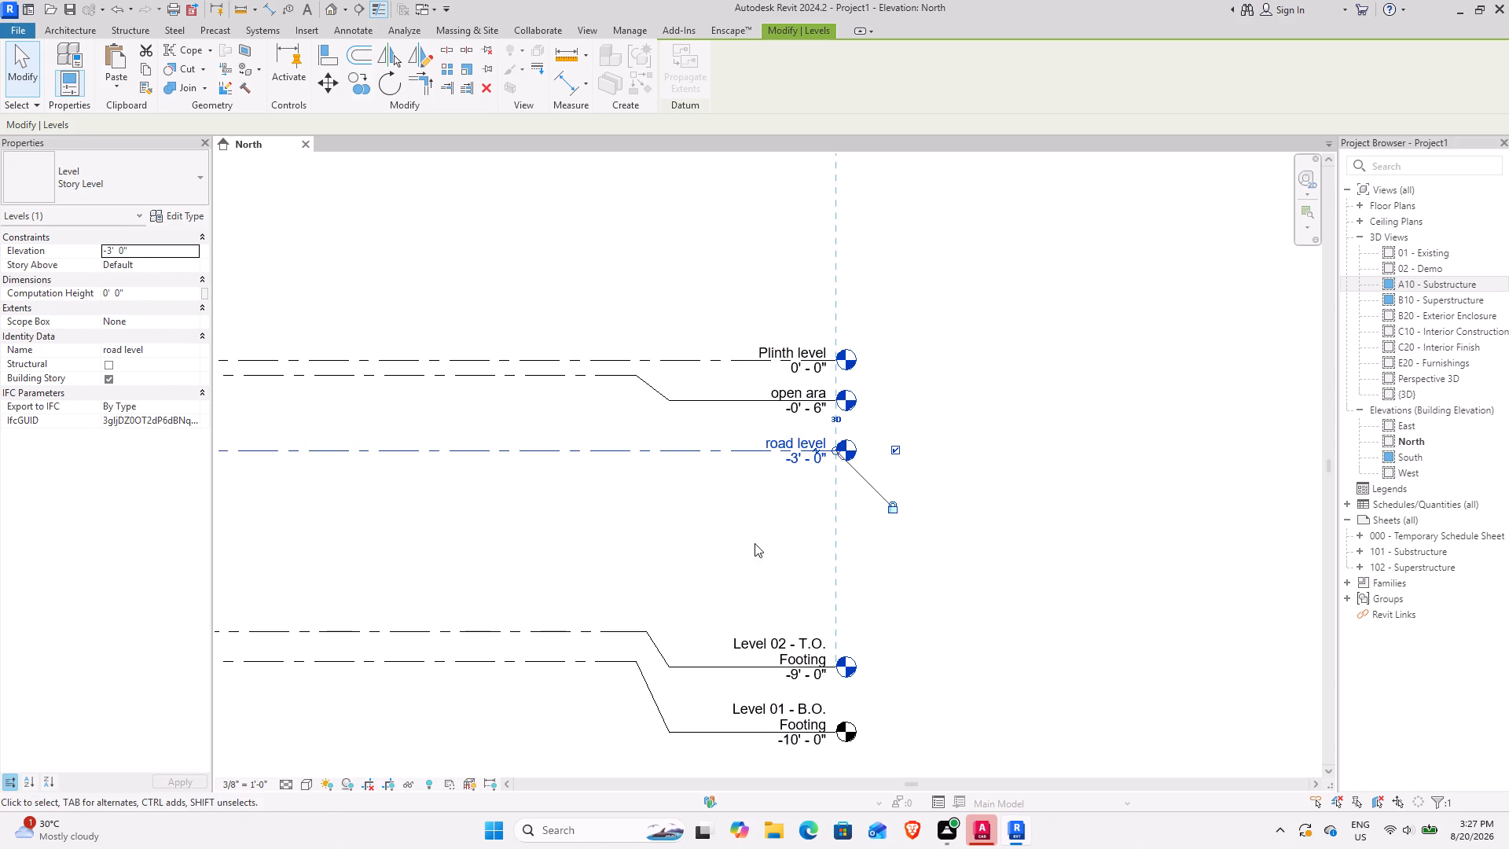
Review the level arrangement in the North elevation and check the open ara floor plan for the imported drawing.
{"action": "middle_click_drag", "start_coordinate": [747, 540], "coordinate": [839, 564]}
{"action": "scroll", "coordinate": [834, 559], "scroll_direction": "down", "scroll_amount": 2}
{"action": "middle_click_drag", "start_coordinate": [738, 548], "coordinate": [943, 578]}
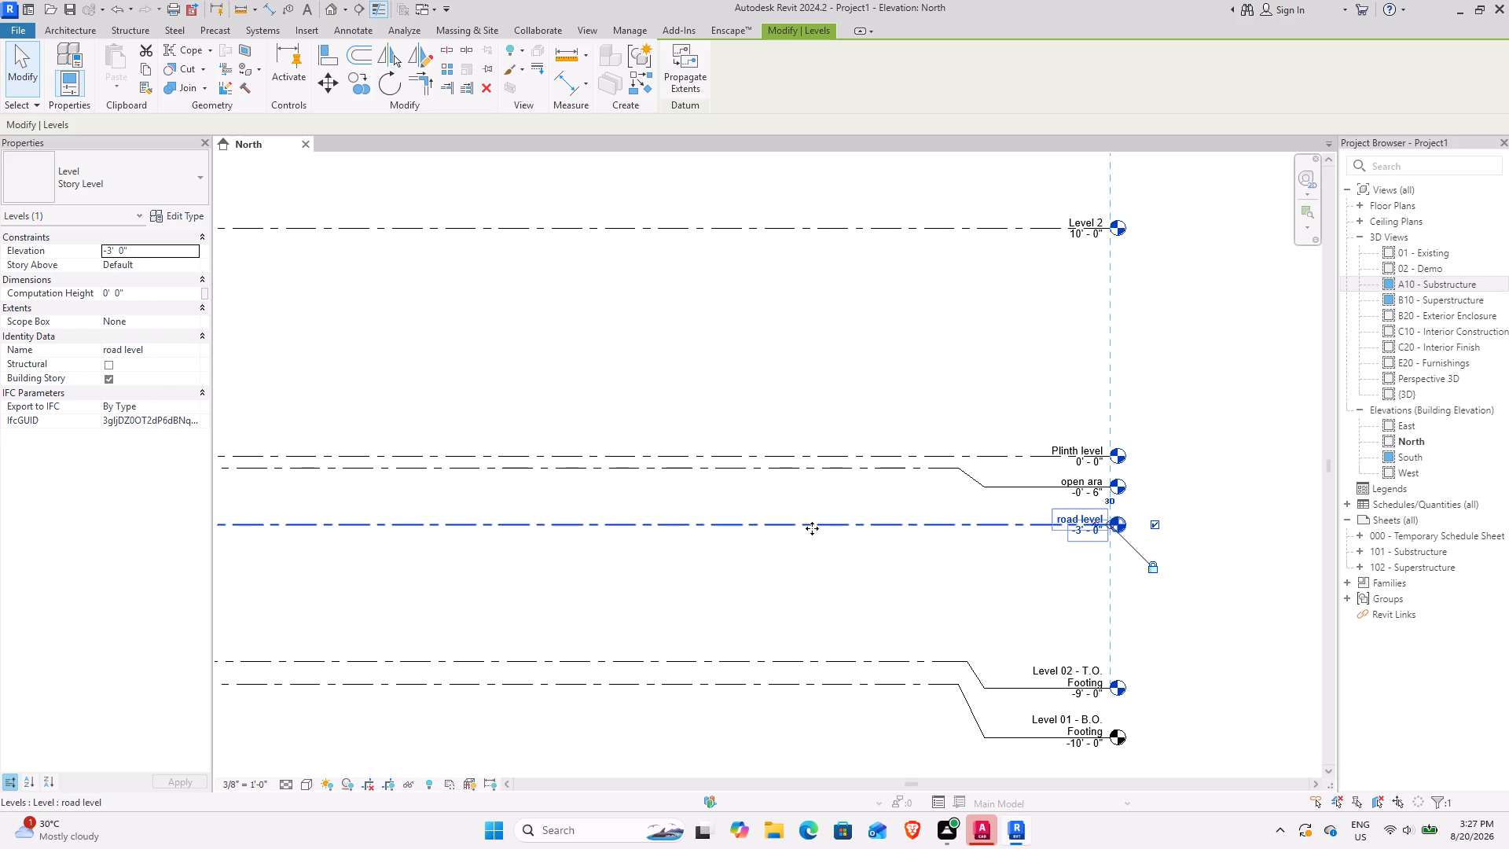
{"action": "scroll", "coordinate": [821, 542], "scroll_direction": "down", "scroll_amount": 1}
{"action": "middle_click_drag", "start_coordinate": [555, 626], "coordinate": [791, 542]}
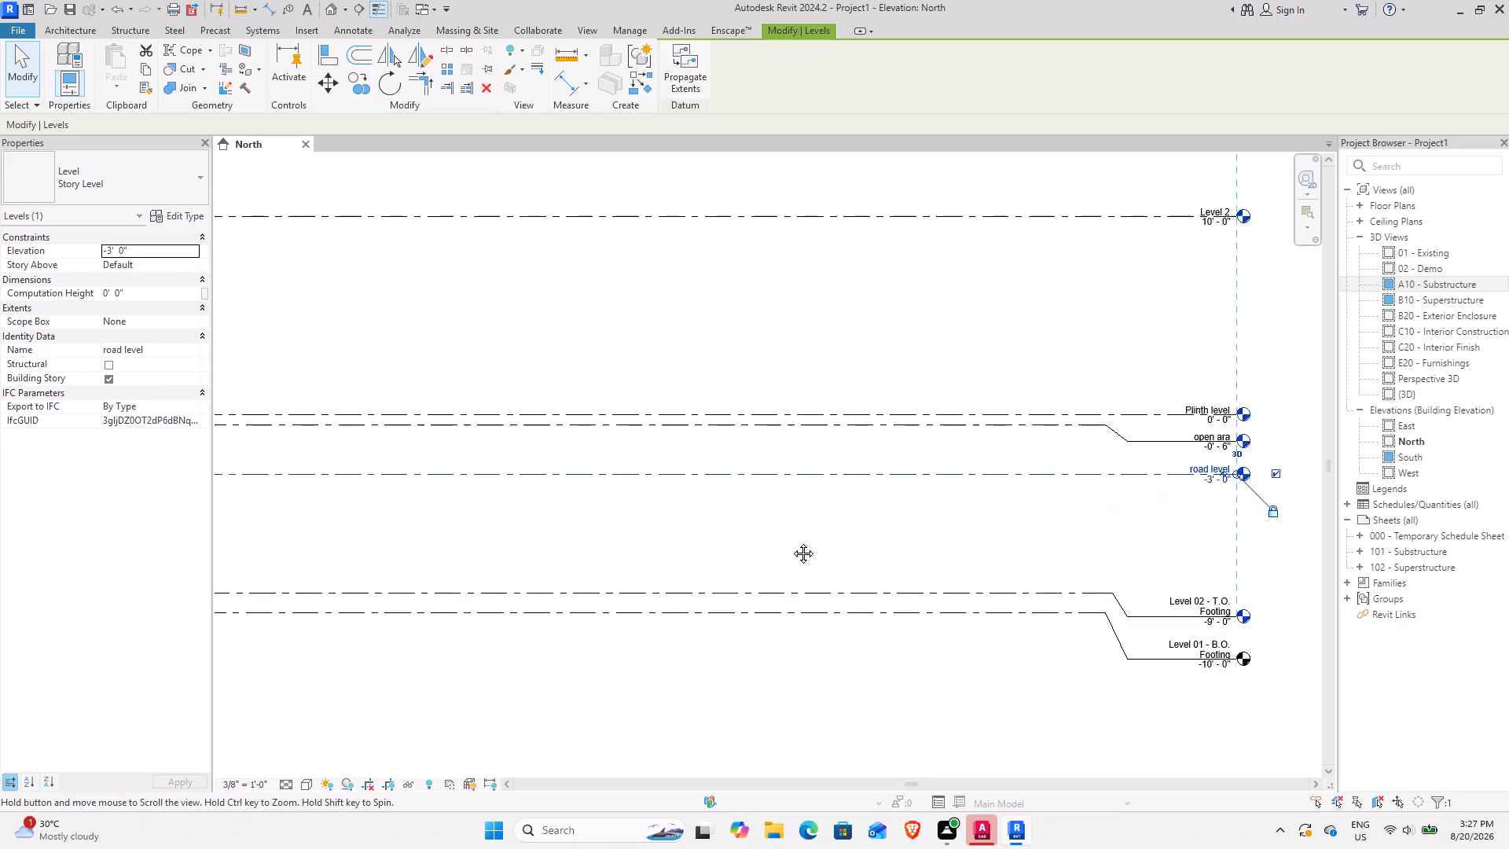
{"action": "middle_click_drag", "start_coordinate": [791, 542], "coordinate": [832, 524]}
{"action": "middle_click_drag", "start_coordinate": [1067, 435], "coordinate": [674, 507]}
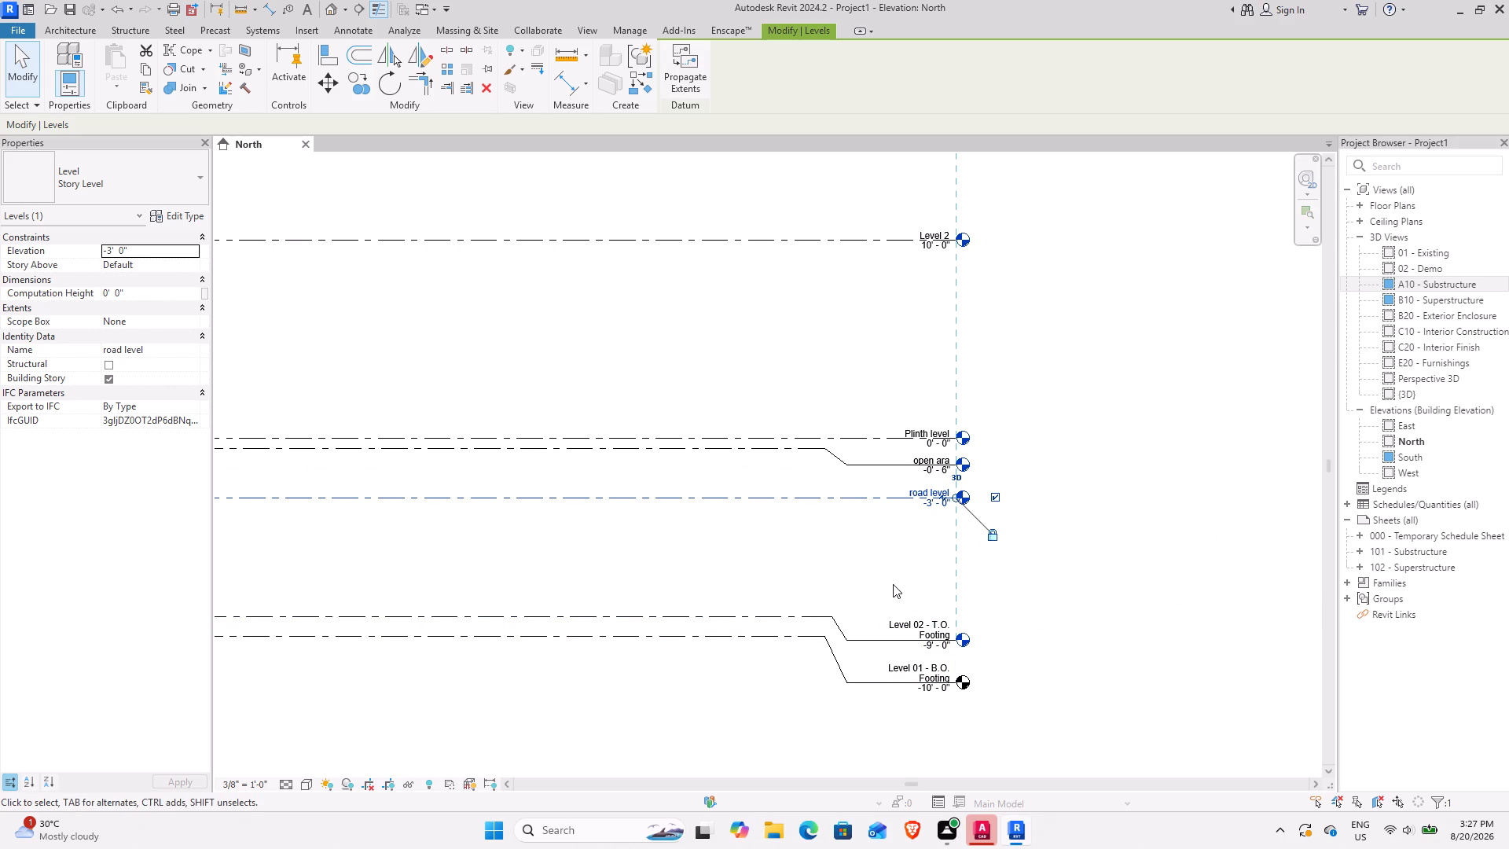
{"action": "double_click", "coordinate": [1390, 211]}
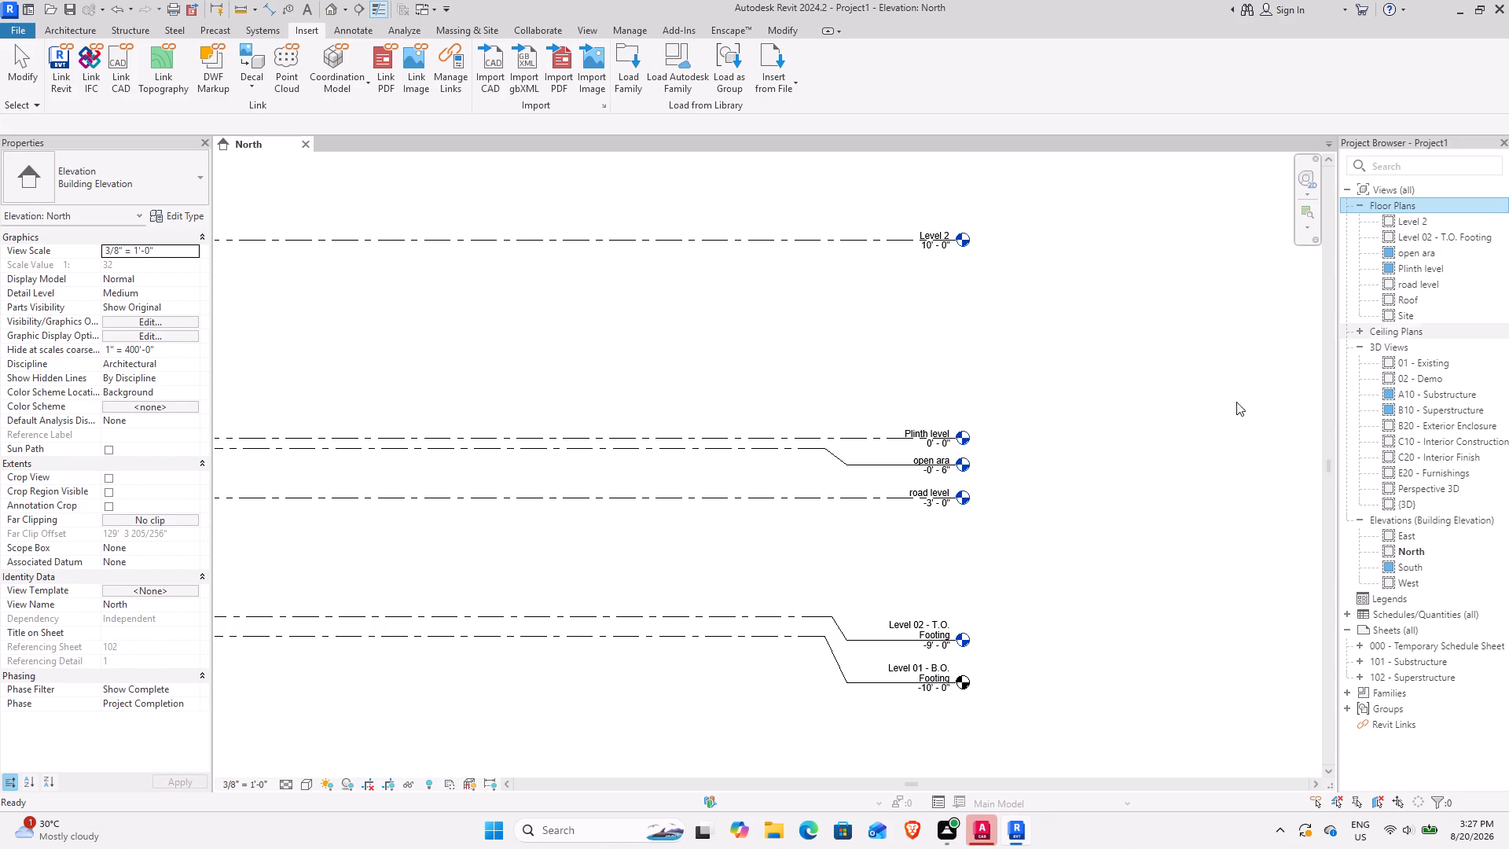
{"action": "double_click", "coordinate": [1438, 244]}
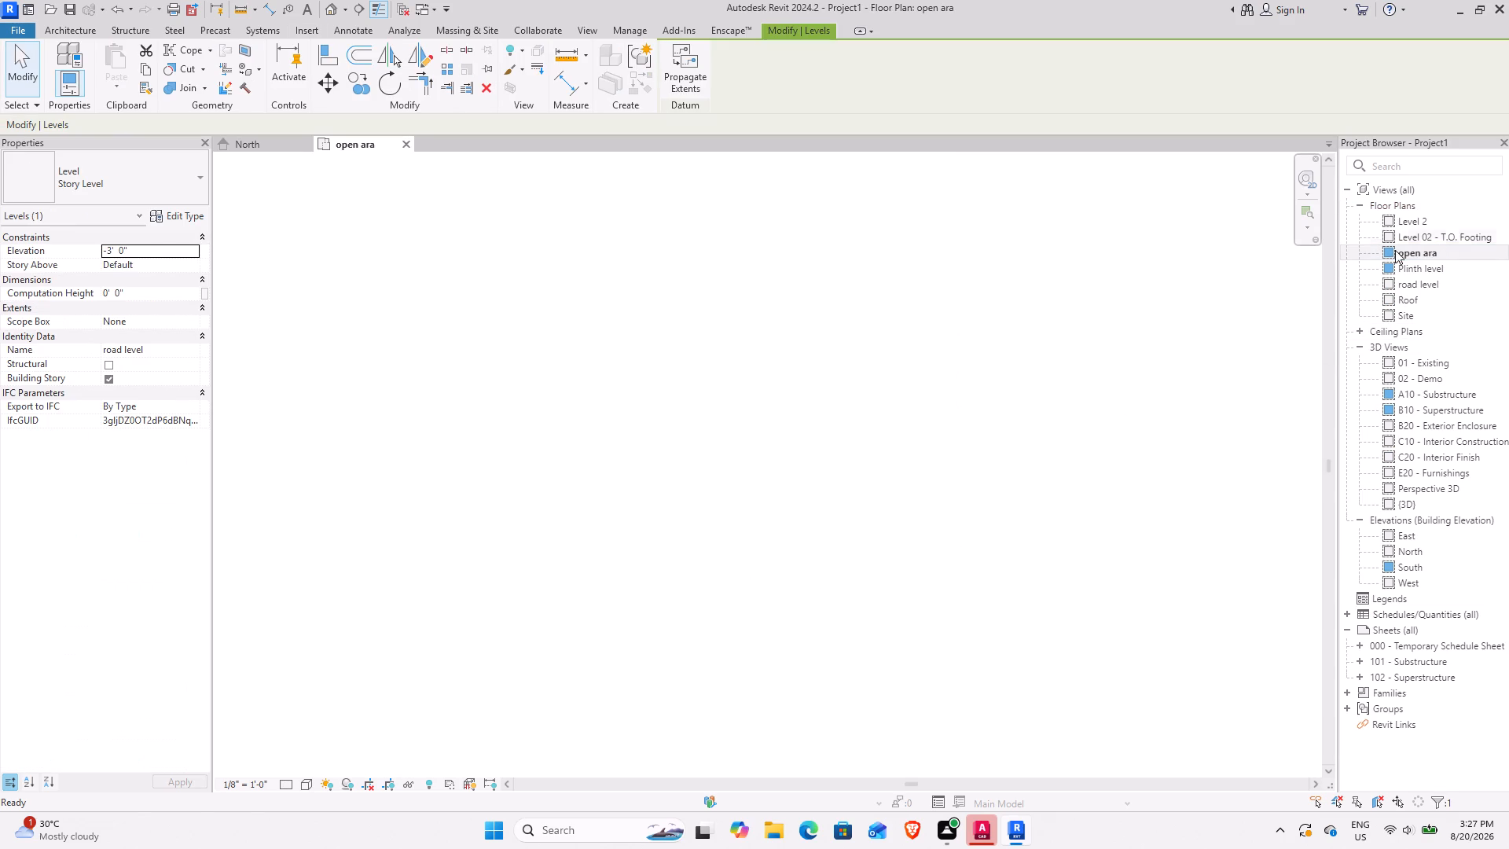
{"action": "scroll", "coordinate": [501, 513], "scroll_direction": "down", "scroll_amount": 7}
{"action": "scroll", "coordinate": [597, 513], "scroll_direction": "up", "scroll_amount": 5}
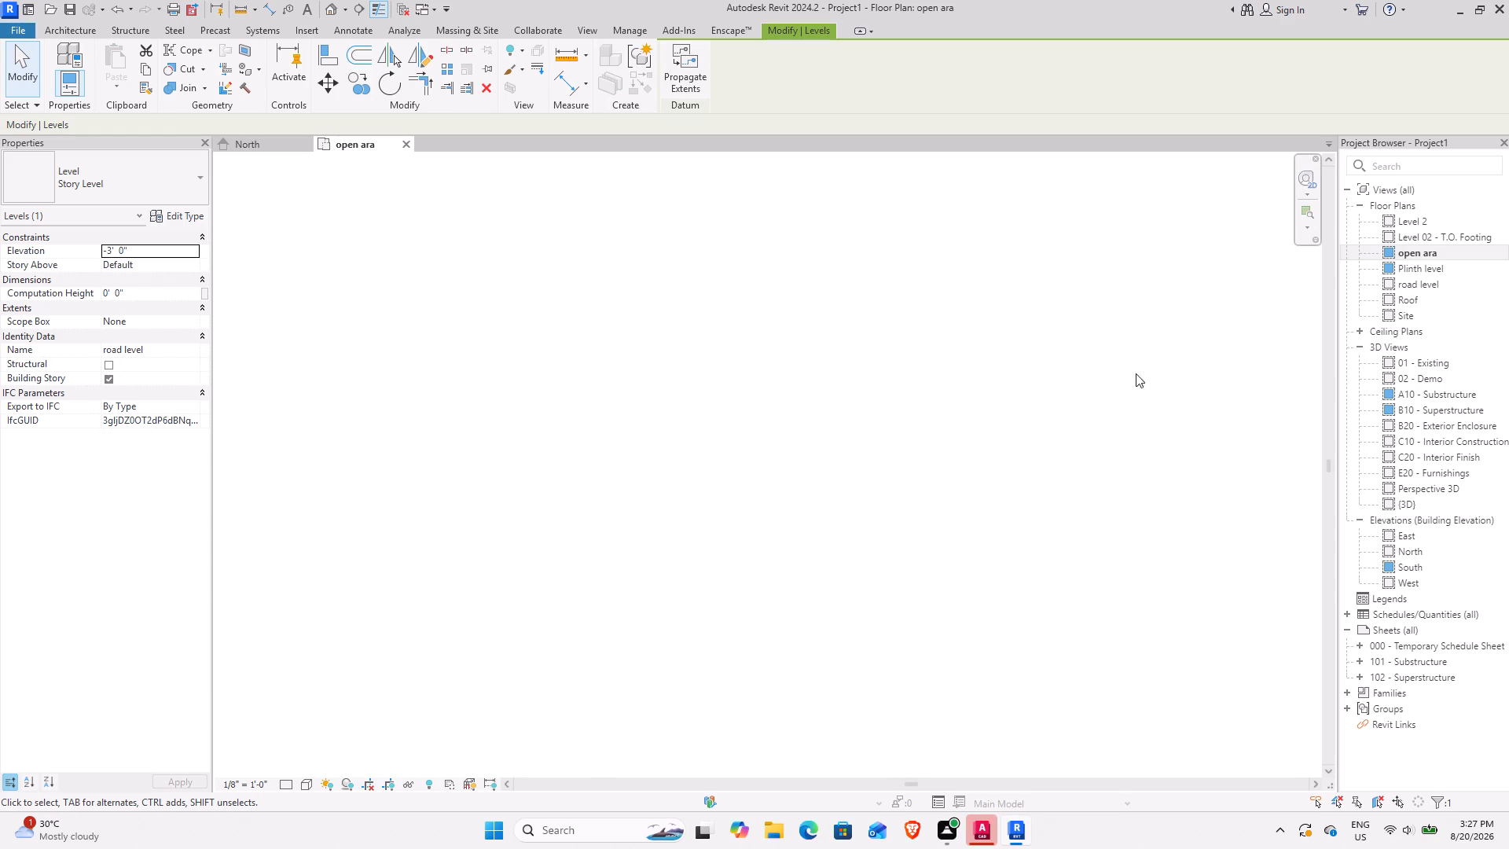
{"action": "left_click", "coordinate": [255, 156]}
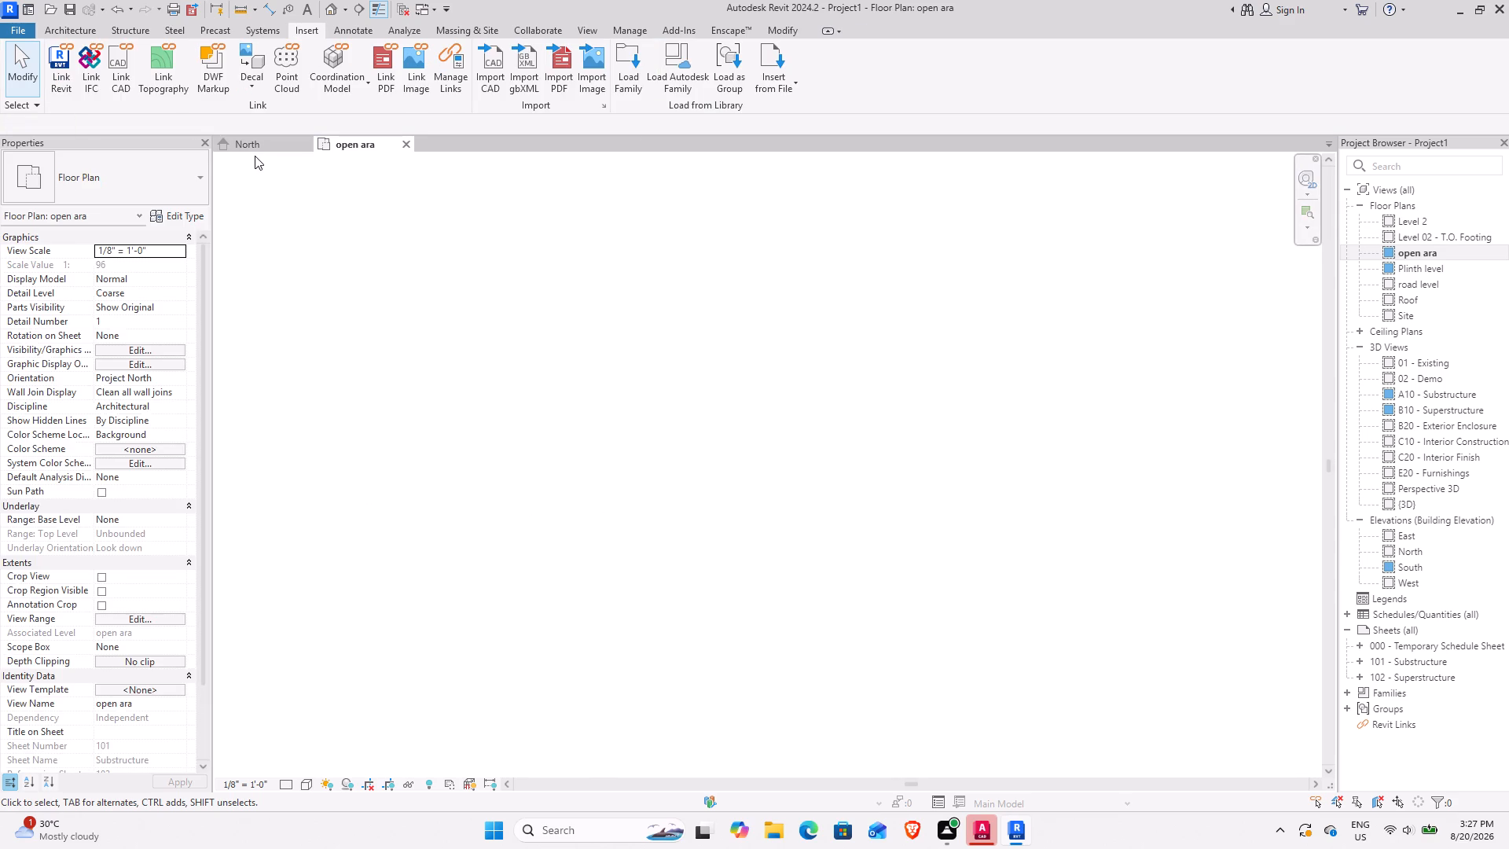
{"action": "left_click", "coordinate": [255, 149]}
{"action": "middle_click_drag", "start_coordinate": [891, 659], "coordinate": [883, 546]}
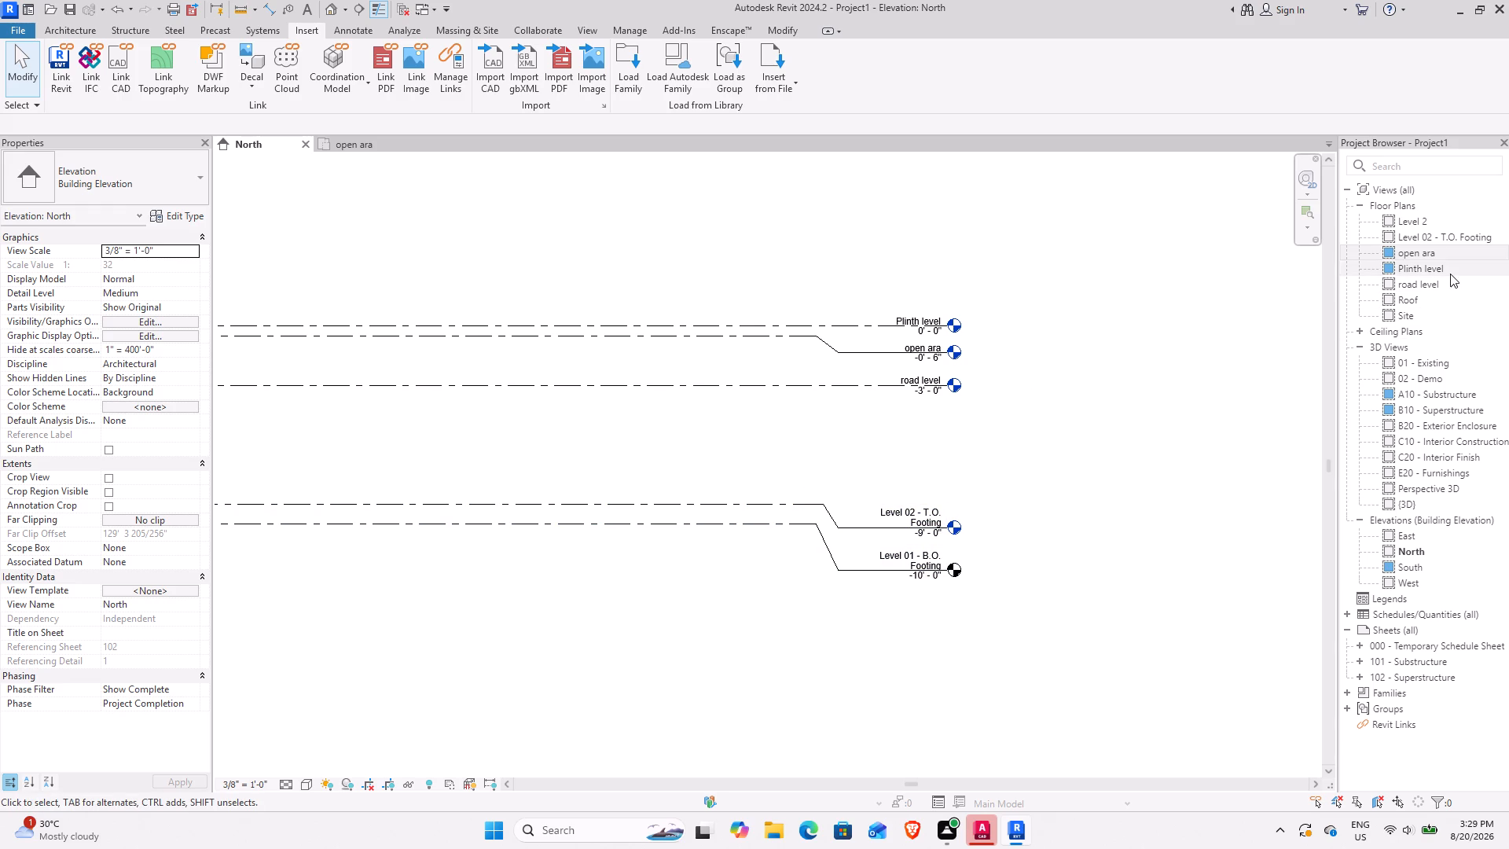
Inspect the imported 20.dwg in the road level and Plinth level floor plans, ending in the road level plan.
{"action": "double_click", "coordinate": [1426, 291]}
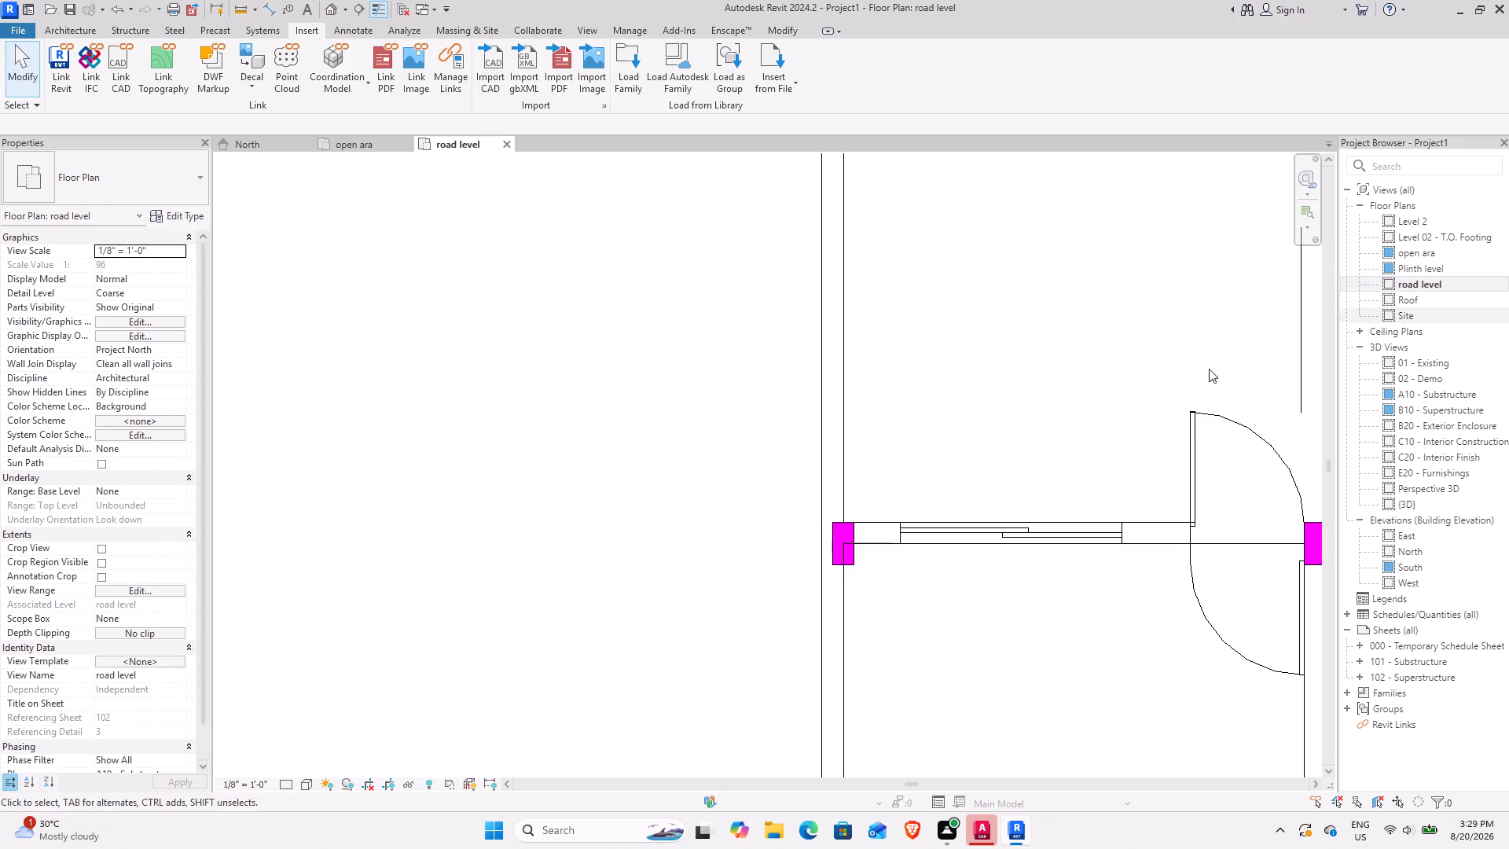
{"action": "scroll", "coordinate": [719, 573], "scroll_direction": "down", "scroll_amount": 12}
{"action": "middle_click_drag", "start_coordinate": [913, 641], "coordinate": [782, 461]}
{"action": "left_click", "coordinate": [633, 340]}
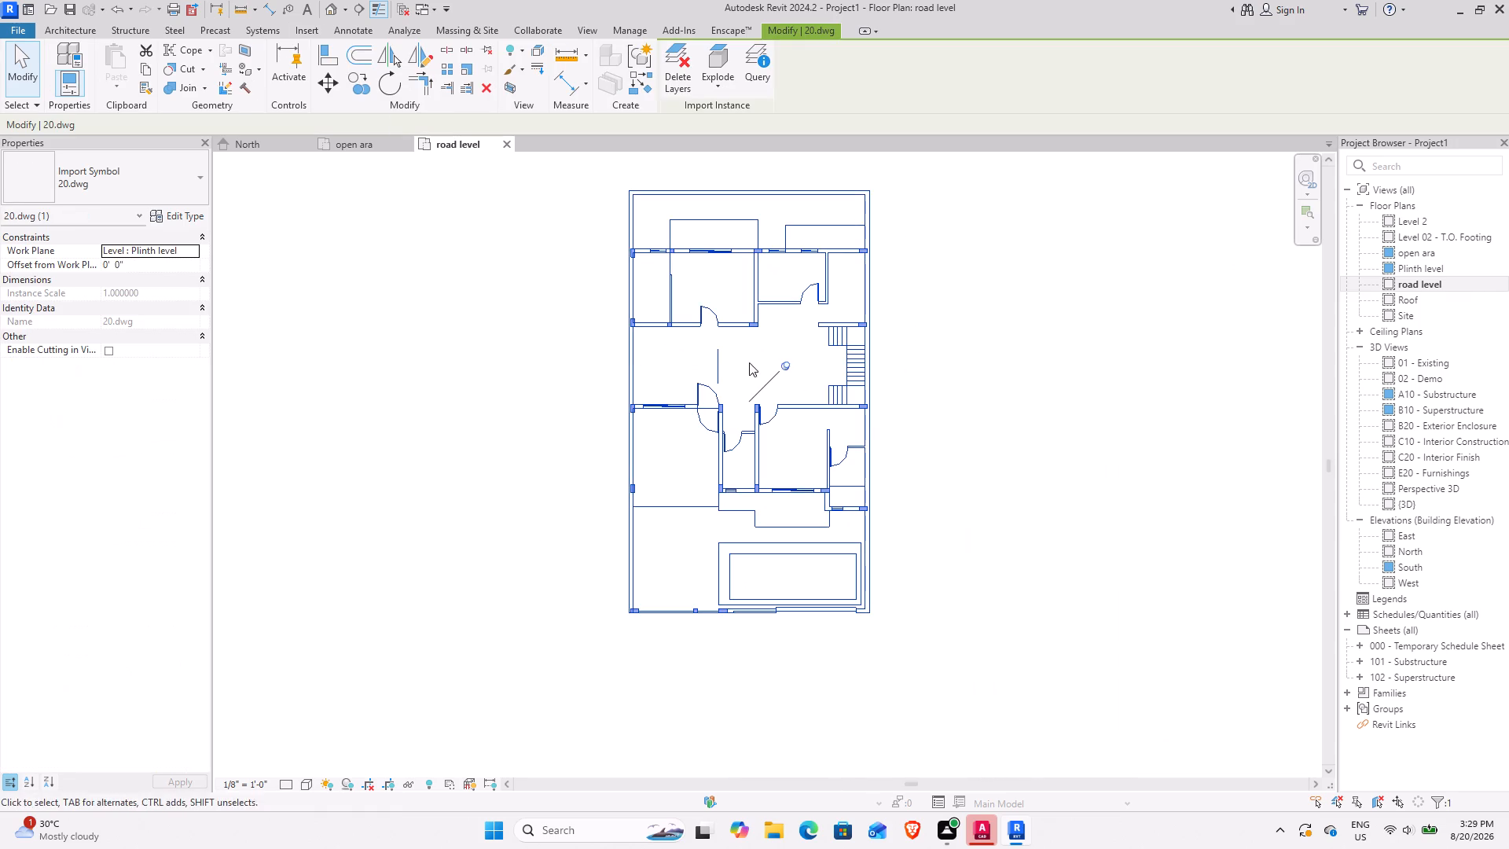
{"action": "left_click", "coordinate": [997, 385]}
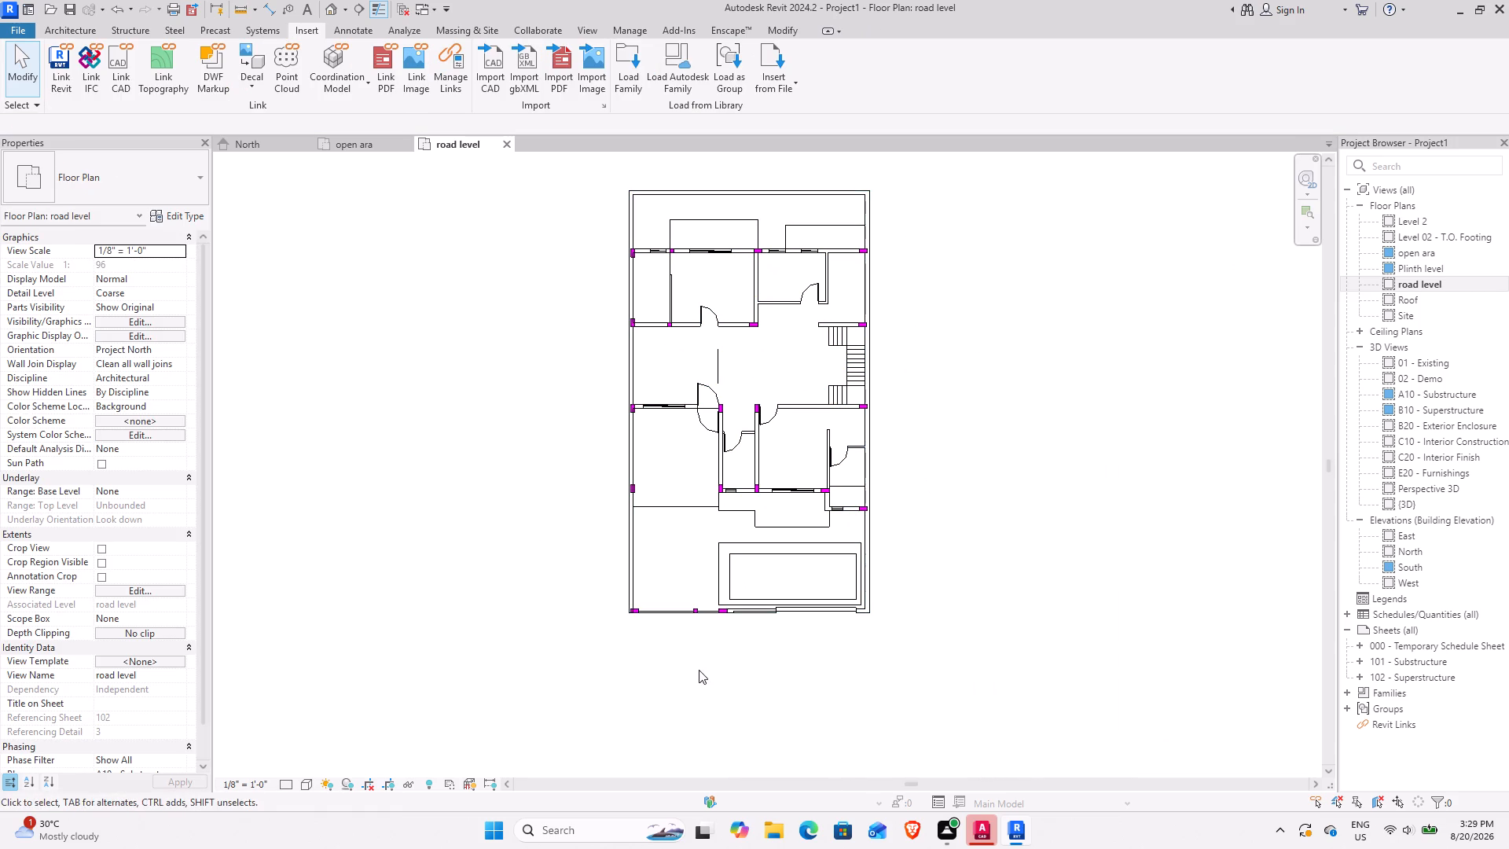
{"action": "double_click", "coordinate": [1432, 270]}
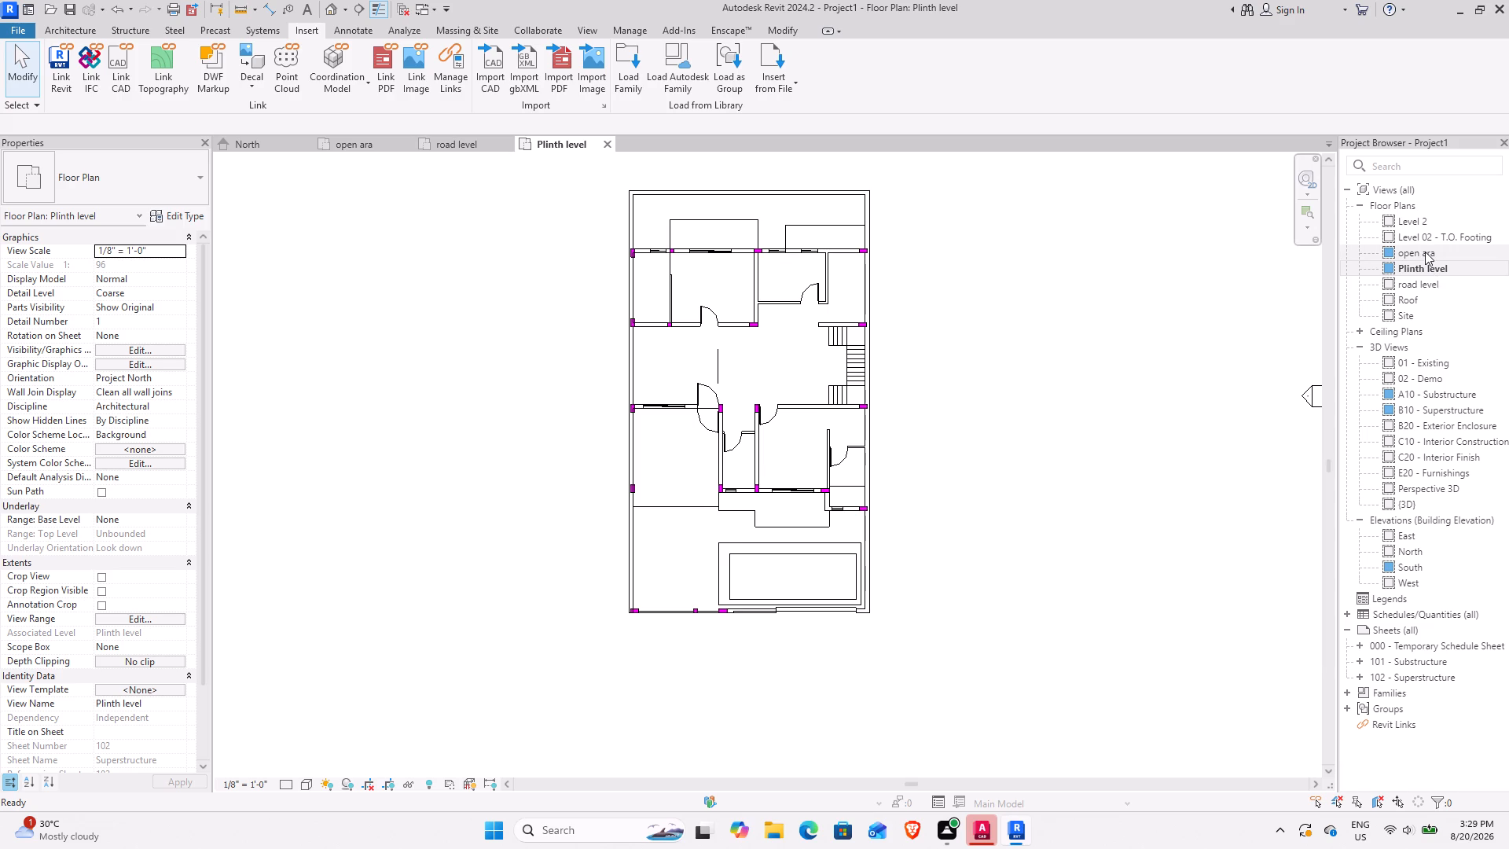
{"action": "double_click", "coordinate": [1425, 283]}
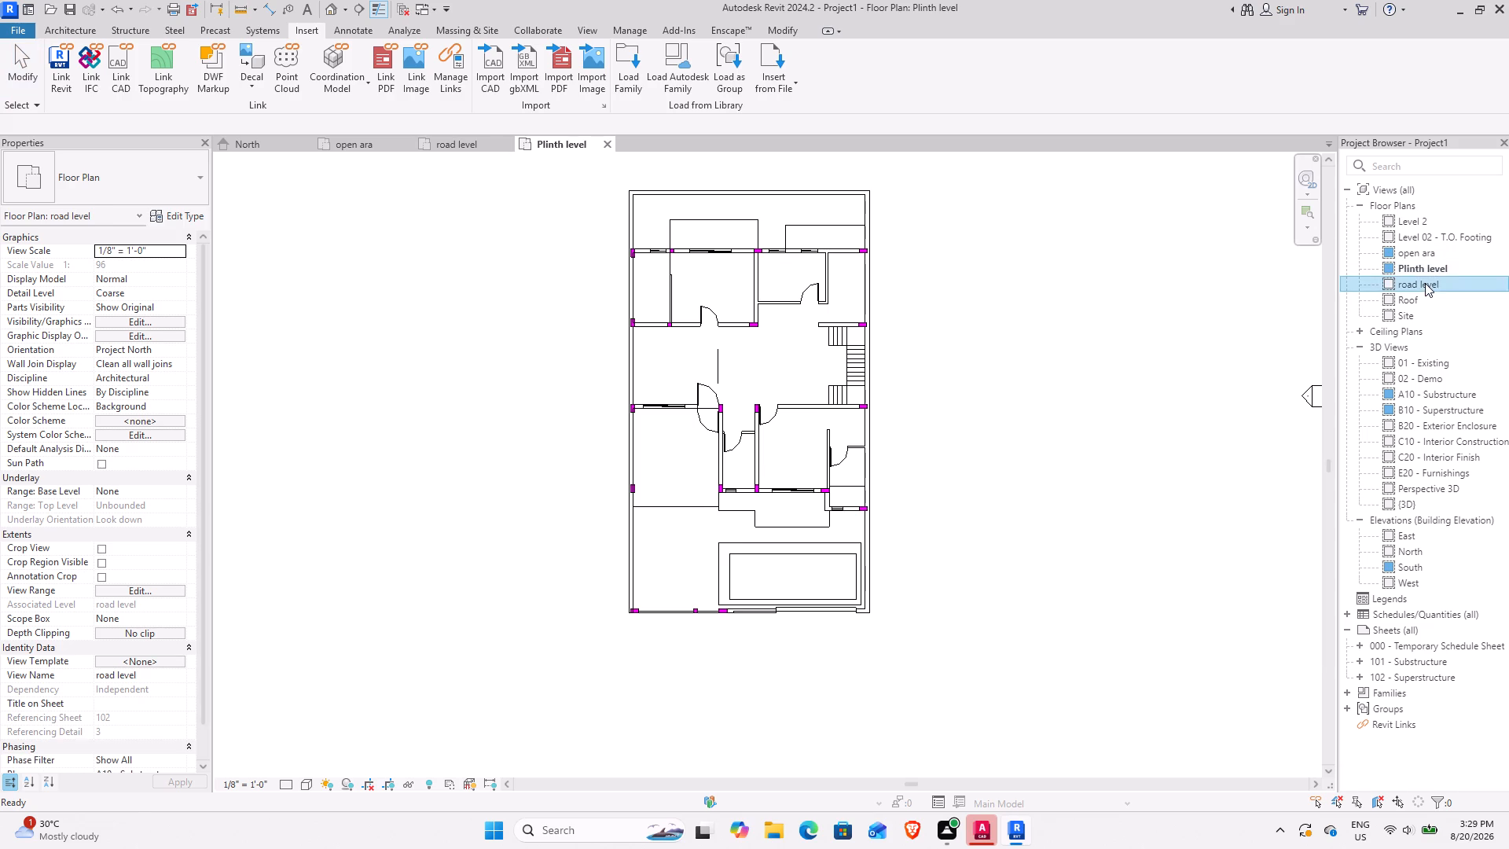
Examine the outer boundary lines, columns and front corner of the imported drawing in the road level plan.
{"action": "scroll", "coordinate": [719, 419], "scroll_direction": "up", "scroll_amount": 2}
{"action": "middle_click_drag", "start_coordinate": [756, 524], "coordinate": [647, 564]}
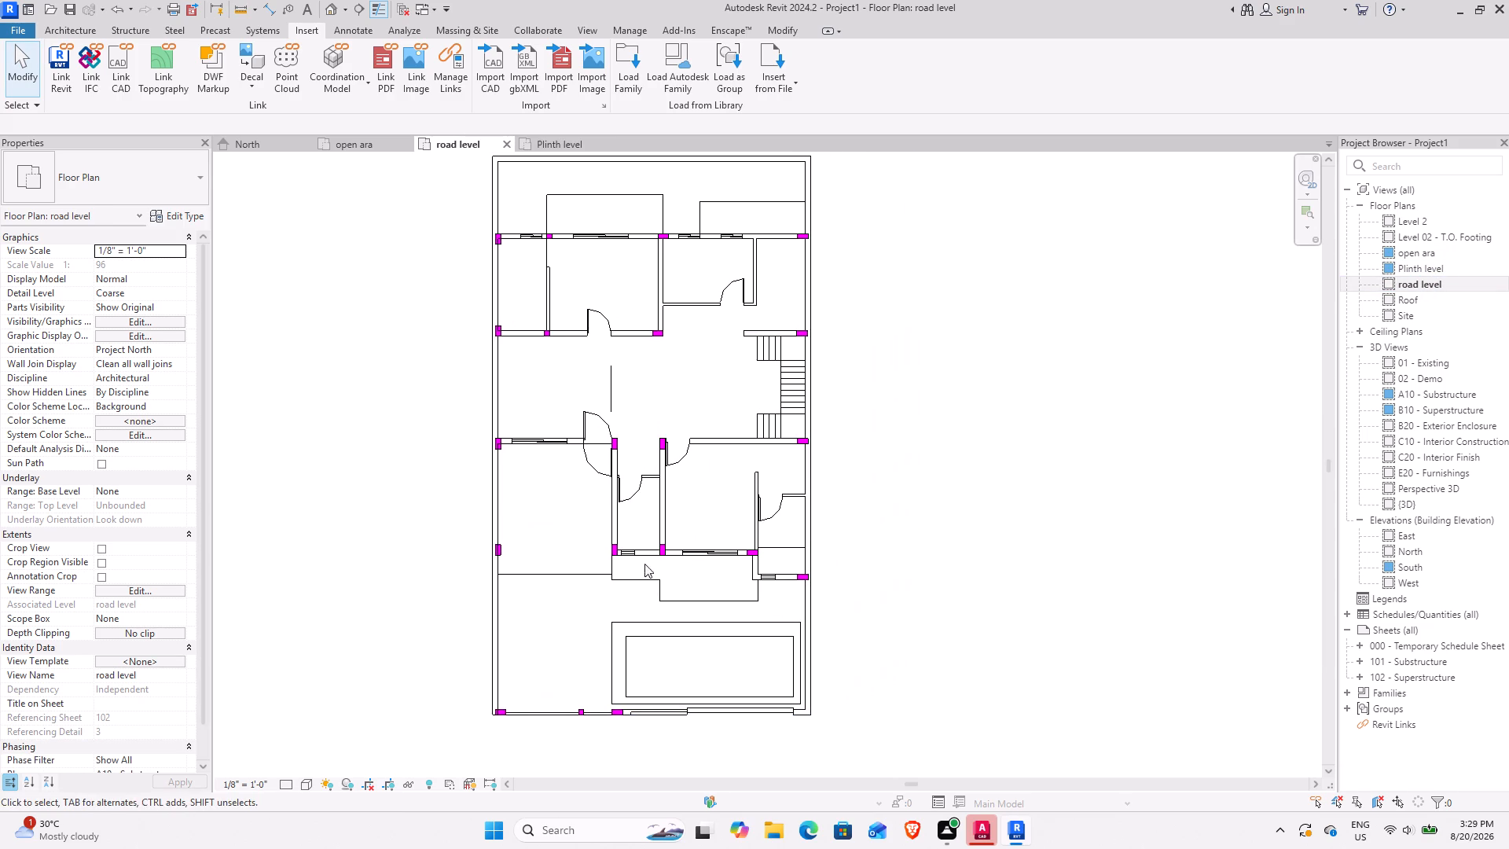
{"action": "middle_click_drag", "start_coordinate": [592, 705], "coordinate": [727, 650]}
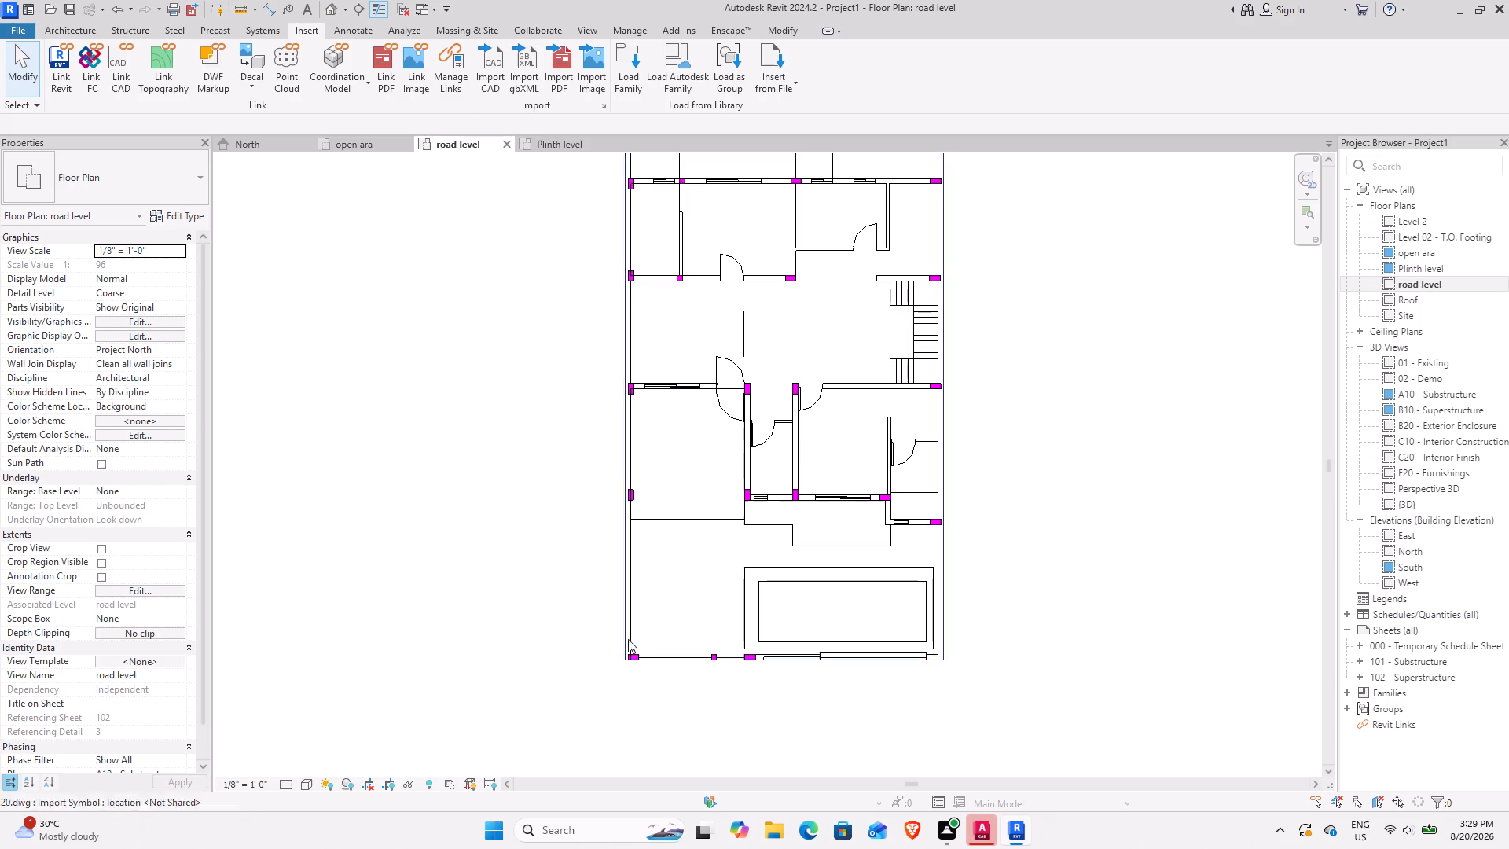
{"action": "scroll", "coordinate": [662, 641], "scroll_direction": "up", "scroll_amount": 7}
{"action": "scroll", "coordinate": [629, 632], "scroll_direction": "down", "scroll_amount": 3}
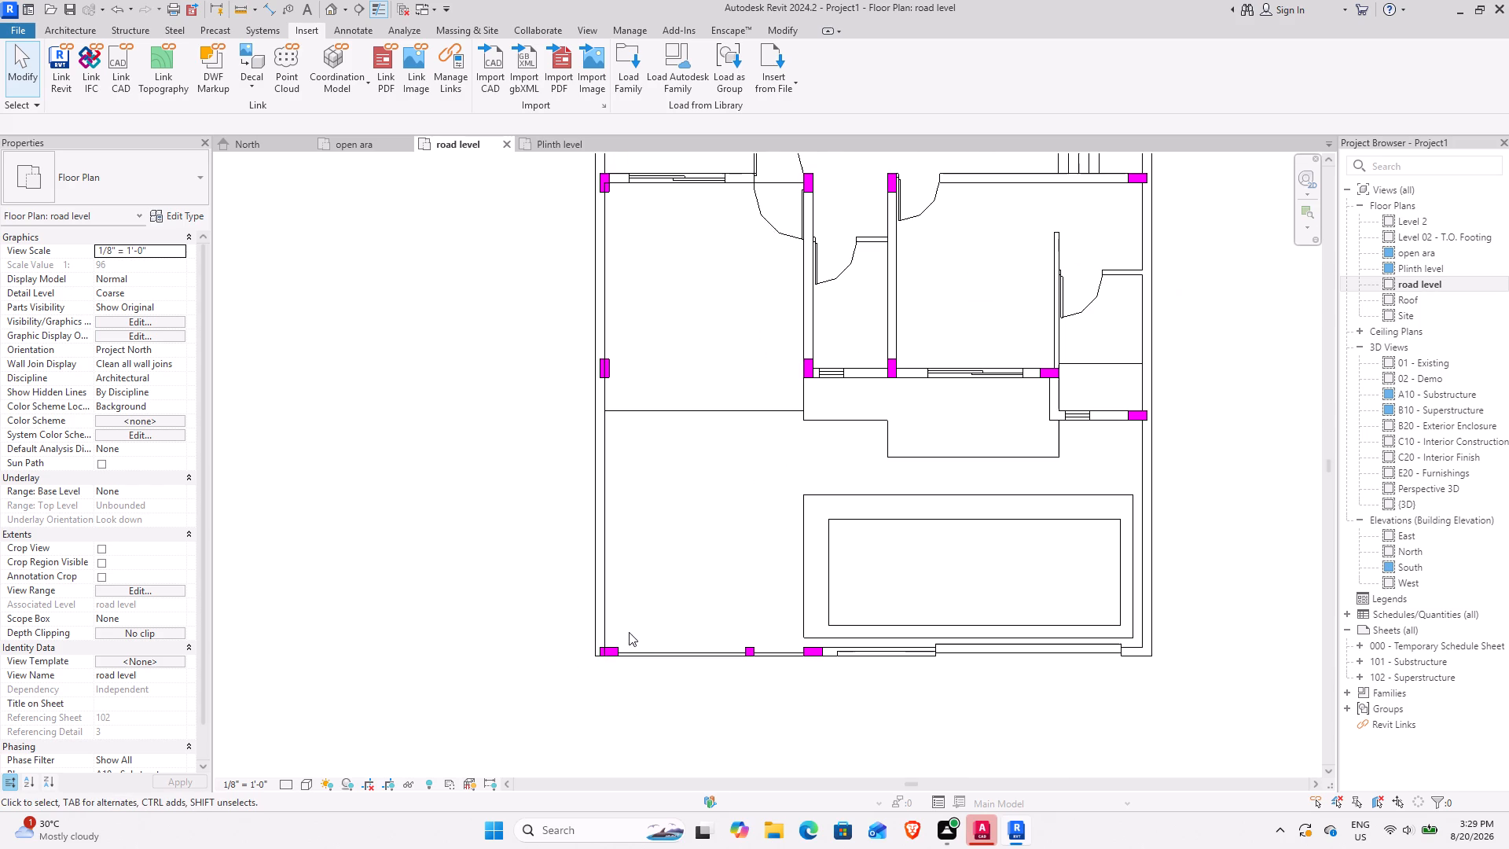
{"action": "scroll", "coordinate": [605, 662], "scroll_direction": "up", "scroll_amount": 5}
{"action": "middle_click_drag", "start_coordinate": [704, 575], "coordinate": [640, 637]}
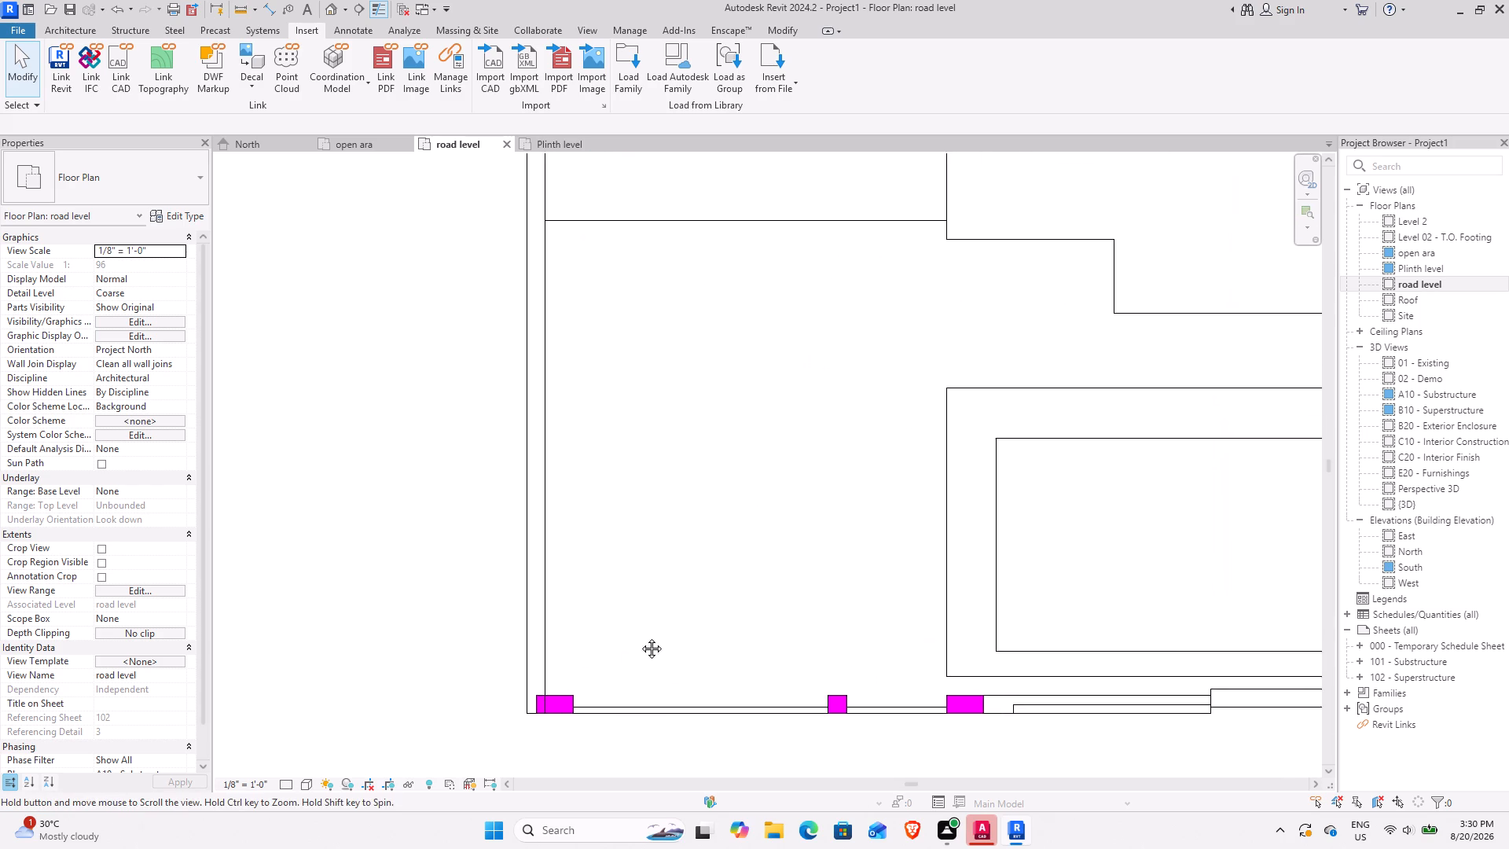
{"action": "middle_click_drag", "start_coordinate": [640, 637], "coordinate": [635, 640]}
{"action": "scroll", "coordinate": [617, 607], "scroll_direction": "down", "scroll_amount": 3}
{"action": "middle_click_drag", "start_coordinate": [644, 576], "coordinate": [586, 574]}
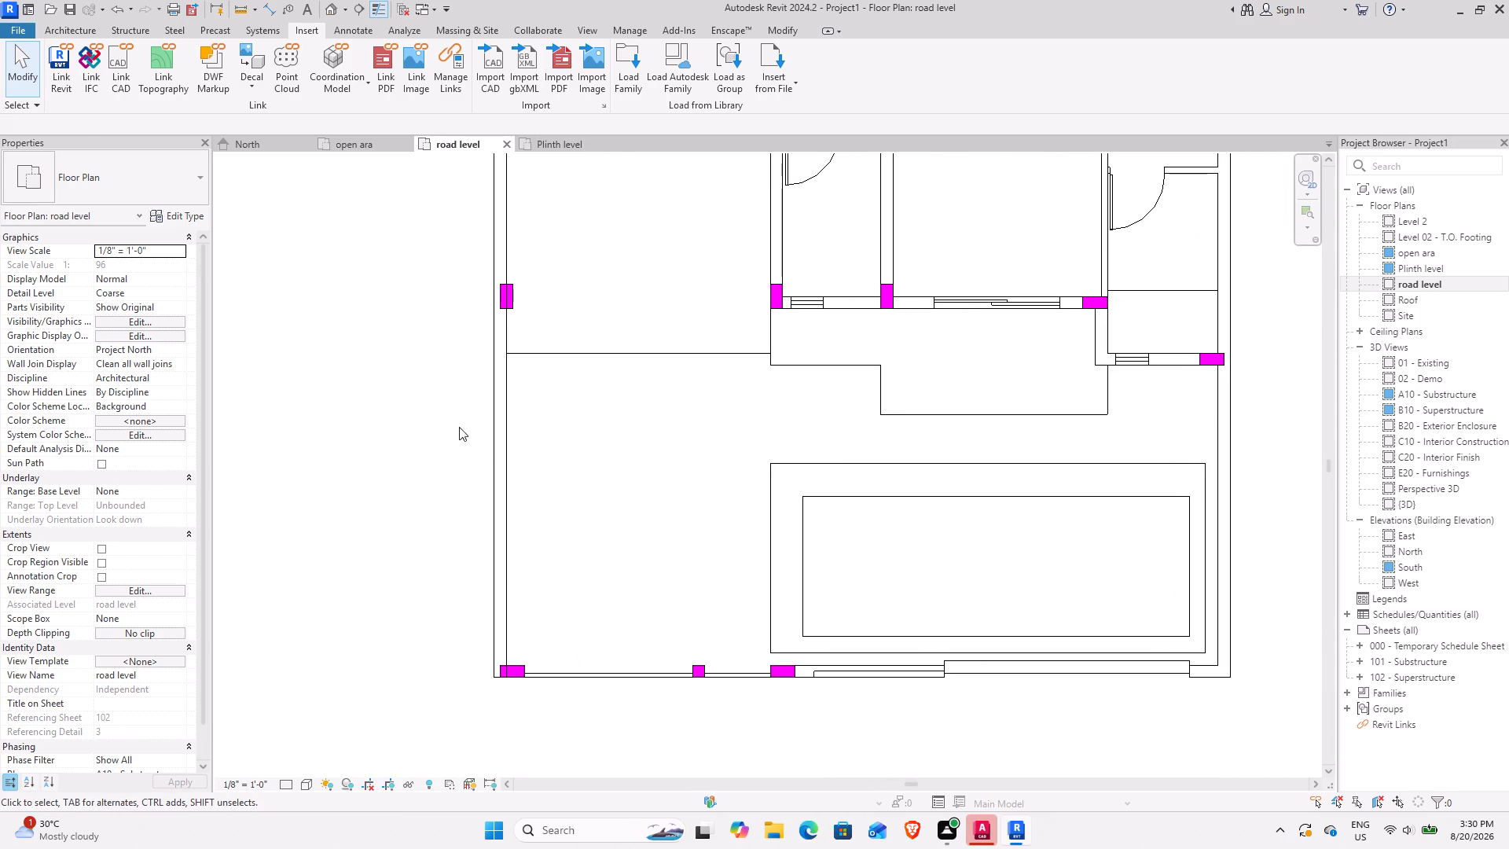
{"action": "left_click", "coordinate": [76, 28]}
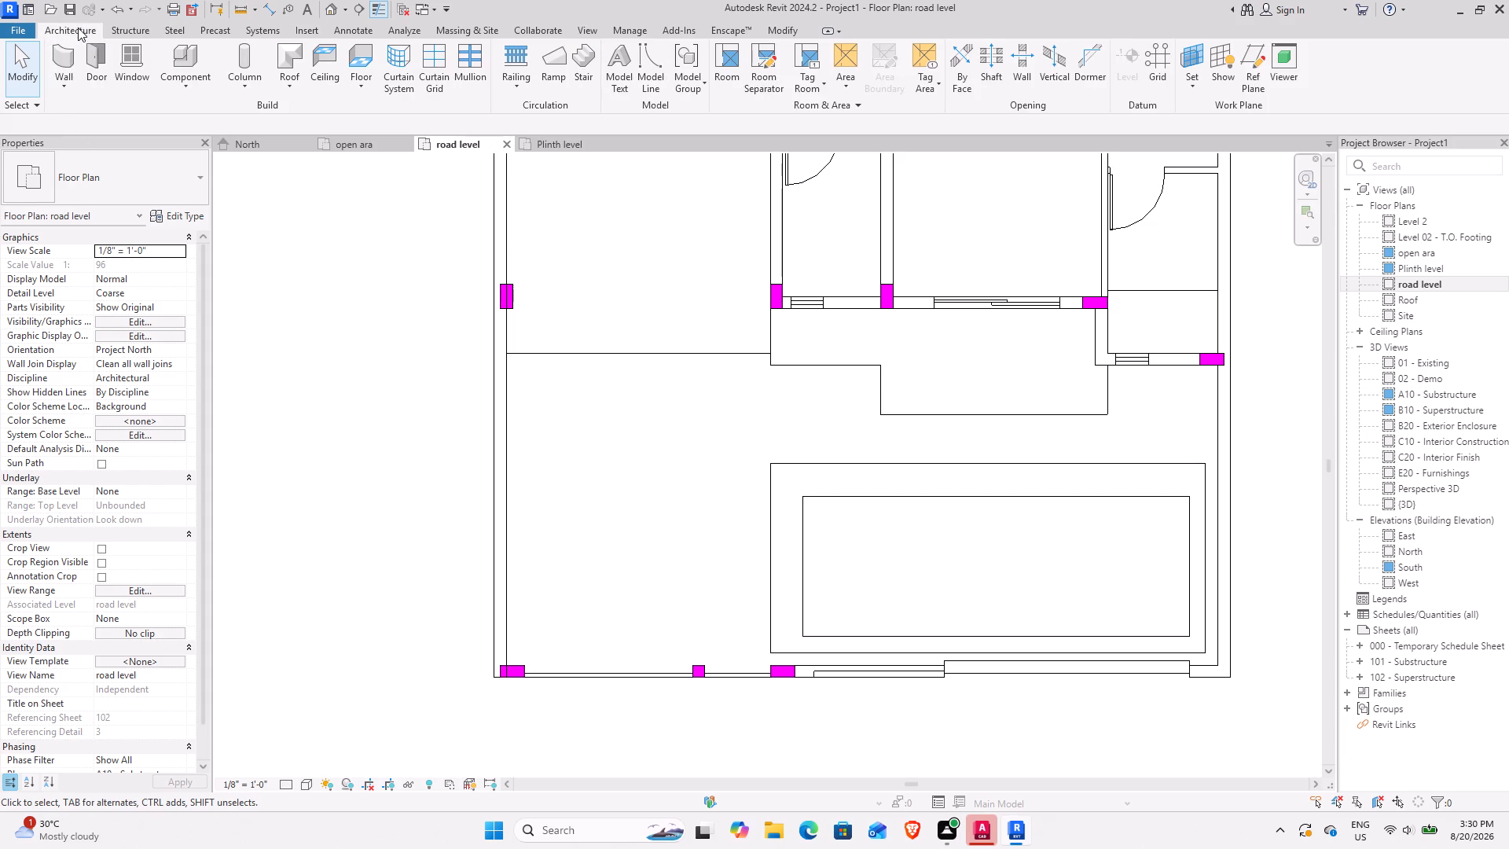
{"action": "left_click", "coordinate": [119, 28]}
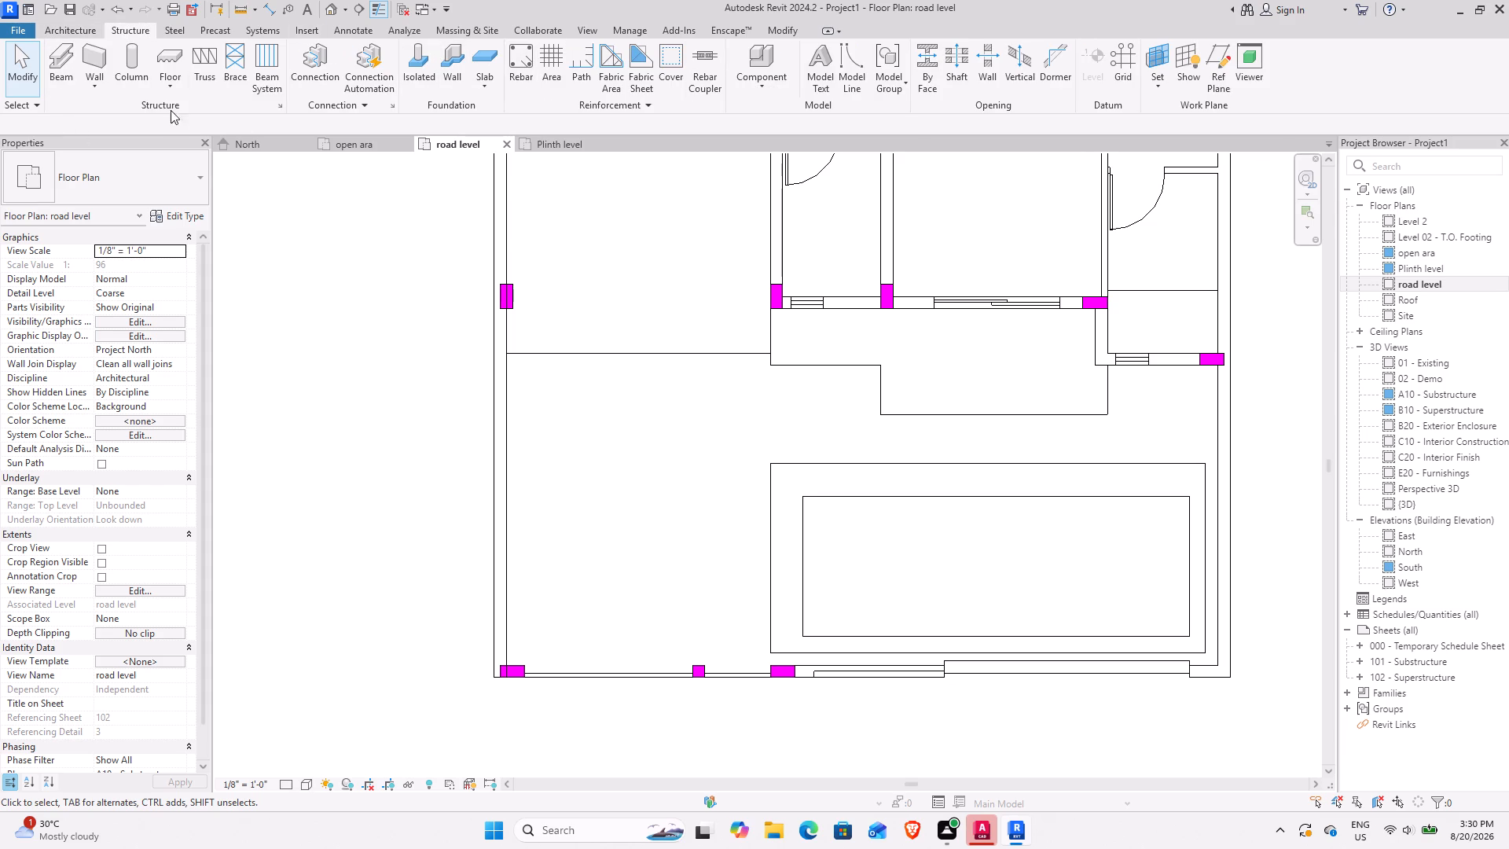
{"action": "left_click", "coordinate": [83, 28]}
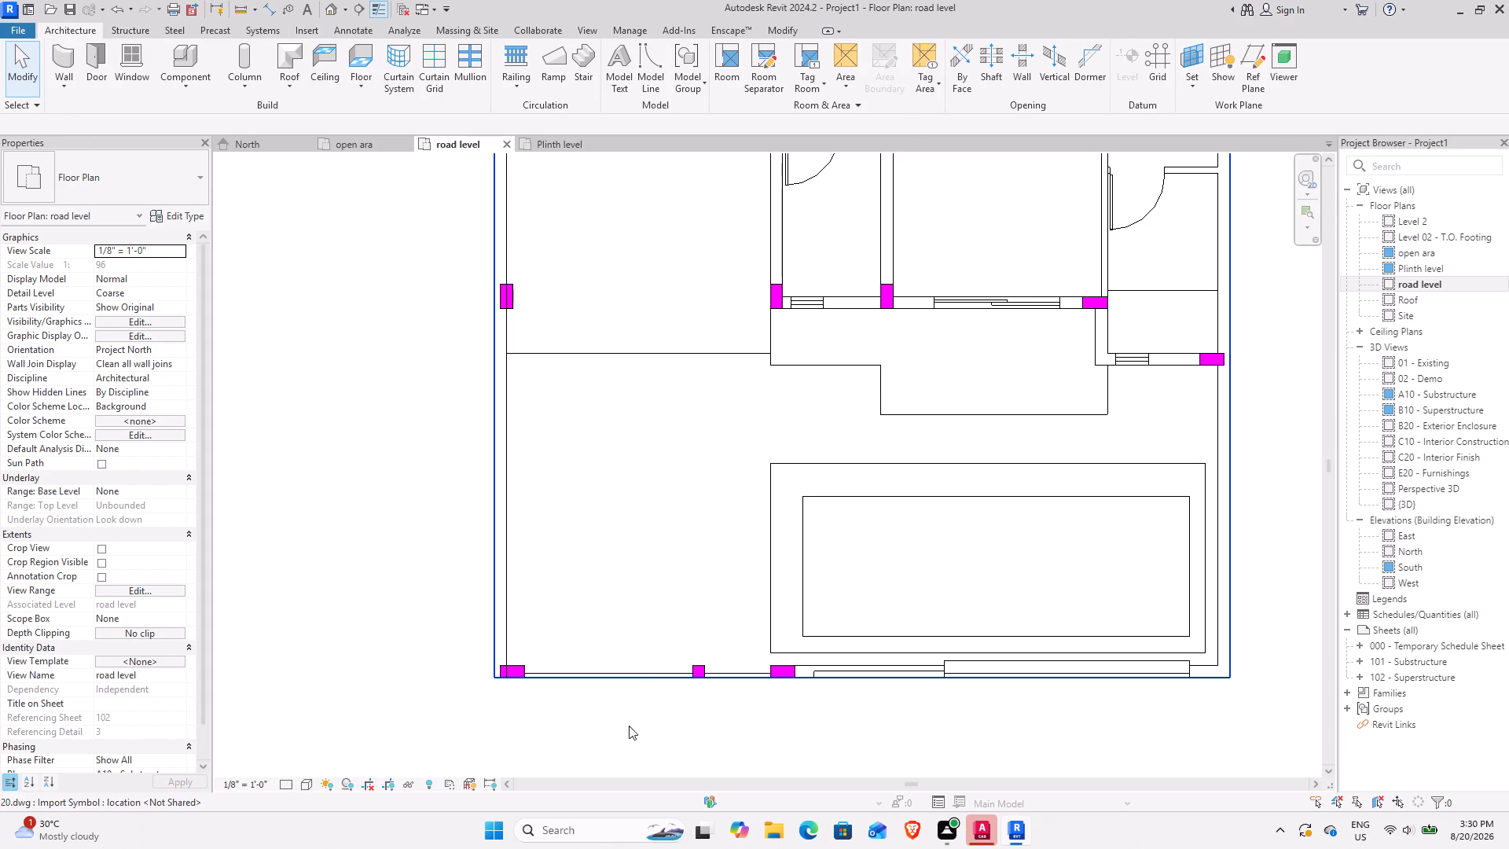
{"action": "scroll", "coordinate": [469, 693], "scroll_direction": "up", "scroll_amount": 6}
{"action": "scroll", "coordinate": [707, 557], "scroll_direction": "down", "scroll_amount": 3}
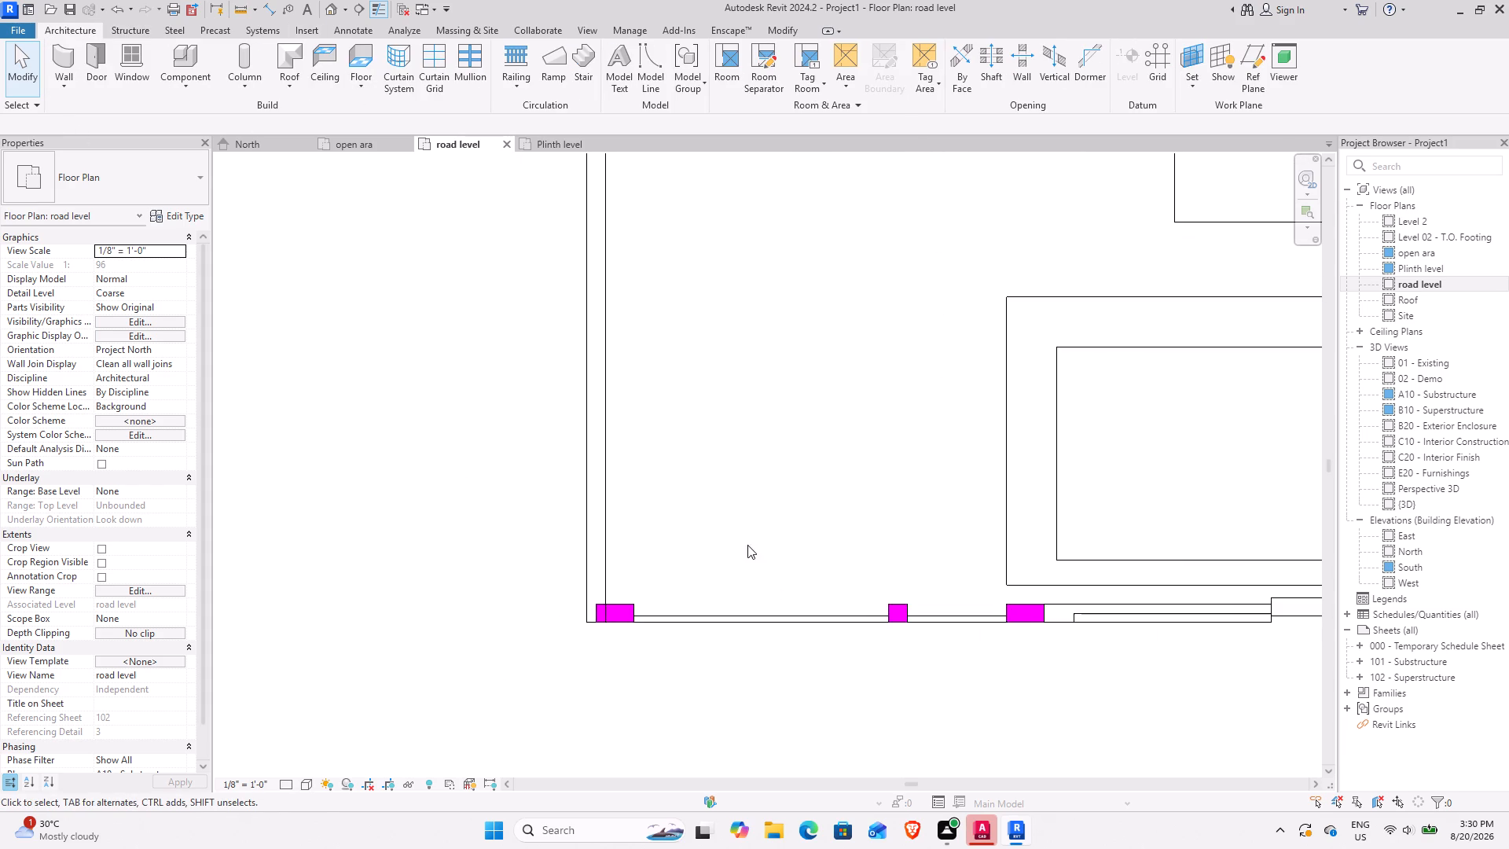
{"action": "middle_click_drag", "start_coordinate": [746, 544], "coordinate": [416, 579]}
{"action": "middle_click_drag", "start_coordinate": [402, 602], "coordinate": [468, 589]}
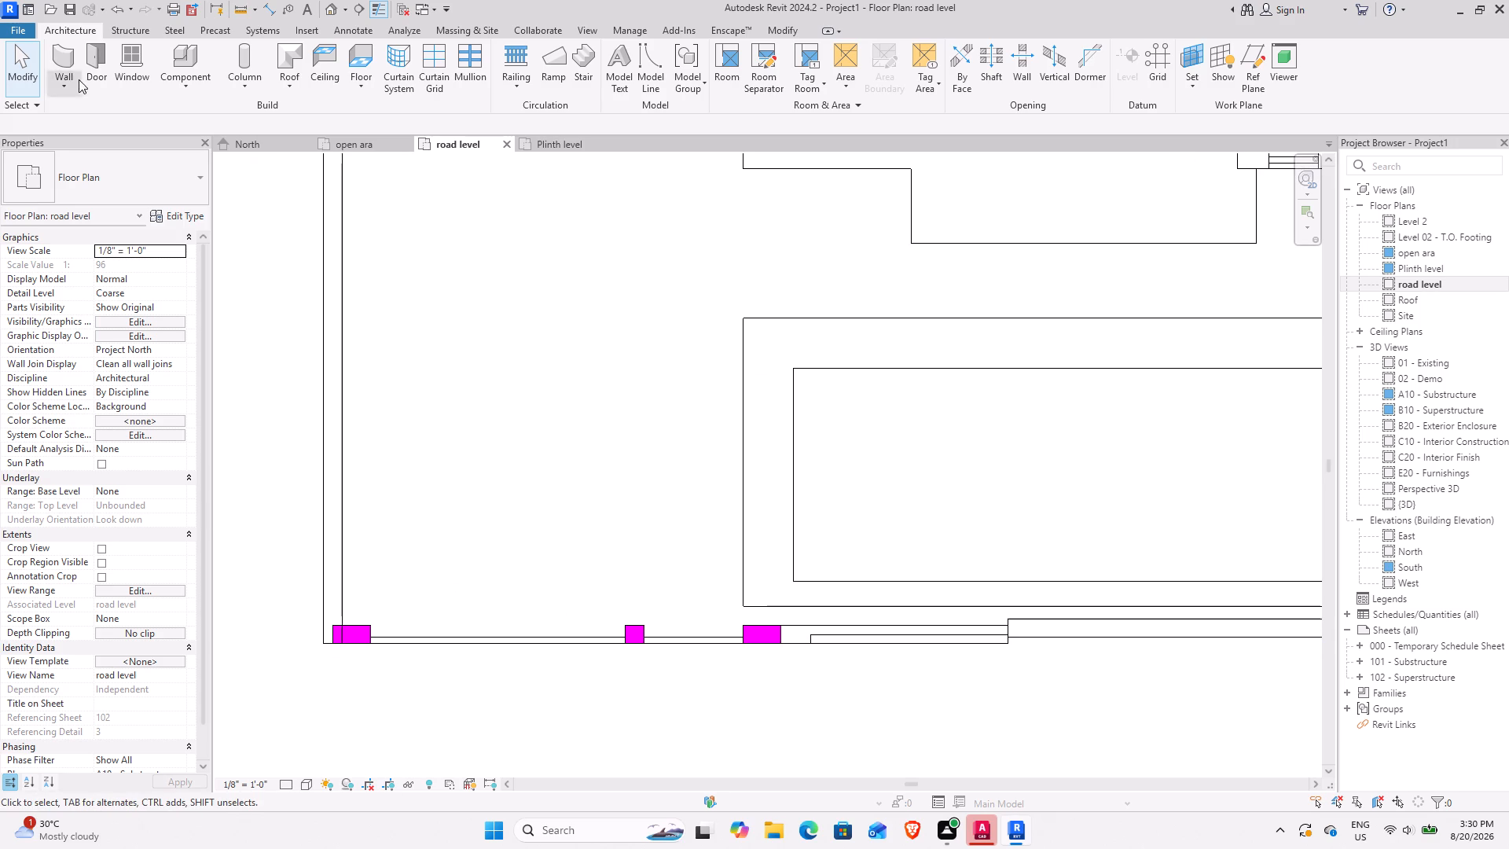
Start a wall and duplicate the Generic - 8" type as a new basic wall type named 9" wall.
{"action": "left_click", "coordinate": [70, 50]}
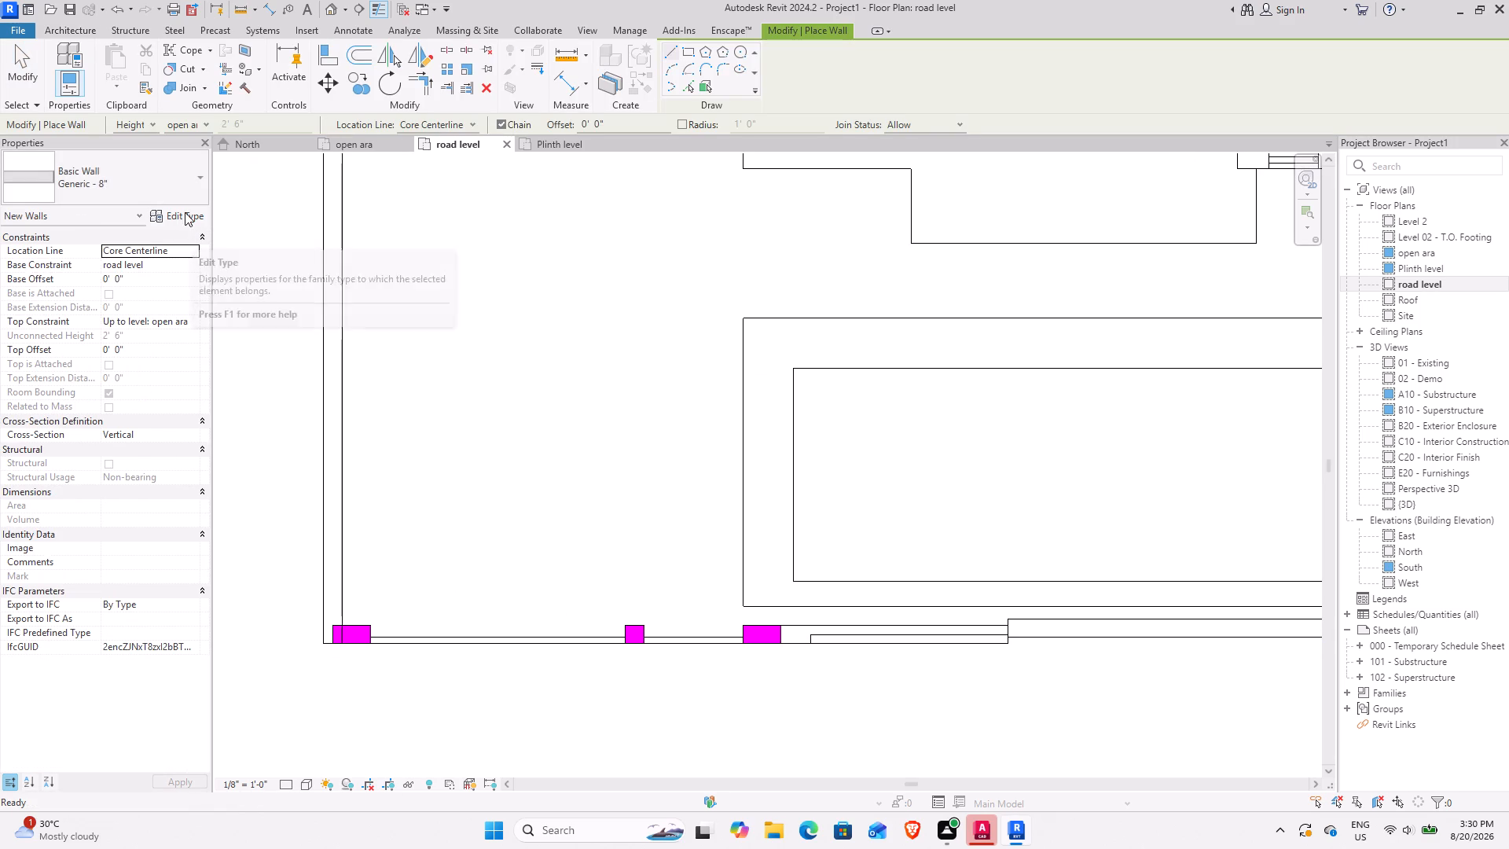
{"action": "left_click", "coordinate": [185, 212]}
{"action": "left_click", "coordinate": [1028, 252]}
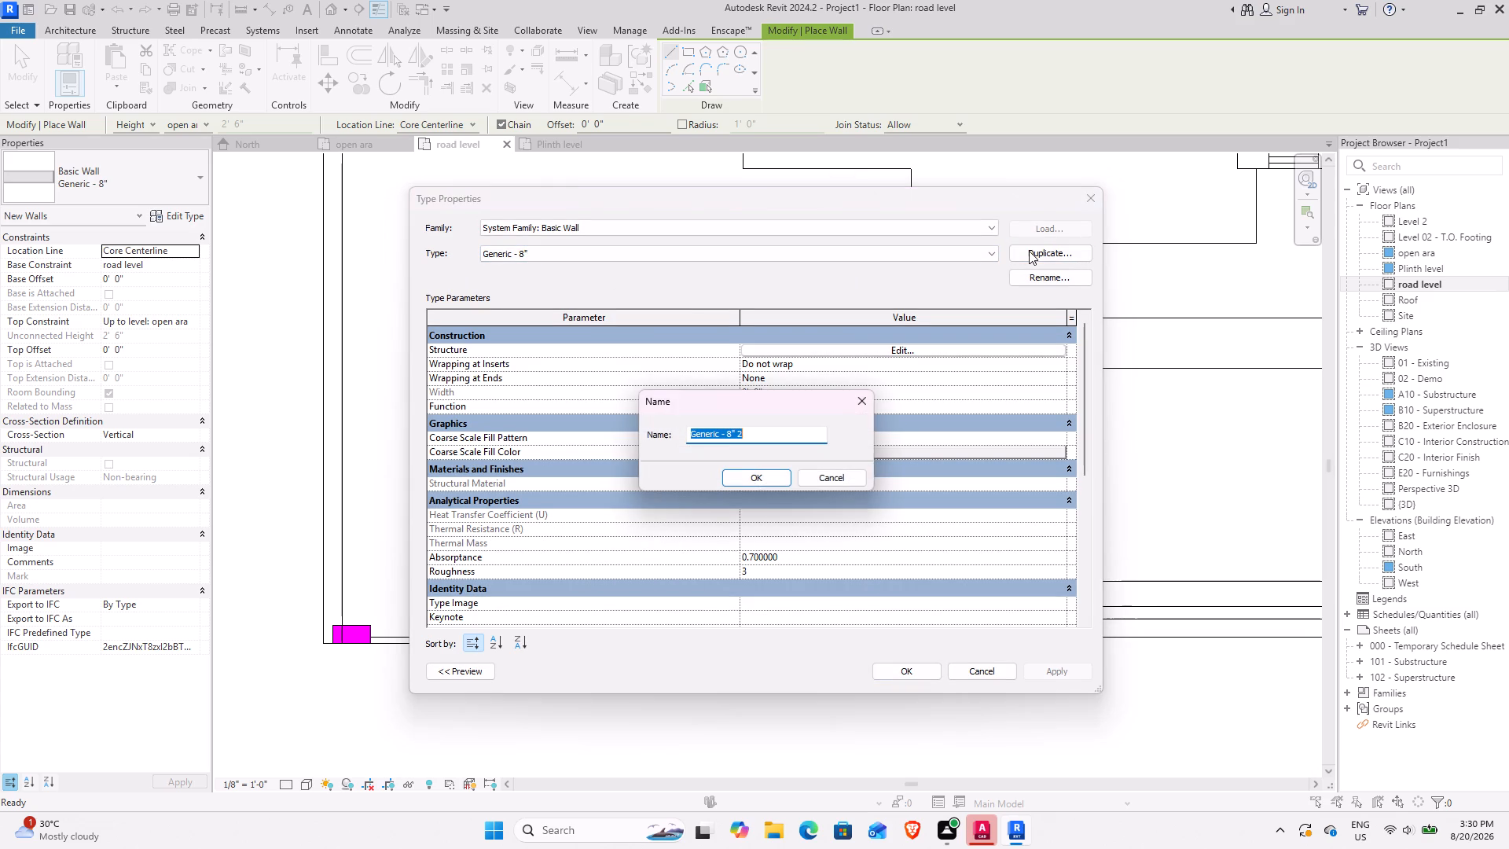
{"action": "key", "text": "9"}
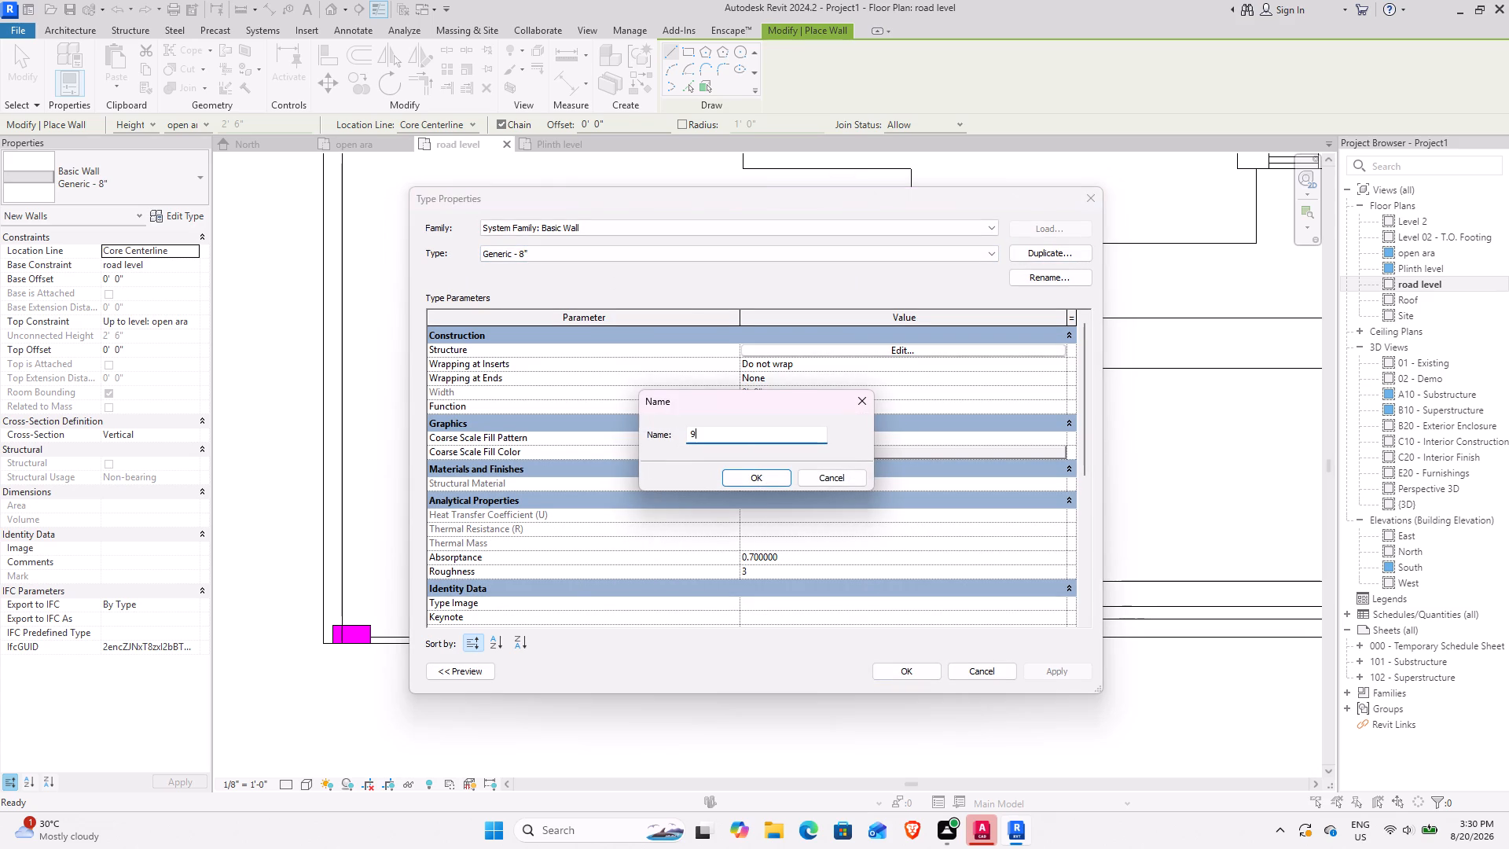
{"action": "key", "text": "shift+quotedbl"}
{"action": "key", "text": "space"}
{"action": "type", "text": "wall"}
{"action": "left_click", "coordinate": [772, 474]}
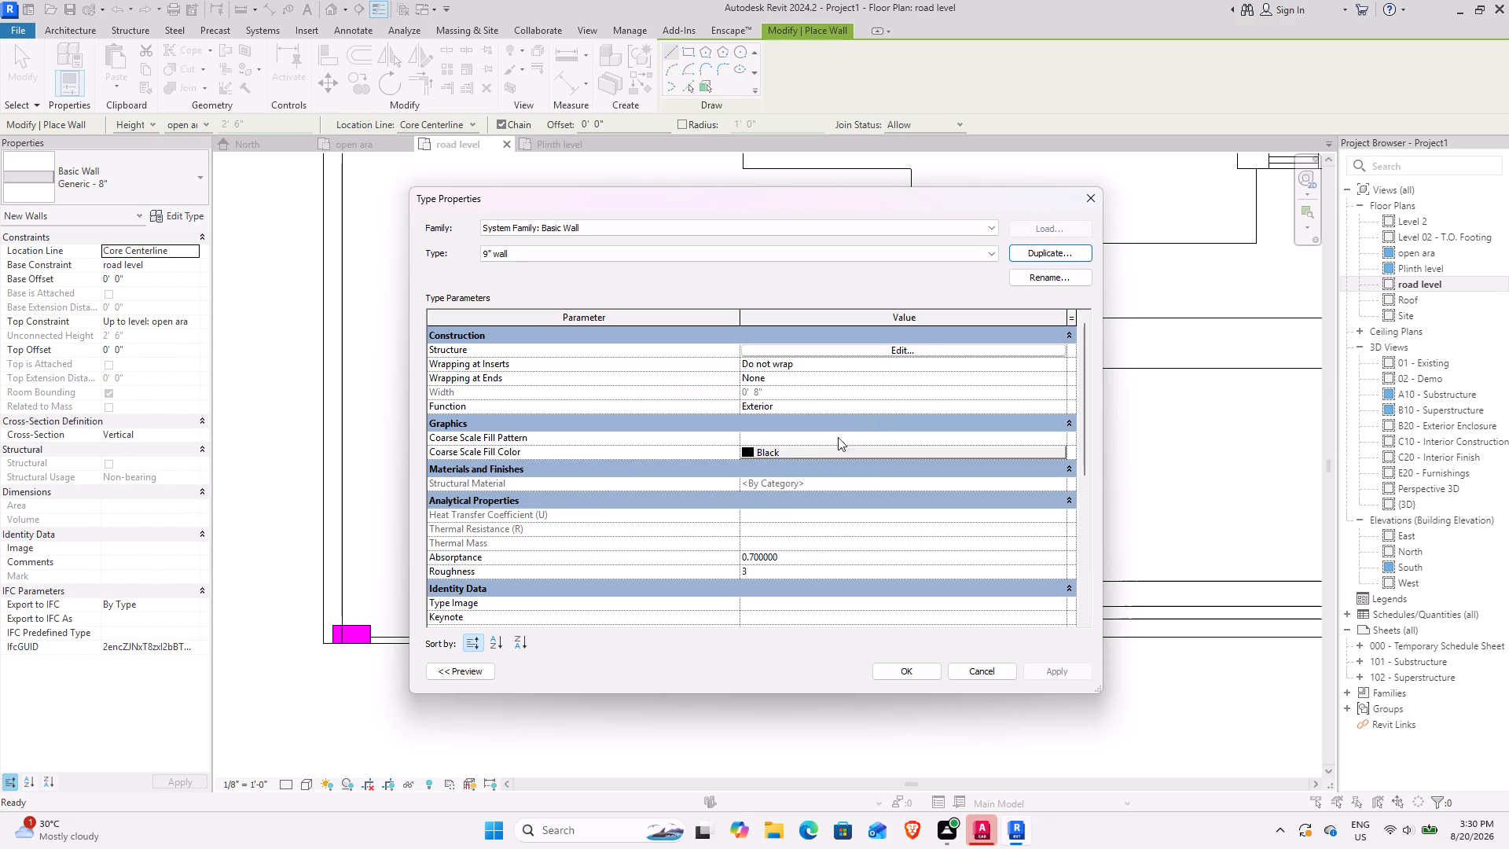
Set the structure layer thickness of the 9" wall type to 9" and apply the type.
{"action": "left_click", "coordinate": [916, 347]}
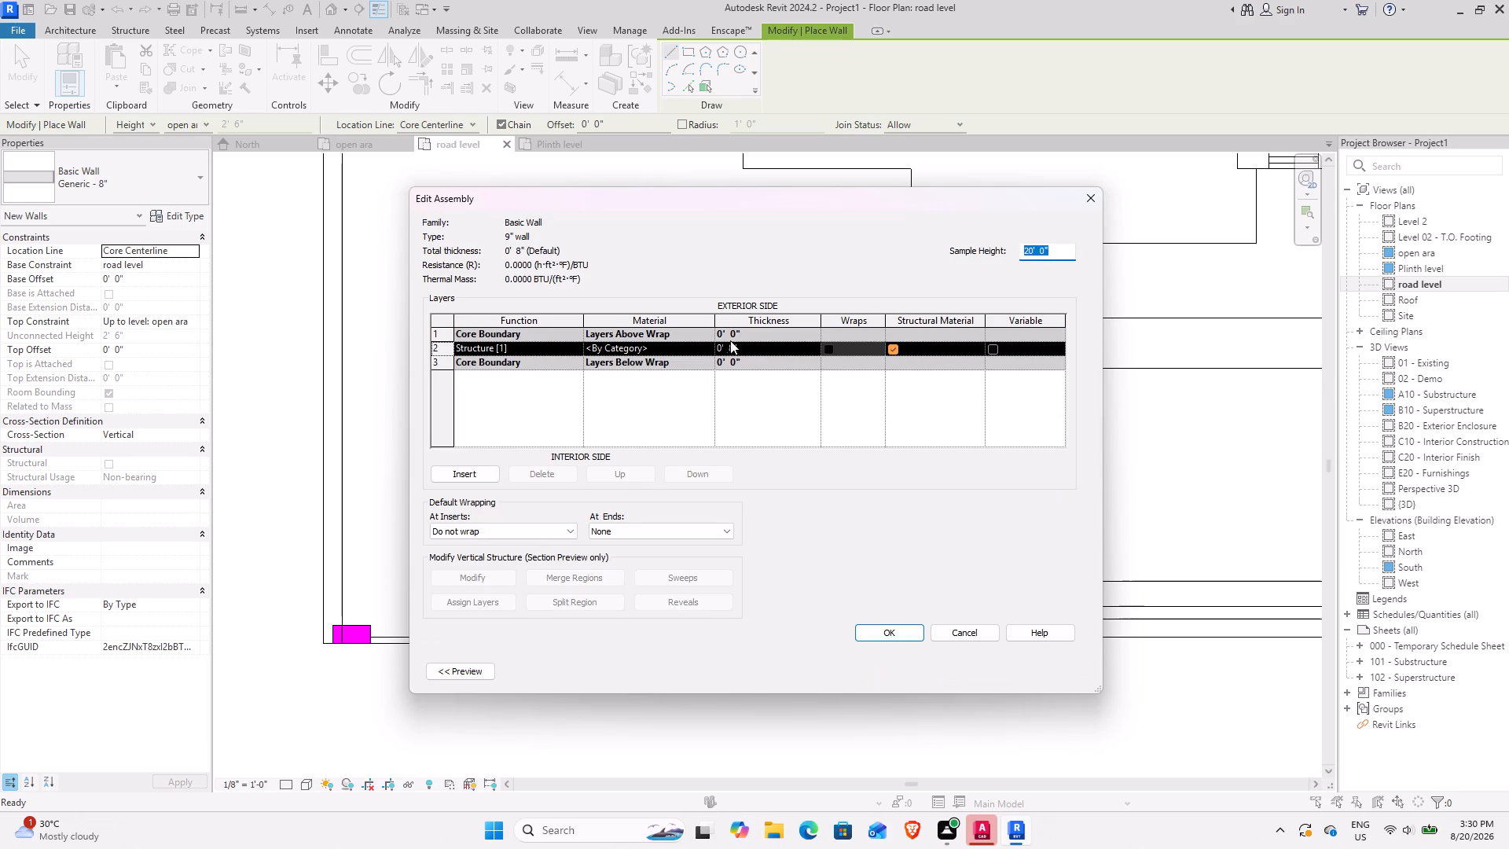
{"action": "left_click", "coordinate": [762, 346]}
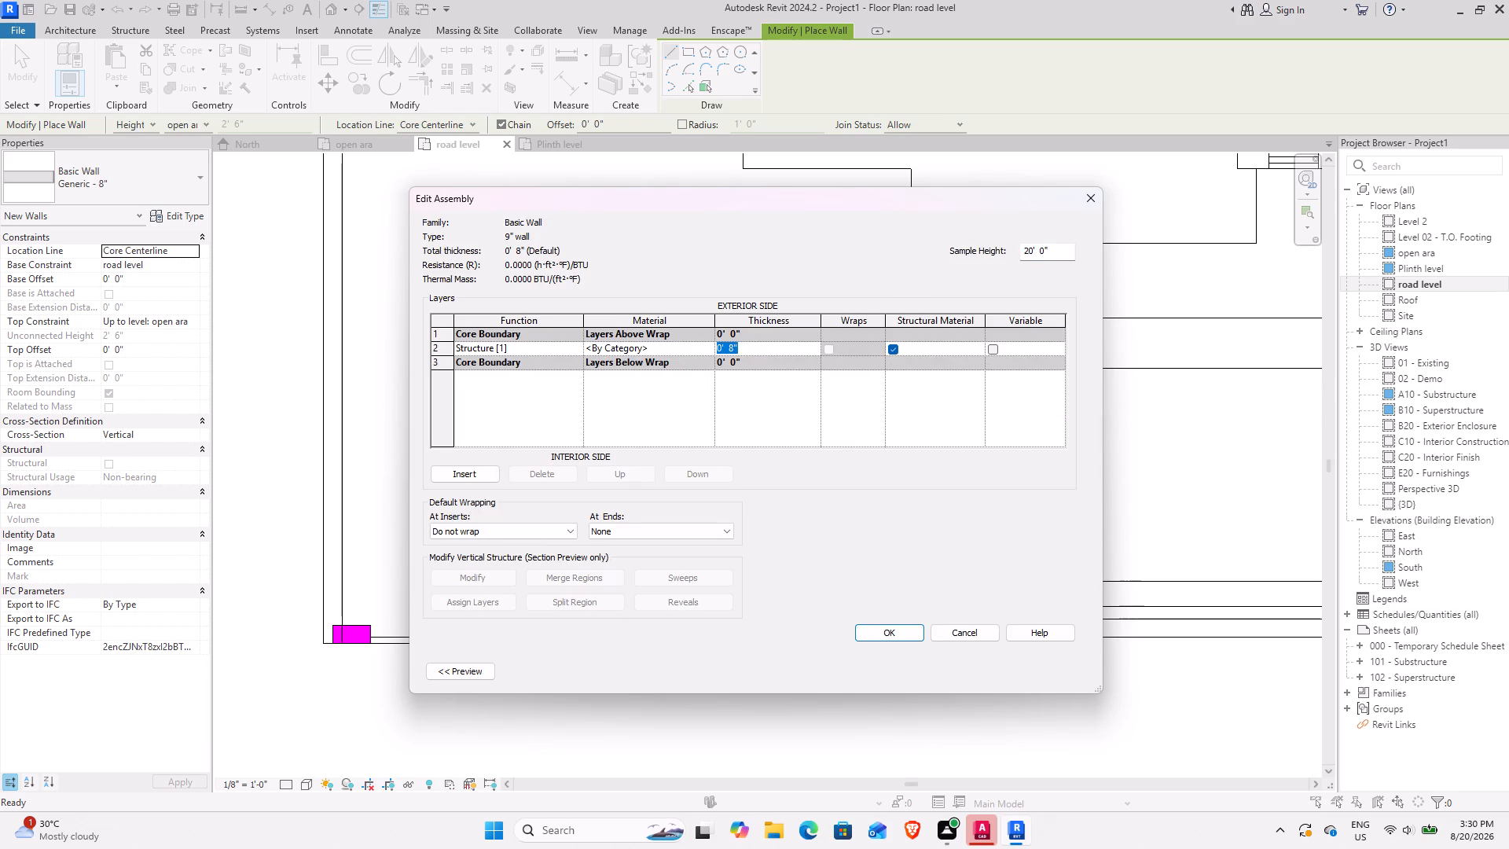
{"action": "type", "text": "9\""}
{"action": "key", "text": "Return"}
{"action": "left_click", "coordinate": [870, 634]}
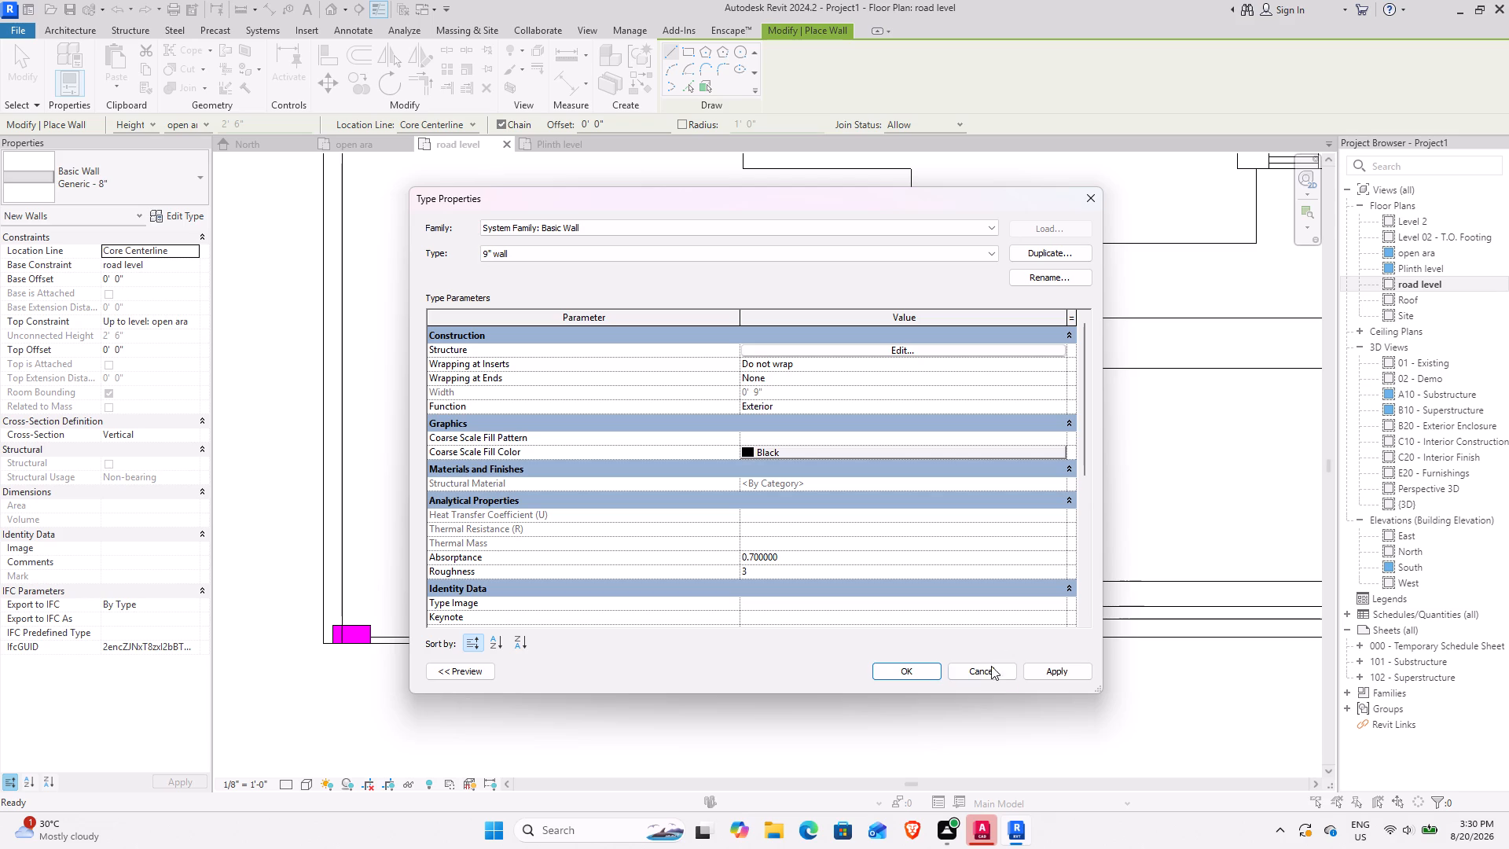
{"action": "left_click", "coordinate": [1051, 671]}
{"action": "left_click", "coordinate": [912, 675]}
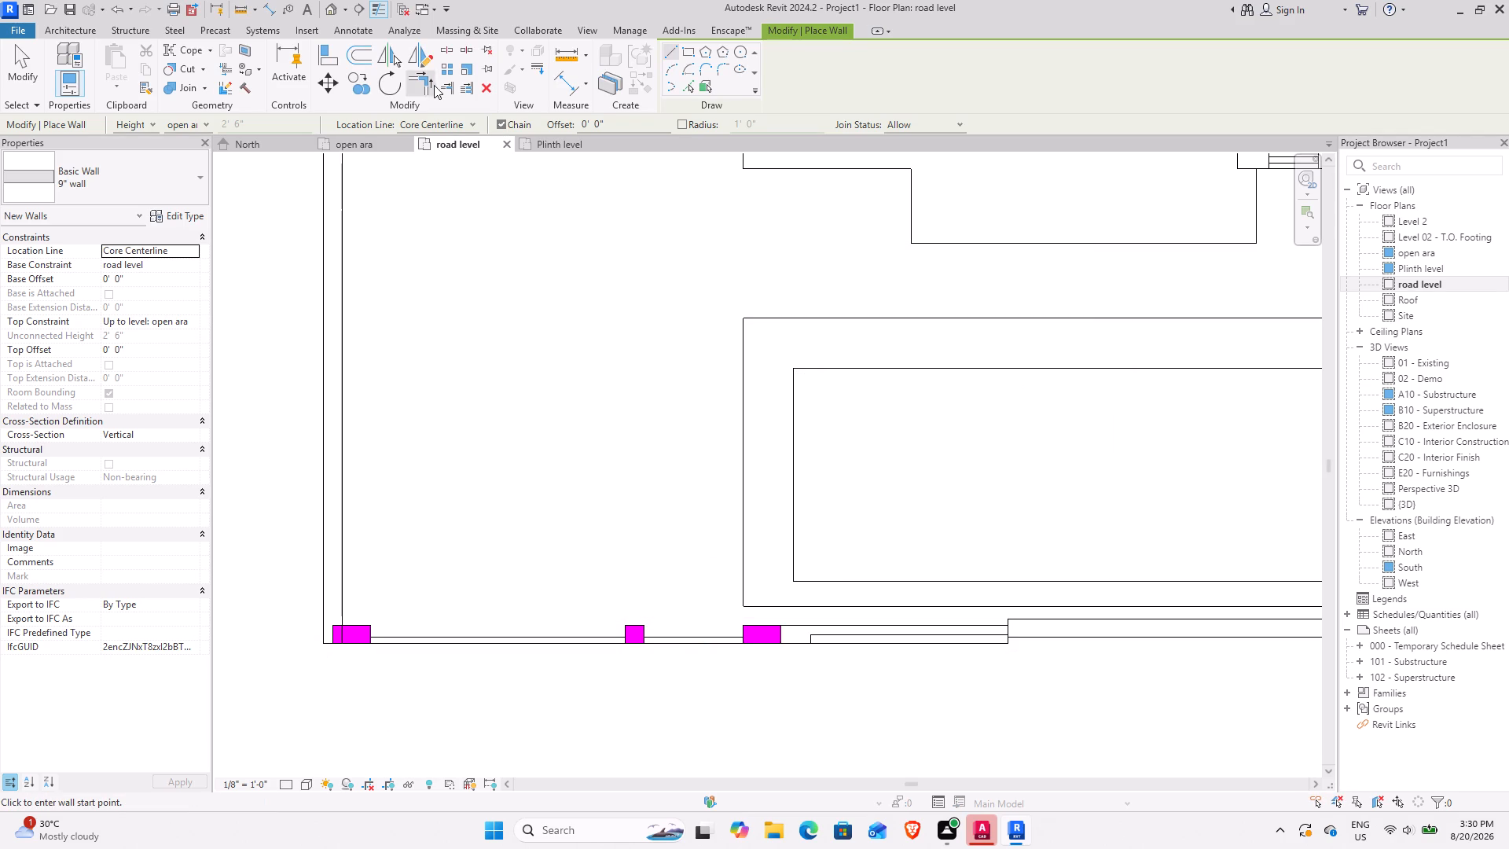
Draw a 79' 0" long 9" wall along the plan's west outer boundary, bottom corner to top, with location line Finish Face: Exterior.
{"action": "left_click", "coordinate": [463, 124]}
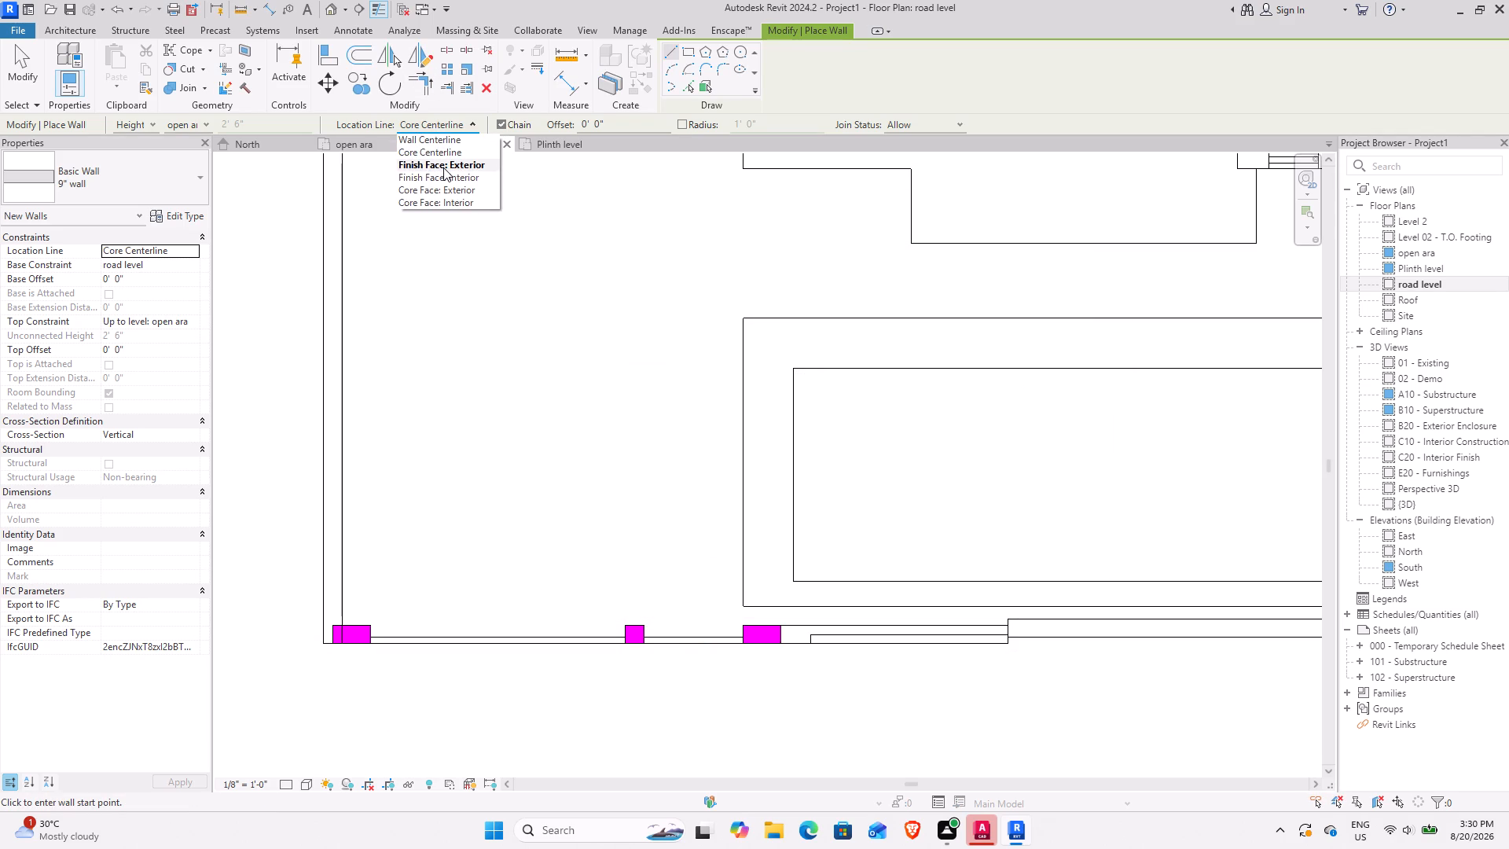
{"action": "left_click", "coordinate": [443, 167]}
{"action": "left_click", "coordinate": [319, 642]}
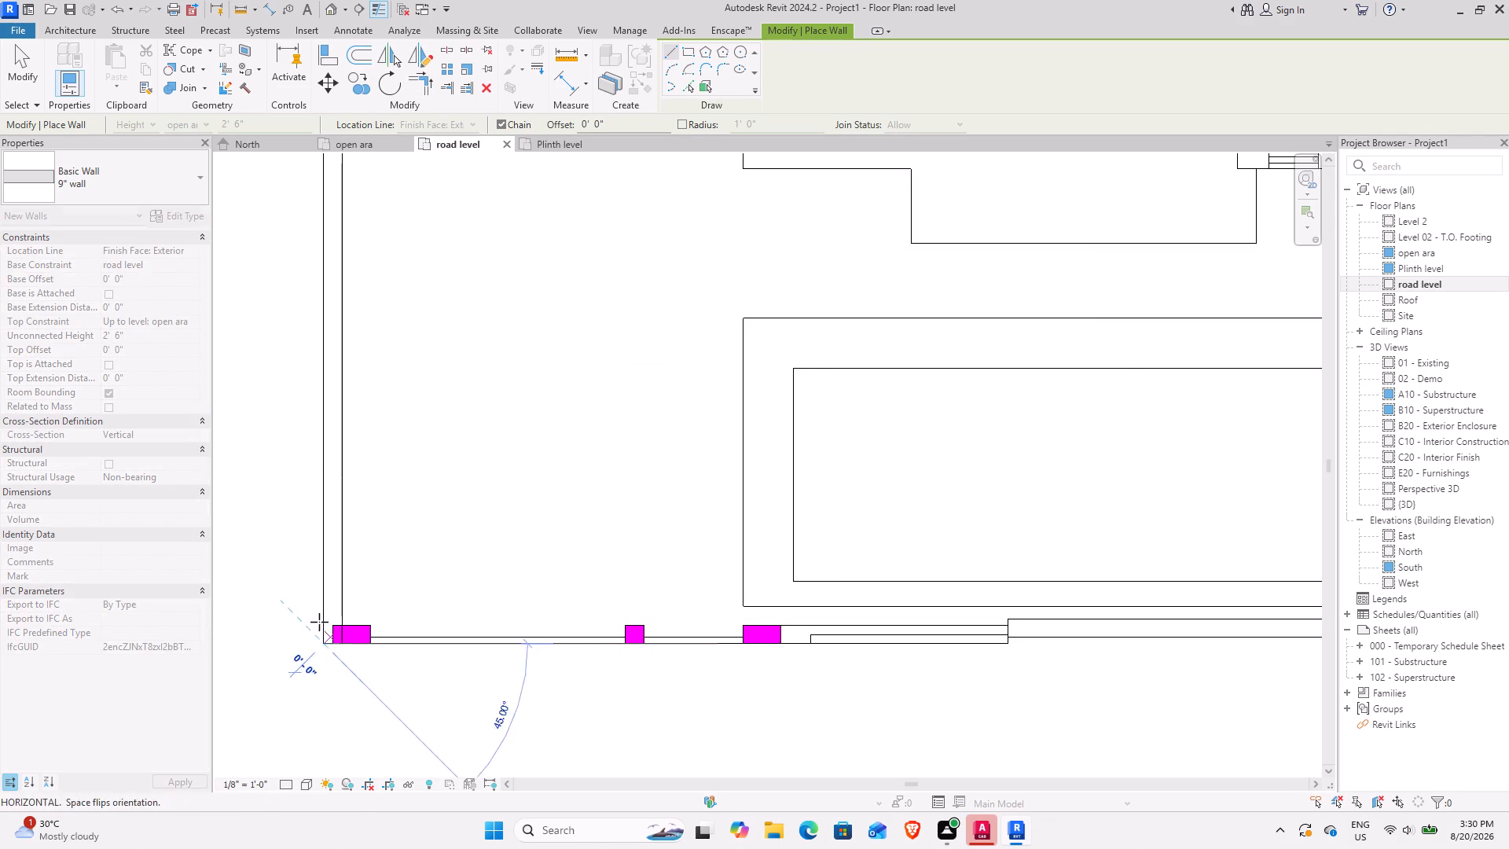
{"action": "scroll", "coordinate": [314, 281], "scroll_direction": "down", "scroll_amount": 3}
{"action": "middle_click_drag", "start_coordinate": [314, 281], "coordinate": [303, 485]}
{"action": "middle_click_drag", "start_coordinate": [337, 281], "coordinate": [336, 308]}
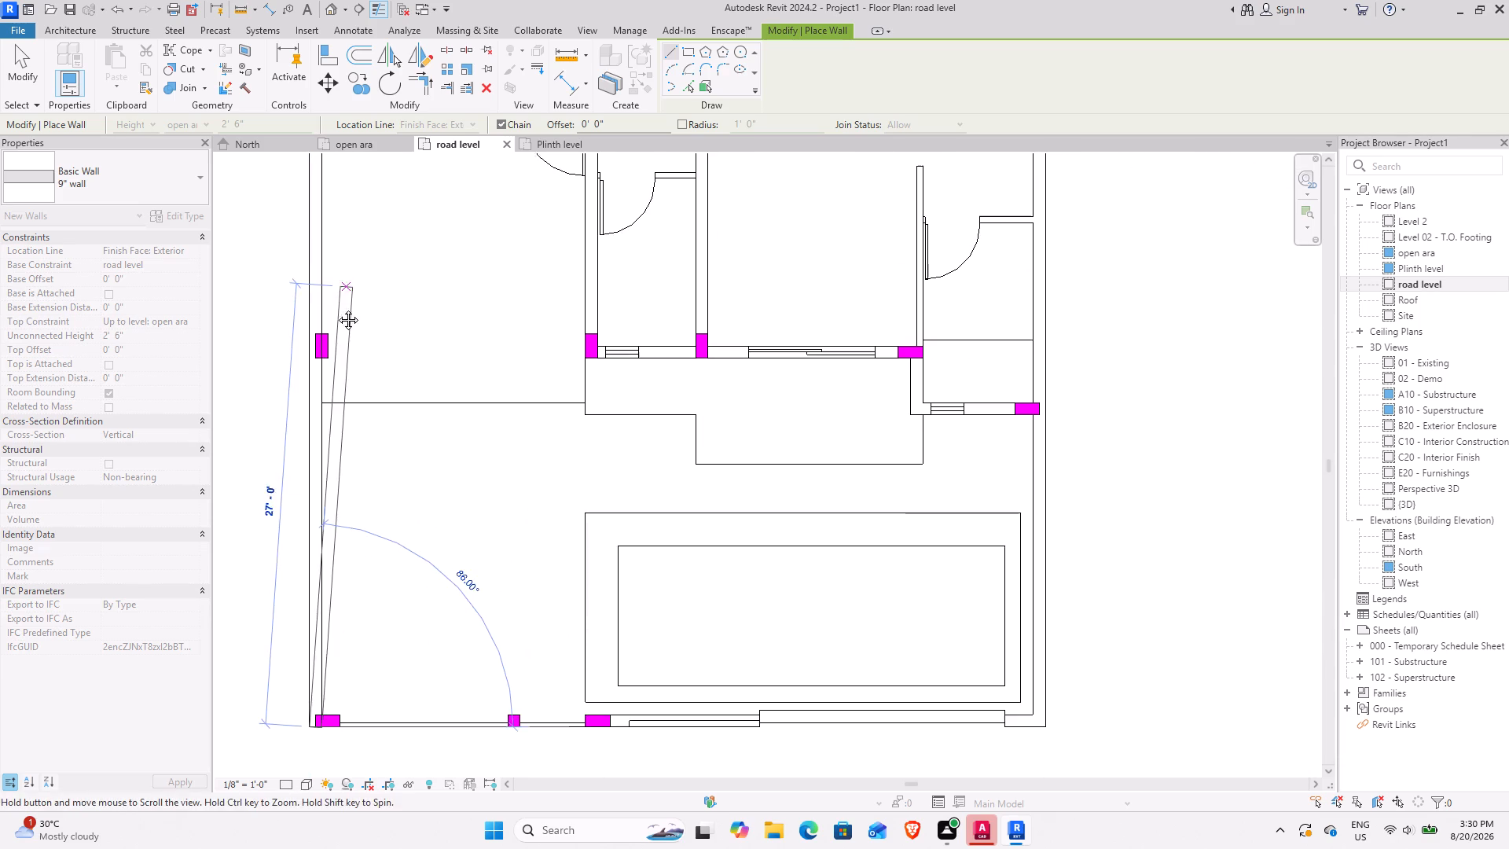
{"action": "middle_click_drag", "start_coordinate": [336, 308], "coordinate": [371, 590]}
{"action": "middle_click_drag", "start_coordinate": [328, 214], "coordinate": [271, 575]}
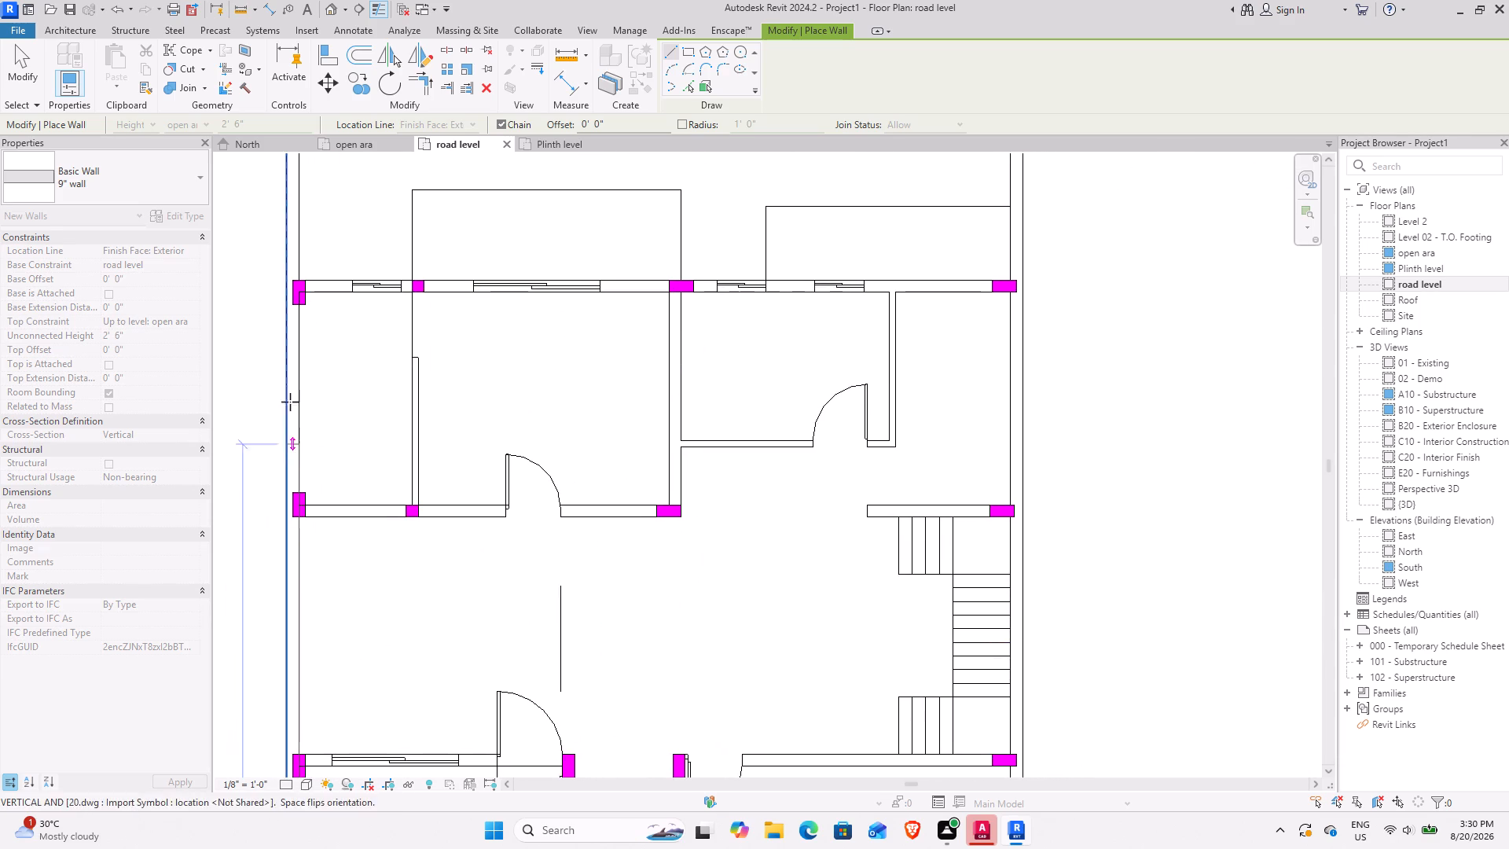
{"action": "middle_click_drag", "start_coordinate": [290, 303], "coordinate": [270, 563]}
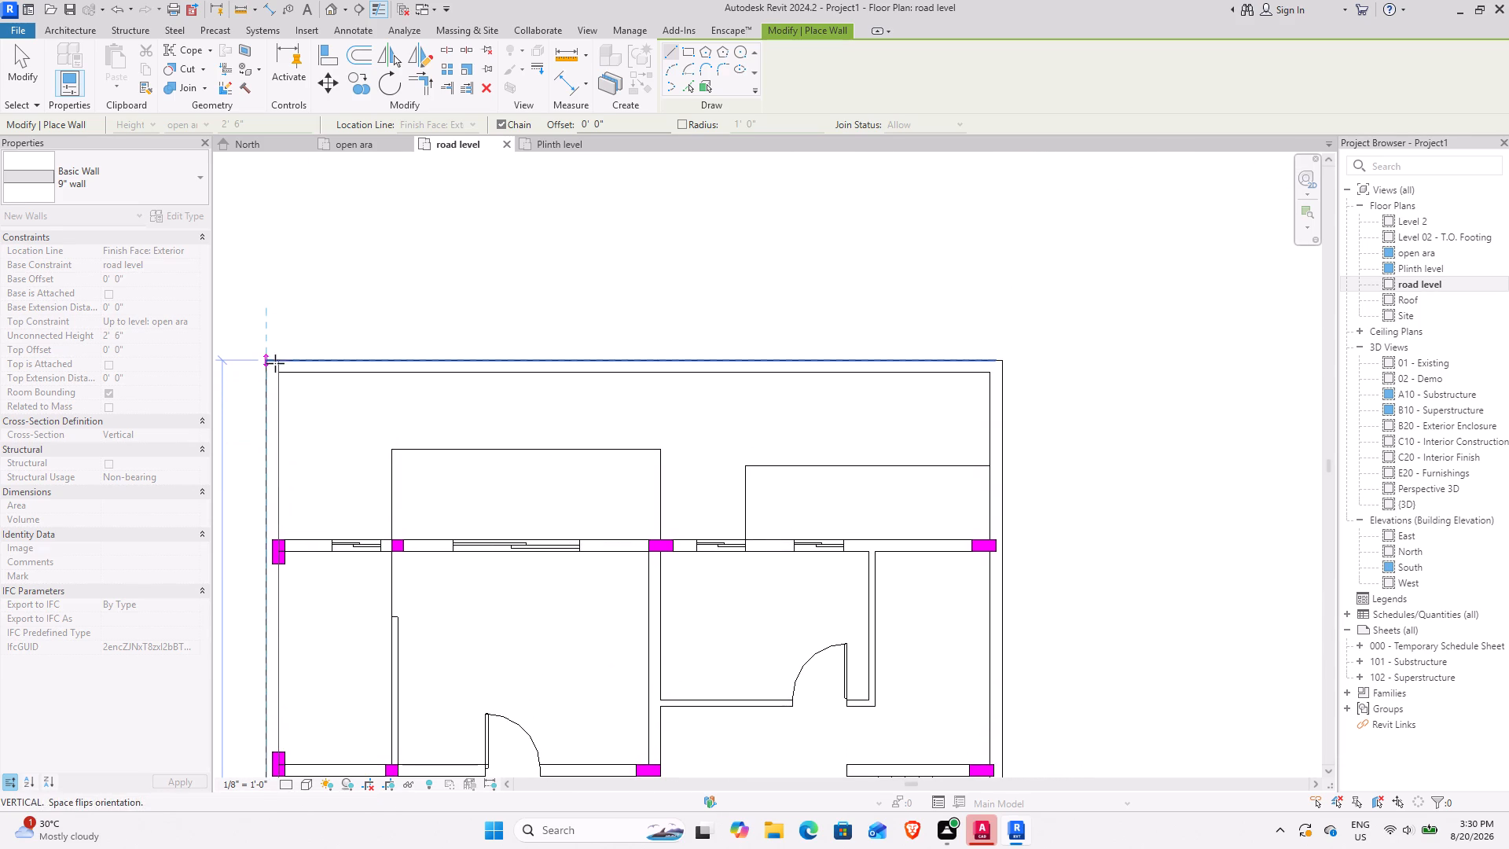
{"action": "left_click", "coordinate": [274, 361]}
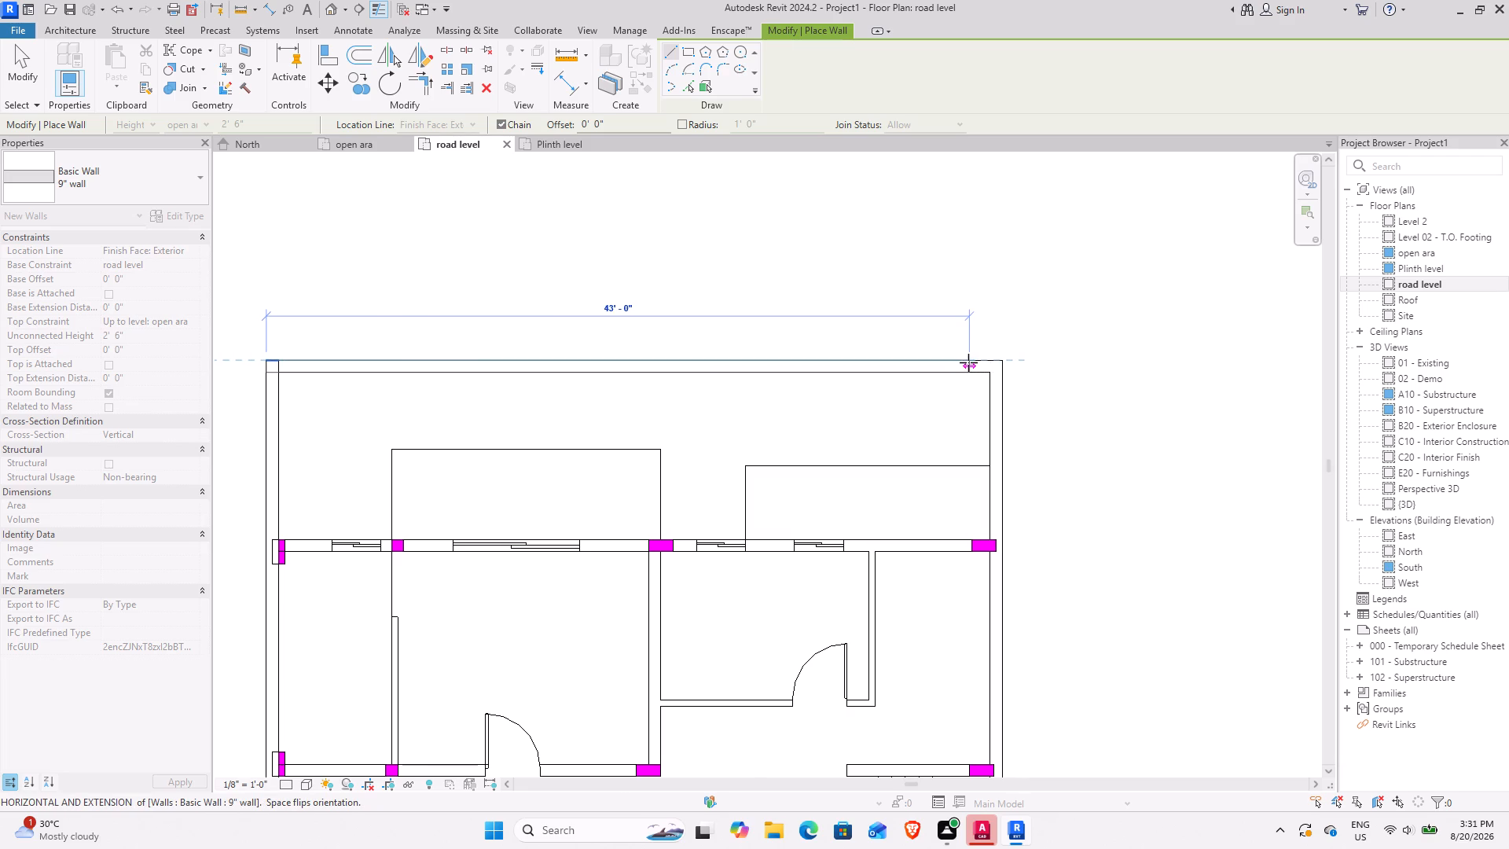
{"action": "key", "text": "Escape"}
{"action": "key", "text": "Escape"}
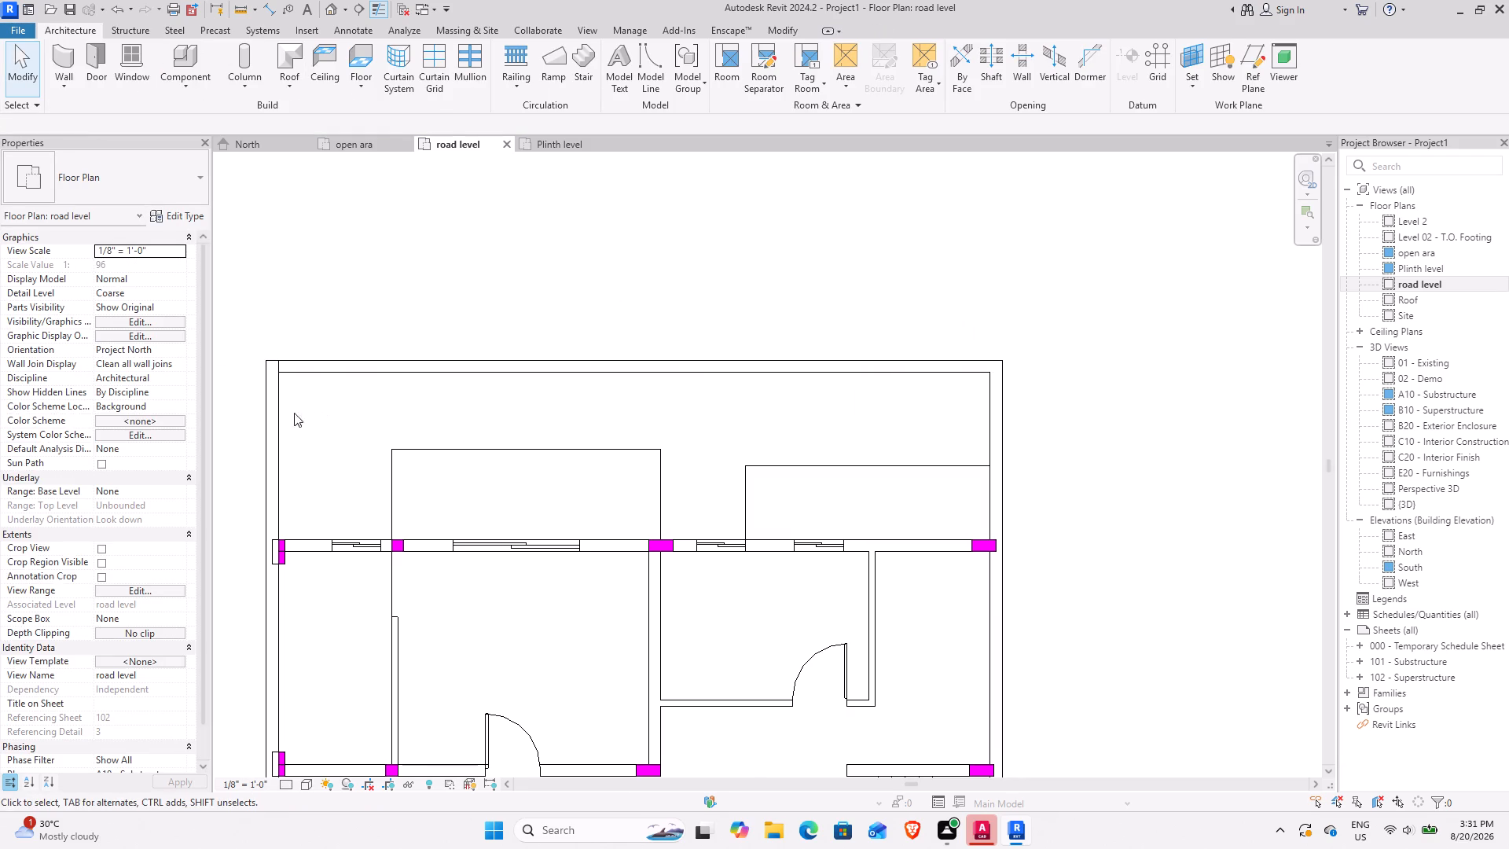
Change the west boundary wall's top constraint to Unconnected and set its unconnected height to 5'.
{"action": "left_click", "coordinate": [270, 425]}
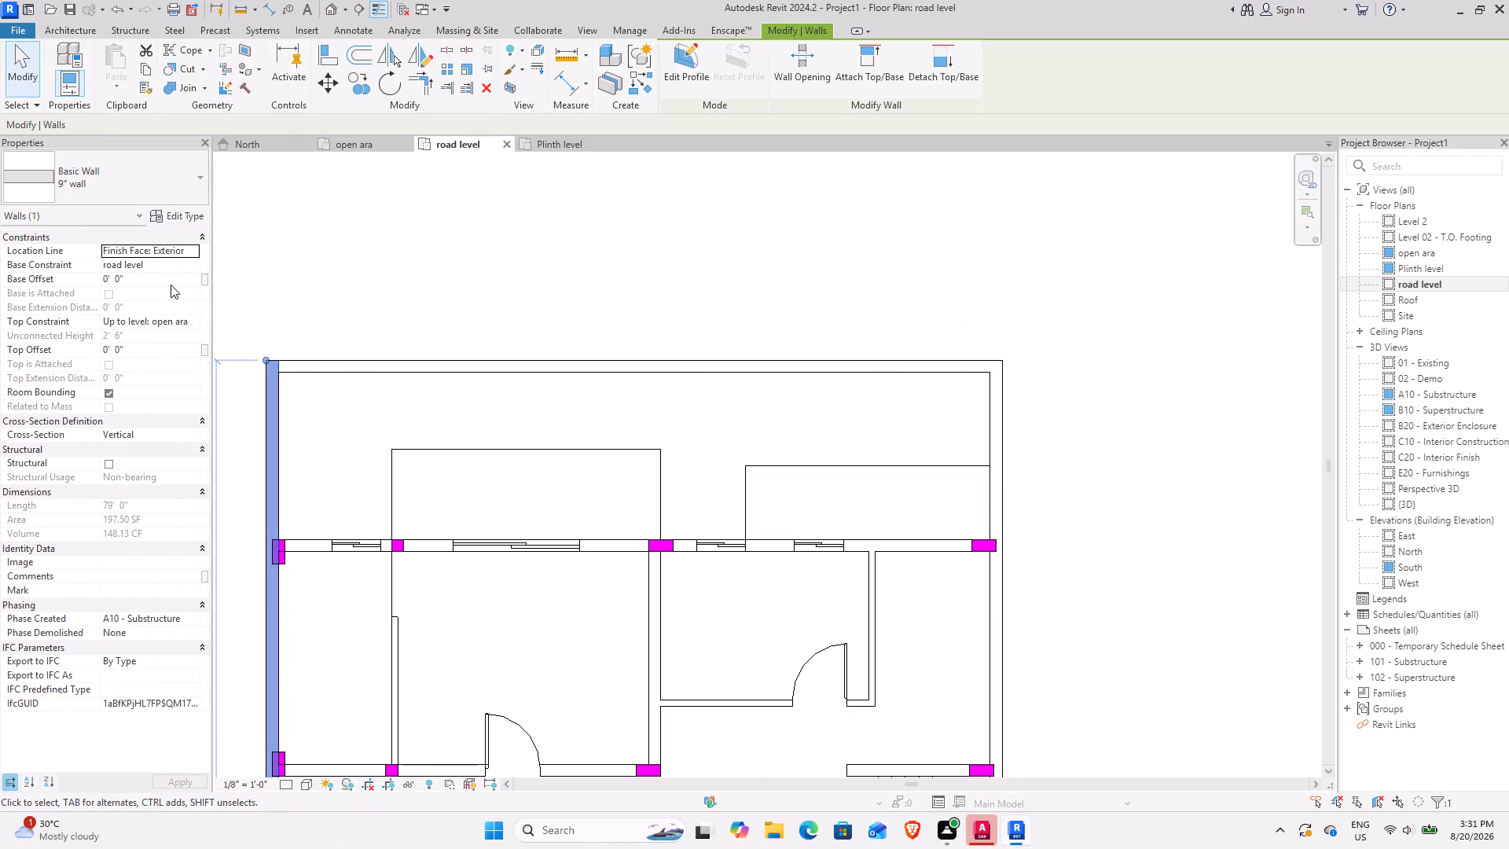
{"action": "left_click", "coordinate": [193, 317]}
{"action": "scroll", "coordinate": [152, 360], "scroll_direction": "up", "scroll_amount": 3}
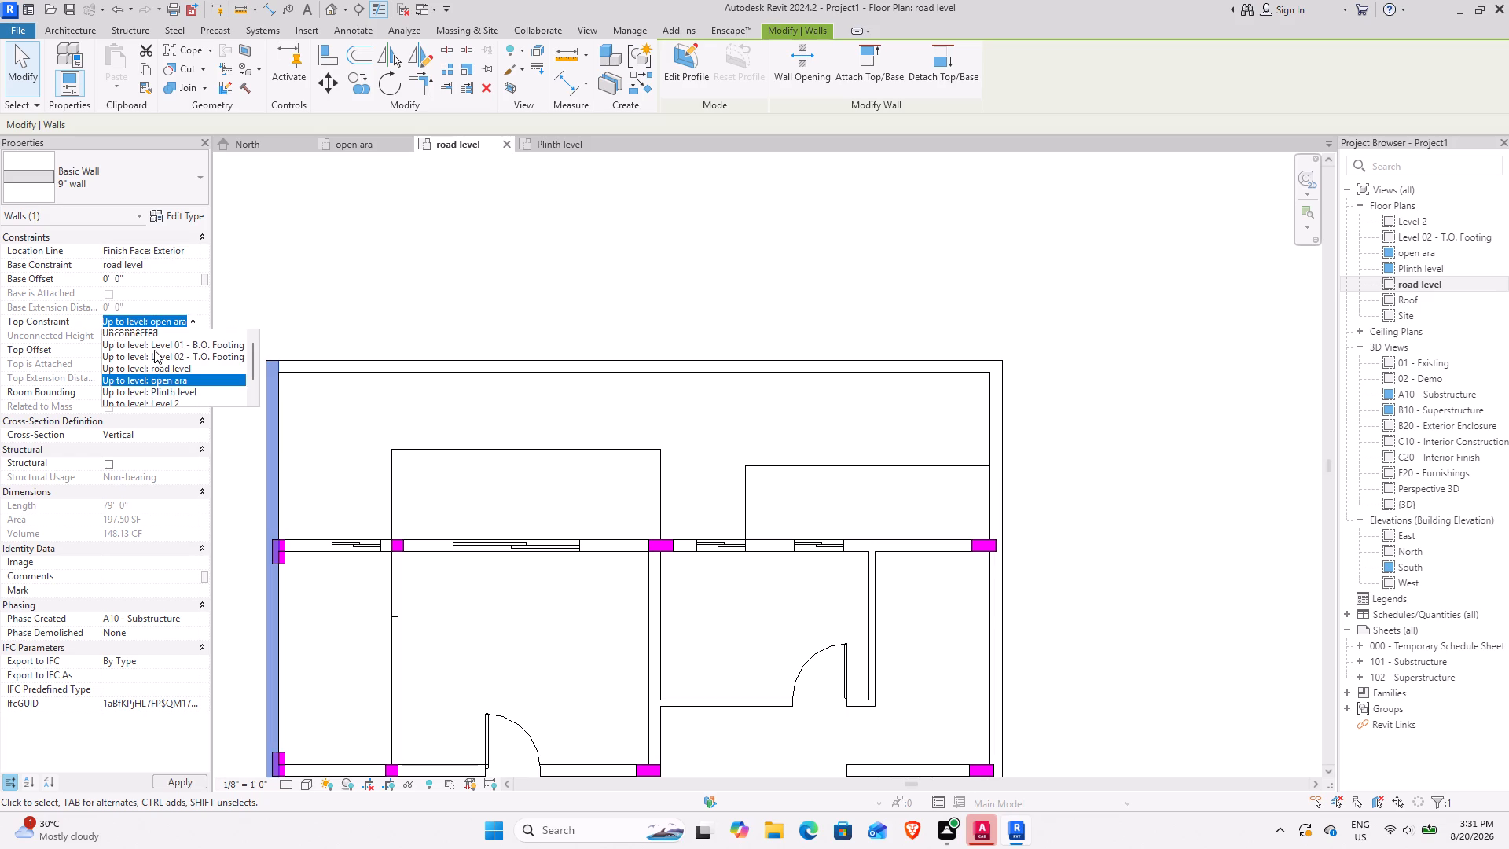
{"action": "left_click", "coordinate": [154, 336]}
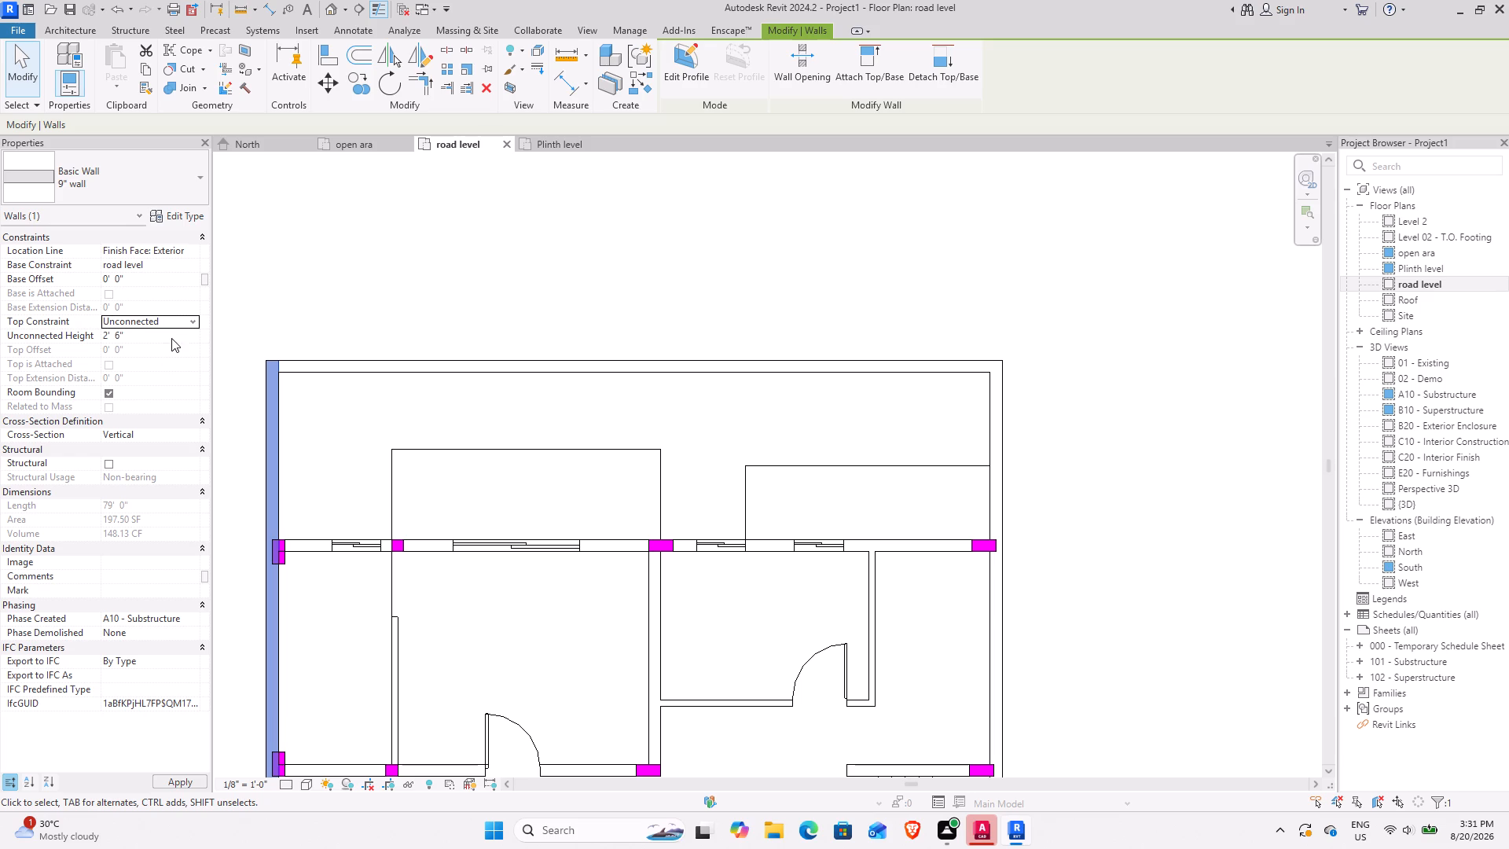
{"action": "left_click", "coordinate": [171, 338]}
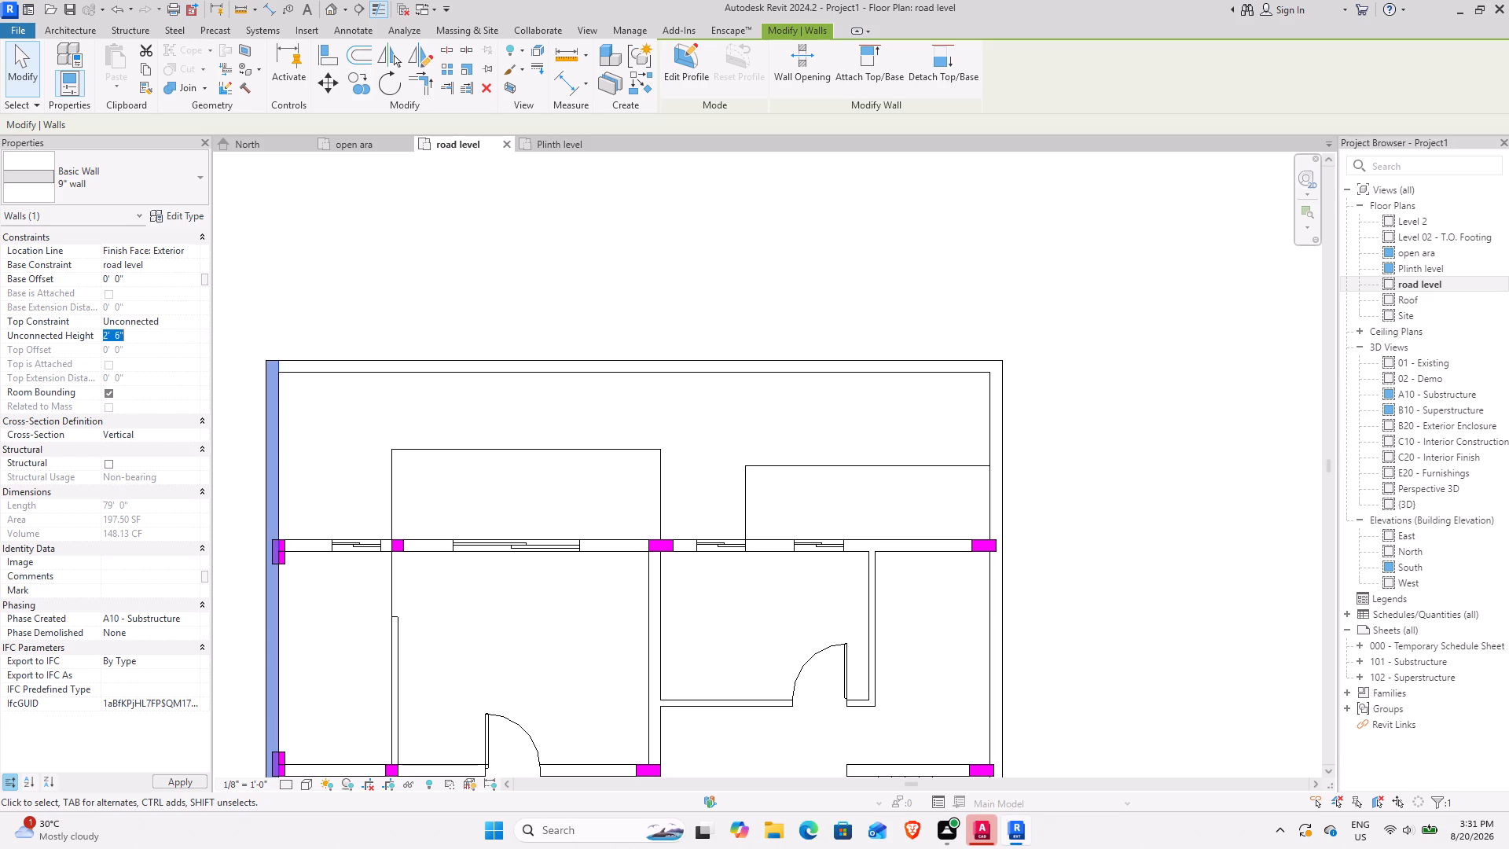
{"action": "key", "text": "6"}
{"action": "key", "text": "BackSpace"}
{"action": "type", "text": "5'"}
{"action": "key", "text": "Return"}
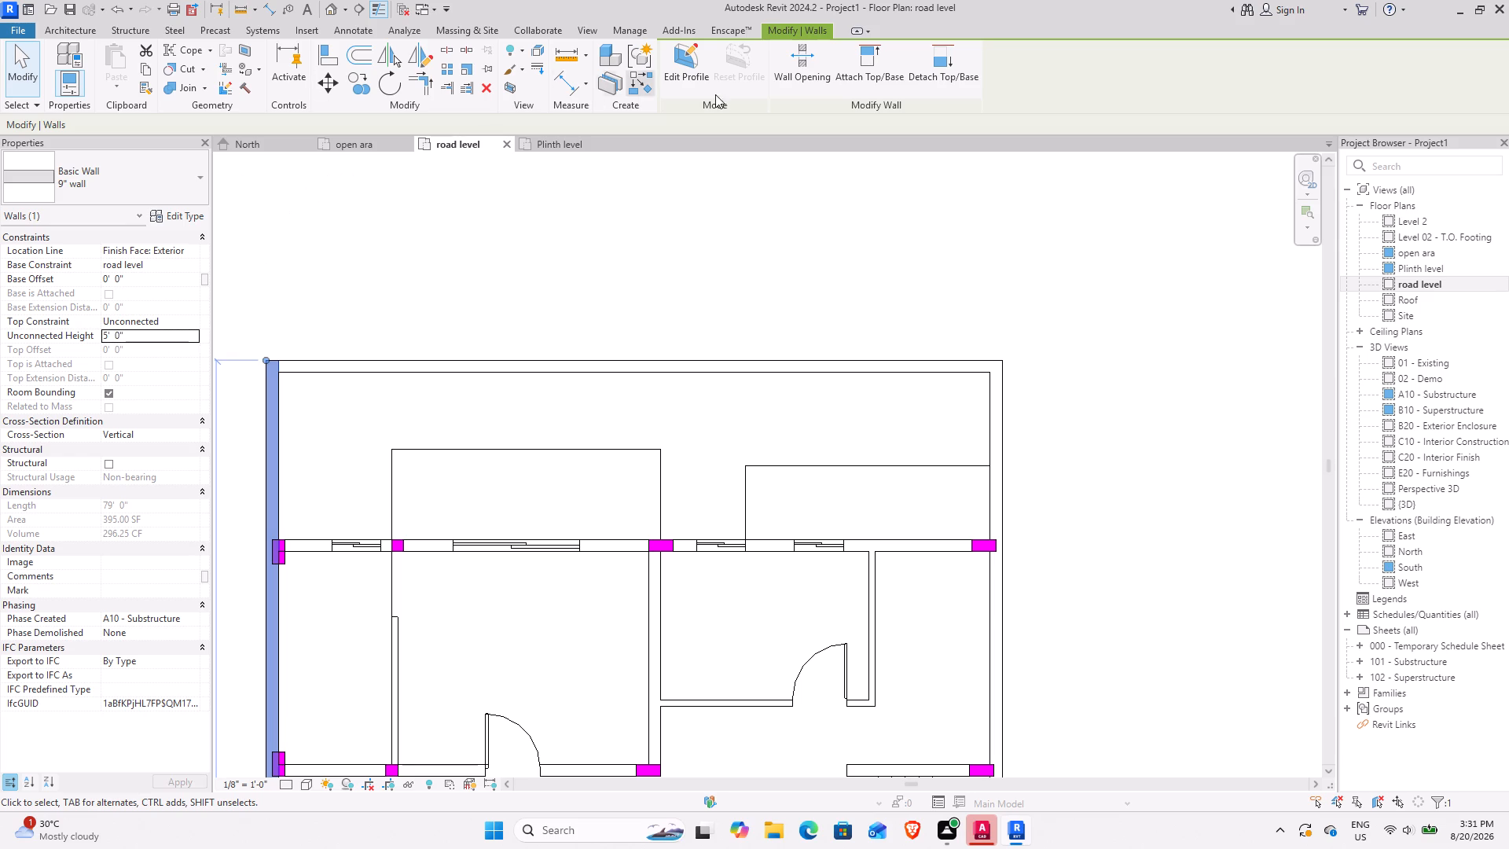
Draw 9" boundary walls, 5' high, along the plan's north and east edges, ending with a south return about 2' 6" long.
{"action": "left_click", "coordinate": [645, 79]}
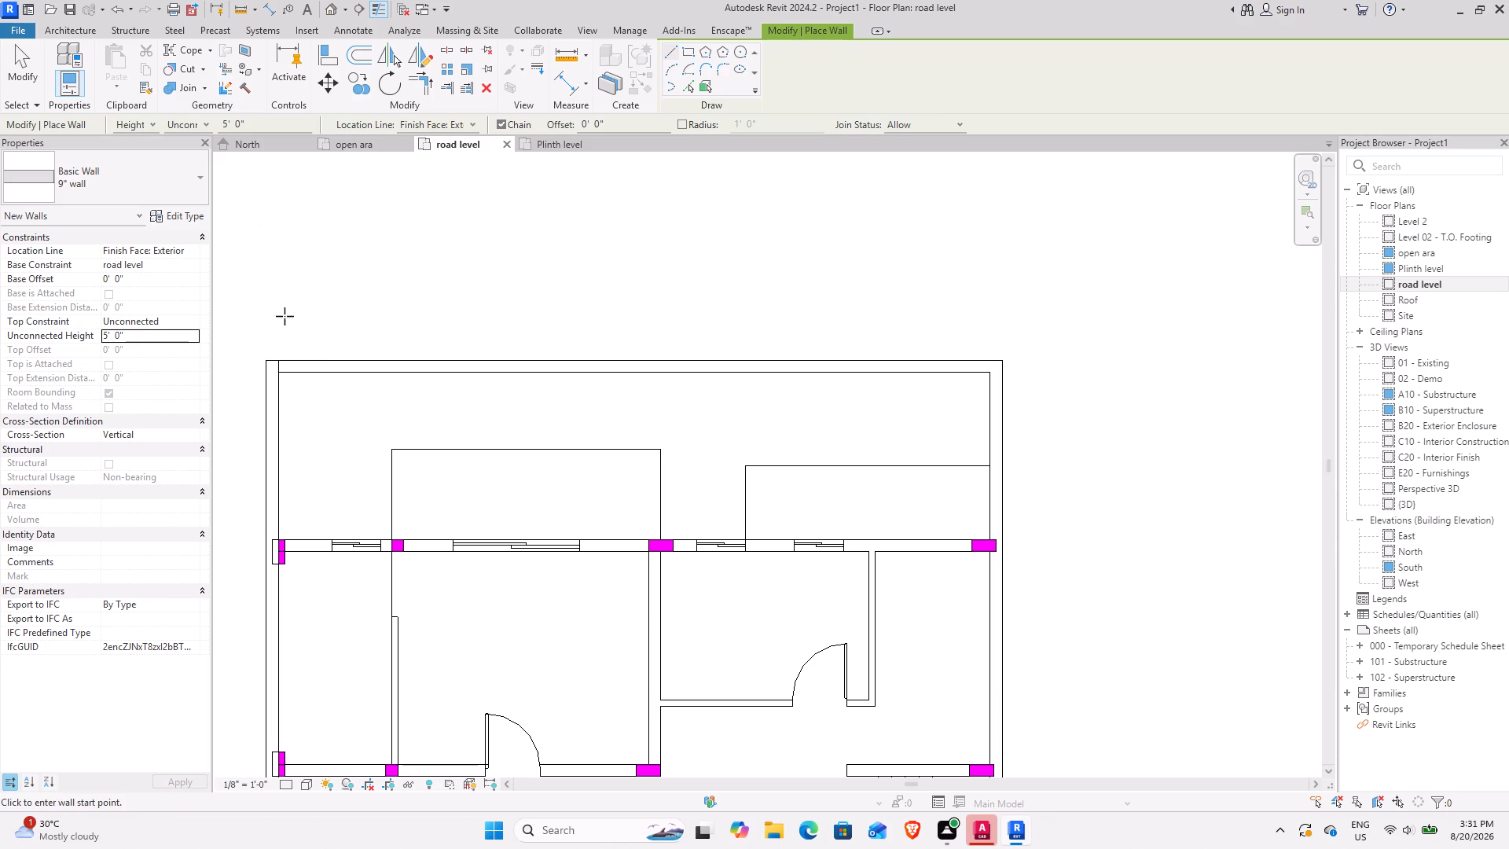
{"action": "left_click", "coordinate": [265, 356]}
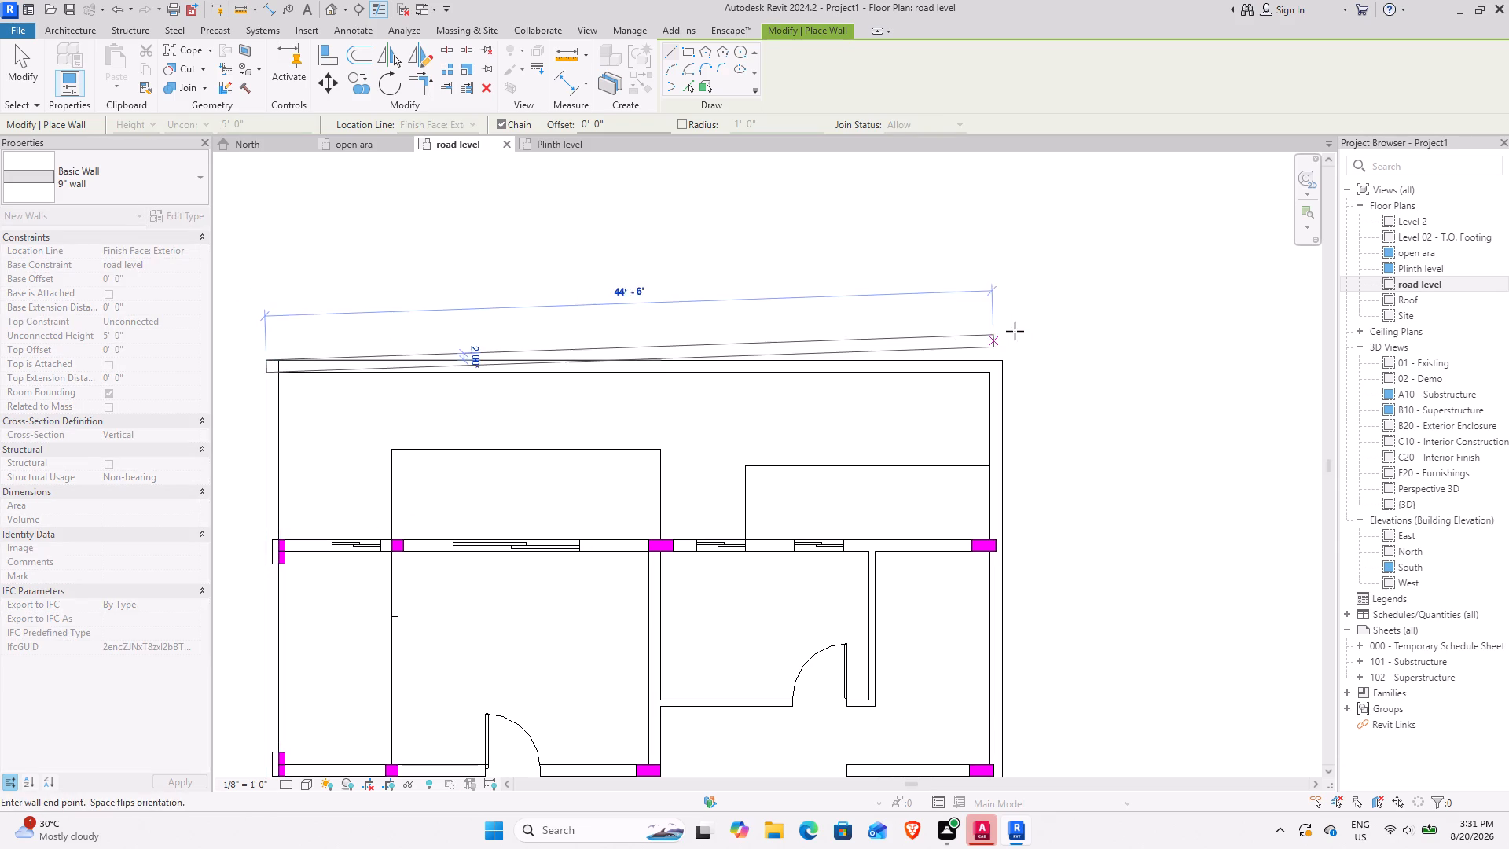
{"action": "left_click", "coordinate": [1005, 361]}
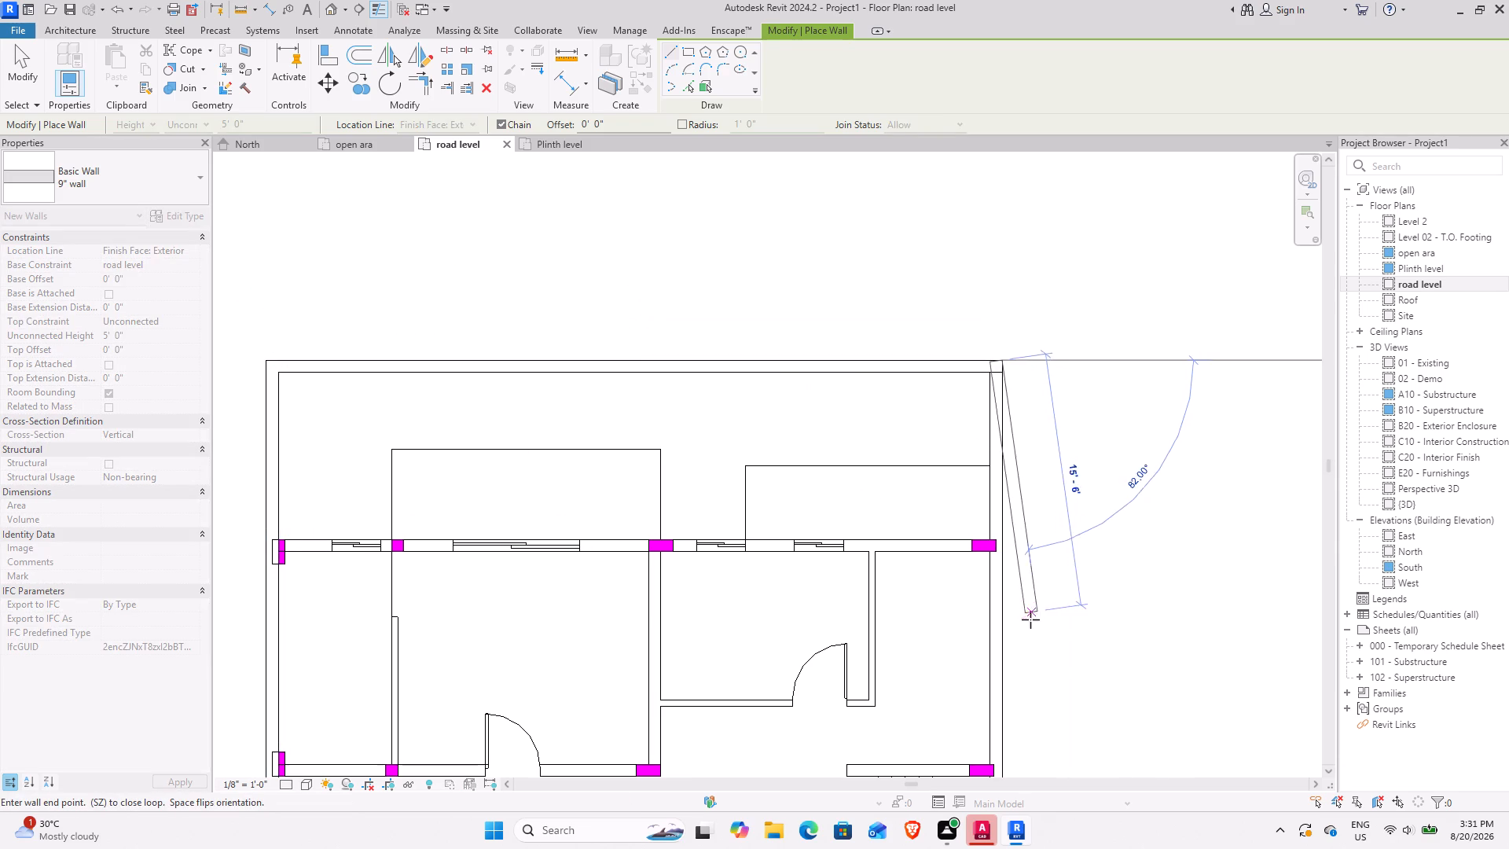
{"action": "middle_click_drag", "start_coordinate": [1016, 660], "coordinate": [872, 252]}
{"action": "middle_click_drag", "start_coordinate": [863, 726], "coordinate": [785, 384]}
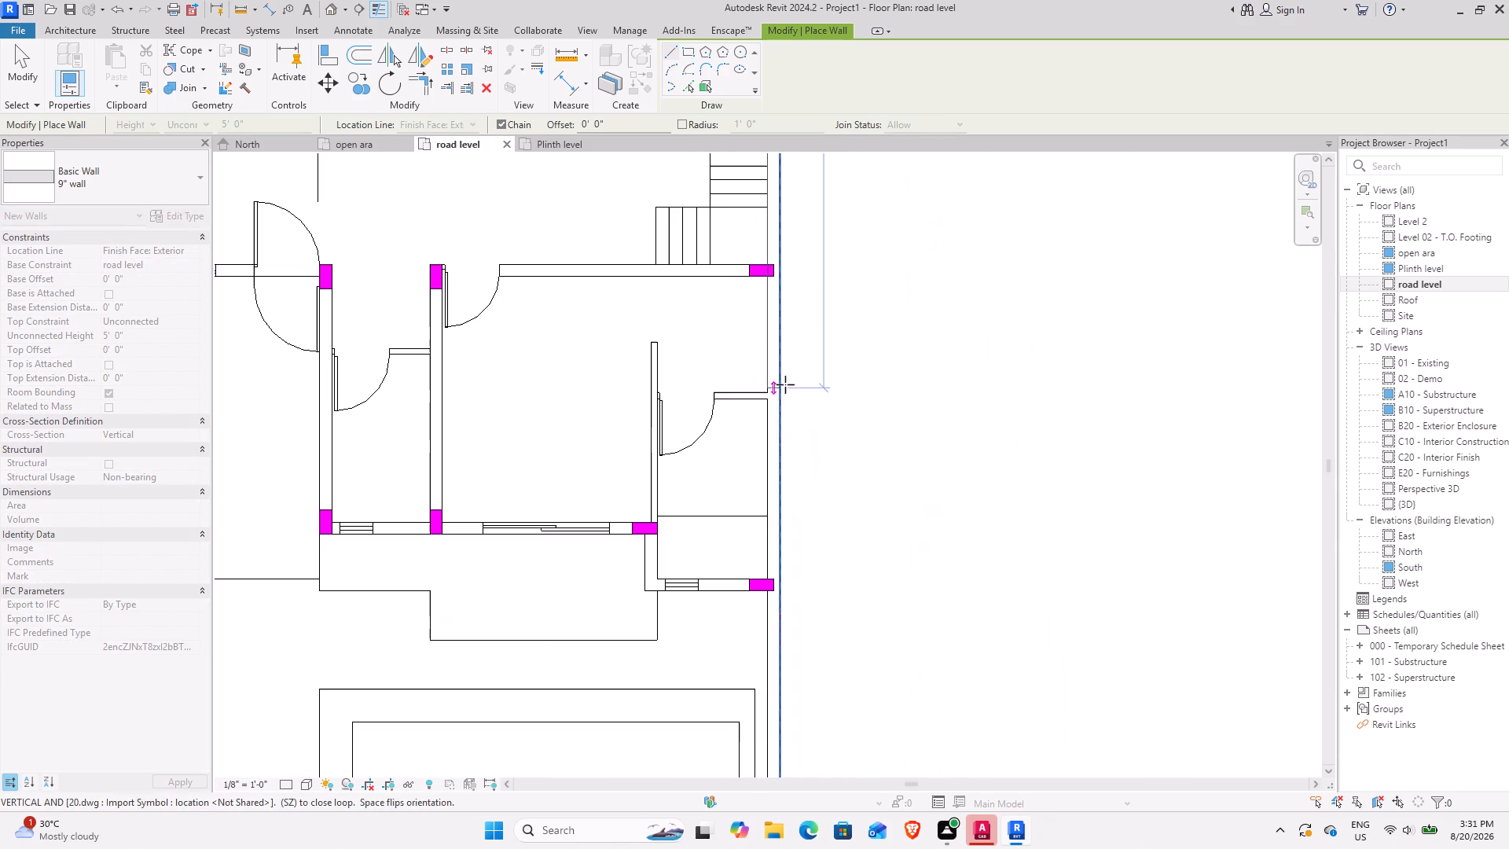
{"action": "middle_click_drag", "start_coordinate": [773, 740], "coordinate": [762, 388]}
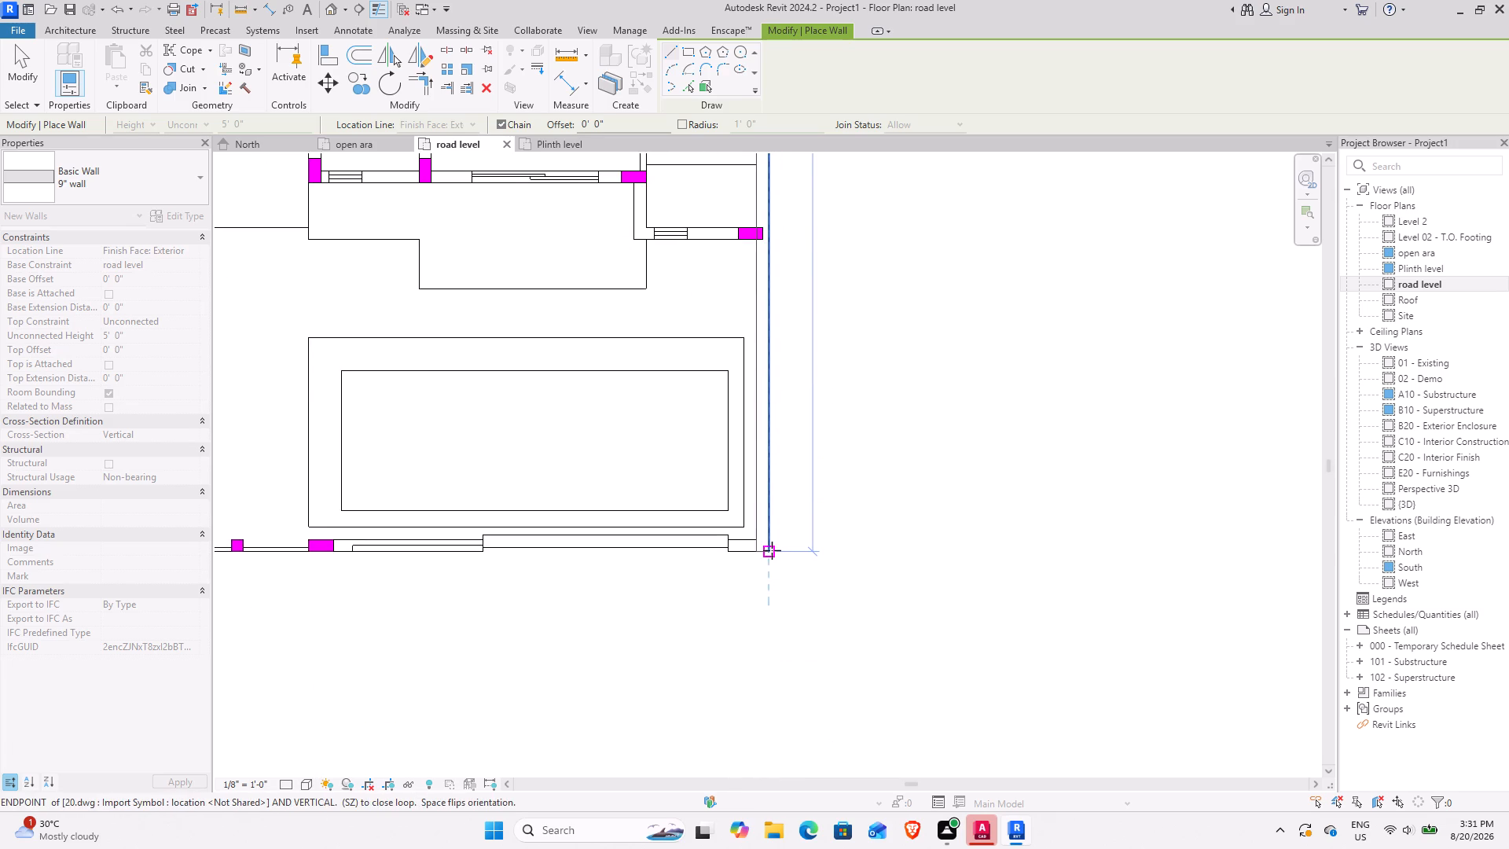
{"action": "left_click", "coordinate": [772, 550]}
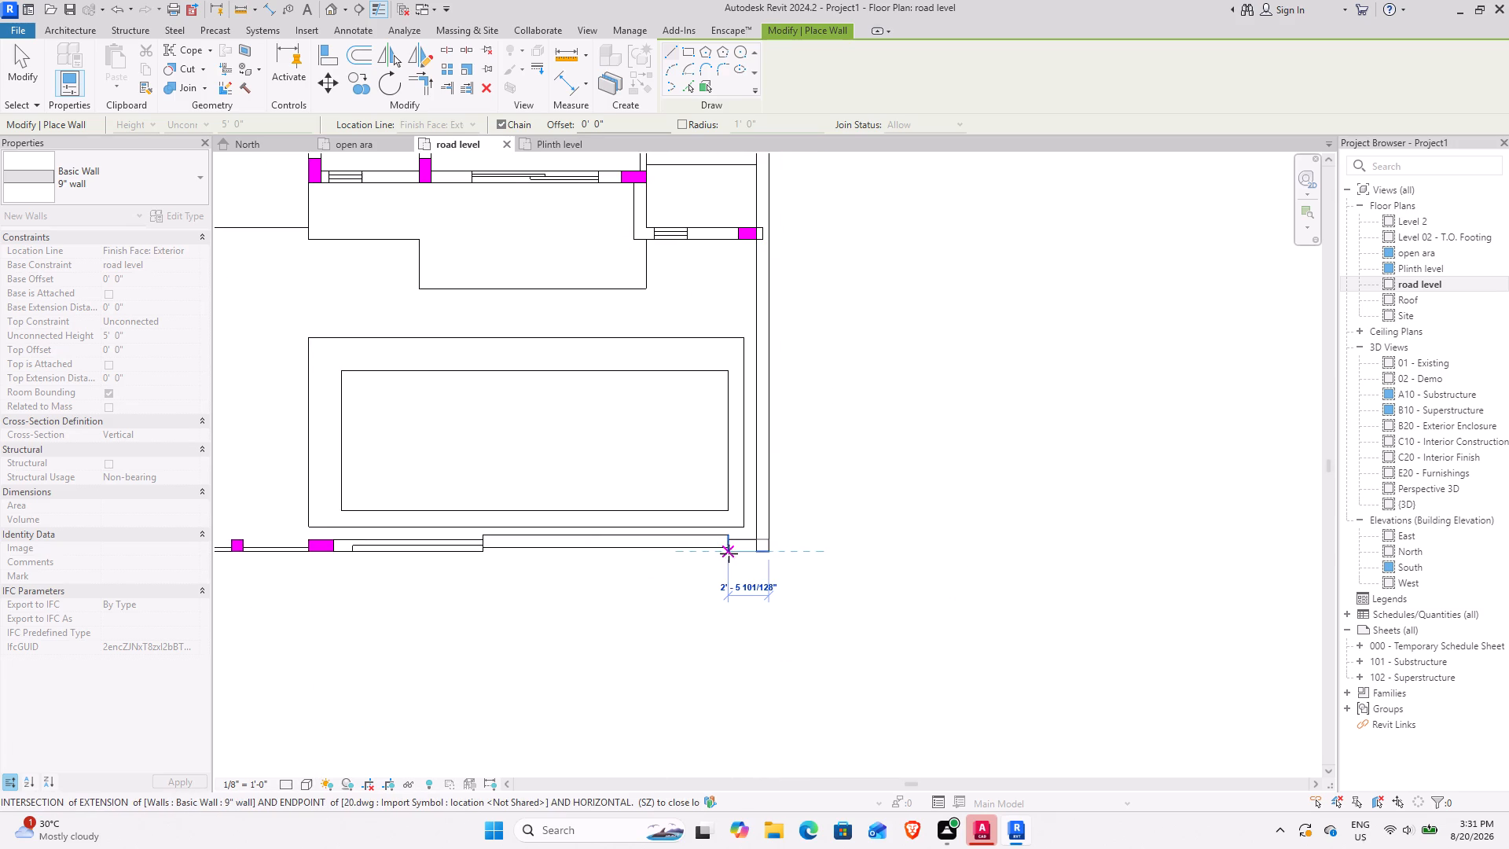
{"action": "left_click", "coordinate": [728, 552]}
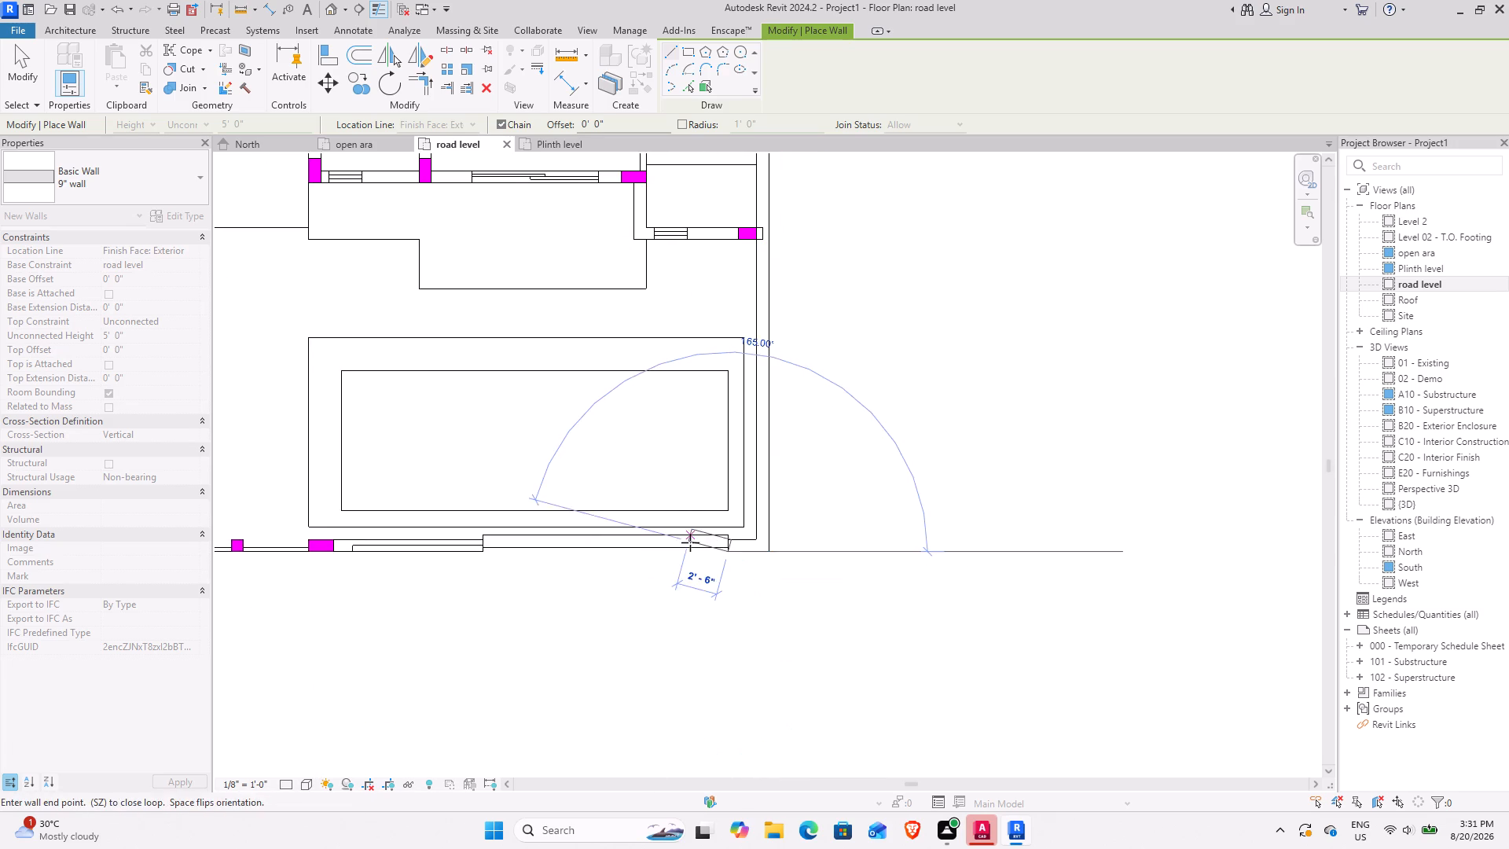
{"action": "key", "text": "Escape"}
Draw a 9" wall about 15' long along the offset segment of the south boundary, flipped to match the plan lines.
{"action": "scroll", "coordinate": [724, 525], "scroll_direction": "up", "scroll_amount": 3}
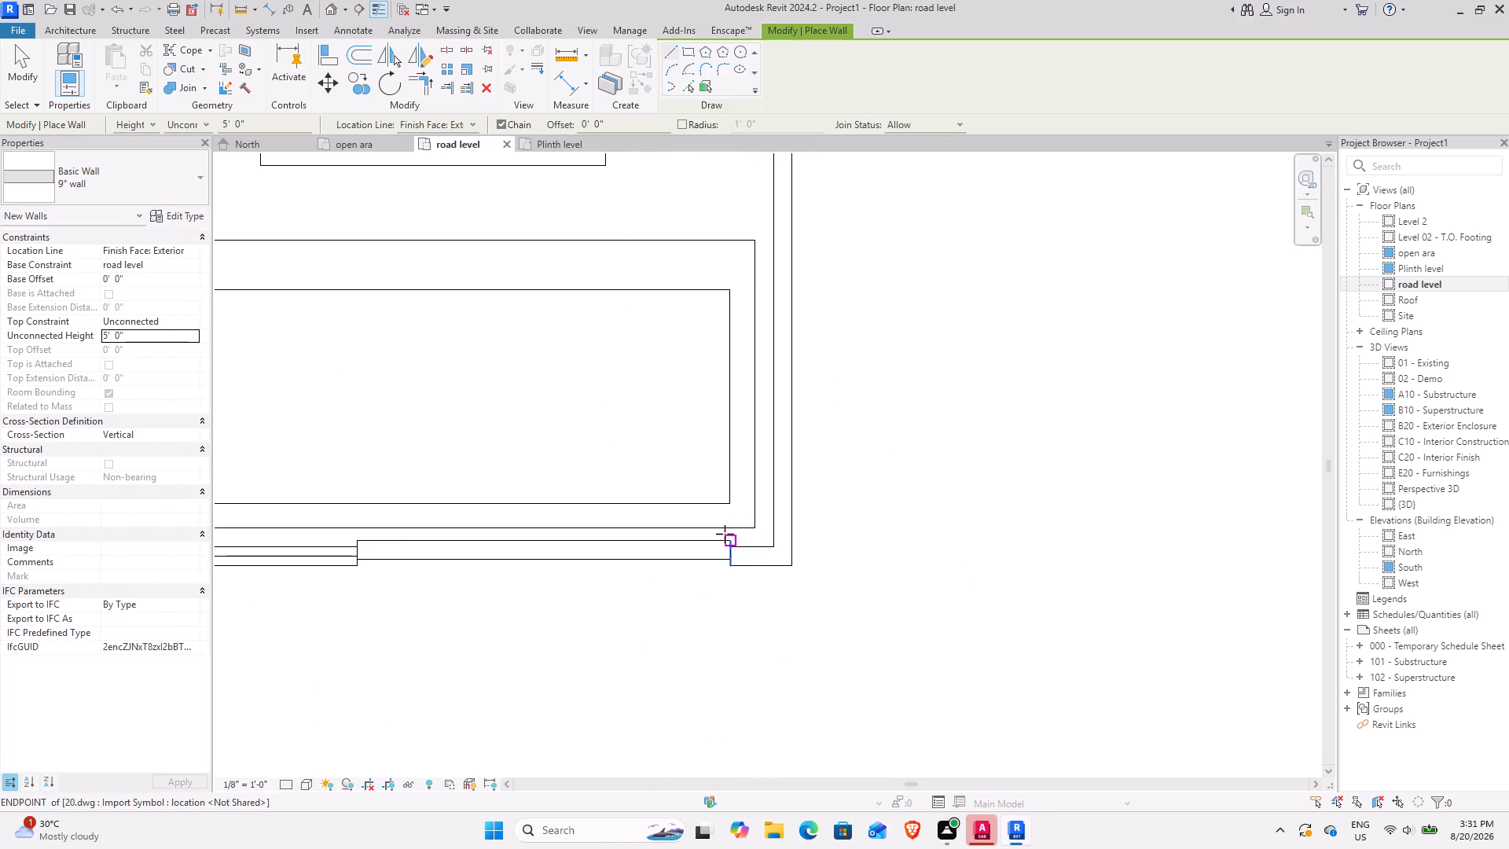
{"action": "left_click", "coordinate": [729, 538]}
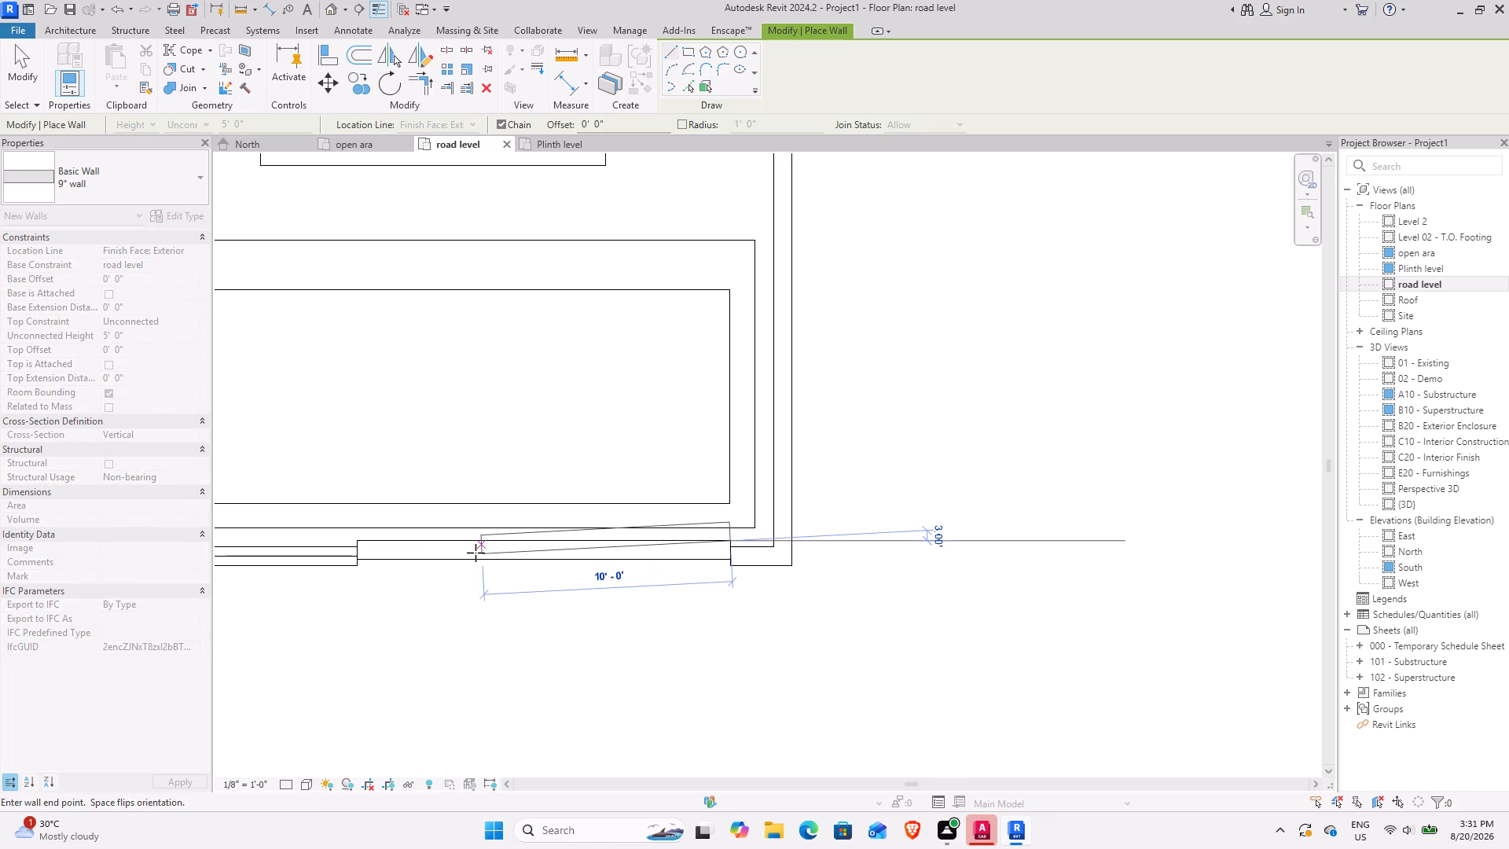
{"action": "key", "text": "space"}
{"action": "middle_click_drag", "start_coordinate": [491, 551], "coordinate": [917, 551]}
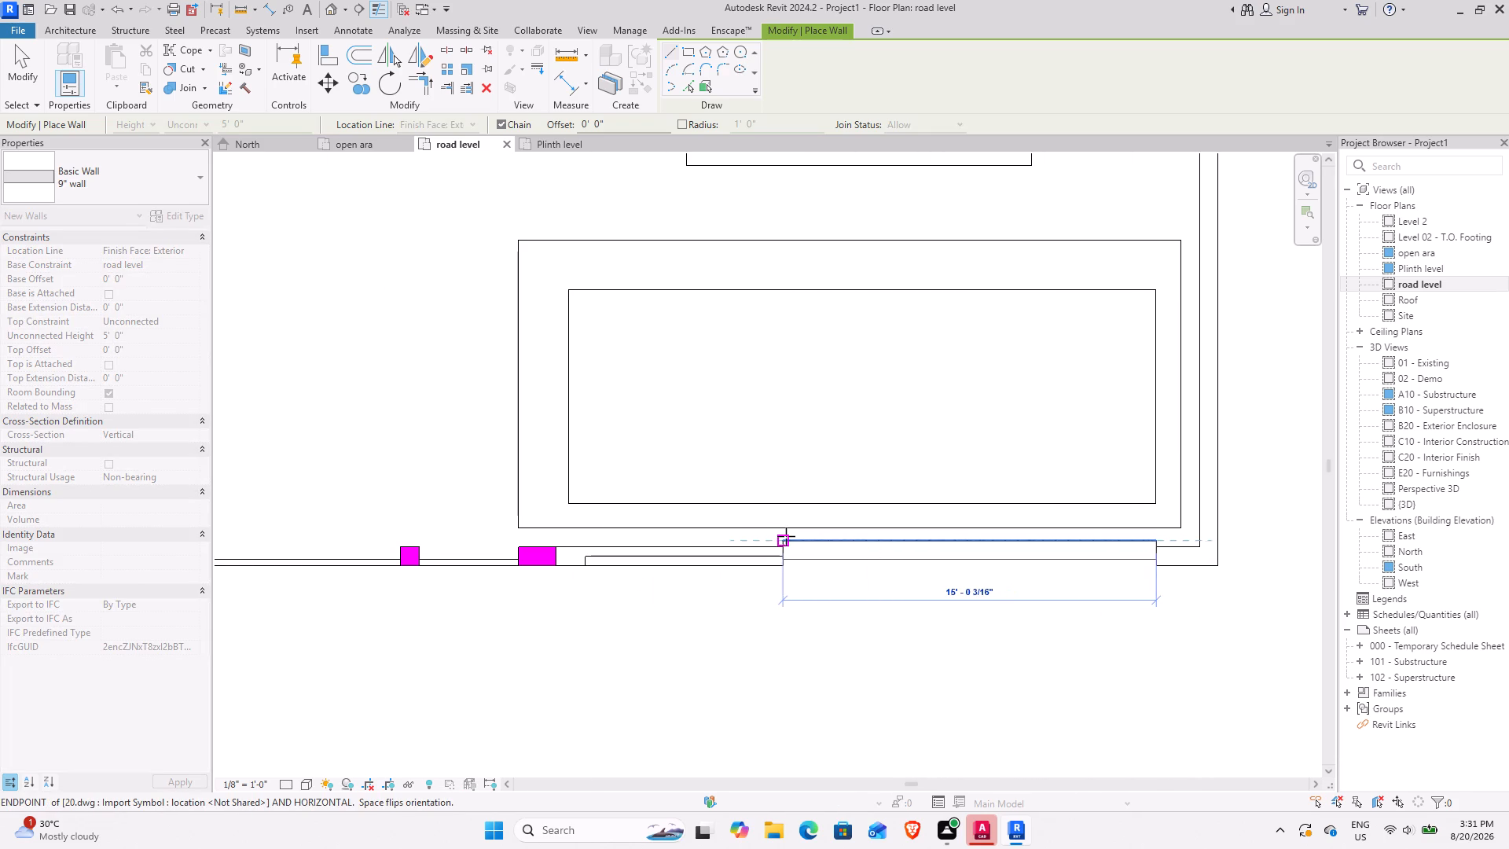
{"action": "left_click", "coordinate": [786, 536]}
{"action": "key", "text": "Escape"}
Draw the remaining 9" south boundary wall, about 27' 6" long, from the offset segment to the southwest corner.
{"action": "left_click", "coordinate": [788, 572]}
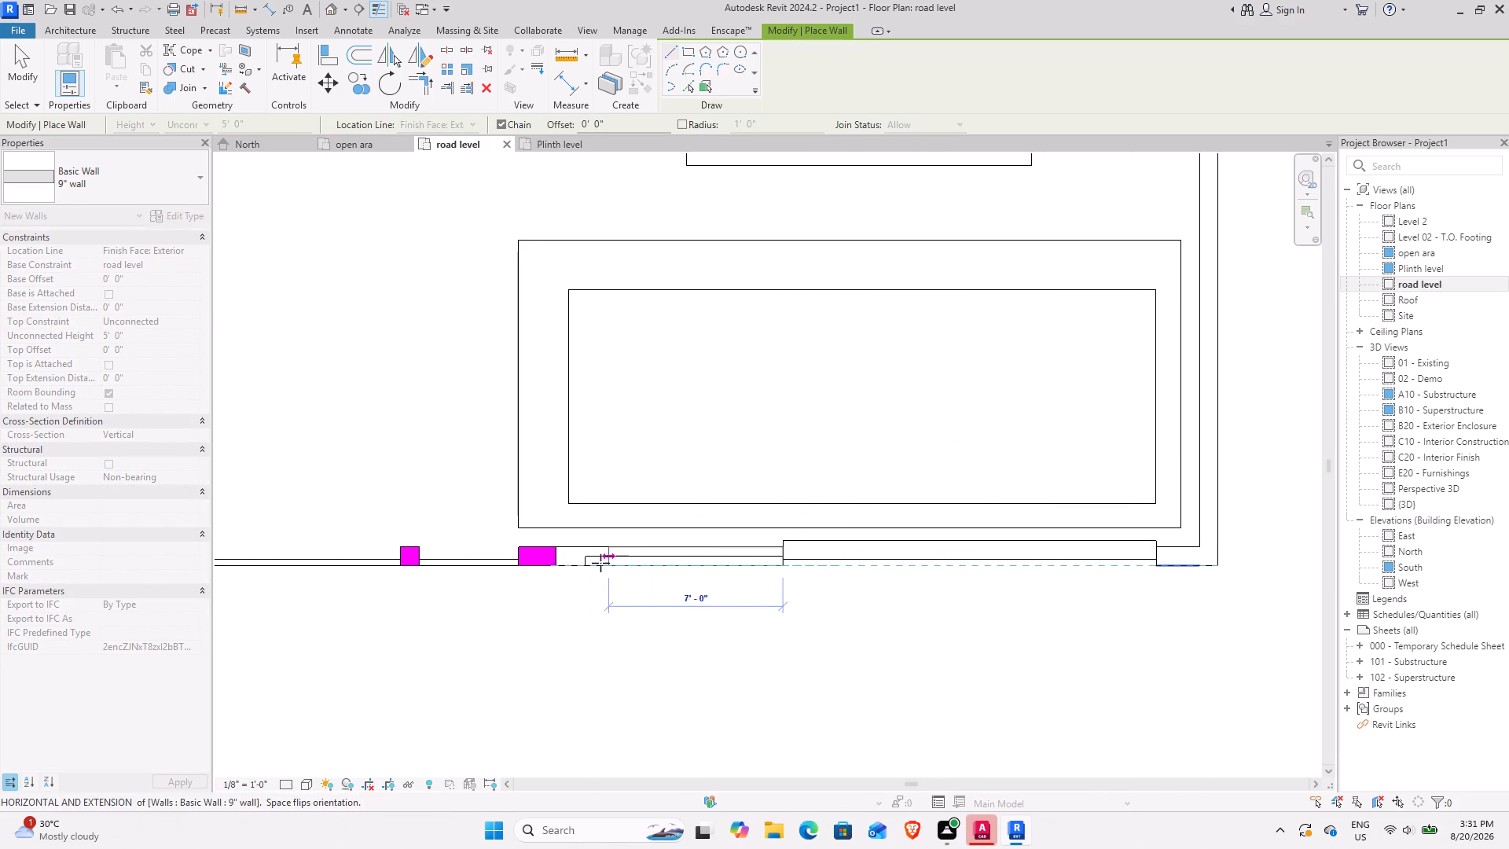
{"action": "middle_click_drag", "start_coordinate": [392, 557], "coordinate": [992, 509]}
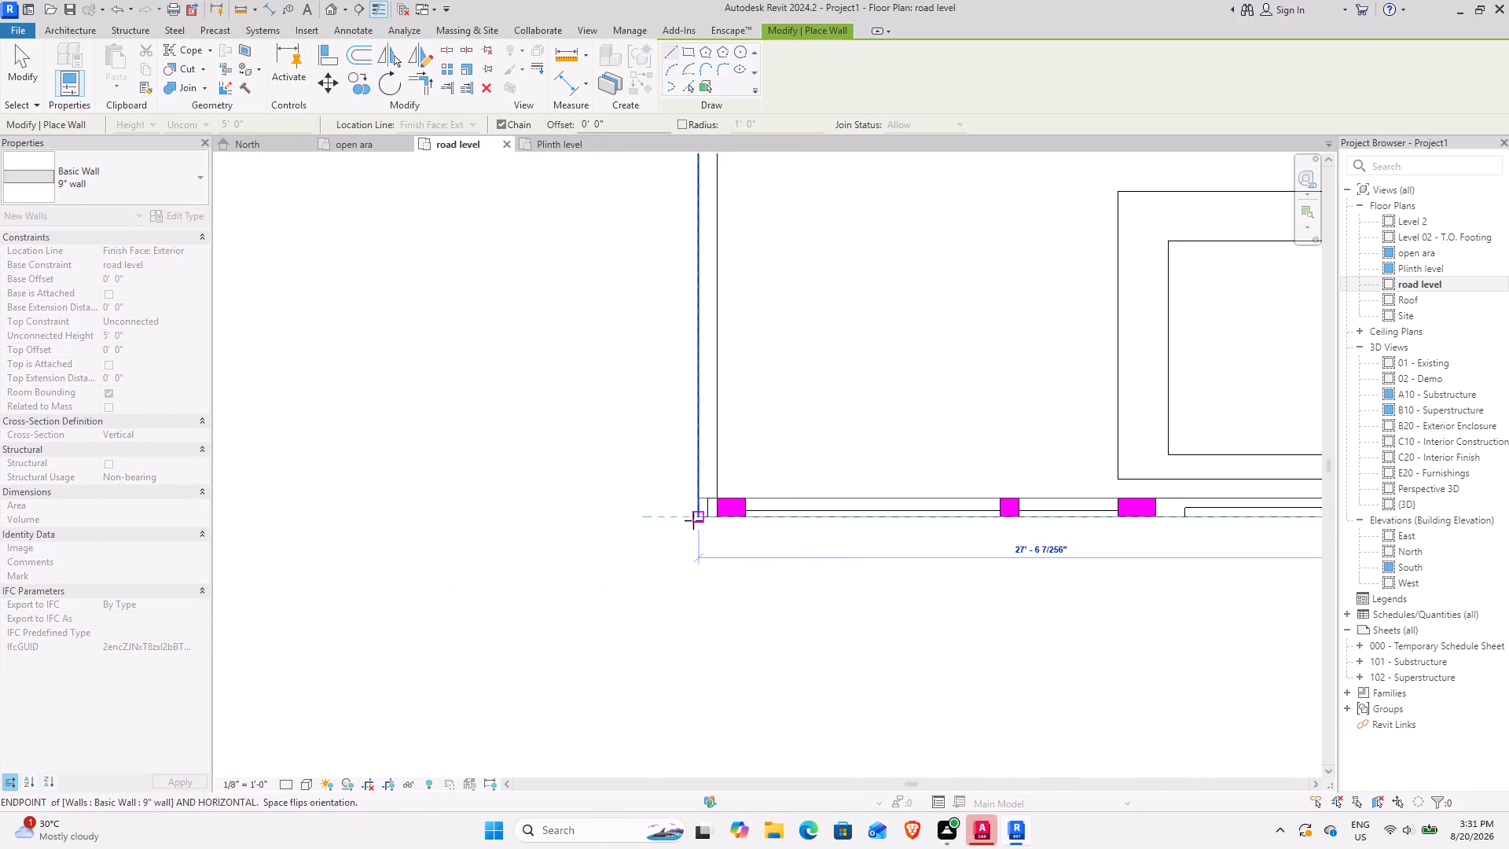
{"action": "left_click", "coordinate": [693, 520]}
{"action": "key", "text": "Escape"}
Examine the boundary walls in plan and in the default 3D view, focusing on the south front and its corner.
{"action": "scroll", "coordinate": [749, 520], "scroll_direction": "down", "scroll_amount": 4}
{"action": "middle_click_drag", "start_coordinate": [826, 491], "coordinate": [505, 619]}
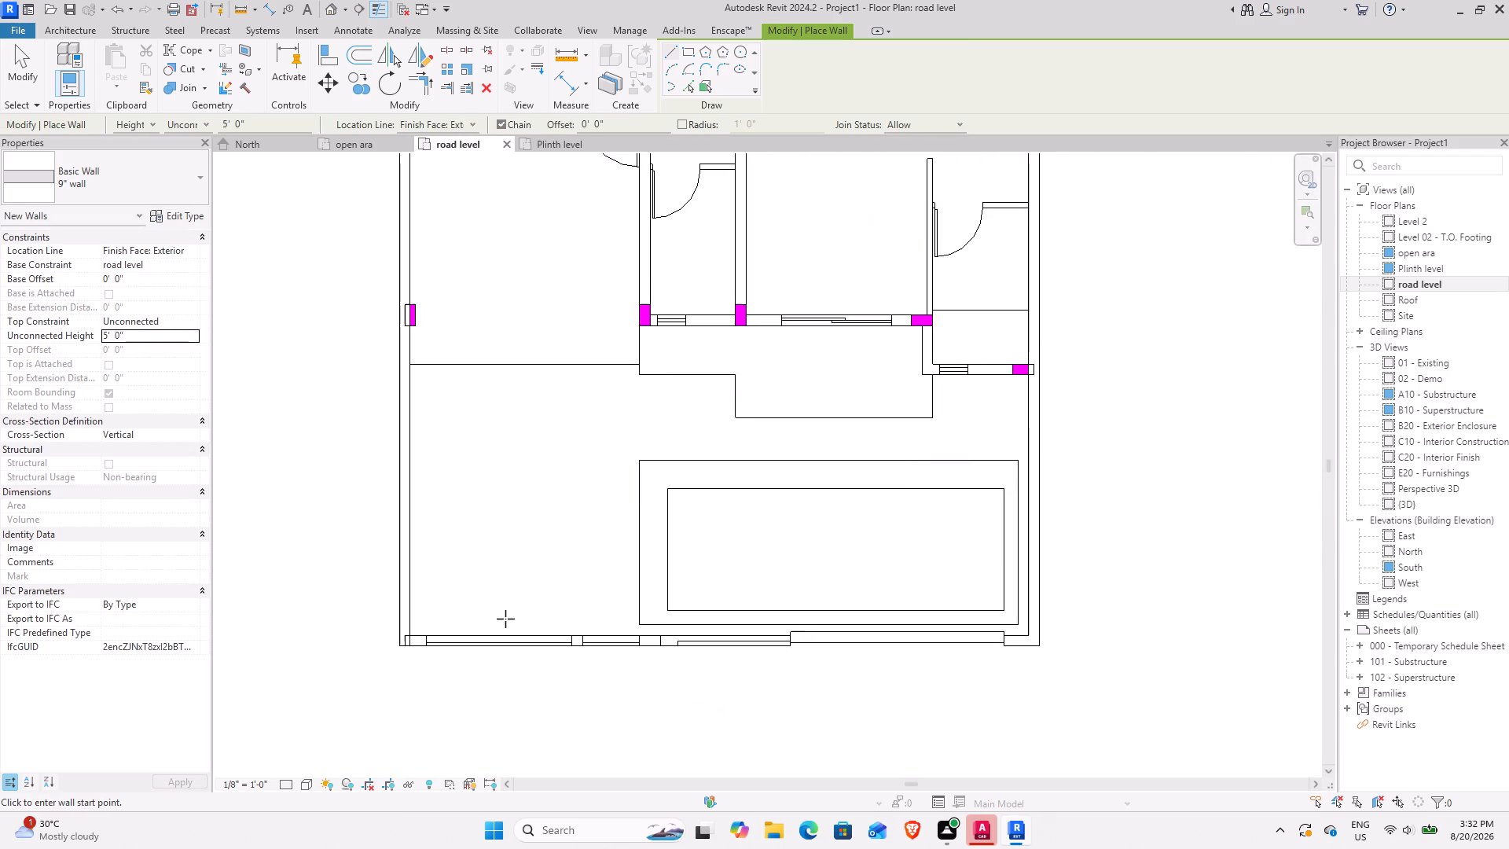
{"action": "left_click", "coordinate": [332, 5]}
{"action": "scroll", "coordinate": [748, 593], "scroll_direction": "up", "scroll_amount": 3}
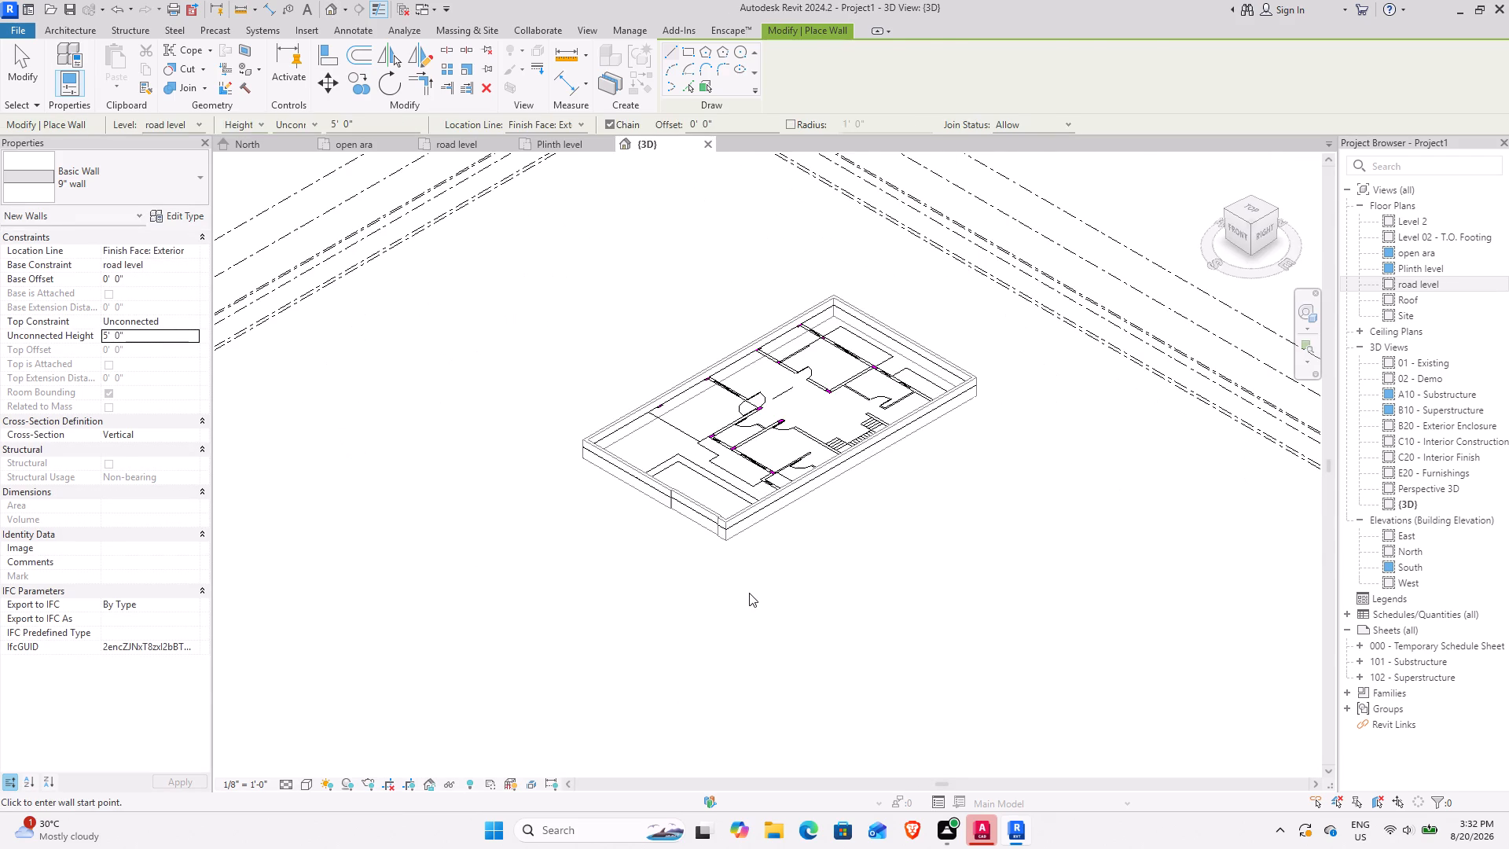
{"action": "key", "text": "Escape"}
{"action": "scroll", "coordinate": [681, 483], "scroll_direction": "up", "scroll_amount": 6}
{"action": "scroll", "coordinate": [727, 597], "scroll_direction": "up", "scroll_amount": 3}
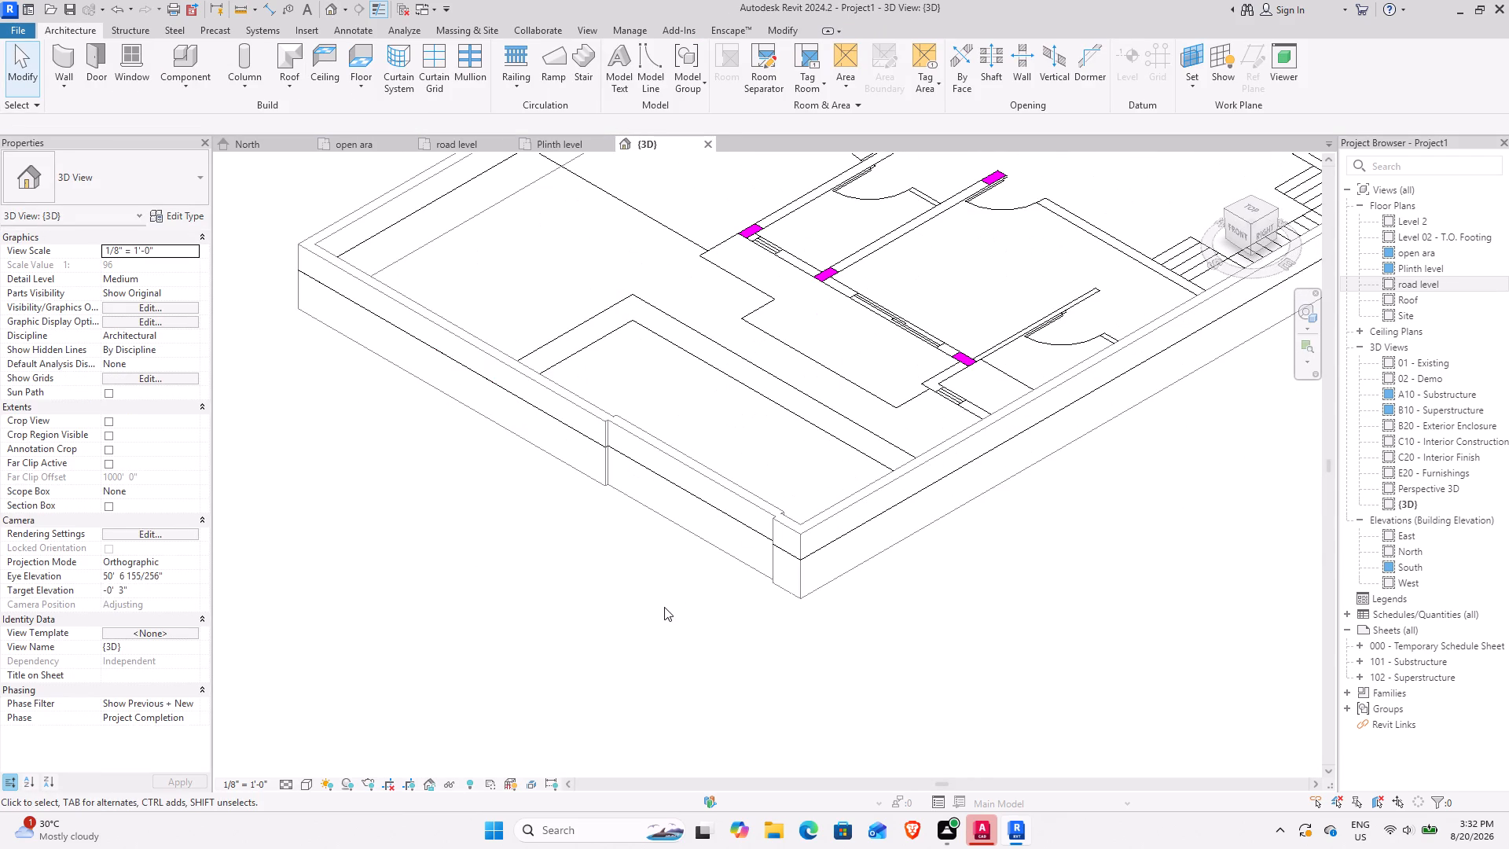
{"action": "middle_click_drag", "start_coordinate": [673, 594], "coordinate": [804, 413], "text": "shift"}
{"action": "middle_click_drag", "start_coordinate": [797, 413], "coordinate": [579, 590]}
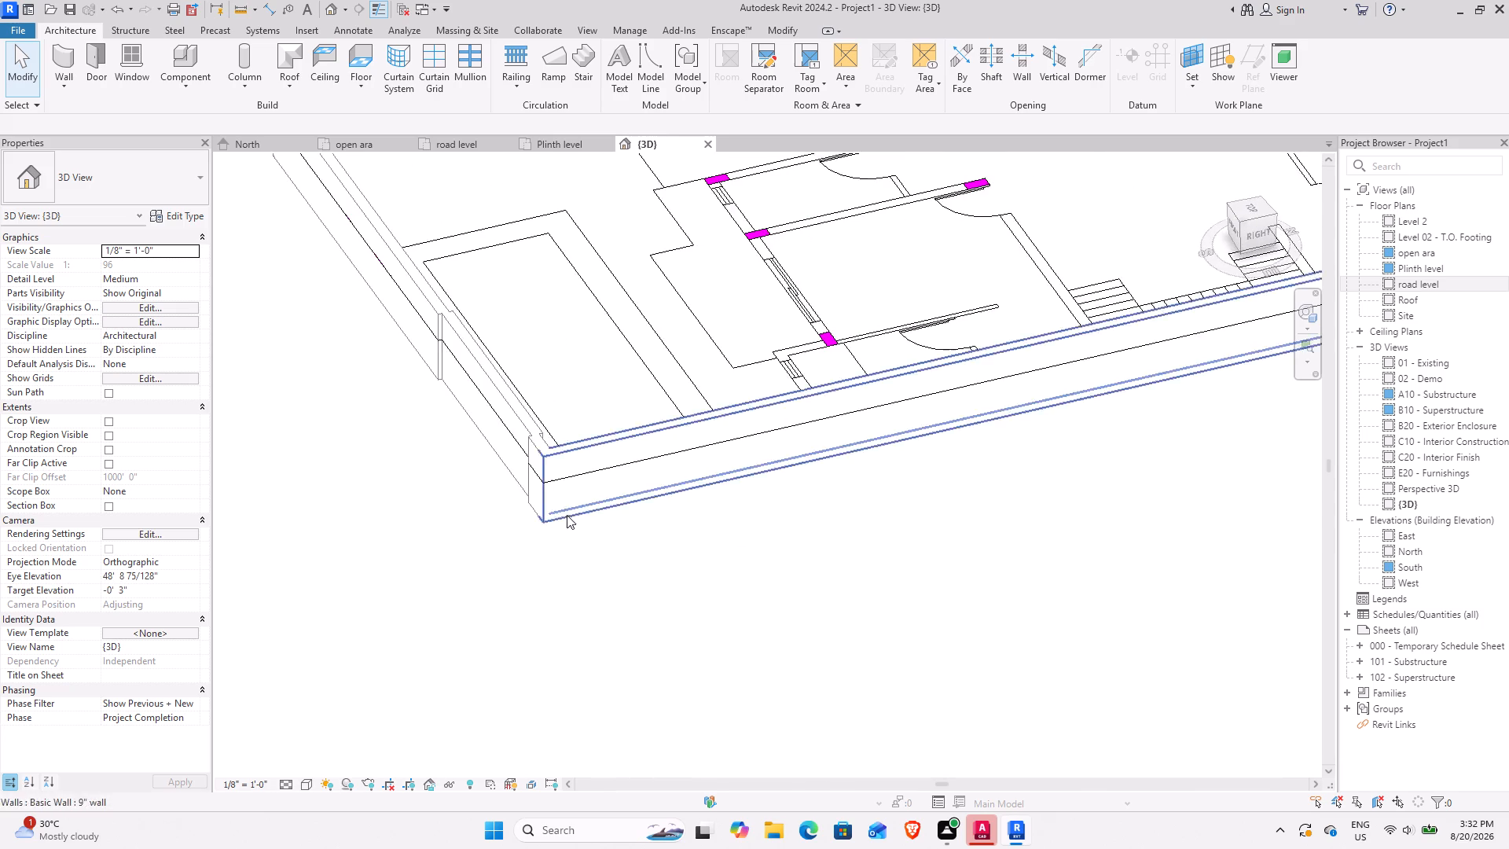
{"action": "middle_click_drag", "start_coordinate": [568, 513], "coordinate": [626, 701]}
{"action": "middle_click_drag", "start_coordinate": [503, 598], "coordinate": [669, 528], "text": "shift"}
{"action": "middle_click_drag", "start_coordinate": [668, 531], "coordinate": [428, 567]}
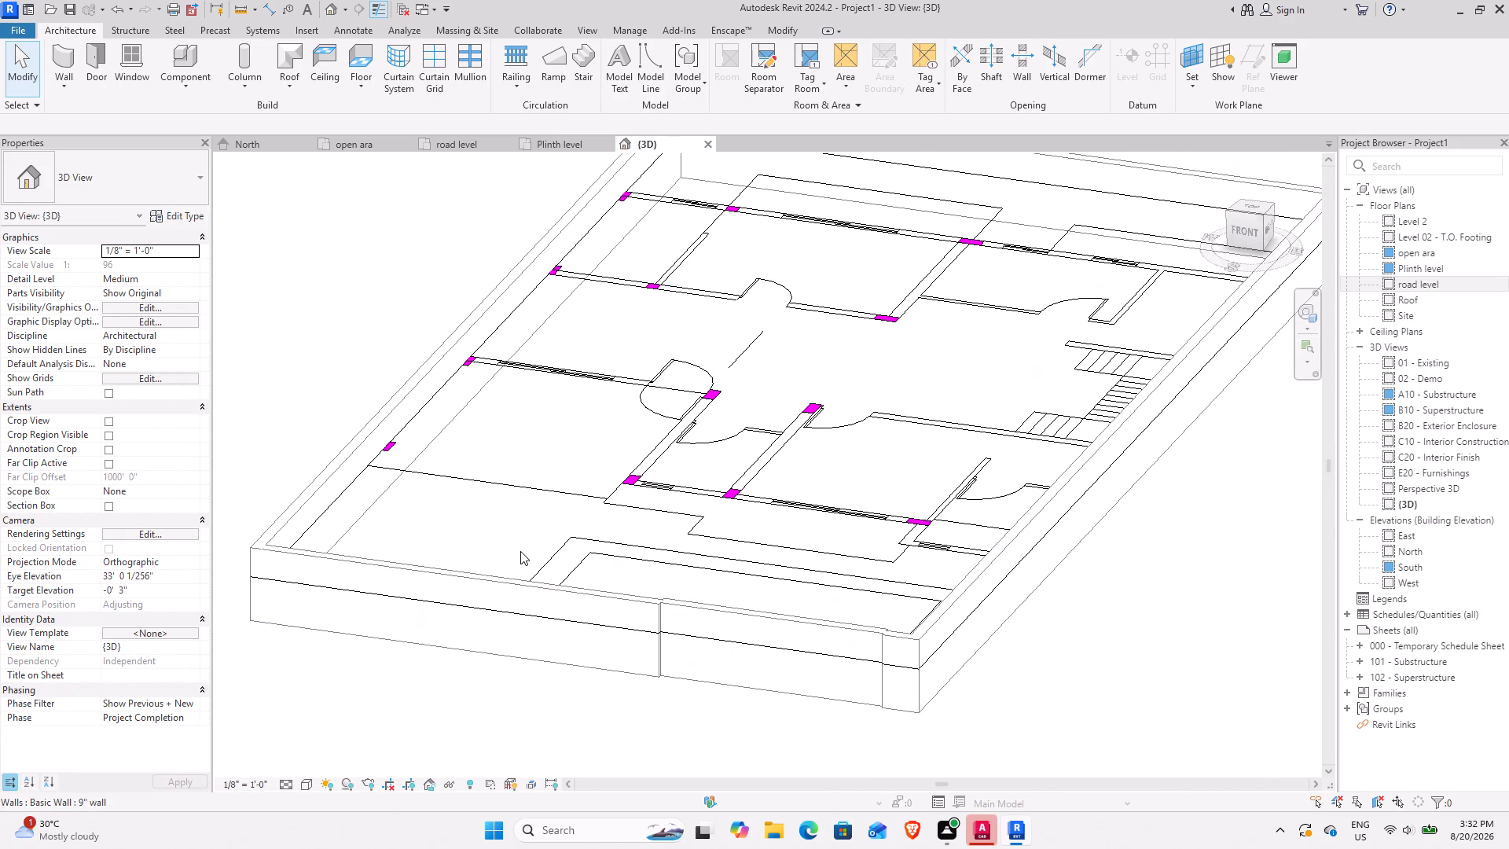
Hide the imported 20.dwg in the 3D view through its visibility overrides.
{"action": "type", "text": "vg"}
{"action": "left_click", "coordinate": [804, 196]}
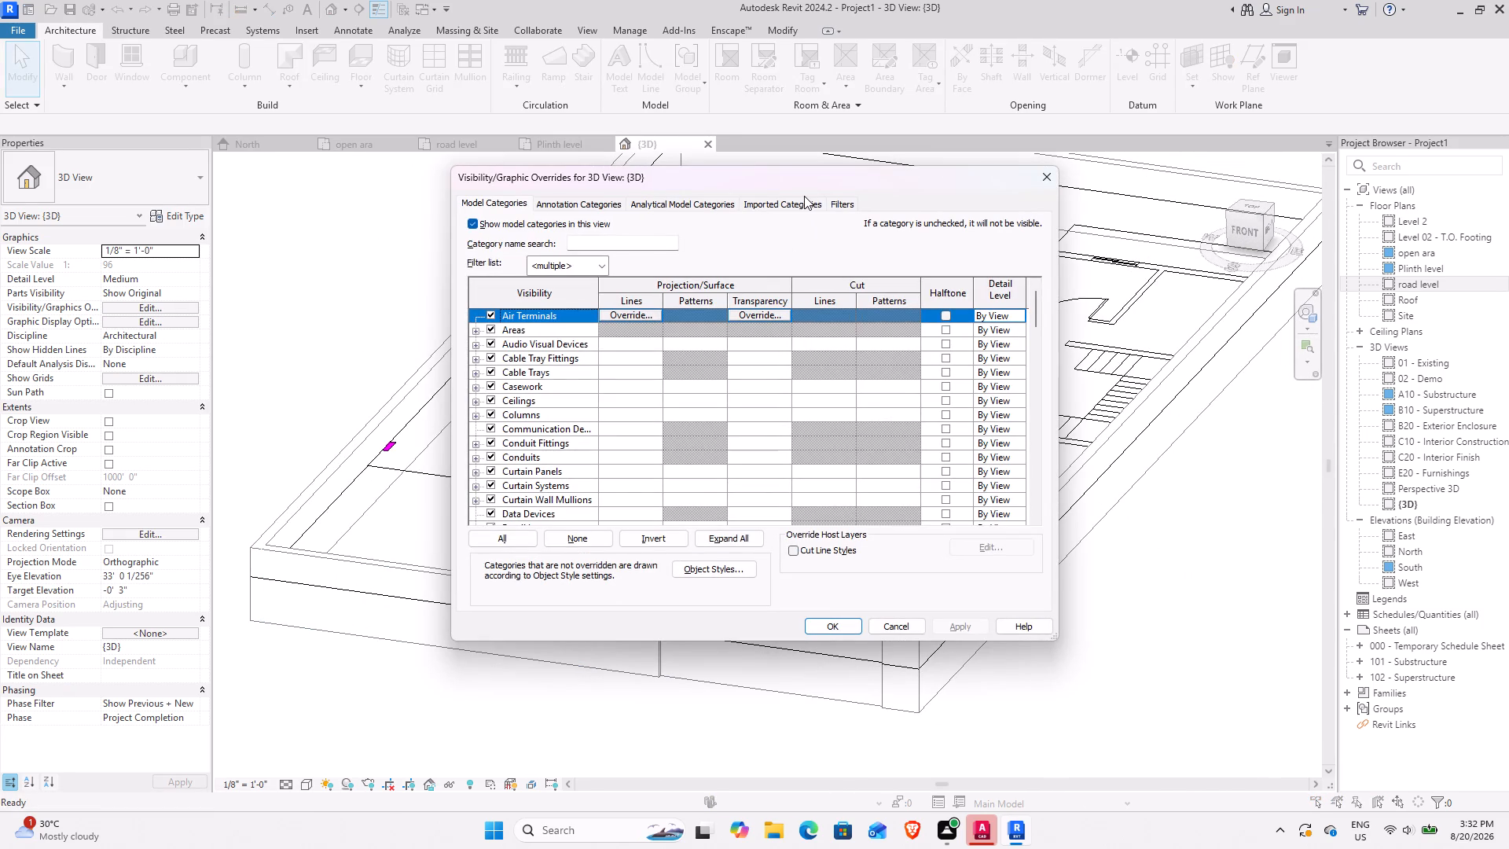
{"action": "left_click", "coordinate": [795, 198]}
{"action": "left_click", "coordinate": [486, 270]}
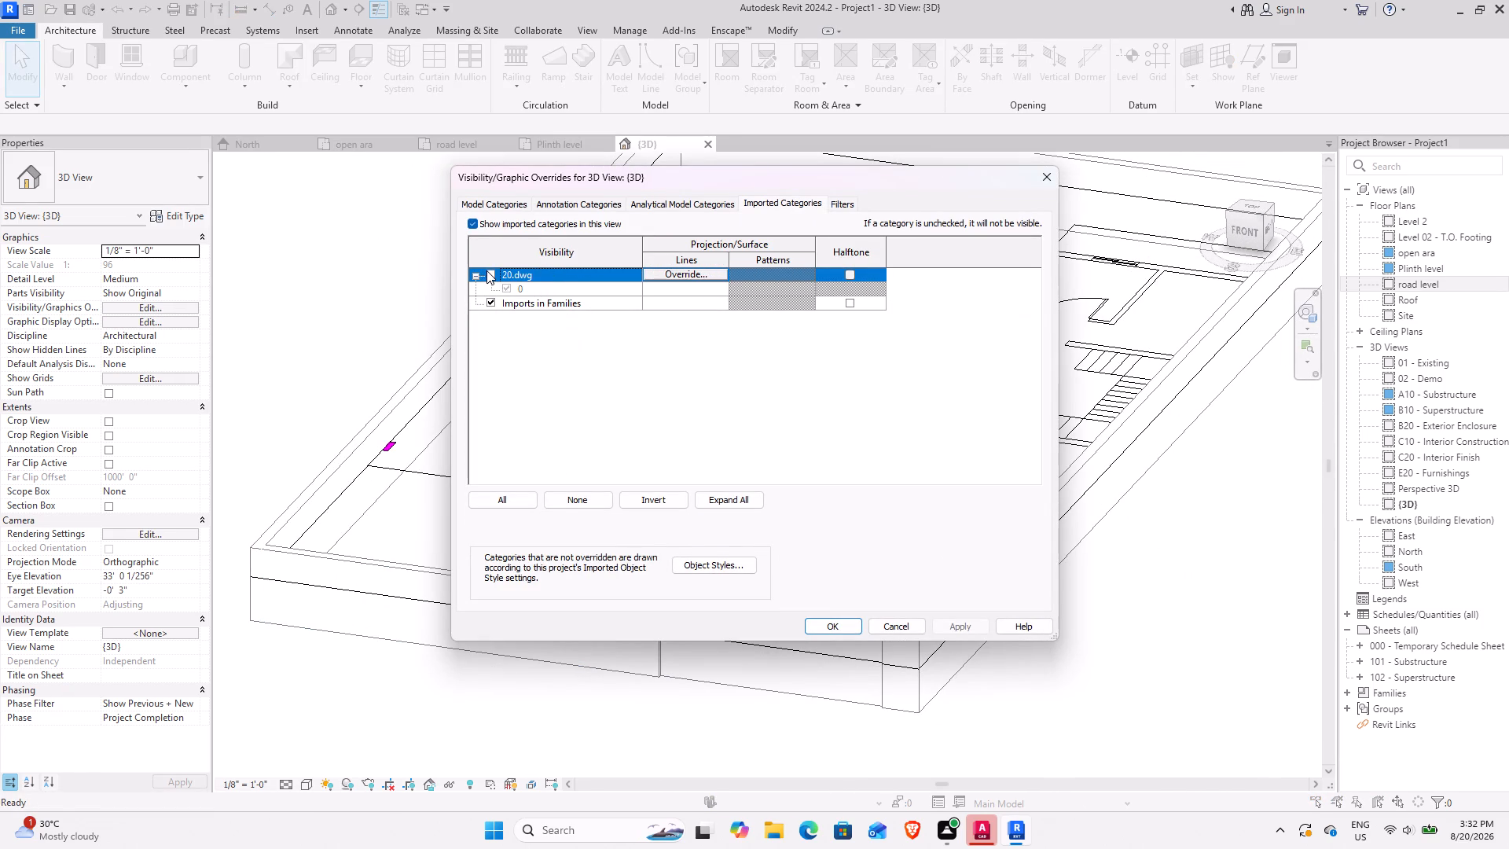
{"action": "left_click", "coordinate": [952, 623]}
{"action": "left_click", "coordinate": [837, 623]}
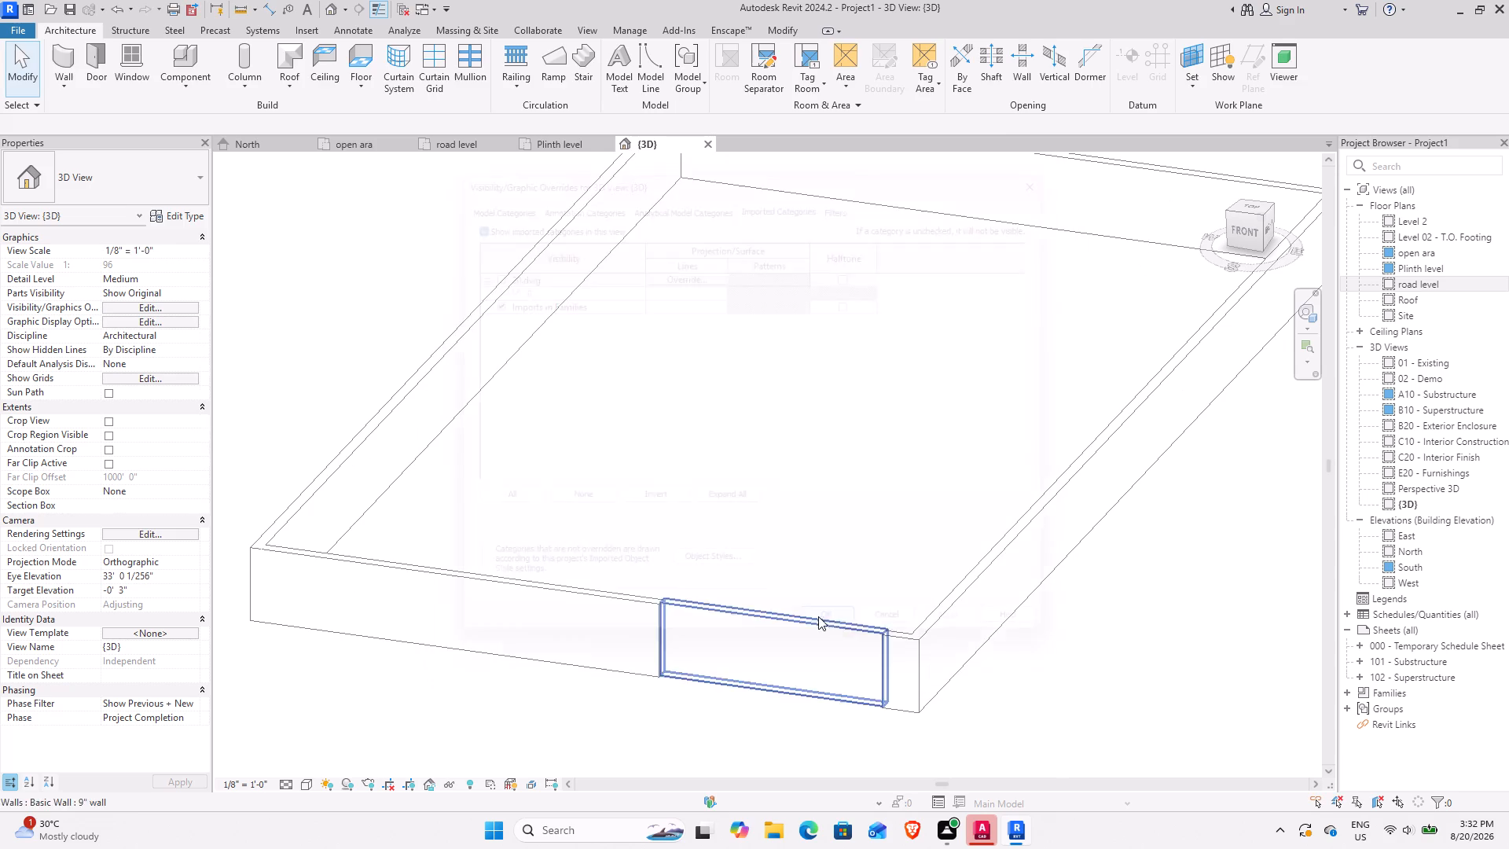
Examine the boundary wall enclosure in 3D from several sides, including the offset segment on the south front.
{"action": "scroll", "coordinate": [651, 454], "scroll_direction": "down", "scroll_amount": 4}
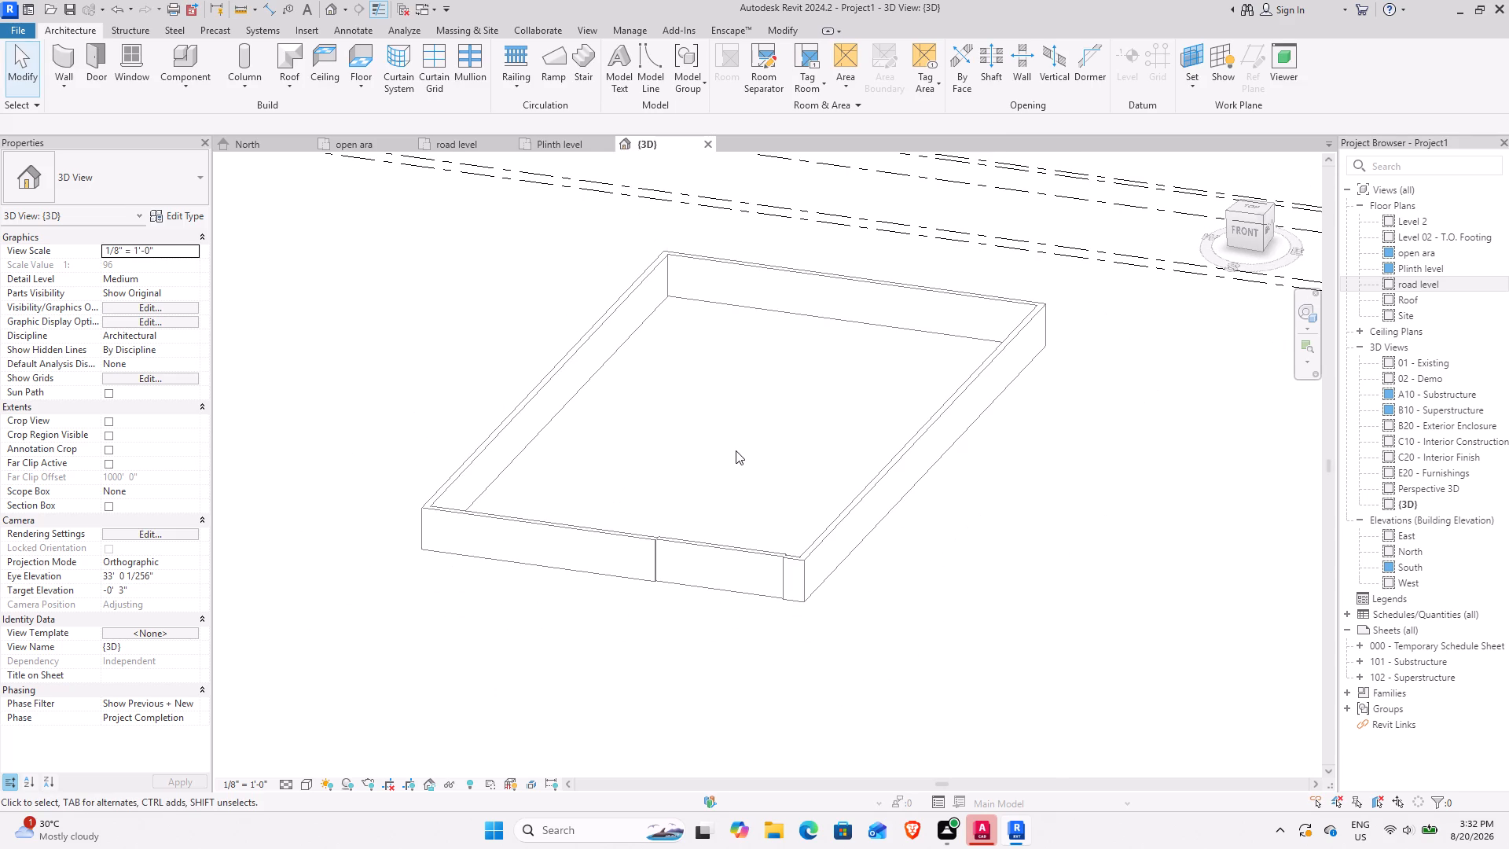
{"action": "middle_click_drag", "start_coordinate": [736, 450], "coordinate": [553, 447], "text": "shift"}
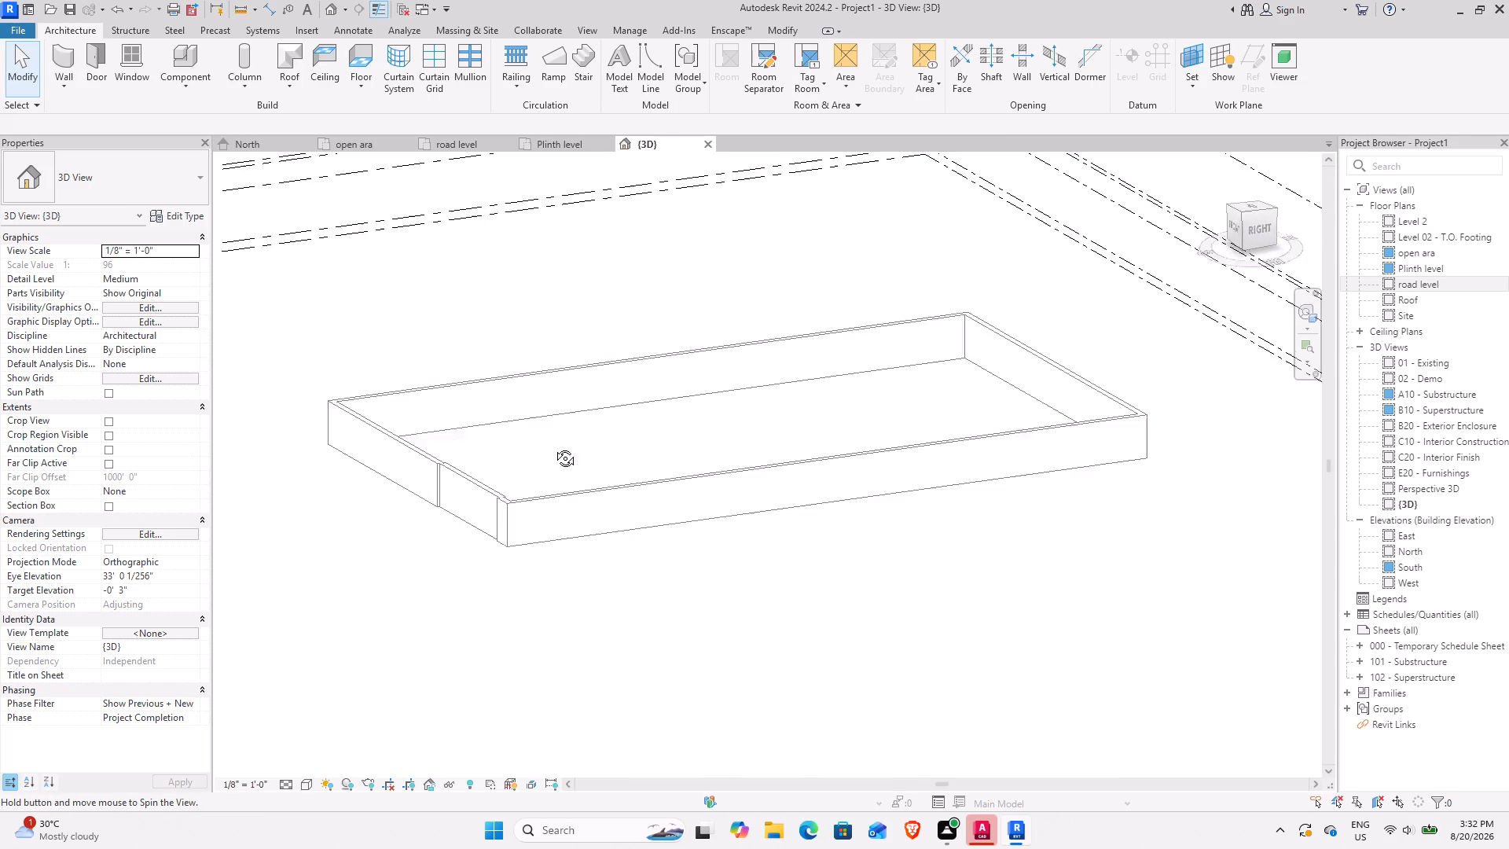
{"action": "middle_click_drag", "start_coordinate": [553, 447], "coordinate": [742, 486], "text": "shift"}
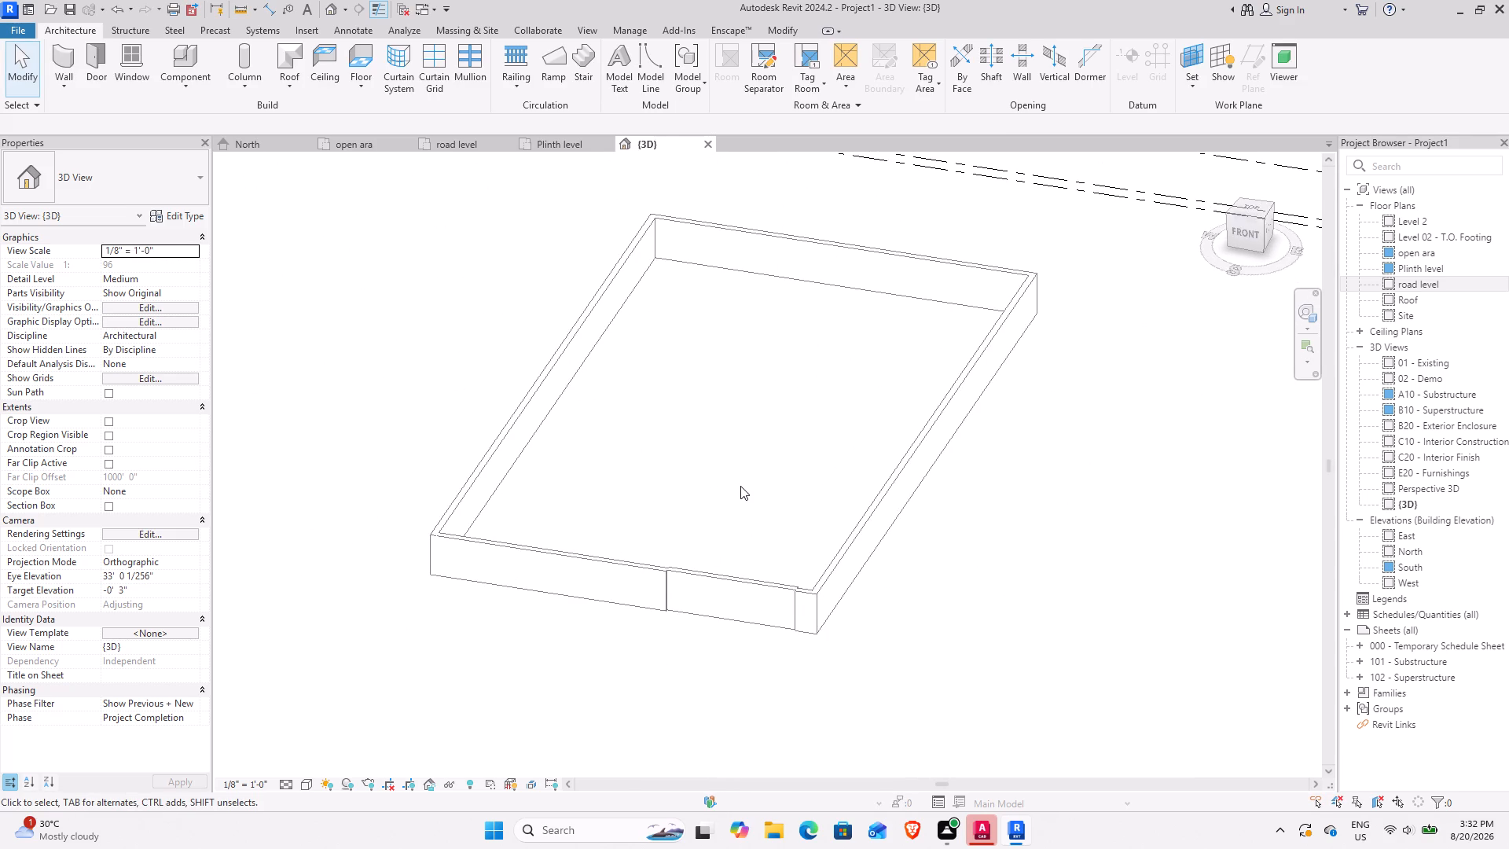
{"action": "scroll", "coordinate": [756, 442], "scroll_direction": "down", "scroll_amount": 3}
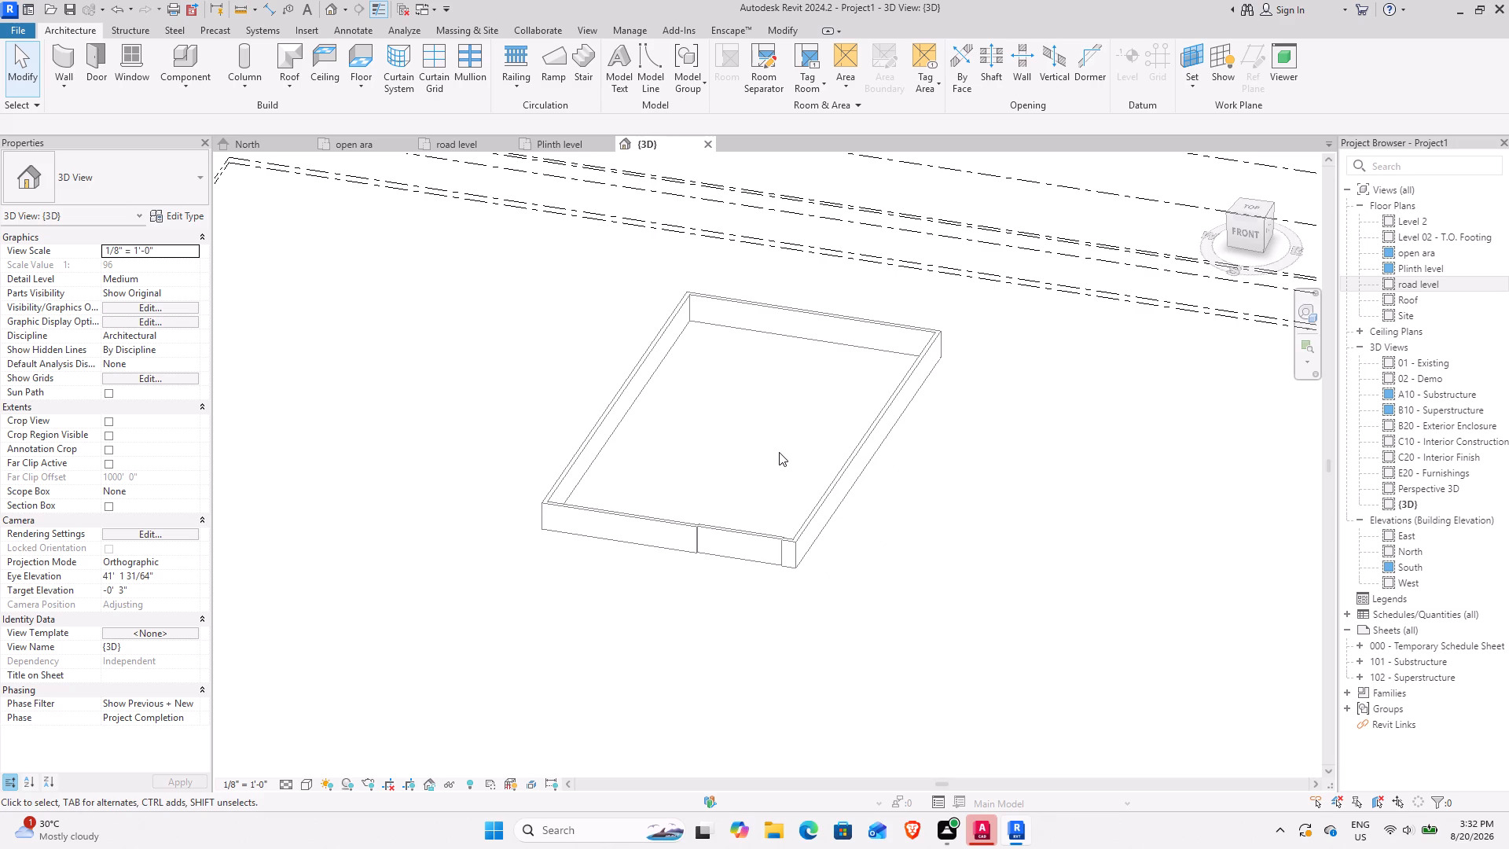
{"action": "middle_click_drag", "start_coordinate": [786, 452], "coordinate": [622, 377], "text": "shift"}
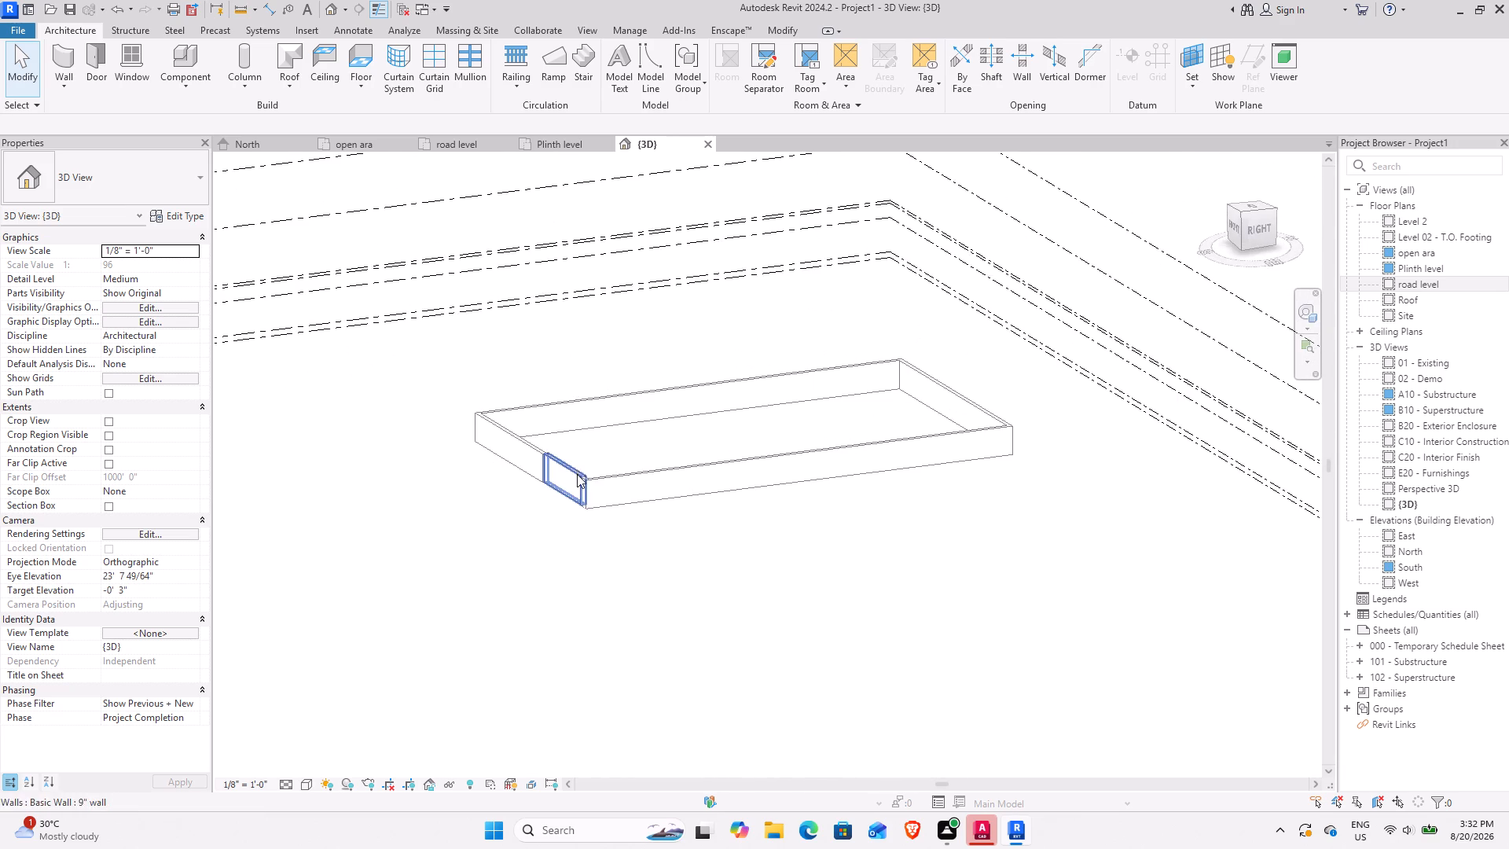
{"action": "scroll", "coordinate": [580, 460], "scroll_direction": "up", "scroll_amount": 6}
{"action": "middle_click_drag", "start_coordinate": [519, 524], "coordinate": [683, 598], "text": "shift"}
{"action": "middle_click_drag", "start_coordinate": [755, 552], "coordinate": [560, 454]}
{"action": "middle_click_drag", "start_coordinate": [536, 495], "coordinate": [512, 492], "text": "shift"}
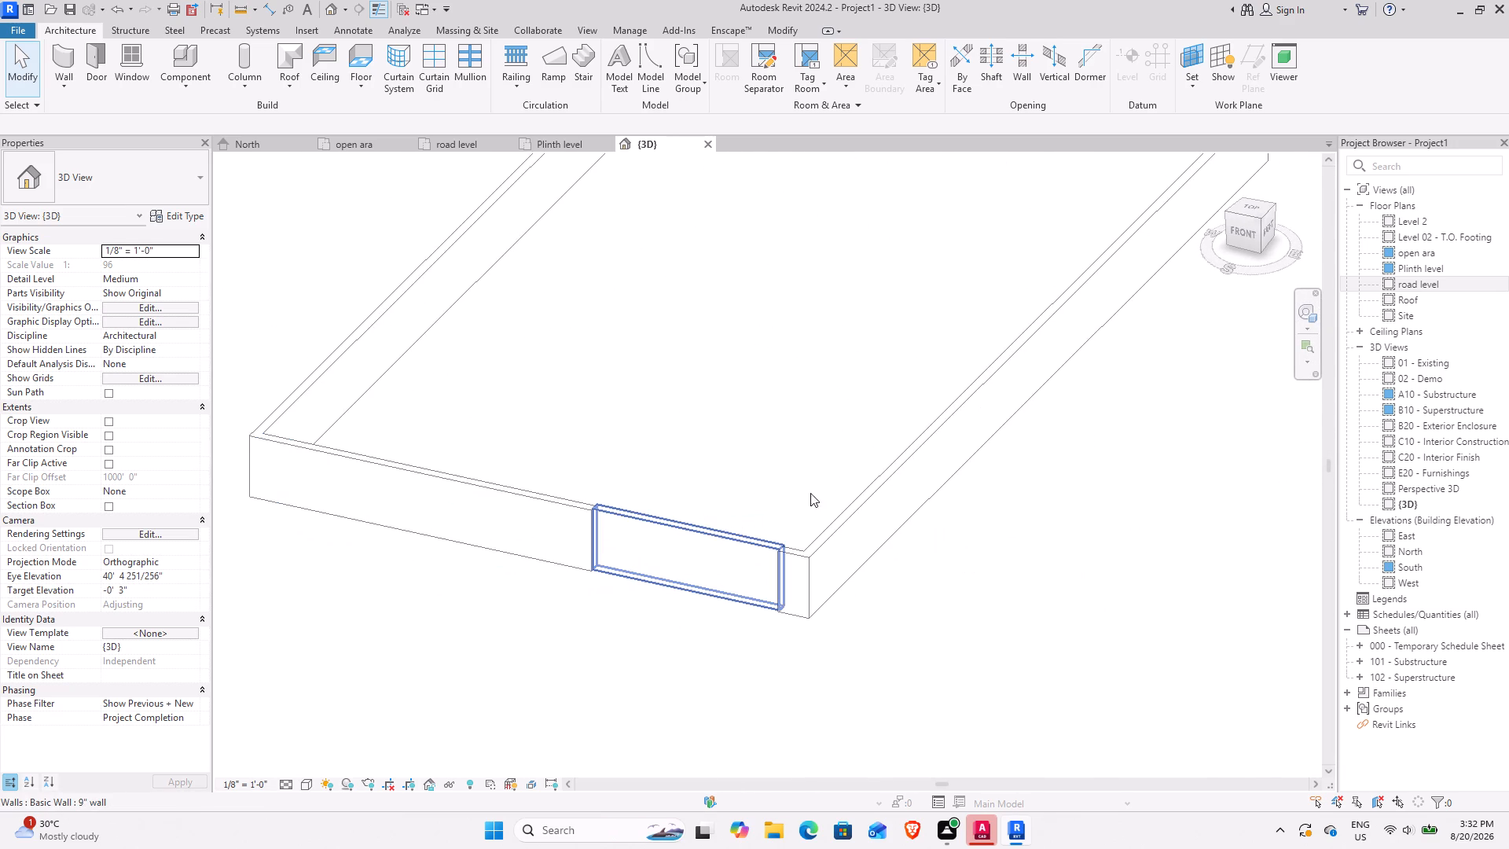
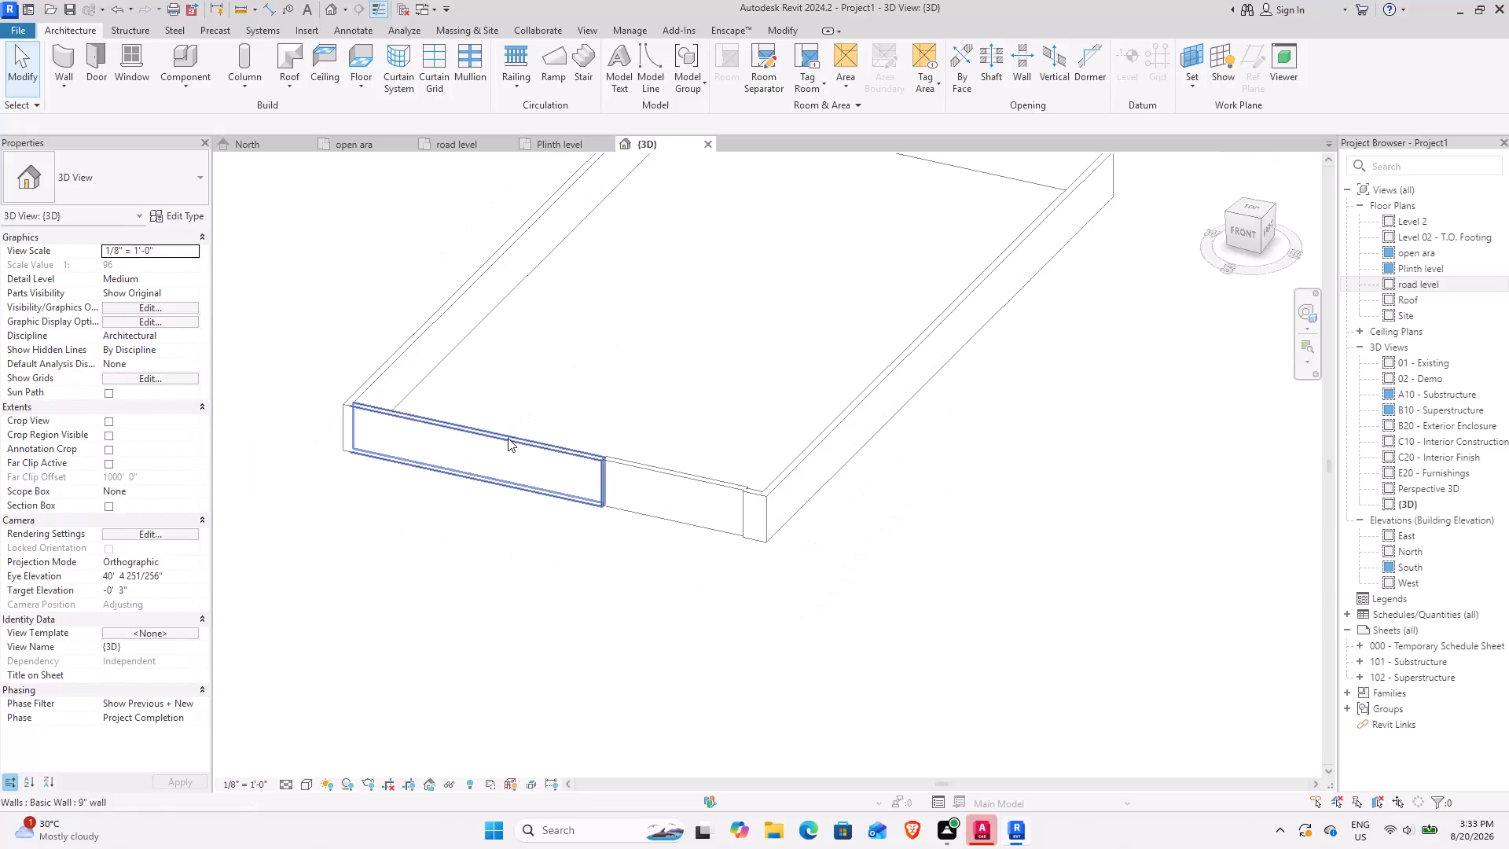
Select all instances of the 9" boundary wall and set their unconnected height to 6'.
{"action": "left_click", "coordinate": [516, 439]}
{"action": "type", "text": "sa"}
{"action": "left_click", "coordinate": [151, 336]}
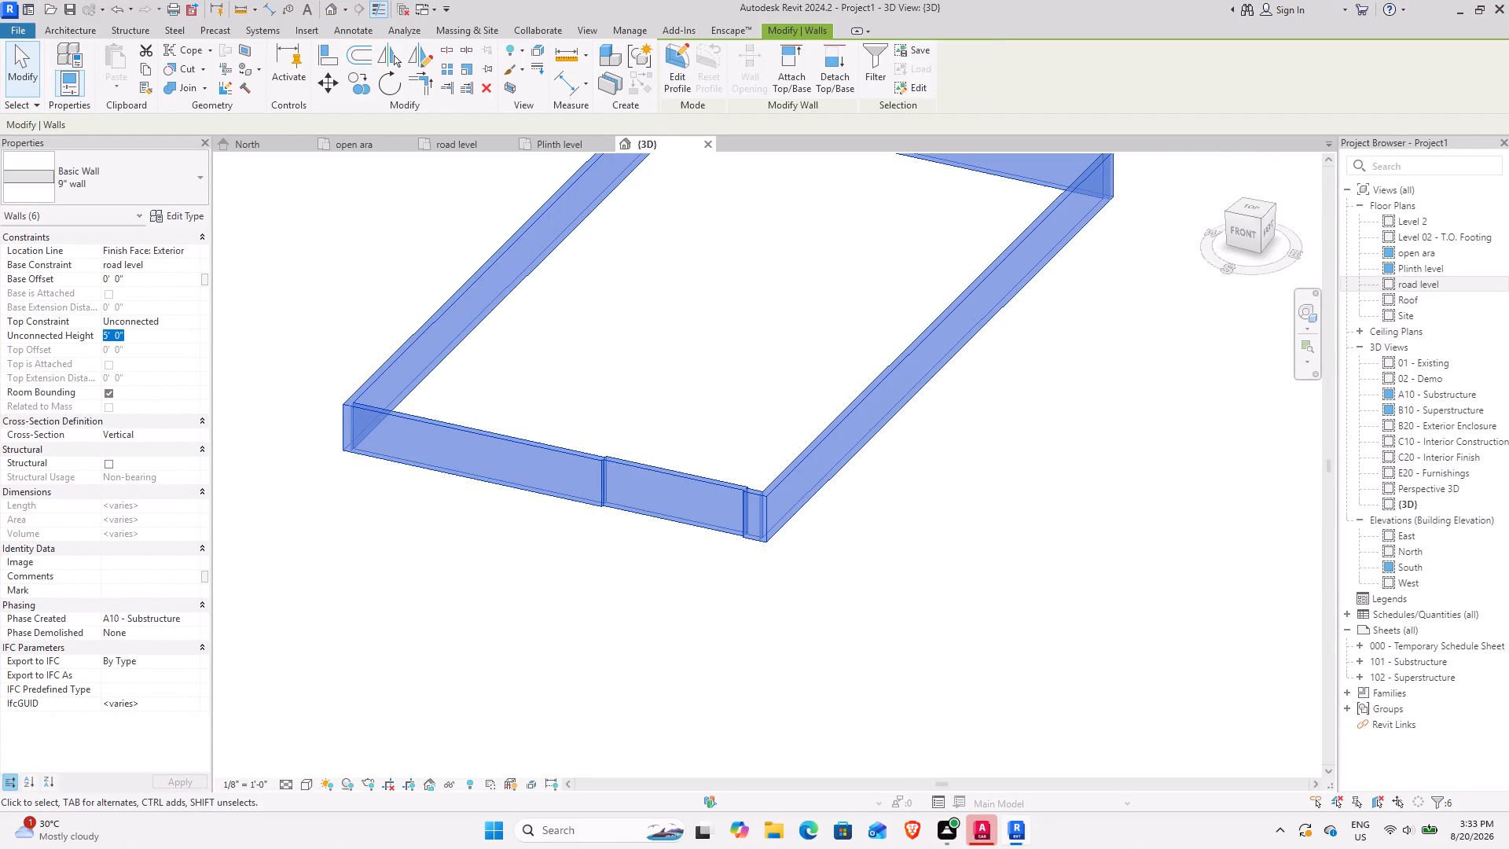
{"action": "type", "text": "6'"}
{"action": "key", "text": "Return"}
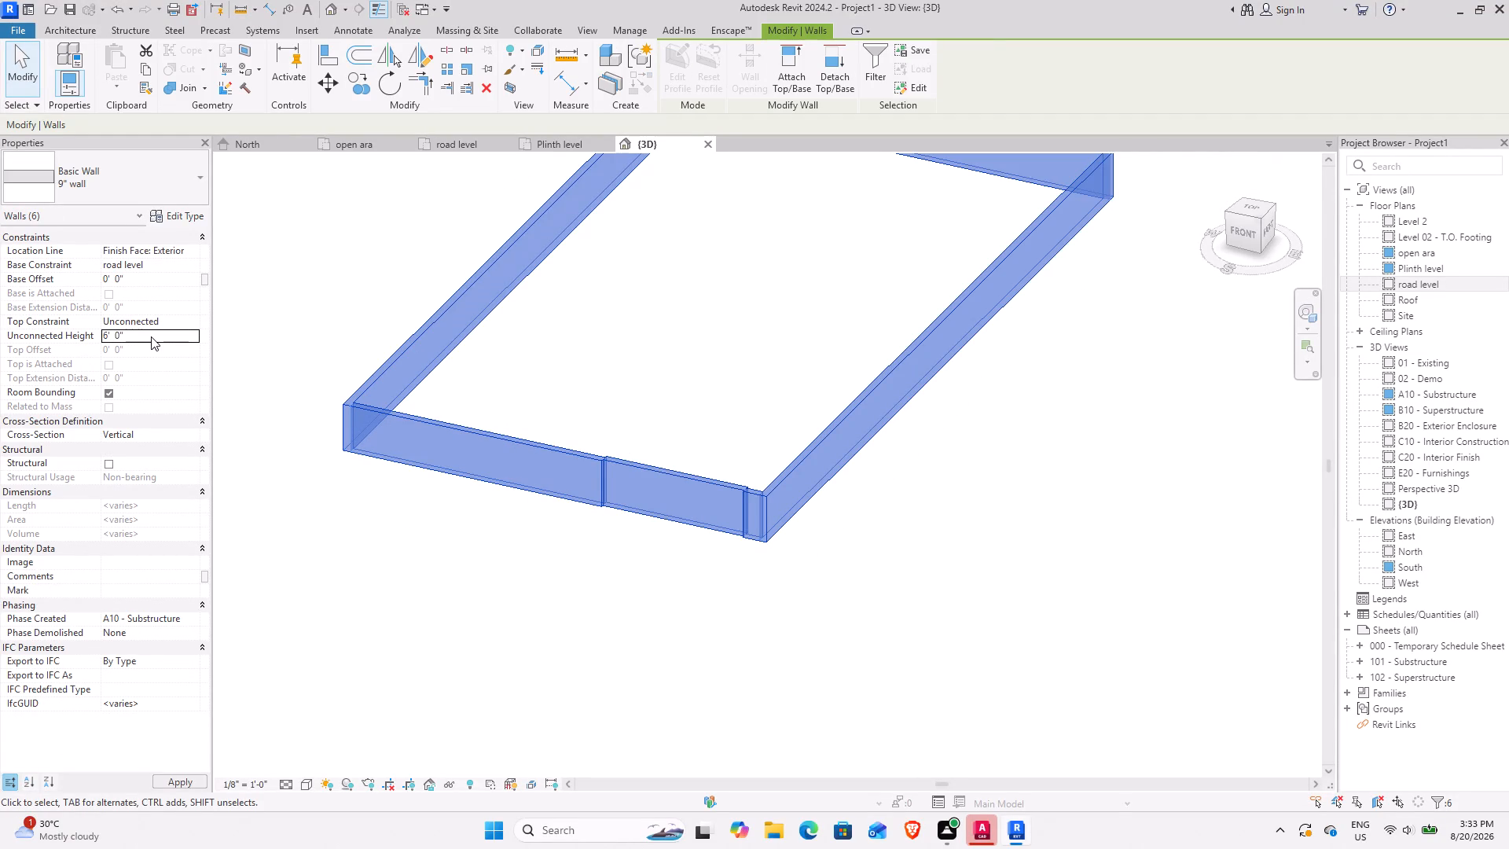
{"action": "left_click", "coordinate": [539, 608]}
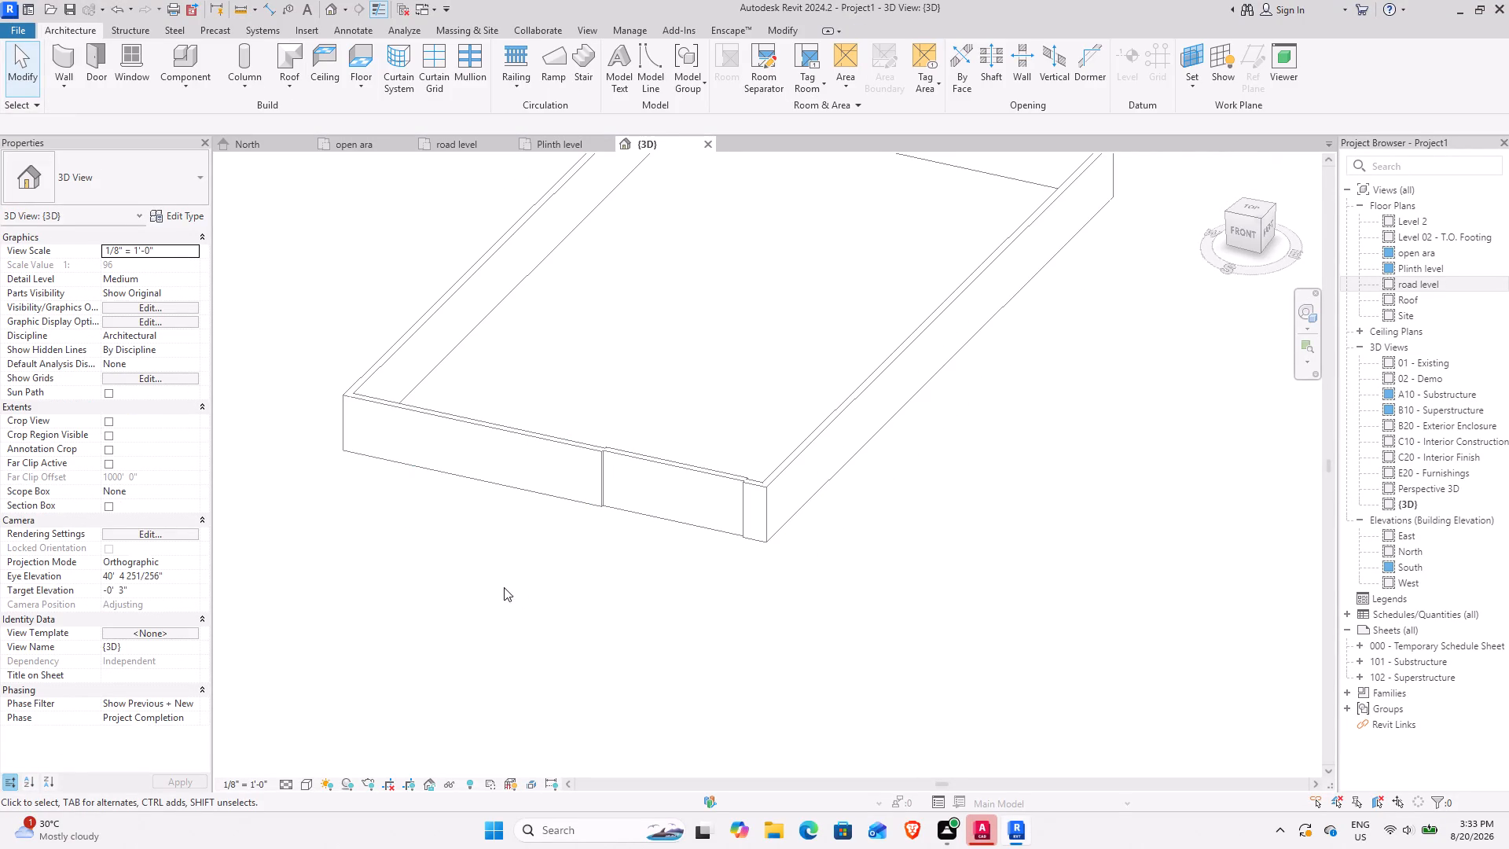
Examine the boundary wall enclosure and its position against the levels from several 3D angles.
{"action": "scroll", "coordinate": [490, 546], "scroll_direction": "down", "scroll_amount": 2}
{"action": "middle_click_drag", "start_coordinate": [464, 534], "coordinate": [531, 526], "text": "shift"}
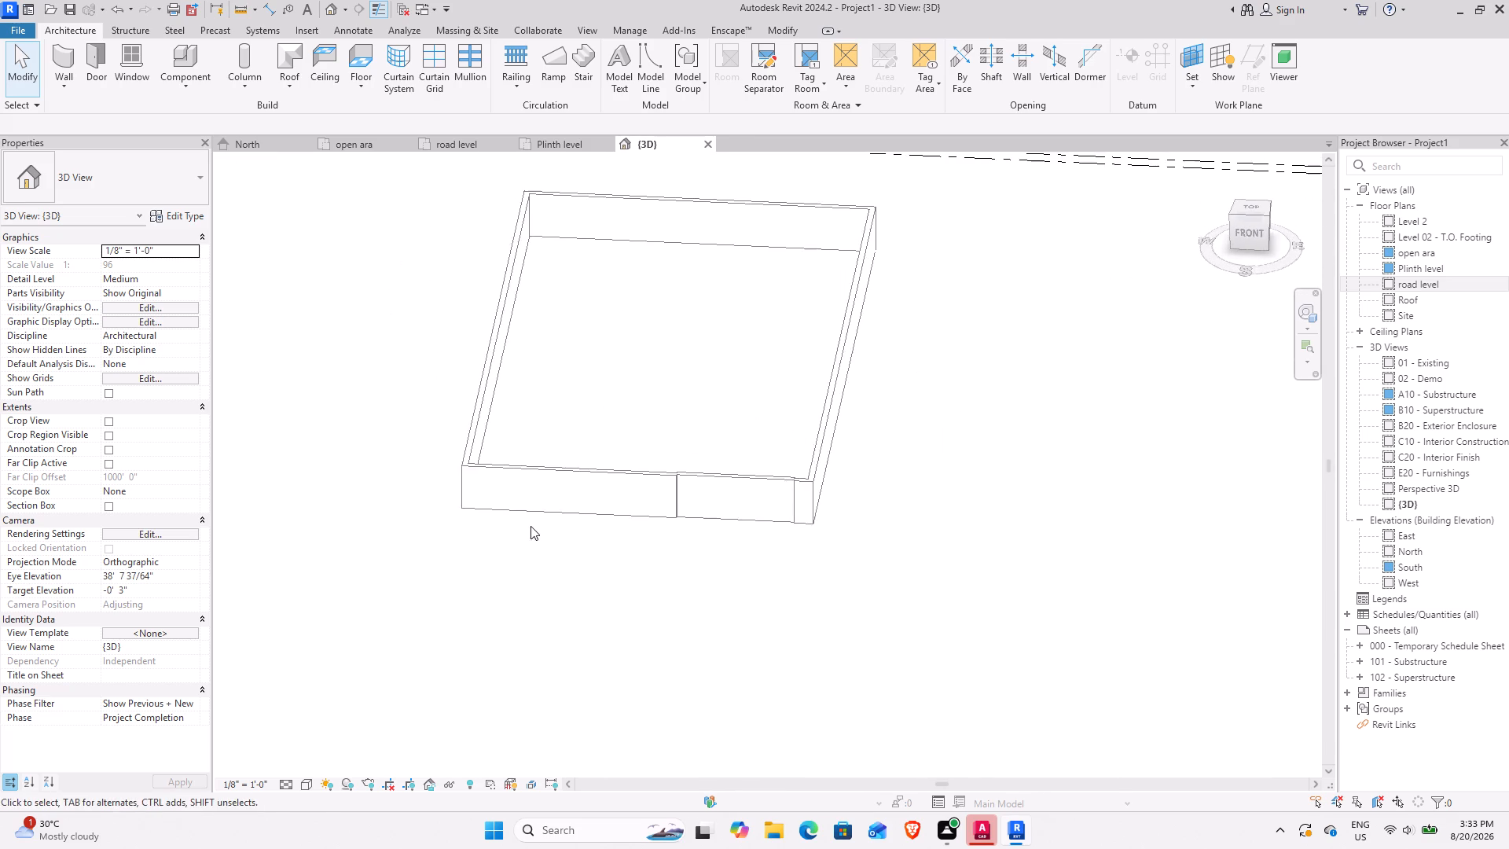
{"action": "middle_click_drag", "start_coordinate": [504, 536], "coordinate": [377, 607]}
{"action": "middle_click_drag", "start_coordinate": [376, 607], "coordinate": [330, 535], "text": "shift"}
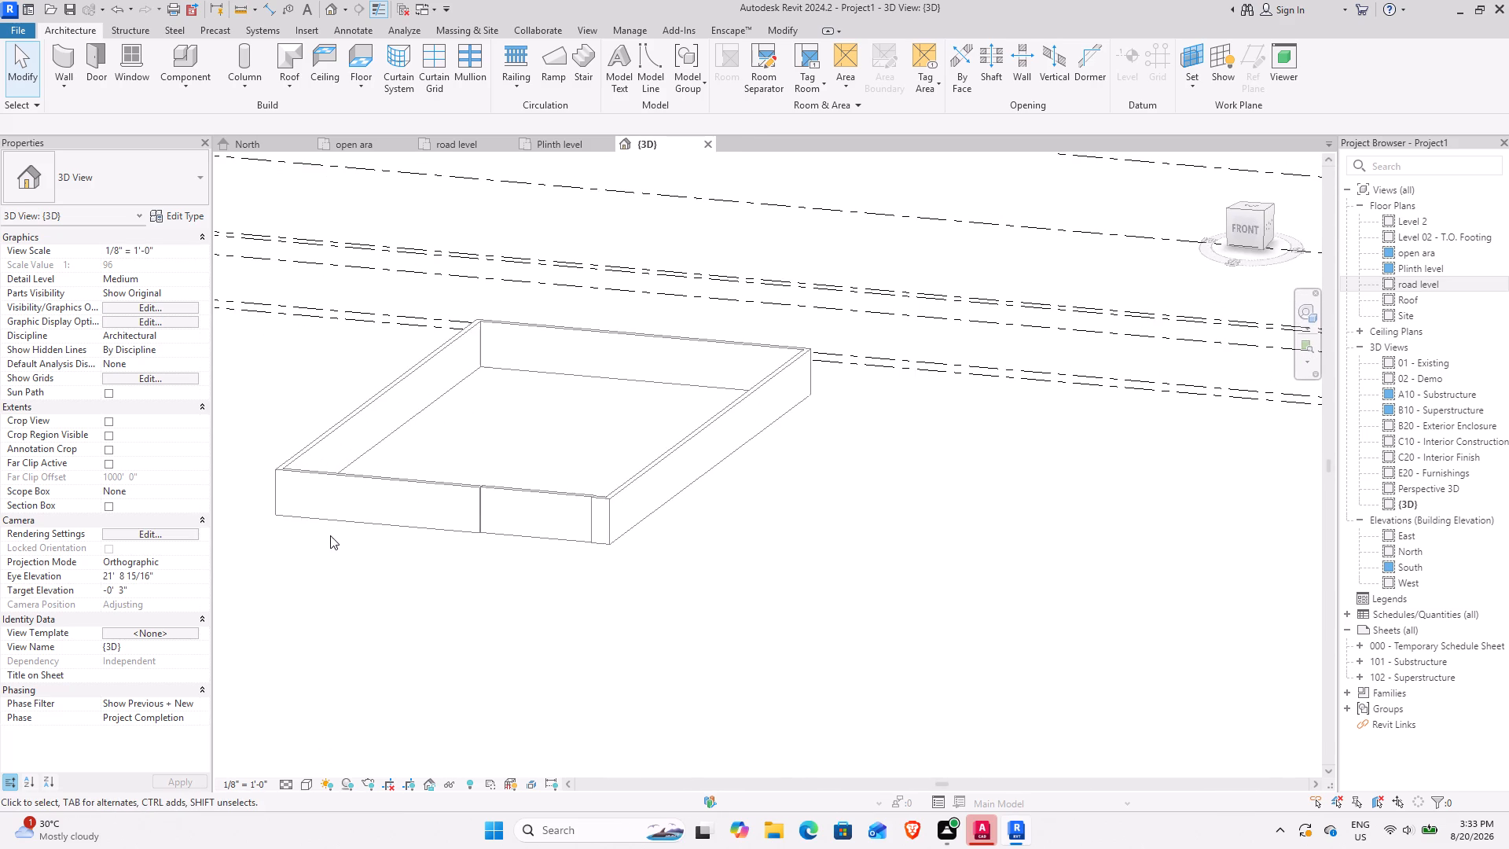
{"action": "scroll", "coordinate": [277, 457], "scroll_direction": "up", "scroll_amount": 3}
{"action": "middle_click_drag", "start_coordinate": [364, 590], "coordinate": [365, 546], "text": "shift"}
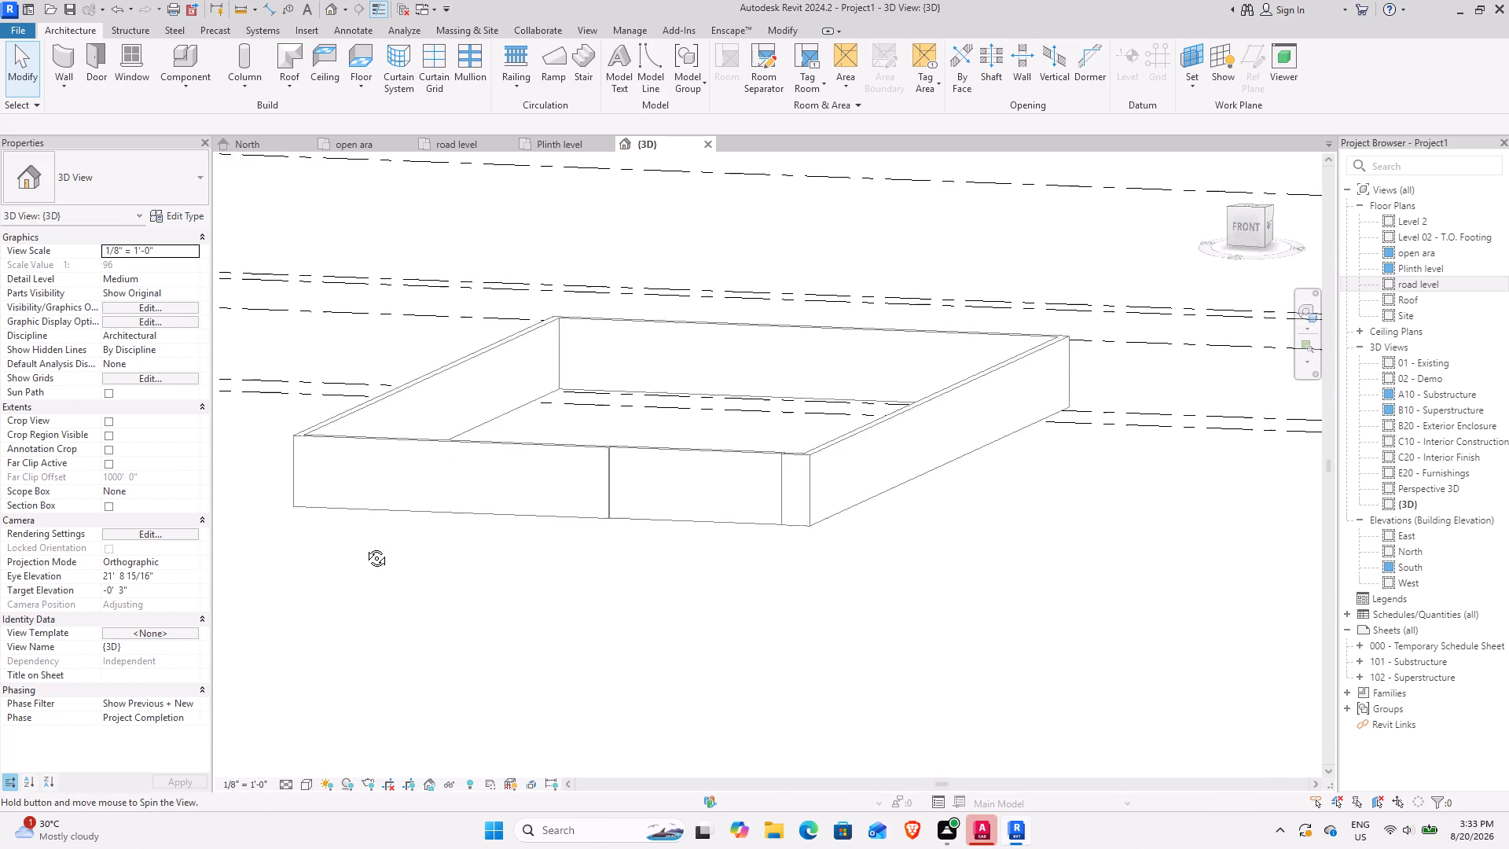
{"action": "middle_click_drag", "start_coordinate": [365, 546], "coordinate": [318, 556], "text": "shift"}
{"action": "middle_click_drag", "start_coordinate": [324, 556], "coordinate": [408, 552]}
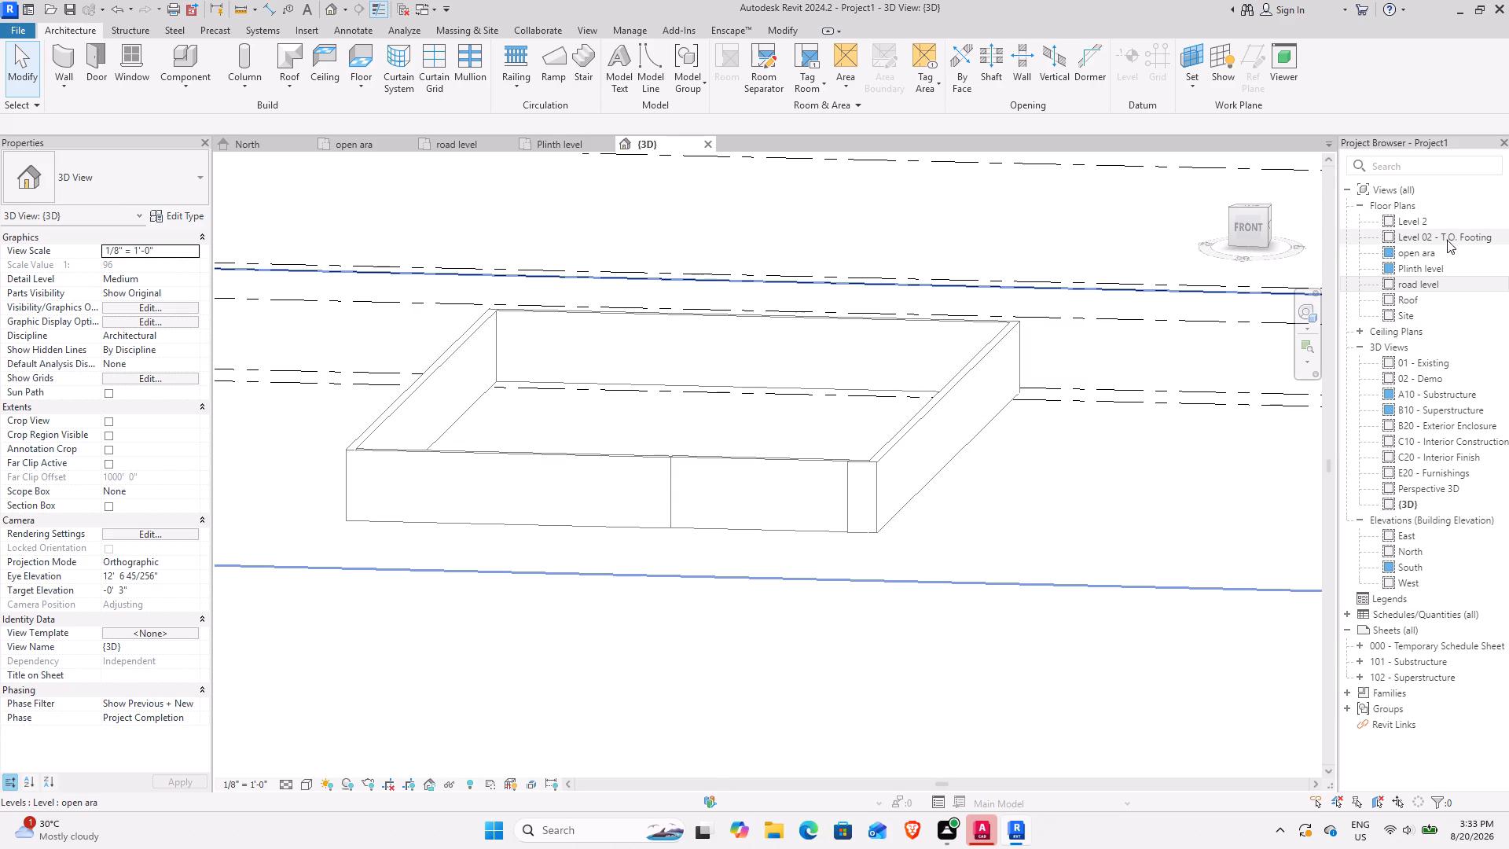
Open the Plinth level floor plan at the front rooms.
{"action": "double_click", "coordinate": [1432, 274]}
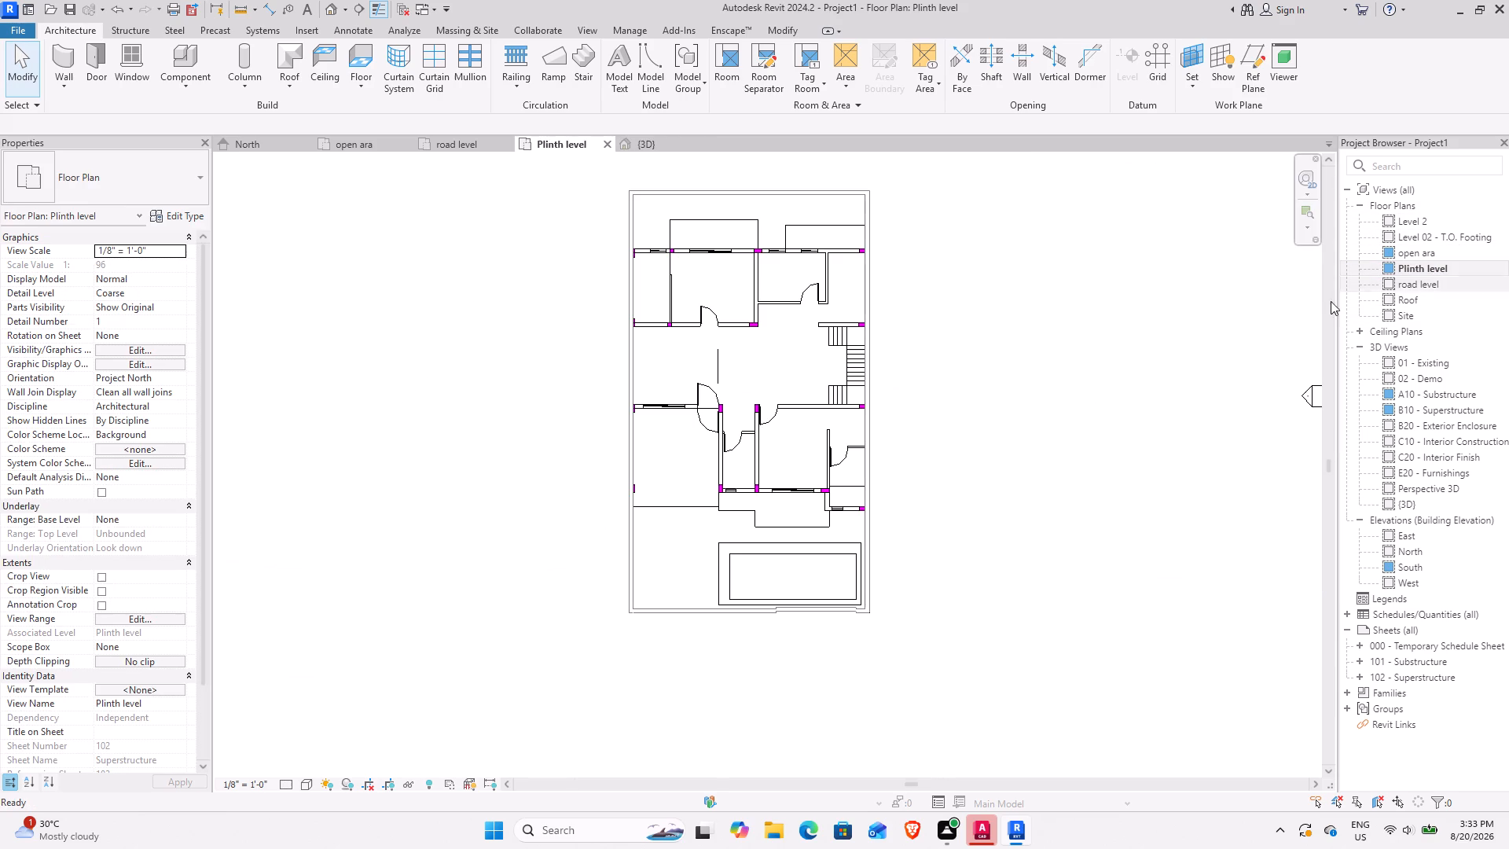
{"action": "scroll", "coordinate": [692, 440], "scroll_direction": "up", "scroll_amount": 7}
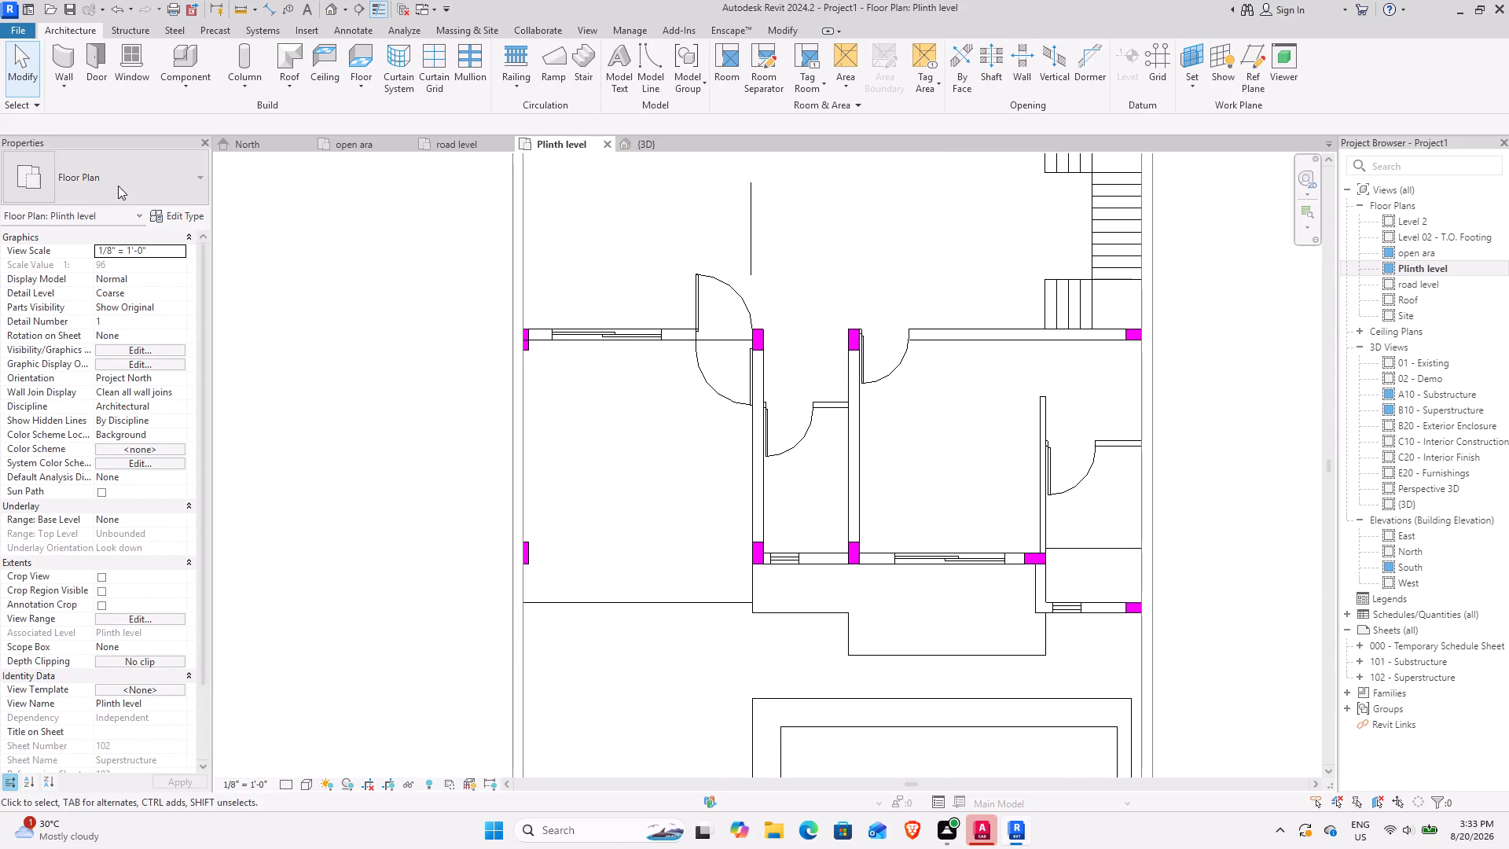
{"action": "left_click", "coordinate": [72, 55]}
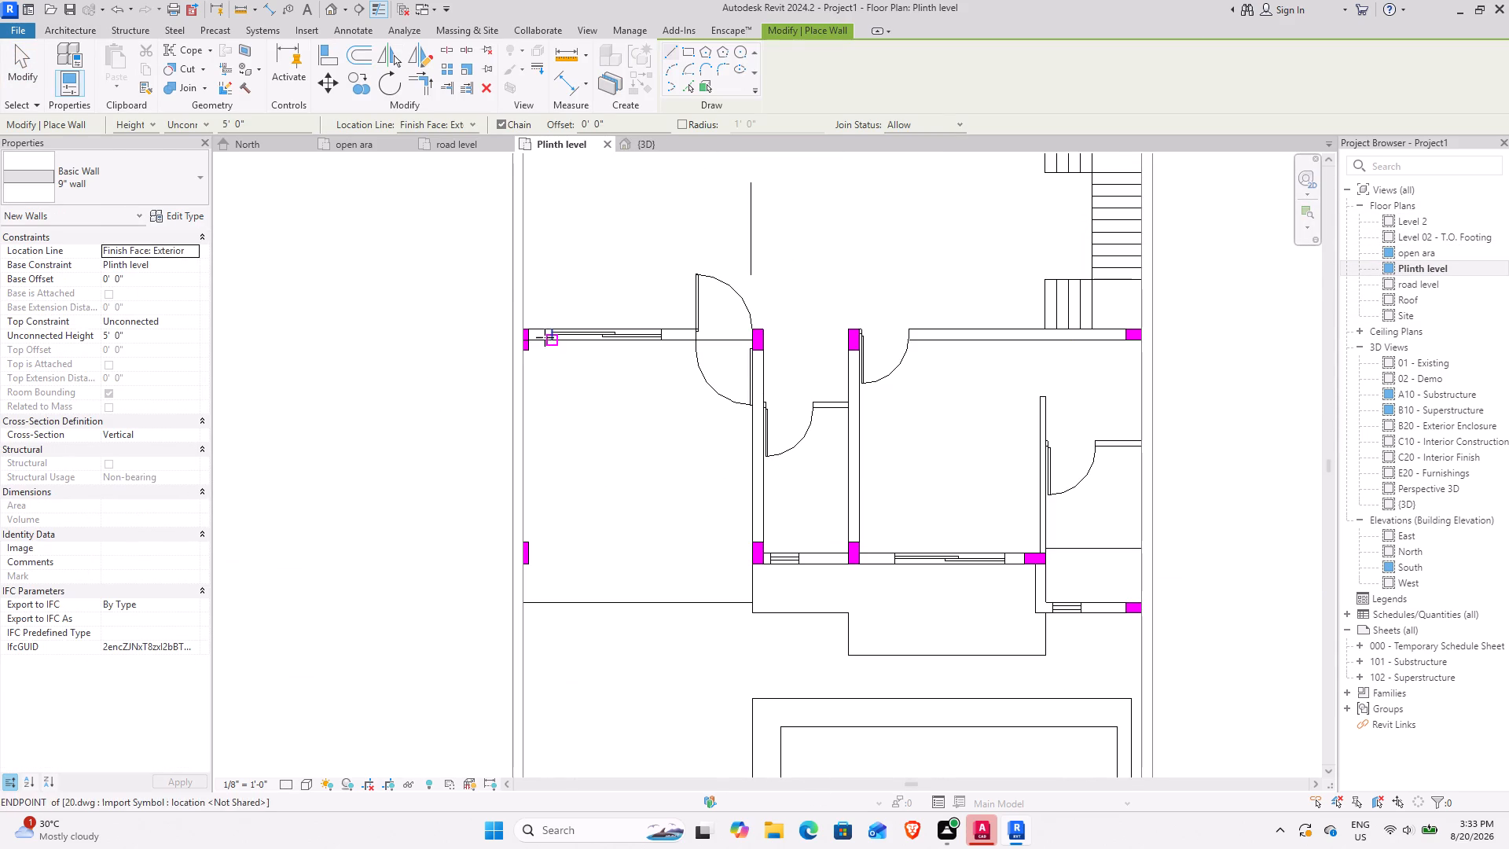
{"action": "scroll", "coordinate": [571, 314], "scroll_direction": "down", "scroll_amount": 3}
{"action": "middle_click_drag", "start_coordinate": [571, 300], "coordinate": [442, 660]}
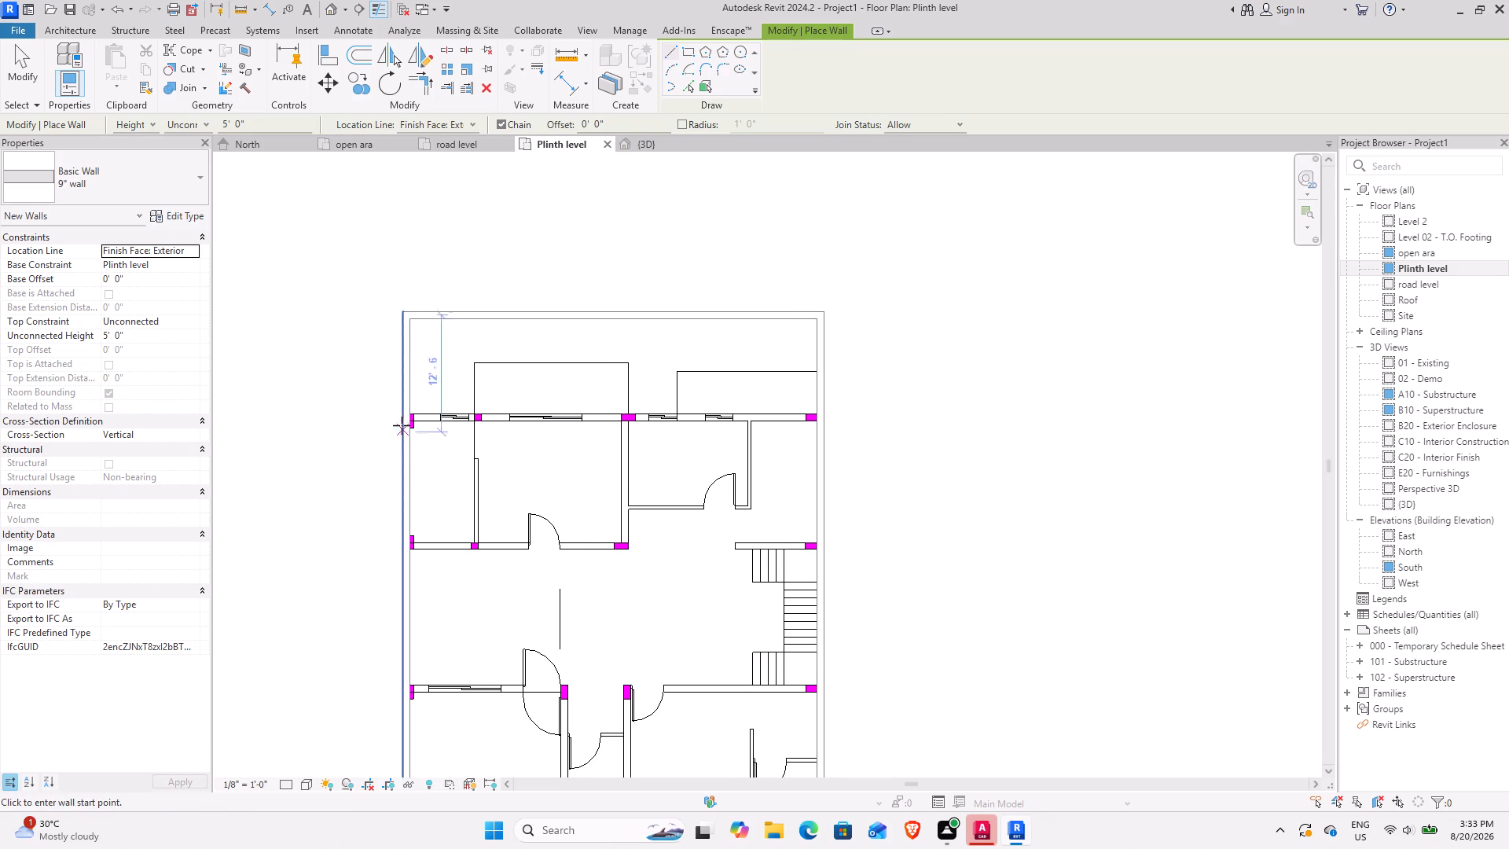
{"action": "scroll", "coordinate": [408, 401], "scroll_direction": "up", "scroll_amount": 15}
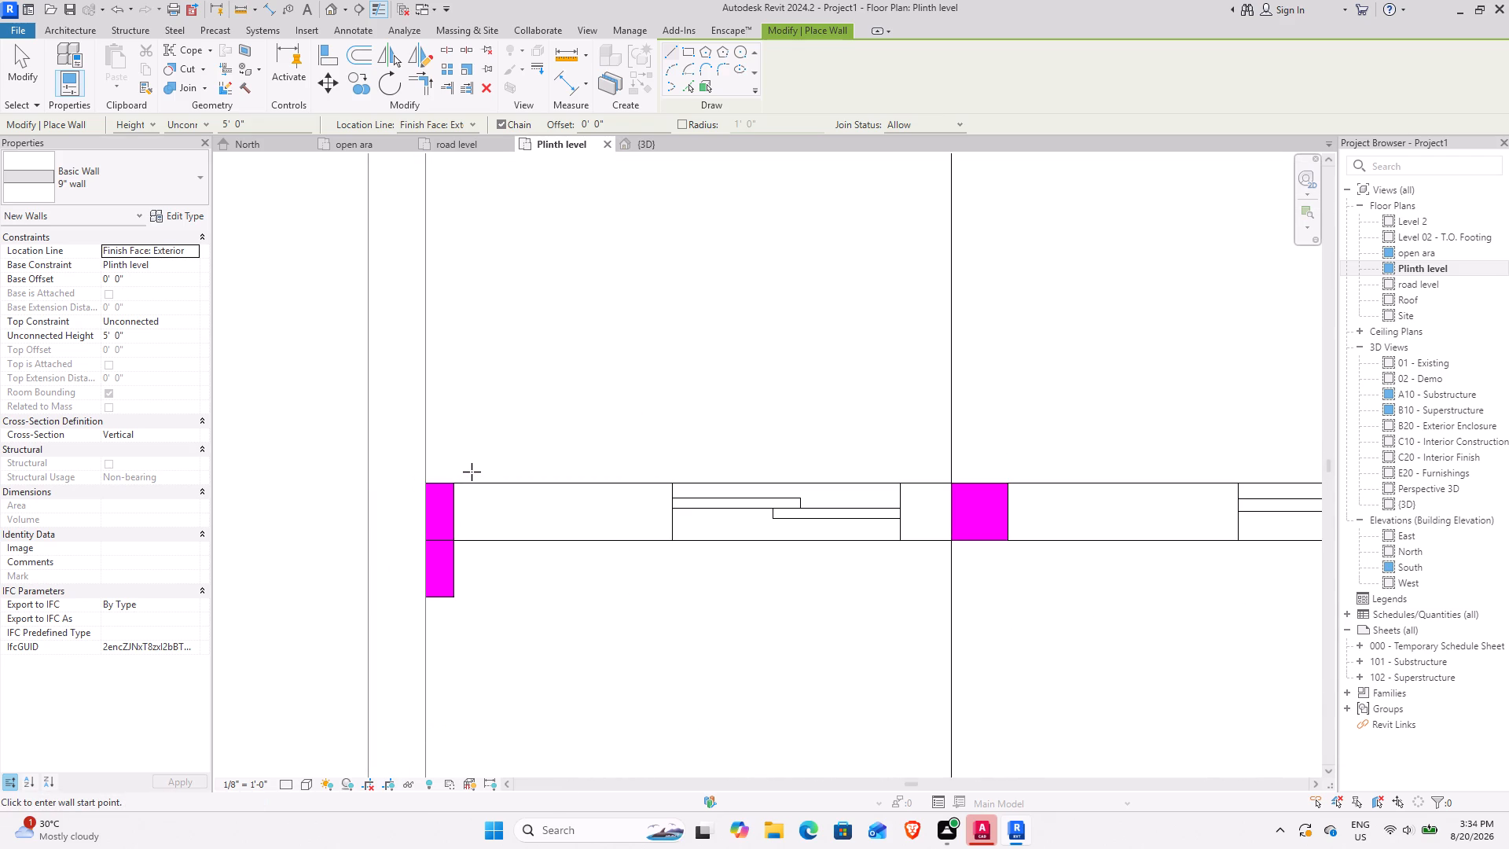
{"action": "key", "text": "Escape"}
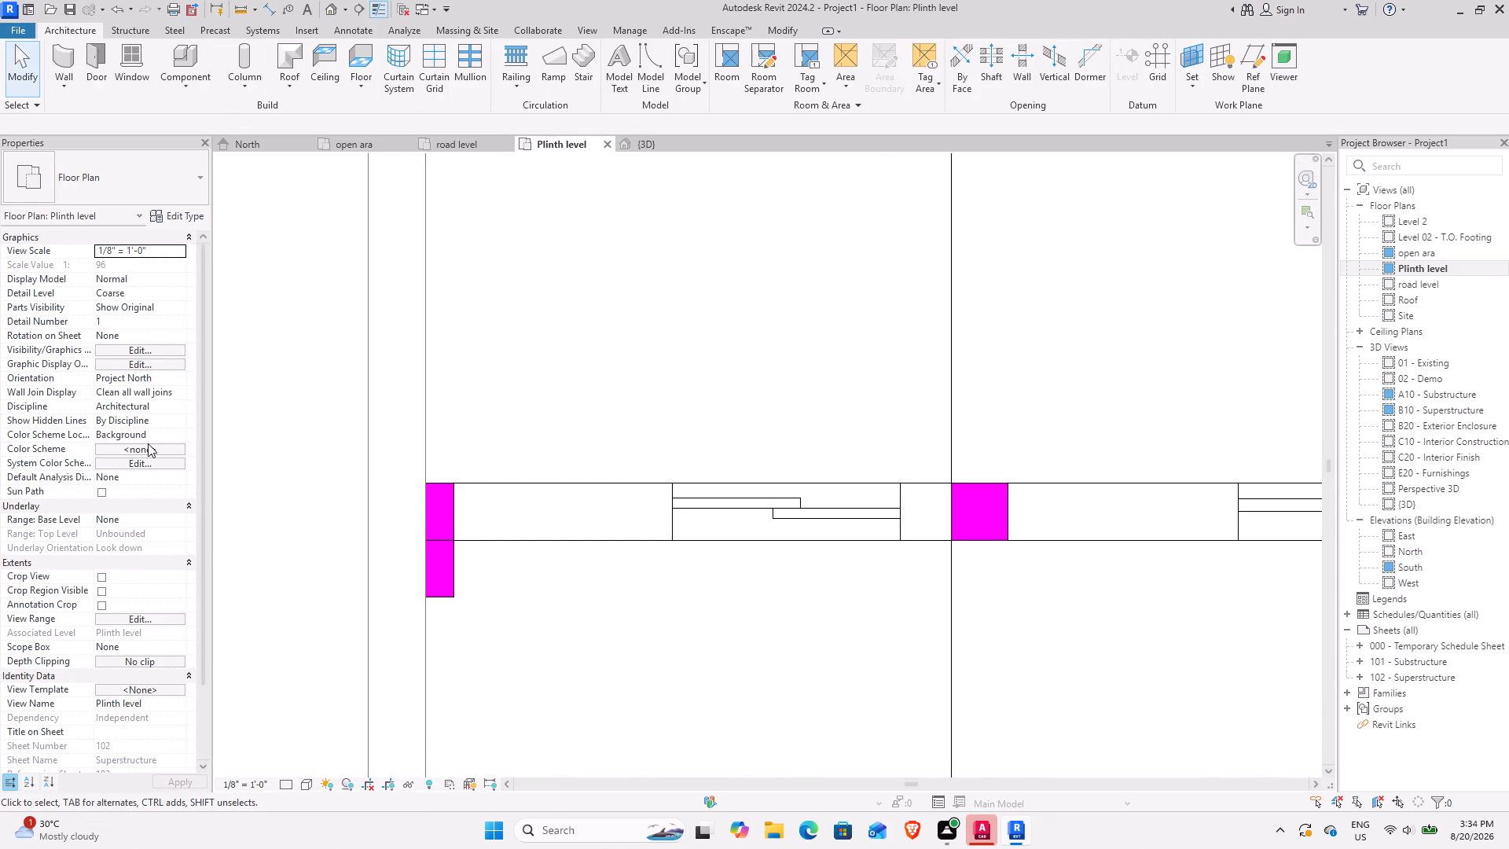
Set the Plinth level plan's visual style to Wireframe.
{"action": "scroll", "coordinate": [372, 463], "scroll_direction": "down", "scroll_amount": 3}
{"action": "left_click", "coordinate": [299, 781]}
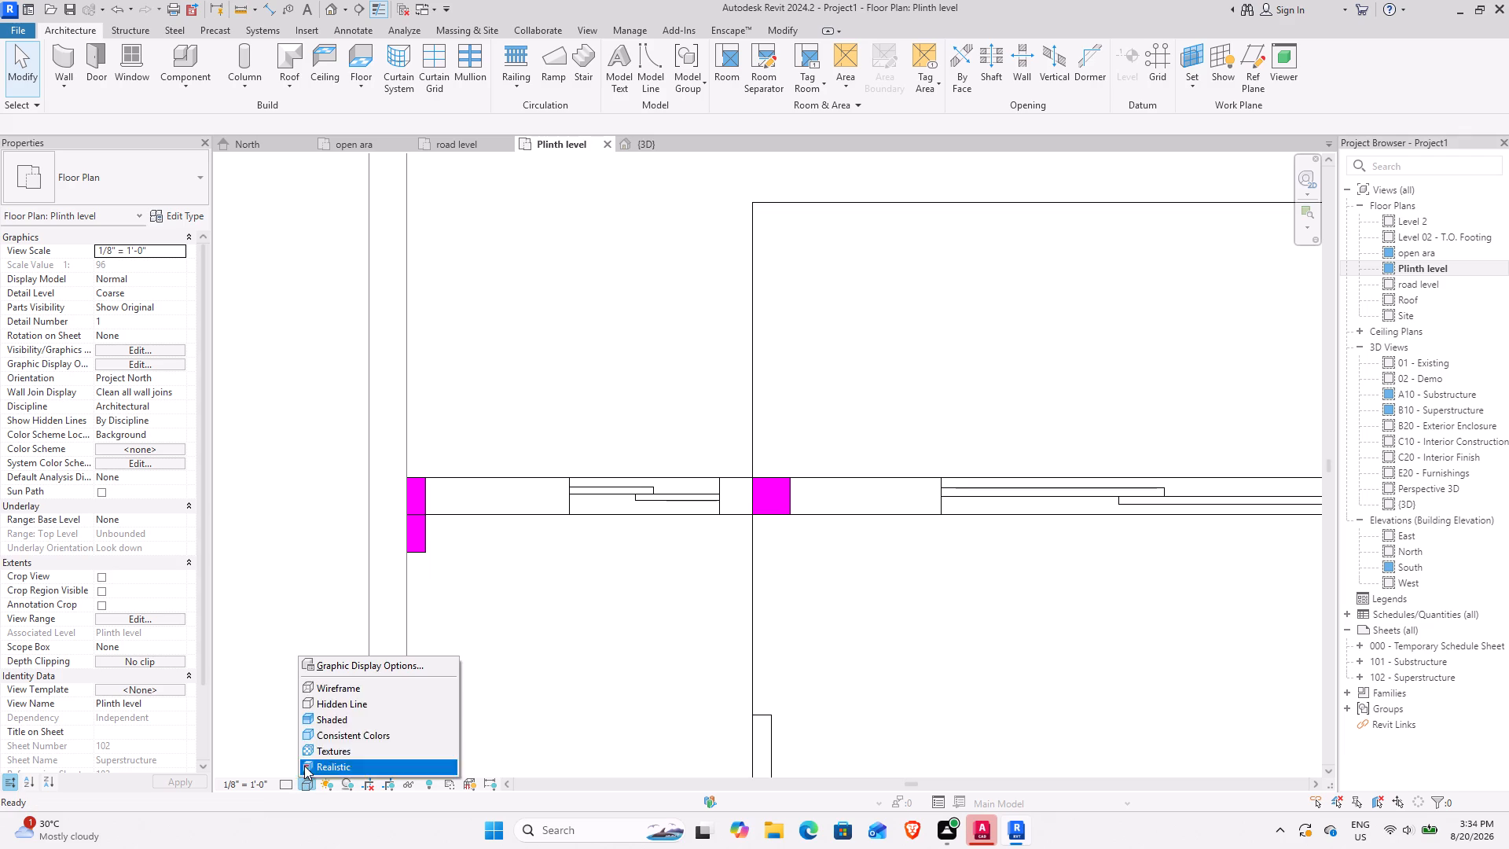
{"action": "left_click", "coordinate": [331, 691]}
Inspect the walls and columns along the Plinth level plan from the rear boundary to the front boundary.
{"action": "scroll", "coordinate": [526, 579], "scroll_direction": "down", "scroll_amount": 5}
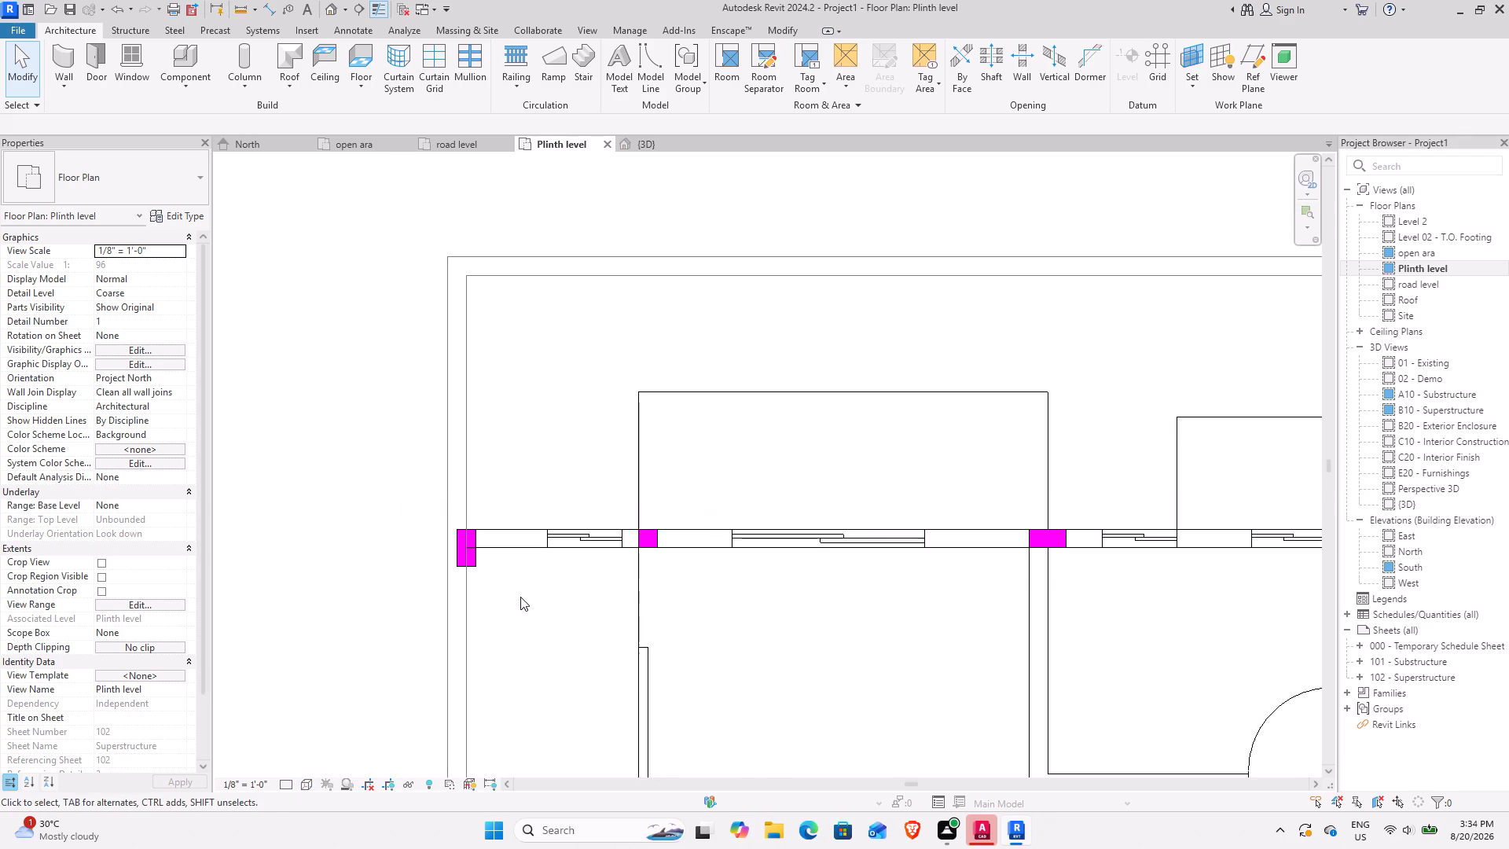
{"action": "middle_click_drag", "start_coordinate": [485, 630], "coordinate": [444, 386]}
{"action": "scroll", "coordinate": [444, 481], "scroll_direction": "down", "scroll_amount": 3}
{"action": "middle_click_drag", "start_coordinate": [459, 641], "coordinate": [445, 428]}
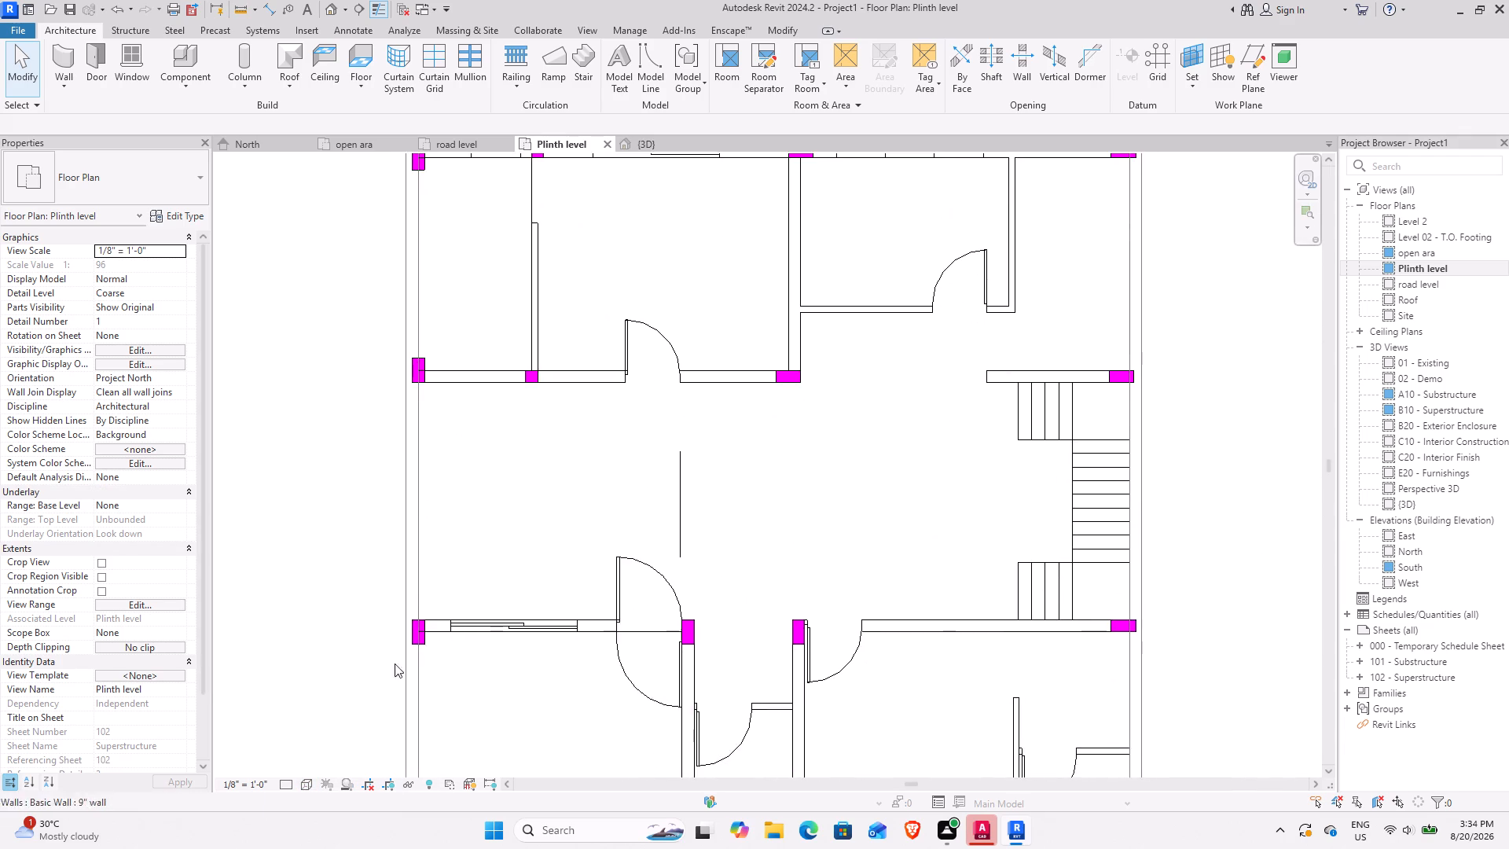
{"action": "middle_click_drag", "start_coordinate": [409, 685], "coordinate": [410, 399]}
{"action": "middle_click_drag", "start_coordinate": [450, 660], "coordinate": [479, 382]}
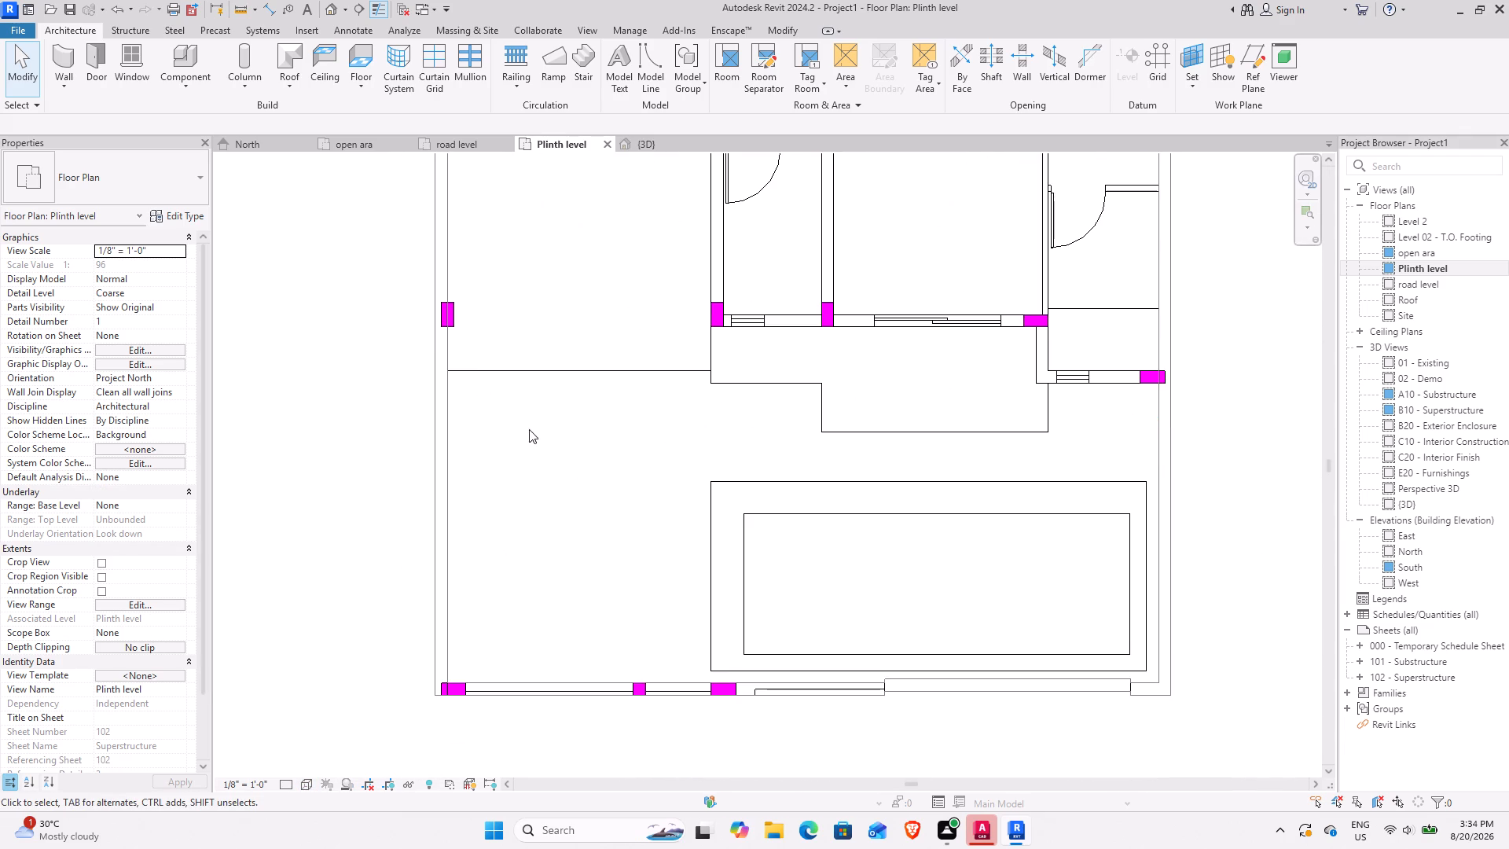
{"action": "middle_click_drag", "start_coordinate": [529, 429], "coordinate": [516, 564]}
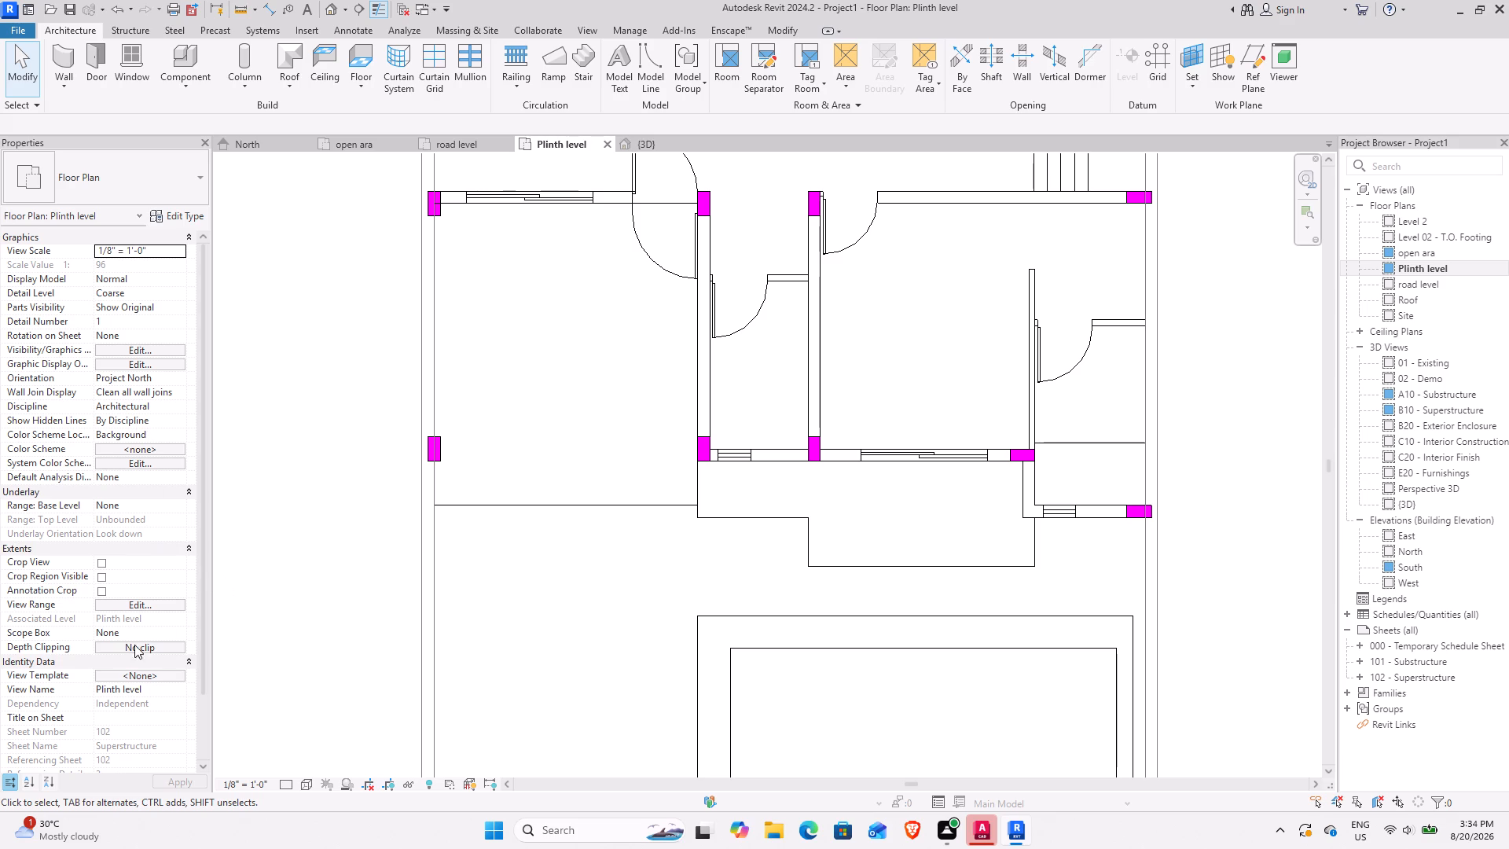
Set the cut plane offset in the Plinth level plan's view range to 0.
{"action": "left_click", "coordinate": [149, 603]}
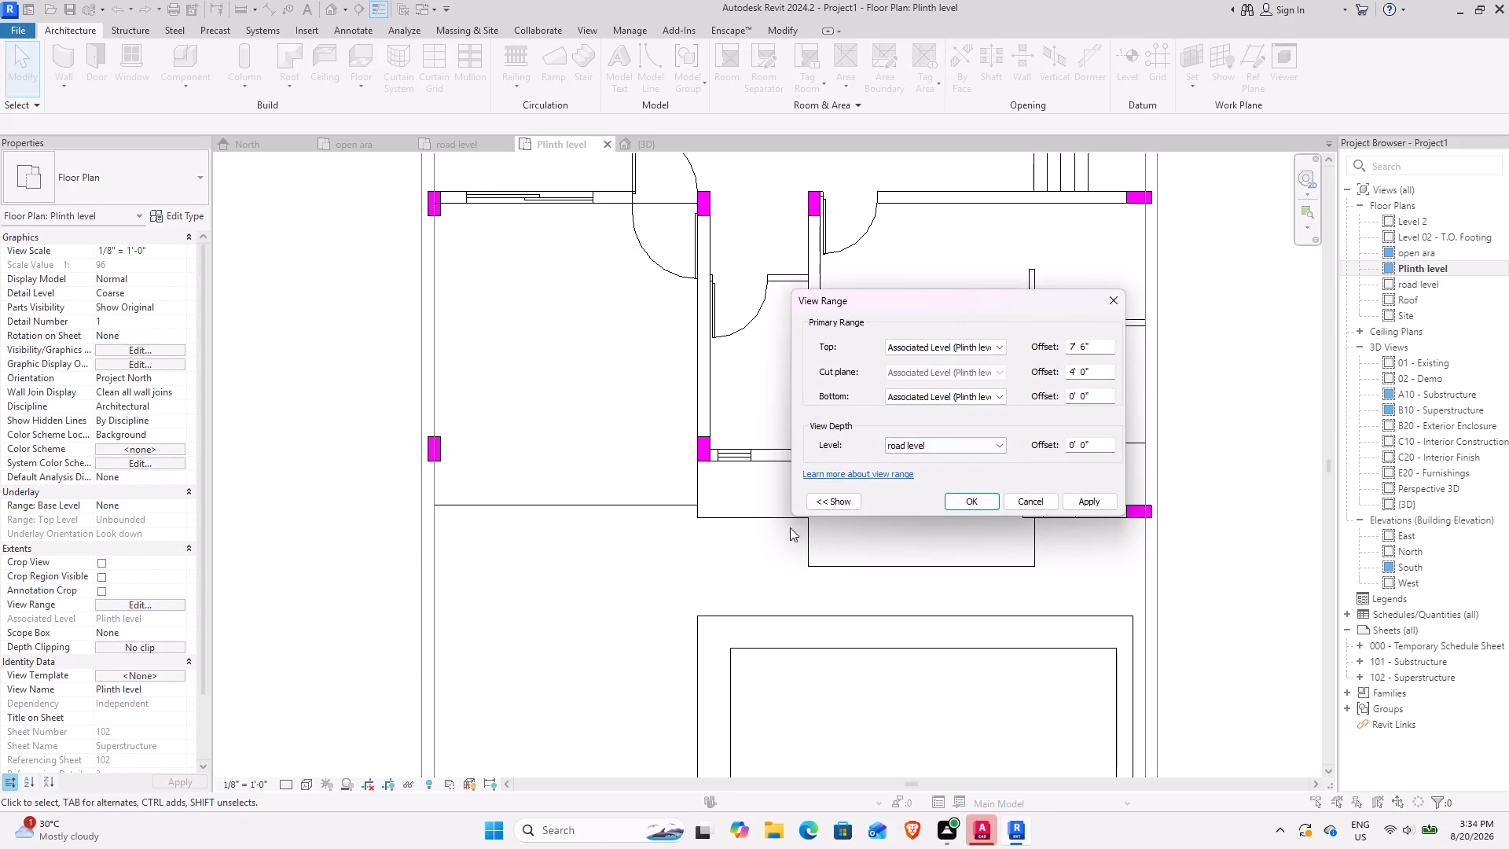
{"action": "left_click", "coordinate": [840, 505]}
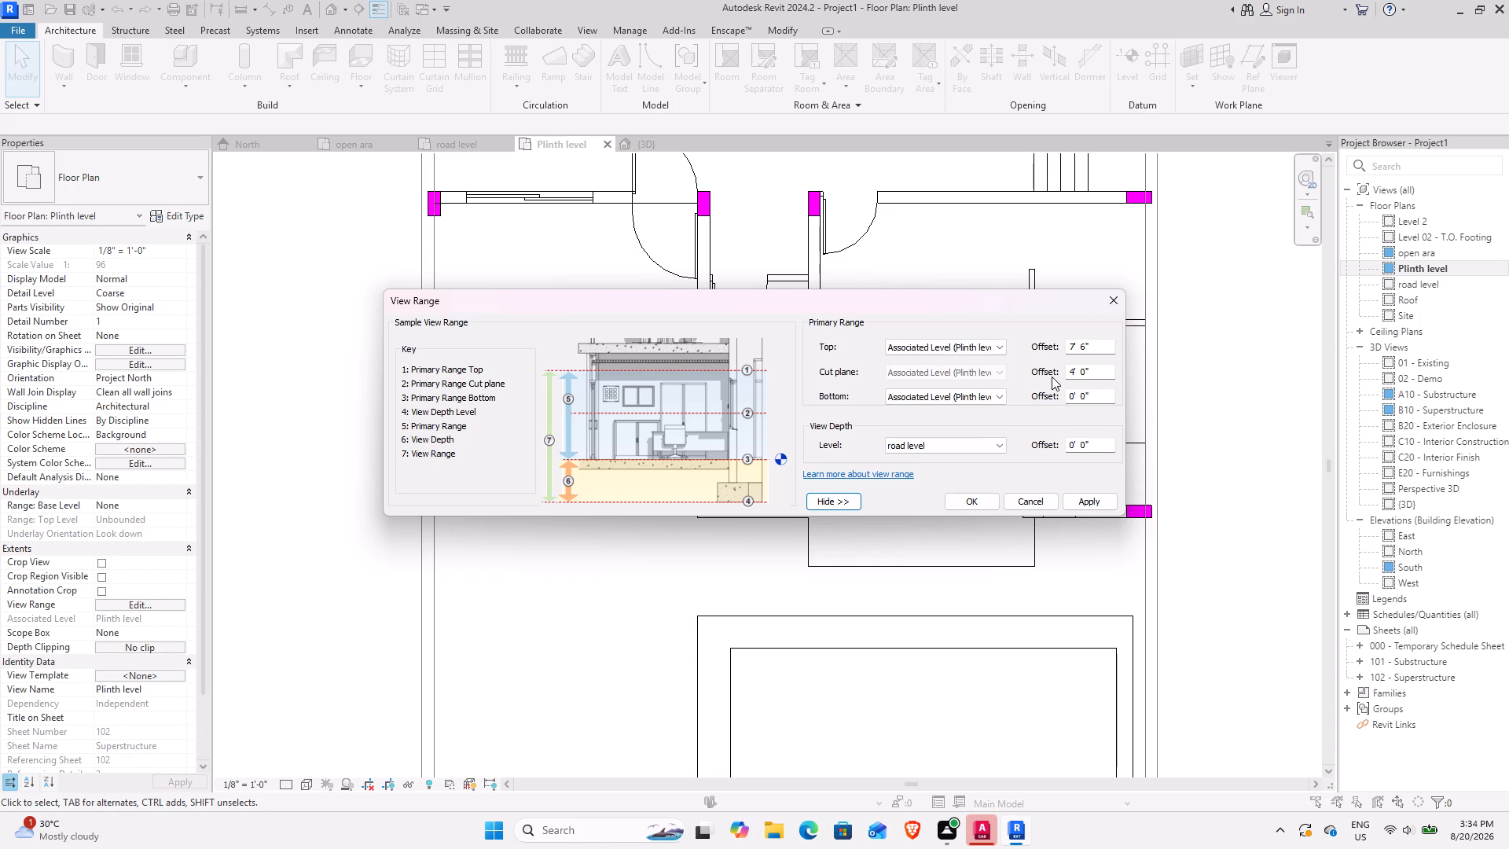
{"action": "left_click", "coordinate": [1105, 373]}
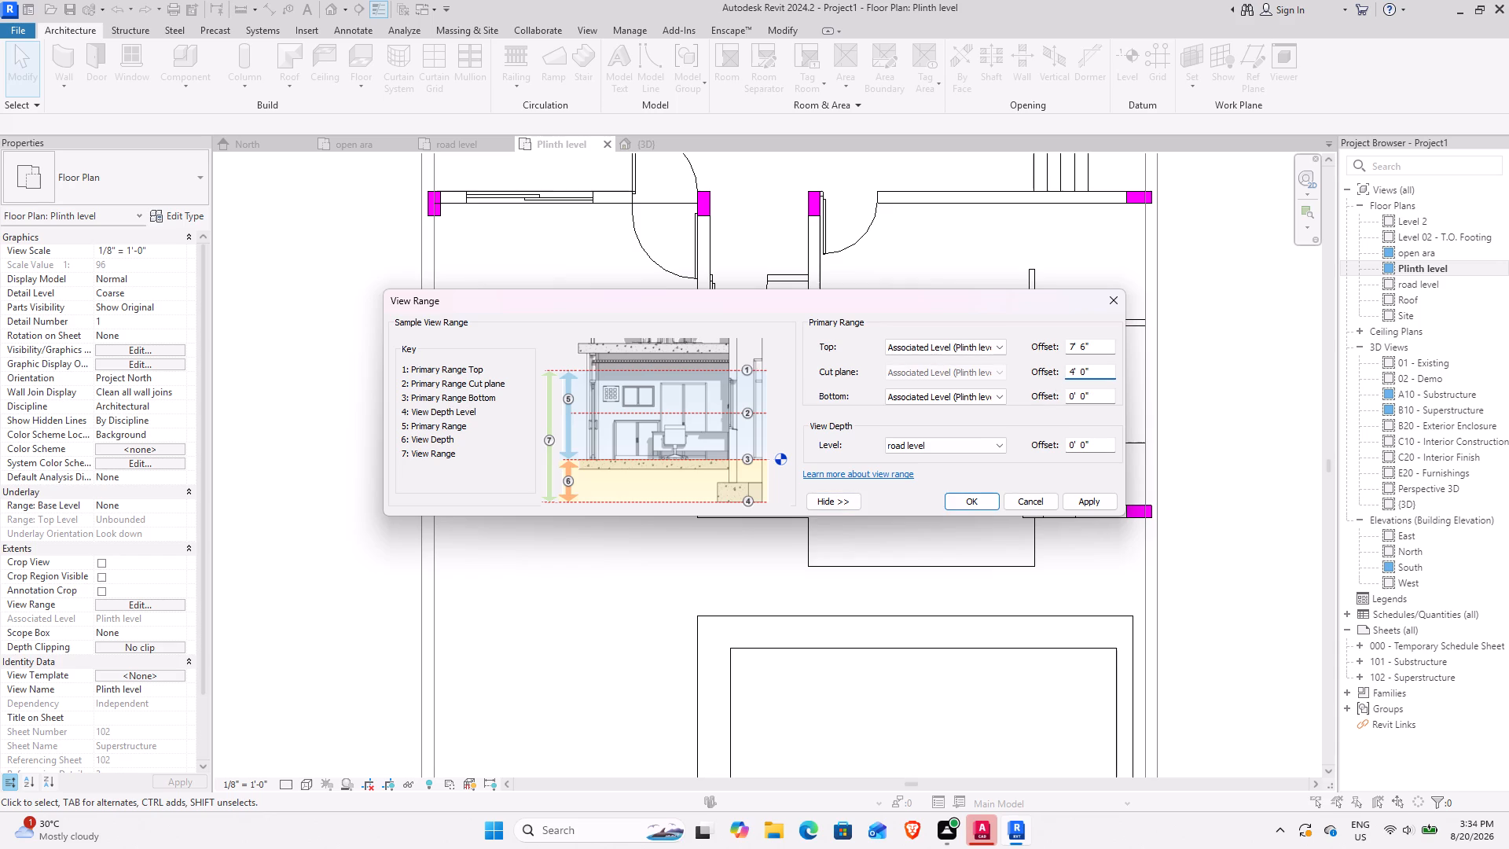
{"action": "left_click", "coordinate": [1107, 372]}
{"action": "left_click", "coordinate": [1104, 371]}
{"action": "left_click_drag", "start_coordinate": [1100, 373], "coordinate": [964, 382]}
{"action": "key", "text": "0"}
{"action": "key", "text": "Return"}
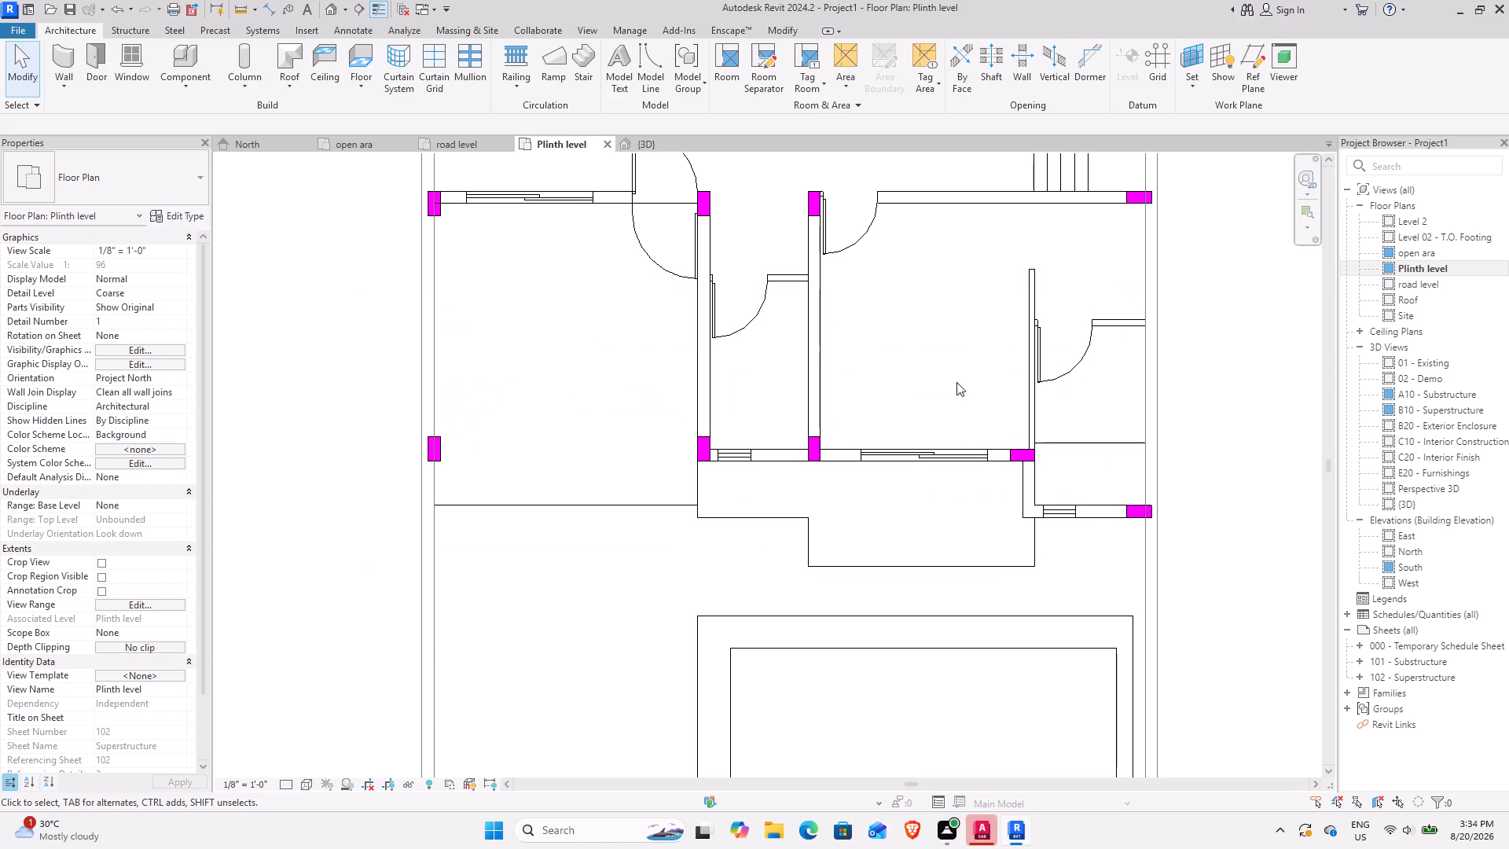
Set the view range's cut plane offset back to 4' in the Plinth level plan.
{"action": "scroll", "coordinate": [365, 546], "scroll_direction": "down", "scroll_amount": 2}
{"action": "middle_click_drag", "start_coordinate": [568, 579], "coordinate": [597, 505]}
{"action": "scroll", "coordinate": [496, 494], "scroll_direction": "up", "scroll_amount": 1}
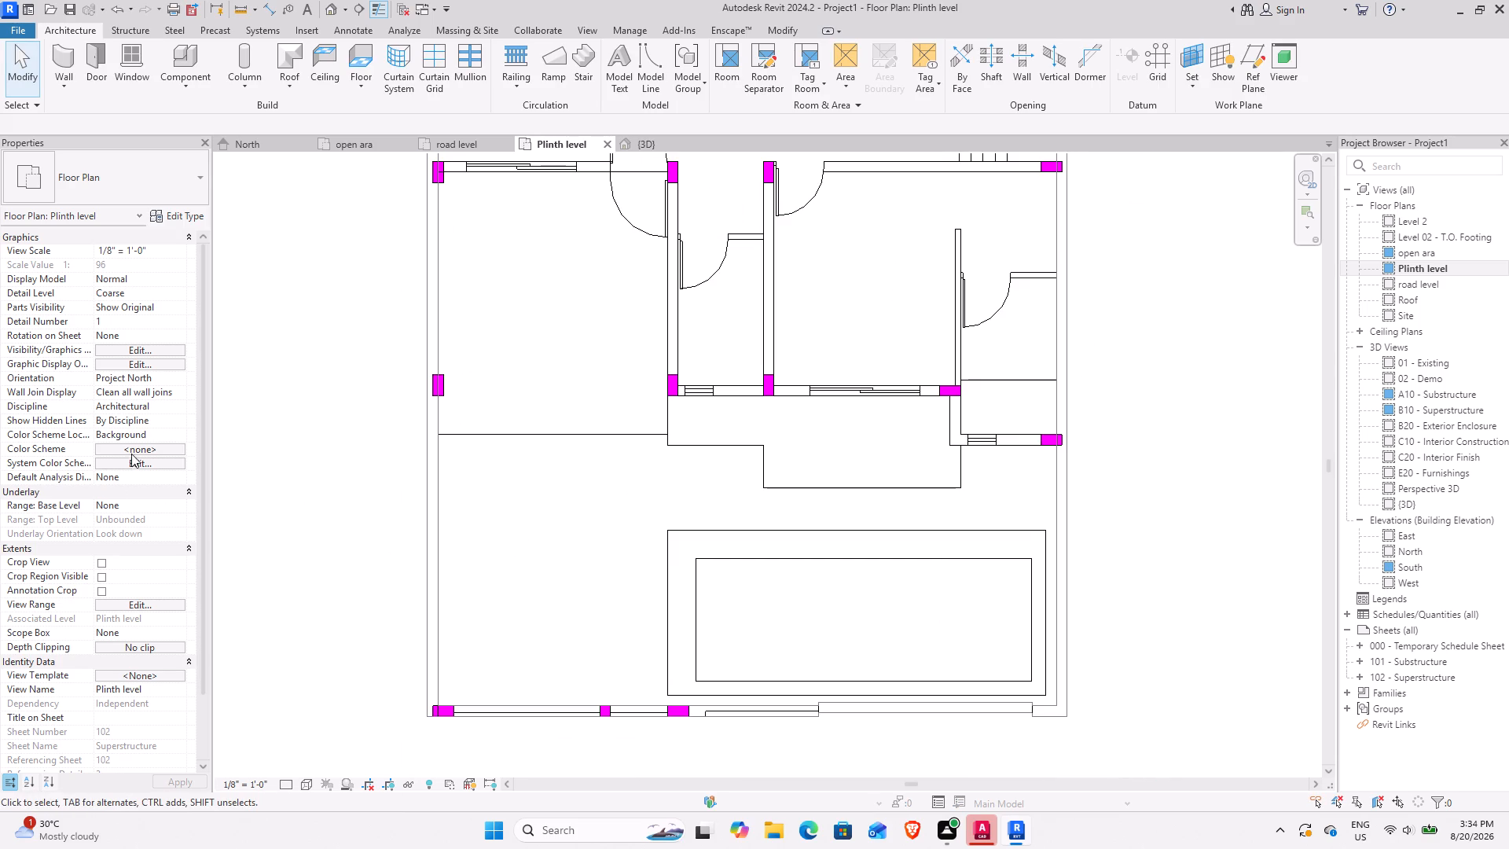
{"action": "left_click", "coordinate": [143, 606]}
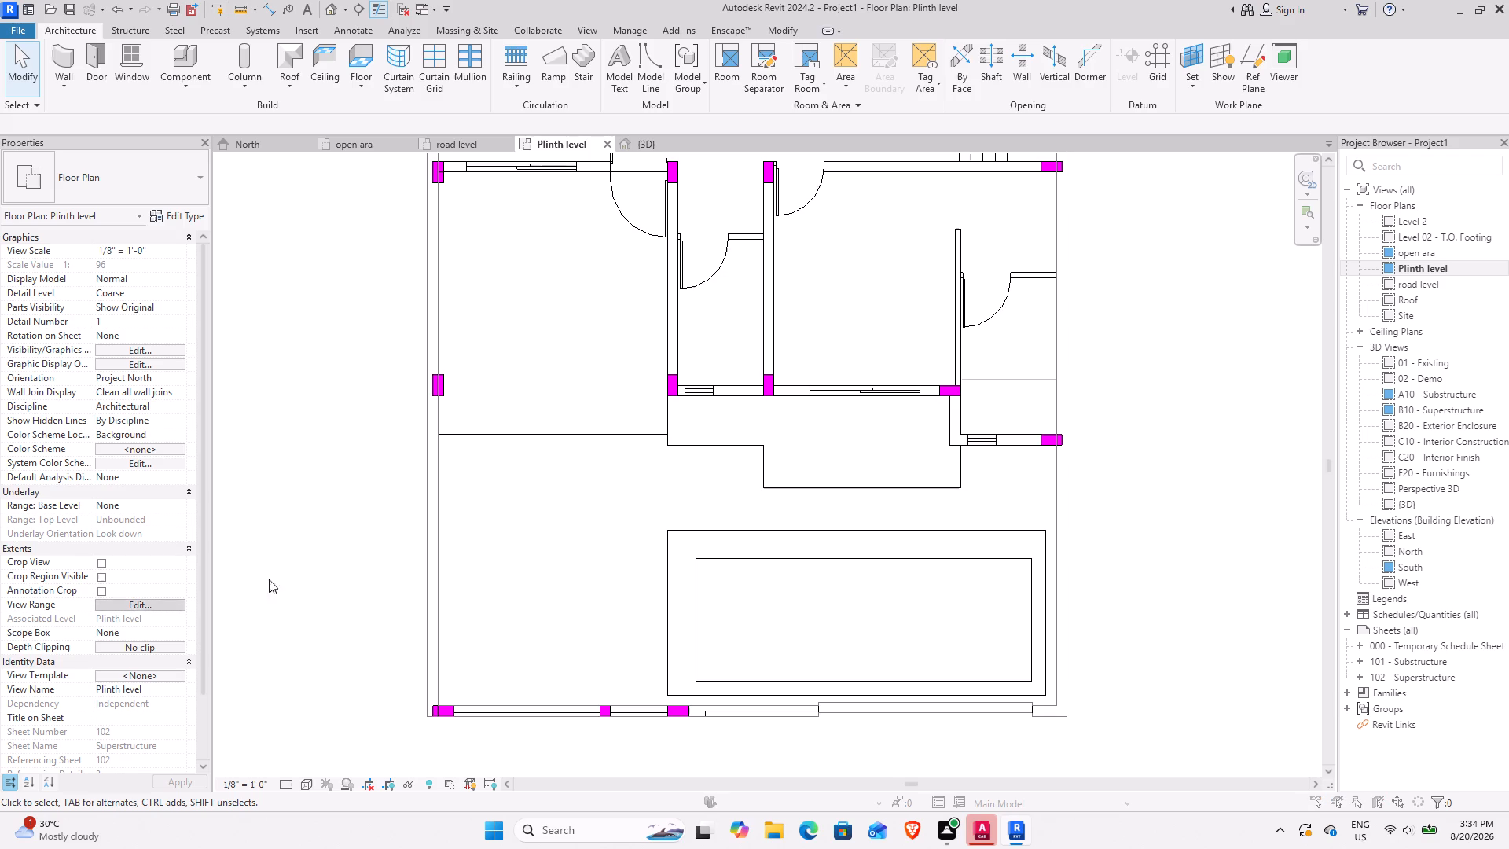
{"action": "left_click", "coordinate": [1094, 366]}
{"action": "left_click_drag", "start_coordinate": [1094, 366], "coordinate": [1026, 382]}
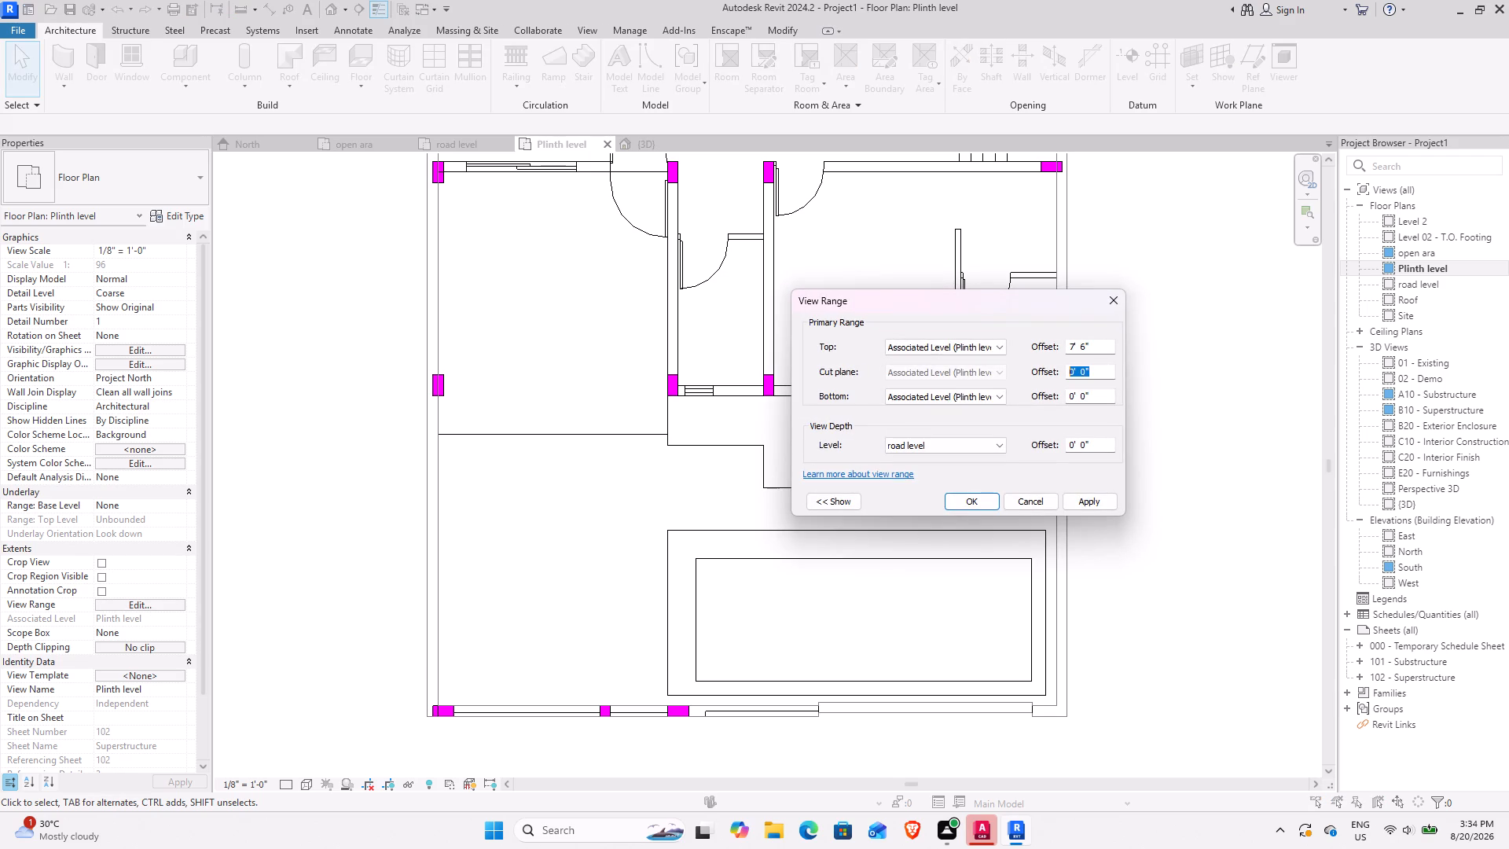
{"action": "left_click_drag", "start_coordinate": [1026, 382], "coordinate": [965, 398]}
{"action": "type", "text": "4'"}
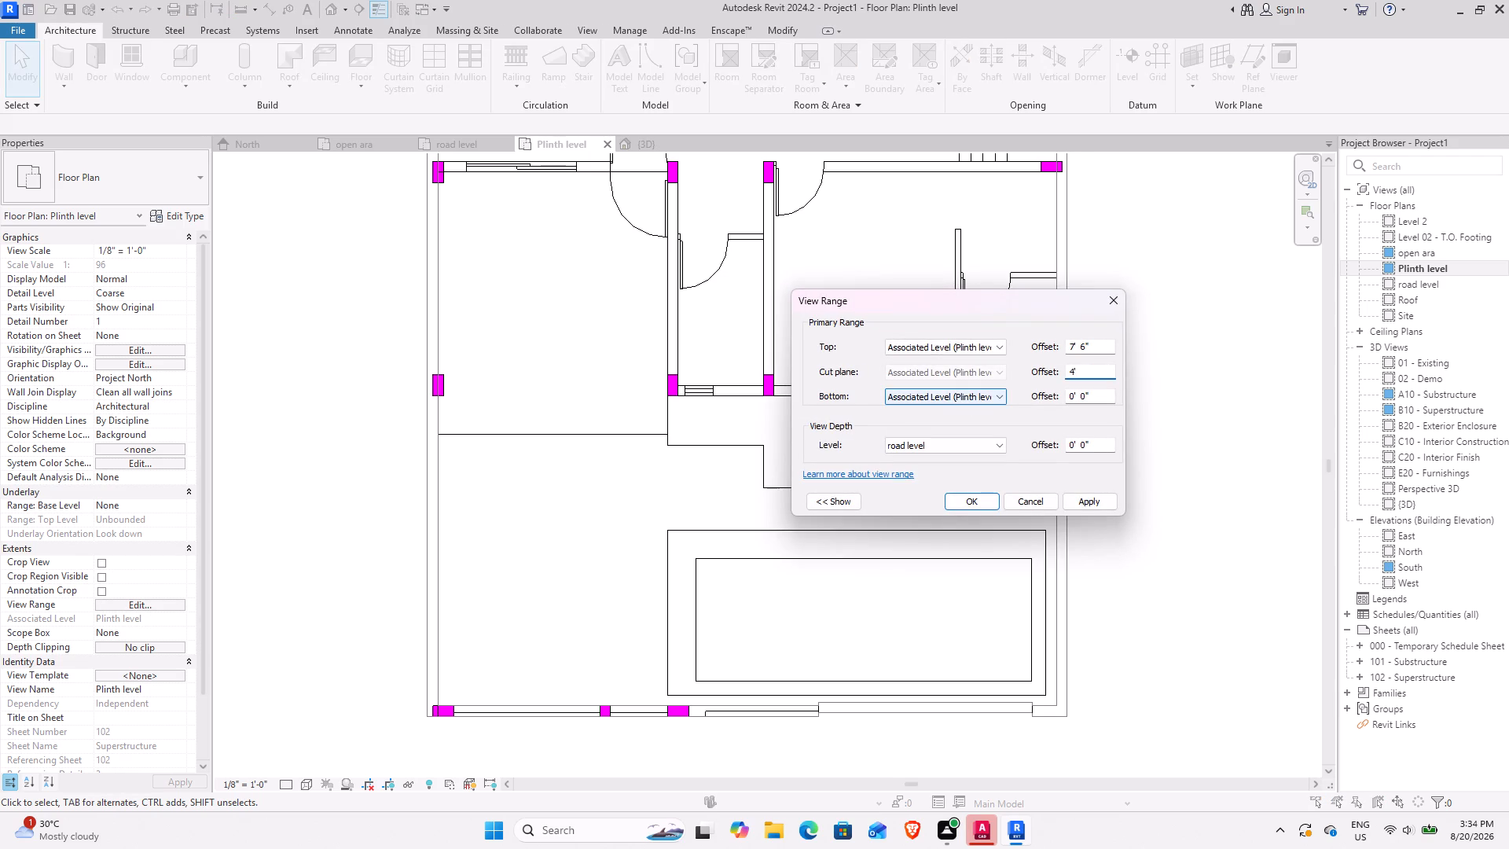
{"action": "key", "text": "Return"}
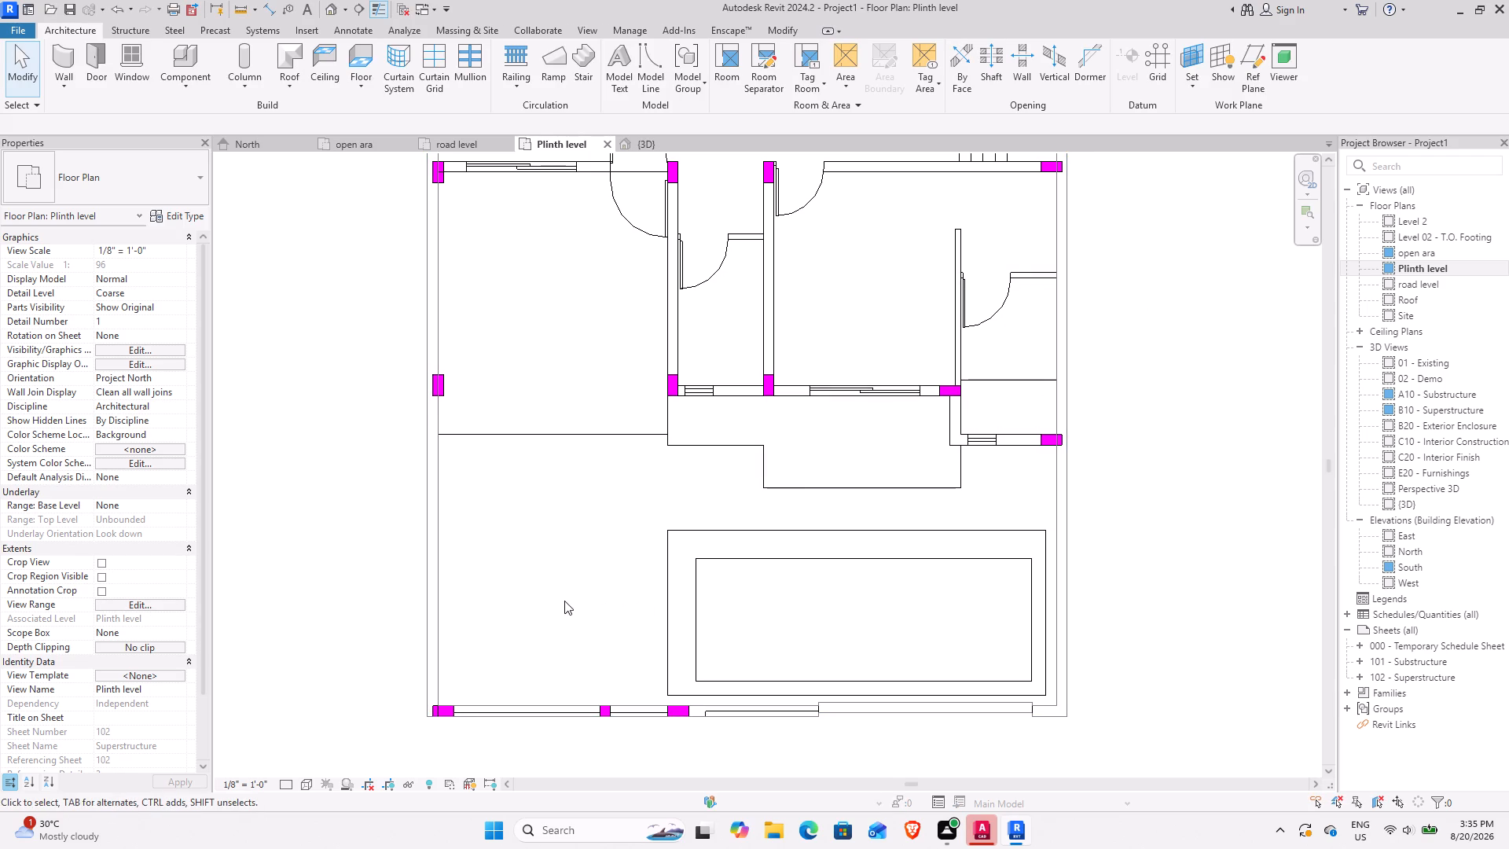
Set the base level of the Plinth level plan's underlay range to road level.
{"action": "middle_click_drag", "start_coordinate": [542, 535], "coordinate": [566, 595]}
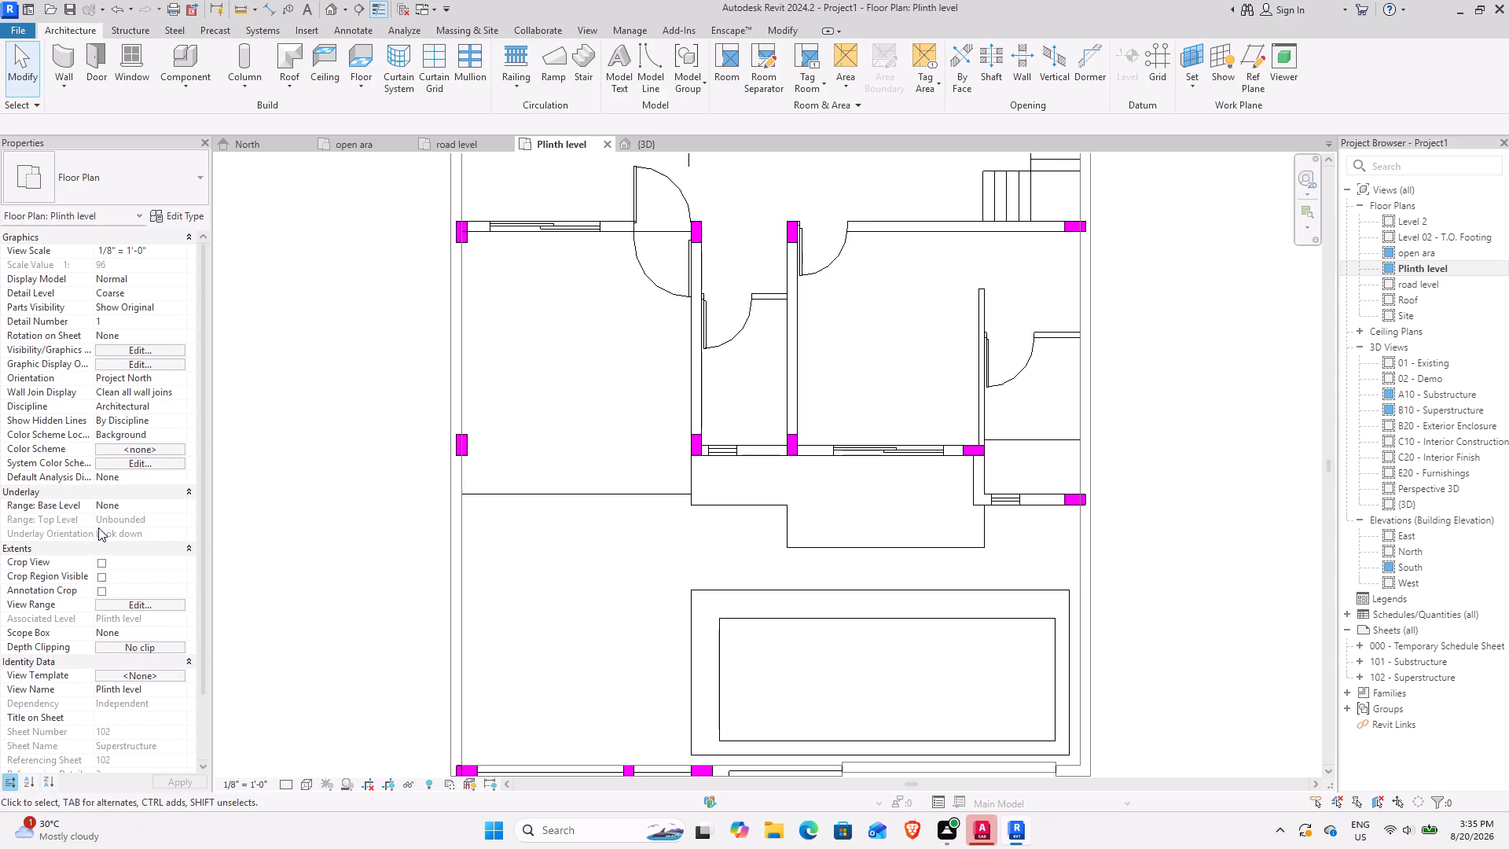
{"action": "left_click", "coordinate": [172, 504]}
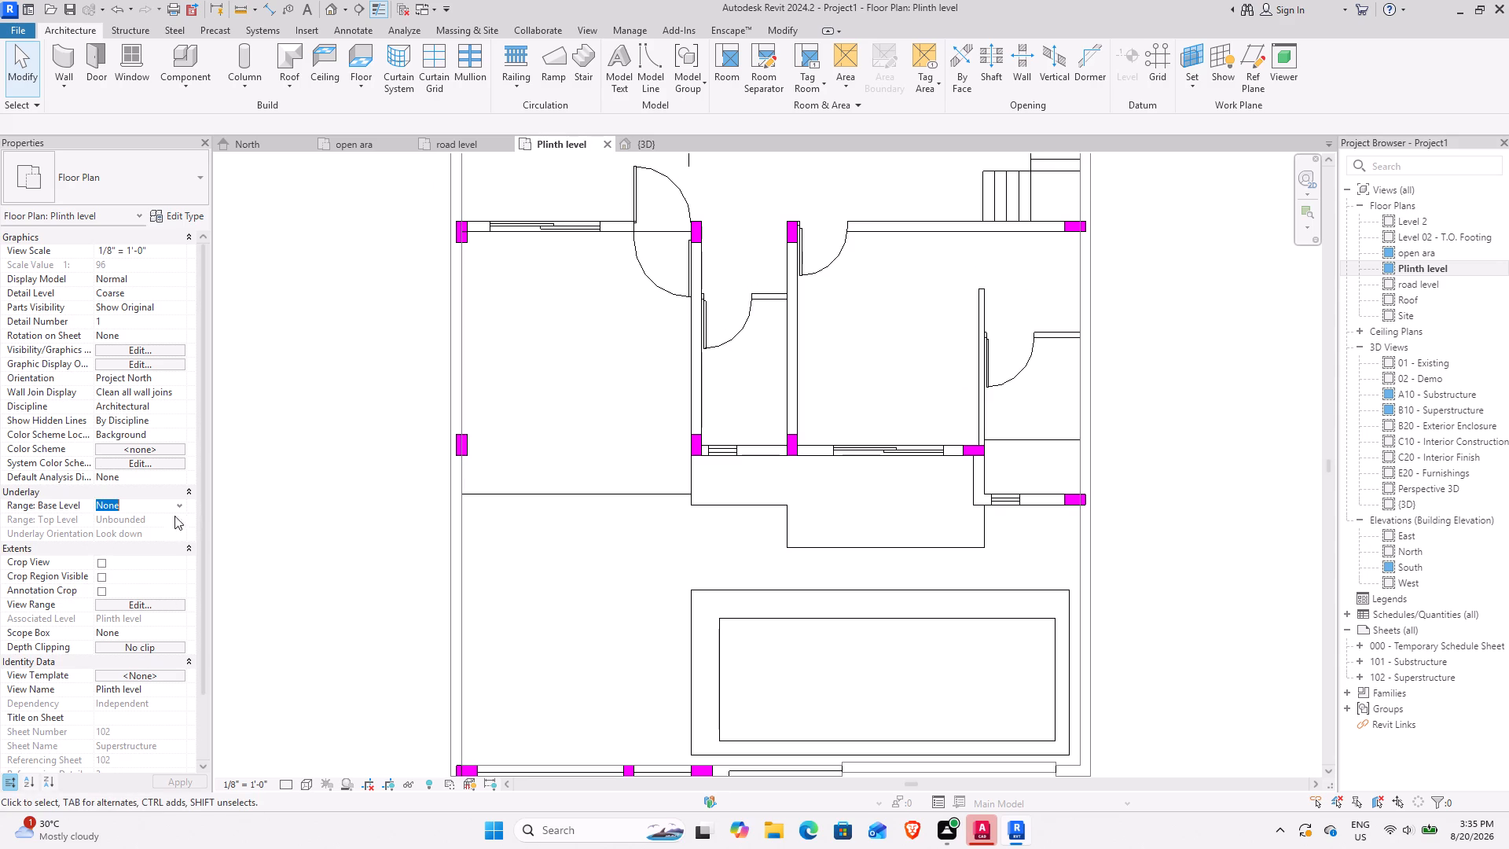
{"action": "left_click", "coordinate": [181, 505]}
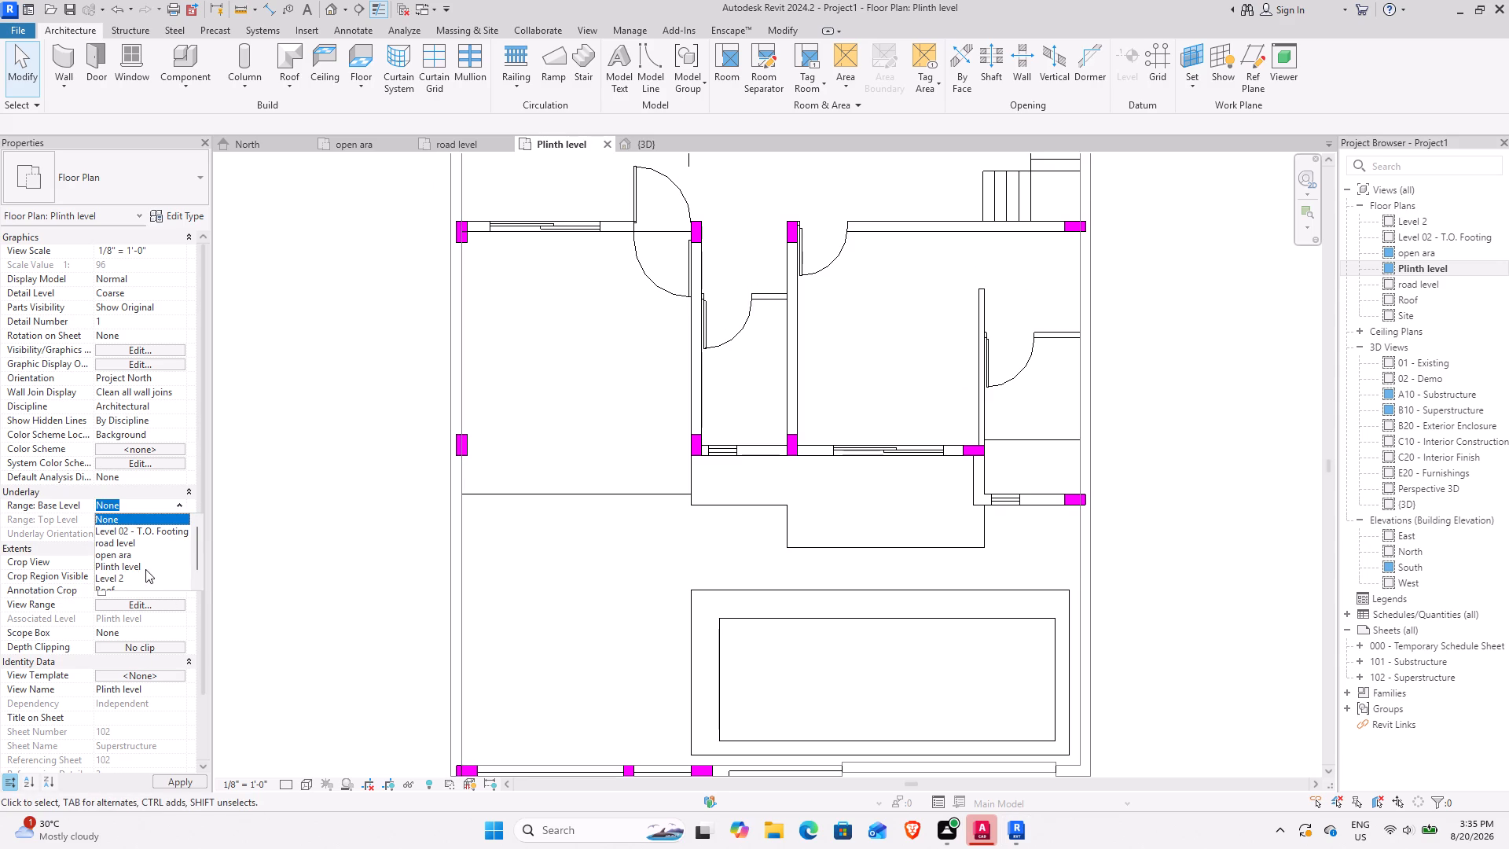
{"action": "scroll", "coordinate": [148, 554], "scroll_direction": "down", "scroll_amount": 3}
{"action": "scroll", "coordinate": [122, 549], "scroll_direction": "up", "scroll_amount": 3}
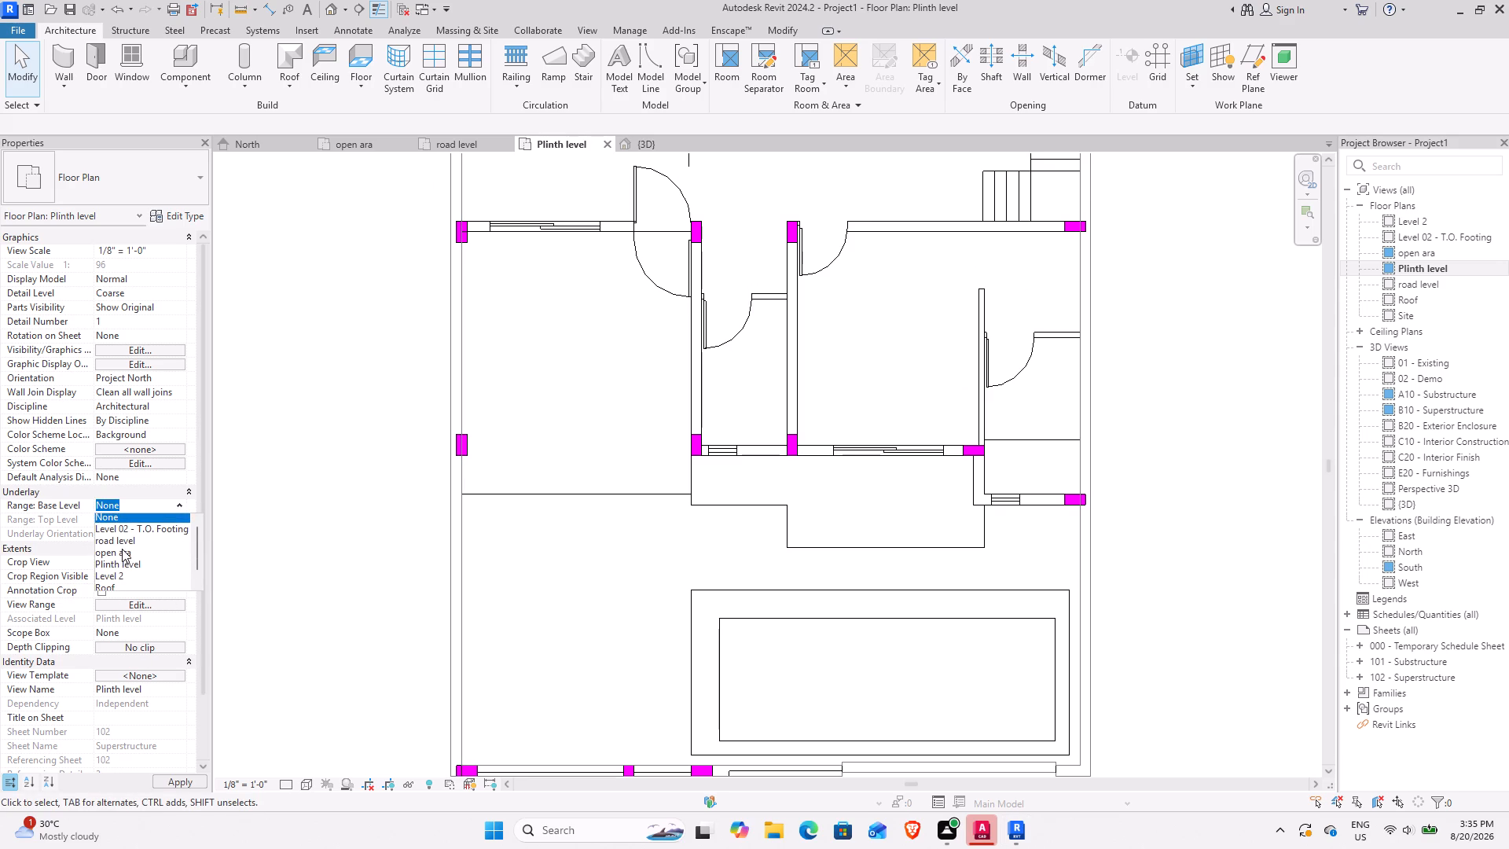
{"action": "scroll", "coordinate": [141, 568], "scroll_direction": "down", "scroll_amount": 2}
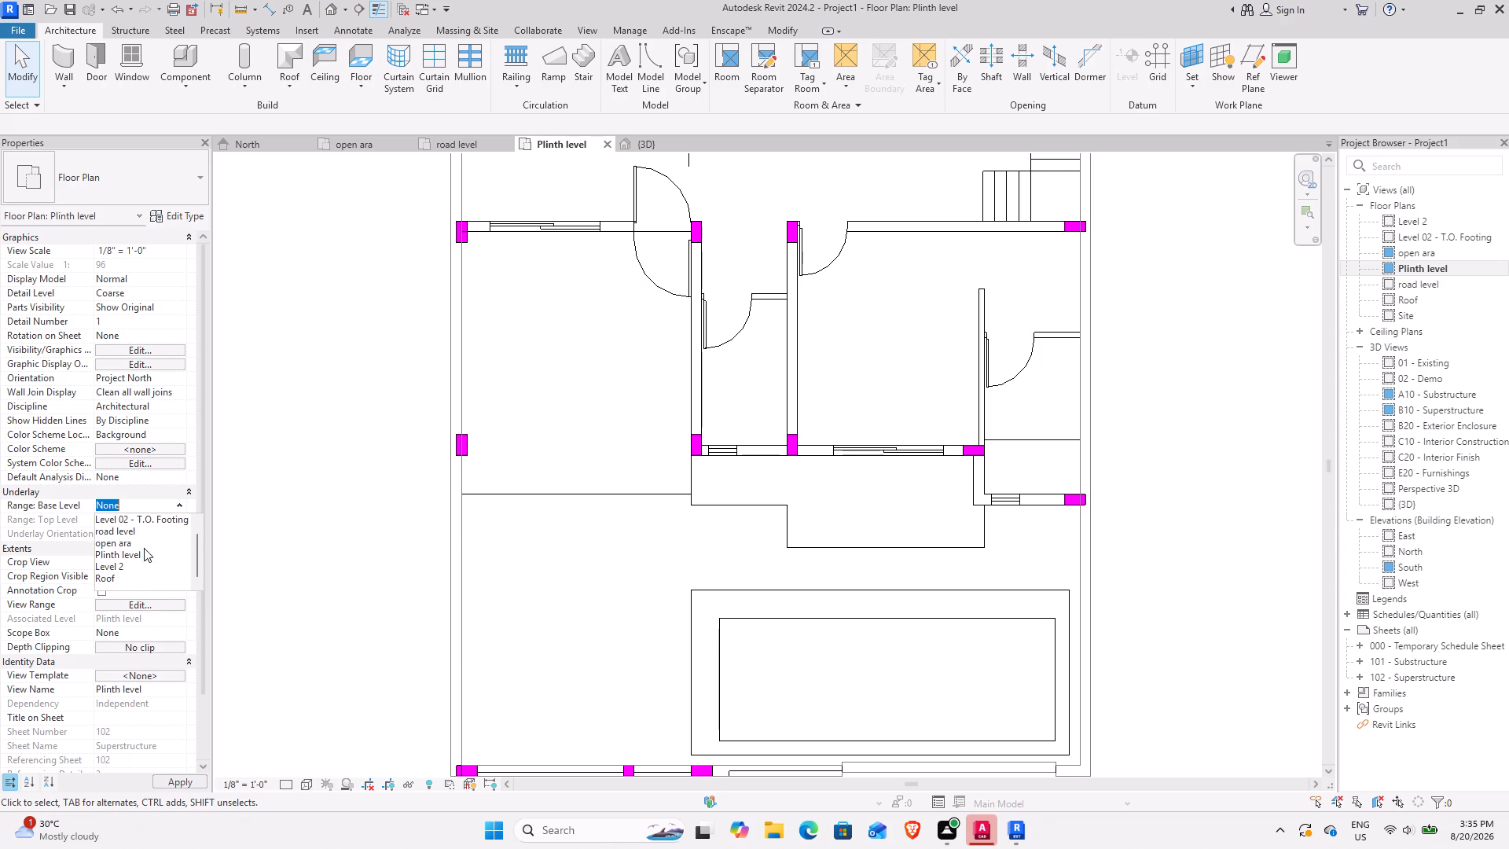
{"action": "left_click", "coordinate": [124, 528]}
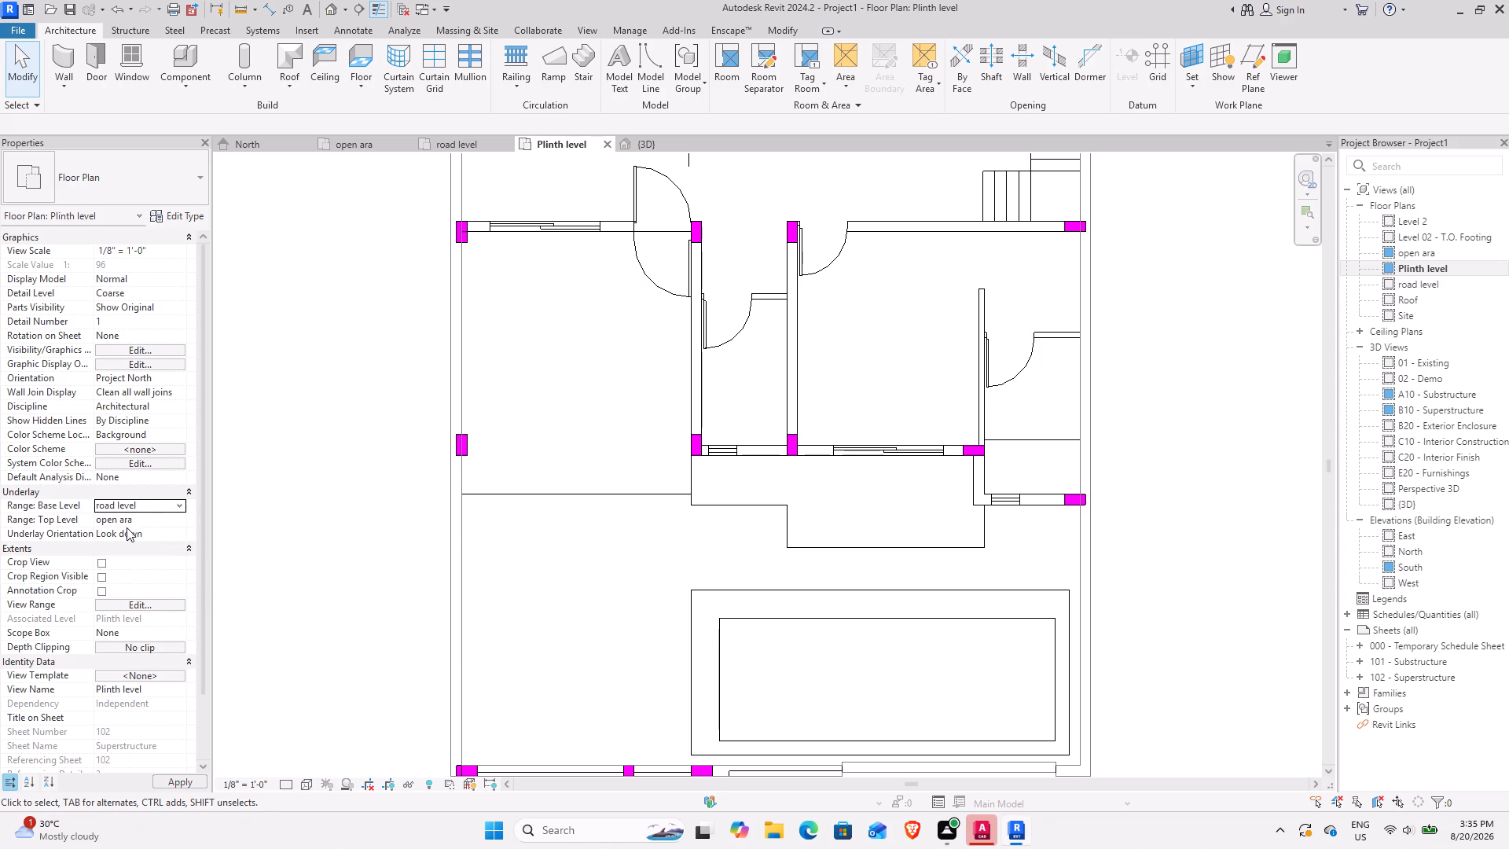
Set the top level of the Plinth level plan's underlay range to Roof.
{"action": "left_click", "coordinate": [182, 523]}
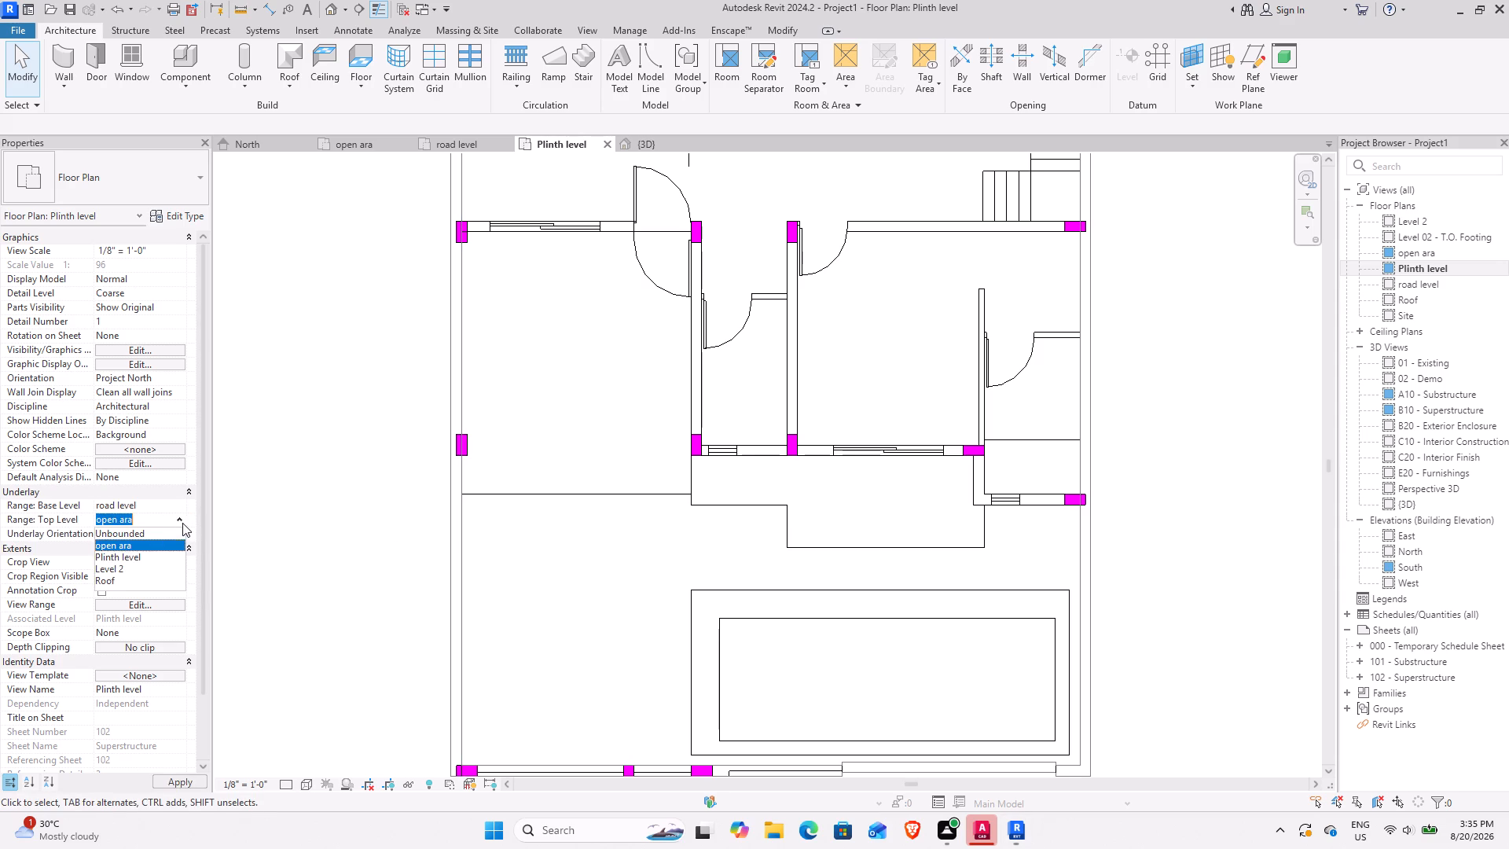
{"action": "scroll", "coordinate": [124, 557], "scroll_direction": "down", "scroll_amount": 3}
{"action": "scroll", "coordinate": [130, 550], "scroll_direction": "up", "scroll_amount": 3}
{"action": "left_click", "coordinate": [112, 582]}
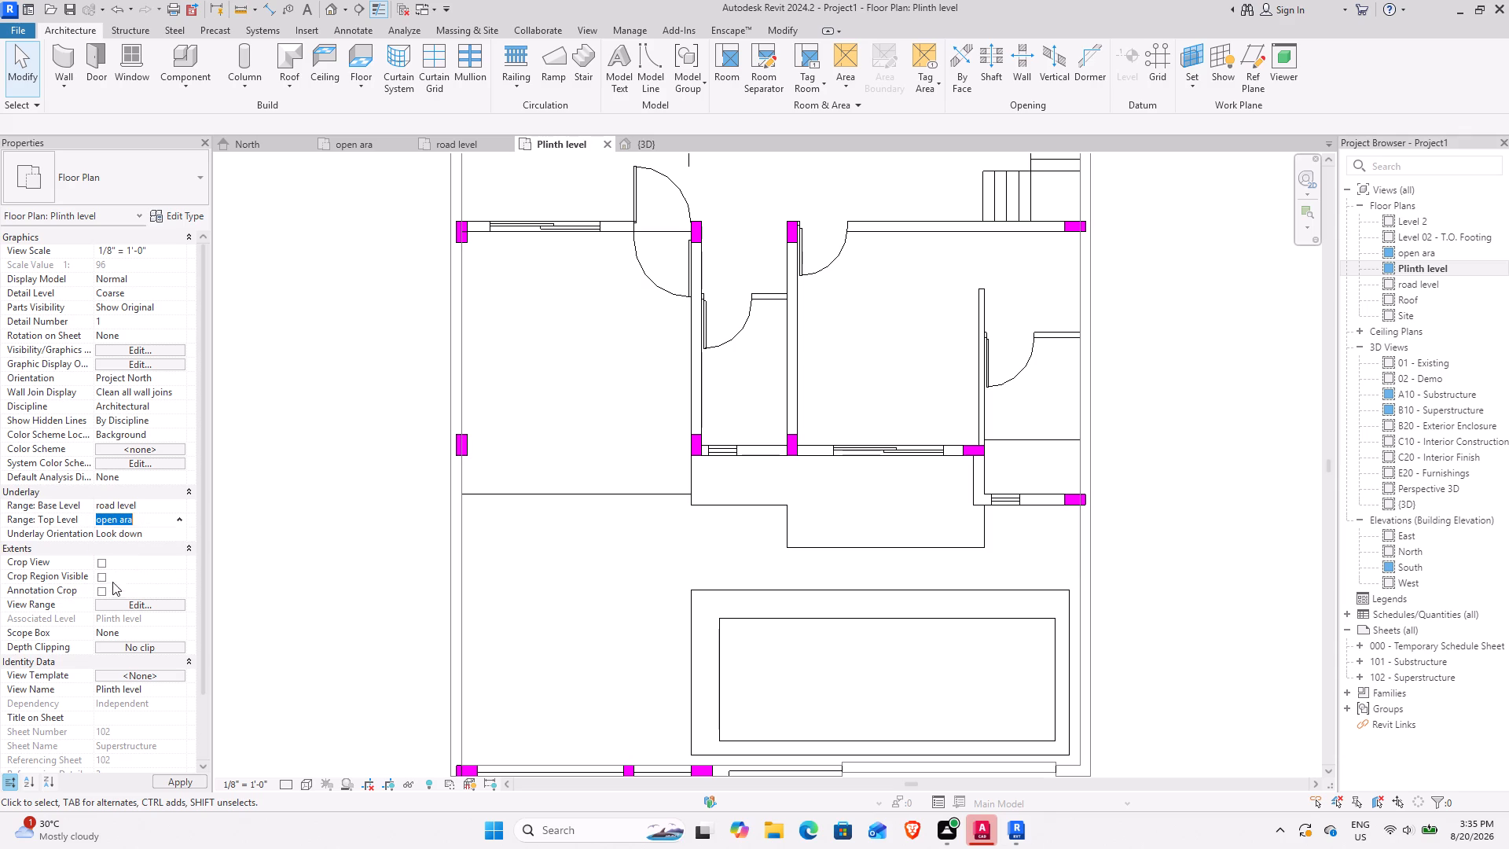
Set the Plinth level plan's underlay orientation to Look up.
{"action": "left_click", "coordinate": [156, 530]}
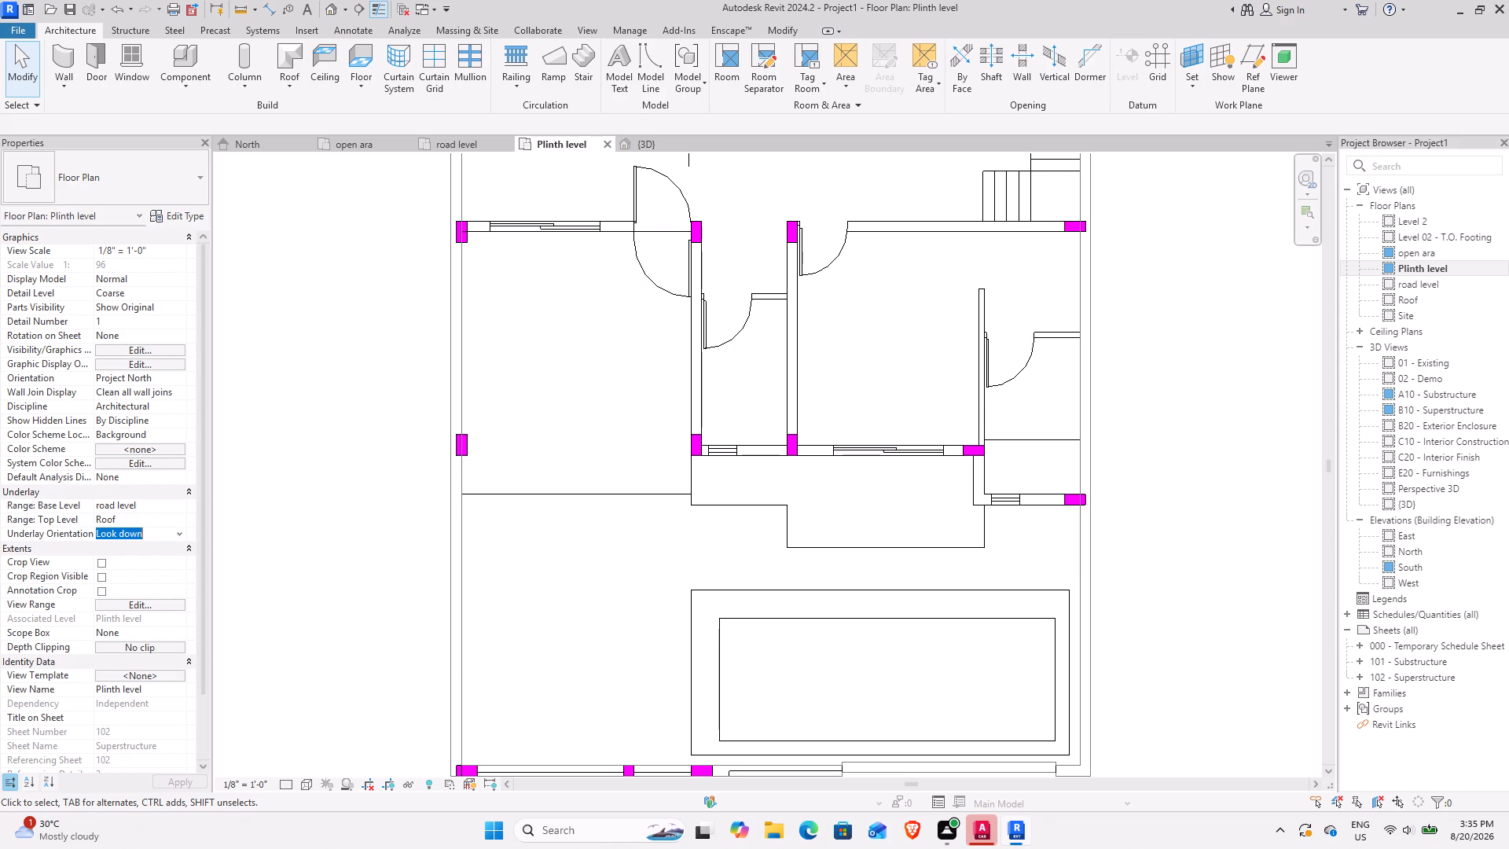
{"action": "left_click", "coordinate": [179, 536]}
{"action": "left_click", "coordinate": [149, 555]}
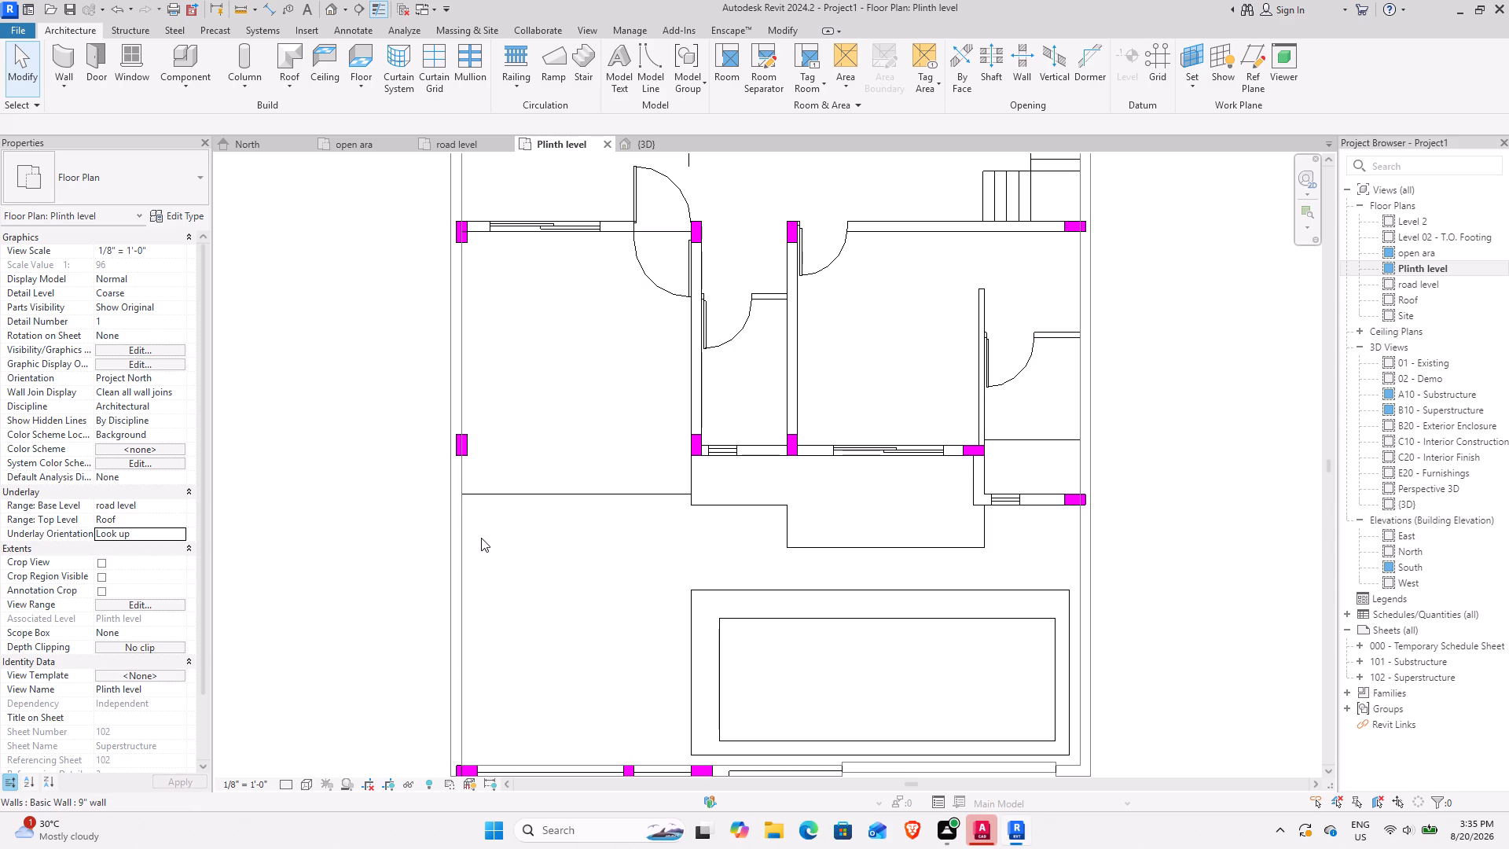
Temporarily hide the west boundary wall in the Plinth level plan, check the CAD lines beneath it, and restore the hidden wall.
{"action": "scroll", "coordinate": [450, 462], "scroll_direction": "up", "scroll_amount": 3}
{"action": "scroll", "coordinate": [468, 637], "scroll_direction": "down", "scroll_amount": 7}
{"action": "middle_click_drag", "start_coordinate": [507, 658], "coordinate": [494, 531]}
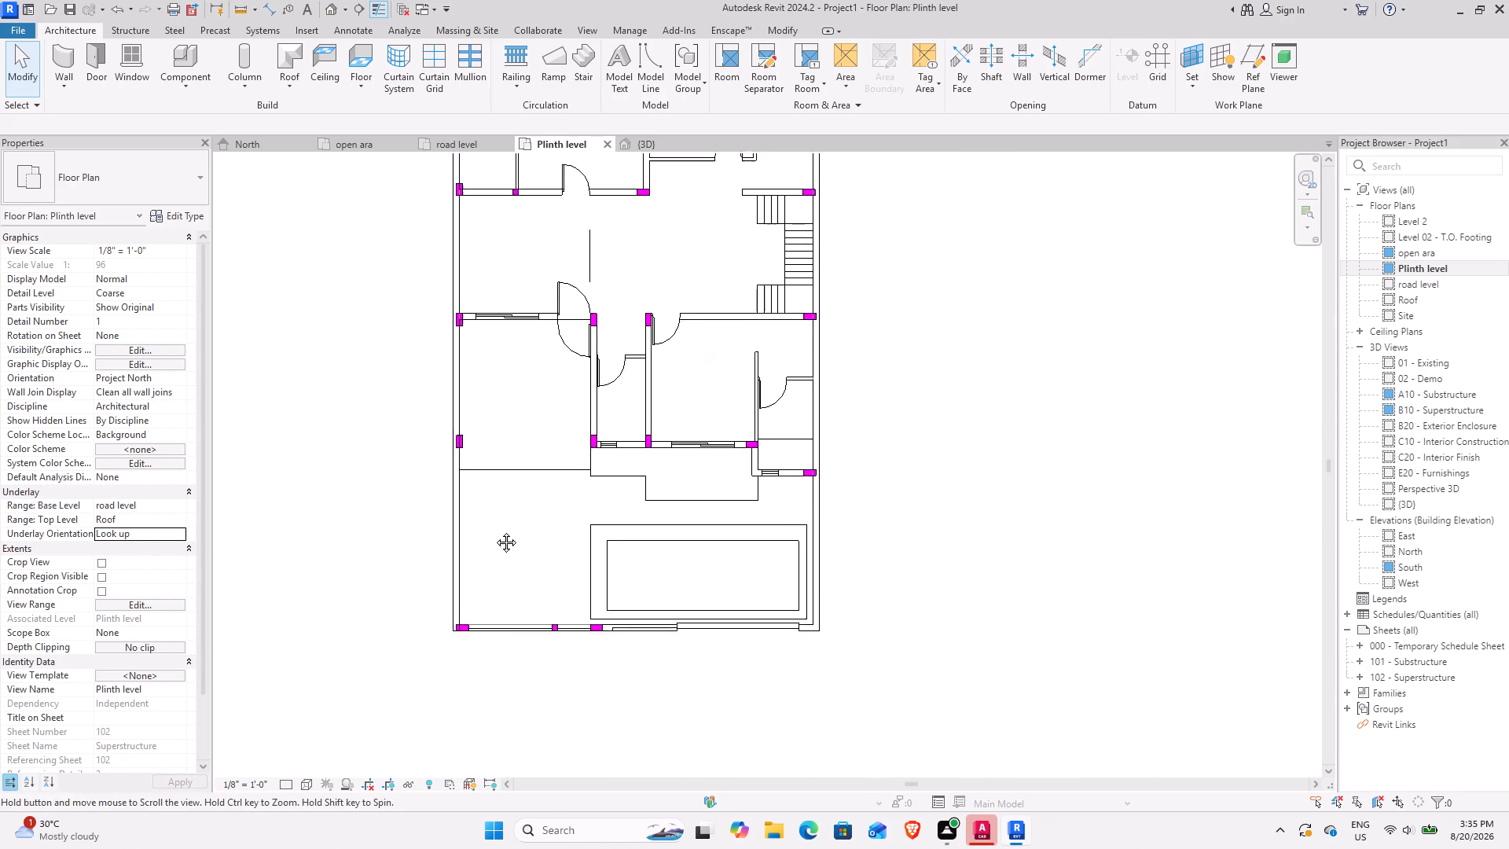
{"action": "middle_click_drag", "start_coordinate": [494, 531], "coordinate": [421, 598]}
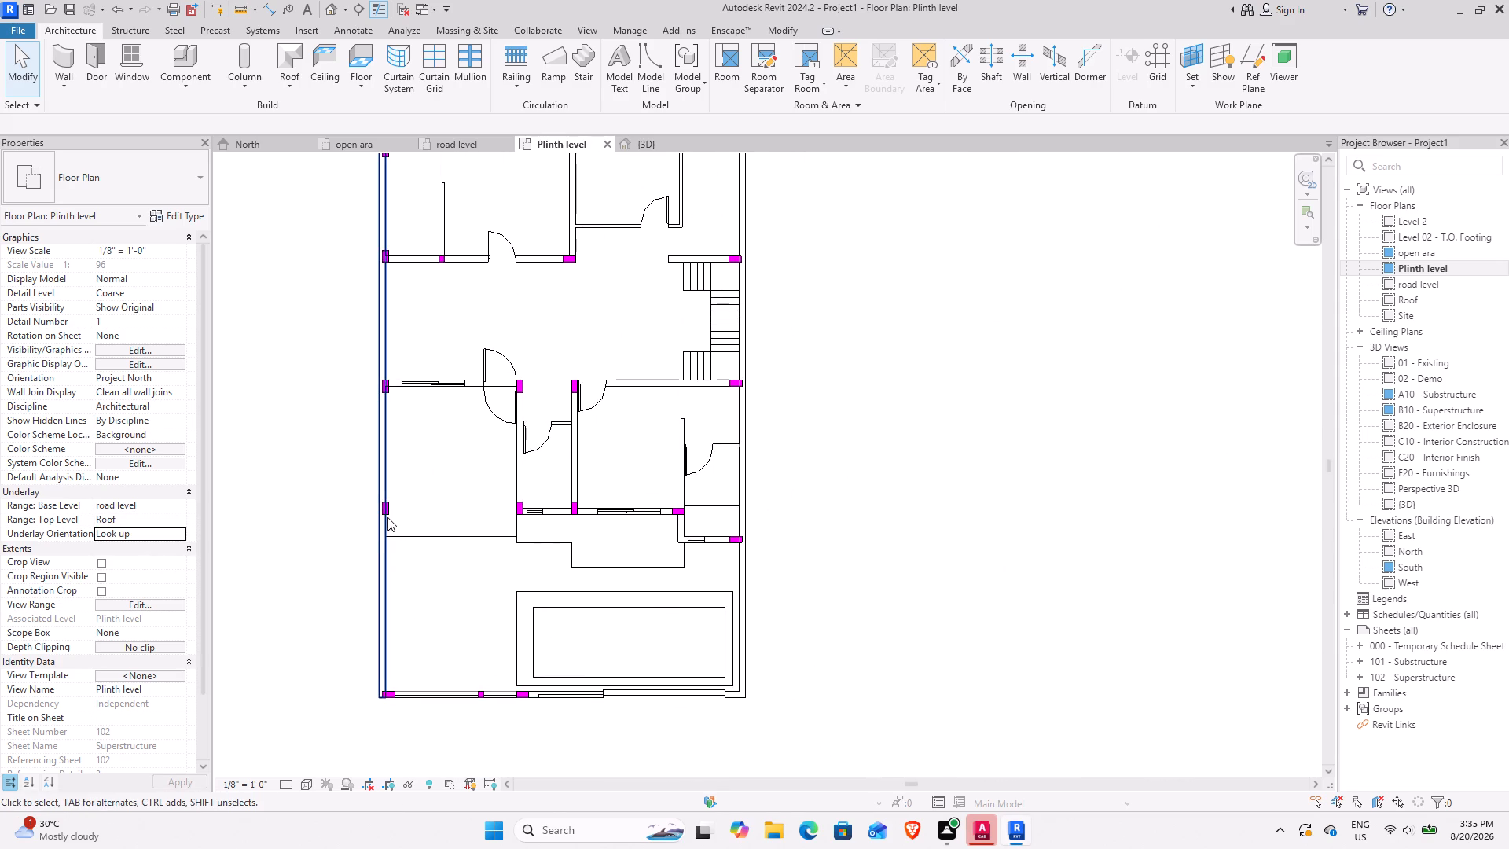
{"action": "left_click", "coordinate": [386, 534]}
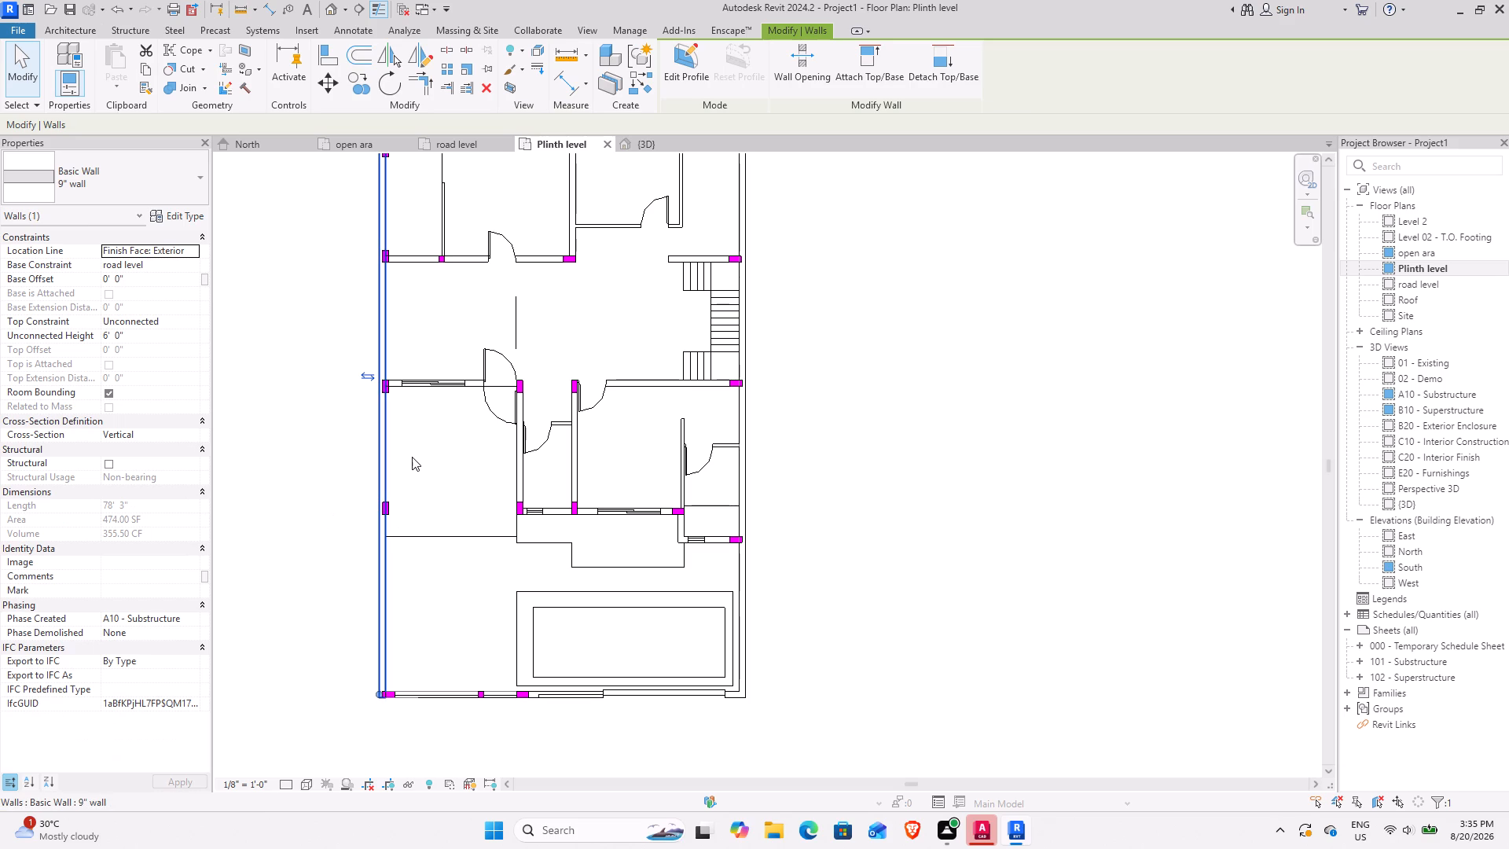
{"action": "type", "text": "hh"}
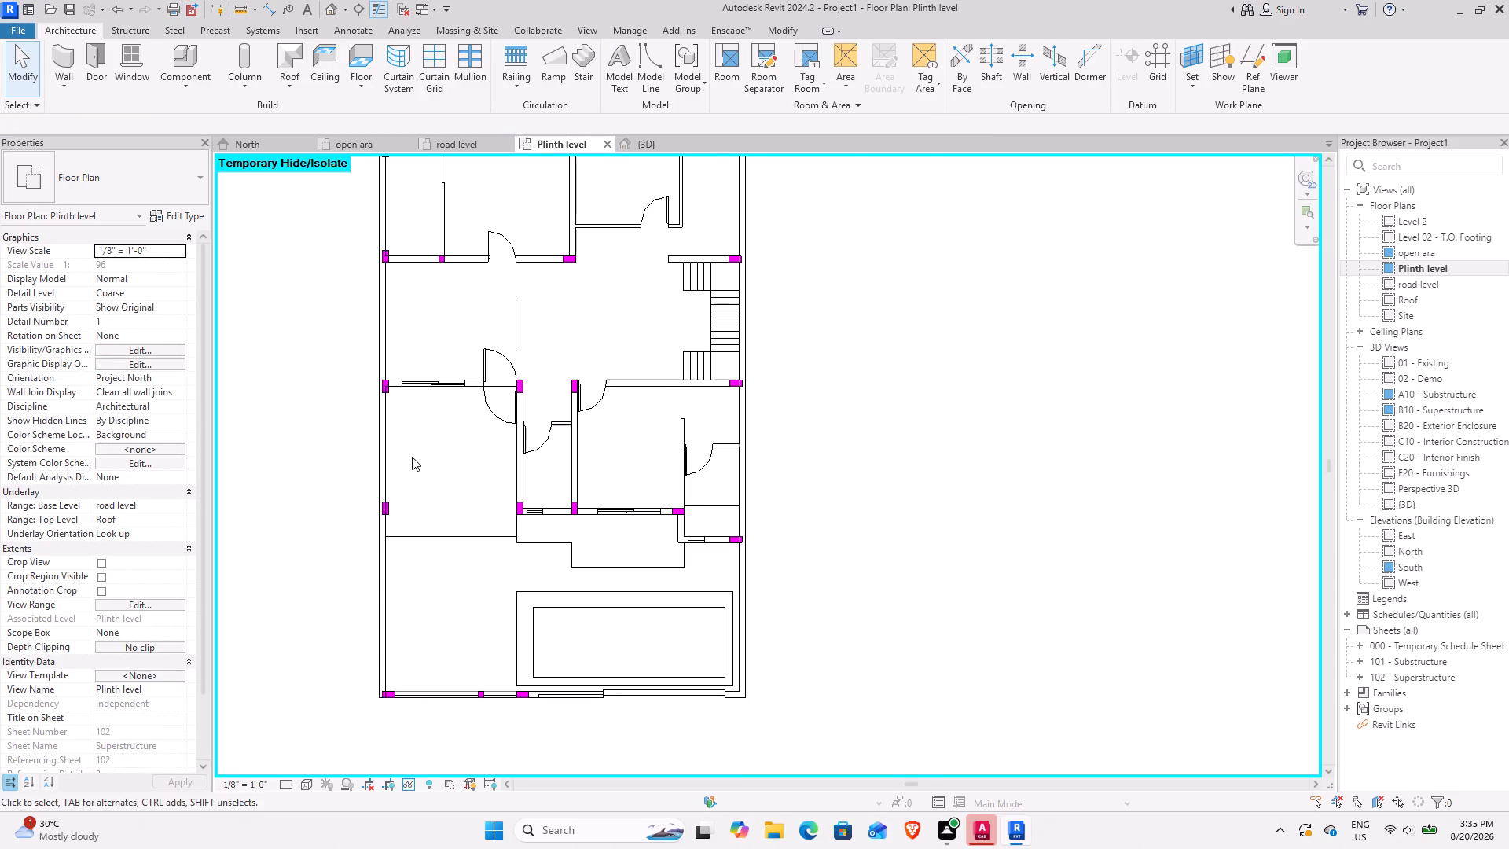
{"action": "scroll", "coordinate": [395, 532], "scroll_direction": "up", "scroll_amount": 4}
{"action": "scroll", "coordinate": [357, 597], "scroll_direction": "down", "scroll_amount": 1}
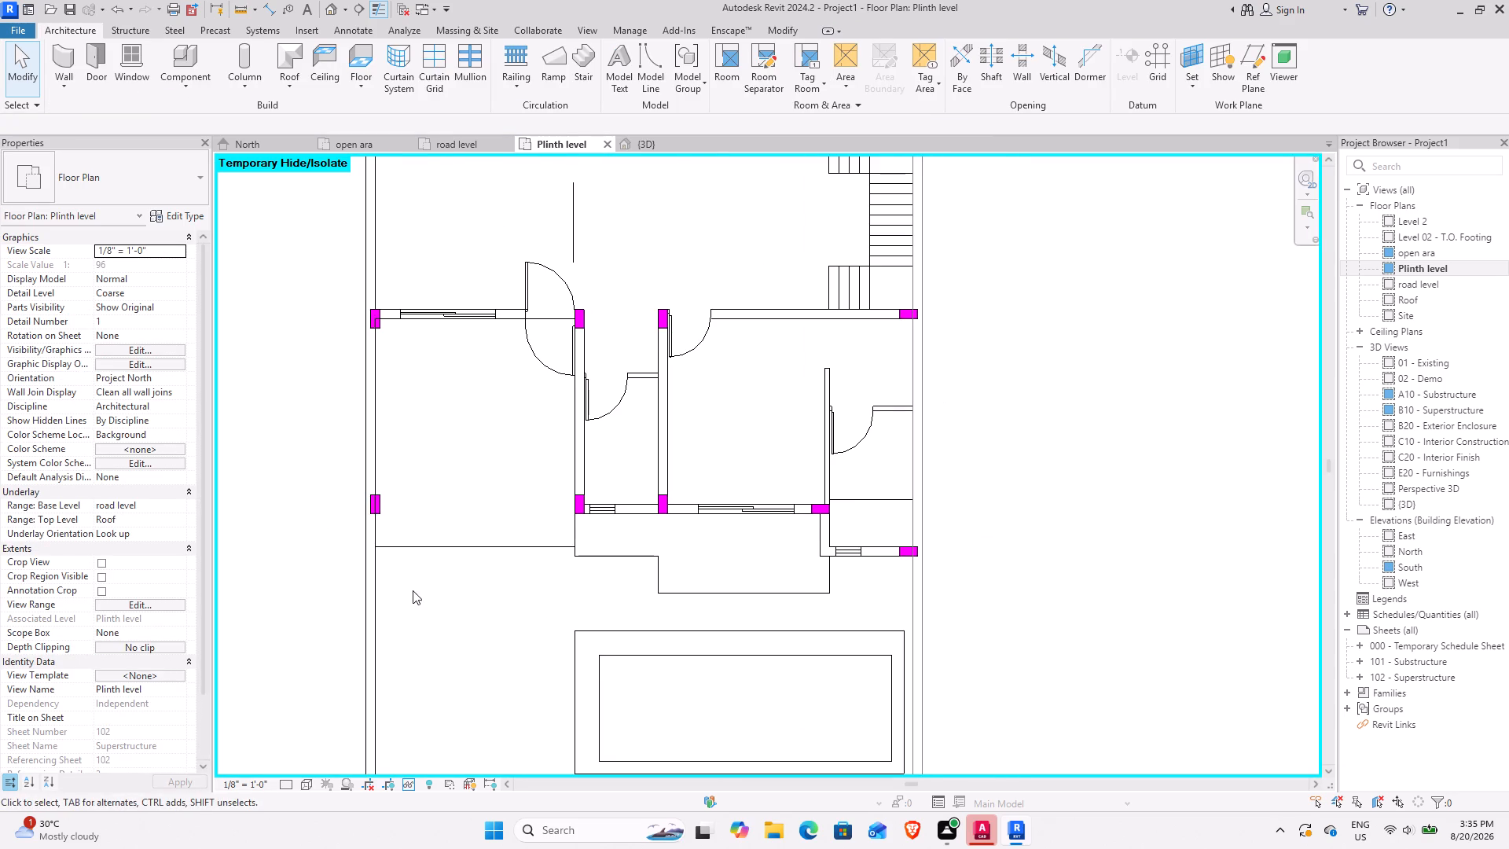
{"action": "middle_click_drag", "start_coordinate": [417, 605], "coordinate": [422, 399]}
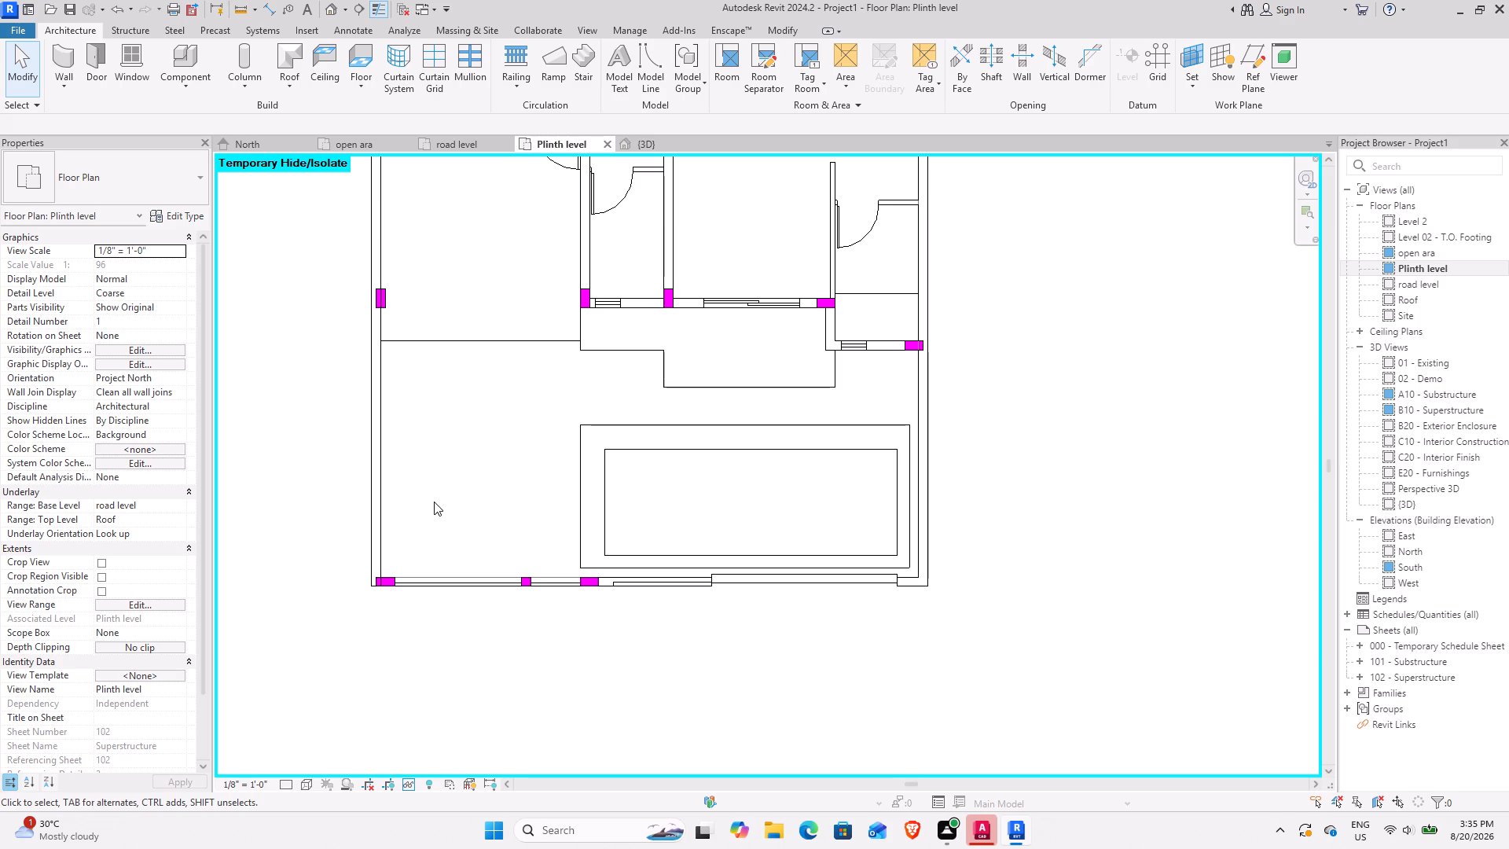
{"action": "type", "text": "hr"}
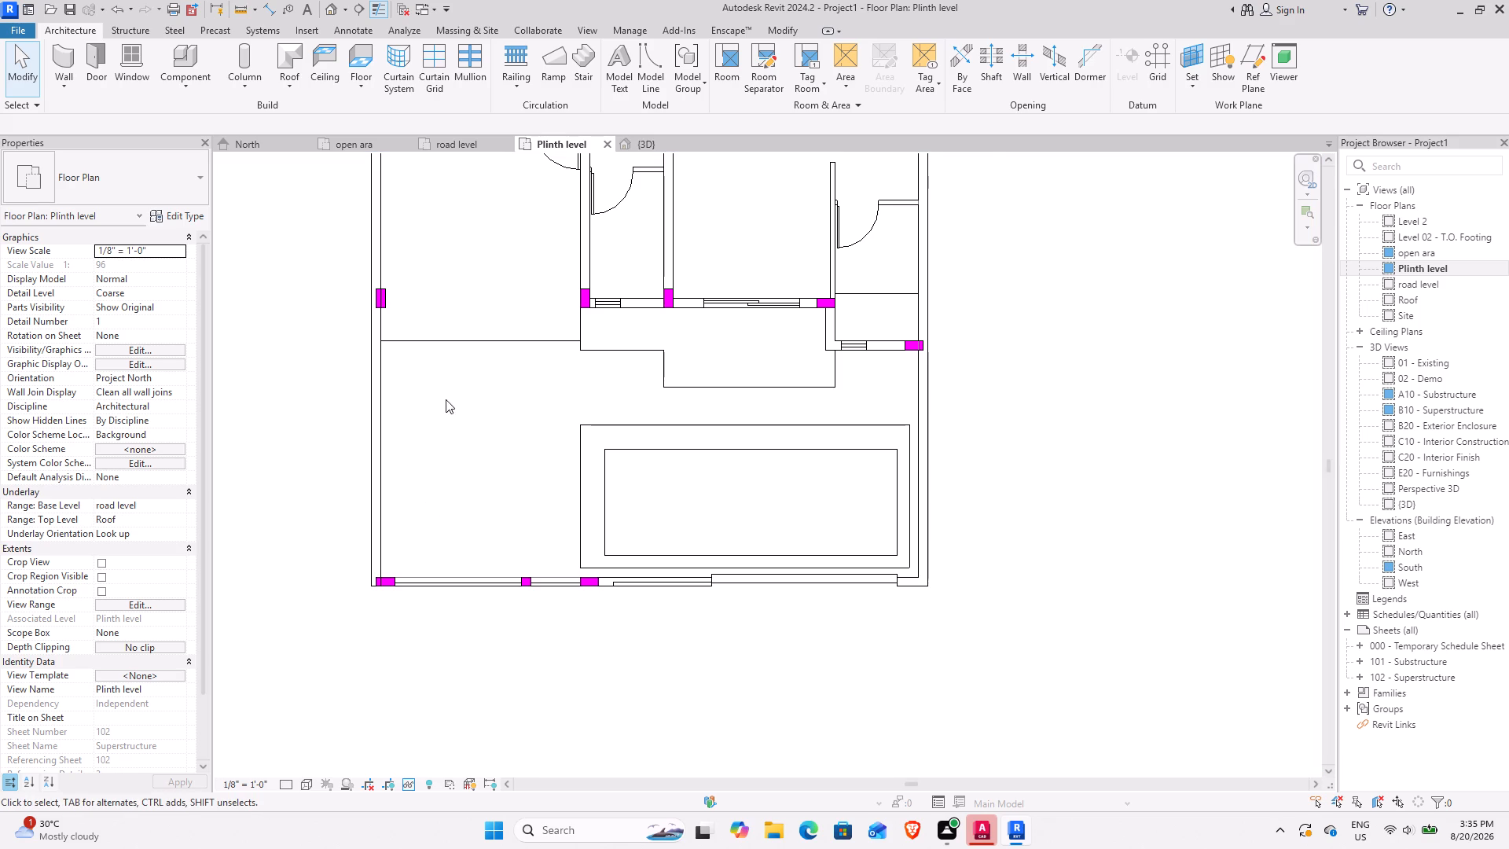
Draw a 9" wall 50' long and 5' high at Plinth level along the west boundary, running forward from the rear column.
{"action": "middle_click_drag", "start_coordinate": [461, 403], "coordinate": [527, 674]}
{"action": "scroll", "coordinate": [456, 558], "scroll_direction": "up", "scroll_amount": 8}
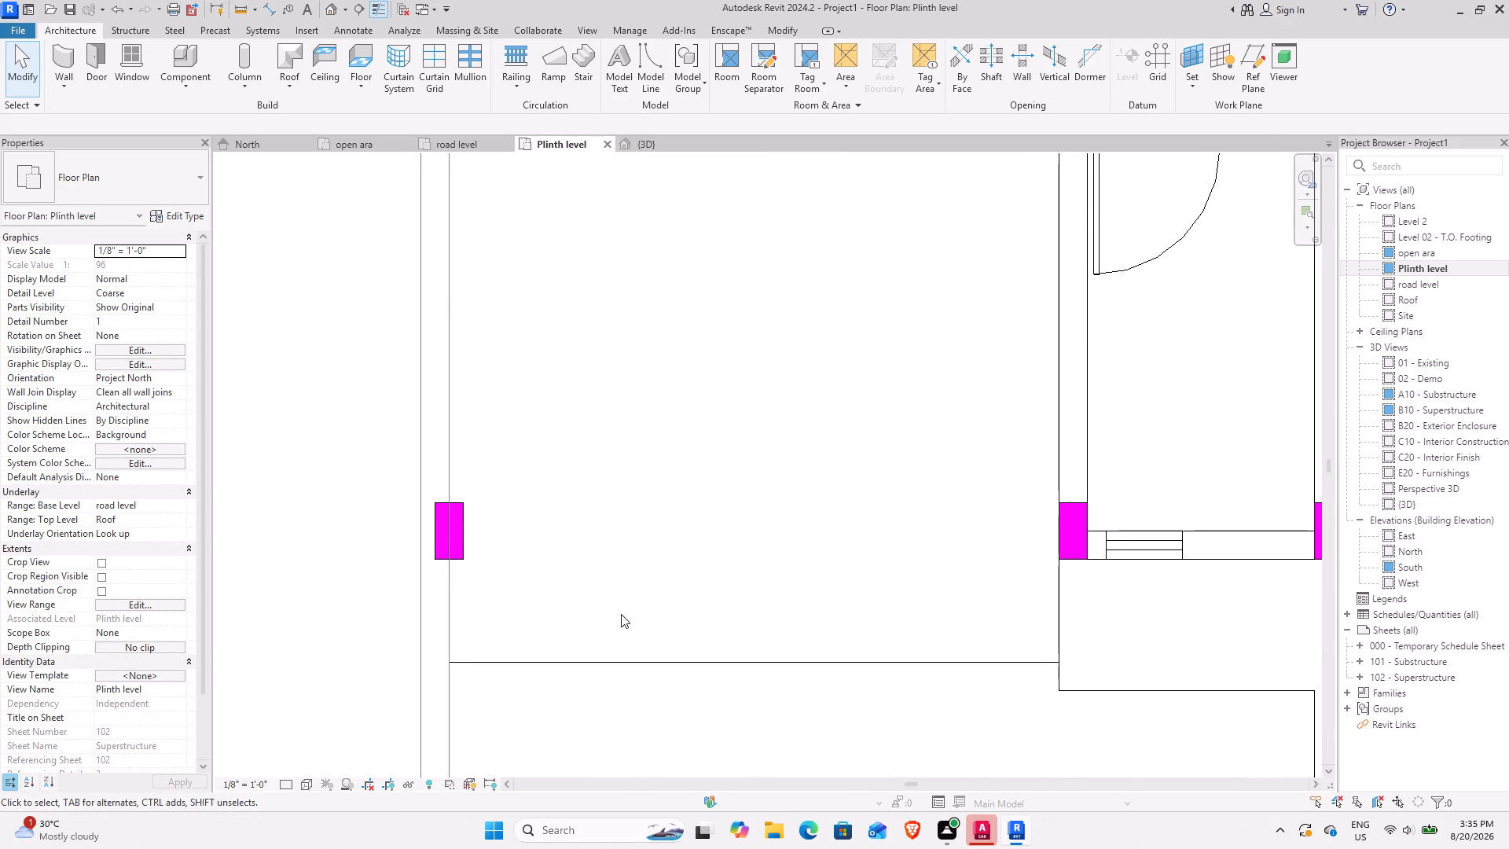
{"action": "scroll", "coordinate": [621, 614], "scroll_direction": "down", "scroll_amount": 4}
{"action": "middle_click_drag", "start_coordinate": [601, 698], "coordinate": [481, 536]}
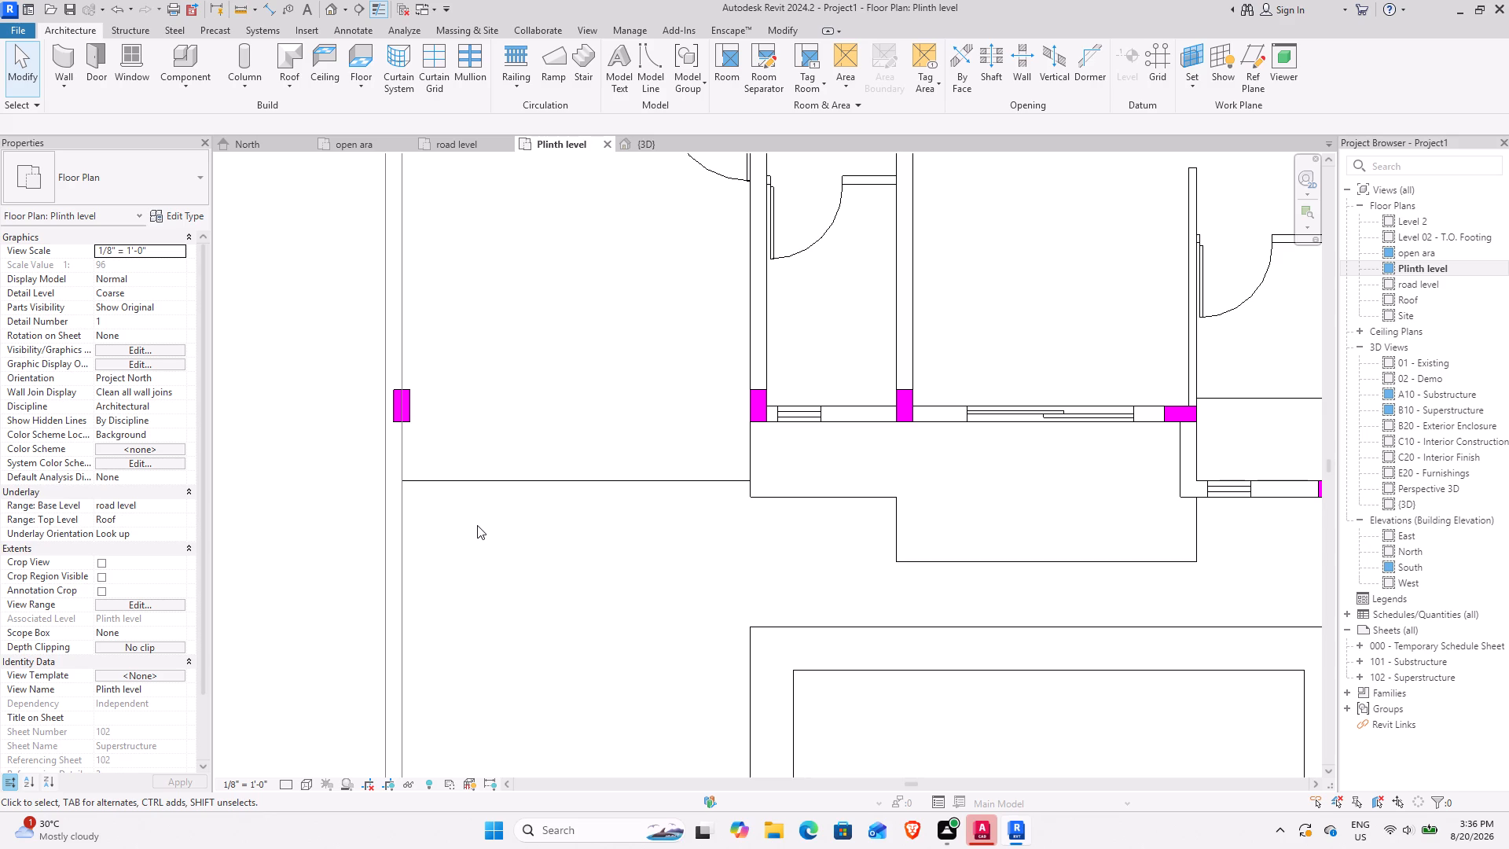
{"action": "scroll", "coordinate": [475, 527], "scroll_direction": "down", "scroll_amount": 5}
{"action": "middle_click_drag", "start_coordinate": [503, 454], "coordinate": [428, 563]}
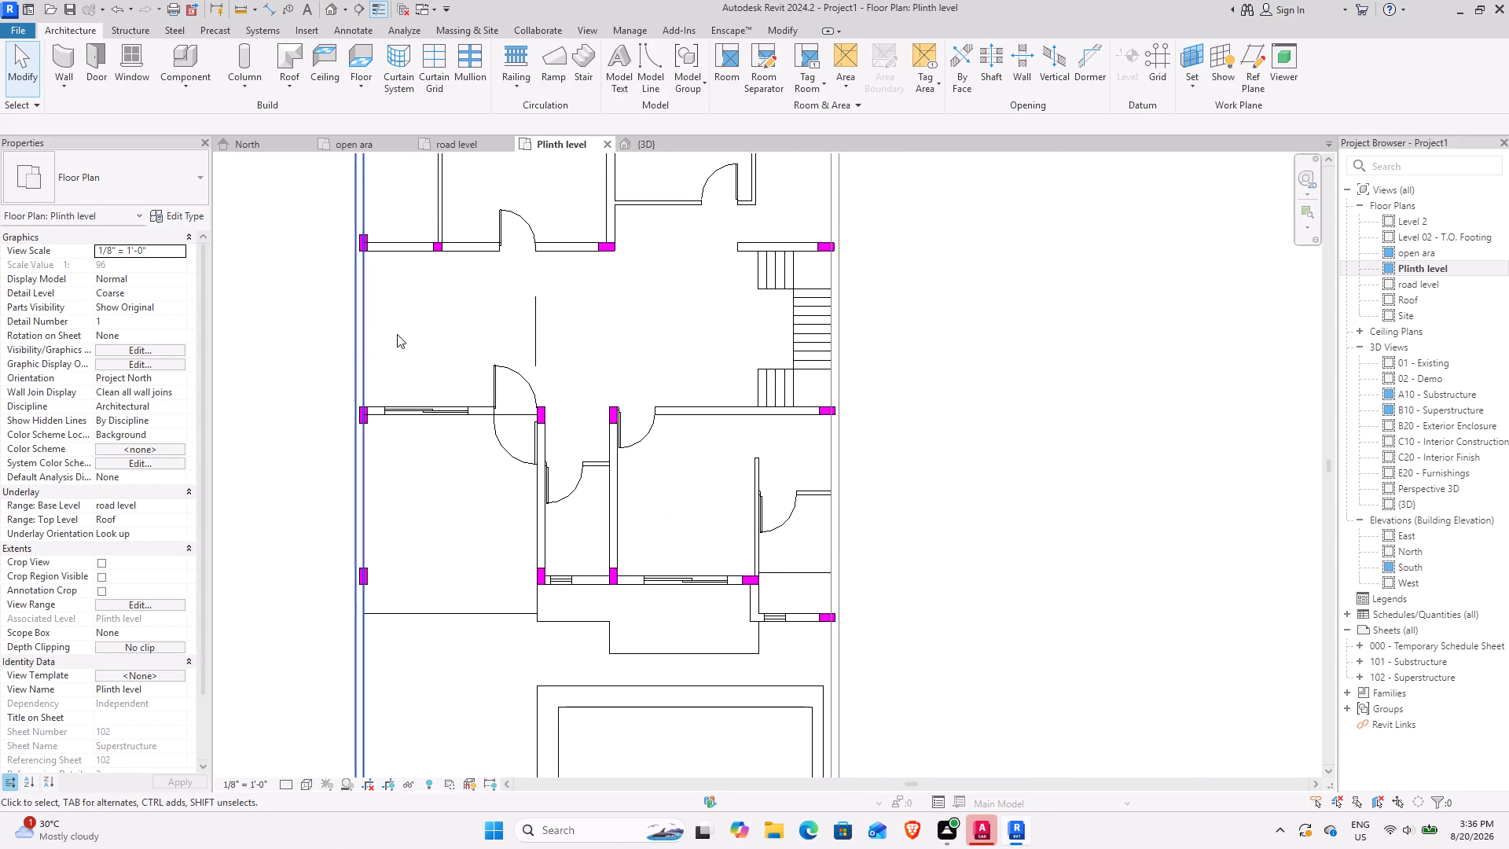
{"action": "left_click", "coordinate": [69, 63]}
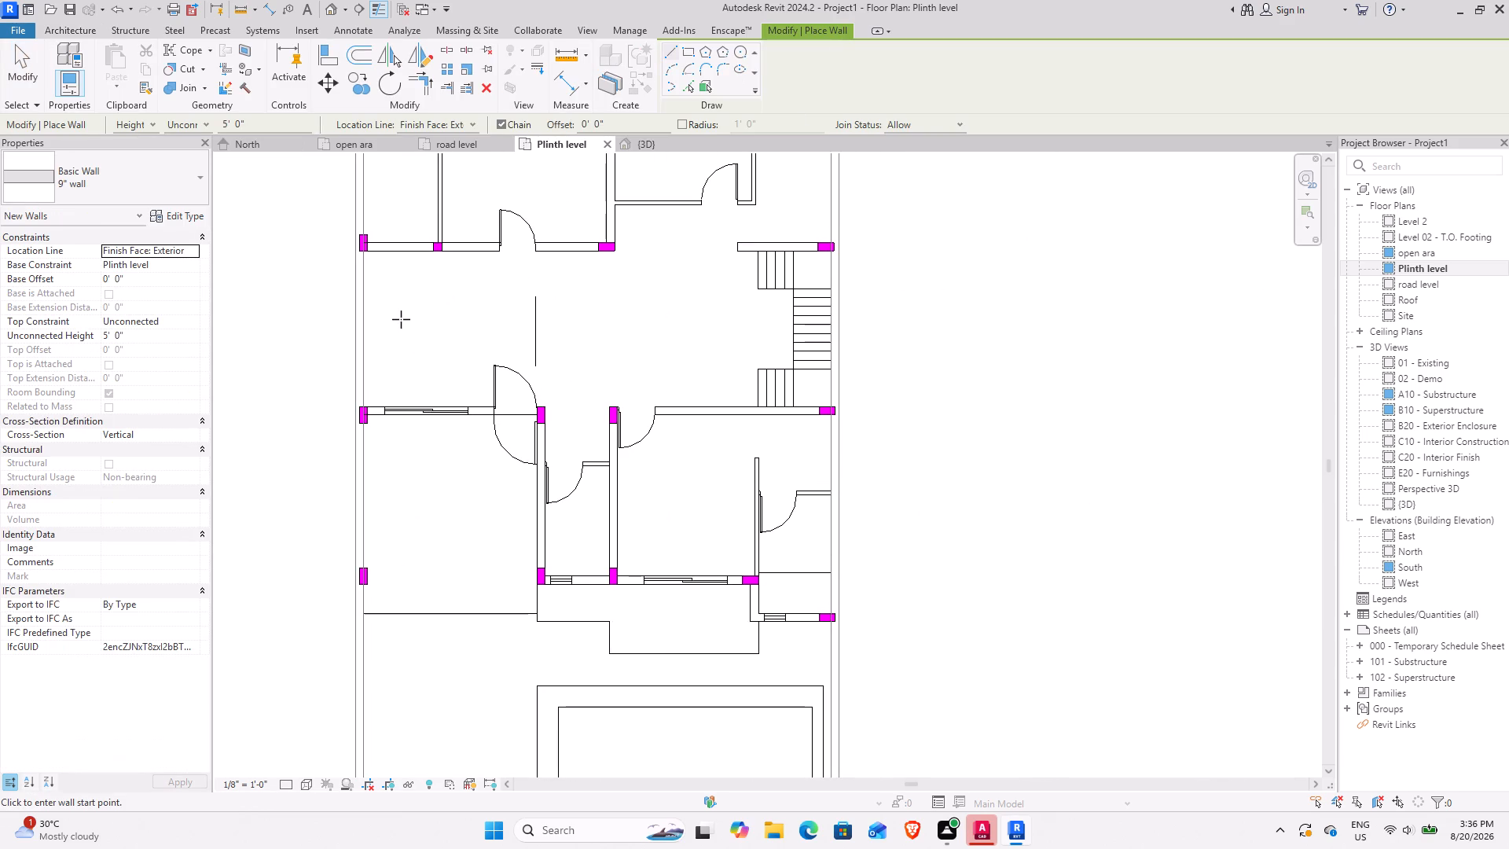
{"action": "middle_click_drag", "start_coordinate": [376, 441], "coordinate": [303, 713]}
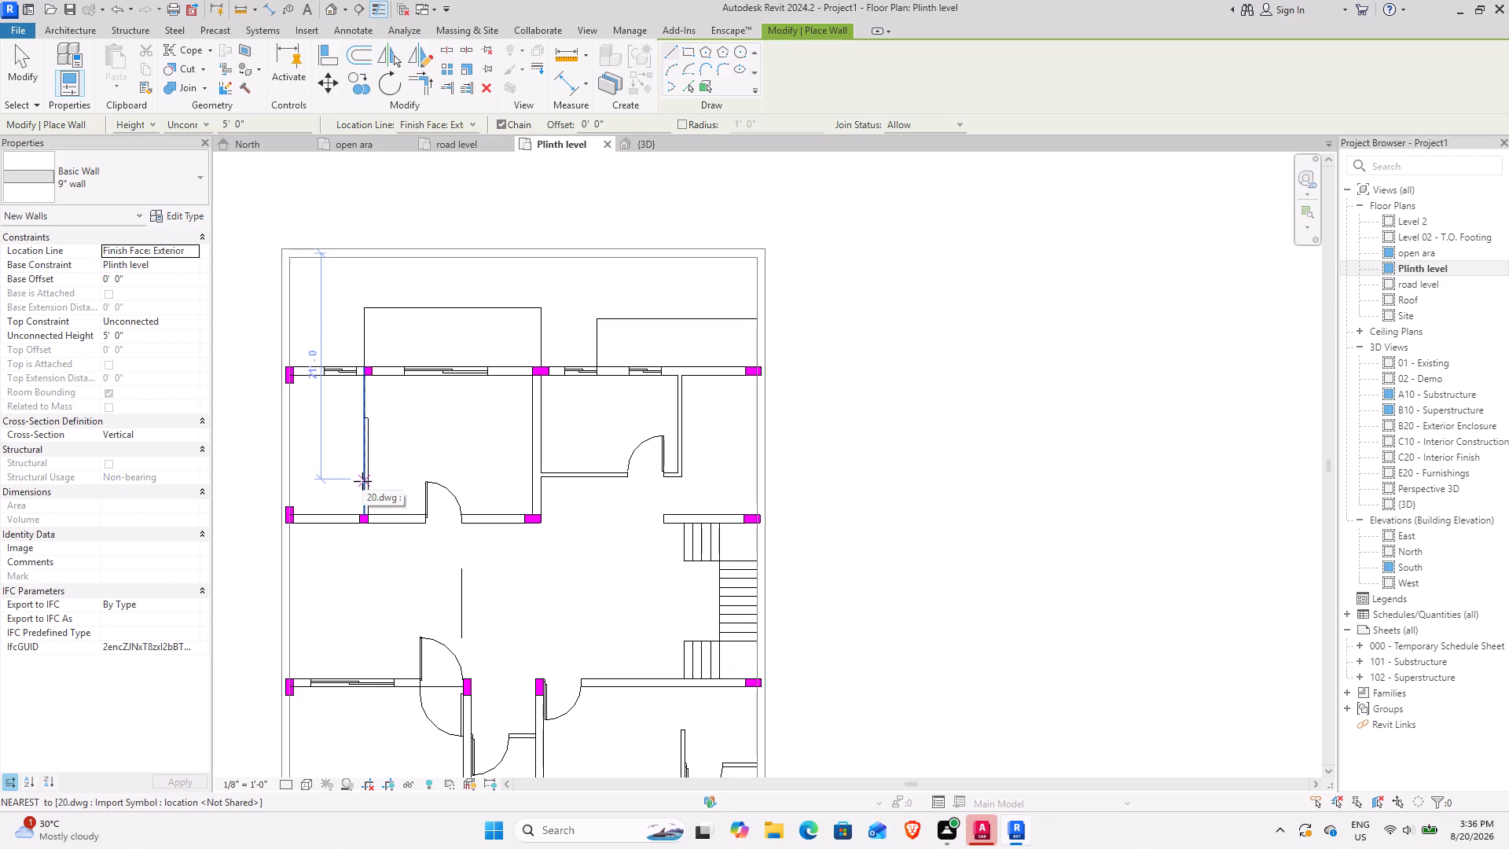
{"action": "scroll", "coordinate": [265, 364], "scroll_direction": "up", "scroll_amount": 6}
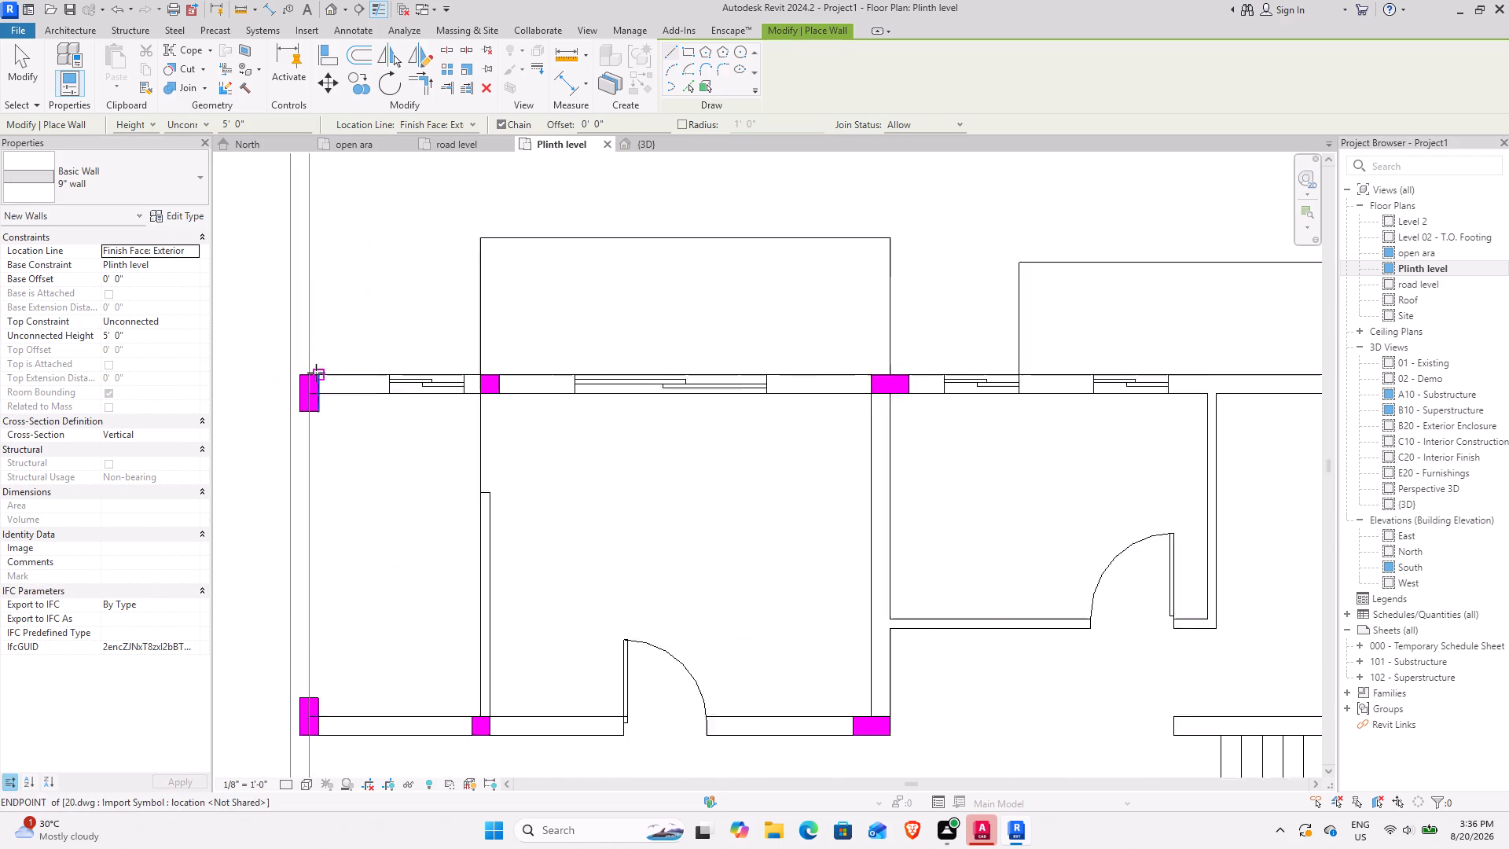
{"action": "scroll", "coordinate": [316, 373], "scroll_direction": "up", "scroll_amount": 2}
{"action": "left_click", "coordinate": [304, 379]}
{"action": "scroll", "coordinate": [316, 575], "scroll_direction": "down", "scroll_amount": 3}
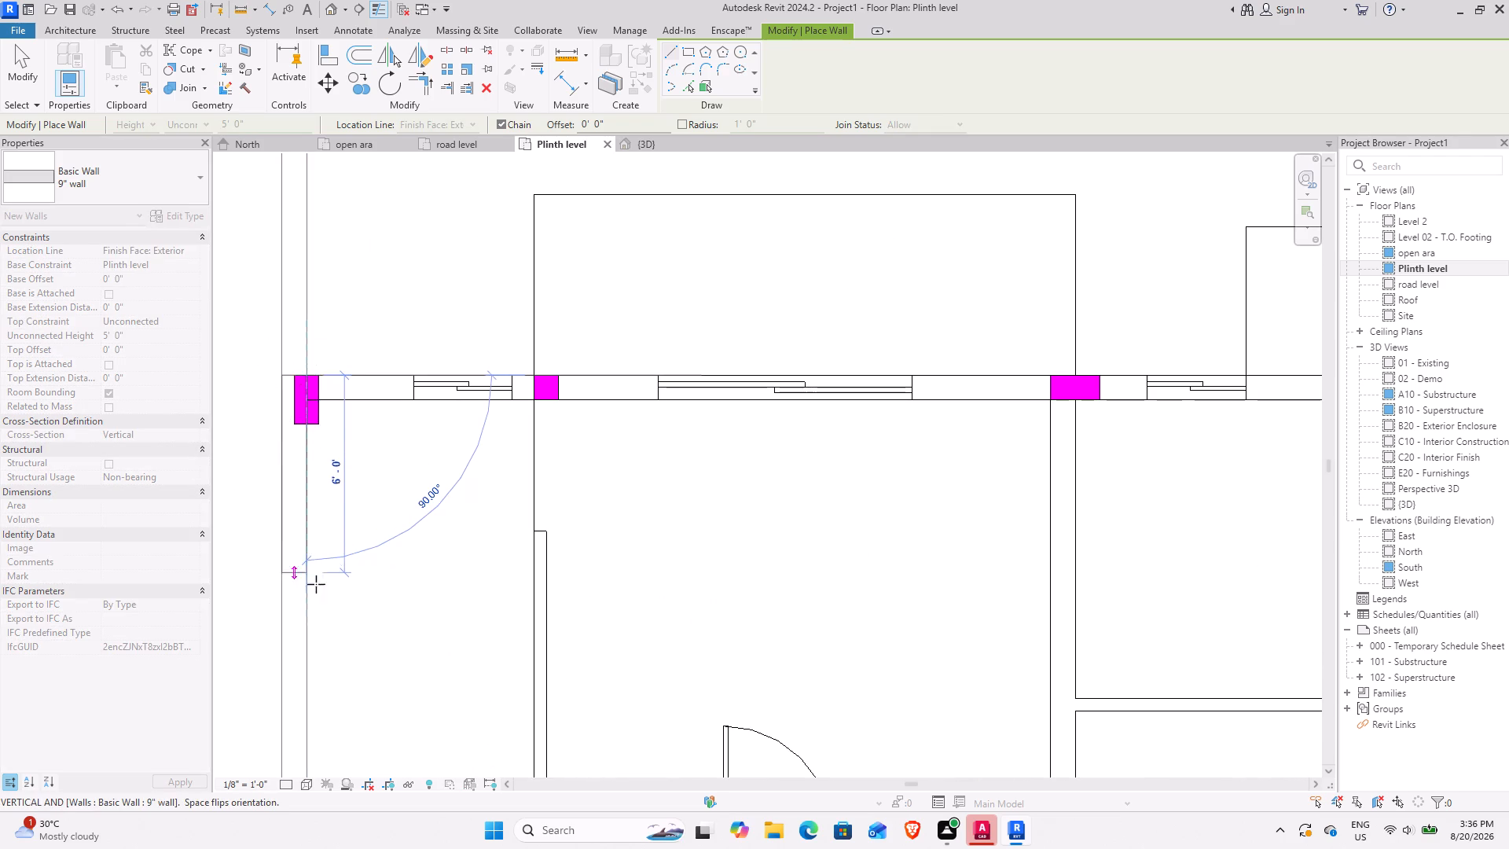
{"action": "scroll", "coordinate": [316, 584], "scroll_direction": "down", "scroll_amount": 1}
{"action": "middle_click_drag", "start_coordinate": [315, 605], "coordinate": [357, 320]}
{"action": "middle_click_drag", "start_coordinate": [402, 605], "coordinate": [448, 197]}
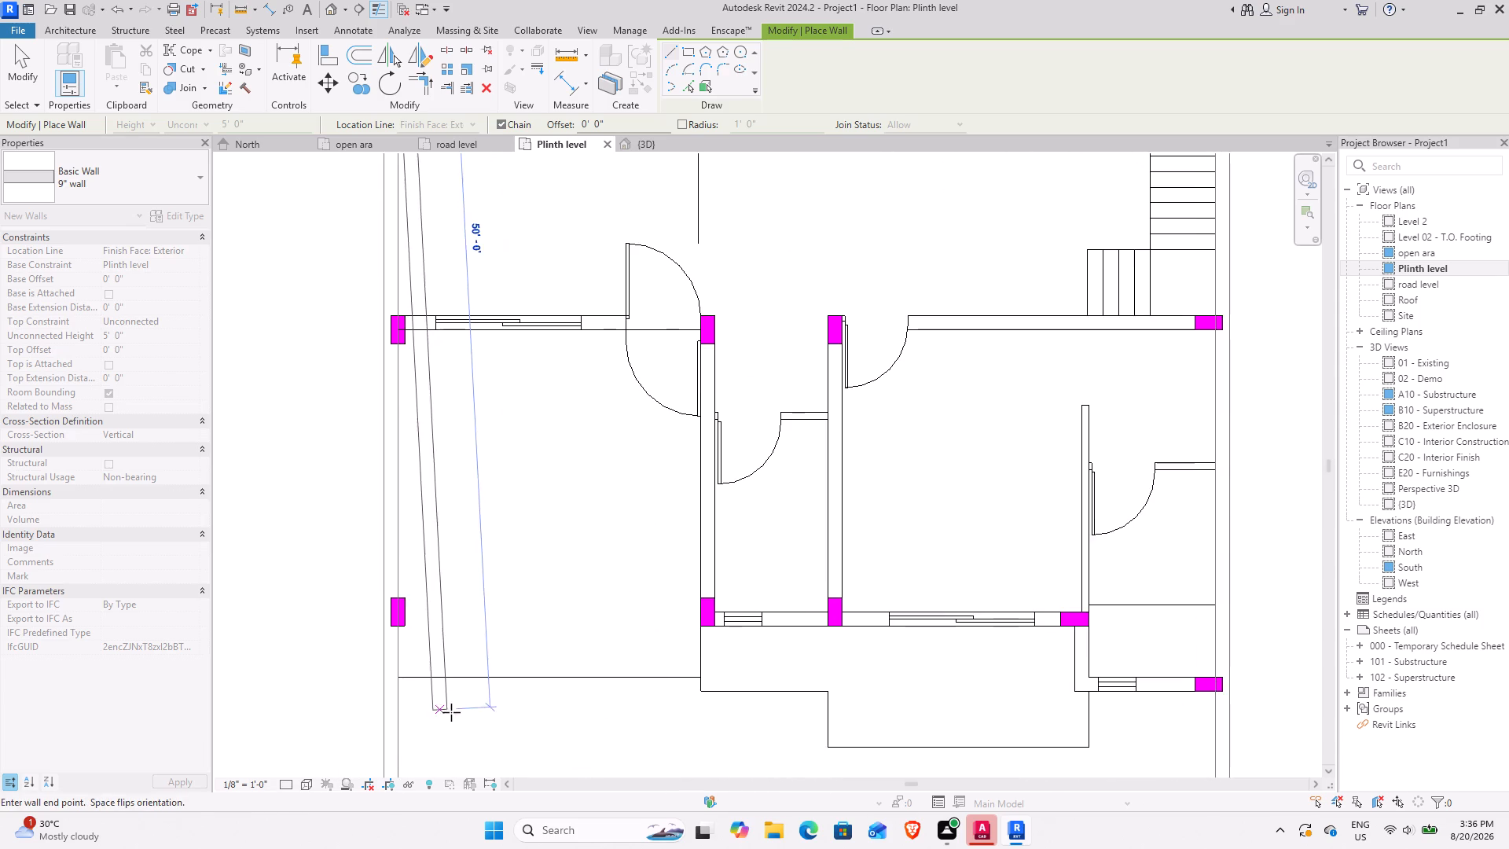
{"action": "middle_click_drag", "start_coordinate": [435, 709], "coordinate": [389, 355]}
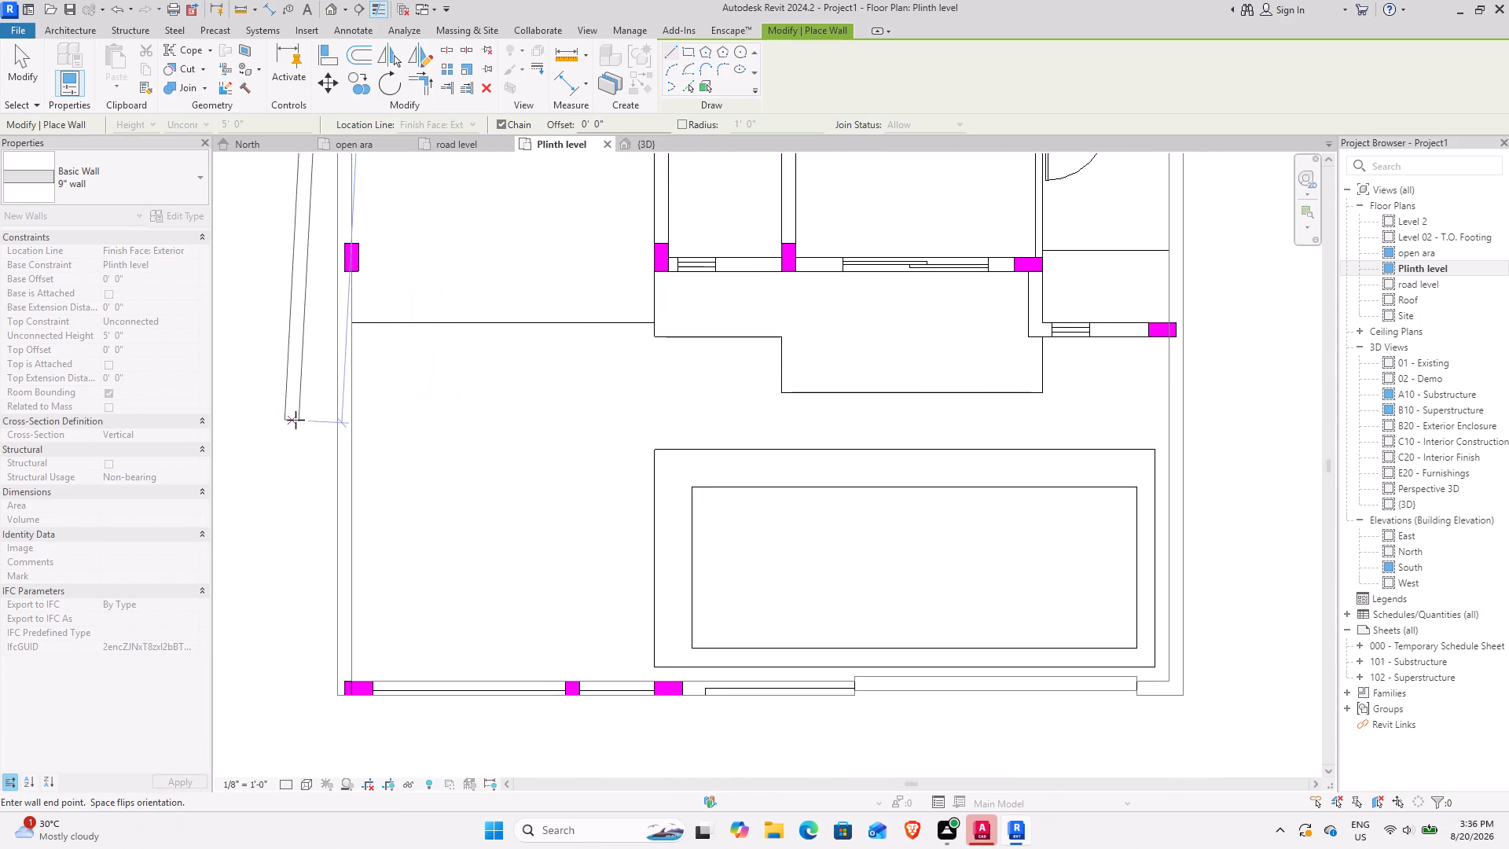
{"action": "left_click", "coordinate": [354, 354]}
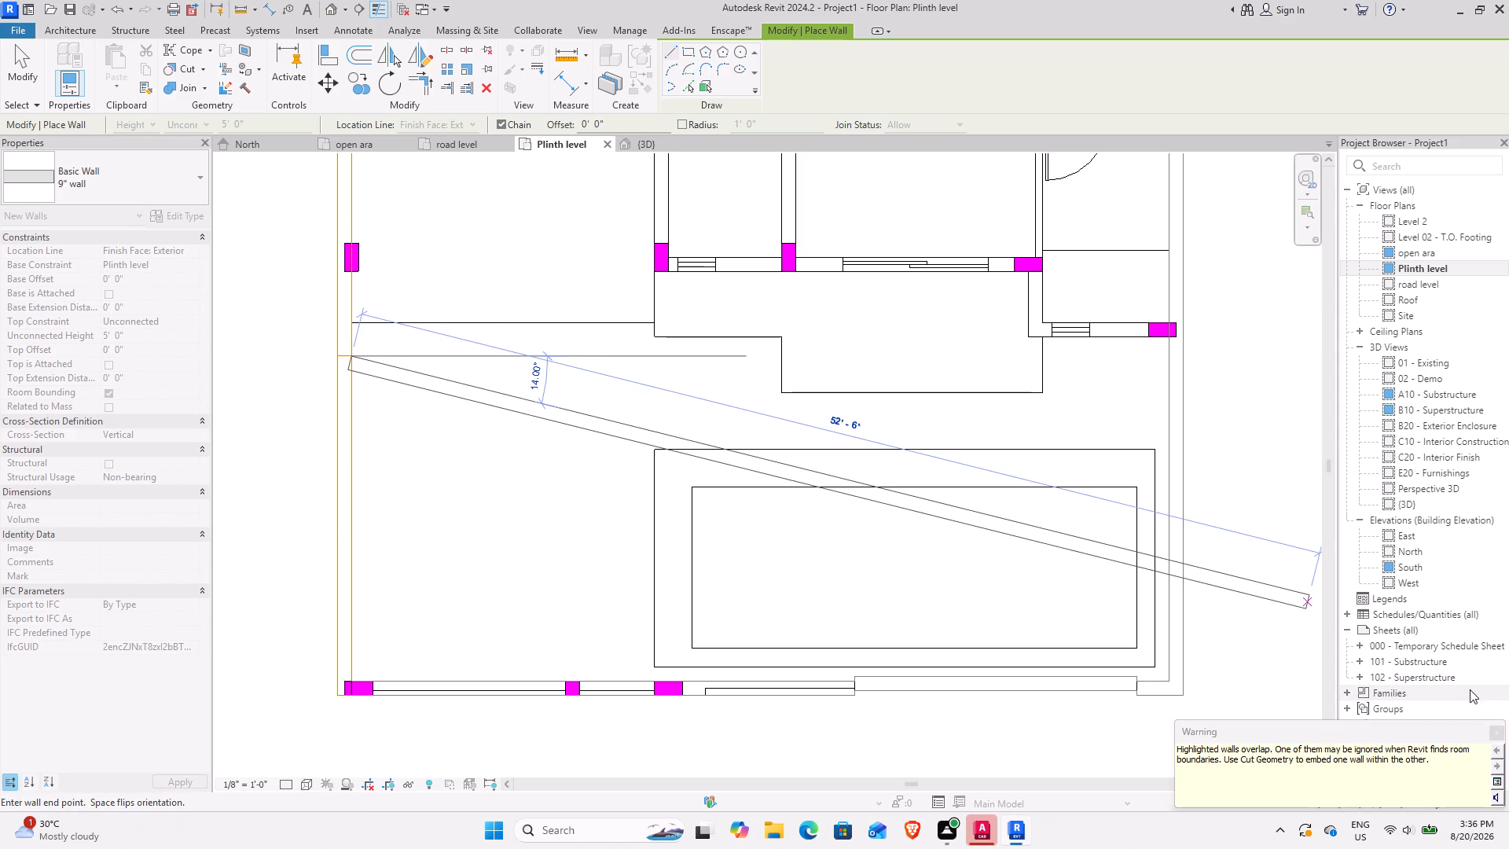
{"action": "left_click", "coordinate": [1503, 730]}
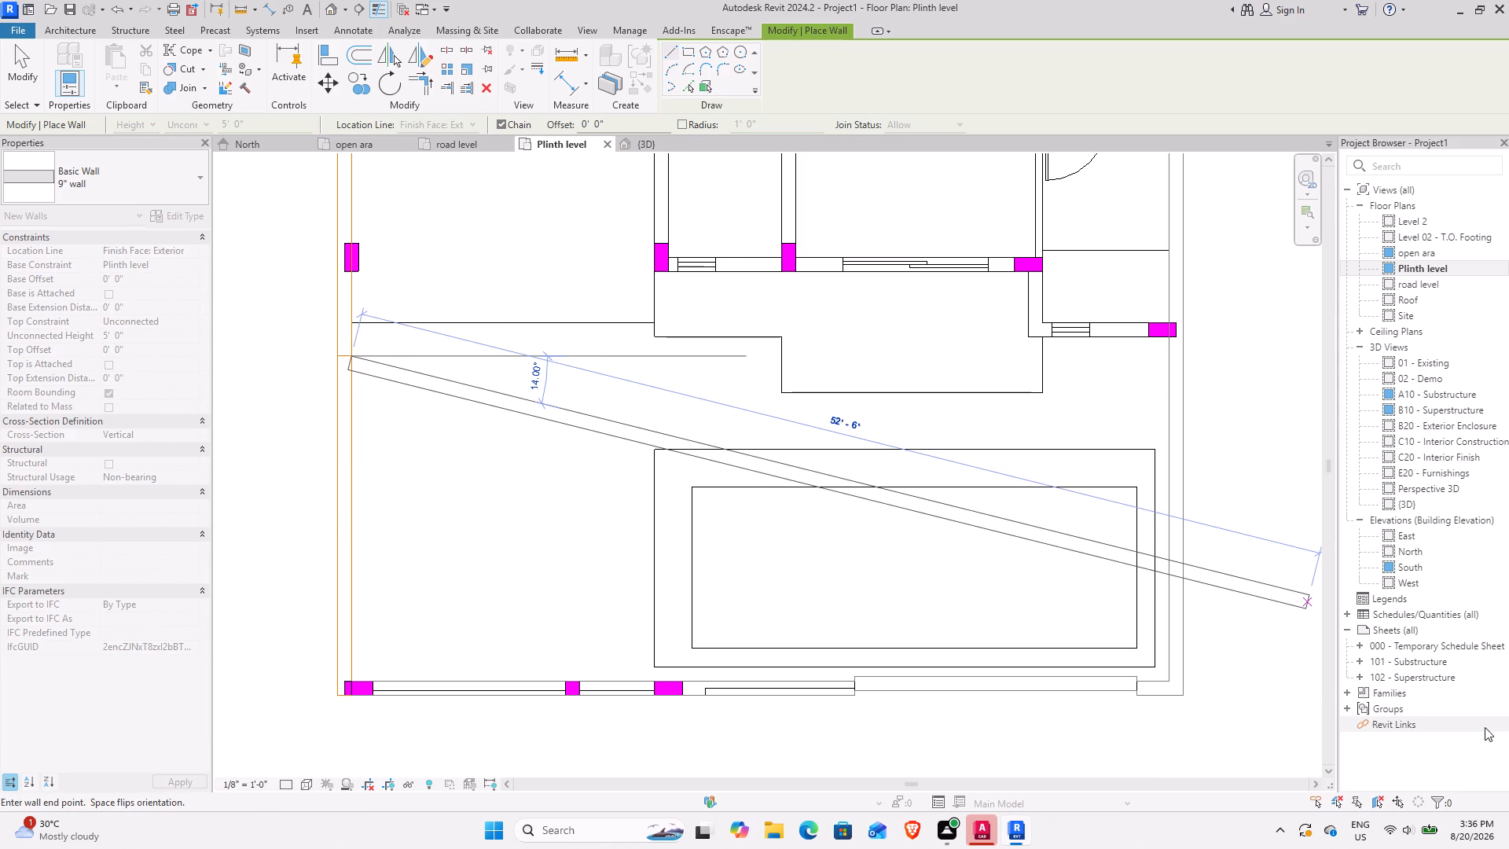
{"action": "left_click", "coordinate": [28, 61]}
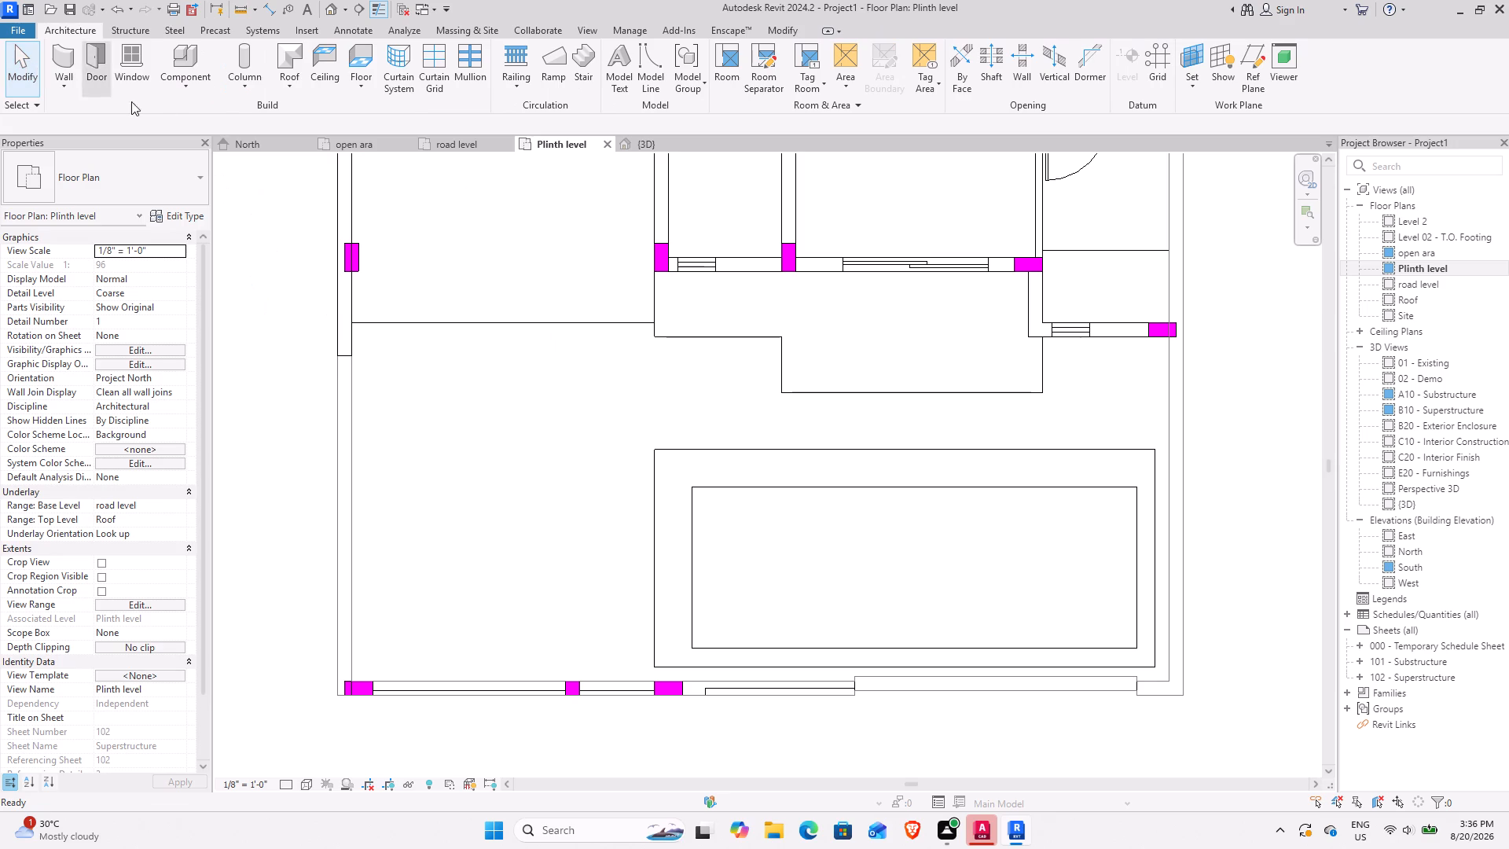
Examine the new Plinth level wall against the boundary walls from the side in the 3D view.
{"action": "left_click", "coordinate": [641, 139]}
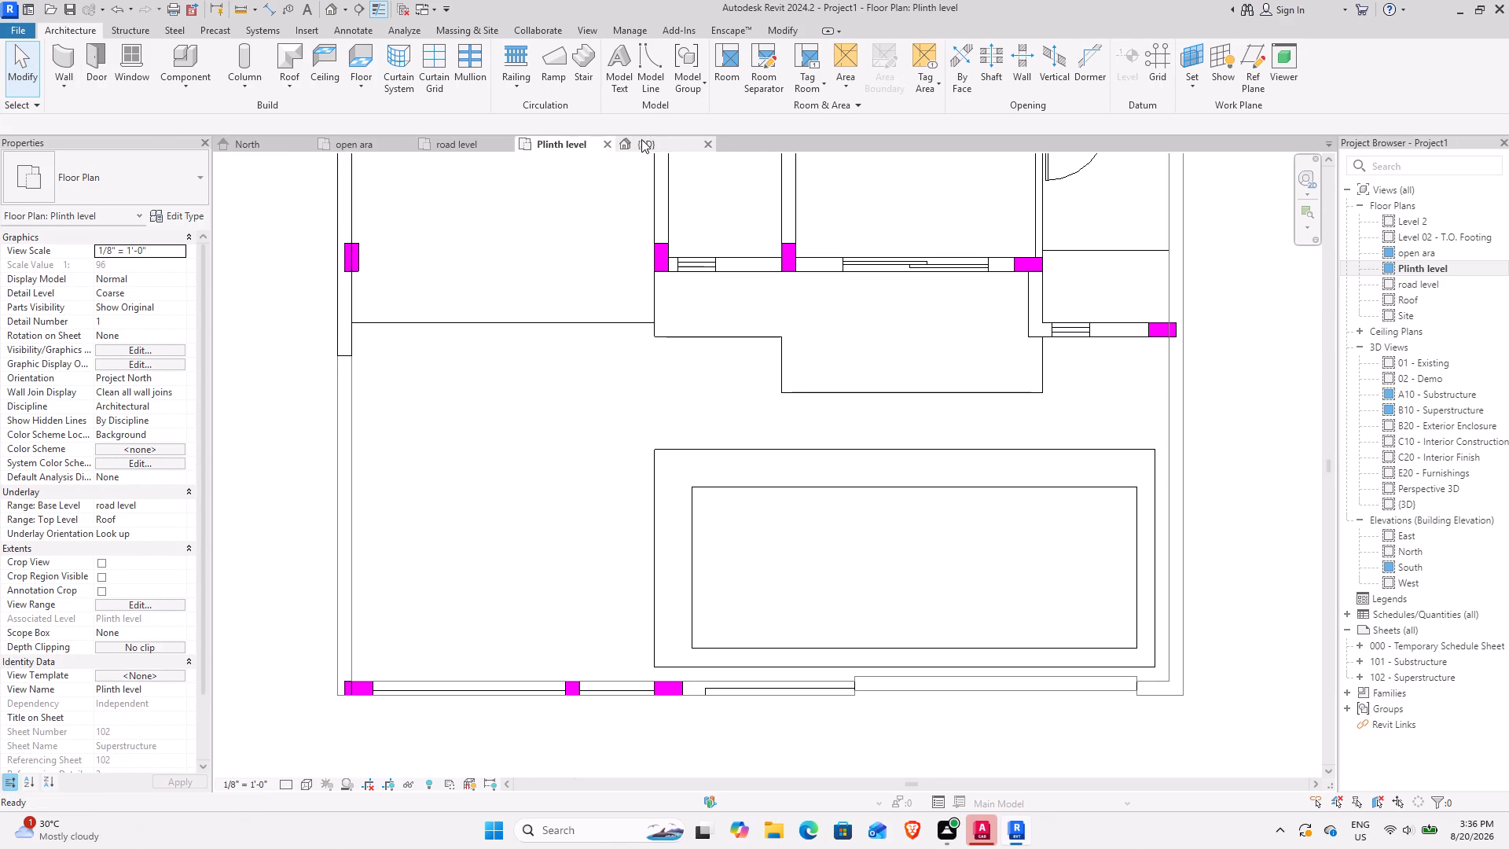
{"action": "scroll", "coordinate": [476, 406], "scroll_direction": "down", "scroll_amount": 2}
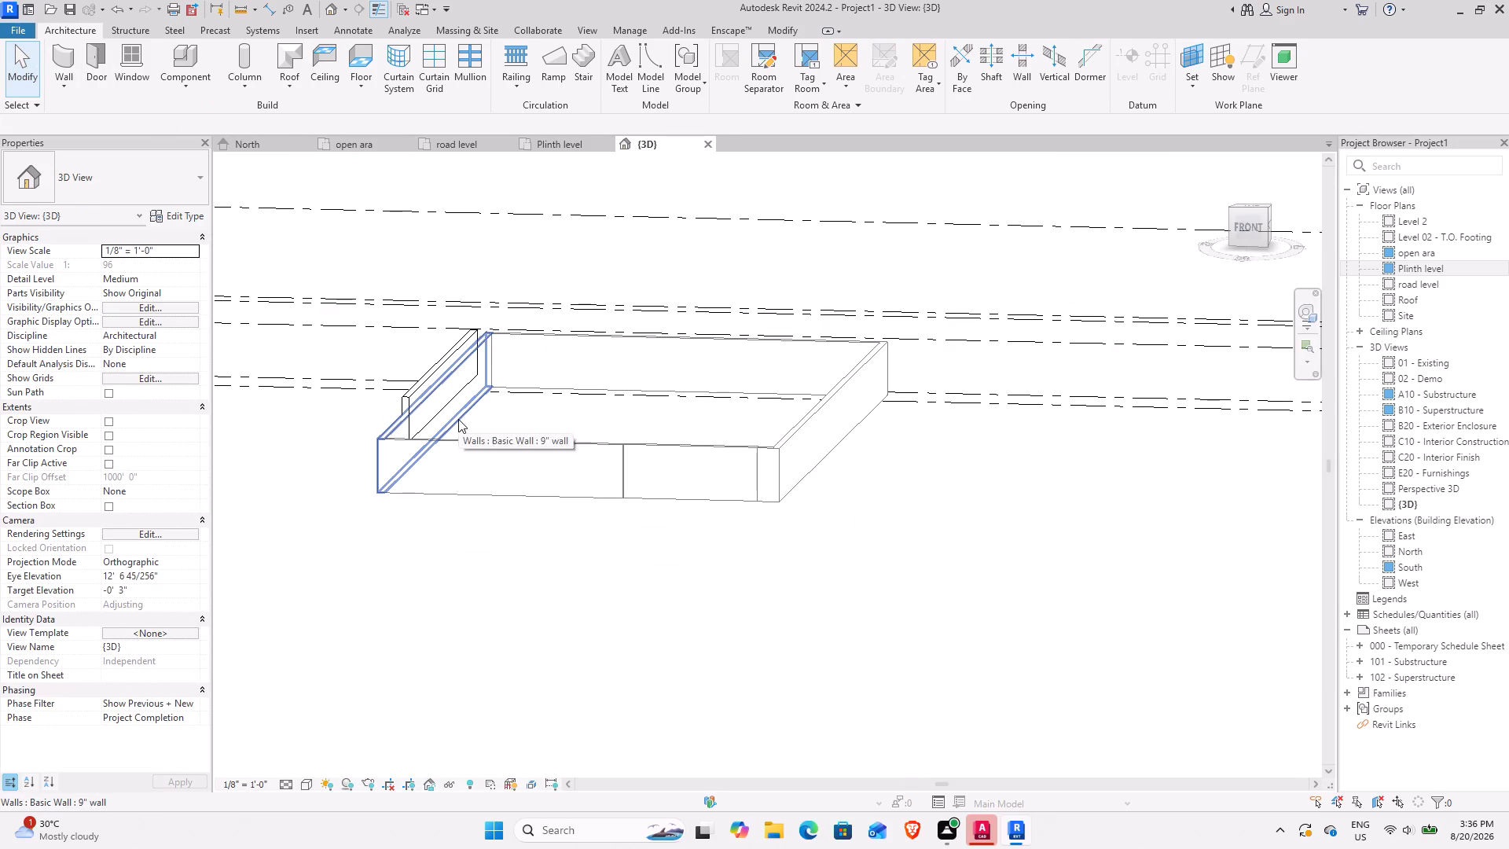
{"action": "middle_click_drag", "start_coordinate": [444, 421], "coordinate": [213, 474], "text": "shift"}
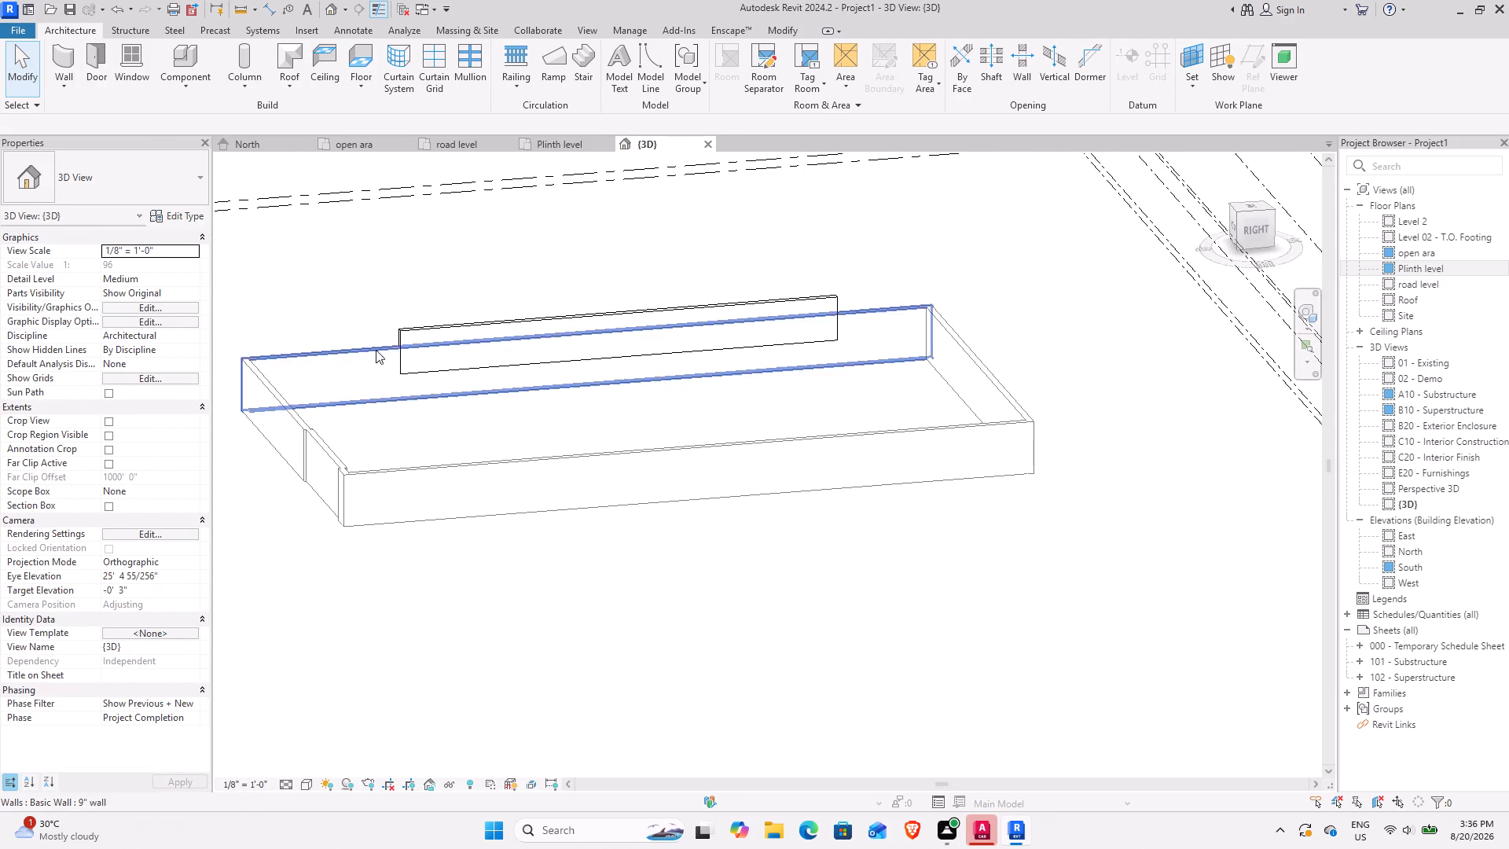
{"action": "left_click", "coordinate": [407, 329]}
{"action": "middle_click_drag", "start_coordinate": [460, 427], "coordinate": [412, 375], "text": "shift"}
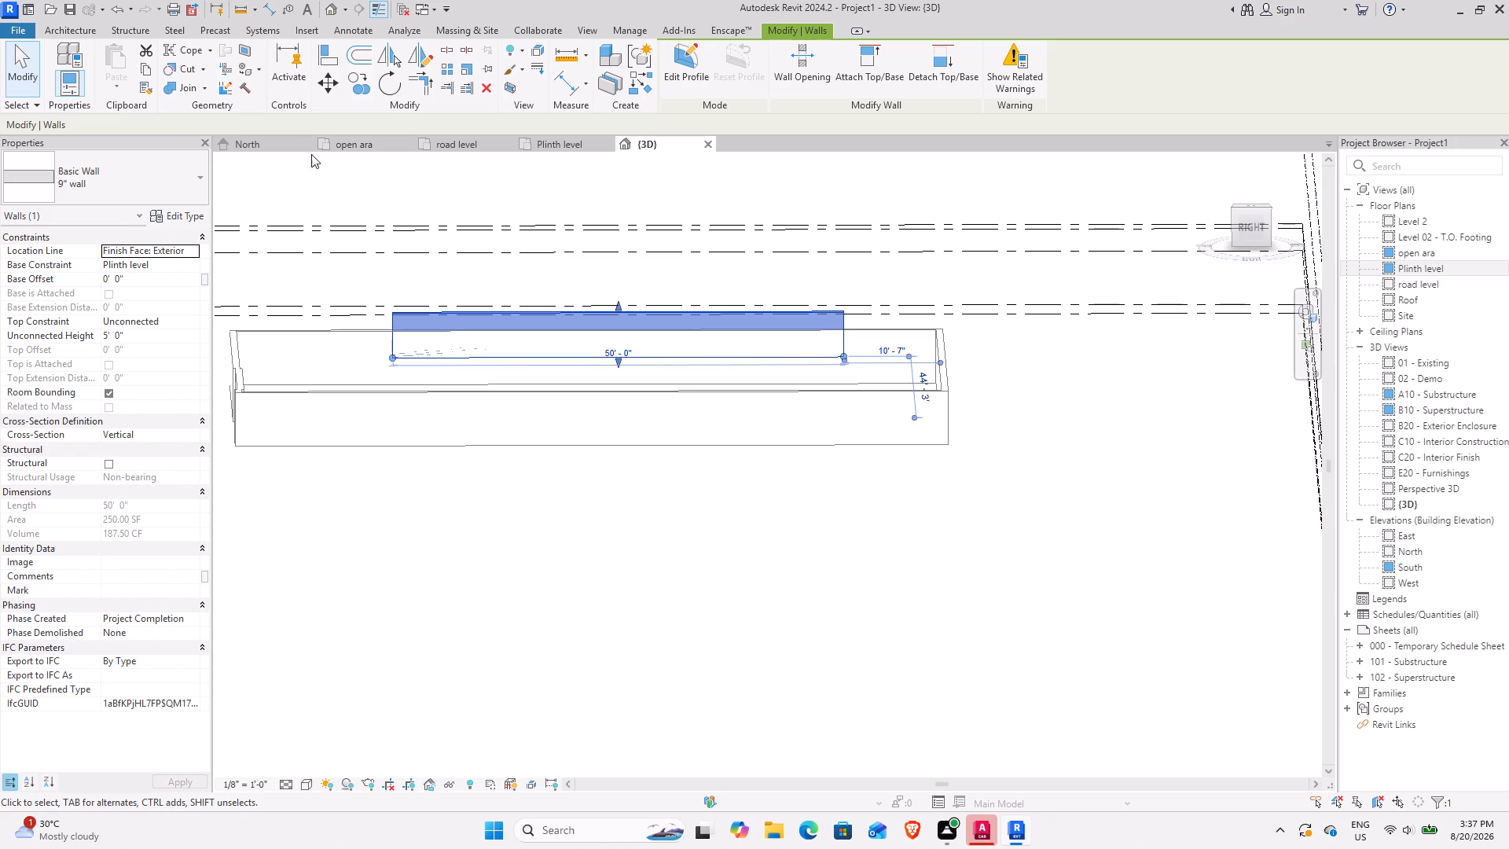
Examine the west boundary wall against the CAD columns and front step outline in the road level plan.
{"action": "left_click", "coordinate": [451, 143]}
{"action": "scroll", "coordinate": [490, 411], "scroll_direction": "down", "scroll_amount": 3}
{"action": "middle_click_drag", "start_coordinate": [474, 398], "coordinate": [473, 557]}
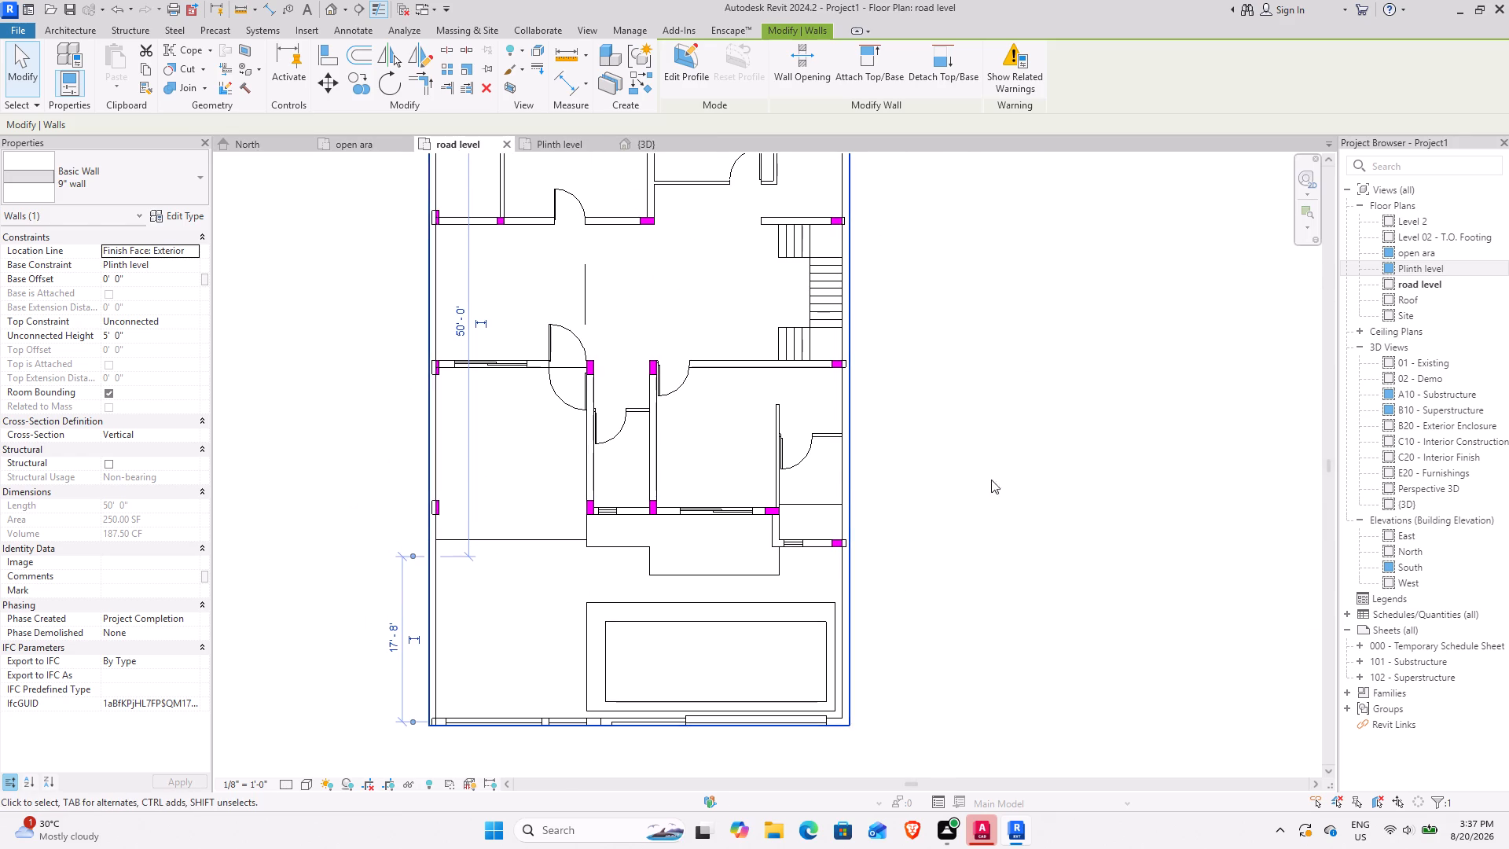
{"action": "left_click", "coordinate": [1056, 458]}
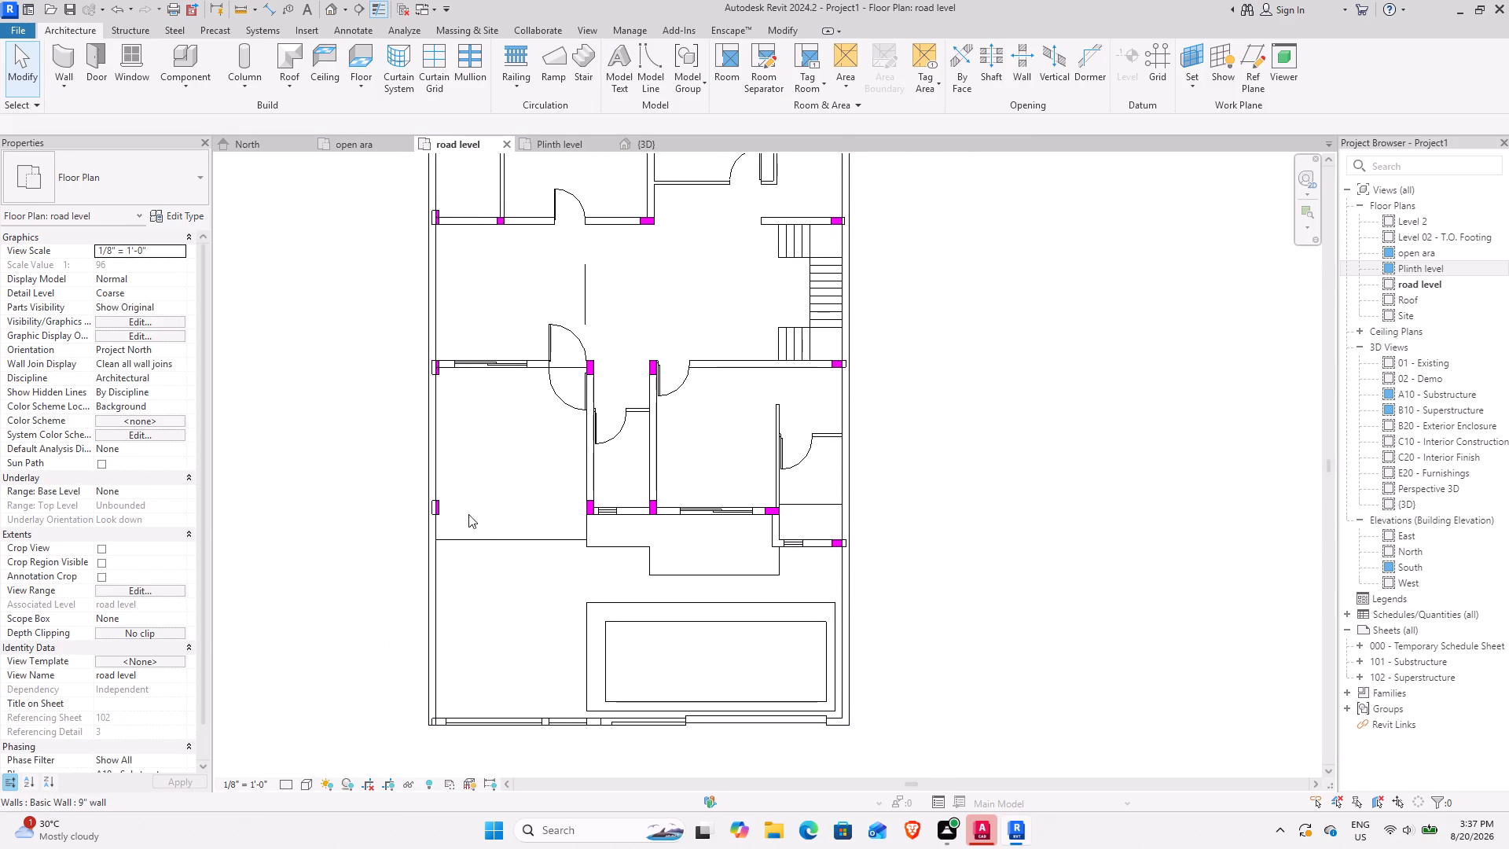
{"action": "left_click", "coordinate": [440, 578]}
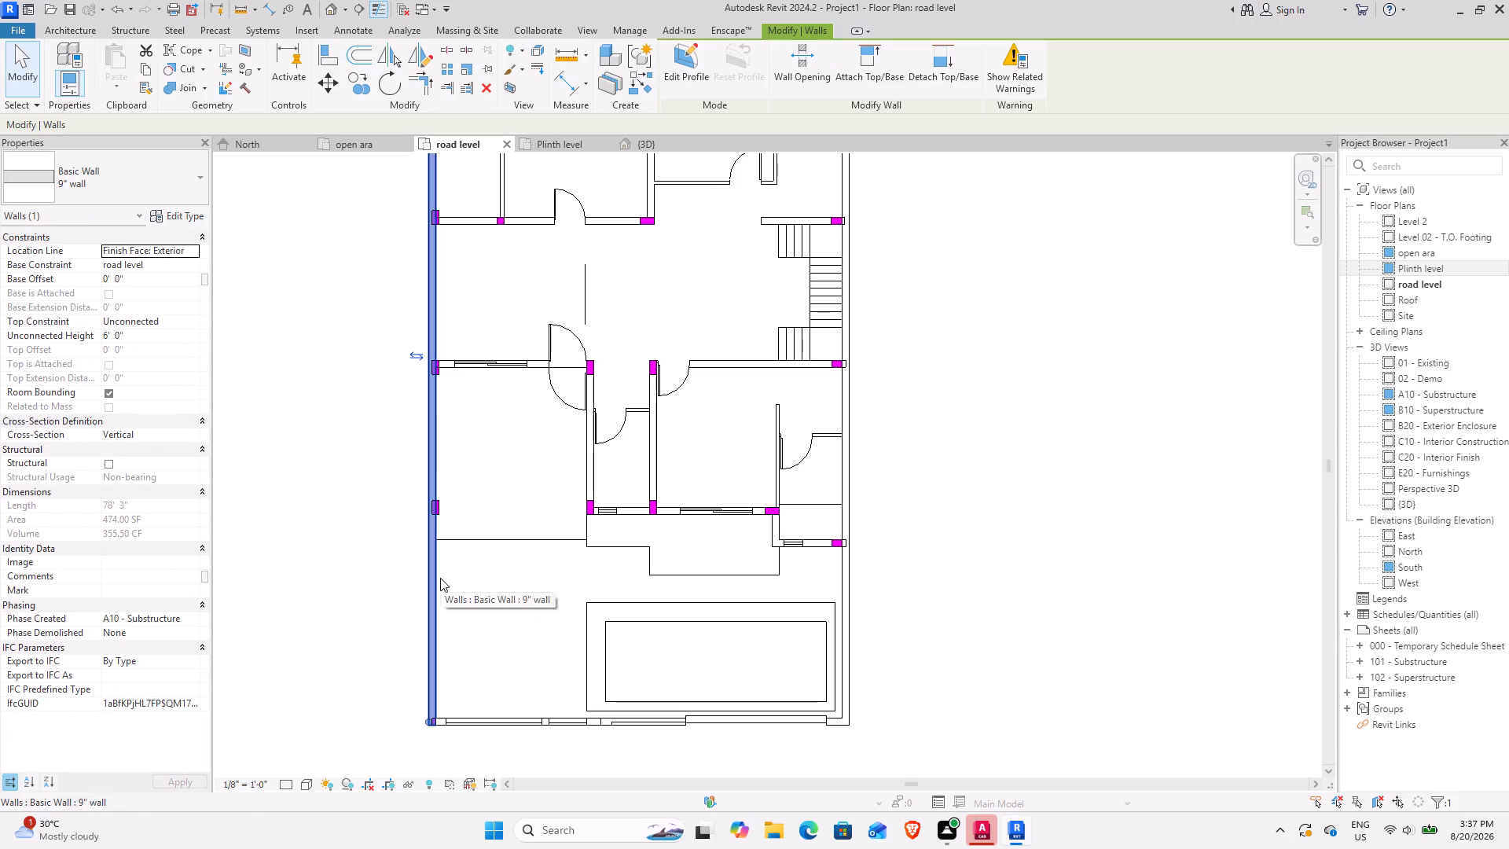
{"action": "scroll", "coordinate": [446, 471], "scroll_direction": "up", "scroll_amount": 4}
{"action": "middle_click_drag", "start_coordinate": [441, 560], "coordinate": [468, 379]}
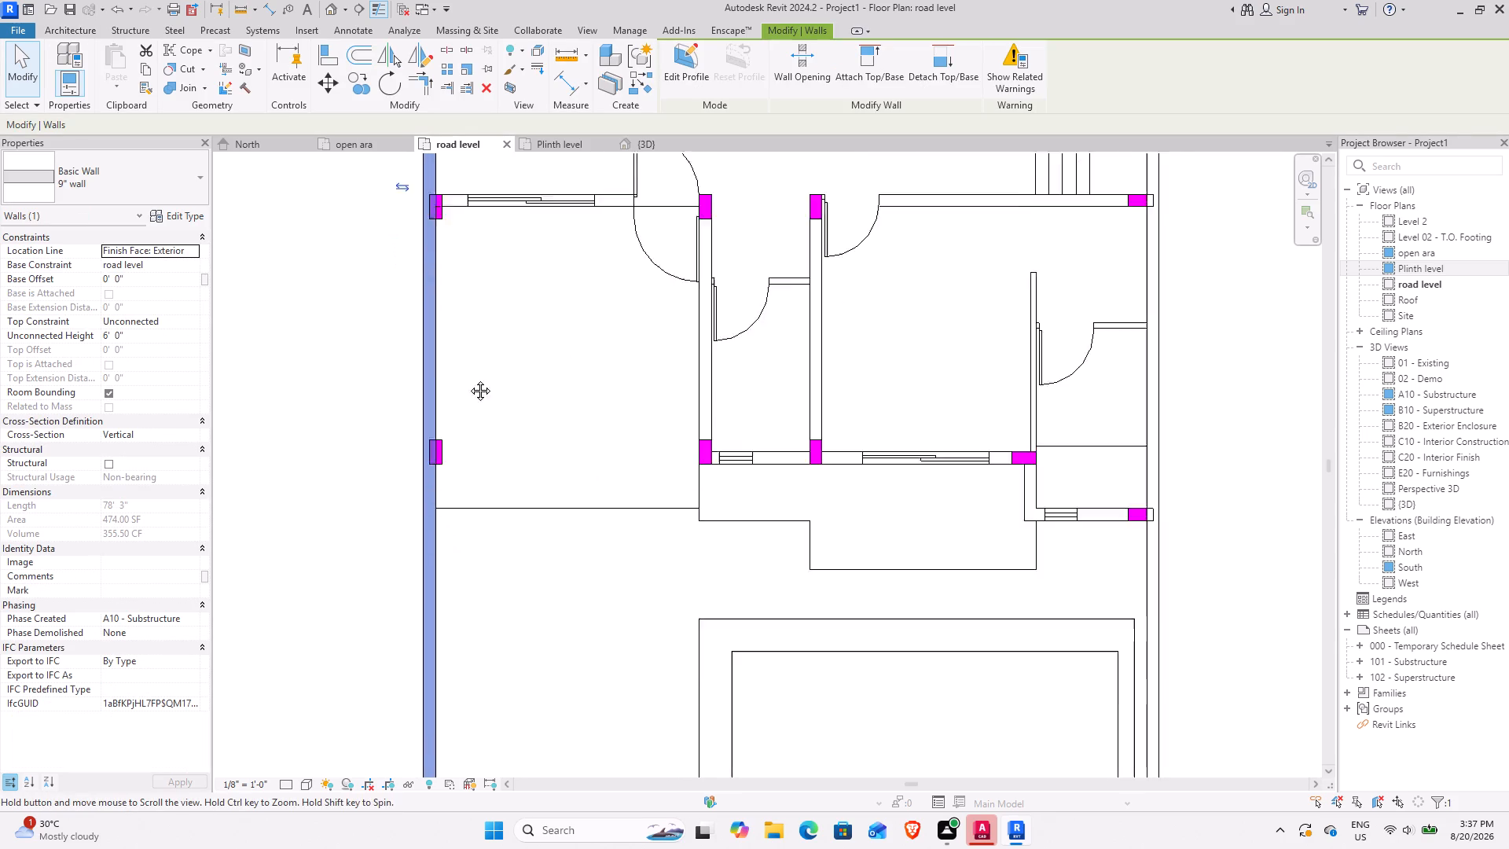
{"action": "middle_click_drag", "start_coordinate": [468, 379], "coordinate": [473, 296]}
{"action": "scroll", "coordinate": [493, 377], "scroll_direction": "down", "scroll_amount": 2}
{"action": "middle_click_drag", "start_coordinate": [478, 272], "coordinate": [455, 476]}
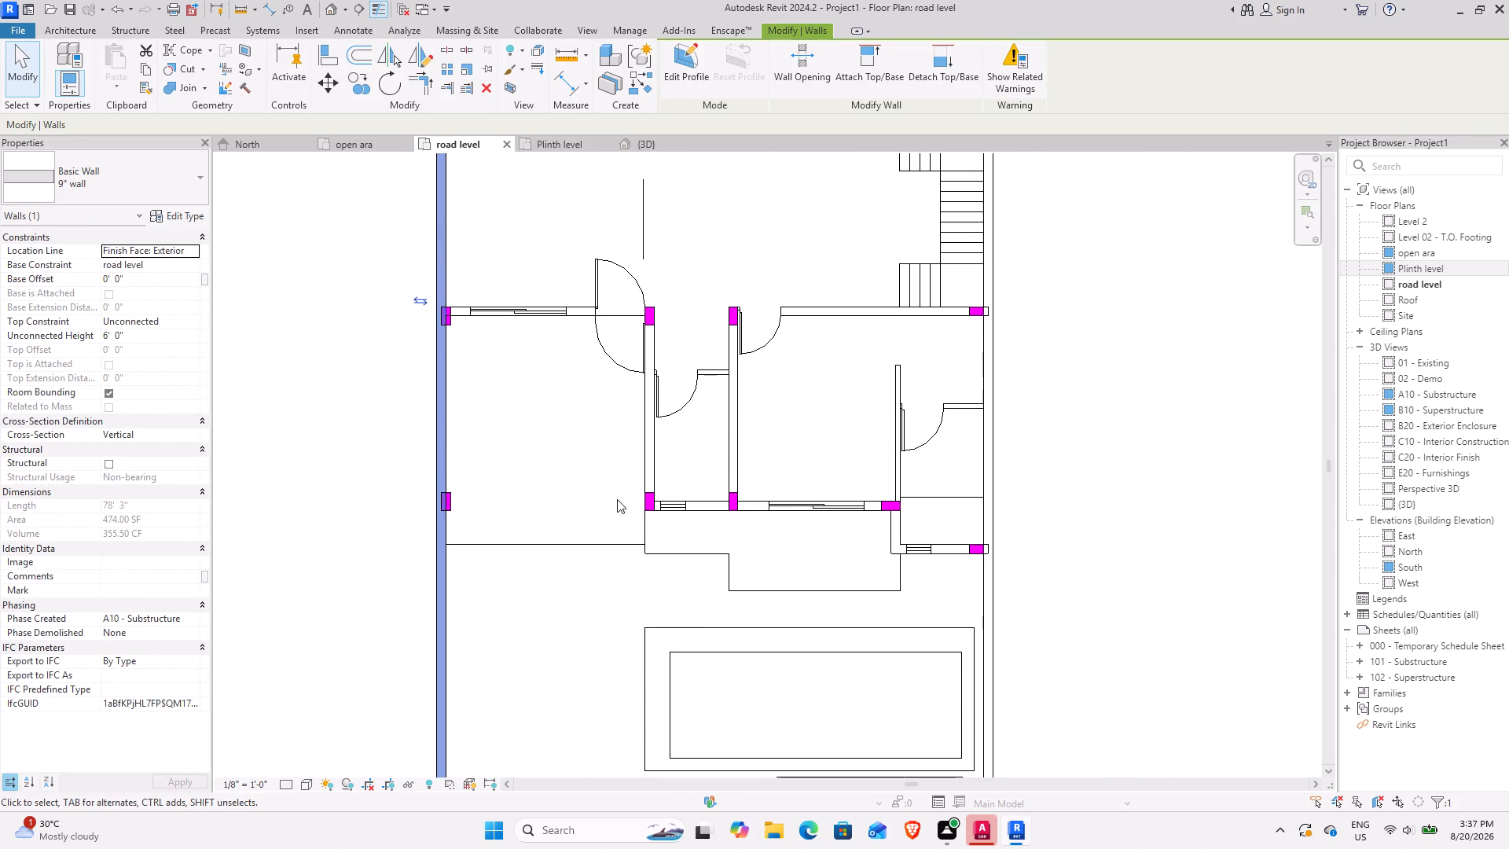
{"action": "scroll", "coordinate": [567, 570], "scroll_direction": "up", "scroll_amount": 2}
{"action": "middle_click_drag", "start_coordinate": [565, 542], "coordinate": [577, 458]}
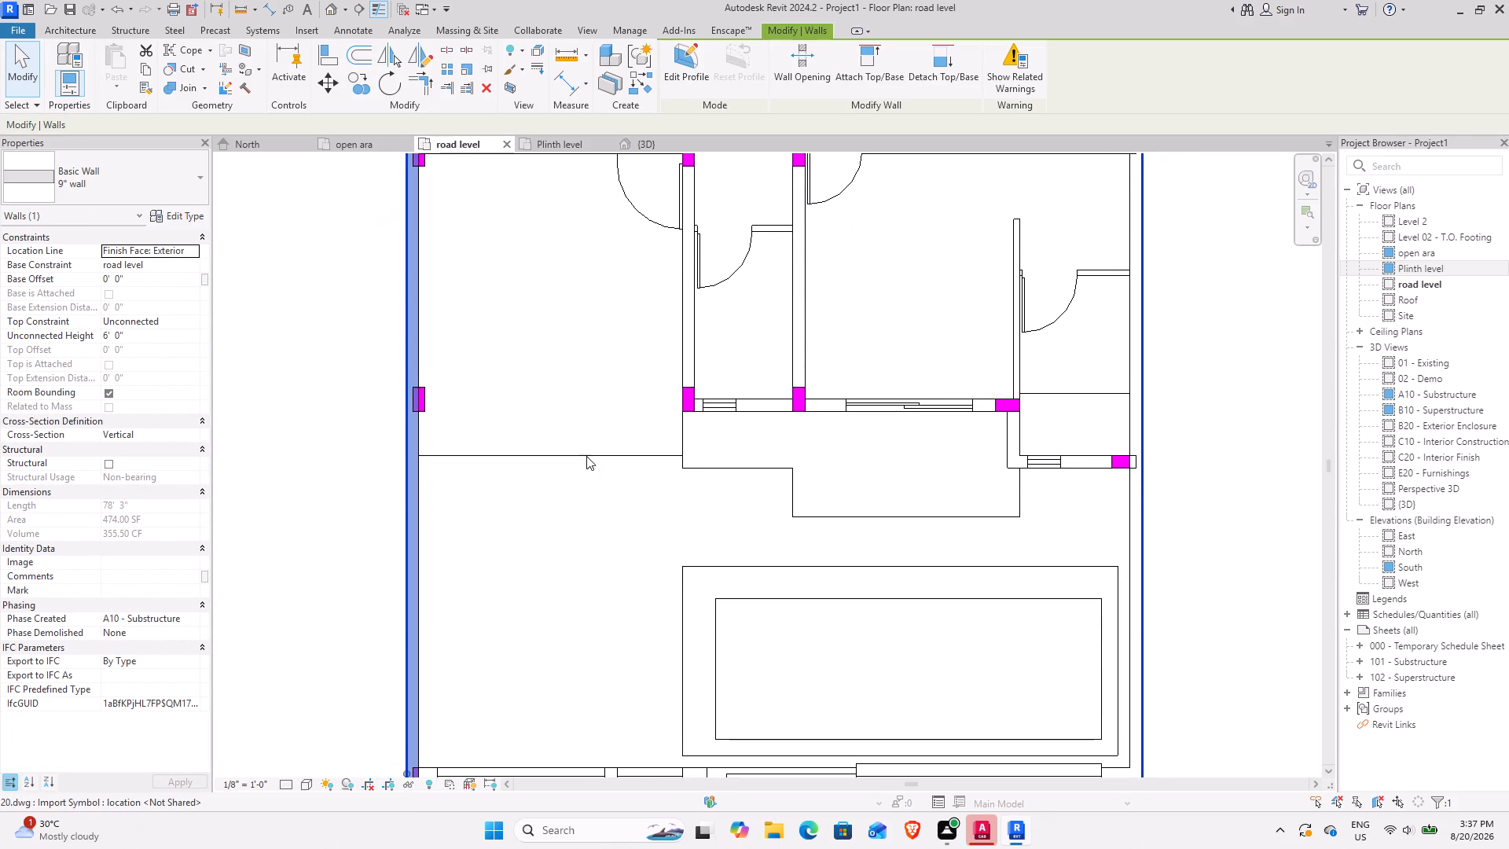
Draw a straight model line at road level from the front step outline's corner across to the west boundary wall's outer face.
{"action": "key", "text": "Escape"}
{"action": "type", "text": "ki"}
{"action": "type", "text": "kn"}
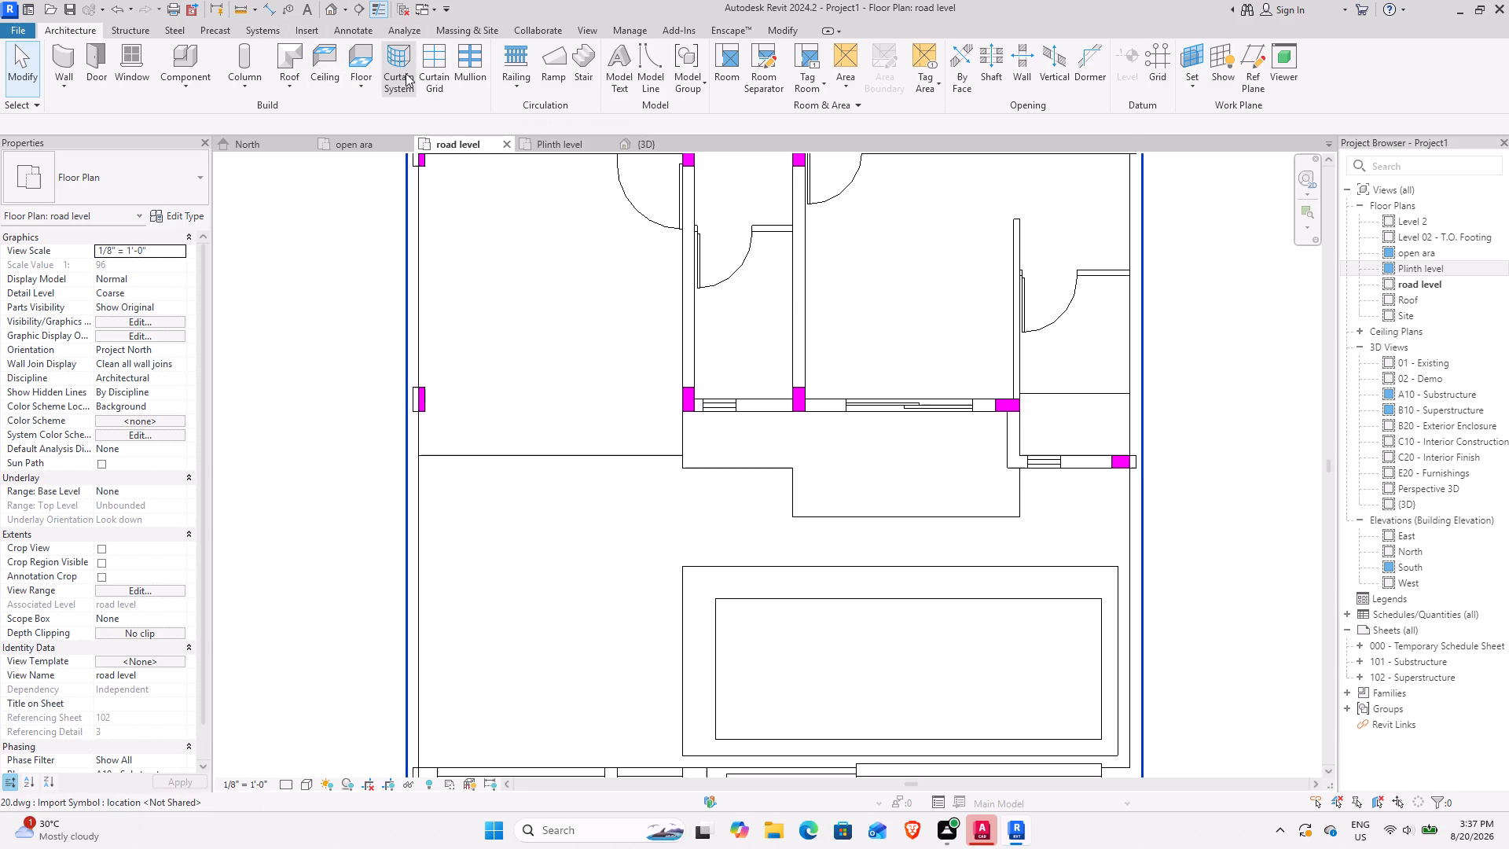
{"action": "type", "text": "li"}
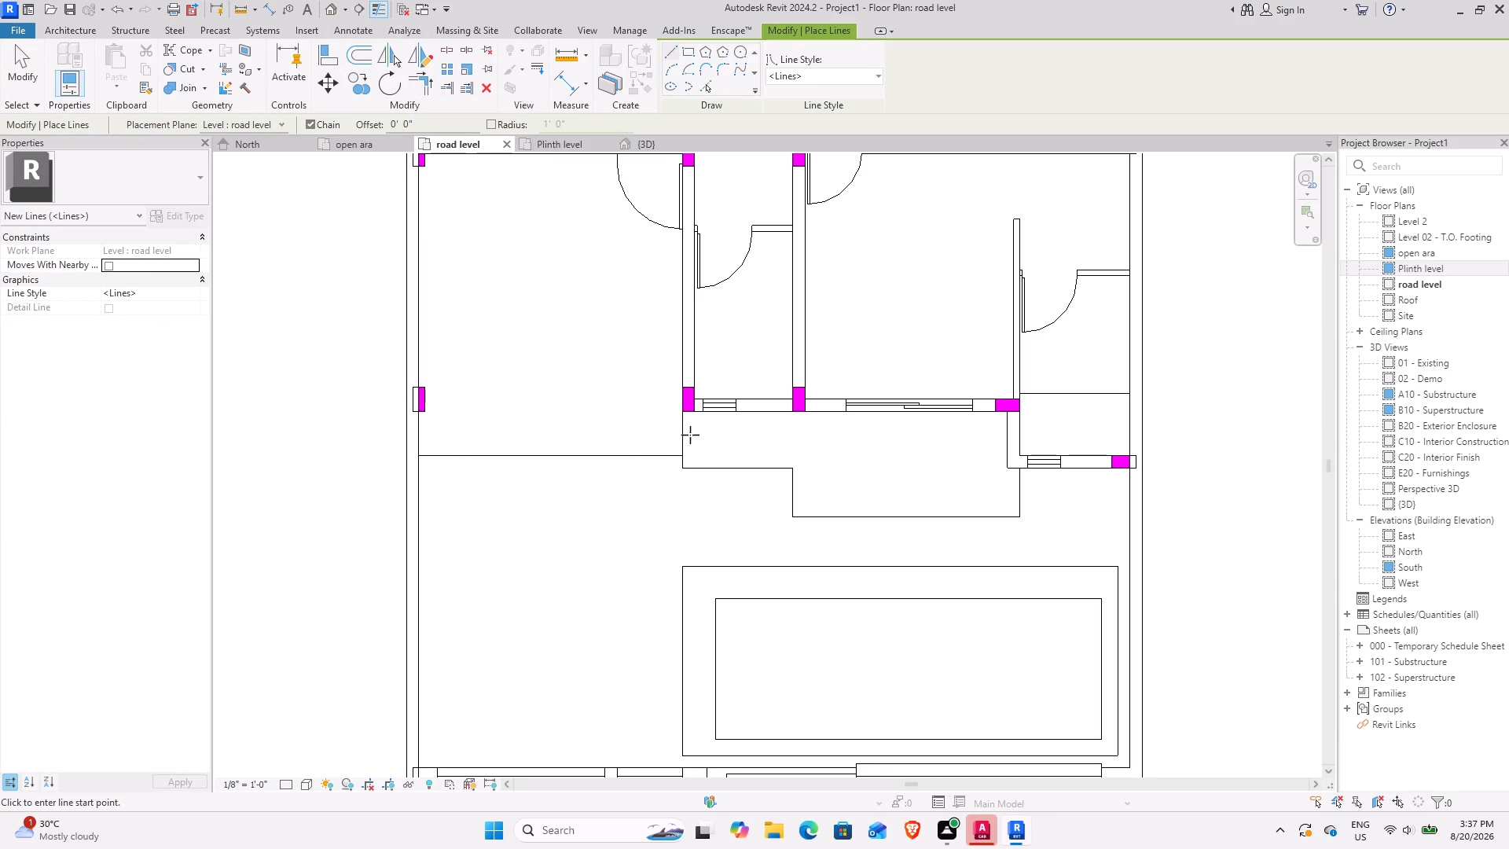
{"action": "left_click", "coordinate": [791, 512]}
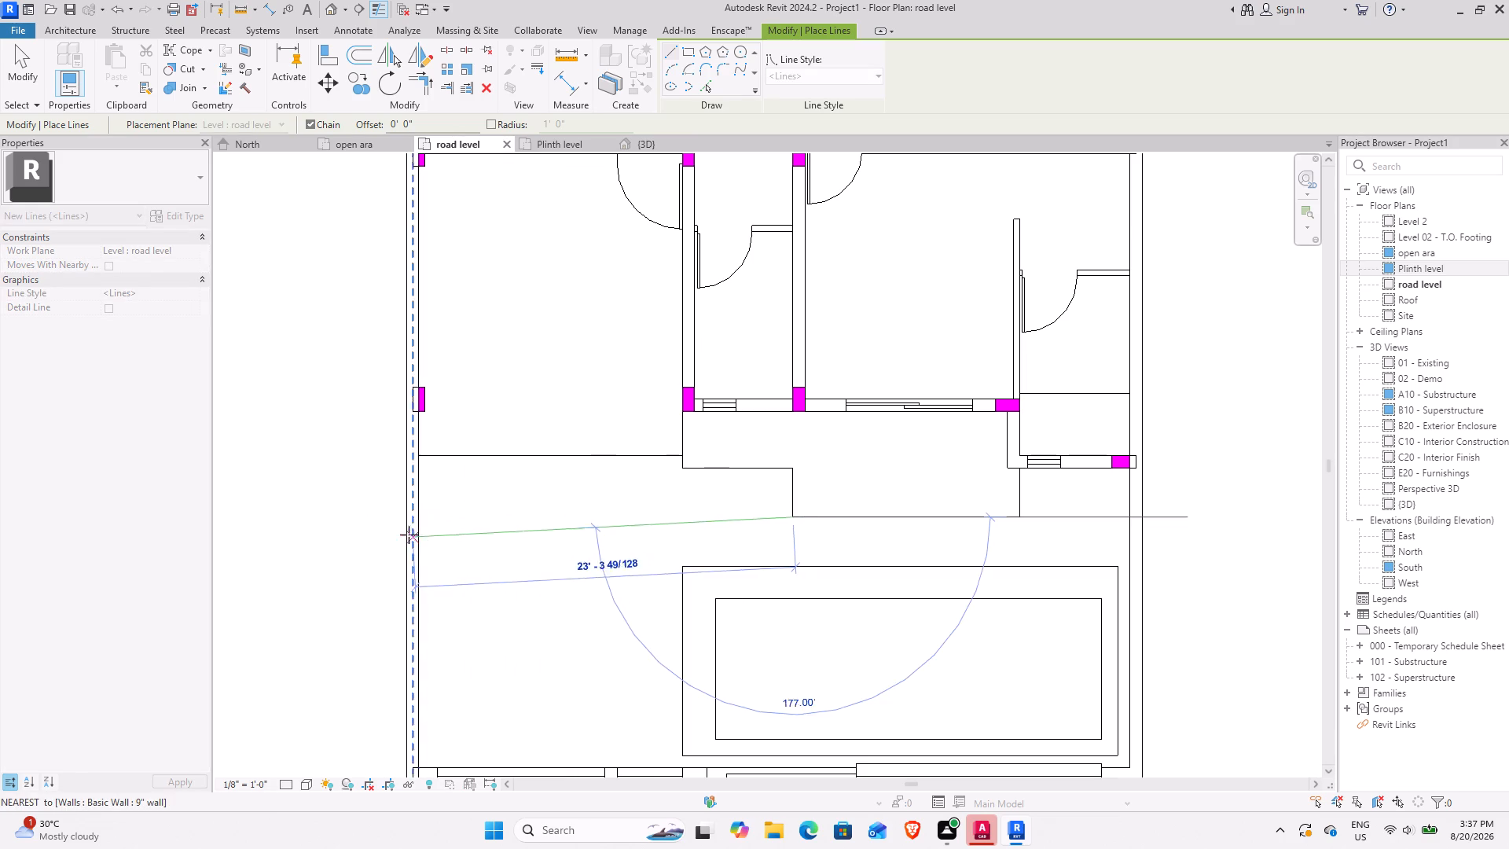
{"action": "left_click", "coordinate": [406, 517]}
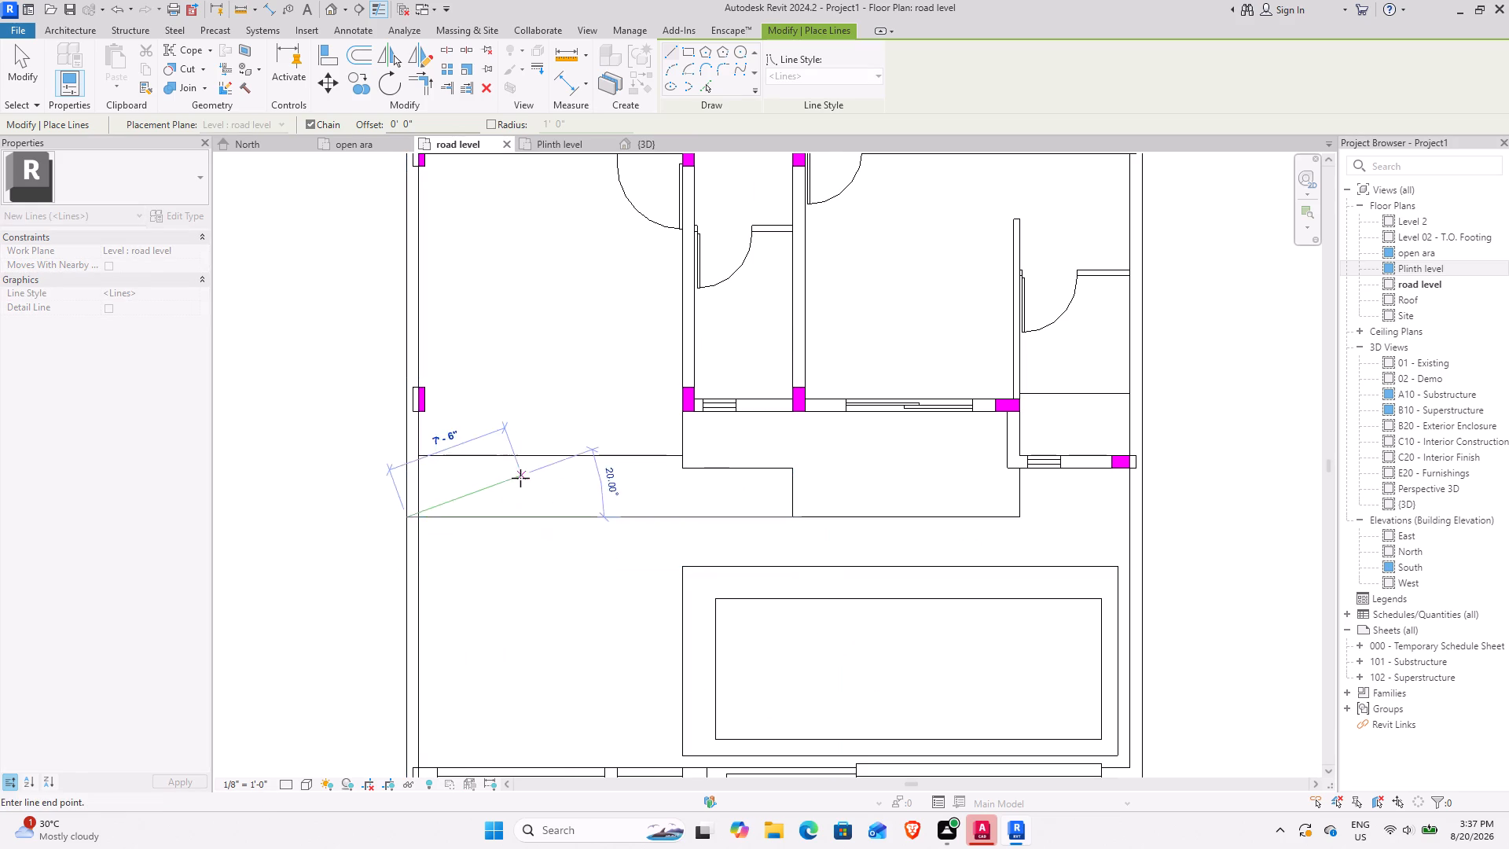
{"action": "scroll", "coordinate": [520, 478], "scroll_direction": "down", "scroll_amount": 4}
{"action": "key", "text": "Escape"}
{"action": "scroll", "coordinate": [437, 467], "scroll_direction": "up", "scroll_amount": 3}
{"action": "key", "text": "Escape"}
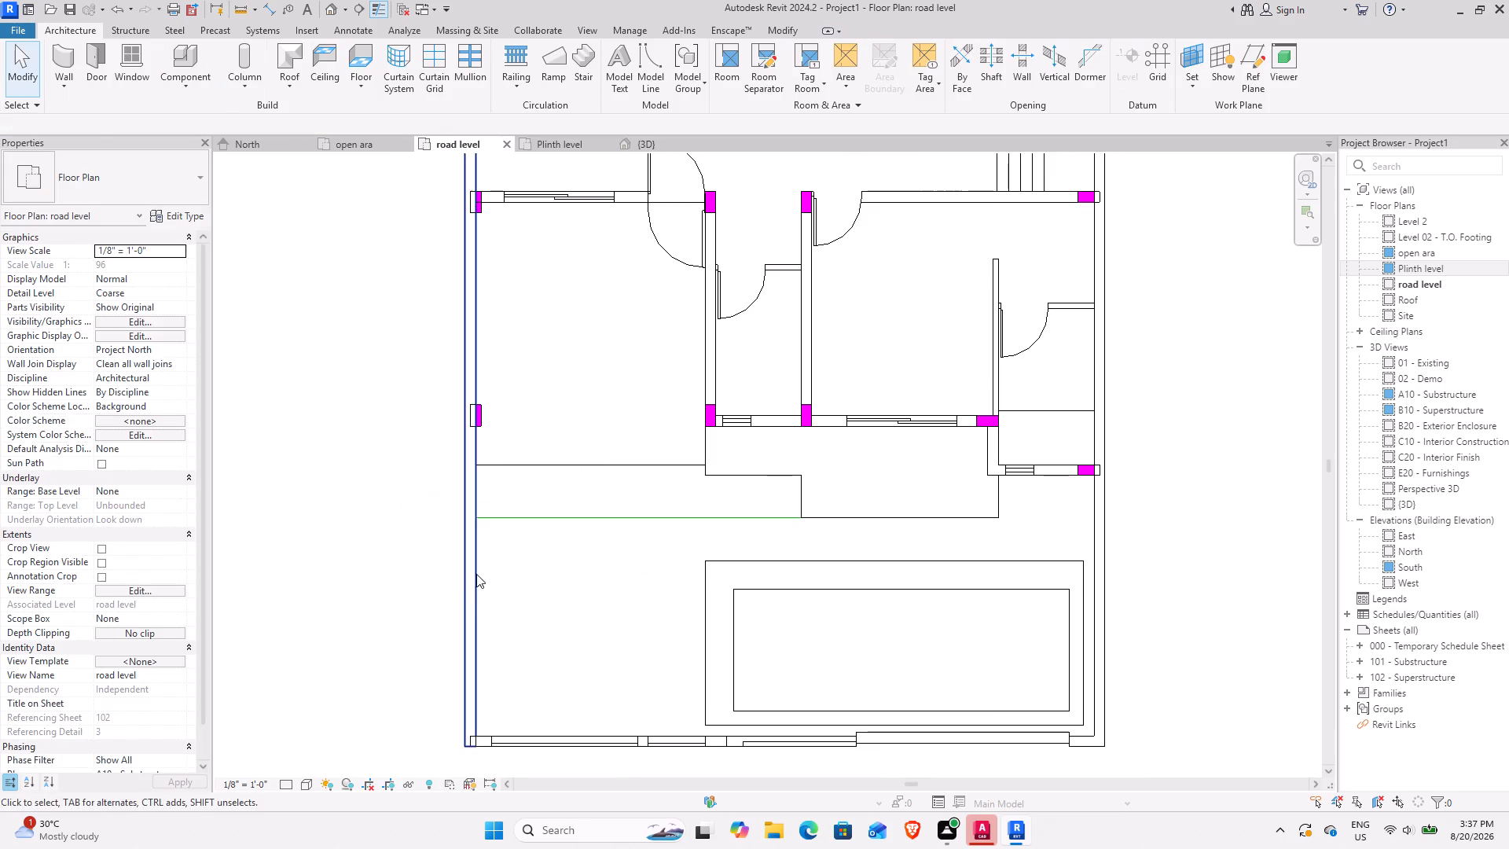
Shorten the road level west boundary wall to 15' 8 1/2" by bringing its rear end forward to the new model line.
{"action": "left_click", "coordinate": [475, 578]}
{"action": "middle_click_drag", "start_coordinate": [498, 417], "coordinate": [510, 617]}
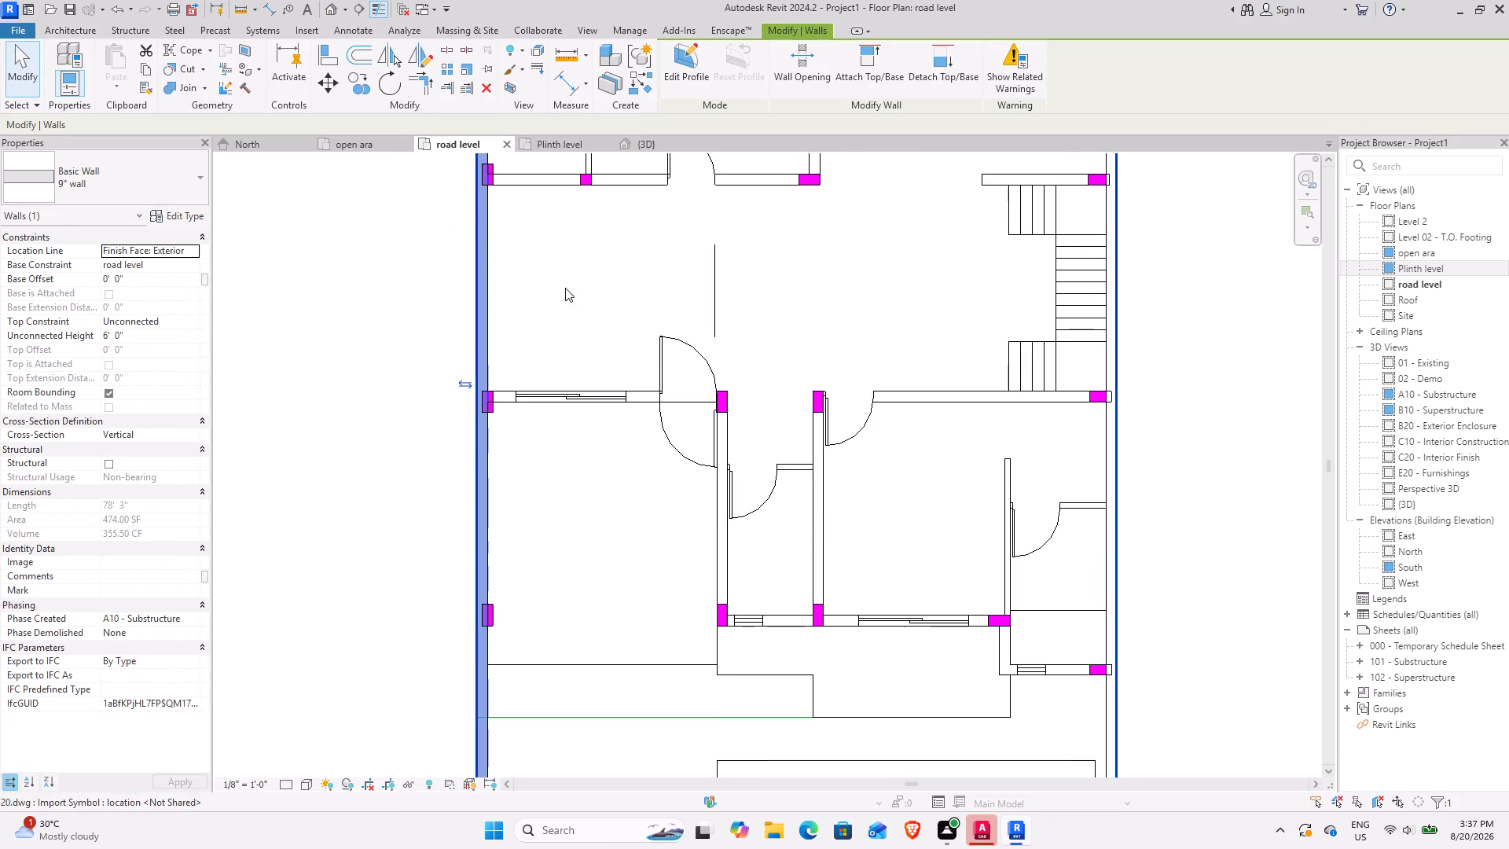
{"action": "middle_click_drag", "start_coordinate": [565, 296], "coordinate": [578, 693]}
{"action": "left_click_drag", "start_coordinate": [488, 225], "coordinate": [476, 475]}
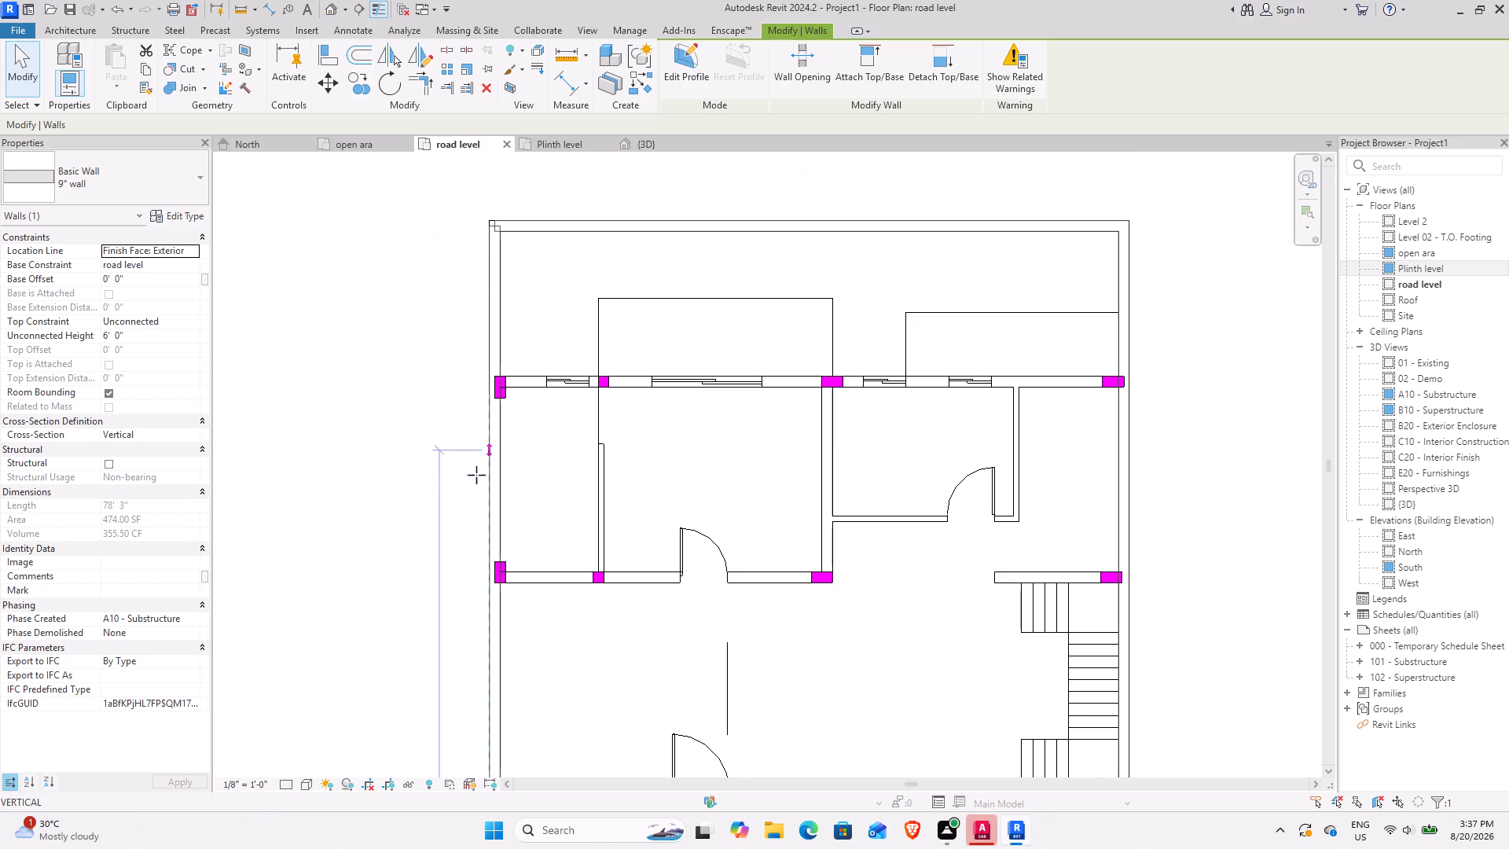
{"action": "left_click_drag", "start_coordinate": [476, 475], "coordinate": [483, 654]}
{"action": "middle_click_drag", "start_coordinate": [477, 652], "coordinate": [480, 185]}
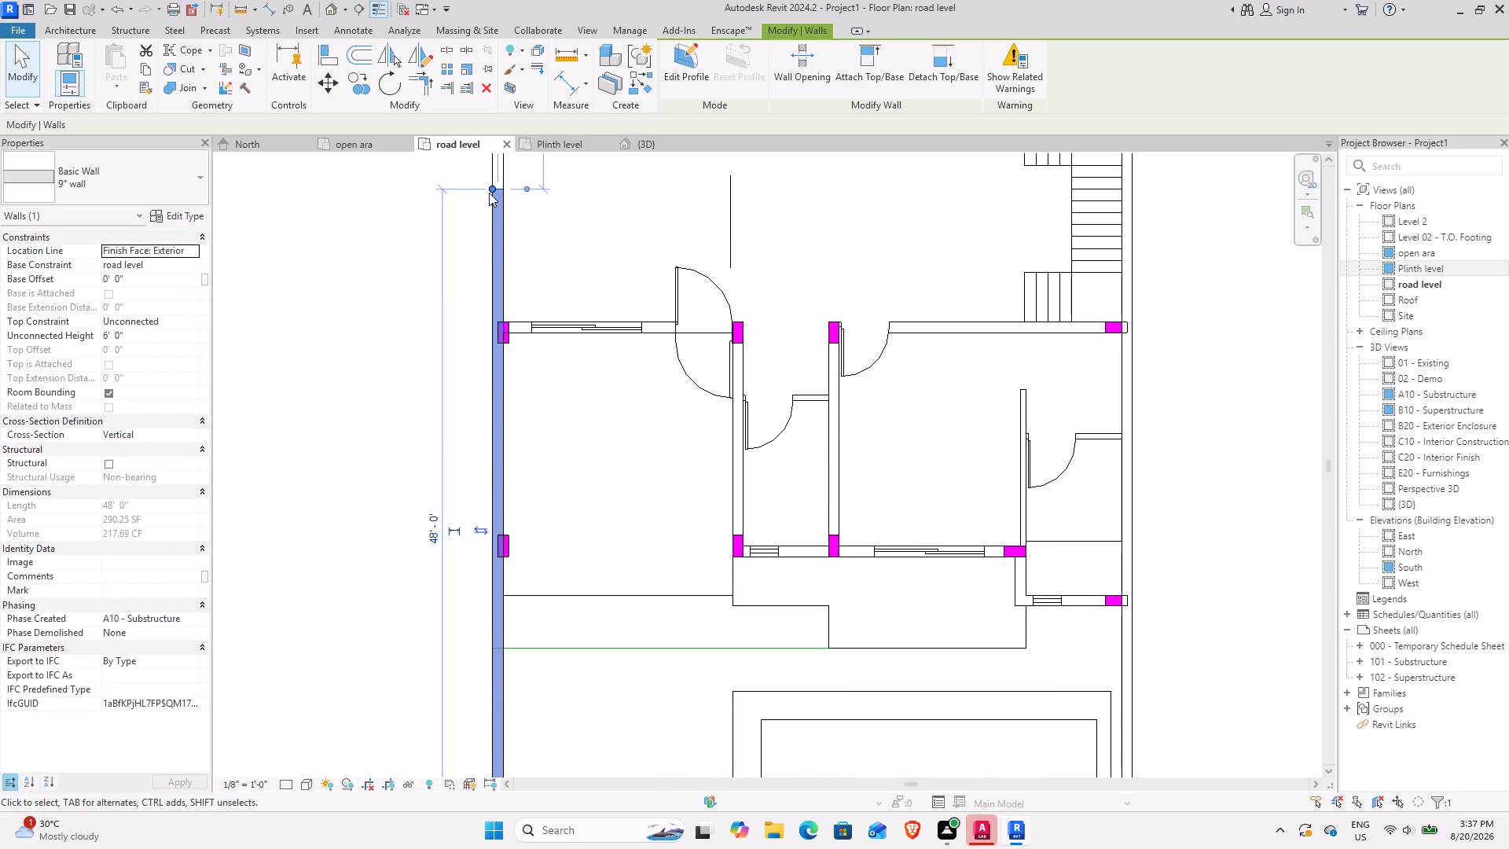
{"action": "left_click_drag", "start_coordinate": [490, 187], "coordinate": [501, 656]}
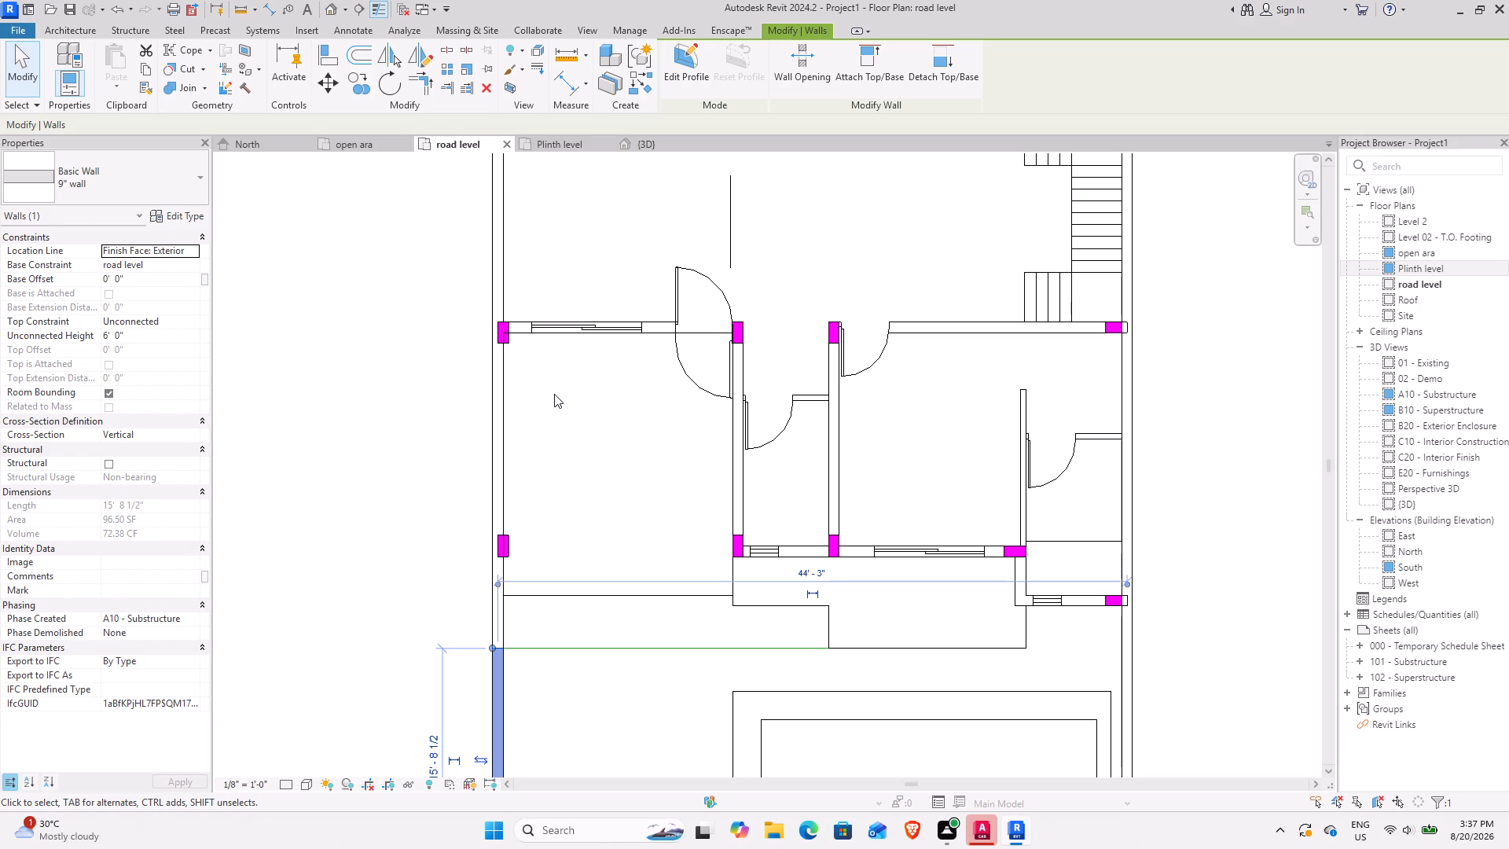
{"action": "key", "text": "Escape"}
Draw a 9" wall 5' high at road level along the west boundary, from the rear corner forward to the rear column line.
{"action": "middle_click_drag", "start_coordinate": [565, 341], "coordinate": [564, 564]}
{"action": "middle_click_drag", "start_coordinate": [544, 341], "coordinate": [510, 579]}
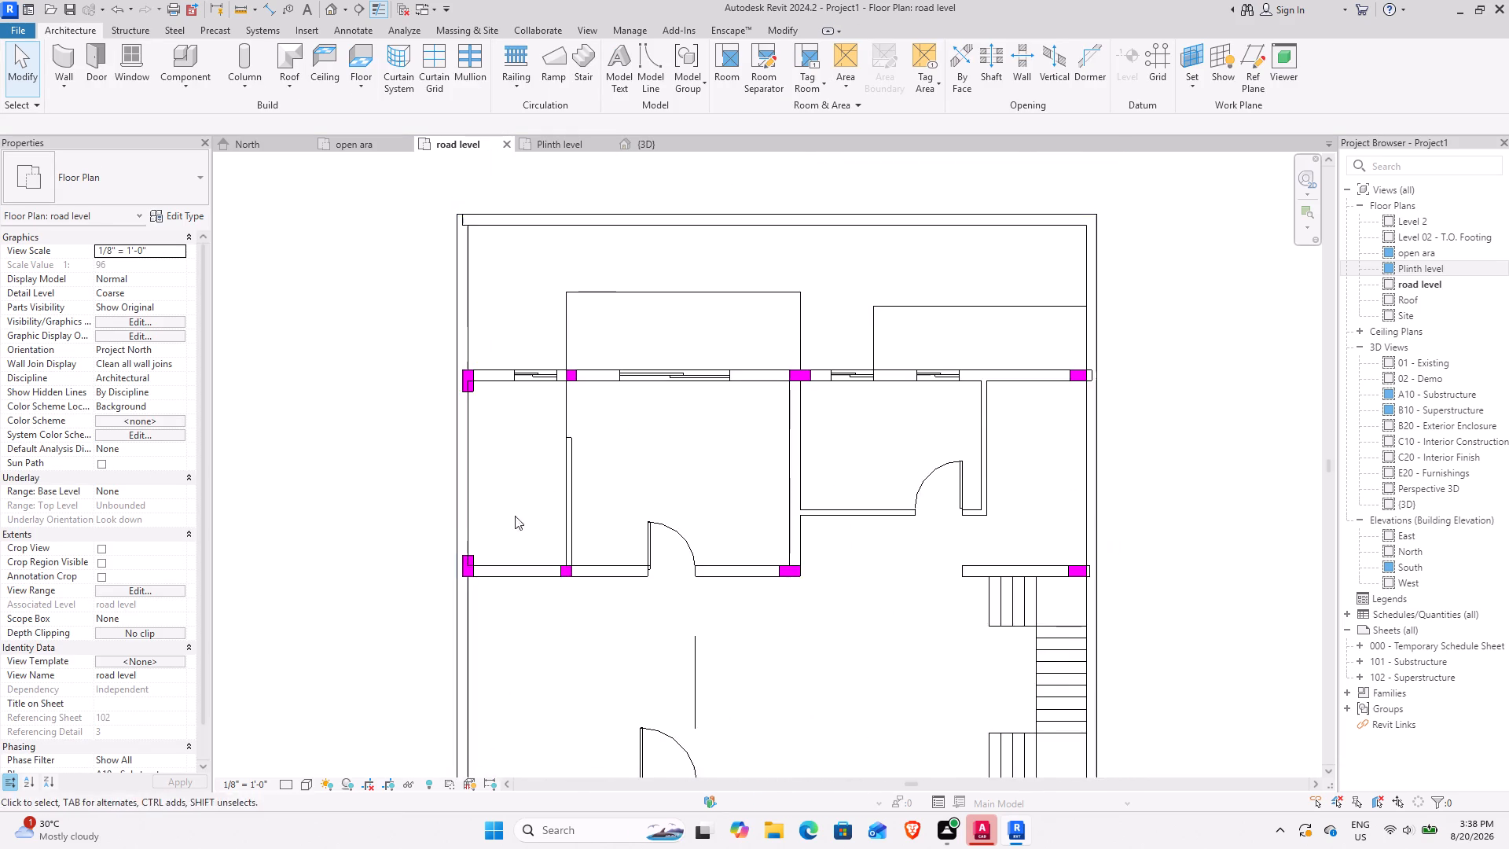
{"action": "middle_click_drag", "start_coordinate": [519, 301], "coordinate": [528, 502]}
{"action": "scroll", "coordinate": [459, 379], "scroll_direction": "up", "scroll_amount": 4}
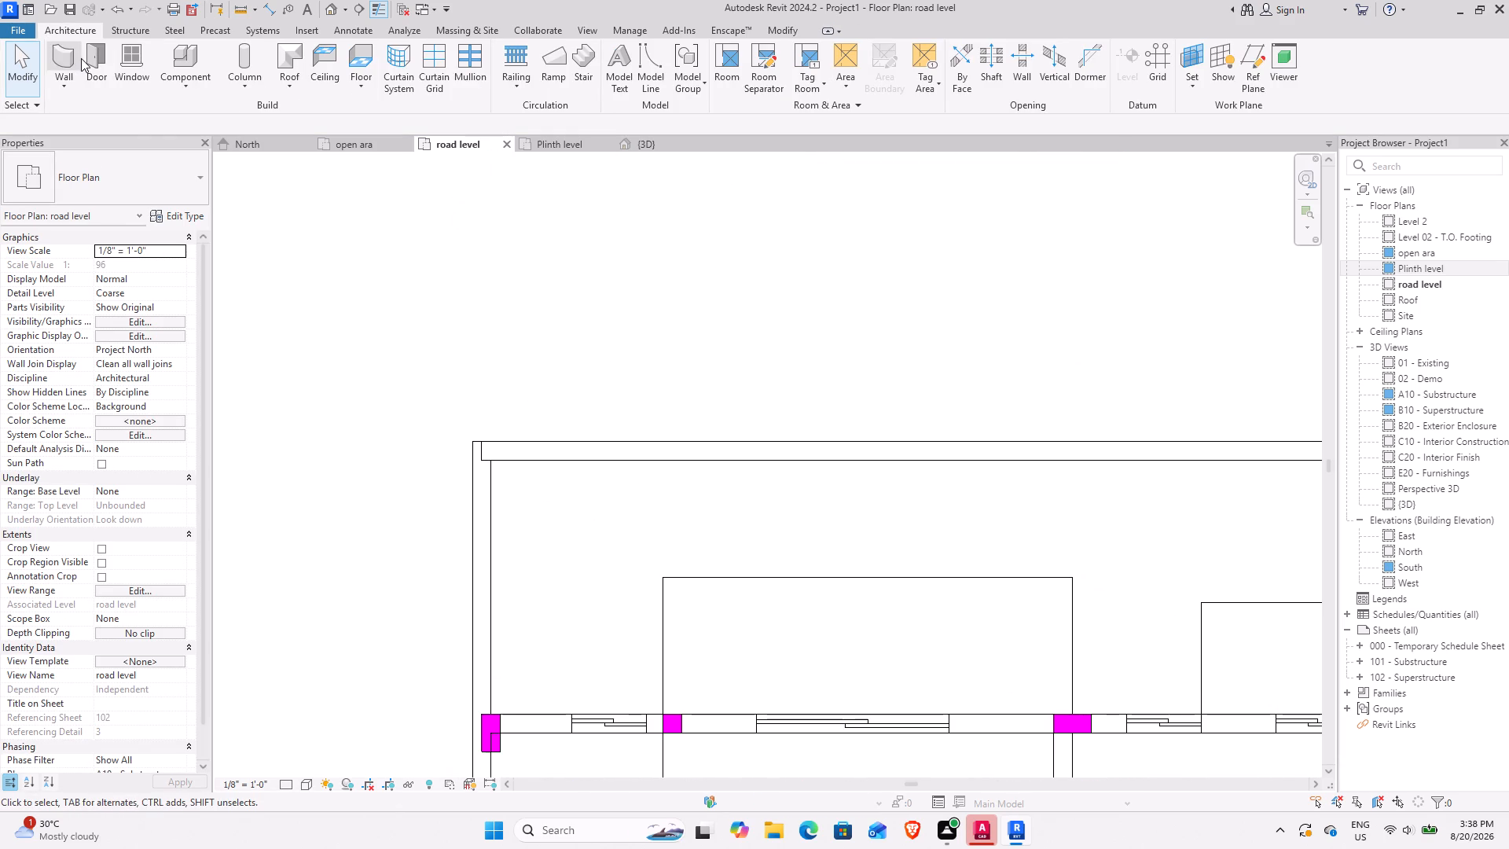
{"action": "left_click", "coordinate": [81, 58]}
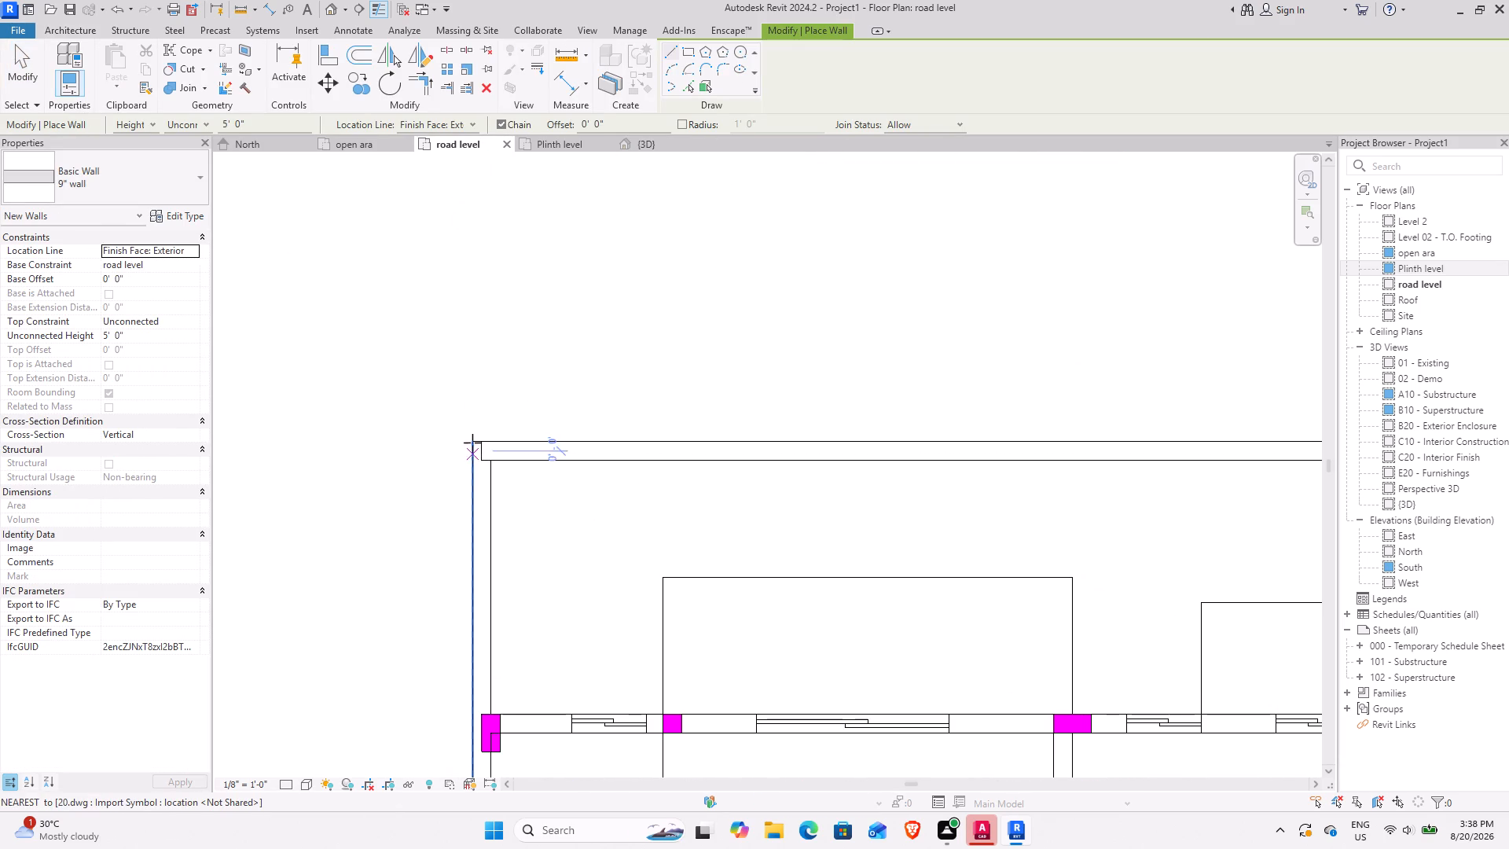
{"action": "left_click_drag", "start_coordinate": [472, 437], "coordinate": [472, 444]}
{"action": "key", "text": "space"}
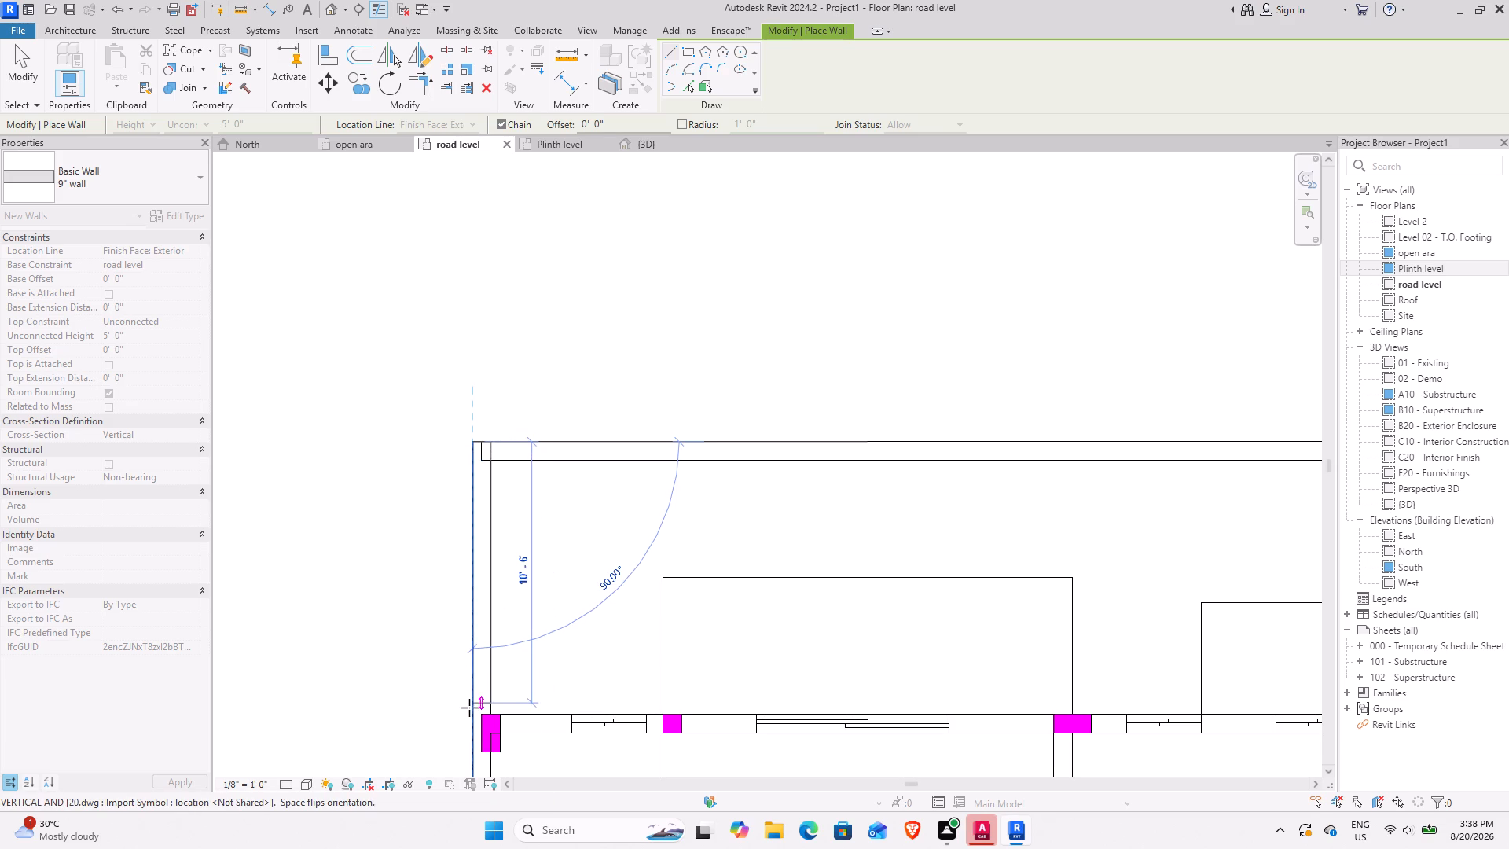
{"action": "left_click", "coordinate": [471, 719]}
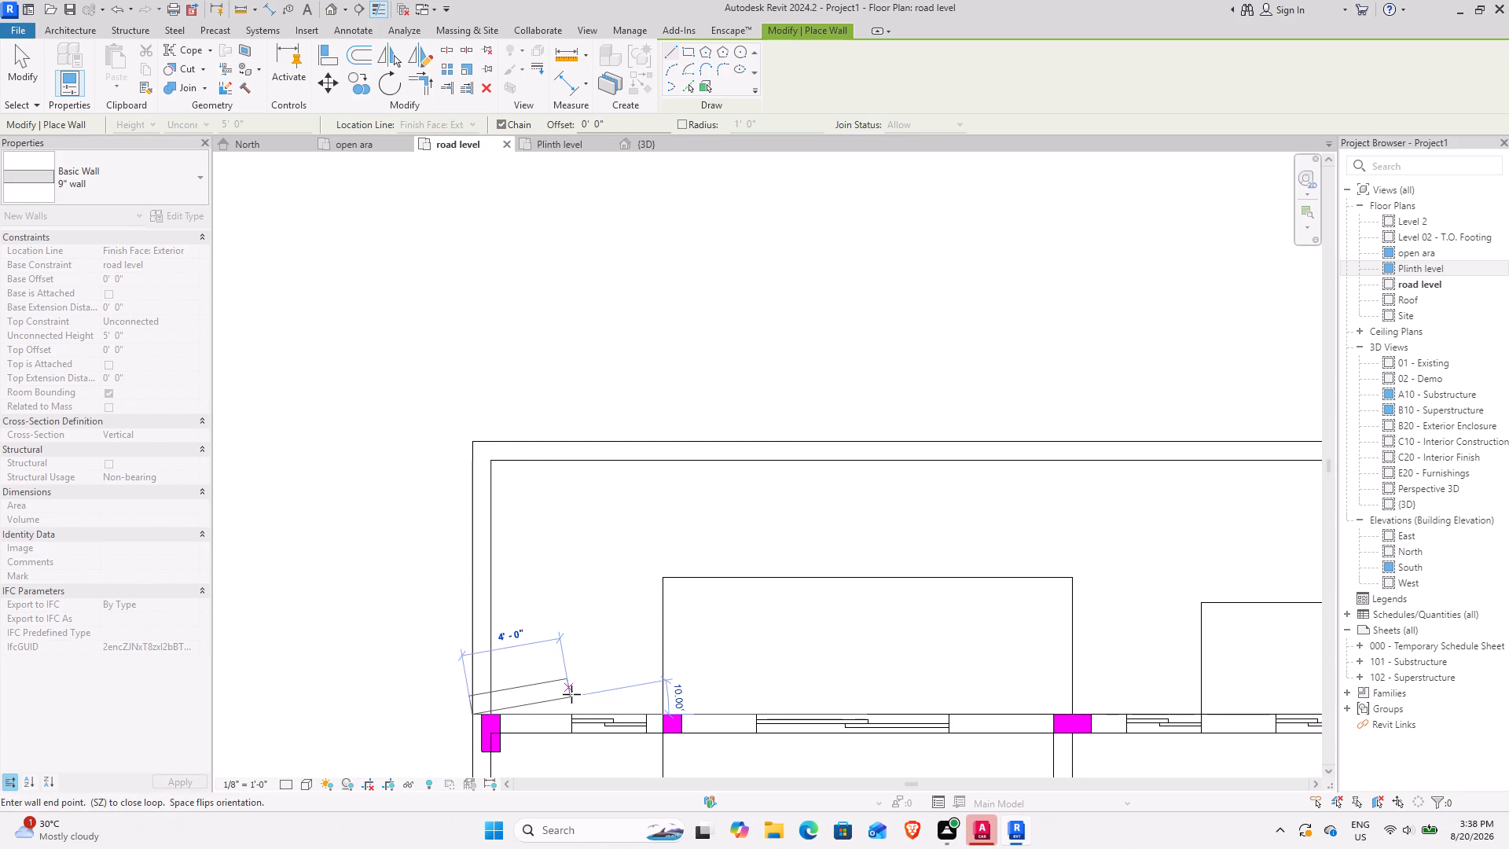
{"action": "key", "text": "Escape"}
{"action": "scroll", "coordinate": [444, 384], "scroll_direction": "down", "scroll_amount": 3}
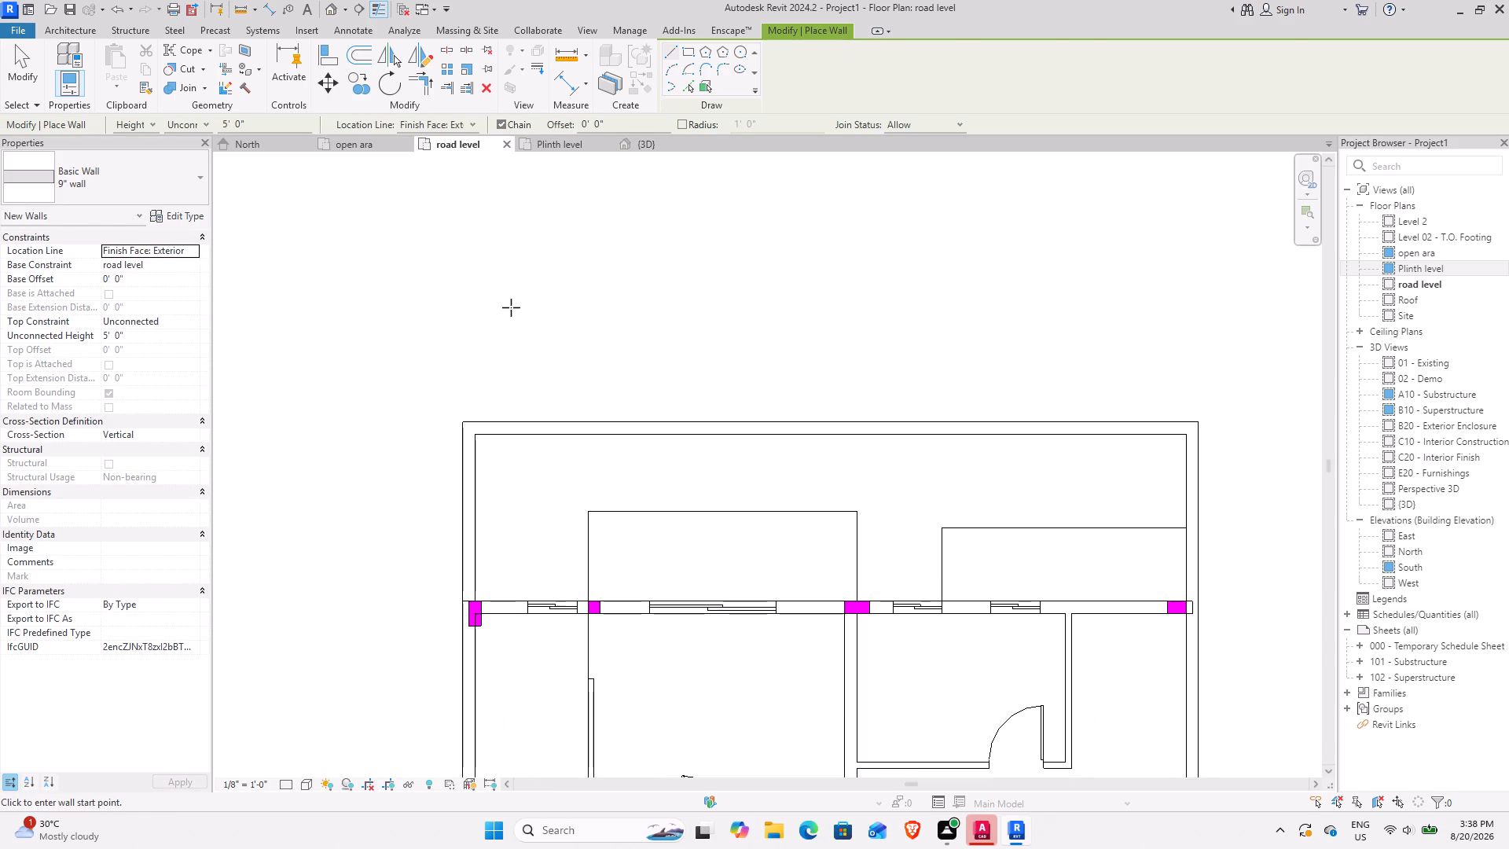
{"action": "key", "text": "Escape"}
Examine the Plinth level wall and the shortened west boundary walls from several sides in the 3D view.
{"action": "left_click", "coordinate": [647, 147]}
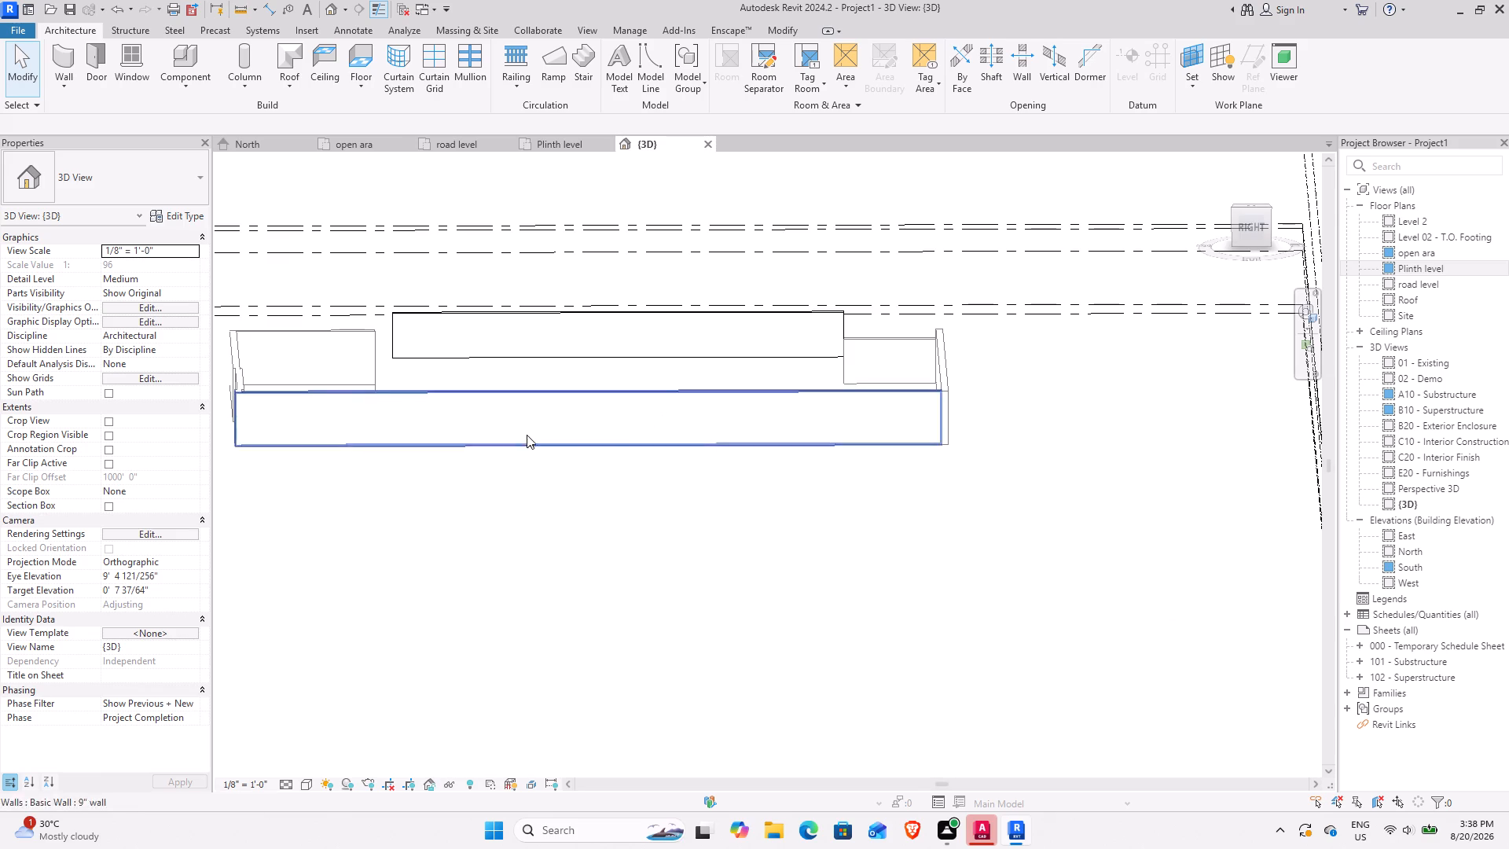
{"action": "middle_click_drag", "start_coordinate": [495, 452], "coordinate": [748, 469], "text": "shift"}
{"action": "middle_click_drag", "start_coordinate": [608, 469], "coordinate": [865, 476], "text": "shift"}
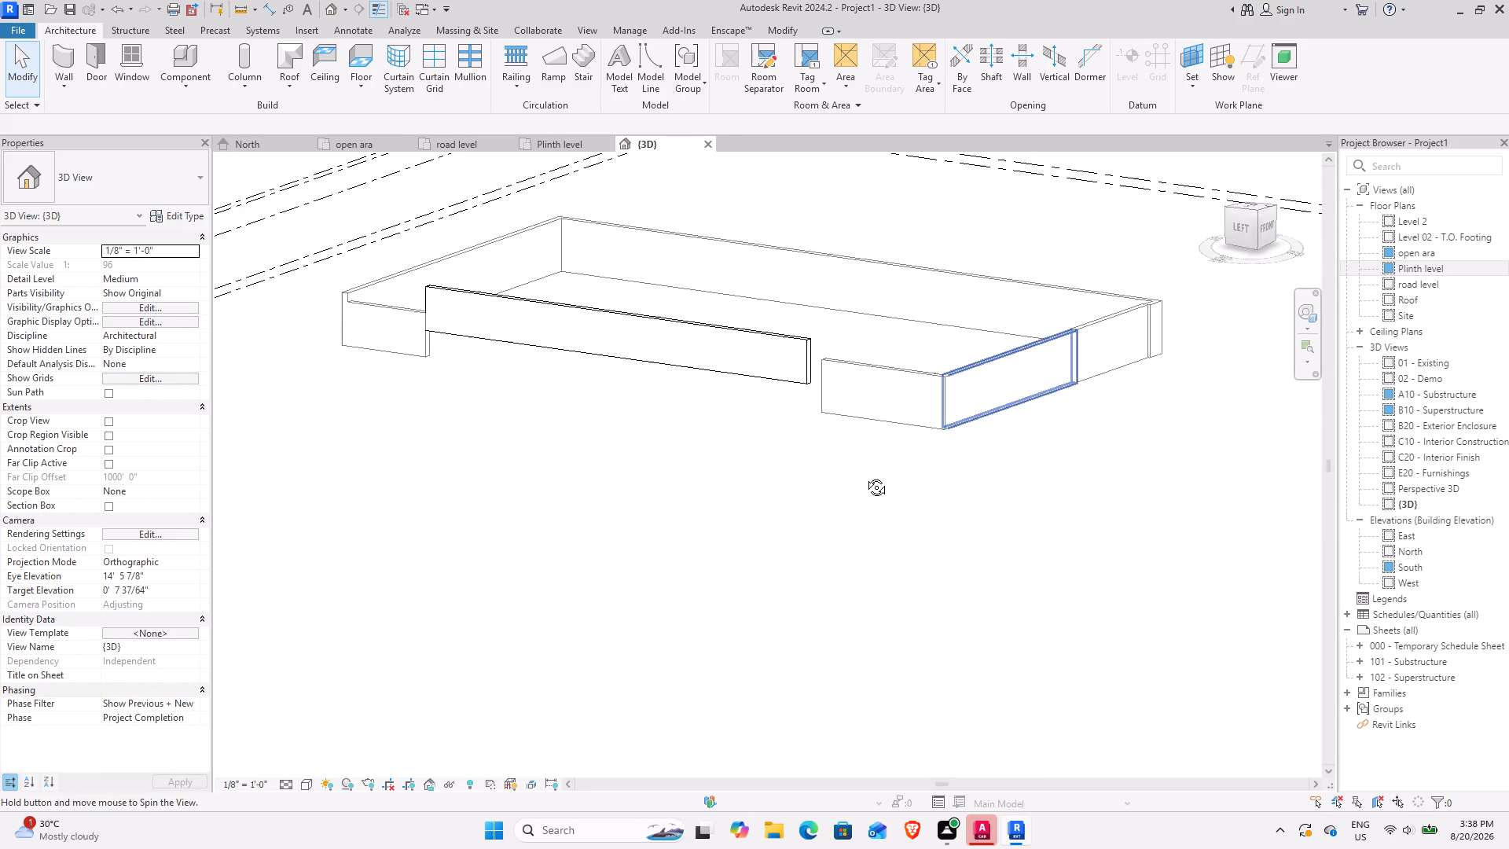
{"action": "middle_click_drag", "start_coordinate": [865, 476], "coordinate": [369, 517], "text": "shift"}
{"action": "middle_click_drag", "start_coordinate": [622, 520], "coordinate": [565, 542], "text": "shift"}
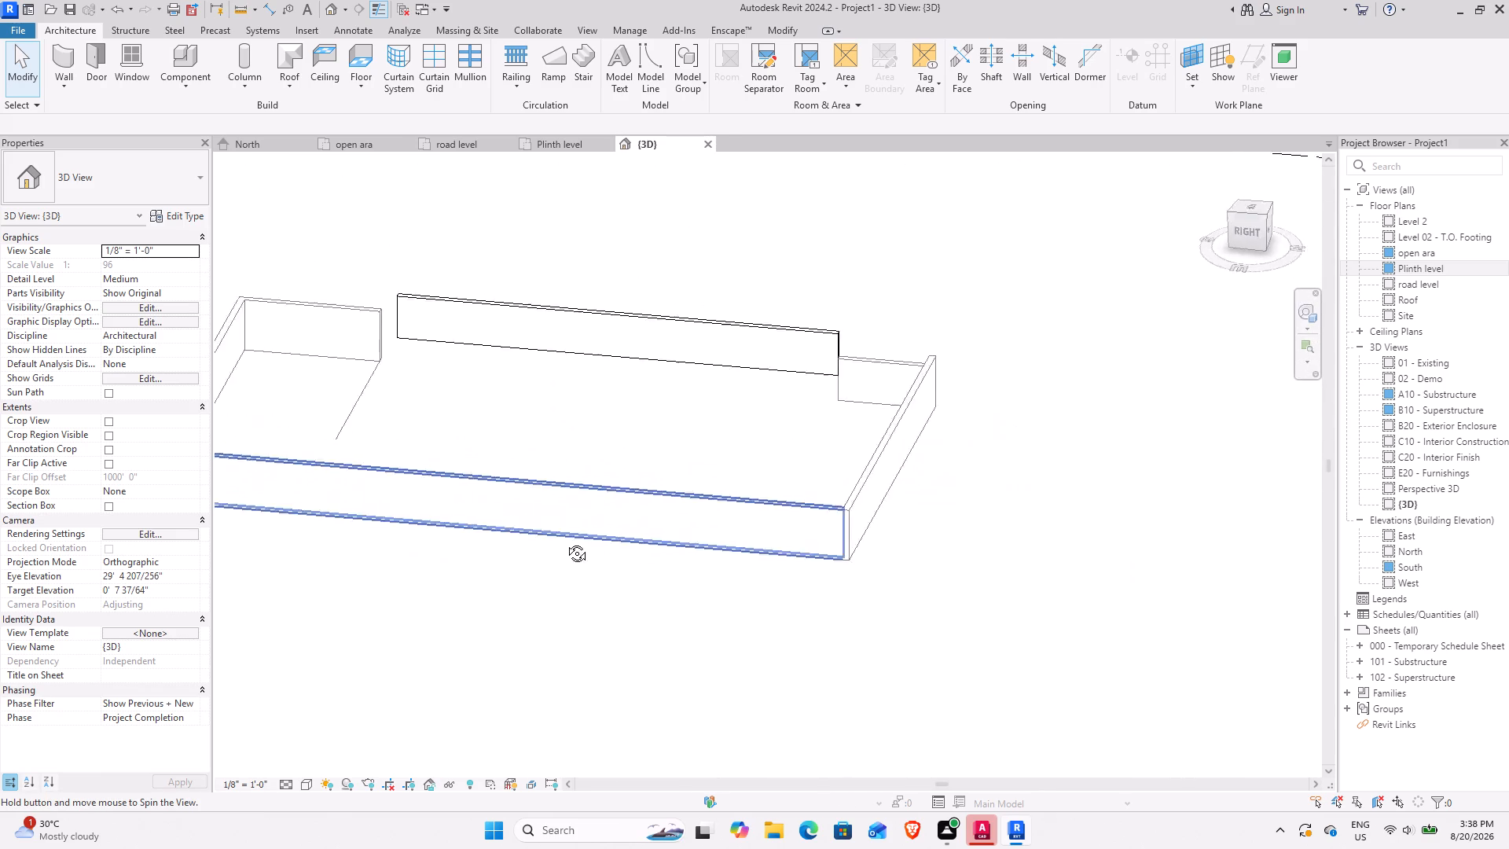
{"action": "middle_click_drag", "start_coordinate": [565, 542], "coordinate": [638, 578], "text": "shift"}
{"action": "middle_click_drag", "start_coordinate": [494, 543], "coordinate": [630, 570], "text": "shift"}
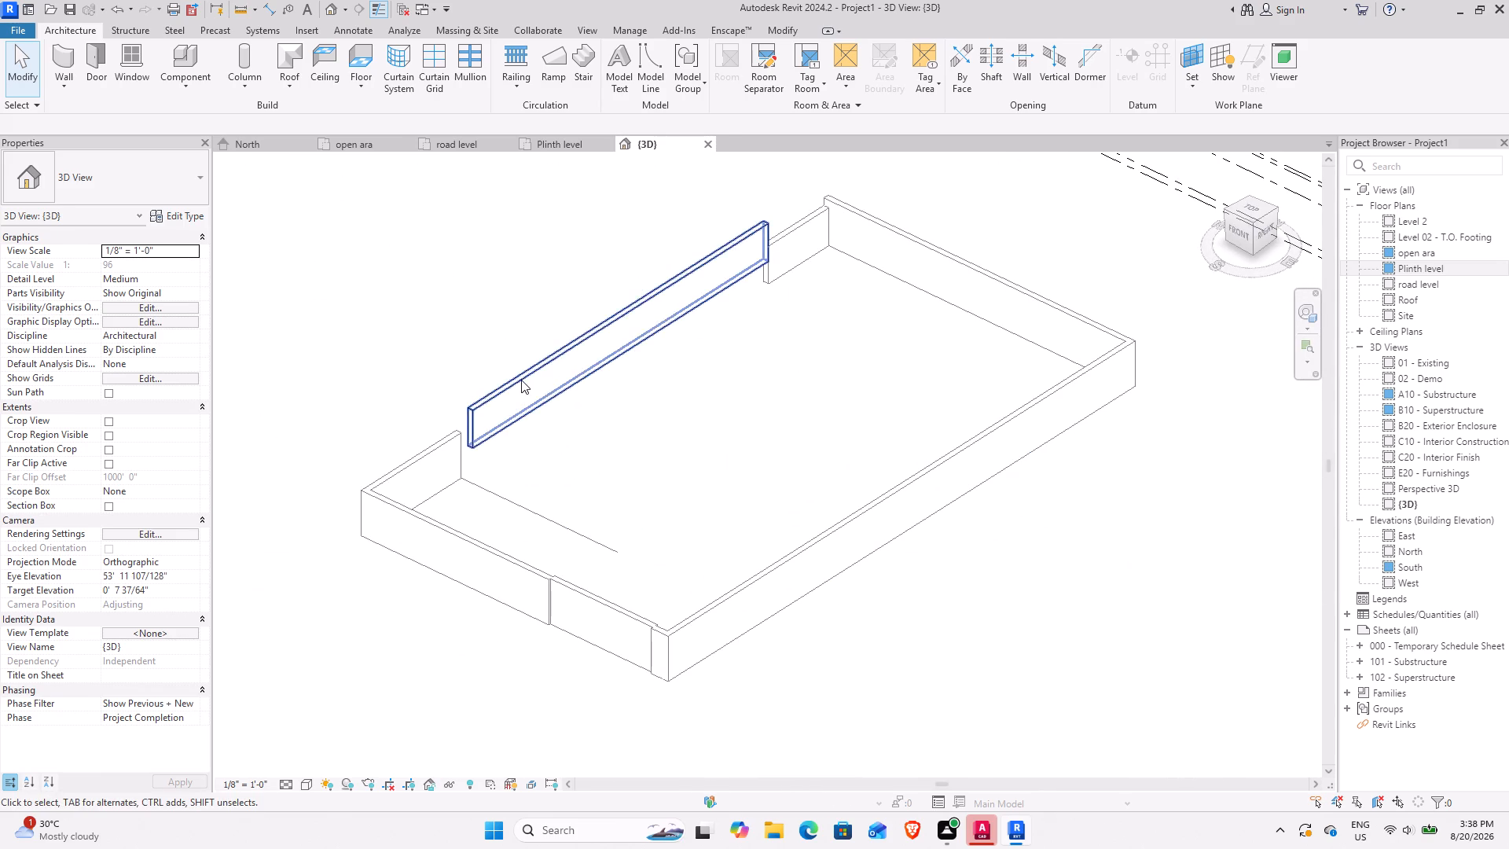
In the Plinth level plan, extend the west wall's front end to the shortened boundary wall, making it 51' 11 1/2" long.
{"action": "left_click", "coordinate": [521, 380]}
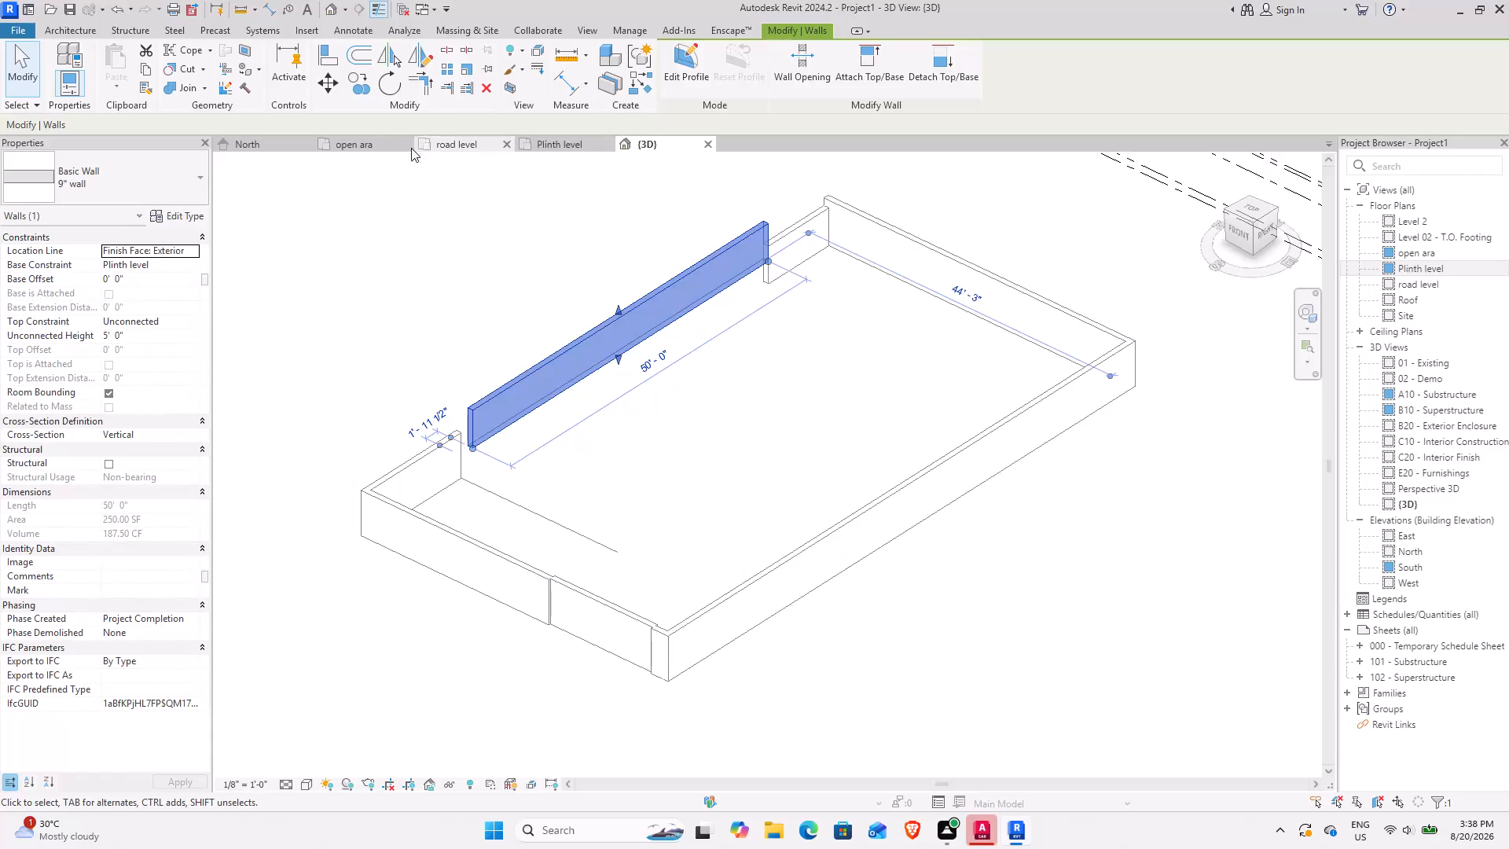
{"action": "left_click", "coordinate": [553, 144]}
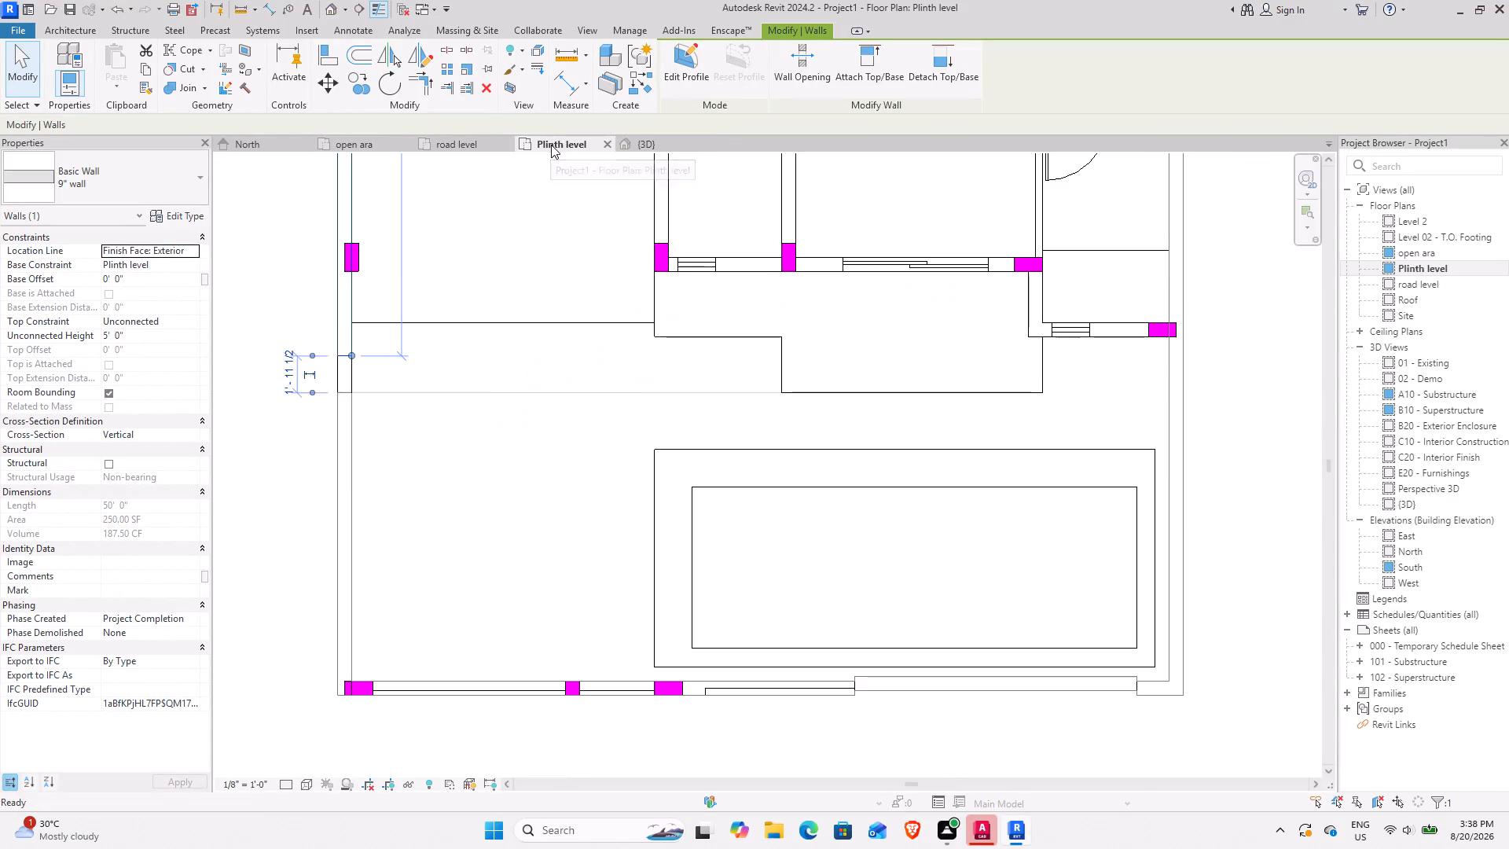
{"action": "middle_click_drag", "start_coordinate": [365, 421], "coordinate": [463, 566]}
{"action": "scroll", "coordinate": [428, 520], "scroll_direction": "up", "scroll_amount": 2}
{"action": "scroll", "coordinate": [529, 553], "scroll_direction": "up", "scroll_amount": 1}
{"action": "middle_click_drag", "start_coordinate": [529, 553], "coordinate": [566, 527]}
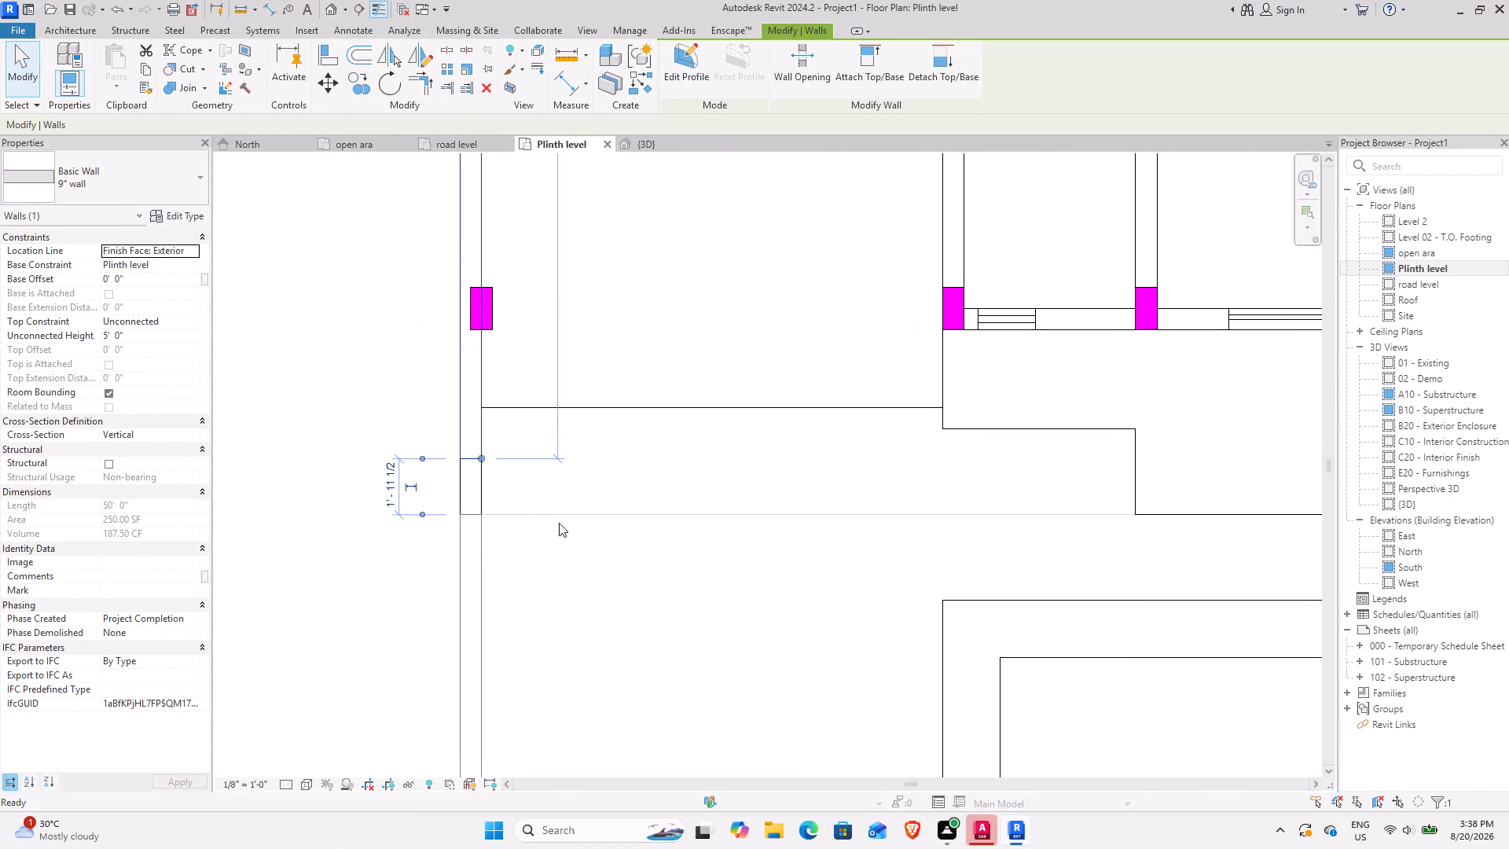
{"action": "left_click_drag", "start_coordinate": [482, 455], "coordinate": [481, 520]}
Set the extended west wall's base constraint to road level.
{"action": "scroll", "coordinate": [611, 454], "scroll_direction": "down", "scroll_amount": 4}
{"action": "middle_click_drag", "start_coordinate": [618, 290], "coordinate": [516, 801]}
{"action": "middle_click_drag", "start_coordinate": [479, 502], "coordinate": [514, 718]}
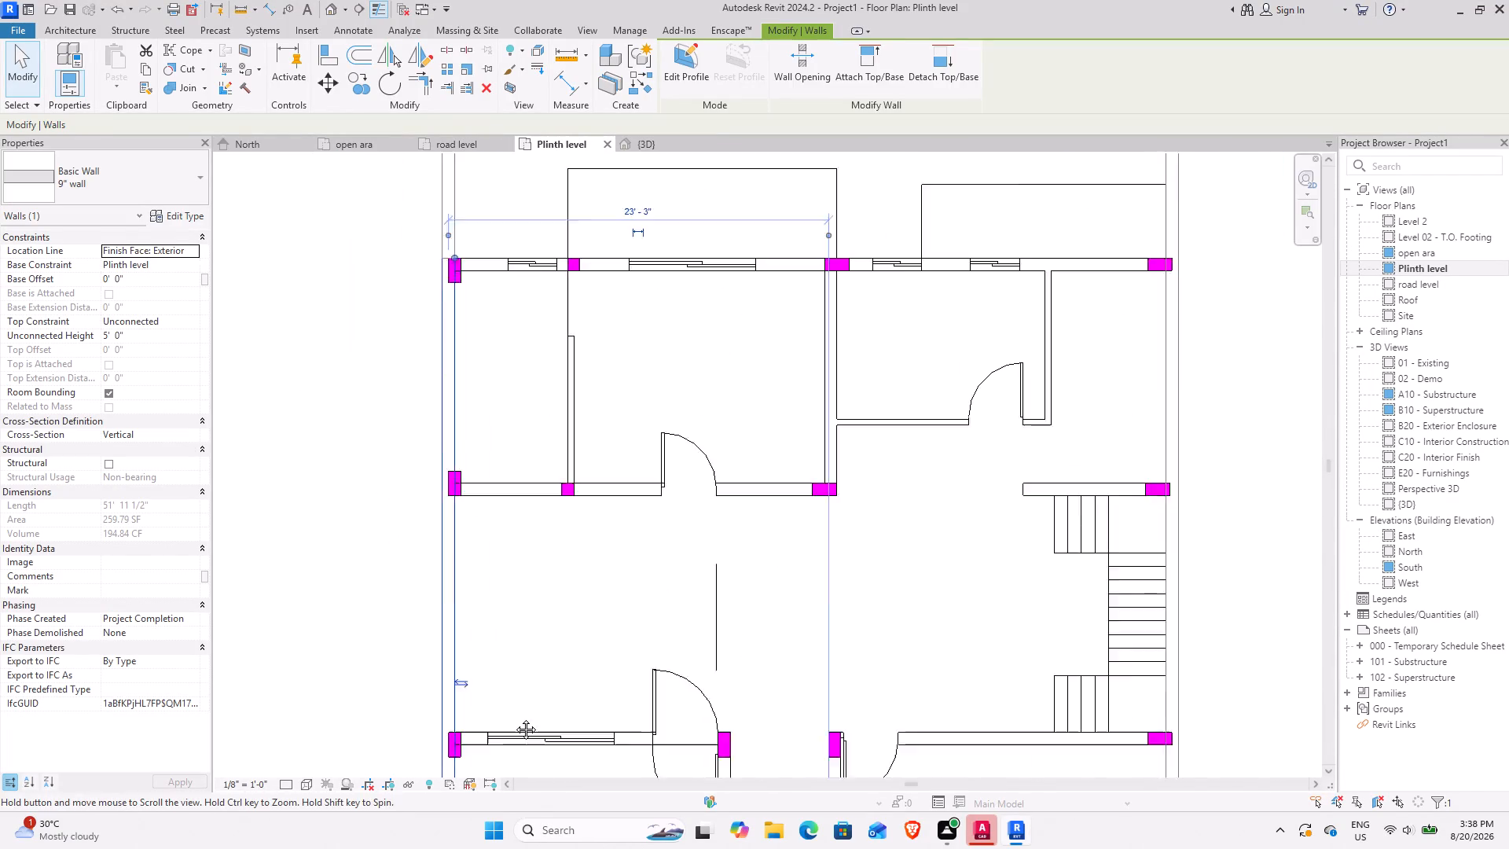
{"action": "middle_click_drag", "start_coordinate": [514, 718], "coordinate": [514, 774]}
{"action": "middle_click_drag", "start_coordinate": [518, 707], "coordinate": [549, 428]}
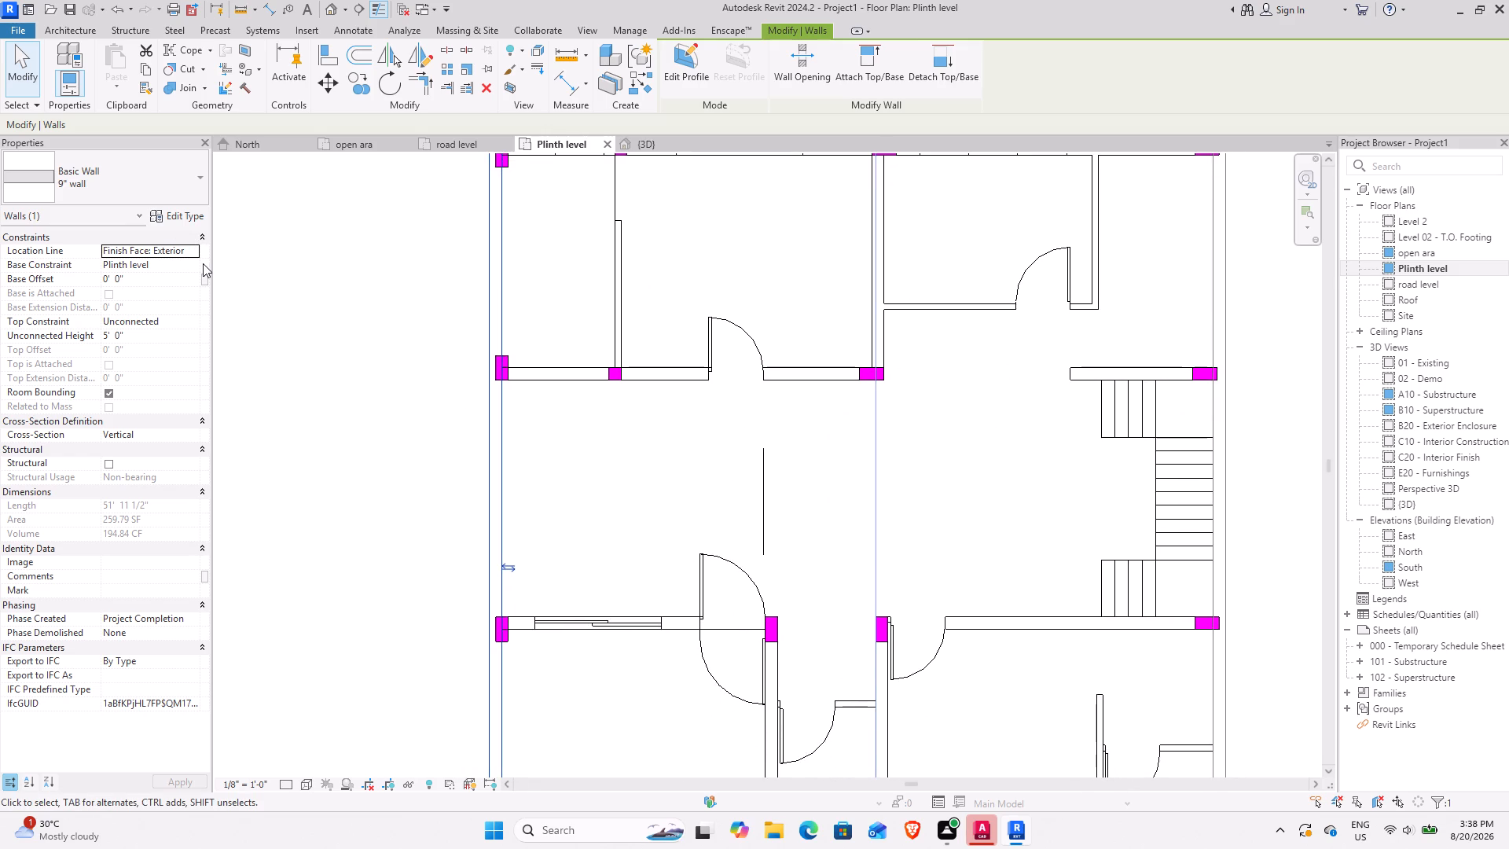
{"action": "key", "text": "Escape"}
{"action": "left_click", "coordinate": [494, 466]}
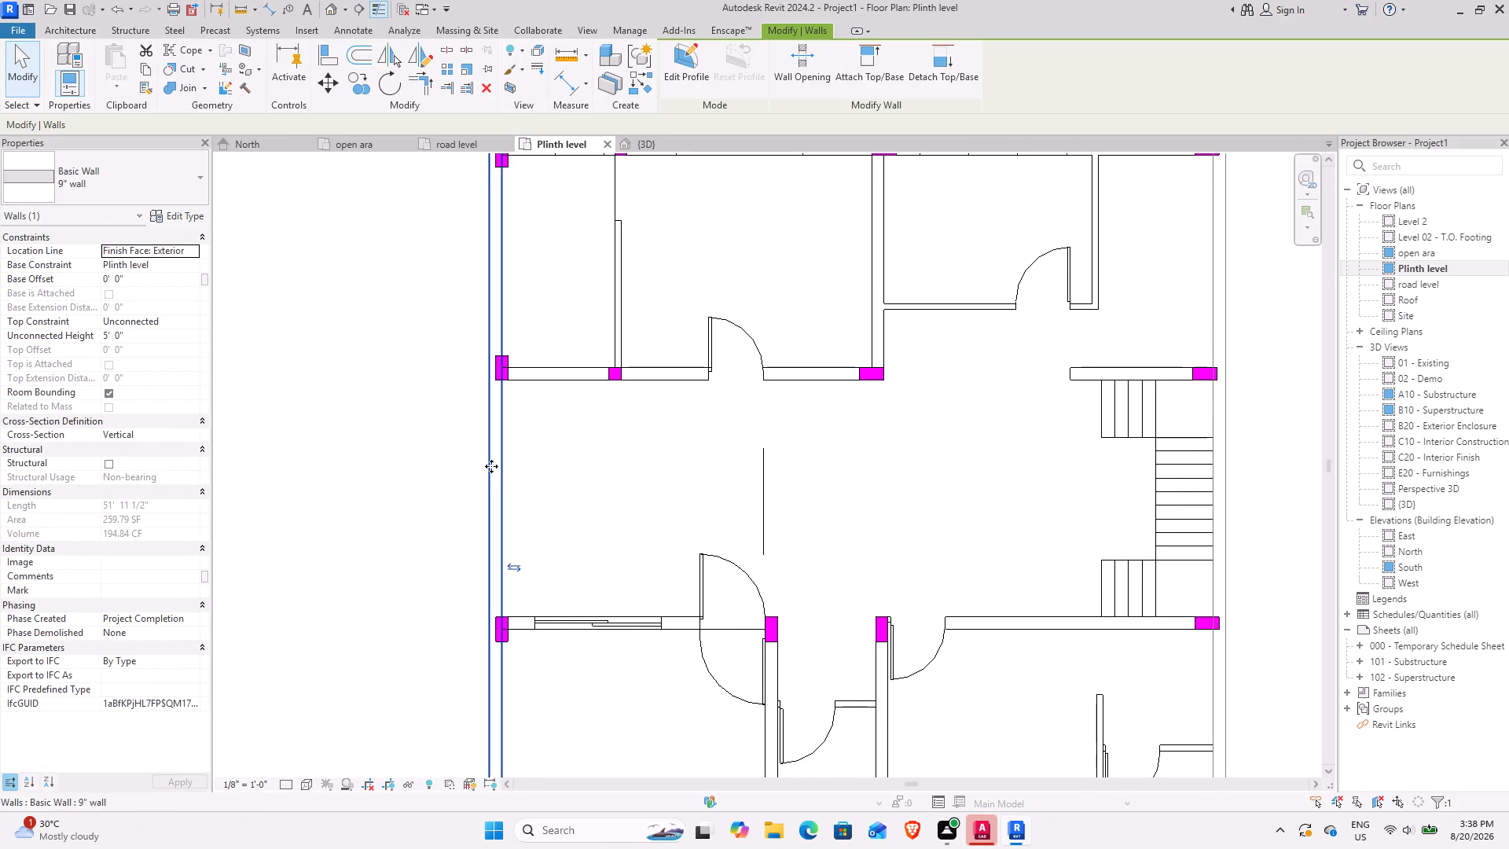
{"action": "left_click", "coordinate": [196, 264]}
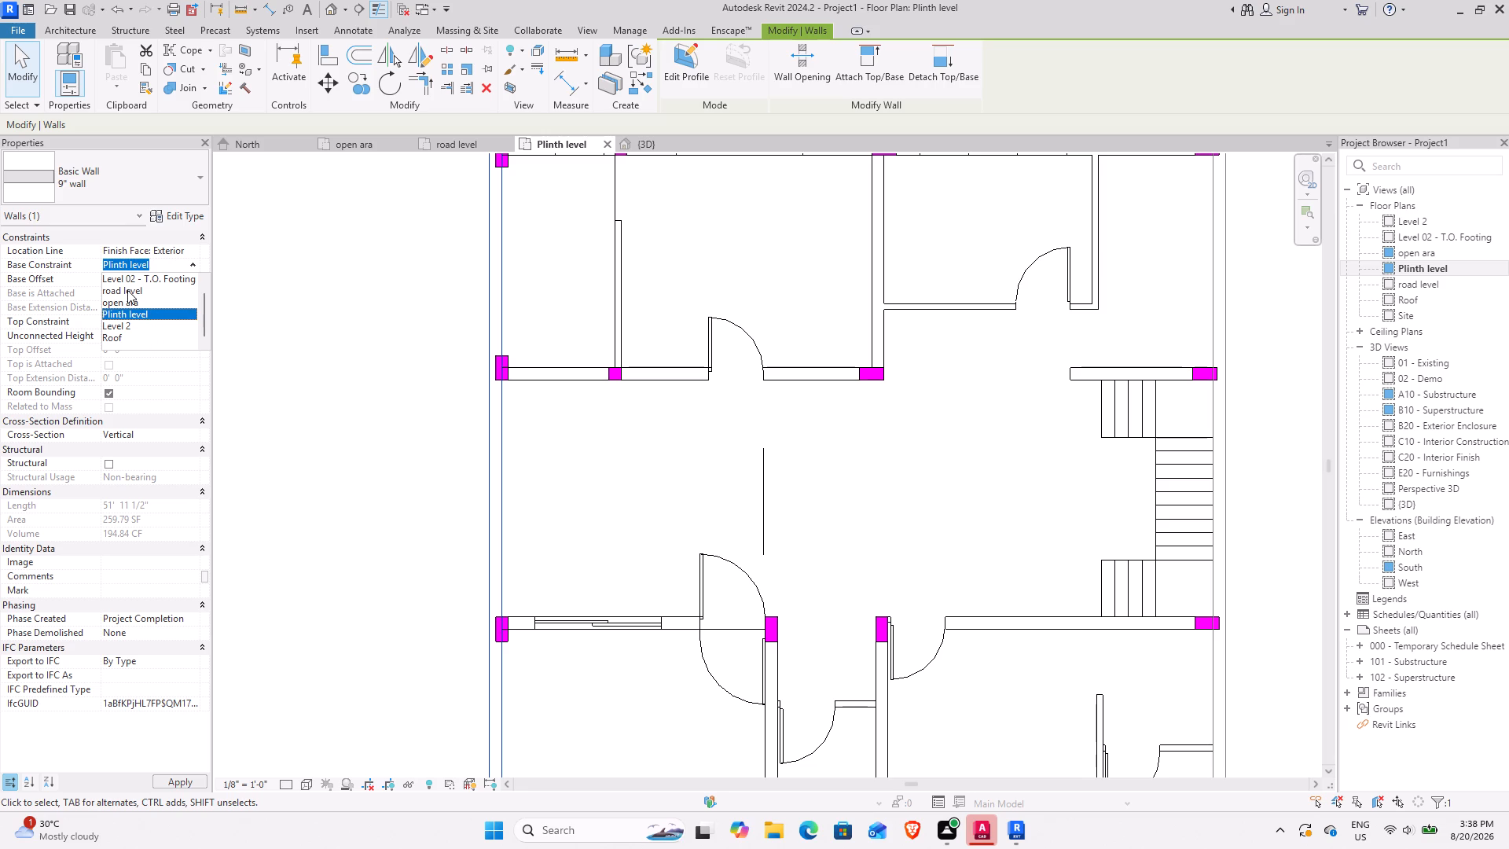
{"action": "left_click", "coordinate": [137, 290]}
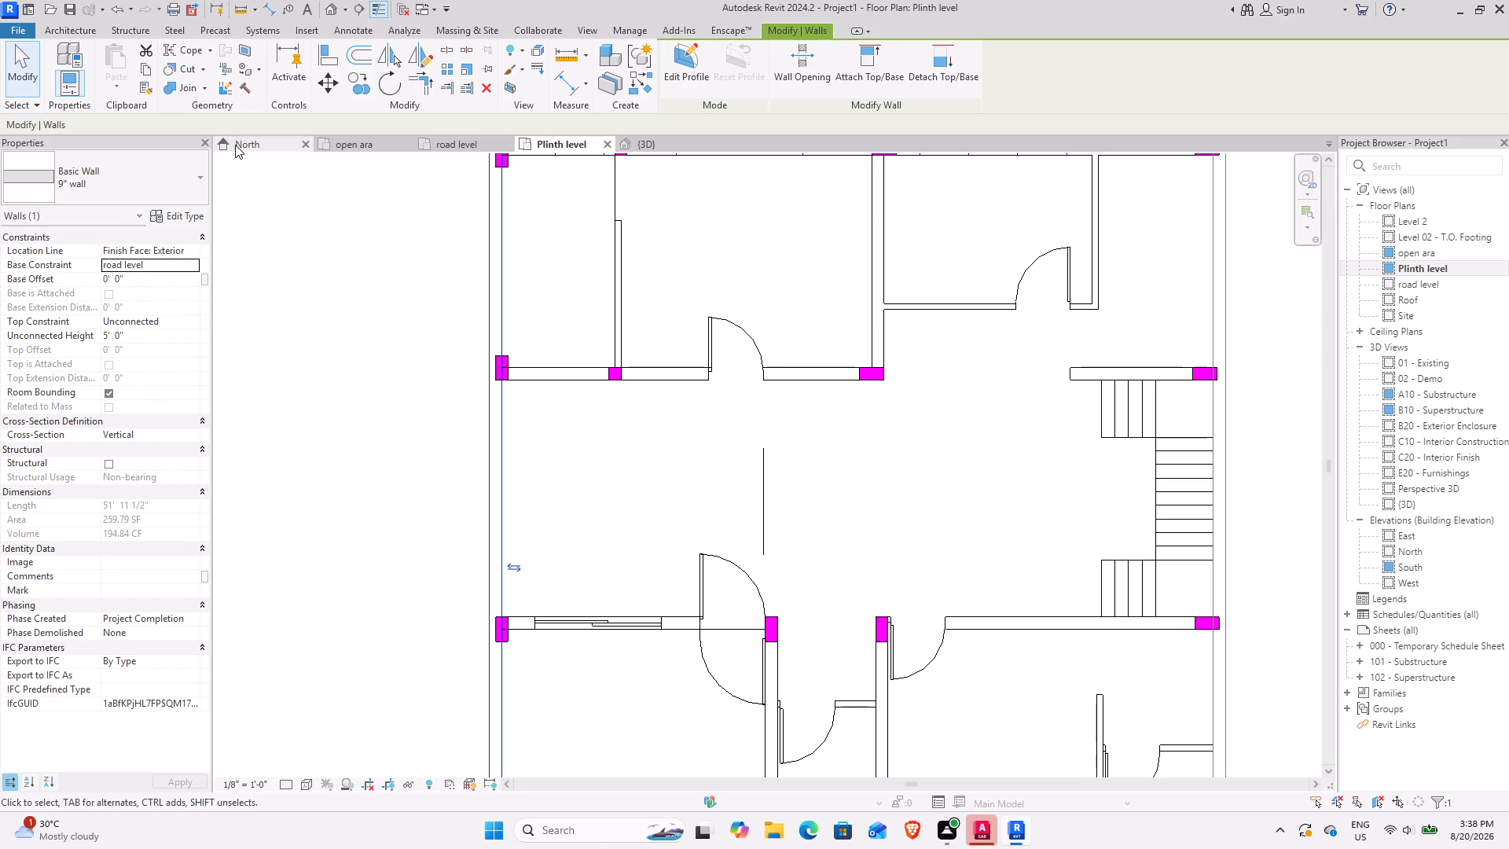
Set the extended west wall's top constraint to Up to level: Level 2.
{"action": "left_click", "coordinate": [198, 317]}
{"action": "scroll", "coordinate": [171, 364], "scroll_direction": "down", "scroll_amount": 3}
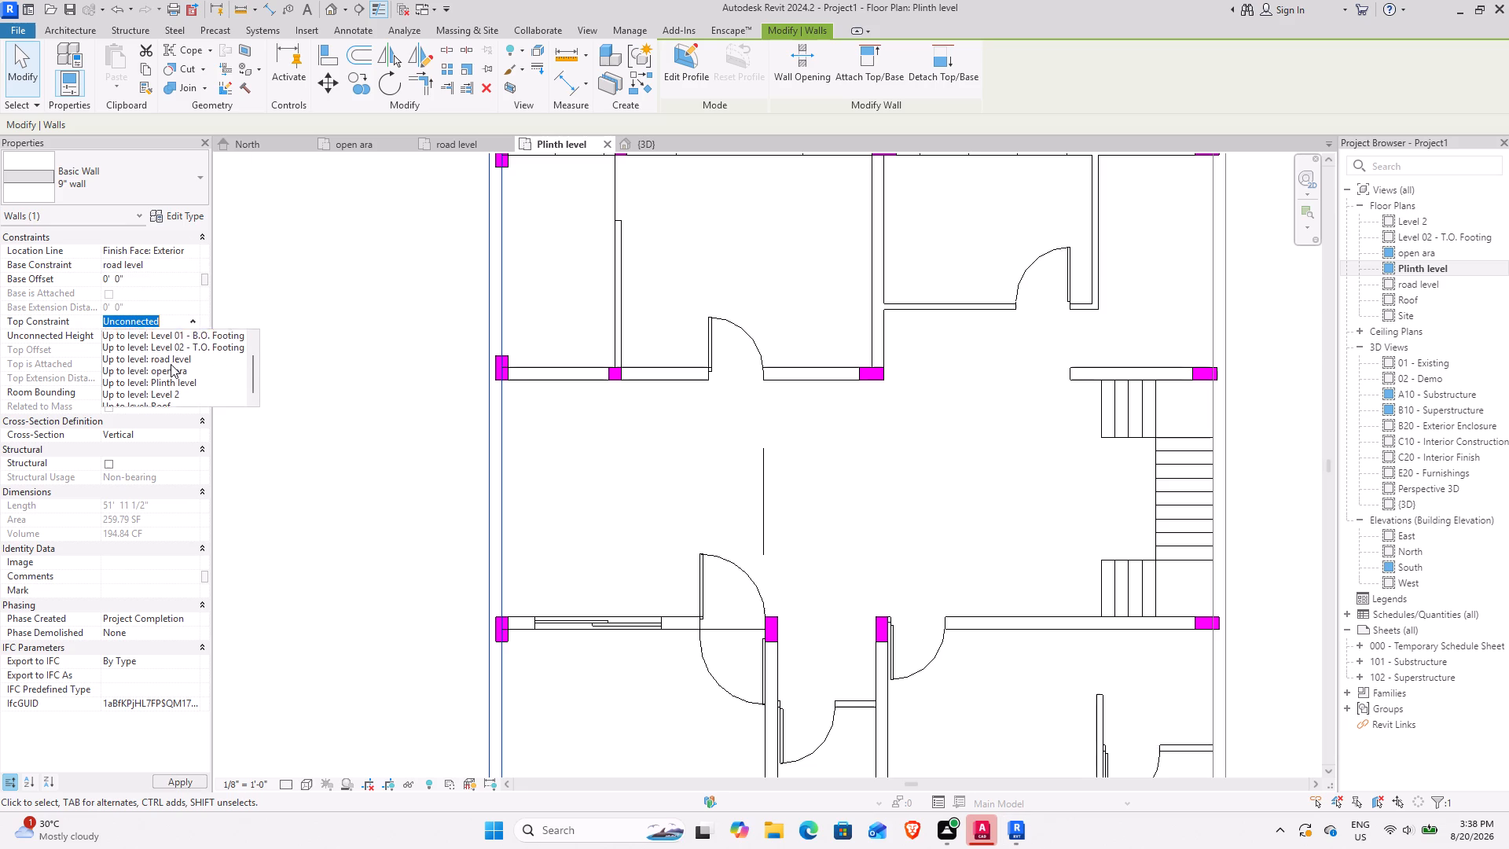
{"action": "scroll", "coordinate": [178, 381], "scroll_direction": "up", "scroll_amount": 3}
{"action": "scroll", "coordinate": [178, 381], "scroll_direction": "down", "scroll_amount": 2}
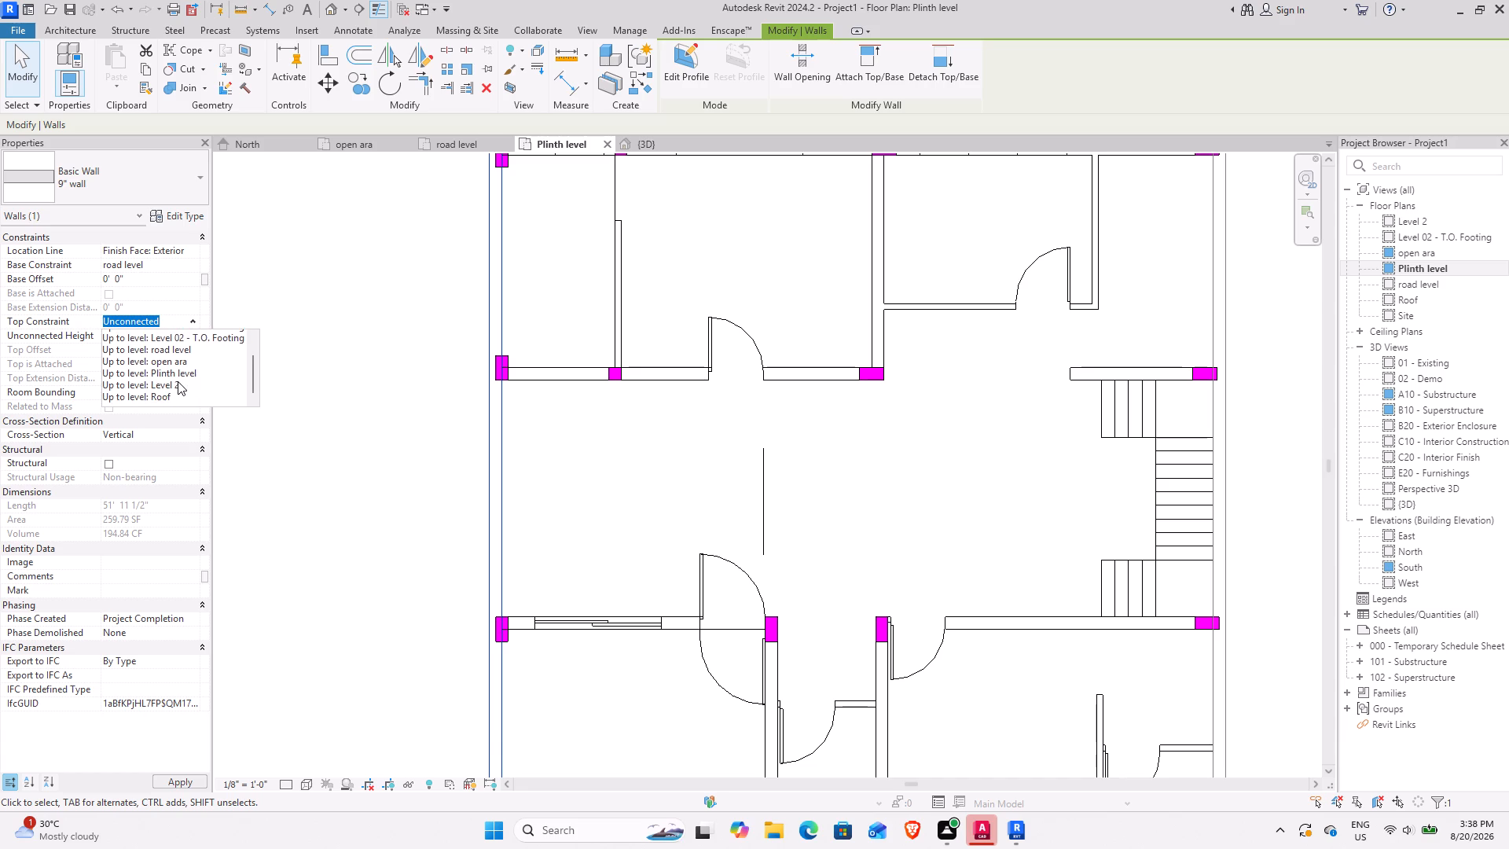
{"action": "left_click", "coordinate": [178, 381]}
{"action": "key", "text": "Escape"}
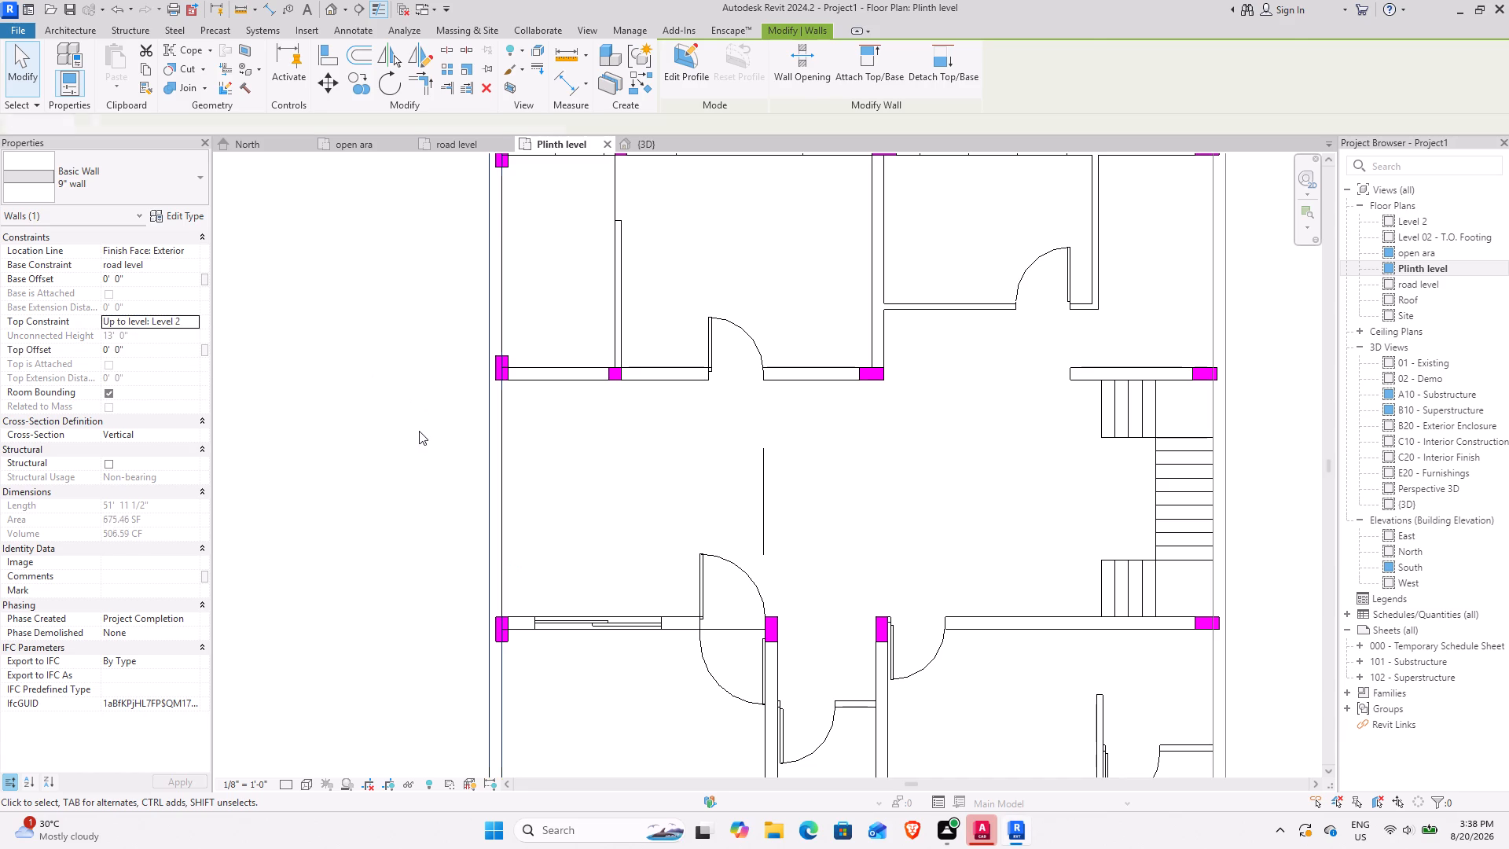
In the North elevation, set the elevation of Level 2 to 11' 6".
{"action": "scroll", "coordinate": [419, 431], "scroll_direction": "down", "scroll_amount": 4}
{"action": "scroll", "coordinate": [384, 380], "scroll_direction": "up", "scroll_amount": 2}
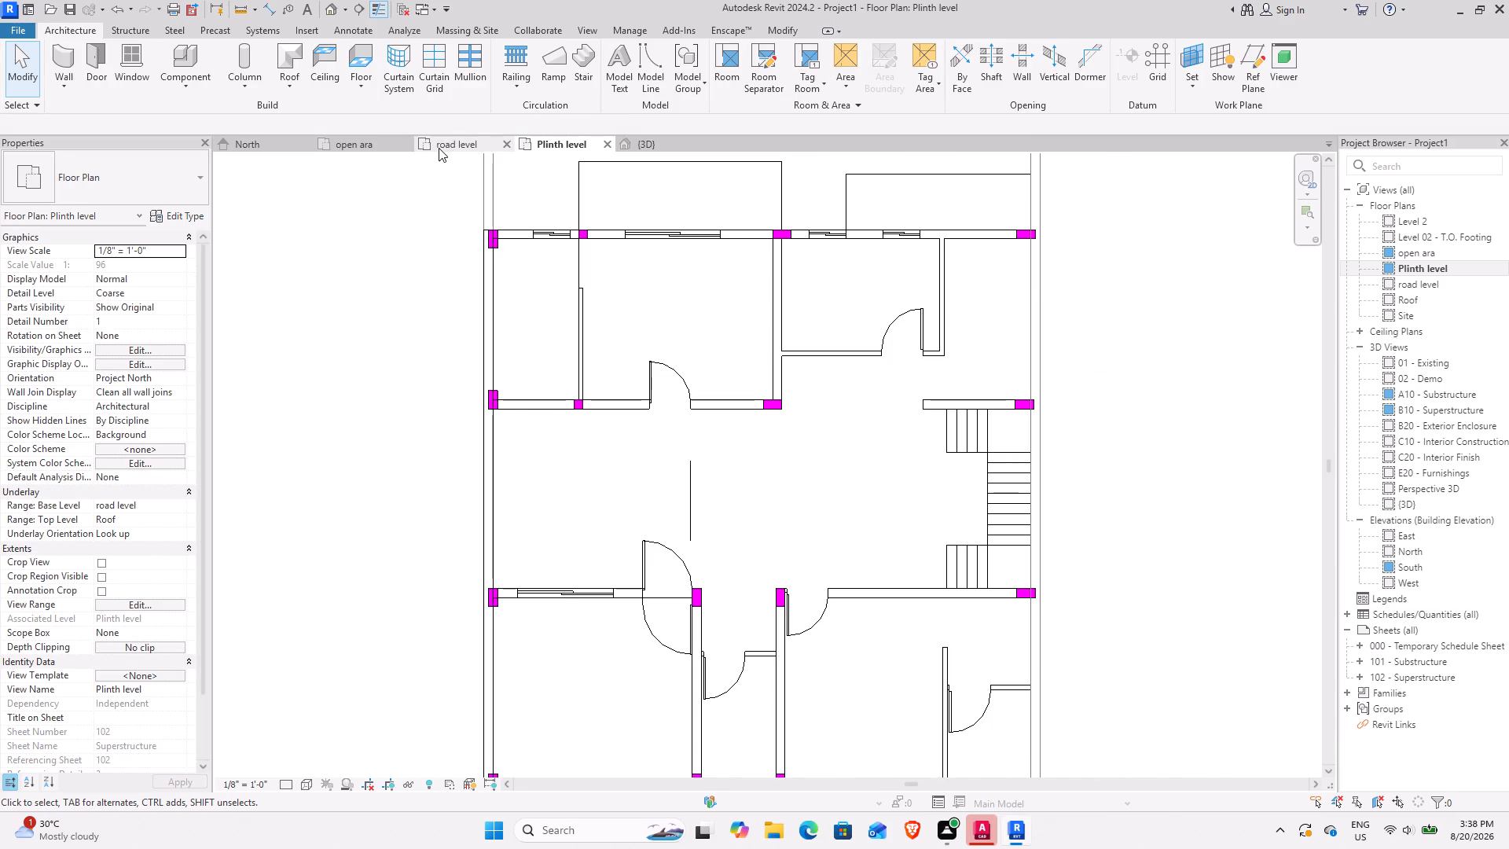
{"action": "left_click", "coordinate": [259, 138]}
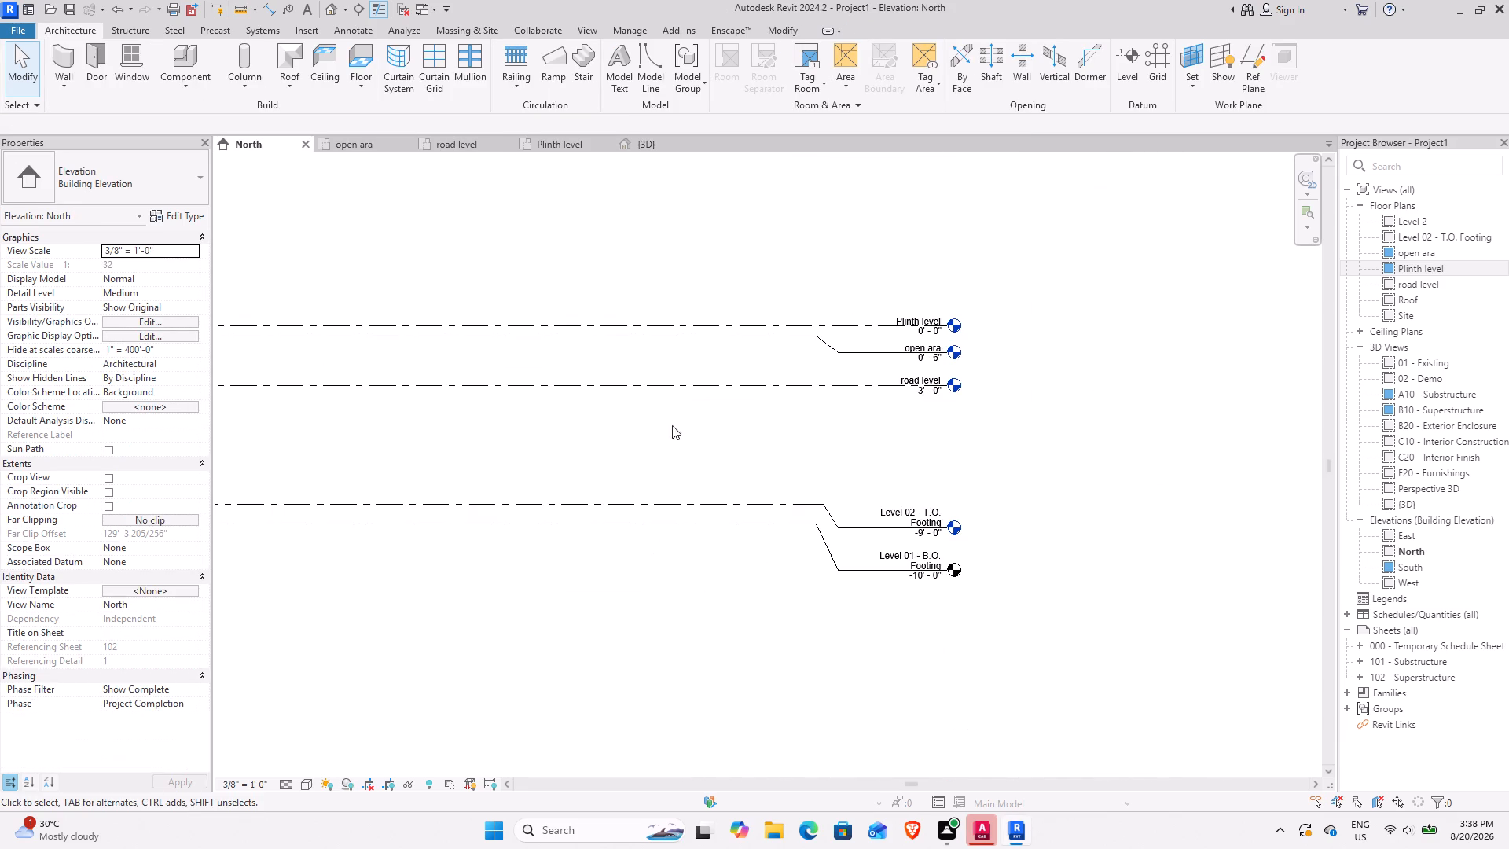
{"action": "scroll", "coordinate": [673, 426], "scroll_direction": "down", "scroll_amount": 3}
{"action": "middle_click_drag", "start_coordinate": [666, 460], "coordinate": [999, 431]}
{"action": "scroll", "coordinate": [775, 418], "scroll_direction": "down", "scroll_amount": 7}
{"action": "middle_click_drag", "start_coordinate": [578, 452], "coordinate": [953, 568]}
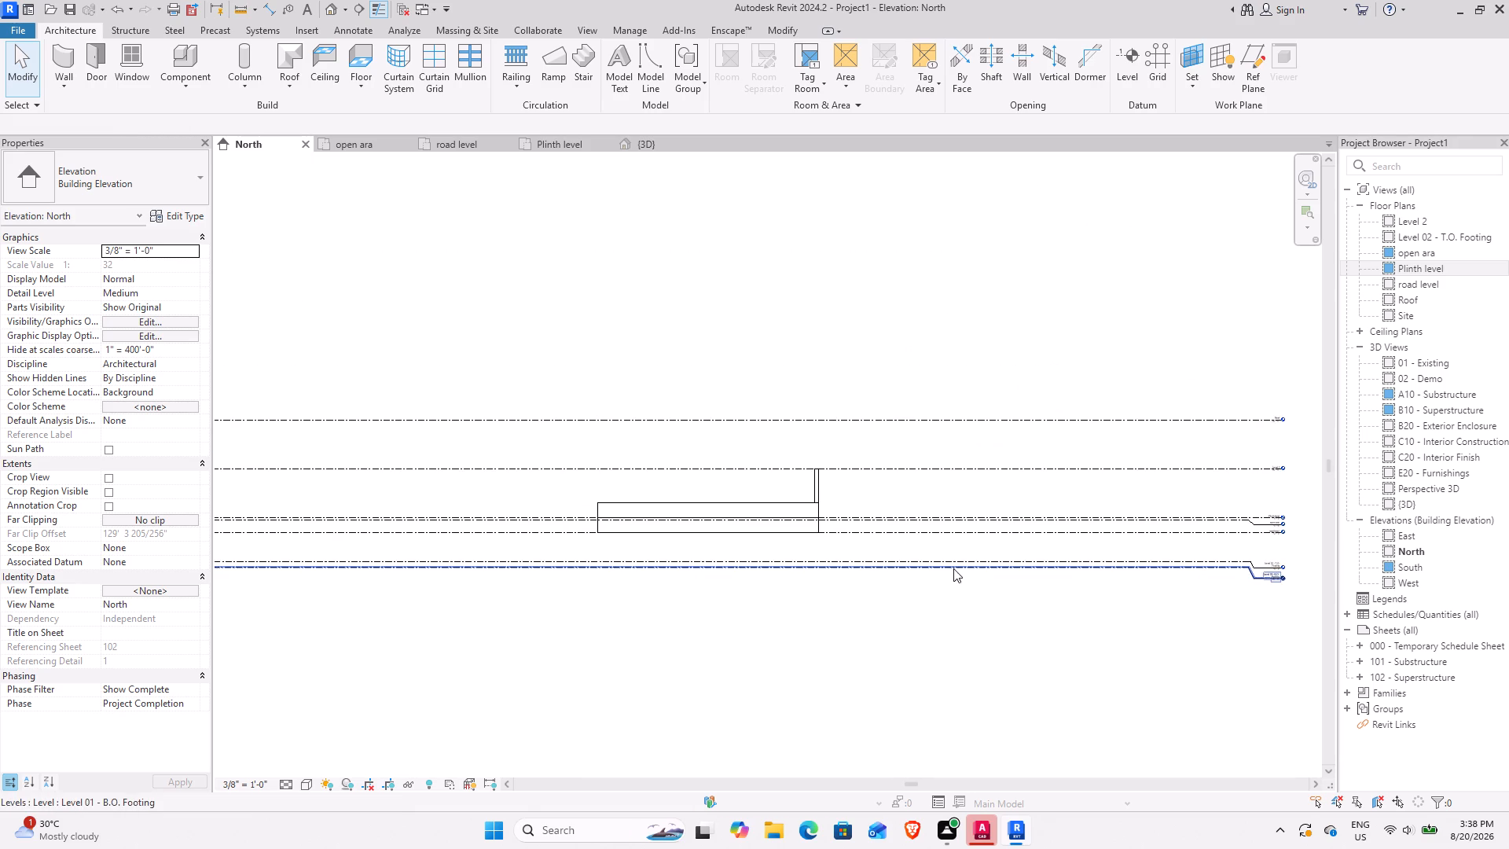
{"action": "middle_click_drag", "start_coordinate": [938, 543], "coordinate": [775, 617]}
{"action": "scroll", "coordinate": [1097, 598], "scroll_direction": "up", "scroll_amount": 4}
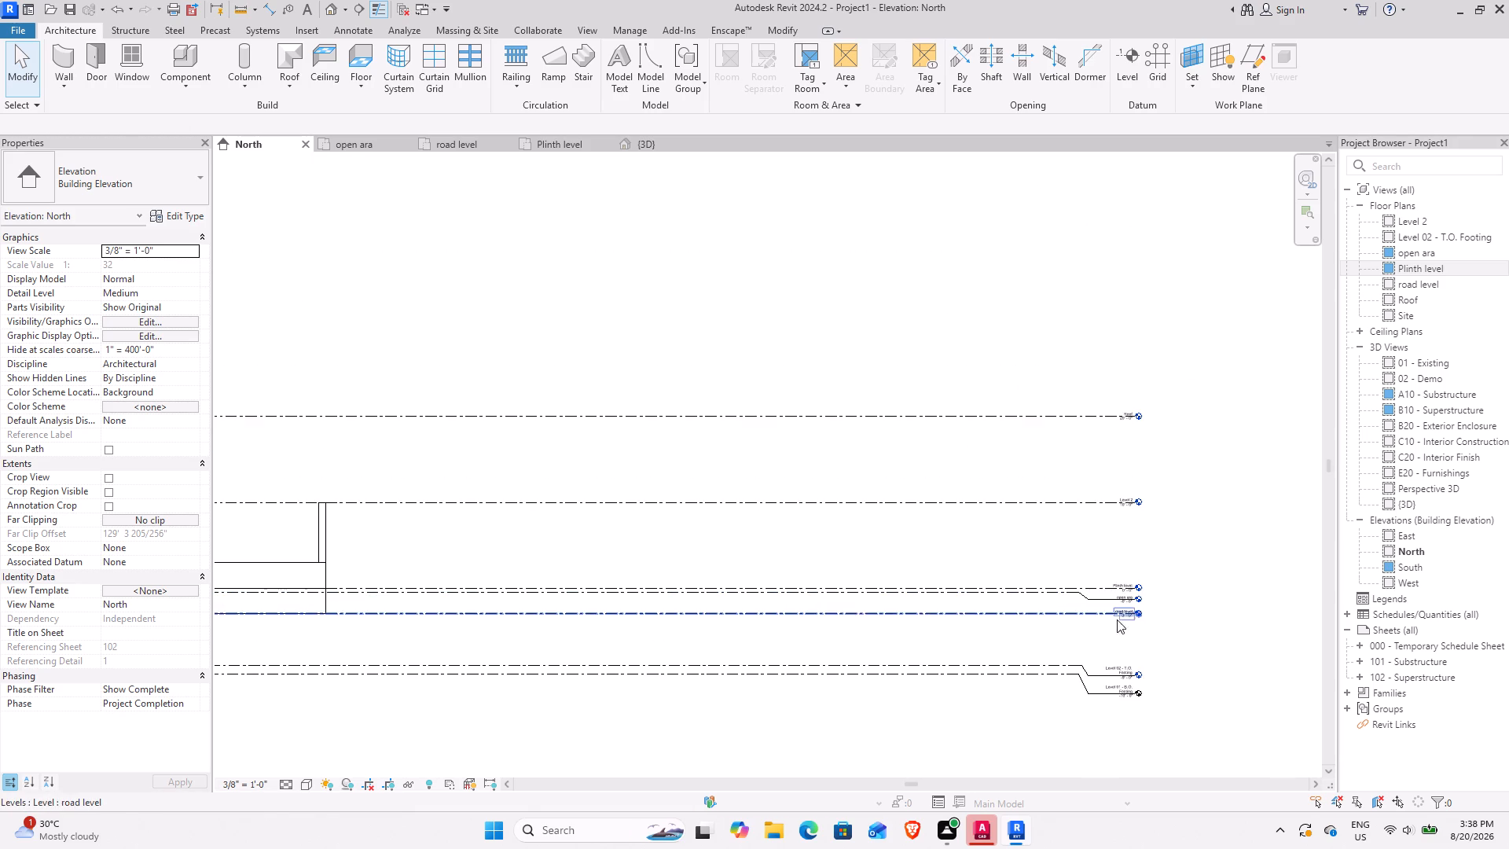
{"action": "middle_click_drag", "start_coordinate": [1101, 619], "coordinate": [782, 616]}
{"action": "scroll", "coordinate": [857, 576], "scroll_direction": "up", "scroll_amount": 4}
{"action": "scroll", "coordinate": [789, 550], "scroll_direction": "up", "scroll_amount": 1}
{"action": "middle_click_drag", "start_coordinate": [771, 466], "coordinate": [751, 548]}
{"action": "scroll", "coordinate": [729, 497], "scroll_direction": "up", "scroll_amount": 4}
{"action": "left_click", "coordinate": [755, 527]}
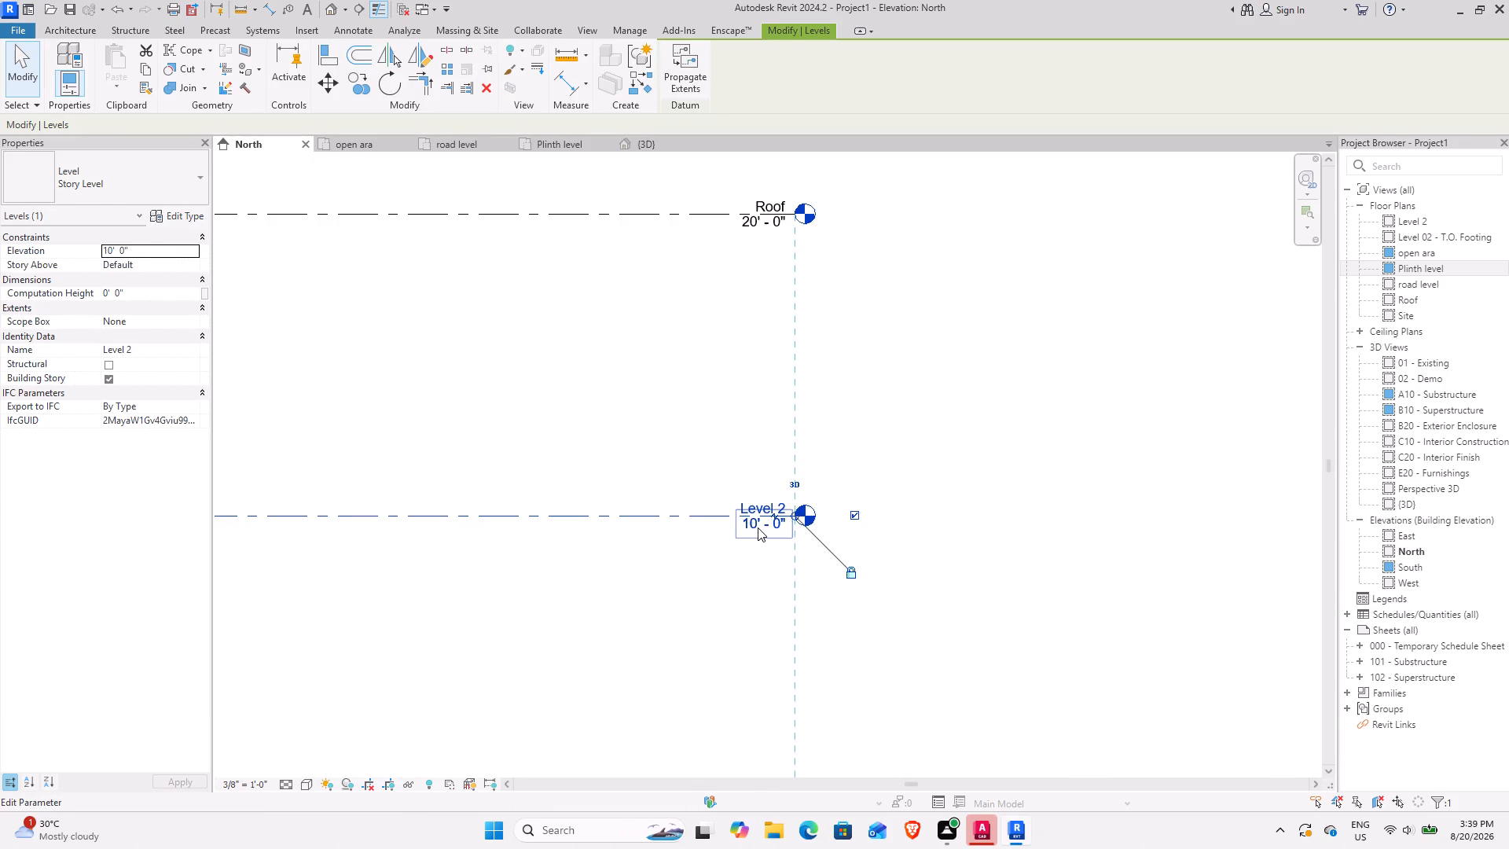
{"action": "left_click", "coordinate": [758, 527]}
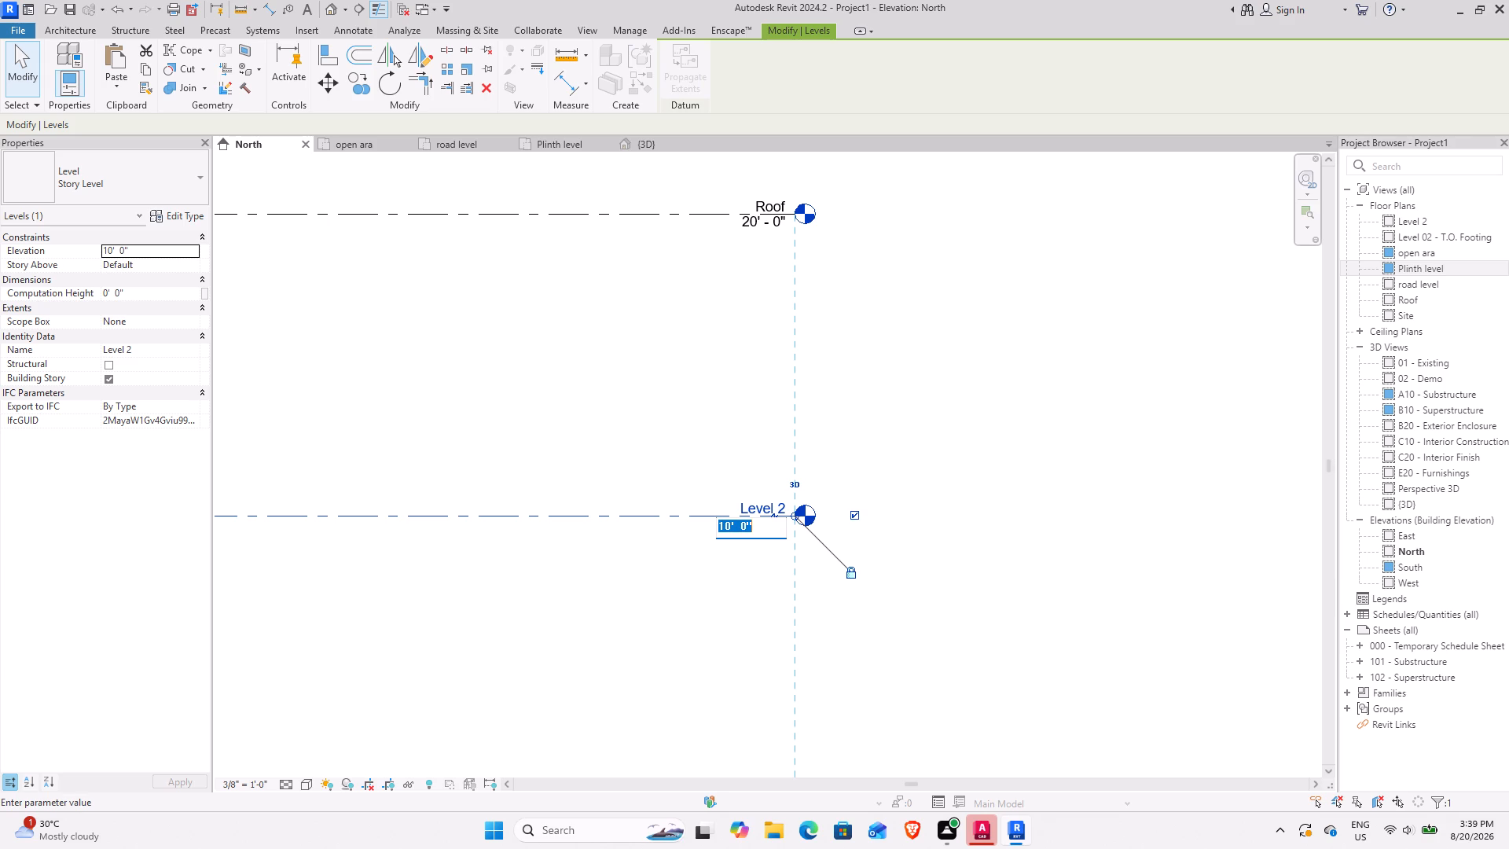
{"action": "type", "text": "11'6"}
{"action": "key", "text": "shift+quotedbl"}
{"action": "key", "text": "Return"}
{"action": "scroll", "coordinate": [694, 373], "scroll_direction": "down", "scroll_amount": 4}
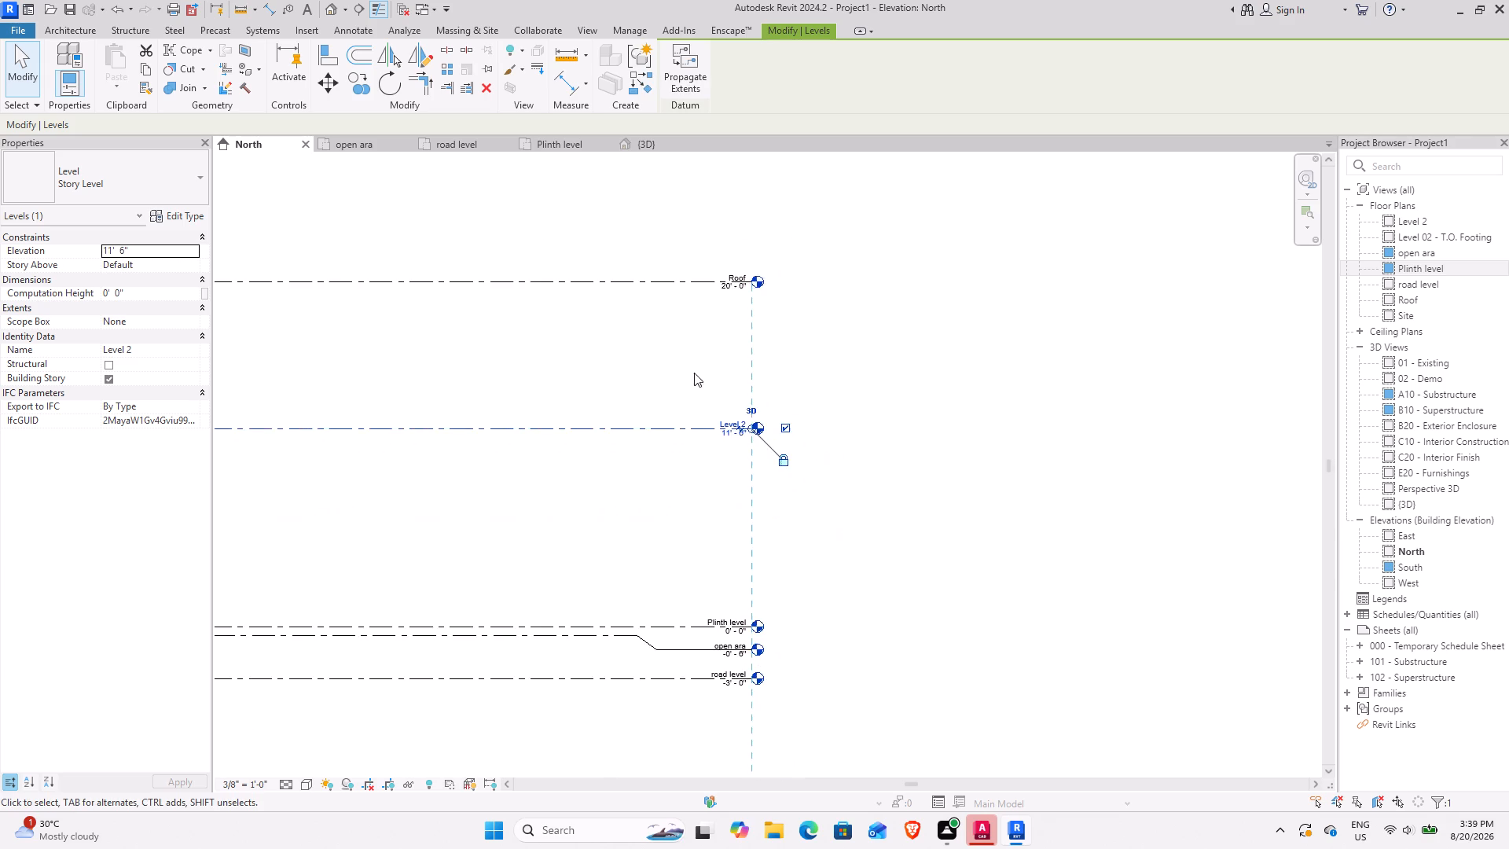
{"action": "middle_click_drag", "start_coordinate": [641, 358], "coordinate": [1030, 623]}
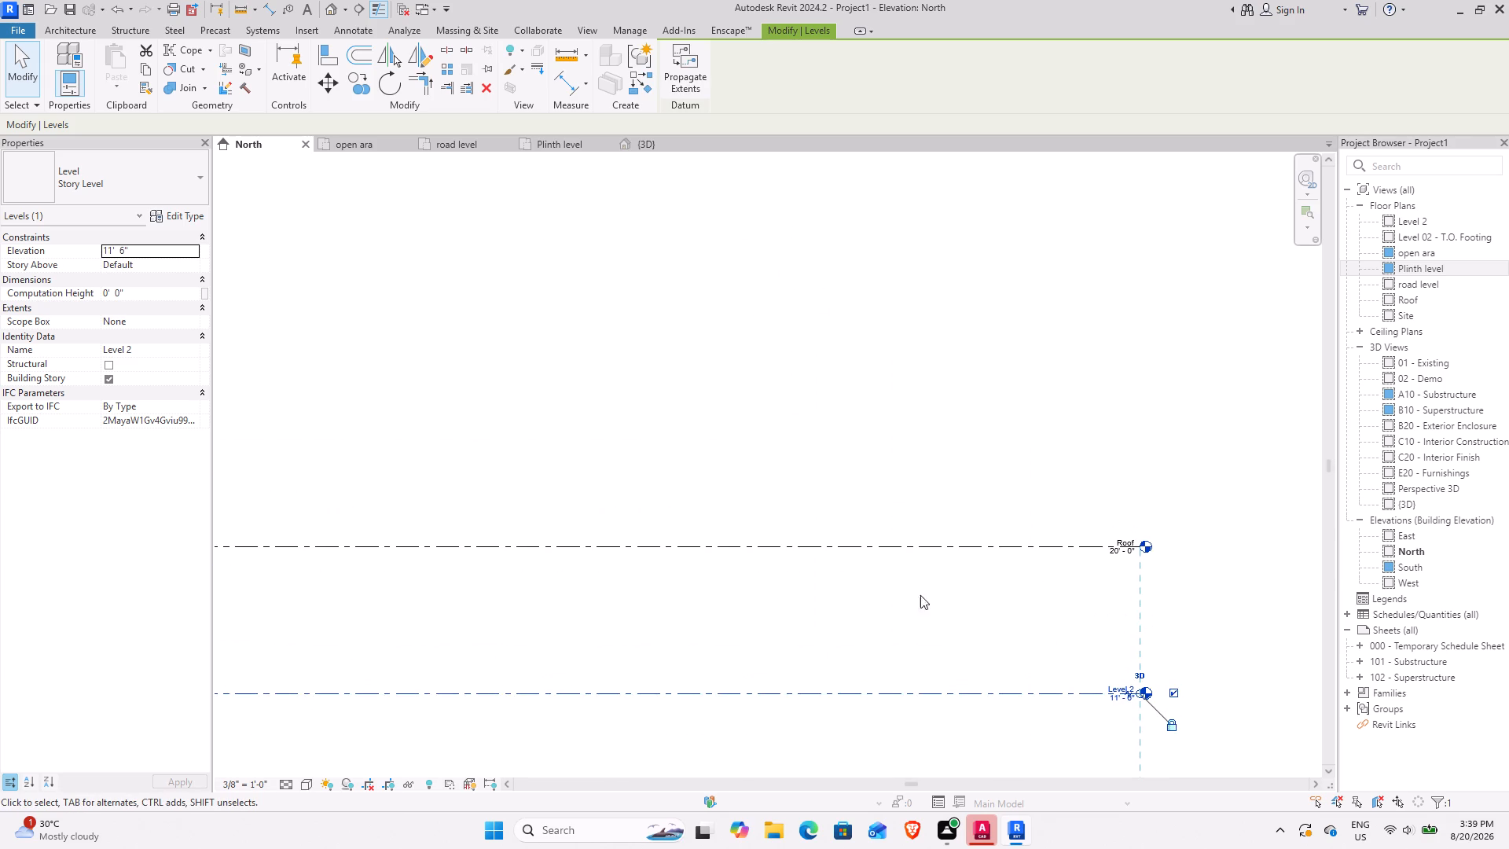
{"action": "key", "text": "Escape"}
Examine the west wall's height against the levels in the North elevation, and its fit with the boundary walls in 3D.
{"action": "middle_click_drag", "start_coordinate": [801, 613], "coordinate": [992, 549]}
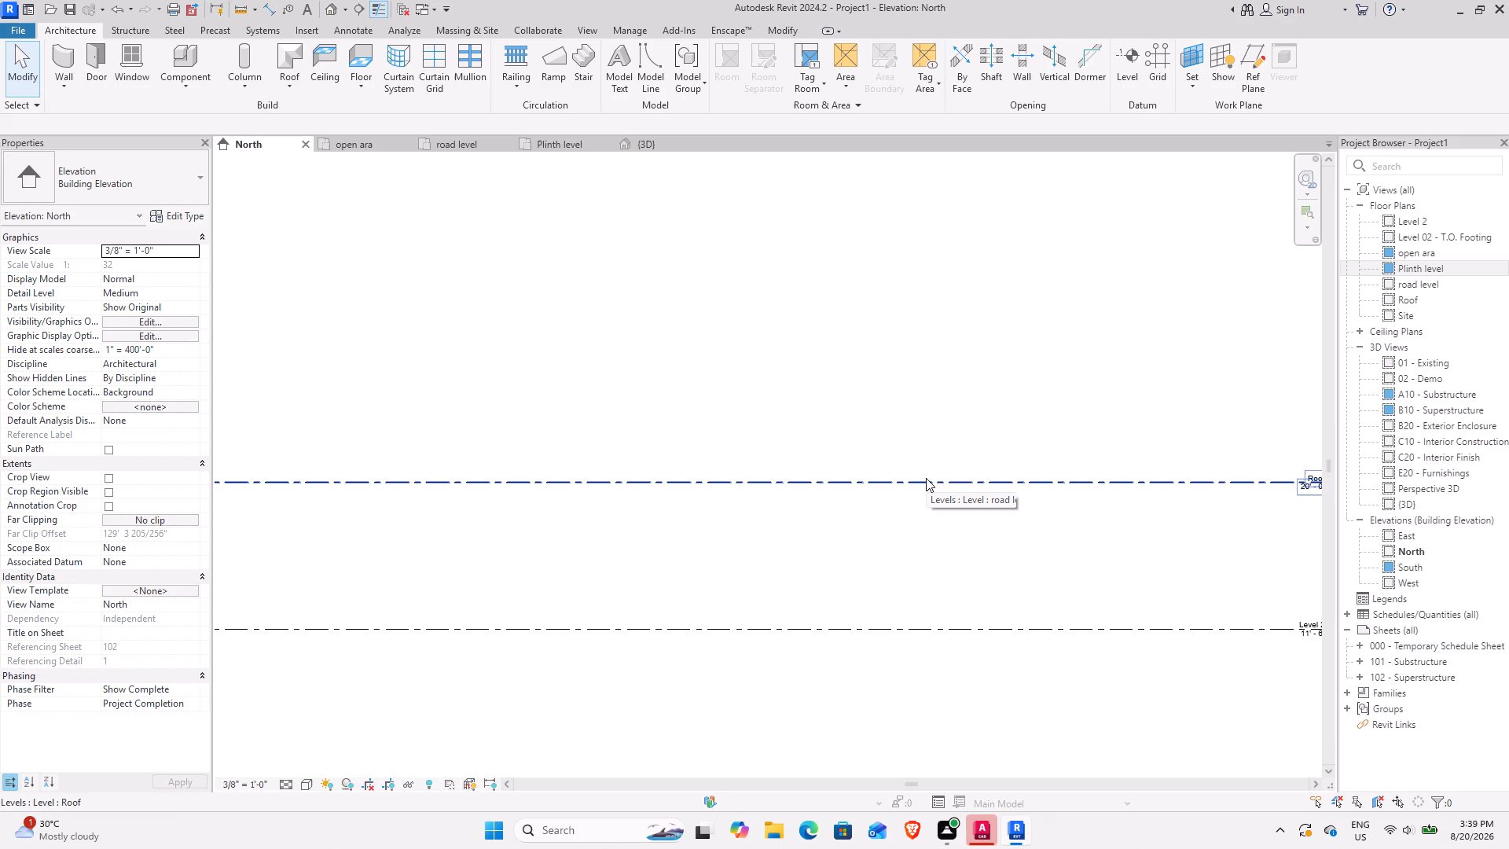
{"action": "scroll", "coordinate": [832, 428], "scroll_direction": "down", "scroll_amount": 5}
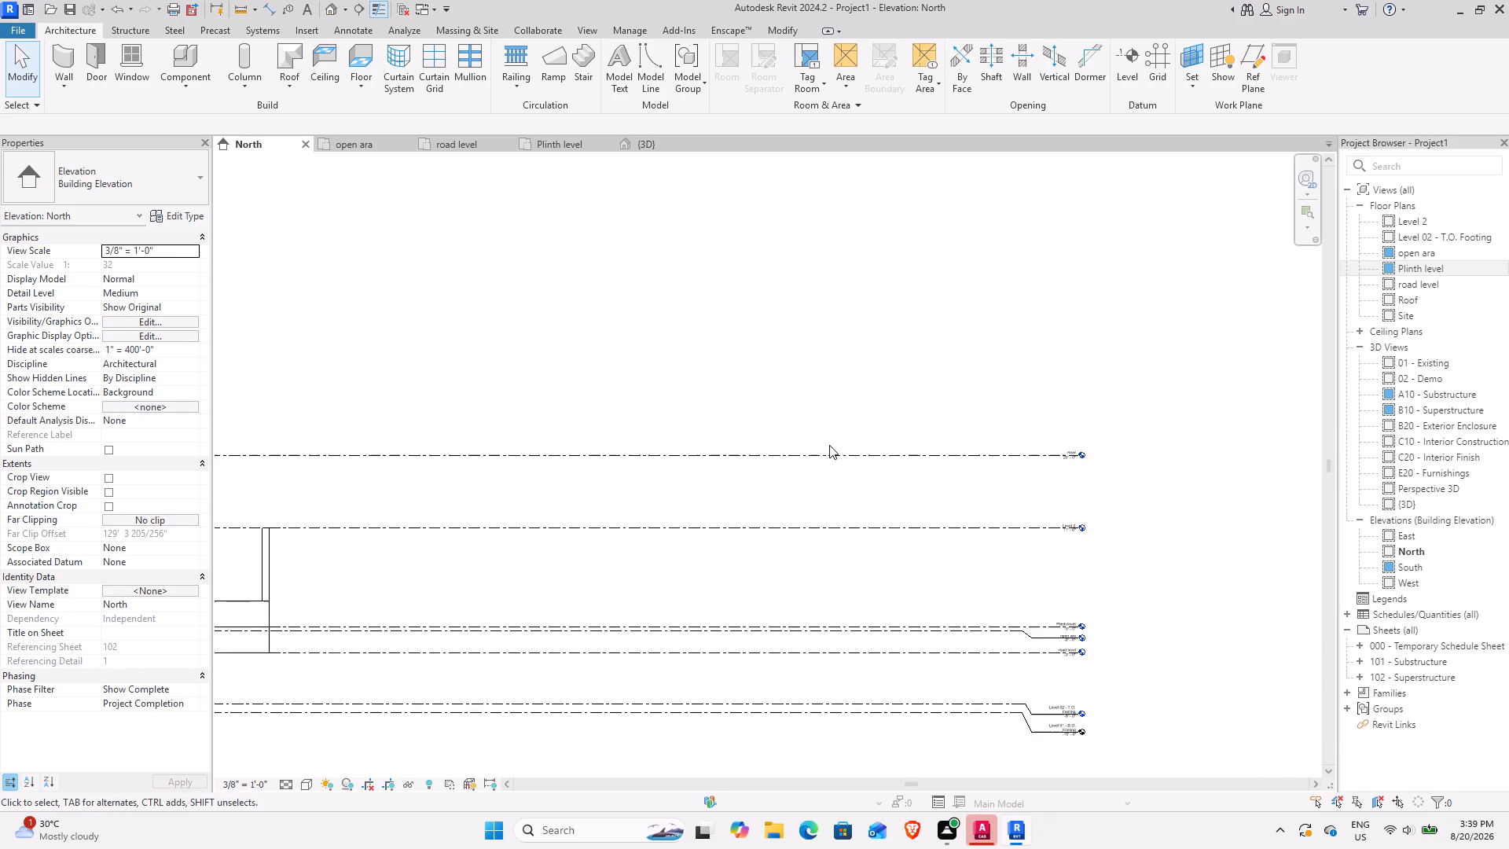
{"action": "scroll", "coordinate": [829, 445], "scroll_direction": "down", "scroll_amount": 2}
{"action": "middle_click_drag", "start_coordinate": [728, 511], "coordinate": [1045, 410]}
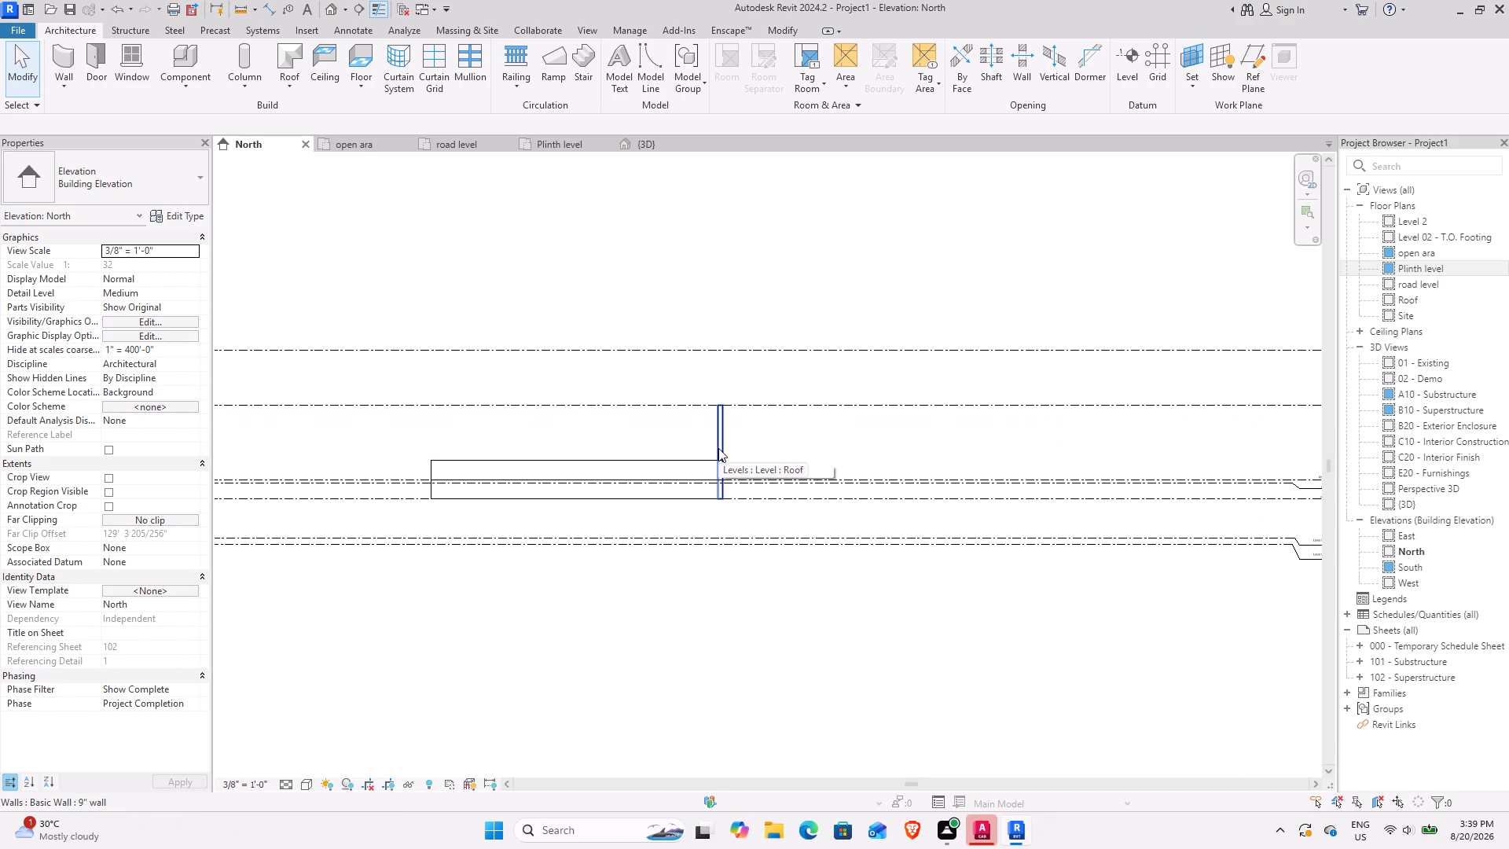
{"action": "scroll", "coordinate": [717, 448], "scroll_direction": "up", "scroll_amount": 4}
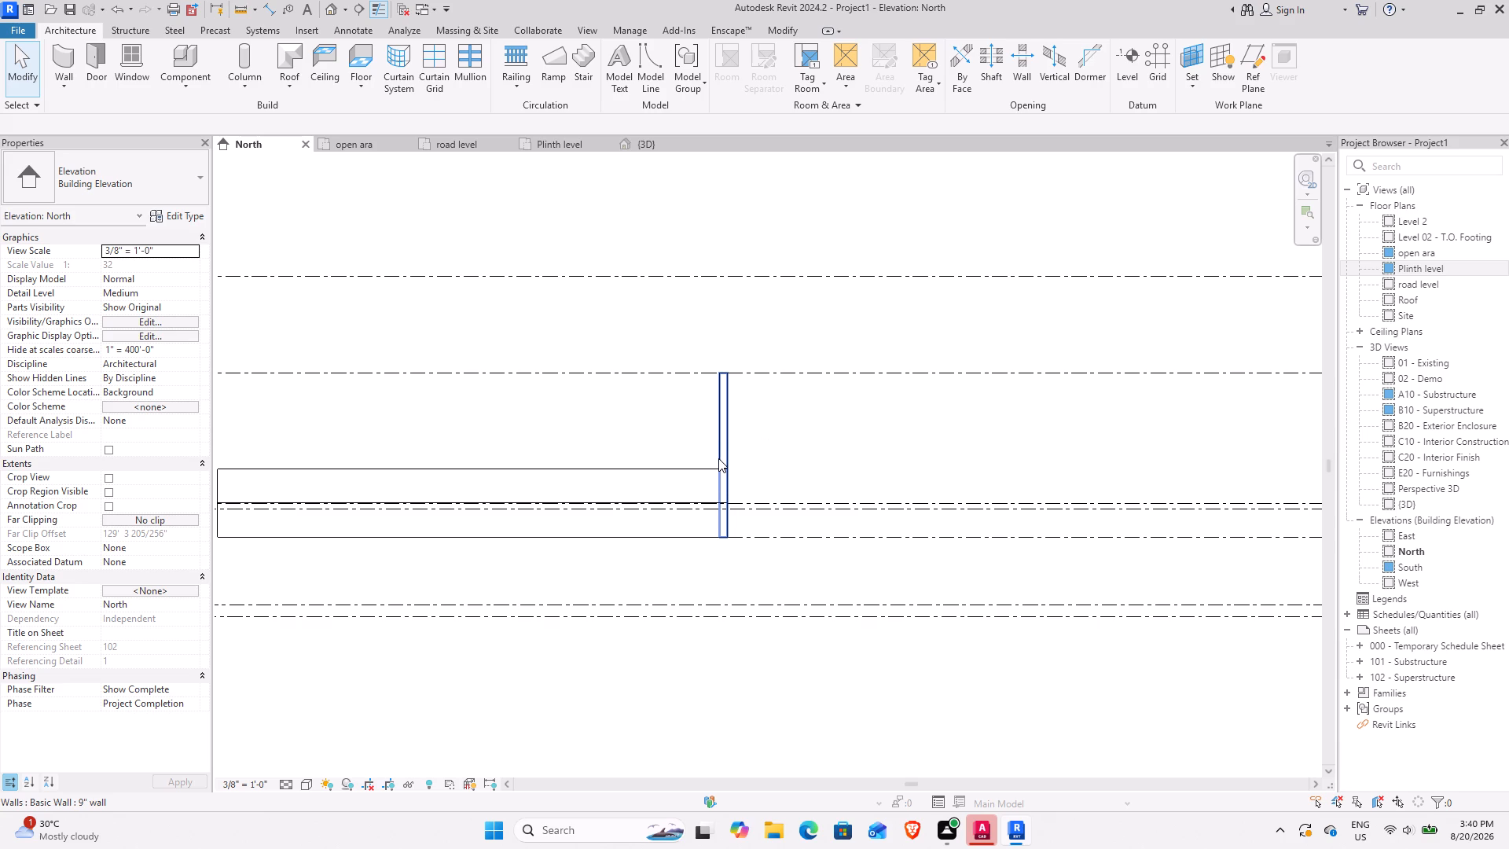
{"action": "middle_click_drag", "start_coordinate": [635, 525], "coordinate": [850, 555]}
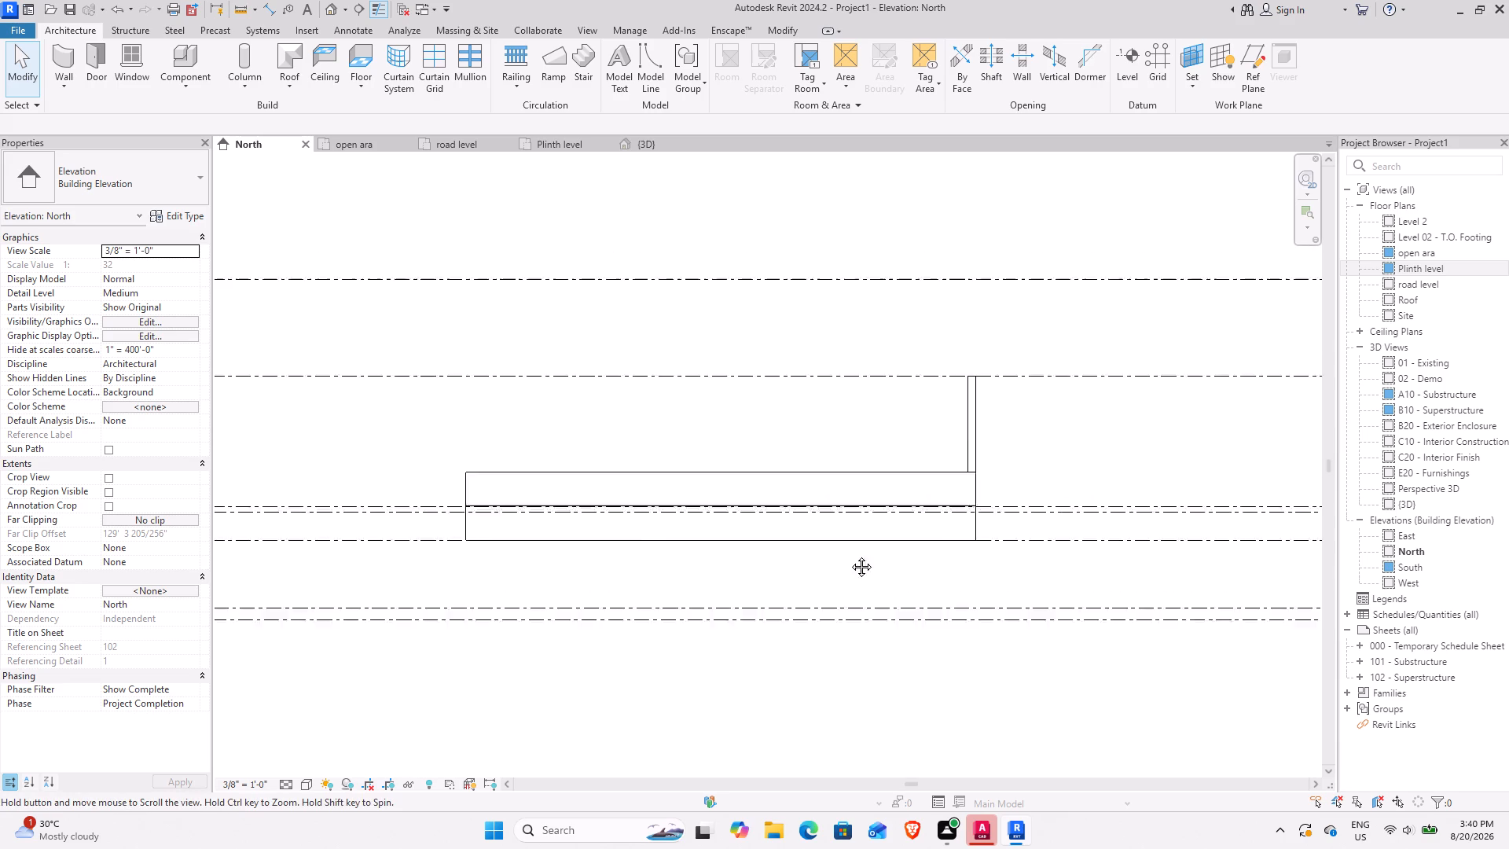
{"action": "middle_click_drag", "start_coordinate": [850, 555], "coordinate": [814, 580]}
{"action": "scroll", "coordinate": [616, 496], "scroll_direction": "up", "scroll_amount": 1}
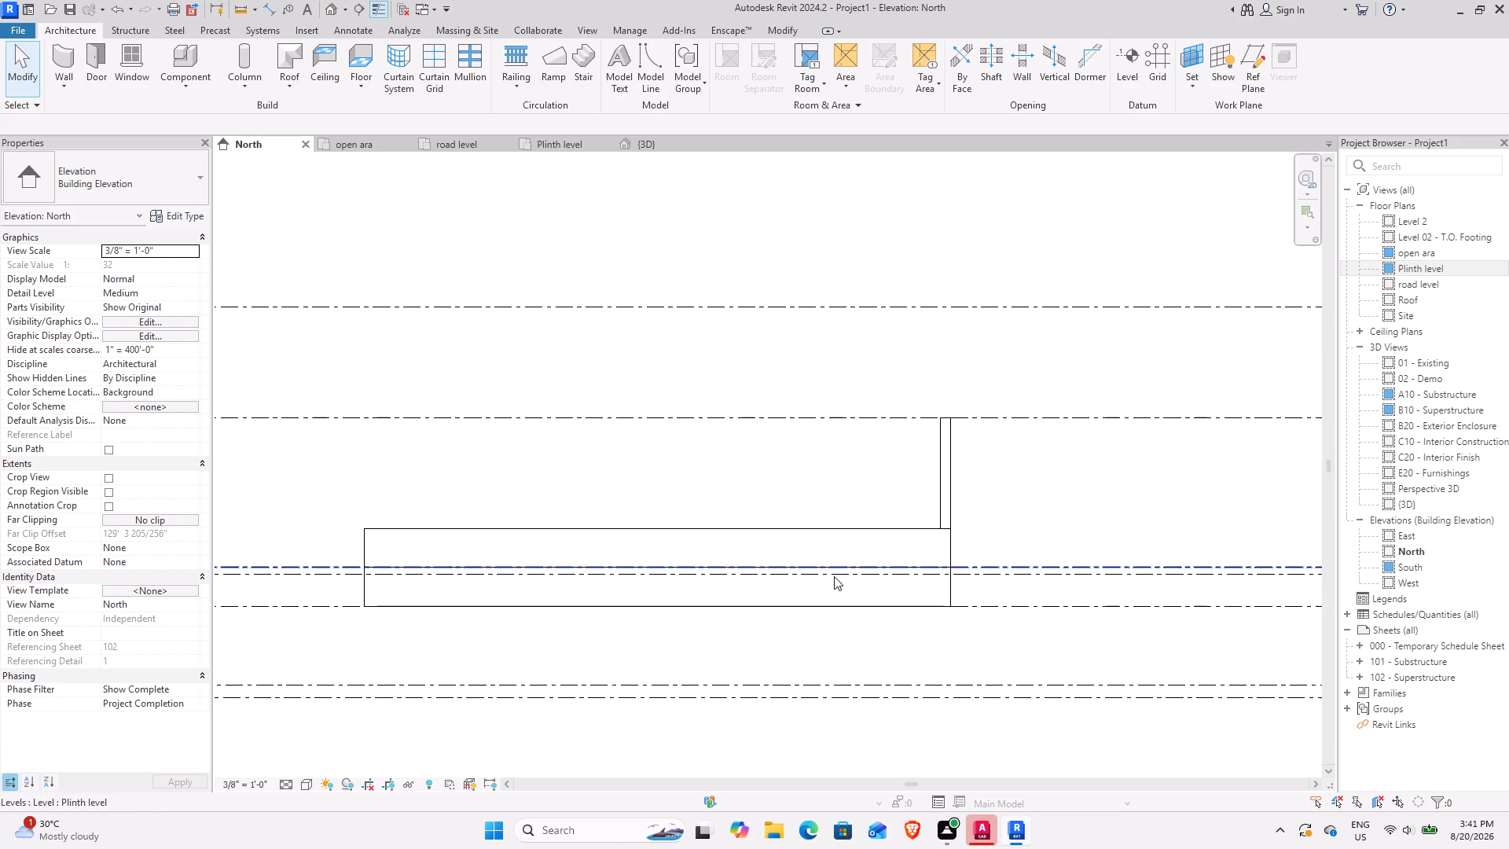
{"action": "left_click", "coordinate": [659, 141]}
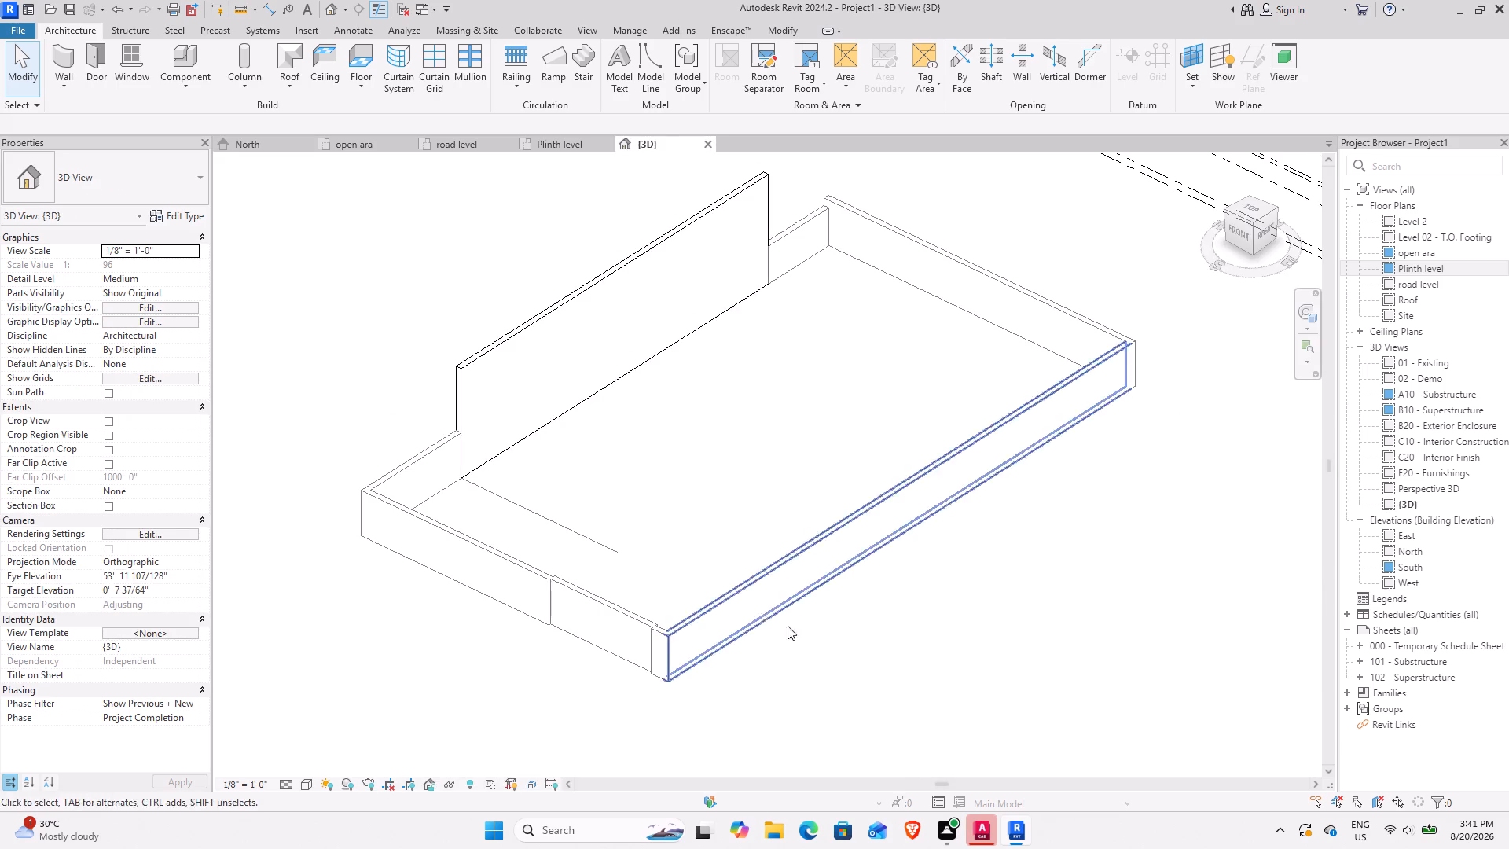
{"action": "scroll", "coordinate": [670, 531], "scroll_direction": "down", "scroll_amount": 2}
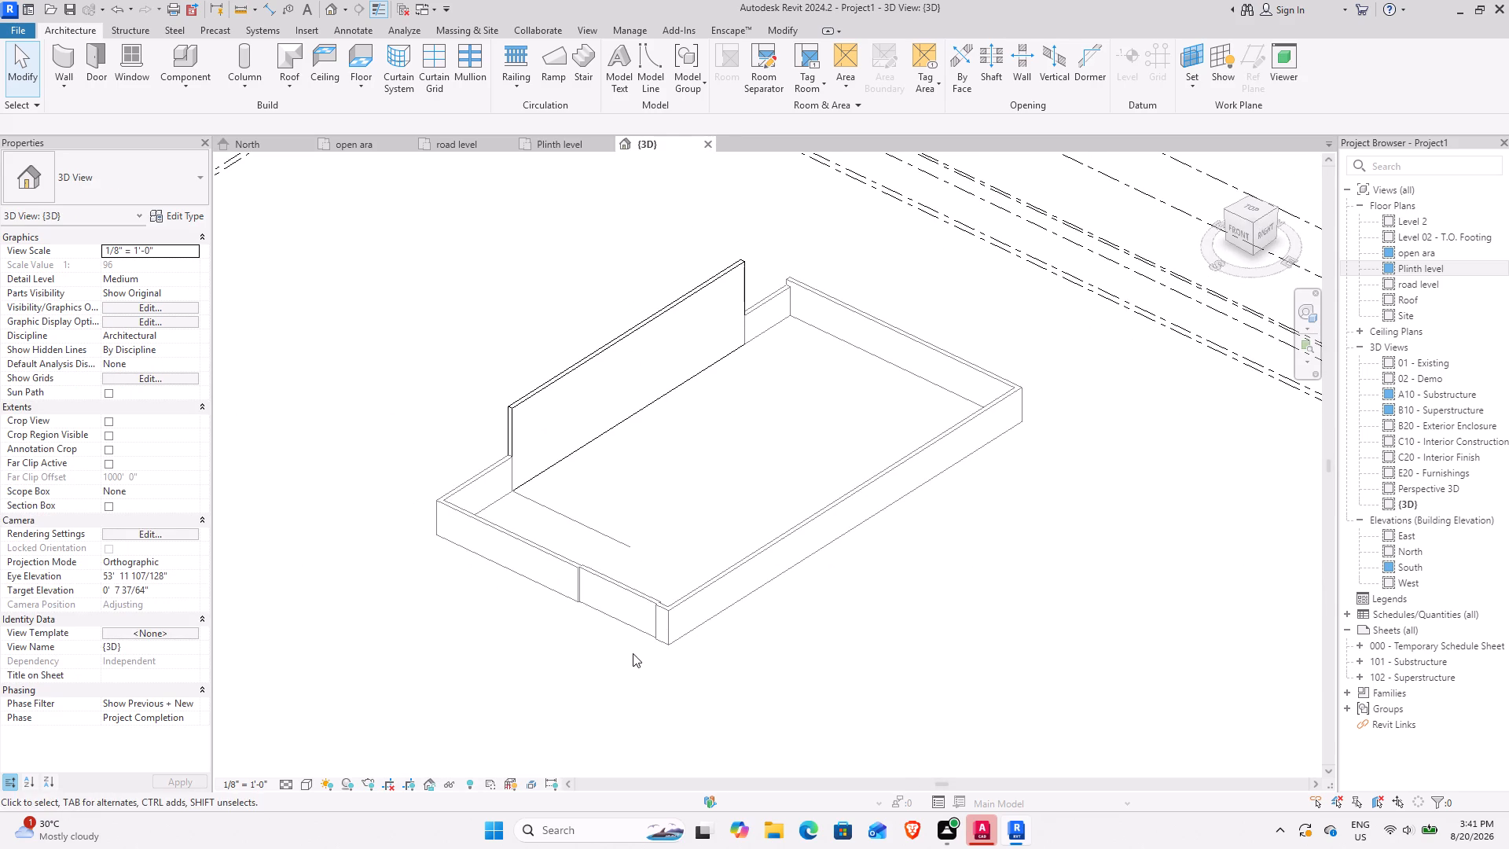
{"action": "middle_click_drag", "start_coordinate": [542, 618], "coordinate": [645, 630], "text": "shift"}
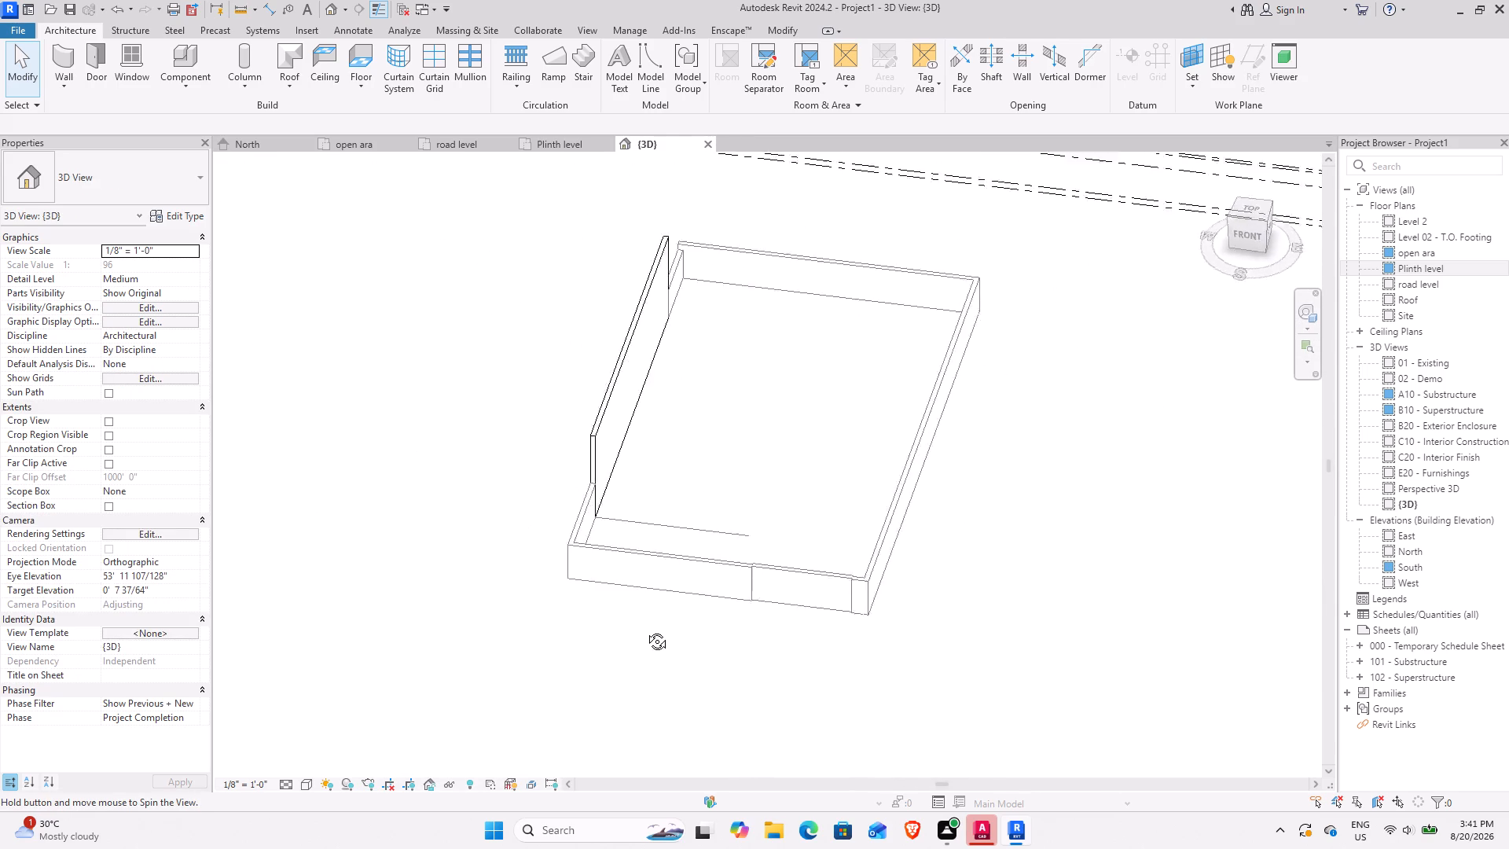
{"action": "middle_click_drag", "start_coordinate": [645, 630], "coordinate": [662, 566], "text": "shift"}
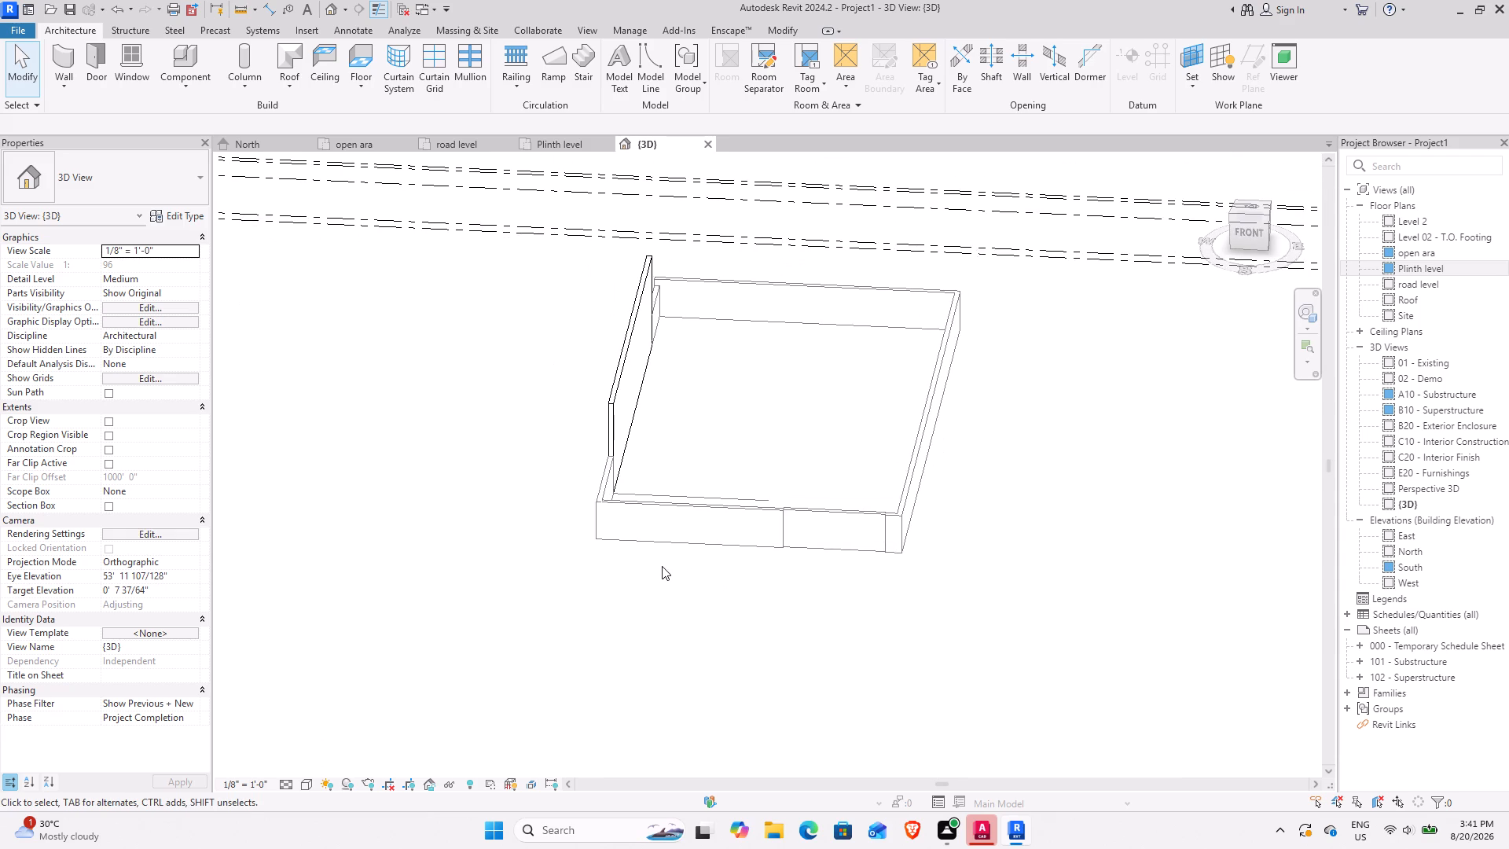
{"action": "scroll", "coordinate": [641, 442], "scroll_direction": "down", "scroll_amount": 2}
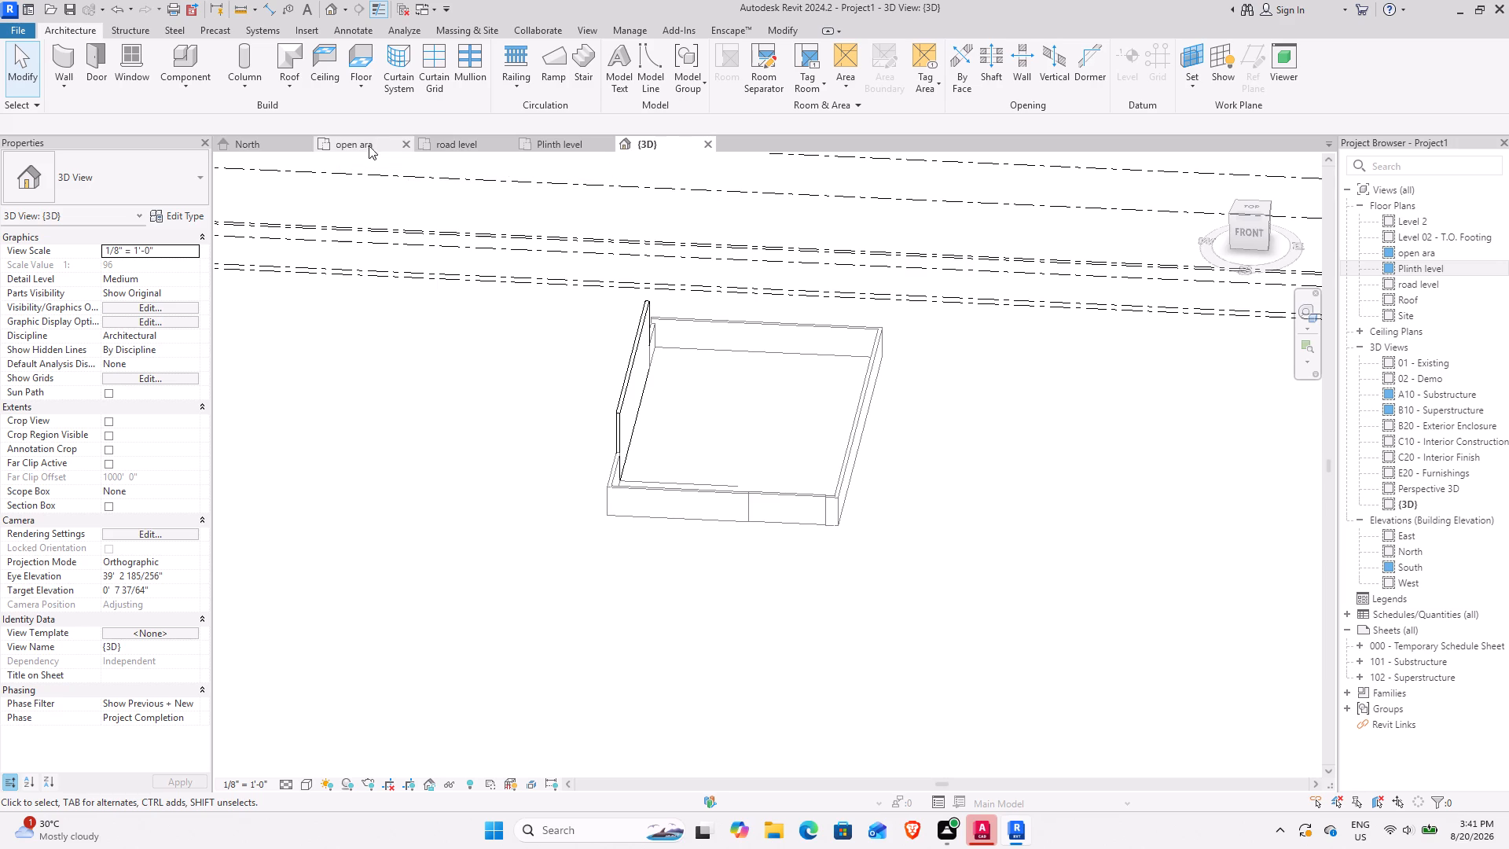
In the Plinth level plan, draw a 9" wall 5' high along the rear column line, from the west wall to the east boundary, about 44' 3" long.
{"action": "left_click", "coordinate": [578, 145]}
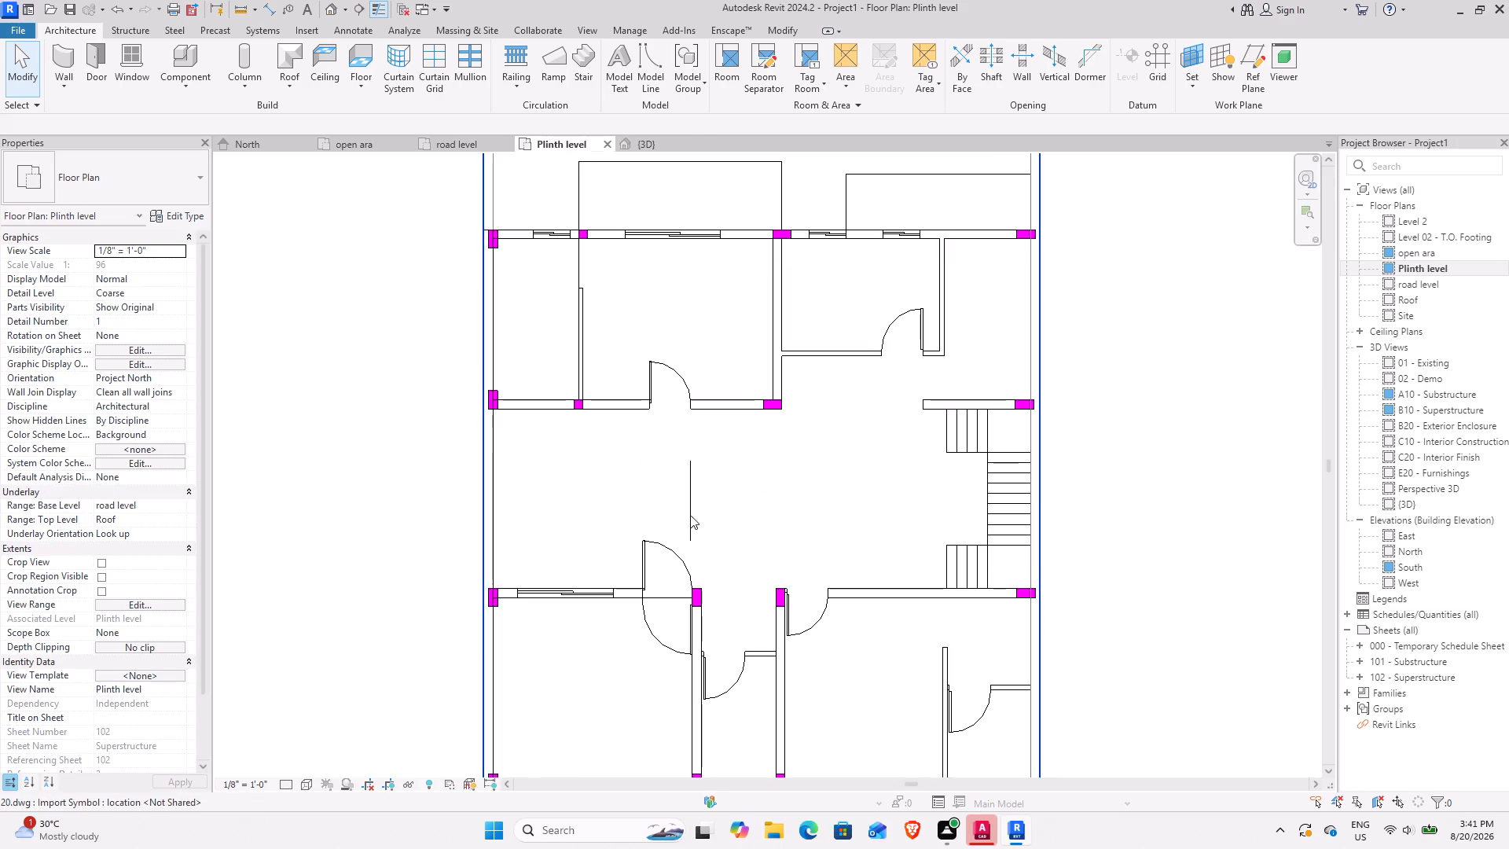
{"action": "scroll", "coordinate": [722, 537], "scroll_direction": "down", "scroll_amount": 3}
{"action": "middle_click_drag", "start_coordinate": [666, 599], "coordinate": [541, 626]}
{"action": "scroll", "coordinate": [450, 332], "scroll_direction": "up", "scroll_amount": 4}
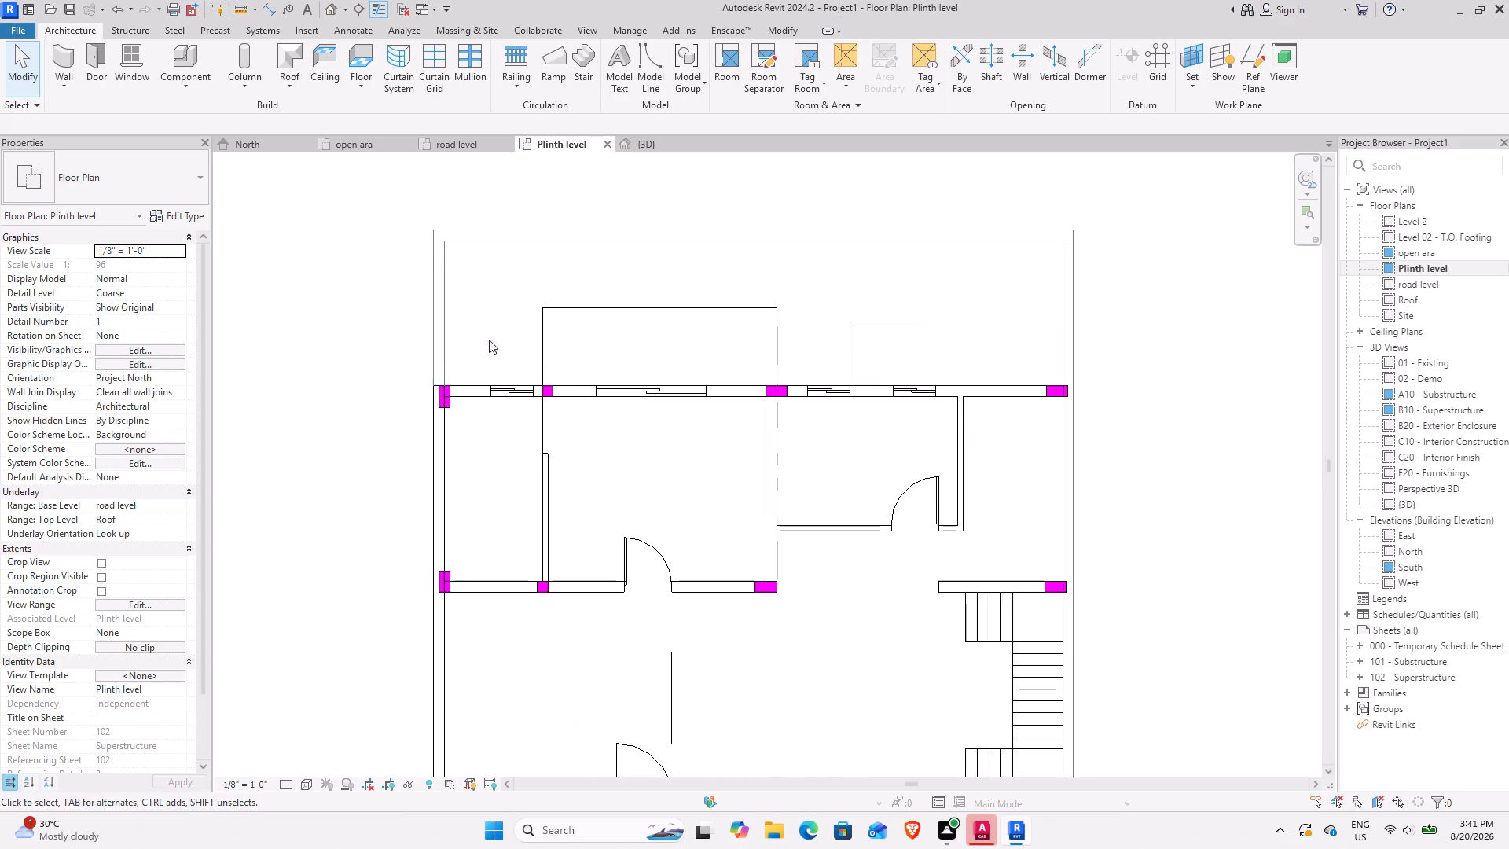
{"action": "scroll", "coordinate": [573, 369], "scroll_direction": "up", "scroll_amount": 4}
{"action": "middle_click_drag", "start_coordinate": [777, 436], "coordinate": [498, 429]}
{"action": "scroll", "coordinate": [504, 429], "scroll_direction": "down", "scroll_amount": 3}
{"action": "middle_click_drag", "start_coordinate": [392, 429], "coordinate": [400, 431]}
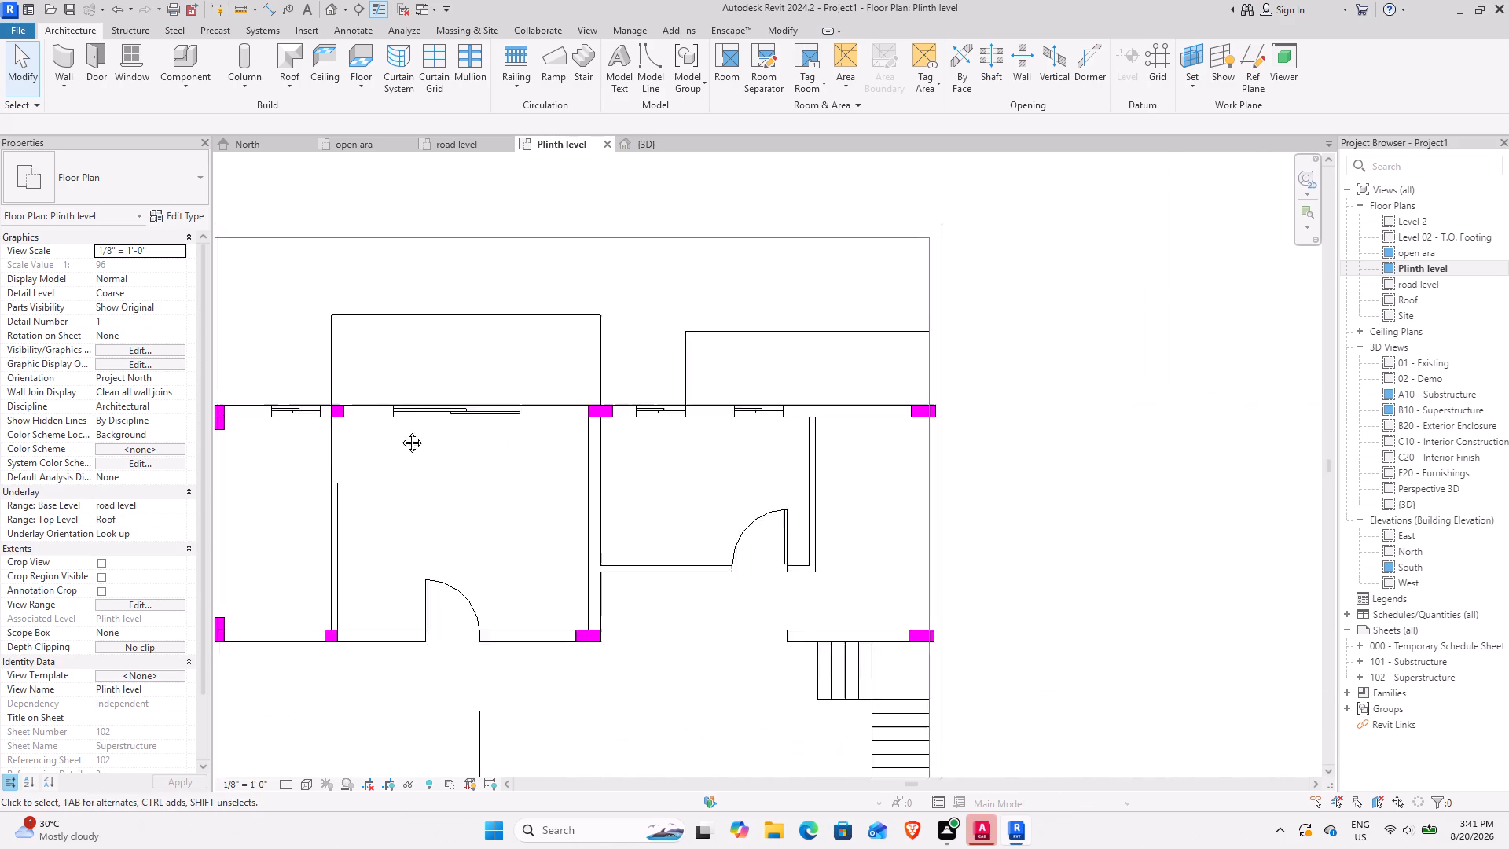
{"action": "middle_click_drag", "start_coordinate": [400, 431], "coordinate": [658, 437]}
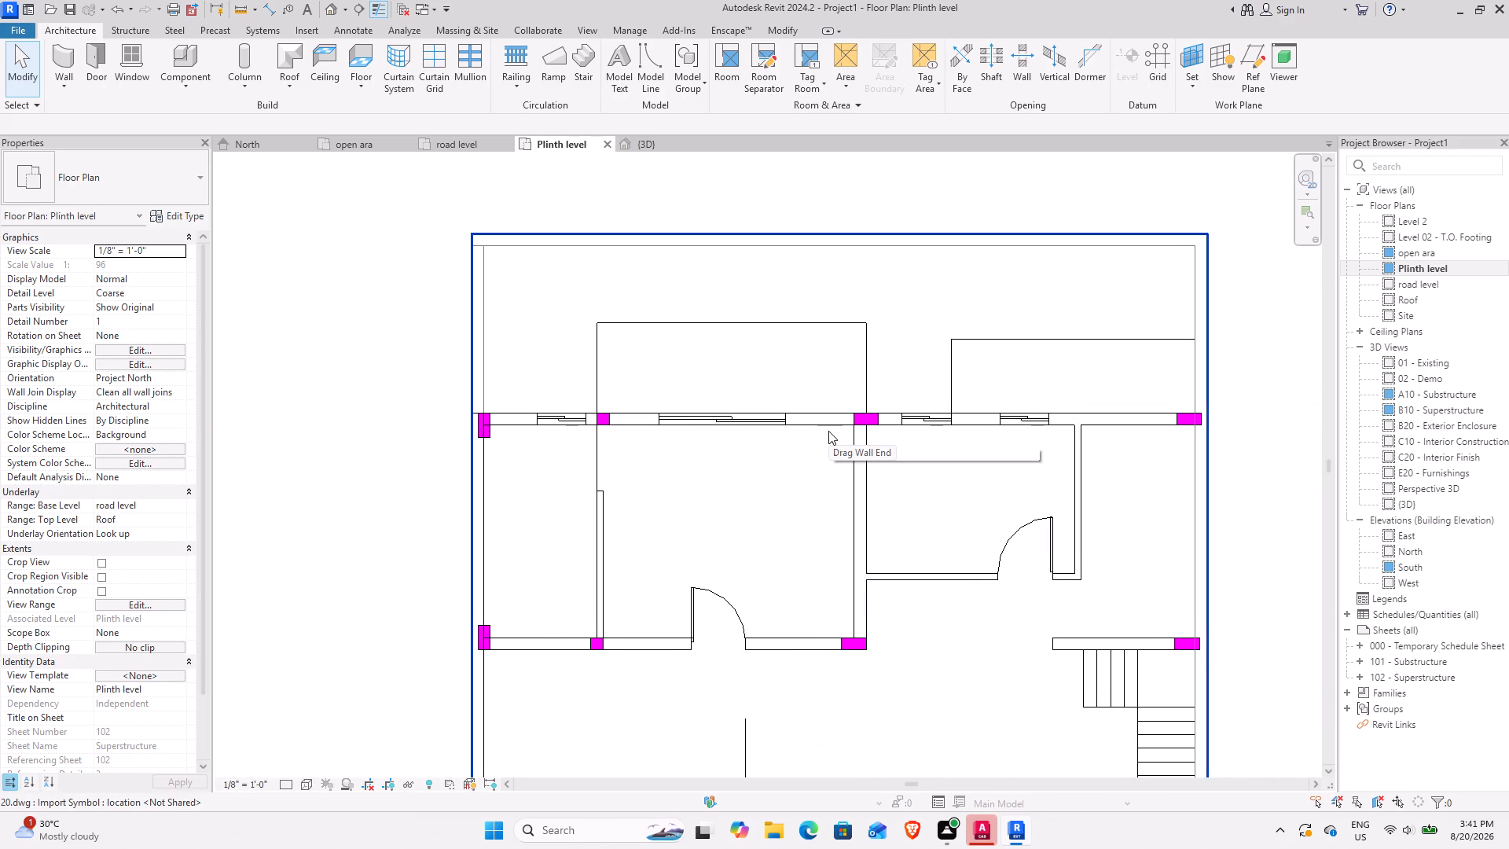
{"action": "left_click", "coordinate": [68, 58]}
{"action": "scroll", "coordinate": [495, 411], "scroll_direction": "up", "scroll_amount": 7}
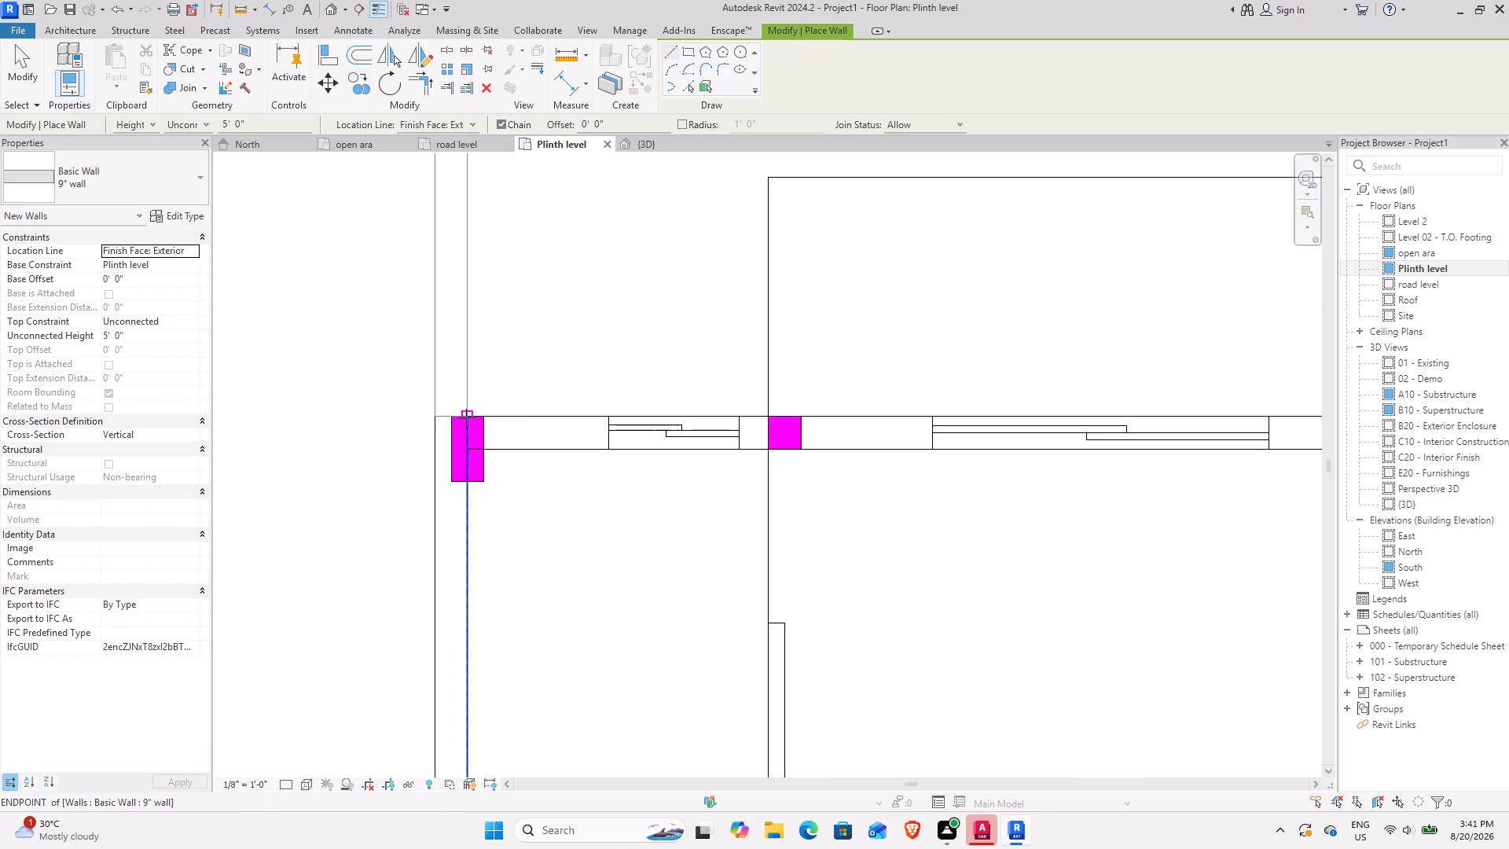
{"action": "left_click", "coordinate": [460, 418]}
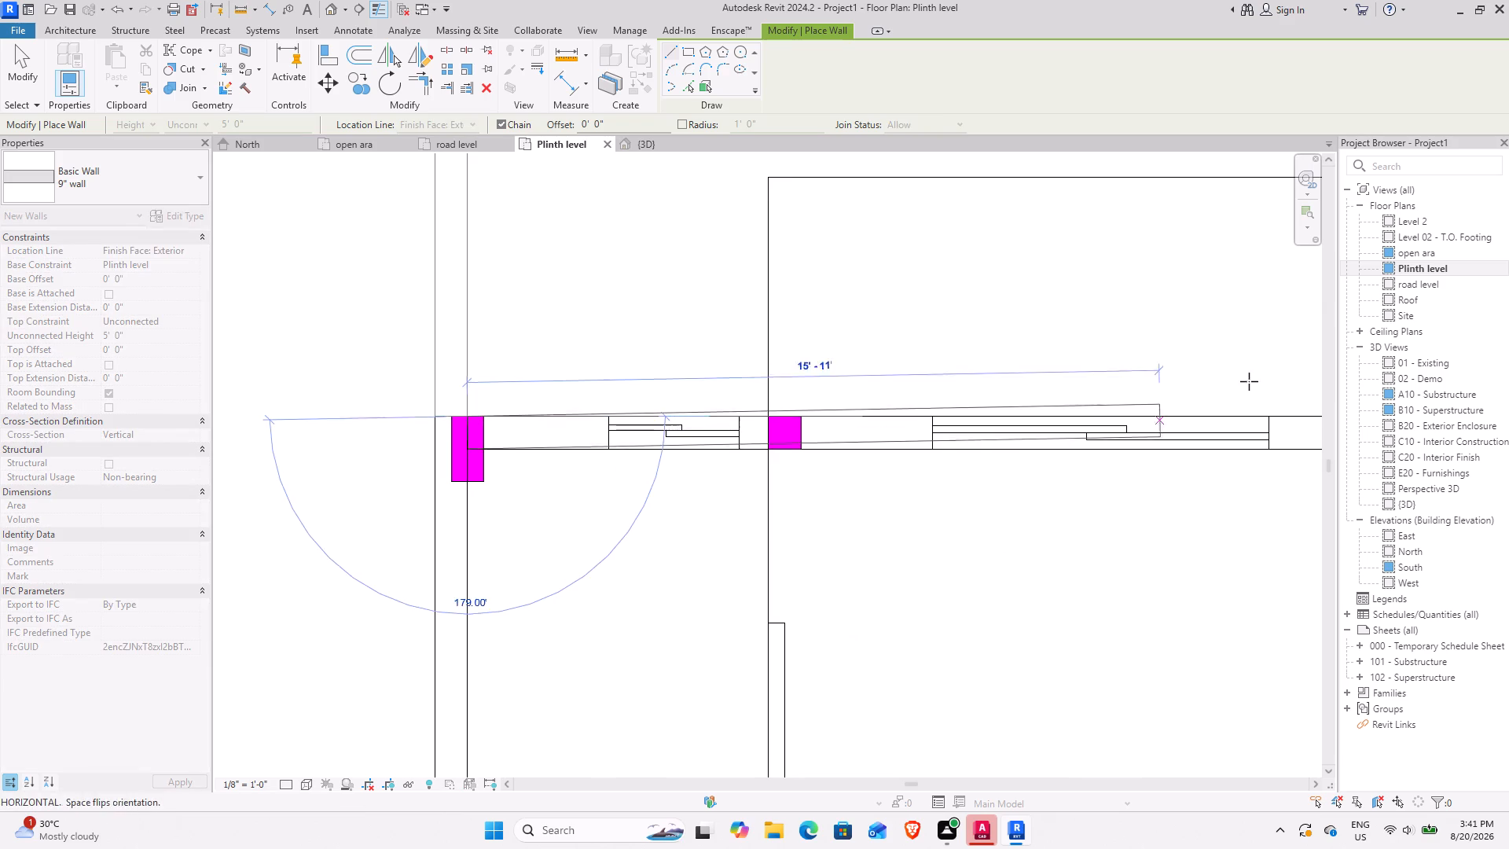
{"action": "middle_click_drag", "start_coordinate": [1268, 377], "coordinate": [69, 376]}
{"action": "scroll", "coordinate": [307, 417], "scroll_direction": "down", "scroll_amount": 3}
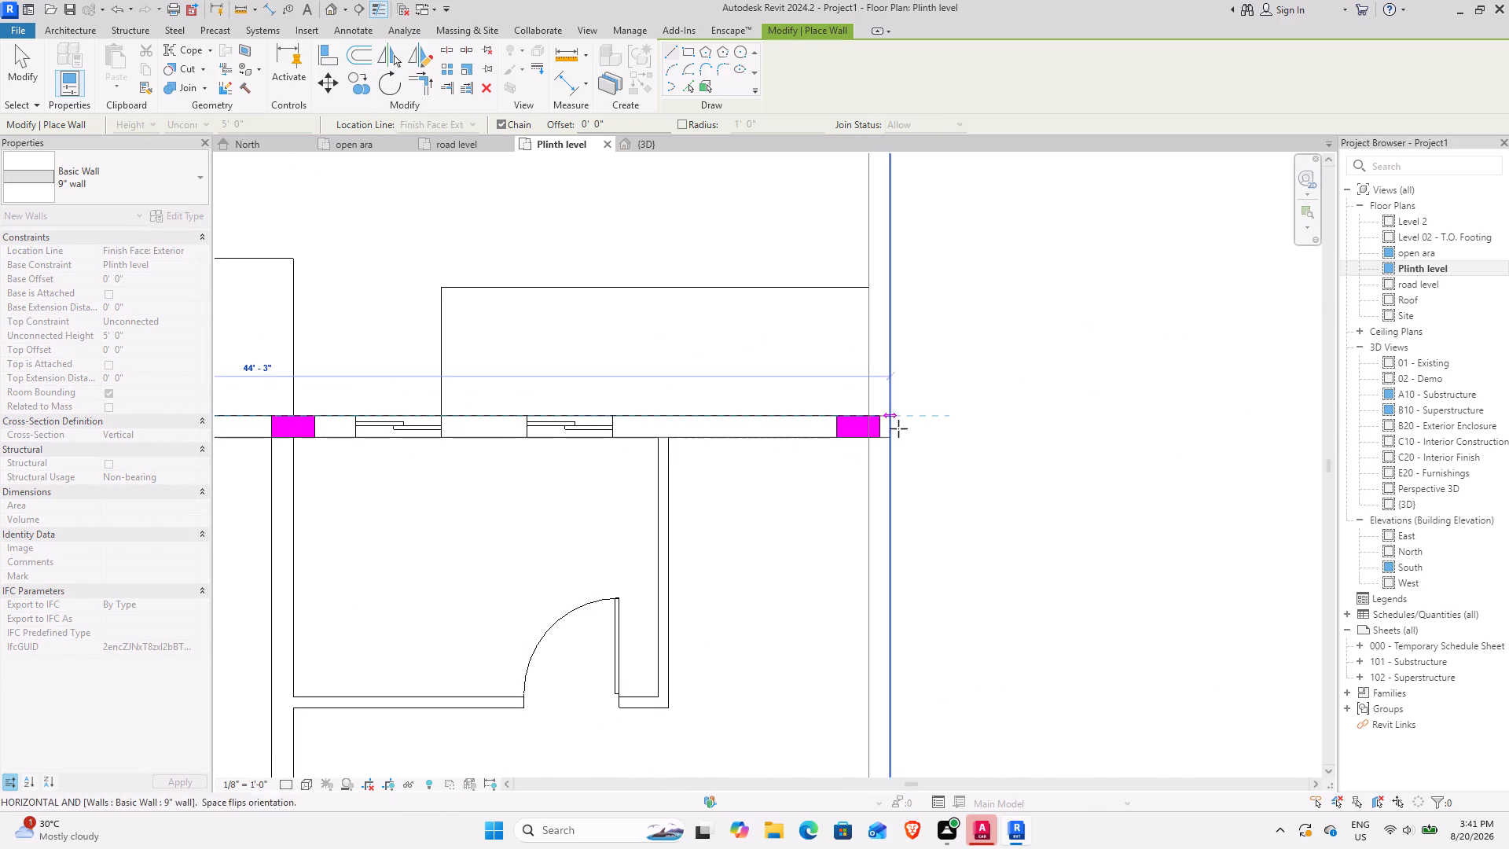
{"action": "left_click", "coordinate": [892, 415]}
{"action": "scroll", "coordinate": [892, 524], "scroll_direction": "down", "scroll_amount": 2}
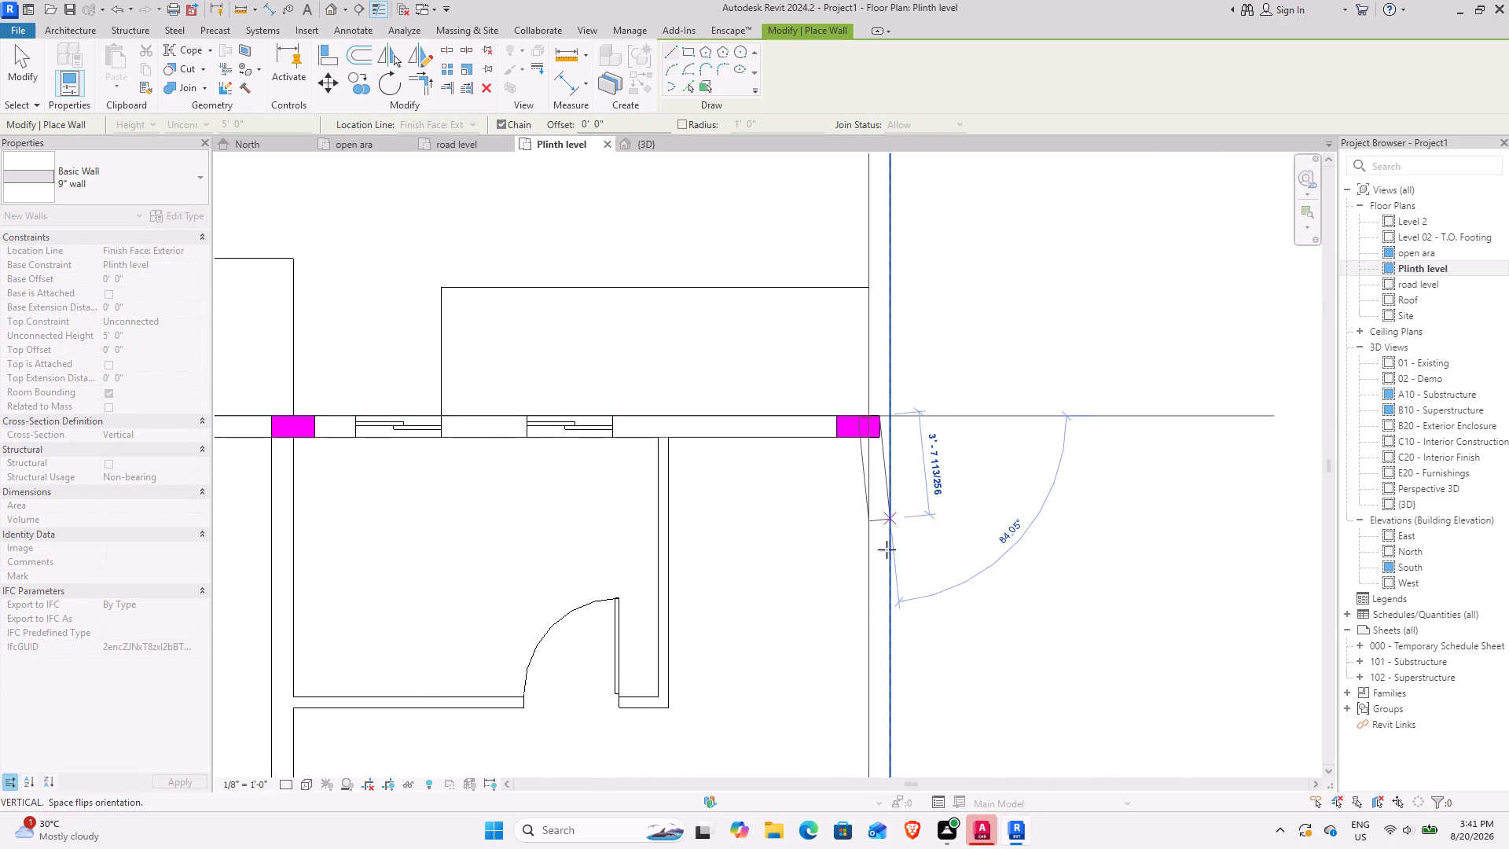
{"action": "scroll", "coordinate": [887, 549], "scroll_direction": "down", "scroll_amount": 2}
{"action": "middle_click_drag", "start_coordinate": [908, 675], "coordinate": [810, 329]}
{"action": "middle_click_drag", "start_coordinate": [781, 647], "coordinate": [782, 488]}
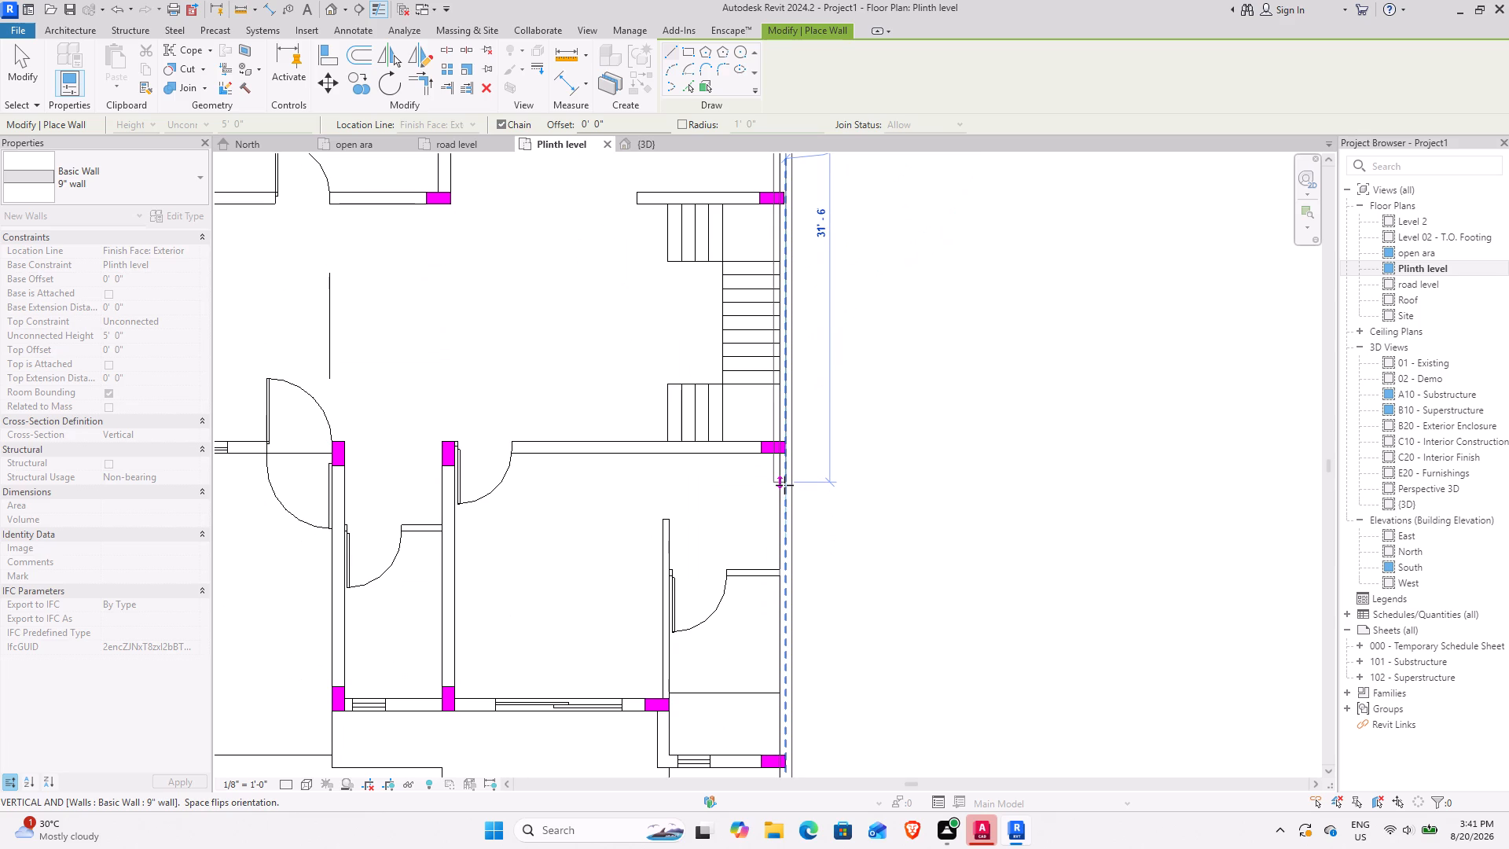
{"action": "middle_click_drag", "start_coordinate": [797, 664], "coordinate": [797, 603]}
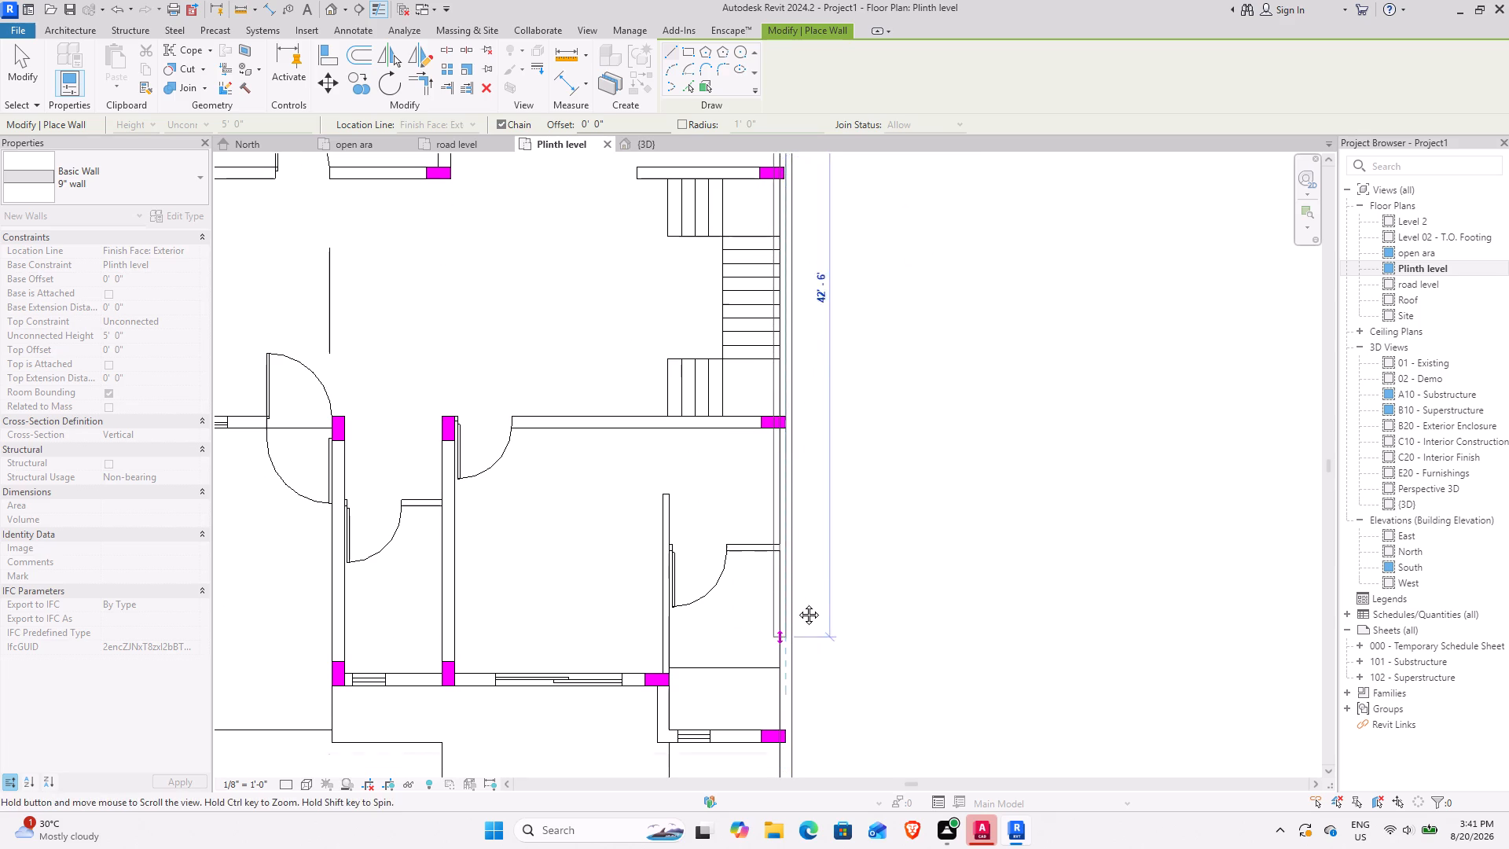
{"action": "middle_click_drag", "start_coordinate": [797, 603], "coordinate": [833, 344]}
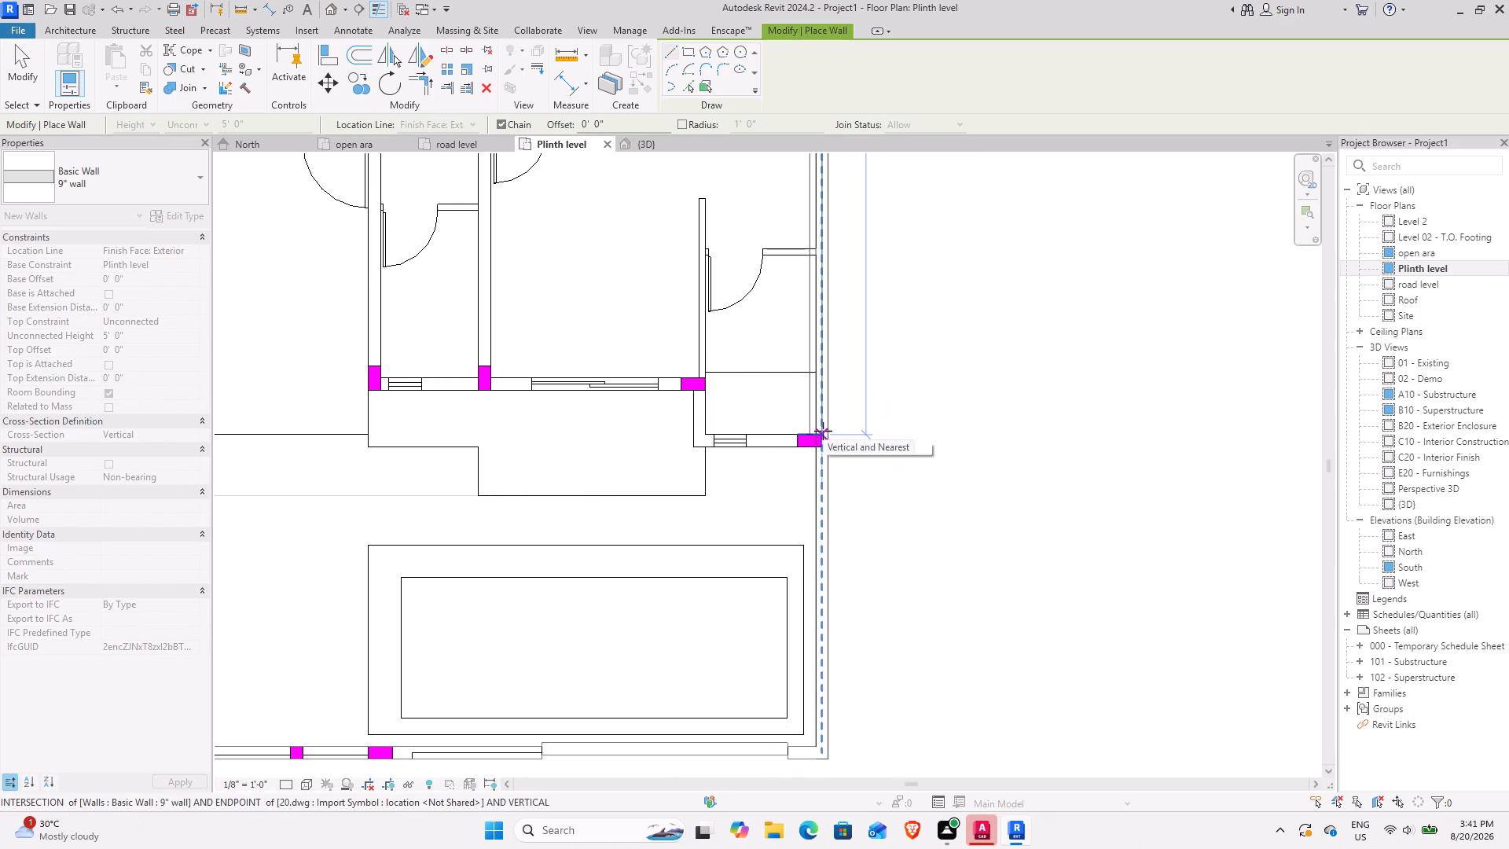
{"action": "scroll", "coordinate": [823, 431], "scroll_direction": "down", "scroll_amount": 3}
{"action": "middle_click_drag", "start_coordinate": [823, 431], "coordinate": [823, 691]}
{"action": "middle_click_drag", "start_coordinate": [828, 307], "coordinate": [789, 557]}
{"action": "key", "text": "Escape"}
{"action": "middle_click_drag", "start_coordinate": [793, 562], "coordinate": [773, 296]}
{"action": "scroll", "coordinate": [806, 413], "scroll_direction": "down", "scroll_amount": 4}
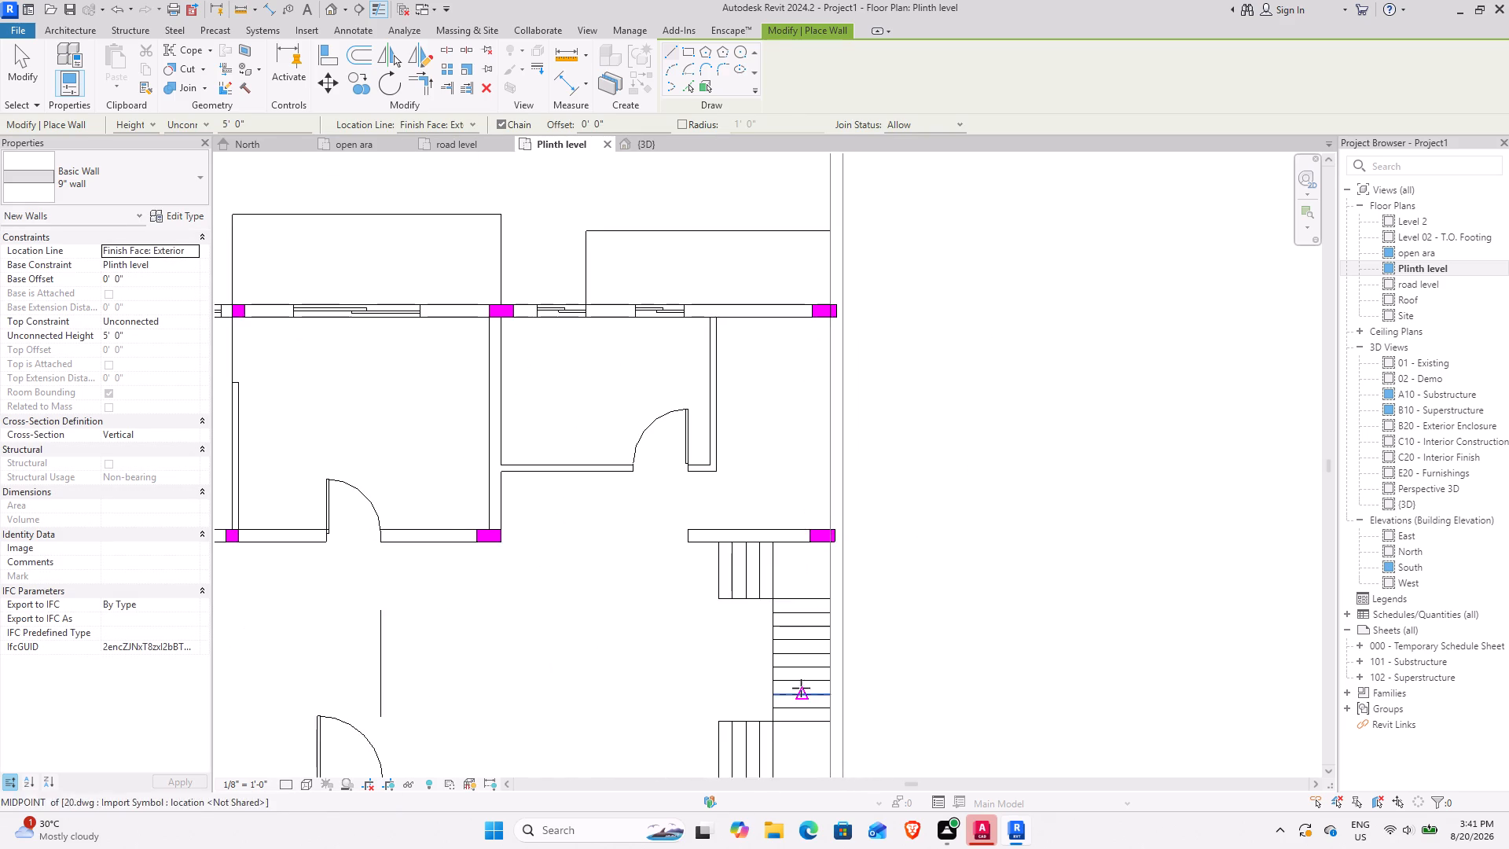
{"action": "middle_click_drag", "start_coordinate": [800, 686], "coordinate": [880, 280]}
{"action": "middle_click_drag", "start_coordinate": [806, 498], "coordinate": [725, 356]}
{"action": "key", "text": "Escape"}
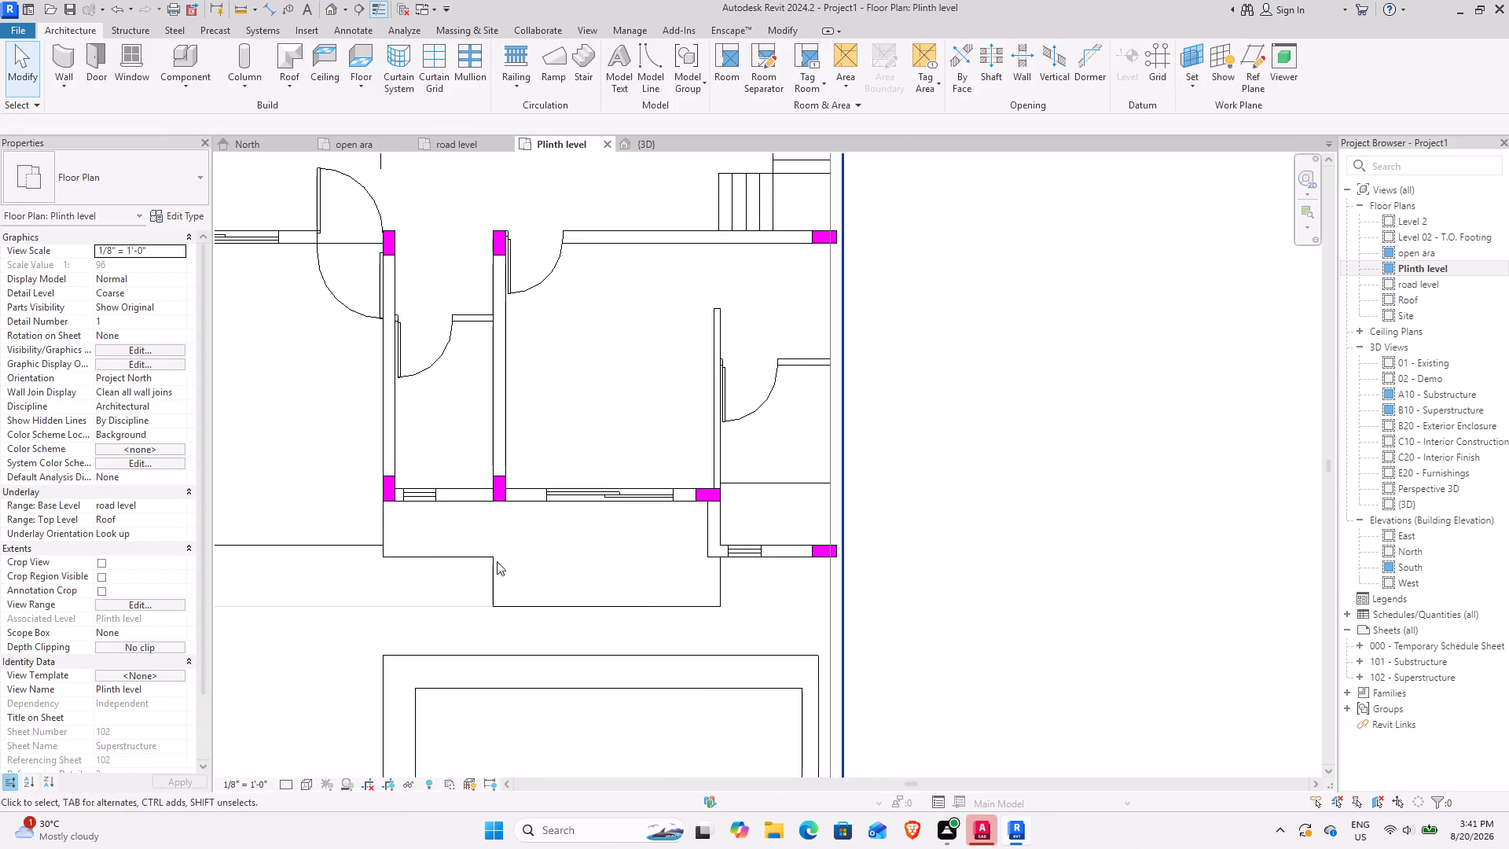
Draw a model line about 7' 6" long from the front porch edge's corner straight across to the east boundary's outer face.
{"action": "middle_click_drag", "start_coordinate": [499, 557], "coordinate": [764, 471]}
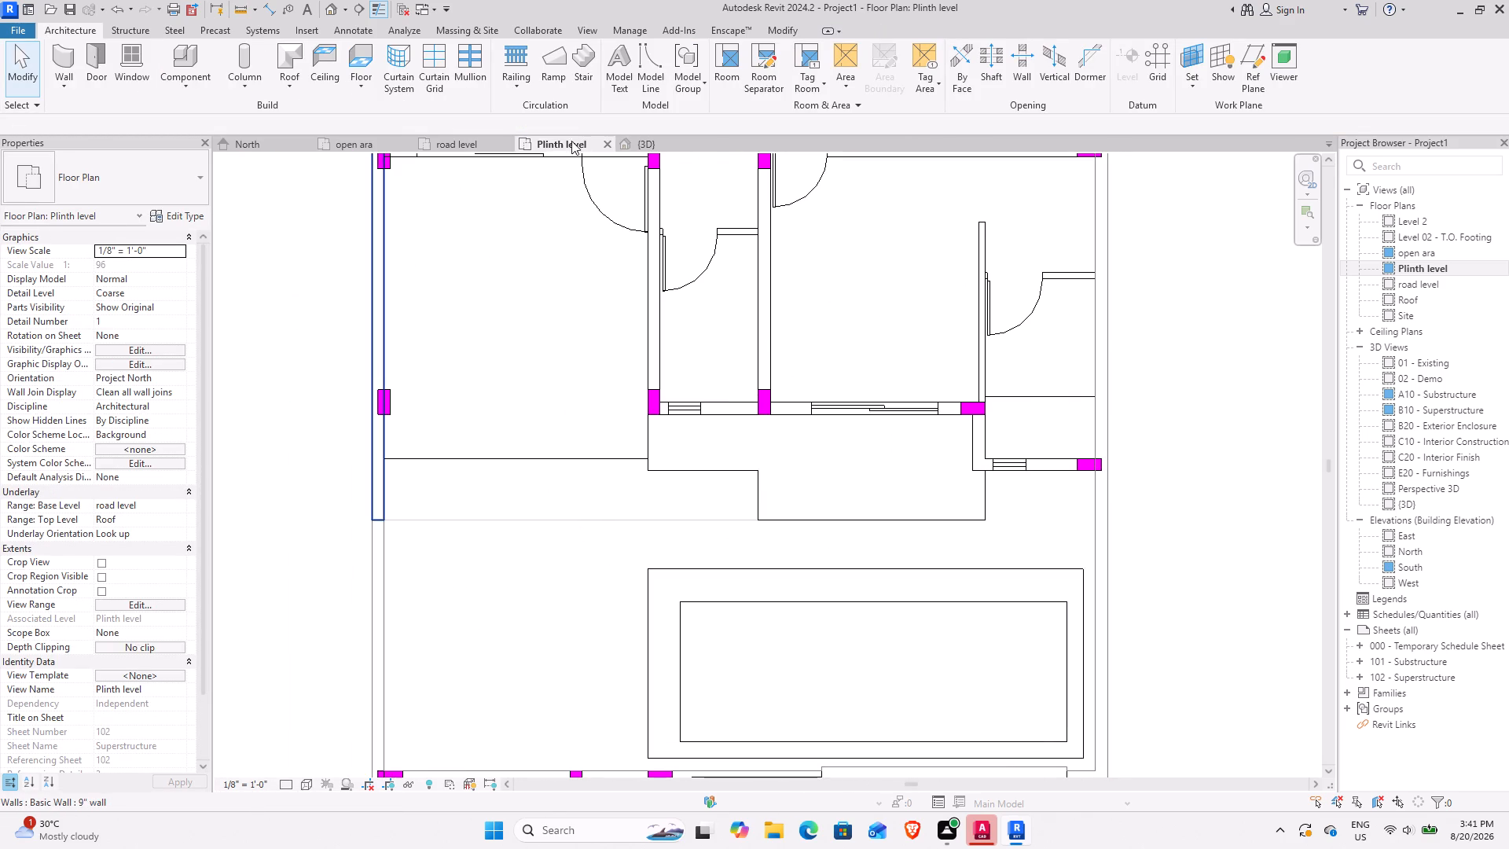
{"action": "key", "text": "Escape"}
{"action": "left_click", "coordinate": [652, 57]}
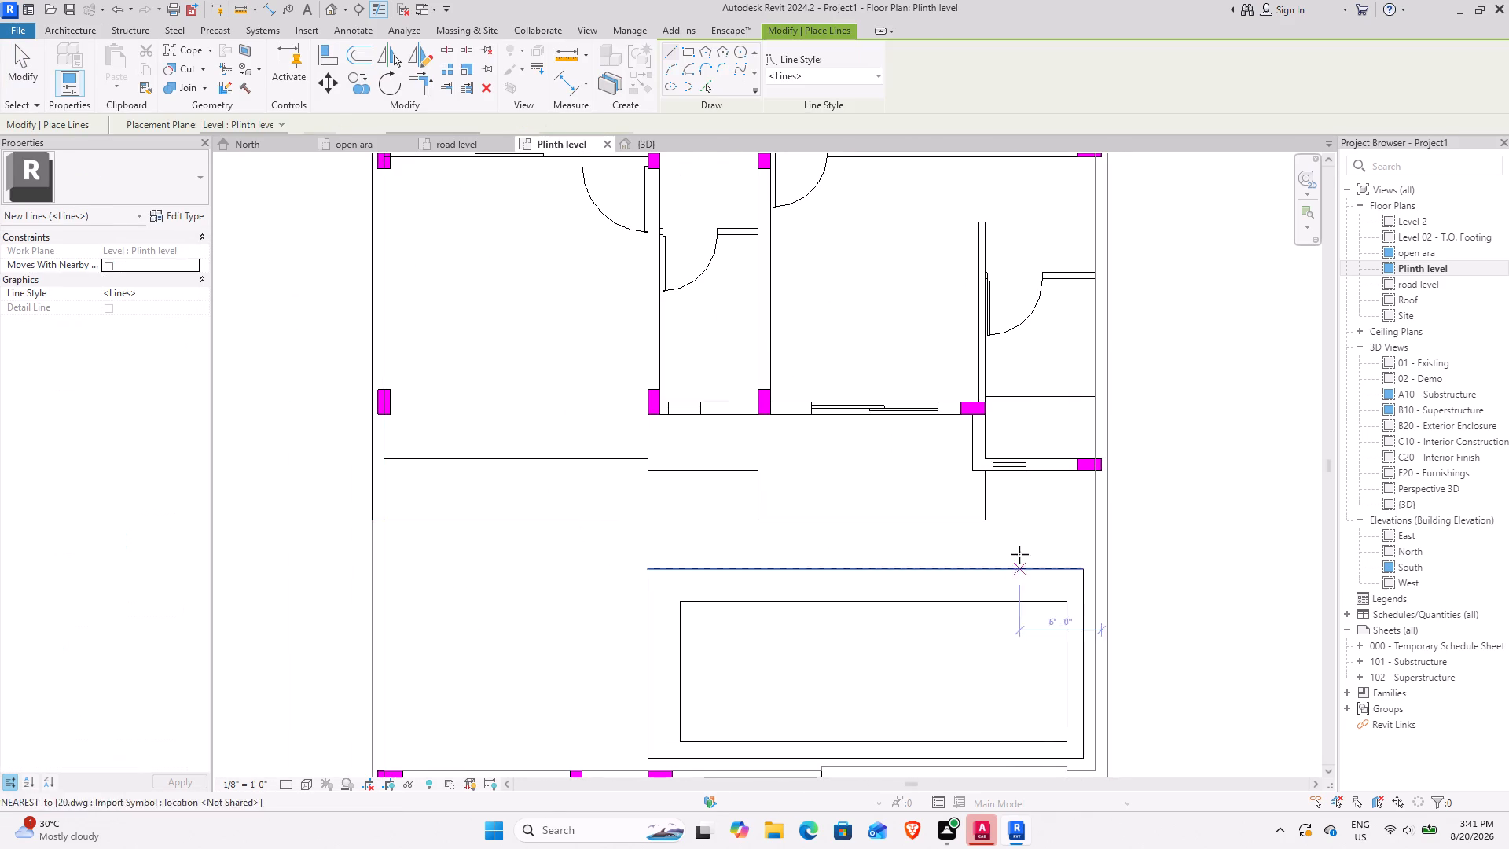
{"action": "left_click", "coordinate": [993, 522]}
{"action": "left_click", "coordinate": [1107, 514]}
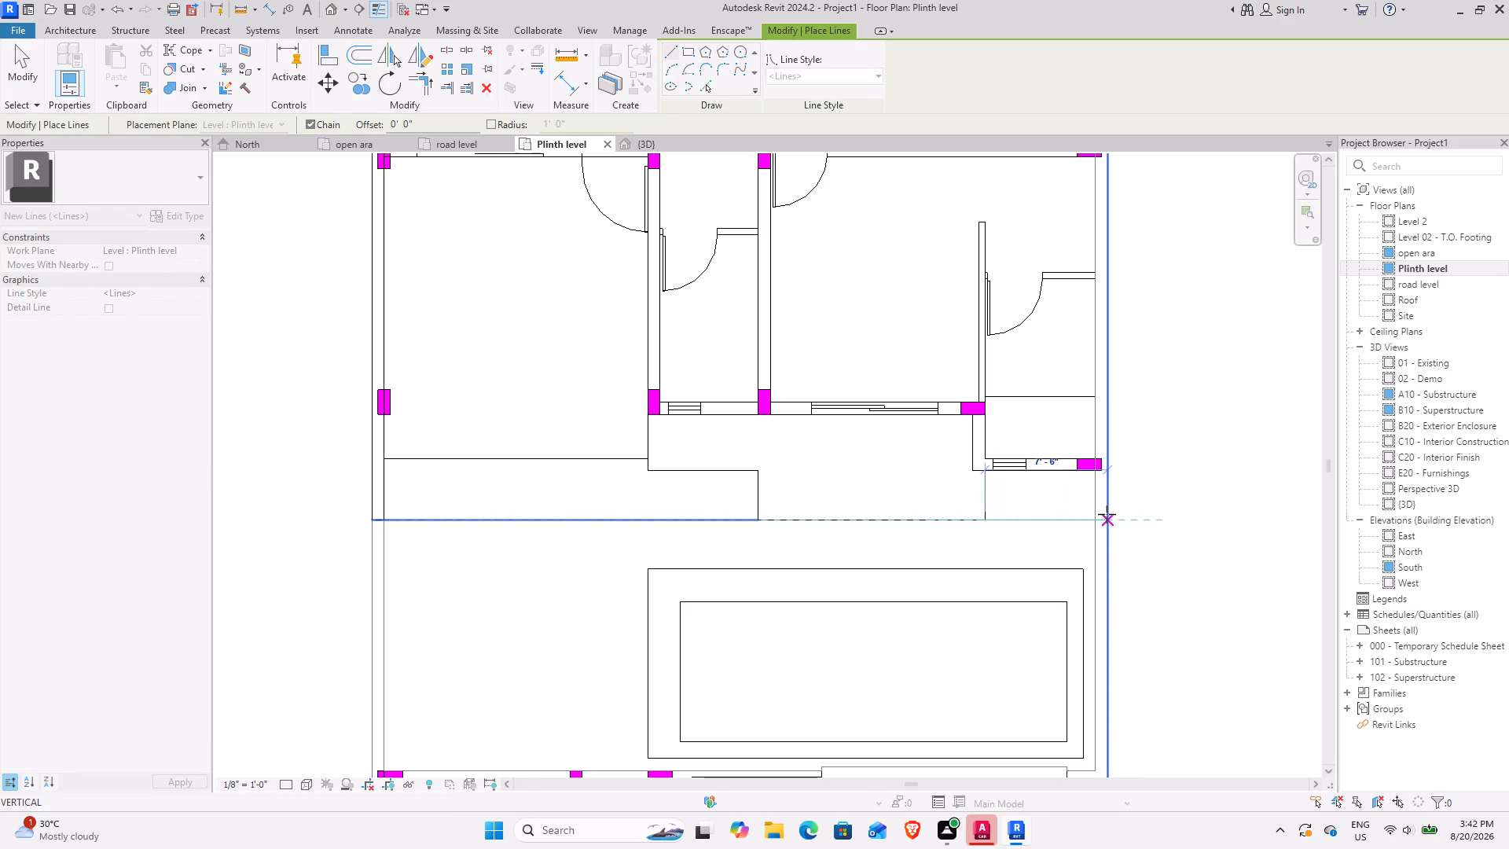
{"action": "key", "text": "Escape"}
{"action": "scroll", "coordinate": [1093, 356], "scroll_direction": "down", "scroll_amount": 4}
{"action": "middle_click_drag", "start_coordinate": [1093, 322], "coordinate": [845, 690]}
{"action": "key", "text": "Escape"}
{"action": "key", "text": "Escape"}
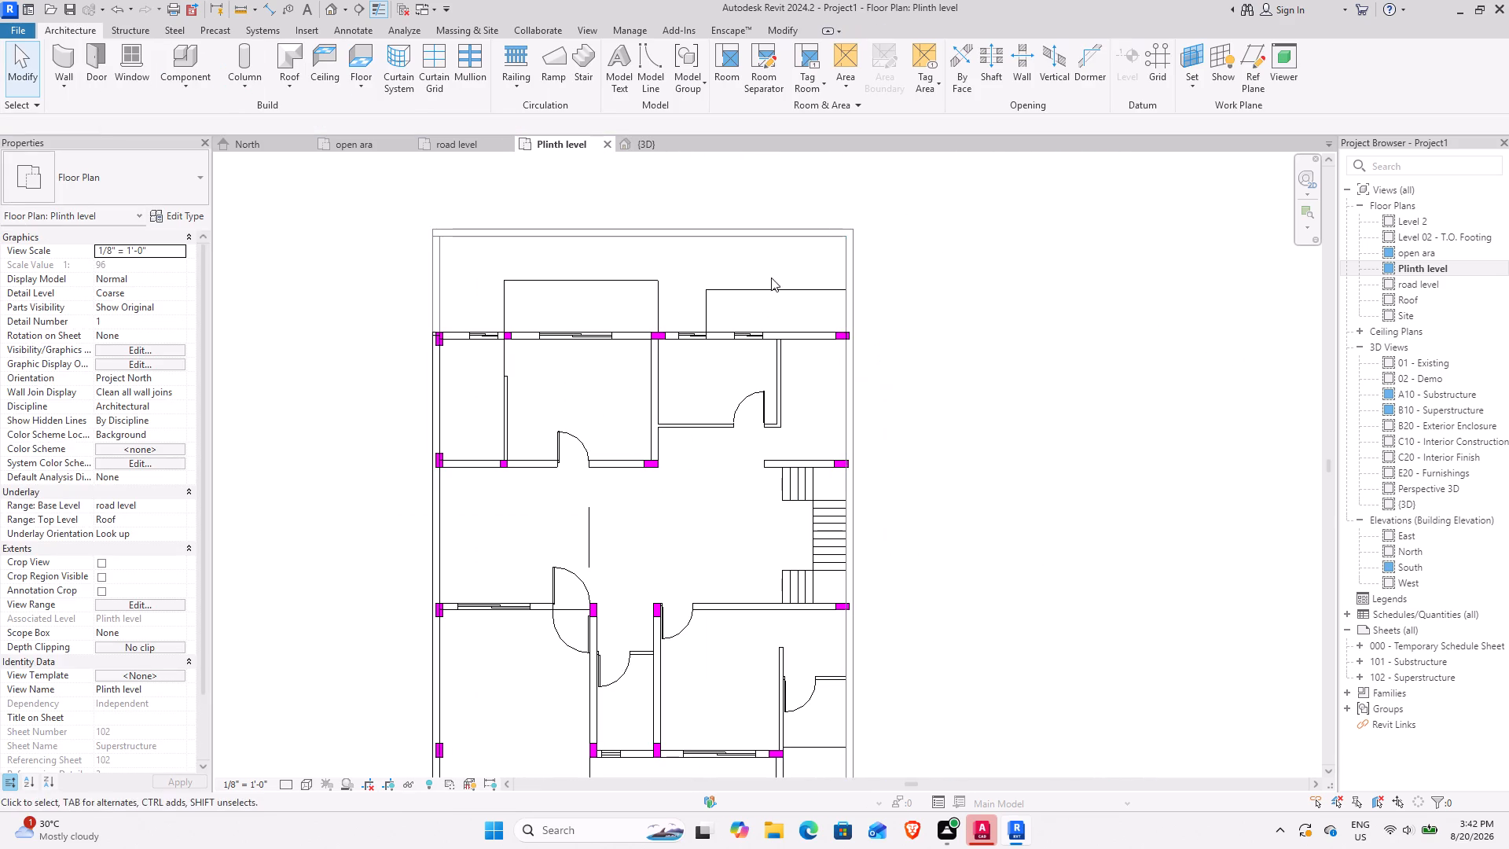
Draw a 9" wall 5' high along the east boundary, from the rear column line to the new model line at the porch edge.
{"action": "left_click", "coordinate": [67, 70]}
{"action": "scroll", "coordinate": [875, 318], "scroll_direction": "up", "scroll_amount": 3}
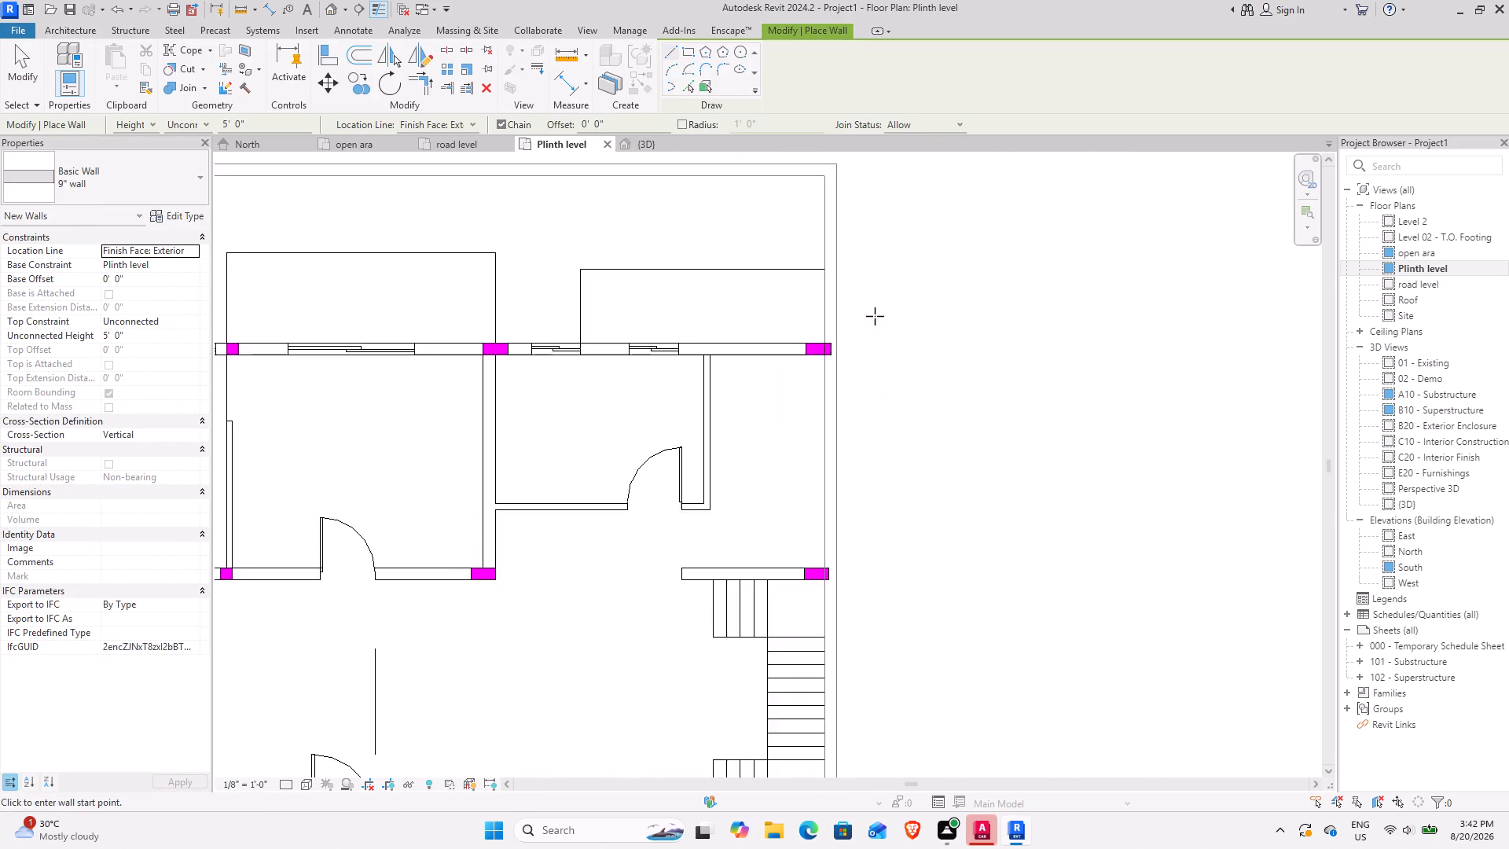
{"action": "scroll", "coordinate": [875, 316], "scroll_direction": "up", "scroll_amount": 9}
{"action": "left_click", "coordinate": [751, 395]}
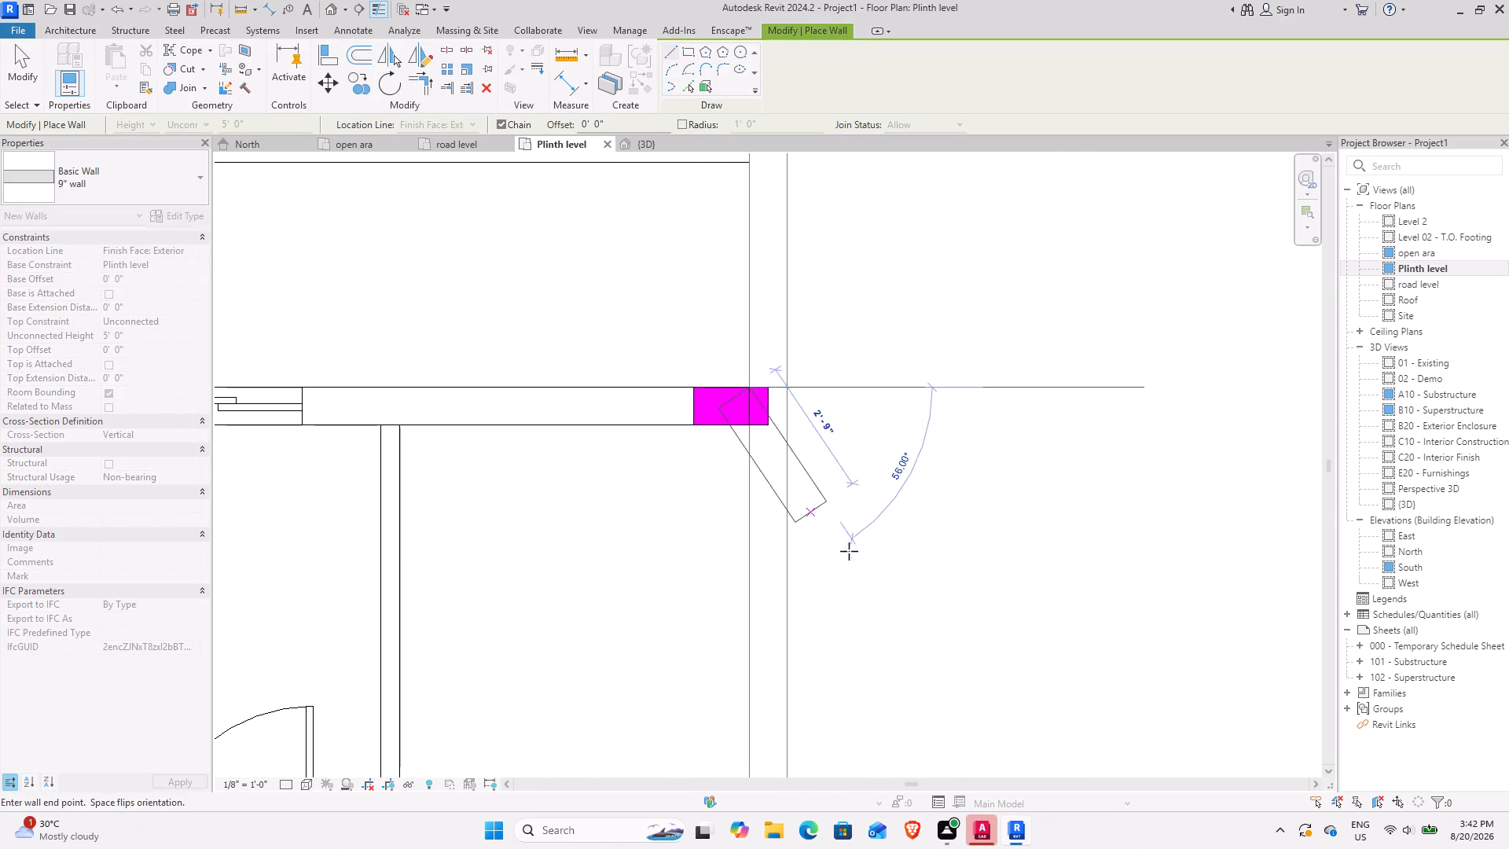
{"action": "key", "text": "space"}
{"action": "scroll", "coordinate": [731, 601], "scroll_direction": "down", "scroll_amount": 4}
{"action": "middle_click_drag", "start_coordinate": [776, 662], "coordinate": [758, 223]}
{"action": "scroll", "coordinate": [824, 529], "scroll_direction": "down", "scroll_amount": 2}
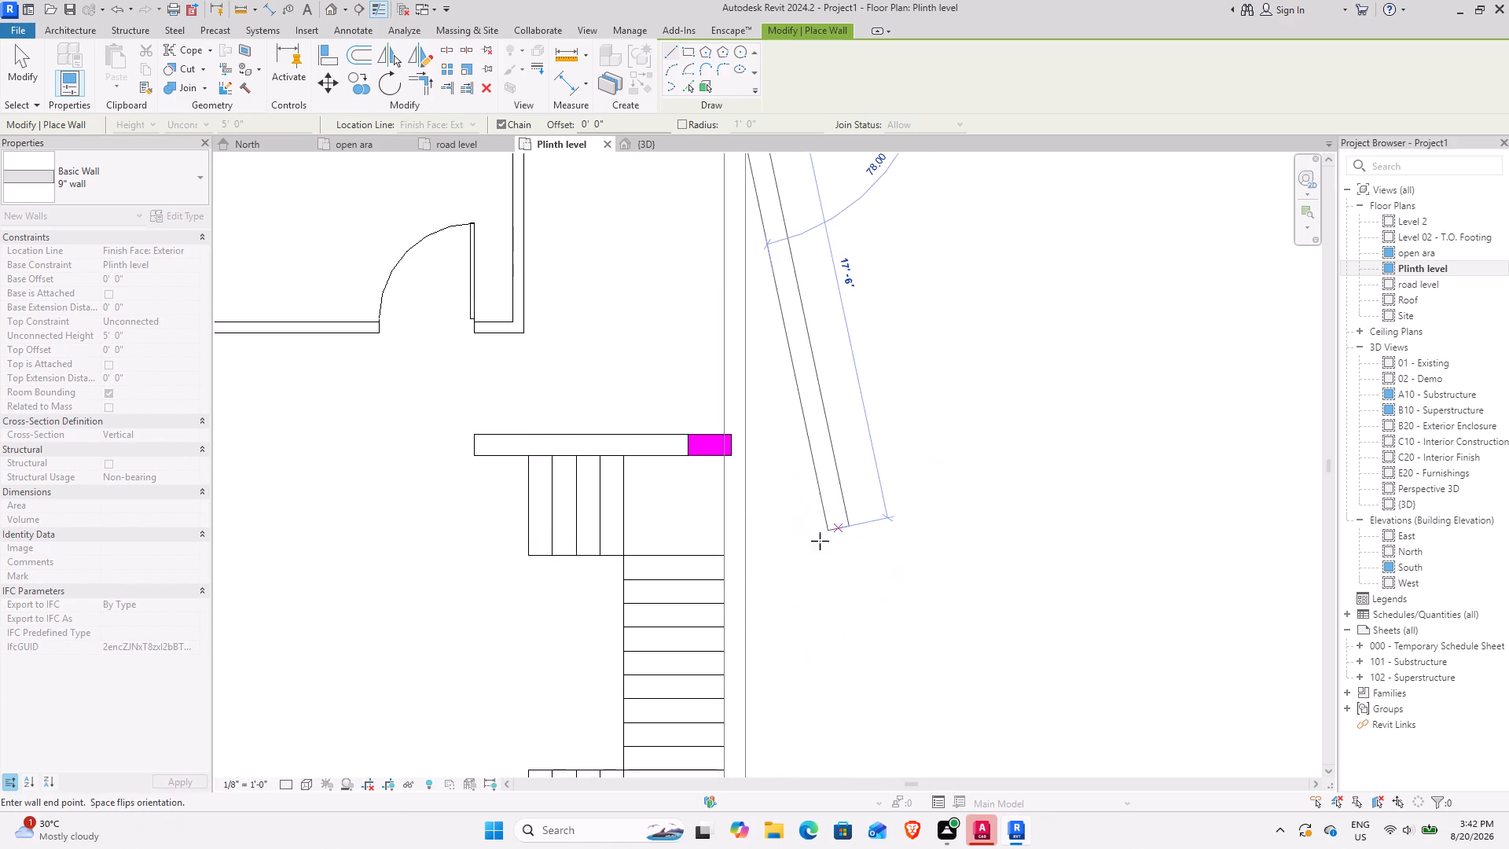
{"action": "scroll", "coordinate": [820, 541], "scroll_direction": "down", "scroll_amount": 2}
{"action": "middle_click_drag", "start_coordinate": [758, 692], "coordinate": [744, 263]}
{"action": "middle_click_drag", "start_coordinate": [757, 660], "coordinate": [767, 333]}
{"action": "scroll", "coordinate": [763, 330], "scroll_direction": "up", "scroll_amount": 7}
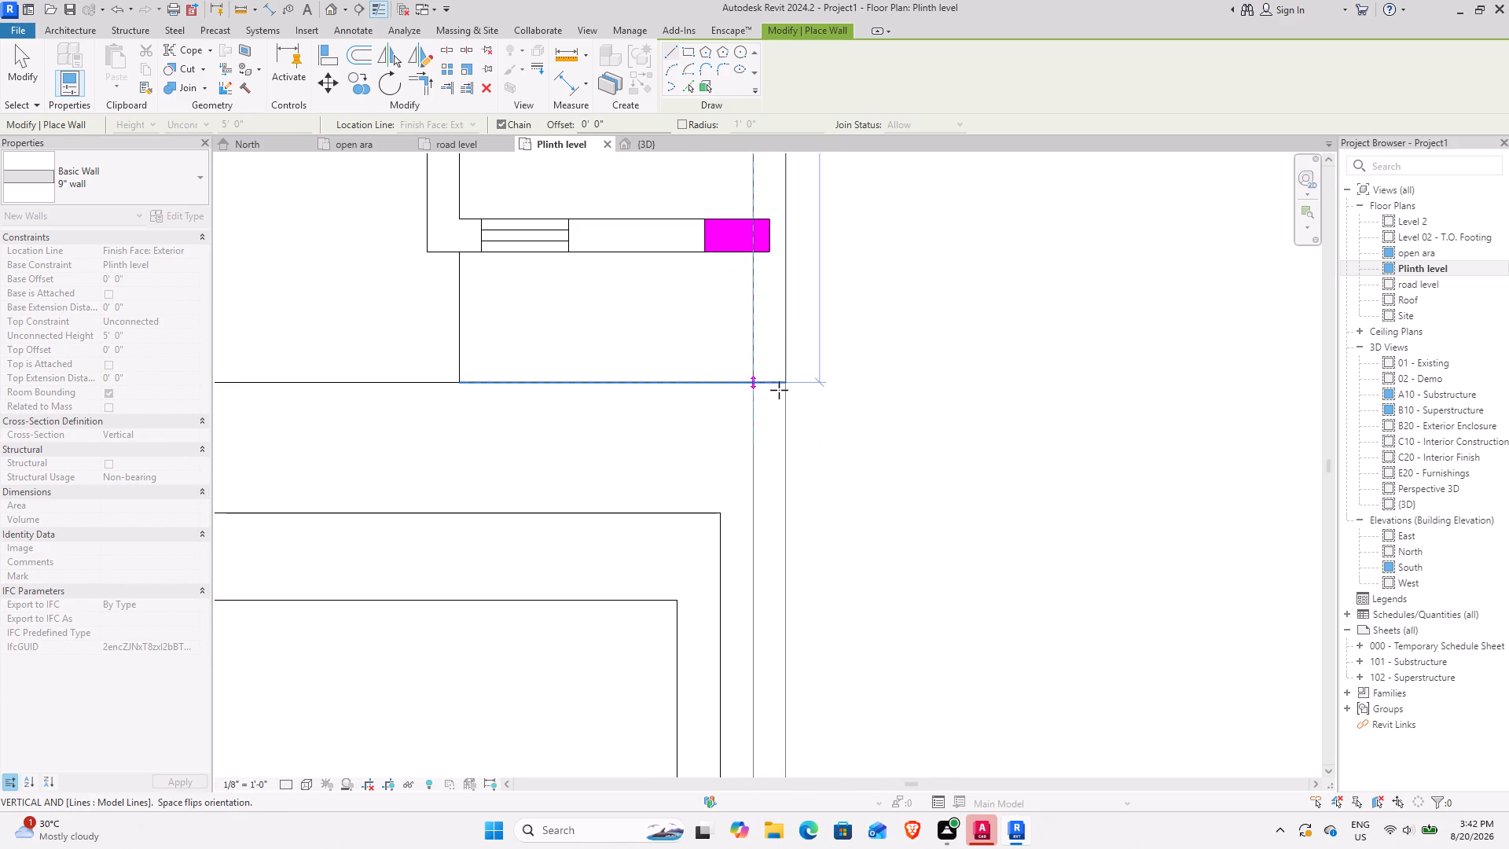
{"action": "left_click", "coordinate": [779, 390]}
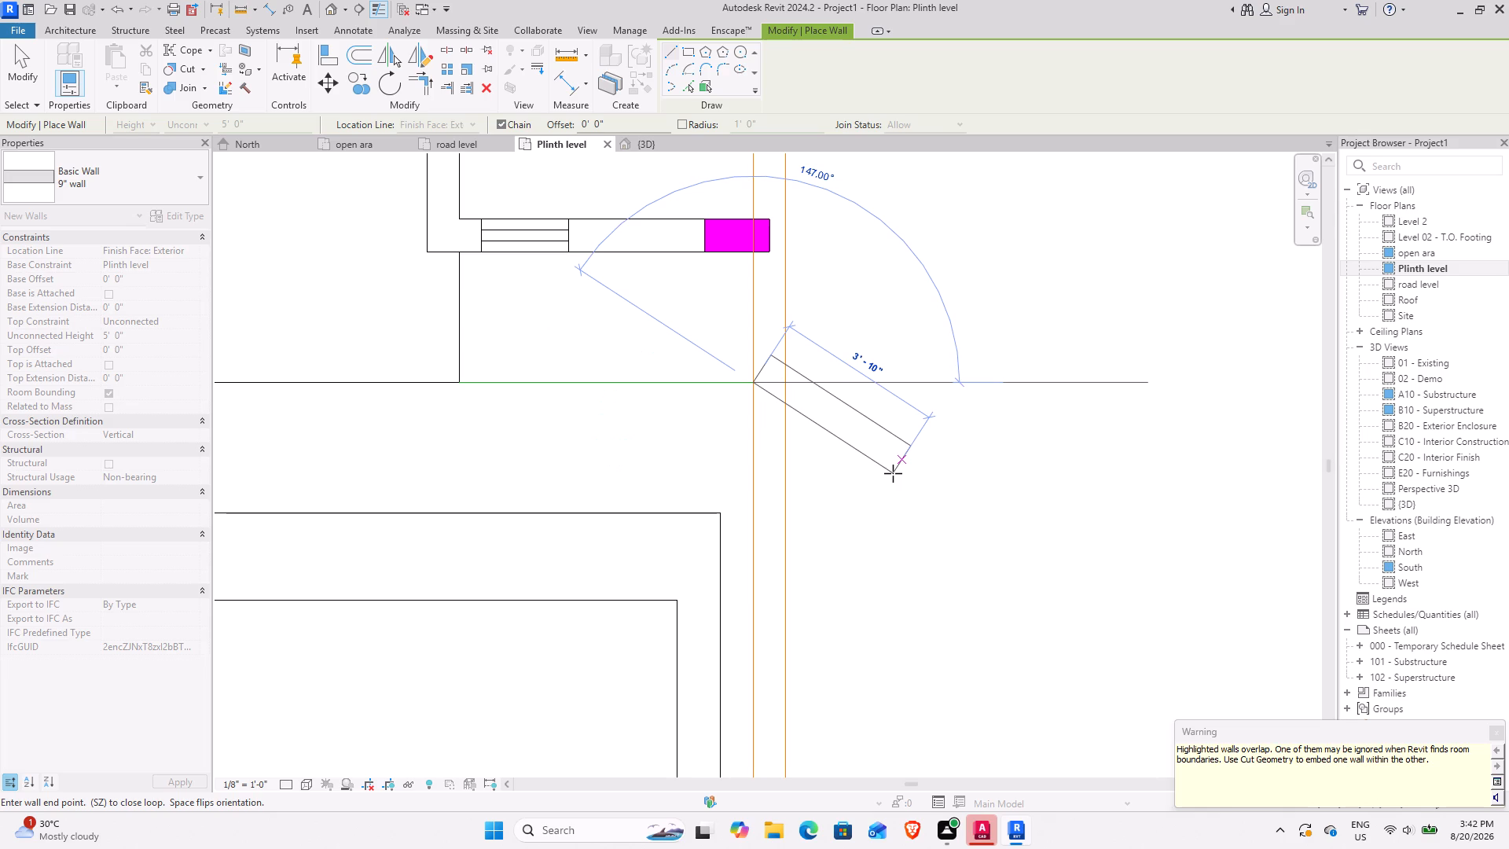
{"action": "key", "text": "Escape"}
{"action": "middle_click_drag", "start_coordinate": [806, 316], "coordinate": [861, 538]}
{"action": "key", "text": "Escape"}
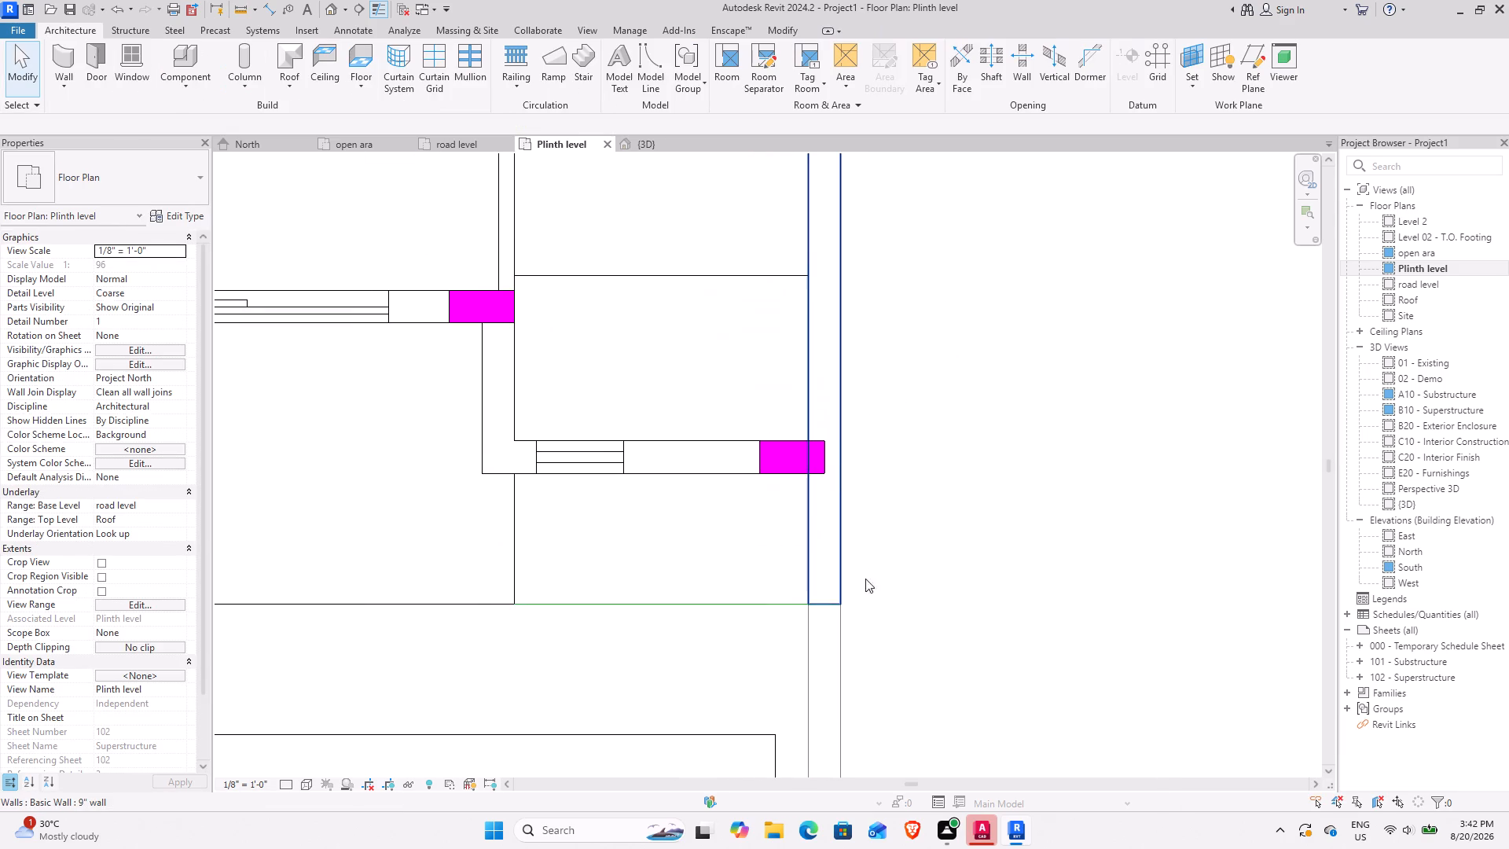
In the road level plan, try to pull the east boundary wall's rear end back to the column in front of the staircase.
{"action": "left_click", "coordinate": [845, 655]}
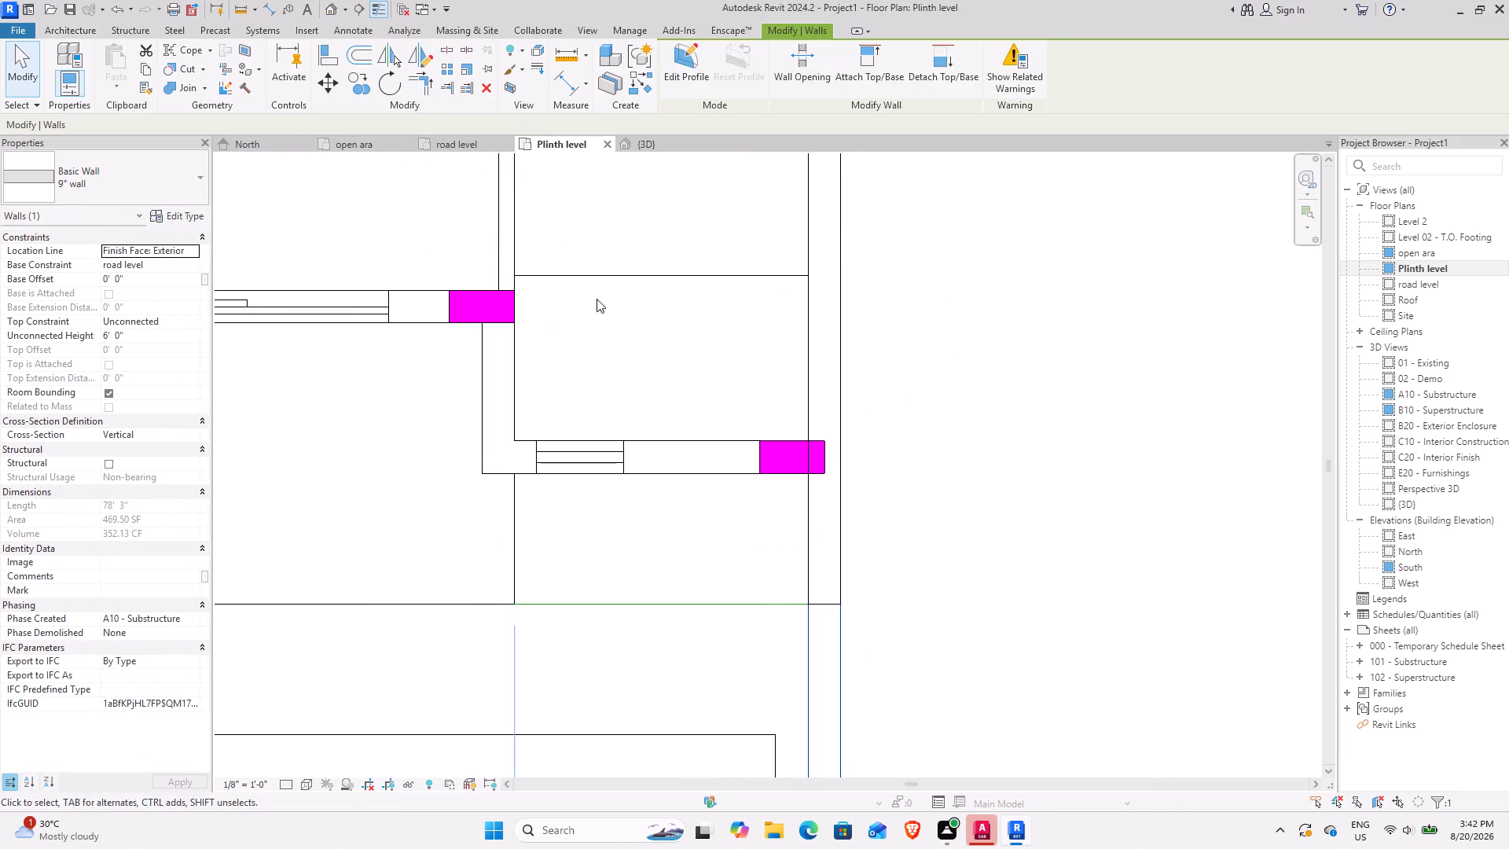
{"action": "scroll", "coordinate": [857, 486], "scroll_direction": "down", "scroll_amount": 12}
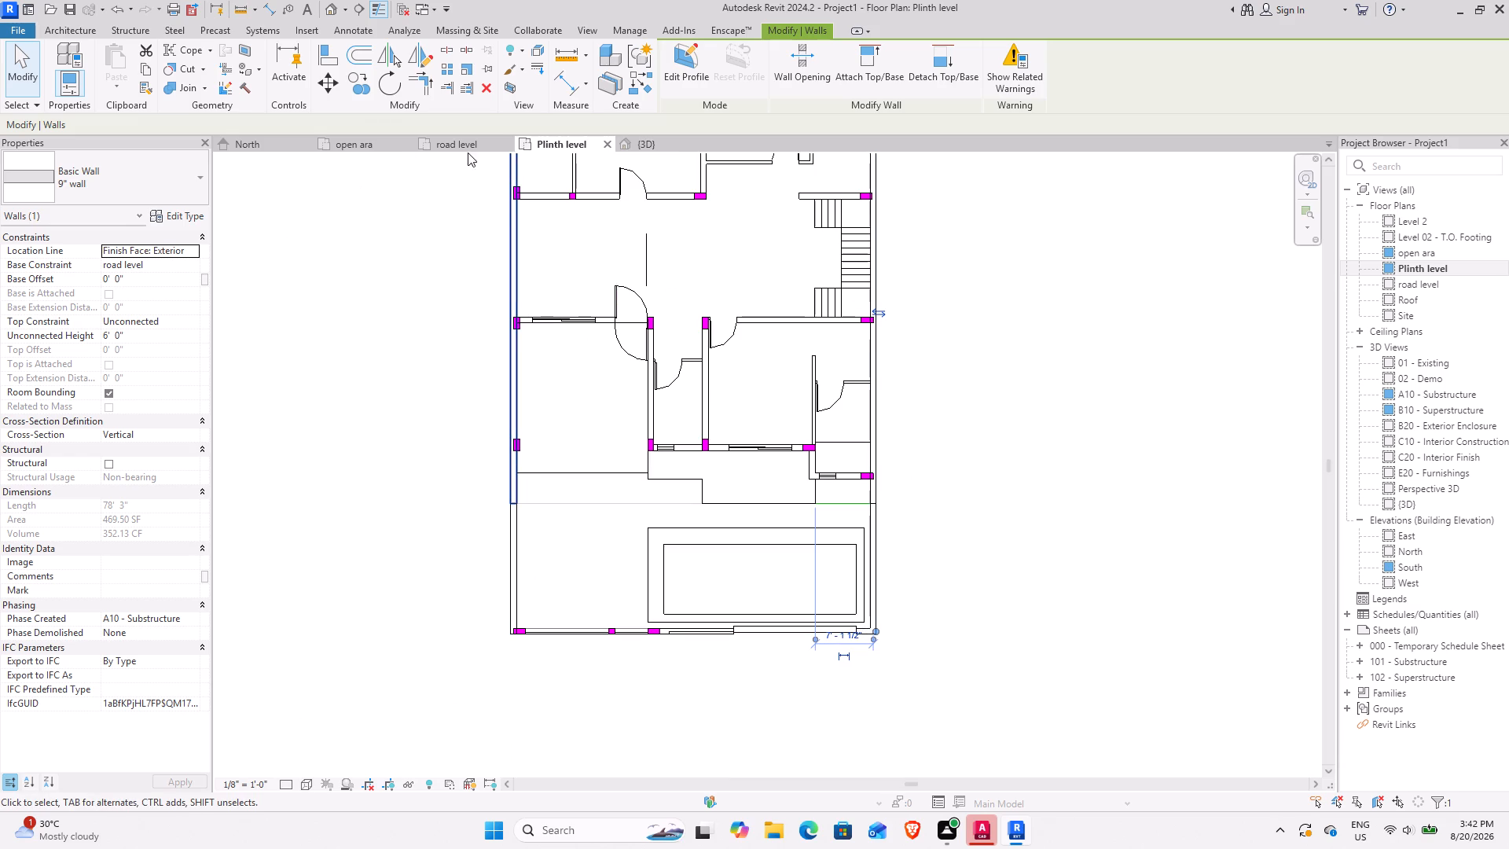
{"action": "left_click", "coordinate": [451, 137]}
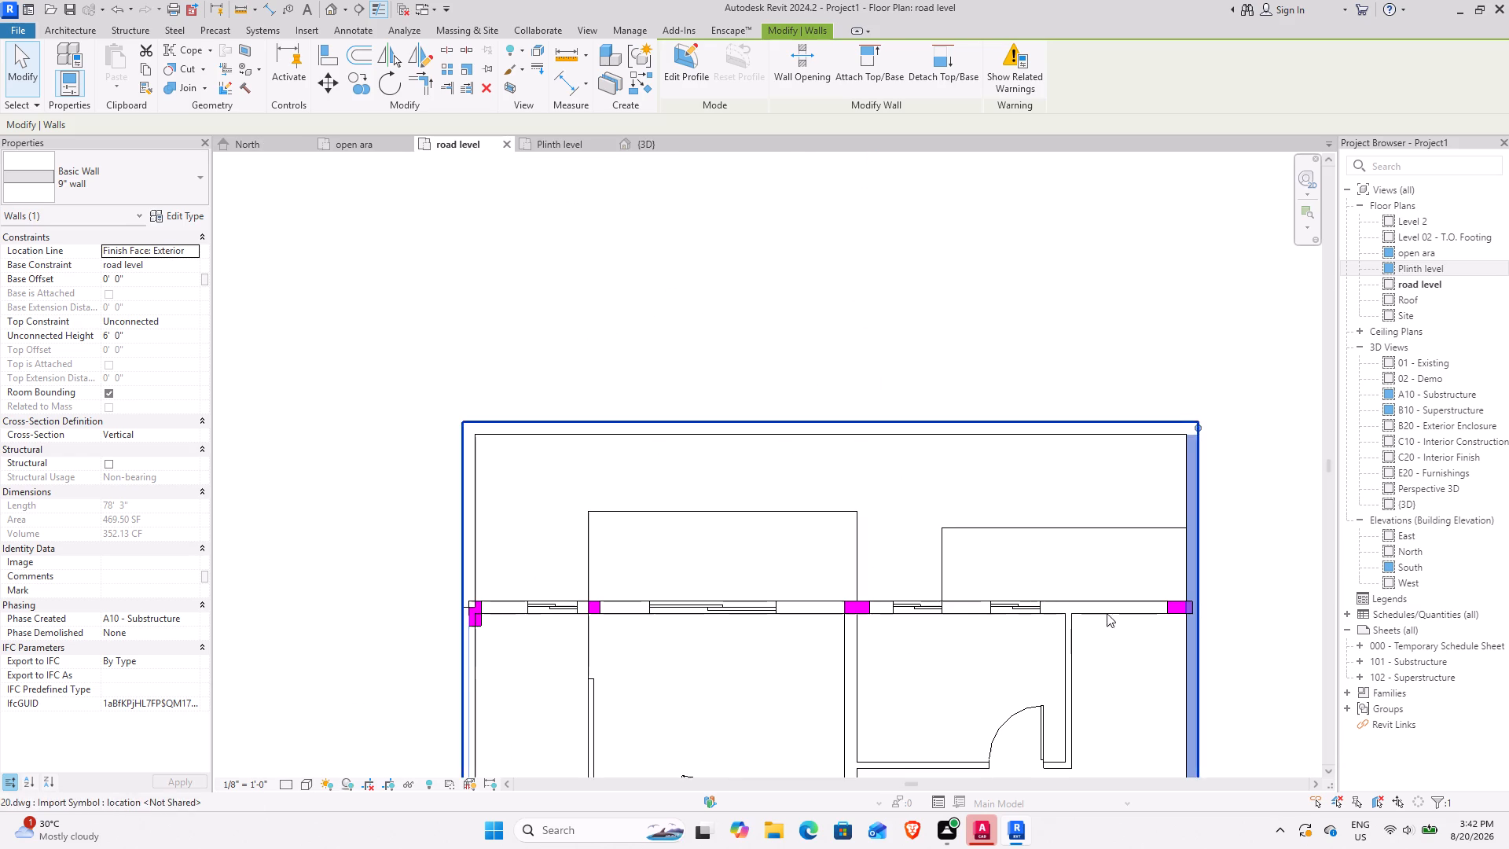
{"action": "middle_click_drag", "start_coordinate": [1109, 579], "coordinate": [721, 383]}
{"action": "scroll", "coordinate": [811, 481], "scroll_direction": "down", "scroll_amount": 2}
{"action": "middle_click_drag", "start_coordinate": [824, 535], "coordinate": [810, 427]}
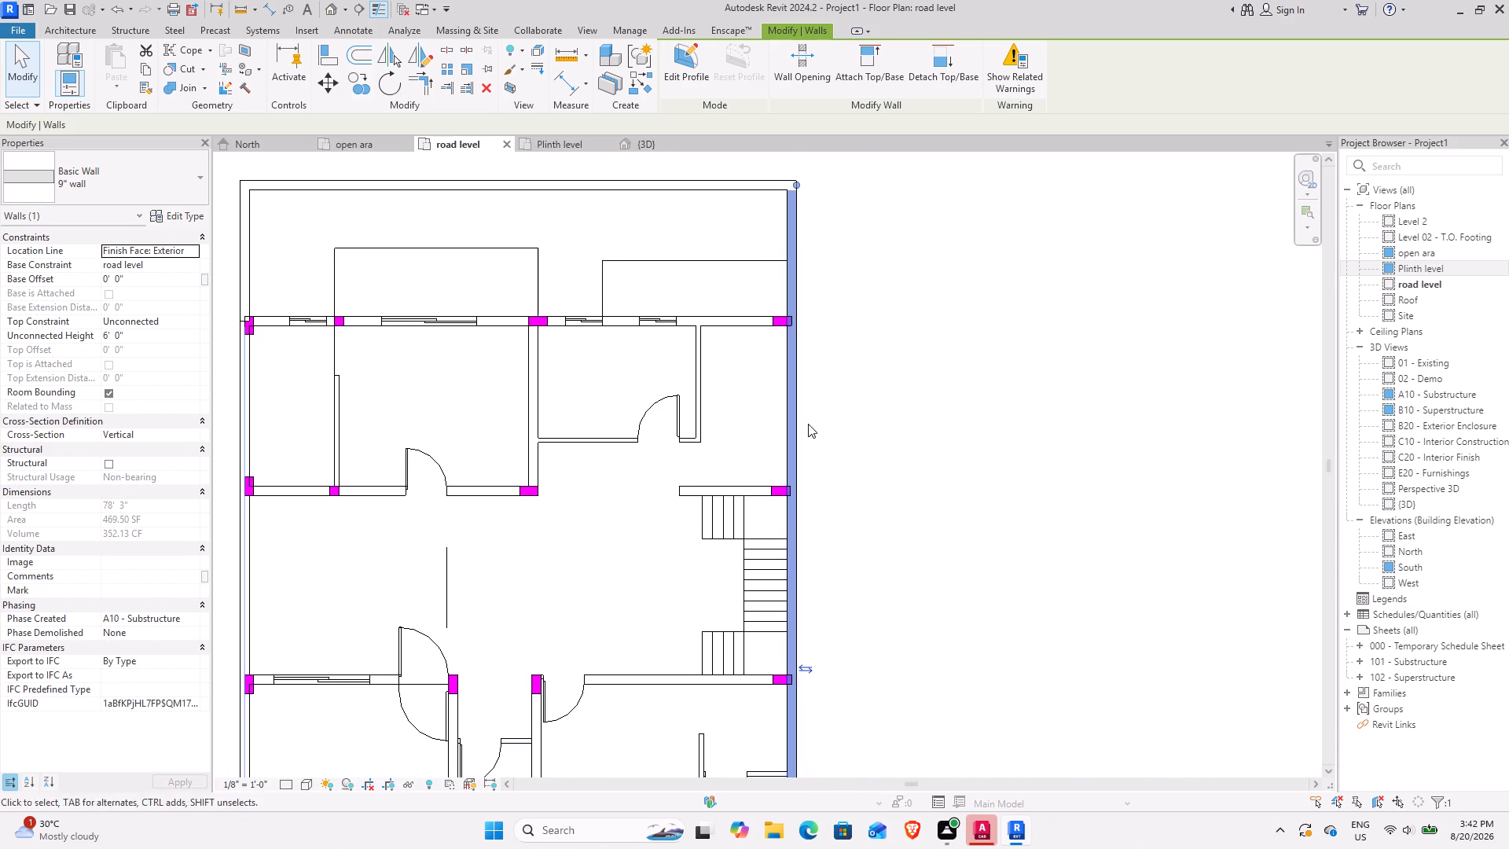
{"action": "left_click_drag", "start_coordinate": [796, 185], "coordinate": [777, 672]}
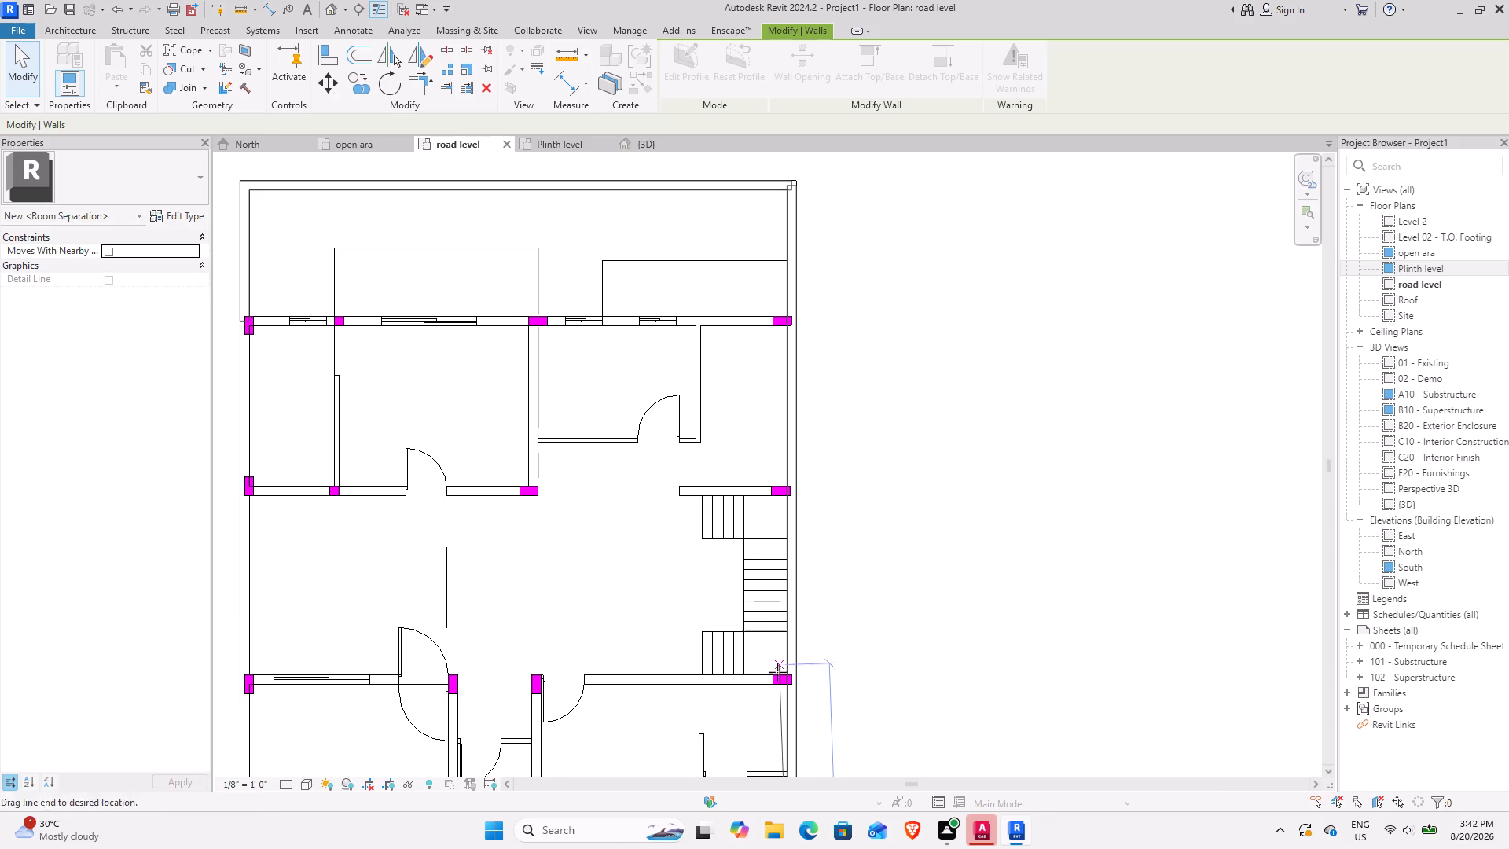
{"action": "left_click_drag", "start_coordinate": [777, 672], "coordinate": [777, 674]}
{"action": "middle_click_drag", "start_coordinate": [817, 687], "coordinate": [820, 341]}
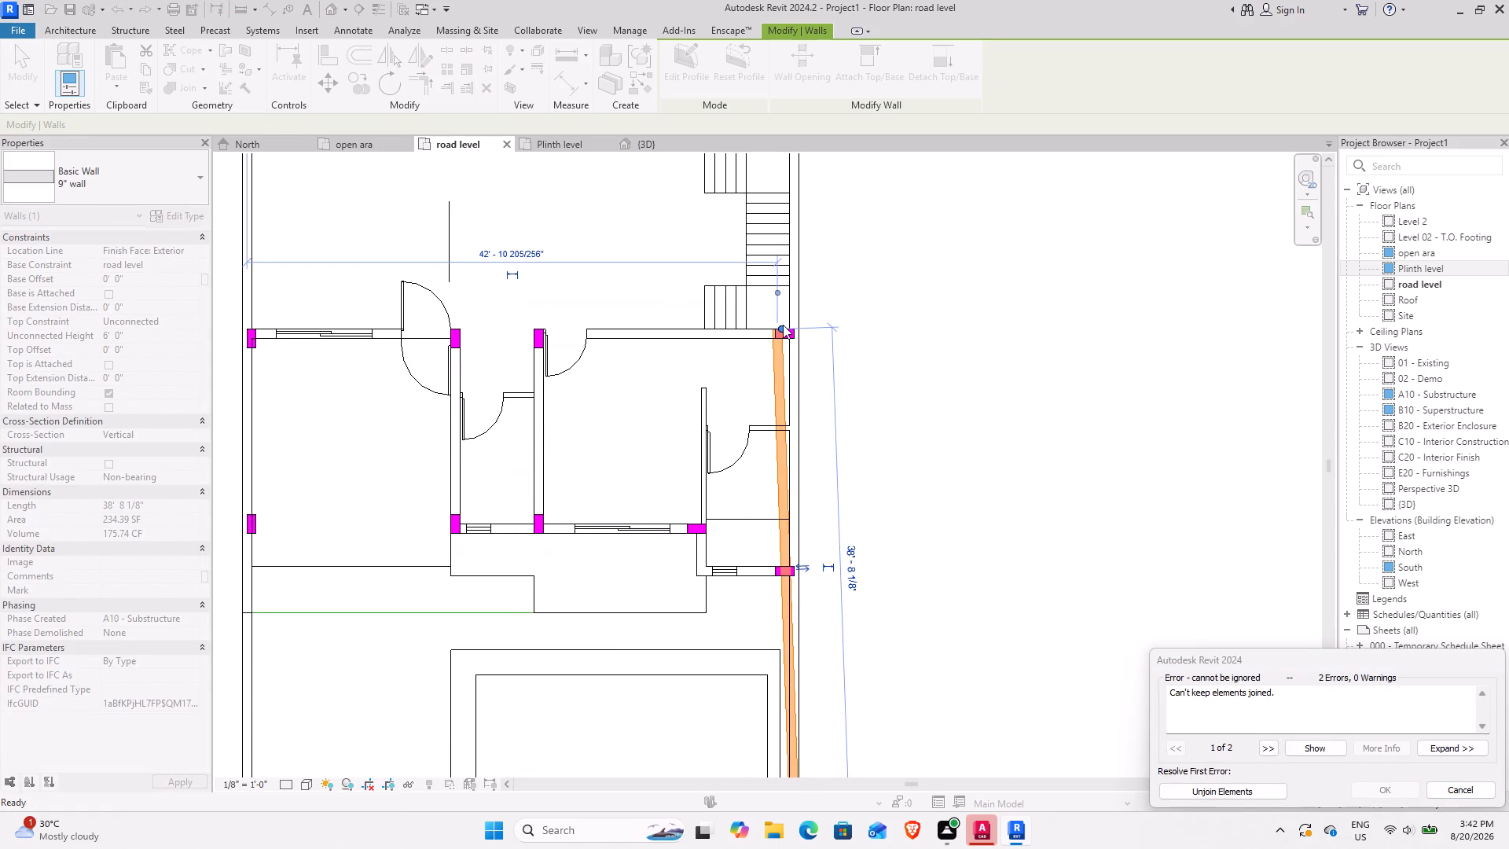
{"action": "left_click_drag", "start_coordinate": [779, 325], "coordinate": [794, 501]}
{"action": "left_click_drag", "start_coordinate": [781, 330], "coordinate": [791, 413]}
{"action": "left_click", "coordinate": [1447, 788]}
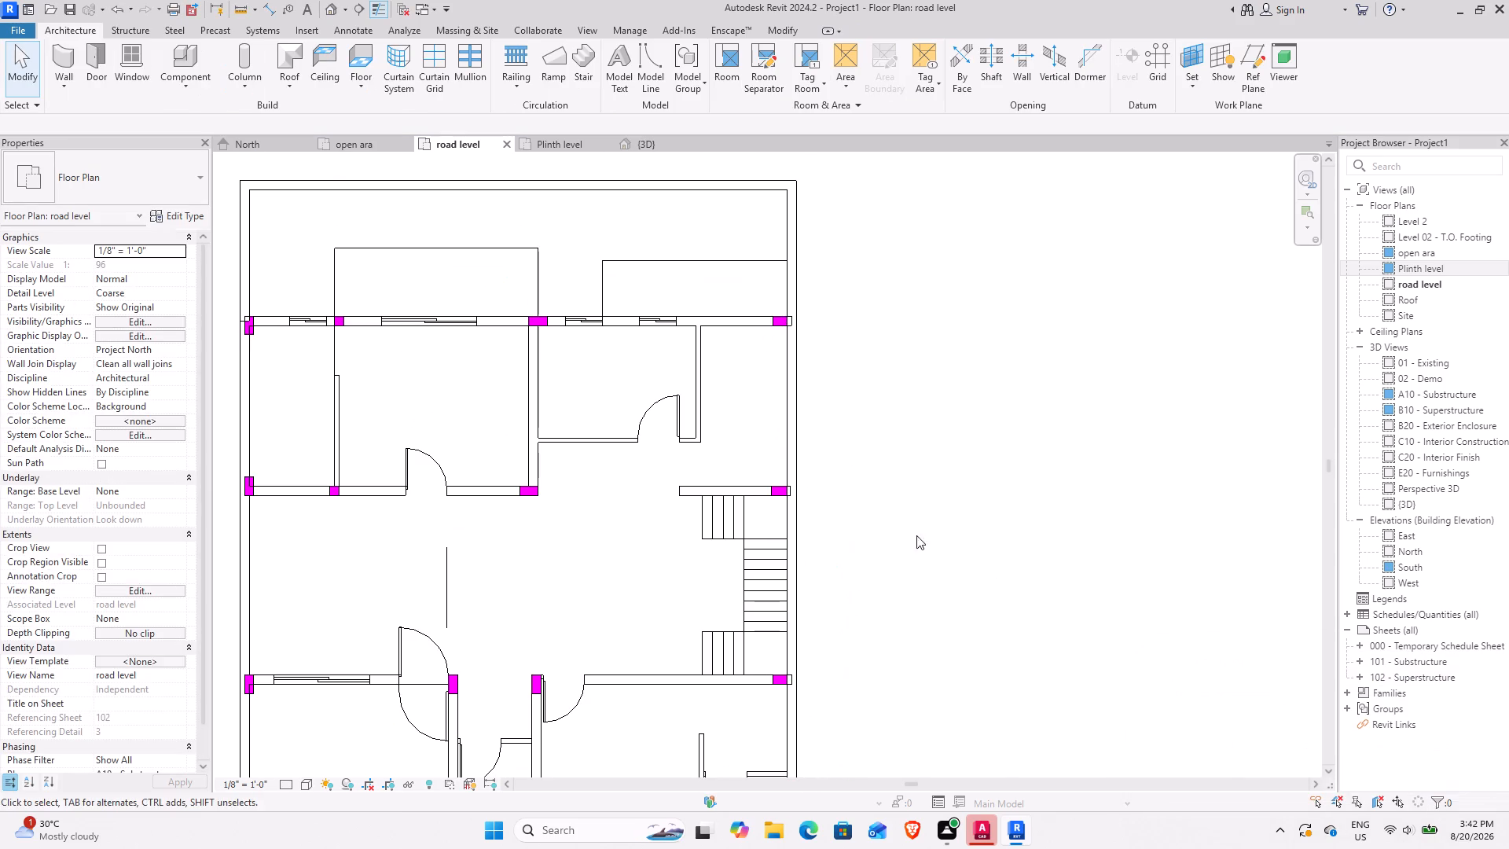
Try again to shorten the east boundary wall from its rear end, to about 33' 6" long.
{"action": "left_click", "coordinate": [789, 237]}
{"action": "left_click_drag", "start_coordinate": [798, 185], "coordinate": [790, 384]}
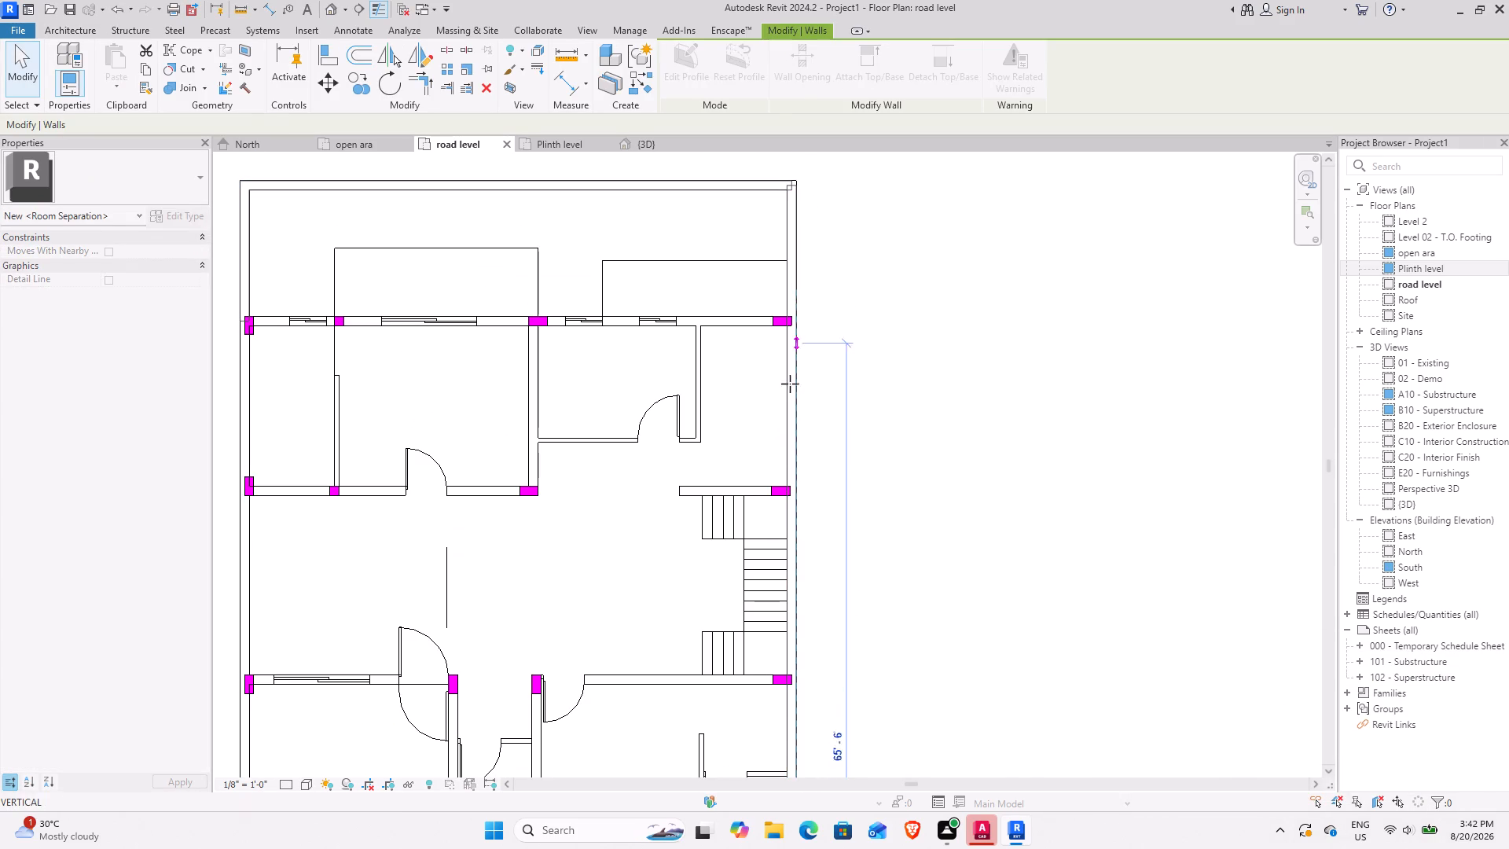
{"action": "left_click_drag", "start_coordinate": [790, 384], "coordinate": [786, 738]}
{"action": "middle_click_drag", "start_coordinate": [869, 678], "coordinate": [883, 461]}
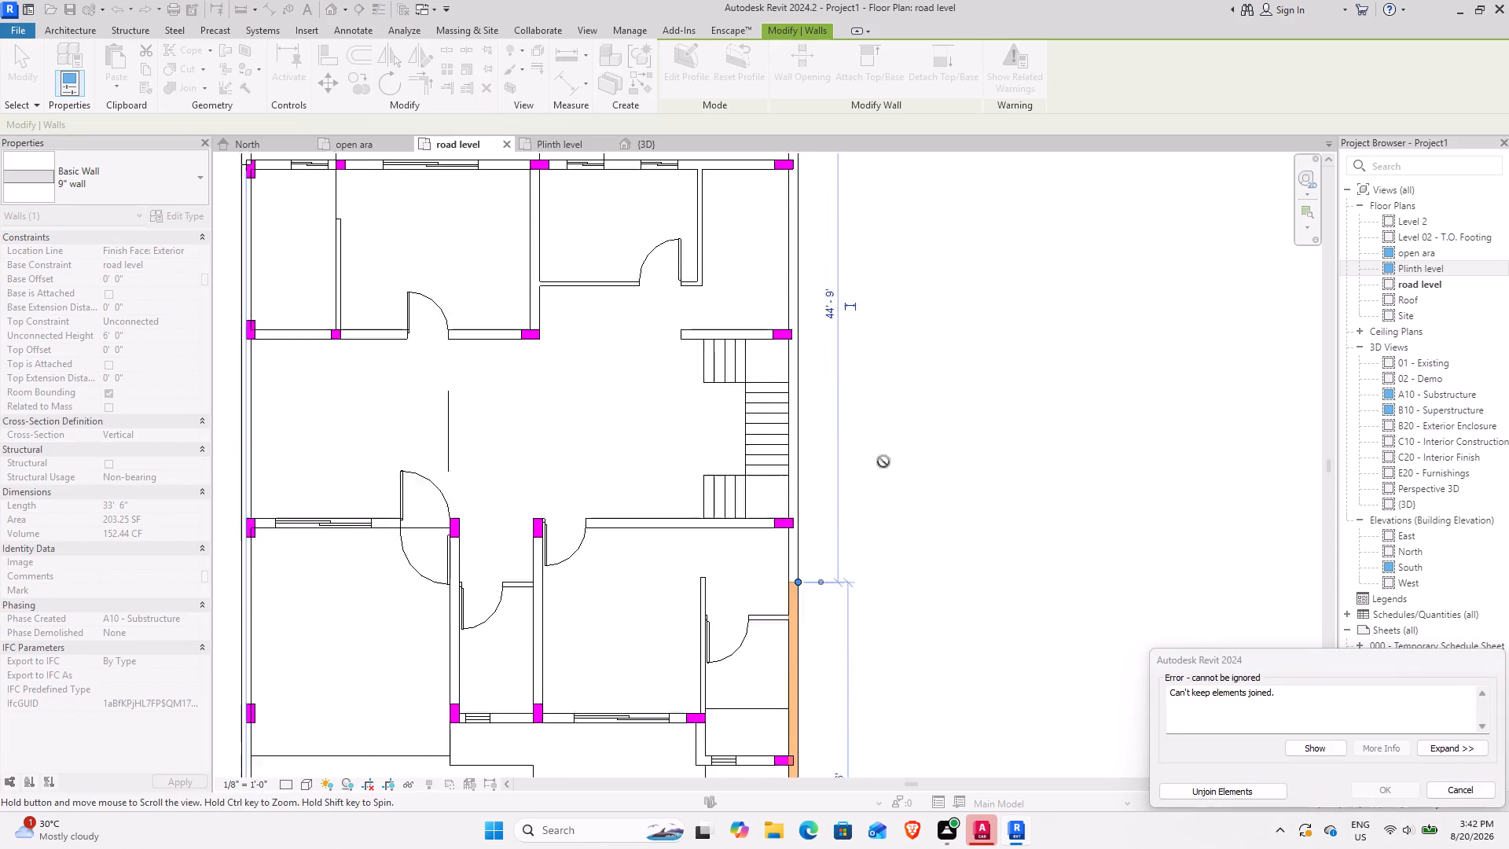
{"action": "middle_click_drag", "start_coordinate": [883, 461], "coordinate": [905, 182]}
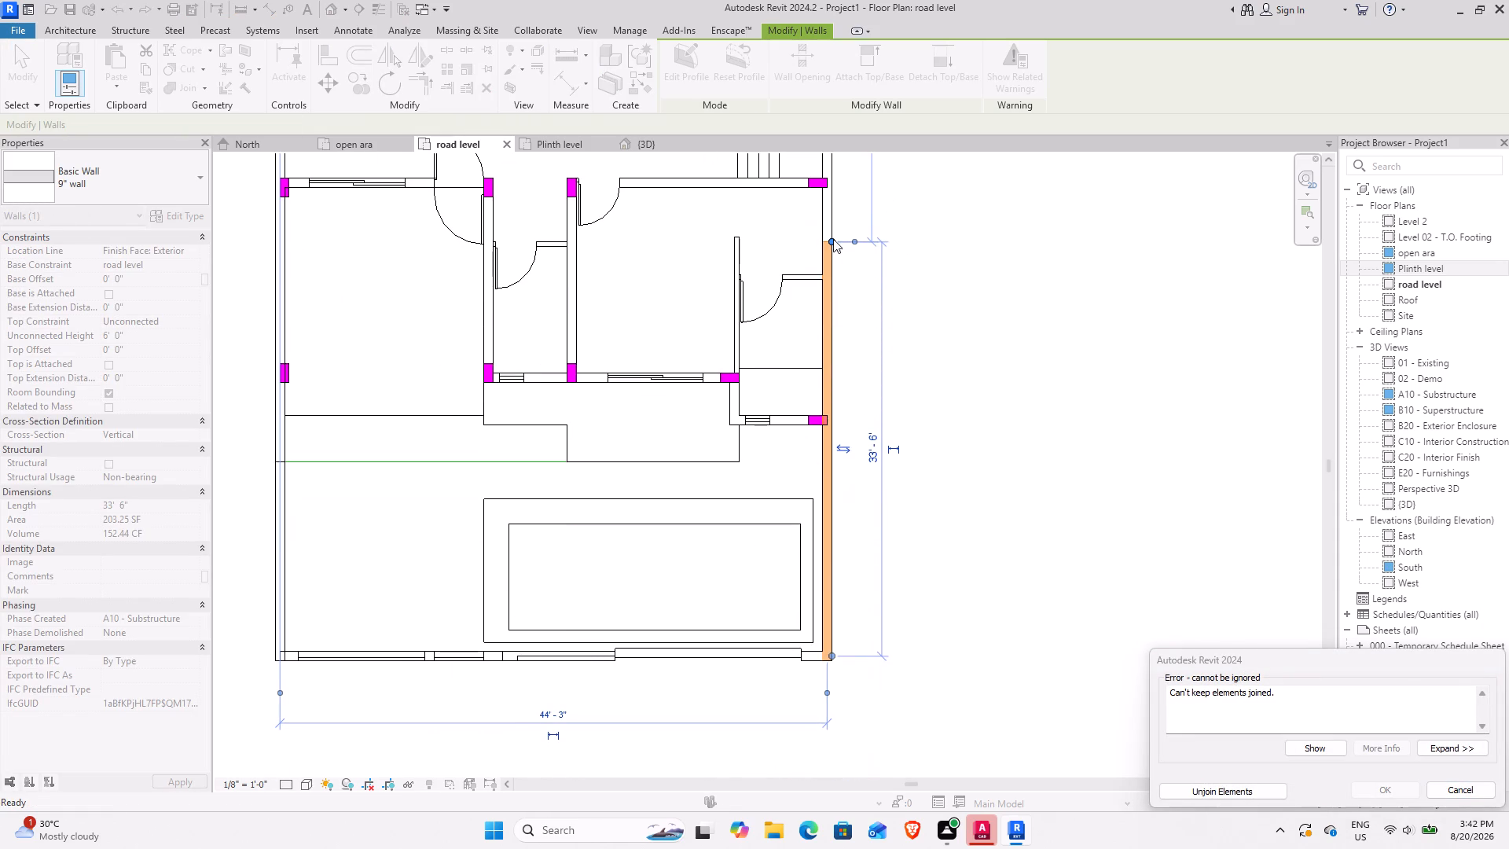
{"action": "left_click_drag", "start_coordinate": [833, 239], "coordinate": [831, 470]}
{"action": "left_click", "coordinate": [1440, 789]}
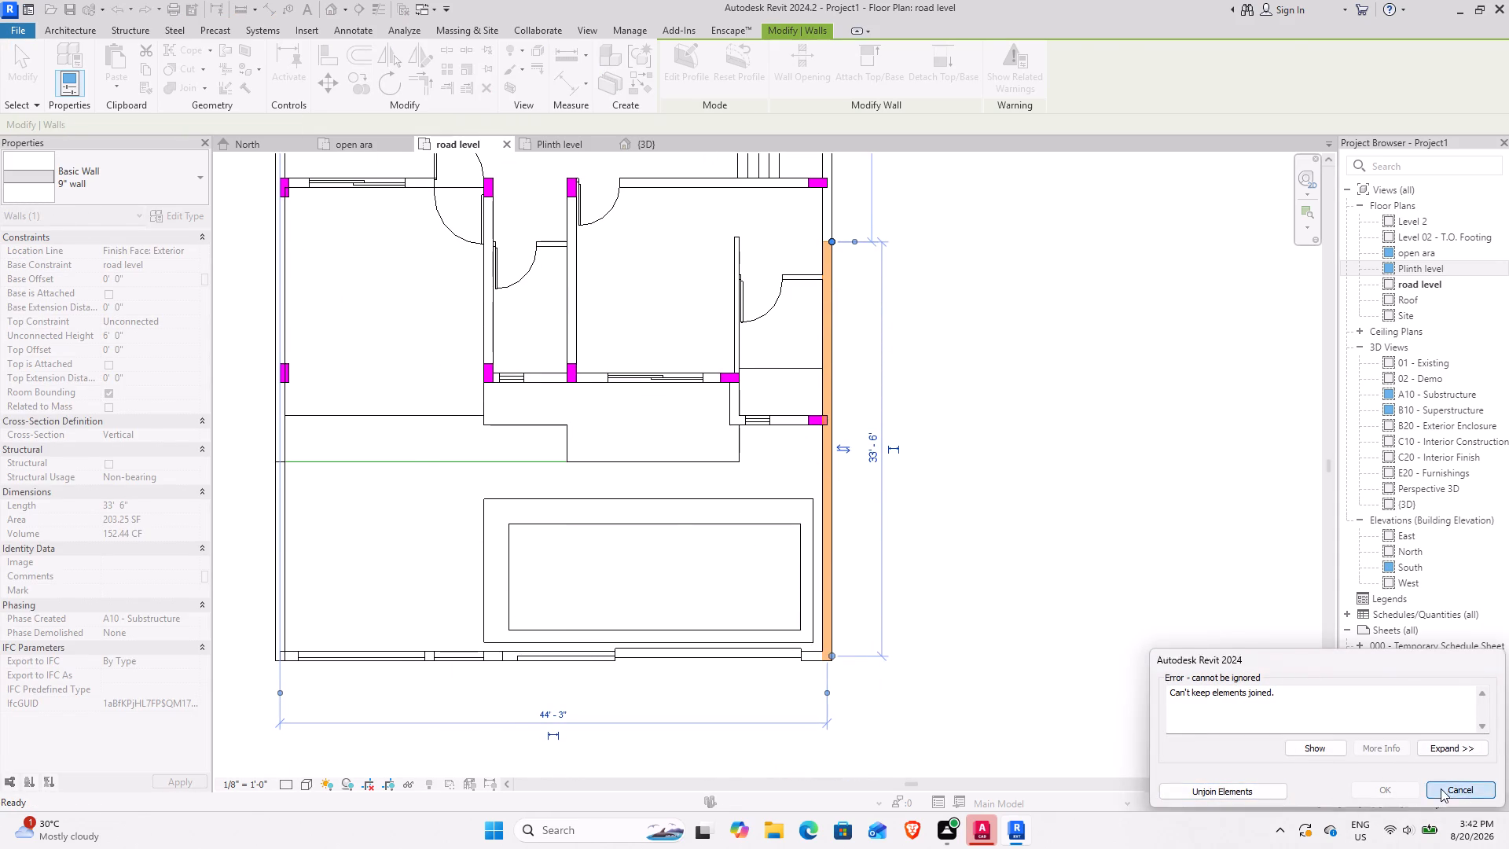
Shorten the east boundary wall from its rear end to 12' 6" long, unjoining it from the rear boundary wall.
{"action": "left_click", "coordinate": [791, 222]}
{"action": "scroll", "coordinate": [843, 292], "scroll_direction": "down", "scroll_amount": 2}
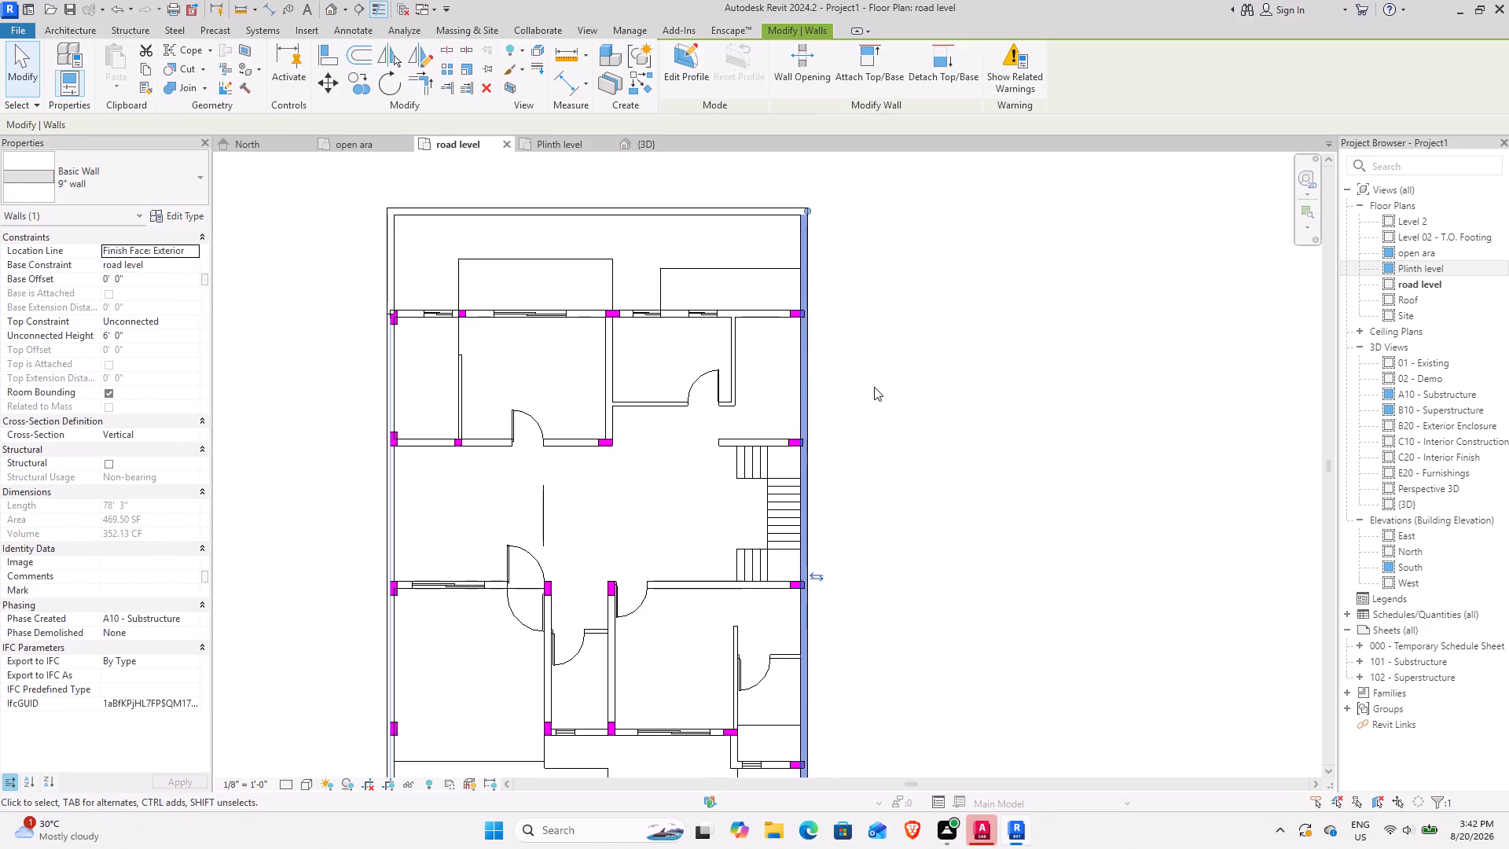
{"action": "scroll", "coordinate": [874, 391], "scroll_direction": "down", "scroll_amount": 3}
{"action": "left_click_drag", "start_coordinate": [832, 270], "coordinate": [830, 675]}
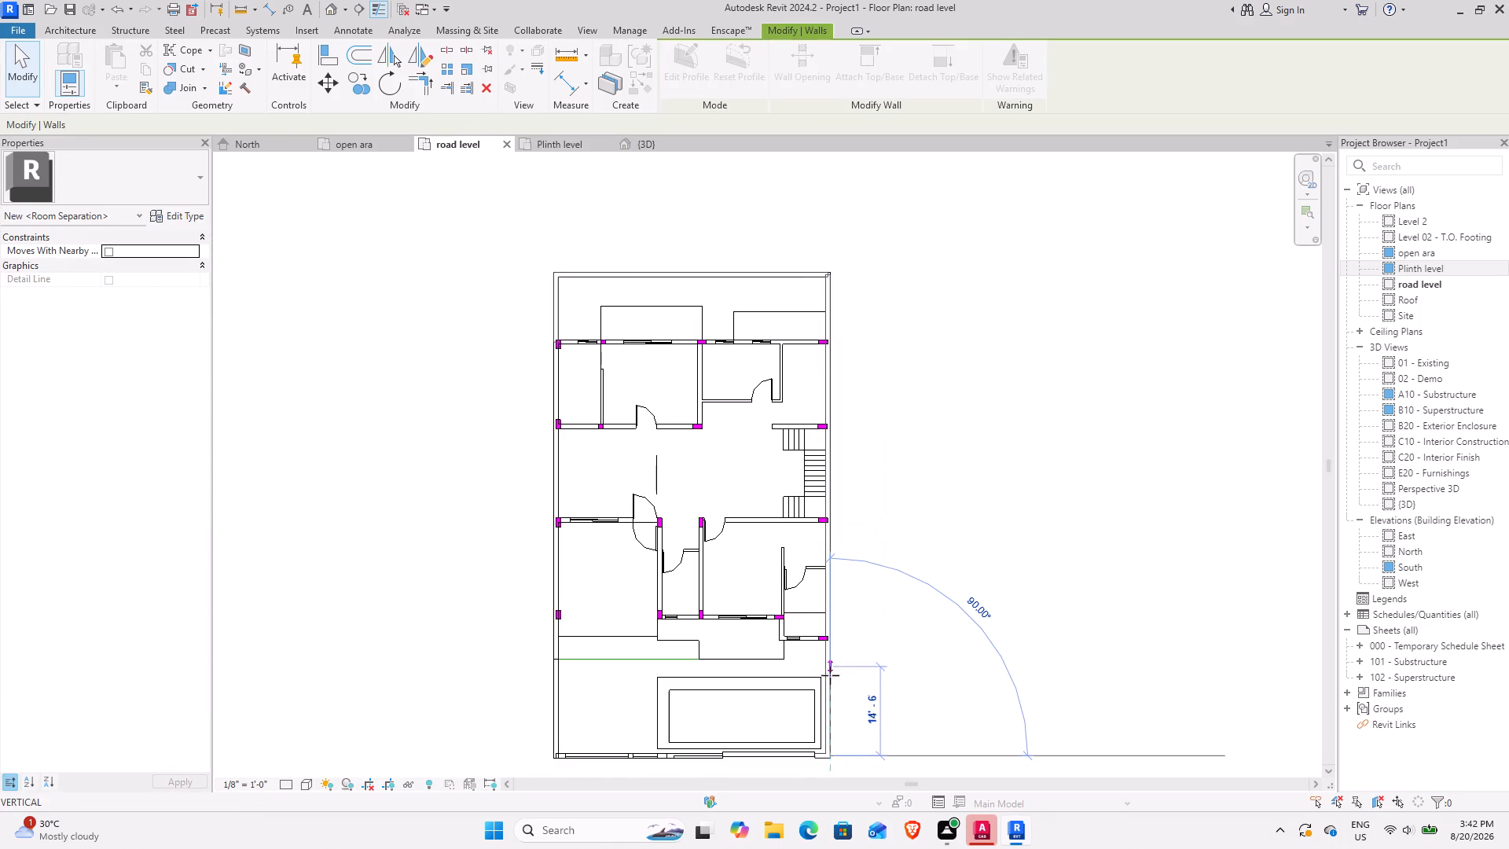
{"action": "left_click_drag", "start_coordinate": [830, 675], "coordinate": [830, 678]}
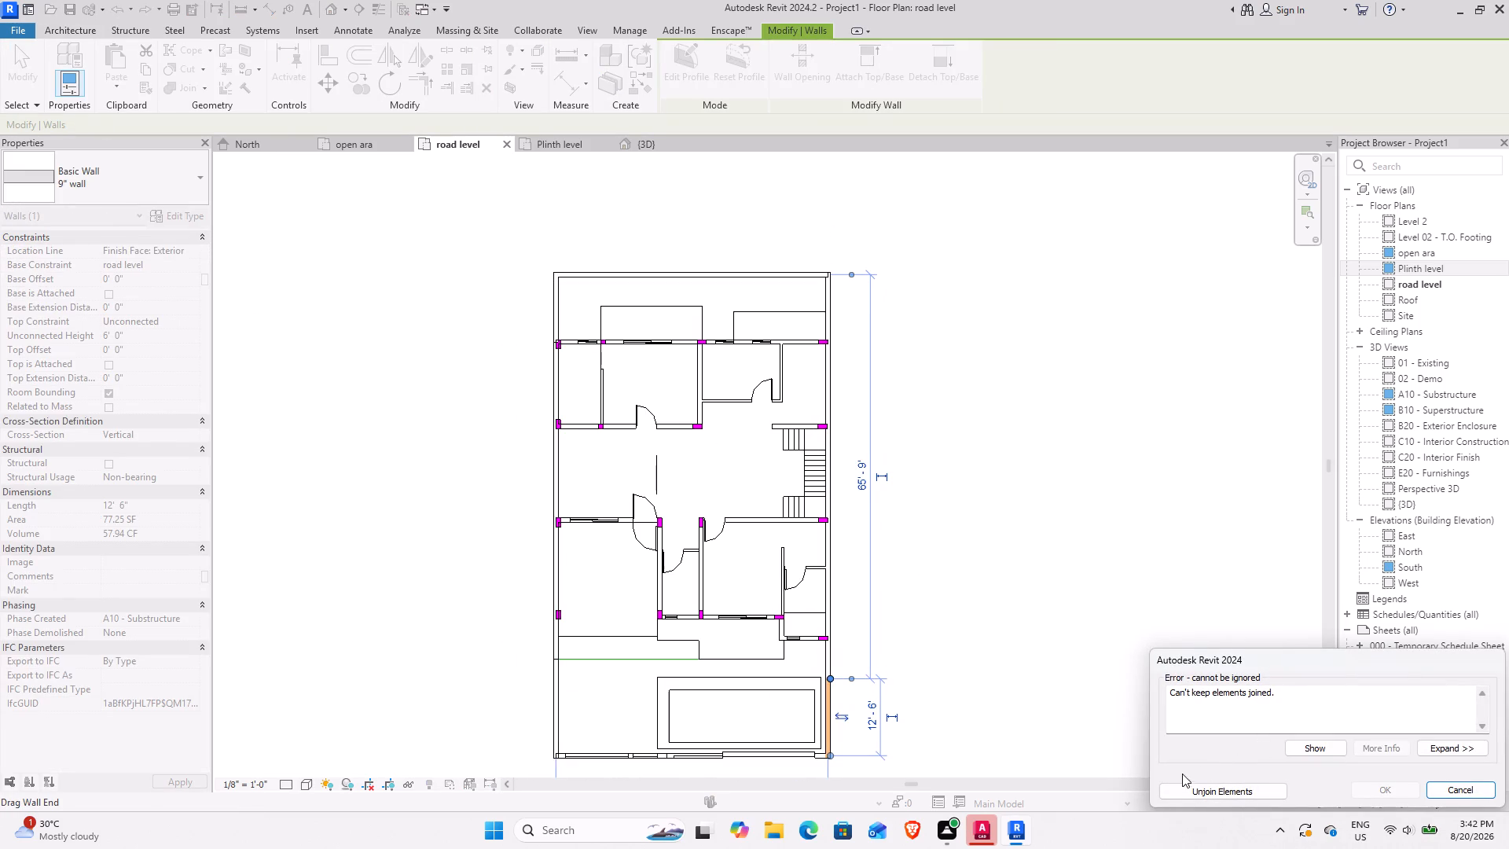
{"action": "left_click", "coordinate": [1228, 792]}
In the Plinth level plan, extend the road-level east boundary wall's rear end to the model line at the porch edge, making it 15' 8 1/2" long.
{"action": "scroll", "coordinate": [891, 641], "scroll_direction": "up", "scroll_amount": 4}
{"action": "middle_click_drag", "start_coordinate": [843, 680], "coordinate": [909, 432]}
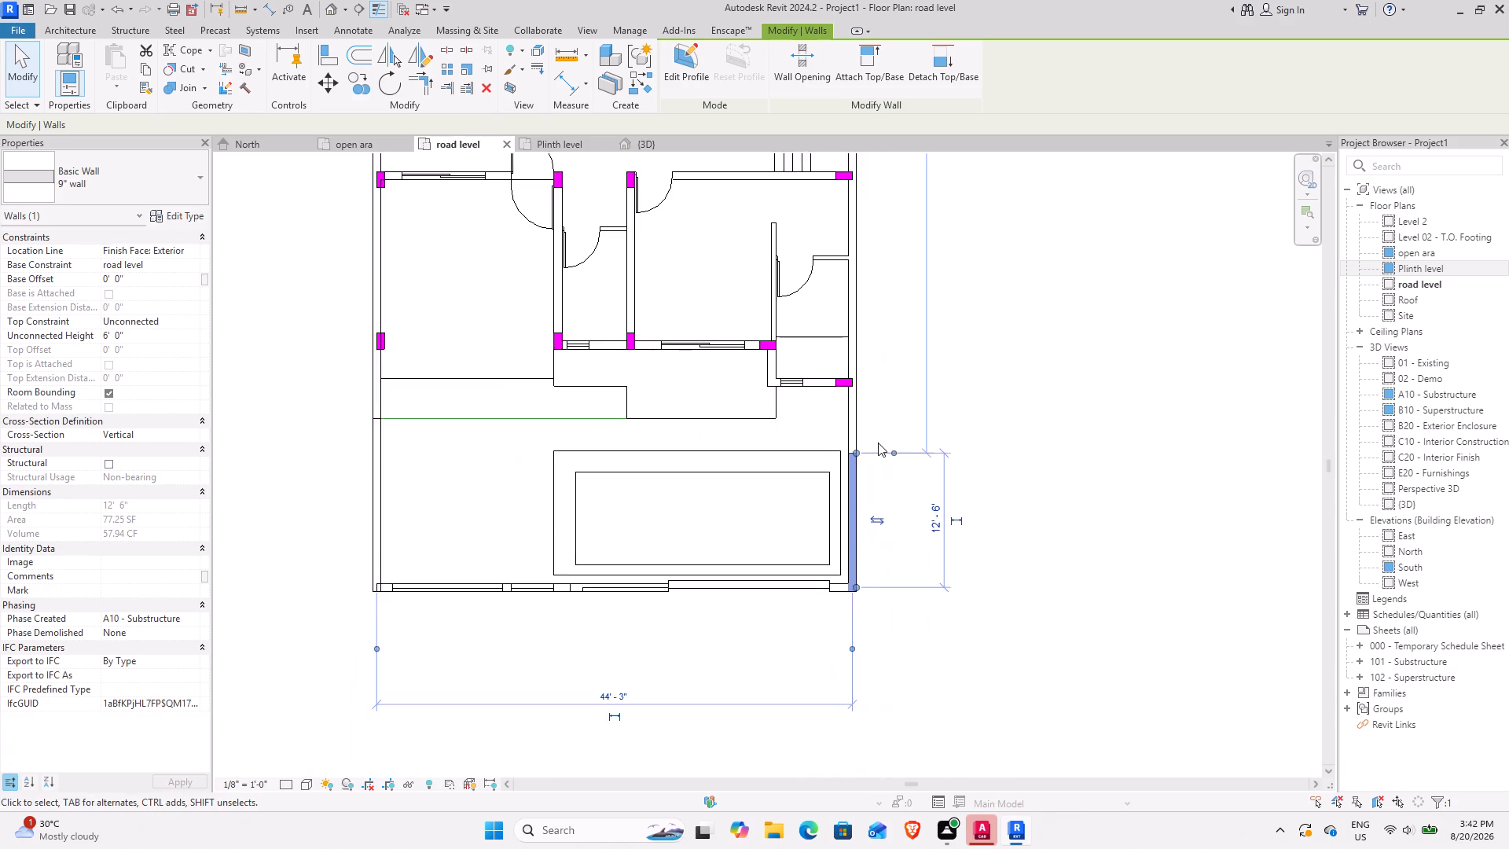
{"action": "scroll", "coordinate": [869, 442], "scroll_direction": "up", "scroll_amount": 6}
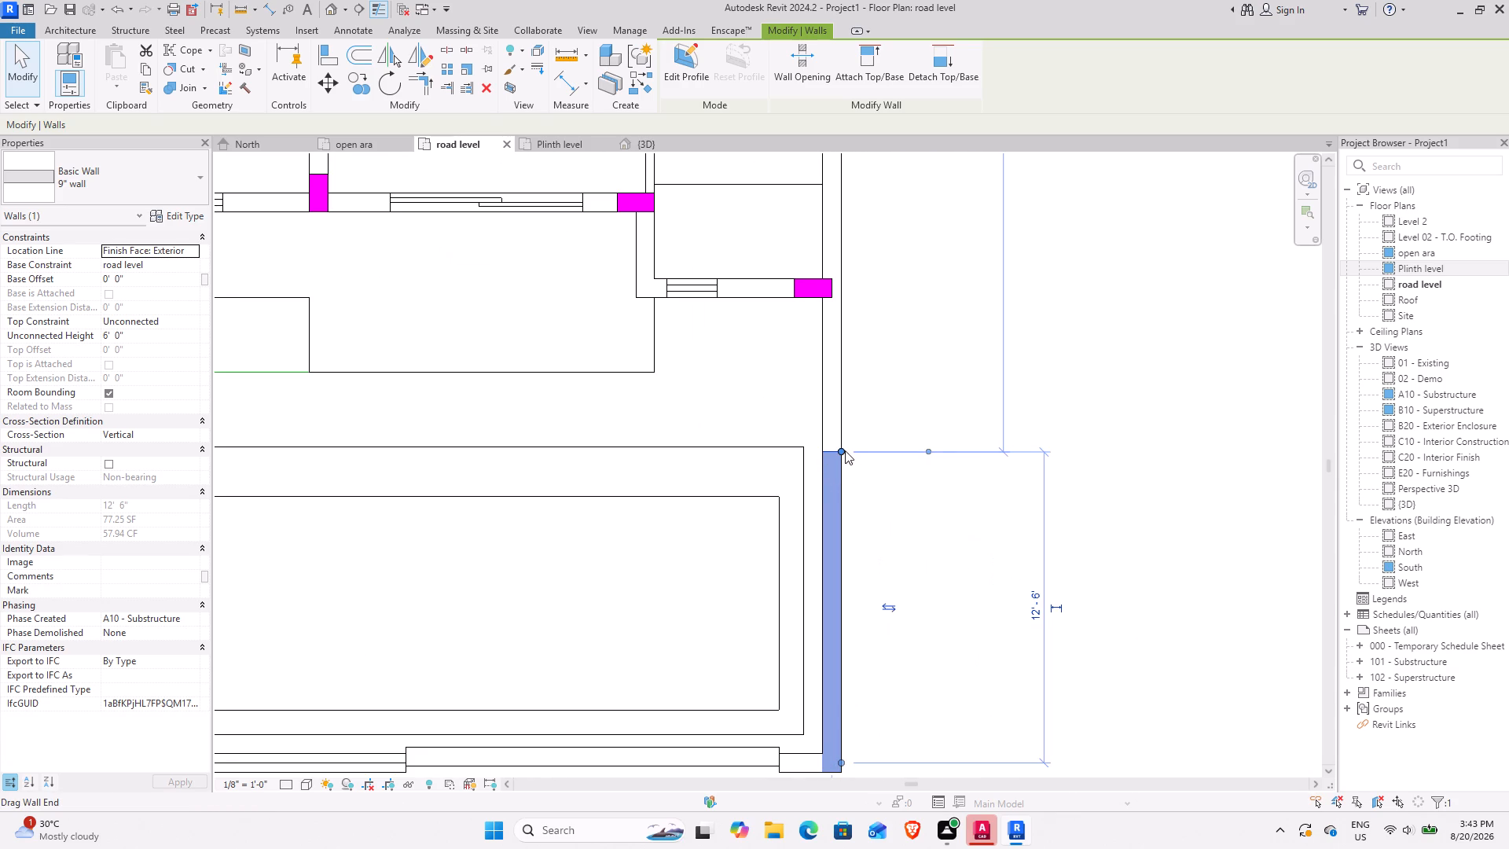
{"action": "left_click", "coordinate": [544, 149]}
{"action": "scroll", "coordinate": [890, 531], "scroll_direction": "up", "scroll_amount": 12}
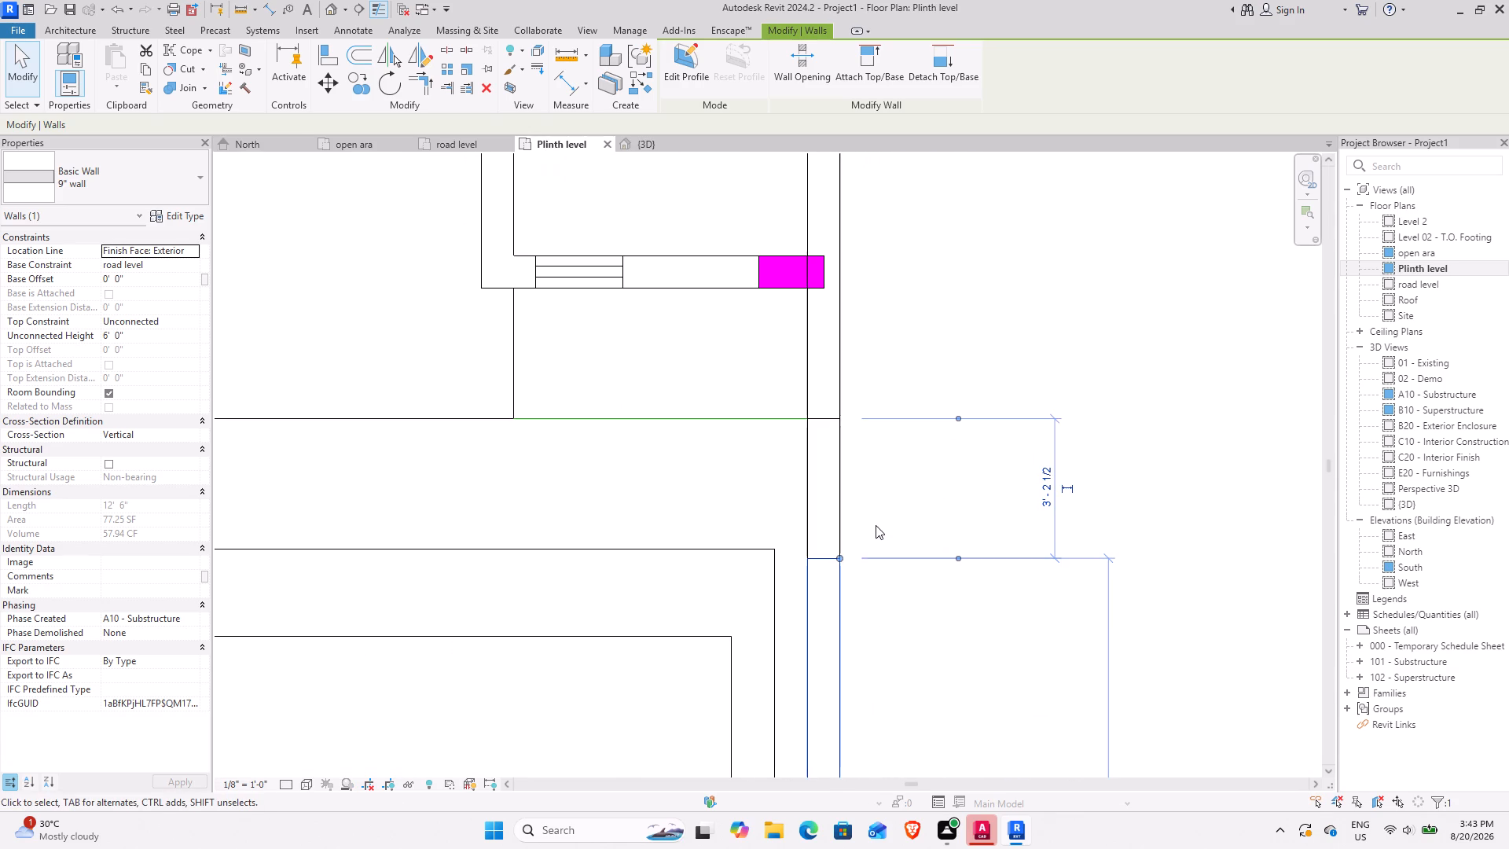
{"action": "left_click_drag", "start_coordinate": [838, 557], "coordinate": [842, 424]}
{"action": "scroll", "coordinate": [983, 428], "scroll_direction": "down", "scroll_amount": 7}
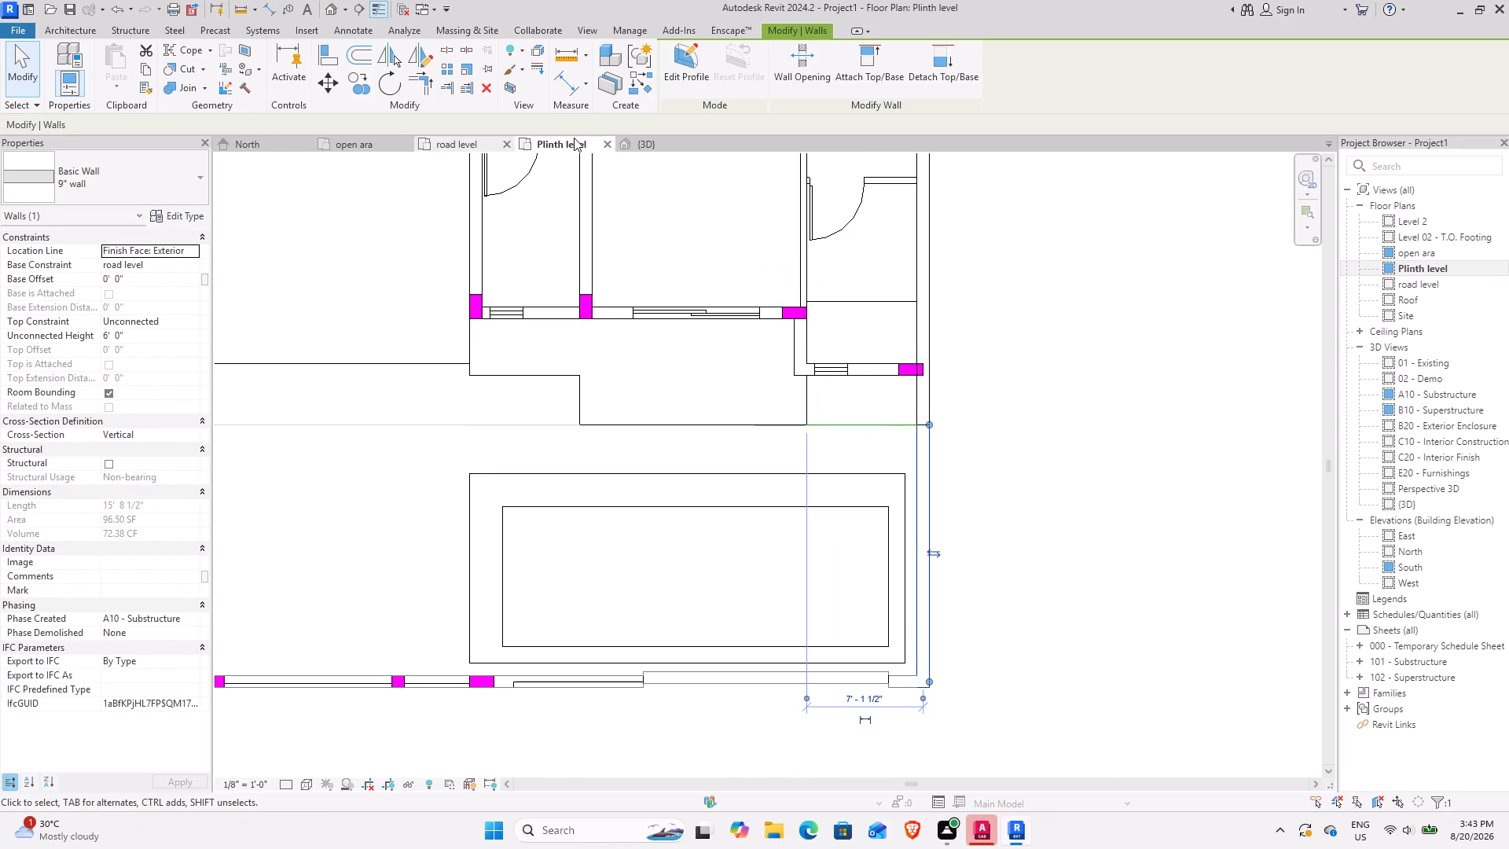
{"action": "left_click", "coordinate": [646, 138]}
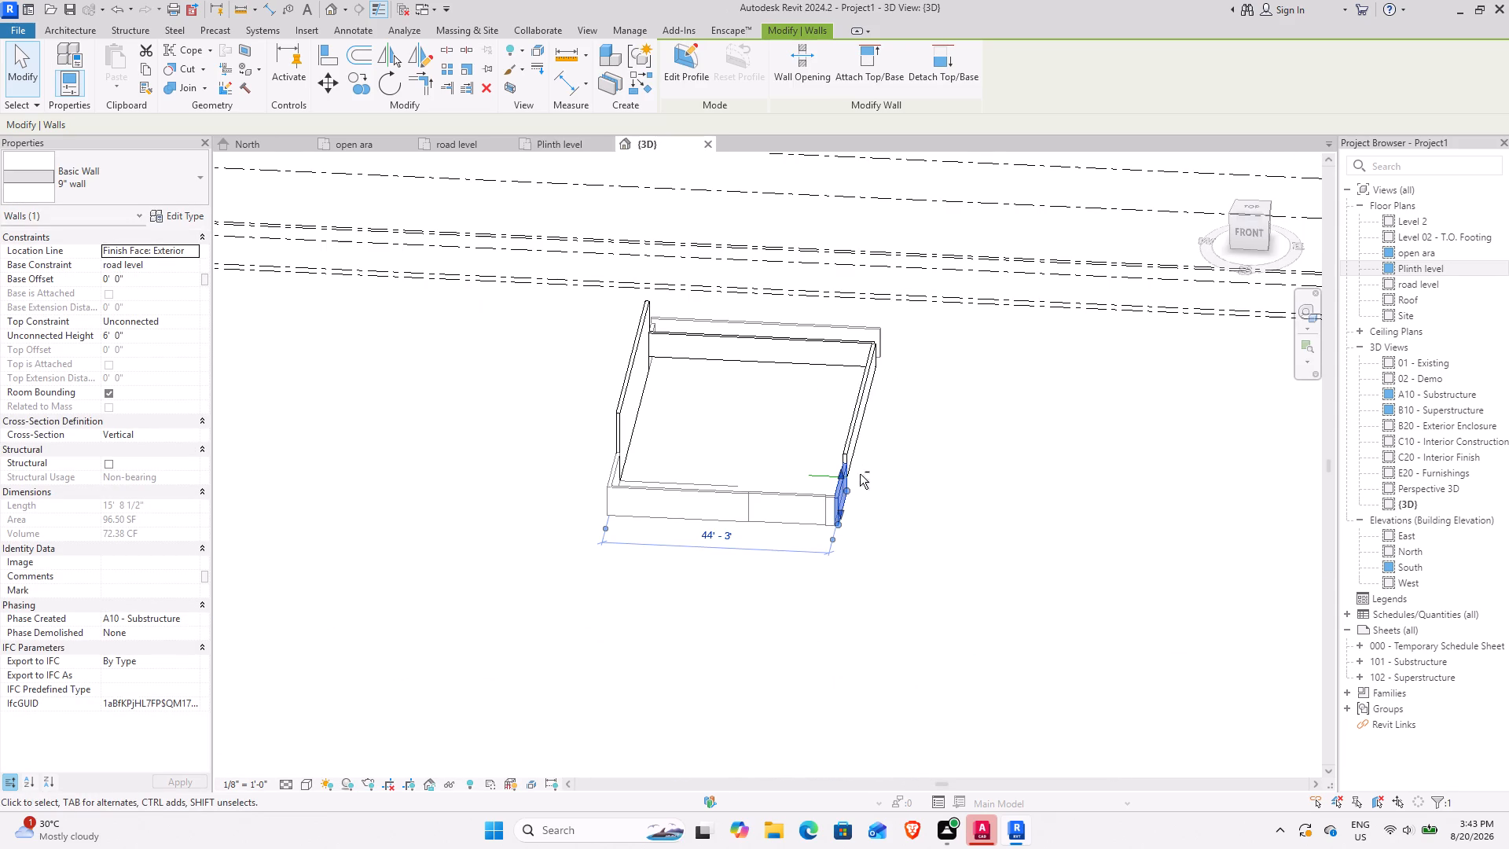
{"action": "middle_click_drag", "start_coordinate": [857, 474], "coordinate": [631, 461], "text": "shift"}
{"action": "middle_click", "coordinate": [662, 468]}
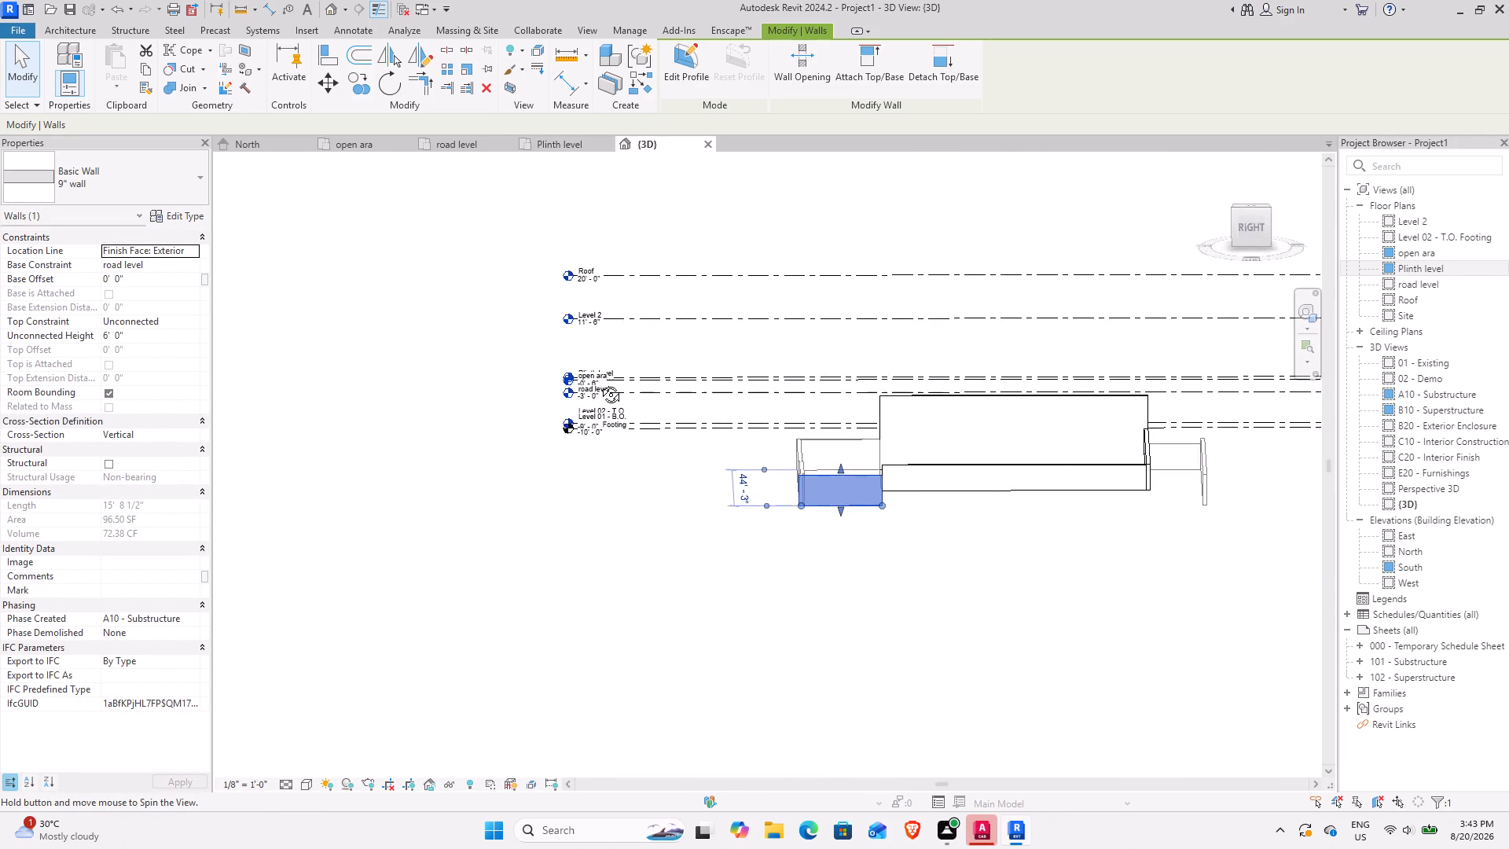
{"action": "middle_click_drag", "start_coordinate": [678, 521], "coordinate": [722, 560], "text": "shift"}
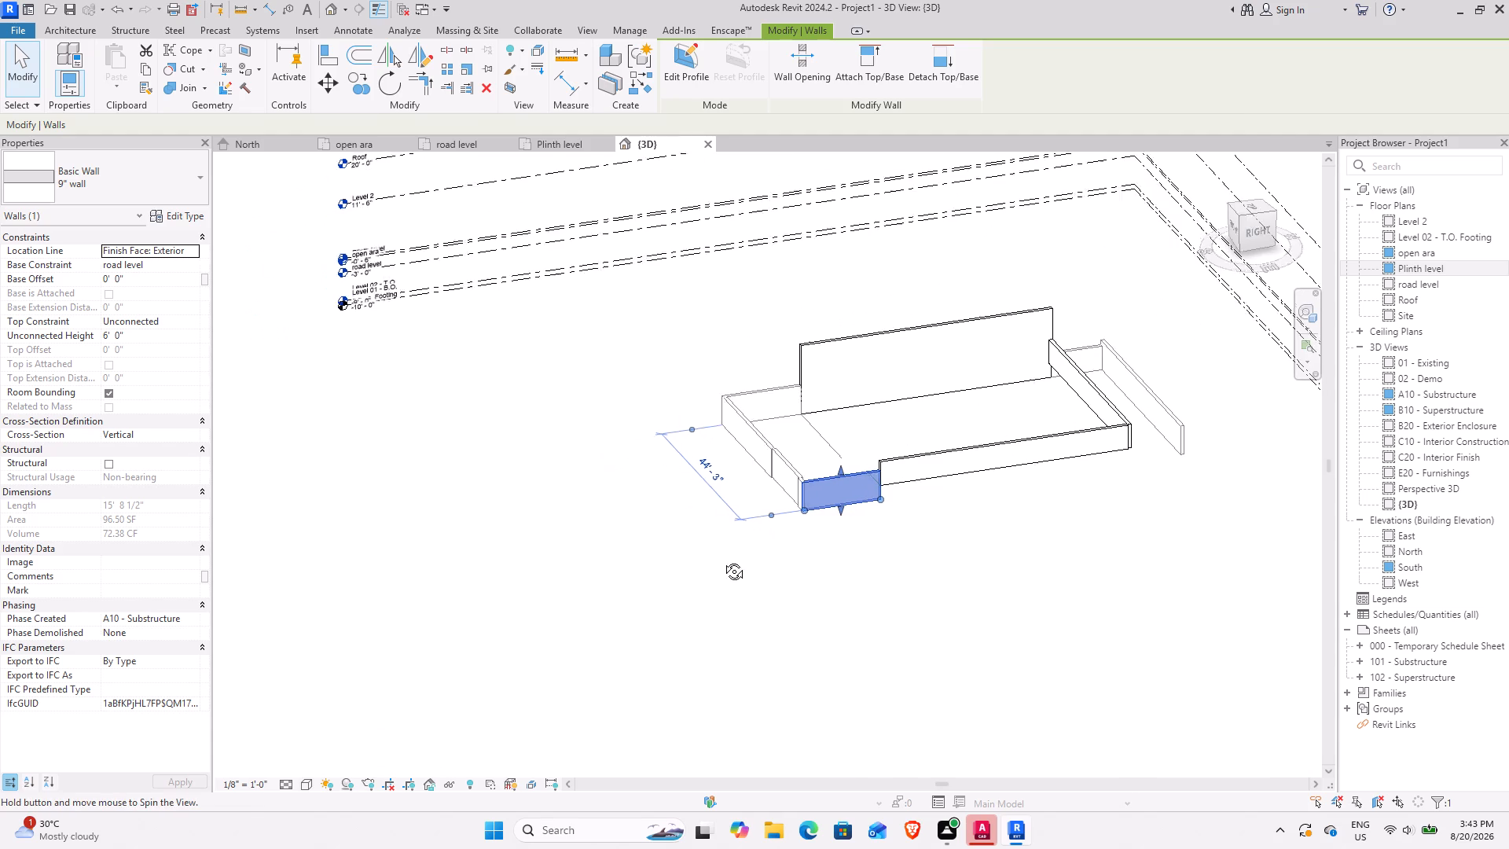
{"action": "middle_click_drag", "start_coordinate": [722, 560], "coordinate": [751, 588], "text": "shift"}
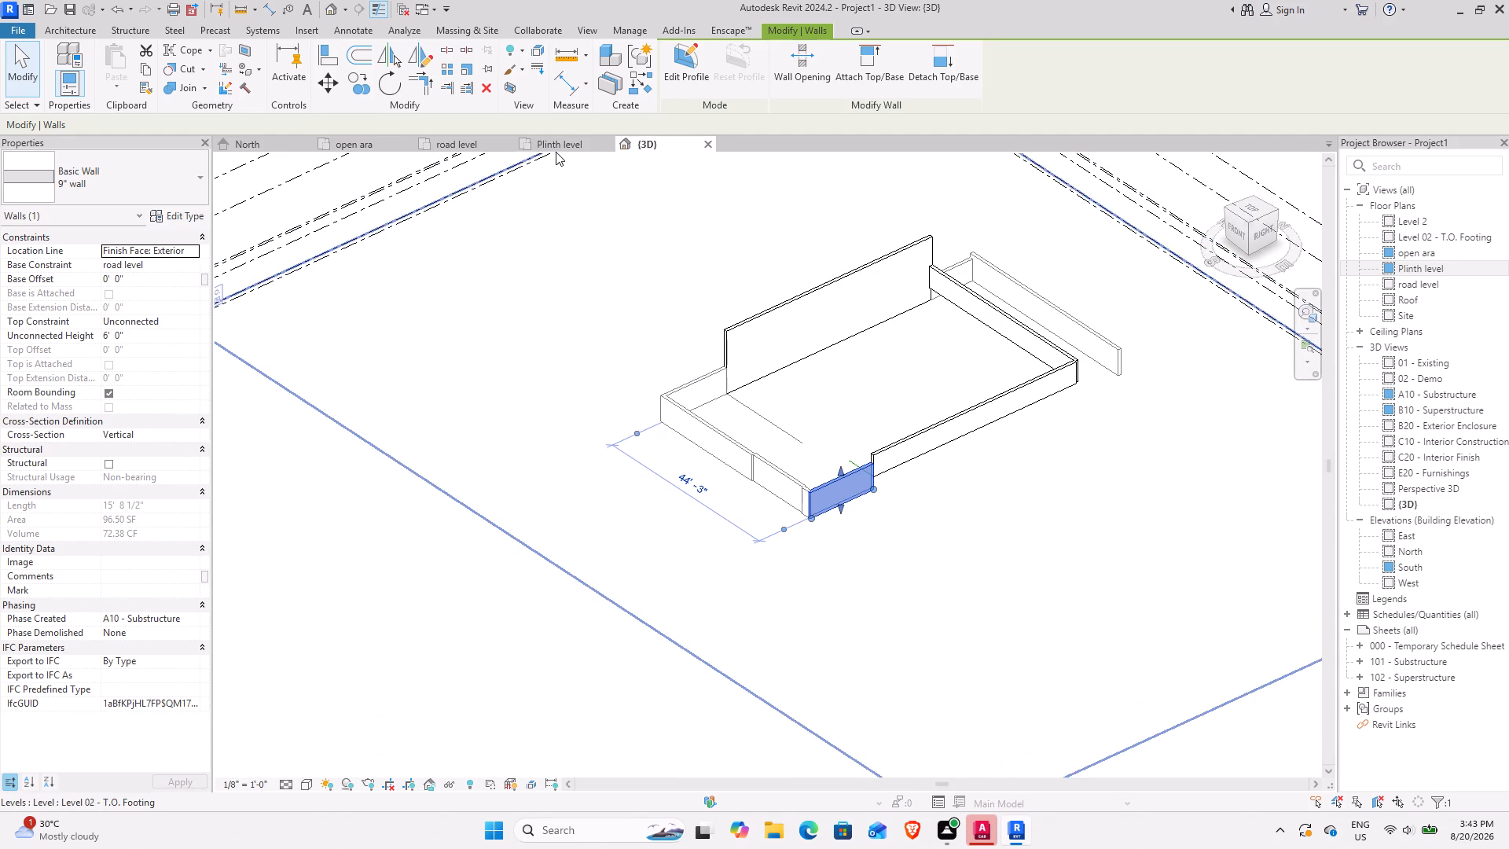
Set the Plinth-level east outer wall's base constraint to road level and its top constraint to Level 2.
{"action": "left_click", "coordinate": [556, 152]}
{"action": "left_click", "coordinate": [1048, 468]}
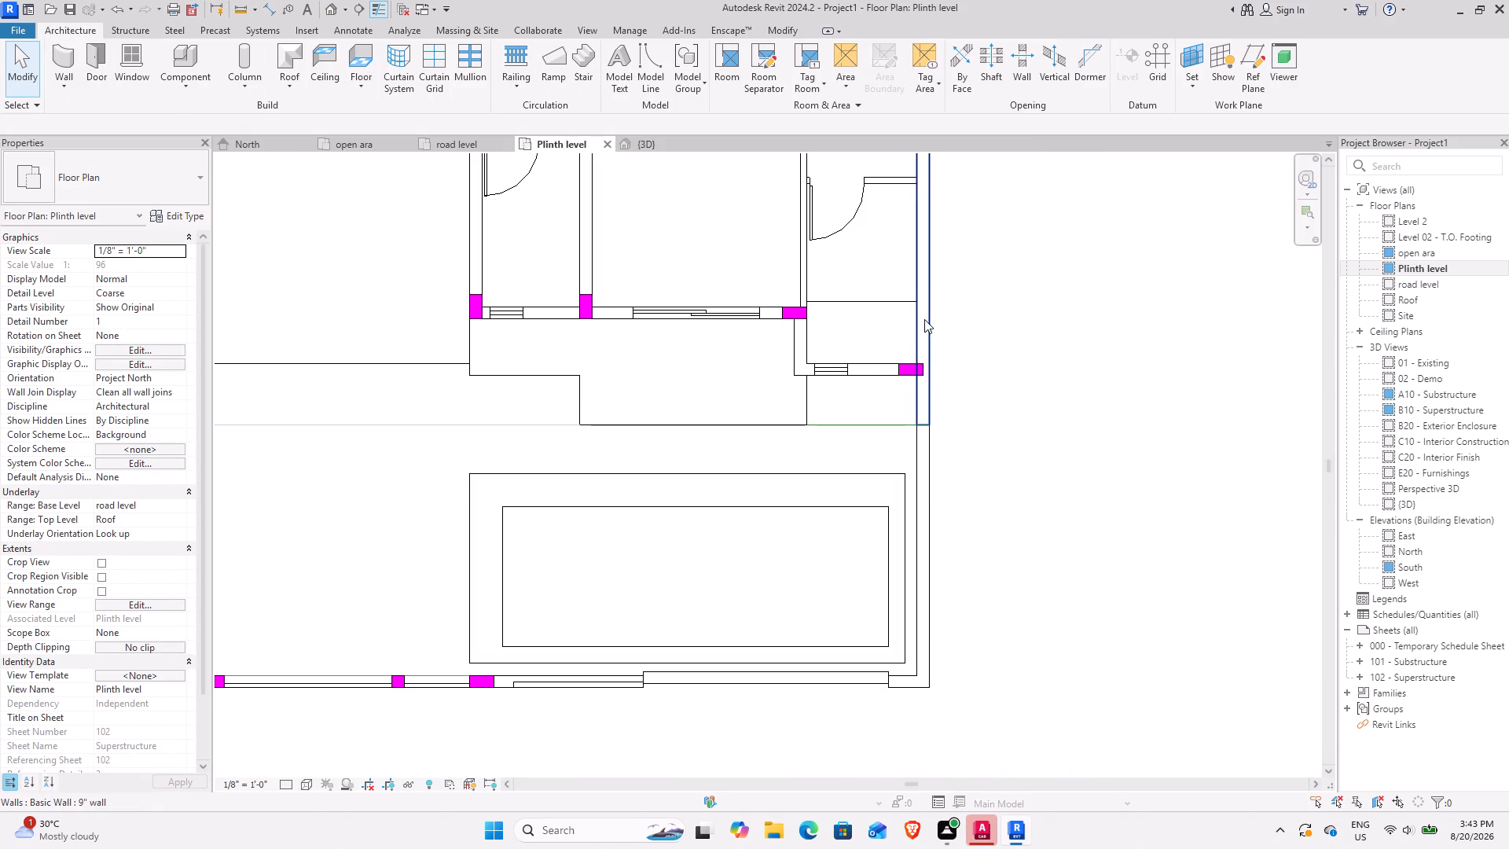
{"action": "scroll", "coordinate": [924, 319], "scroll_direction": "down", "scroll_amount": 3}
{"action": "left_click", "coordinate": [934, 303]}
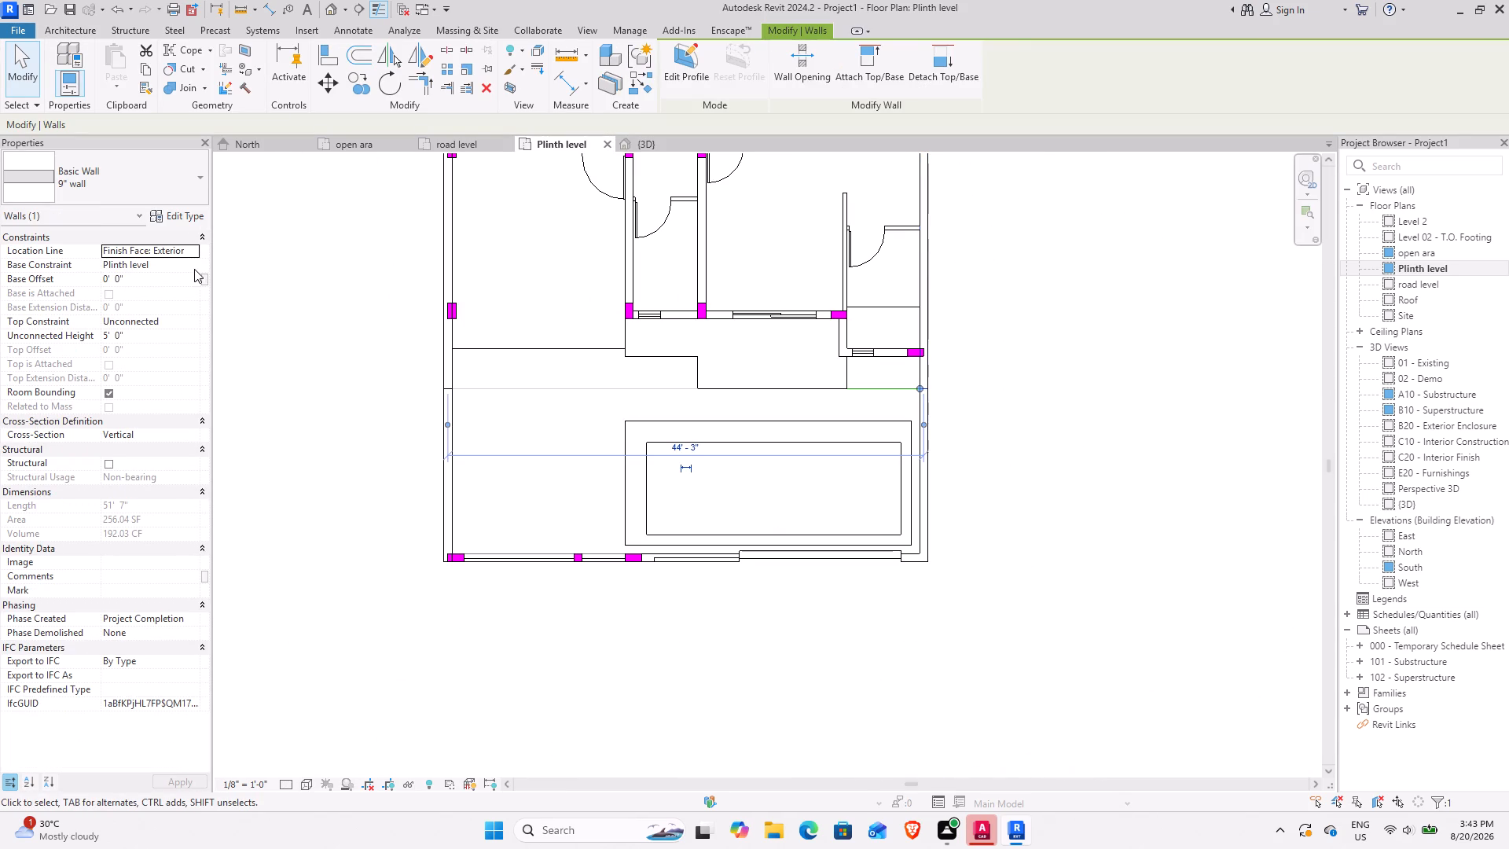
{"action": "left_click", "coordinate": [196, 266]}
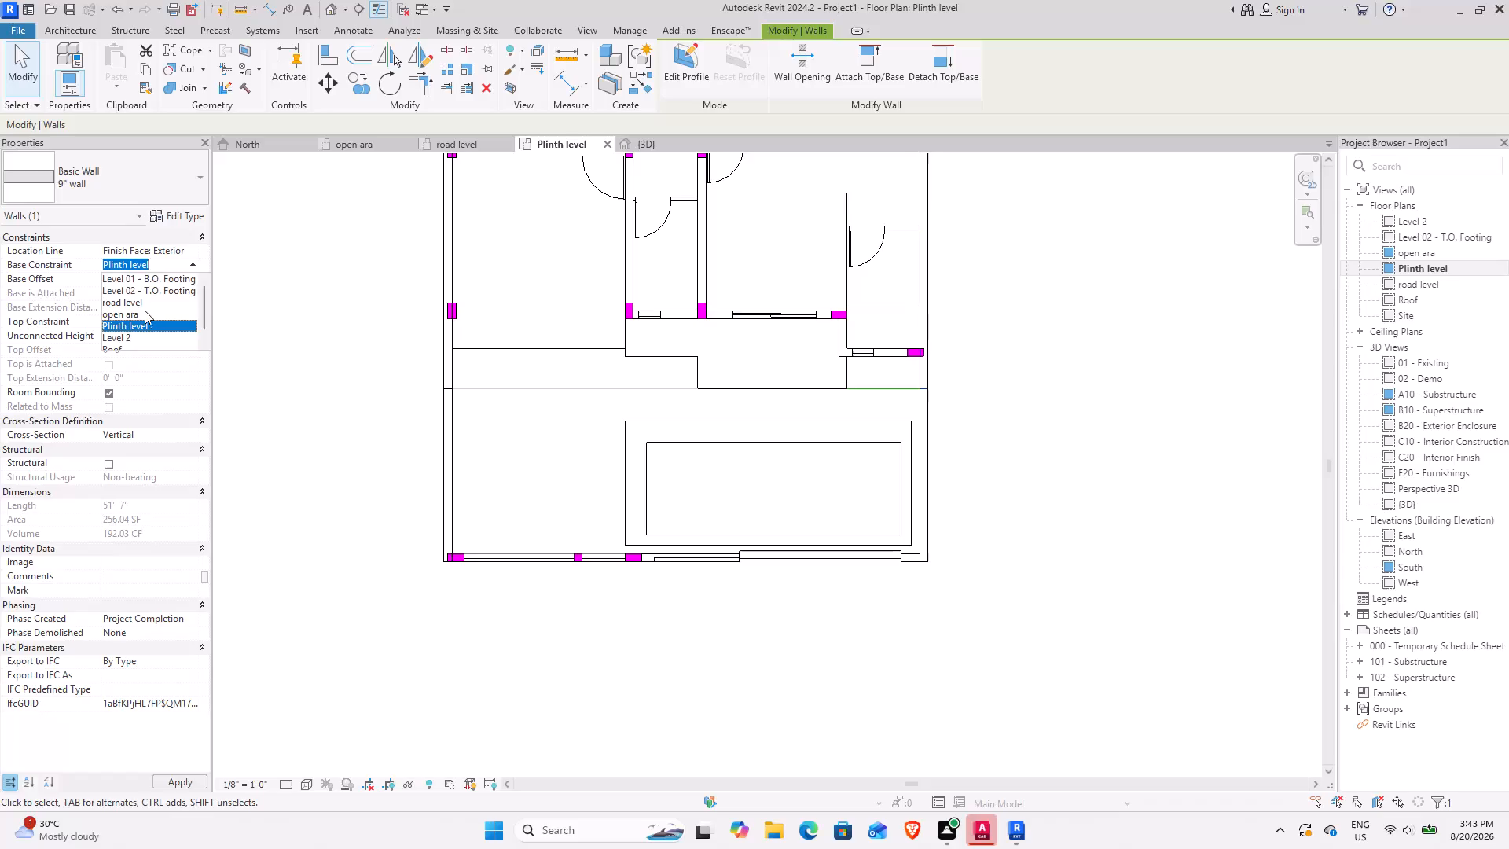
{"action": "scroll", "coordinate": [145, 309], "scroll_direction": "down", "scroll_amount": 3}
{"action": "scroll", "coordinate": [130, 320], "scroll_direction": "up", "scroll_amount": 6}
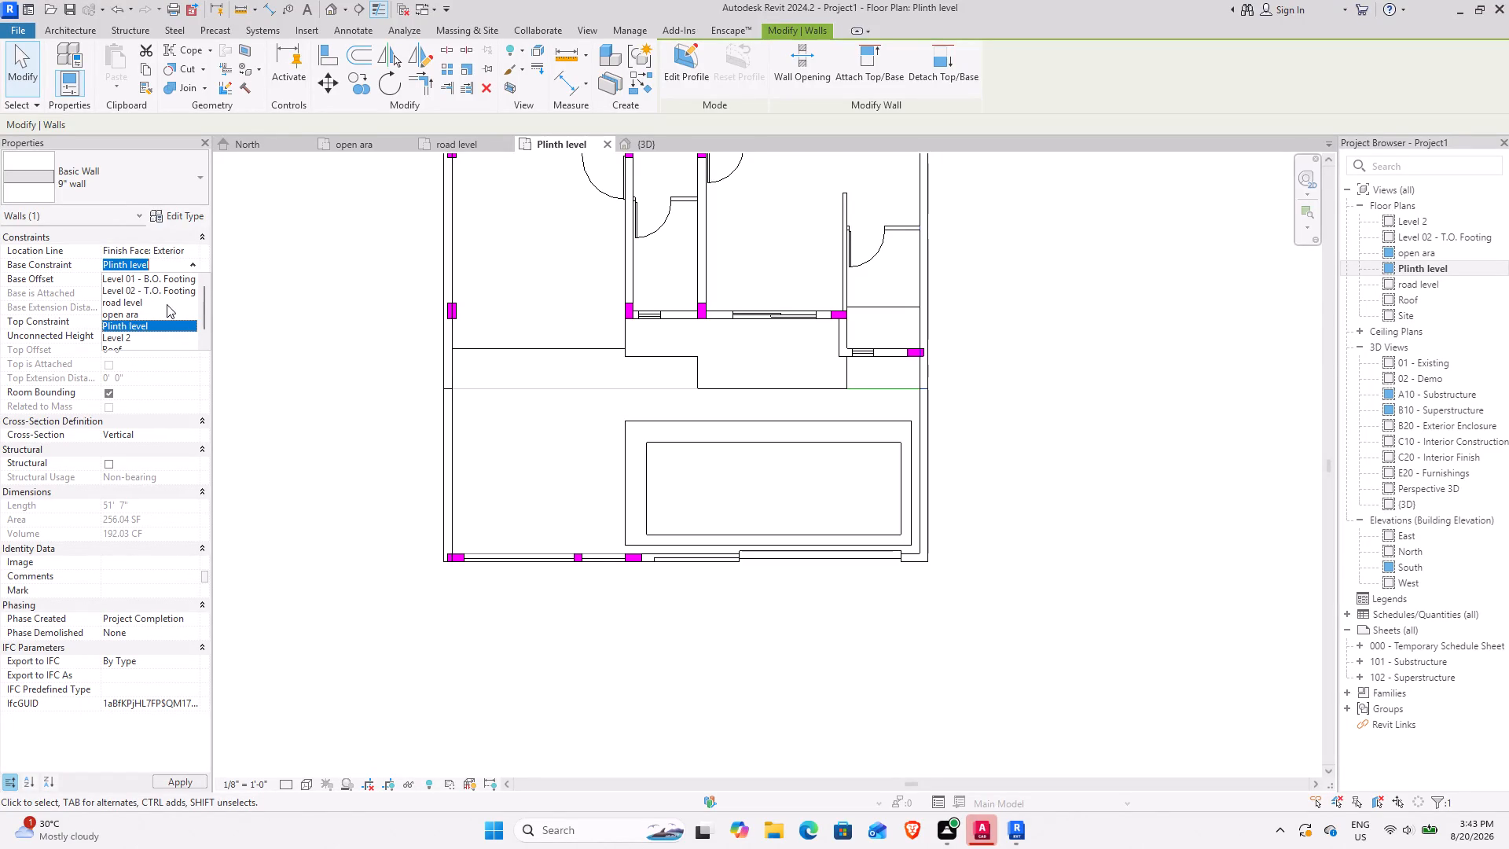
{"action": "left_click", "coordinate": [167, 304]}
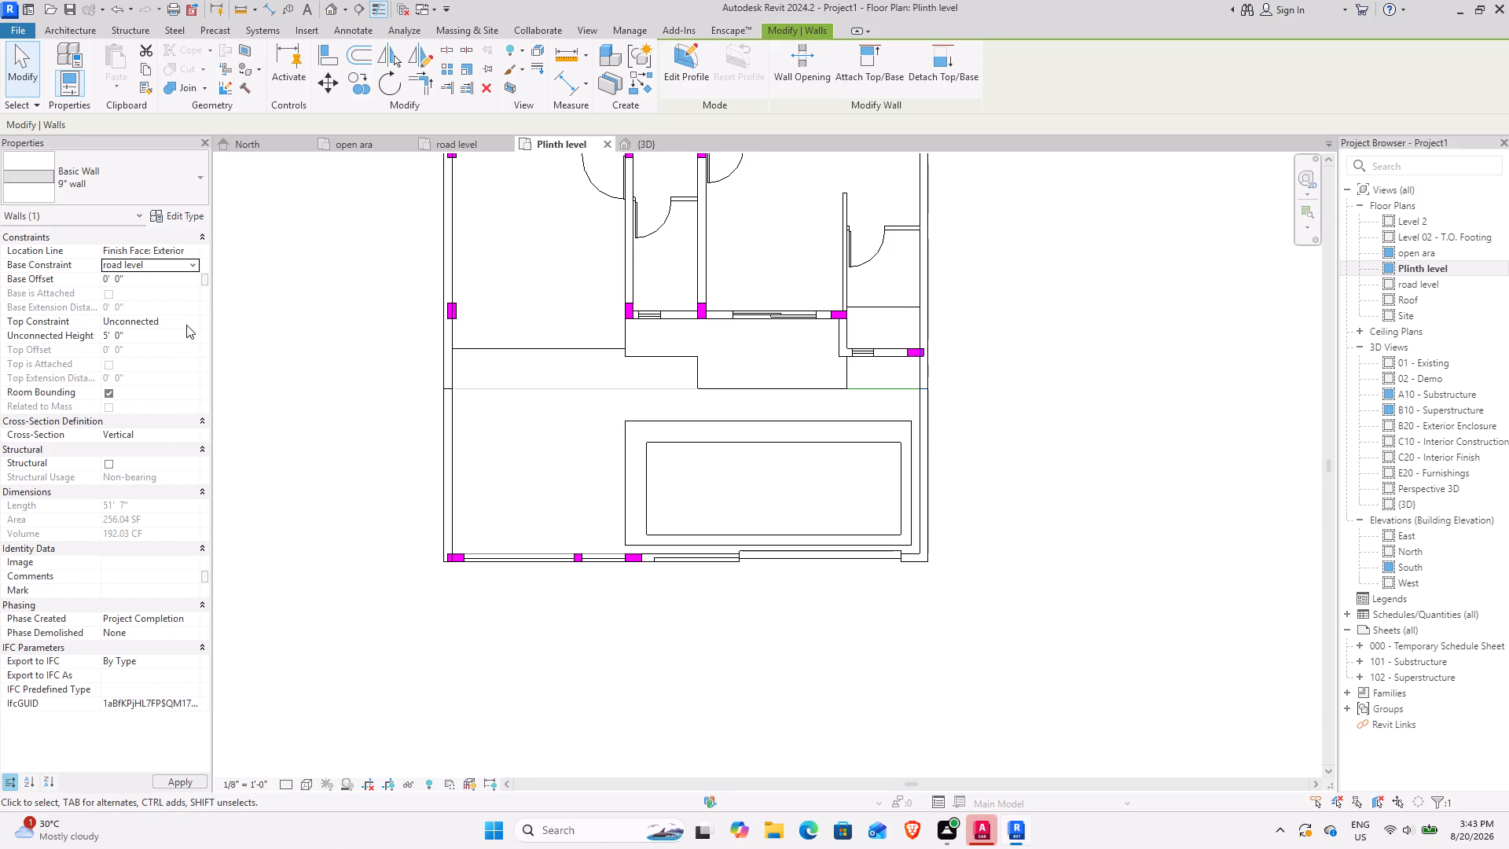
{"action": "left_click", "coordinate": [193, 323]}
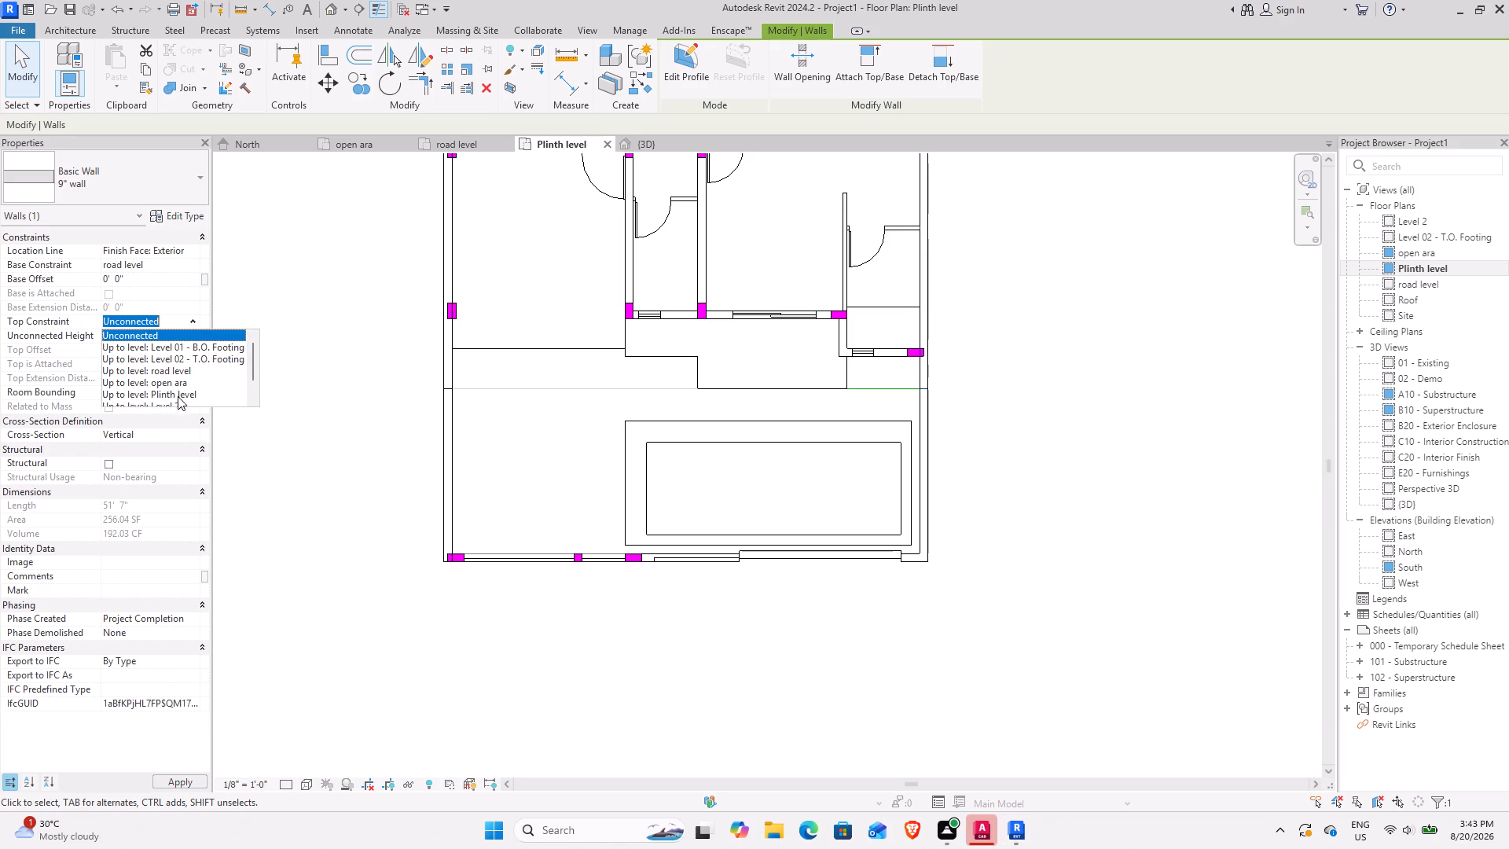
{"action": "scroll", "coordinate": [183, 383], "scroll_direction": "down", "scroll_amount": 3}
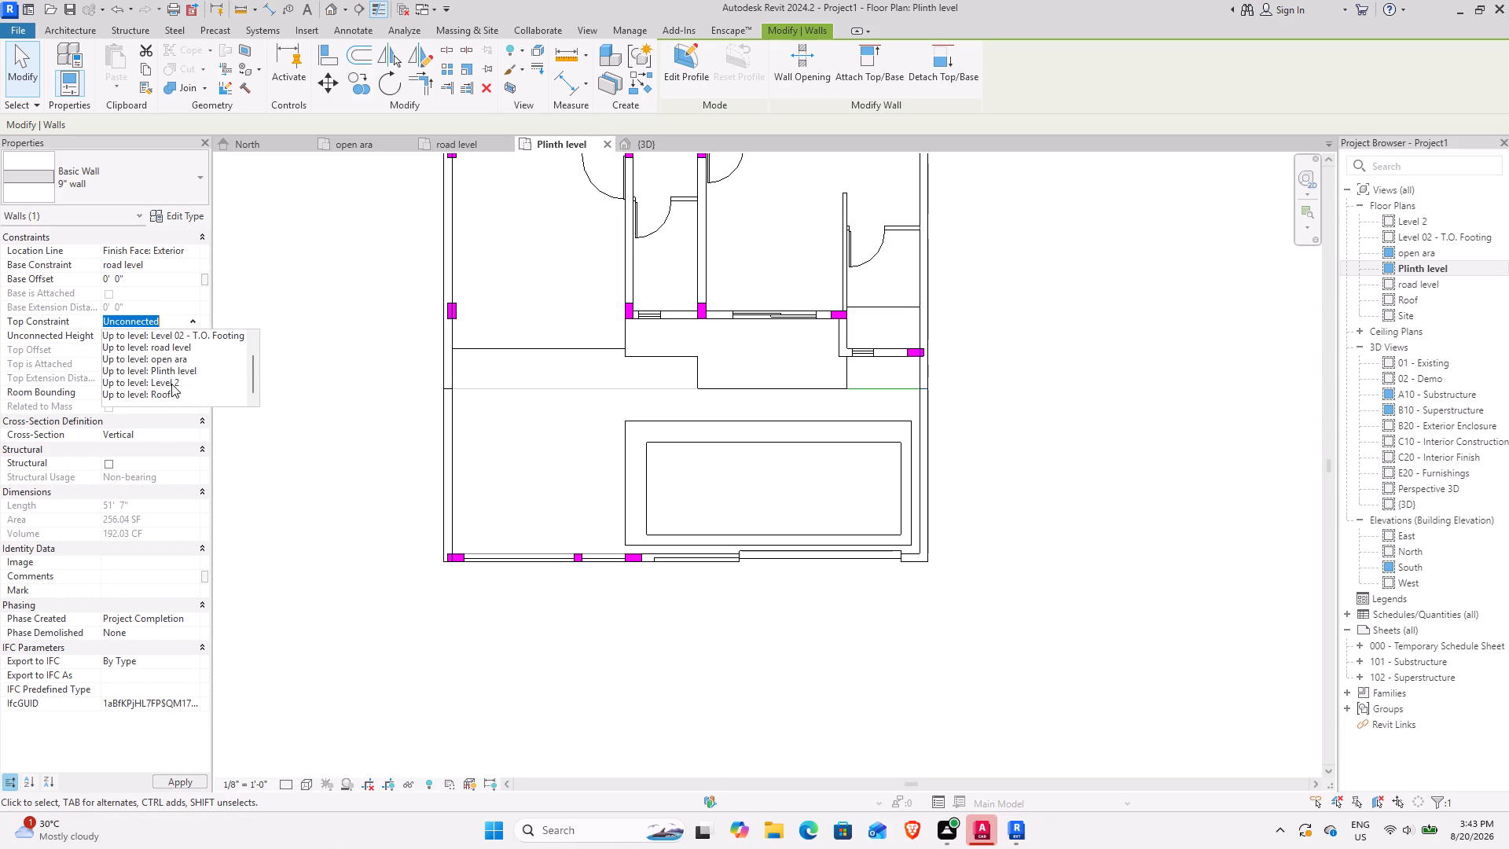
{"action": "left_click", "coordinate": [167, 384]}
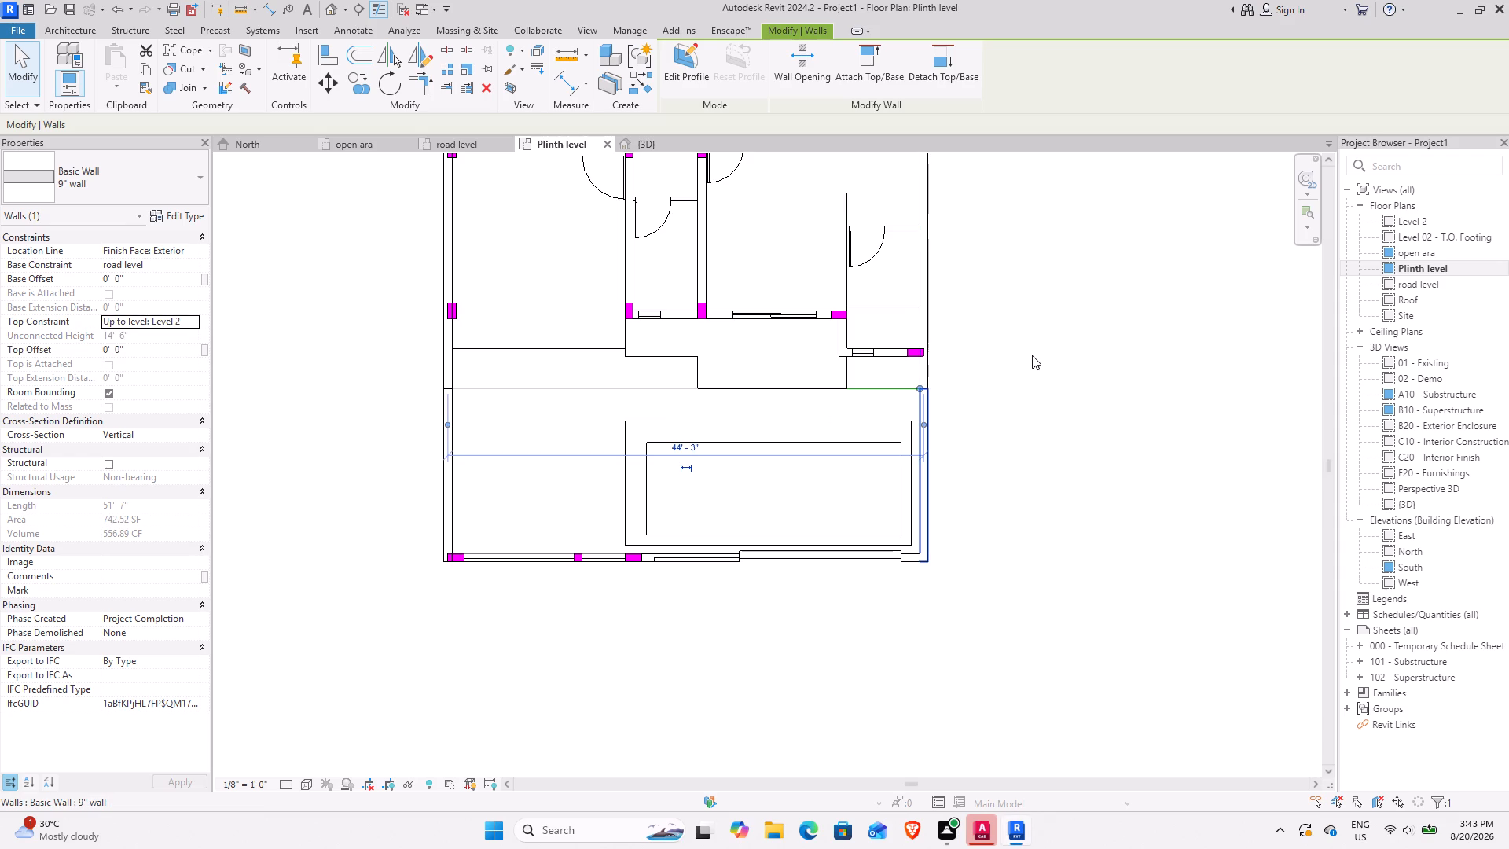
{"action": "middle_click_drag", "start_coordinate": [816, 296], "coordinate": [586, 464]}
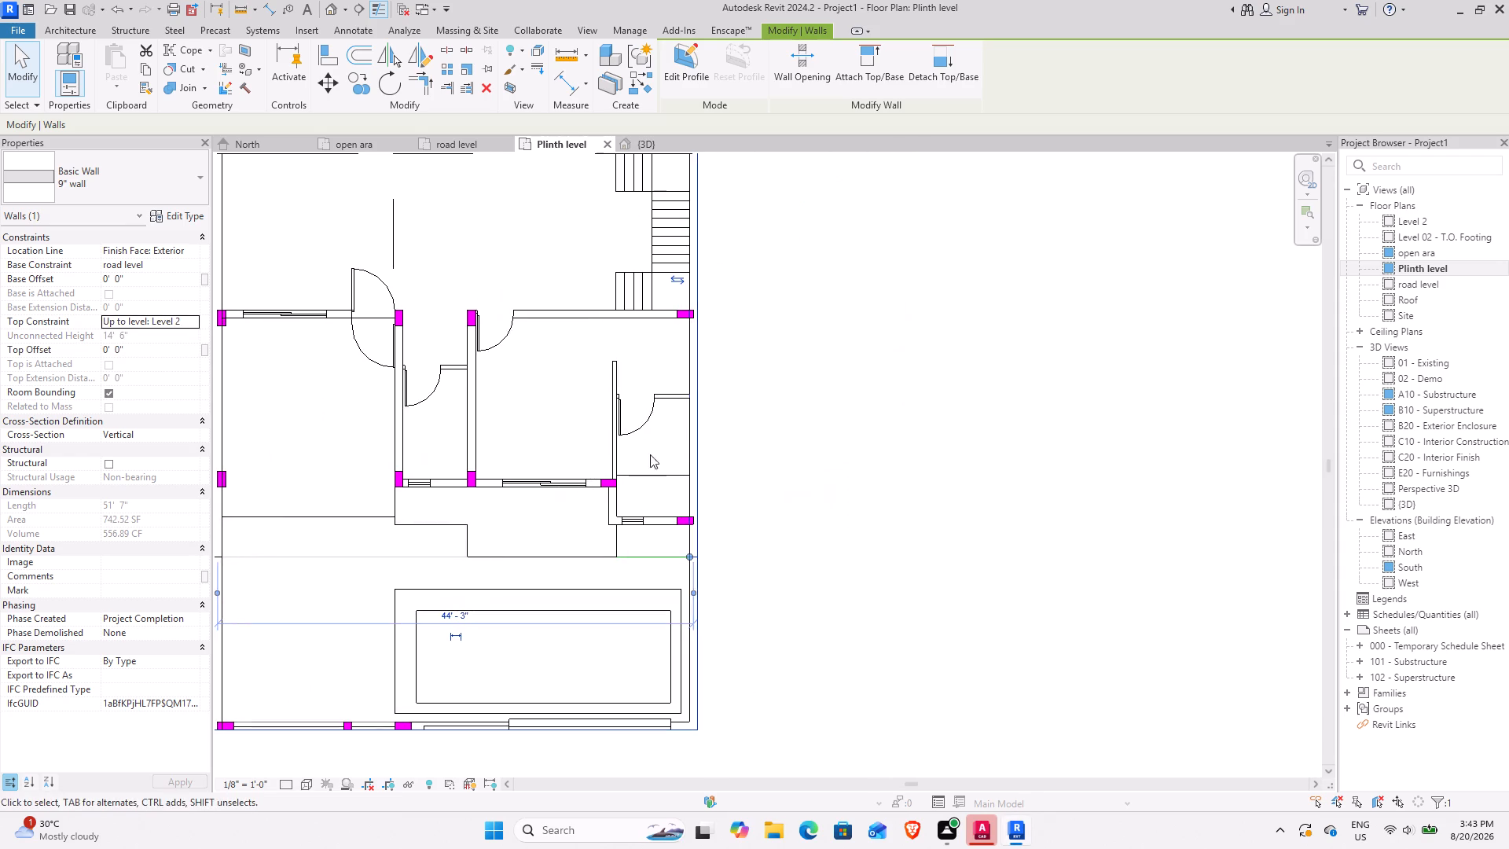
{"action": "key", "text": "Escape"}
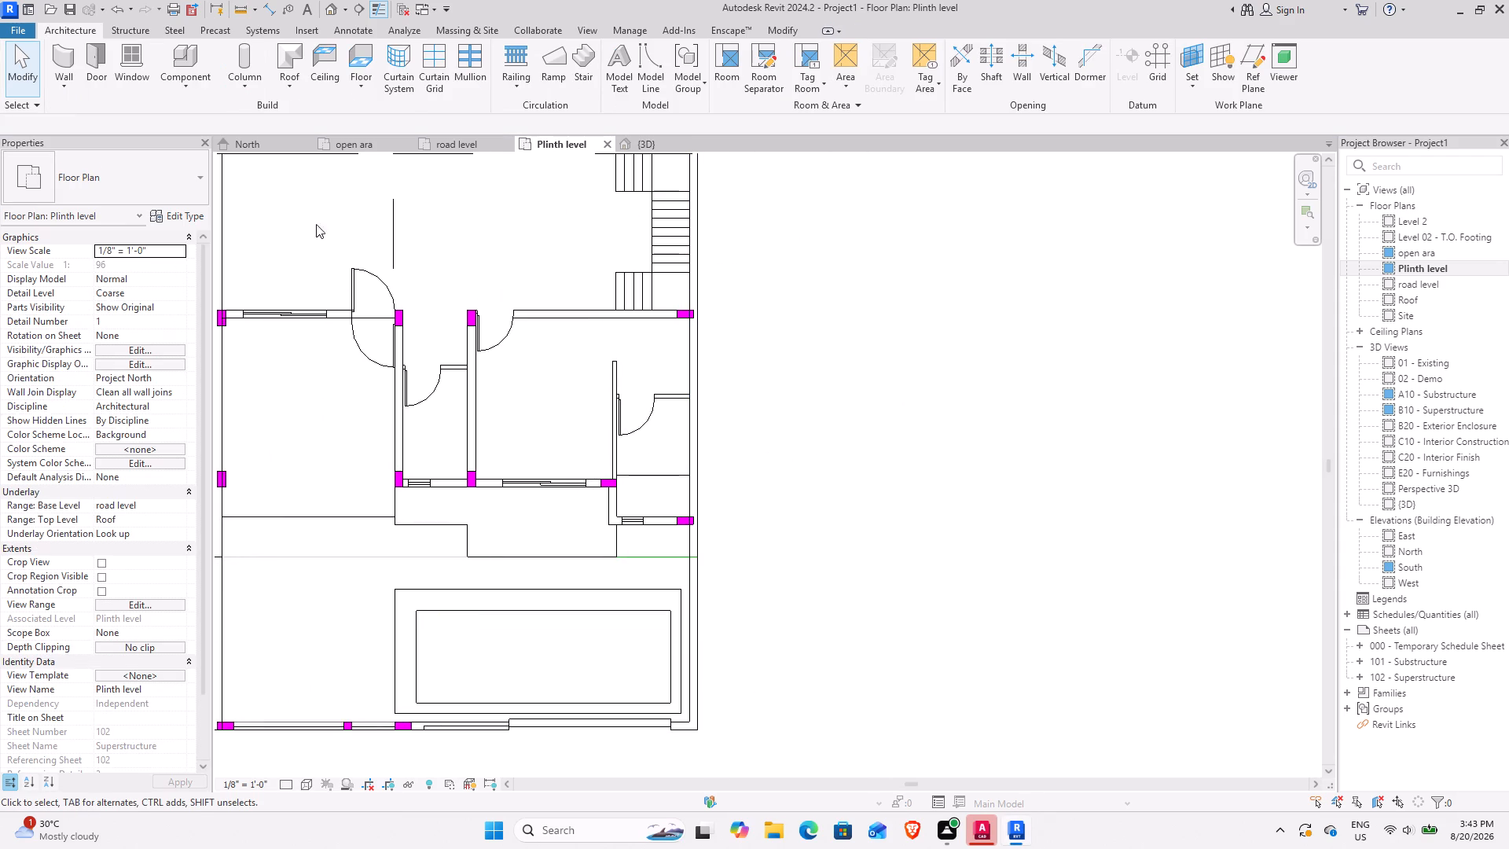
Set the rear outer wall's base constraint to road level and its top constraint to Level 2.
{"action": "left_click", "coordinate": [641, 145]}
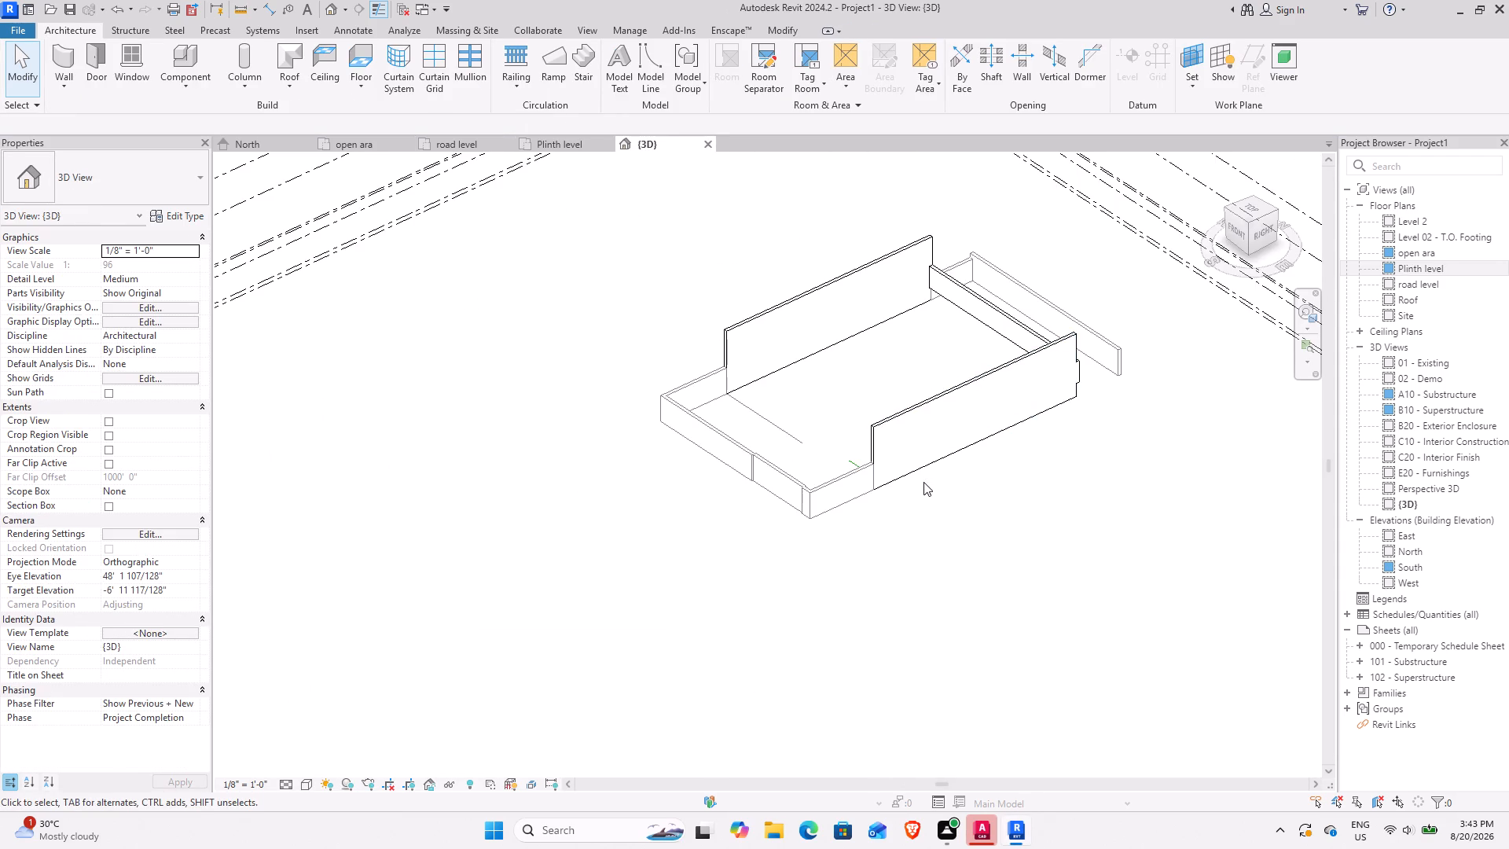
{"action": "middle_click_drag", "start_coordinate": [905, 491], "coordinate": [797, 480], "text": "shift"}
{"action": "middle_click_drag", "start_coordinate": [922, 491], "coordinate": [853, 435], "text": "shift"}
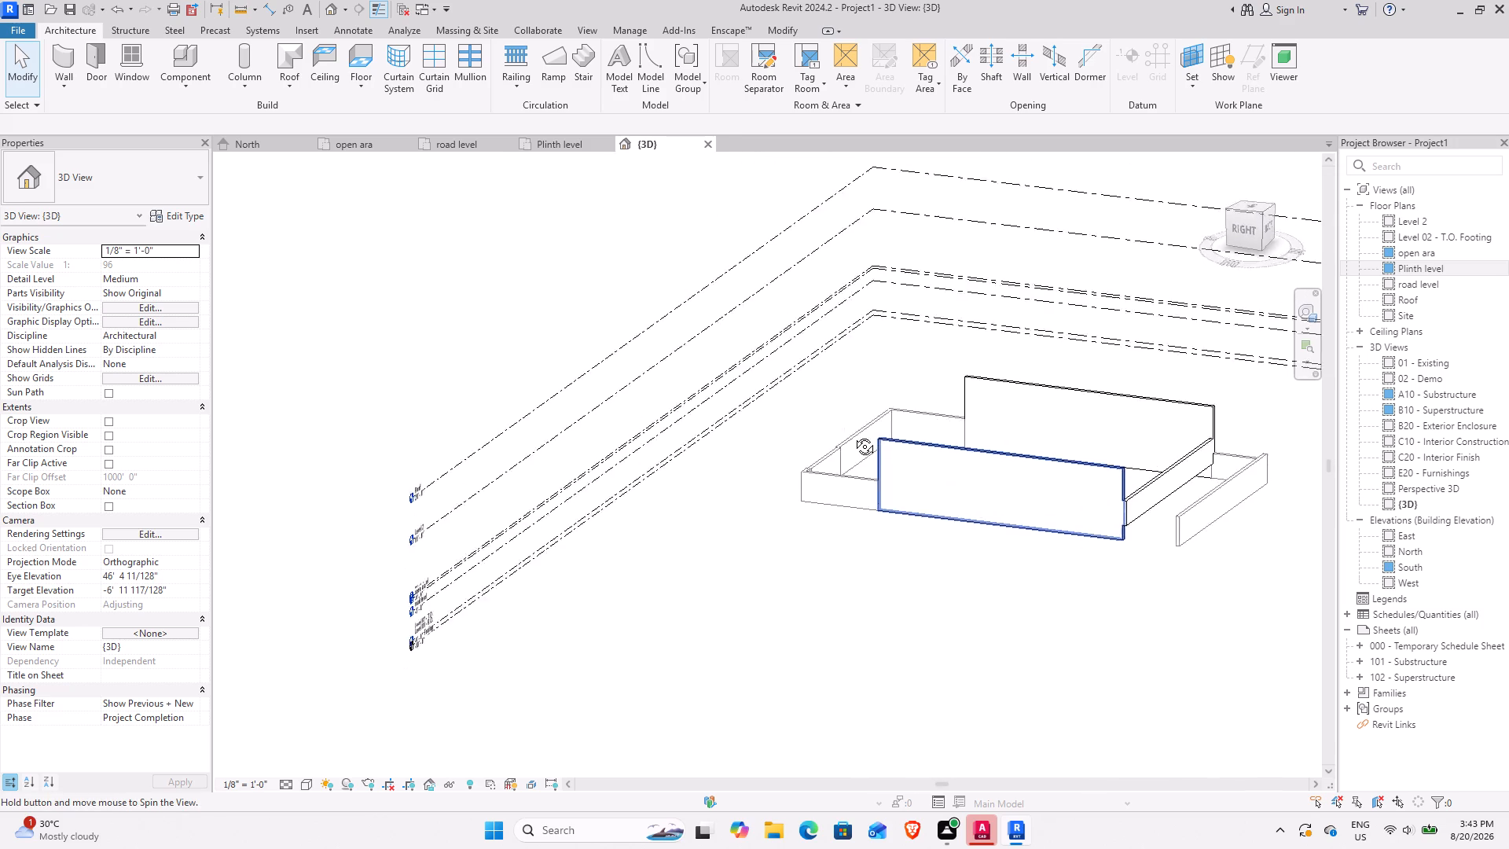
{"action": "middle_click_drag", "start_coordinate": [853, 435], "coordinate": [1156, 546], "text": "shift"}
{"action": "middle_click_drag", "start_coordinate": [942, 489], "coordinate": [1035, 640]}
{"action": "left_click", "coordinate": [874, 413]}
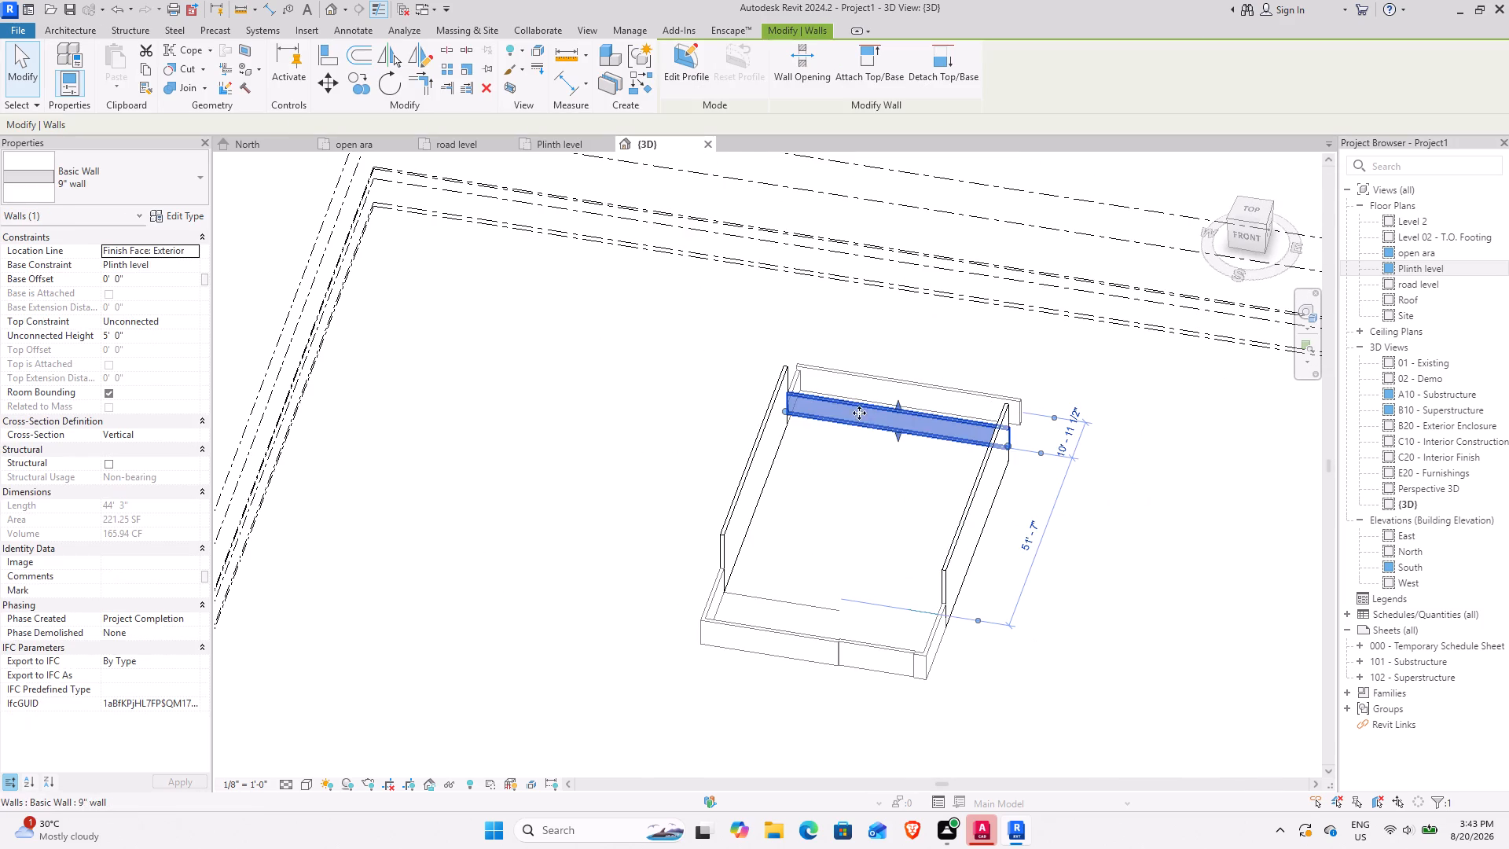
{"action": "left_click", "coordinate": [195, 249]}
{"action": "left_click", "coordinate": [195, 249]}
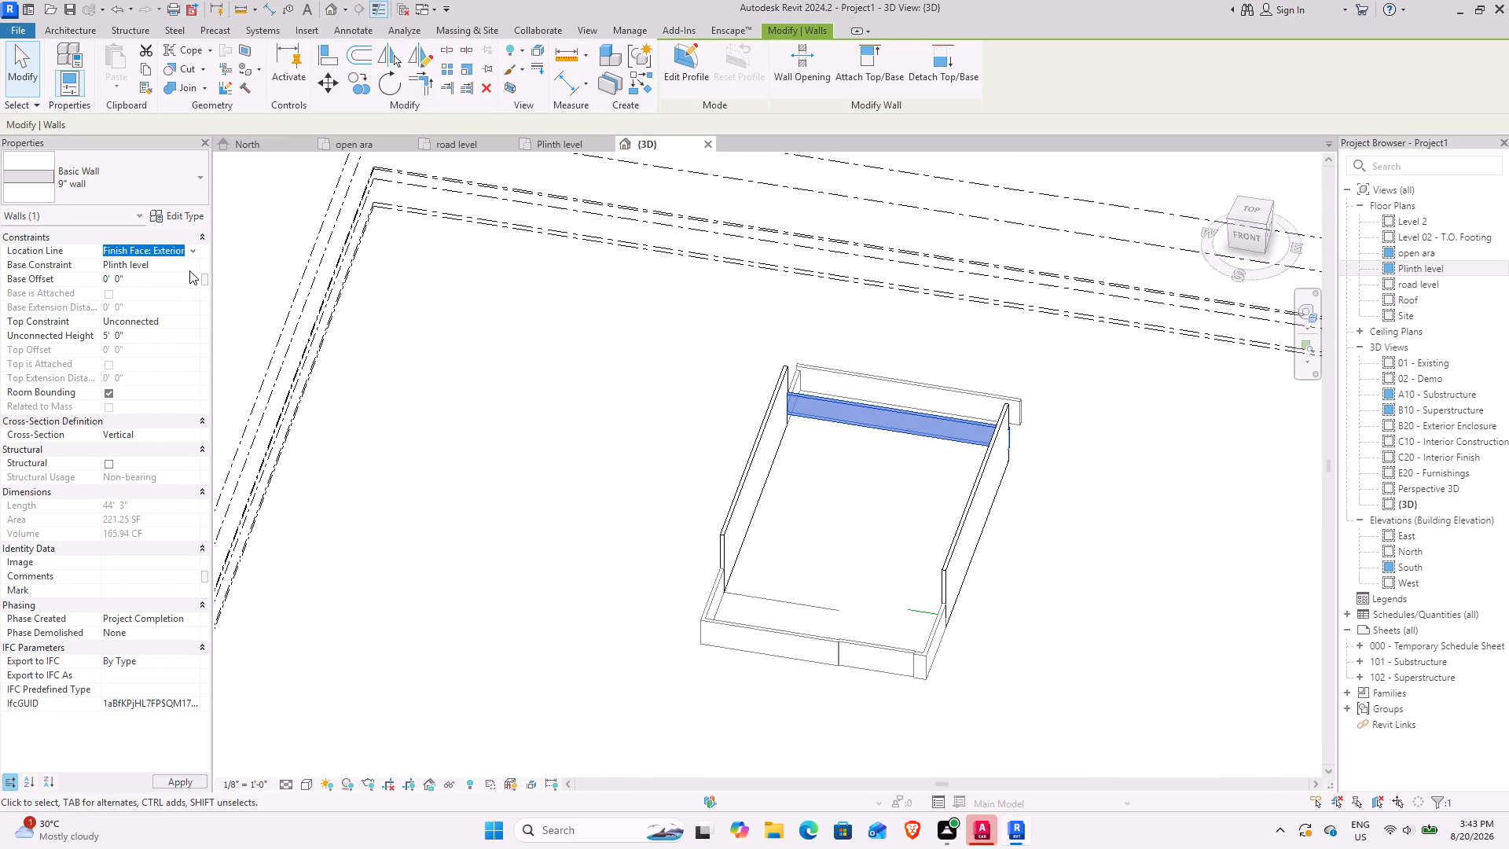
{"action": "left_click", "coordinate": [192, 267]}
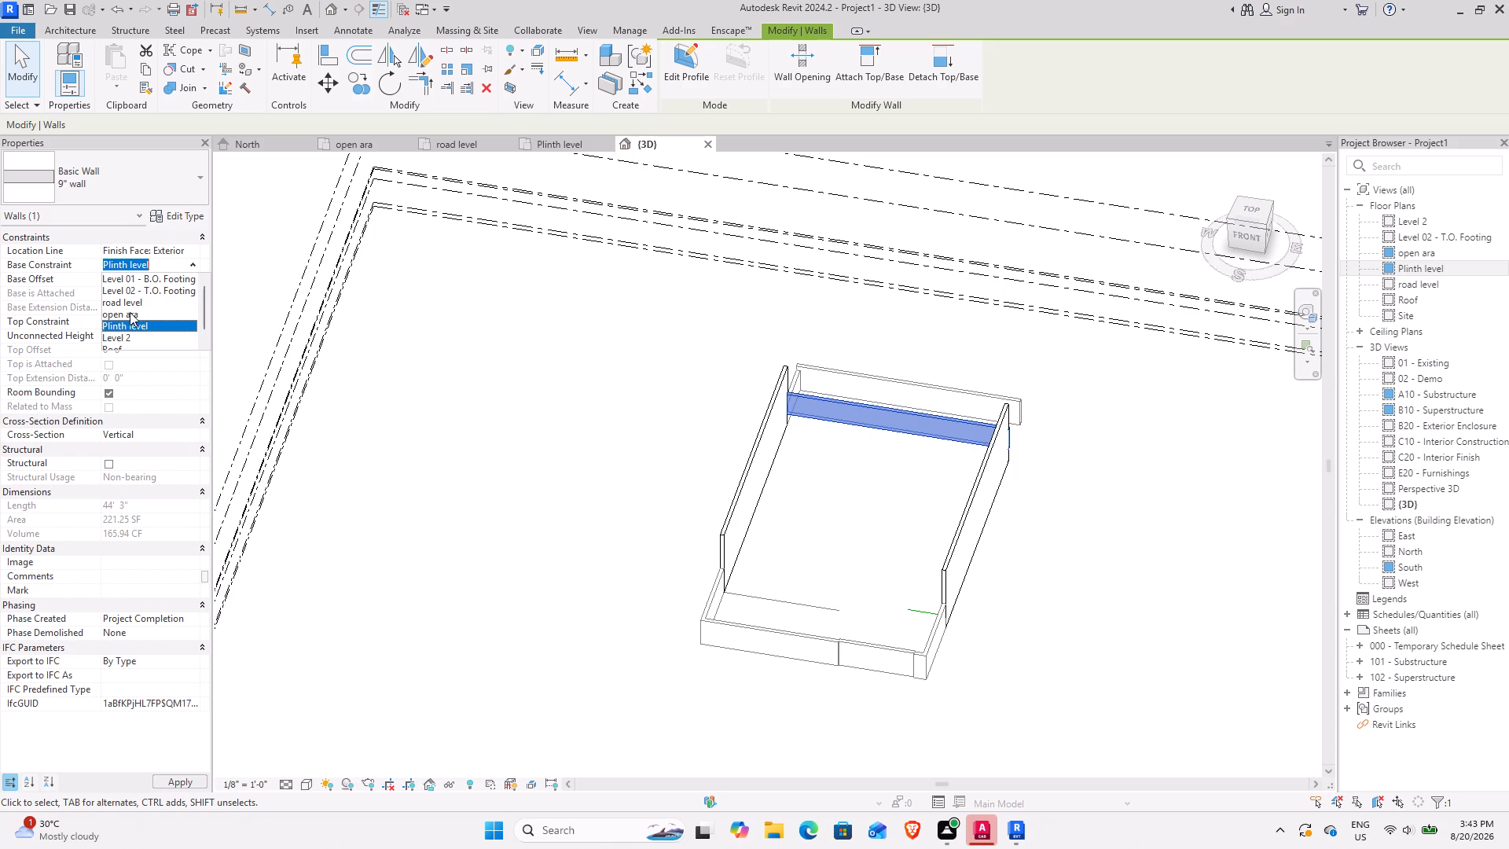
{"action": "left_click", "coordinate": [130, 299]}
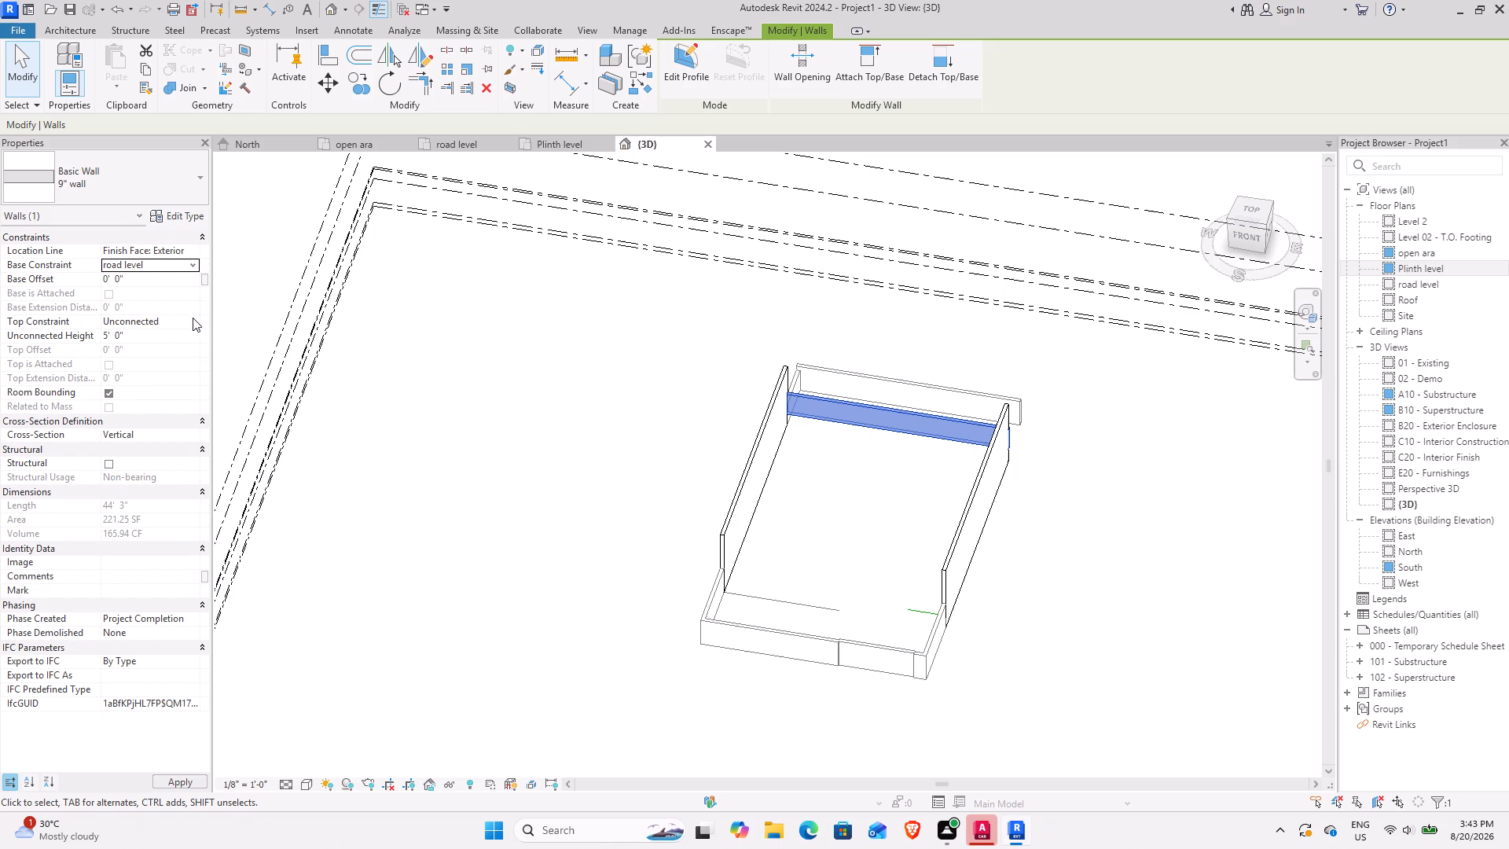
{"action": "left_click", "coordinate": [193, 317]}
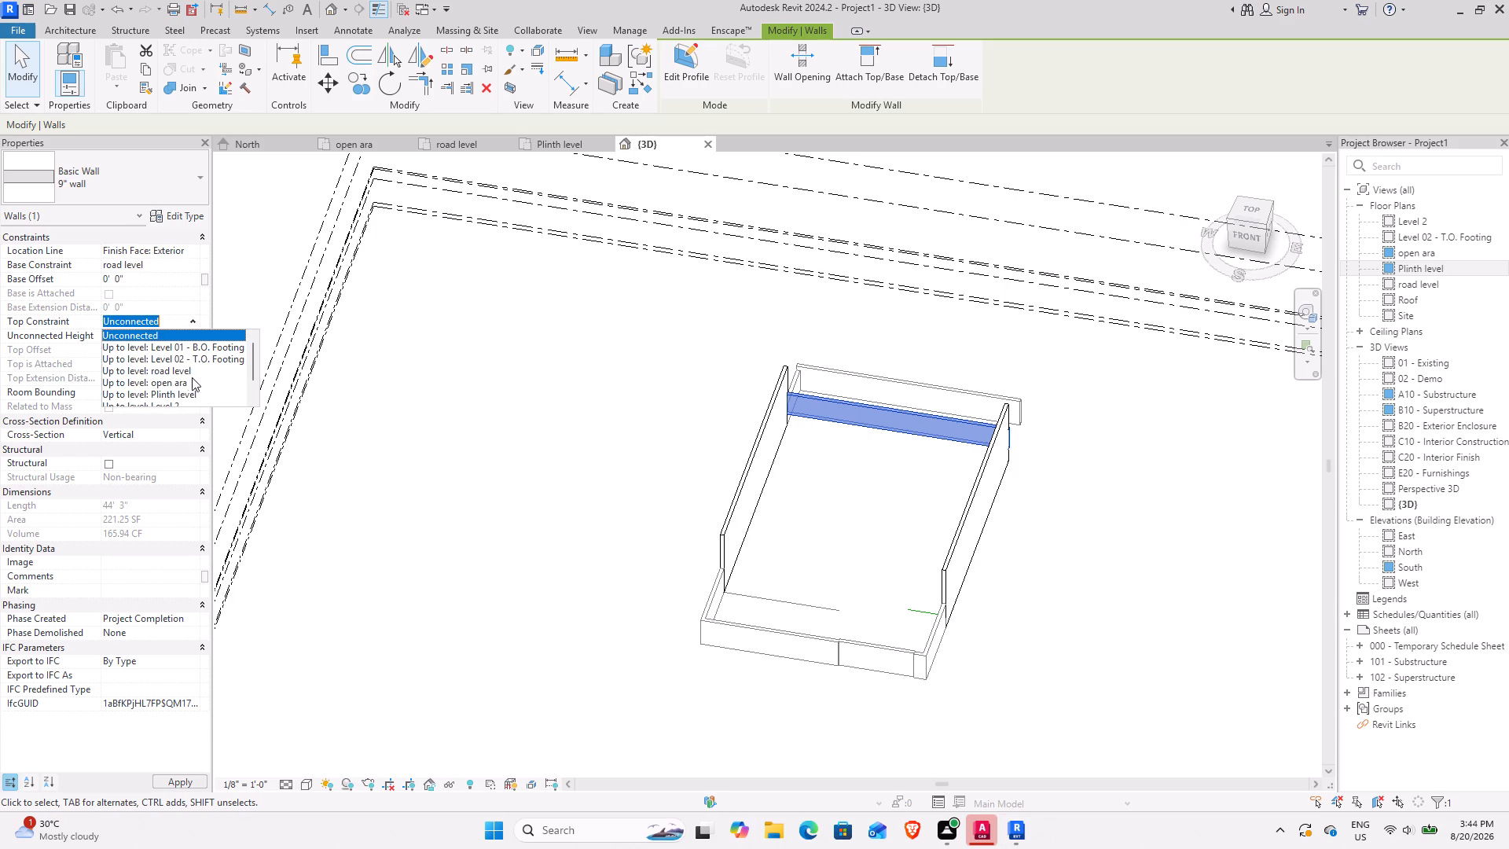
{"action": "scroll", "coordinate": [179, 375], "scroll_direction": "down", "scroll_amount": 2}
{"action": "left_click", "coordinate": [162, 384]}
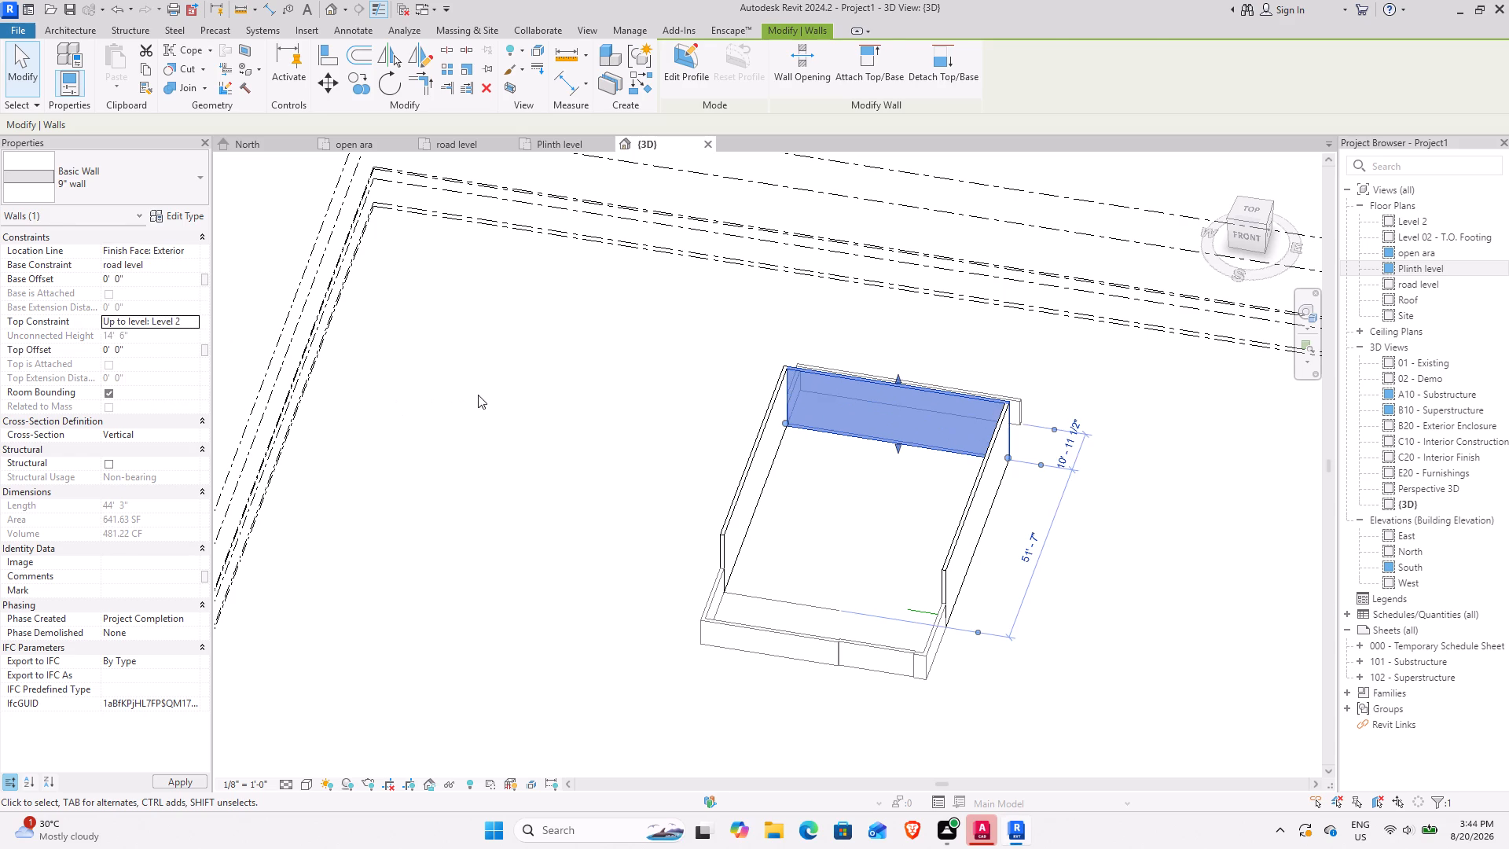
{"action": "left_click", "coordinate": [478, 395]}
{"action": "middle_click_drag", "start_coordinate": [694, 512], "coordinate": [594, 476], "text": "shift"}
{"action": "middle_click_drag", "start_coordinate": [849, 527], "coordinate": [951, 521]}
{"action": "middle_click_drag", "start_coordinate": [939, 521], "coordinate": [732, 560]}
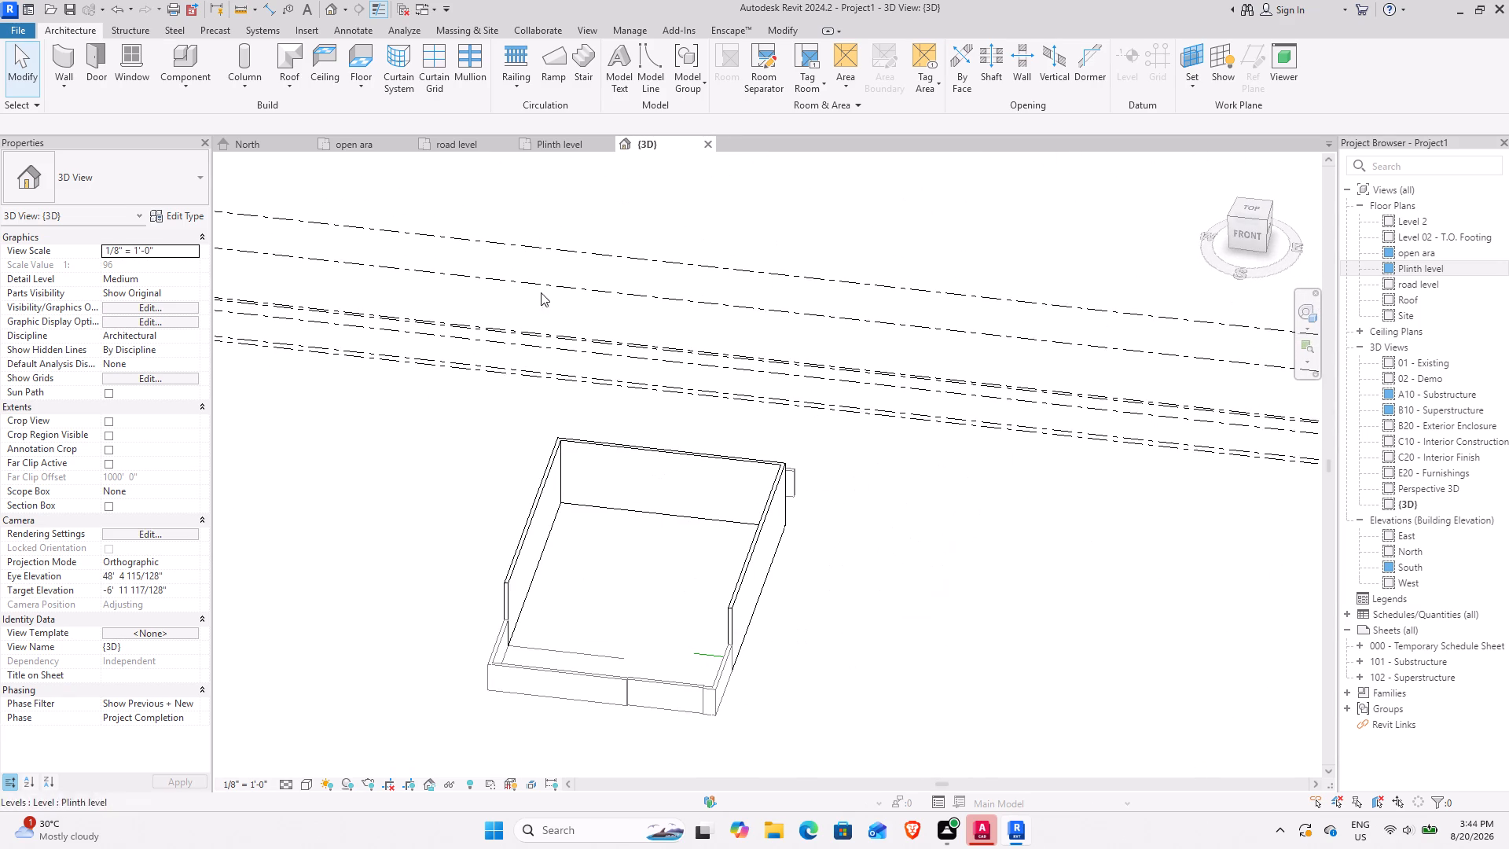
In the road level plan, draw a 9" wall 5' high and 11' long along the east boundary, from the rear corner to the rear column line.
{"action": "left_click", "coordinate": [458, 146]}
{"action": "scroll", "coordinate": [860, 234], "scroll_direction": "down", "scroll_amount": 4}
{"action": "middle_click_drag", "start_coordinate": [829, 268], "coordinate": [759, 573]}
{"action": "middle_click_drag", "start_coordinate": [861, 287], "coordinate": [857, 653]}
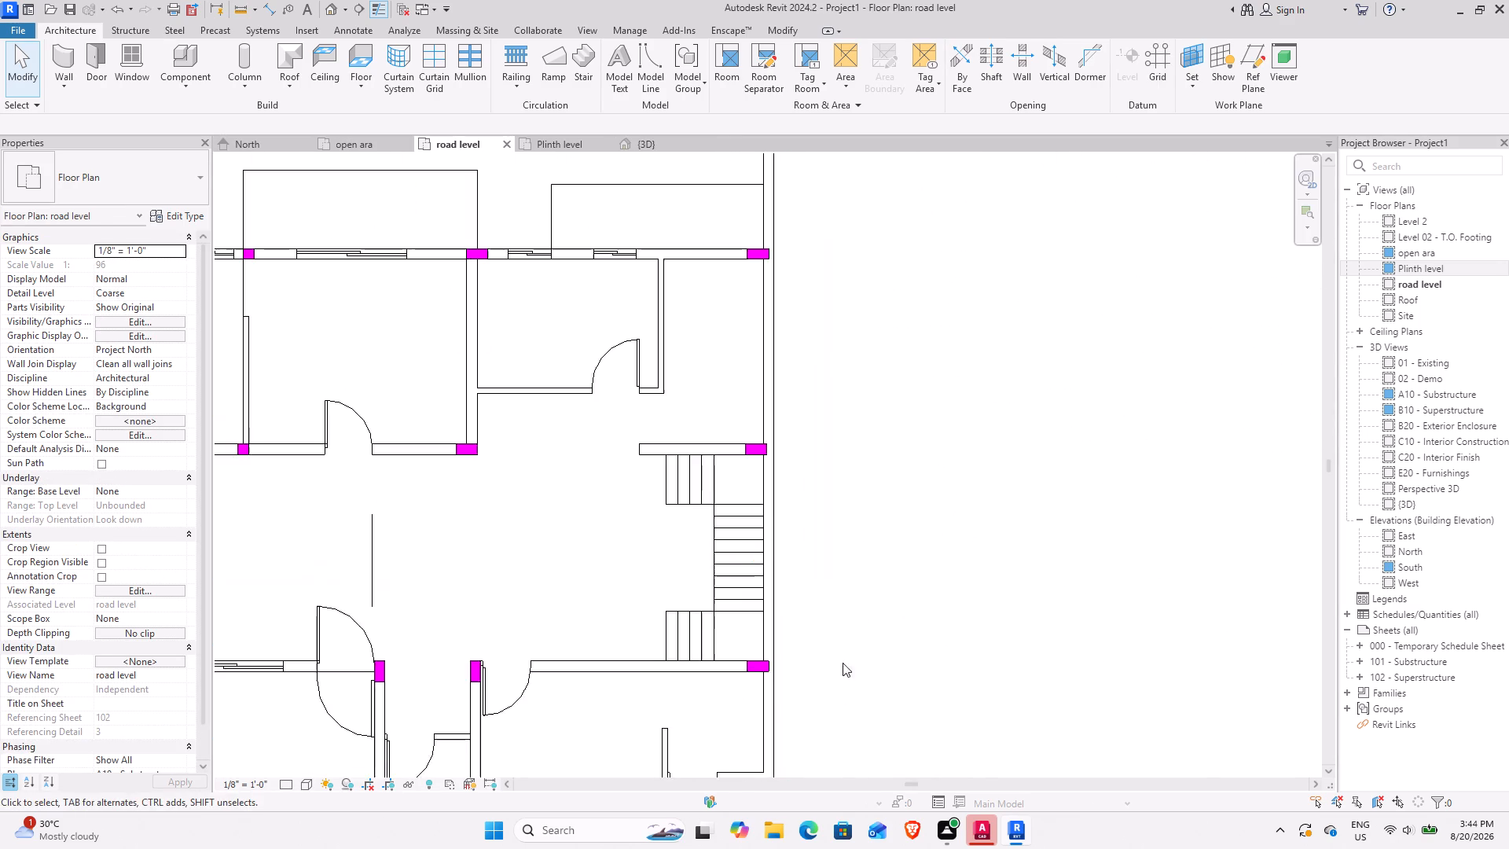
{"action": "middle_click_drag", "start_coordinate": [813, 328], "coordinate": [821, 642]}
{"action": "scroll", "coordinate": [773, 384], "scroll_direction": "up", "scroll_amount": 4}
{"action": "middle_click_drag", "start_coordinate": [784, 537], "coordinate": [718, 449]}
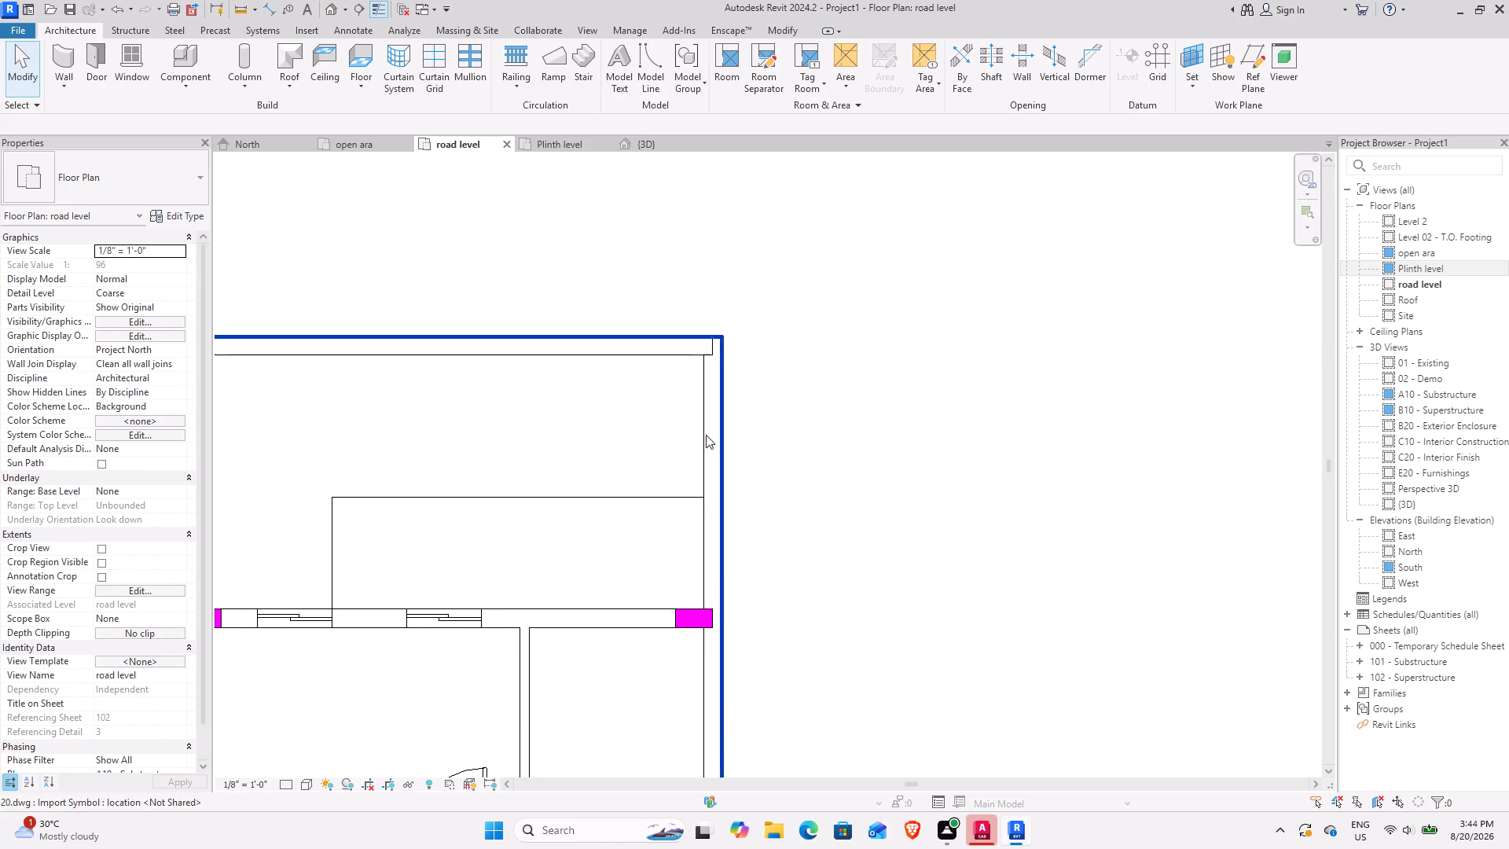
{"action": "left_click", "coordinate": [75, 65]}
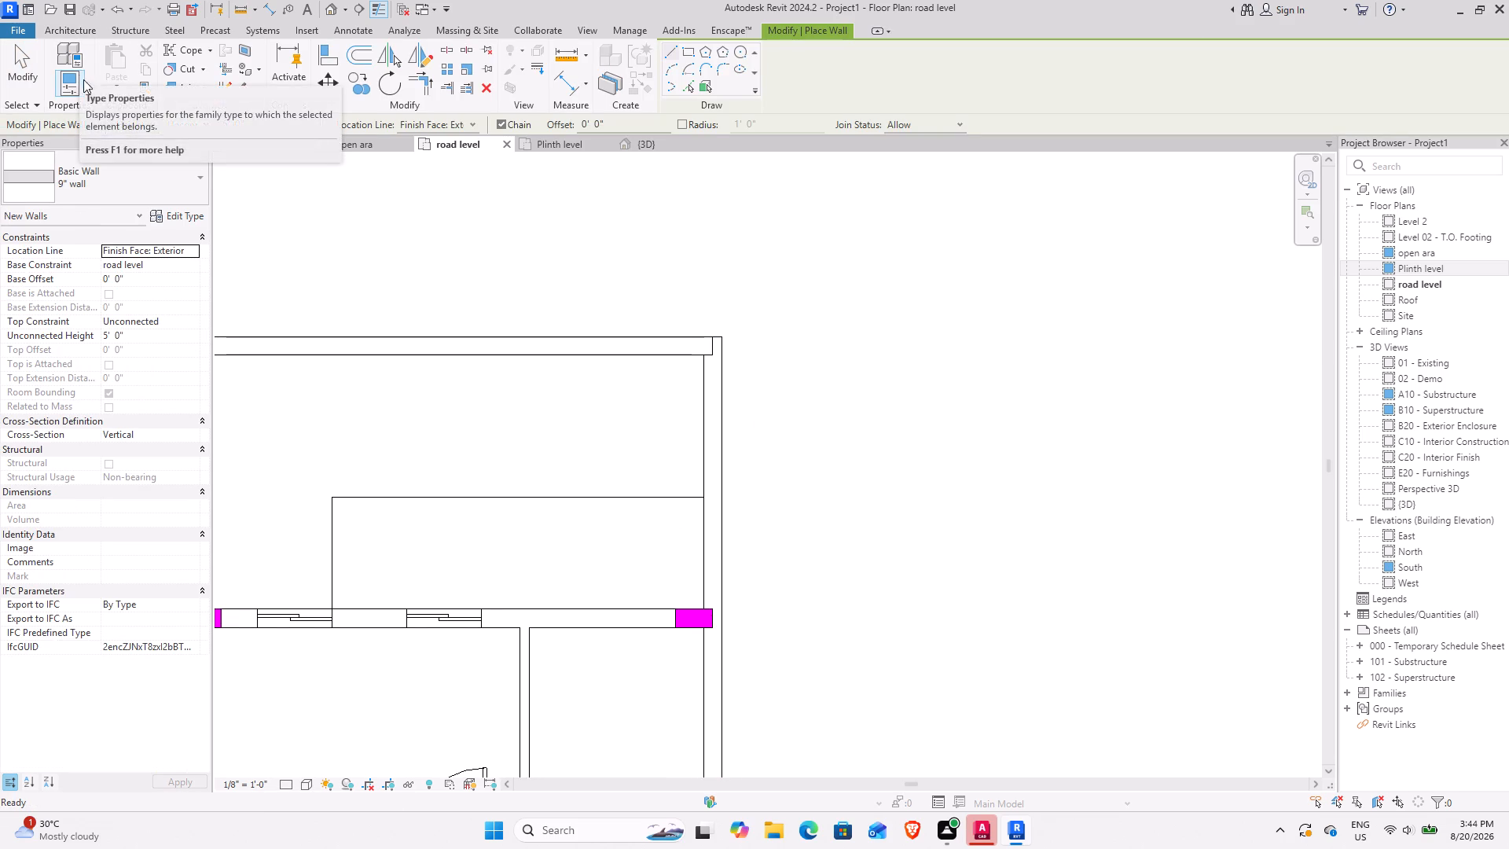
{"action": "left_click", "coordinate": [725, 333]}
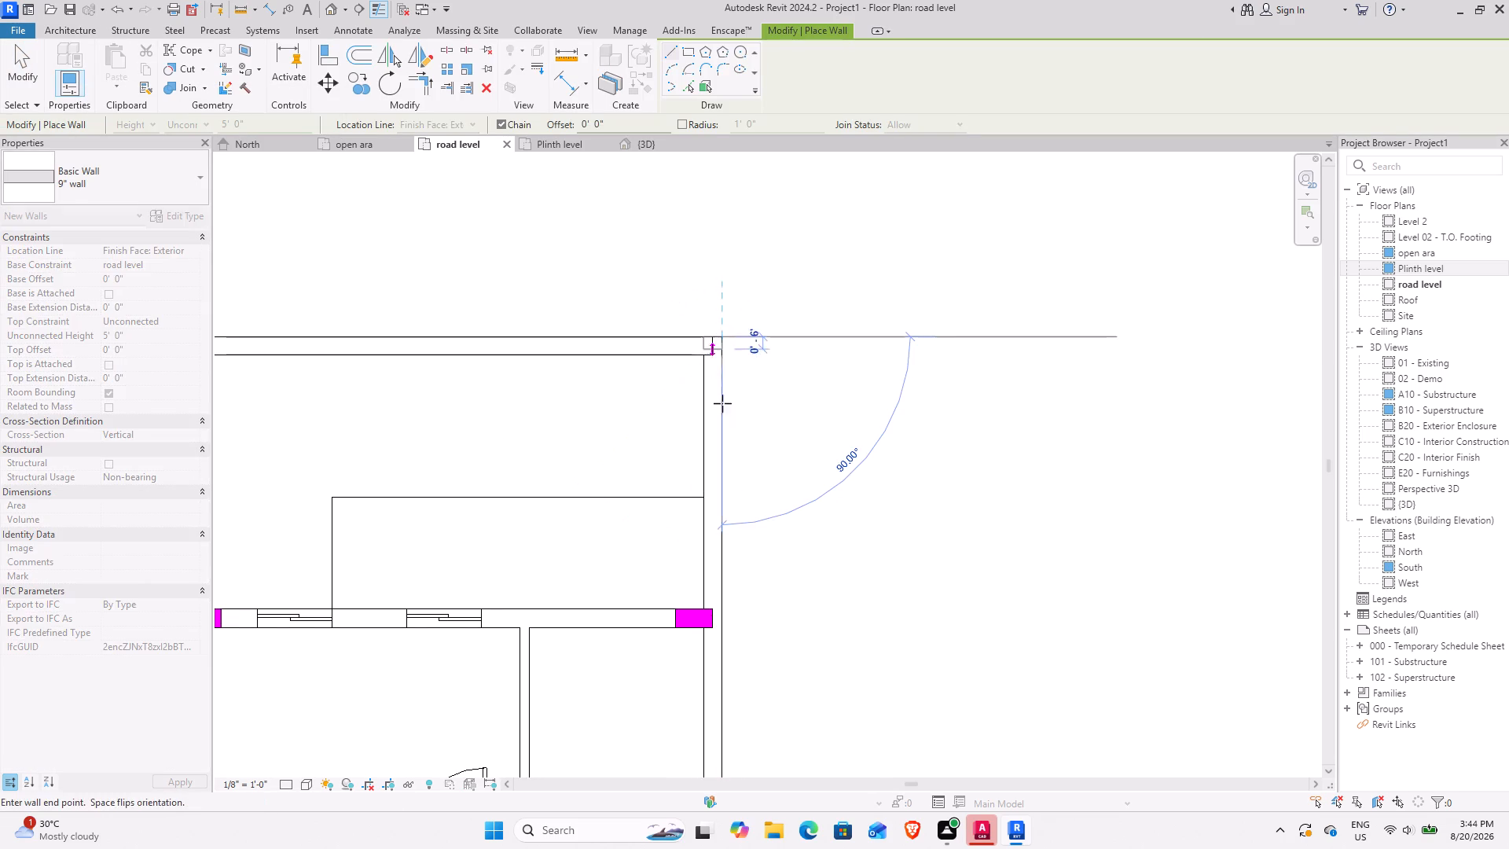
{"action": "left_click", "coordinate": [725, 609]}
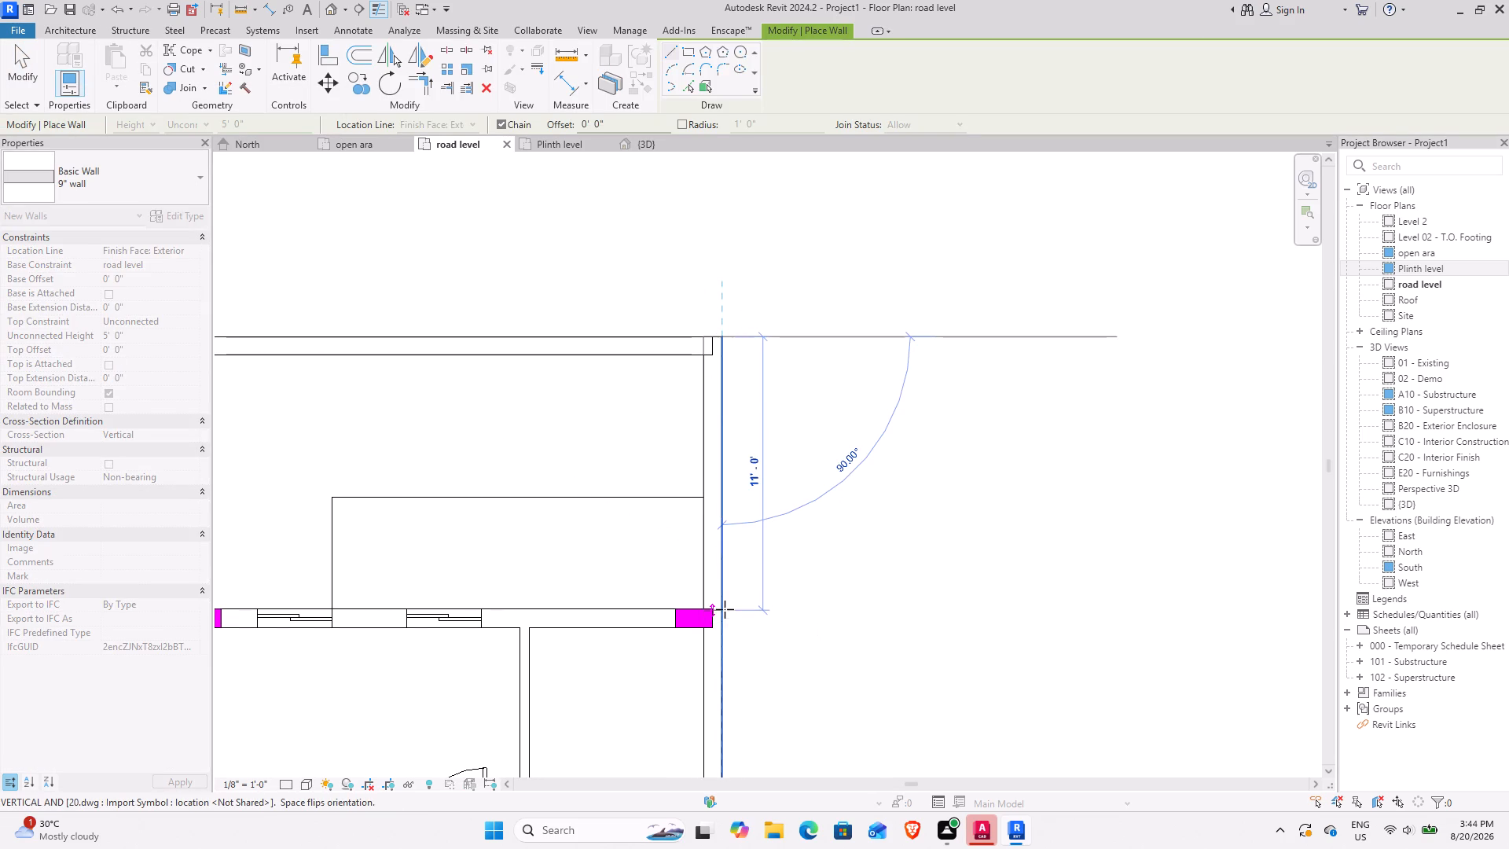
{"action": "key", "text": "Escape"}
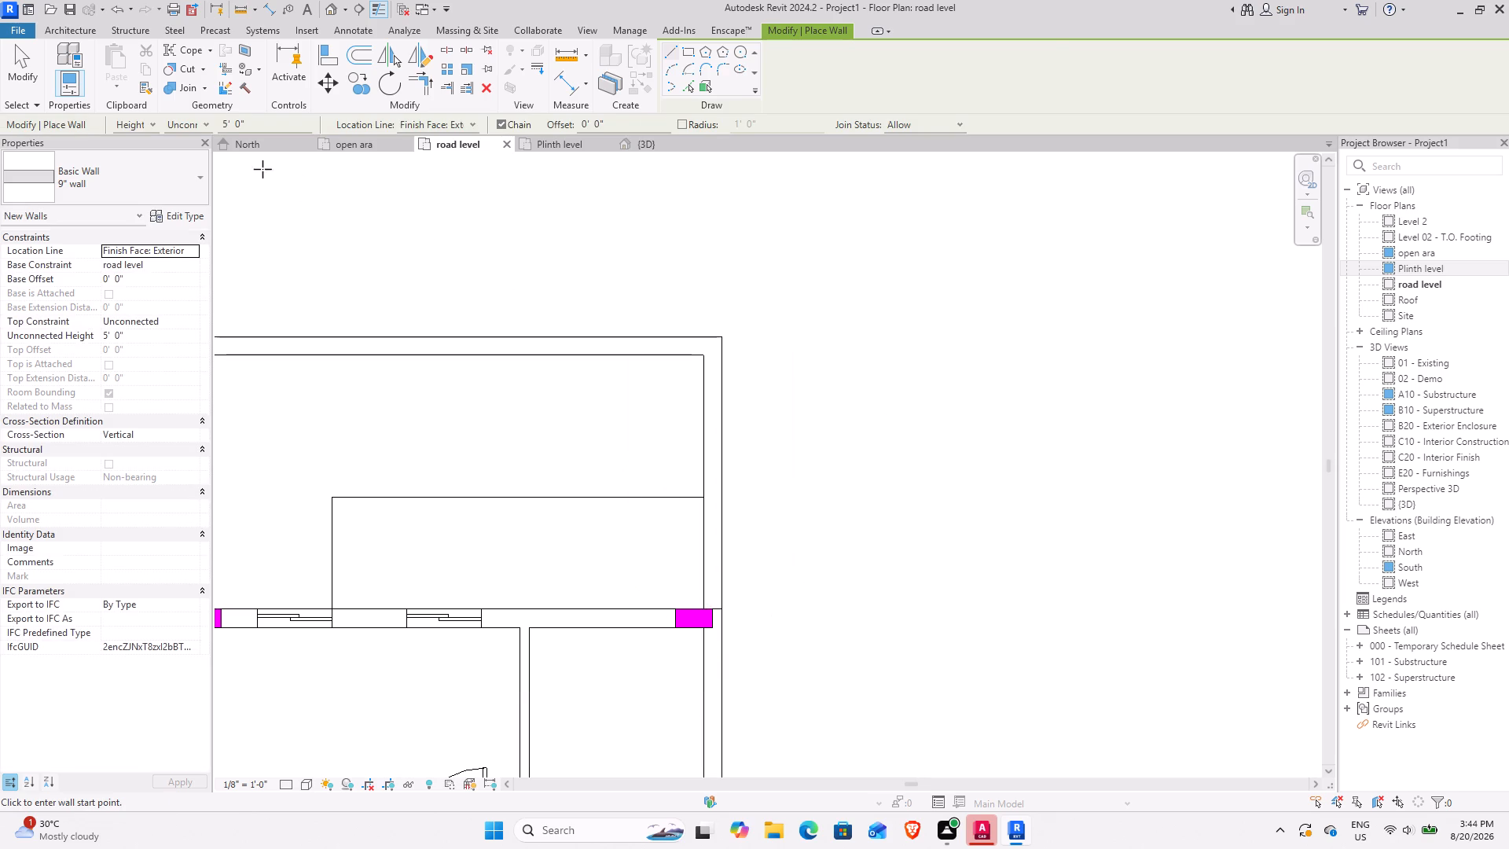
{"action": "key", "text": "Escape"}
{"action": "left_click", "coordinate": [650, 144]}
{"action": "middle_click_drag", "start_coordinate": [792, 587], "coordinate": [652, 565], "text": "shift"}
{"action": "middle_click_drag", "start_coordinate": [930, 591], "coordinate": [758, 586], "text": "shift"}
{"action": "middle_click_drag", "start_coordinate": [1050, 656], "coordinate": [780, 388]}
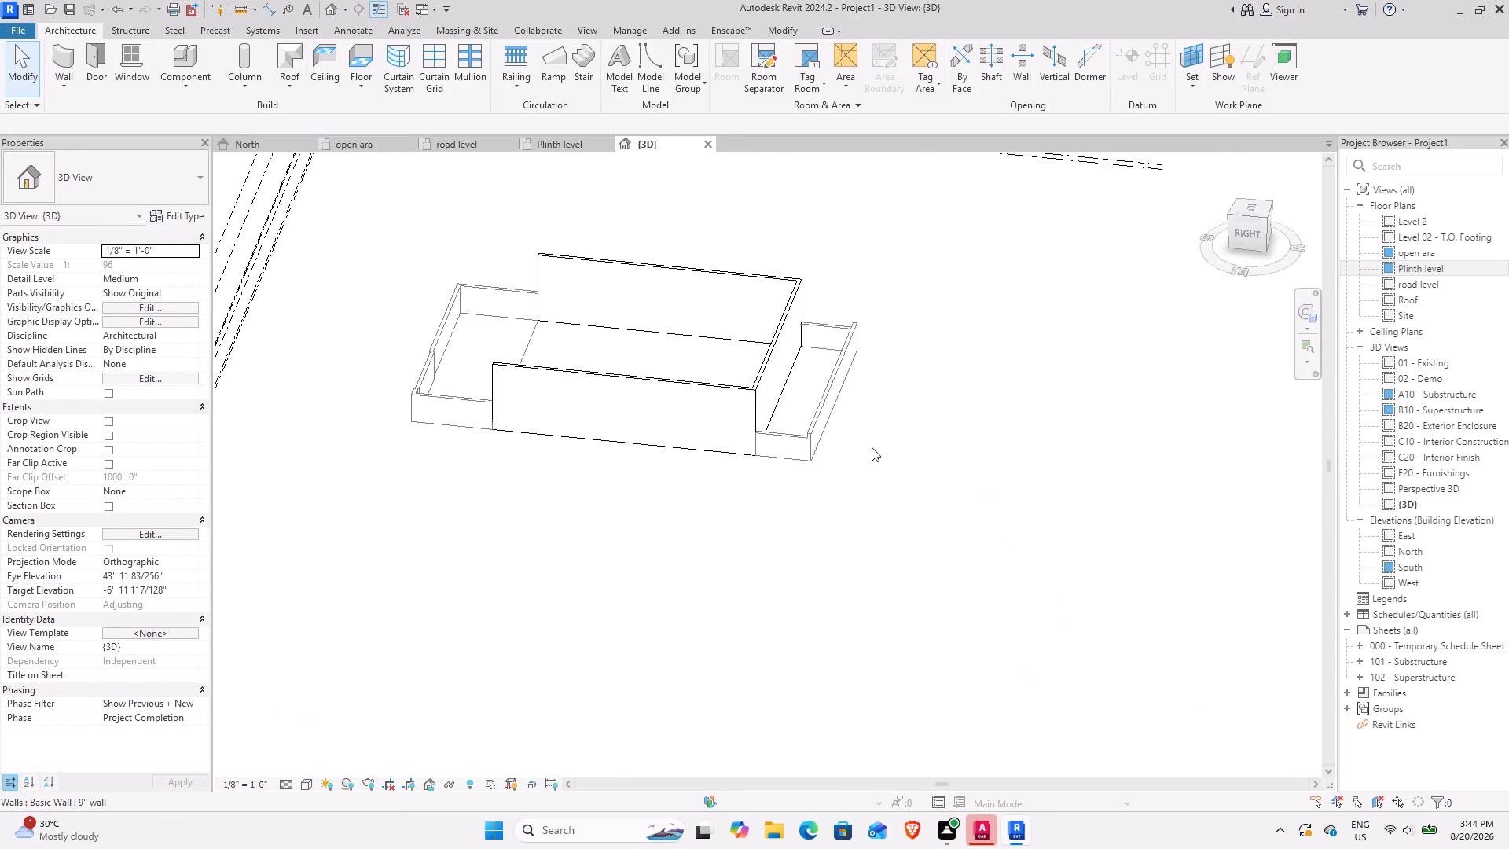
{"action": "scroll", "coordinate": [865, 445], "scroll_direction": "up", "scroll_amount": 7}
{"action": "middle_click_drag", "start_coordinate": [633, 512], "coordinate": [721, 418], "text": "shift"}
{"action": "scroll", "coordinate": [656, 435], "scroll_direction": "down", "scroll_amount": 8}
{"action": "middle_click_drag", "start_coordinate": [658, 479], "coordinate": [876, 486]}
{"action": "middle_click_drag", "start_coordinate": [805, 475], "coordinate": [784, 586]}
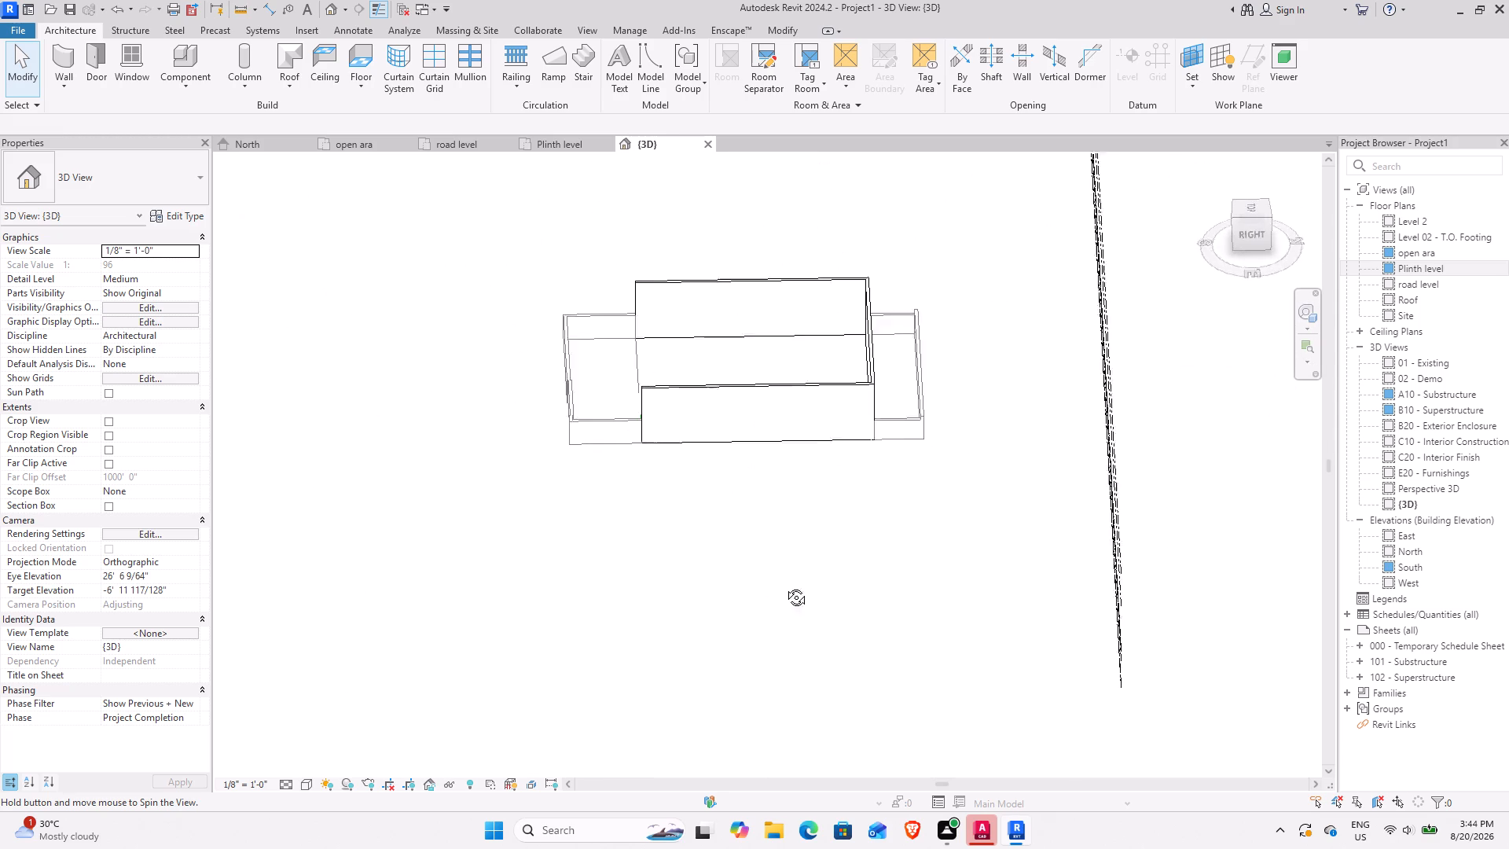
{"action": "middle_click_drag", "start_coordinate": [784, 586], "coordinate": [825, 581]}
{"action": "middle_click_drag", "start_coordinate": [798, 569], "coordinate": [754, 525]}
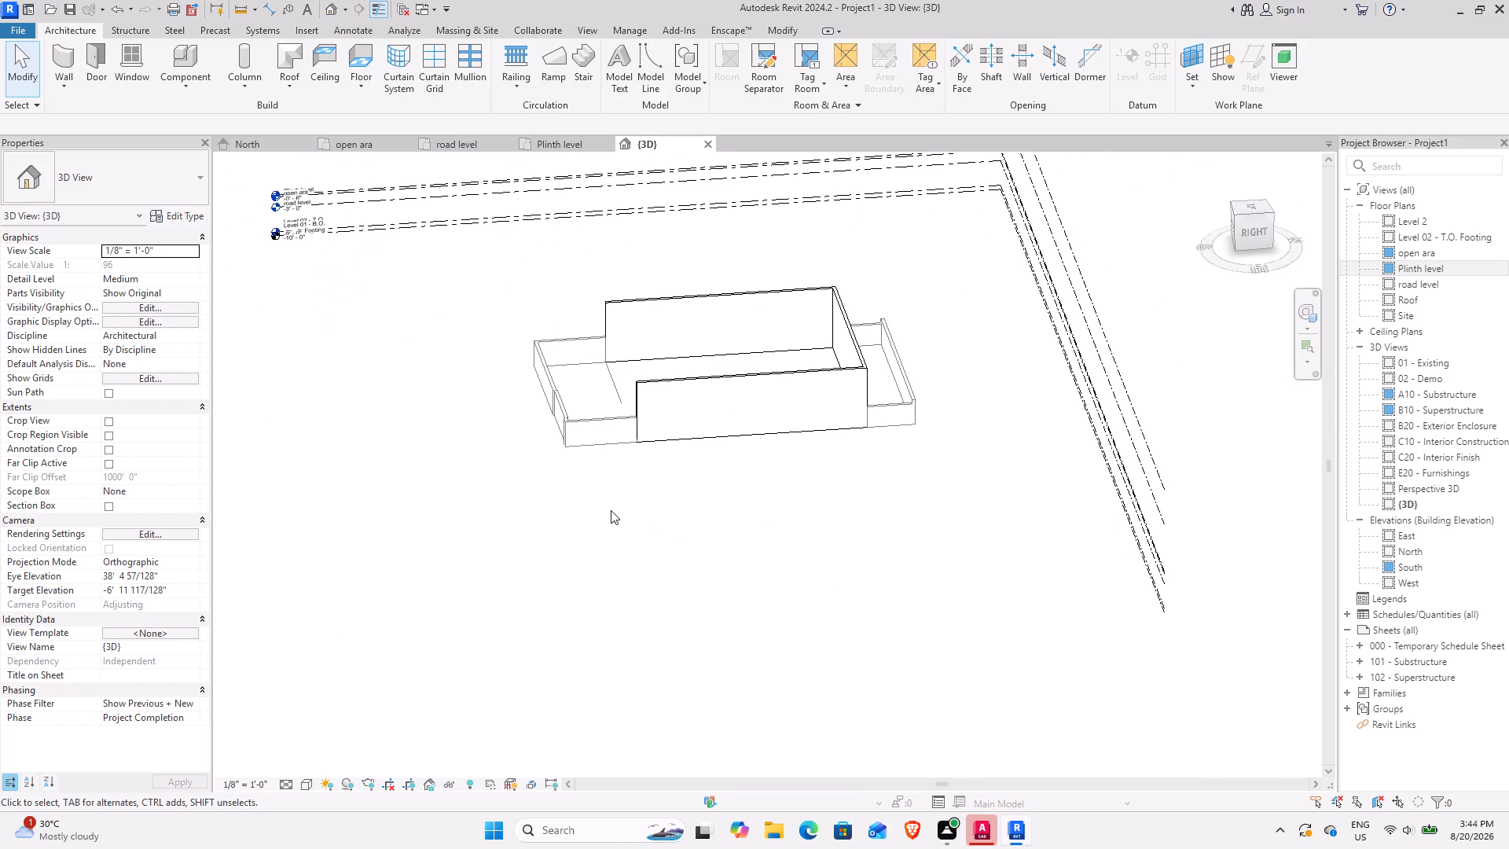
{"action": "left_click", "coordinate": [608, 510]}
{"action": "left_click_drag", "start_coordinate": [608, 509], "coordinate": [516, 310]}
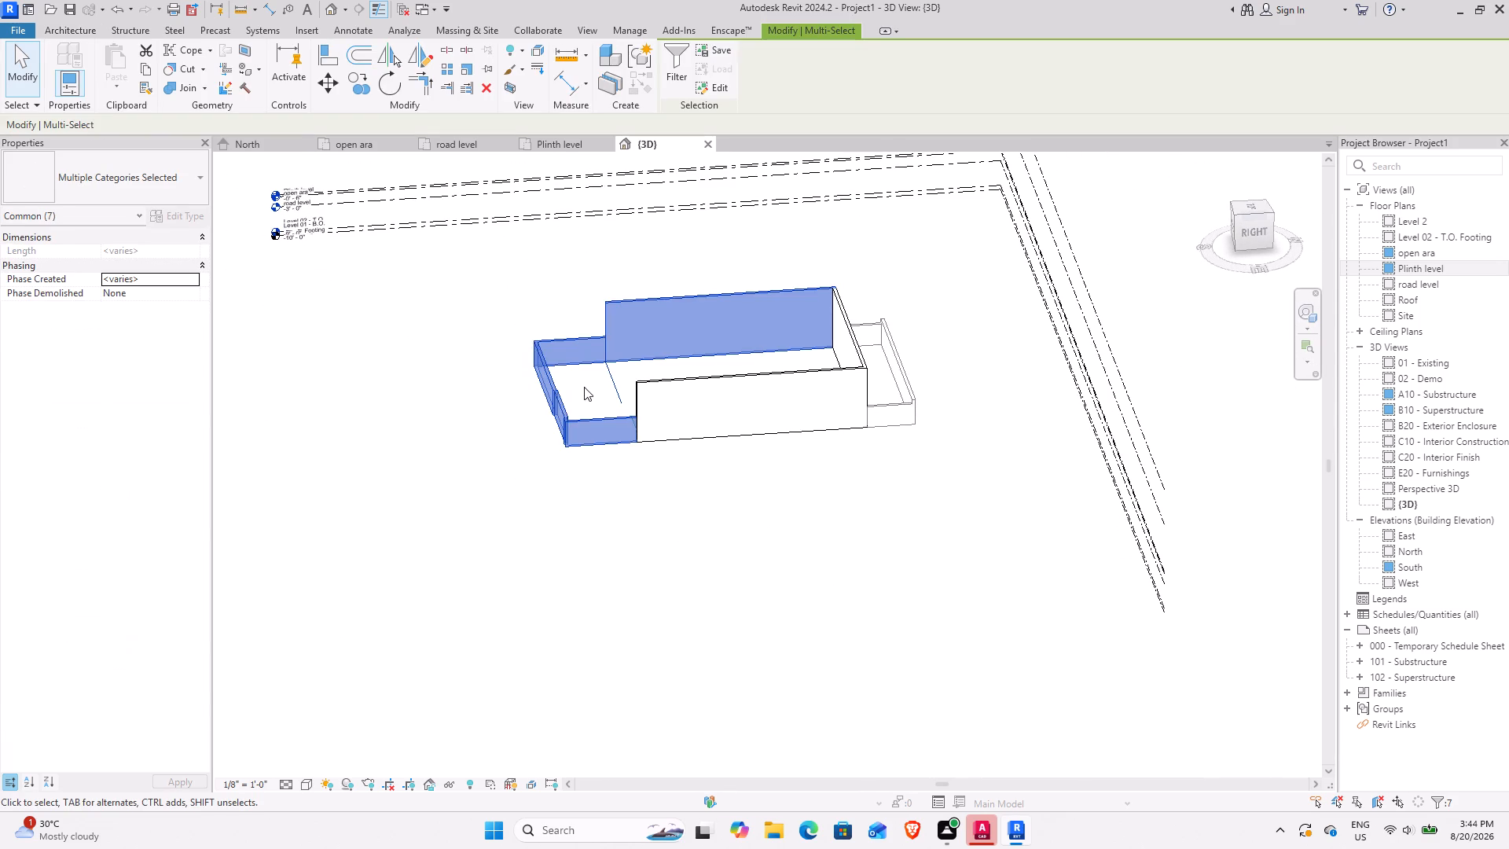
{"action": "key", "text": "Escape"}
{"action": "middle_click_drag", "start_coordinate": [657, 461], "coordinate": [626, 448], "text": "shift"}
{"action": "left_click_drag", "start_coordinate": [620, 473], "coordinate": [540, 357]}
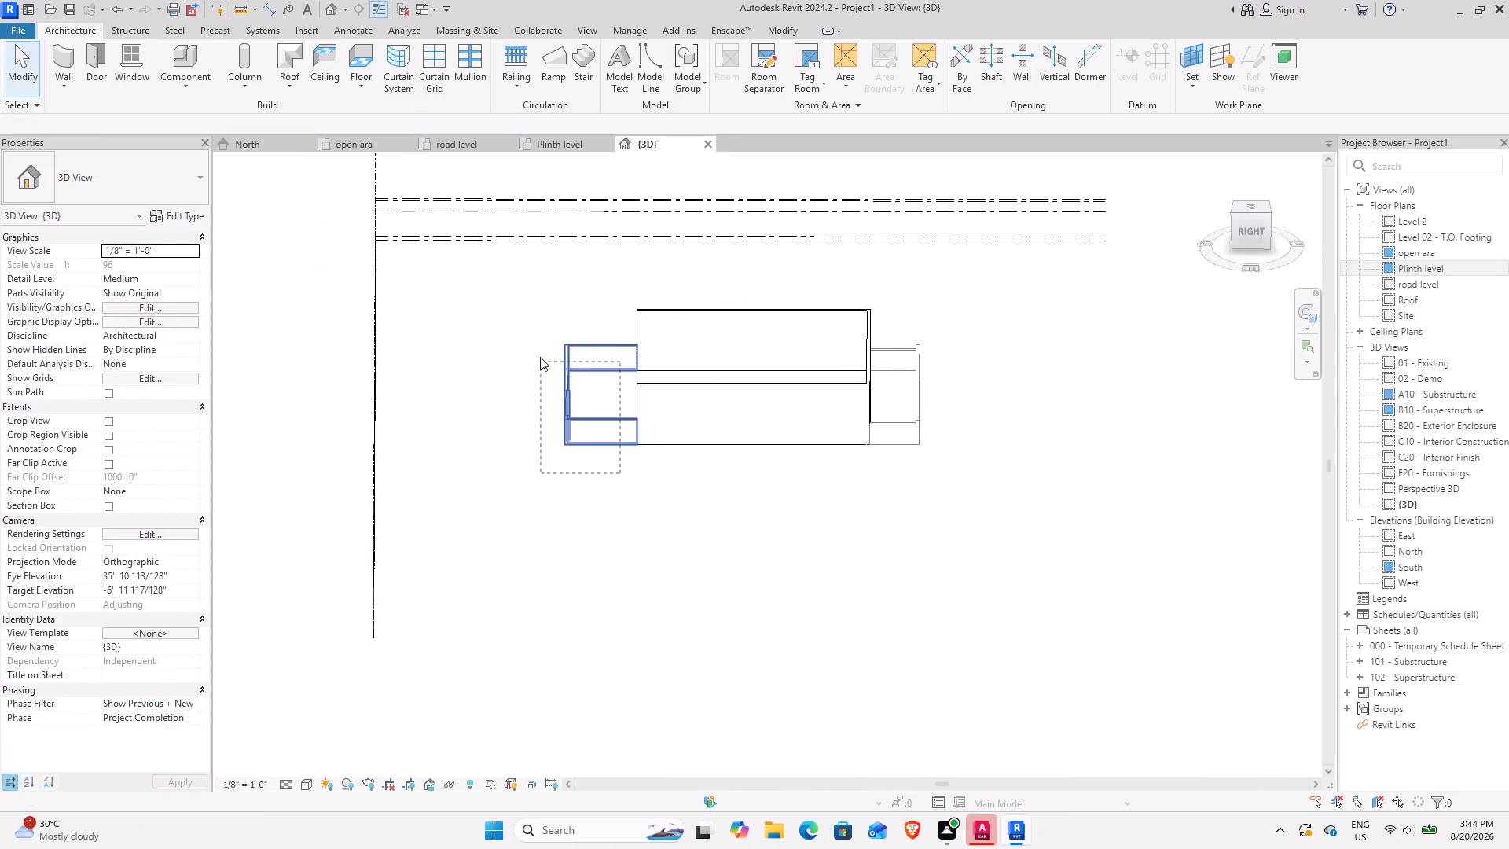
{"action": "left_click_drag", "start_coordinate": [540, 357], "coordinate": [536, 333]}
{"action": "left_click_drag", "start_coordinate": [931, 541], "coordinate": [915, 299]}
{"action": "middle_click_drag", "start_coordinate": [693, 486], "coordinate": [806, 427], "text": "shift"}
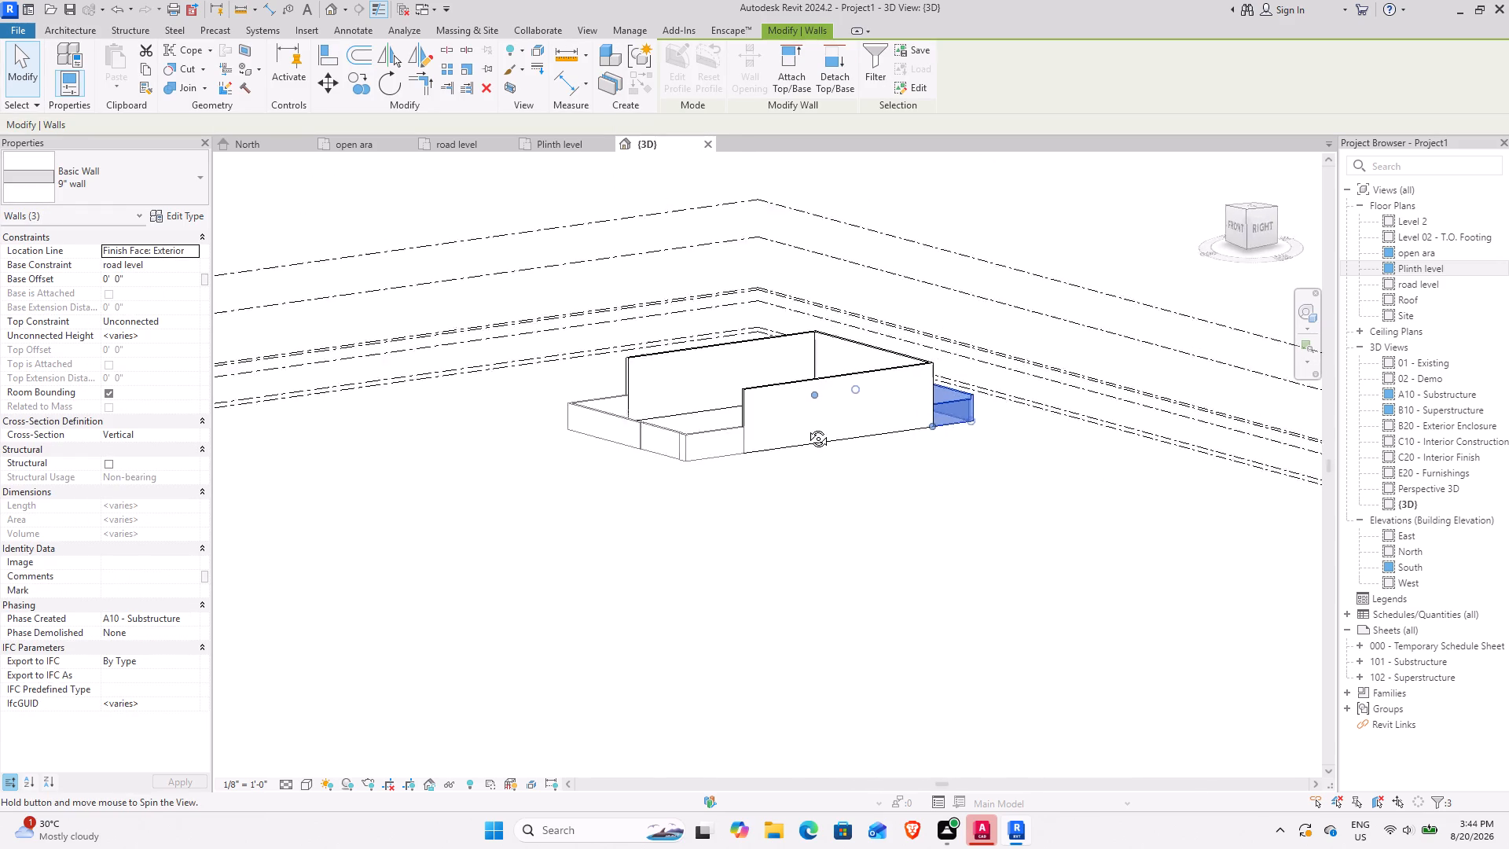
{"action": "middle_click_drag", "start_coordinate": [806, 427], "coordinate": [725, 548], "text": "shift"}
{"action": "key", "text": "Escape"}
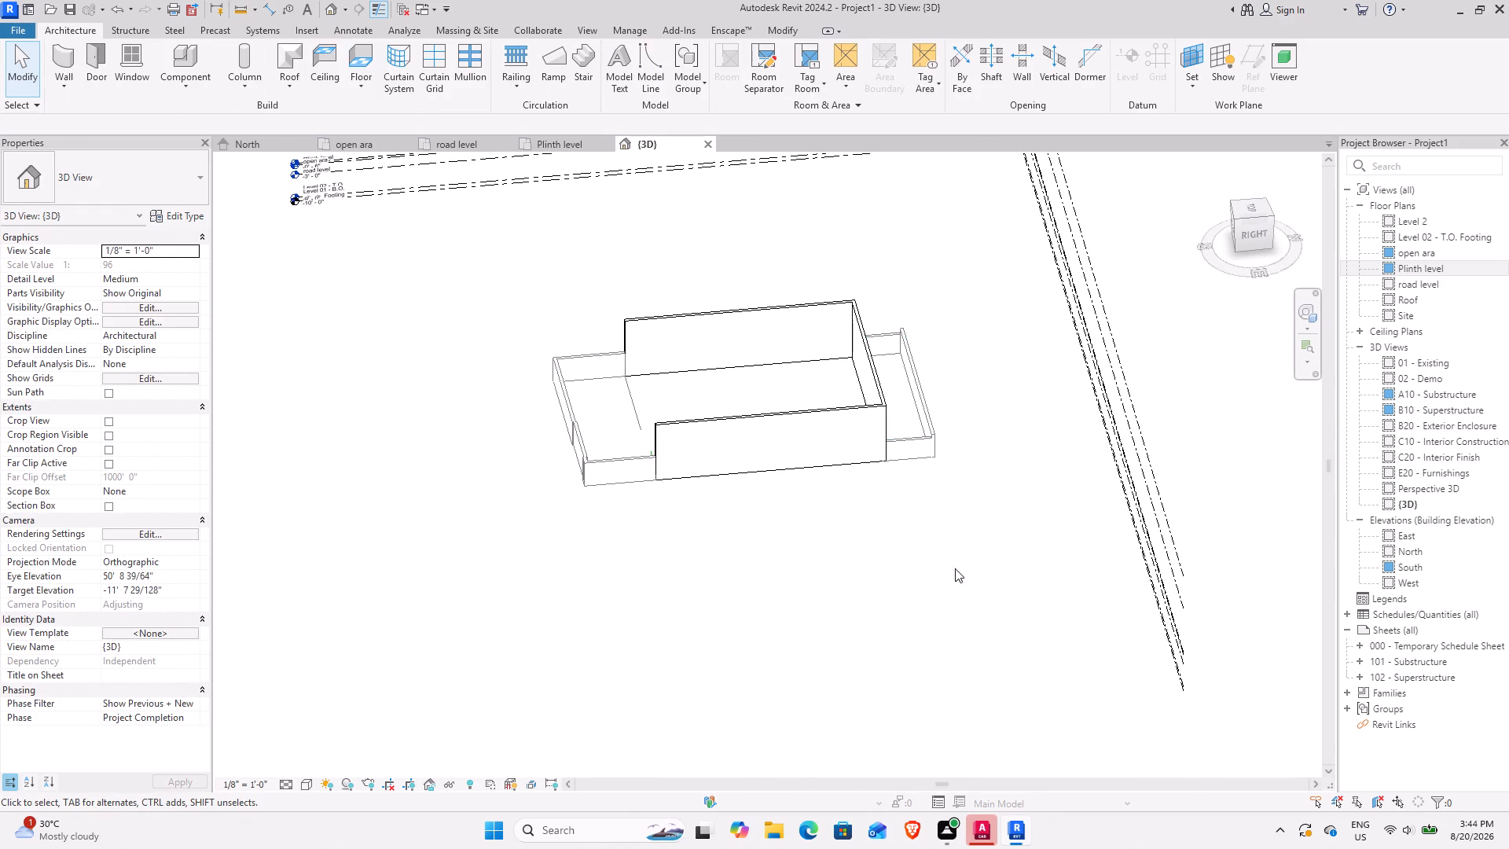
Set the unconnected height of the three rear boundary walls and the two front side boundary walls to 6'.
{"action": "middle_click_drag", "start_coordinate": [957, 566], "coordinate": [864, 589]}
{"action": "middle_click_drag", "start_coordinate": [856, 567], "coordinate": [951, 557], "text": "shift"}
{"action": "left_click_drag", "start_coordinate": [952, 529], "coordinate": [898, 251]}
{"action": "left_click_drag", "start_coordinate": [647, 557], "coordinate": [621, 433], "text": "ctrl"}
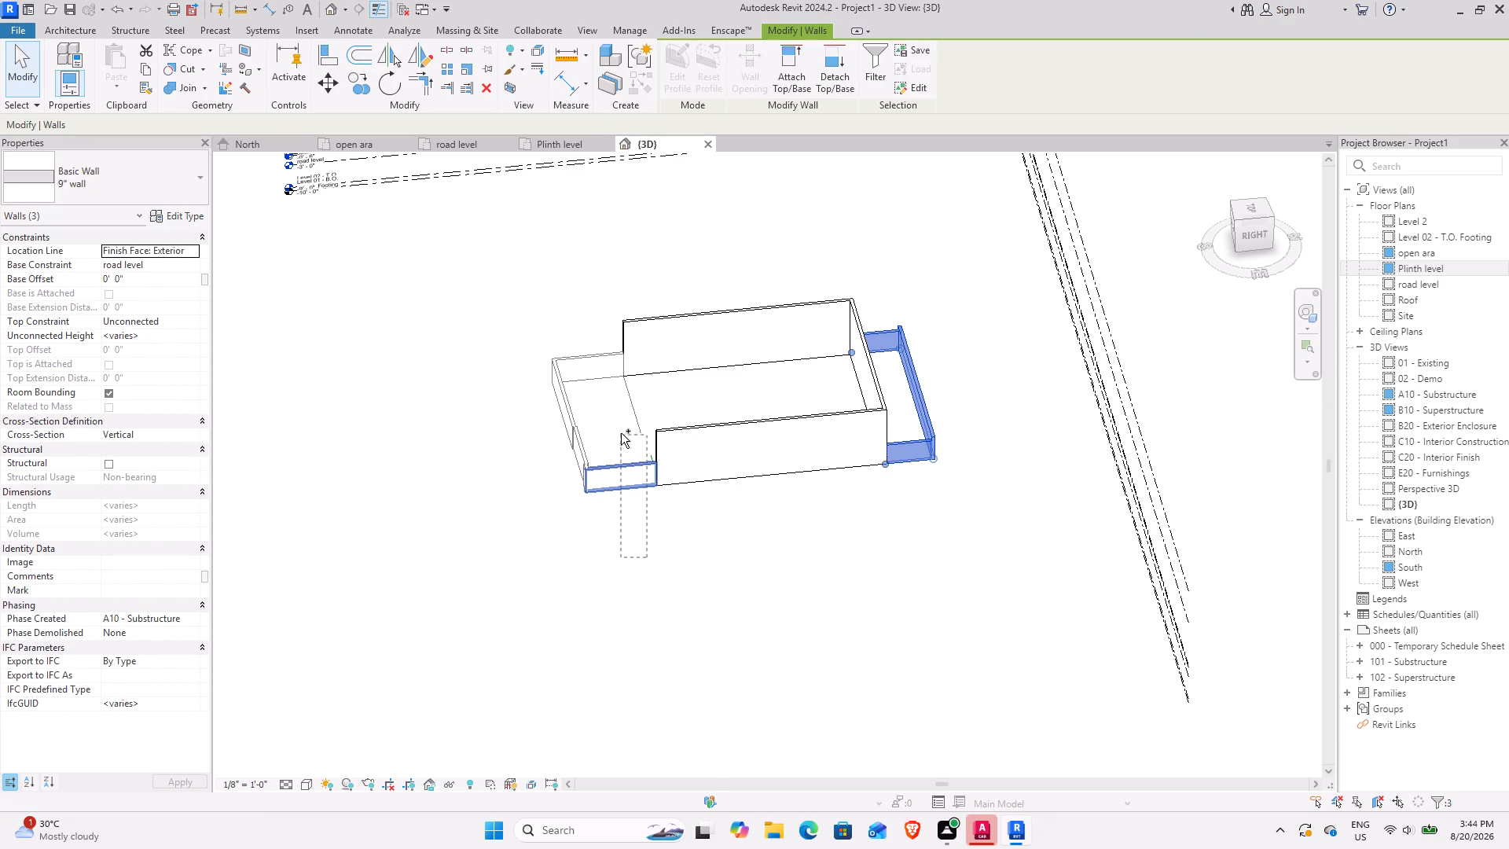
{"action": "left_click_drag", "start_coordinate": [621, 433], "coordinate": [619, 449], "text": "ctrl"}
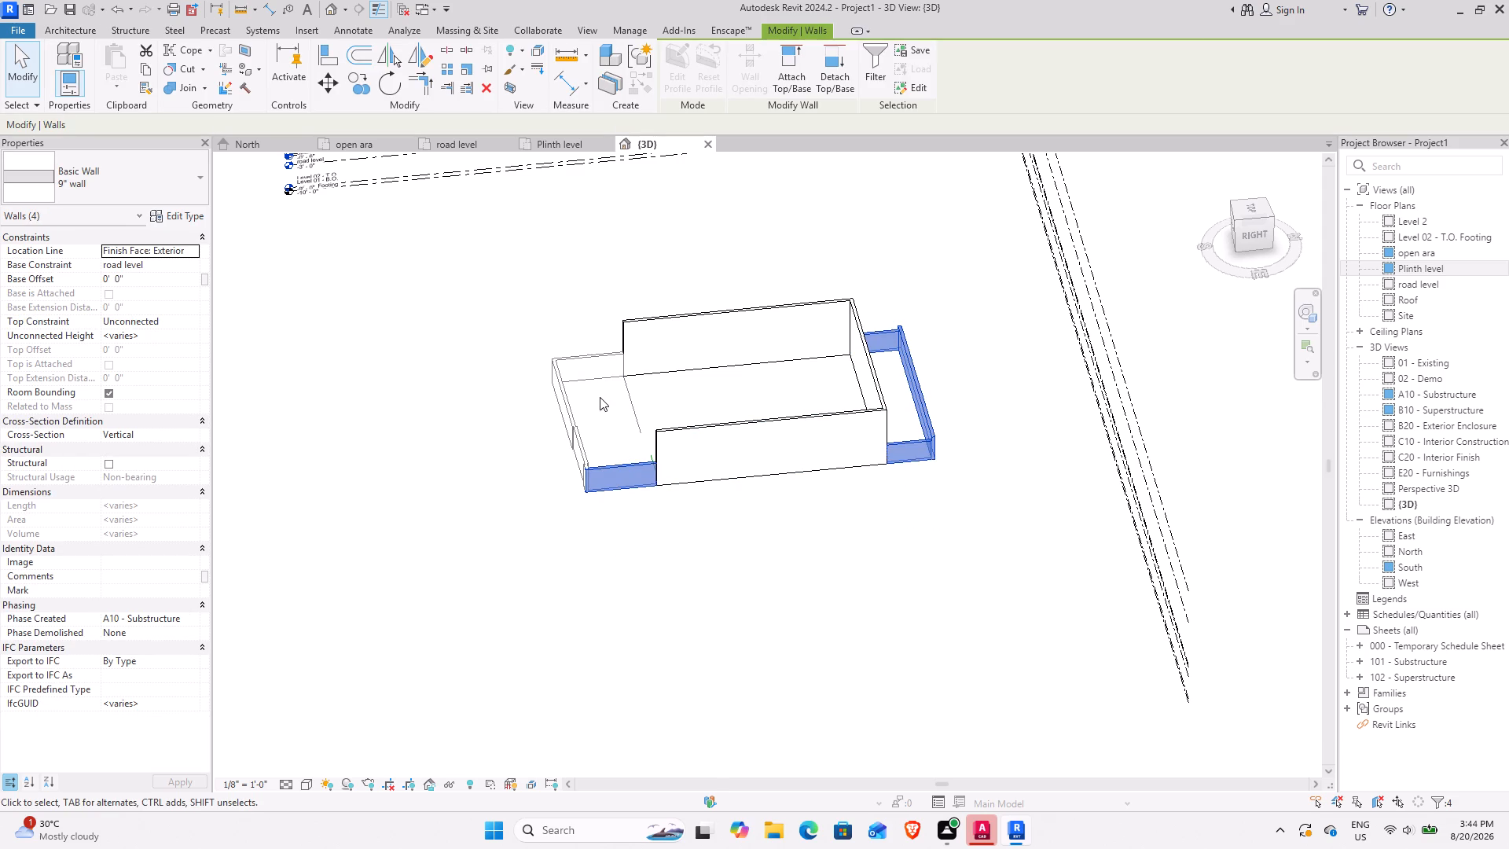
{"action": "left_click_drag", "start_coordinate": [604, 416], "coordinate": [582, 344], "text": "ctrl"}
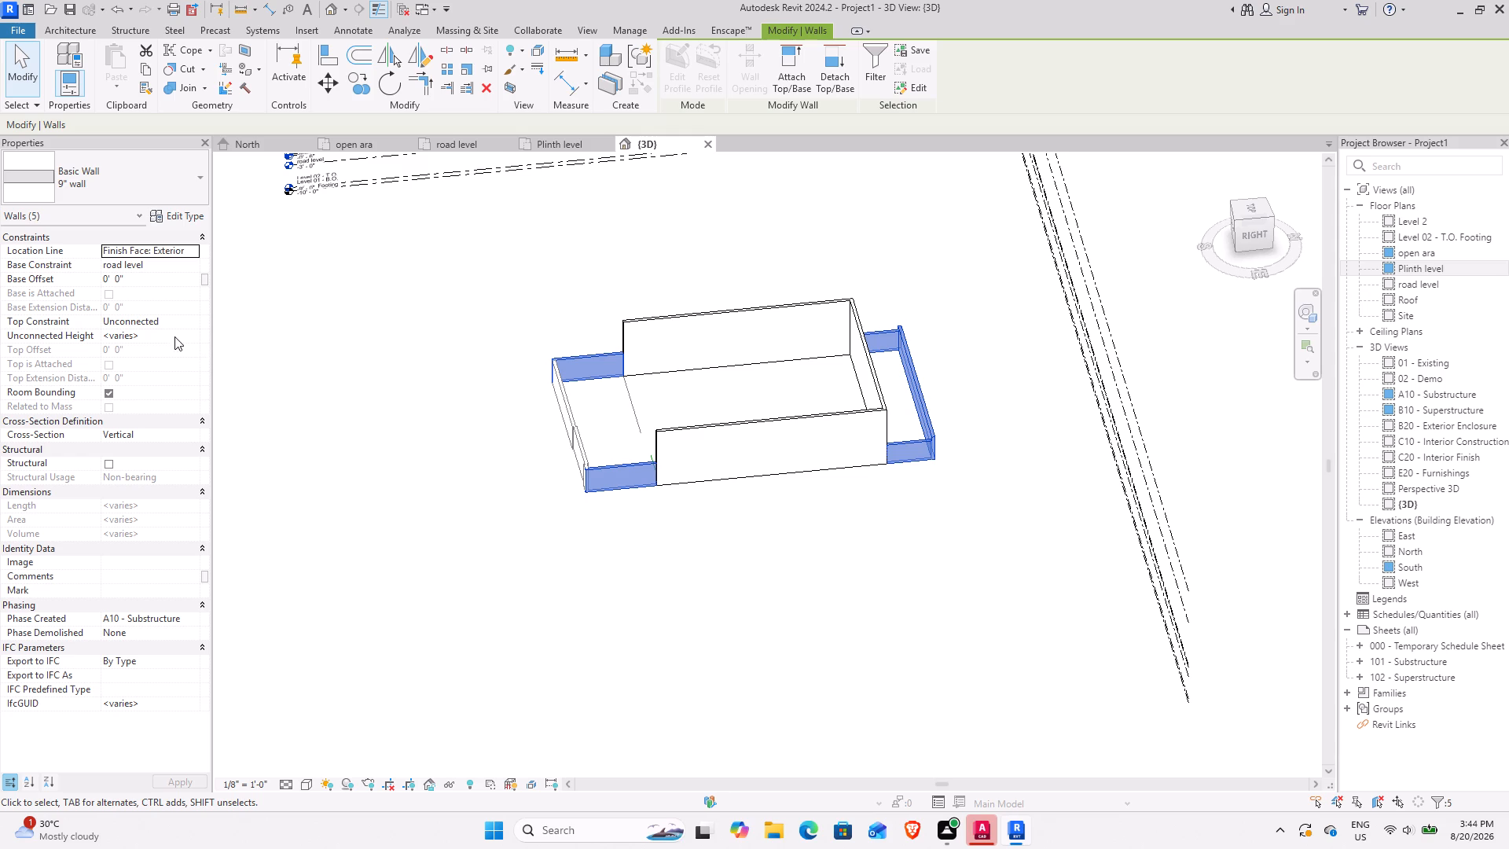
{"action": "left_click", "coordinate": [174, 336]}
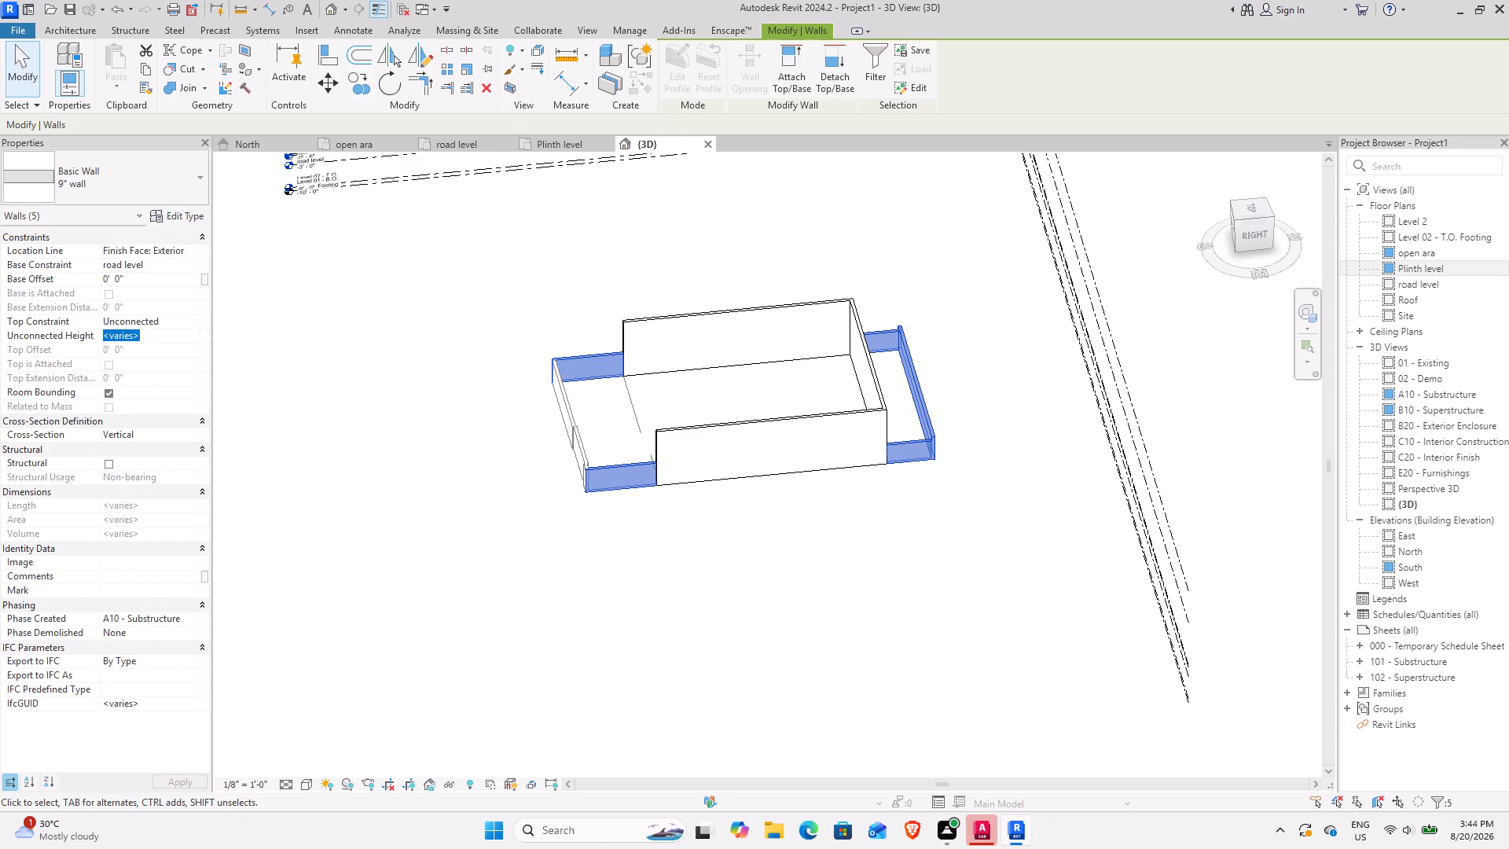
{"action": "type", "text": "6'"}
{"action": "key", "text": "Return"}
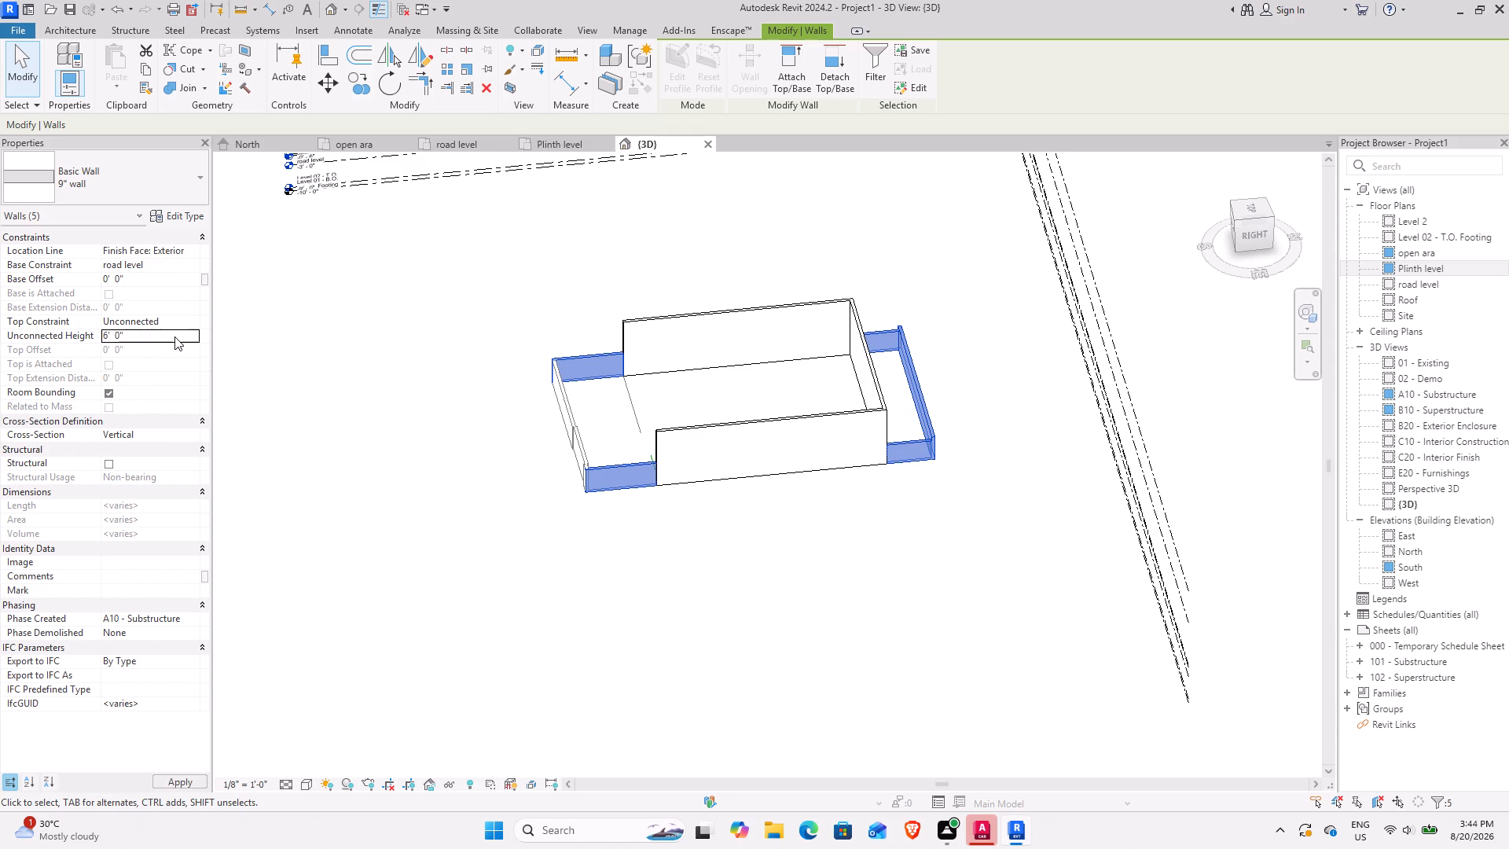
{"action": "left_click", "coordinate": [431, 436]}
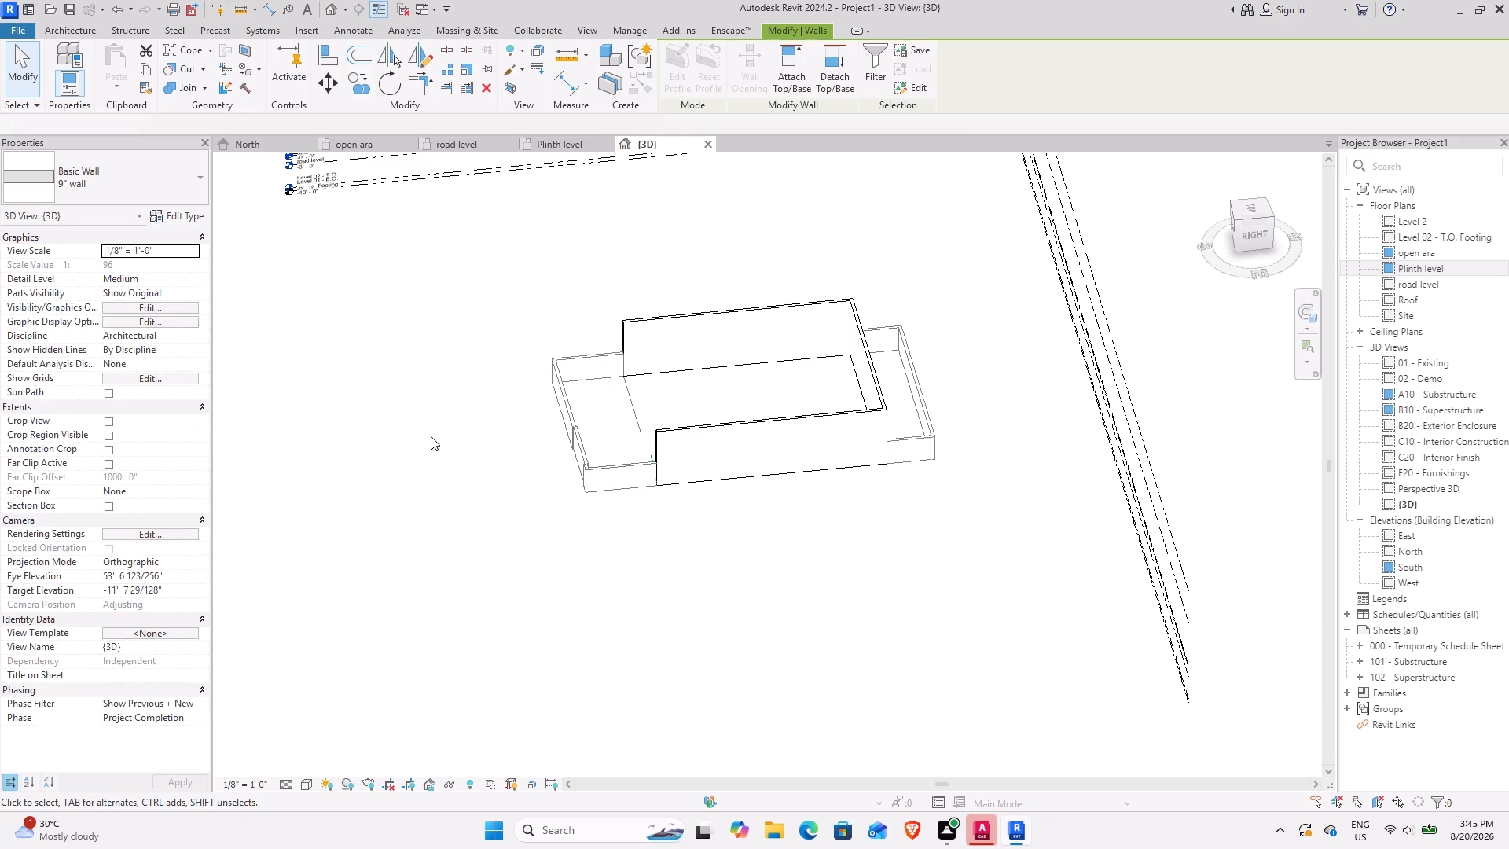
Examine the boundary walls and outer walls from the front, side and rear in the 3D view.
{"action": "scroll", "coordinate": [427, 463], "scroll_direction": "down", "scroll_amount": 3}
{"action": "middle_click_drag", "start_coordinate": [411, 458], "coordinate": [611, 361], "text": "shift"}
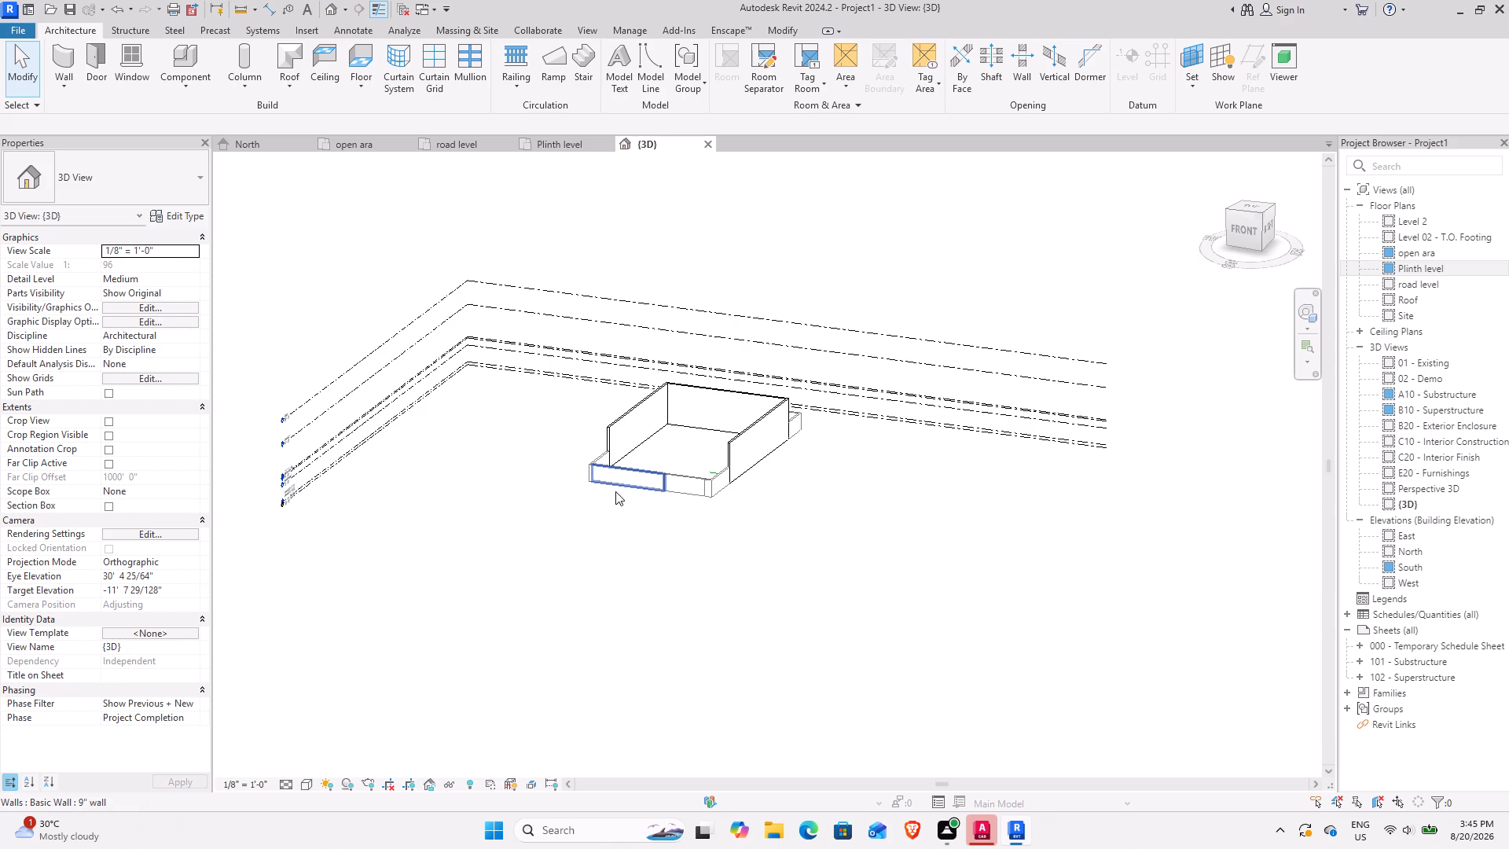
{"action": "scroll", "coordinate": [619, 487], "scroll_direction": "up", "scroll_amount": 8}
{"action": "middle_click_drag", "start_coordinate": [530, 493], "coordinate": [435, 554], "text": "shift"}
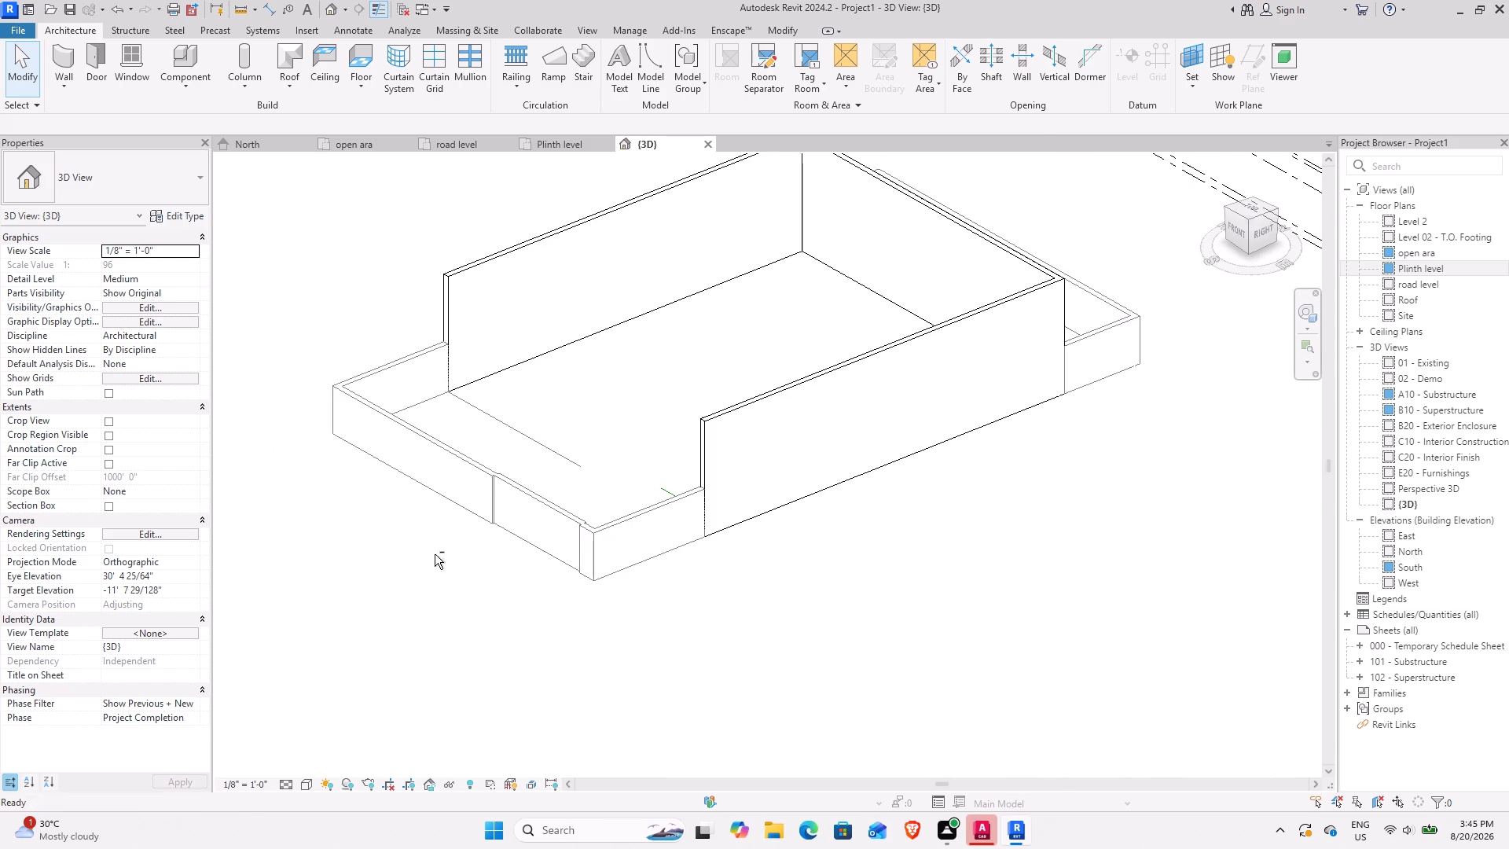
{"action": "scroll", "coordinate": [405, 553], "scroll_direction": "down", "scroll_amount": 3}
{"action": "middle_click_drag", "start_coordinate": [735, 560], "coordinate": [497, 575], "text": "shift"}
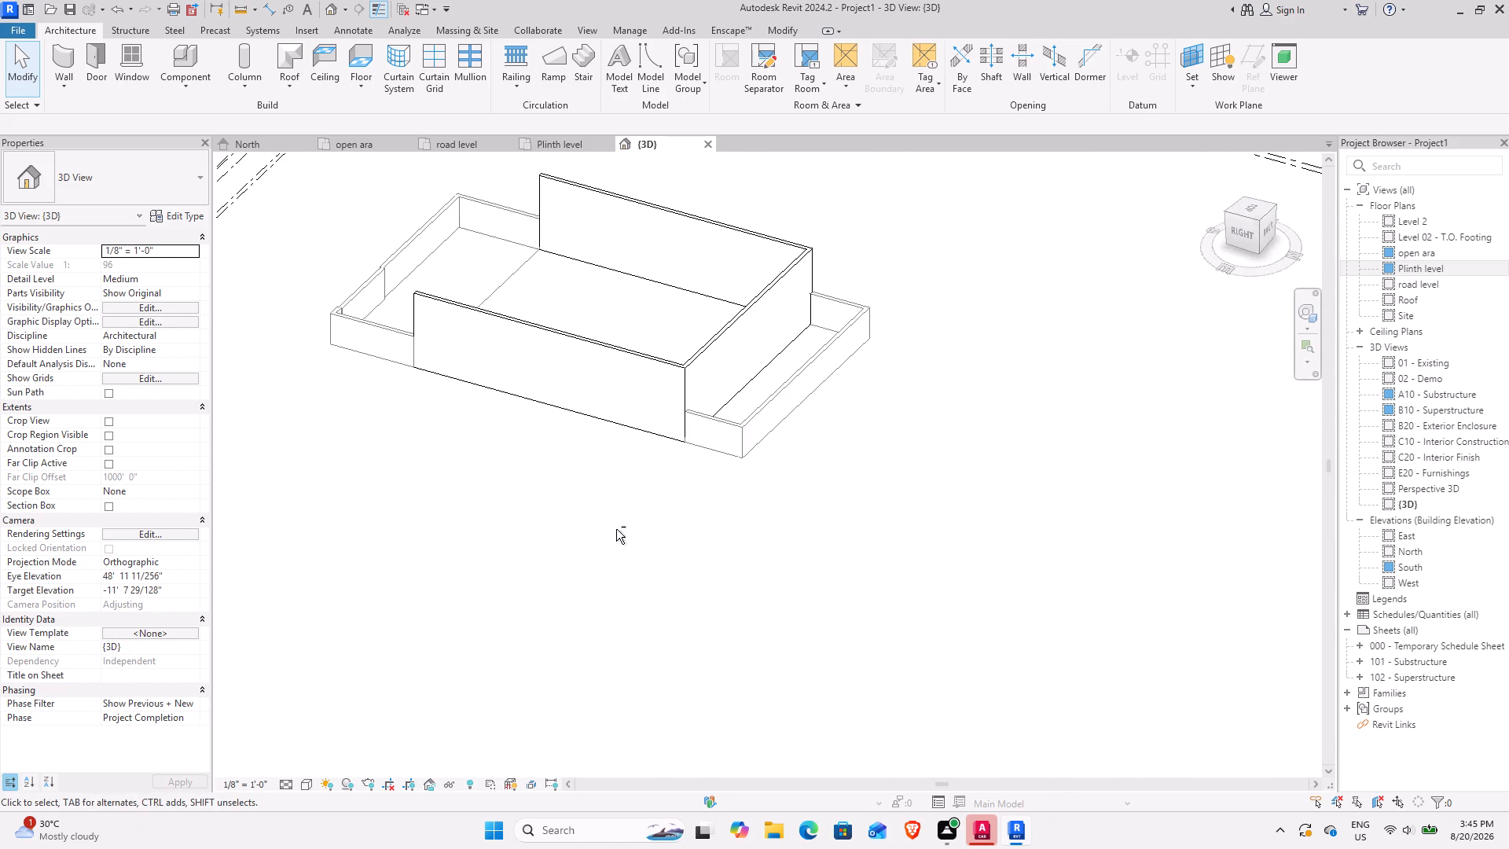
{"action": "middle_click_drag", "start_coordinate": [611, 516], "coordinate": [799, 535], "text": "shift"}
{"action": "middle_click_drag", "start_coordinate": [722, 572], "coordinate": [839, 597], "text": "shift"}
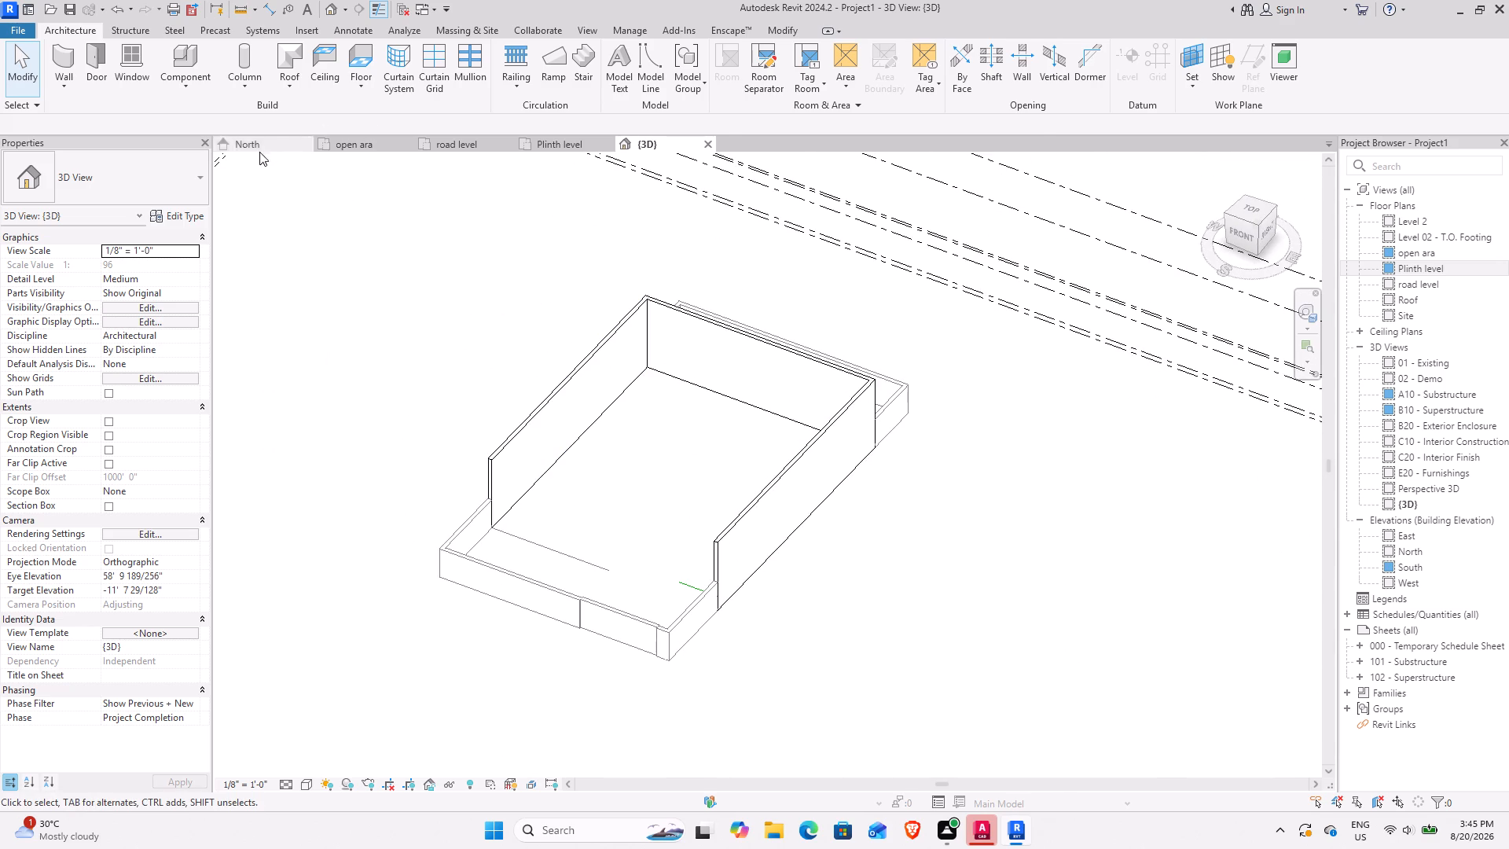
In the Plinth level plan, draw a 9" wall from road level to Level 2, about 23' 4" long, from the west outer wall to the rear bedroom's inner corner column.
{"action": "left_click", "coordinate": [562, 144]}
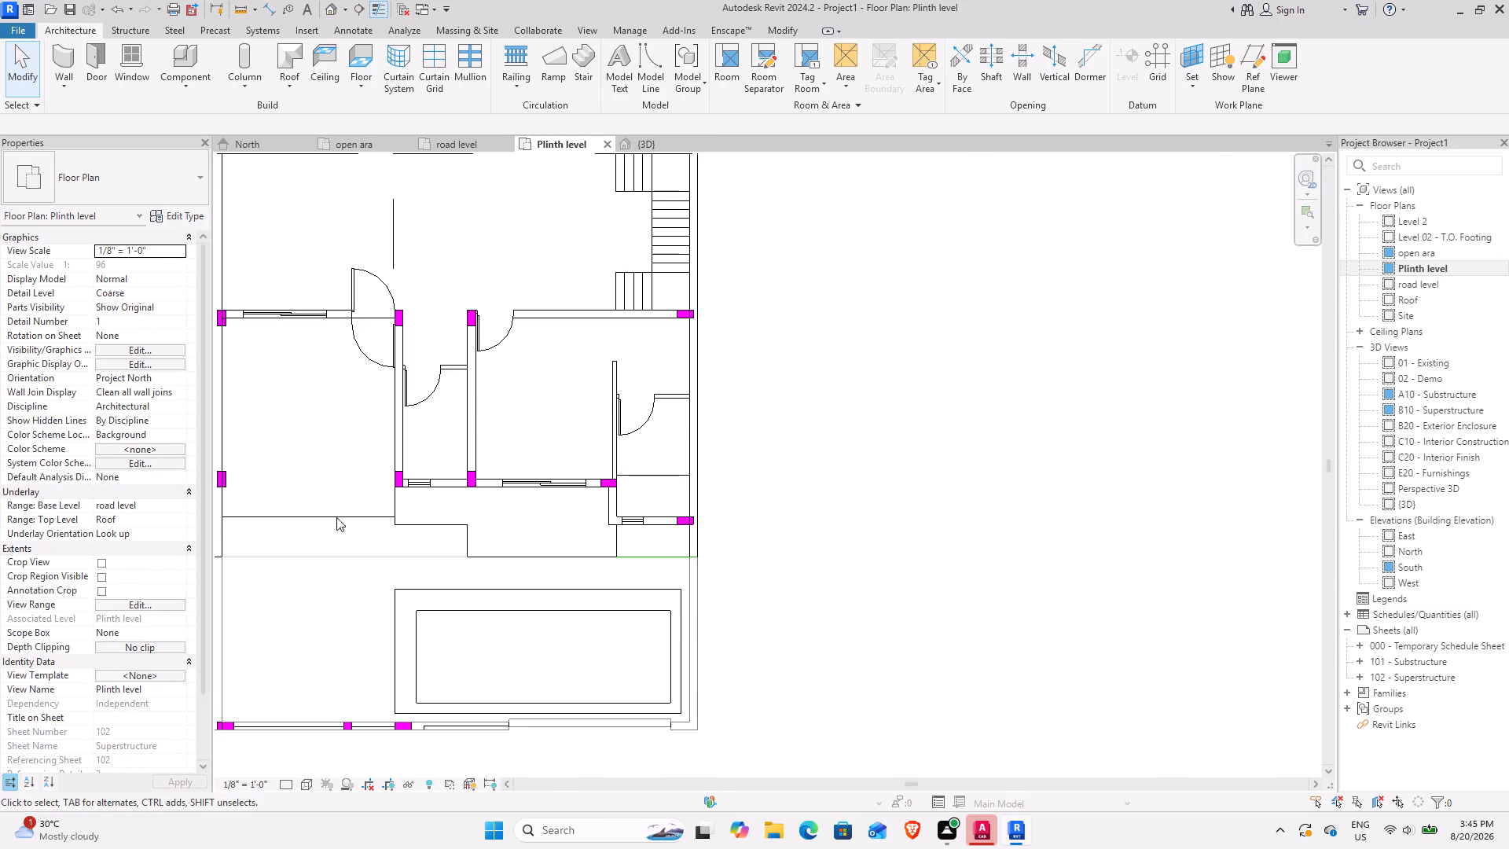
{"action": "scroll", "coordinate": [259, 430], "scroll_direction": "down", "scroll_amount": 4}
{"action": "middle_click_drag", "start_coordinate": [270, 433], "coordinate": [505, 563]}
{"action": "scroll", "coordinate": [503, 336], "scroll_direction": "up", "scroll_amount": 3}
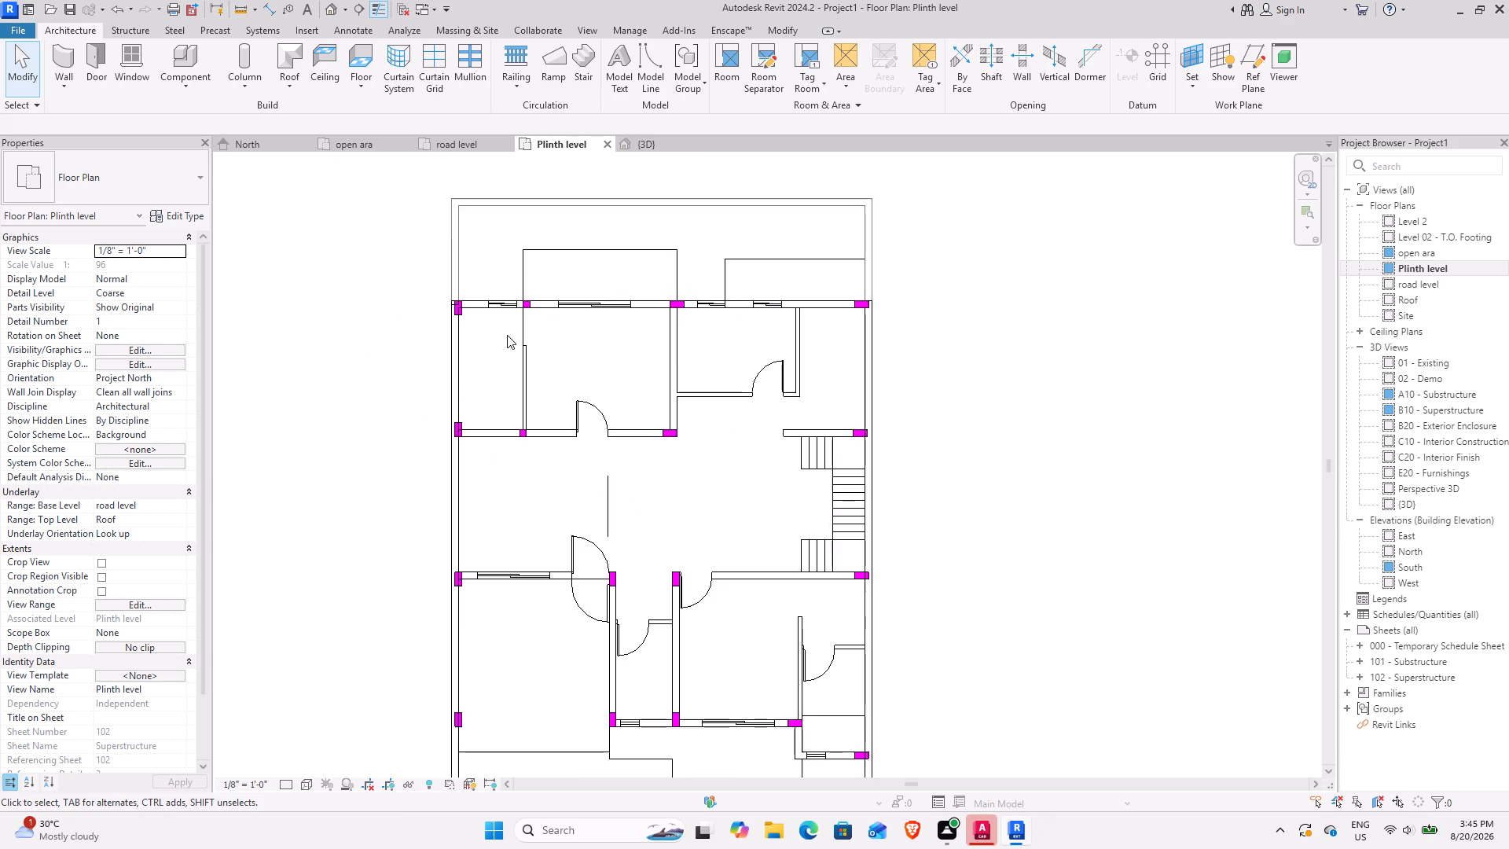
{"action": "scroll", "coordinate": [559, 436], "scroll_direction": "up", "scroll_amount": 4}
{"action": "middle_click_drag", "start_coordinate": [663, 444], "coordinate": [578, 491]}
{"action": "left_click", "coordinate": [67, 67]}
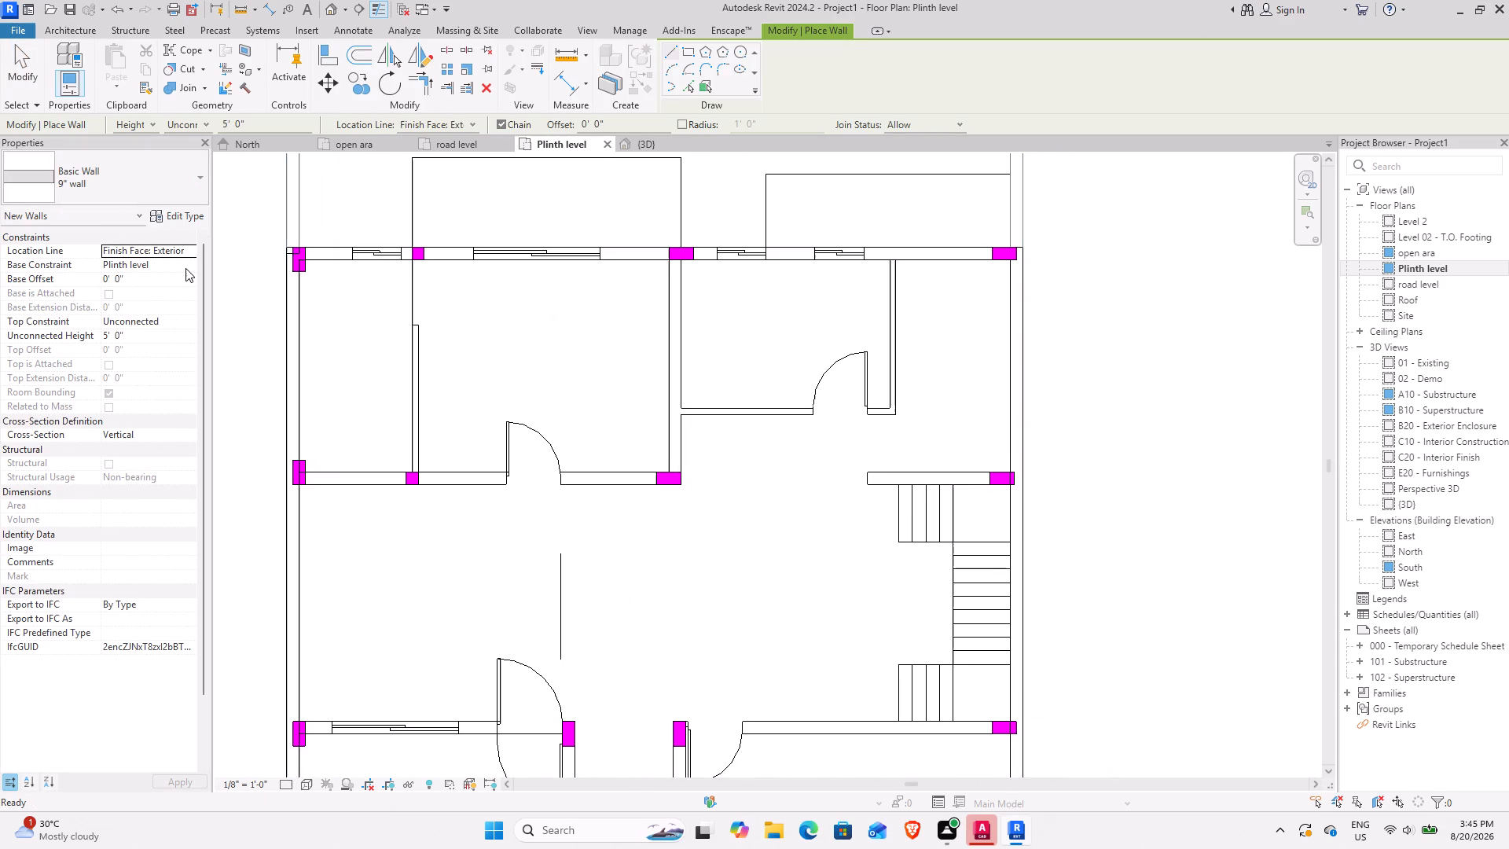
{"action": "left_click", "coordinate": [185, 268]}
{"action": "left_click", "coordinate": [193, 263]}
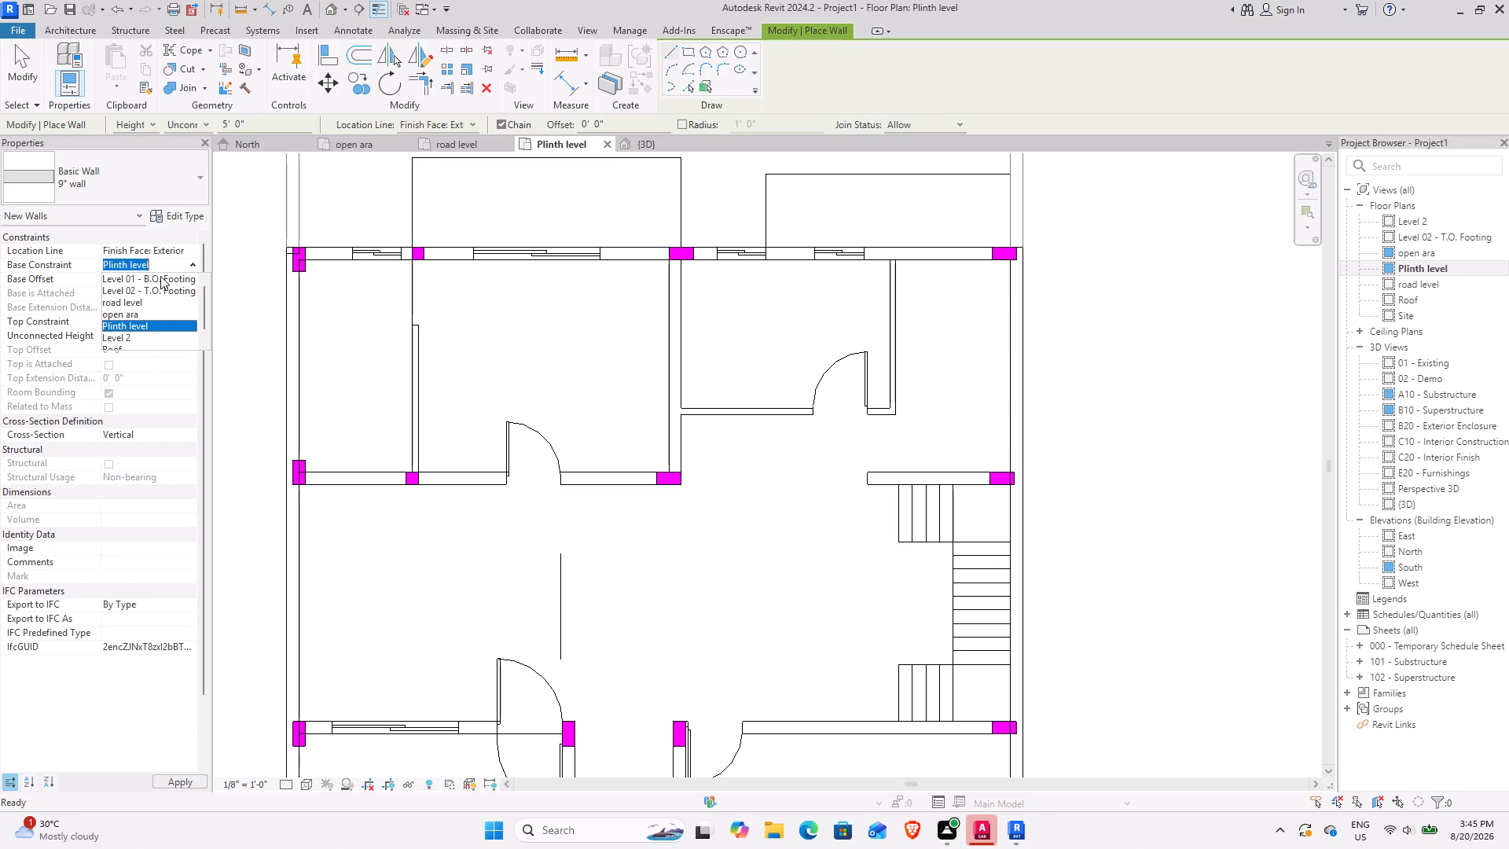
{"action": "scroll", "coordinate": [137, 314], "scroll_direction": "down", "scroll_amount": 3}
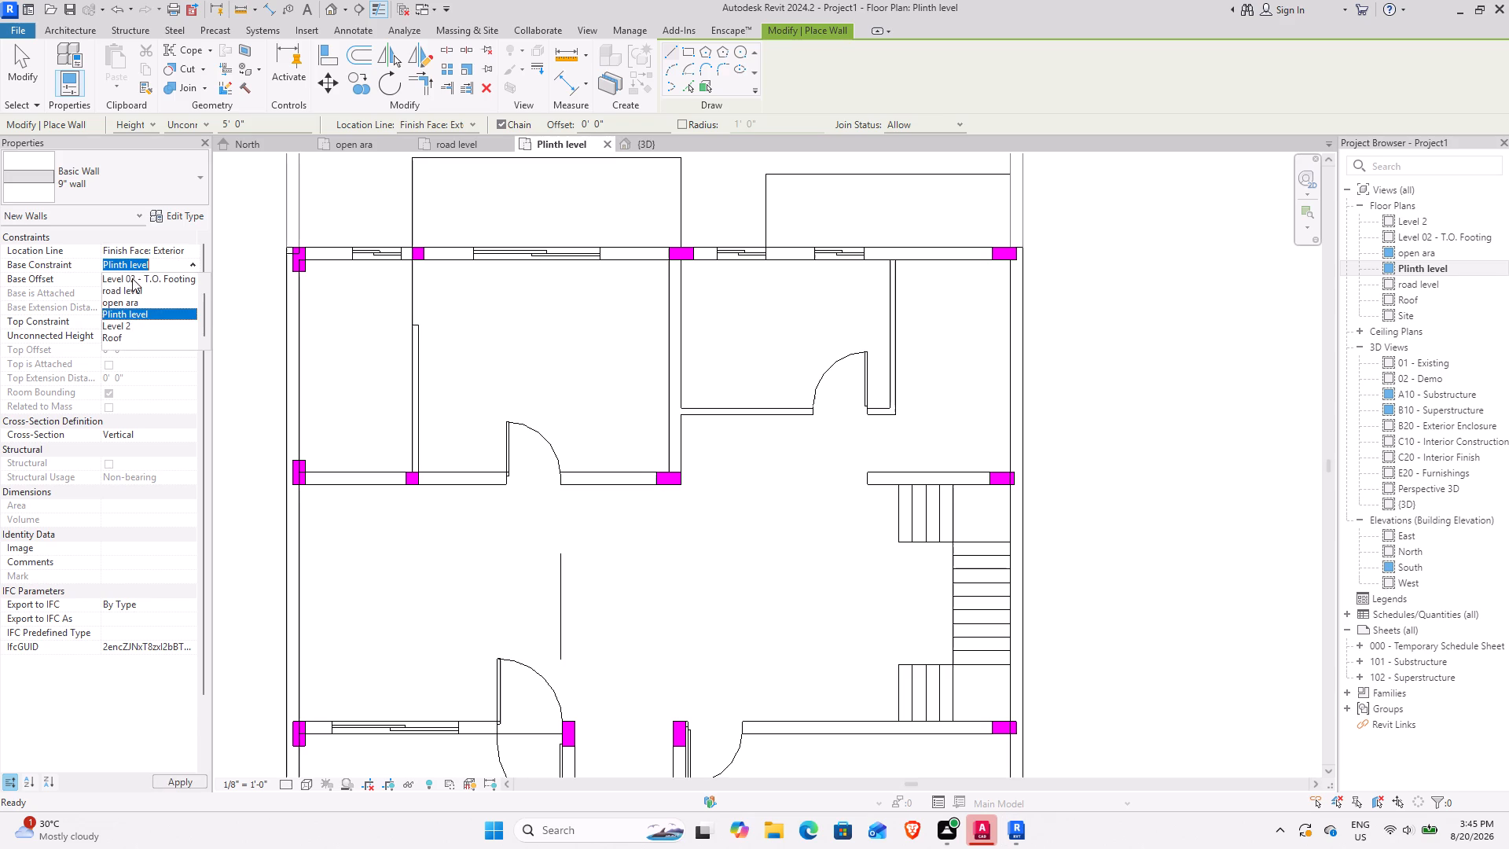
{"action": "left_click", "coordinate": [134, 286]}
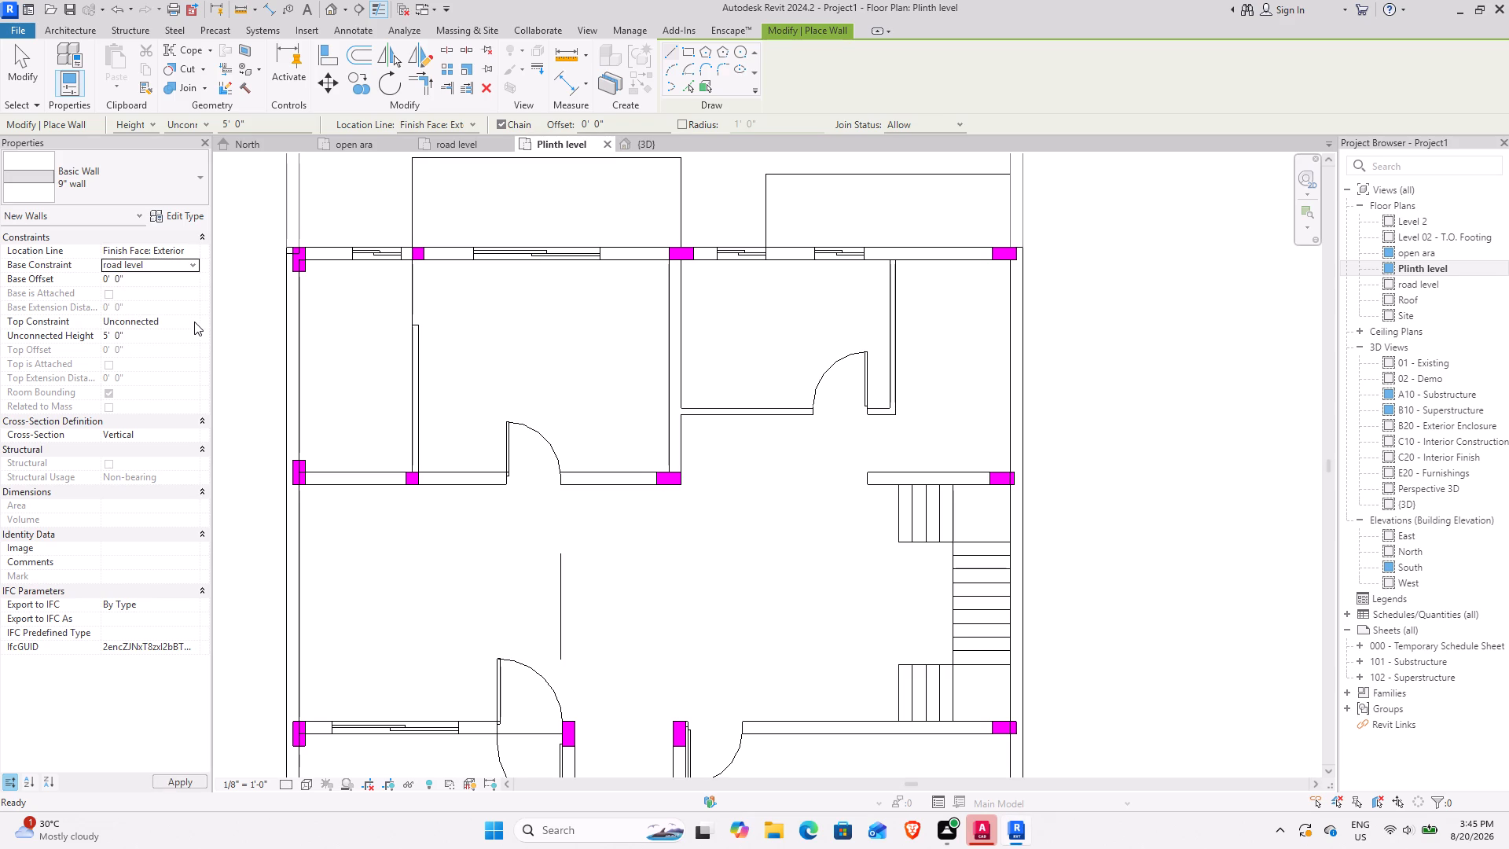
{"action": "left_click", "coordinate": [194, 322]}
{"action": "scroll", "coordinate": [172, 399], "scroll_direction": "down", "scroll_amount": 4}
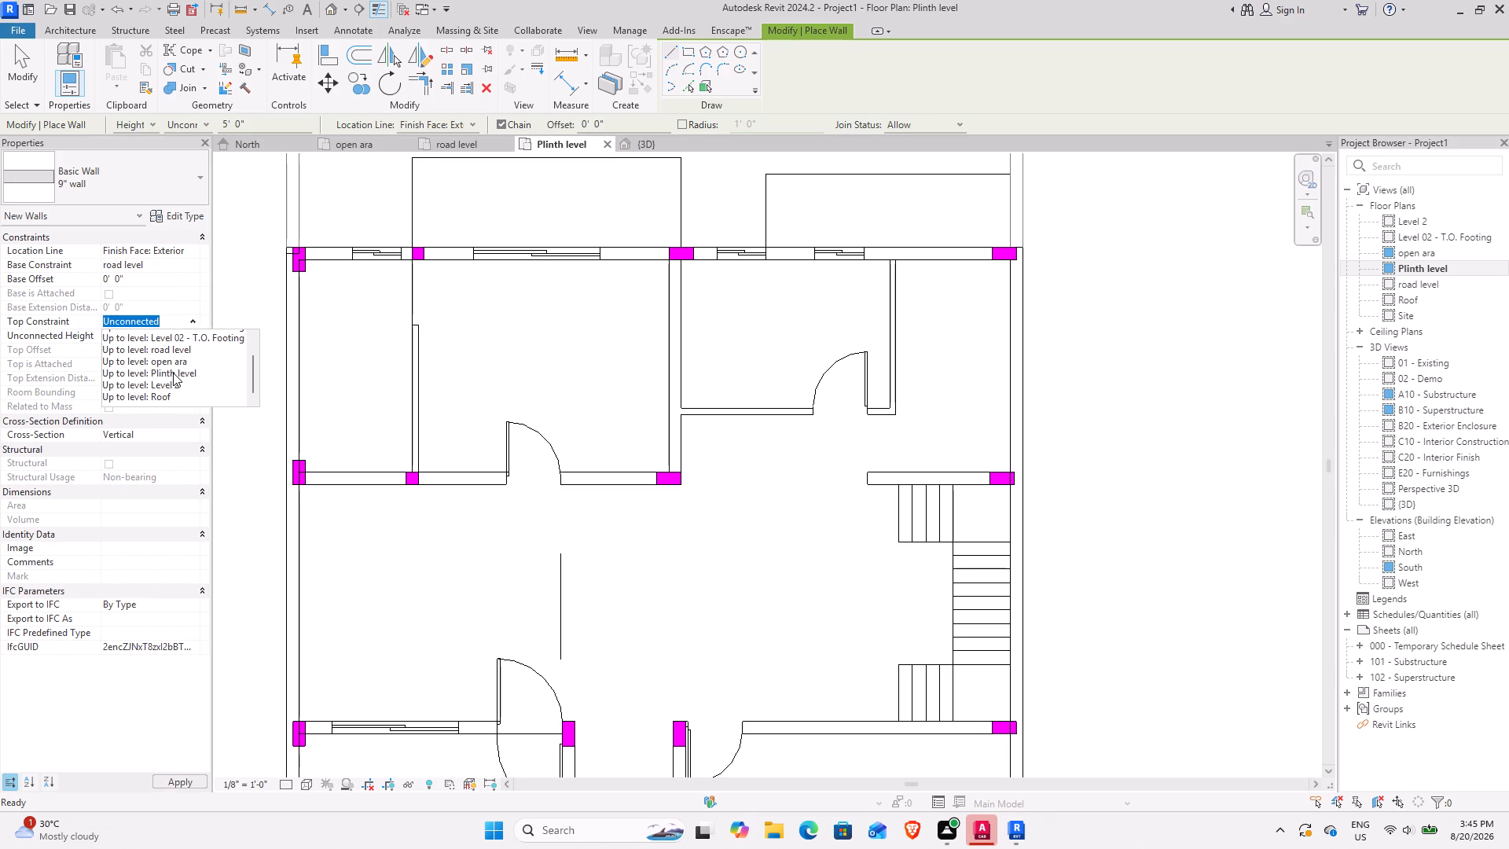
{"action": "left_click", "coordinate": [173, 384]}
{"action": "scroll", "coordinate": [300, 425], "scroll_direction": "up", "scroll_amount": 3}
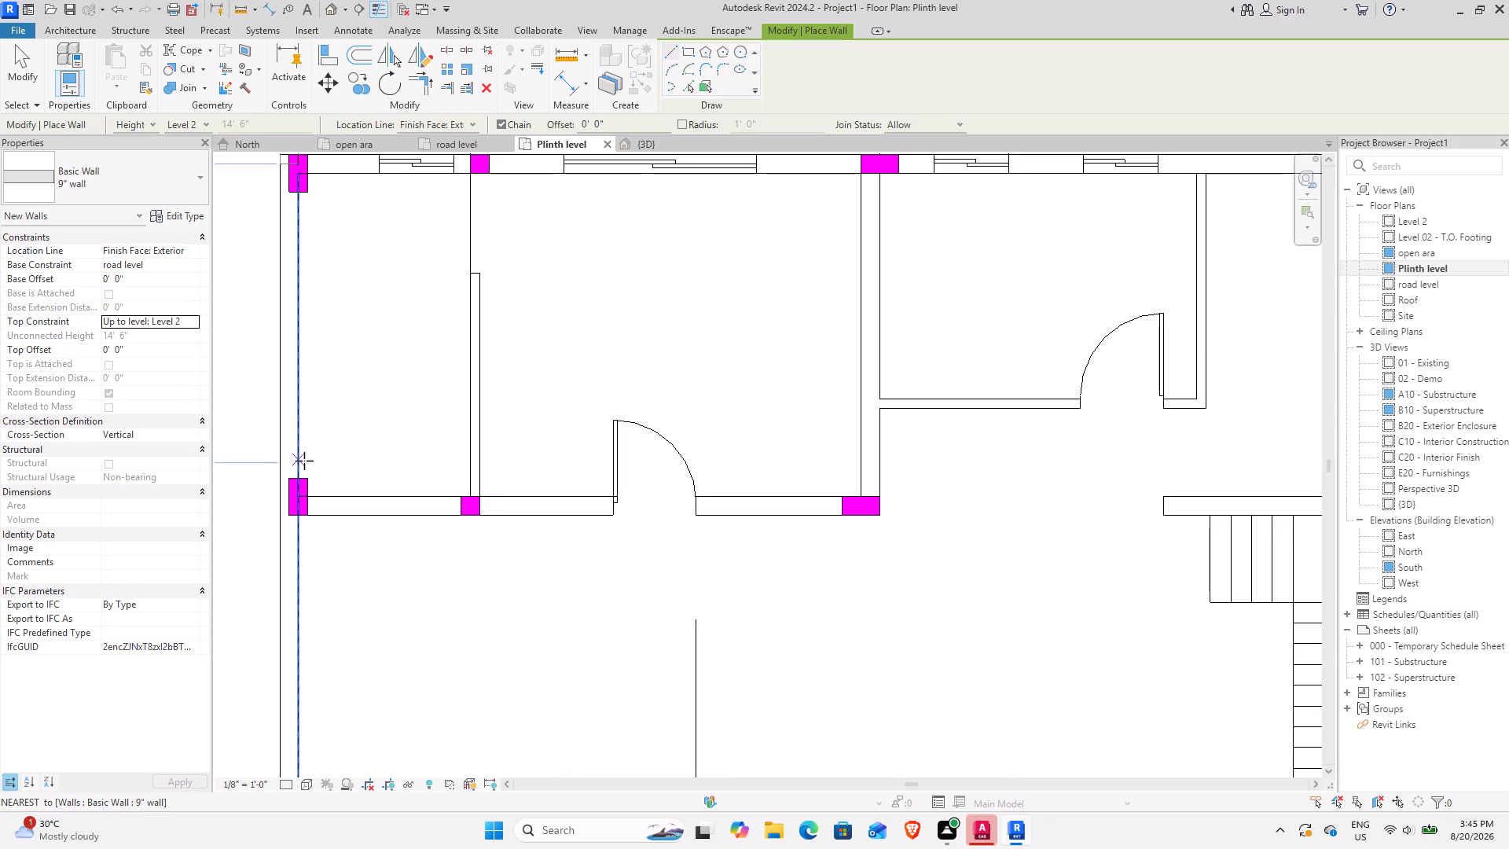
{"action": "scroll", "coordinate": [304, 461], "scroll_direction": "up", "scroll_amount": 2}
{"action": "left_click", "coordinate": [296, 510]}
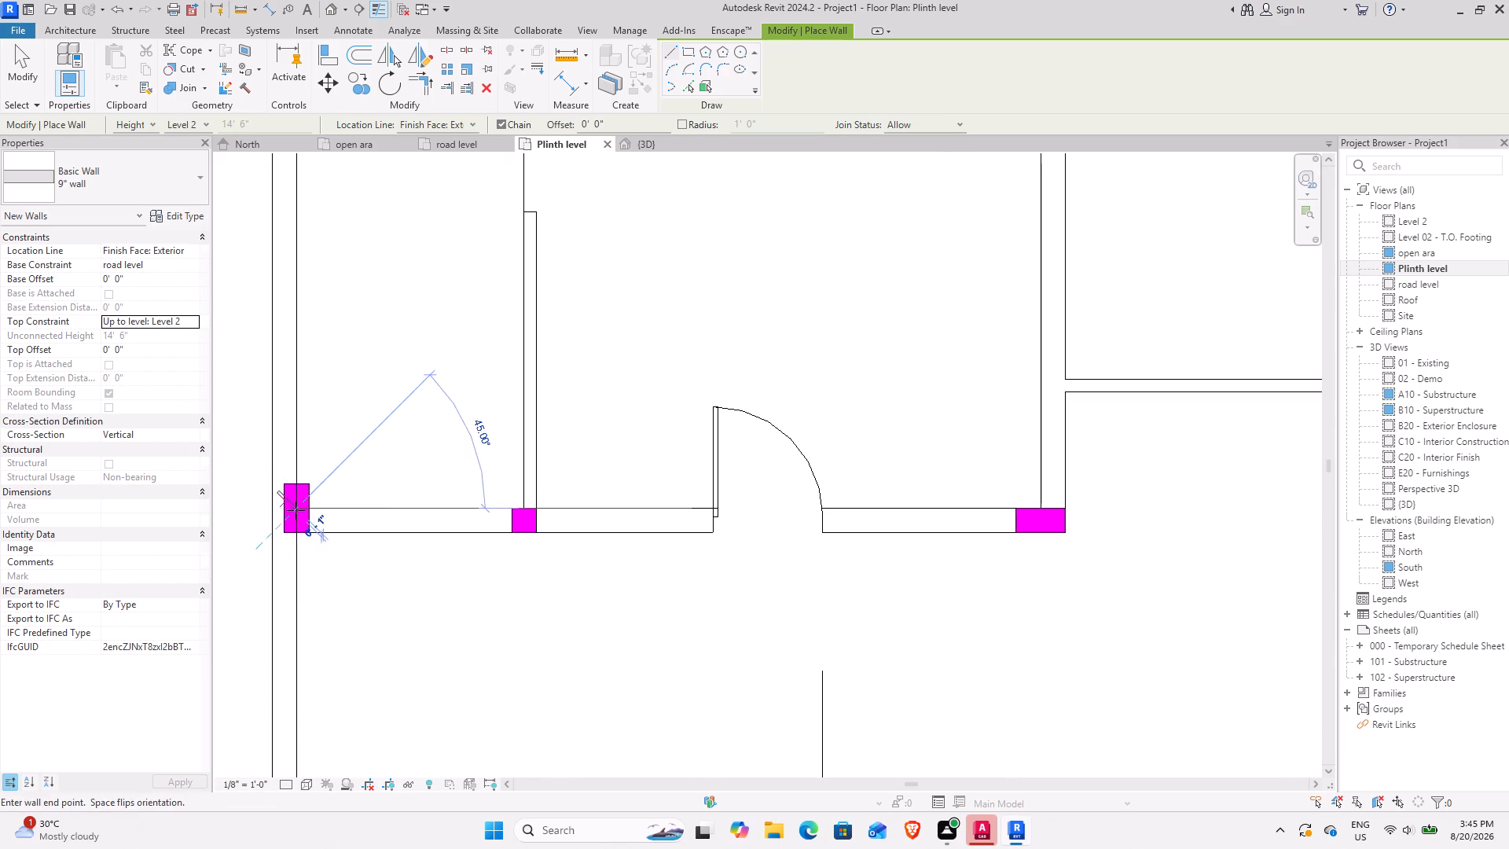
{"action": "middle_click_drag", "start_coordinate": [1047, 511], "coordinate": [803, 511]}
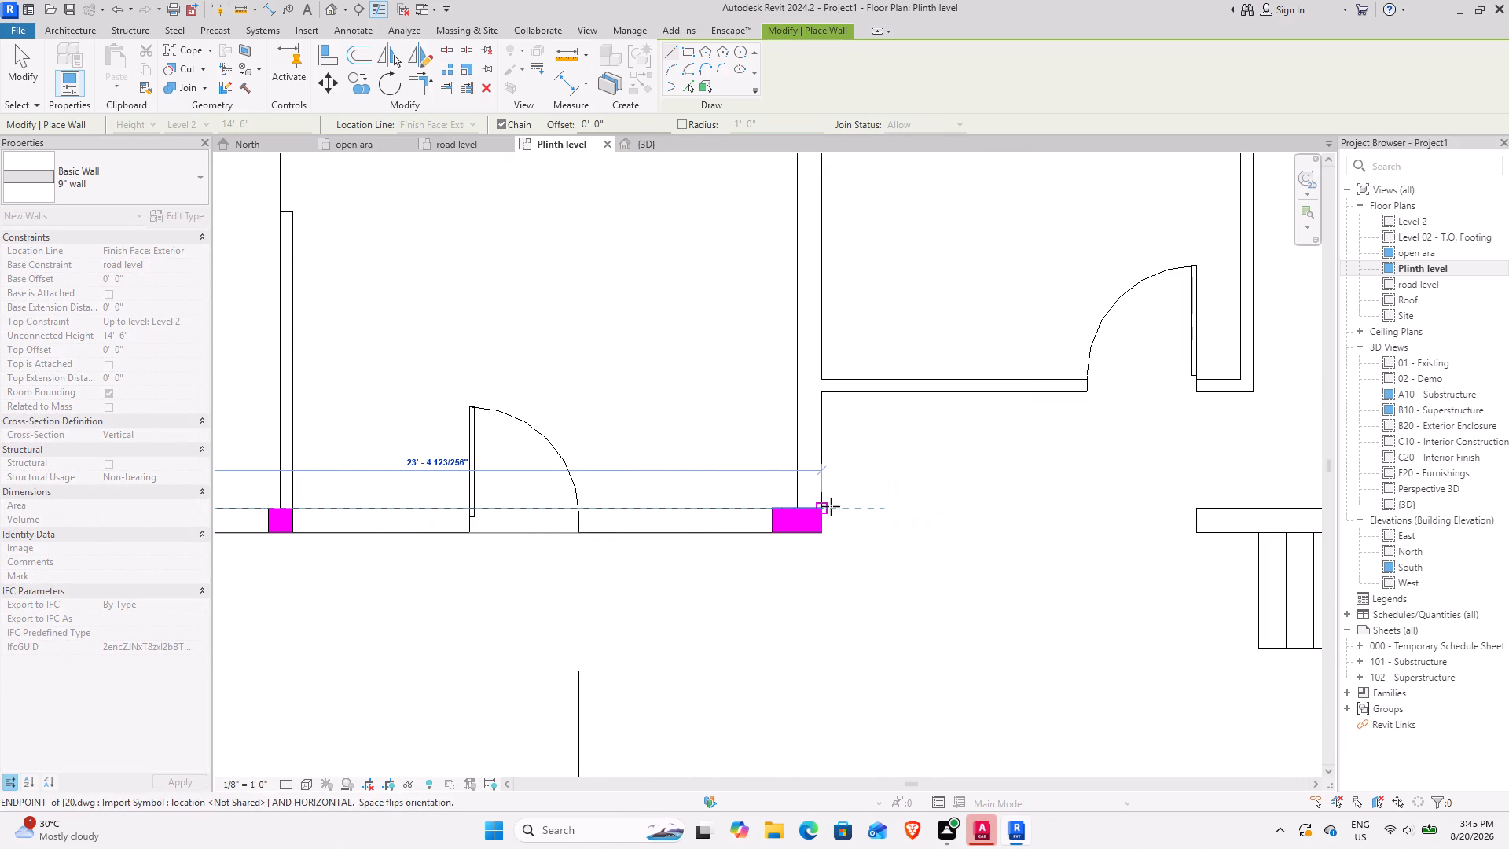
{"action": "left_click", "coordinate": [825, 505]}
Continue the wall 13' rearward from that column to the rear outer wall, following the CAD partition, and end the chain.
{"action": "key", "text": "space"}
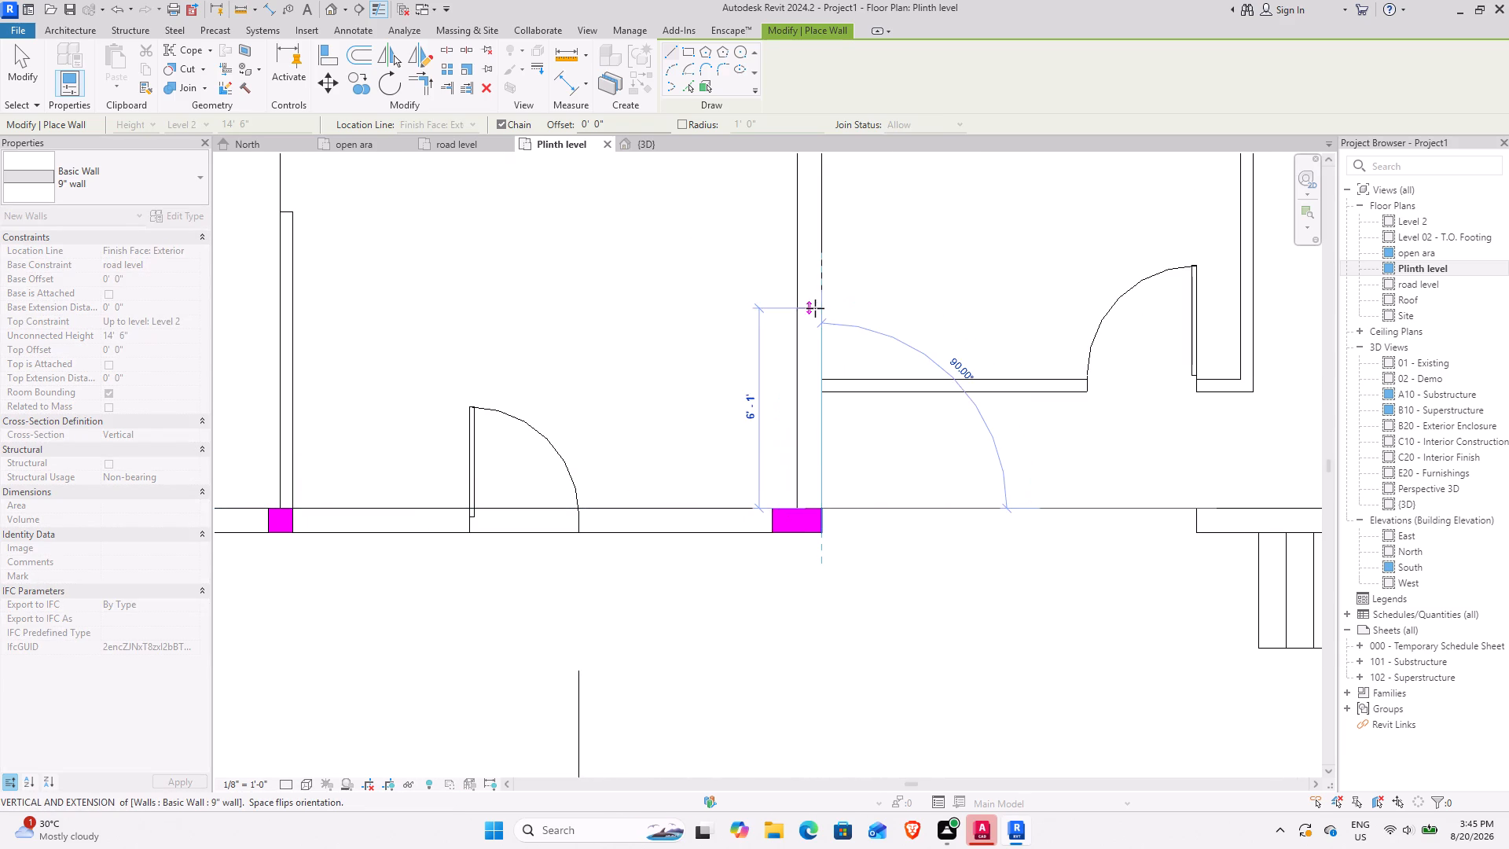
{"action": "middle_click_drag", "start_coordinate": [824, 288], "coordinate": [750, 638]}
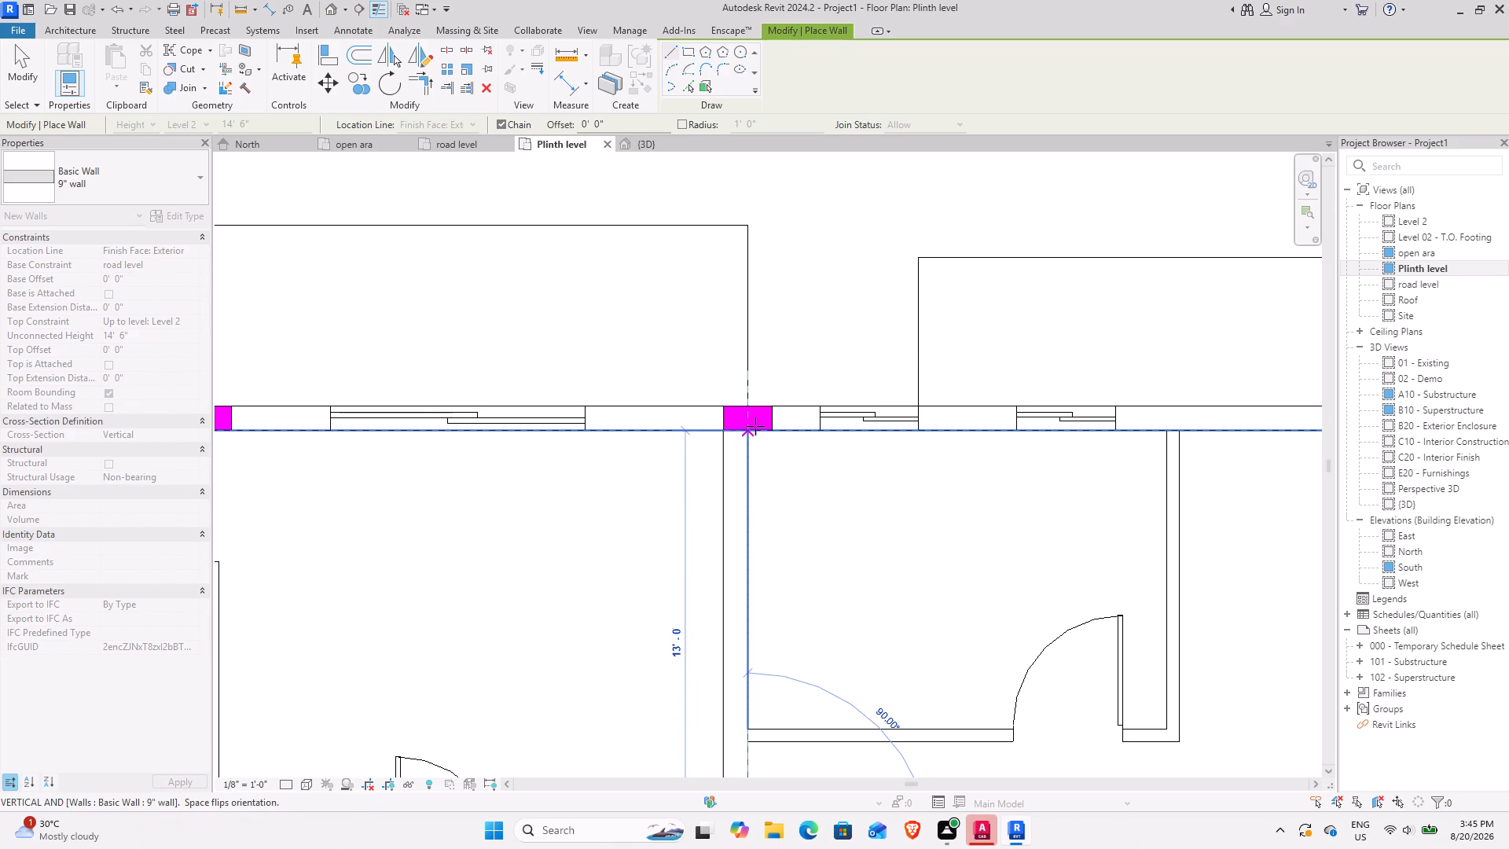
{"action": "left_click", "coordinate": [755, 426]}
{"action": "key", "text": "space"}
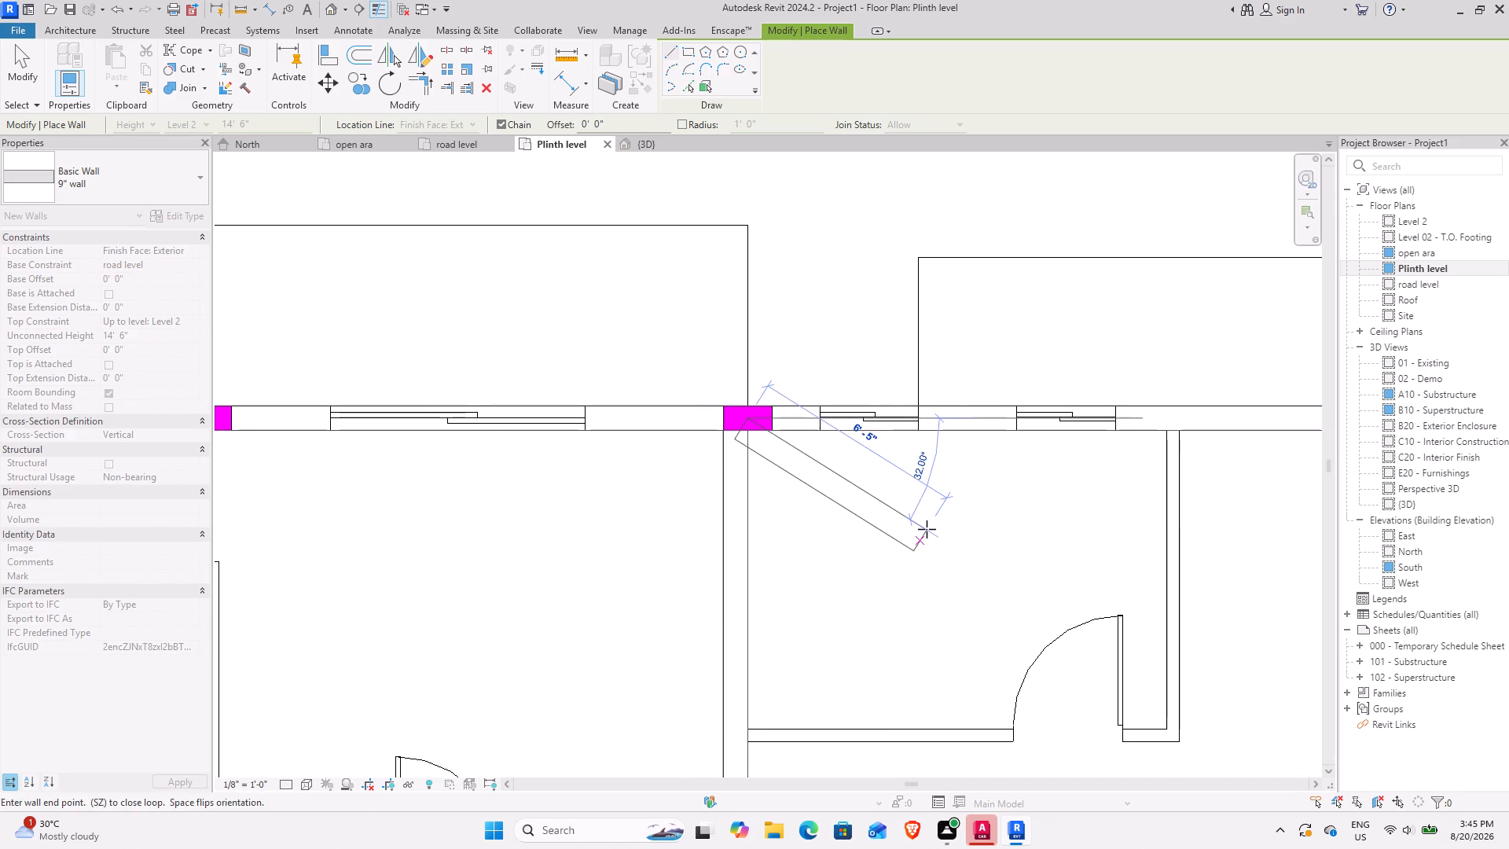
{"action": "key", "text": "Escape"}
Draw a 9" wall from Plinth level to Level 2 along the rear side of the staircase, ending at the east outer wall.
{"action": "scroll", "coordinate": [927, 529], "scroll_direction": "down", "scroll_amount": 2}
{"action": "middle_click_drag", "start_coordinate": [925, 553], "coordinate": [515, 365]}
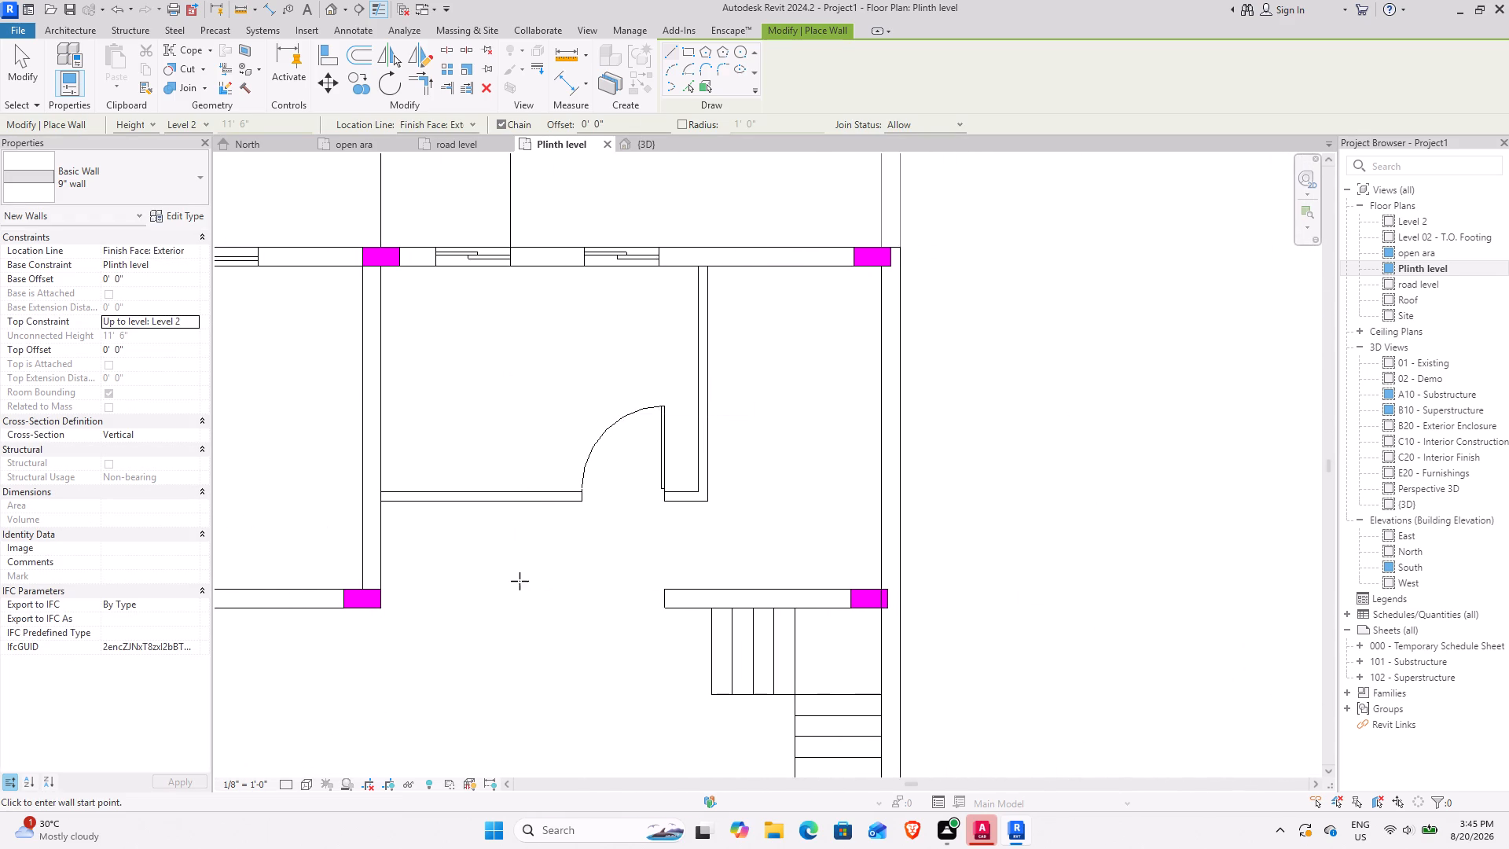
{"action": "middle_click_drag", "start_coordinate": [545, 637], "coordinate": [379, 569]}
{"action": "left_click", "coordinate": [494, 522]}
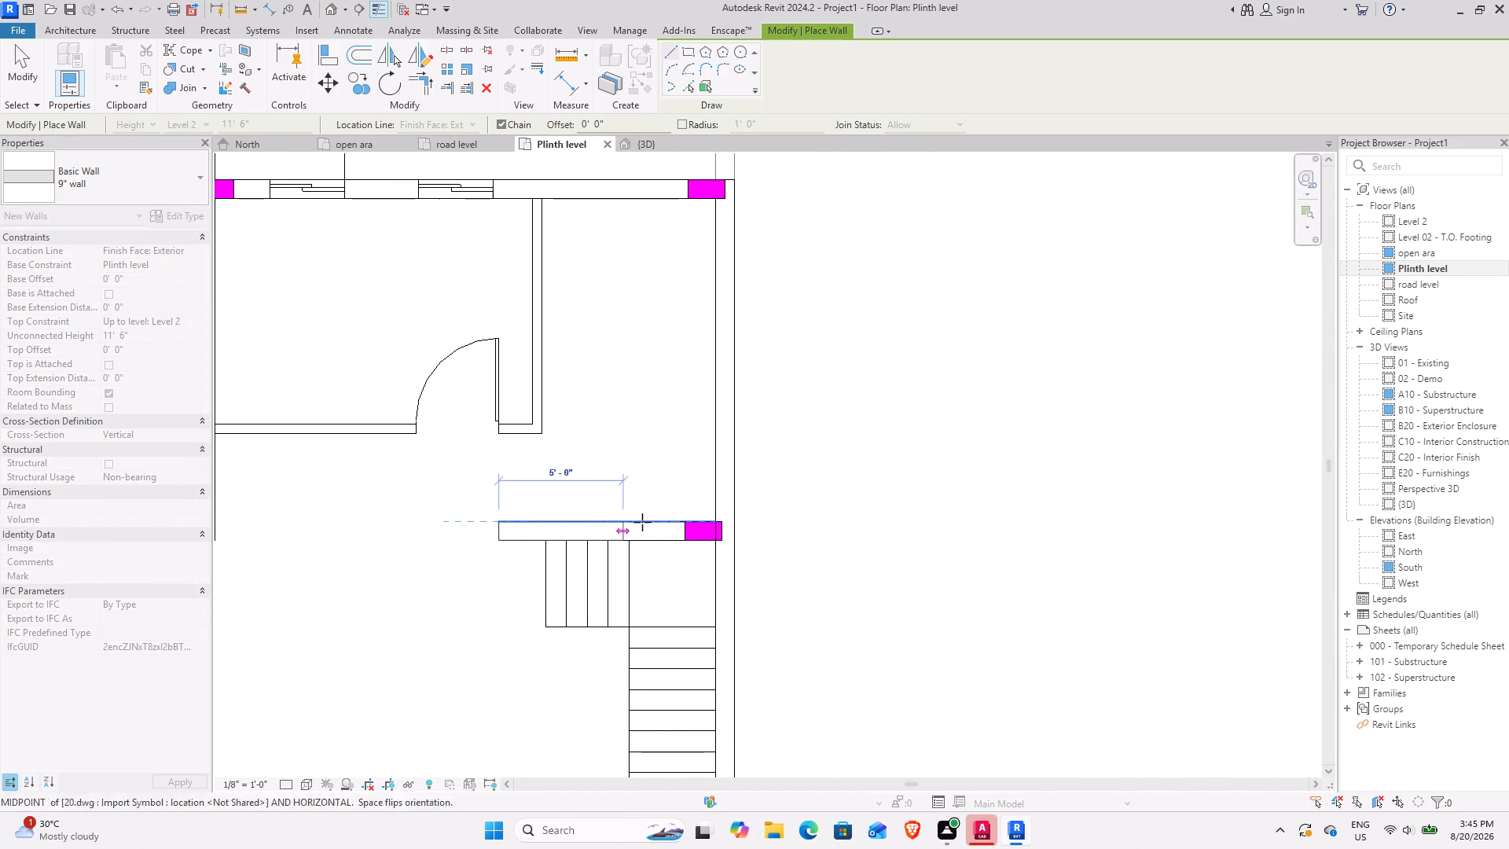
{"action": "left_click", "coordinate": [716, 522]}
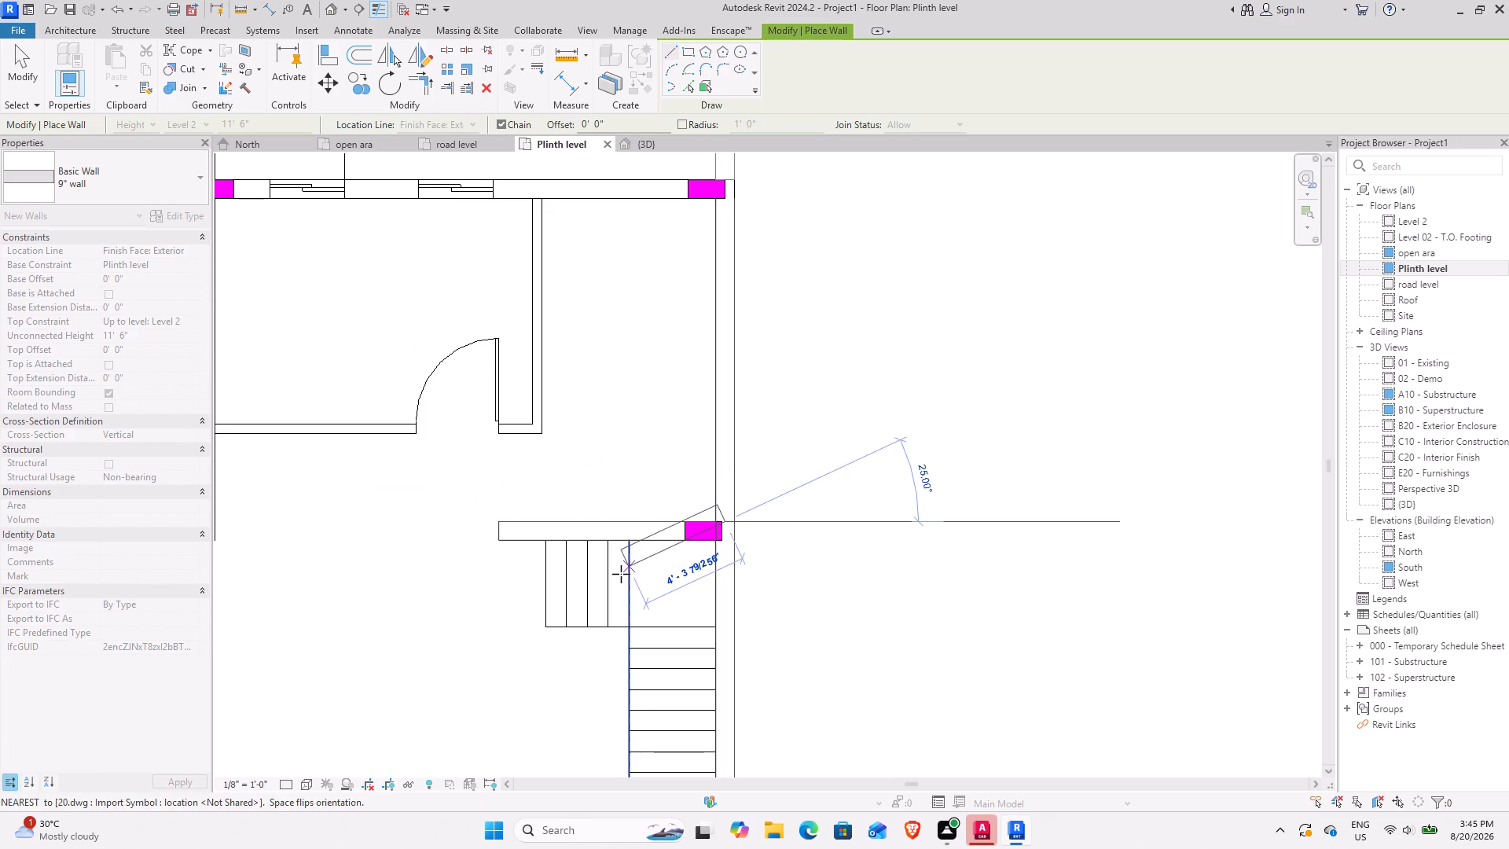
{"action": "key", "text": "Escape"}
Draw a 9" wall 20' 7 1/2" long from Plinth level to Level 2 along the staircase's front side, from the east outer wall to the bedroom's corner column.
{"action": "scroll", "coordinate": [627, 619], "scroll_direction": "down", "scroll_amount": 3}
{"action": "middle_click_drag", "start_coordinate": [617, 628], "coordinate": [662, 393]}
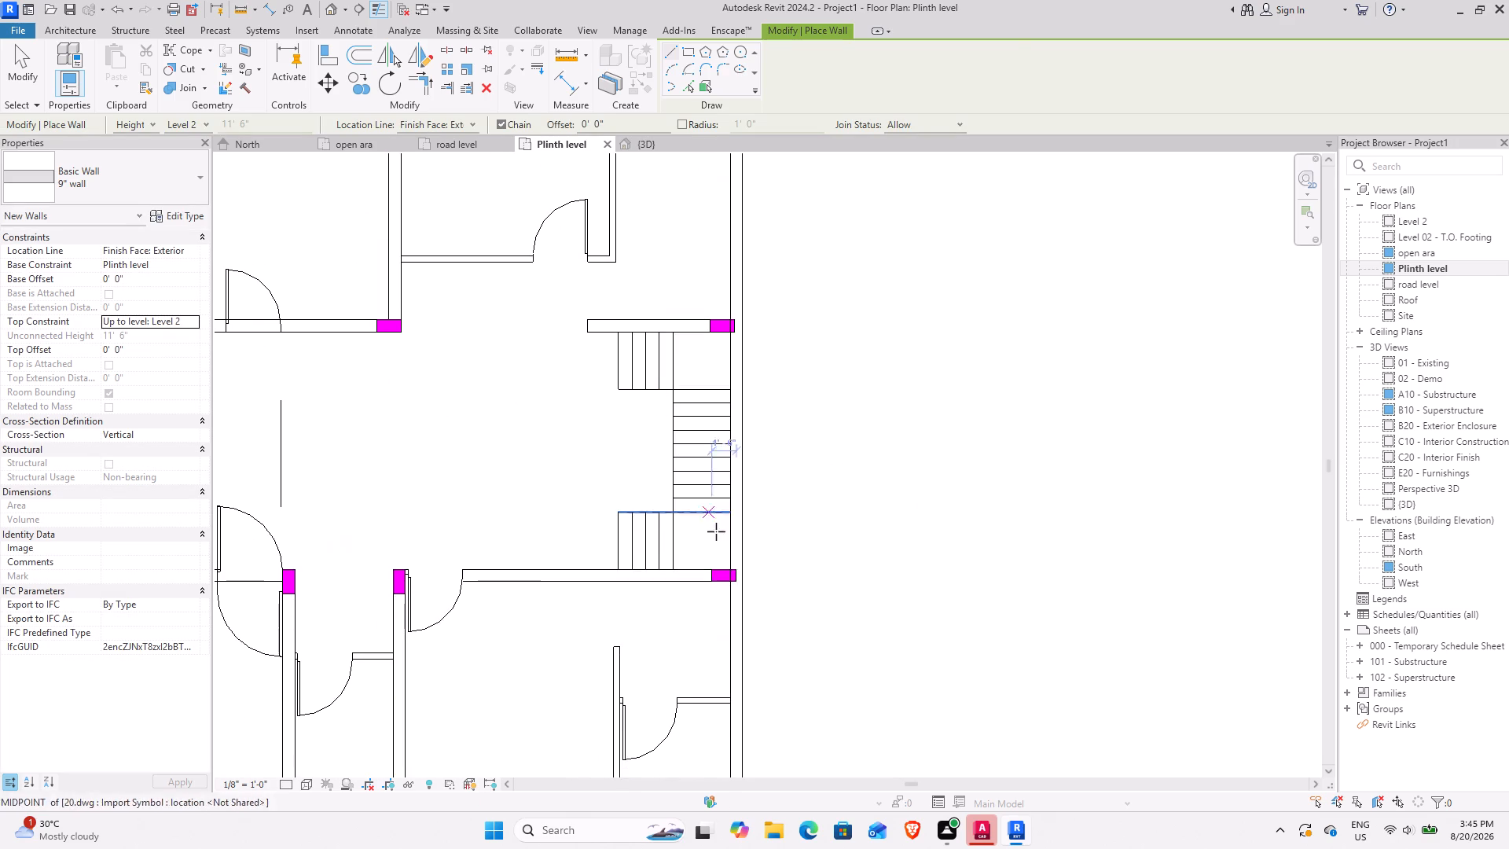
{"action": "left_click", "coordinate": [730, 570]}
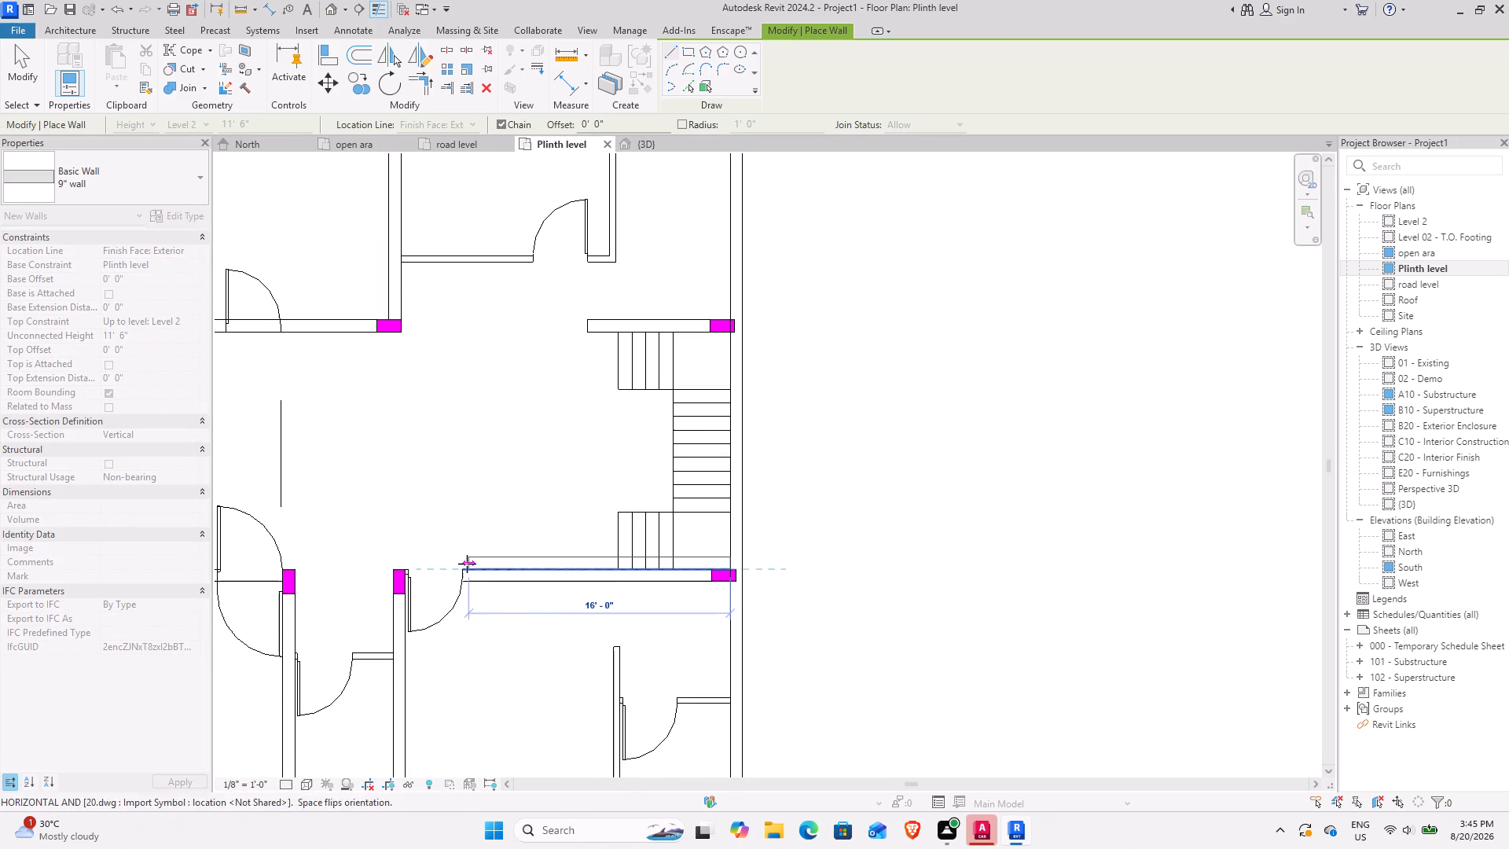
{"action": "key", "text": "space"}
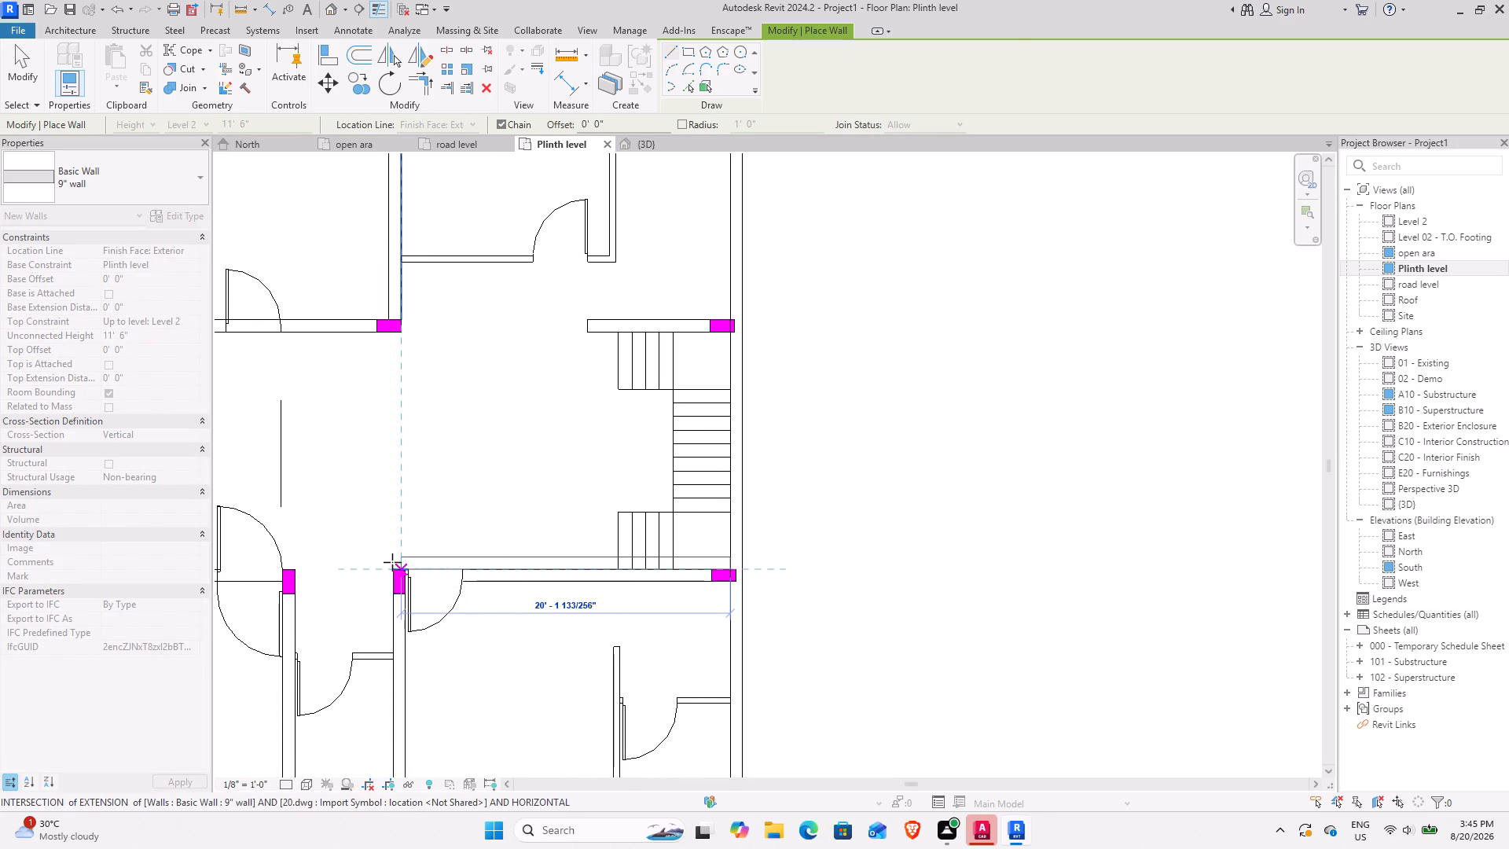
{"action": "scroll", "coordinate": [389, 562], "scroll_direction": "up", "scroll_amount": 3}
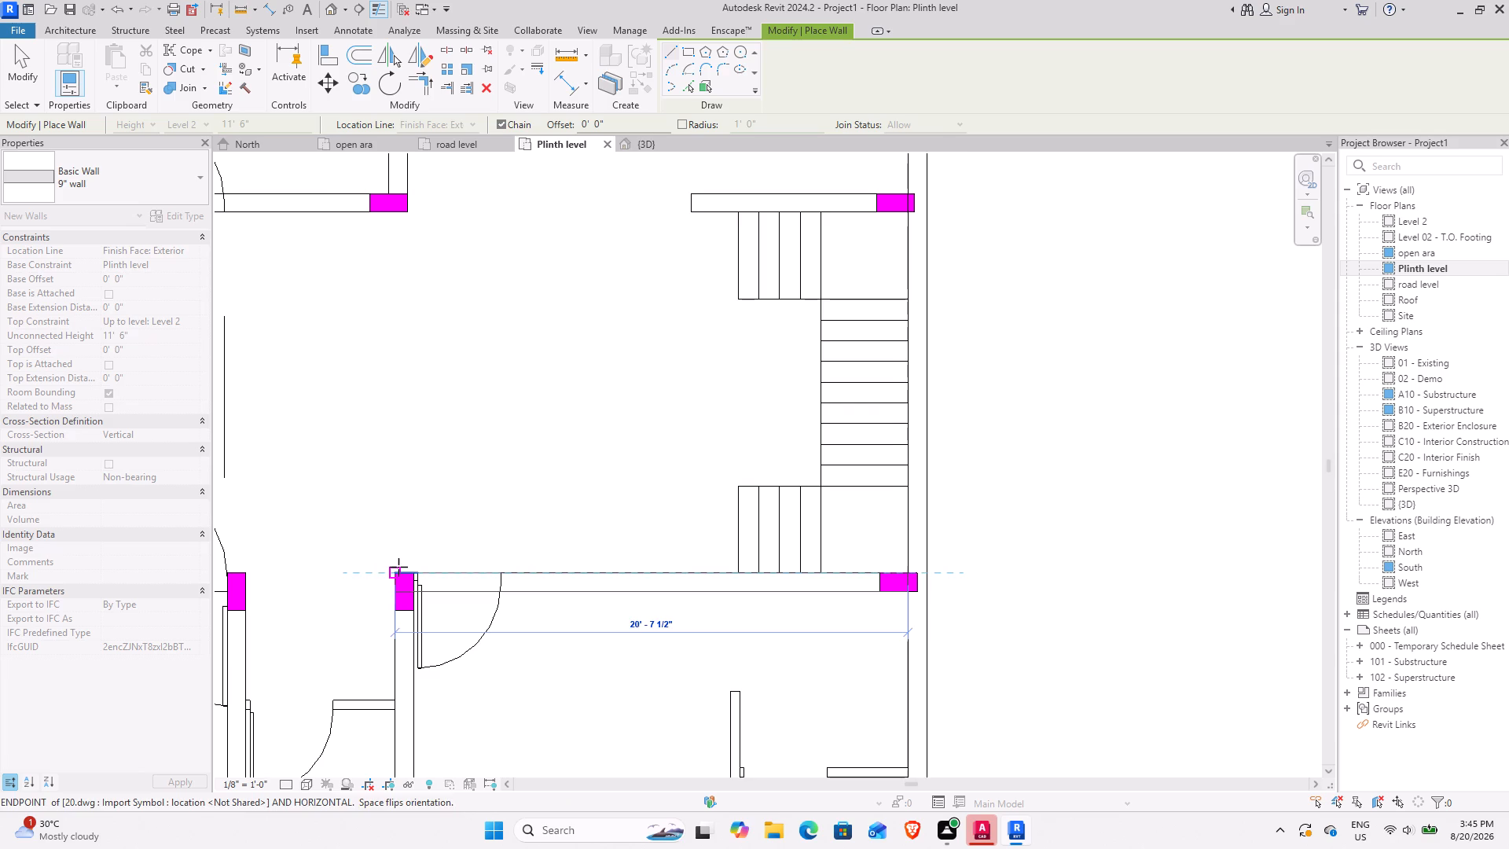
{"action": "left_click", "coordinate": [398, 567]}
Continue the wall 16' 6" frontward from that column to the outer corner of the front column, and end the chain.
{"action": "middle_click_drag", "start_coordinate": [364, 586], "coordinate": [544, 483]}
{"action": "middle_click_drag", "start_coordinate": [586, 675], "coordinate": [546, 417]}
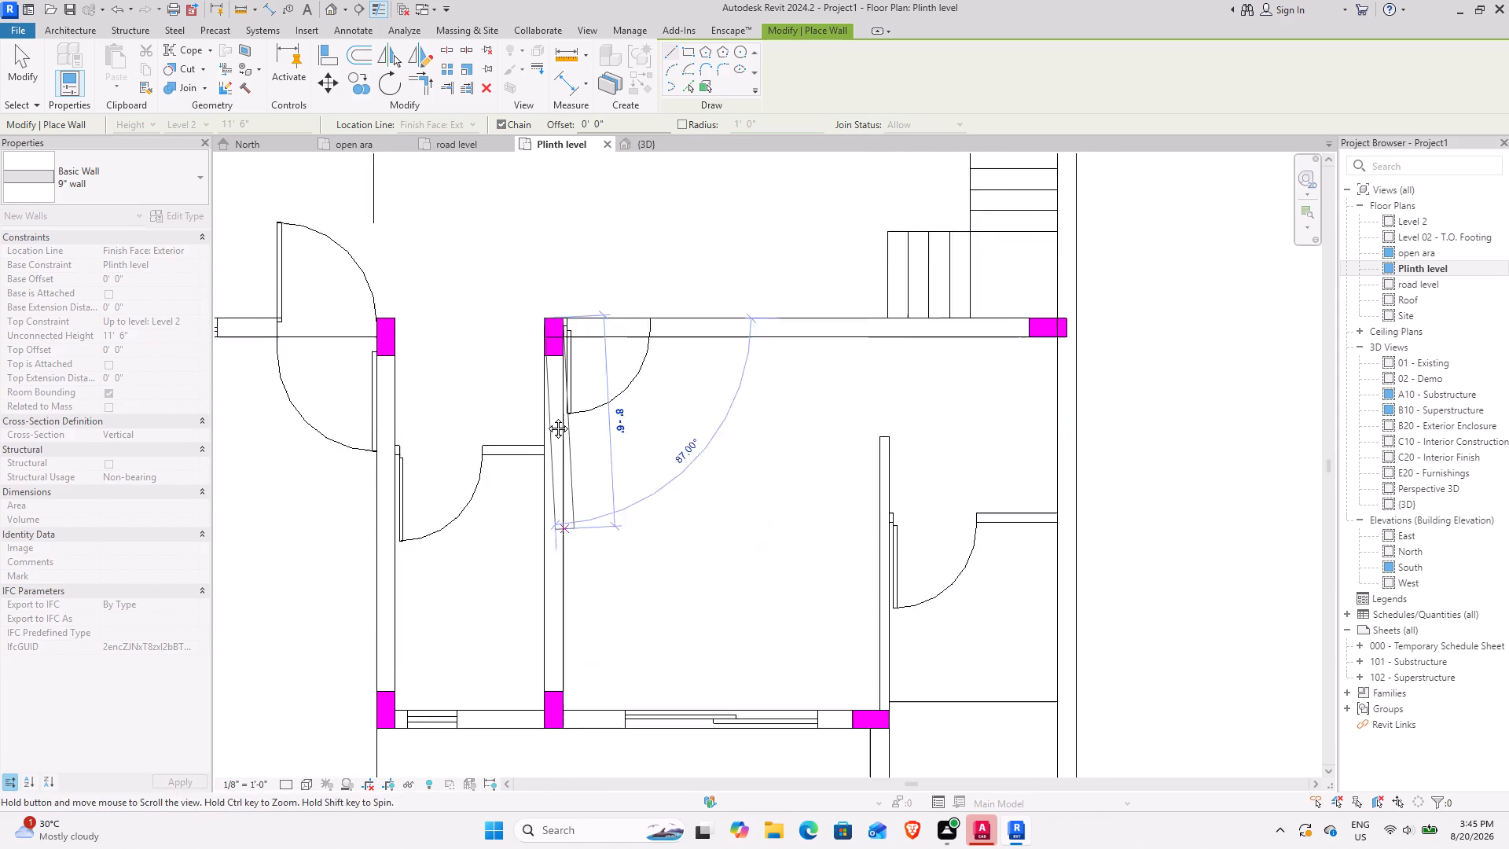
{"action": "middle_click_drag", "start_coordinate": [546, 417], "coordinate": [546, 297]}
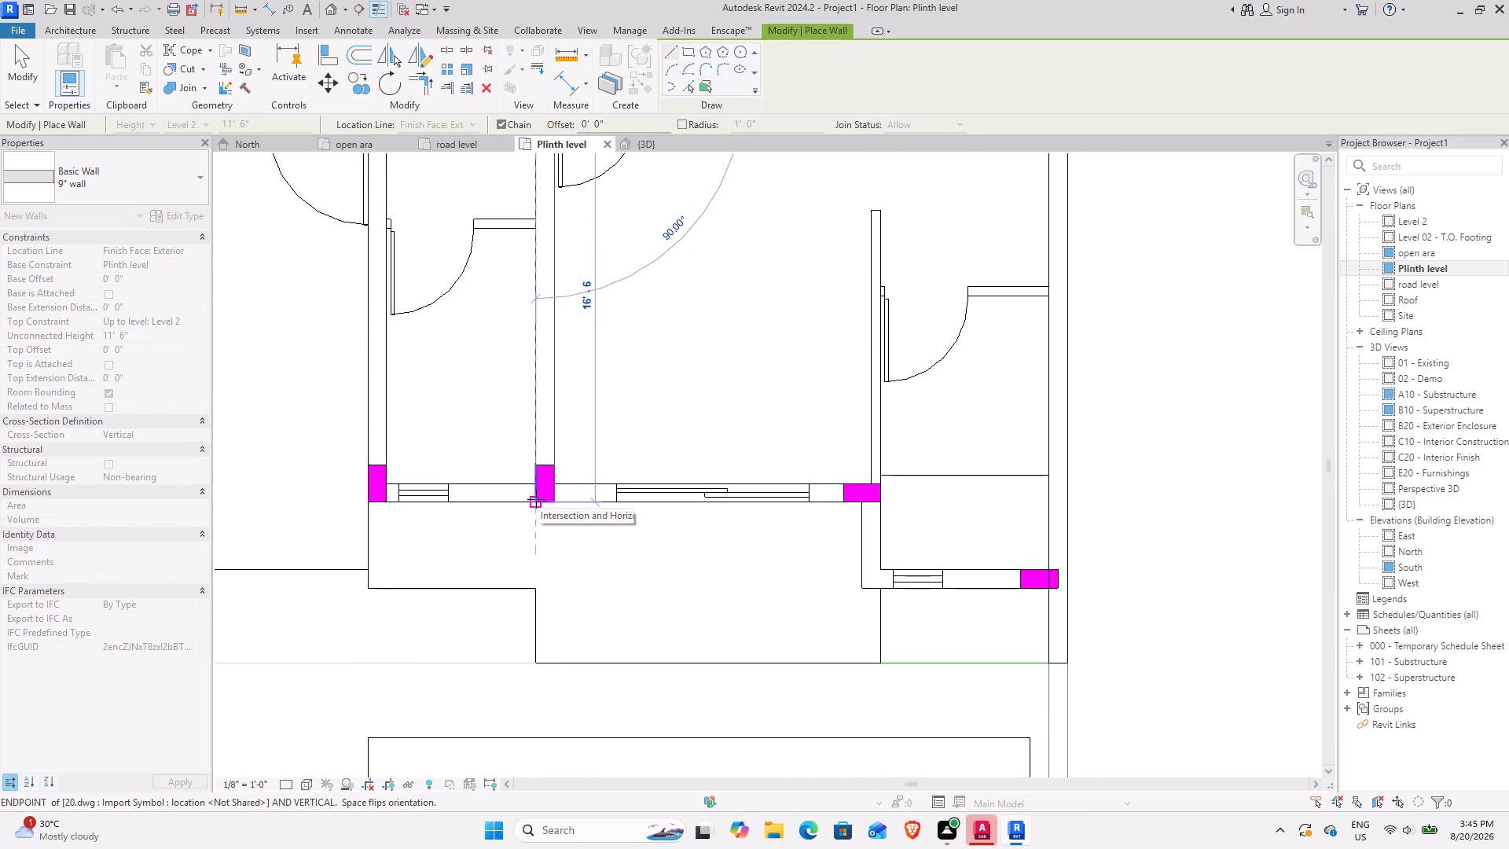
{"action": "left_click", "coordinate": [536, 499]}
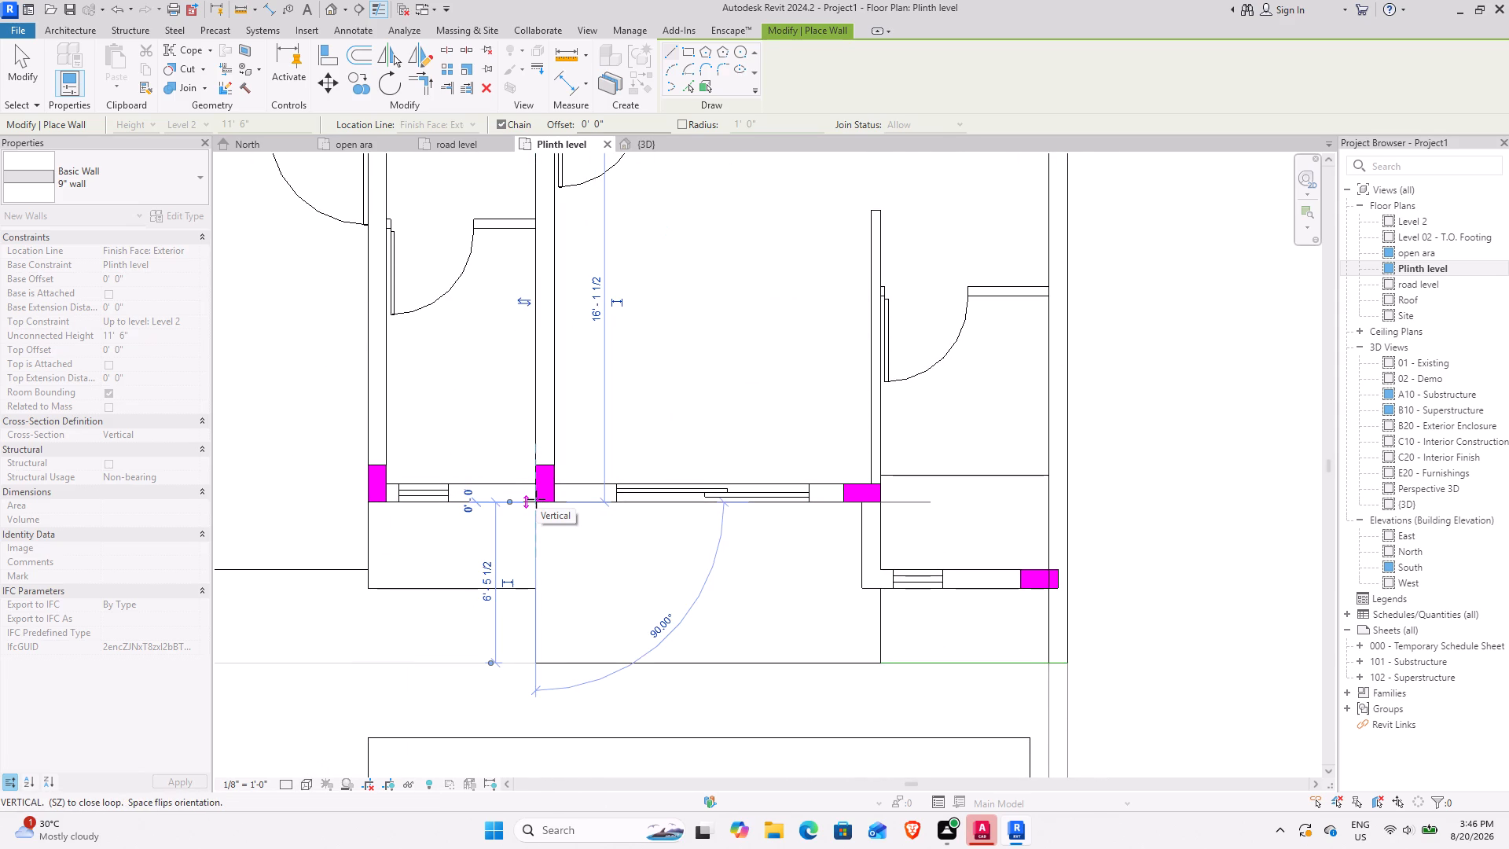
{"action": "key", "text": "Escape"}
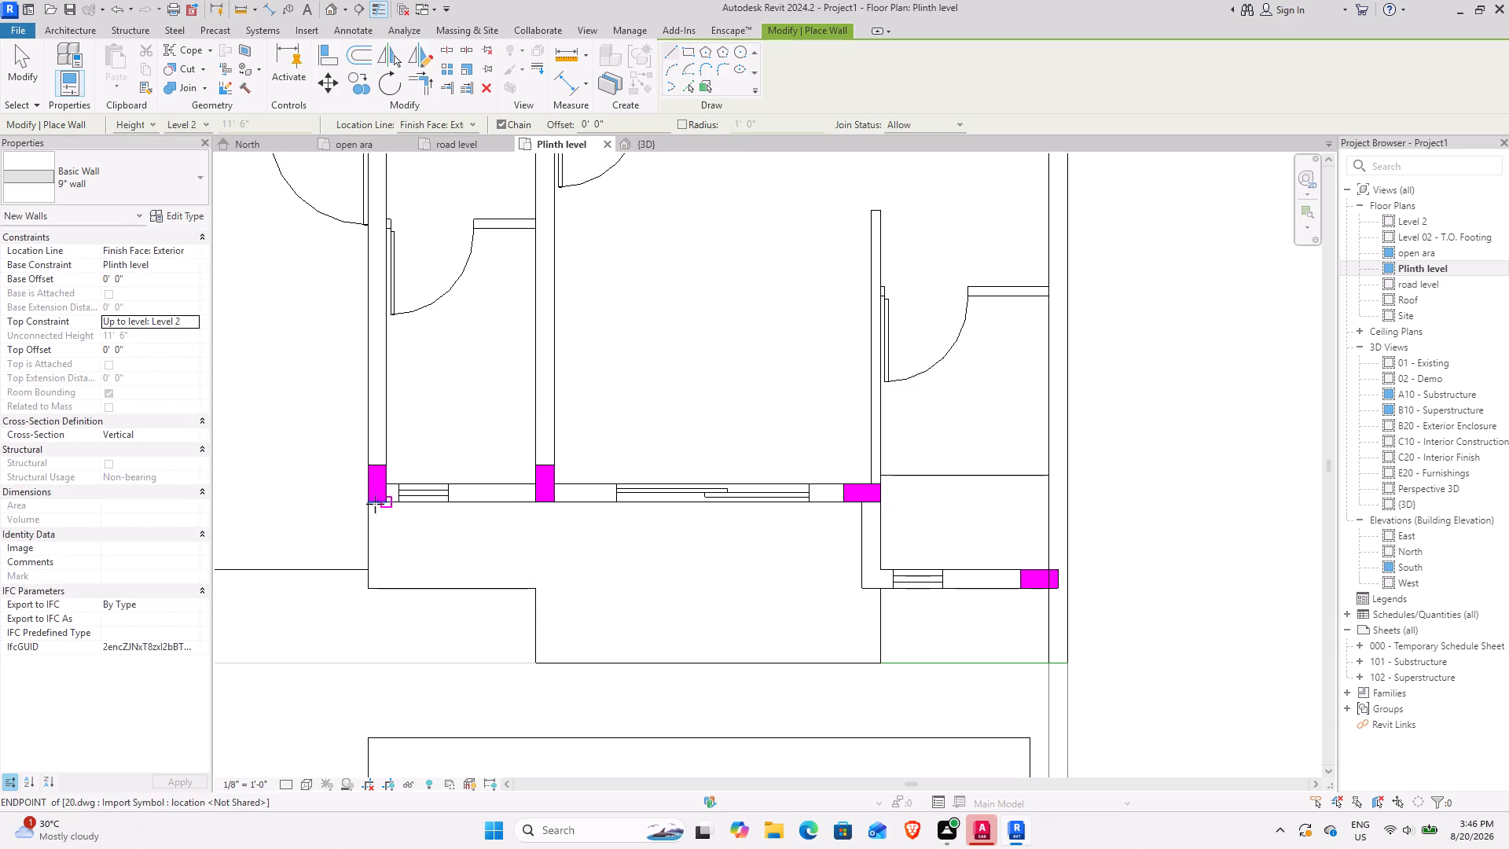
Draw a parallel 9" wall 16' 6" rearward along the narrow room's west side, from its front column to its rear column.
{"action": "left_click", "coordinate": [369, 500]}
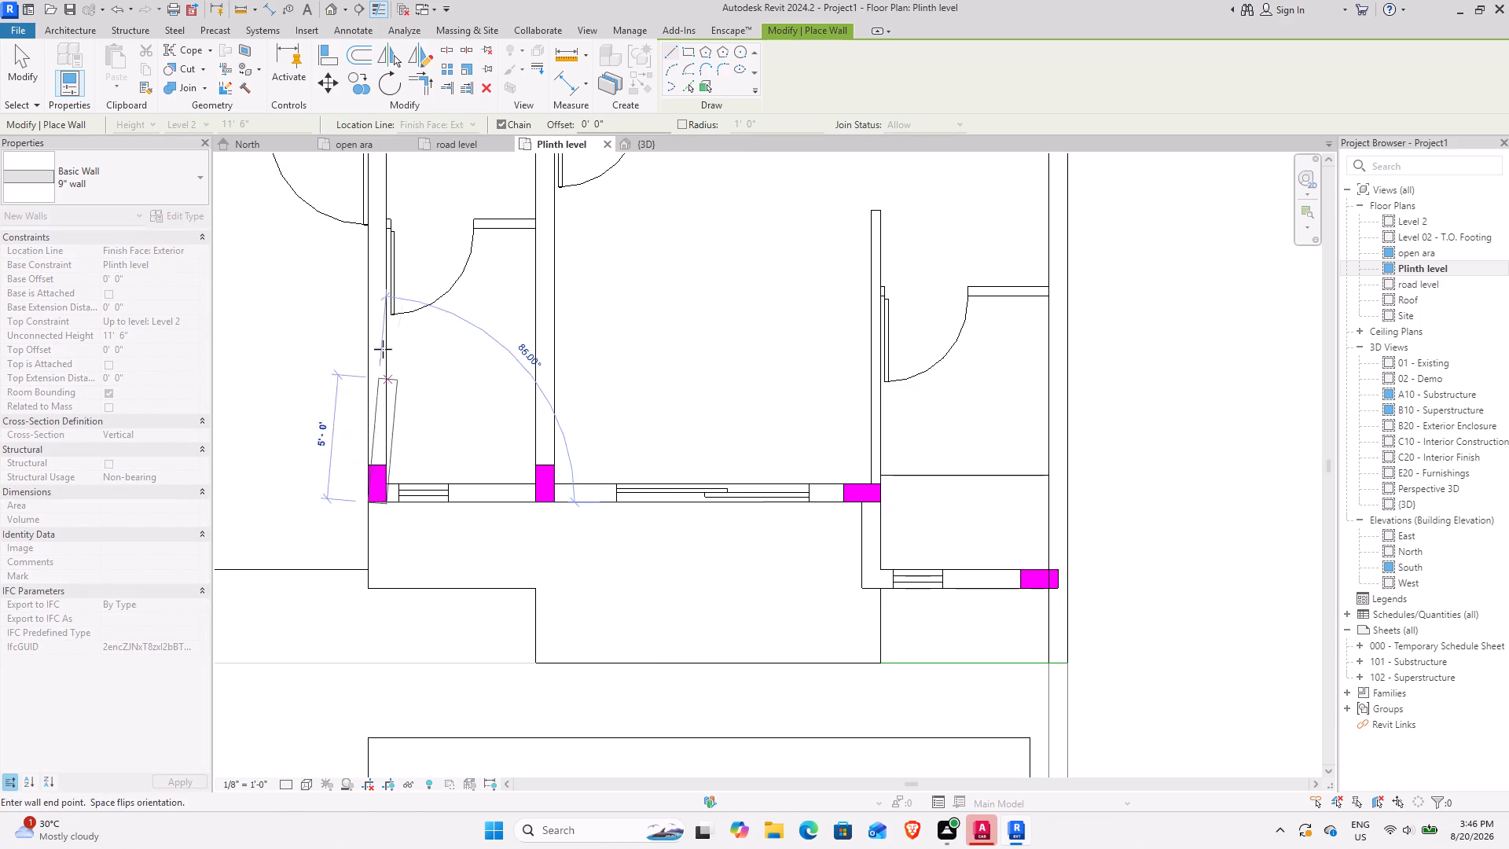
{"action": "scroll", "coordinate": [376, 291], "scroll_direction": "down", "scroll_amount": 3}
{"action": "middle_click_drag", "start_coordinate": [373, 272], "coordinate": [350, 475]}
{"action": "scroll", "coordinate": [327, 340], "scroll_direction": "up", "scroll_amount": 4}
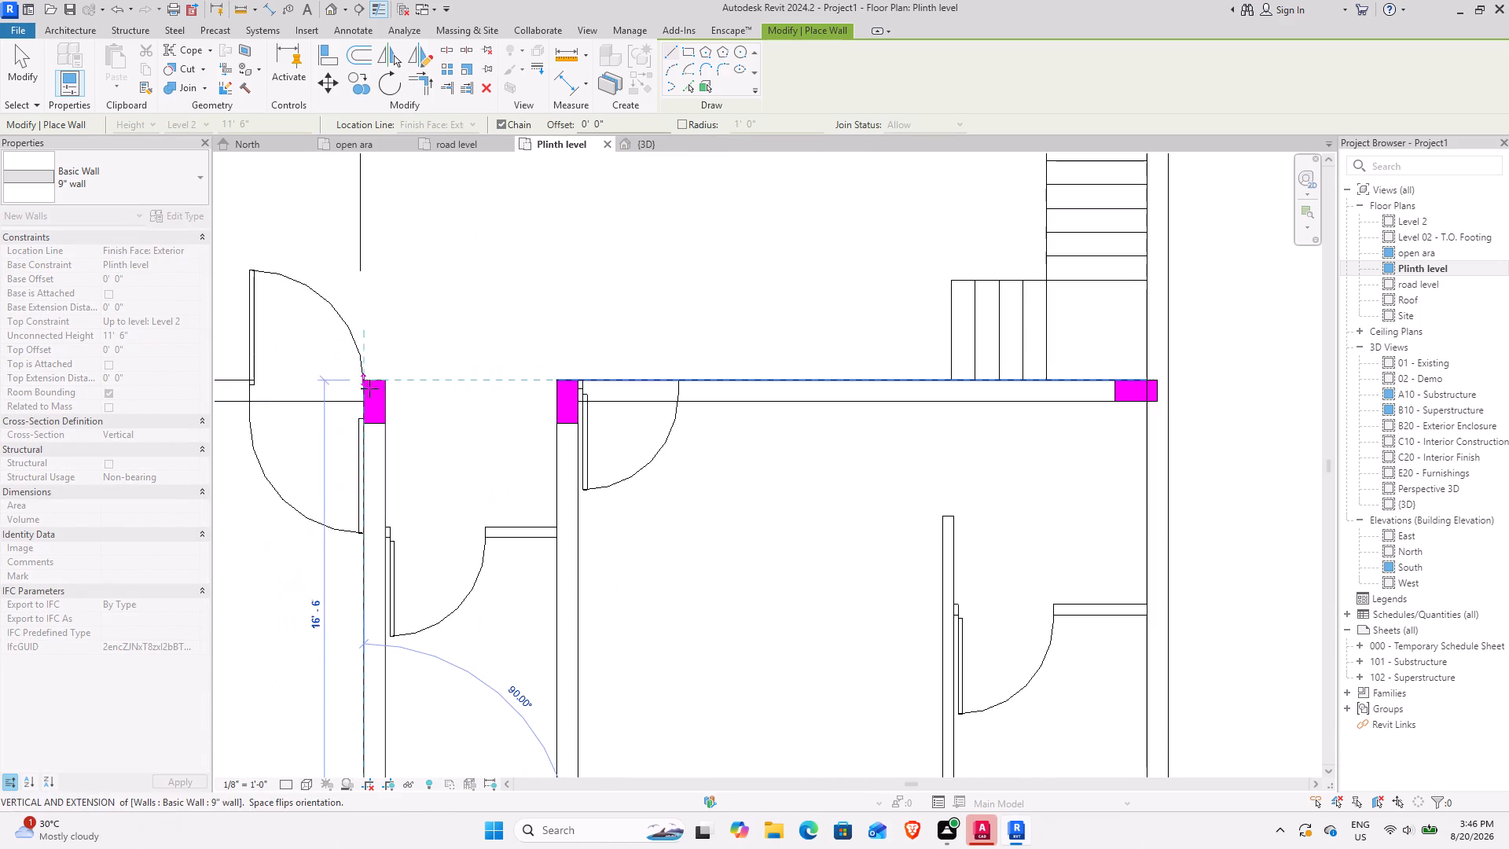
{"action": "left_click", "coordinate": [369, 383]}
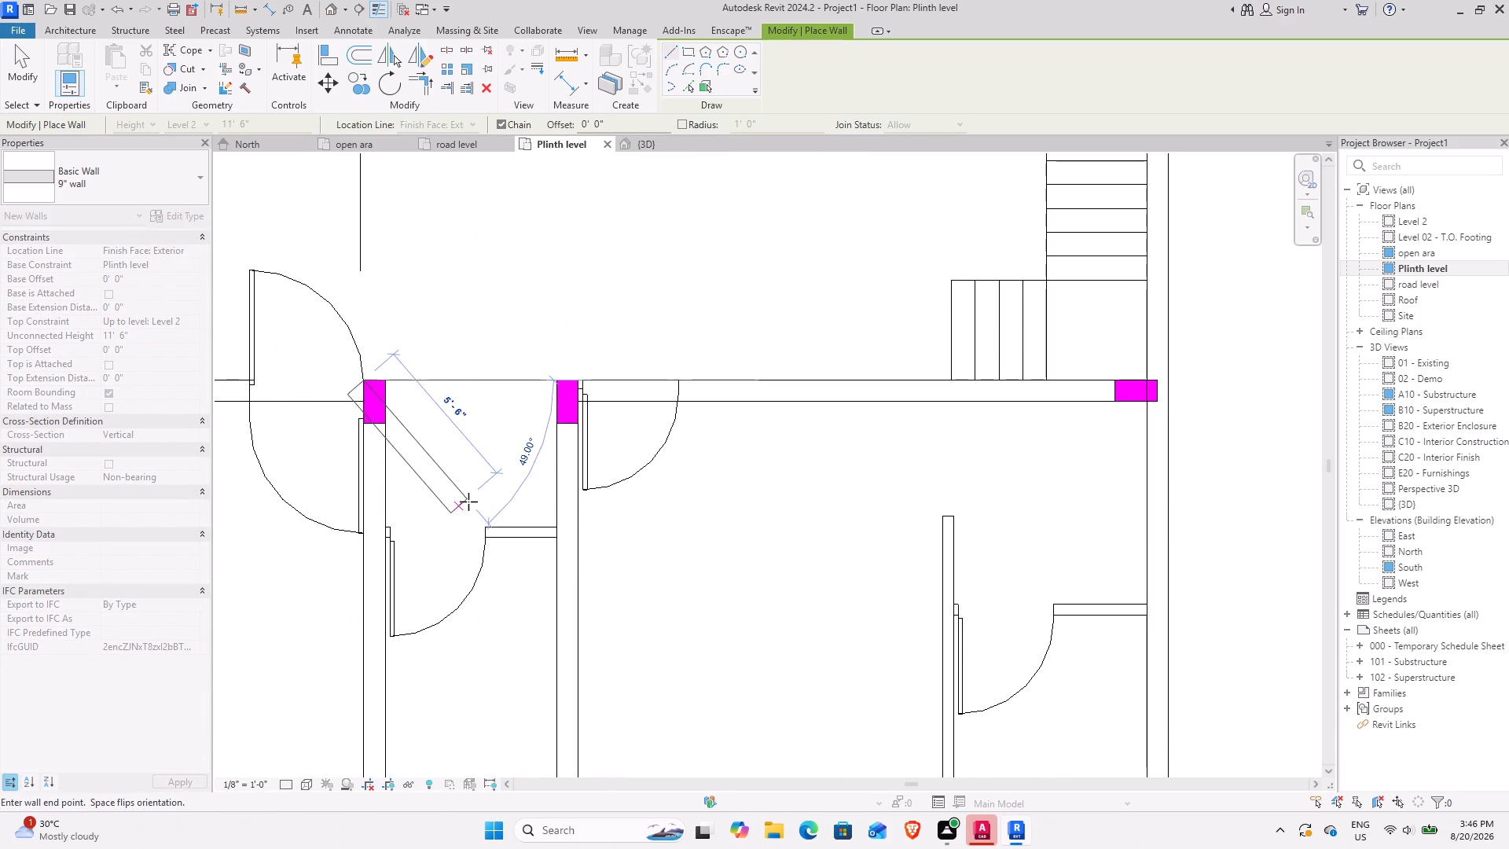
{"action": "key", "text": "space"}
{"action": "middle_click_drag", "start_coordinate": [521, 575], "coordinate": [471, 357]}
{"action": "key", "text": "Escape"}
Draw the 9" front wall from the narrow room's west front column to the front bedroom's east front column, flipped onto the CAD wall.
{"action": "middle_click_drag", "start_coordinate": [467, 580], "coordinate": [475, 514]}
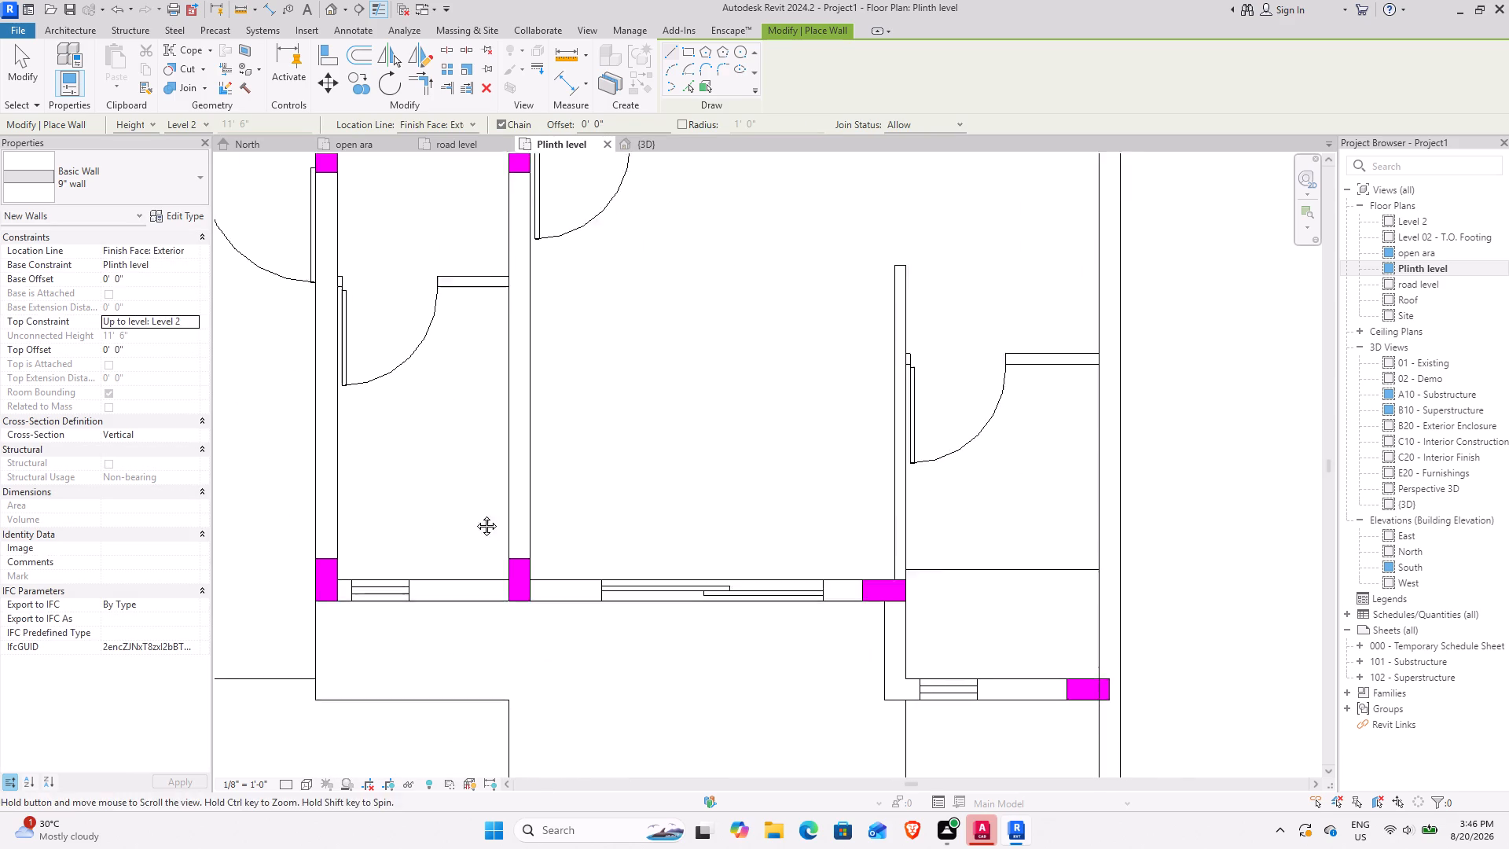
{"action": "middle_click_drag", "start_coordinate": [475, 514], "coordinate": [476, 491]}
{"action": "left_click", "coordinate": [325, 542]}
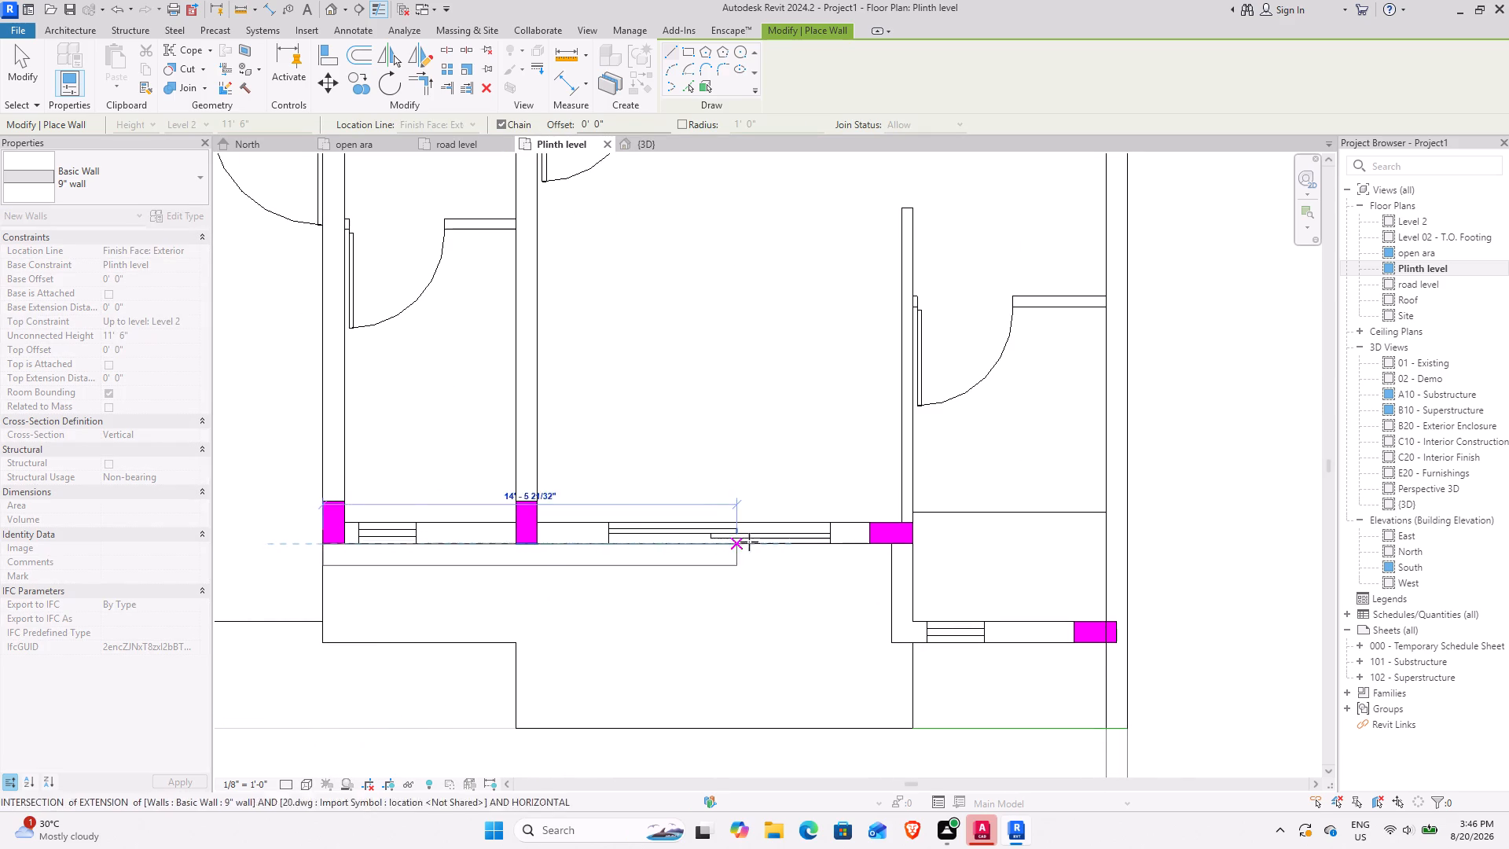
{"action": "key", "text": "space"}
{"action": "left_click", "coordinate": [913, 543]}
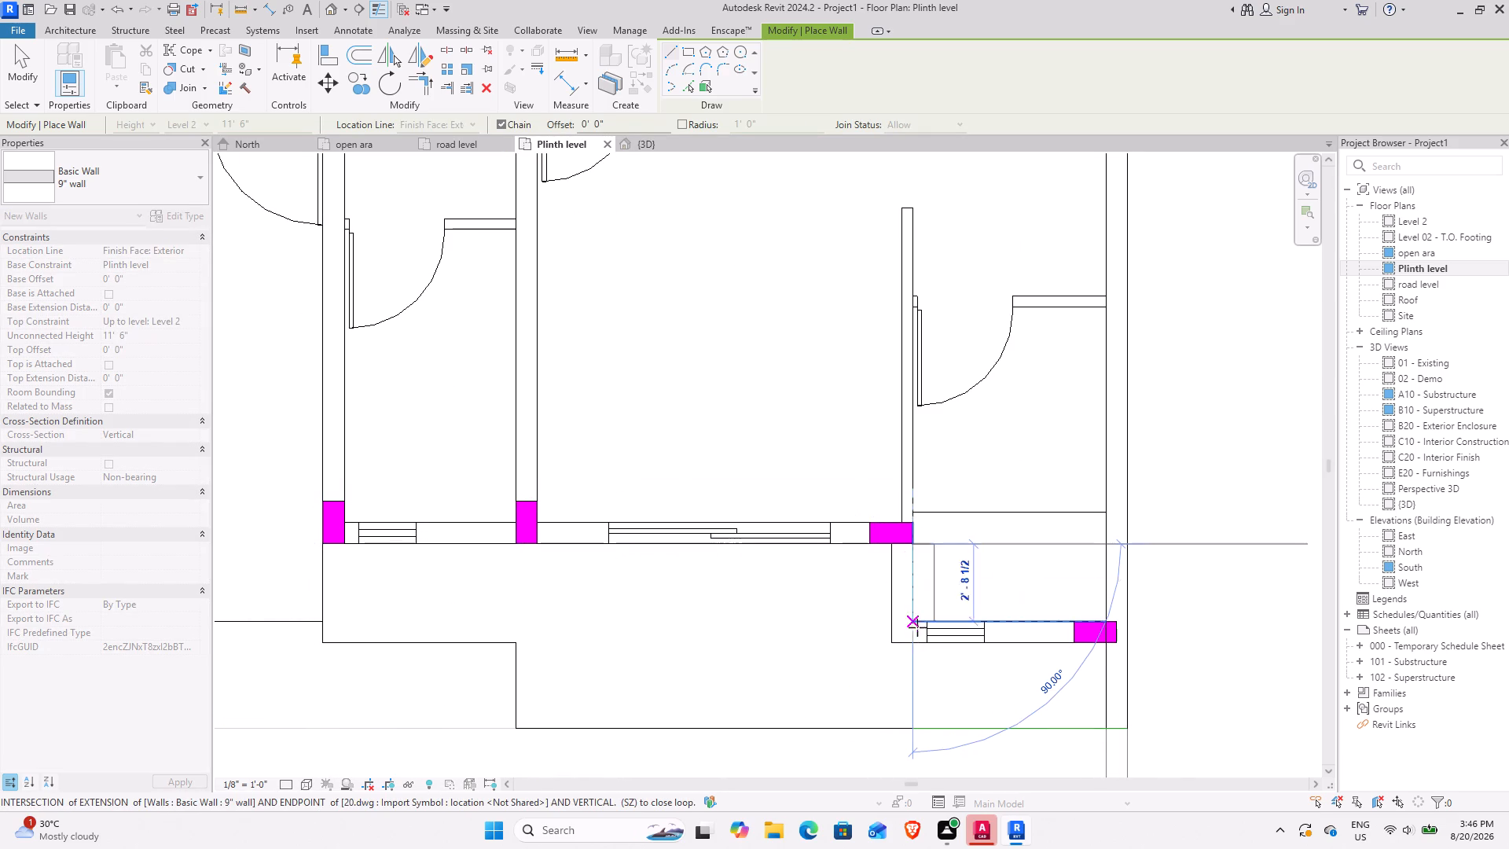
Continue the wall 3' 5 1/2" frontward and east to the outer wall, end the chain, and flip the last segment onto the CAD wall.
{"action": "key", "text": "space"}
{"action": "middle_click_drag", "start_coordinate": [909, 641], "coordinate": [736, 645]}
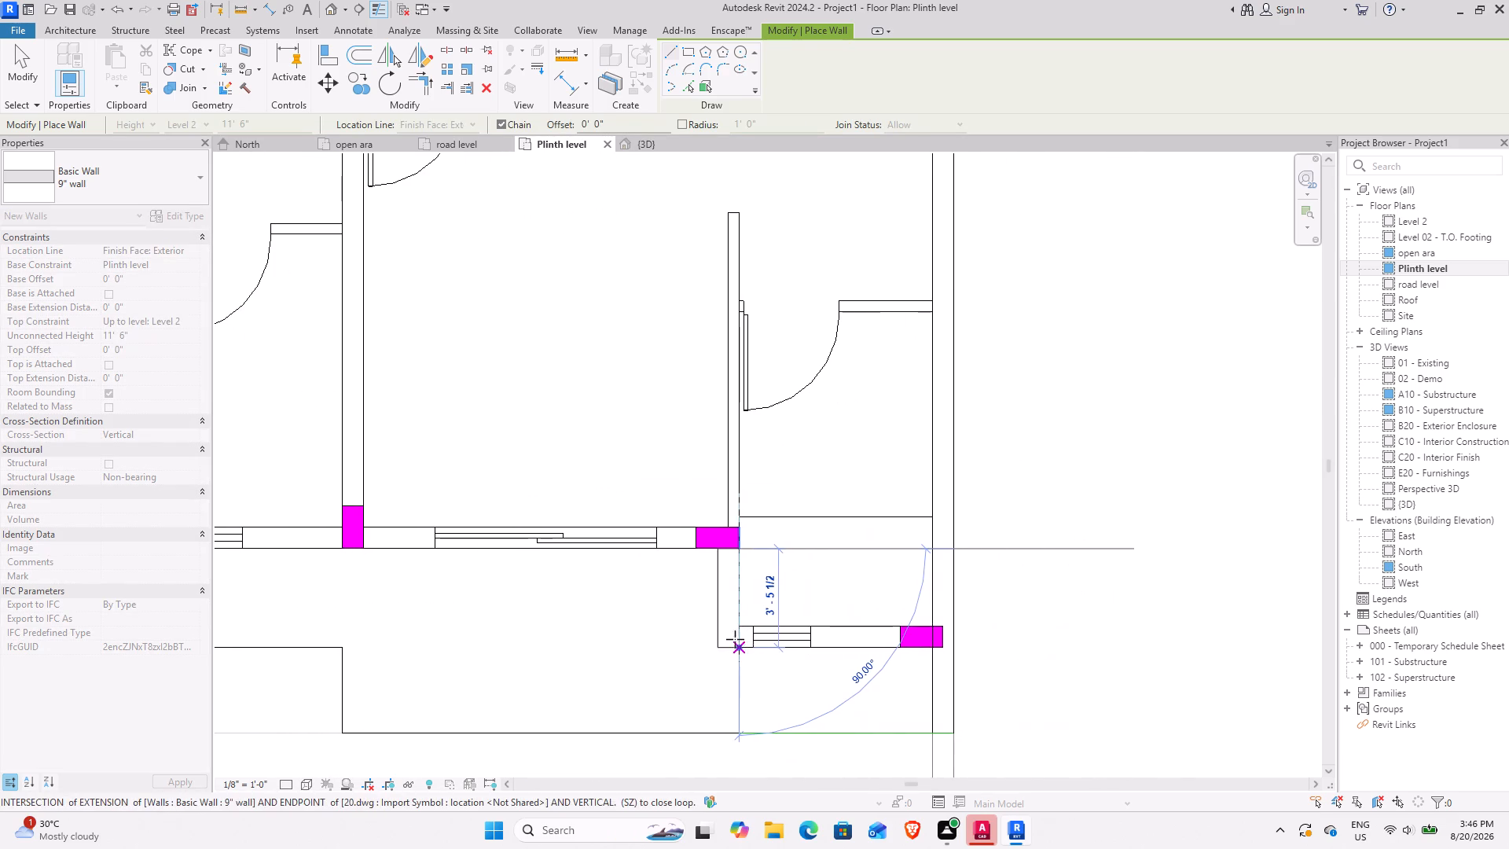
{"action": "left_click", "coordinate": [731, 648]}
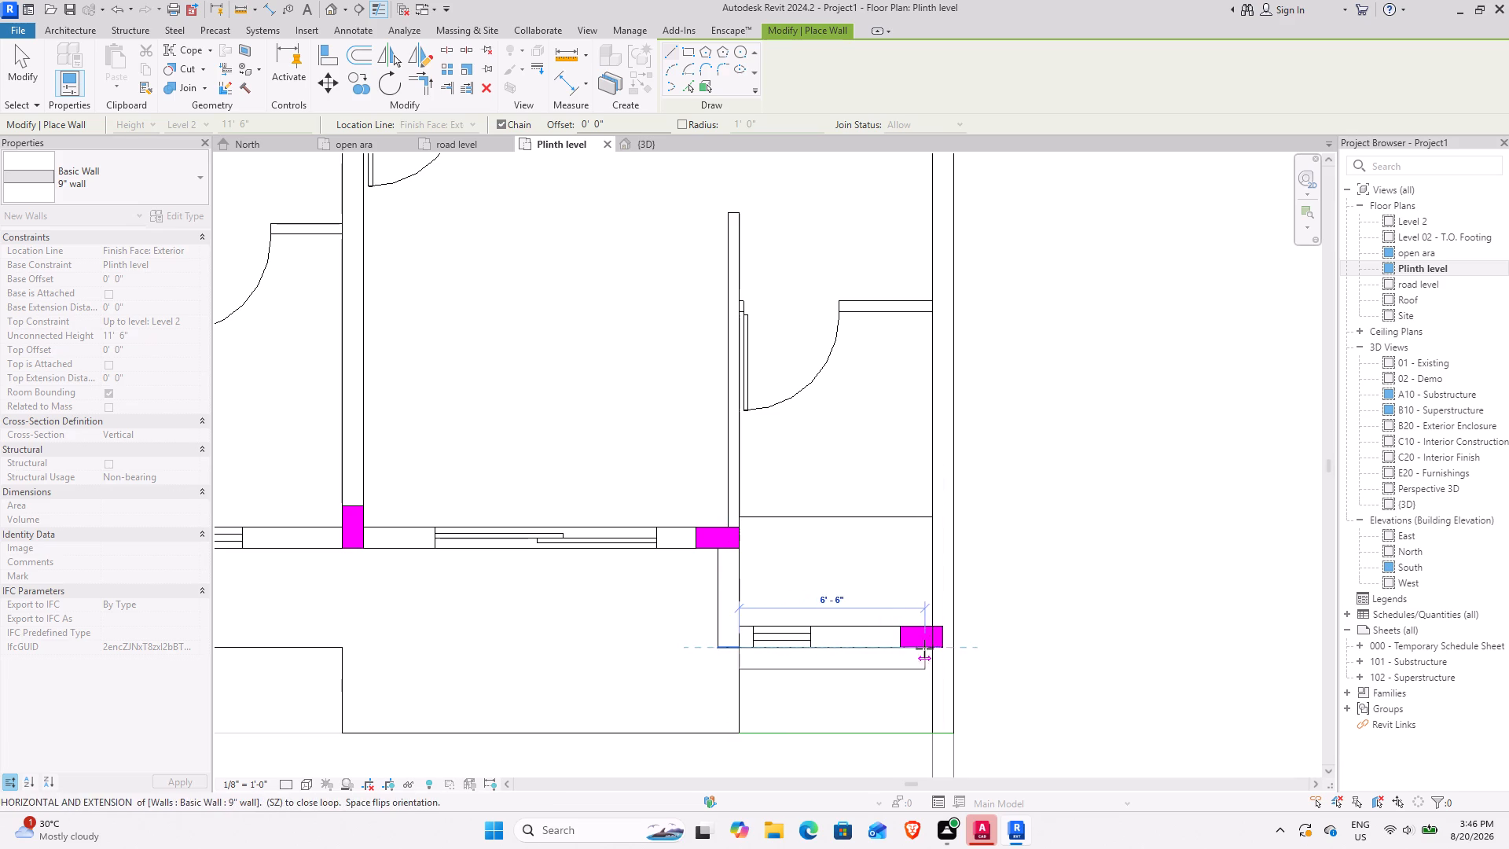
{"action": "left_click", "coordinate": [937, 648]}
{"action": "key", "text": "Escape"}
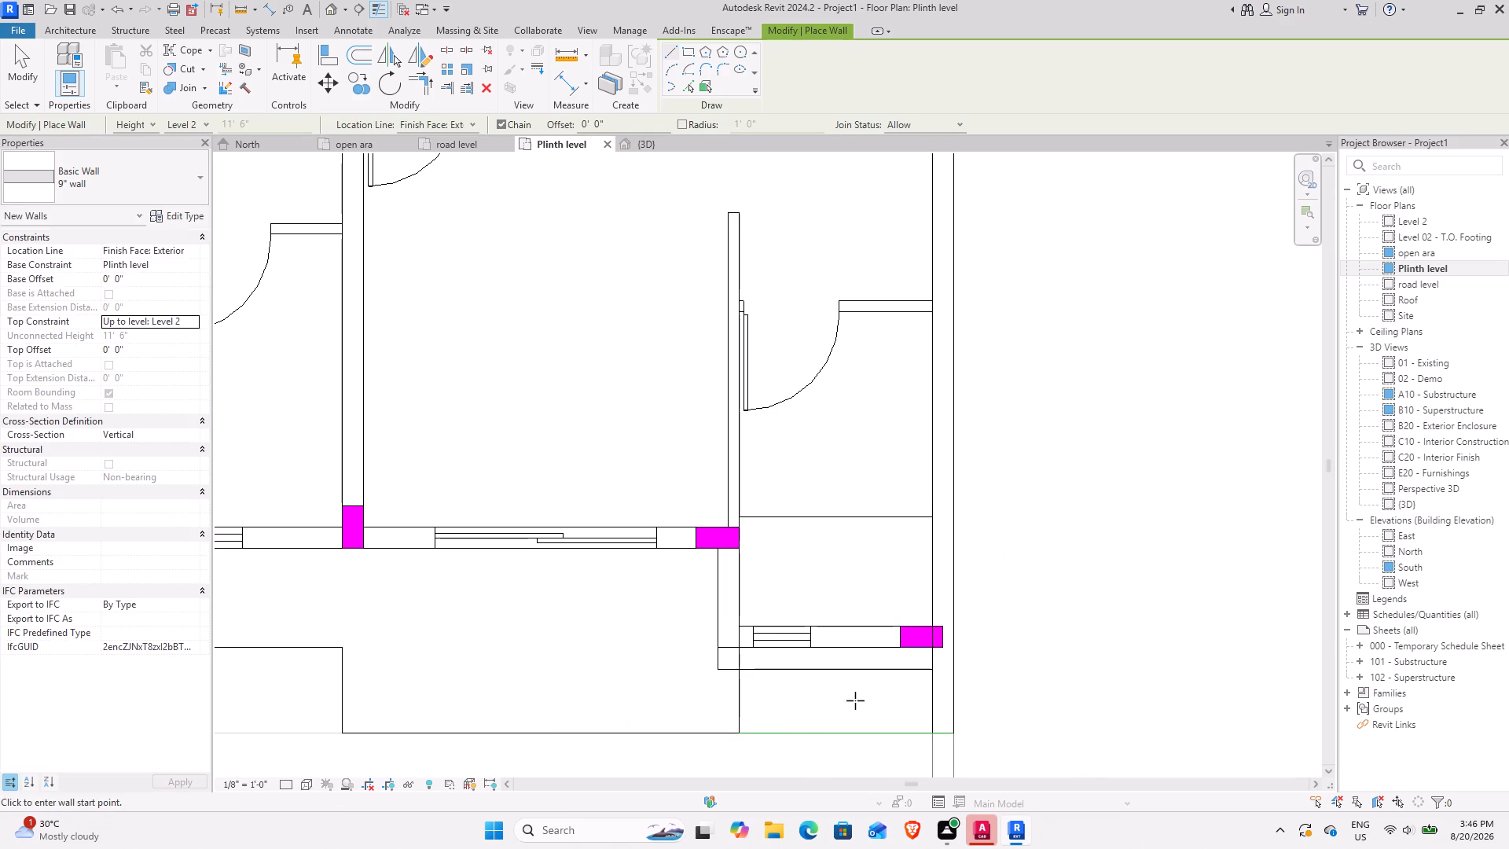
{"action": "key", "text": "Escape"}
{"action": "left_click", "coordinate": [812, 674]}
{"action": "key", "text": "space"}
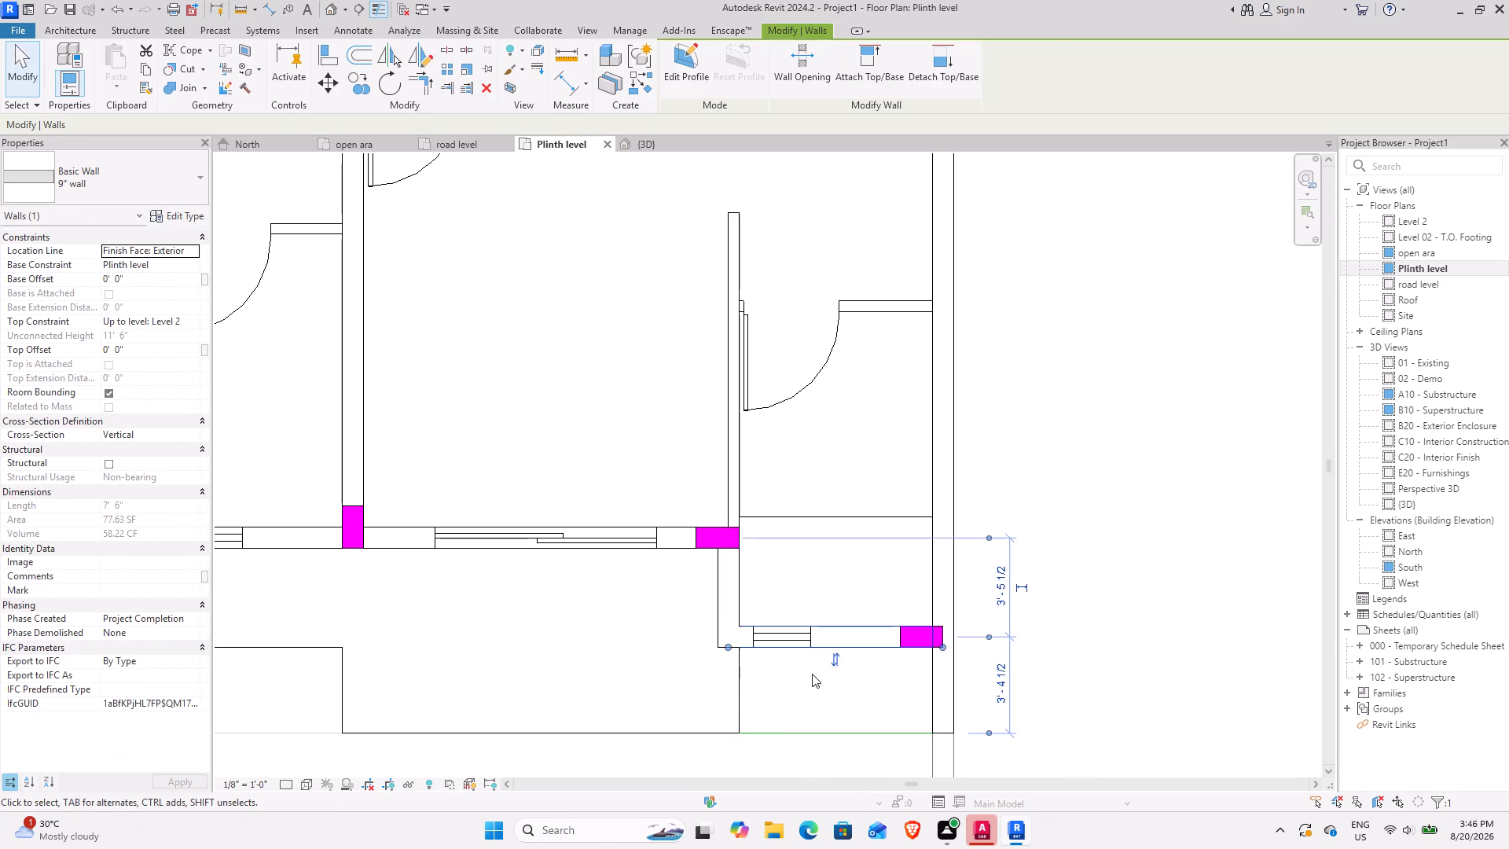
{"action": "key", "text": "Escape"}
Draw a matching 9" wall 16' 1 1/2" long along the west room's rear side, from the narrow room's rear west column to the west outer wall.
{"action": "scroll", "coordinate": [717, 666], "scroll_direction": "down", "scroll_amount": 3}
{"action": "middle_click_drag", "start_coordinate": [592, 660], "coordinate": [762, 480]}
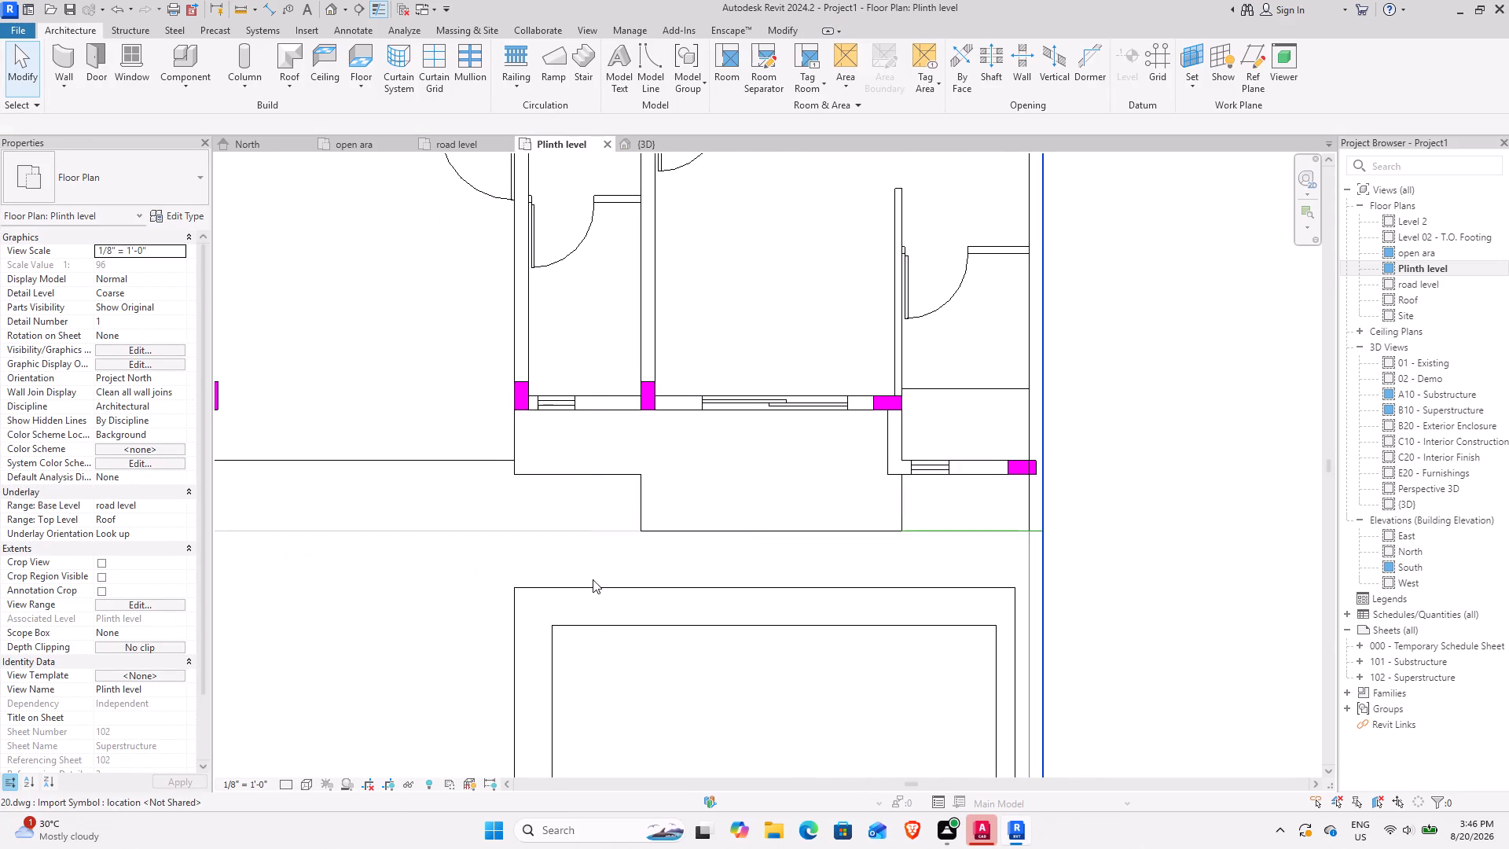
{"action": "scroll", "coordinate": [593, 579], "scroll_direction": "down", "scroll_amount": 3}
{"action": "middle_click_drag", "start_coordinate": [751, 481], "coordinate": [788, 542]}
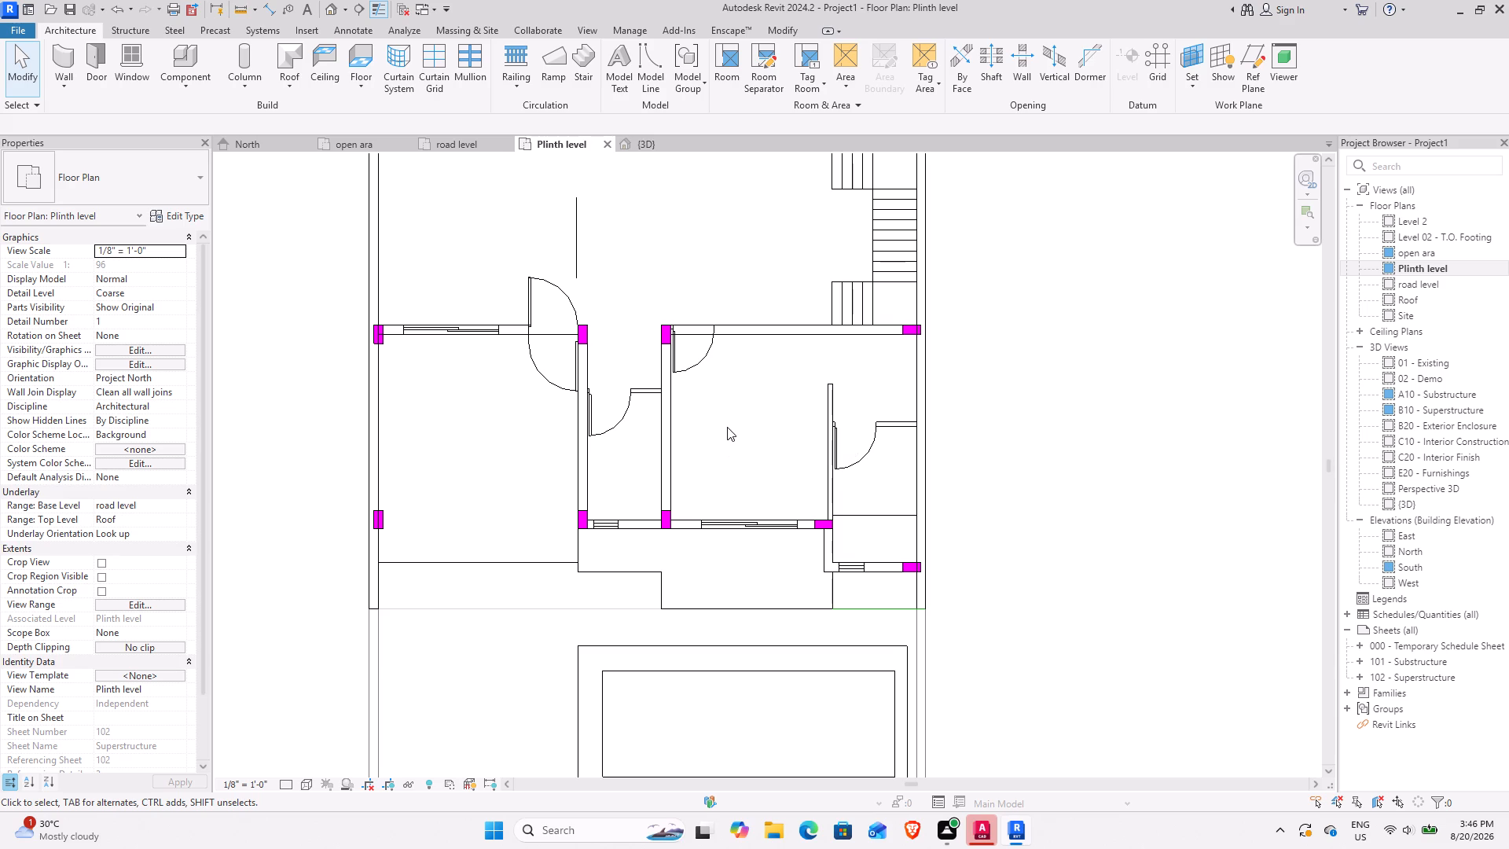
{"action": "middle_click_drag", "start_coordinate": [727, 263], "coordinate": [593, 553]}
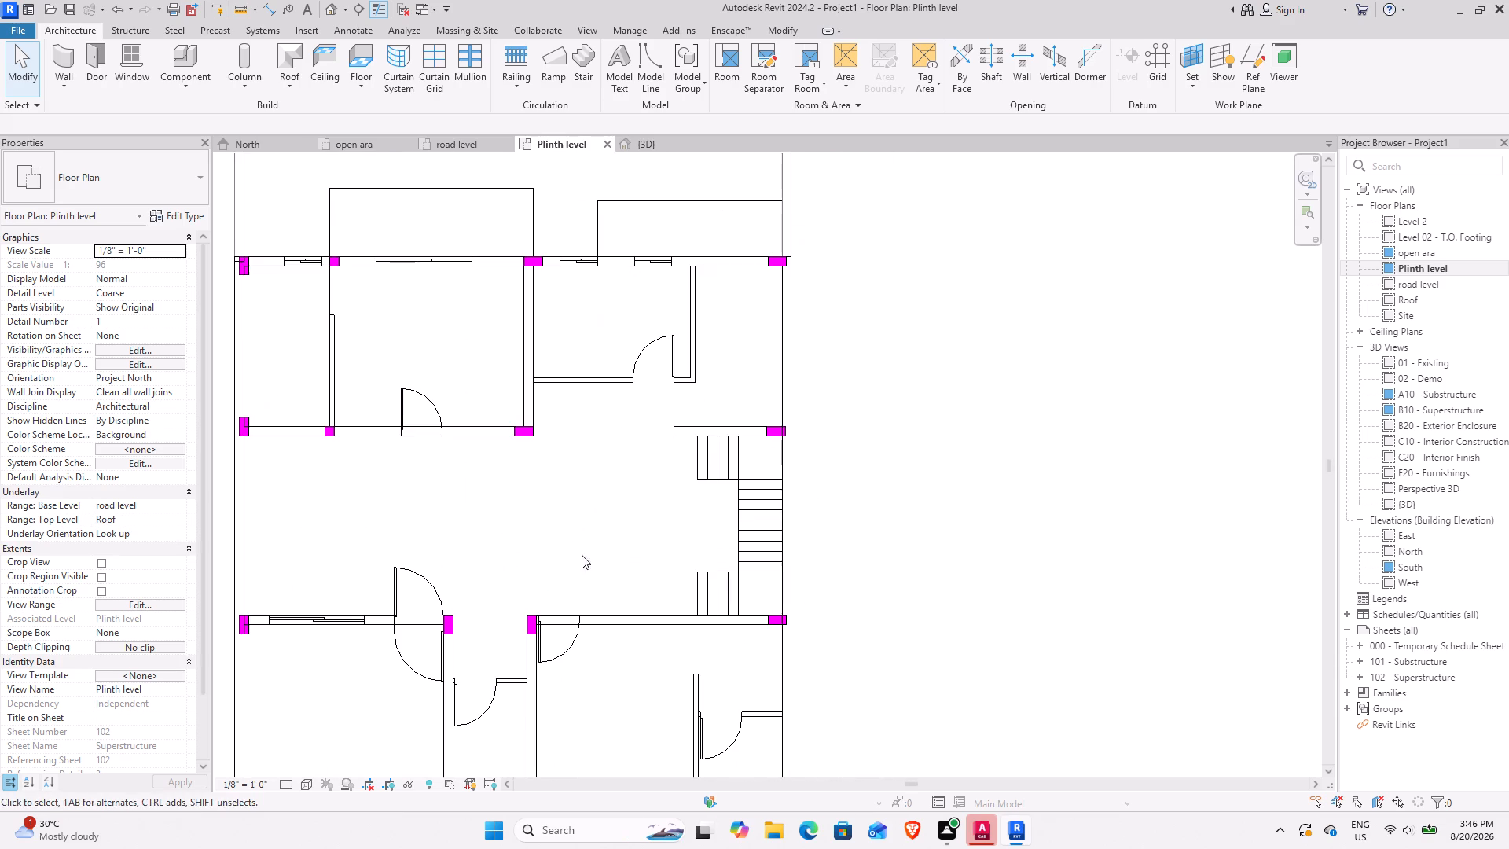
{"action": "middle_click_drag", "start_coordinate": [507, 602], "coordinate": [676, 362]}
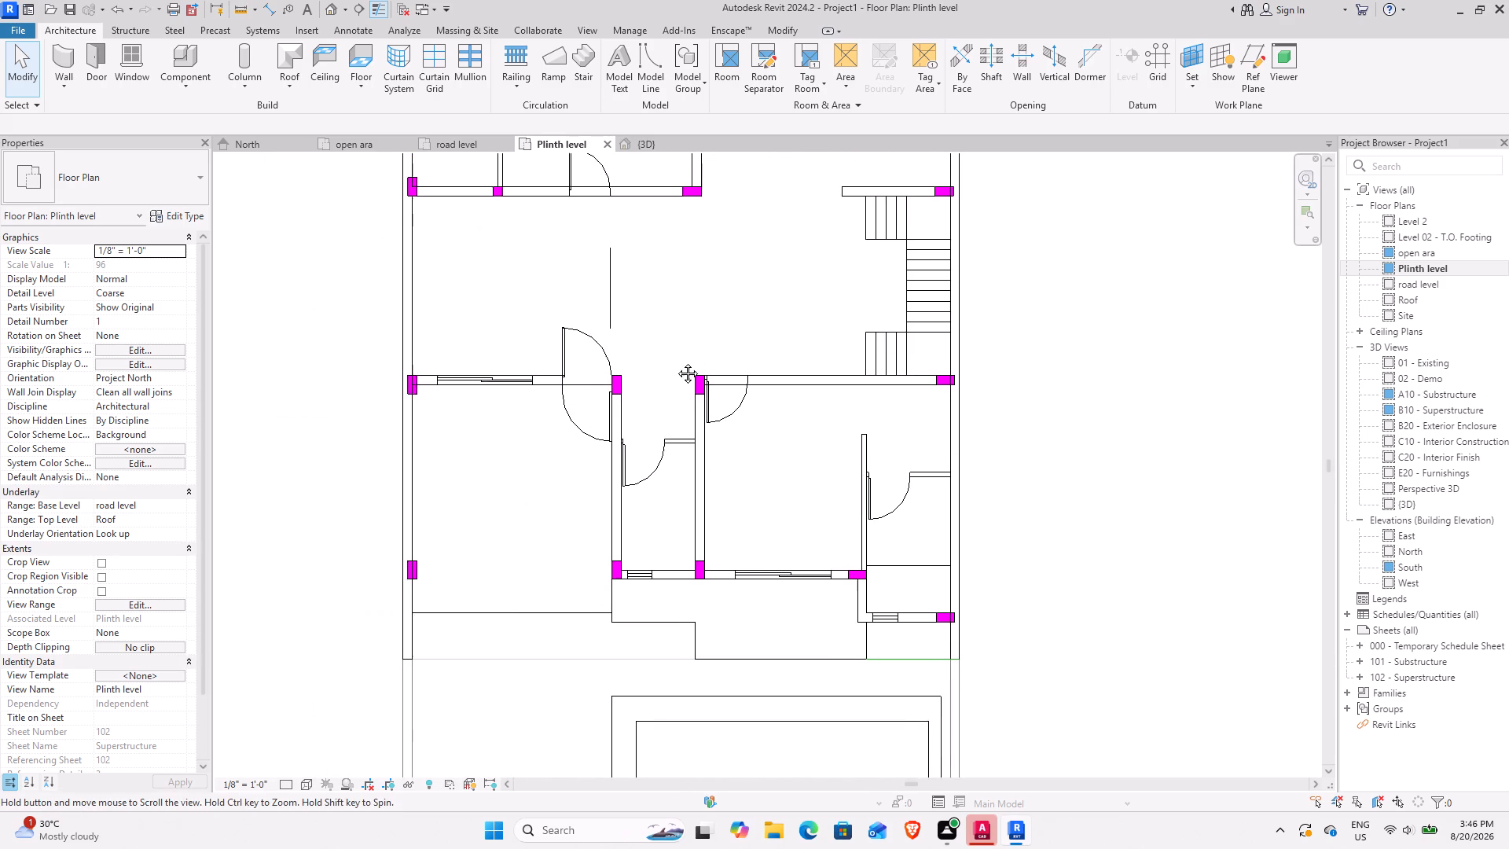
{"action": "middle_click_drag", "start_coordinate": [676, 362], "coordinate": [677, 361]}
{"action": "scroll", "coordinate": [613, 467], "scroll_direction": "up", "scroll_amount": 3}
{"action": "middle_click_drag", "start_coordinate": [501, 327], "coordinate": [561, 454]}
{"action": "left_click", "coordinate": [685, 538]}
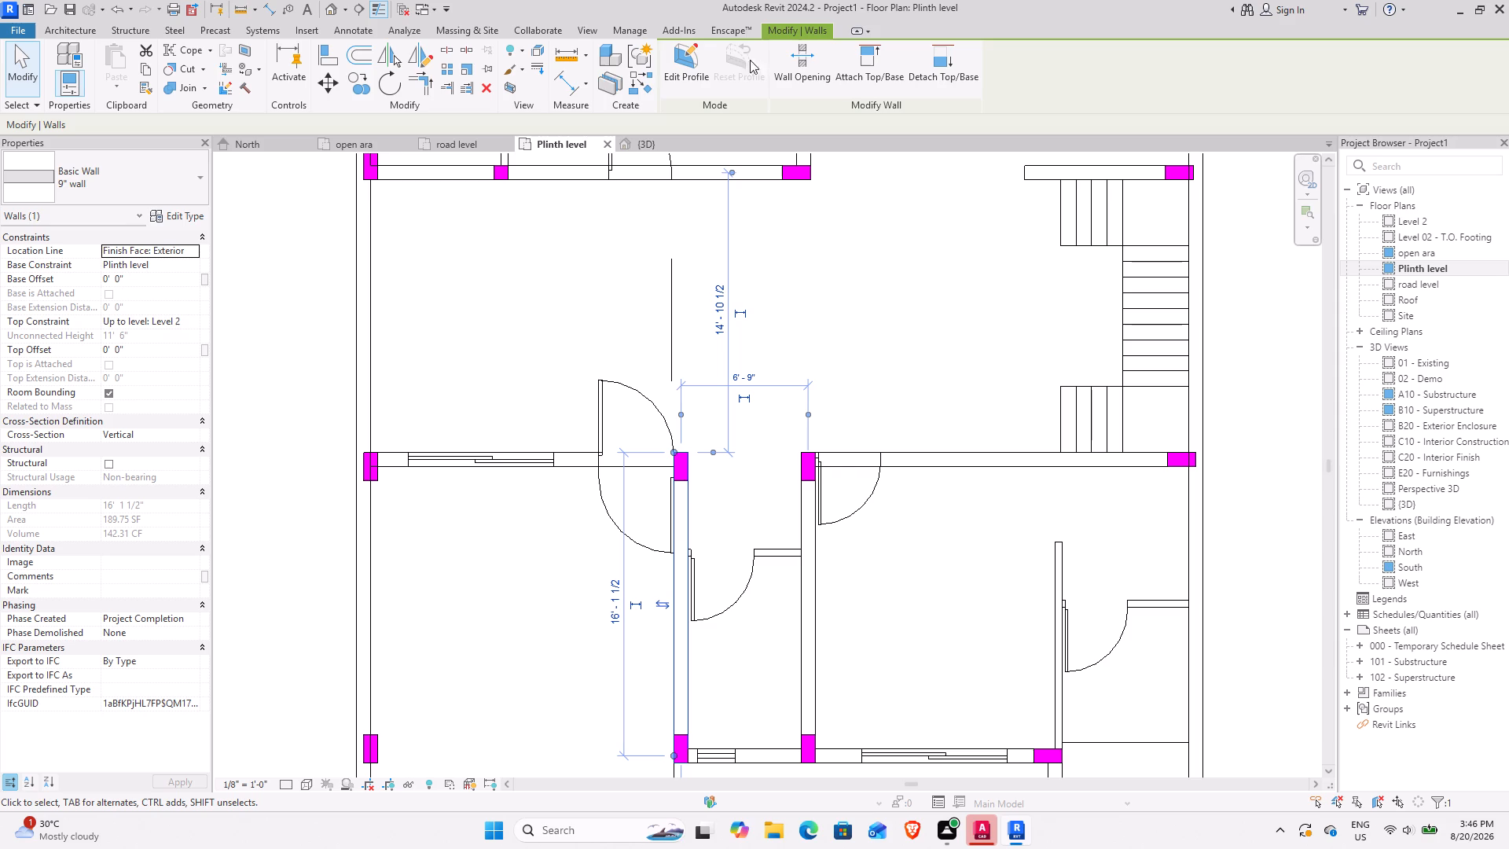
{"action": "left_click", "coordinate": [633, 84]}
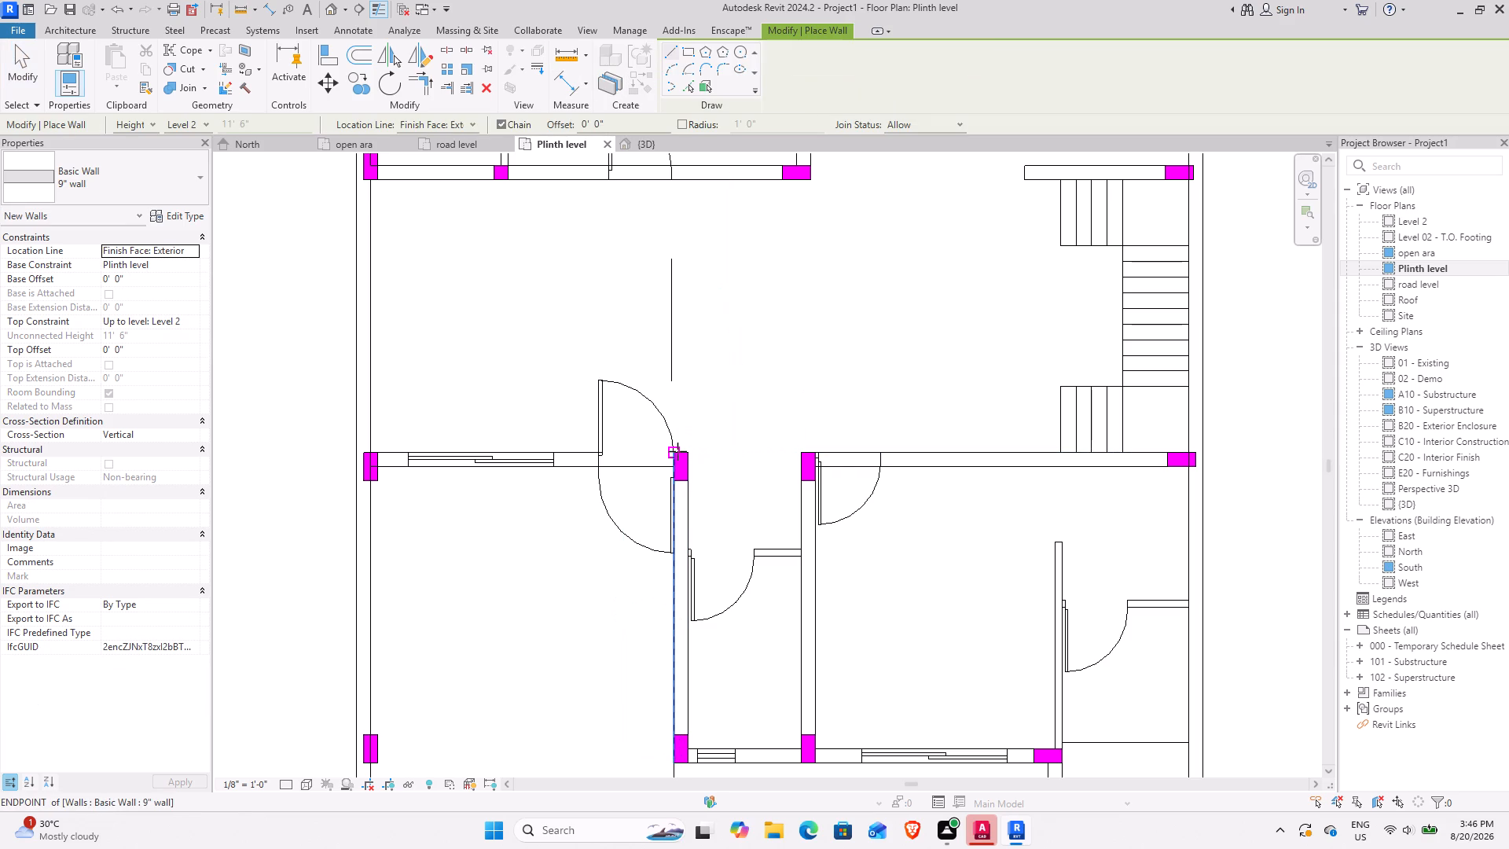
{"action": "left_click", "coordinate": [677, 451]}
{"action": "key", "text": "space"}
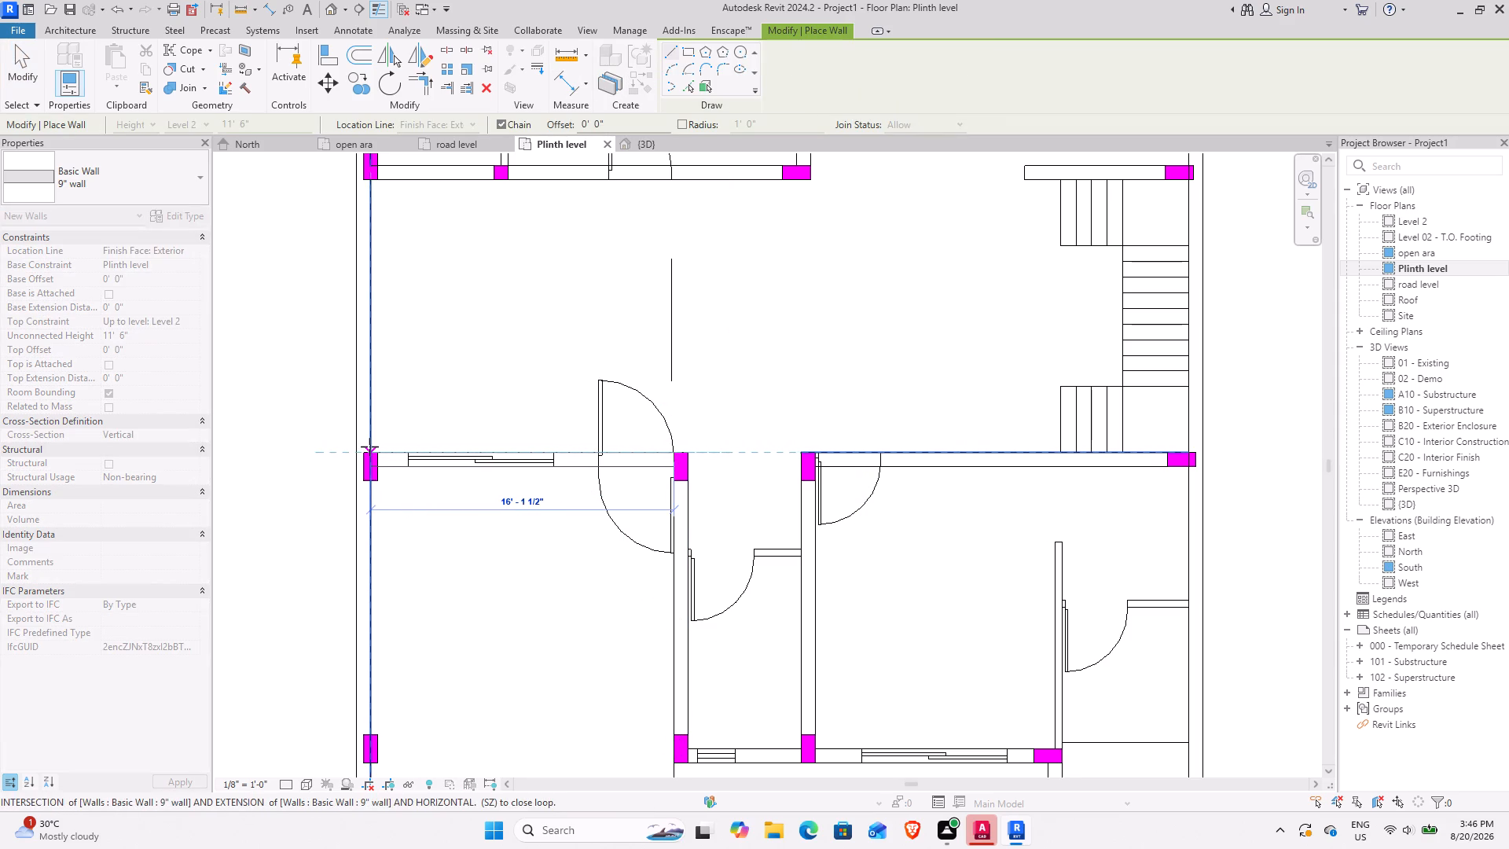
{"action": "left_click", "coordinate": [369, 447]}
{"action": "key", "text": "Escape"}
Examine the Plinth level plan from the rear rooms to the front boundary, checking the drawn walls against the CAD partitions.
{"action": "middle_click_drag", "start_coordinate": [457, 316], "coordinate": [456, 594]}
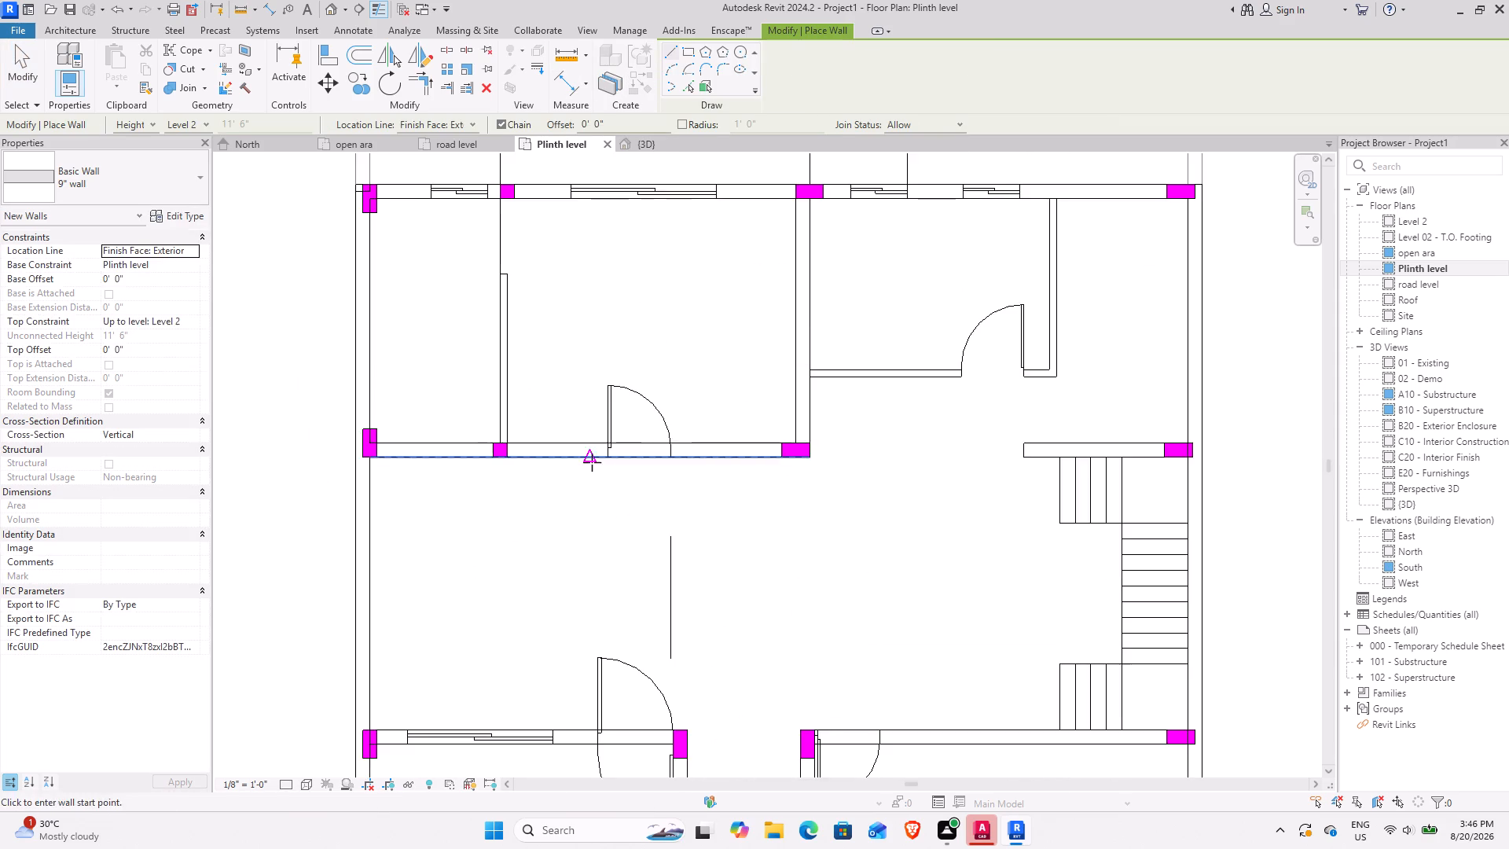
{"action": "middle_click_drag", "start_coordinate": [586, 461], "coordinate": [431, 564]}
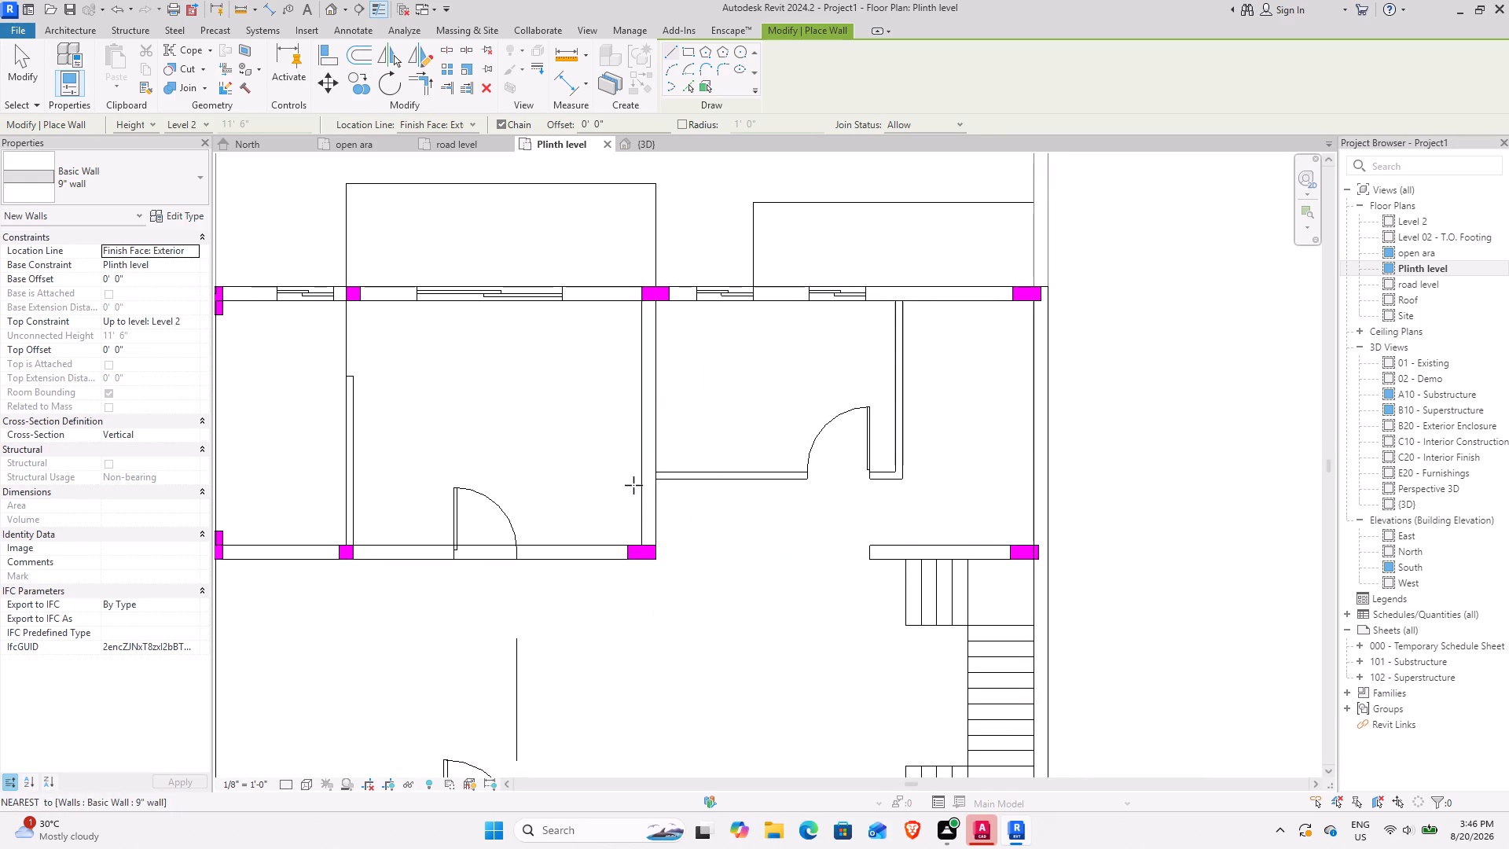
{"action": "key", "text": "Escape"}
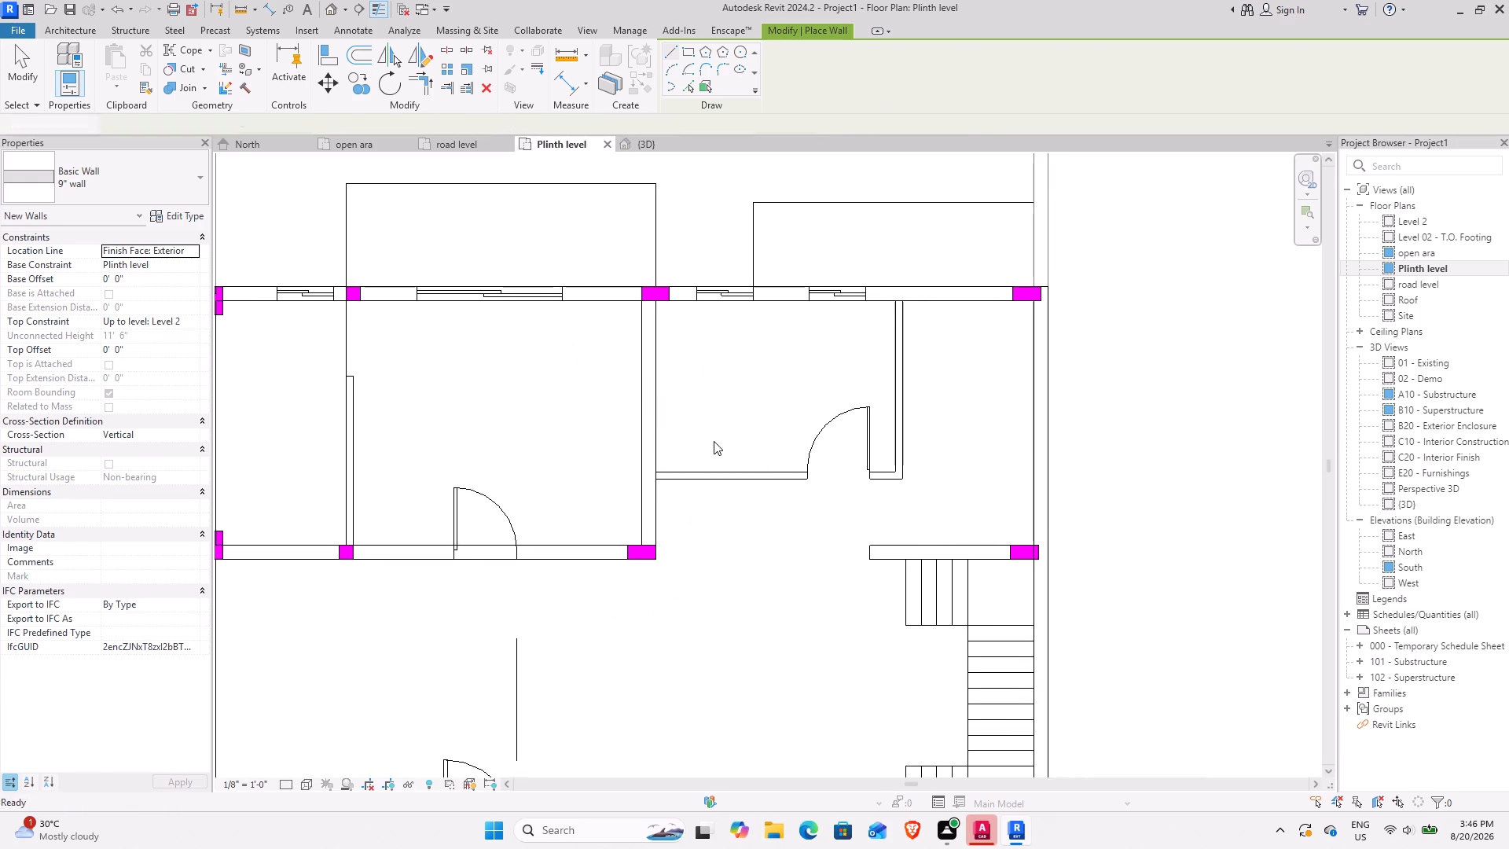
{"action": "left_click", "coordinate": [531, 304]}
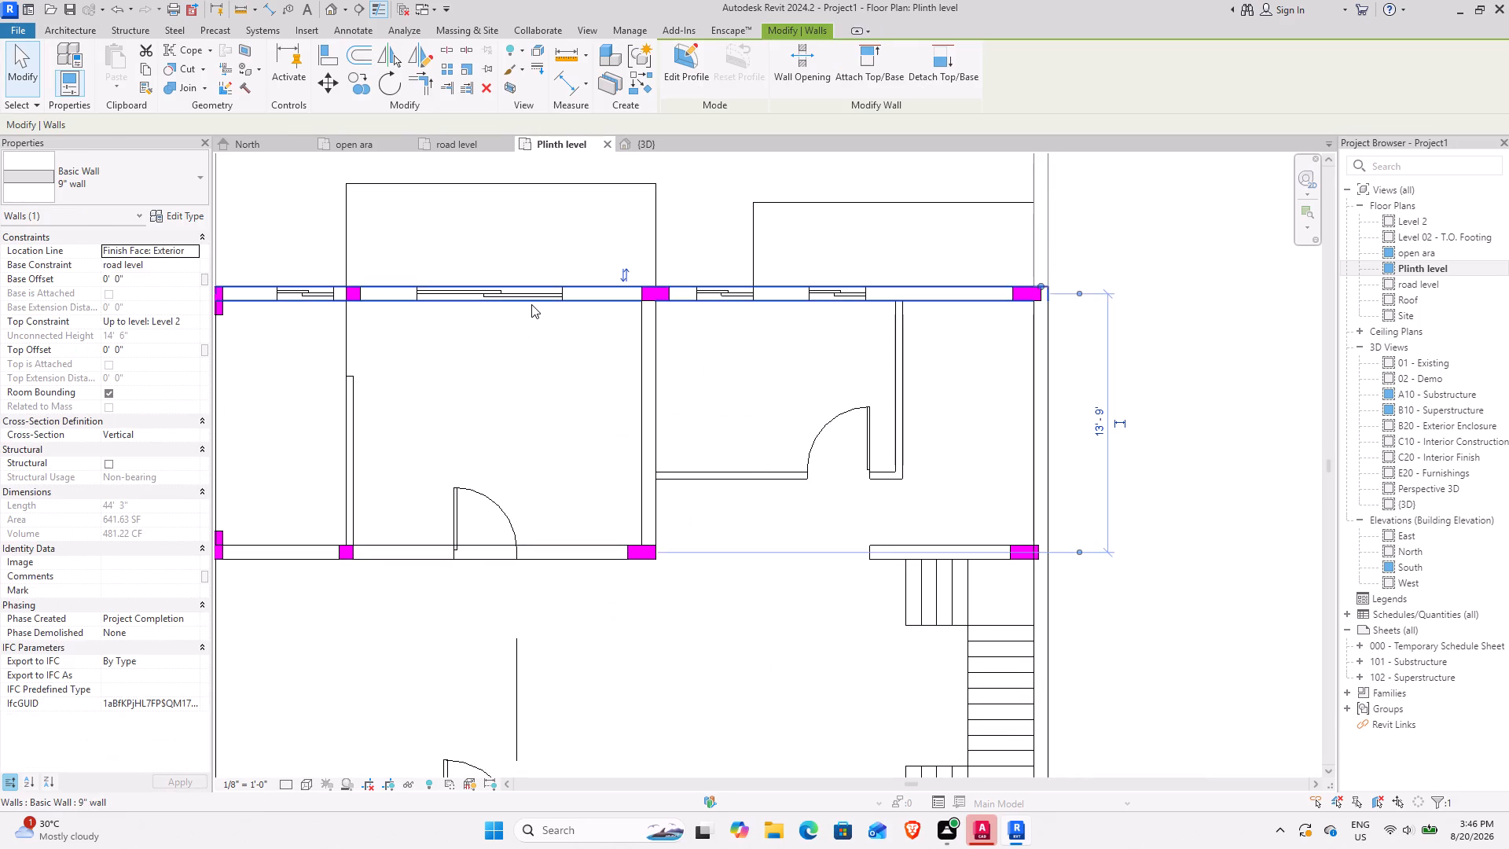
{"action": "middle_click_drag", "start_coordinate": [583, 333], "coordinate": [818, 344]}
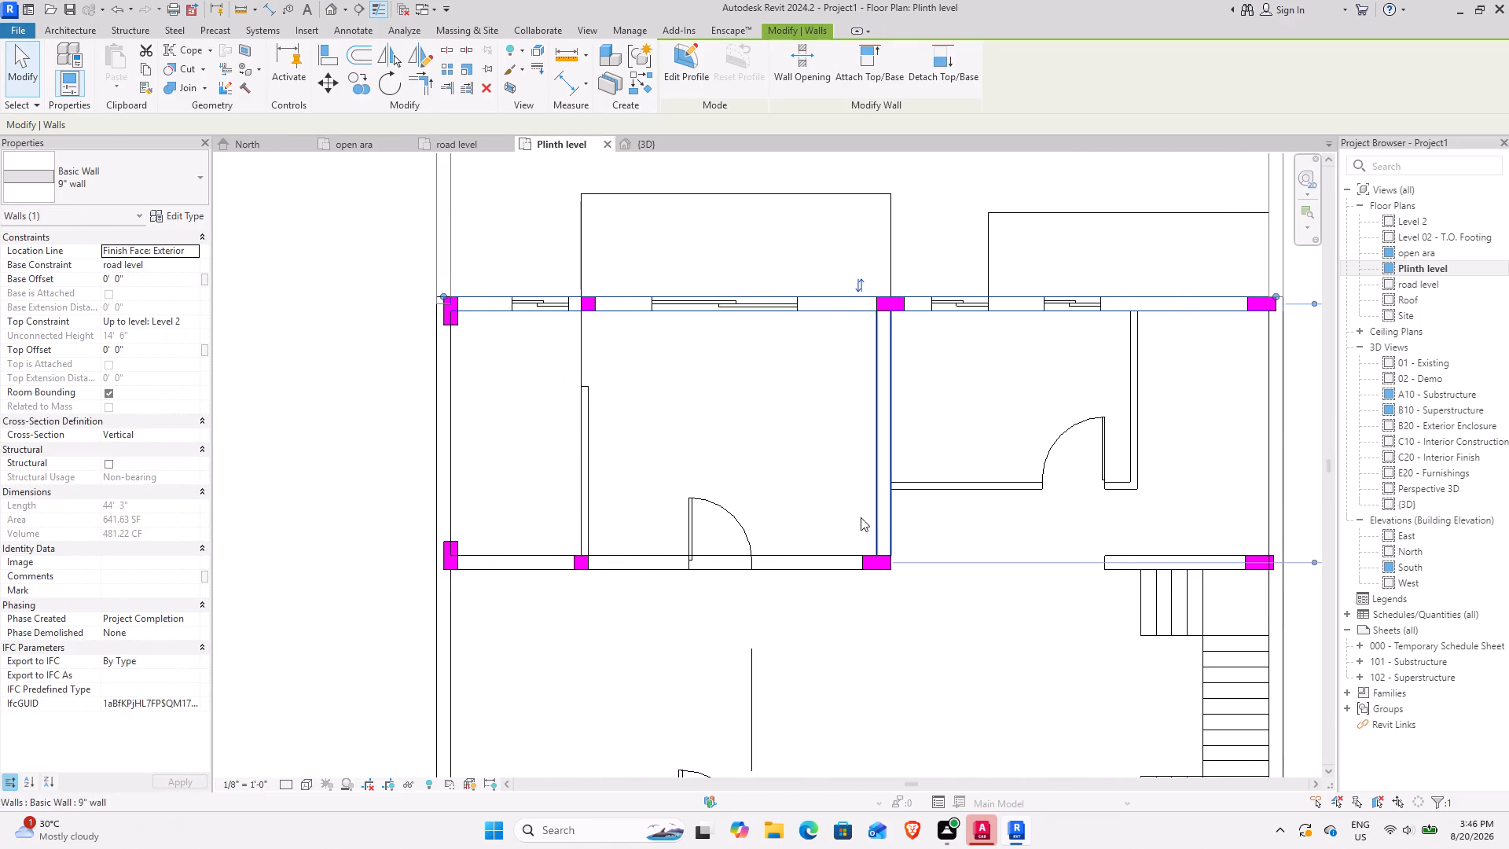
{"action": "middle_click_drag", "start_coordinate": [859, 426], "coordinate": [479, 351]}
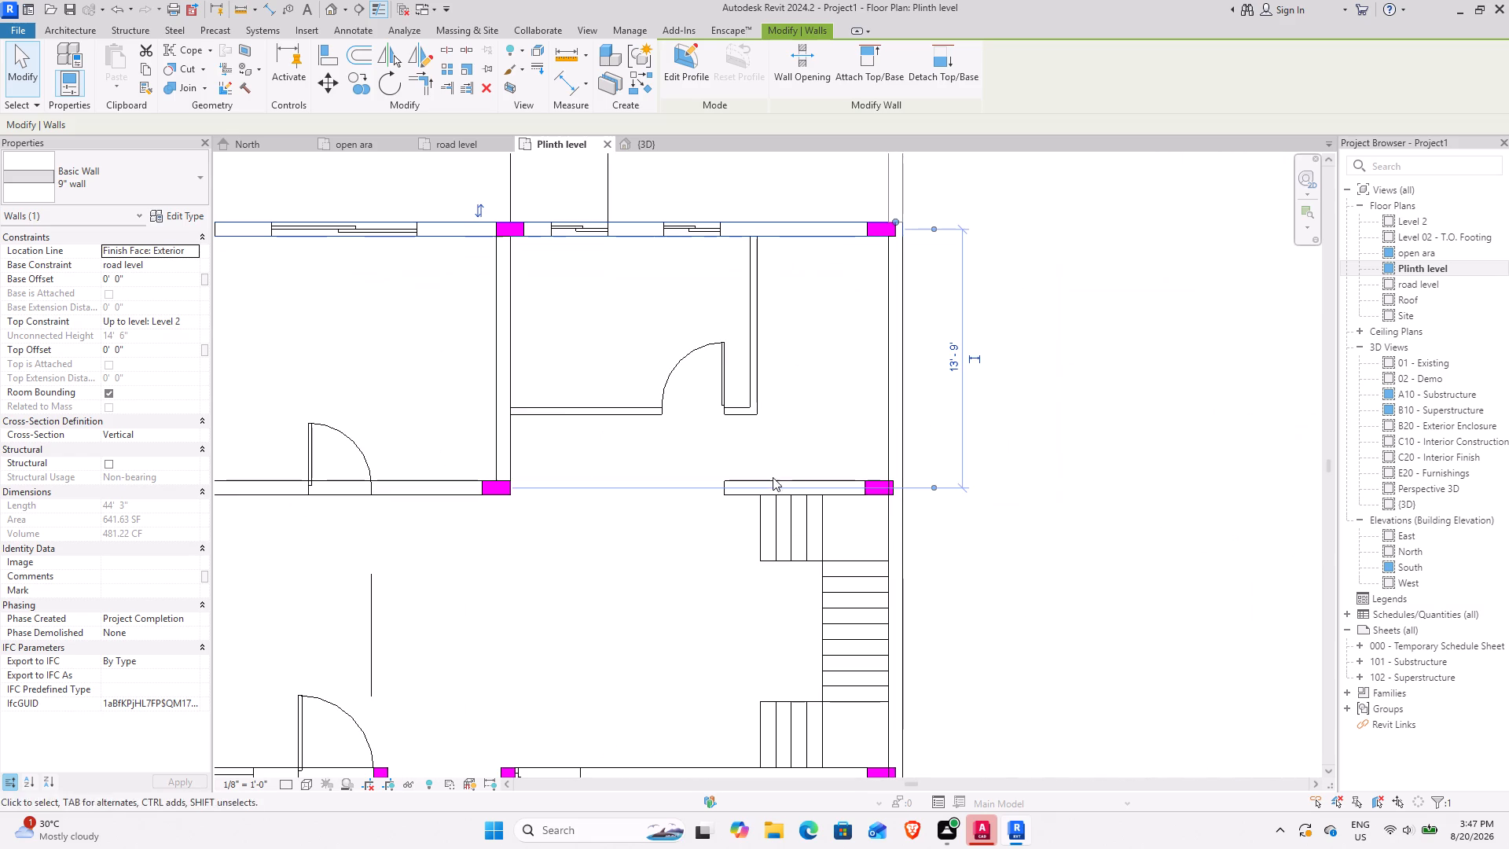
{"action": "middle_click_drag", "start_coordinate": [813, 625], "coordinate": [800, 410]}
{"action": "middle_click_drag", "start_coordinate": [645, 686], "coordinate": [690, 521]}
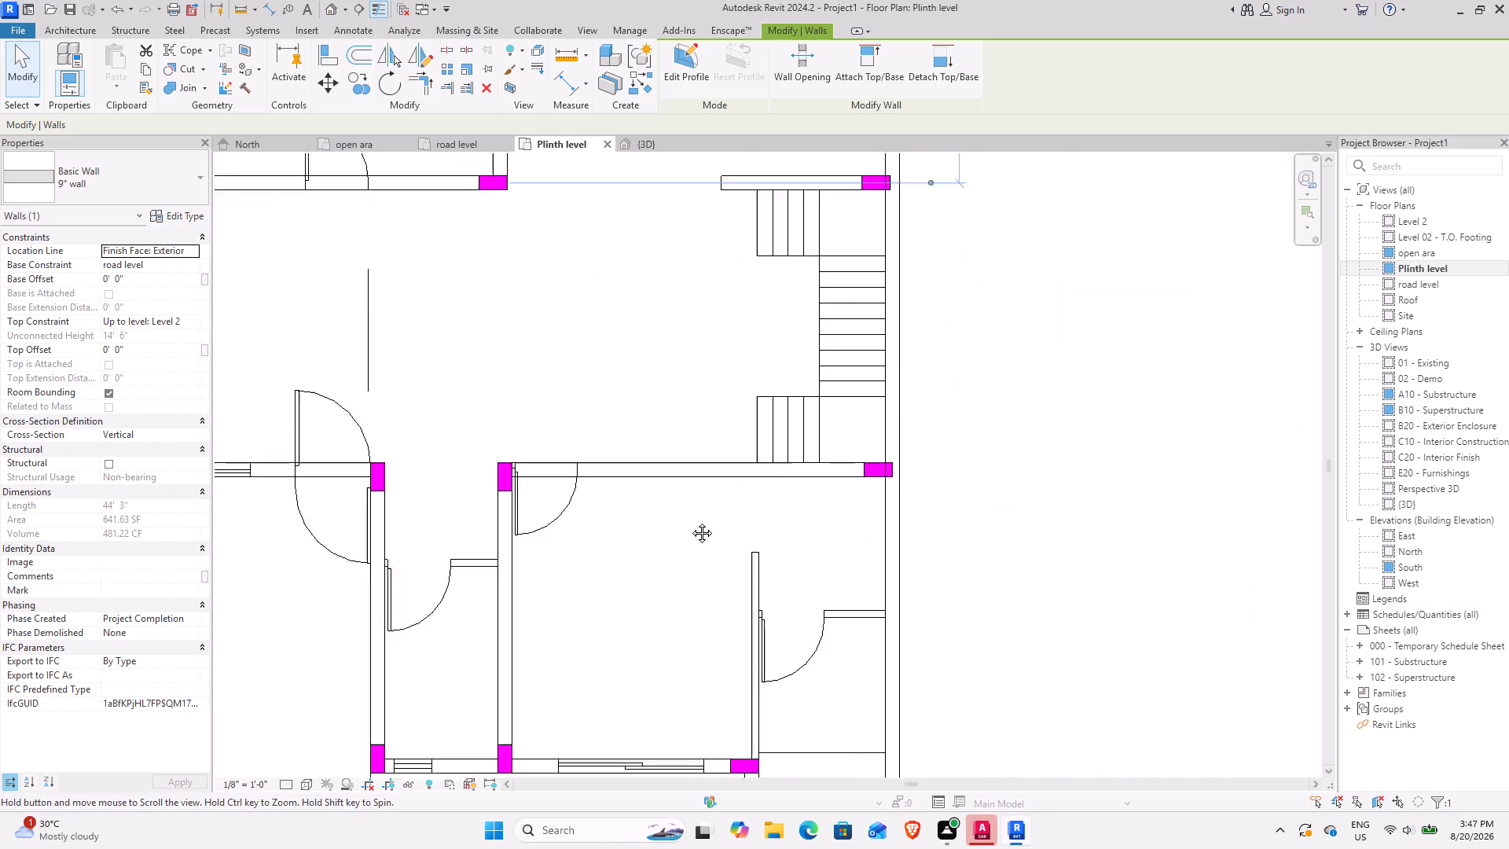
{"action": "middle_click_drag", "start_coordinate": [690, 521], "coordinate": [828, 260]}
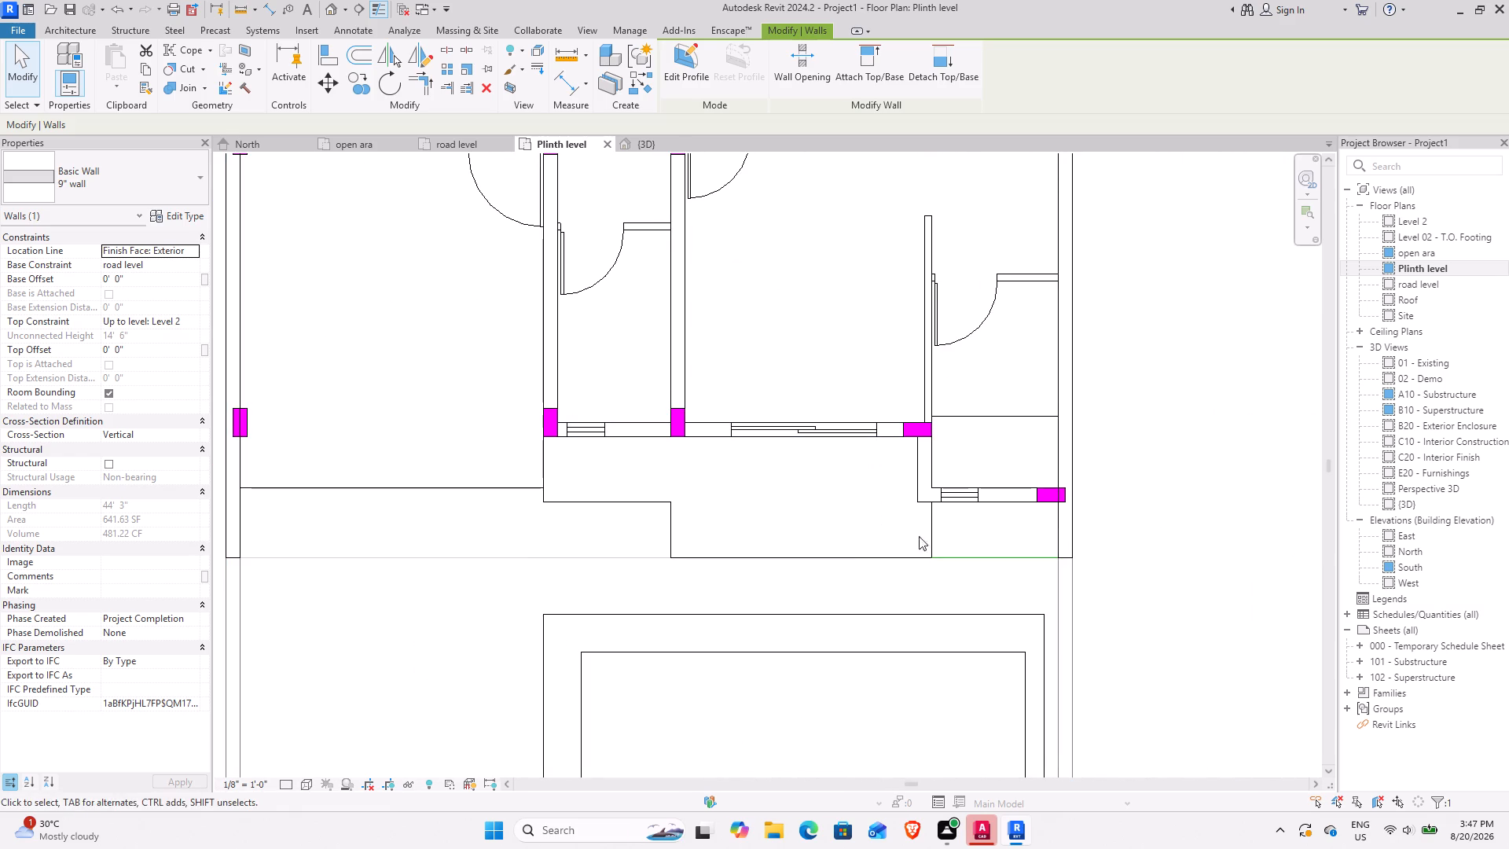
{"action": "scroll", "coordinate": [842, 333], "scroll_direction": "down", "scroll_amount": 2}
{"action": "key", "text": "Escape"}
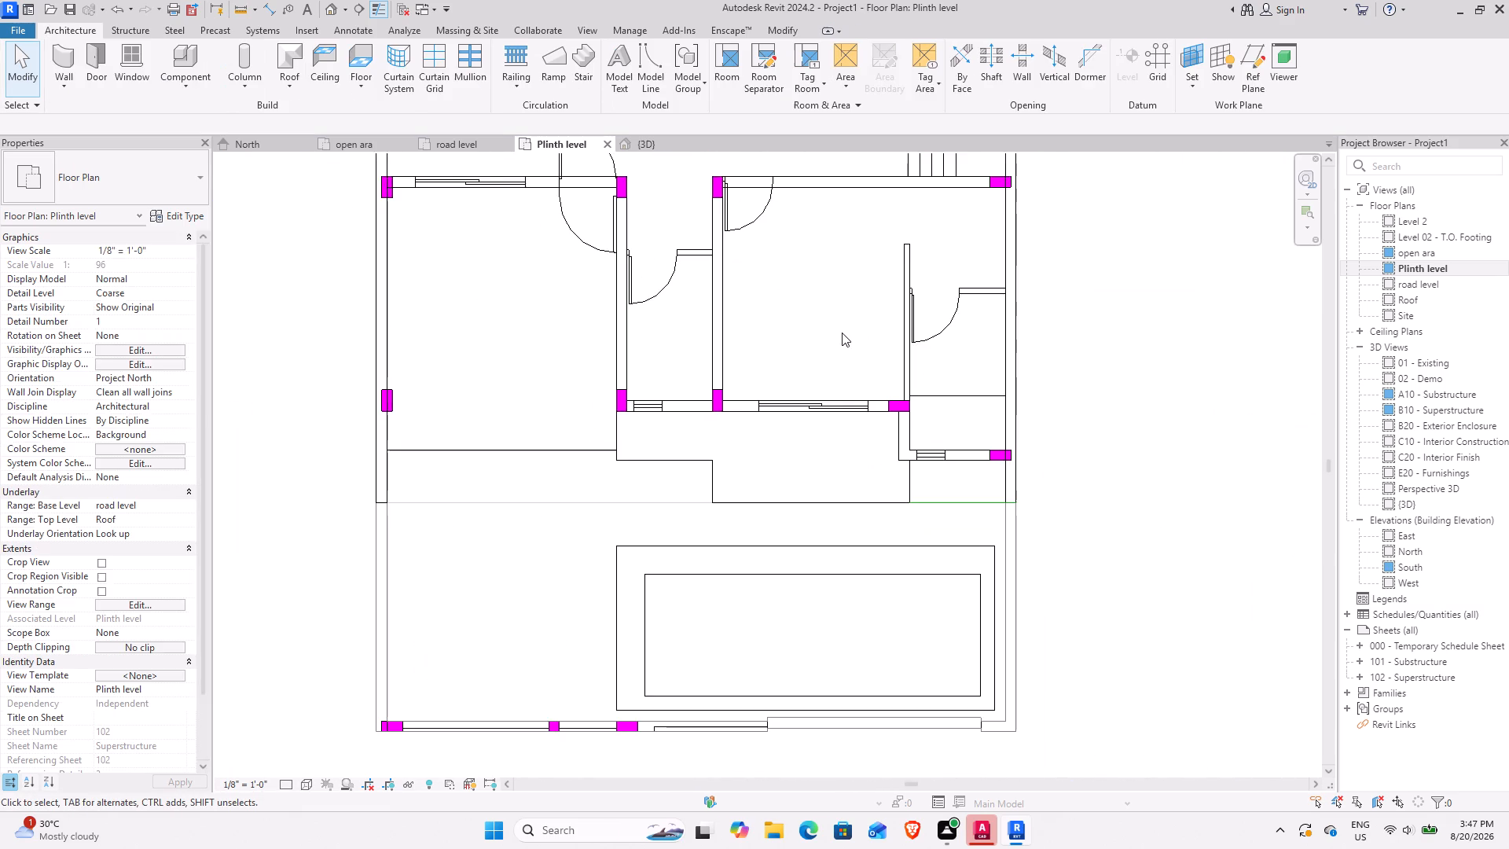
{"action": "middle_click_drag", "start_coordinate": [842, 333], "coordinate": [646, 614]}
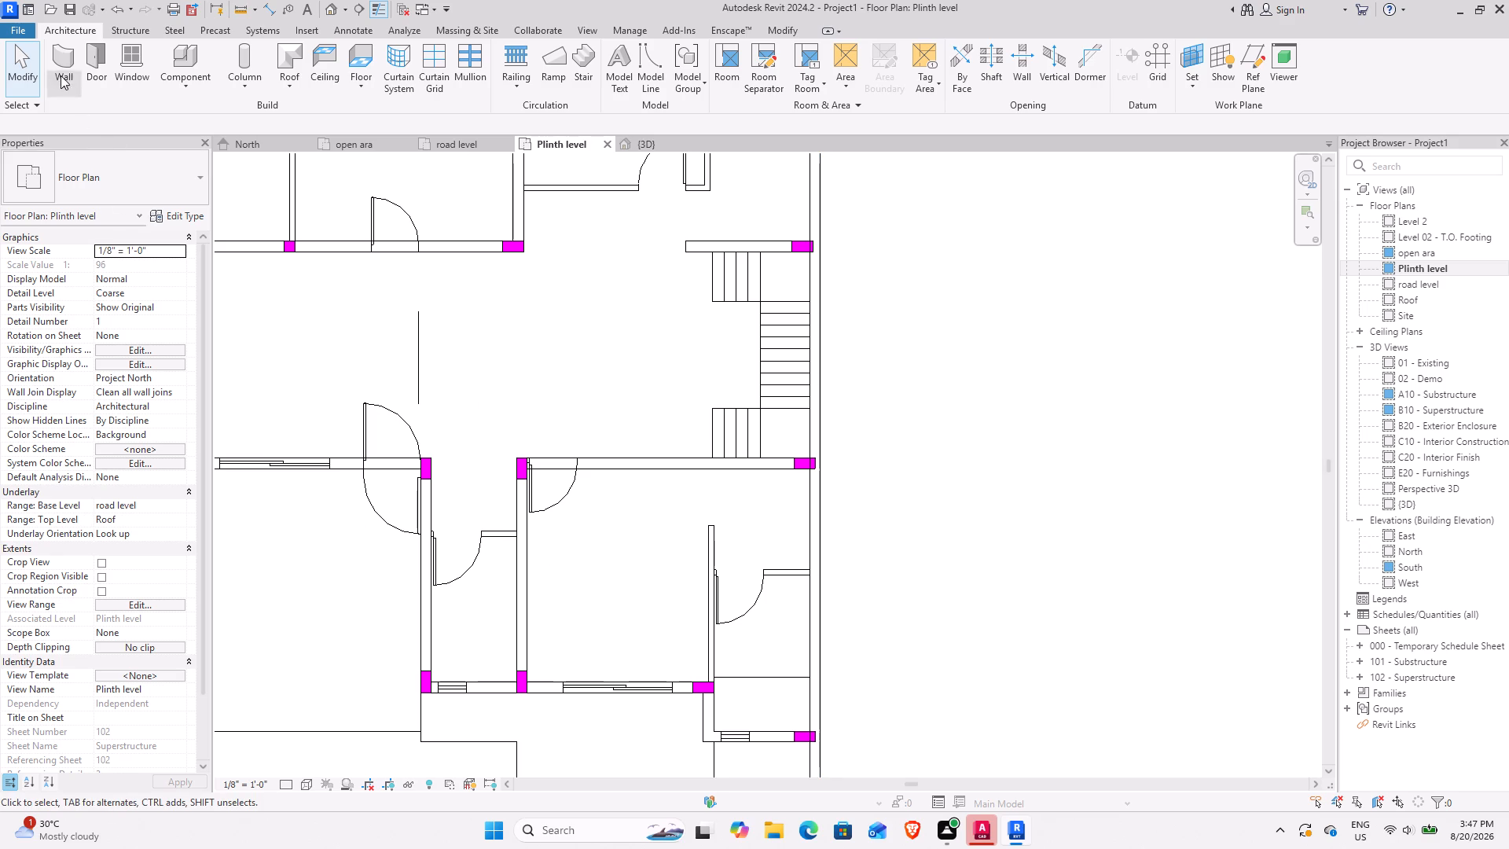
Duplicate the 9" wall type as 4.5" and set its structure layer thickness to 4.5".
{"action": "left_click", "coordinate": [64, 47]}
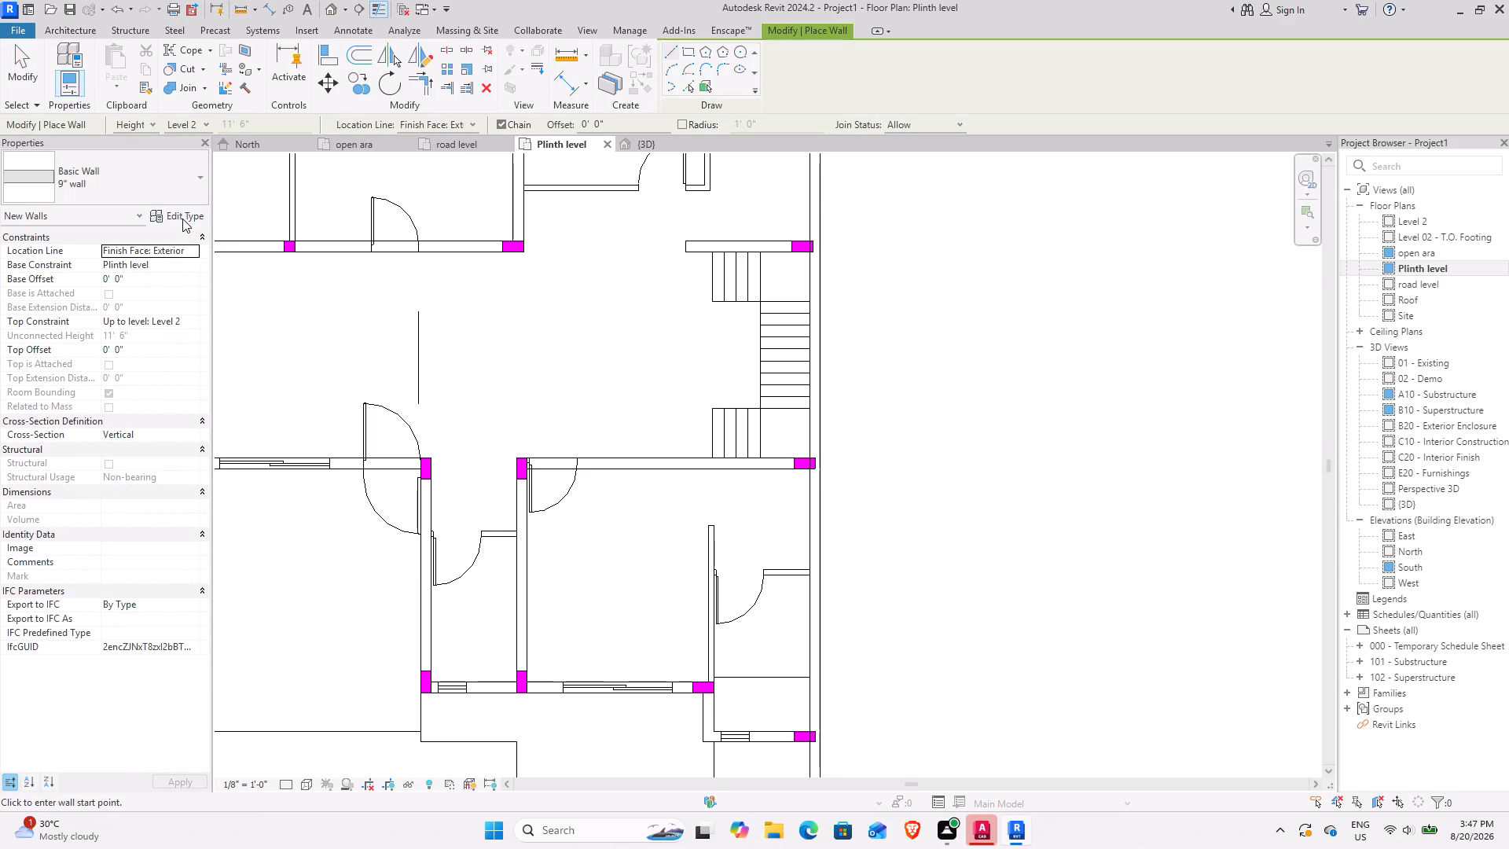
{"action": "left_click", "coordinate": [182, 218]}
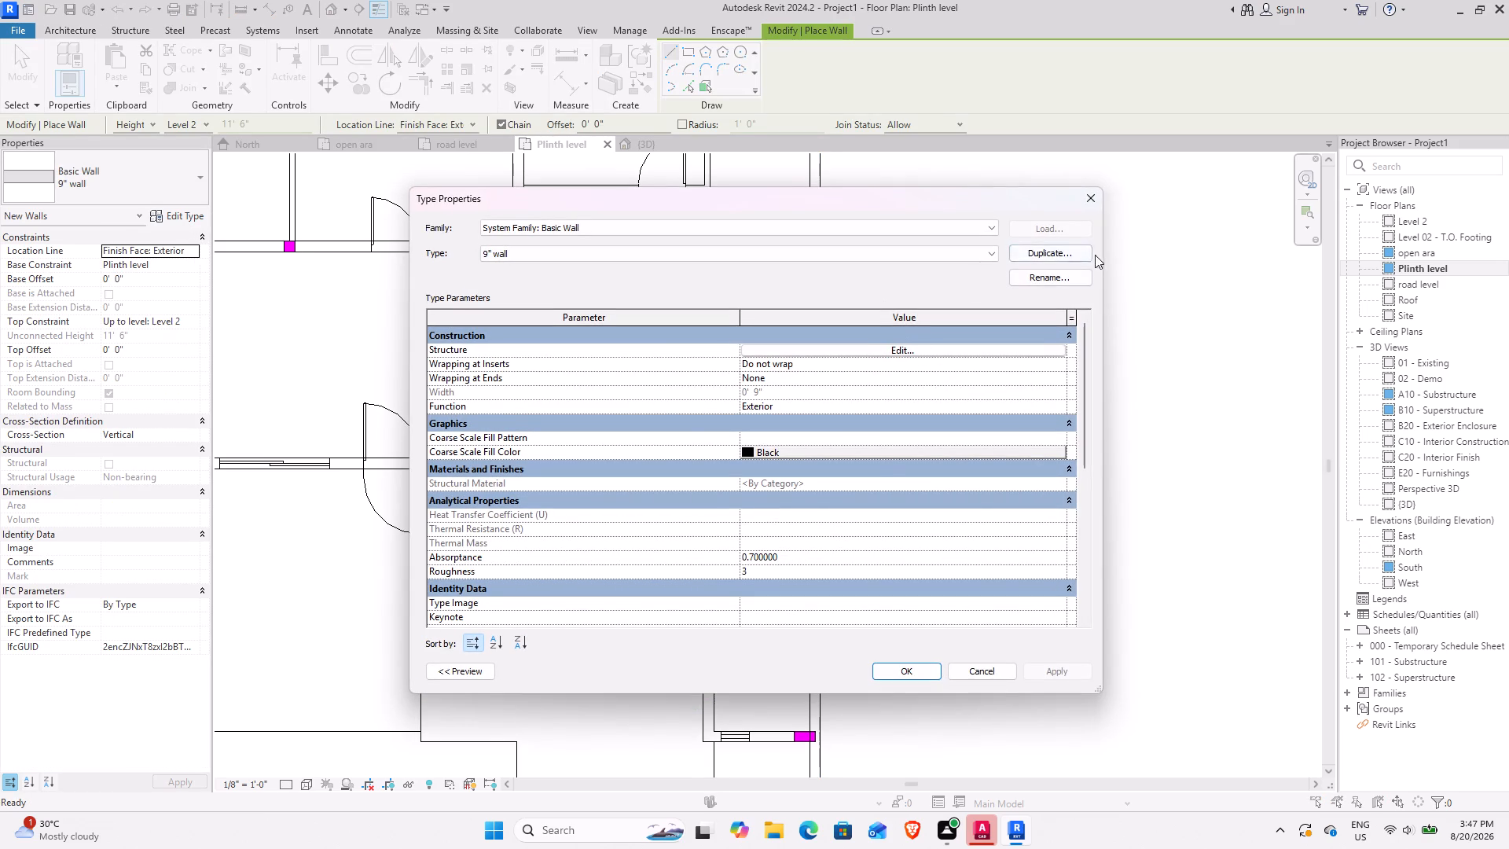
{"action": "left_click", "coordinate": [1056, 248]}
{"action": "type", "text": "4.5\""}
{"action": "key", "text": "Return"}
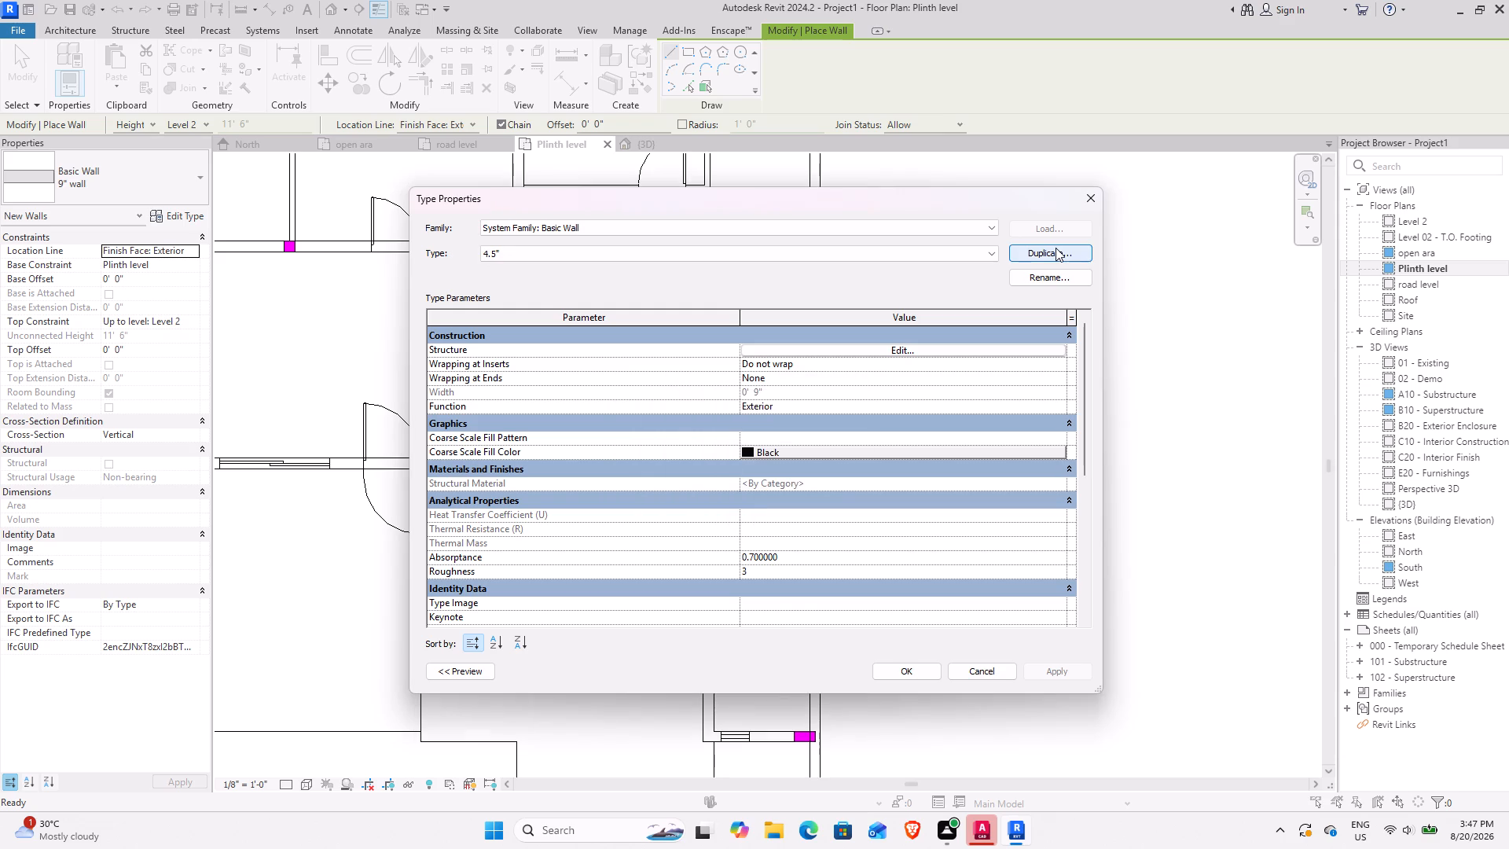
{"action": "left_click", "coordinate": [884, 354]}
{"action": "left_click", "coordinate": [780, 344]}
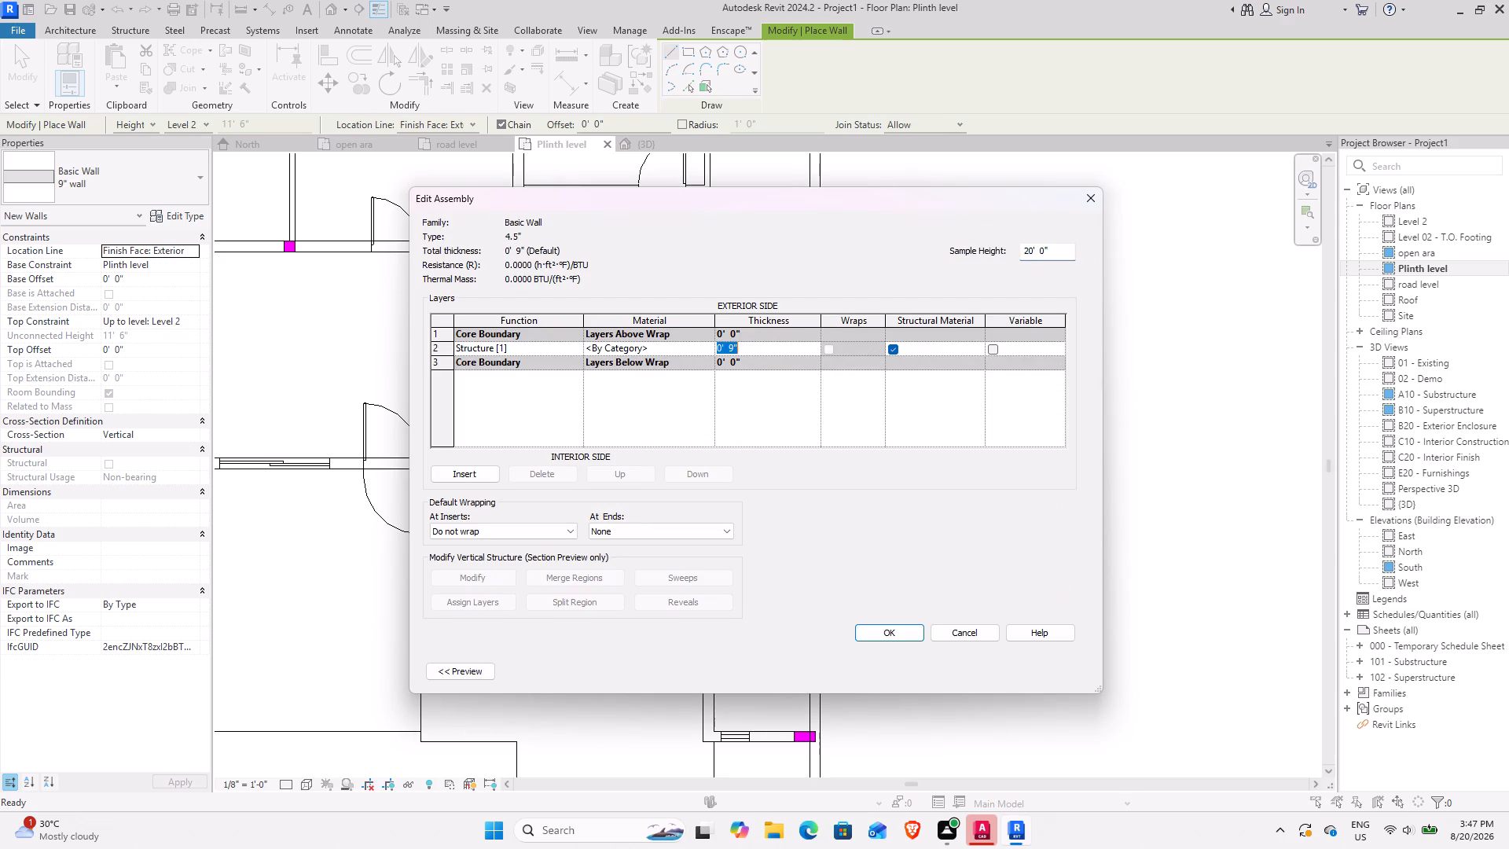
{"action": "type", "text": "4.5\""}
{"action": "key", "text": "Return"}
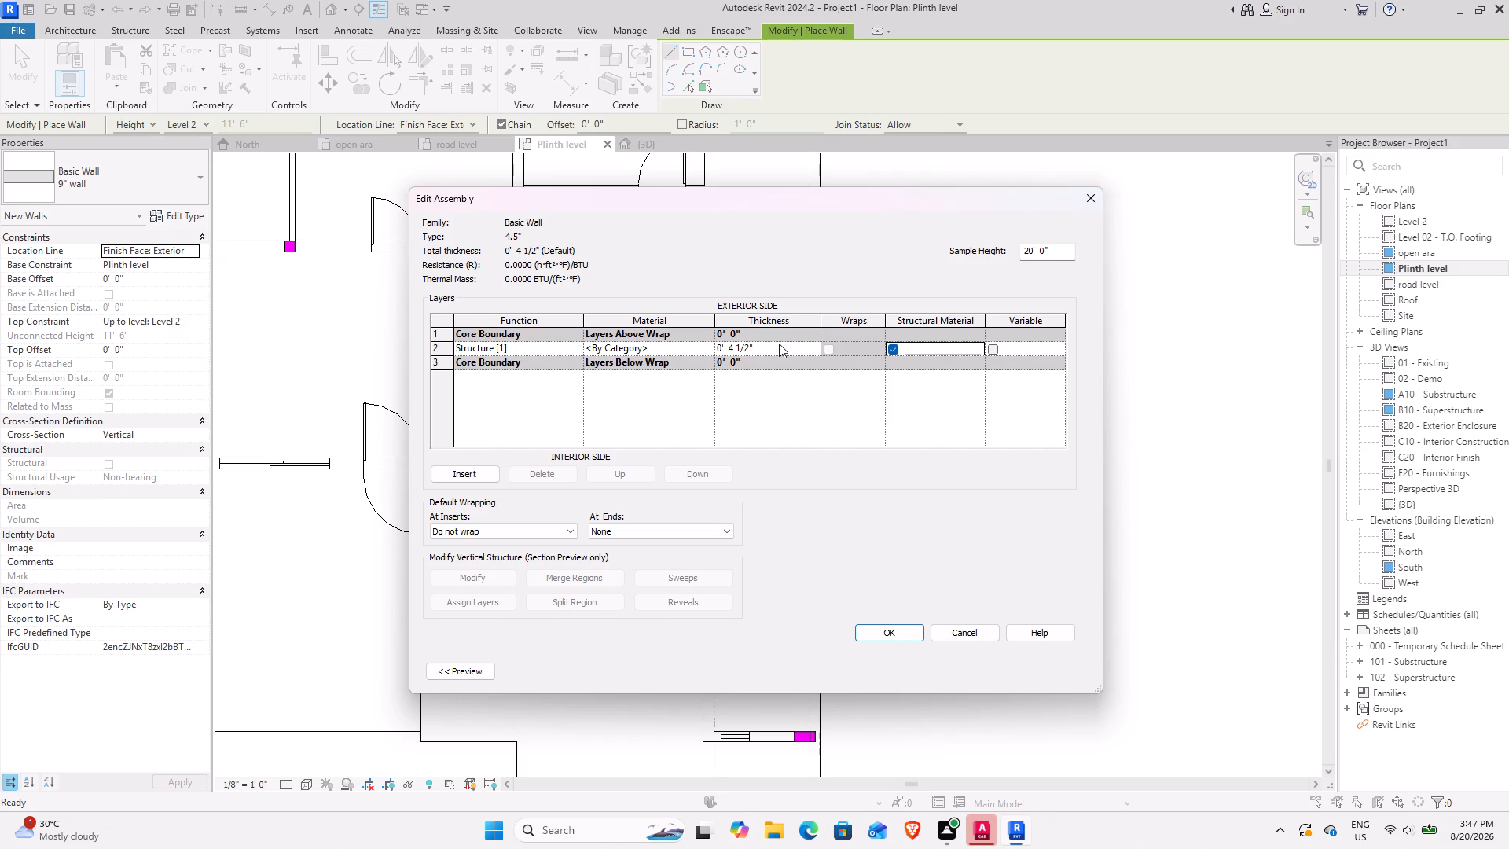
{"action": "left_click", "coordinate": [880, 640]}
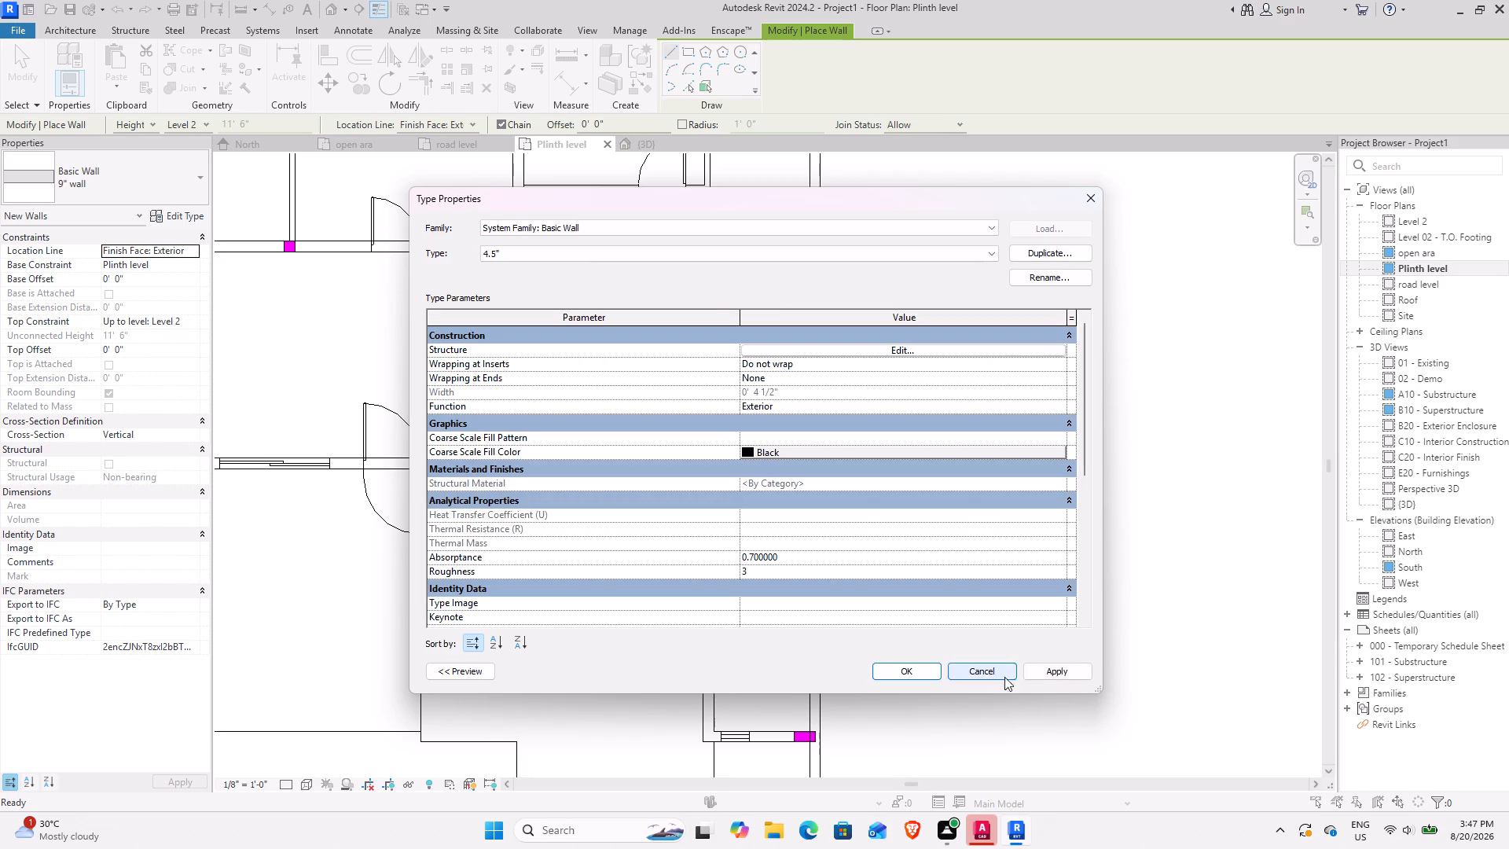
{"action": "left_click", "coordinate": [1057, 667]}
{"action": "left_click", "coordinate": [919, 679]}
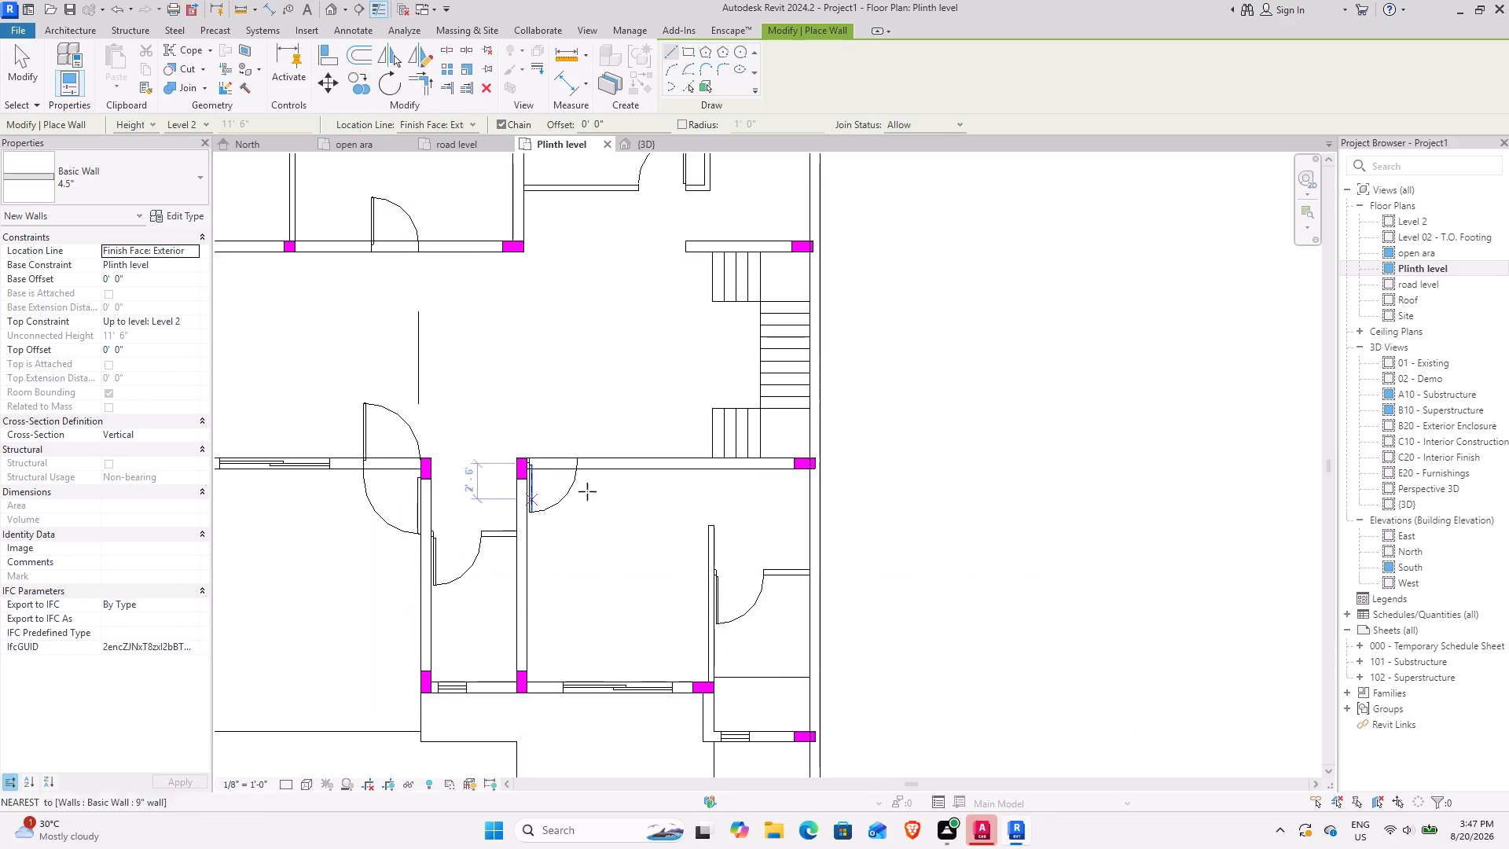
Draw a 4.5" partition from the front bedroom's east front column rearward to the end of the CAD partition, flipped onto the CAD lines.
{"action": "scroll", "coordinate": [709, 621], "scroll_direction": "up", "scroll_amount": 3}
{"action": "middle_click_drag", "start_coordinate": [707, 652], "coordinate": [675, 513]}
{"action": "scroll", "coordinate": [687, 578], "scroll_direction": "up", "scroll_amount": 2}
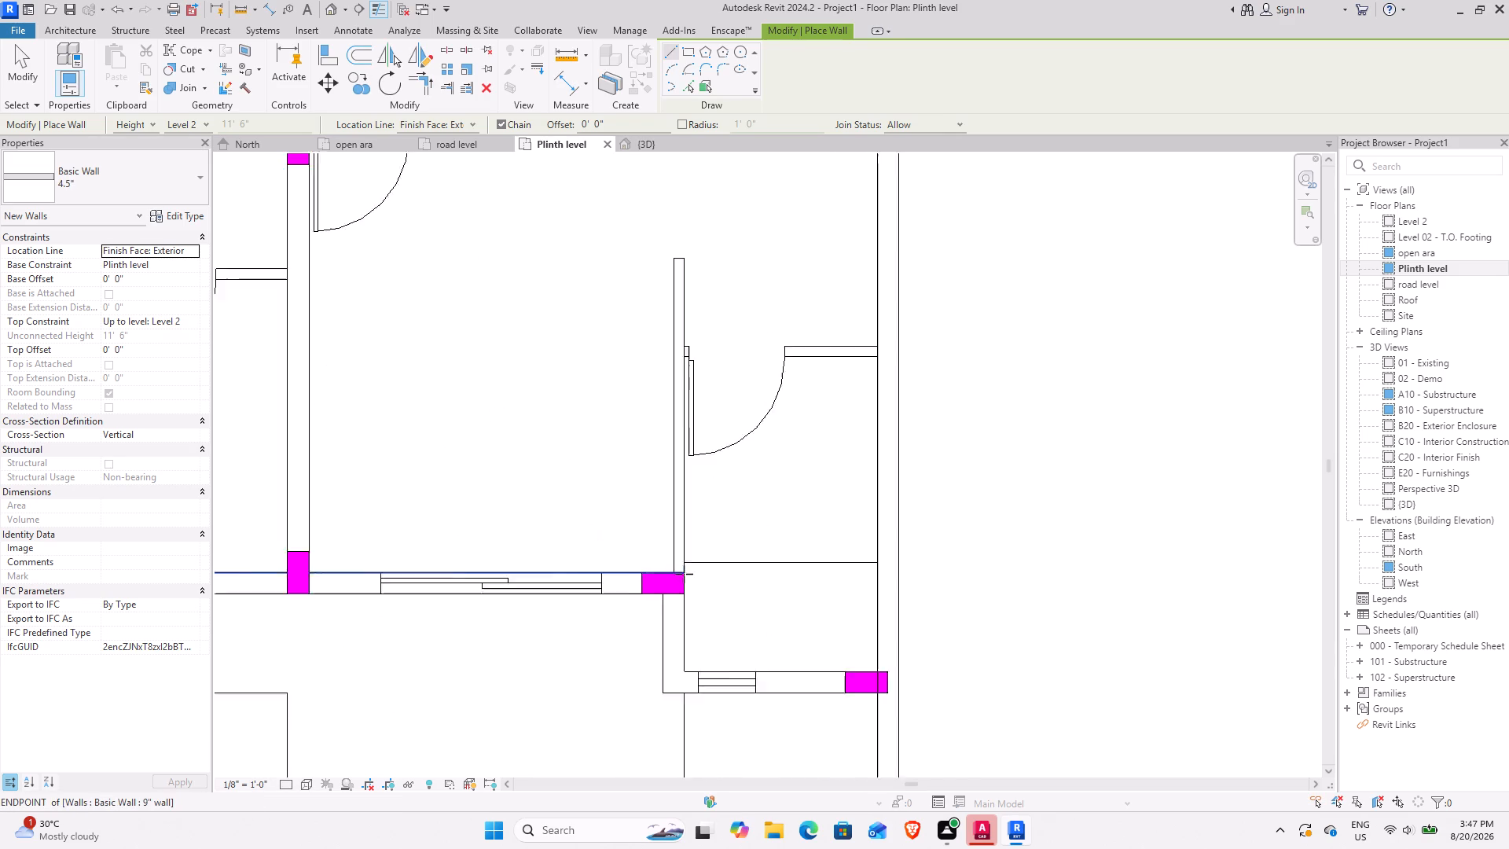
{"action": "scroll", "coordinate": [684, 574], "scroll_direction": "up", "scroll_amount": 2}
{"action": "left_click", "coordinate": [682, 572]}
{"action": "key", "text": "space"}
{"action": "middle_click_drag", "start_coordinate": [703, 336], "coordinate": [701, 572]}
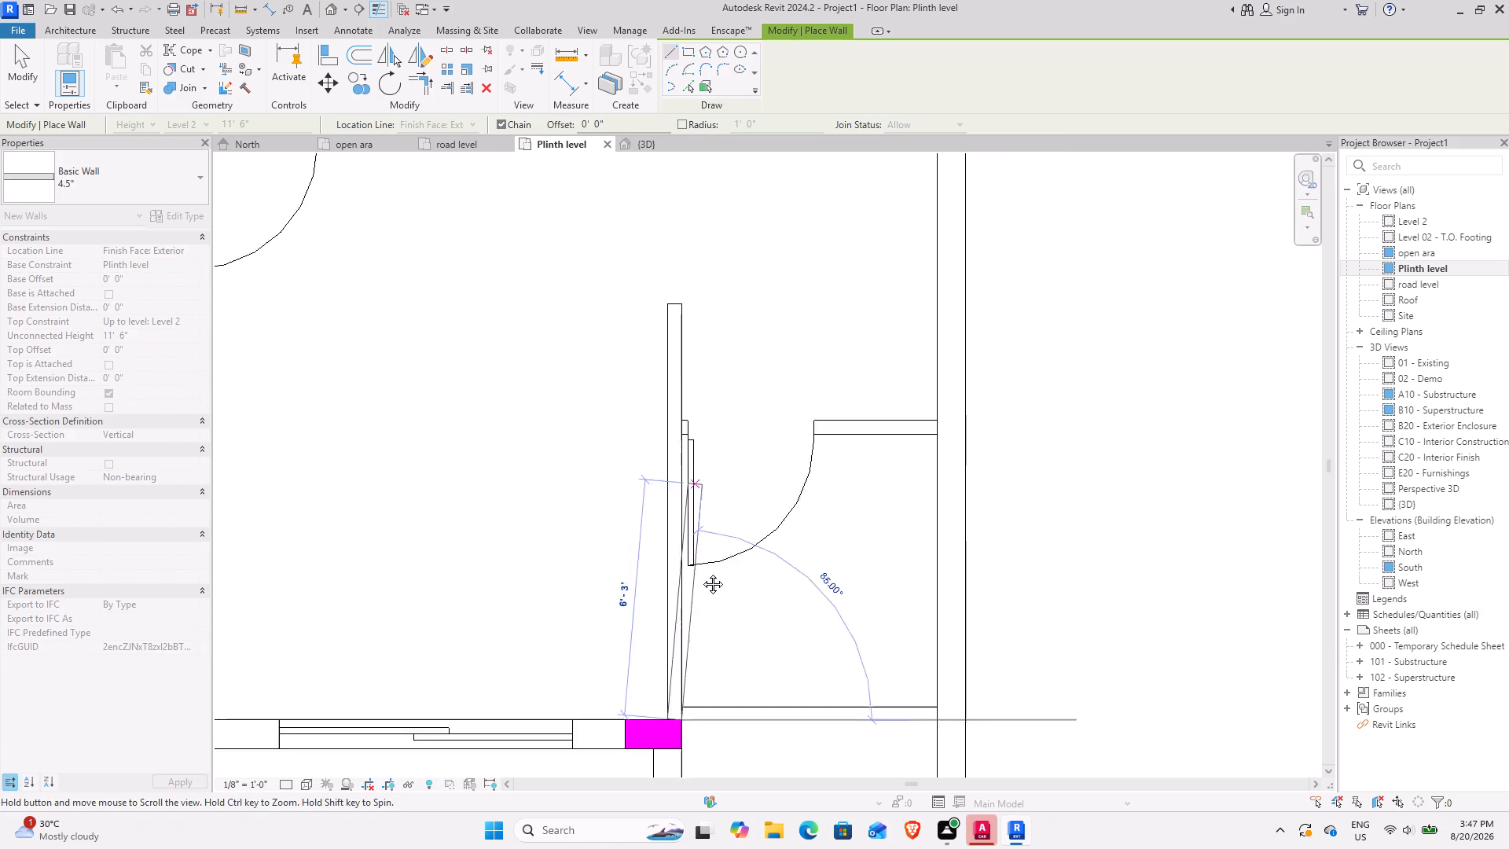
{"action": "middle_click_drag", "start_coordinate": [701, 572], "coordinate": [703, 622]}
{"action": "left_click", "coordinate": [689, 439]}
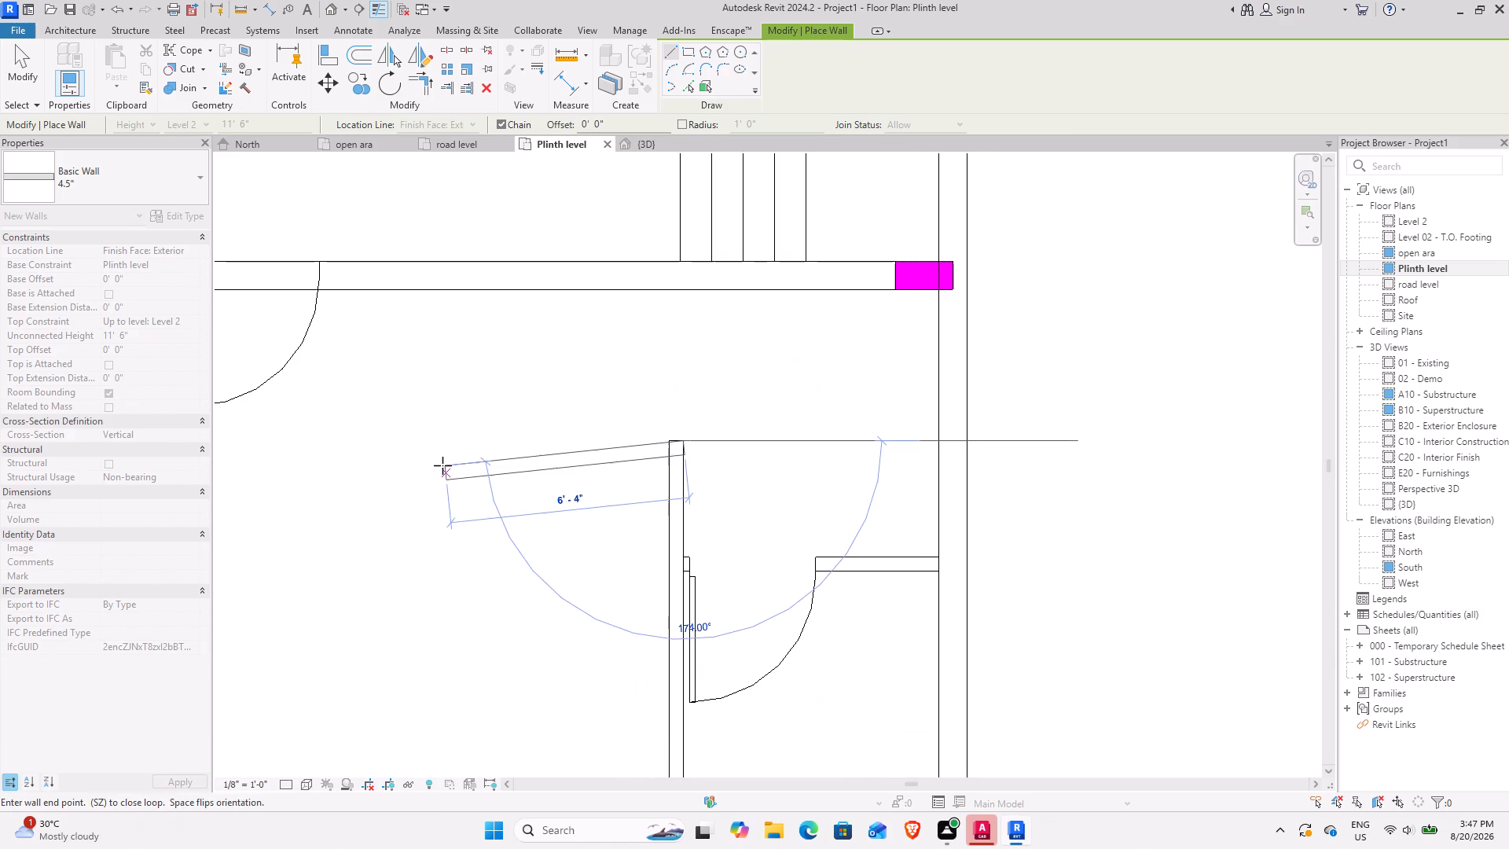
{"action": "scroll", "coordinate": [448, 465], "scroll_direction": "down", "scroll_amount": 2}
{"action": "middle_click_drag", "start_coordinate": [453, 465], "coordinate": [716, 465]}
{"action": "key", "text": "Escape"}
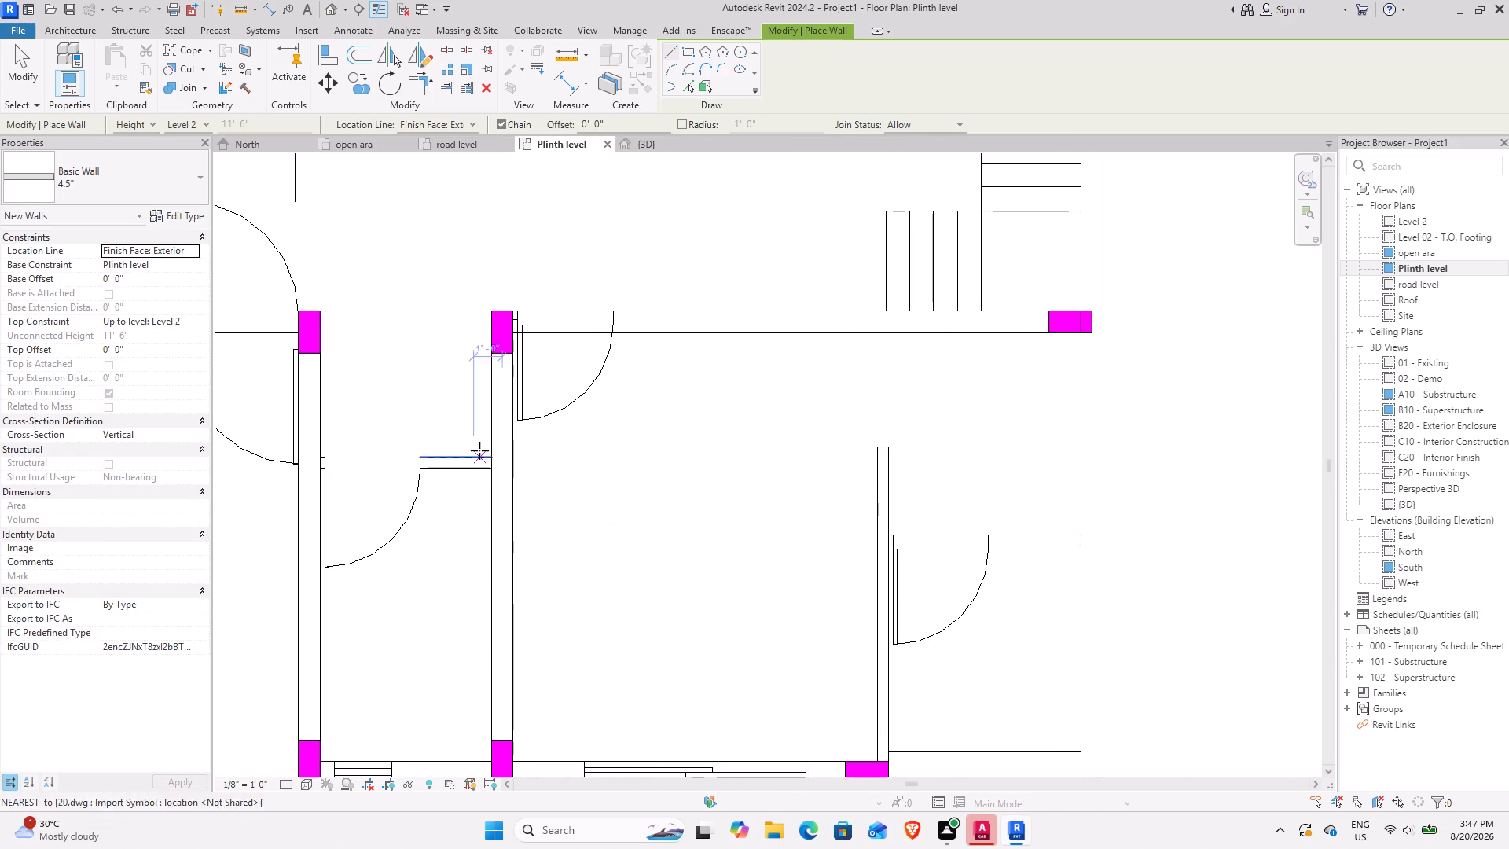
Draw a 4.5" partition across the narrow room along the CAD wall at its door, flipped onto the CAD lines.
{"action": "scroll", "coordinate": [479, 448], "scroll_direction": "up", "scroll_amount": 4}
{"action": "left_click", "coordinate": [495, 461]}
{"action": "middle_click_drag", "start_coordinate": [397, 480], "coordinate": [675, 466]}
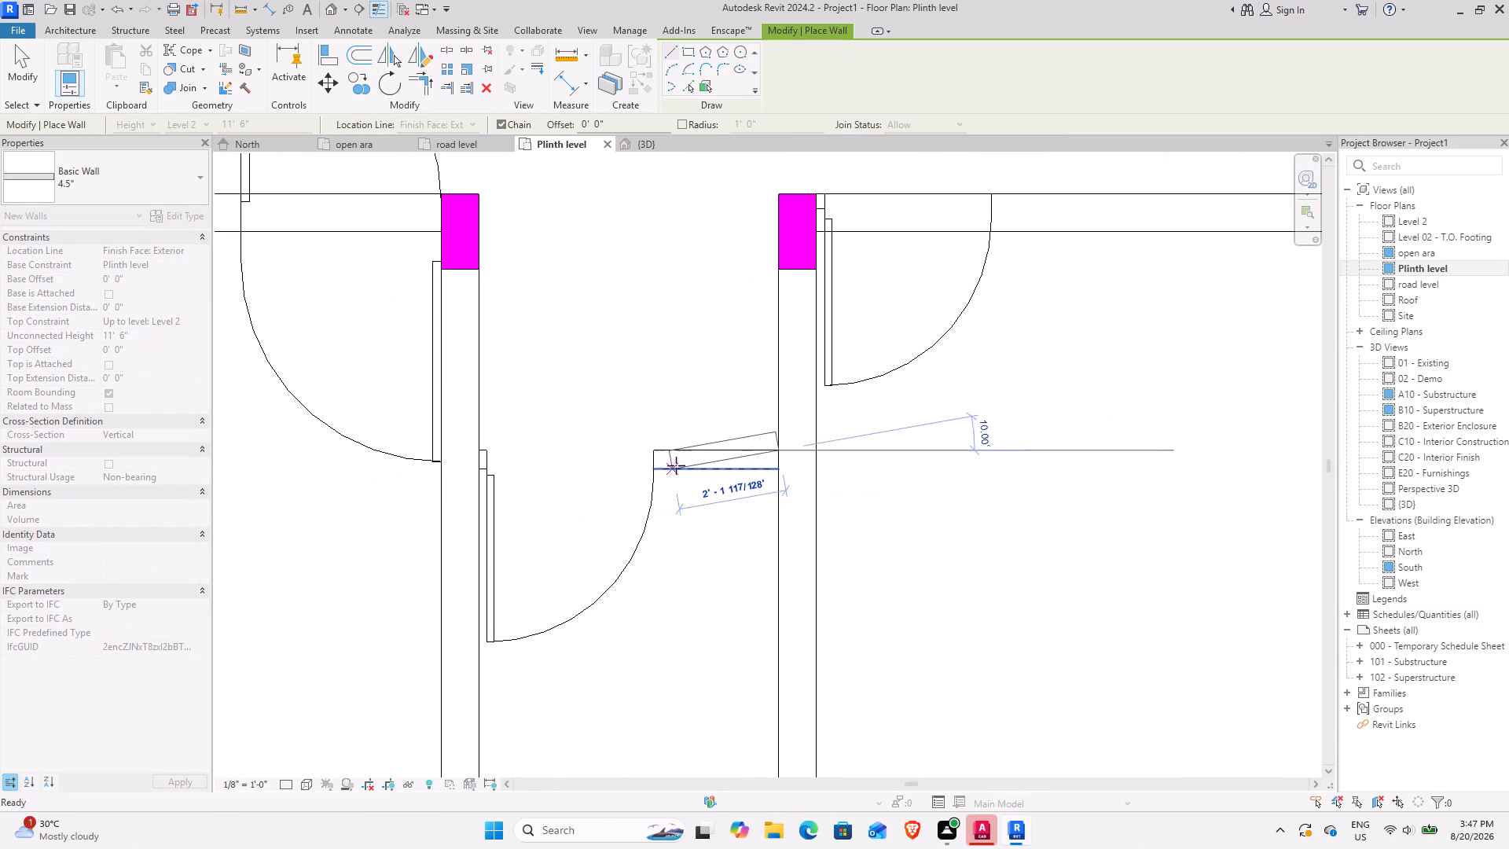
{"action": "key", "text": "space"}
{"action": "left_click", "coordinate": [481, 452]}
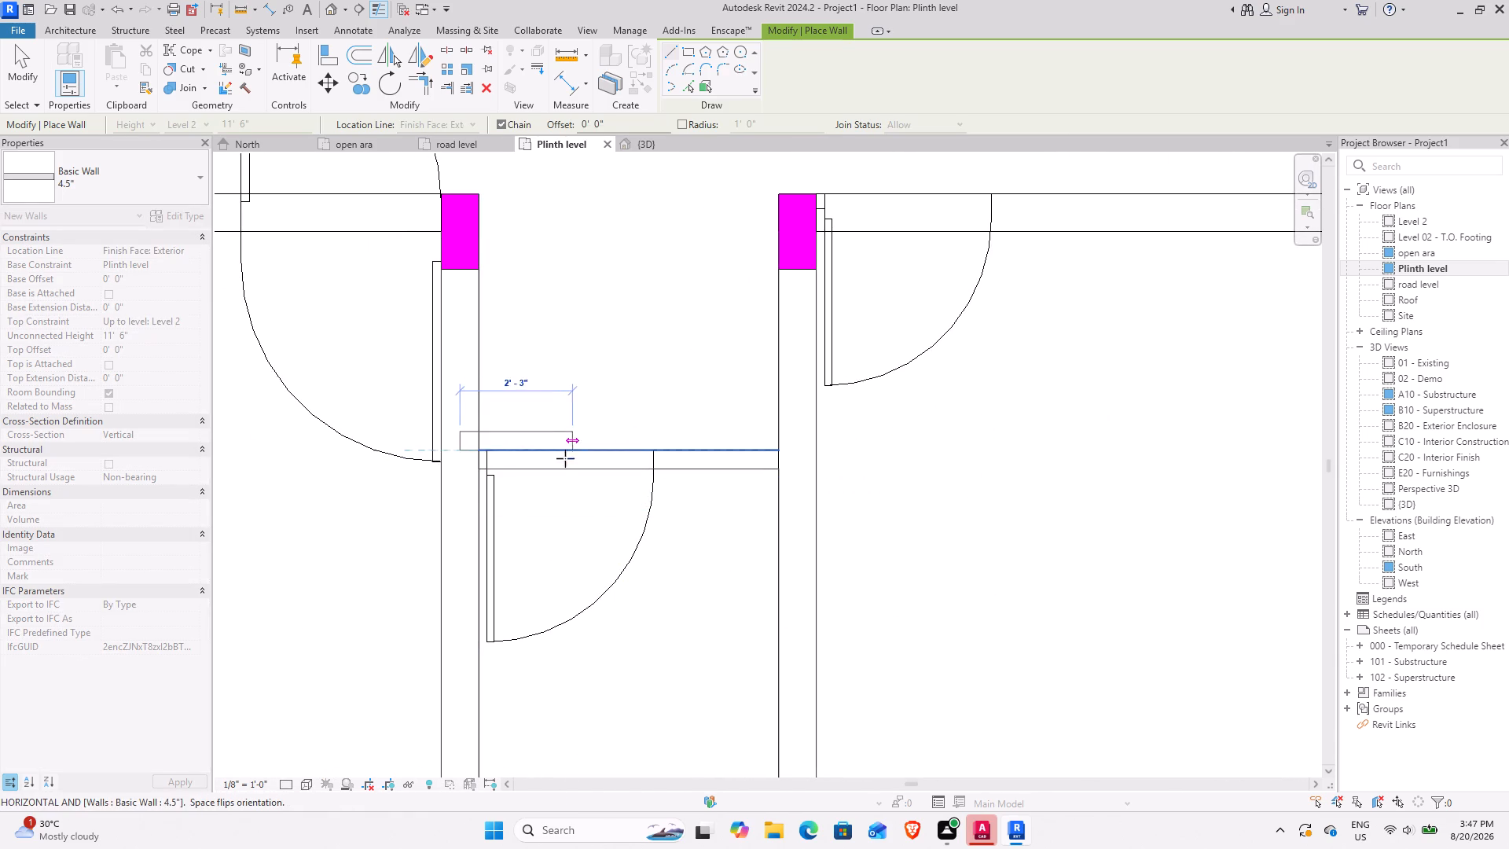
{"action": "scroll", "coordinate": [475, 444], "scroll_direction": "up", "scroll_amount": 4}
{"action": "key", "text": "Escape"}
Draw a 4.5" partition from the rear west bedroom's small front column rearward to the end of the CAD stub, flipped onto it.
{"action": "middle_click_drag", "start_coordinate": [431, 373], "coordinate": [938, 487]}
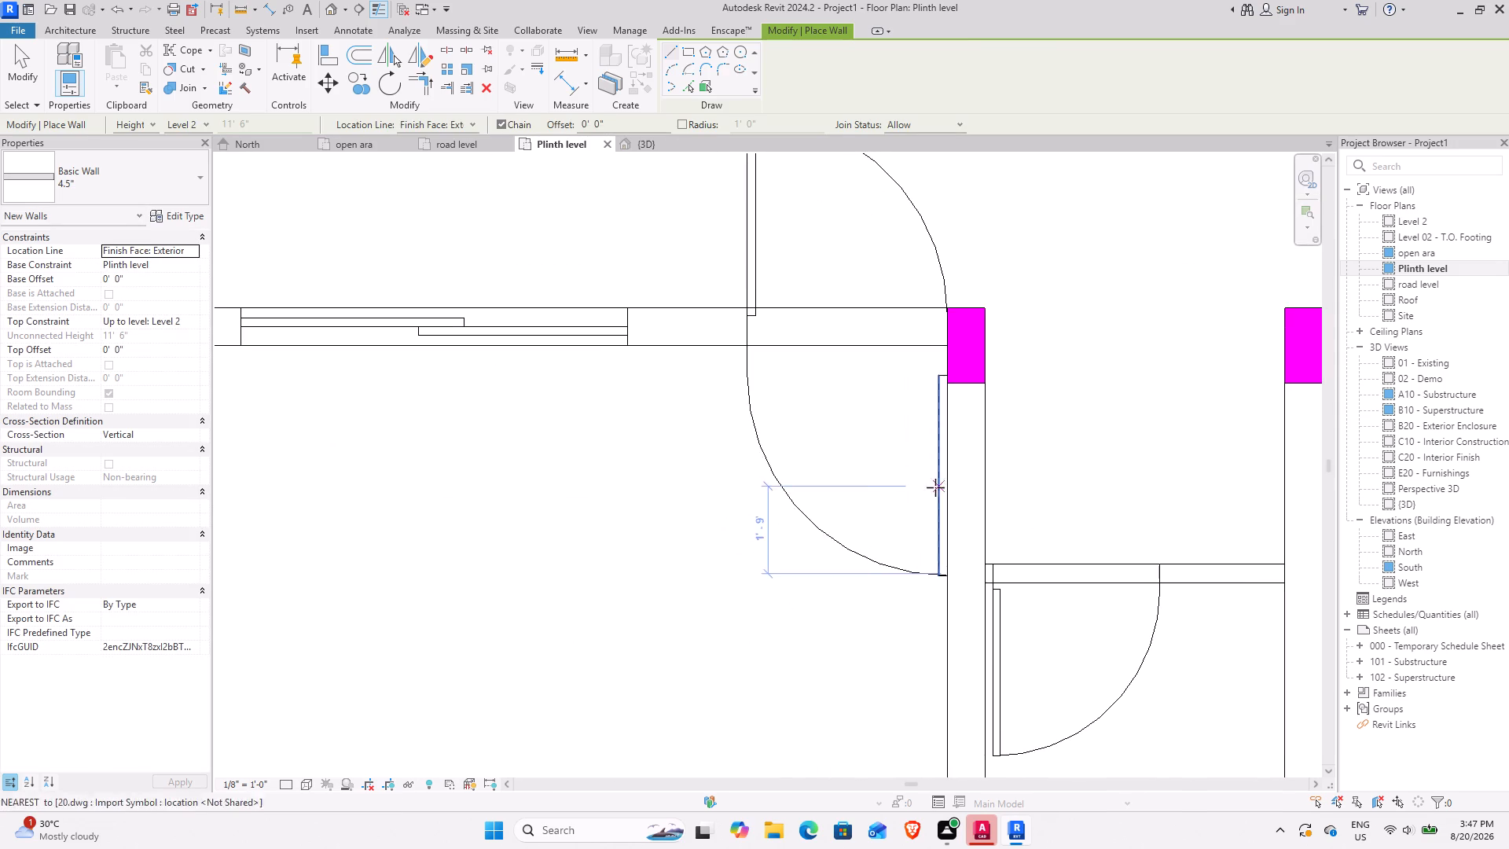
{"action": "scroll", "coordinate": [552, 434], "scroll_direction": "down", "scroll_amount": 4}
{"action": "middle_click_drag", "start_coordinate": [597, 432], "coordinate": [532, 711]}
{"action": "middle_click_drag", "start_coordinate": [699, 399], "coordinate": [543, 711]}
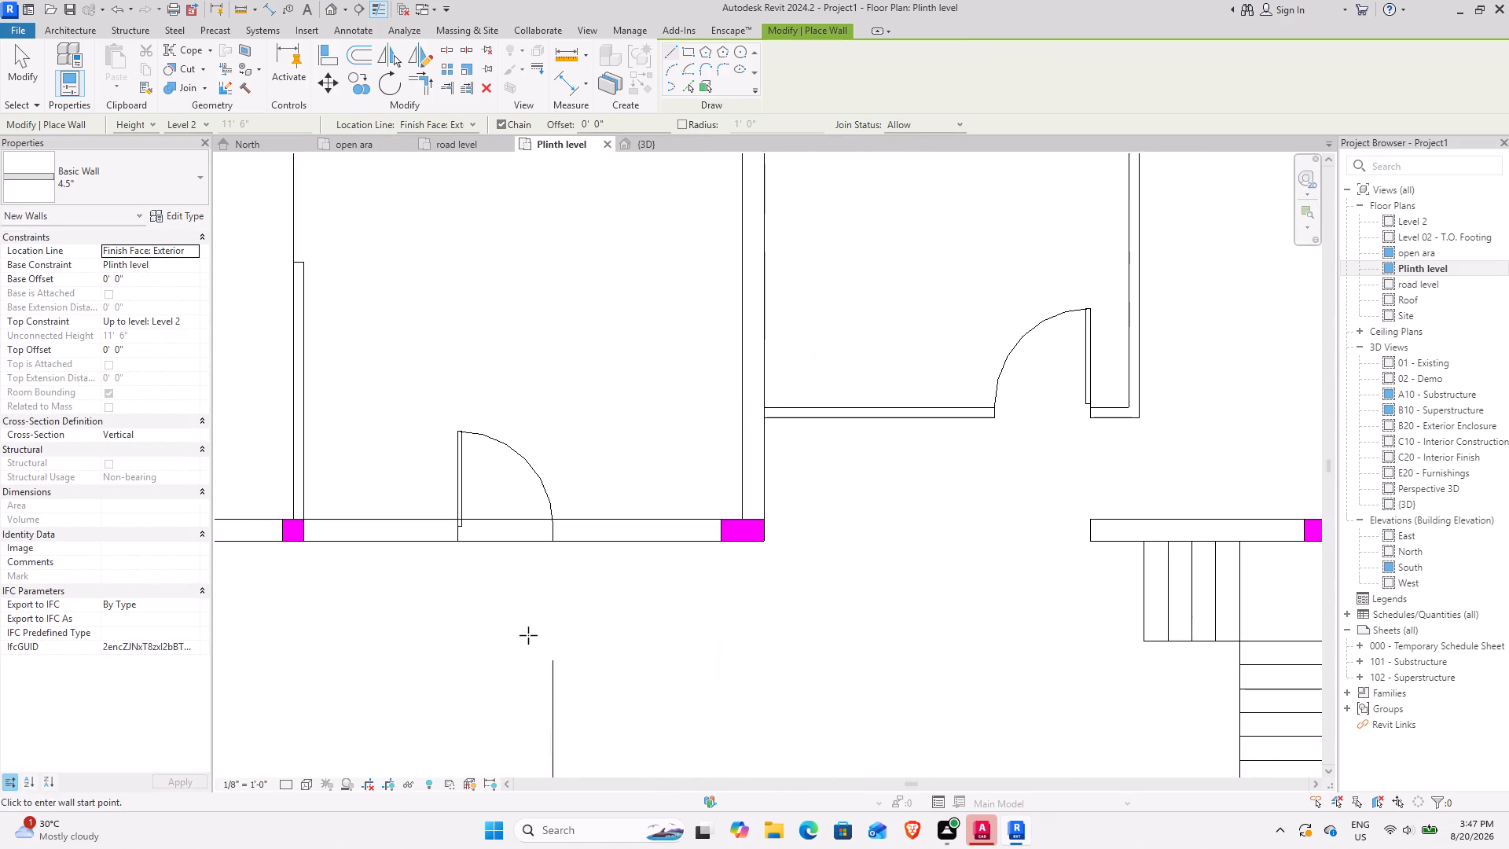
{"action": "middle_click_drag", "start_coordinate": [483, 594], "coordinate": [1018, 673]}
{"action": "scroll", "coordinate": [860, 586], "scroll_direction": "up", "scroll_amount": 4}
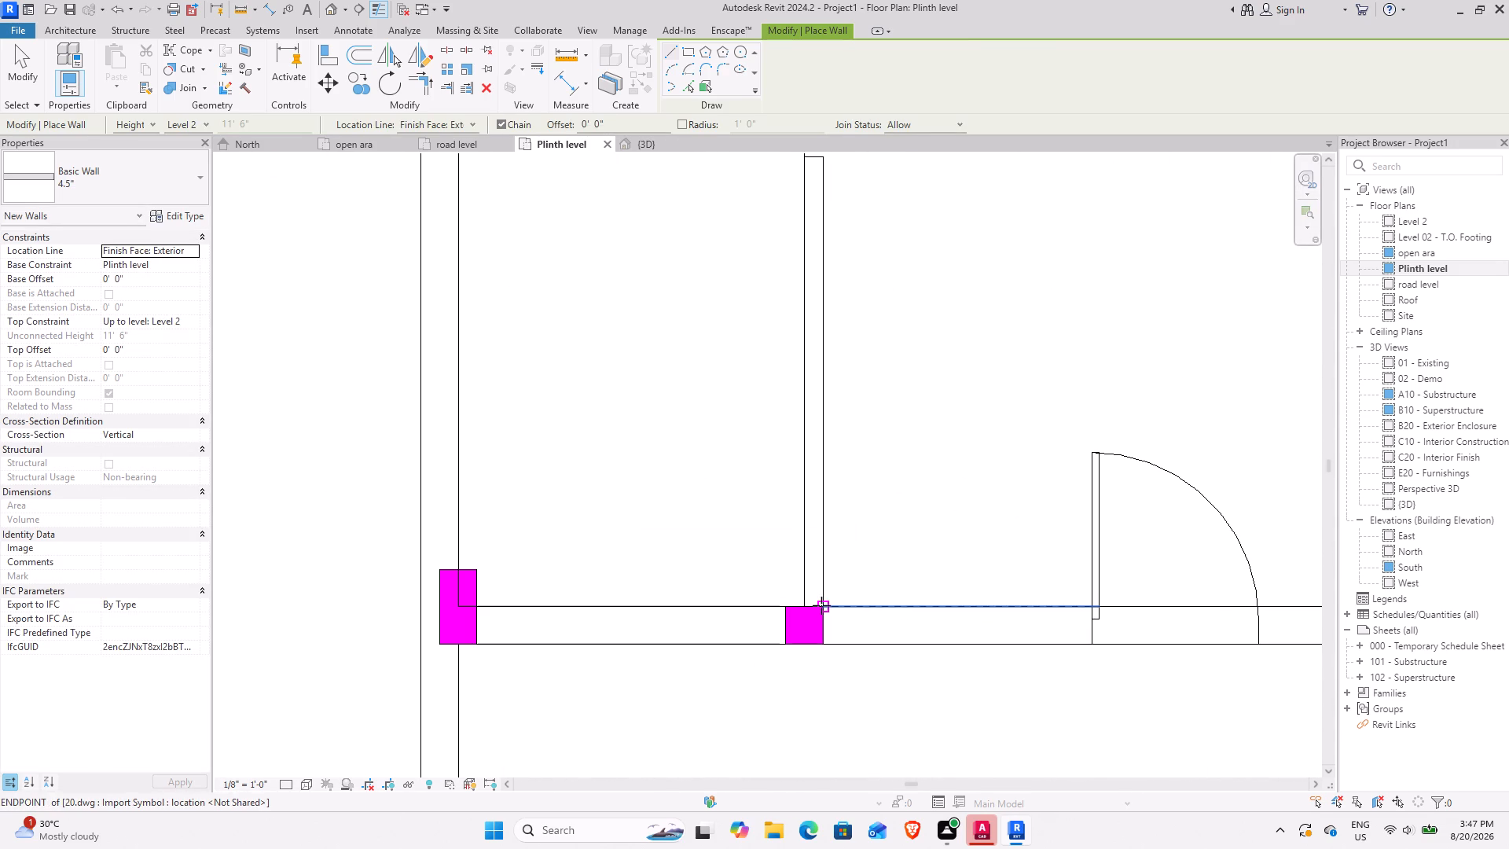
{"action": "left_click", "coordinate": [821, 605]}
{"action": "key", "text": "space"}
{"action": "middle_click_drag", "start_coordinate": [817, 347], "coordinate": [752, 801]}
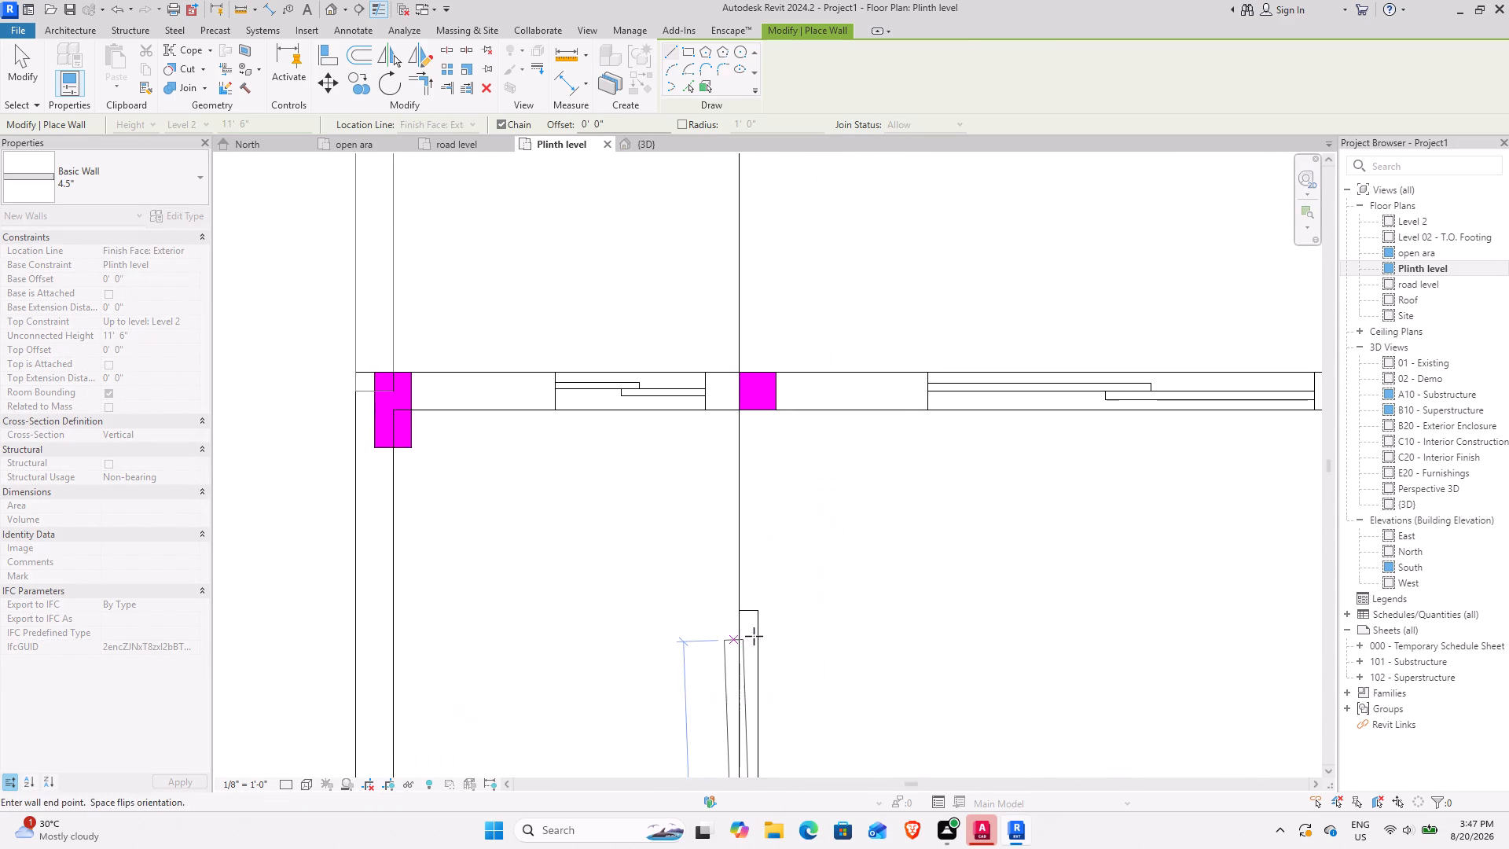
{"action": "left_click", "coordinate": [762, 616]}
{"action": "scroll", "coordinate": [973, 631], "scroll_direction": "down", "scroll_amount": 4}
{"action": "key", "text": "Escape"}
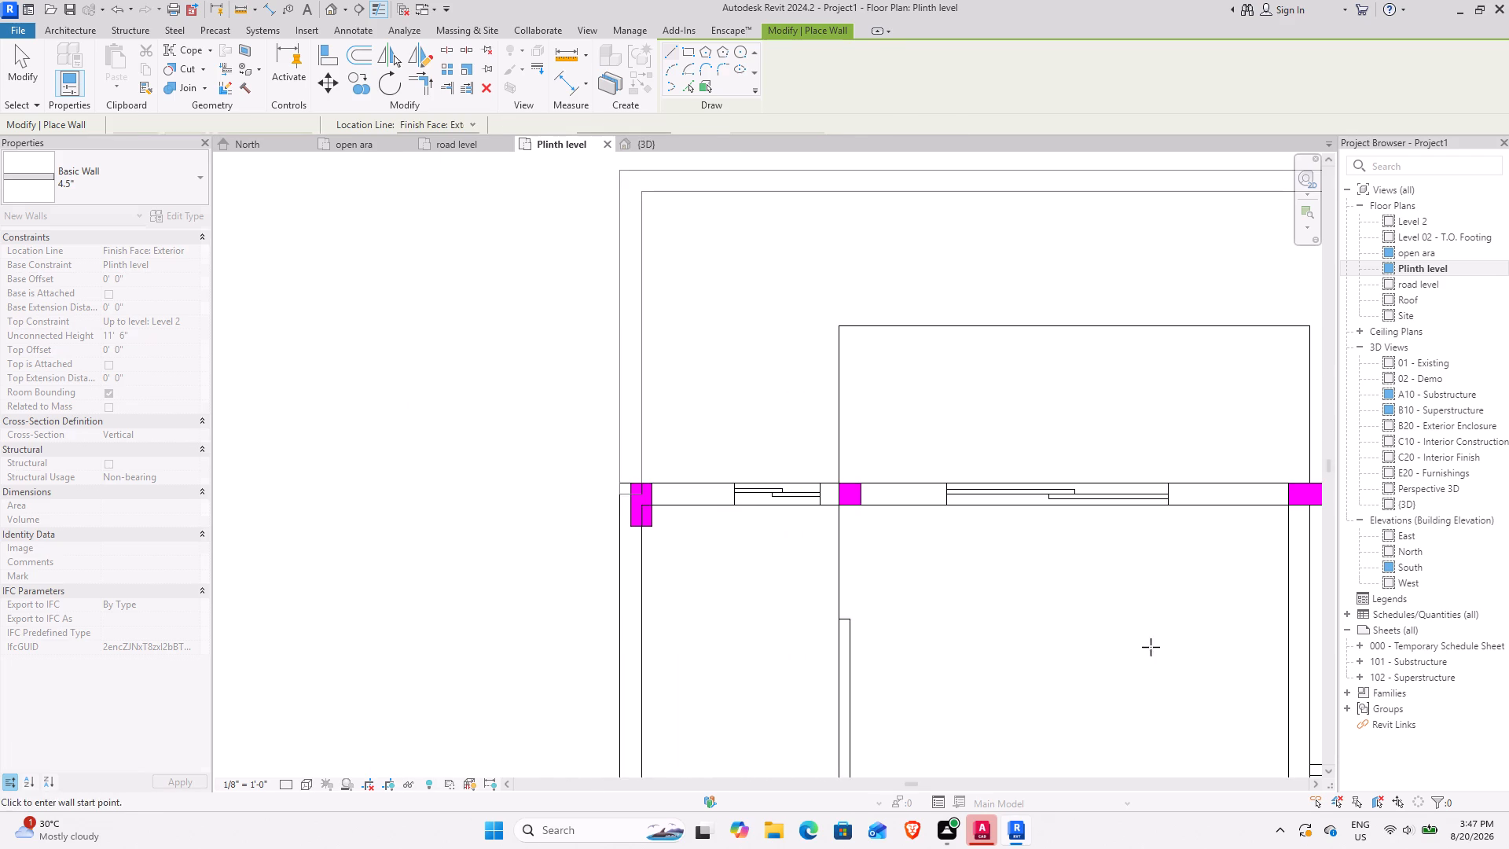
Enclose the rear east room with 4.5" walls running east along its door side and 9' 1" rearward to the rear wall.
{"action": "middle_click_drag", "start_coordinate": [1141, 647], "coordinate": [396, 611]}
{"action": "middle_click_drag", "start_coordinate": [797, 708], "coordinate": [751, 526]}
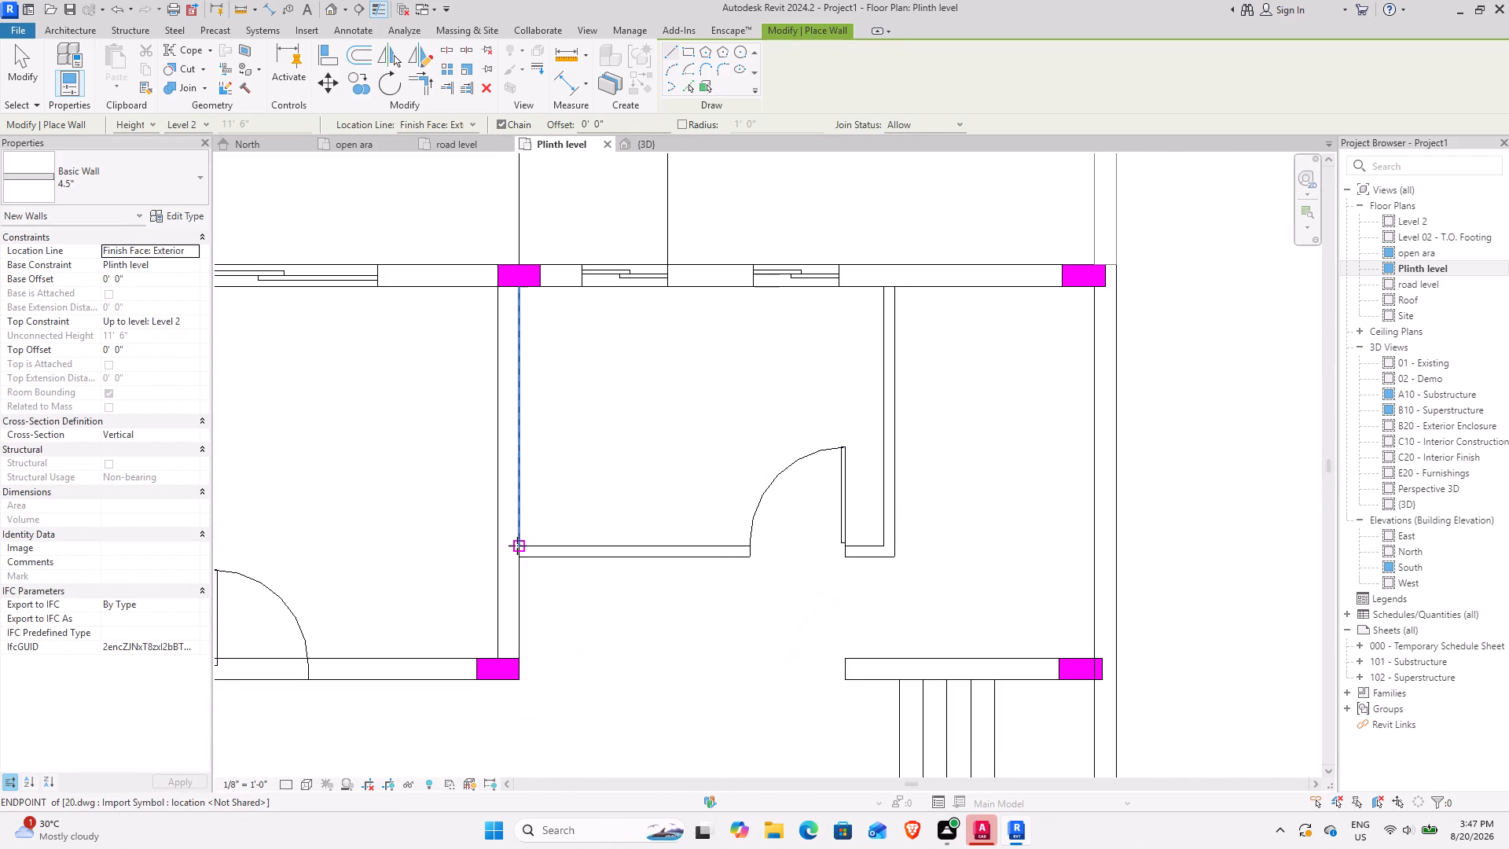
{"action": "left_click", "coordinate": [517, 546]}
{"action": "left_click", "coordinate": [881, 544]}
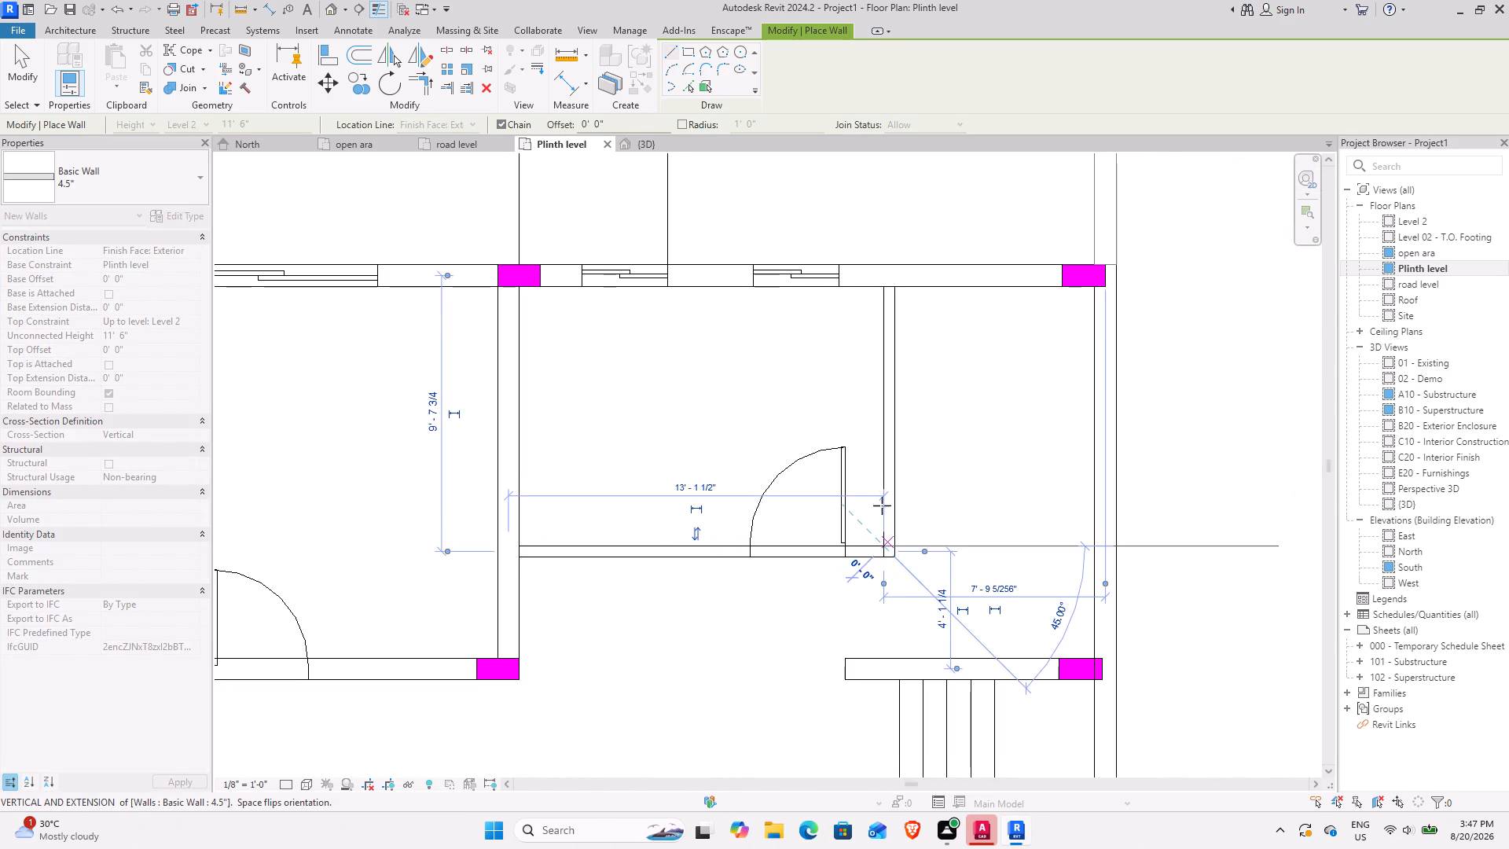
{"action": "left_click", "coordinate": [883, 292]}
{"action": "key", "text": "Escape"}
Examine the Plinth level plan from the rear rooms to the front, checking the new partitions against the CAD plan.
{"action": "scroll", "coordinate": [901, 555], "scroll_direction": "down", "scroll_amount": 3}
{"action": "middle_click_drag", "start_coordinate": [921, 587], "coordinate": [914, 576]}
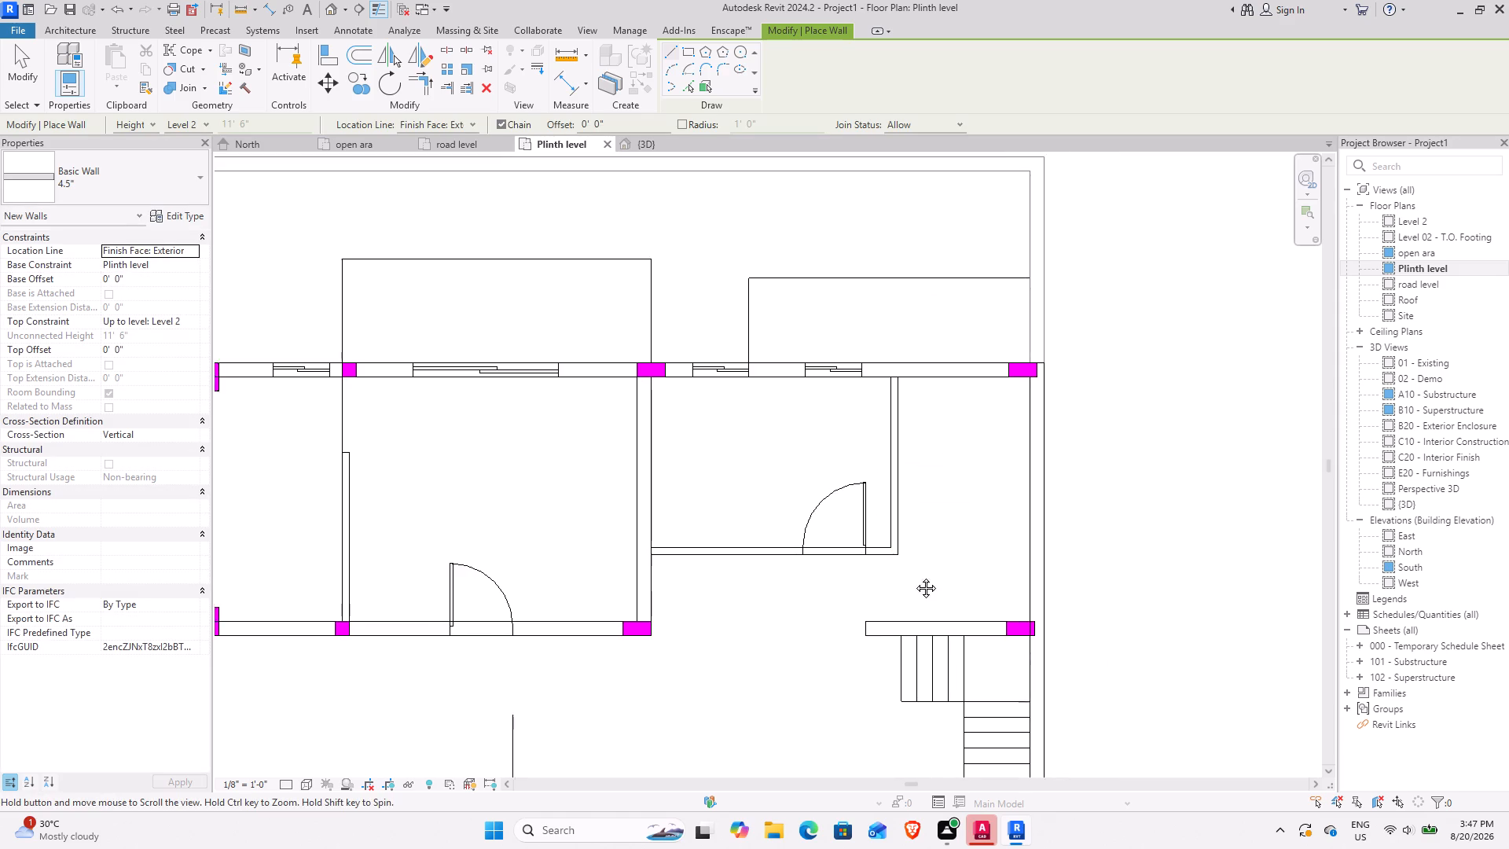
{"action": "middle_click_drag", "start_coordinate": [914, 576], "coordinate": [752, 271]}
{"action": "middle_click_drag", "start_coordinate": [641, 609], "coordinate": [768, 325]}
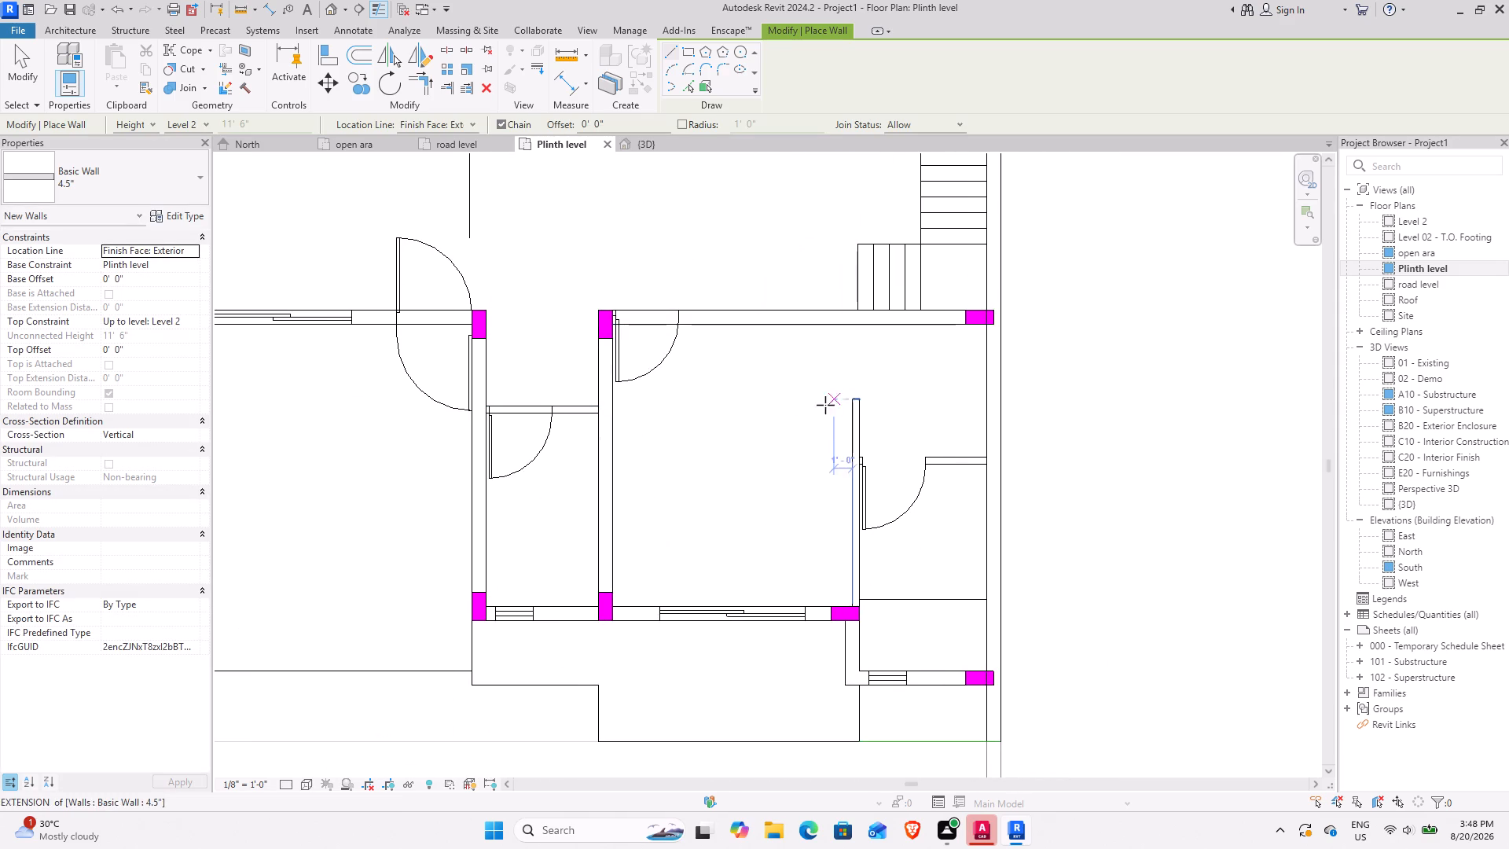
{"action": "middle_click_drag", "start_coordinate": [729, 536], "coordinate": [784, 706]}
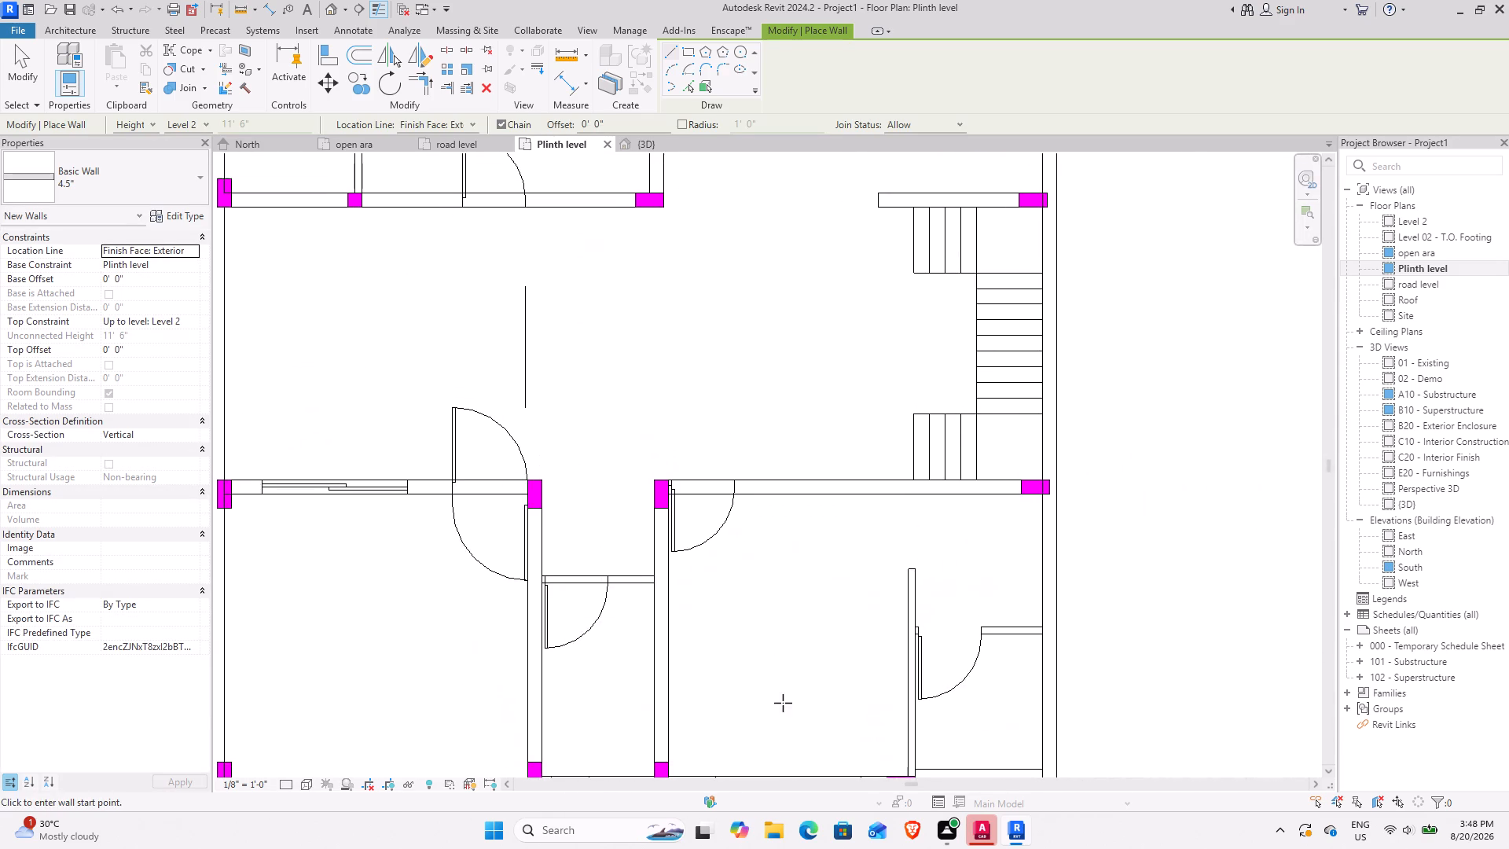
{"action": "middle_click_drag", "start_coordinate": [763, 465], "coordinate": [702, 777]}
{"action": "key", "text": "Escape"}
{"action": "scroll", "coordinate": [683, 626], "scroll_direction": "down", "scroll_amount": 4}
{"action": "middle_click_drag", "start_coordinate": [703, 650], "coordinate": [703, 634]}
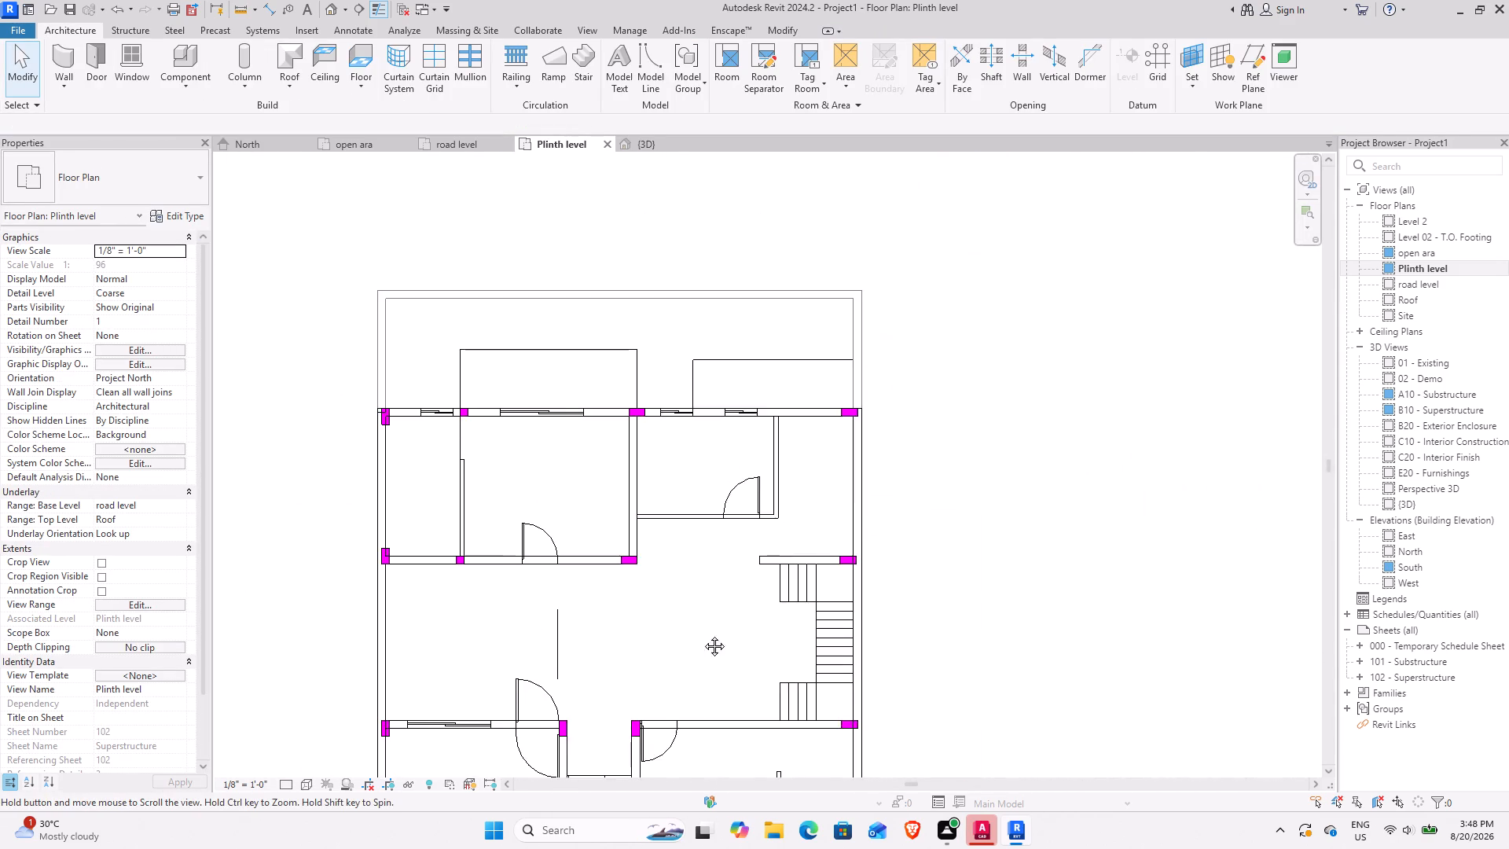
{"action": "middle_click_drag", "start_coordinate": [703, 634], "coordinate": [703, 586]}
Delete the stray 23' 7 1/2" model line crossing the front yard in the 3D view.
{"action": "left_click", "coordinate": [629, 139]}
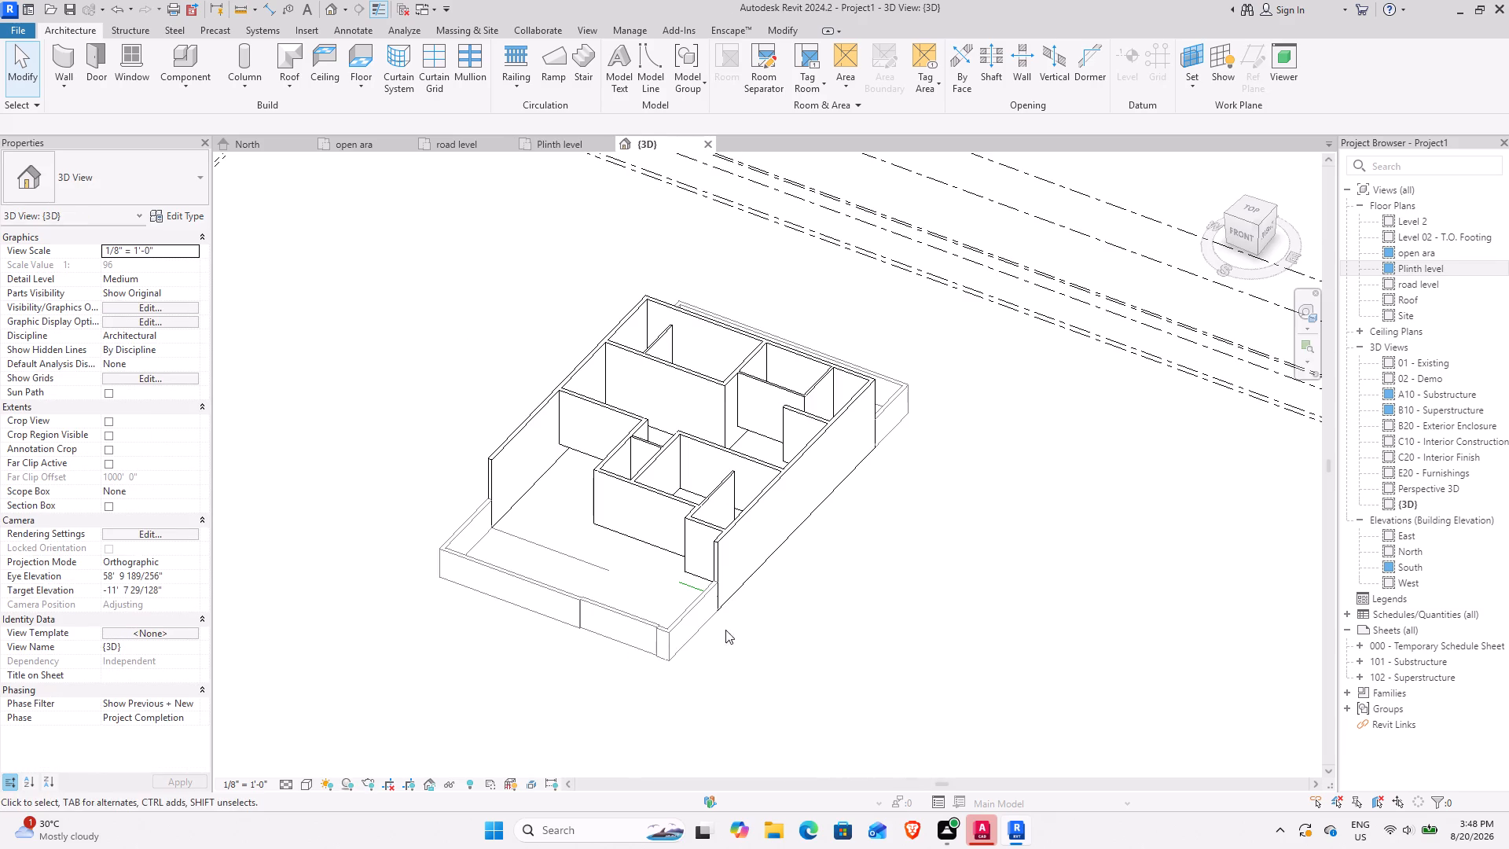
{"action": "middle_click_drag", "start_coordinate": [647, 630], "coordinate": [693, 634], "text": "shift"}
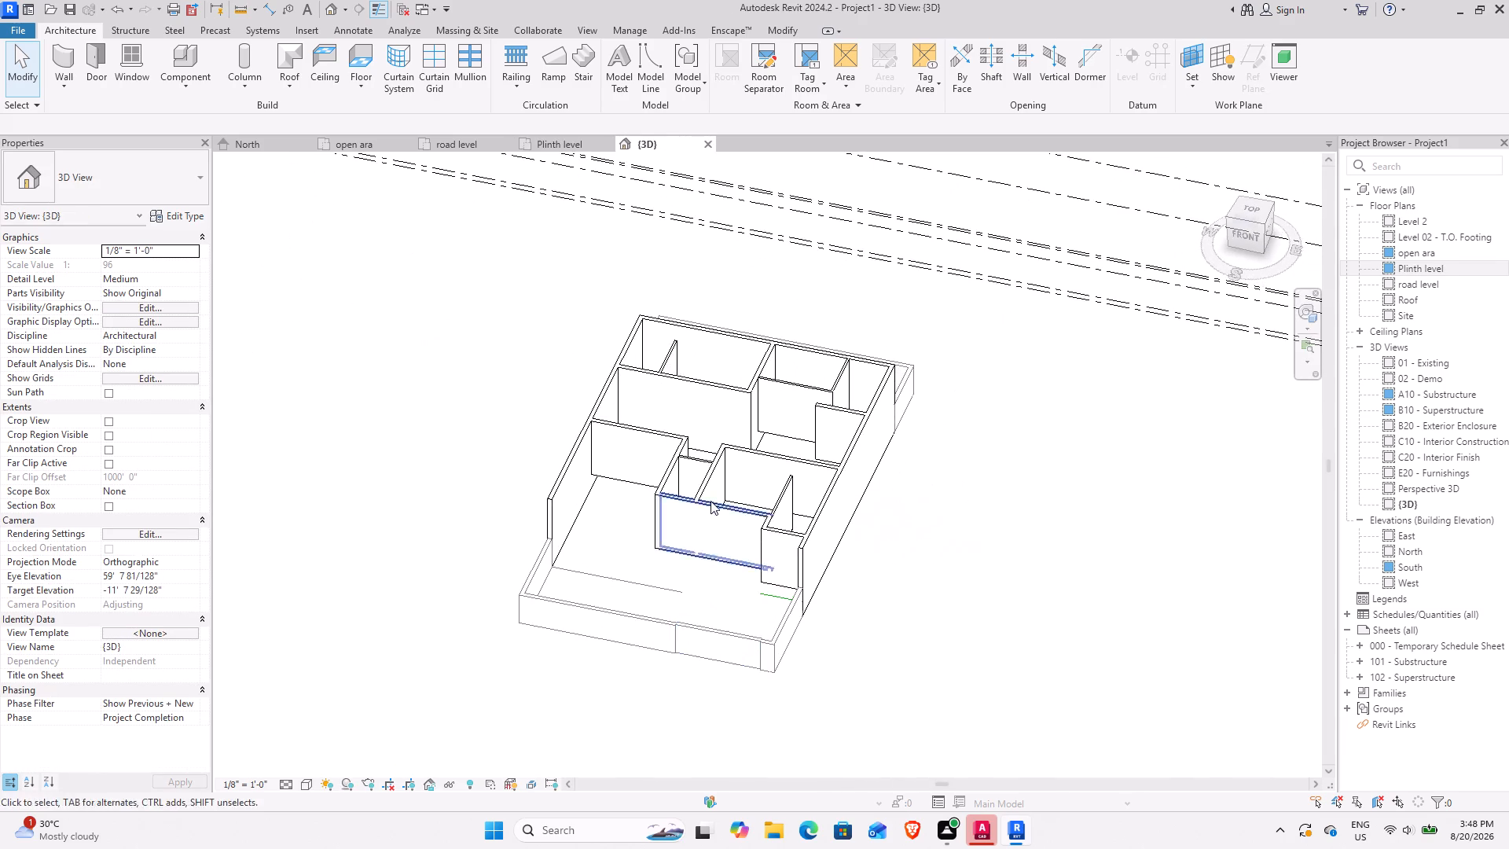
{"action": "scroll", "coordinate": [699, 436], "scroll_direction": "up", "scroll_amount": 7}
{"action": "scroll", "coordinate": [709, 497], "scroll_direction": "down", "scroll_amount": 7}
{"action": "middle_click_drag", "start_coordinate": [604, 539], "coordinate": [622, 539]}
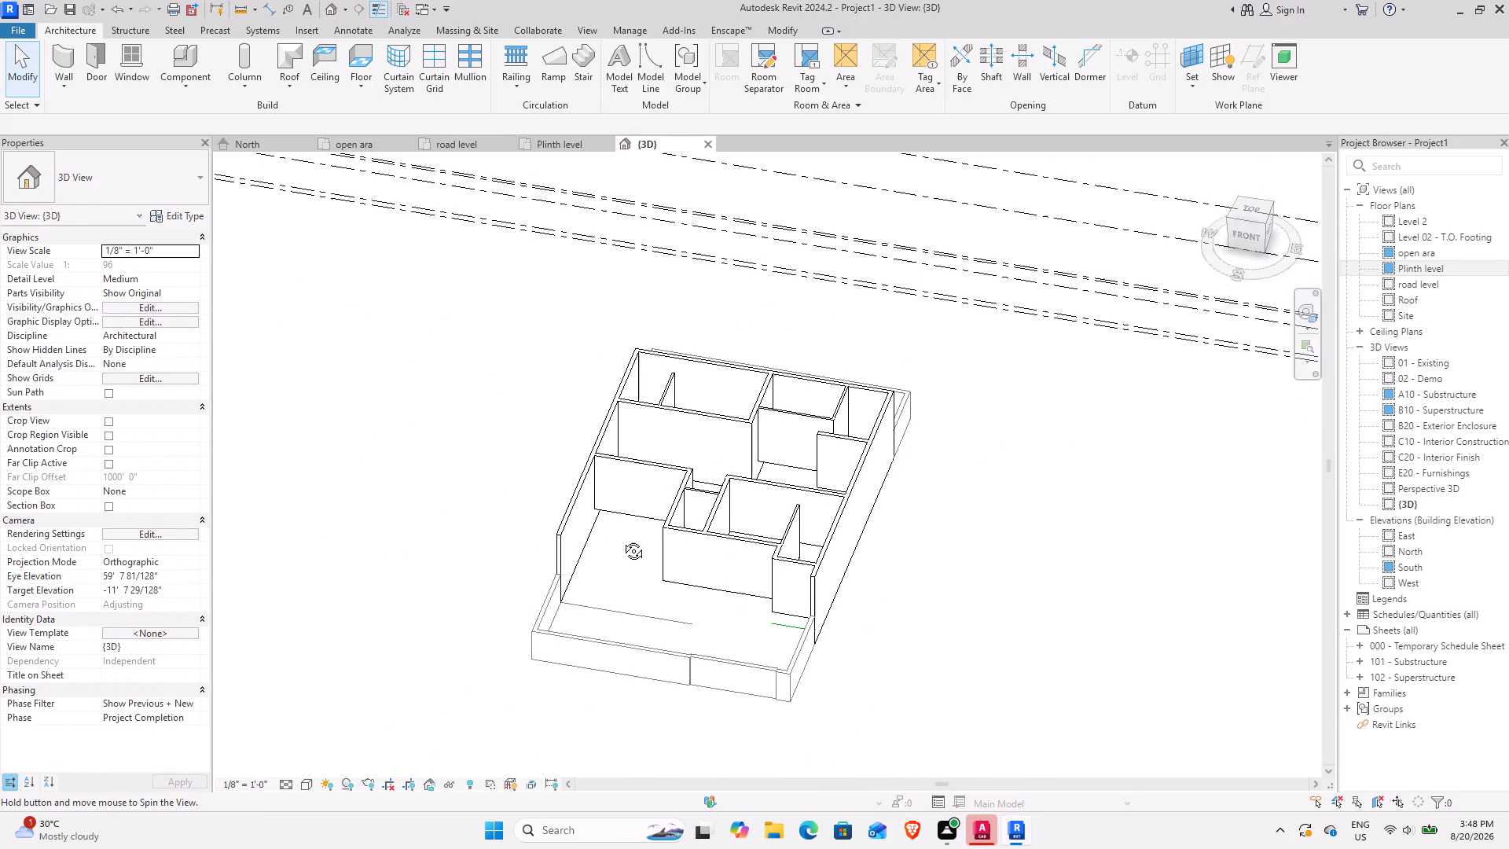
{"action": "middle_click_drag", "start_coordinate": [622, 539], "coordinate": [606, 600]}
{"action": "left_click", "coordinate": [610, 648]}
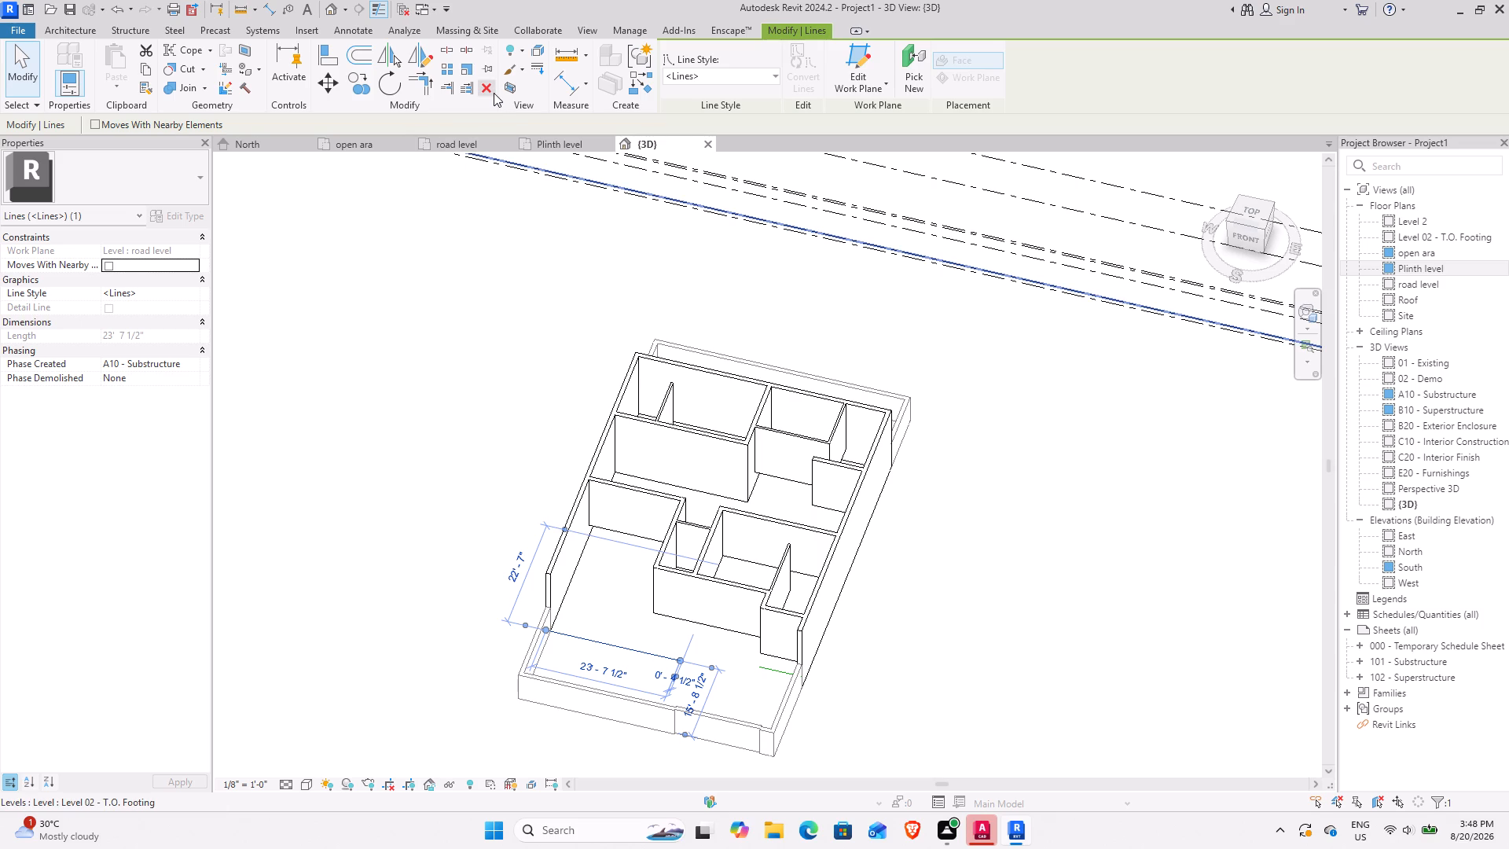
{"action": "left_click", "coordinate": [494, 93]}
Examine the 3D model from several angles, checking the front boundary wall, outer walls and interior partitions.
{"action": "scroll", "coordinate": [677, 617], "scroll_direction": "up", "scroll_amount": 3}
{"action": "middle_click_drag", "start_coordinate": [641, 646], "coordinate": [528, 428]}
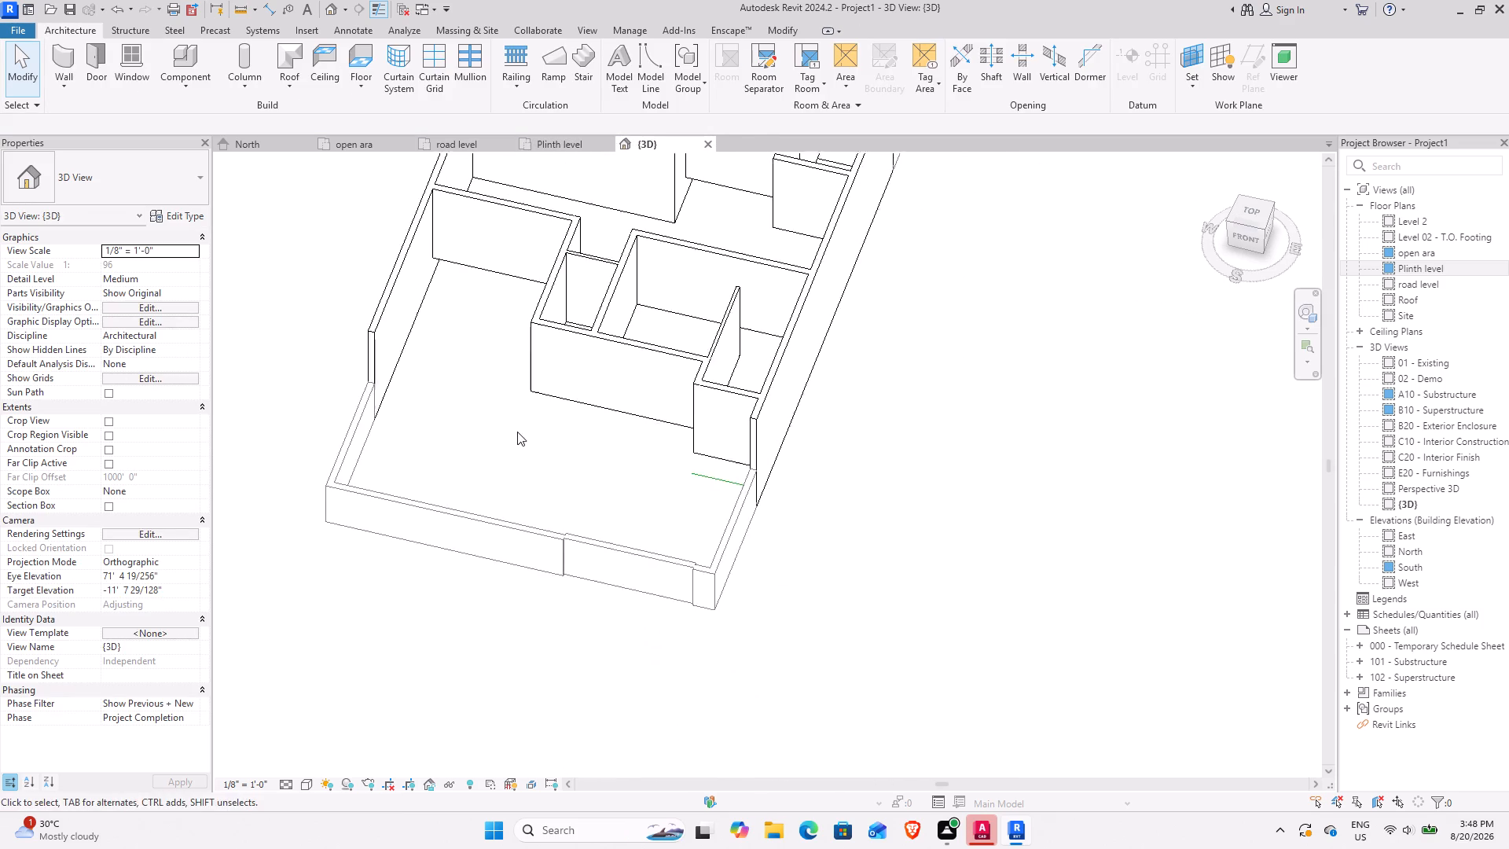
{"action": "scroll", "coordinate": [662, 591], "scroll_direction": "up", "scroll_amount": 3}
{"action": "middle_click_drag", "start_coordinate": [592, 580], "coordinate": [623, 508], "text": "shift"}
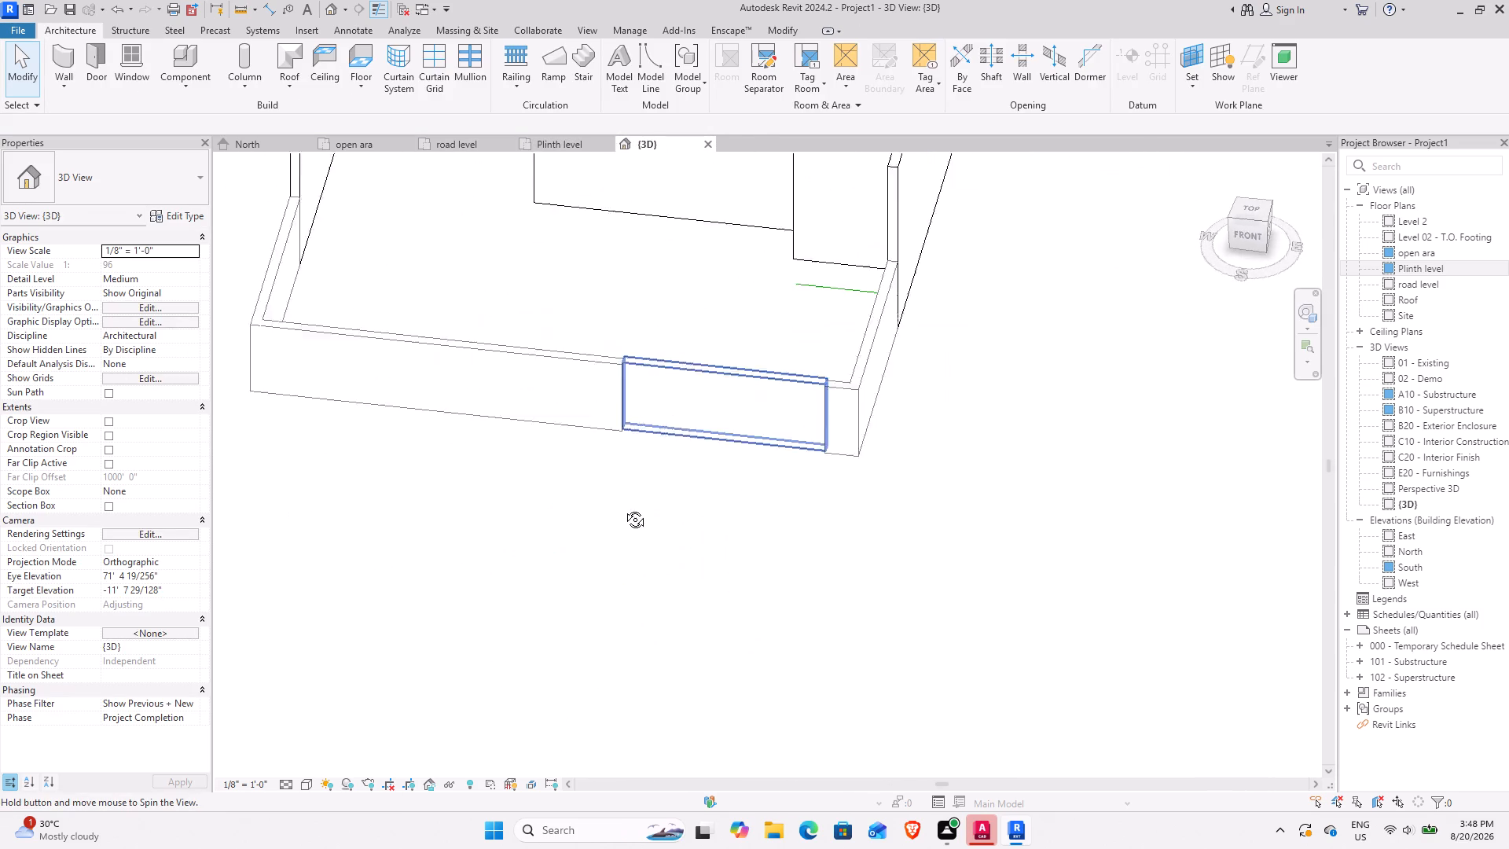
{"action": "middle_click_drag", "start_coordinate": [623, 508], "coordinate": [628, 517], "text": "shift"}
{"action": "scroll", "coordinate": [636, 481], "scroll_direction": "down", "scroll_amount": 3}
{"action": "middle_click_drag", "start_coordinate": [682, 389], "coordinate": [641, 607]}
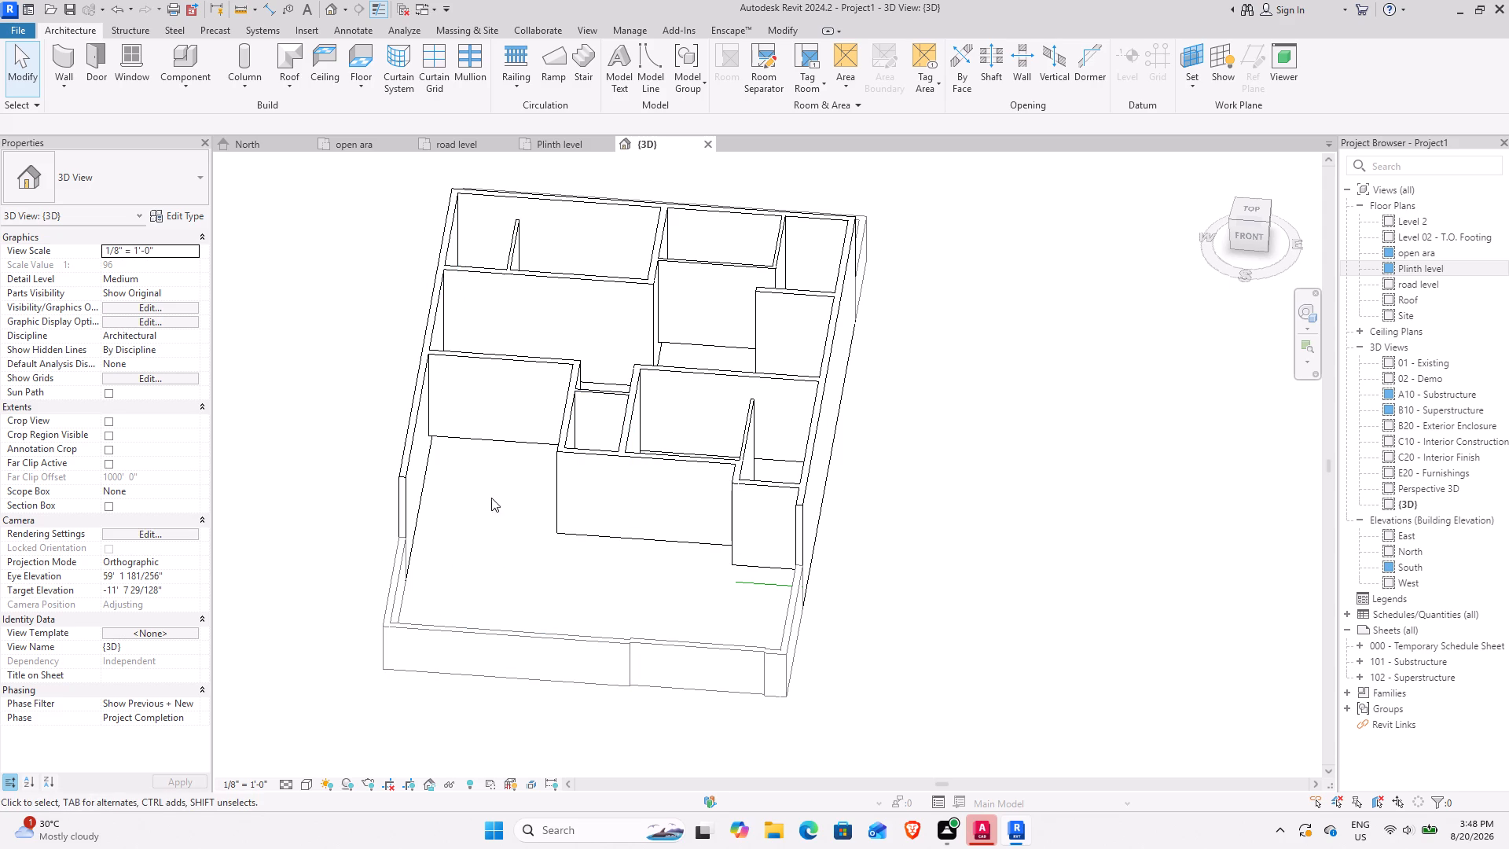
{"action": "scroll", "coordinate": [484, 495], "scroll_direction": "up", "scroll_amount": 2}
{"action": "middle_click_drag", "start_coordinate": [485, 502], "coordinate": [391, 489], "text": "shift"}
{"action": "middle_click_drag", "start_coordinate": [402, 488], "coordinate": [662, 496]}
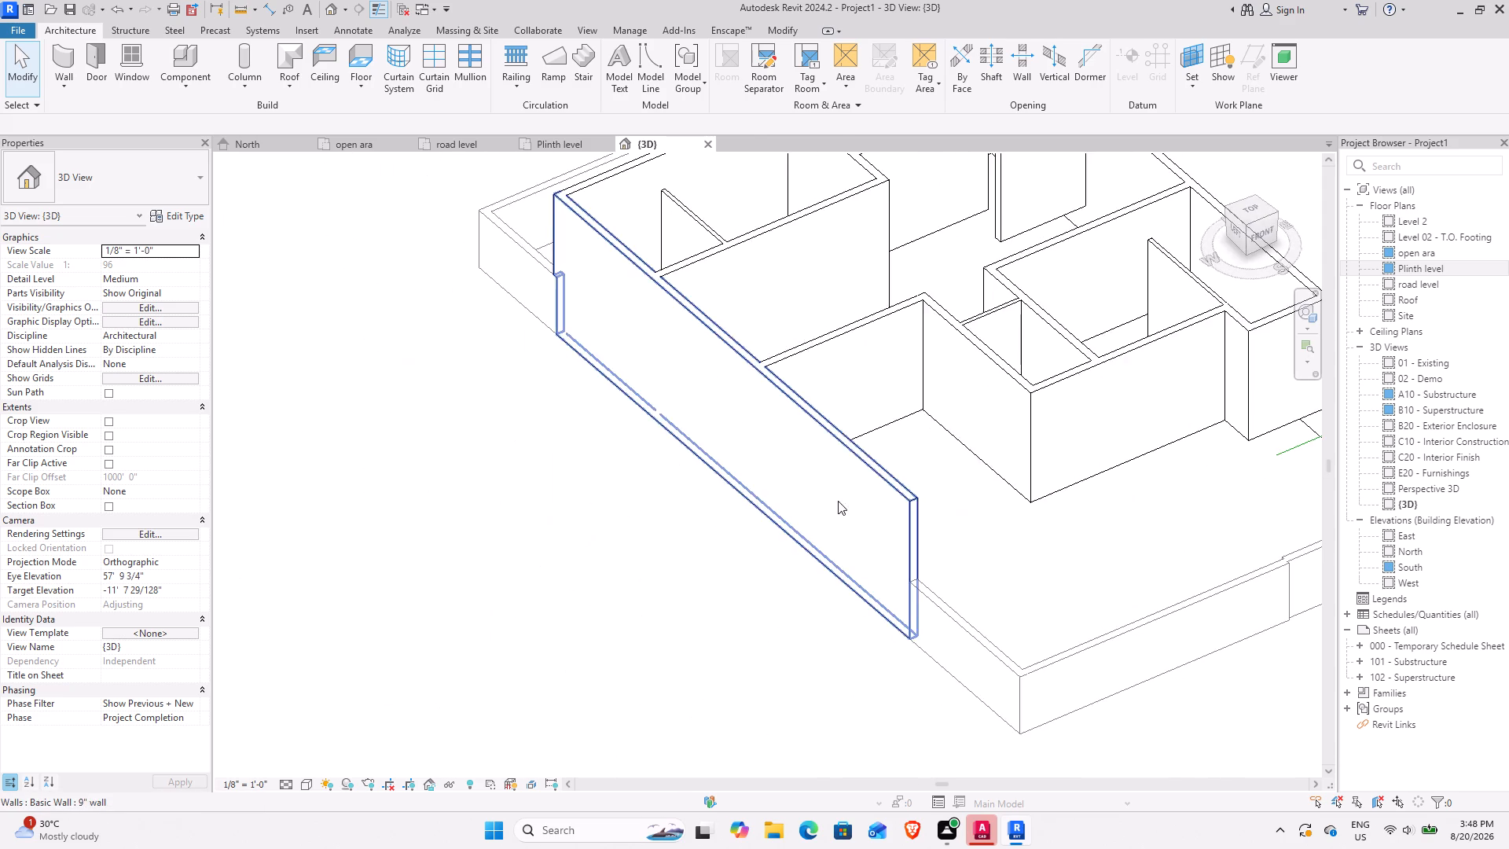
{"action": "middle_click_drag", "start_coordinate": [823, 501], "coordinate": [518, 424]}
{"action": "middle_click_drag", "start_coordinate": [907, 426], "coordinate": [771, 494]}
{"action": "middle_click_drag", "start_coordinate": [670, 509], "coordinate": [945, 387]}
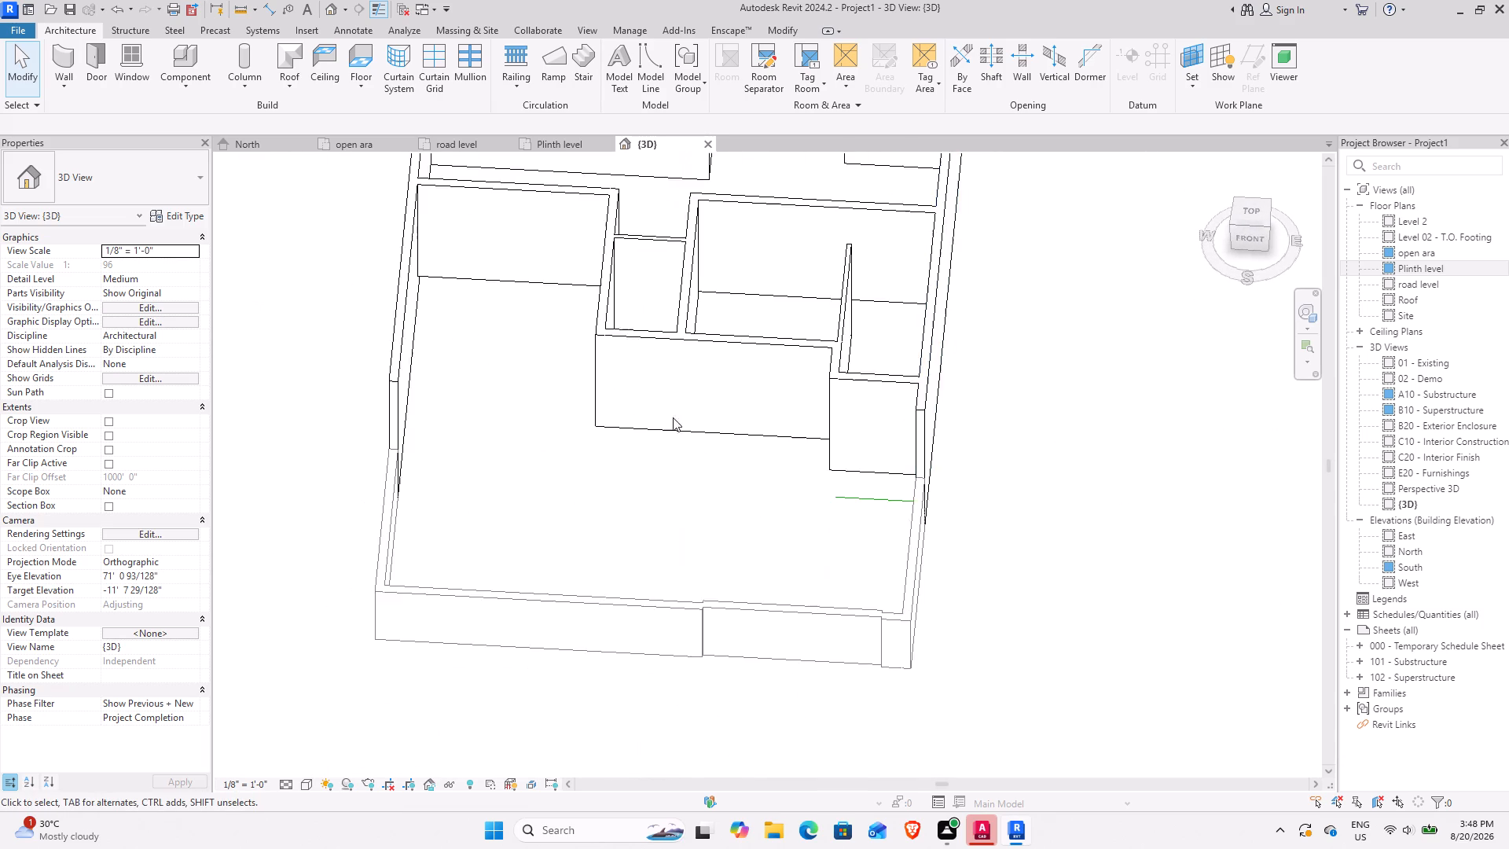
{"action": "scroll", "coordinate": [666, 414], "scroll_direction": "down", "scroll_amount": 3}
{"action": "middle_click_drag", "start_coordinate": [573, 442], "coordinate": [645, 354]}
{"action": "middle_click_drag", "start_coordinate": [777, 334], "coordinate": [564, 572]}
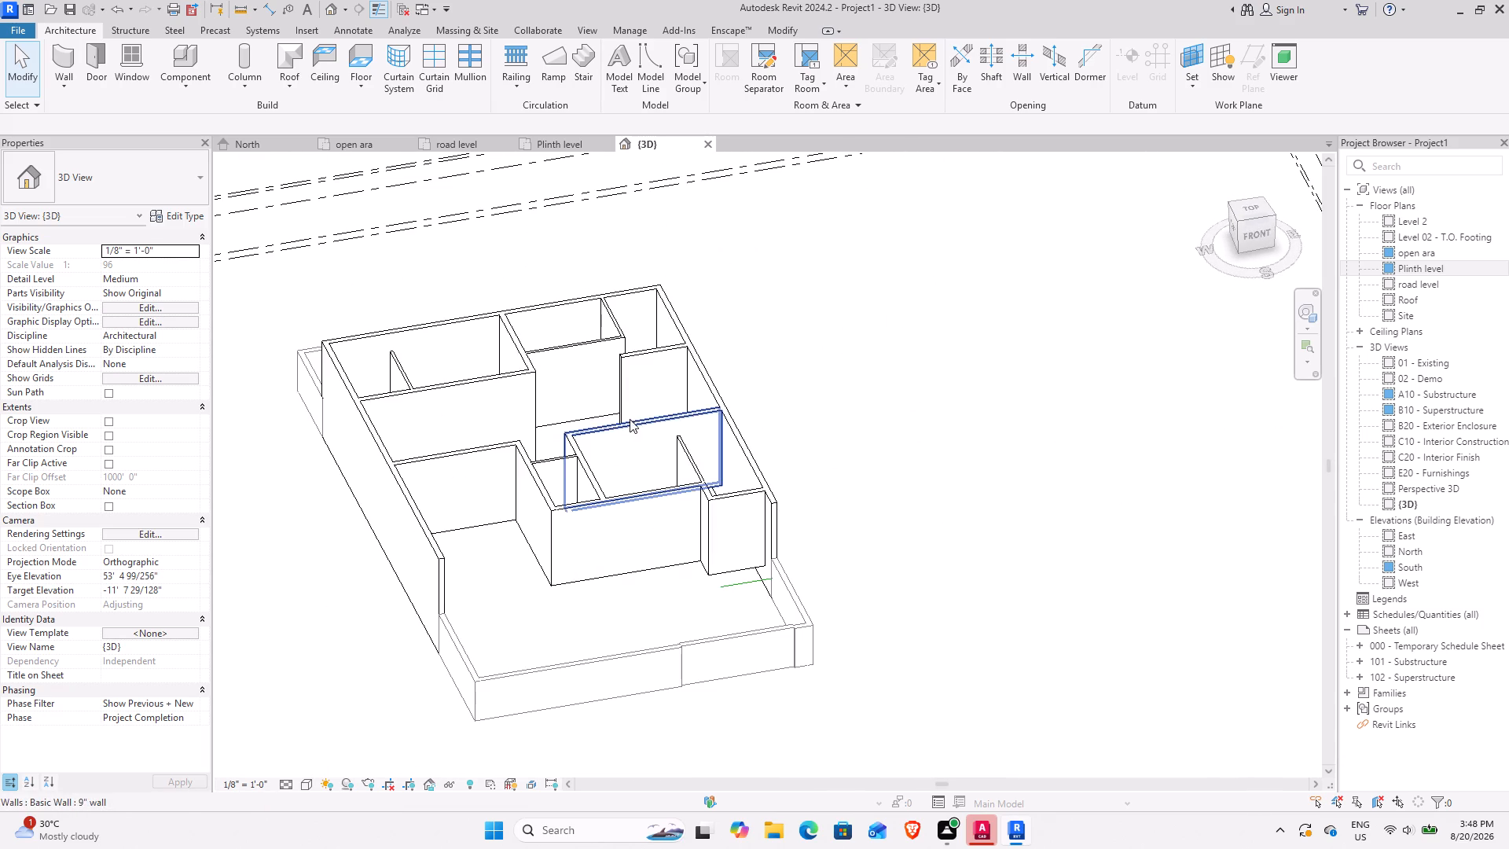
{"action": "middle_click_drag", "start_coordinate": [630, 418], "coordinate": [506, 443], "text": "shift"}
{"action": "middle_click_drag", "start_coordinate": [478, 454], "coordinate": [713, 350]}
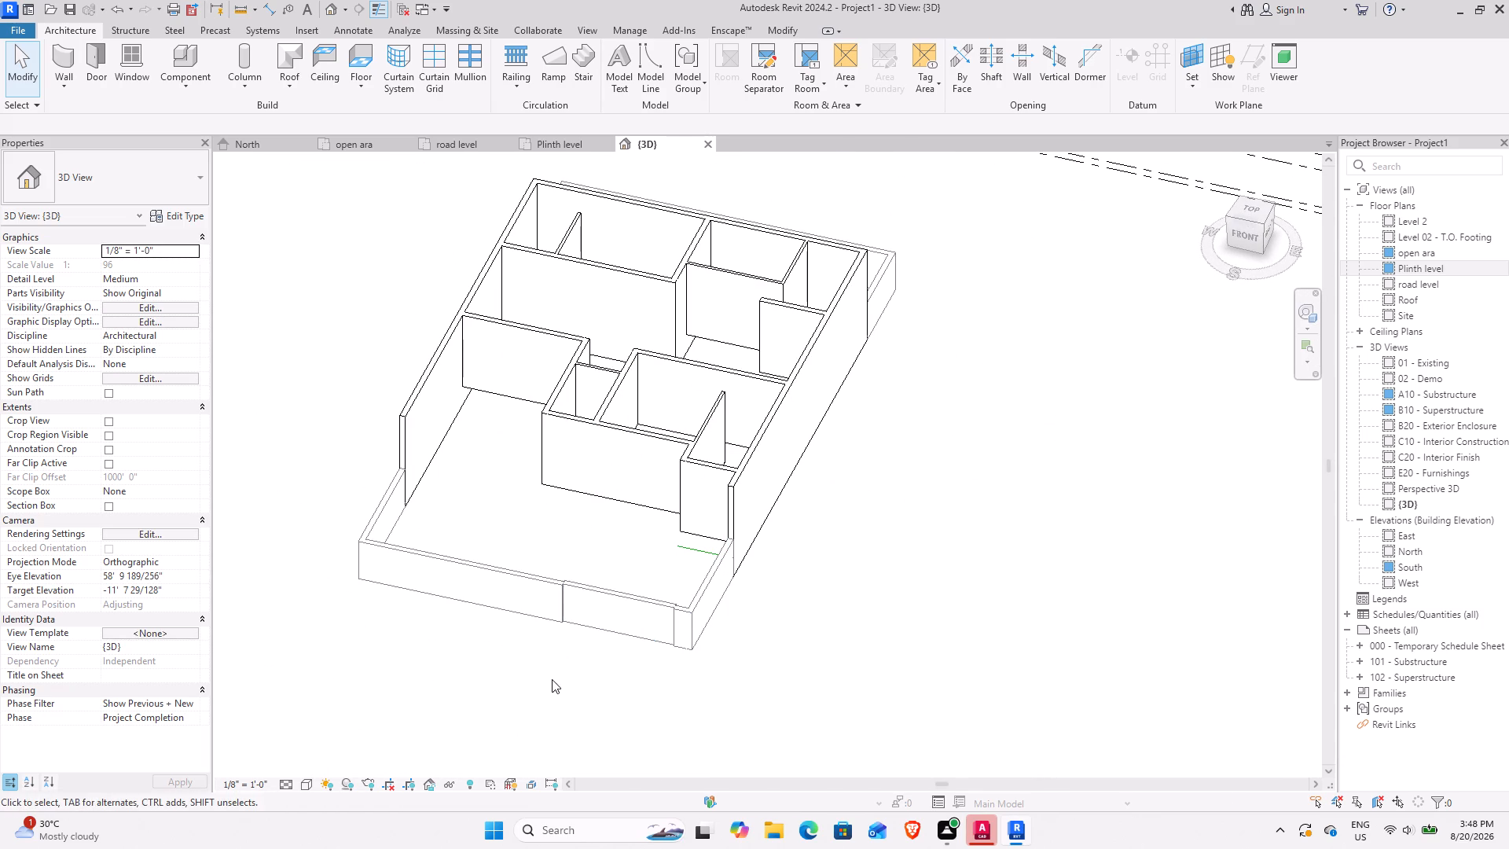
Examine the 3D model from several angles, checking the interior partitions, outer walls and front yard.
{"action": "middle_click_drag", "start_coordinate": [547, 679], "coordinate": [611, 586], "text": "shift"}
{"action": "middle_click_drag", "start_coordinate": [681, 554], "coordinate": [545, 733]}
{"action": "middle_click_drag", "start_coordinate": [662, 522], "coordinate": [590, 722], "text": "shift"}
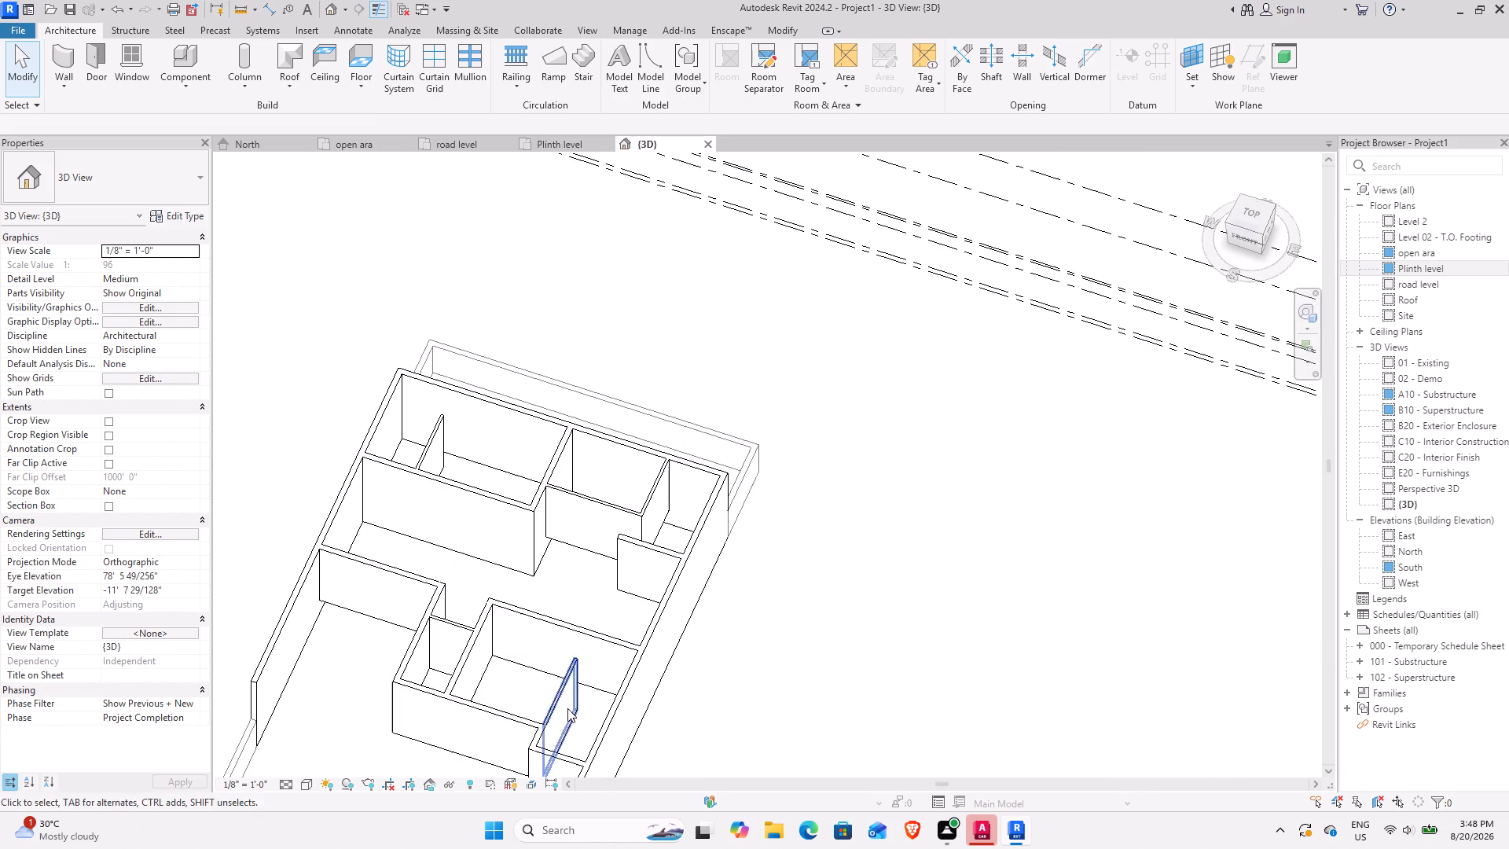
{"action": "middle_click_drag", "start_coordinate": [555, 700], "coordinate": [725, 568]}
{"action": "middle_click_drag", "start_coordinate": [702, 579], "coordinate": [571, 595]}
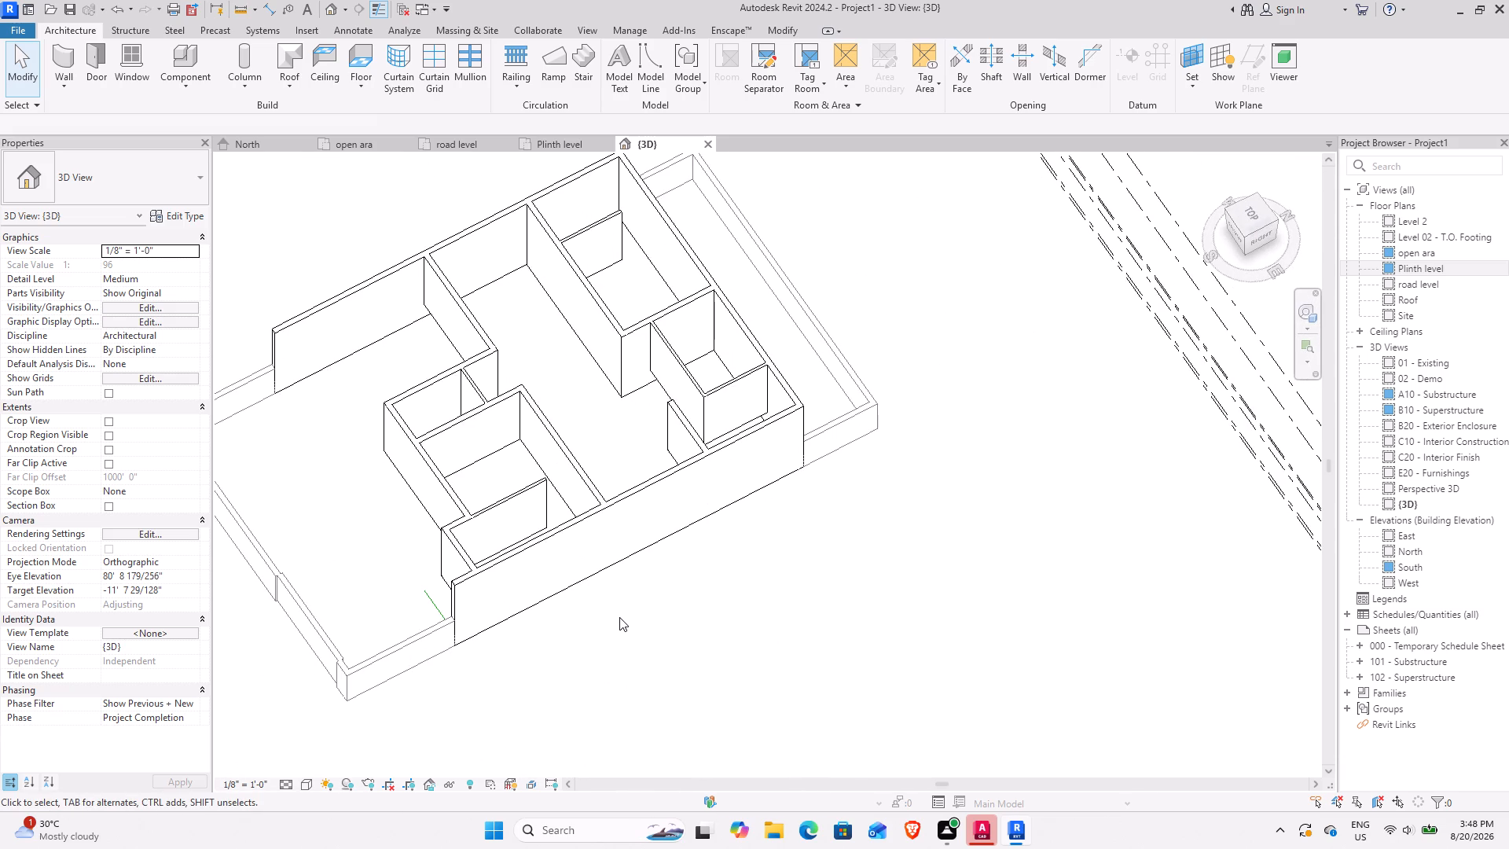
{"action": "middle_click_drag", "start_coordinate": [615, 617], "coordinate": [815, 643], "text": "shift"}
{"action": "middle_click_drag", "start_coordinate": [815, 644], "coordinate": [801, 560]}
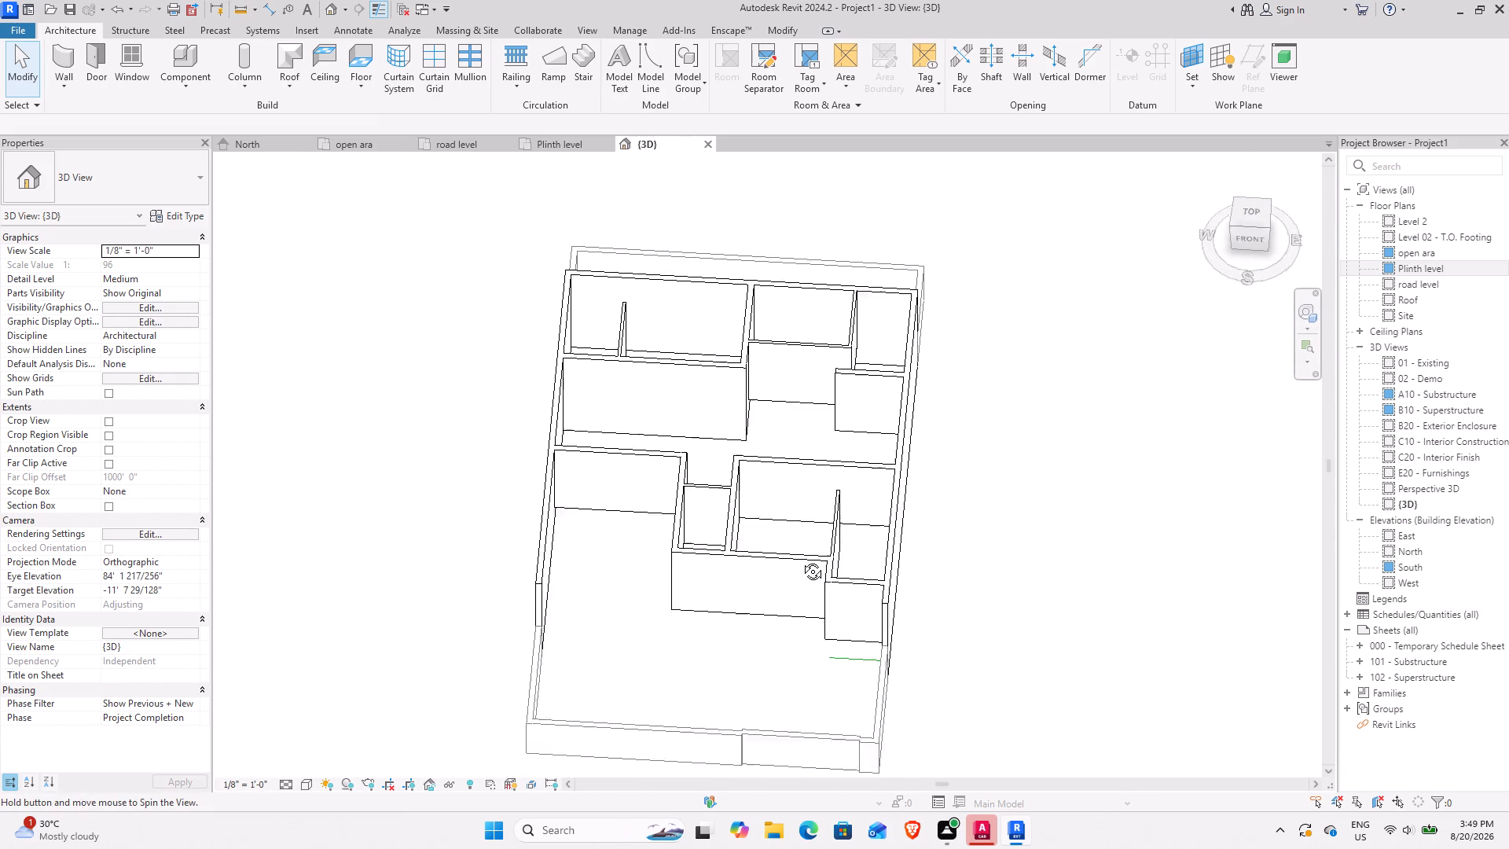
{"action": "middle_click_drag", "start_coordinate": [801, 560], "coordinate": [752, 605]}
{"action": "middle_click_drag", "start_coordinate": [538, 645], "coordinate": [606, 569]}
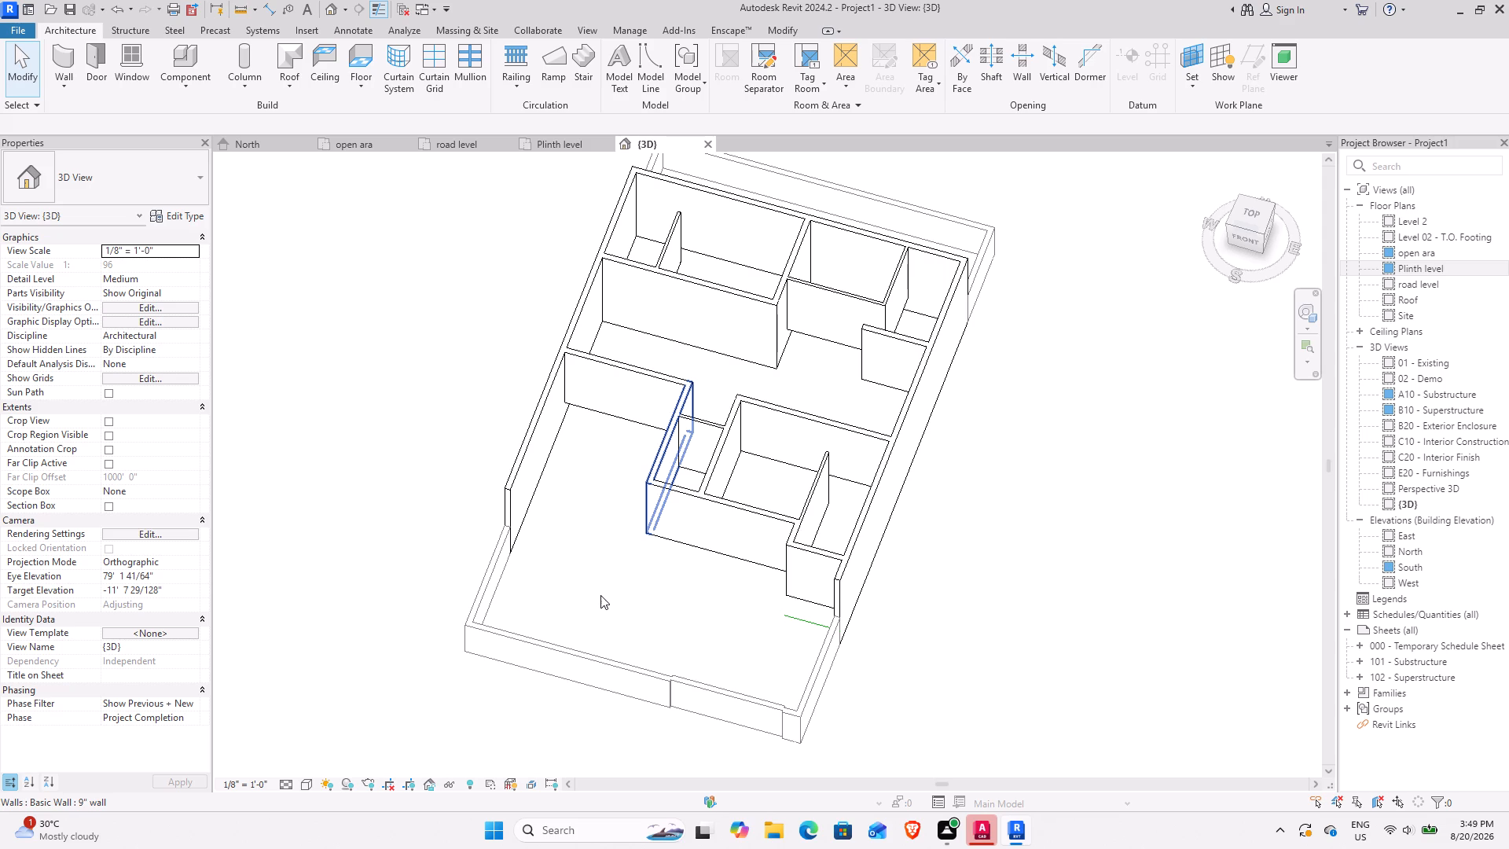
Examine the Plinth level plan from the front rooms and porch to the staircase and rear rooms.
{"action": "left_click", "coordinate": [548, 141]}
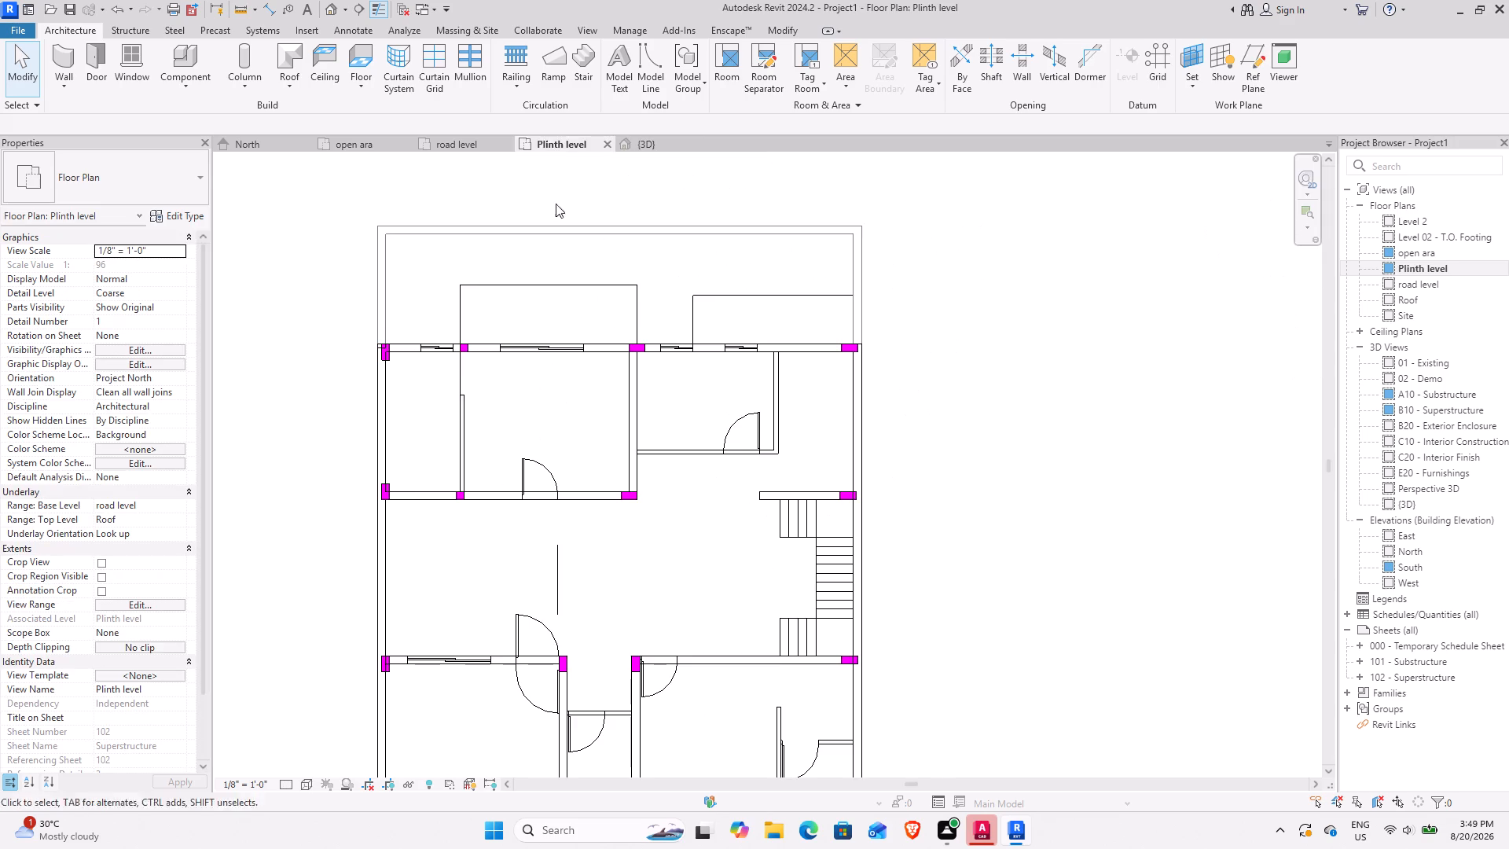
{"action": "middle_click_drag", "start_coordinate": [575, 673], "coordinate": [570, 398]}
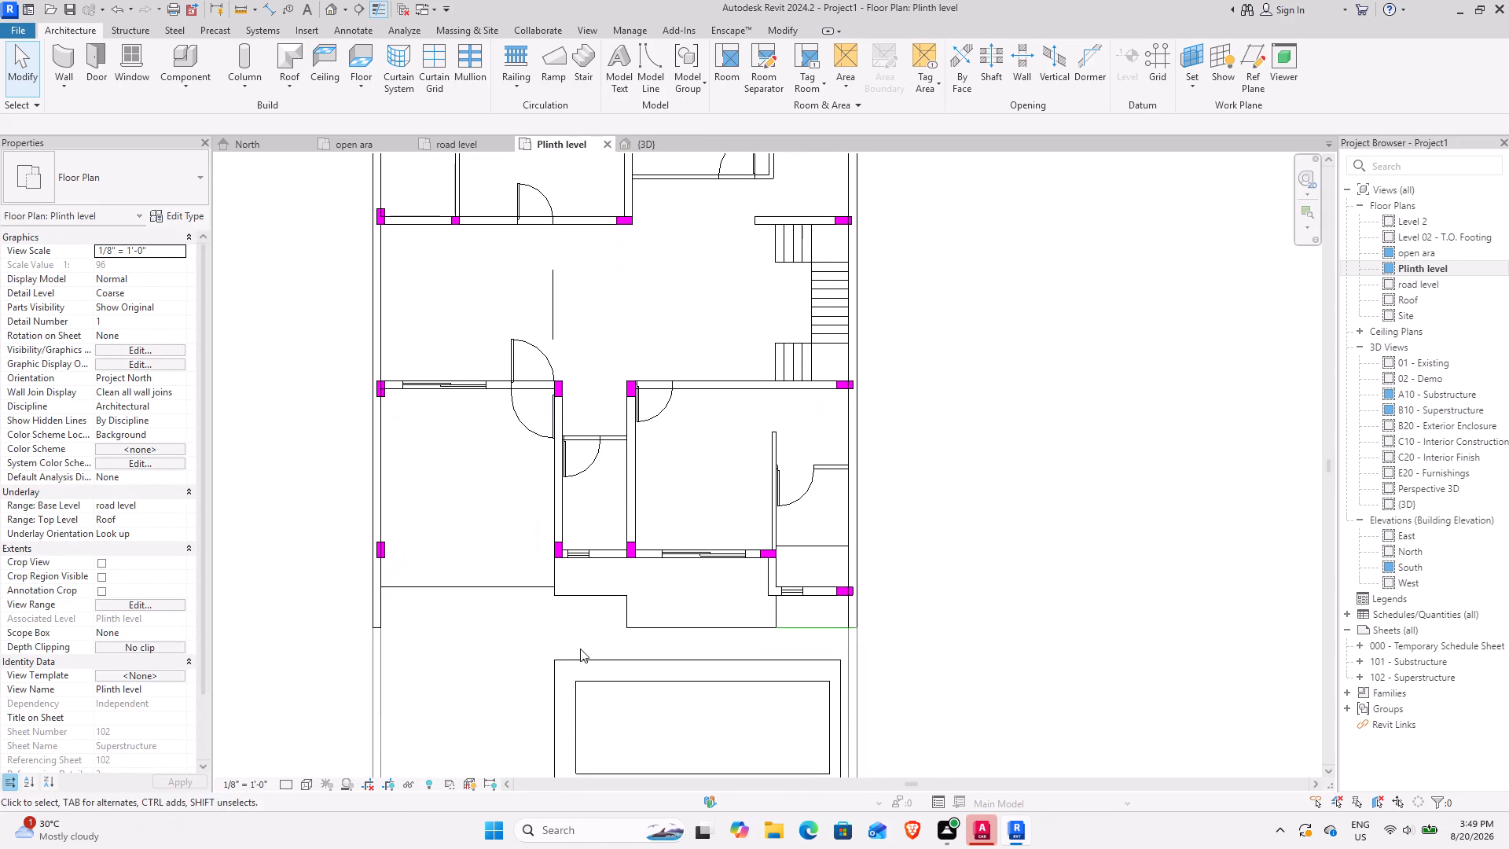
{"action": "scroll", "coordinate": [524, 381], "scroll_direction": "up", "scroll_amount": 3}
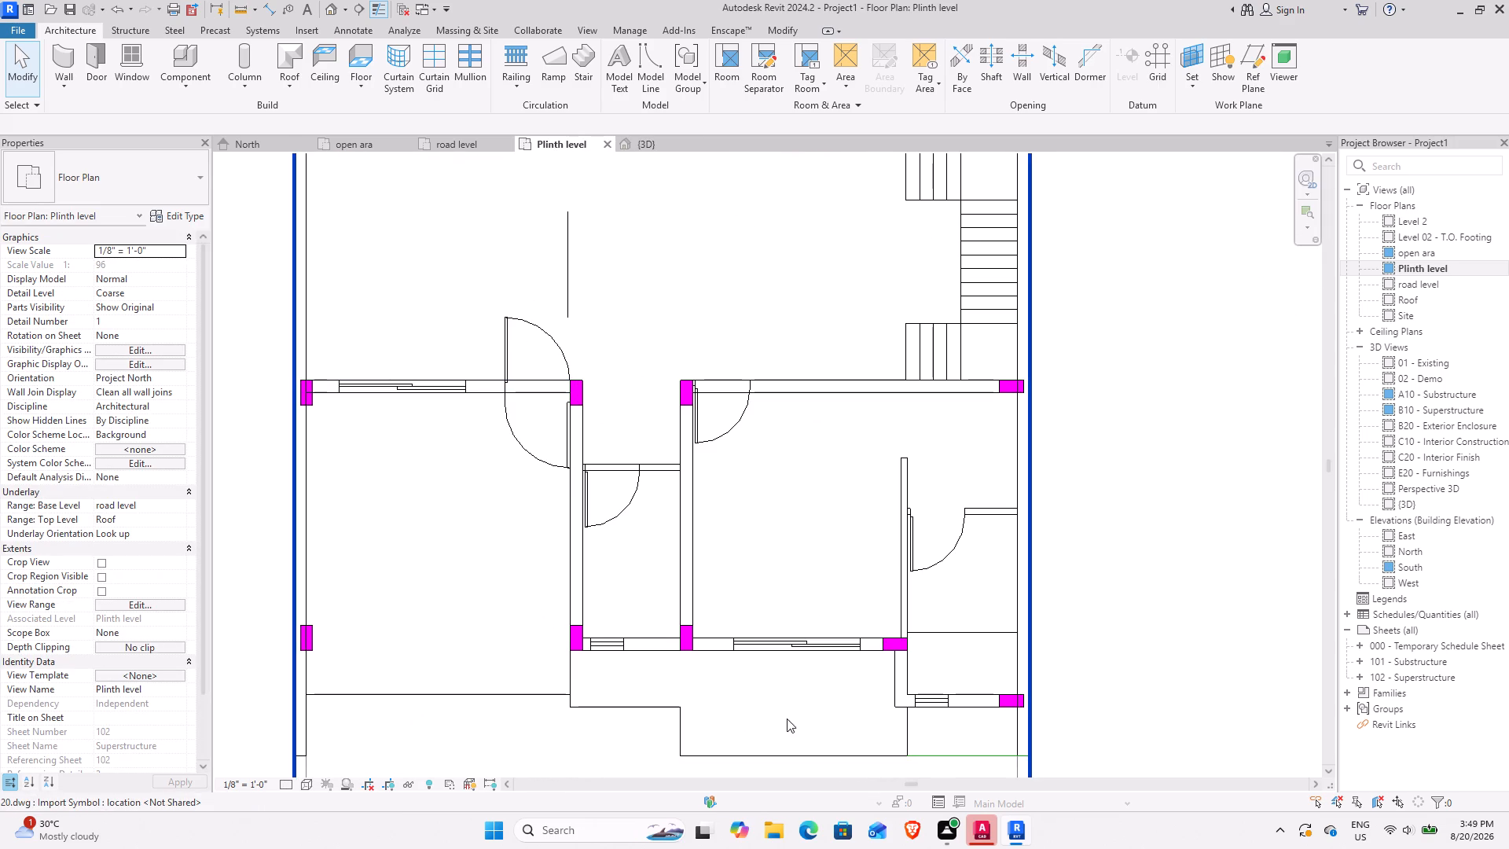
{"action": "middle_click_drag", "start_coordinate": [777, 710], "coordinate": [934, 622]}
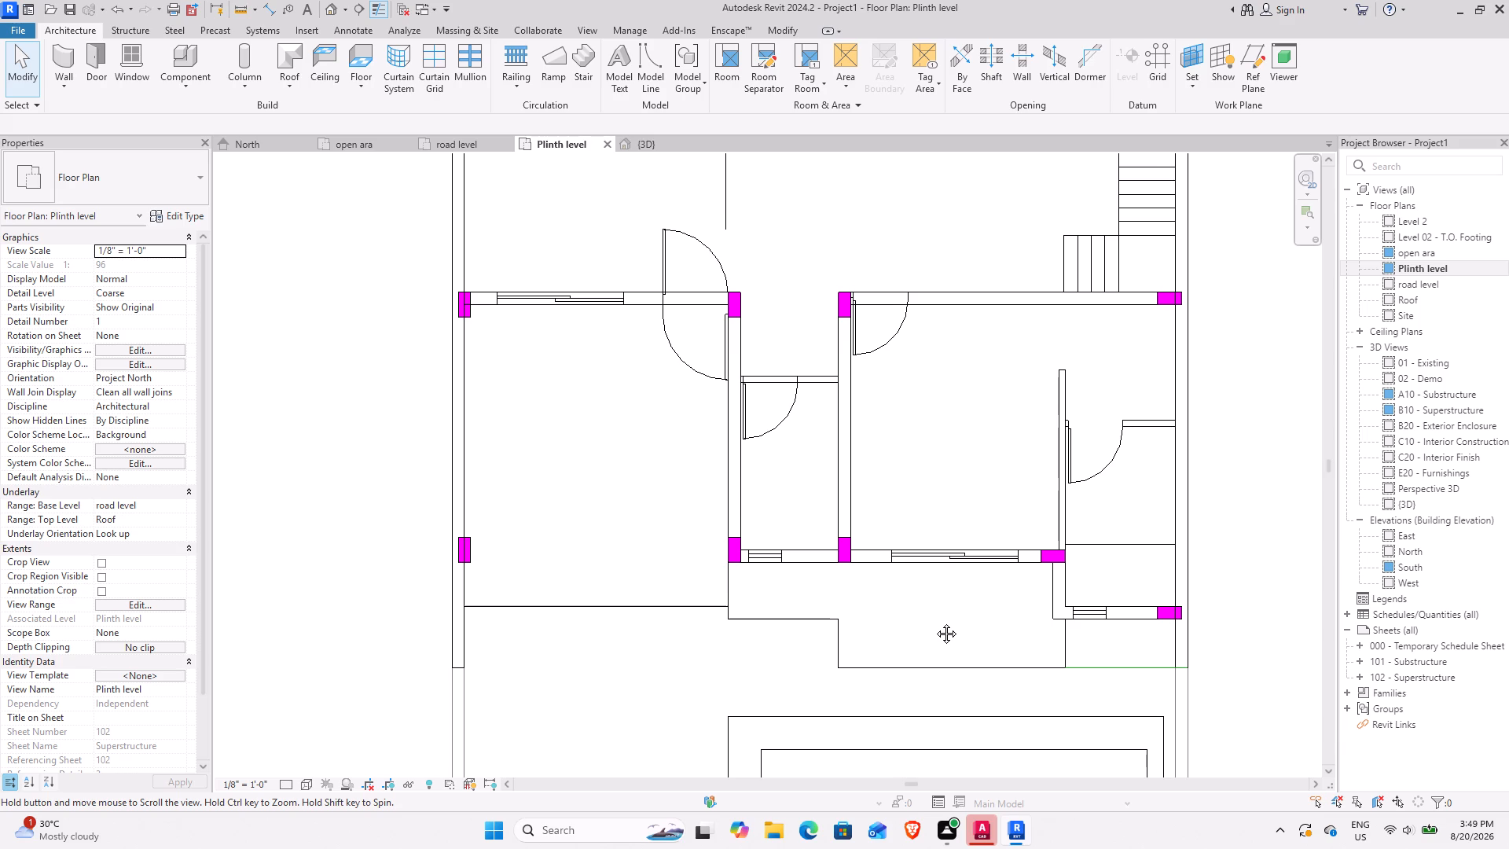
{"action": "middle_click_drag", "start_coordinate": [934, 622], "coordinate": [931, 623]}
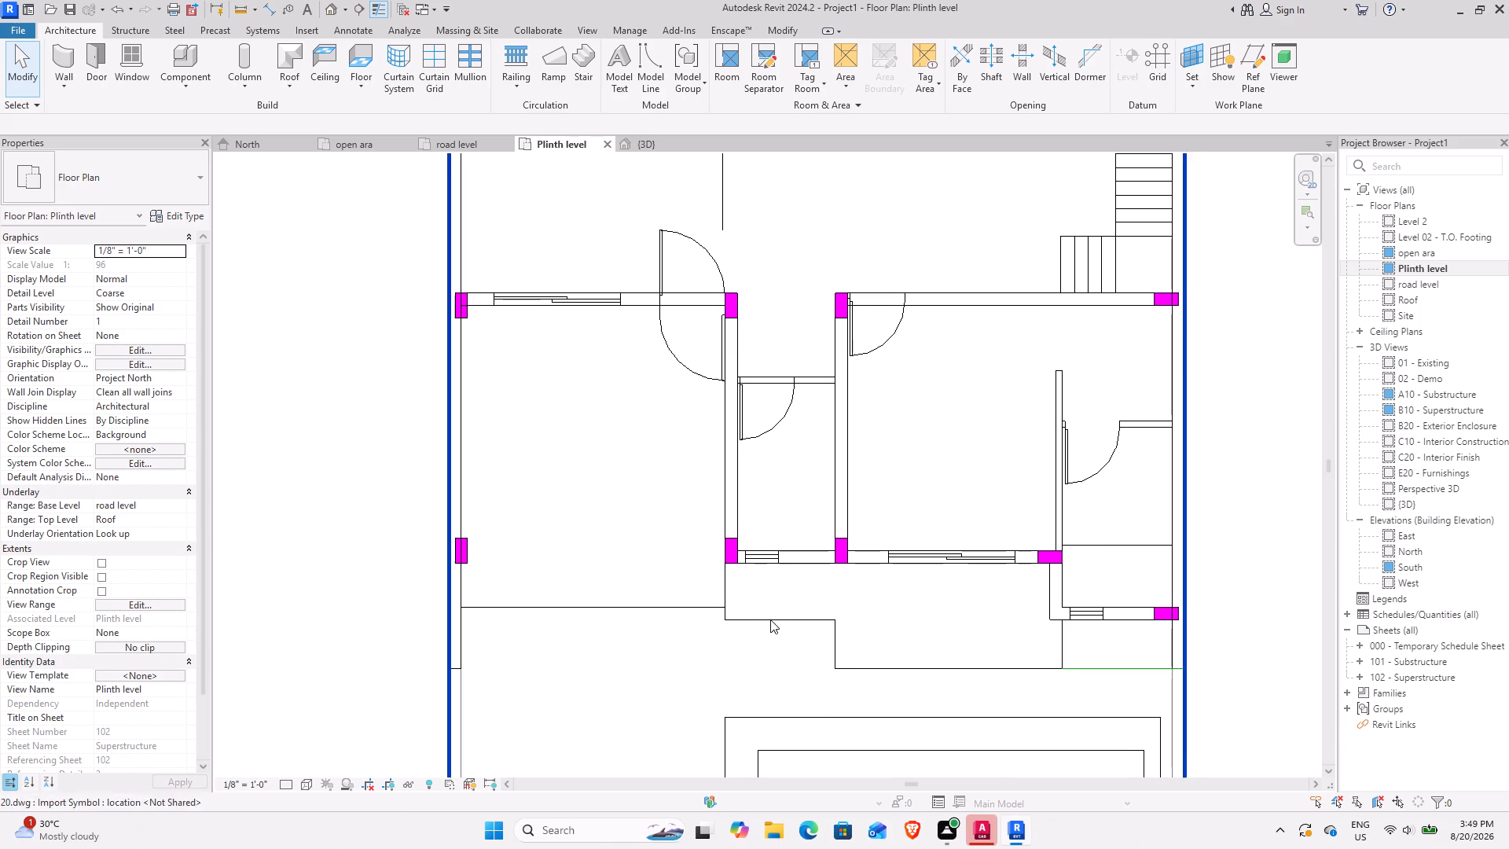
{"action": "middle_click_drag", "start_coordinate": [760, 619], "coordinate": [571, 744]}
{"action": "scroll", "coordinate": [632, 342], "scroll_direction": "down", "scroll_amount": 3}
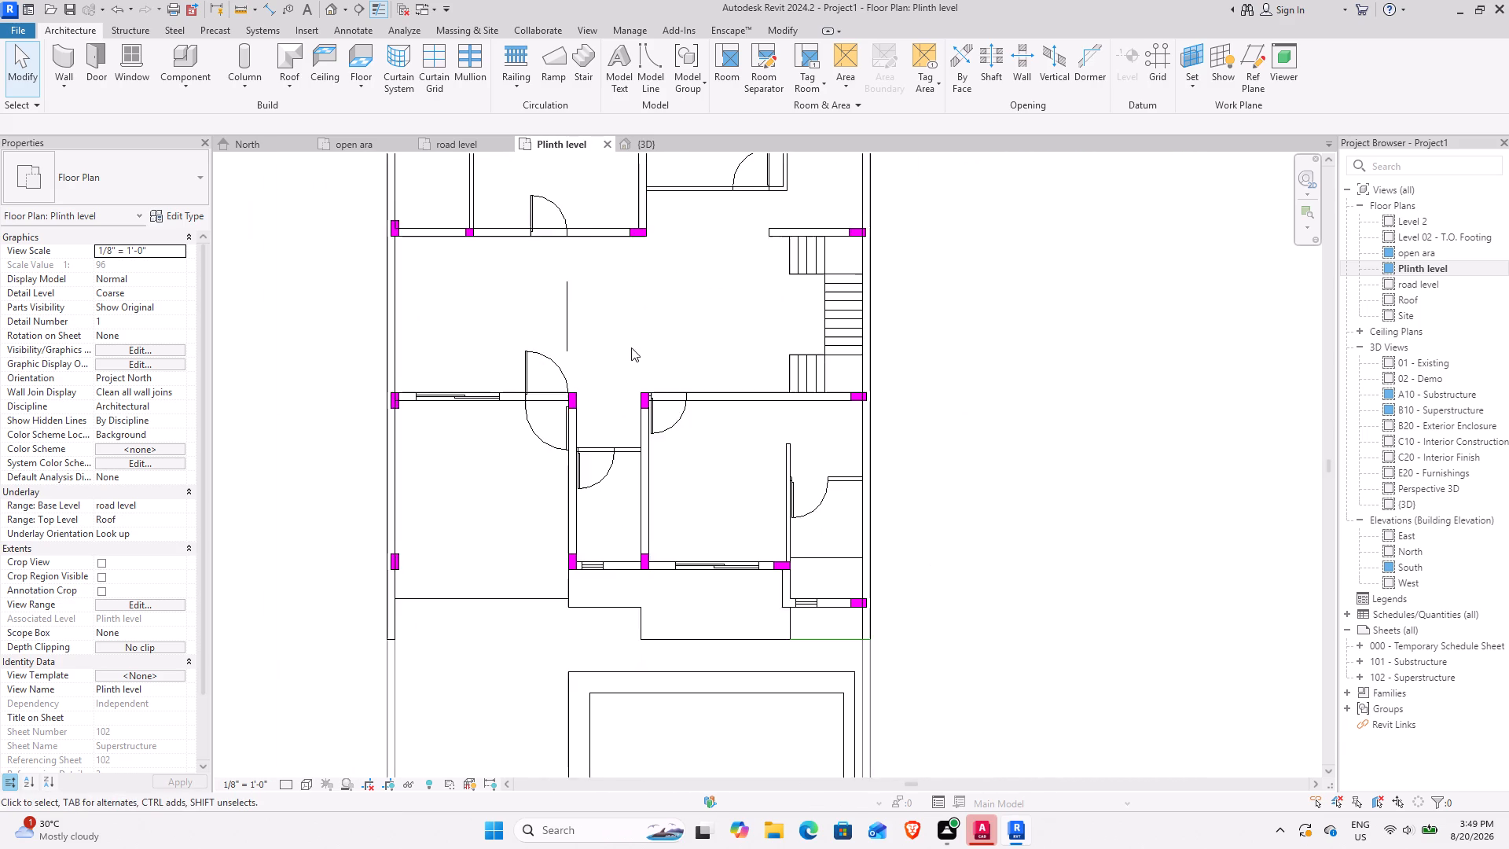
{"action": "middle_click_drag", "start_coordinate": [626, 335], "coordinate": [663, 527]}
{"action": "middle_click_drag", "start_coordinate": [821, 498], "coordinate": [832, 562]}
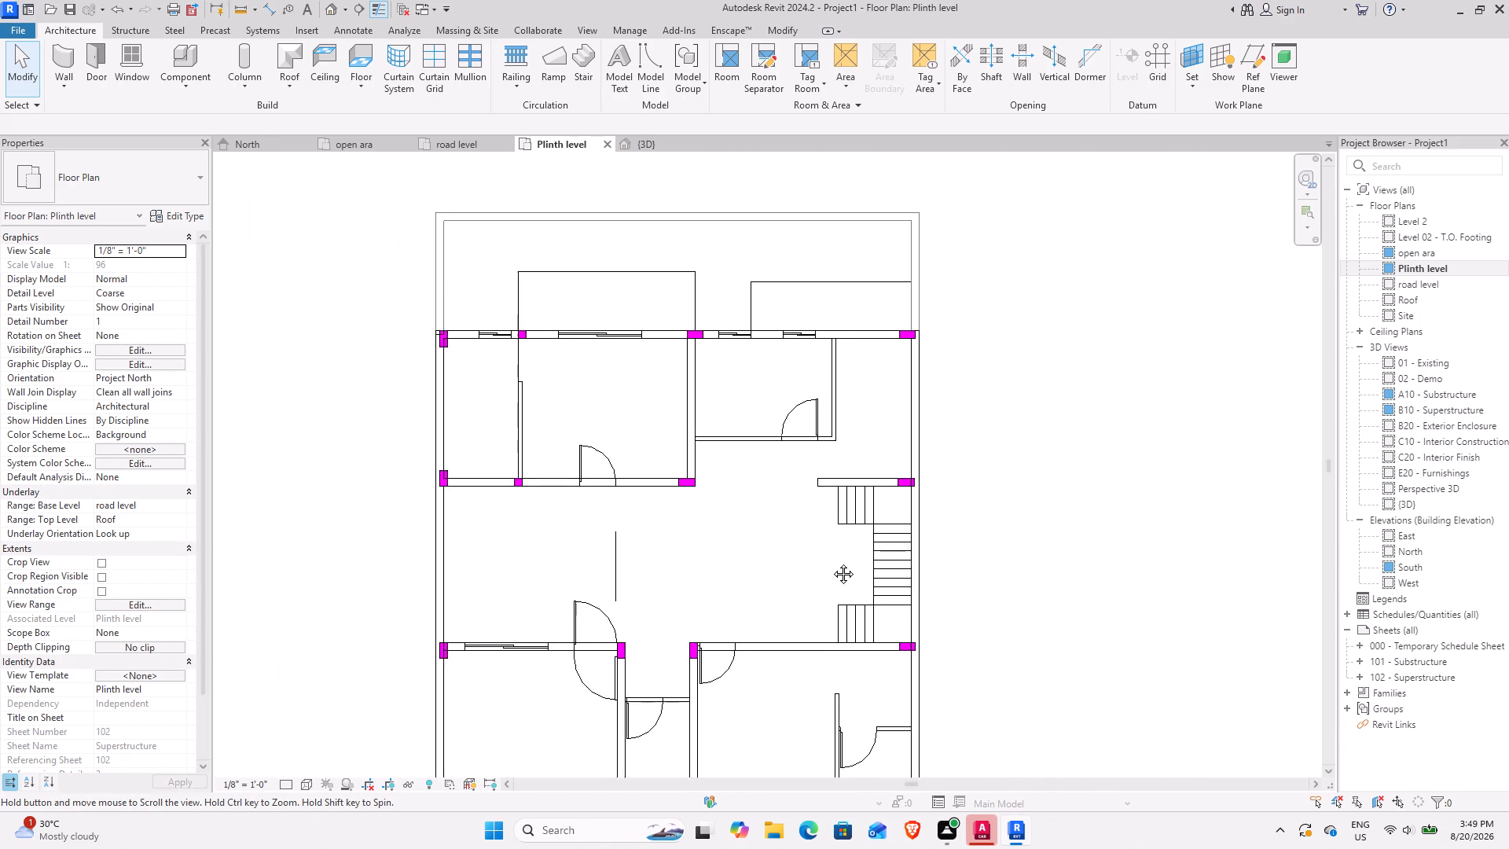
{"action": "middle_click_drag", "start_coordinate": [832, 562], "coordinate": [823, 568]}
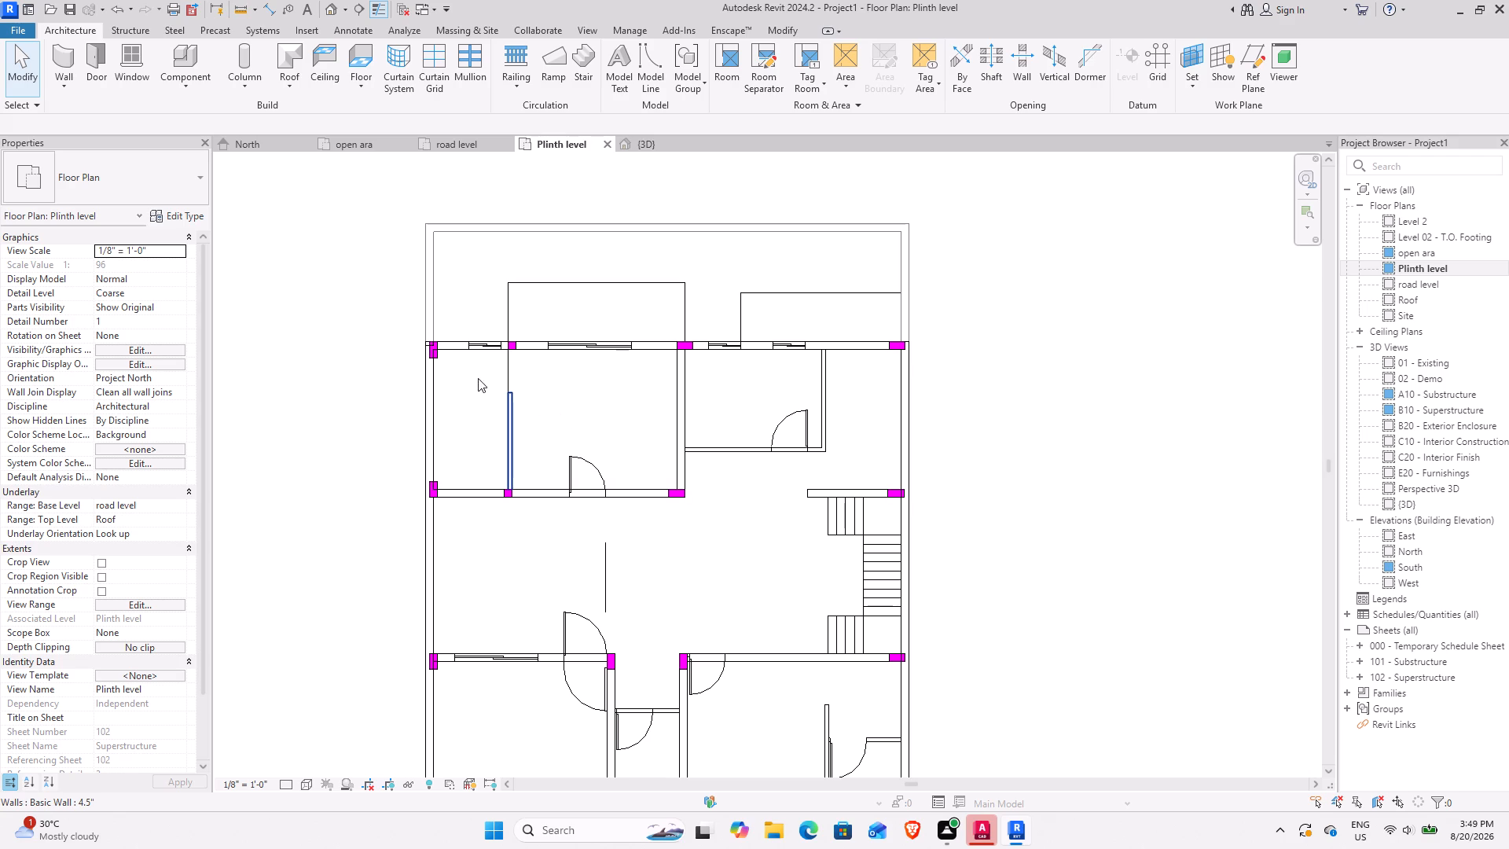
Start a floor at Plinth level and save the project in the revit folder as "20-8-26 duplex G+1".
{"action": "left_click", "coordinate": [364, 56]}
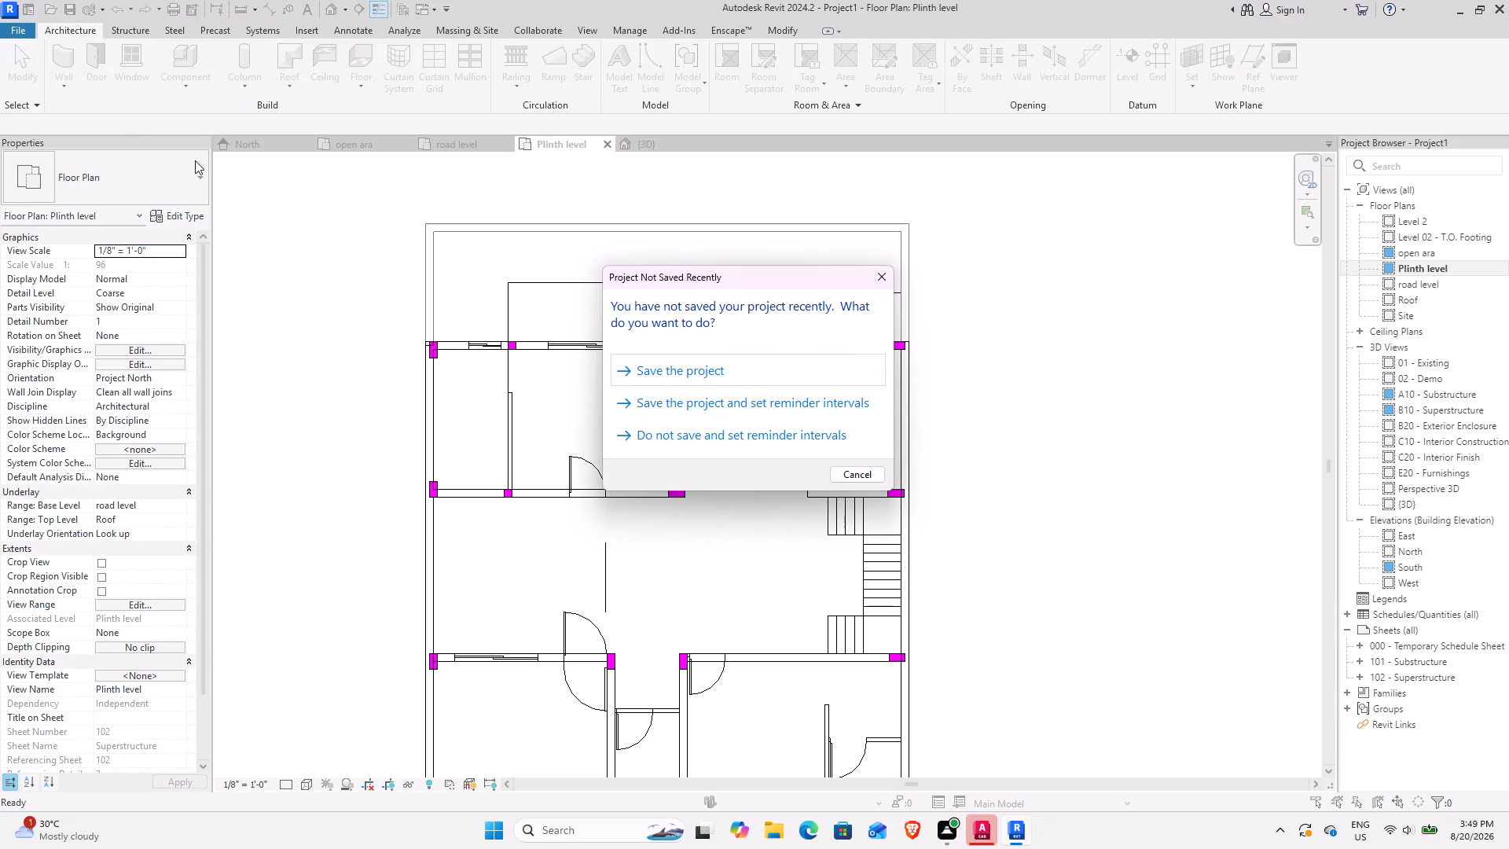
{"action": "left_click", "coordinate": [655, 366]}
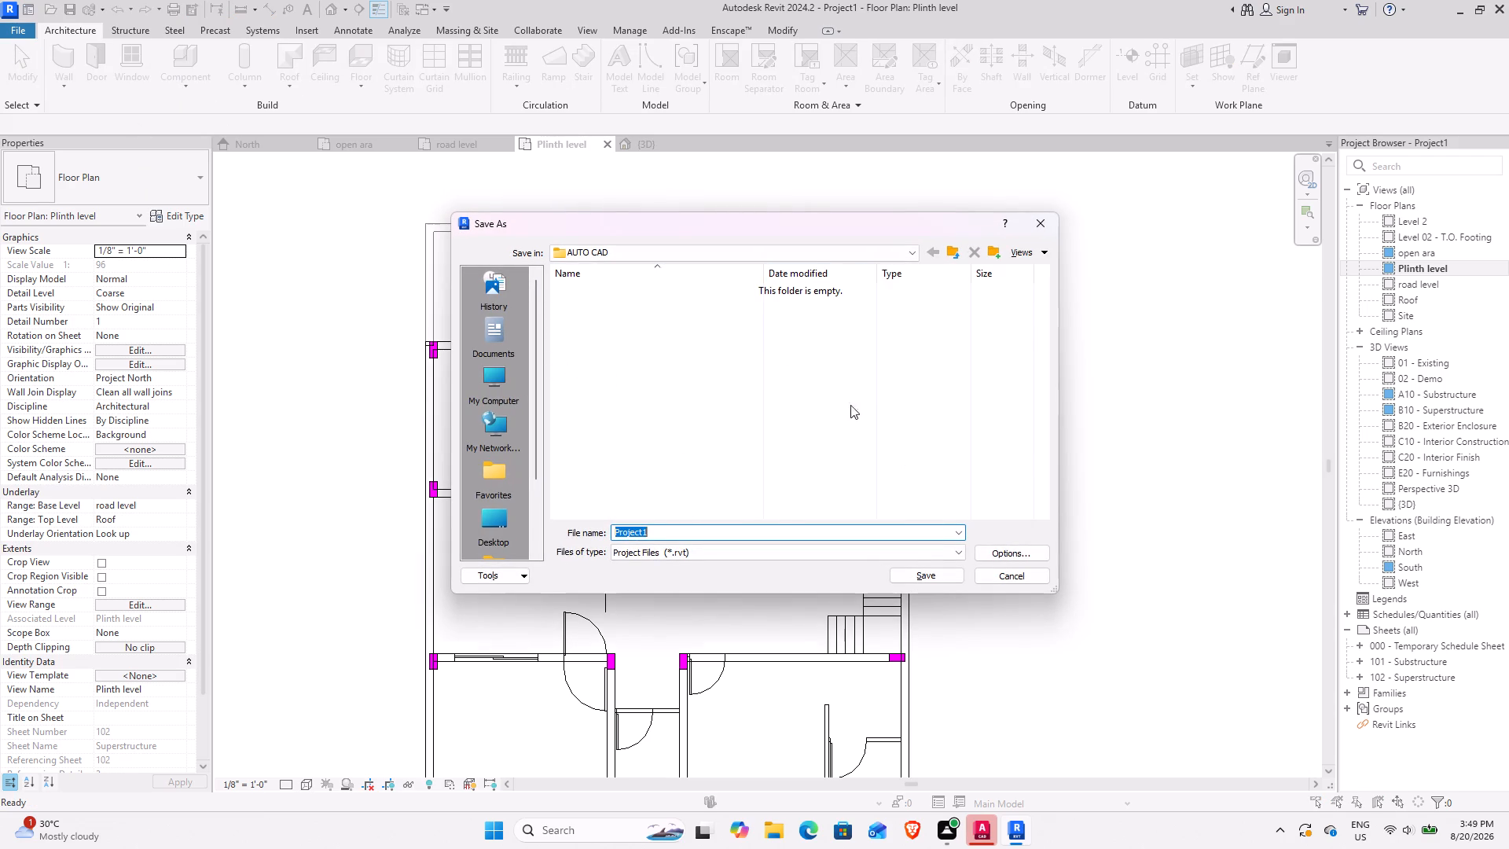
{"action": "left_click", "coordinate": [864, 252]}
{"action": "left_click", "coordinate": [670, 318]}
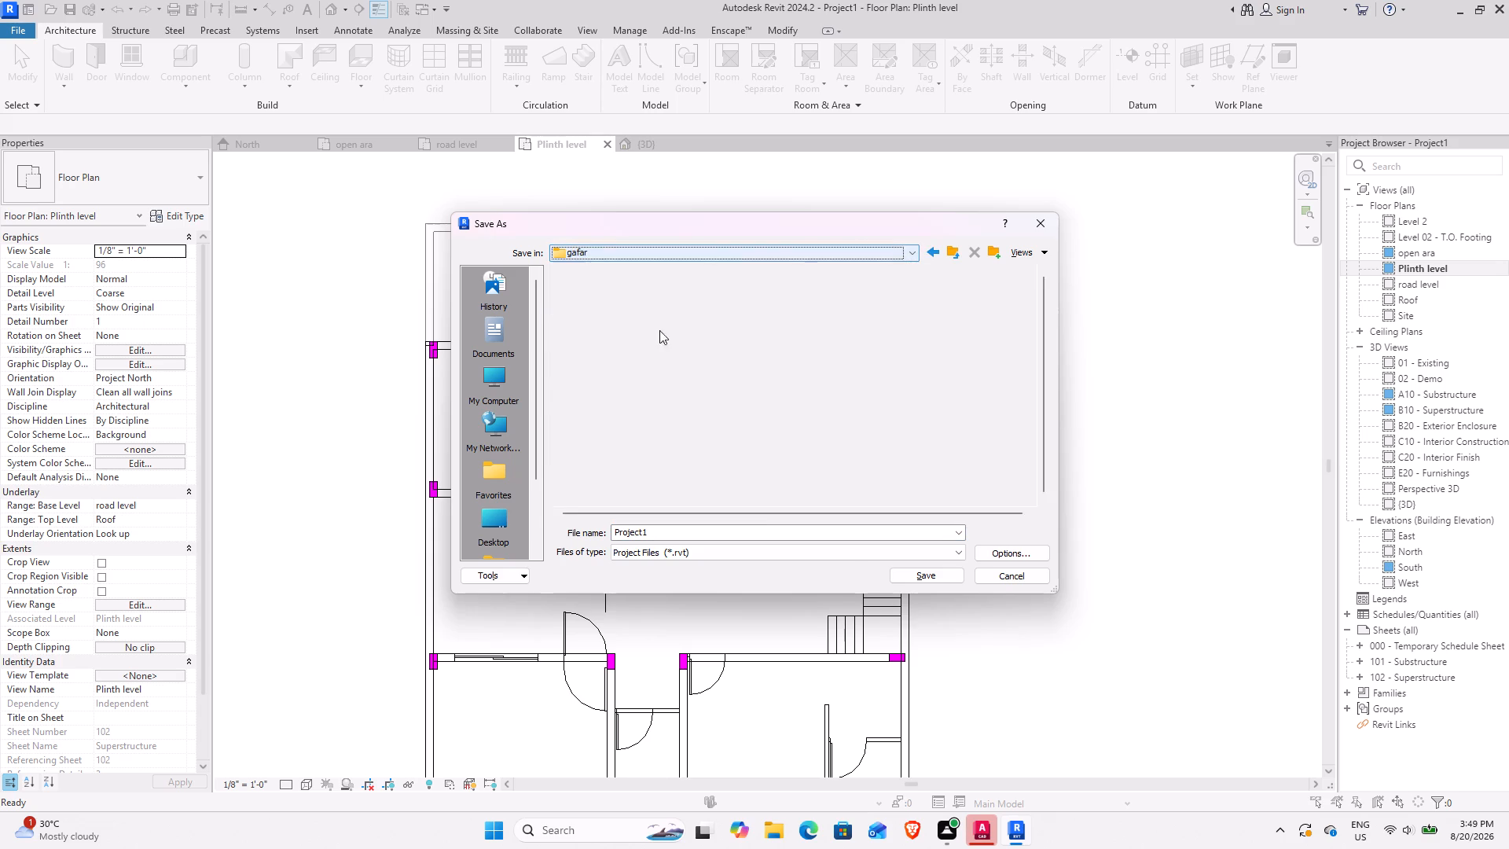
{"action": "scroll", "coordinate": [618, 388], "scroll_direction": "down", "scroll_amount": 3}
{"action": "double_click", "coordinate": [590, 458]}
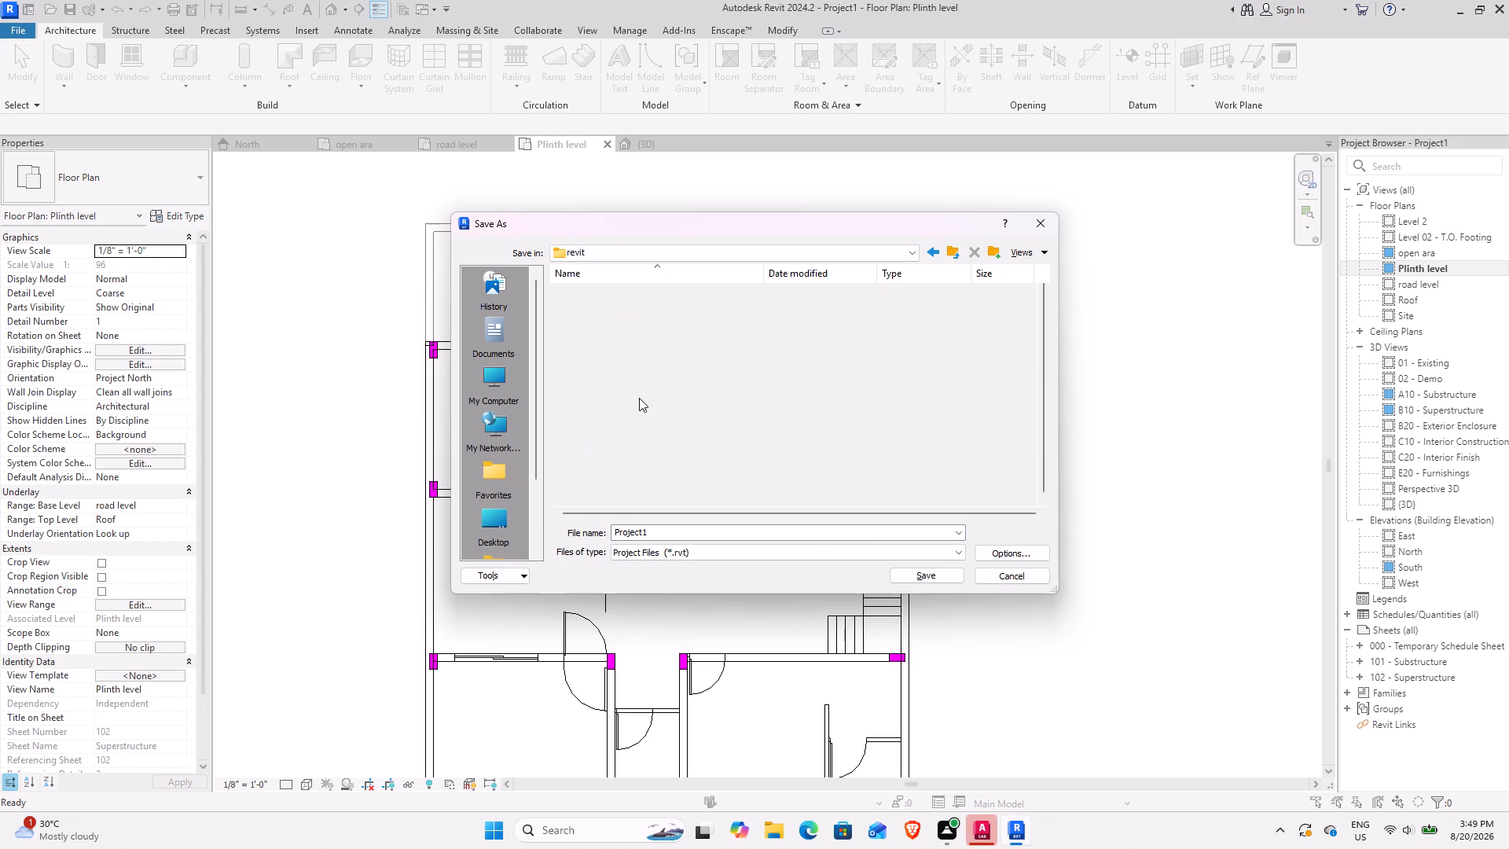
{"action": "left_click", "coordinate": [694, 535]}
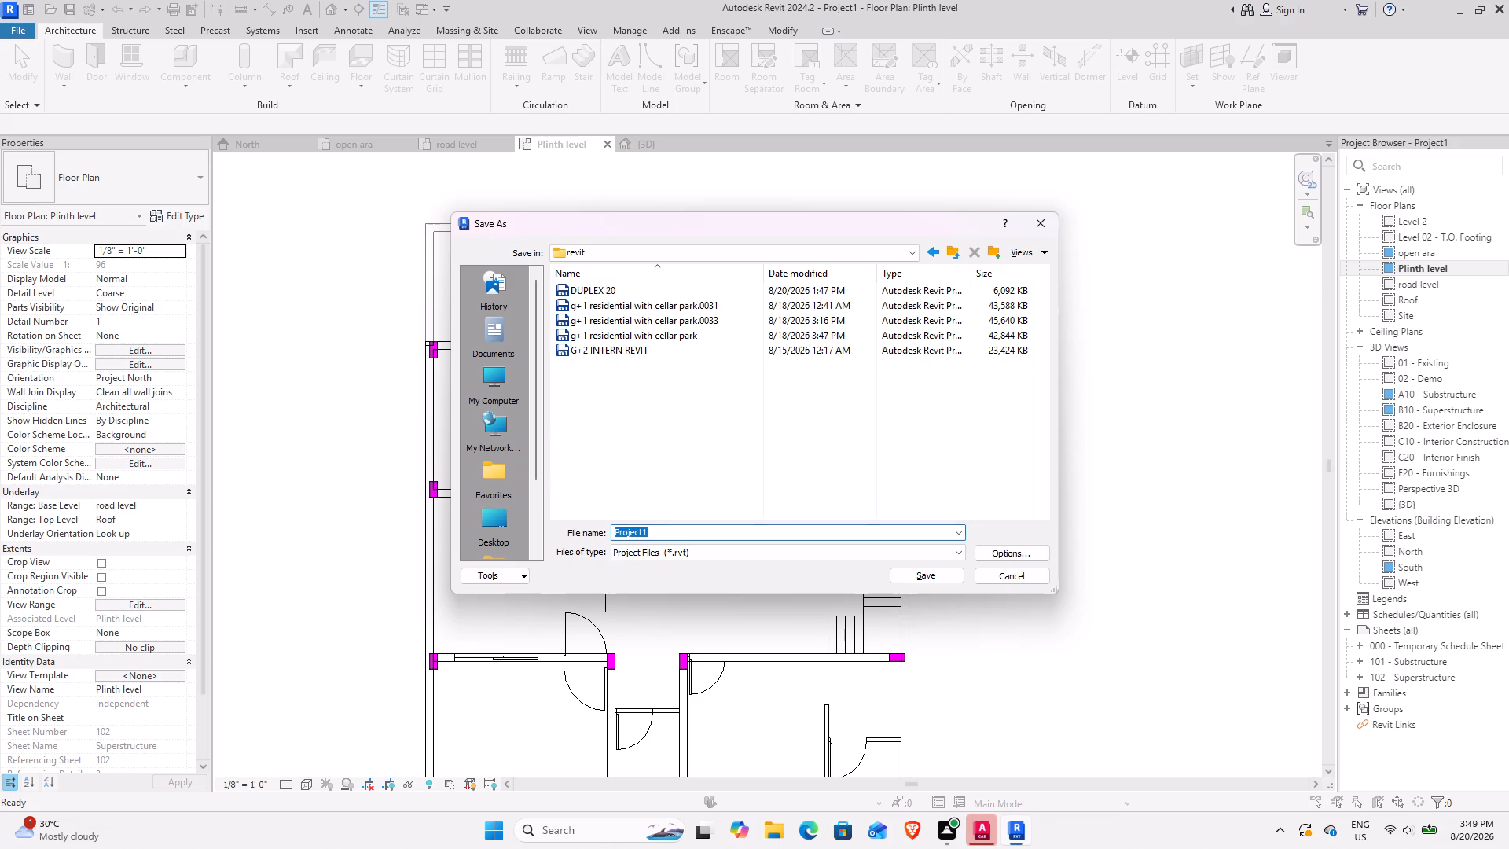
{"action": "type", "text": "20"}
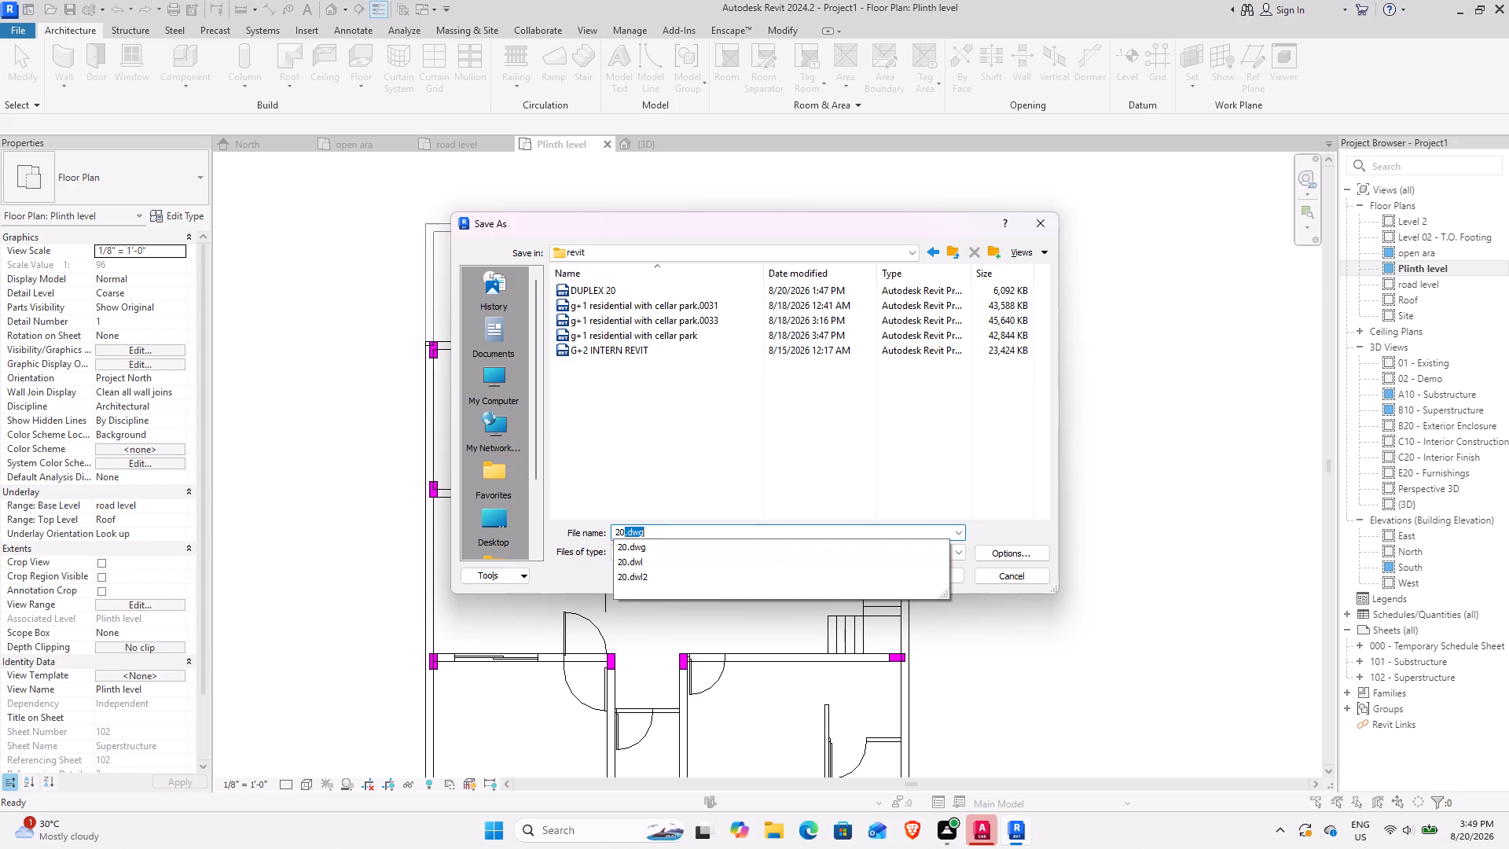
{"action": "type", "text": "-8"}
{"action": "key", "text": "minus"}
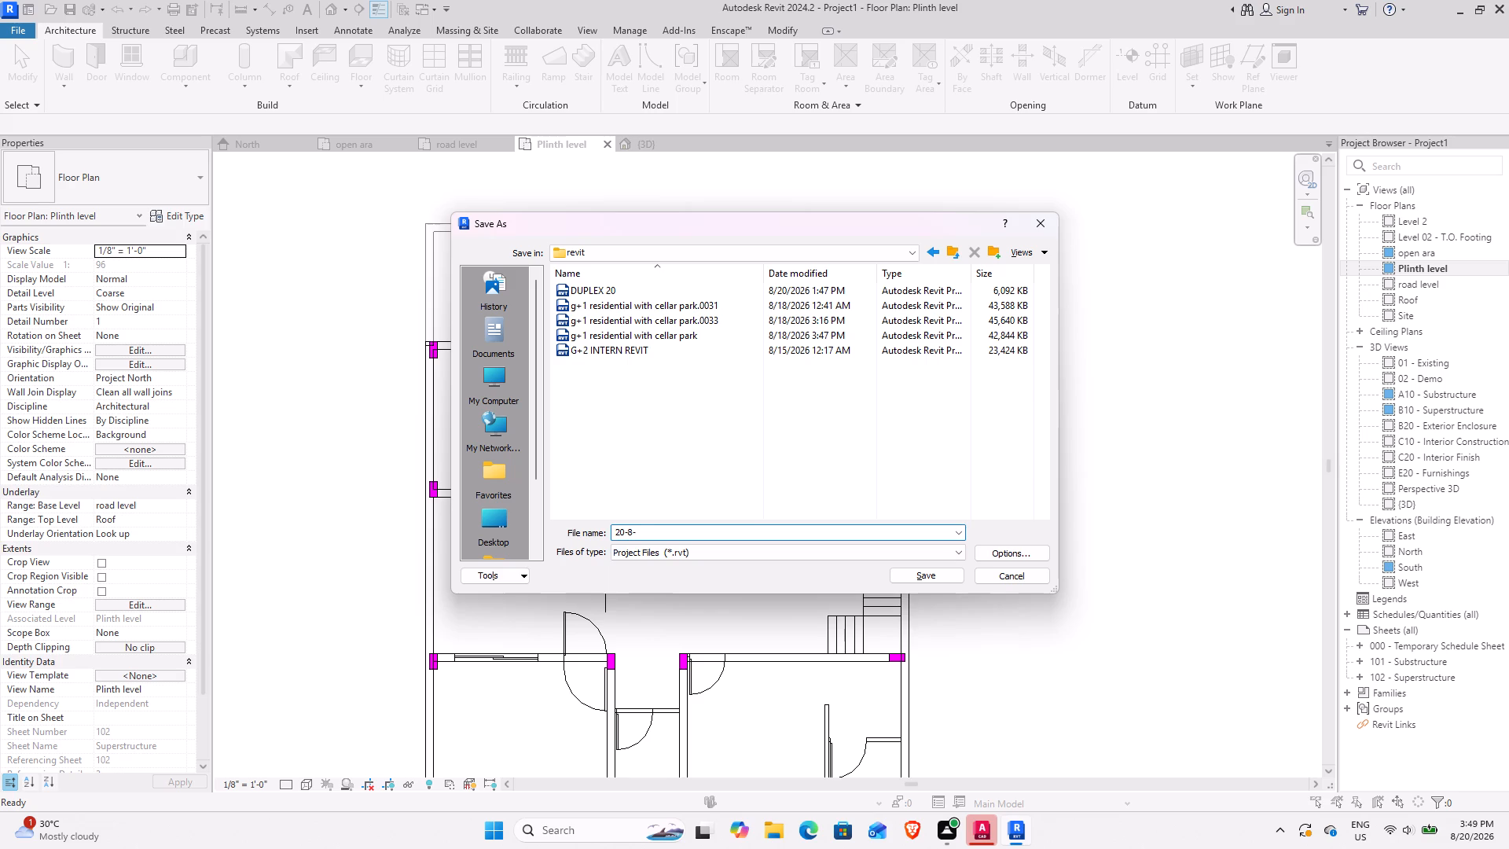
{"action": "type", "text": "26"}
{"action": "key", "text": "space"}
{"action": "type", "text": "duplex"}
{"action": "key", "text": "space"}
{"action": "key", "text": "g"}
{"action": "key", "text": "shift+underscore"}
{"action": "key", "text": "BackSpace"}
{"action": "key", "text": "shift+plus"}
{"action": "key", "text": "1"}
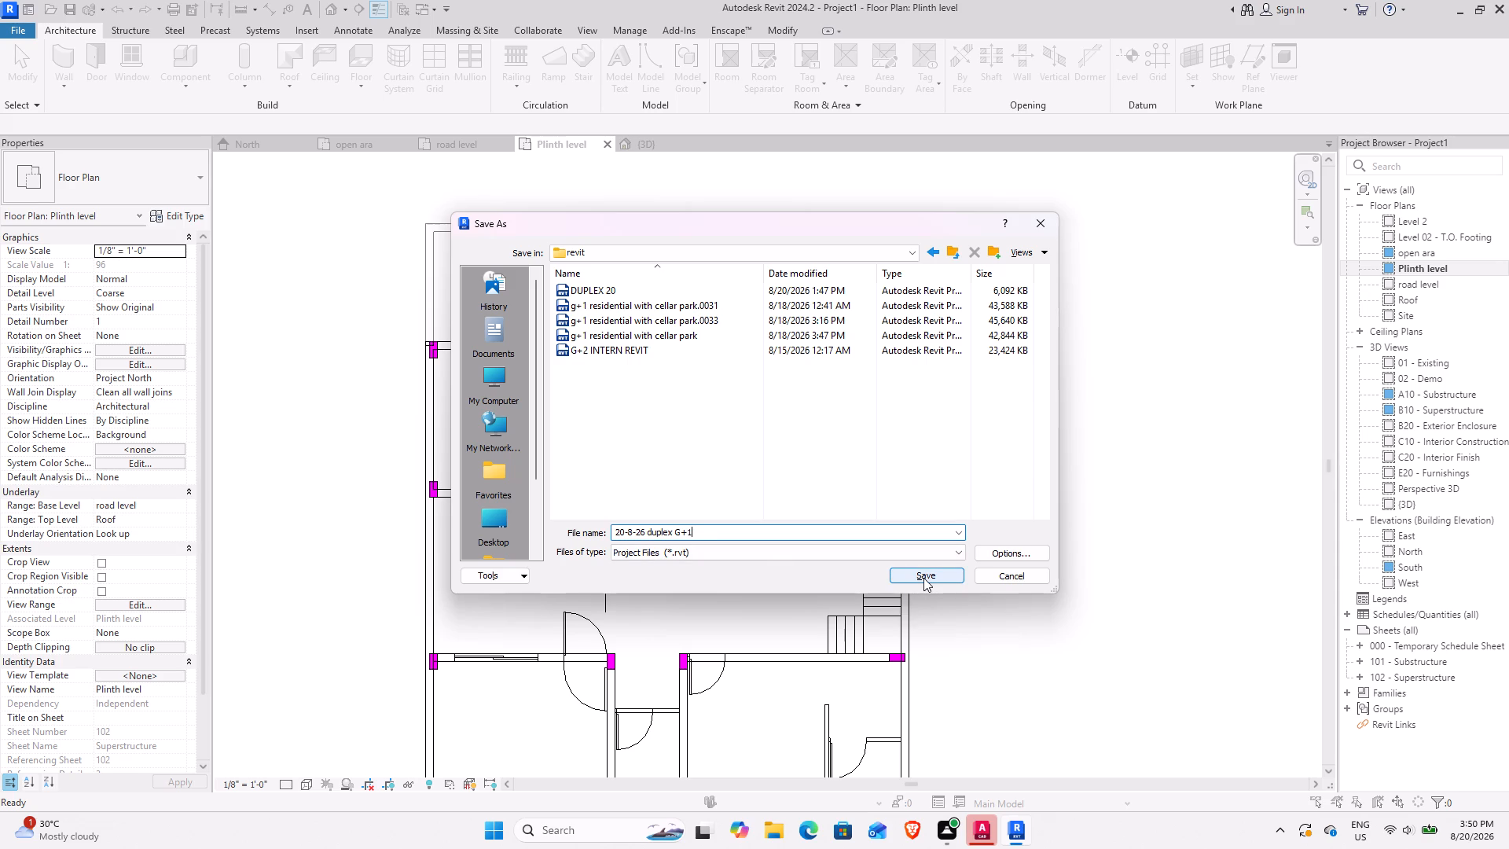
{"action": "left_click", "coordinate": [923, 578]}
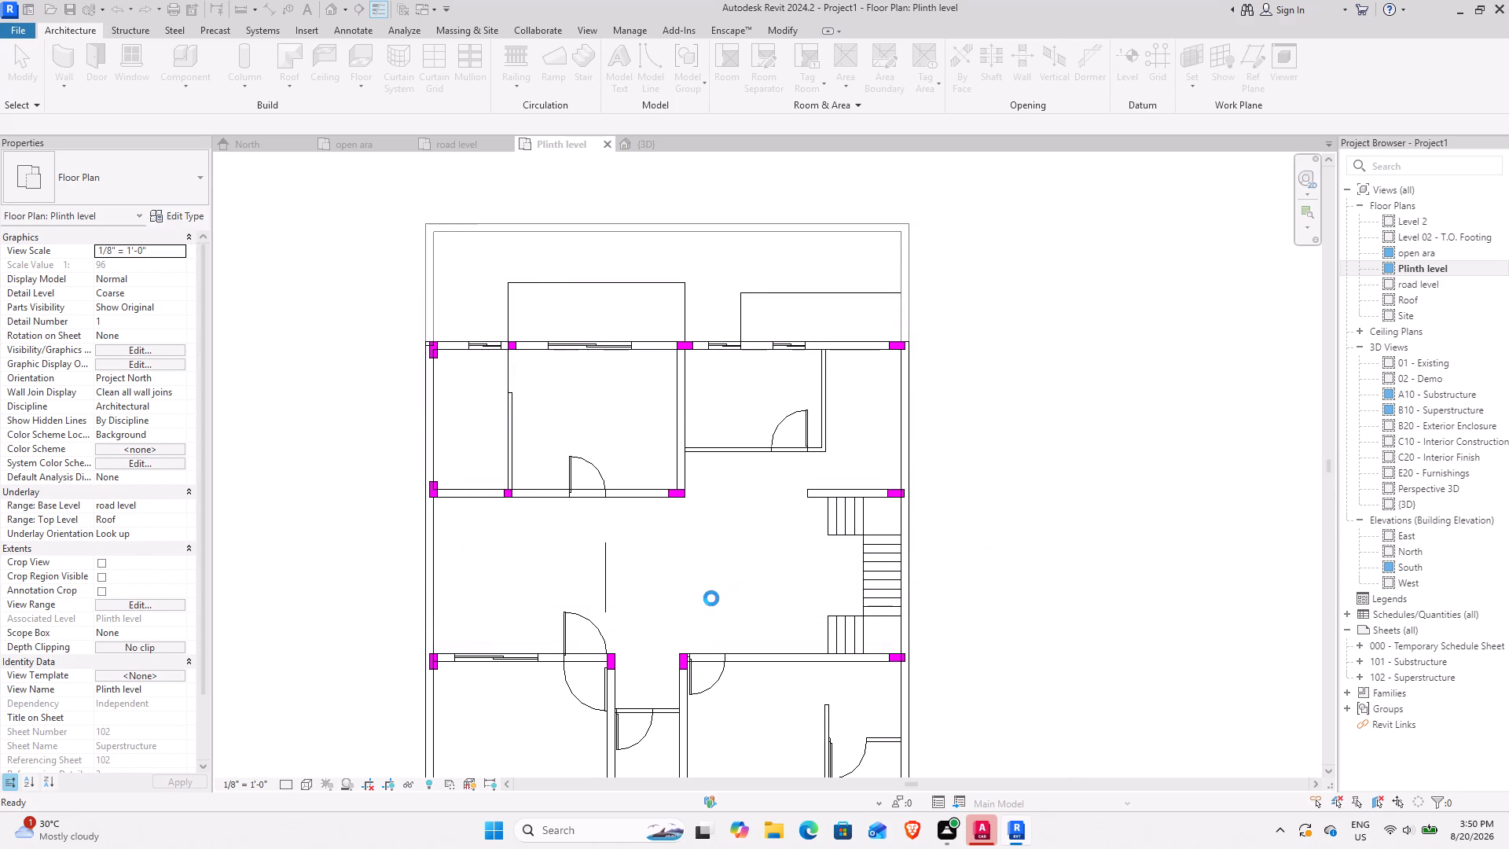
Sketch a rectangular Concrete Slab - 6" boundary from the rear west inner wall corner to the front east room's inner southeast corner.
{"action": "middle_click_drag", "start_coordinate": [668, 598], "coordinate": [651, 472]}
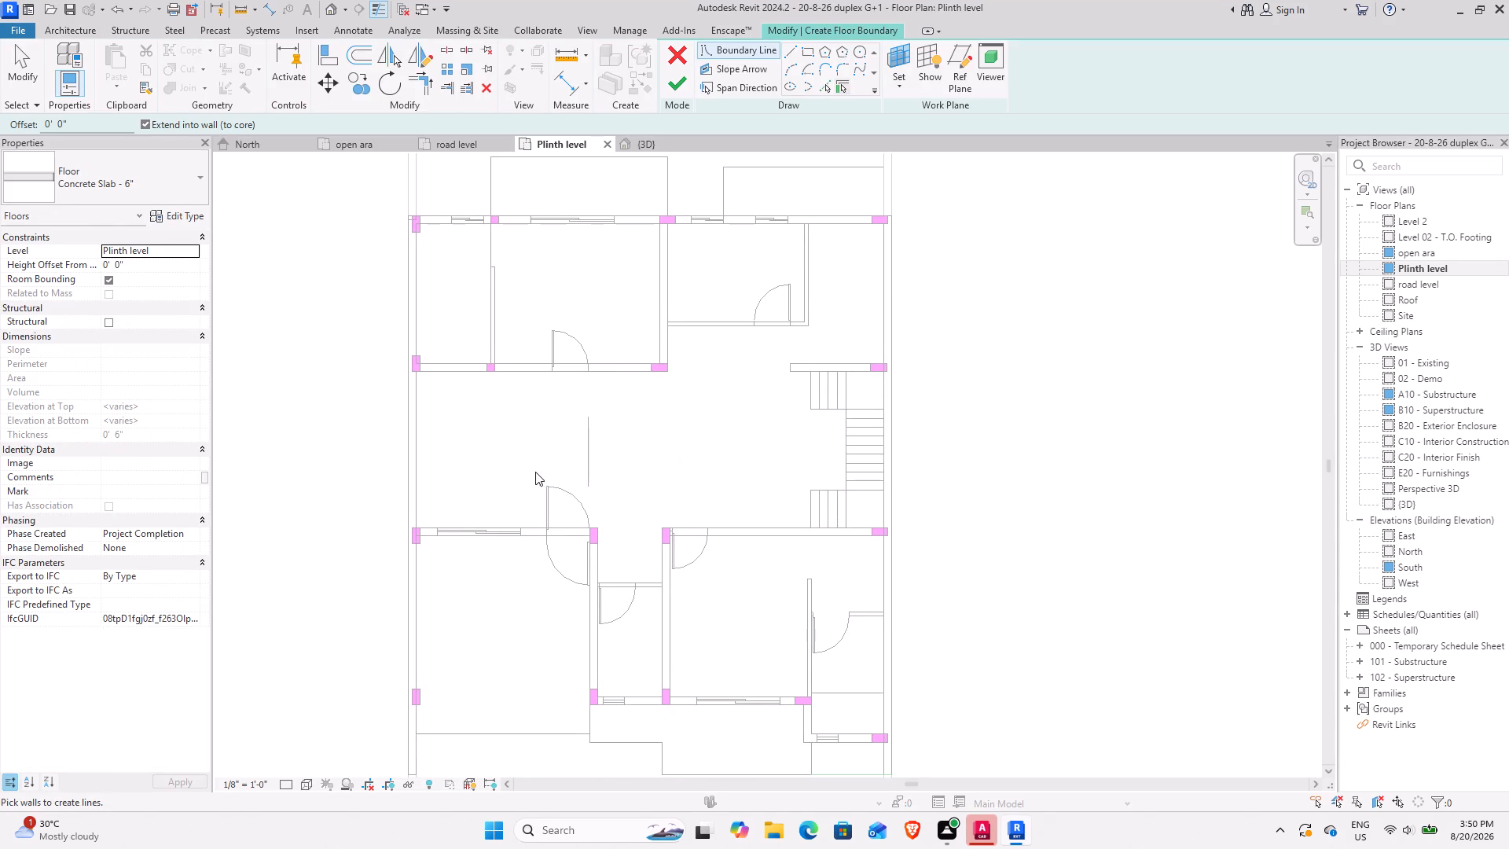
{"action": "middle_click_drag", "start_coordinate": [538, 312], "coordinate": [620, 661]}
{"action": "left_click", "coordinate": [814, 49]}
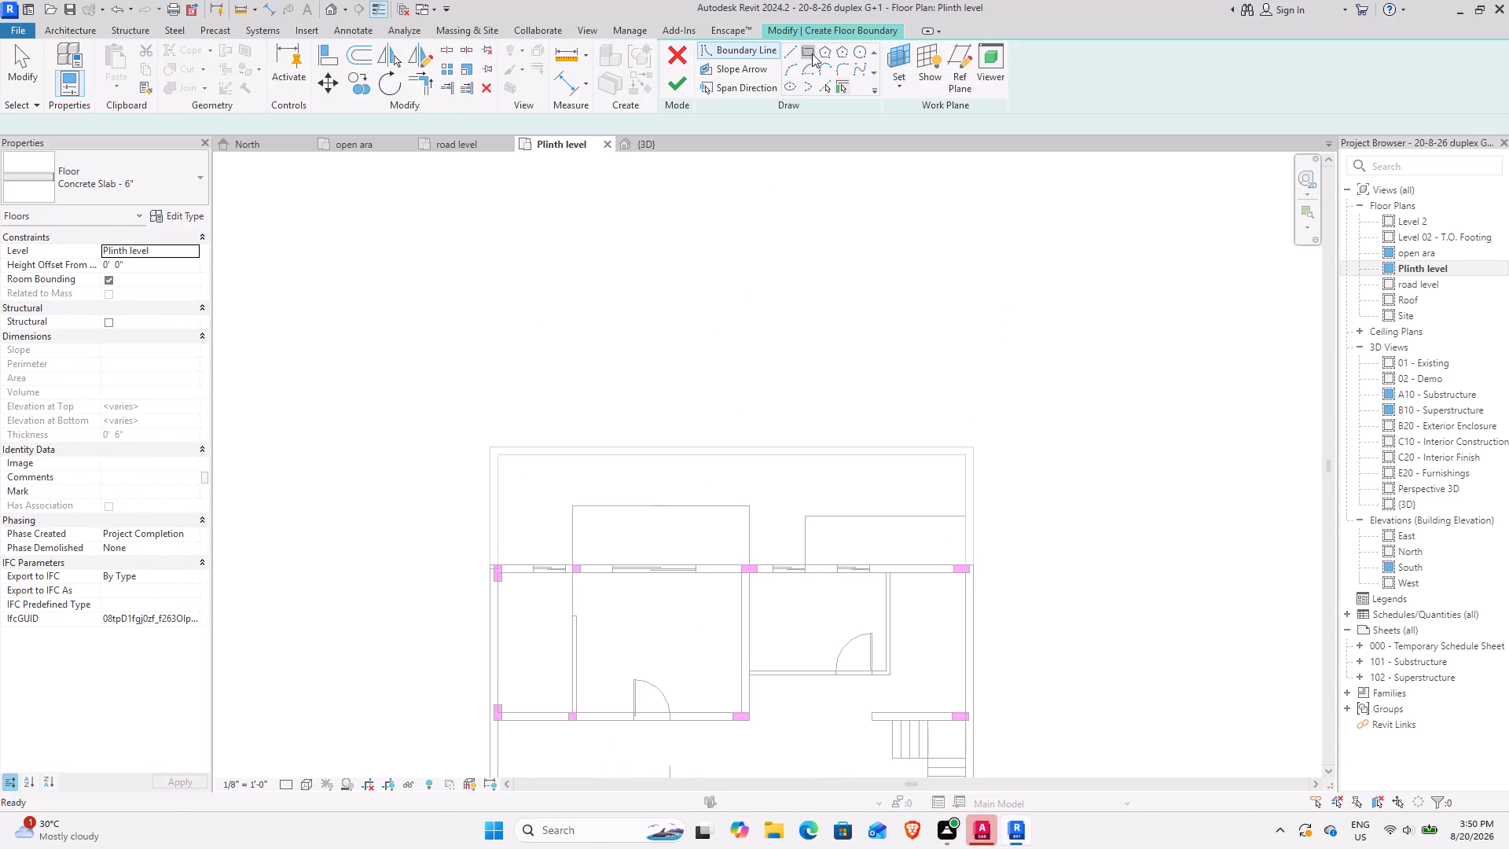
{"action": "middle_click_drag", "start_coordinate": [703, 641], "coordinate": [639, 524]}
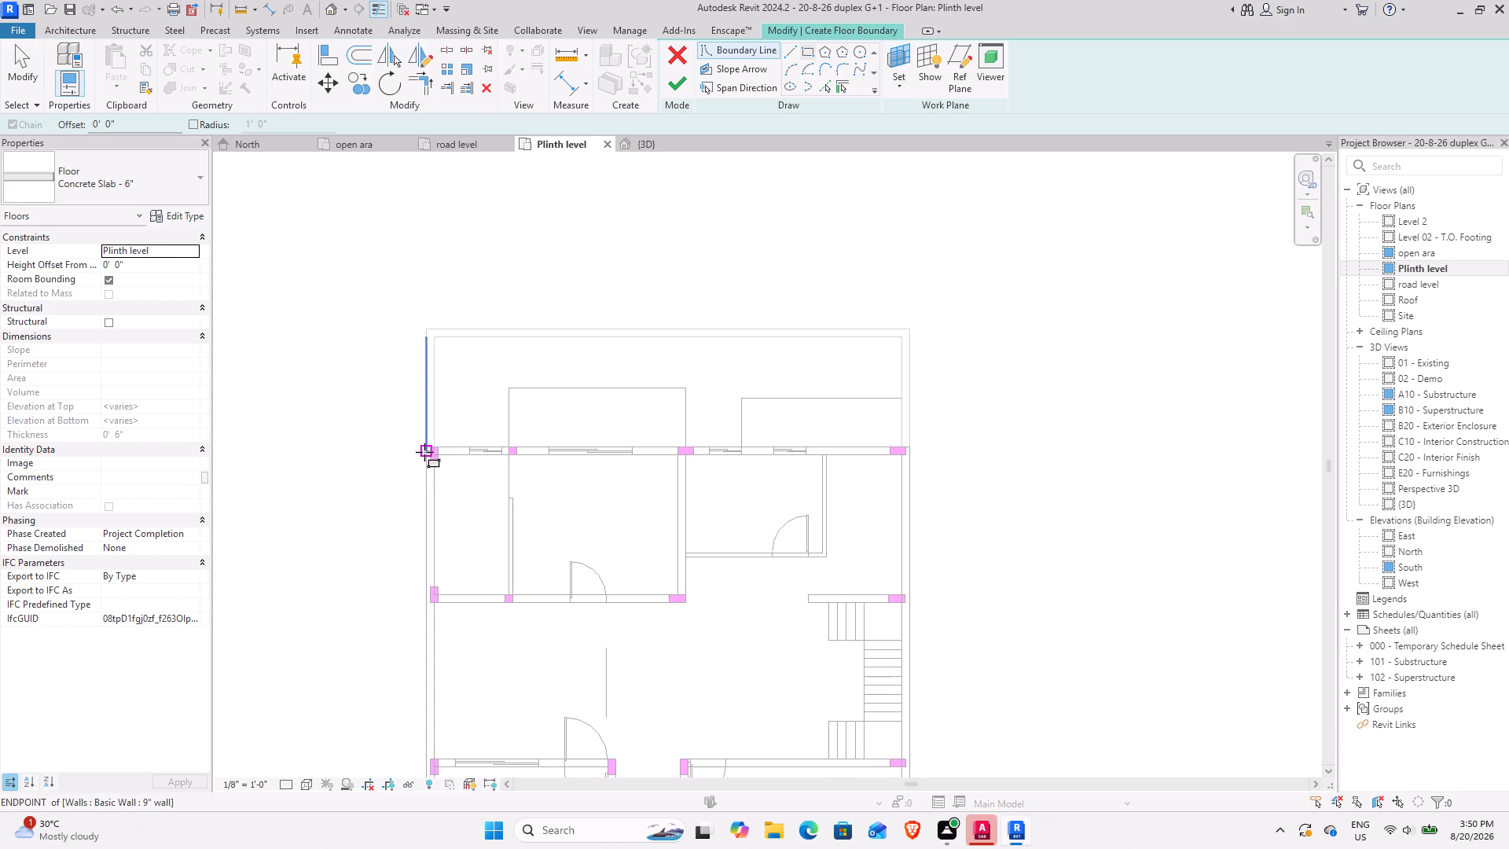
{"action": "scroll", "coordinate": [424, 451], "scroll_direction": "up", "scroll_amount": 10}
{"action": "left_click", "coordinate": [422, 430]}
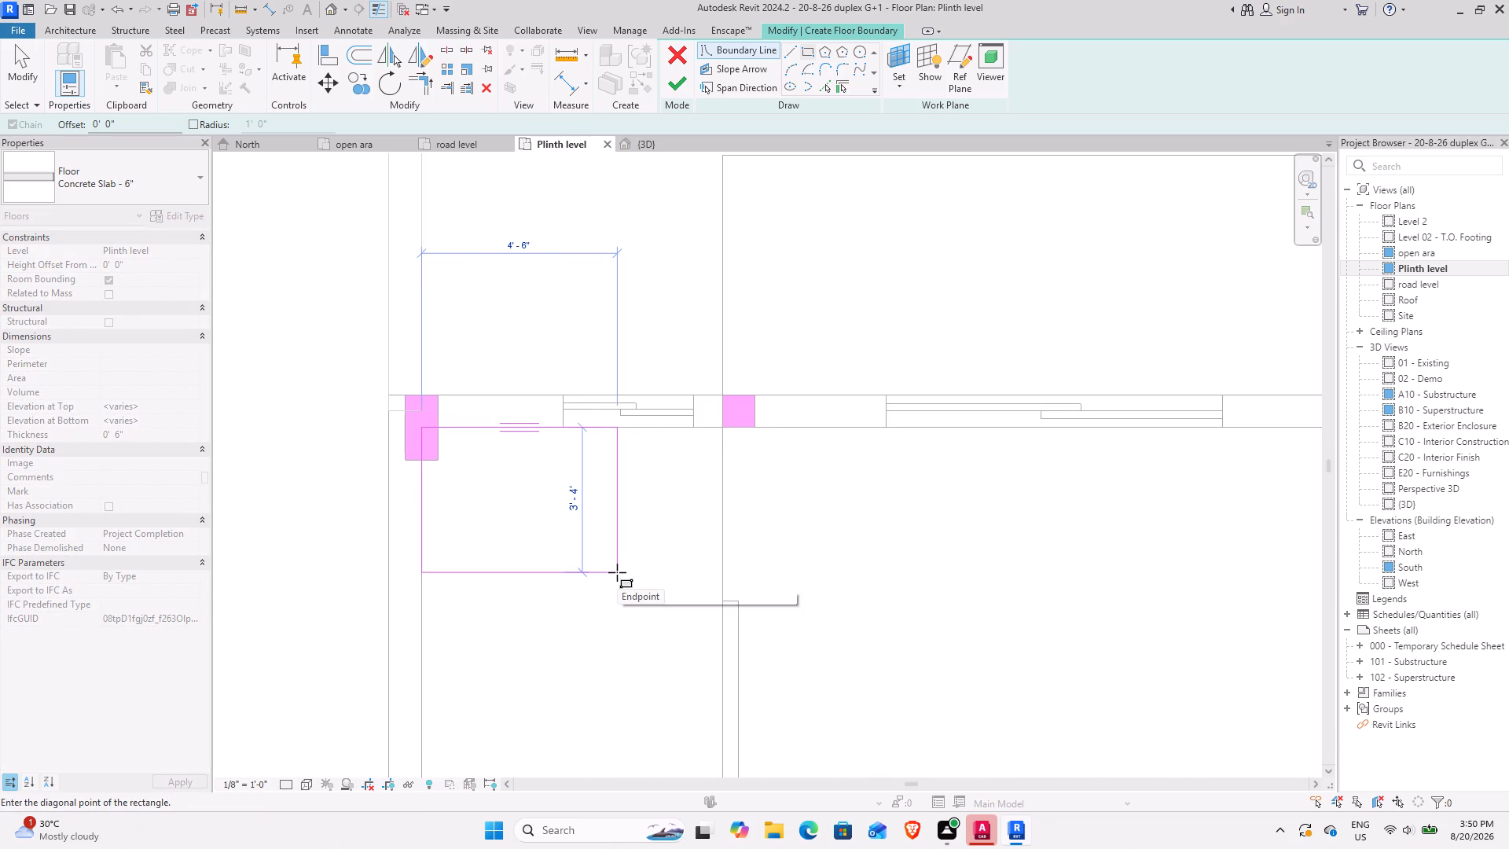
{"action": "scroll", "coordinate": [633, 601], "scroll_direction": "down", "scroll_amount": 4}
{"action": "middle_click_drag", "start_coordinate": [810, 684], "coordinate": [490, 388]}
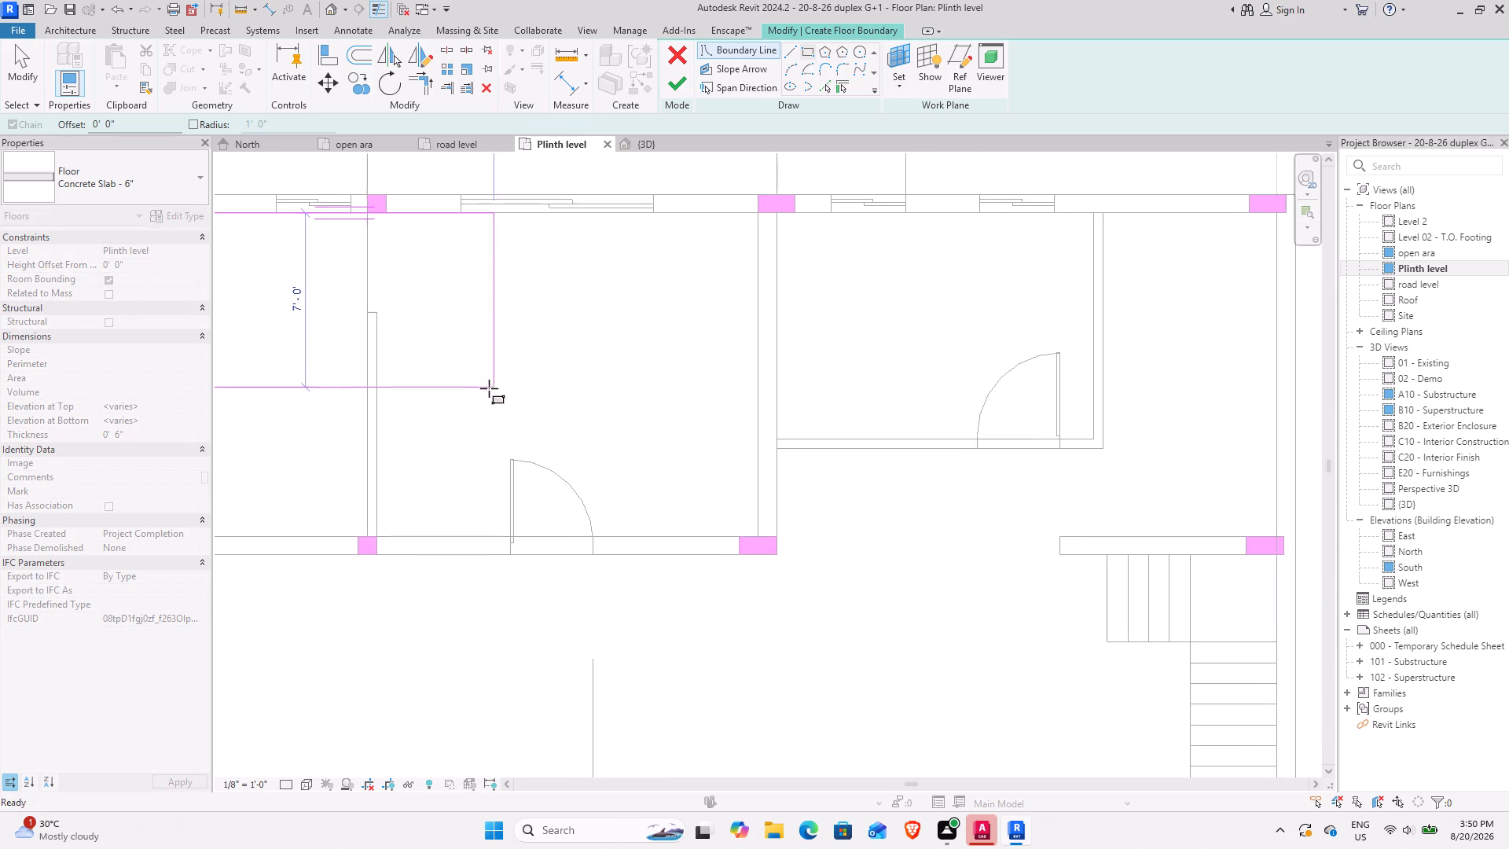
{"action": "middle_click_drag", "start_coordinate": [773, 656], "coordinate": [607, 420]}
{"action": "scroll", "coordinate": [781, 585], "scroll_direction": "down", "scroll_amount": 4}
{"action": "middle_click_drag", "start_coordinate": [934, 717], "coordinate": [739, 336]}
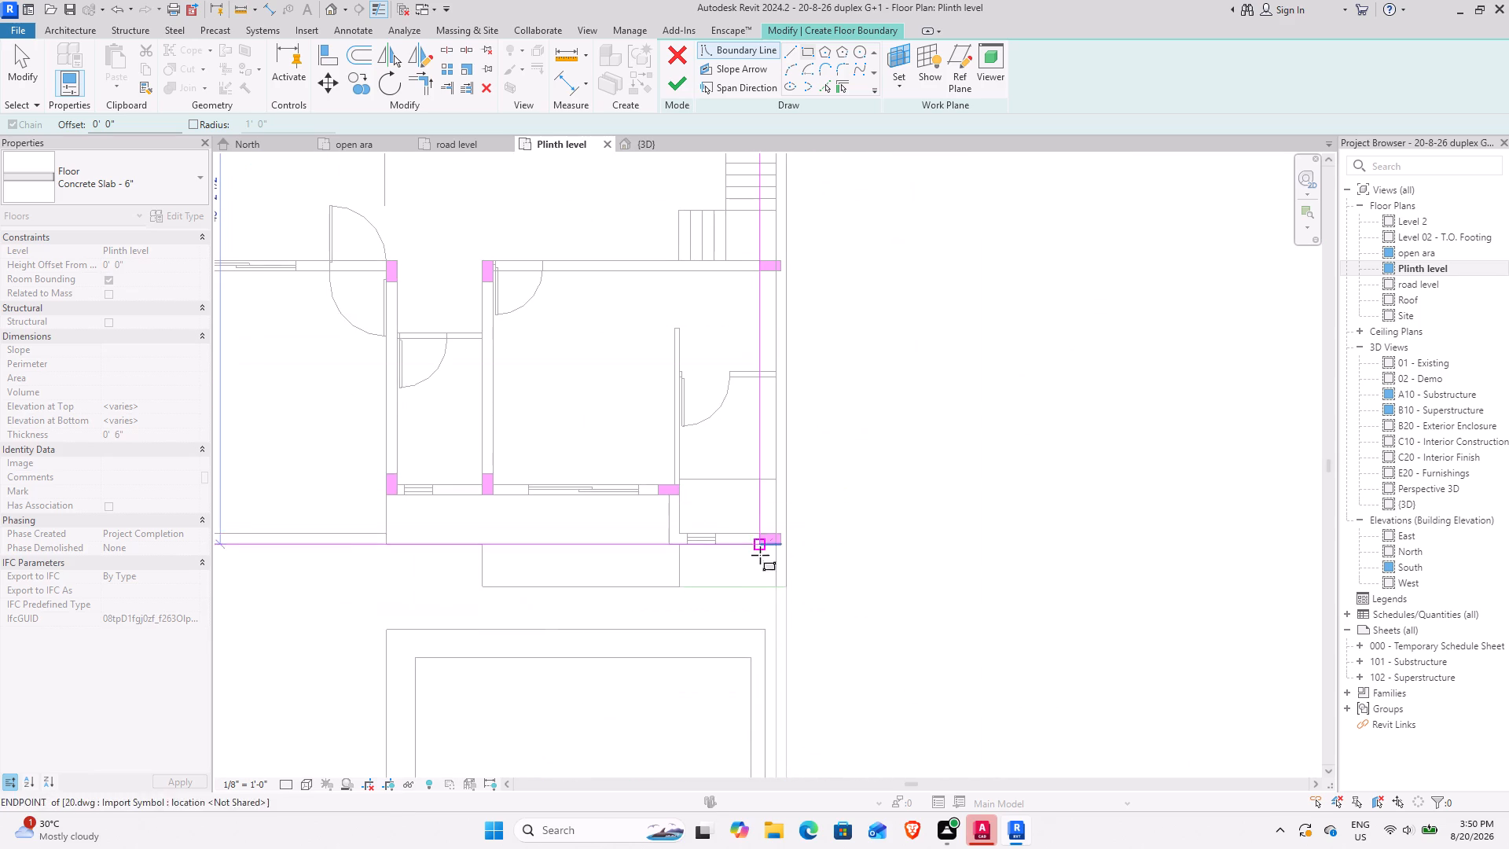
{"action": "scroll", "coordinate": [757, 492], "scroll_direction": "up", "scroll_amount": 3}
{"action": "middle_click_drag", "start_coordinate": [742, 534], "coordinate": [1081, 503]}
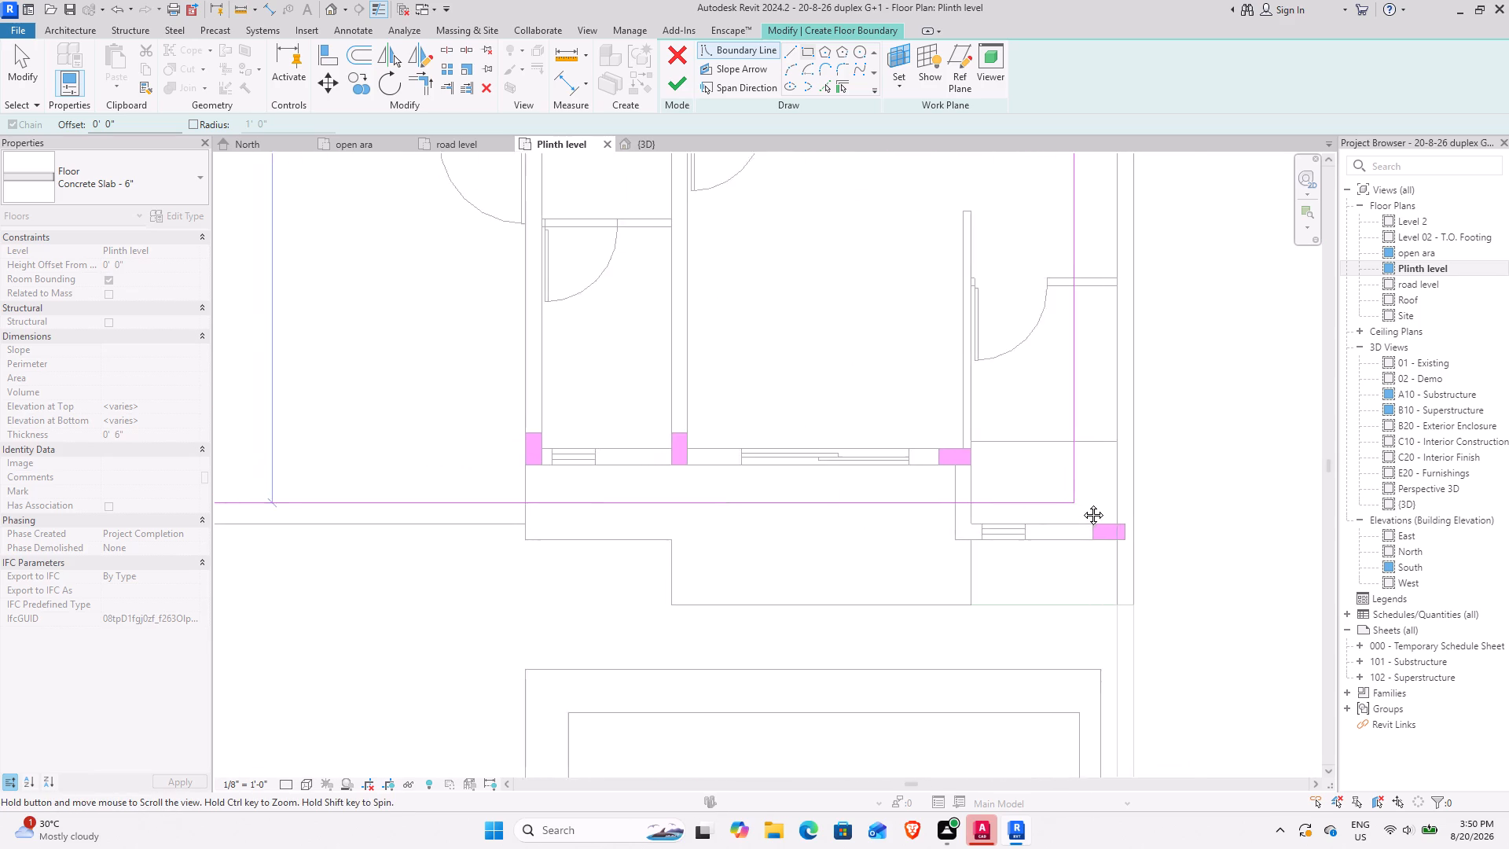
{"action": "middle_click_drag", "start_coordinate": [1081, 503], "coordinate": [1133, 527]}
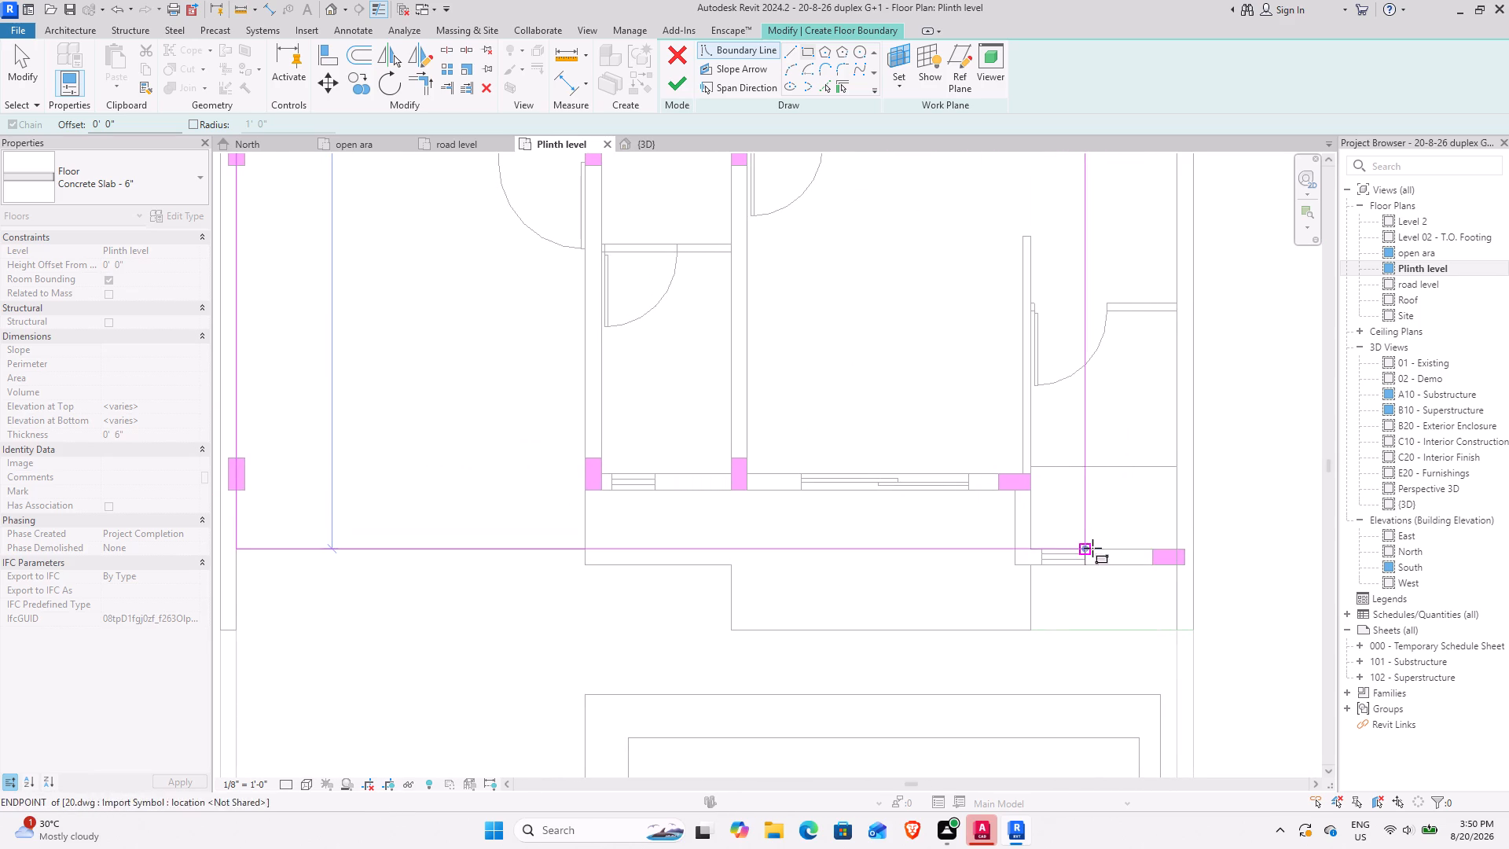
{"action": "left_click", "coordinate": [1177, 549]}
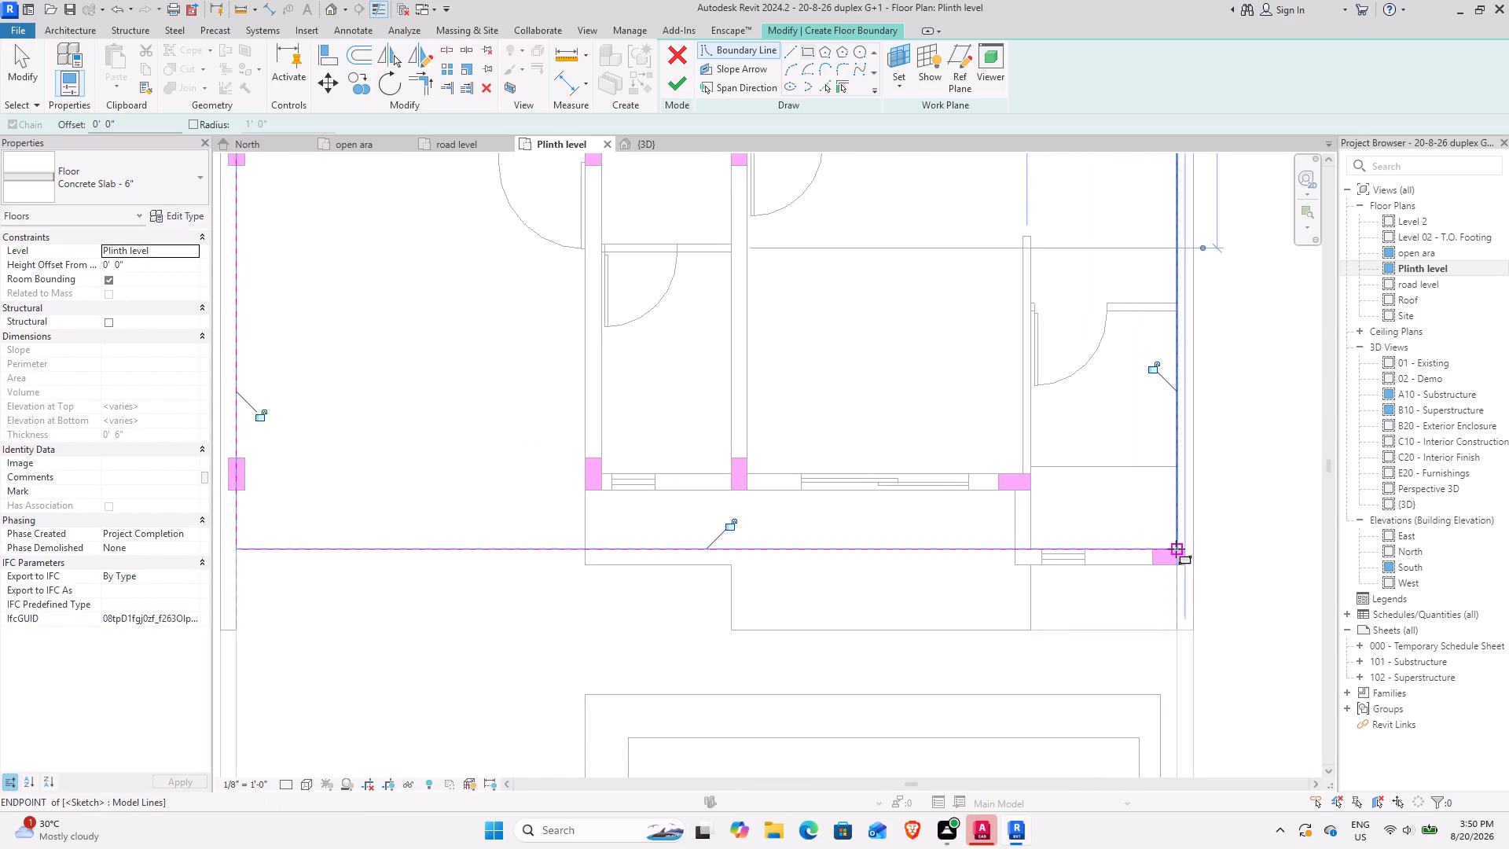
Split the slab boundary's front line about 2' 3" east of the wall between the narrow middle room and the large front room.
{"action": "key", "text": "Escape"}
{"action": "middle_click_drag", "start_coordinate": [757, 553], "coordinate": [956, 588]}
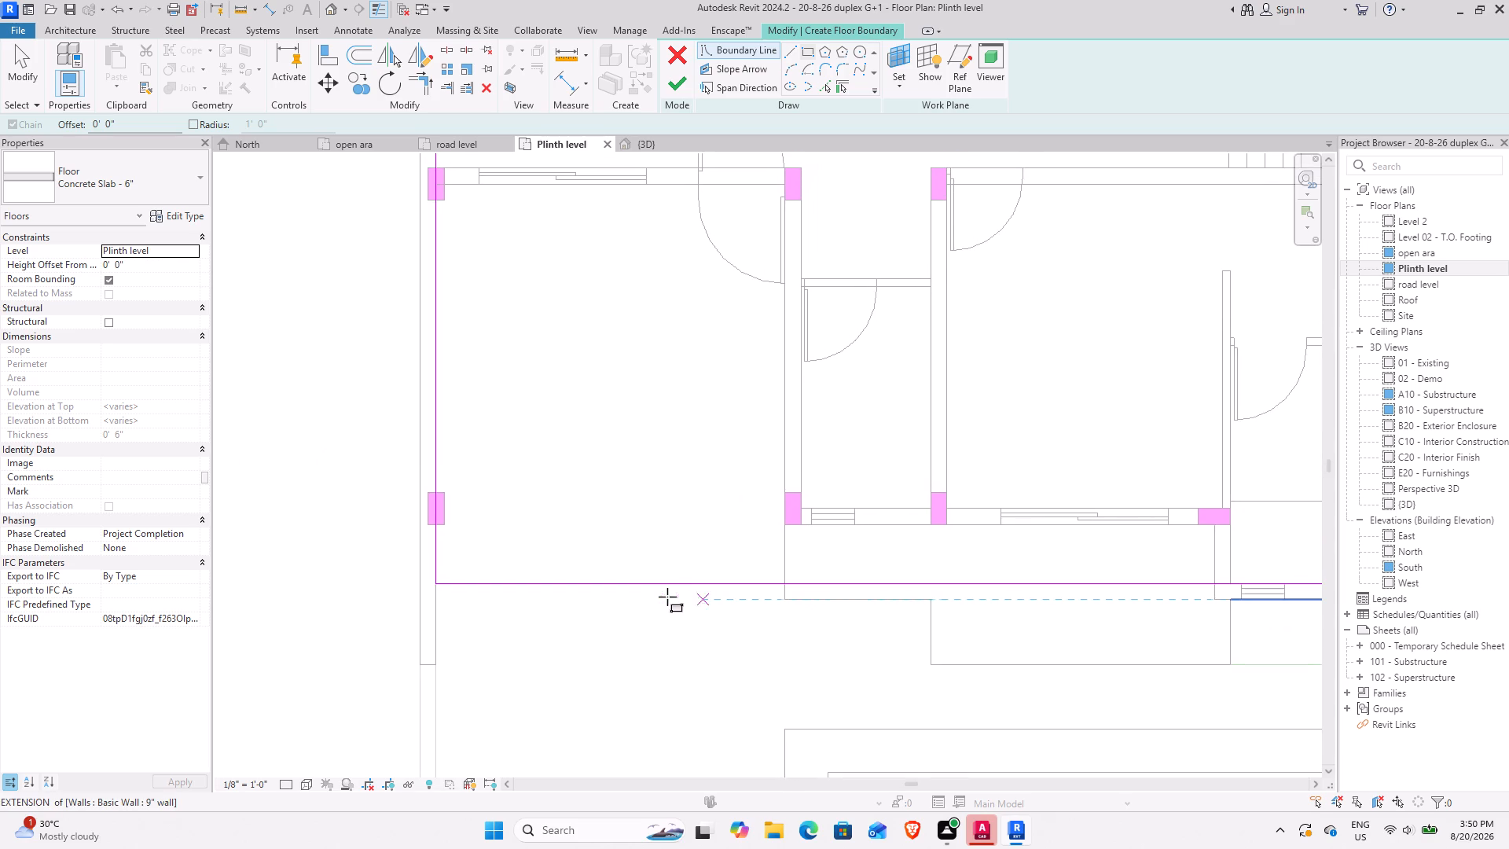
{"action": "key", "text": "Escape"}
{"action": "middle_click_drag", "start_coordinate": [796, 514], "coordinate": [684, 524]}
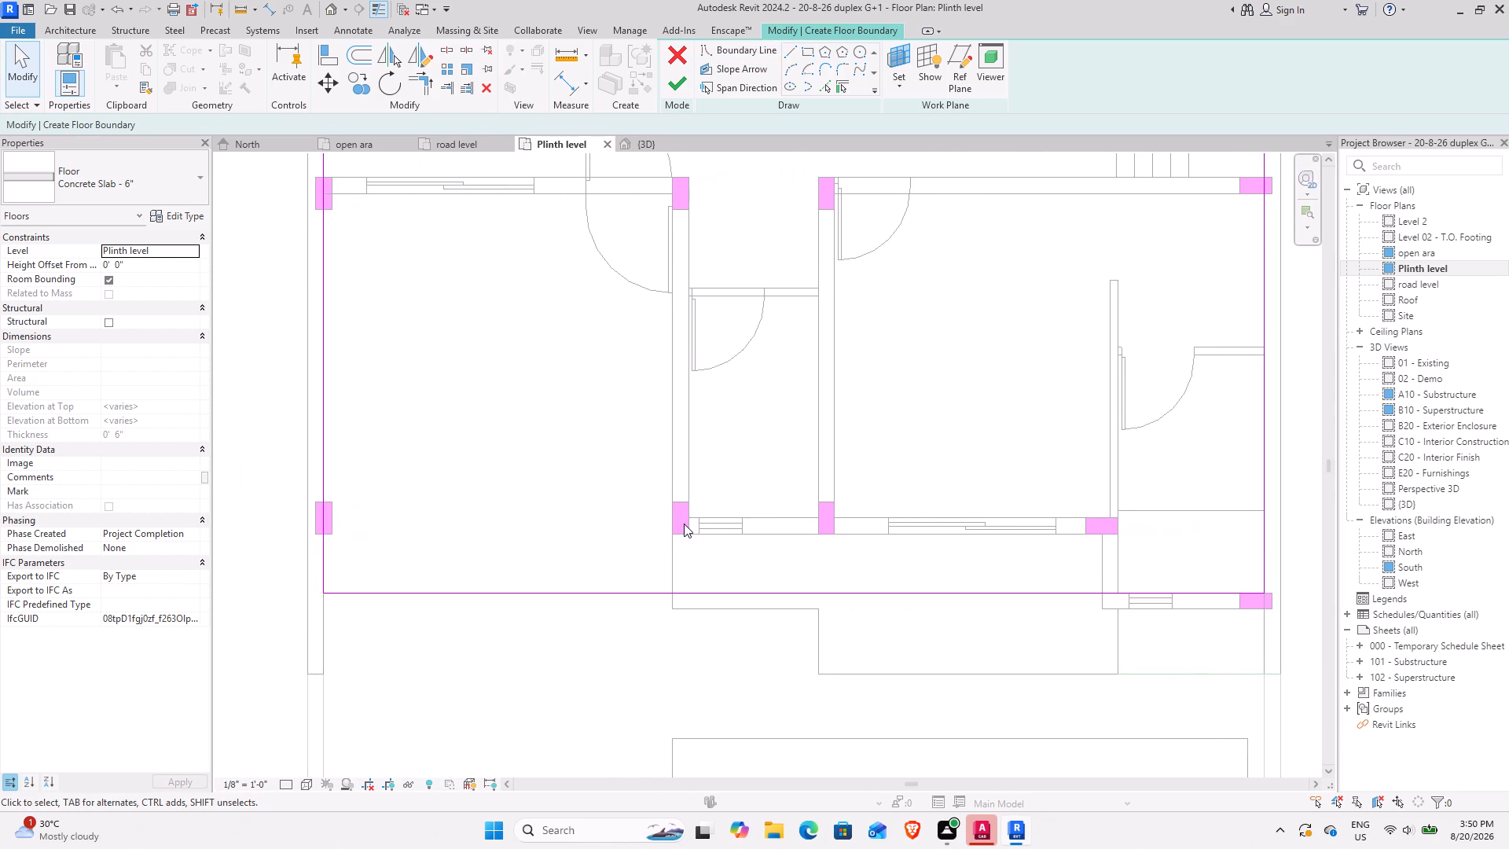
{"action": "middle_click_drag", "start_coordinate": [843, 569], "coordinate": [665, 616]}
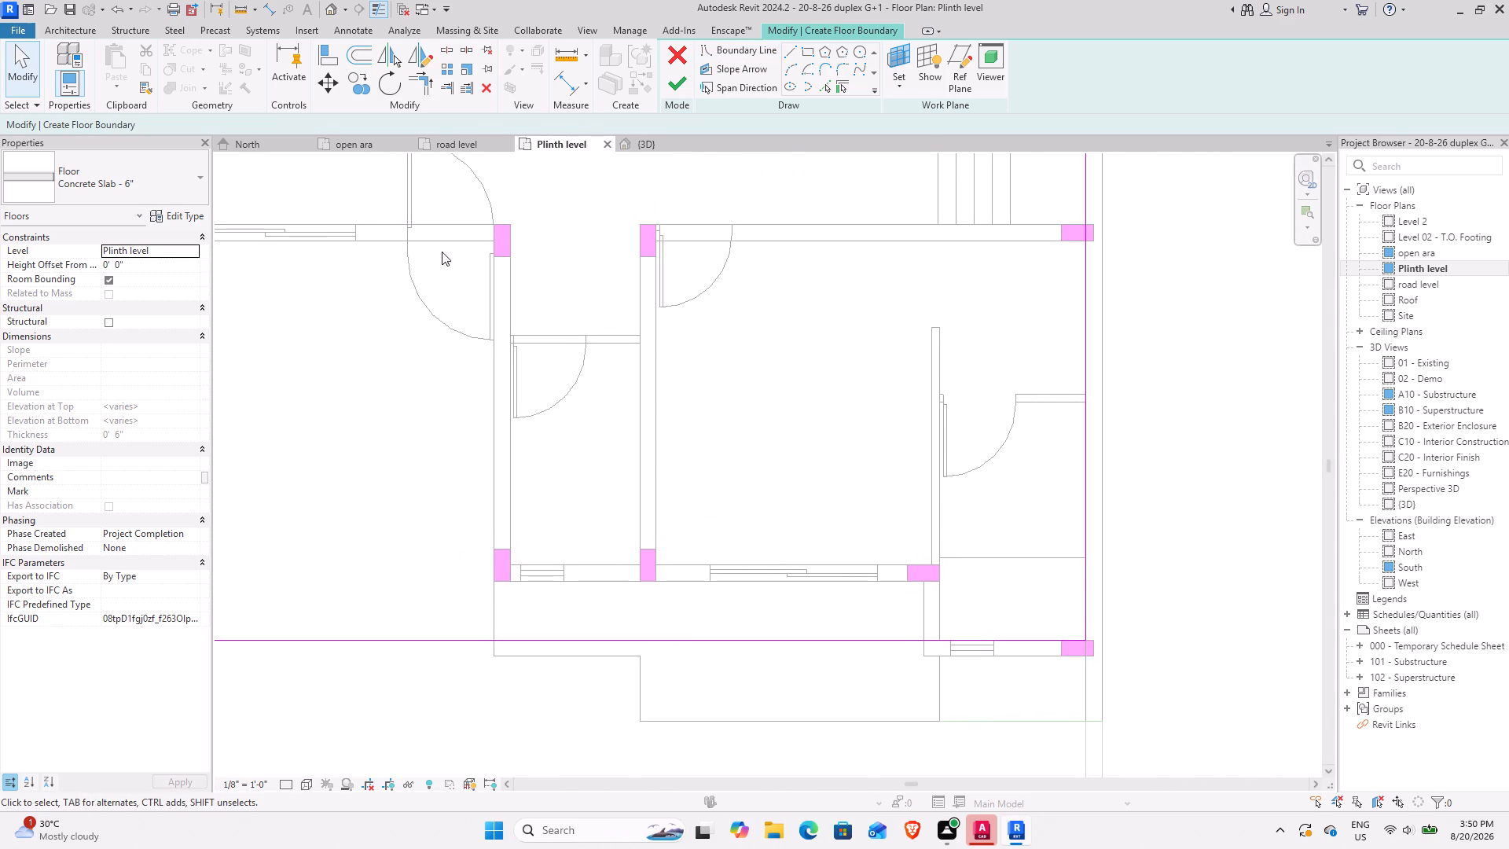
{"action": "left_click", "coordinate": [445, 50]}
{"action": "left_click", "coordinate": [700, 636]}
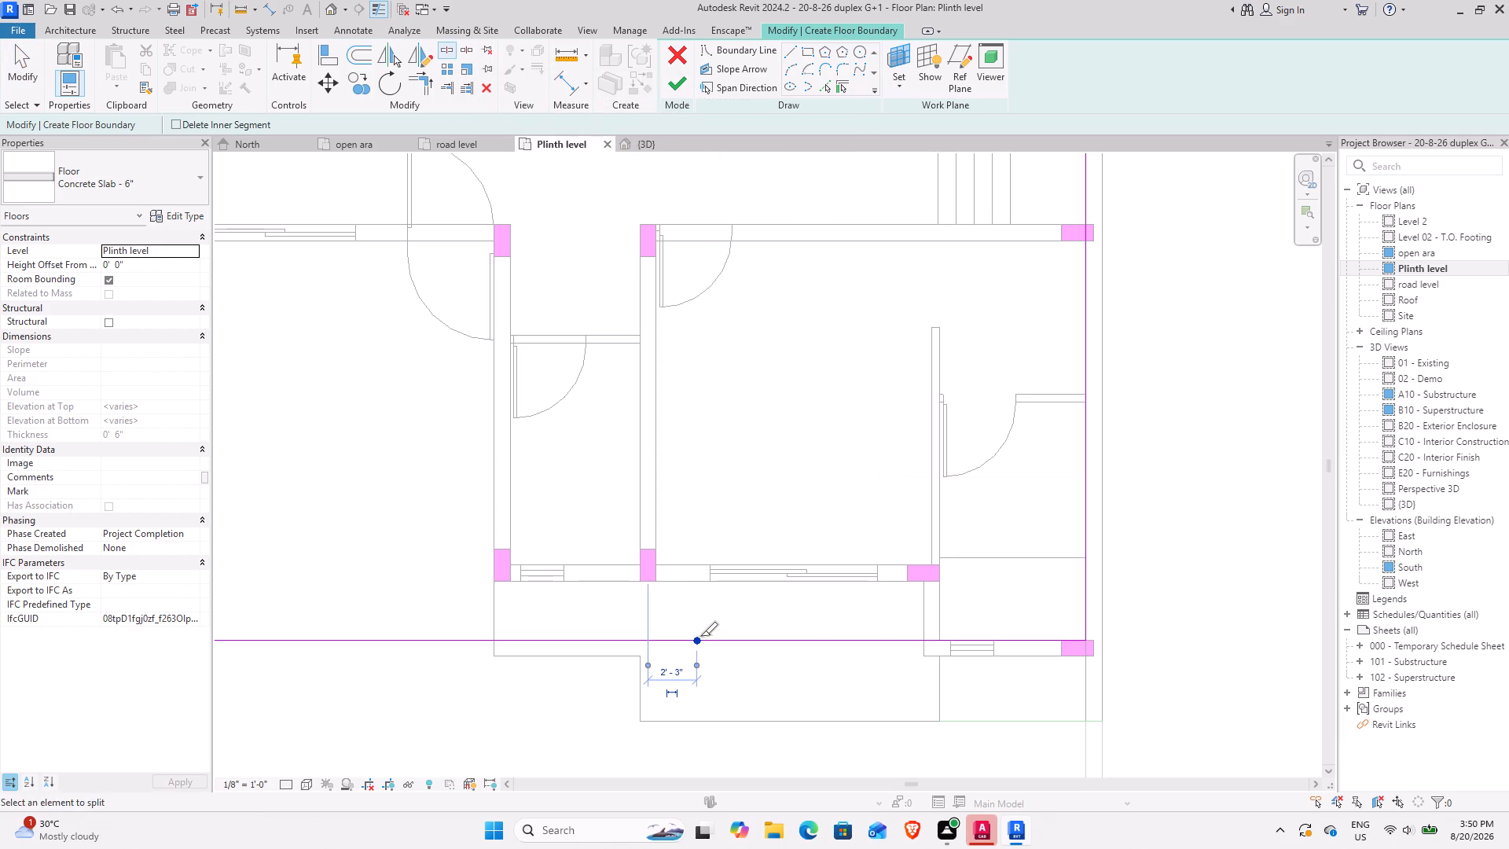
{"action": "key", "text": "Escape"}
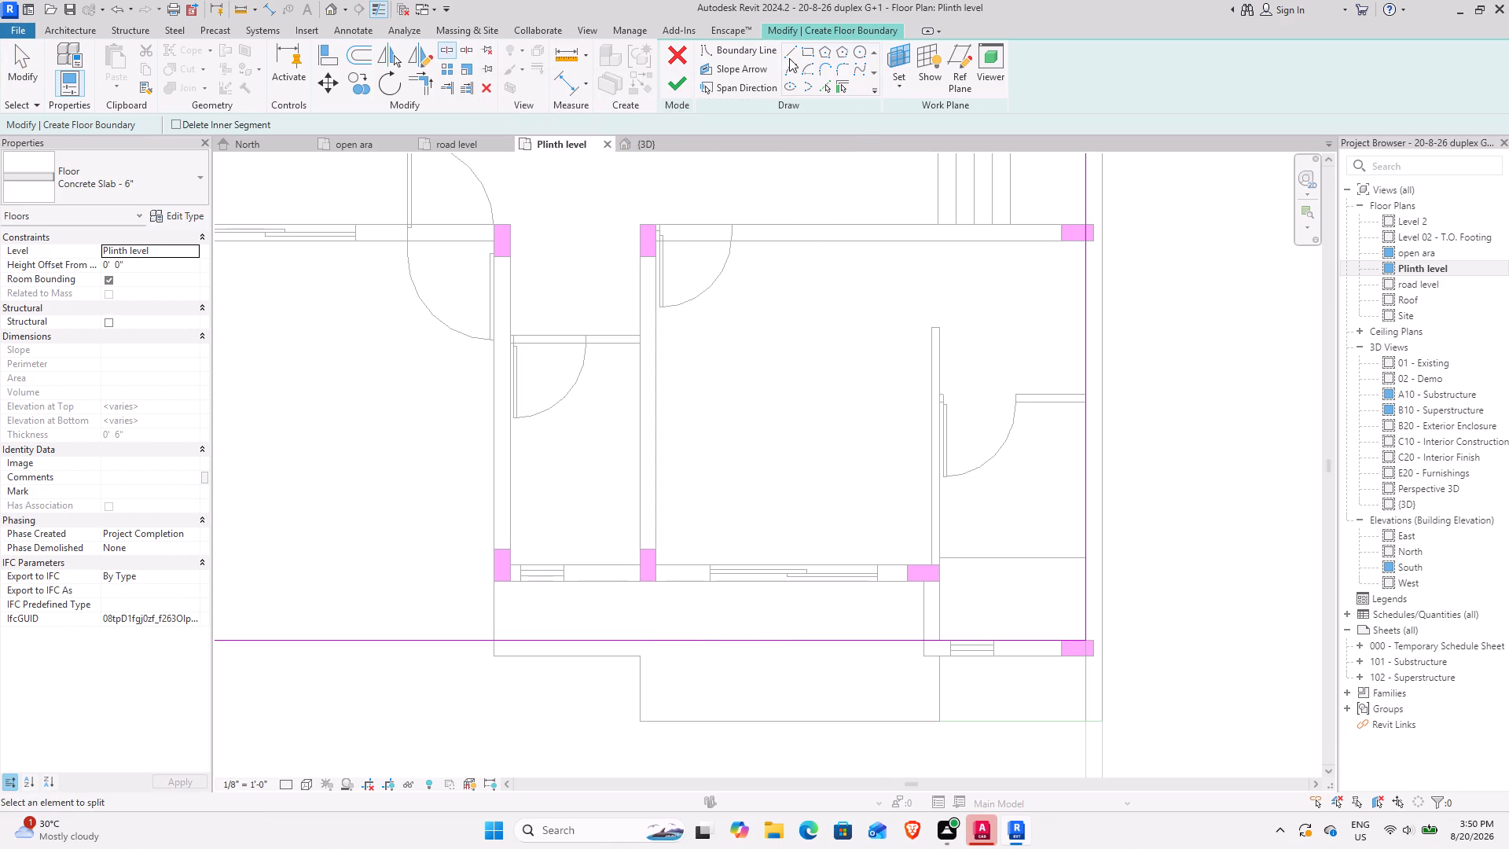
Sketch stepped boundary lines along the front projection: 0' 9" out, east, 3' 0" out, 13' 10 1/2" east and 3' 0" back to the wall.
{"action": "left_click", "coordinate": [789, 58]}
{"action": "left_click", "coordinate": [493, 638]}
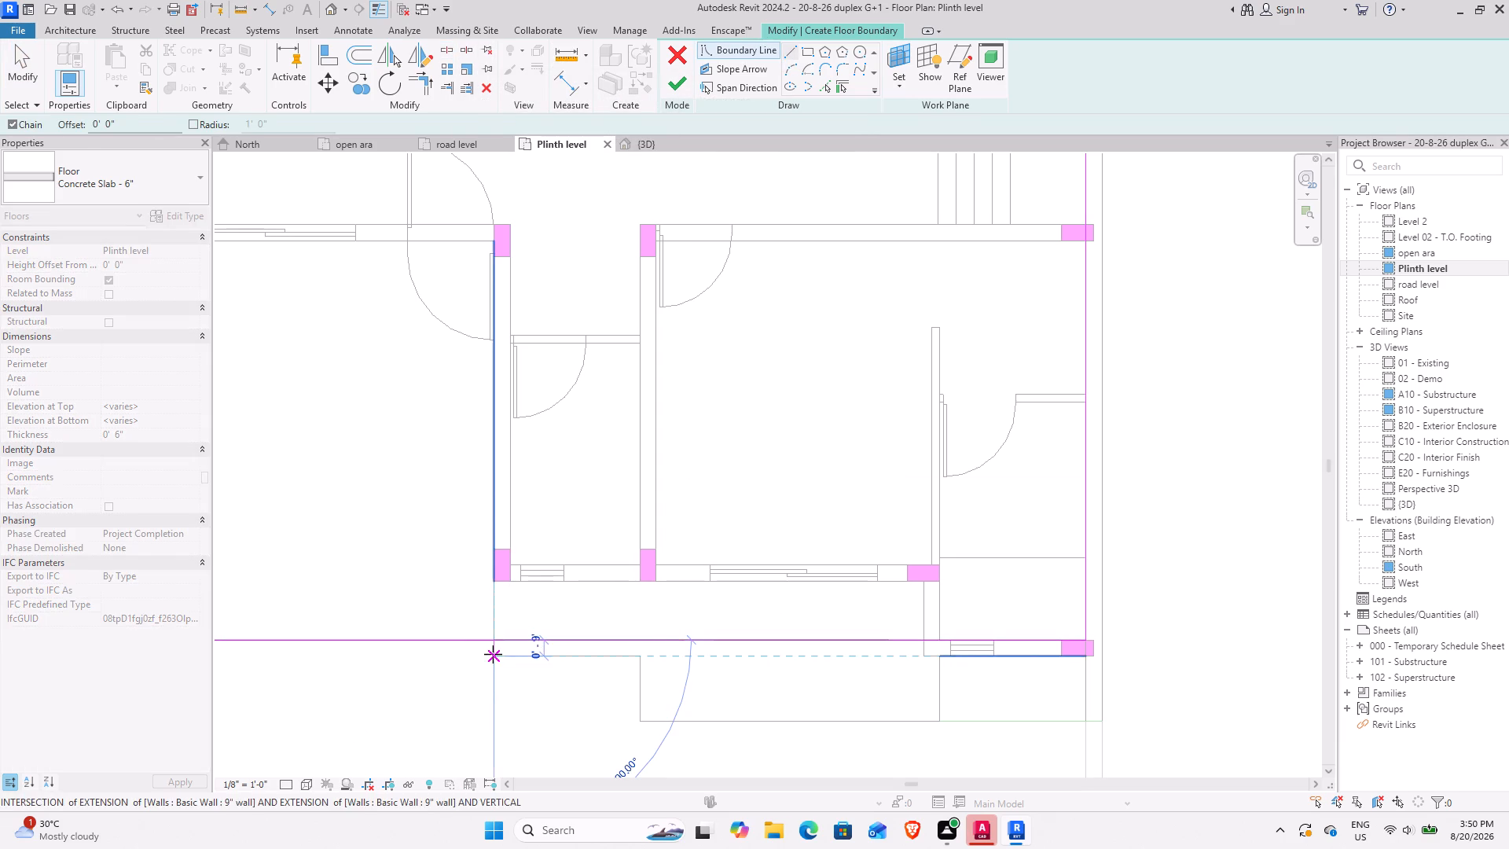
{"action": "left_click", "coordinate": [493, 654]}
{"action": "left_click", "coordinate": [639, 655]}
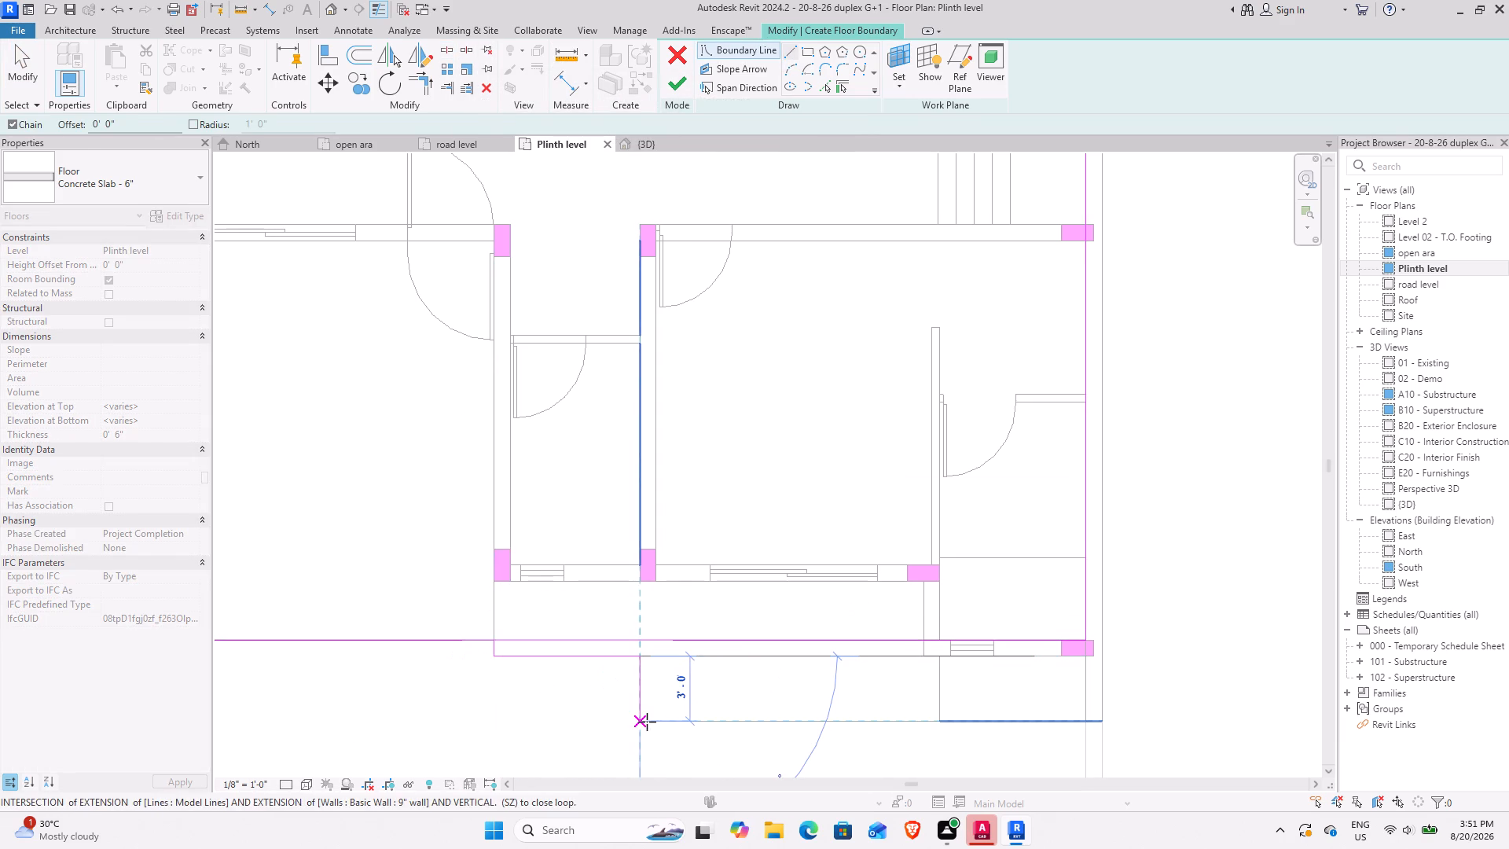
{"action": "left_click", "coordinate": [647, 722]}
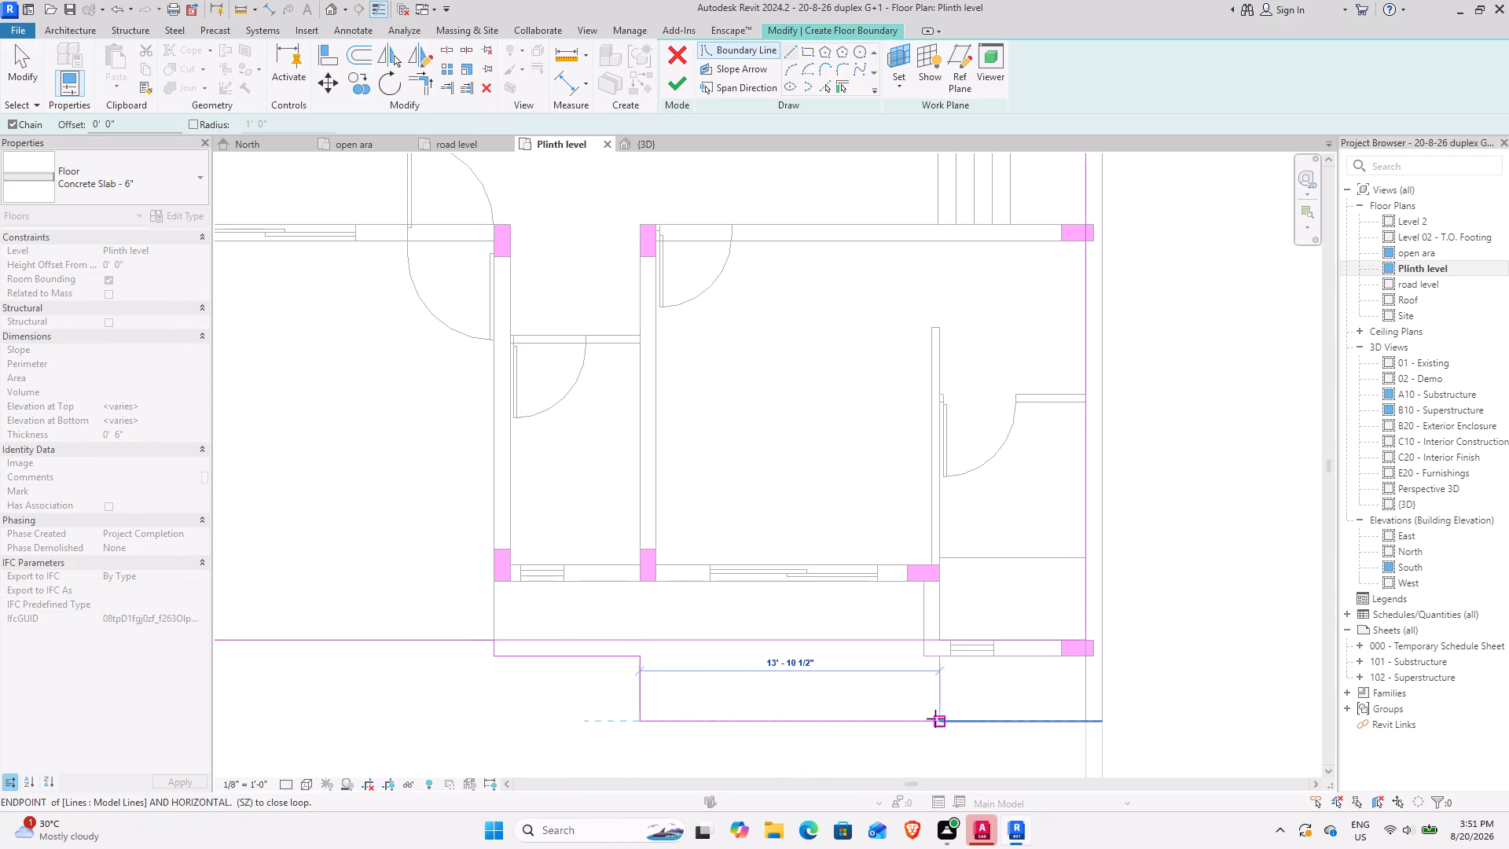
{"action": "scroll", "coordinate": [1089, 715], "scroll_direction": "up", "scroll_amount": 3}
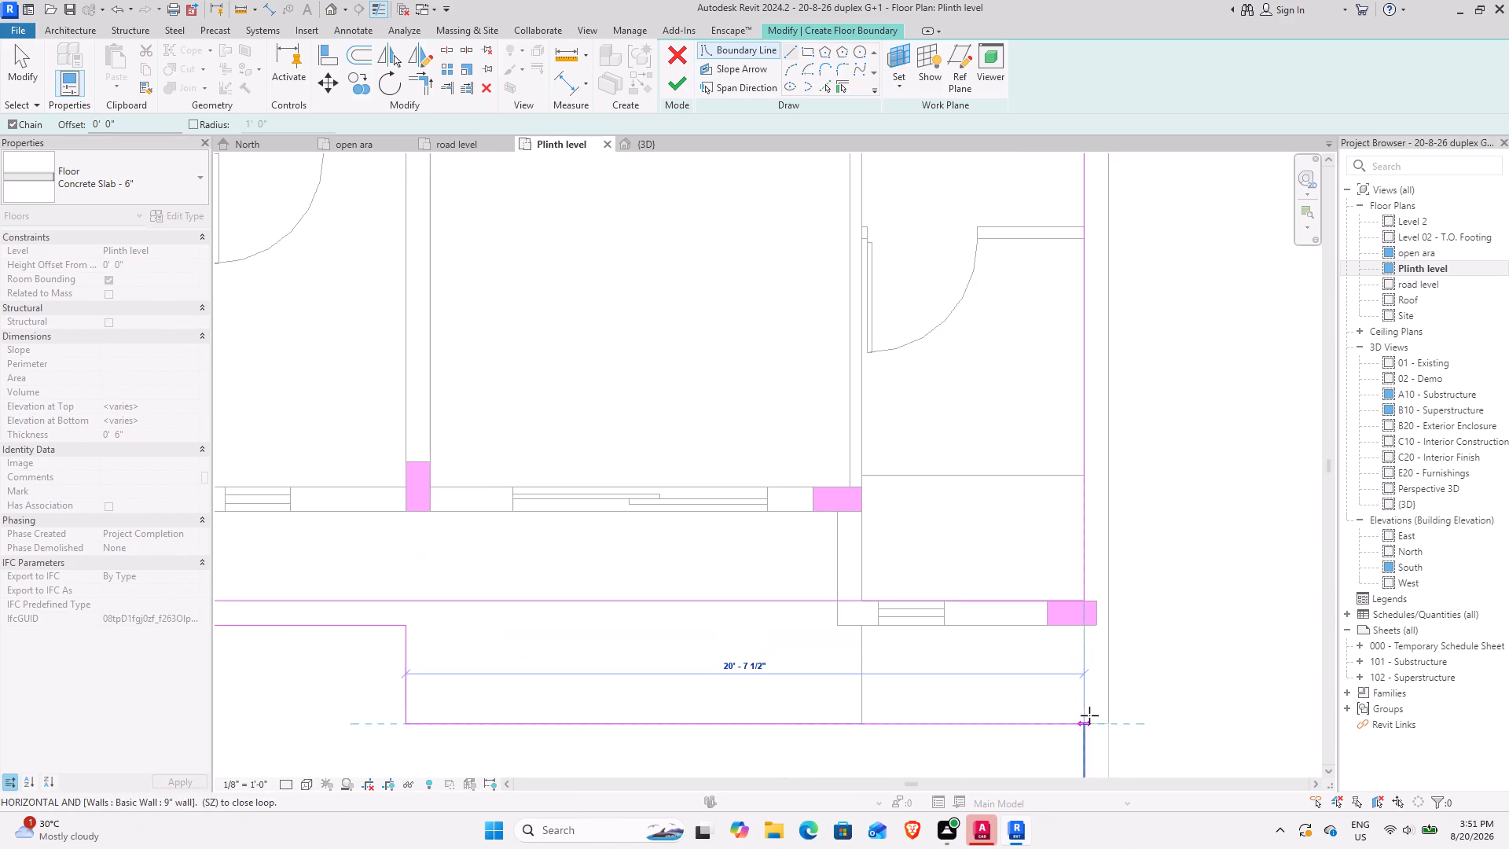
{"action": "left_click", "coordinate": [861, 723]}
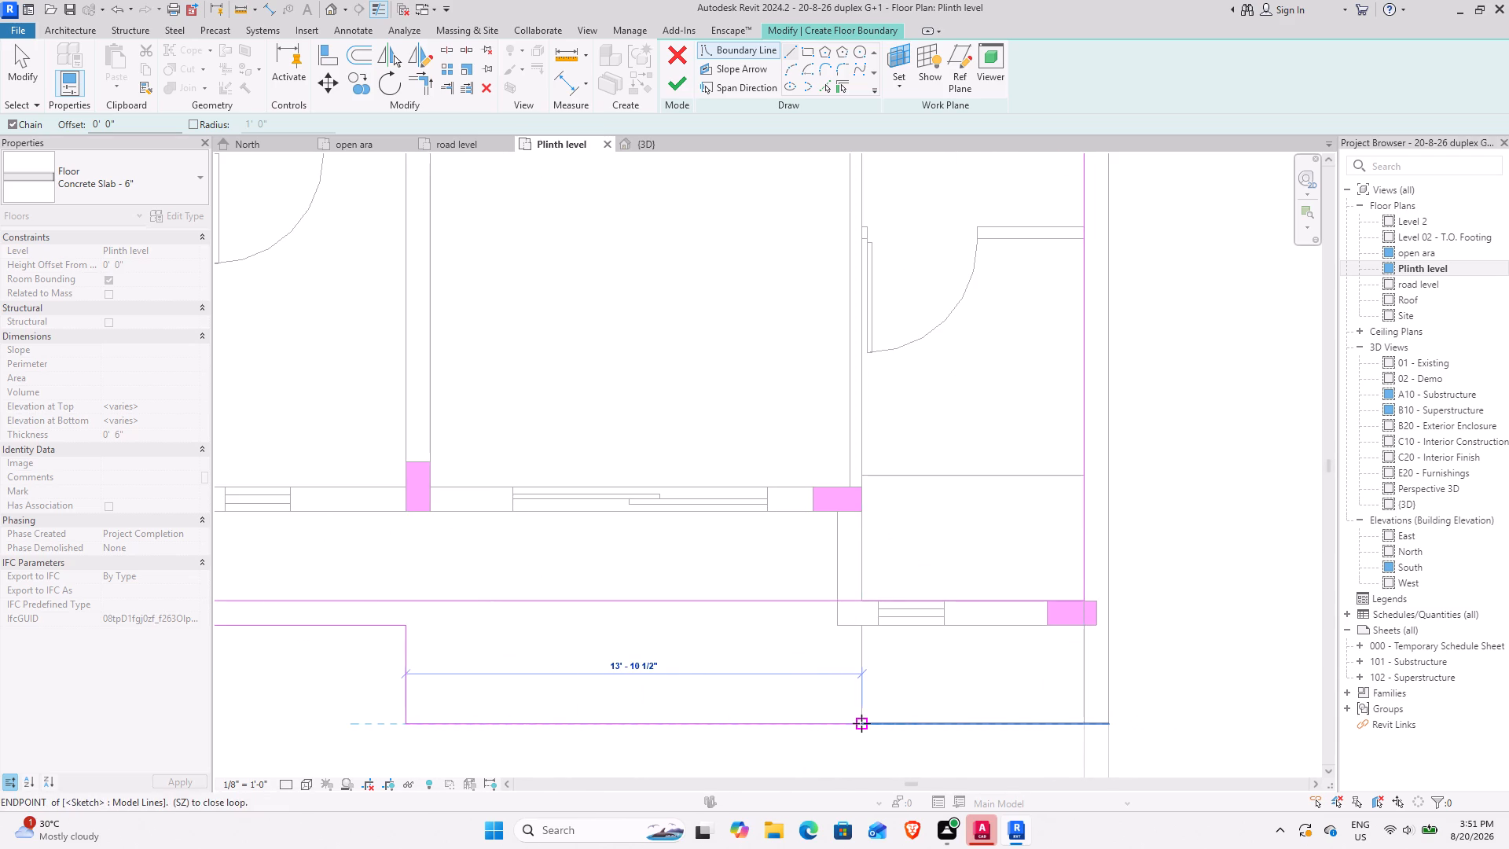
{"action": "left_click", "coordinate": [865, 626]}
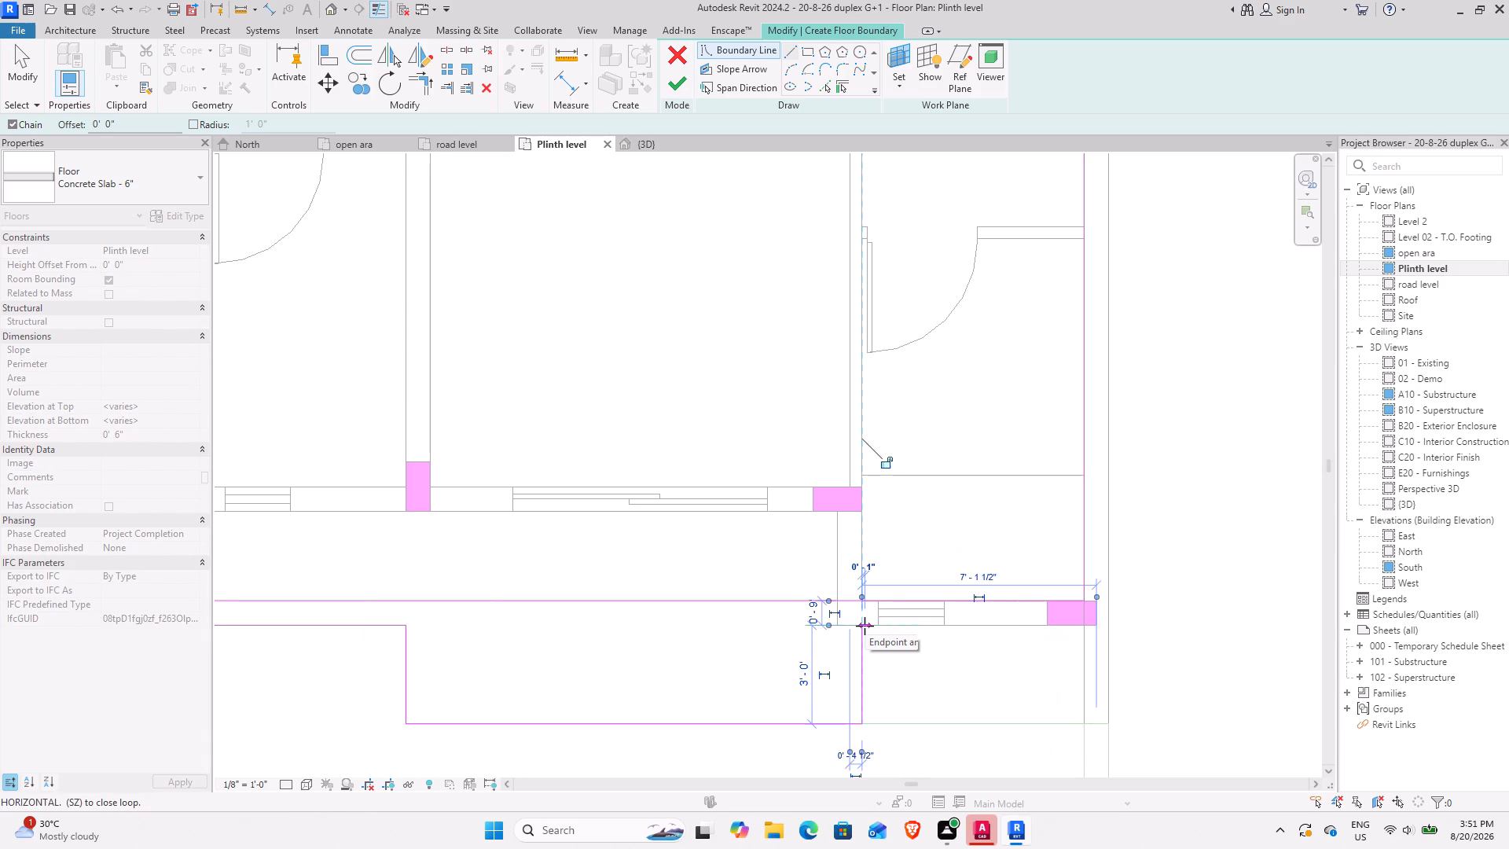
{"action": "key", "text": "Escape"}
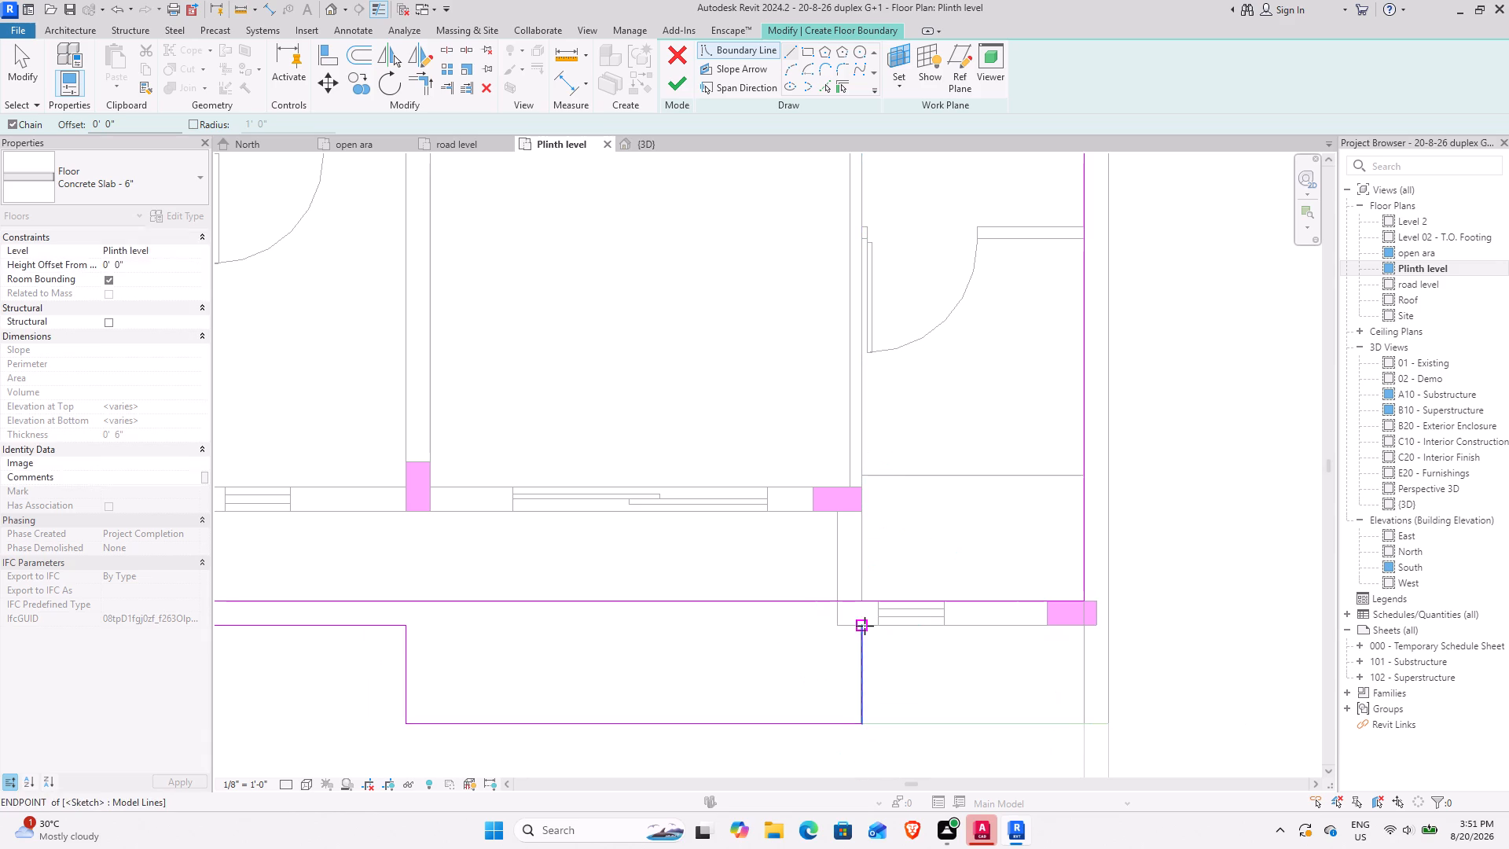
{"action": "key", "text": "Escape"}
Trim both ends of the stepped front lines to the split front boundary line, removing the segments between them.
{"action": "middle_click_drag", "start_coordinate": [836, 631], "coordinate": [971, 628]}
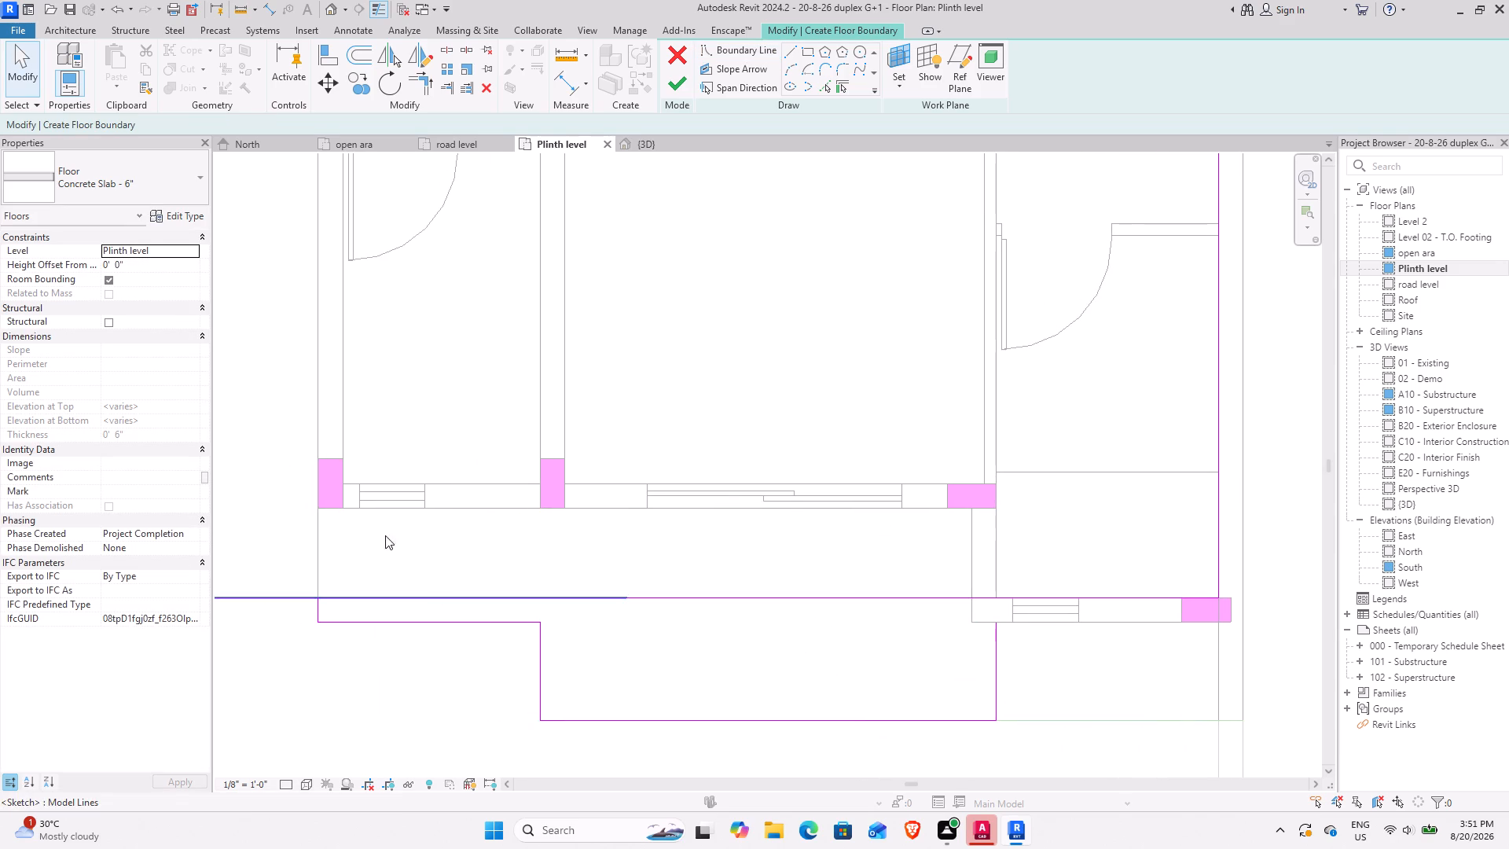
{"action": "left_click", "coordinate": [430, 83]}
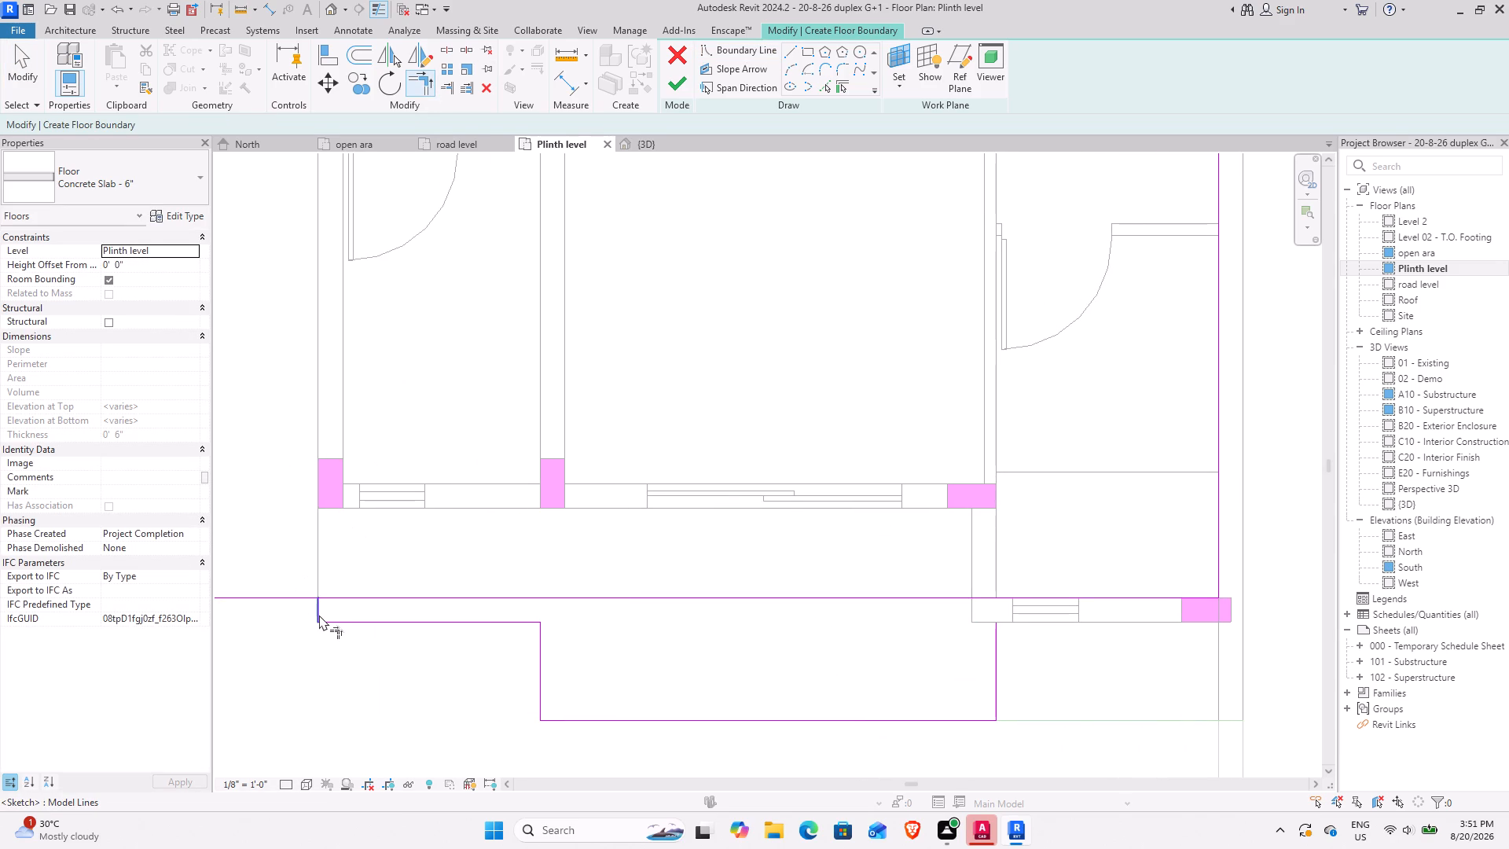
{"action": "left_click", "coordinate": [319, 615]}
{"action": "left_click", "coordinate": [303, 601]}
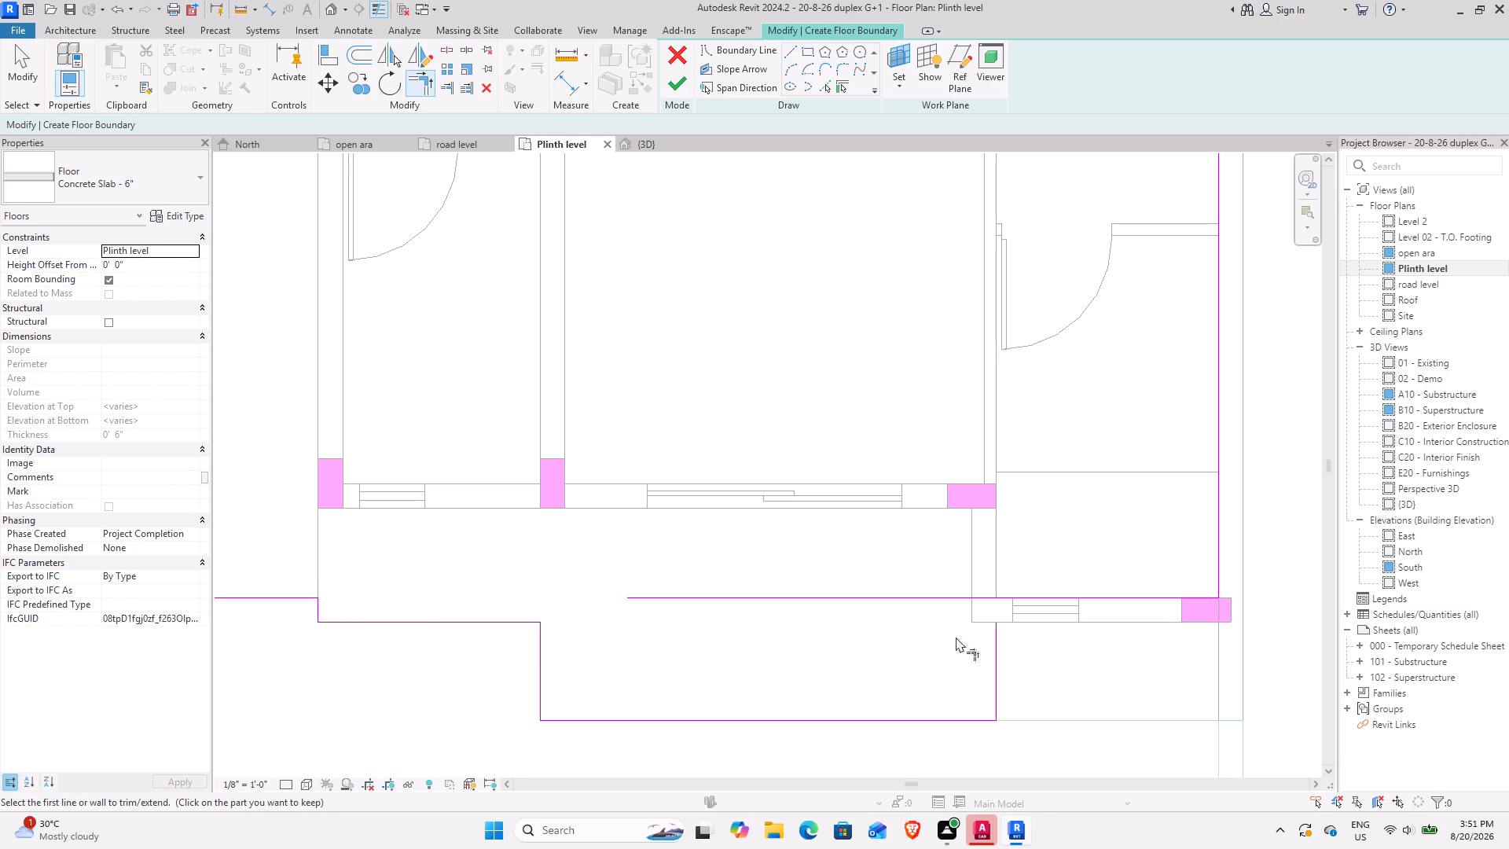
{"action": "left_click", "coordinate": [1000, 638]}
{"action": "left_click", "coordinate": [1024, 597]}
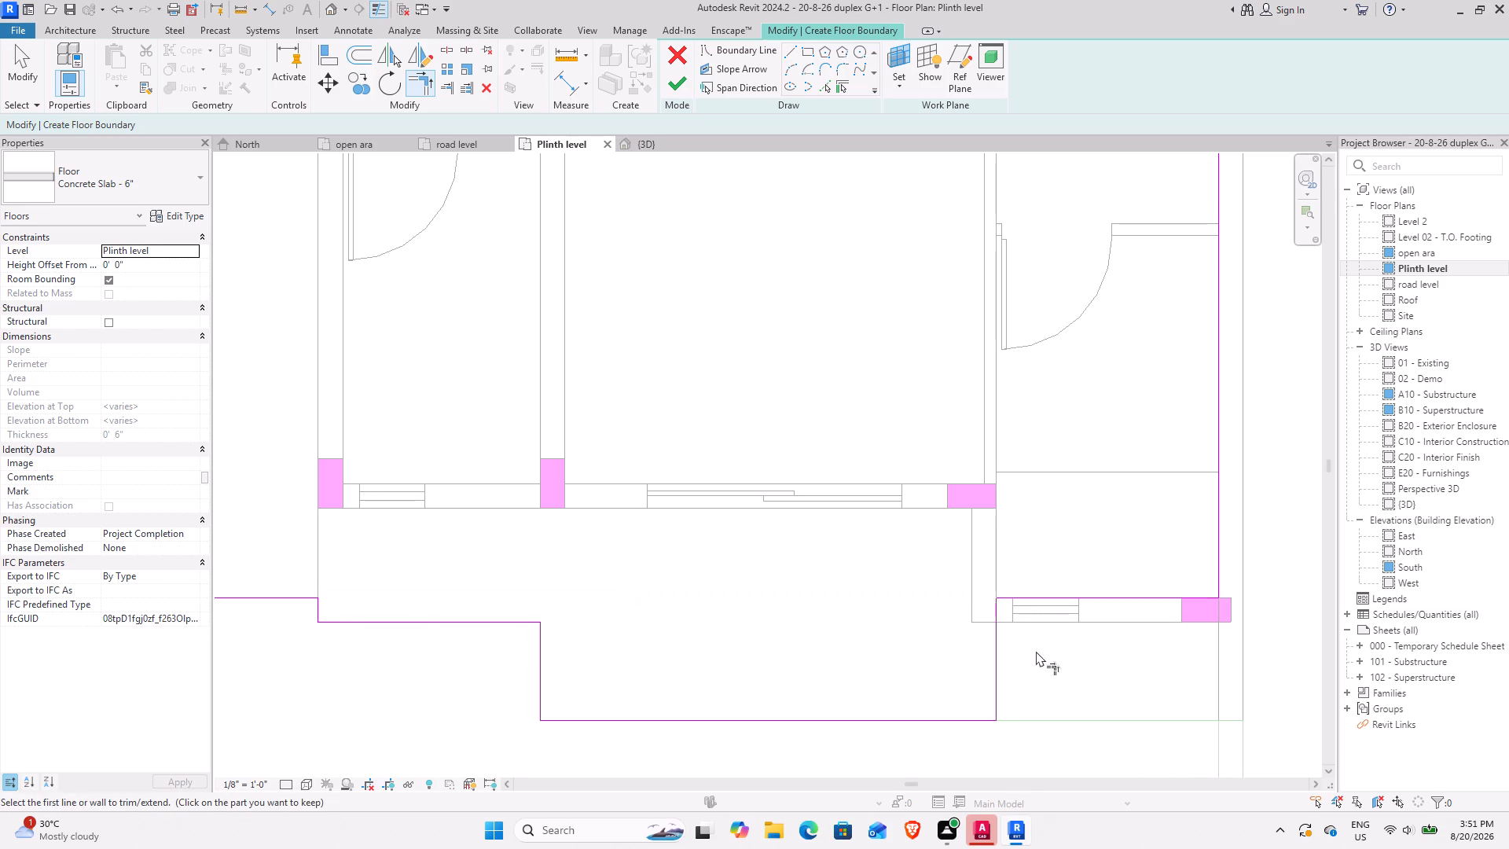
{"action": "scroll", "coordinate": [1034, 674], "scroll_direction": "down", "scroll_amount": 3}
{"action": "middle_click_drag", "start_coordinate": [1082, 678], "coordinate": [799, 679]}
{"action": "key", "text": "Escape"}
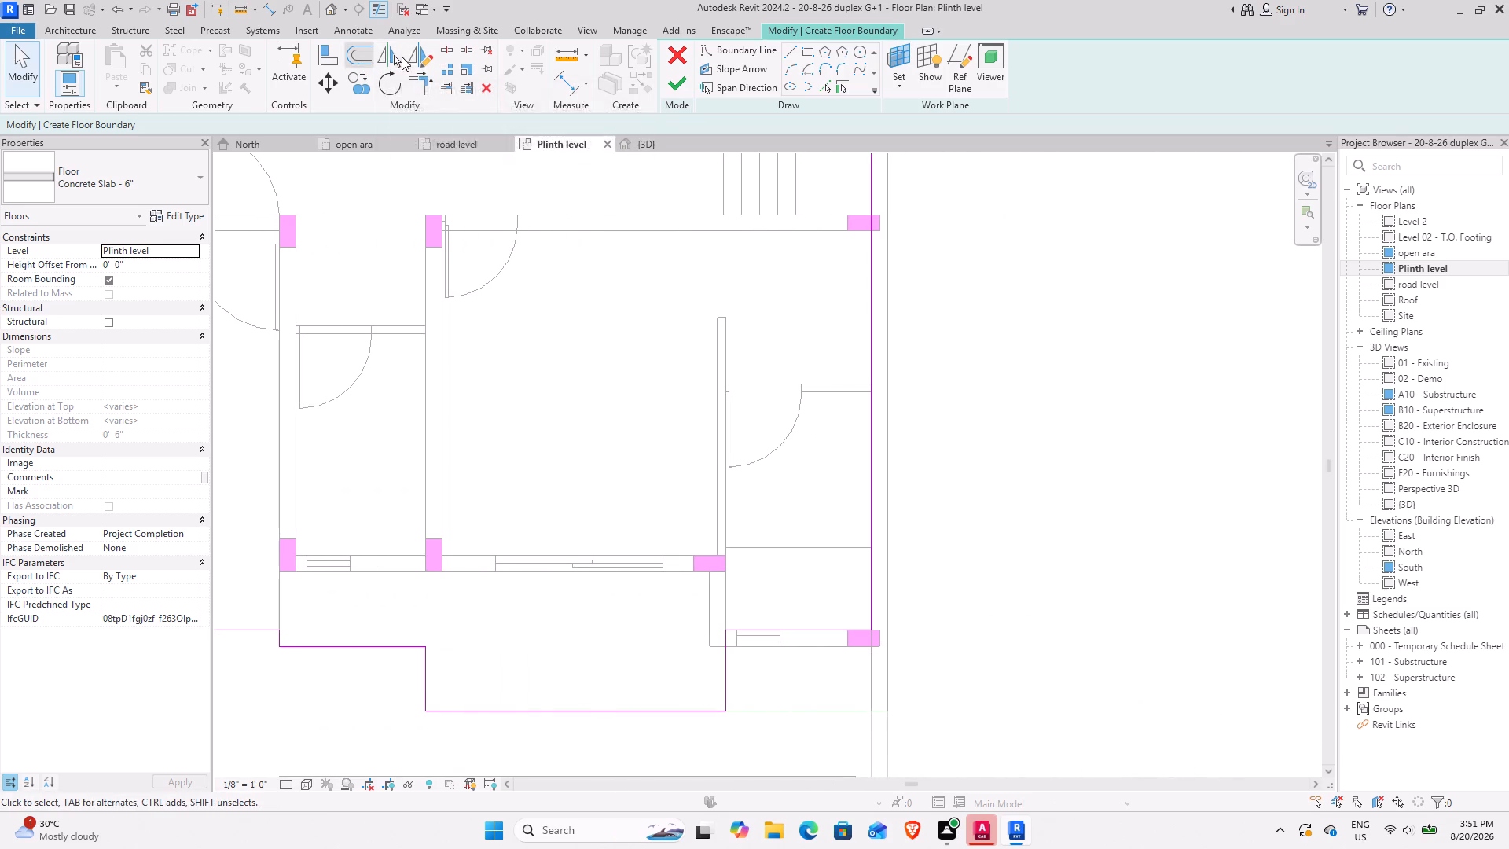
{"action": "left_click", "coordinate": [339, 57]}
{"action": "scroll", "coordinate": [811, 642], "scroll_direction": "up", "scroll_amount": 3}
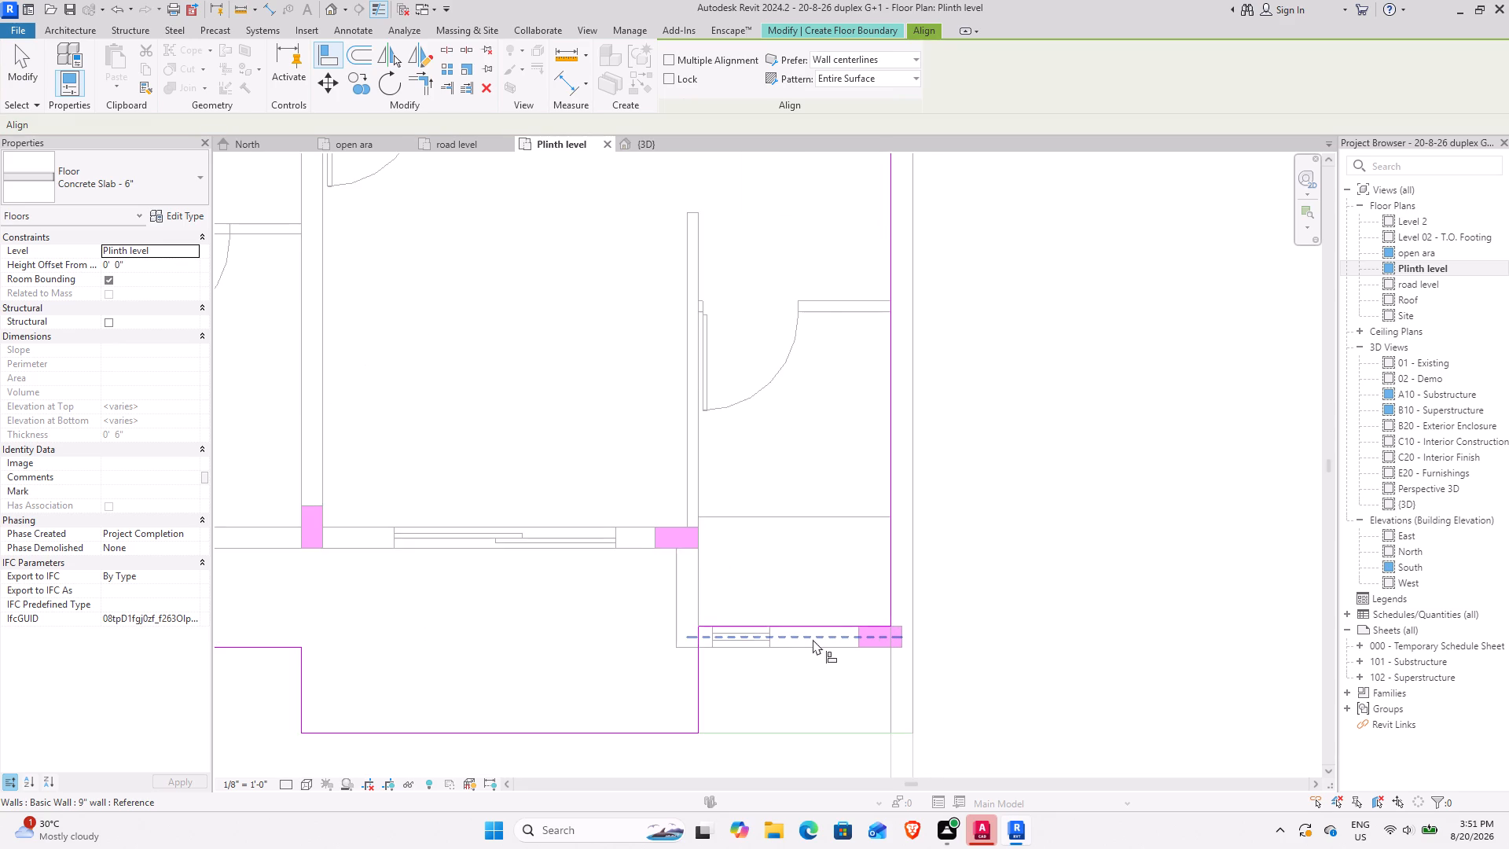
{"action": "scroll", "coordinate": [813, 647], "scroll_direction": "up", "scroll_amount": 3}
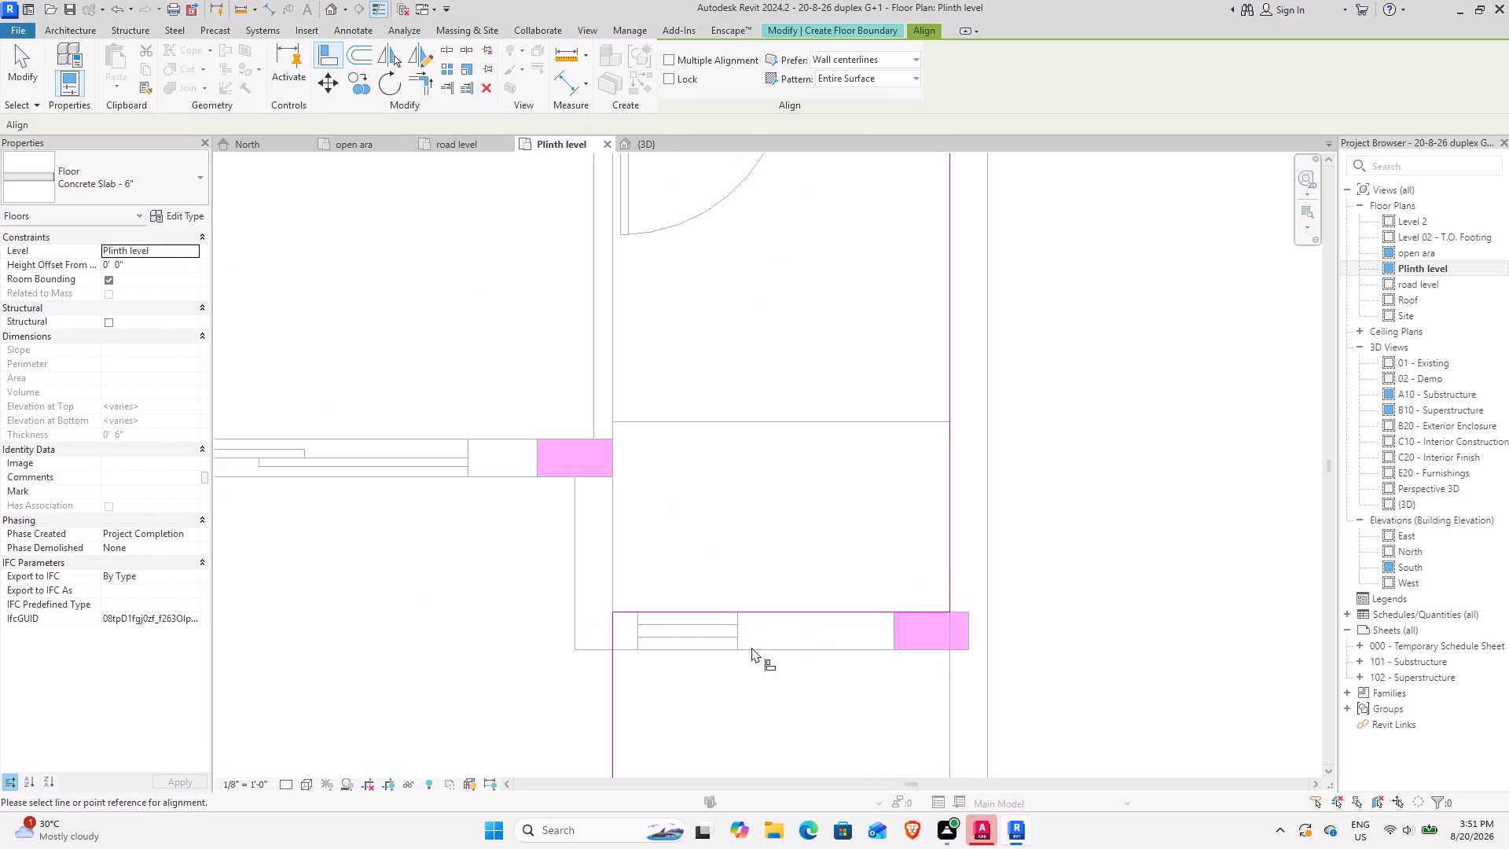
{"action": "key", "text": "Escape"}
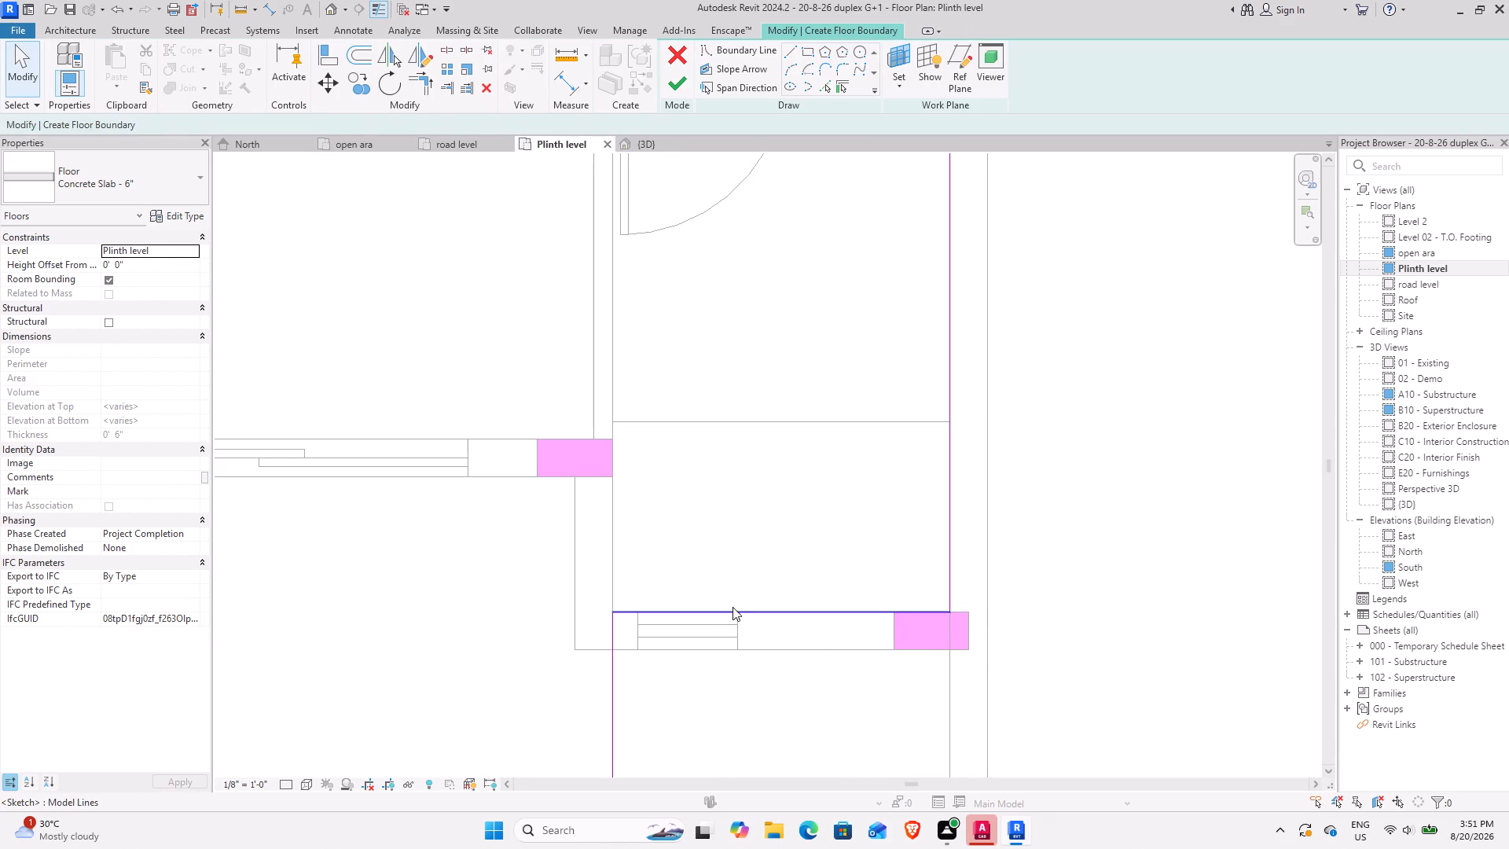
Move the boundary segment at the front east room's south wall out to the wall's outer face.
{"action": "left_click", "coordinate": [732, 607]}
{"action": "left_click_drag", "start_coordinate": [826, 615], "coordinate": [828, 647]}
Move the slab's east boundary line out to the outer face of the east wall.
{"action": "scroll", "coordinate": [838, 520], "scroll_direction": "down", "scroll_amount": 3}
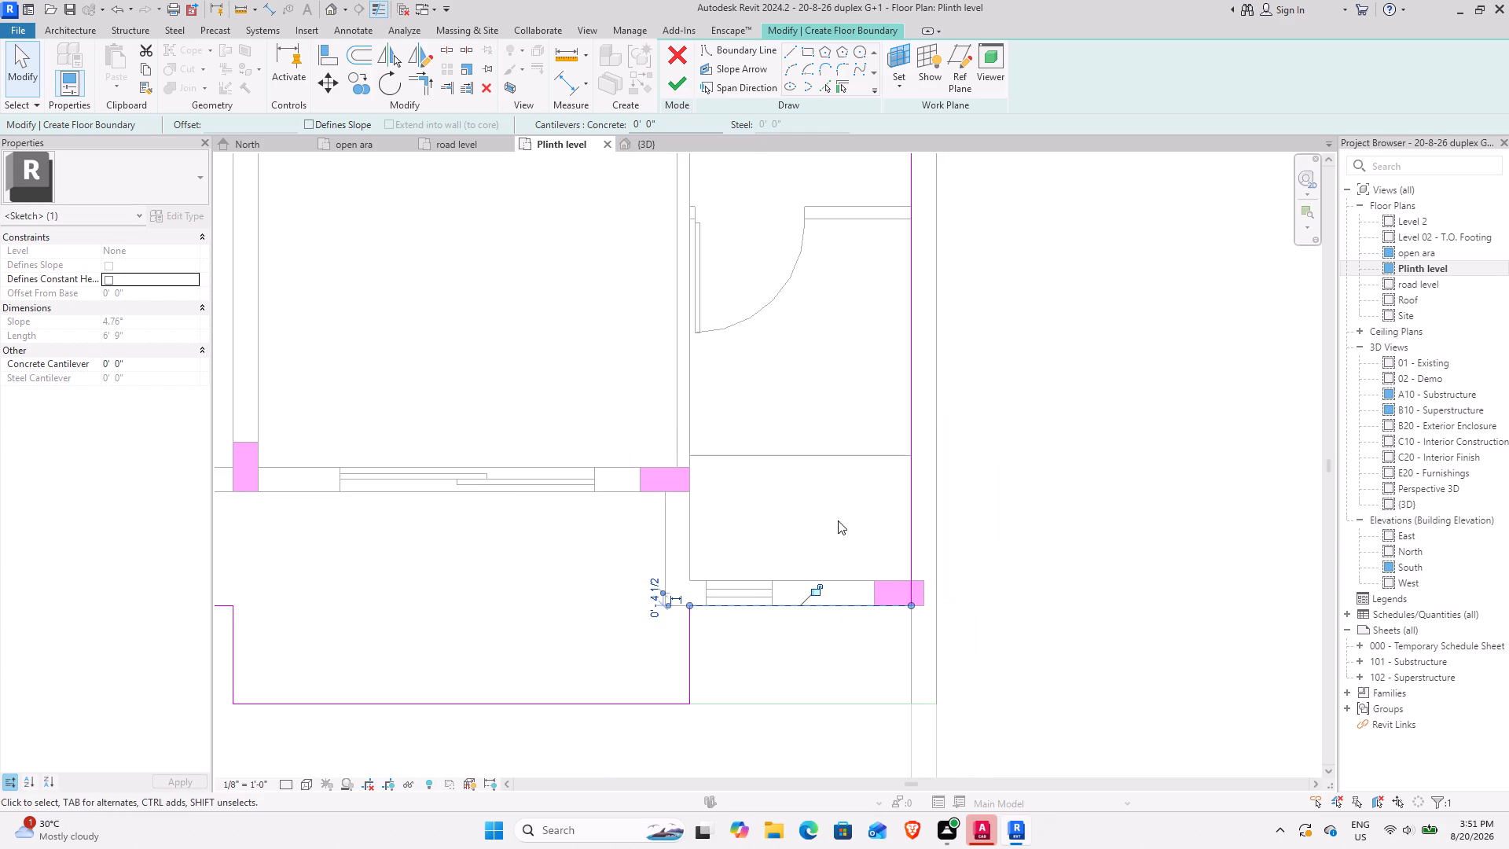
{"action": "scroll", "coordinate": [825, 458], "scroll_direction": "down", "scroll_amount": 2}
{"action": "middle_click_drag", "start_coordinate": [870, 499], "coordinate": [681, 552]}
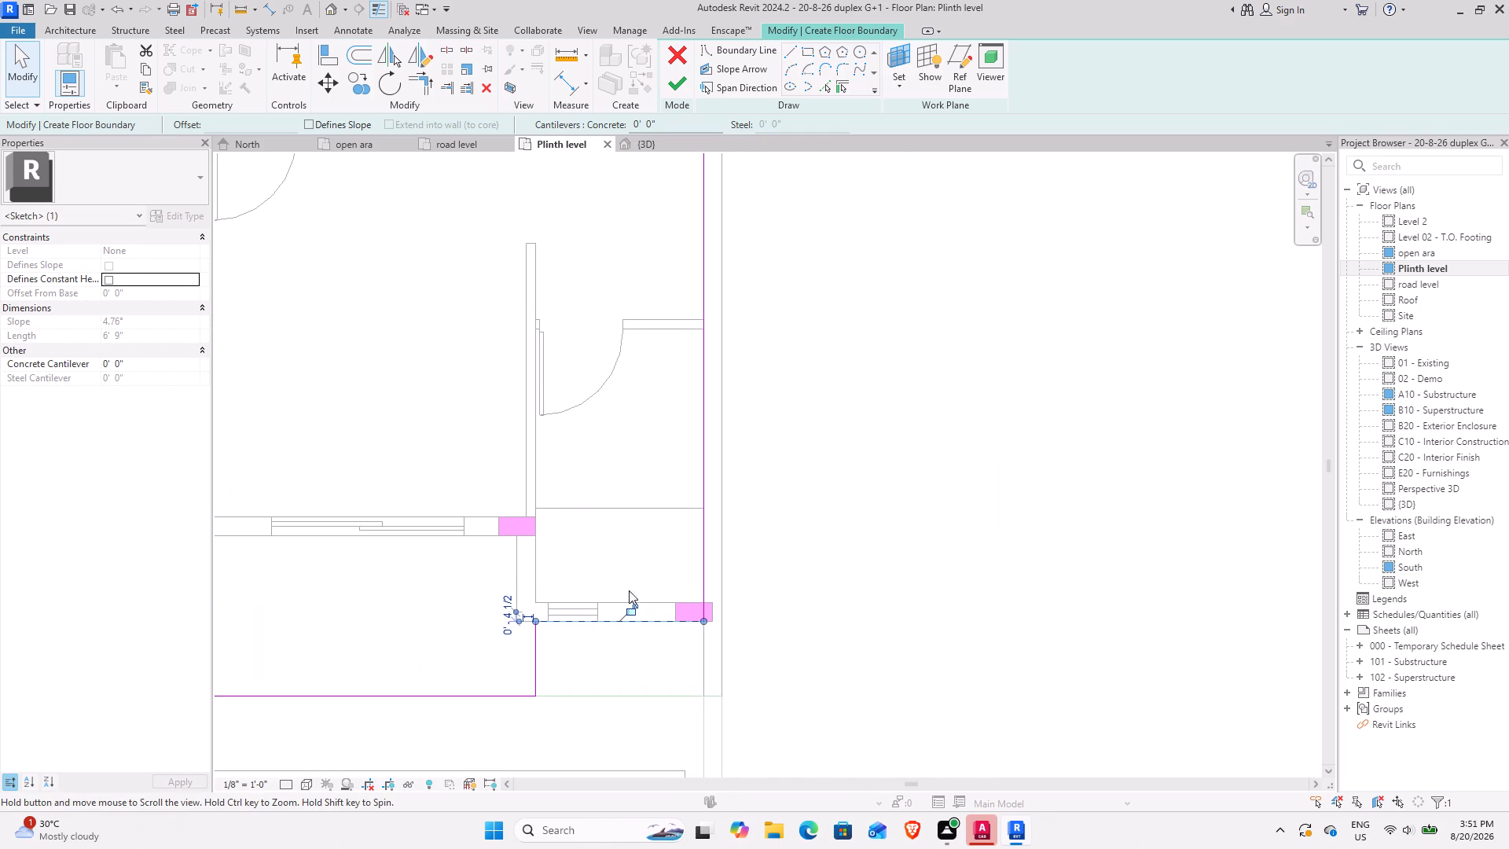
{"action": "scroll", "coordinate": [690, 582], "scroll_direction": "up", "scroll_amount": 2}
{"action": "left_click", "coordinate": [705, 566]}
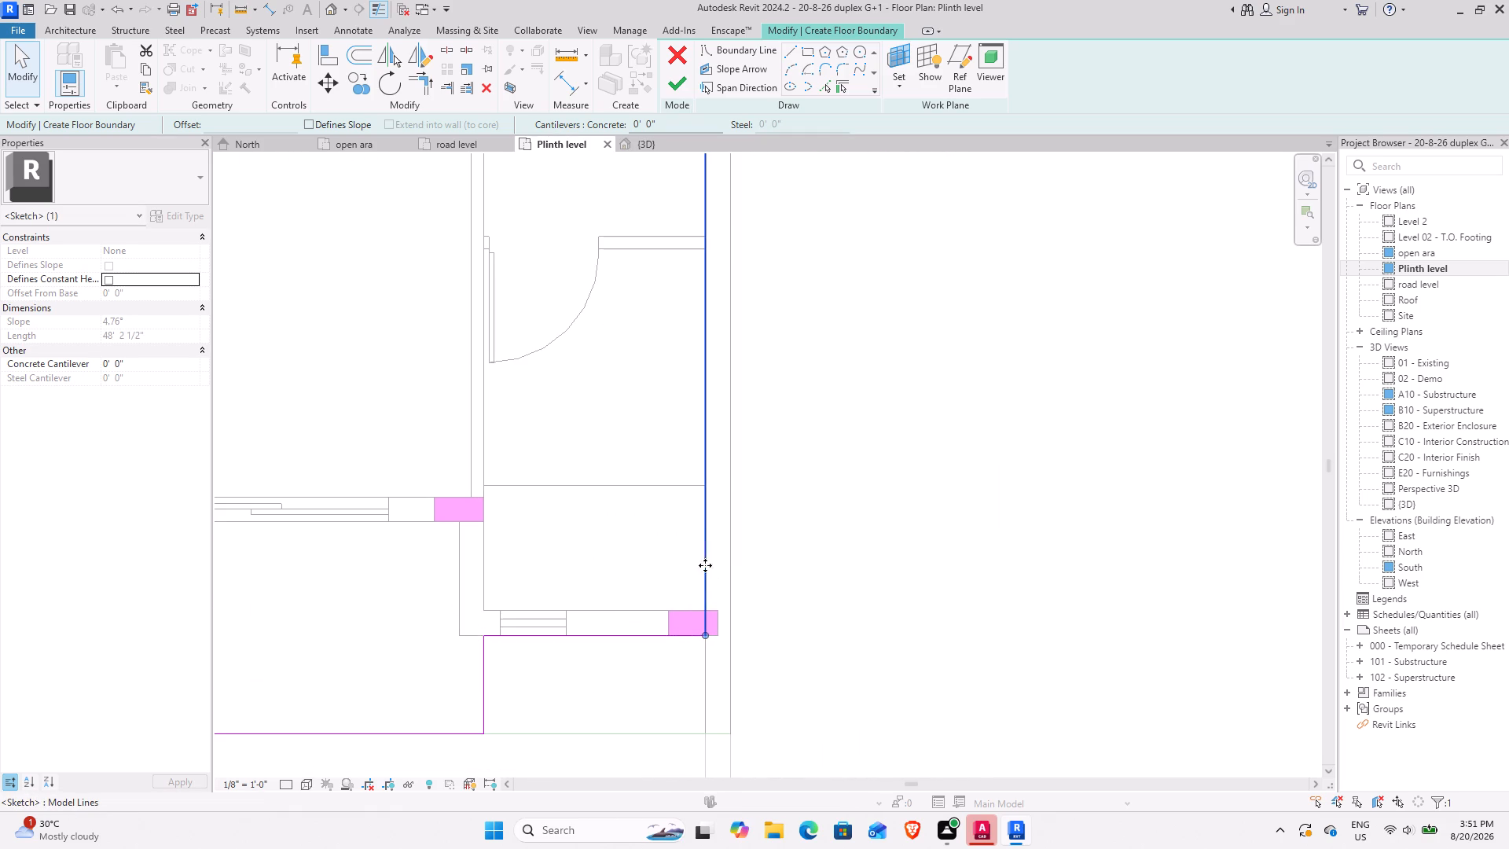
{"action": "left_click_drag", "start_coordinate": [702, 535], "coordinate": [732, 535]}
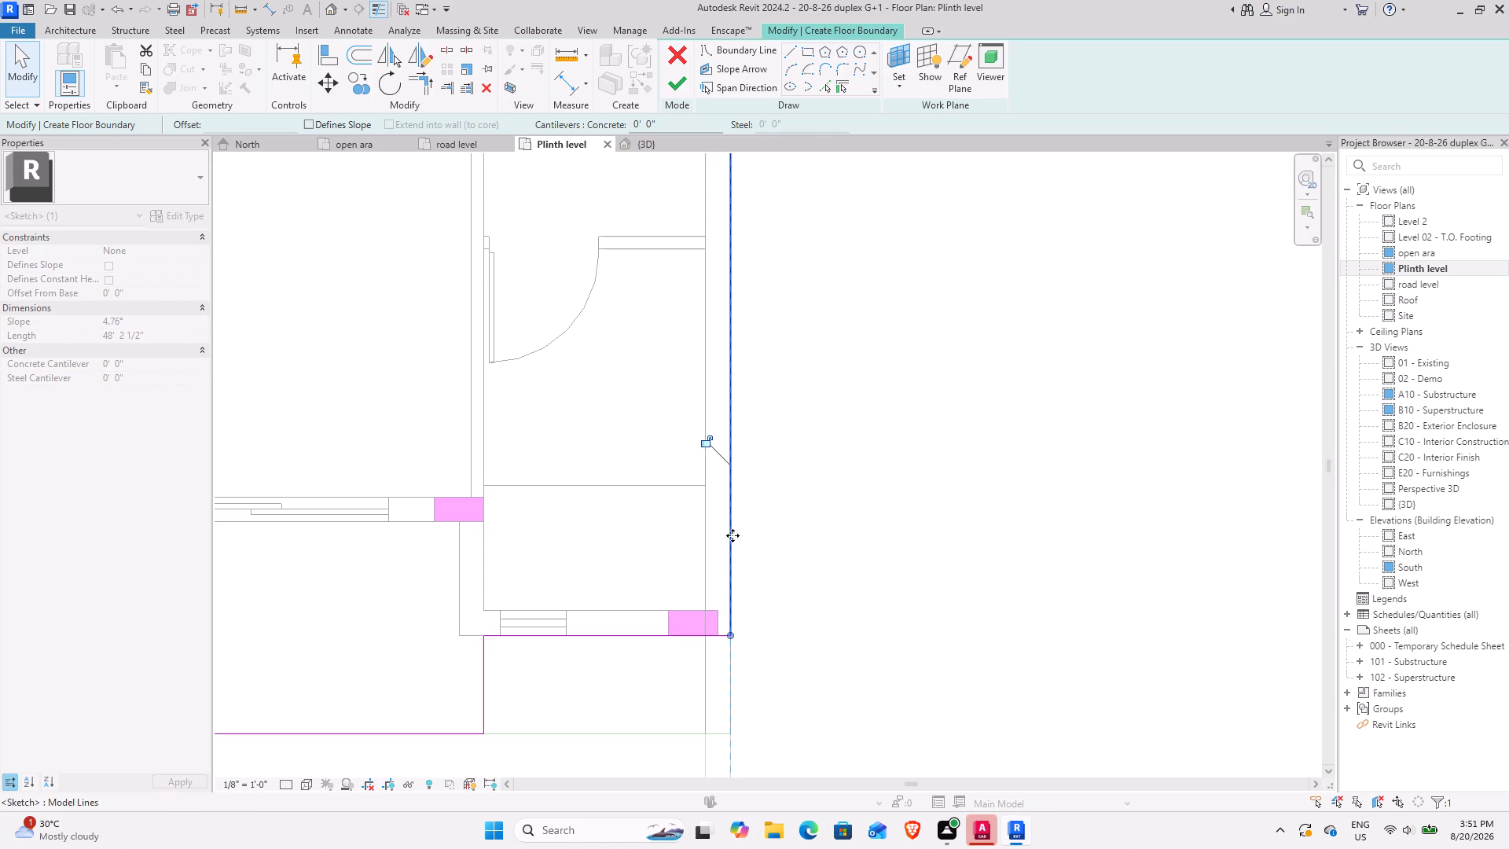
Move the slab's west boundary line out to the outer face of the west wall.
{"action": "scroll", "coordinate": [655, 564], "scroll_direction": "down", "scroll_amount": 4}
{"action": "middle_click_drag", "start_coordinate": [491, 528], "coordinate": [918, 497]}
{"action": "middle_click_drag", "start_coordinate": [750, 497], "coordinate": [1030, 537]}
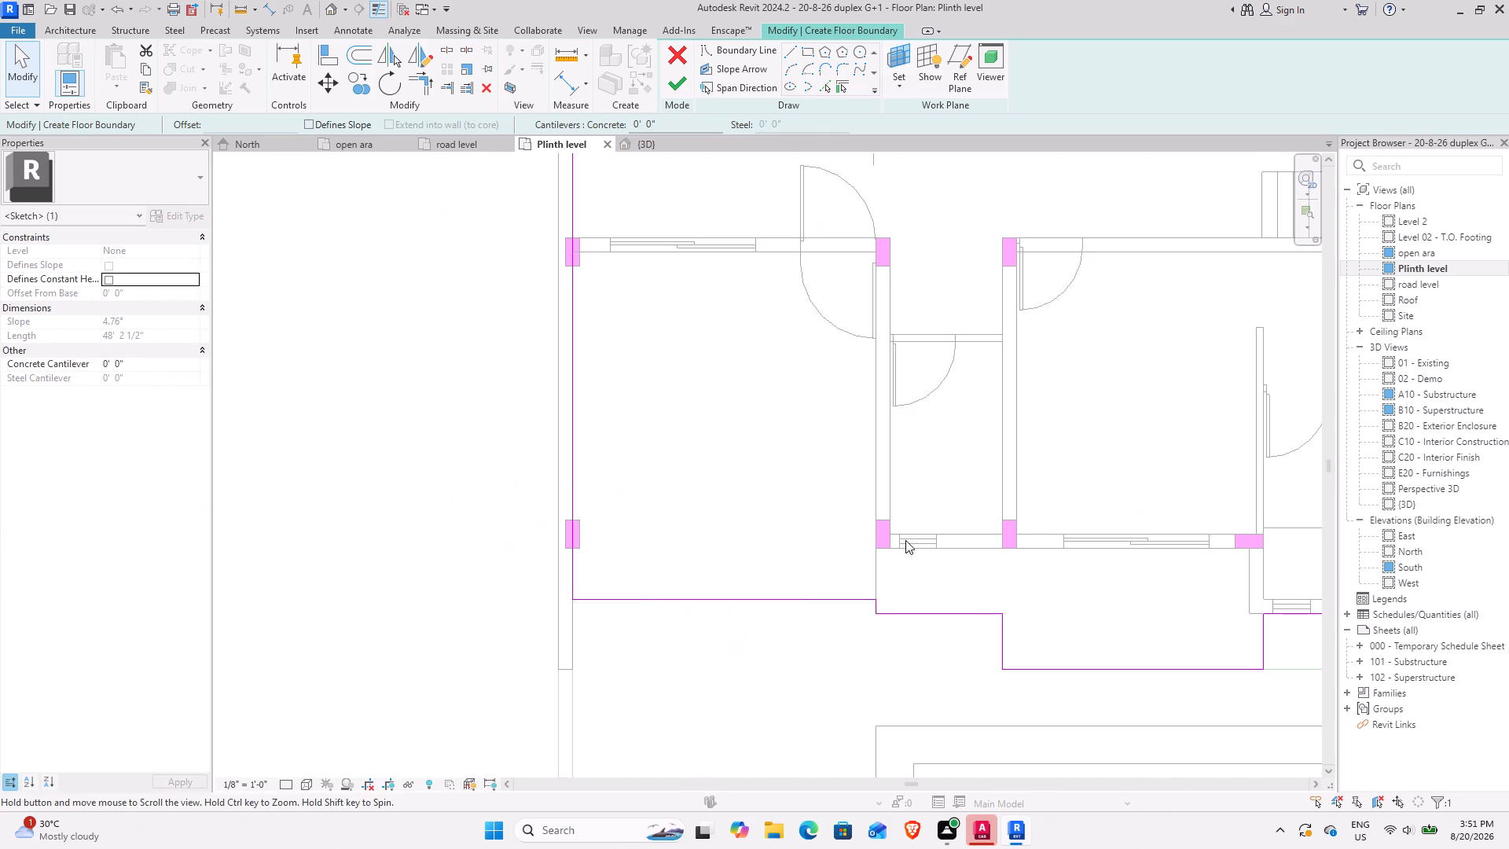
{"action": "middle_click_drag", "start_coordinate": [561, 527], "coordinate": [516, 583]}
{"action": "scroll", "coordinate": [526, 566], "scroll_direction": "up", "scroll_amount": 3}
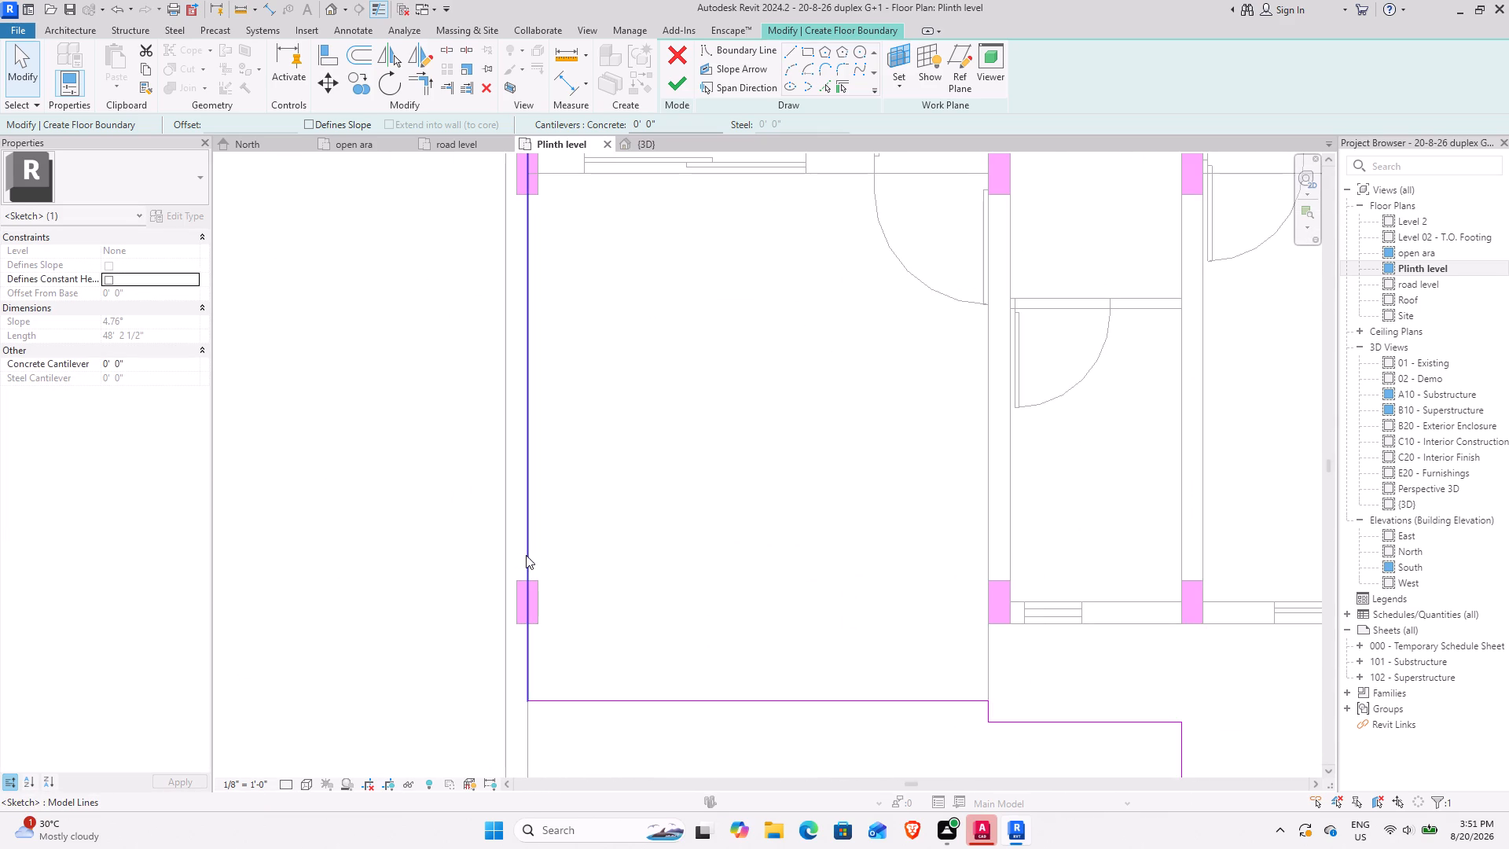
{"action": "scroll", "coordinate": [791, 554], "scroll_direction": "down", "scroll_amount": 3}
{"action": "middle_click_drag", "start_coordinate": [920, 560], "coordinate": [877, 560]}
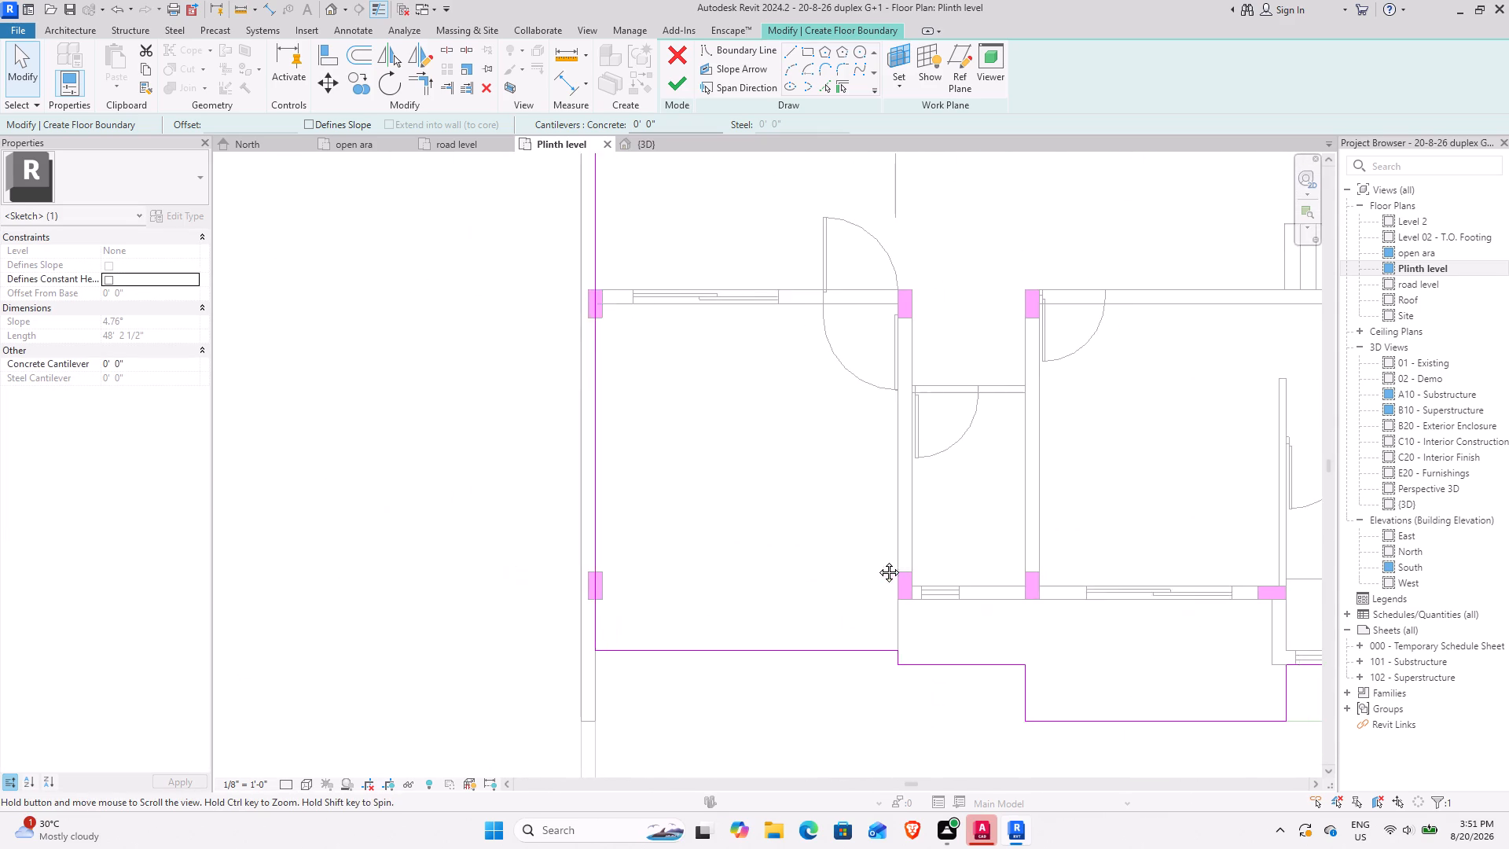
{"action": "middle_click_drag", "start_coordinate": [877, 560], "coordinate": [624, 569]}
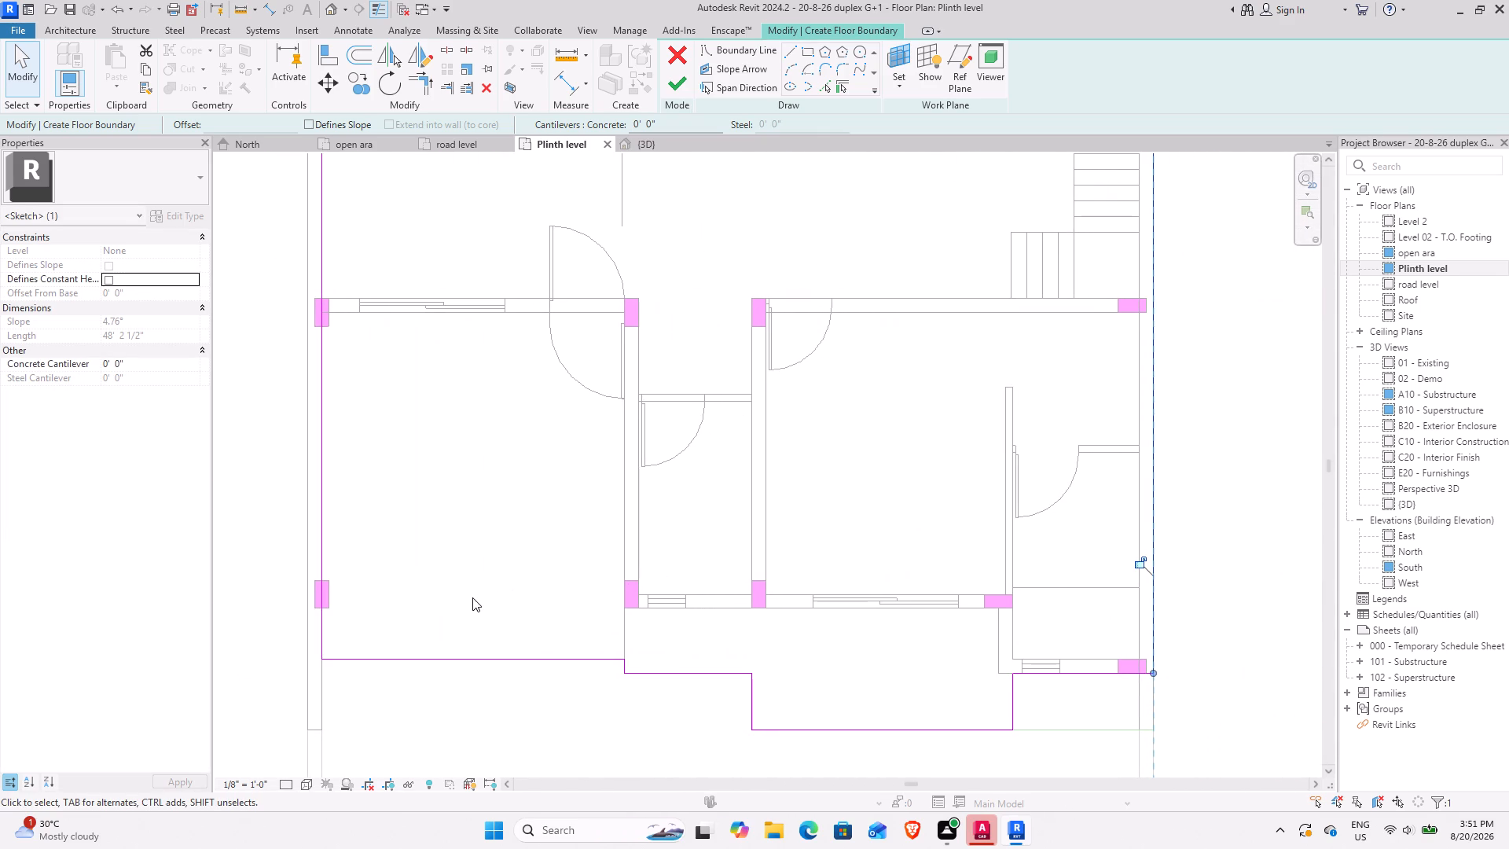
{"action": "scroll", "coordinate": [336, 588], "scroll_direction": "up", "scroll_amount": 3}
{"action": "middle_click_drag", "start_coordinate": [314, 589], "coordinate": [513, 589]}
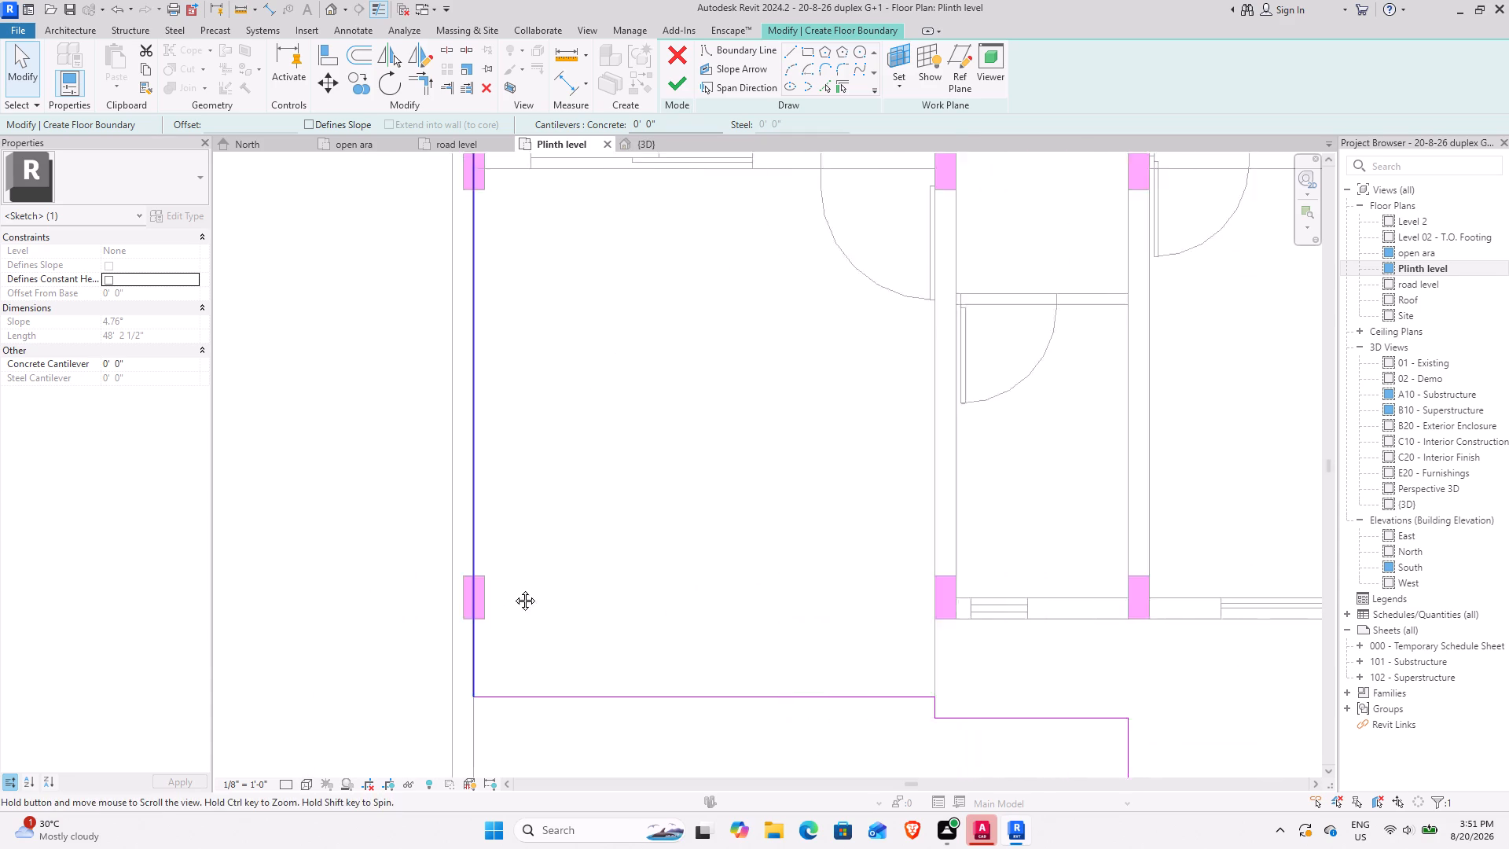
{"action": "middle_click_drag", "start_coordinate": [513, 589], "coordinate": [523, 589]}
{"action": "scroll", "coordinate": [518, 585], "scroll_direction": "up", "scroll_amount": 3}
{"action": "left_click", "coordinate": [524, 571]}
{"action": "left_click_drag", "start_coordinate": [524, 546], "coordinate": [498, 546]}
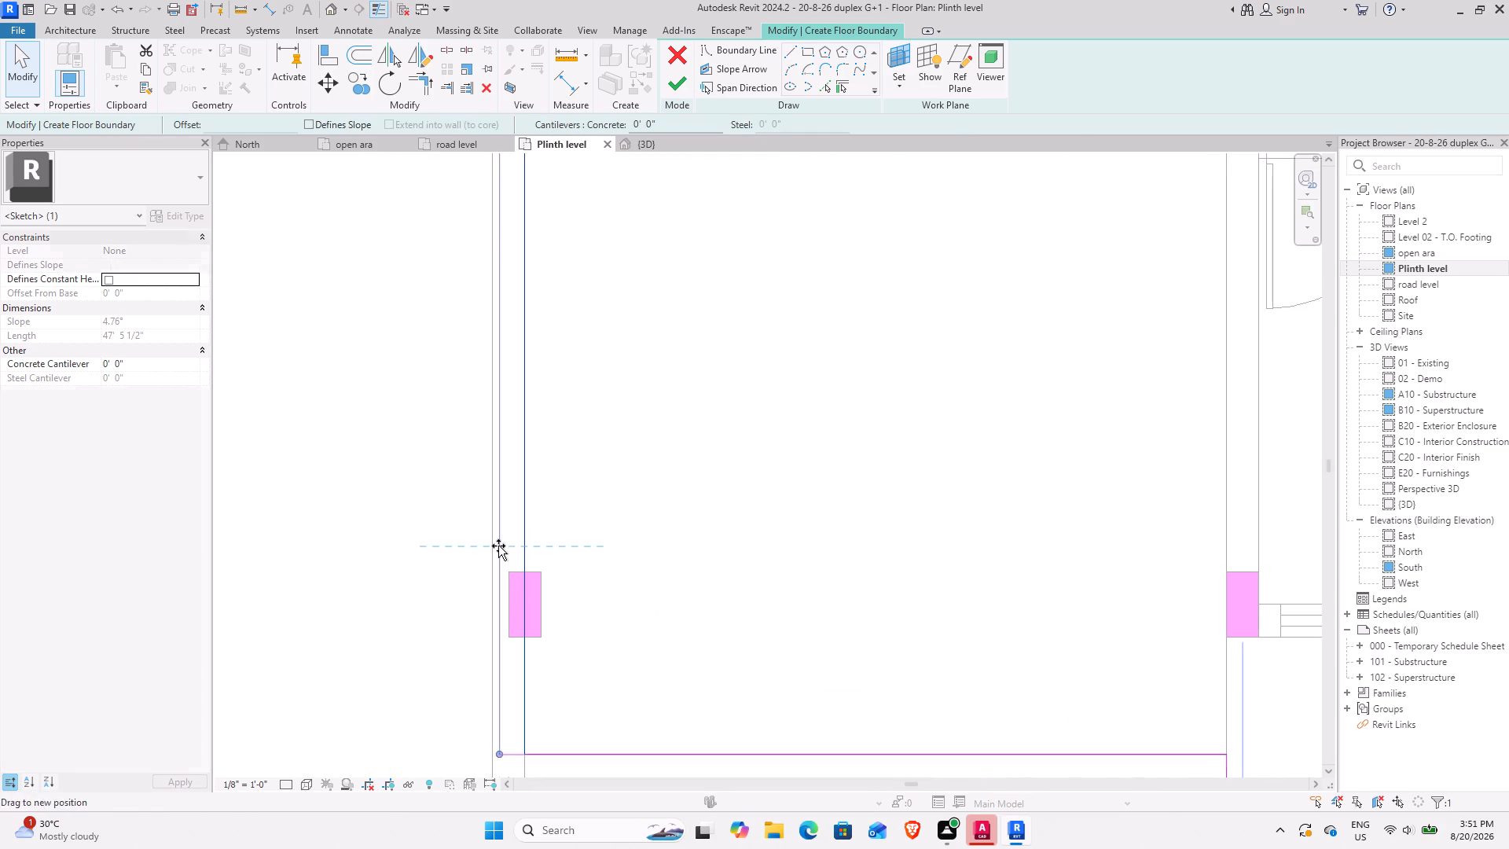
{"action": "left_click_drag", "start_coordinate": [498, 546], "coordinate": [493, 546]}
Move the slab's rear boundary line out to the outer face of the rear wall.
{"action": "scroll", "coordinate": [726, 503], "scroll_direction": "down", "scroll_amount": 3}
{"action": "middle_click_drag", "start_coordinate": [890, 509], "coordinate": [747, 497]}
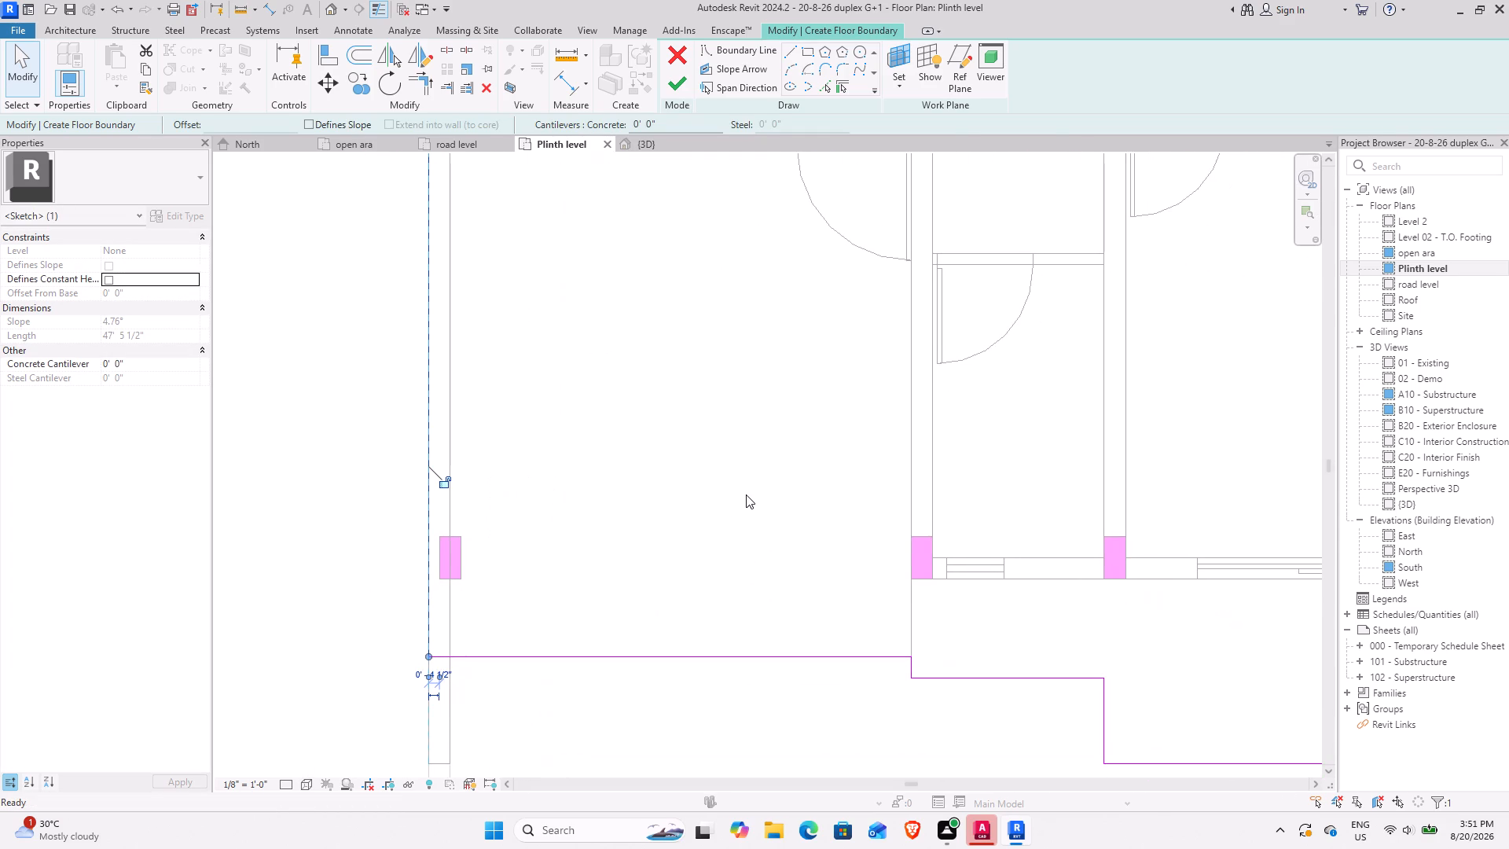
{"action": "scroll", "coordinate": [674, 505], "scroll_direction": "down", "scroll_amount": 4}
{"action": "middle_click_drag", "start_coordinate": [681, 313], "coordinate": [659, 482]}
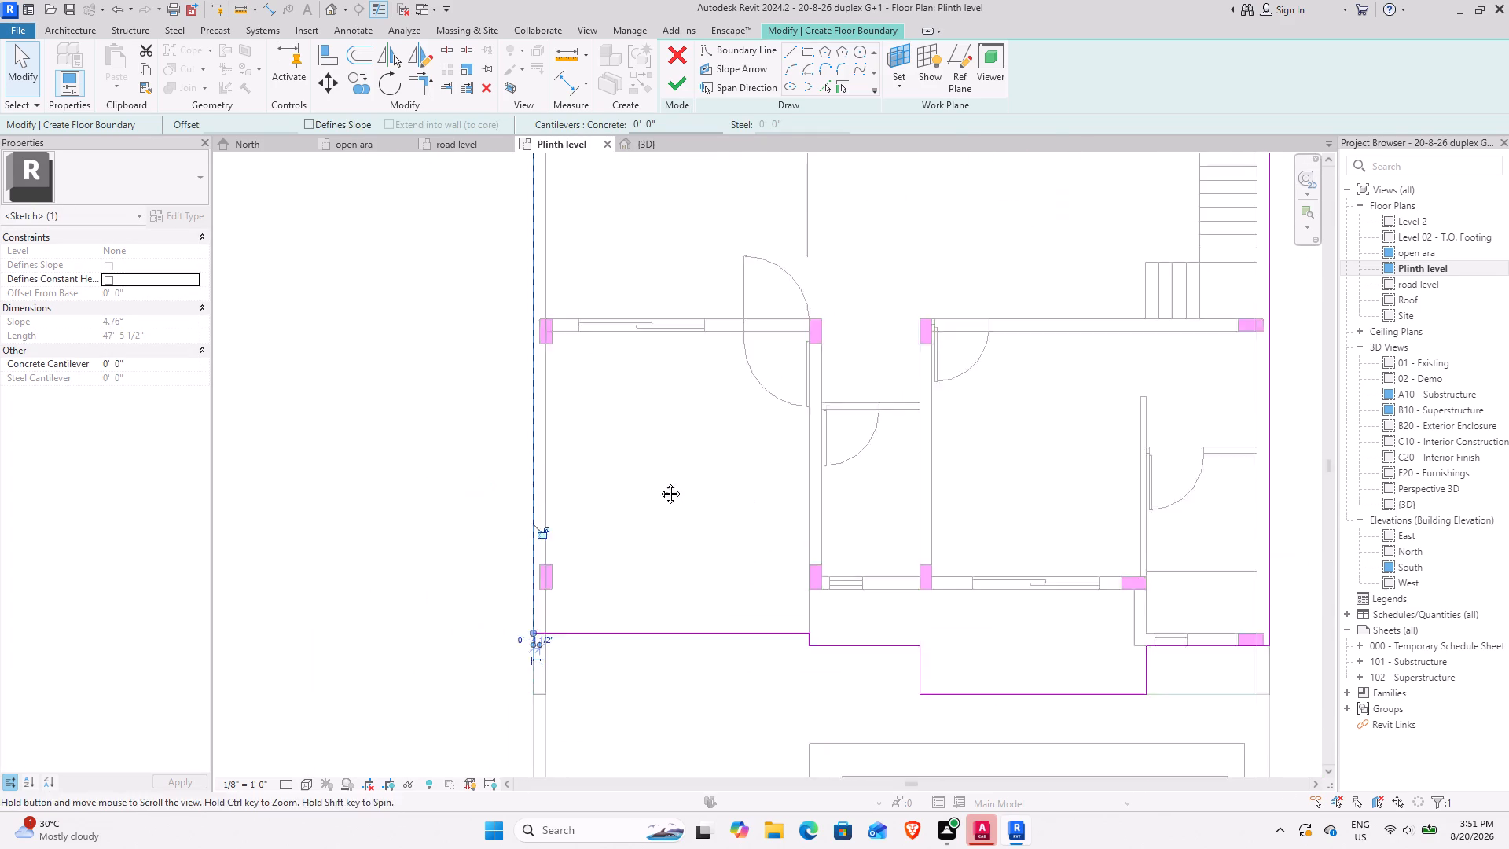
{"action": "middle_click_drag", "start_coordinate": [659, 482], "coordinate": [615, 694]}
{"action": "middle_click_drag", "start_coordinate": [593, 448], "coordinate": [576, 701]}
{"action": "scroll", "coordinate": [472, 418], "scroll_direction": "up", "scroll_amount": 3}
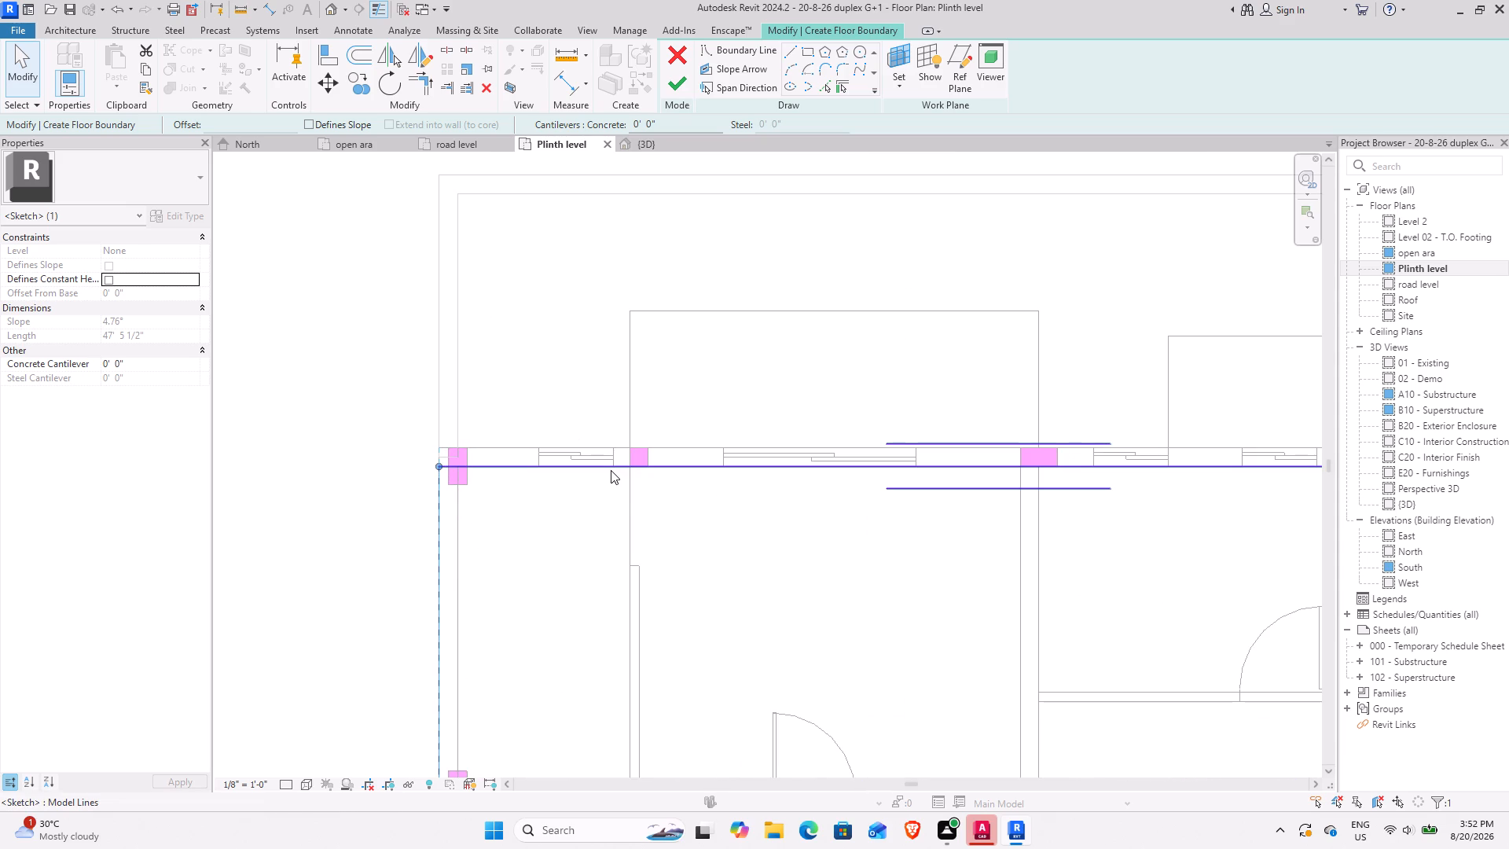
{"action": "left_click", "coordinate": [611, 470]}
{"action": "left_click_drag", "start_coordinate": [614, 466], "coordinate": [619, 443]}
{"action": "left_click_drag", "start_coordinate": [612, 470], "coordinate": [612, 450]}
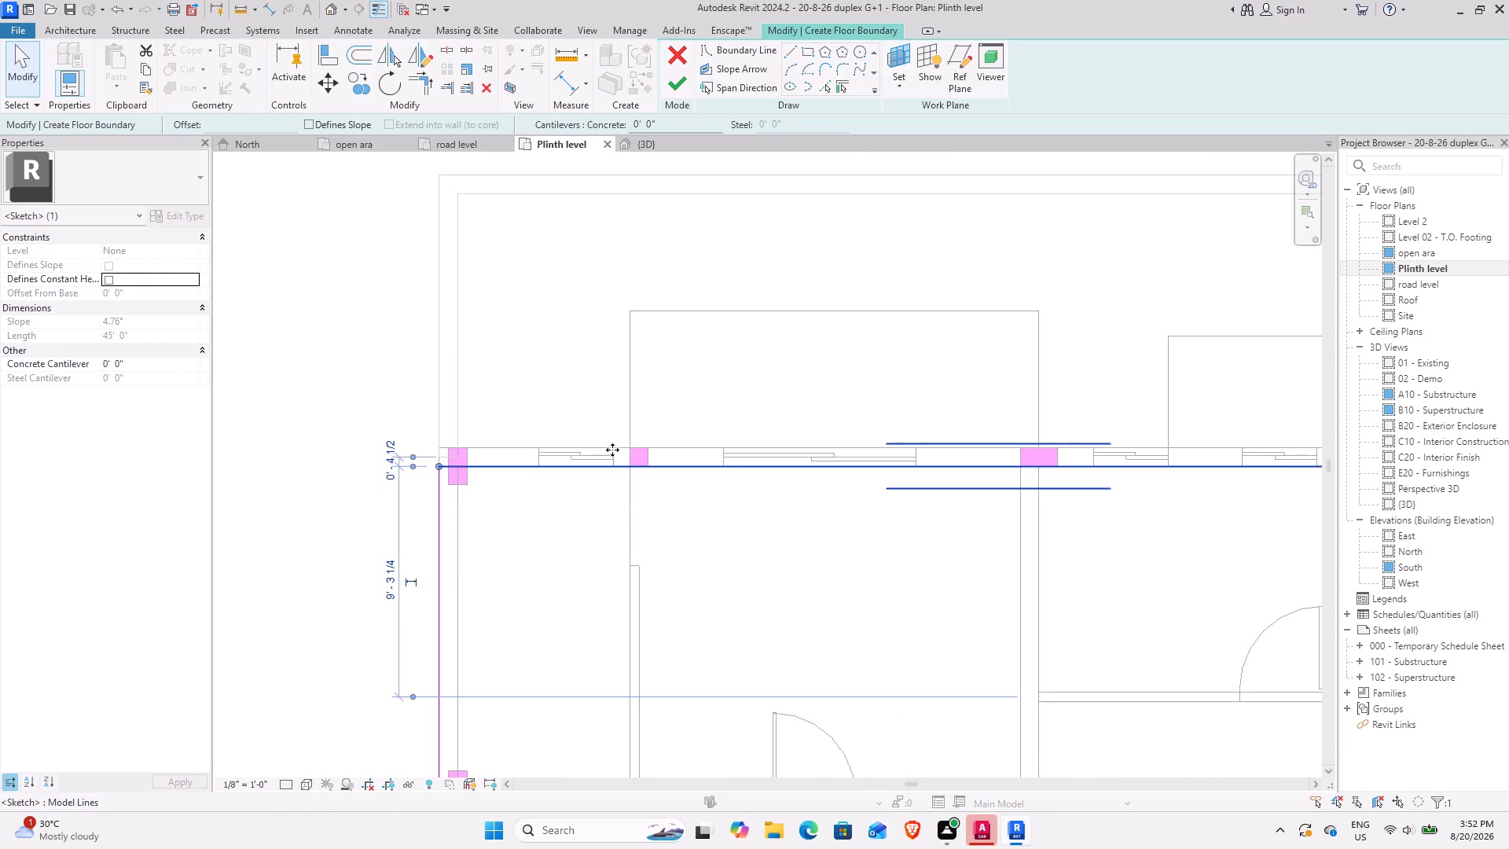
{"action": "left_click_drag", "start_coordinate": [612, 450], "coordinate": [614, 447]}
{"action": "scroll", "coordinate": [857, 530], "scroll_direction": "down", "scroll_amount": 4}
{"action": "middle_click_drag", "start_coordinate": [1014, 533], "coordinate": [788, 502]}
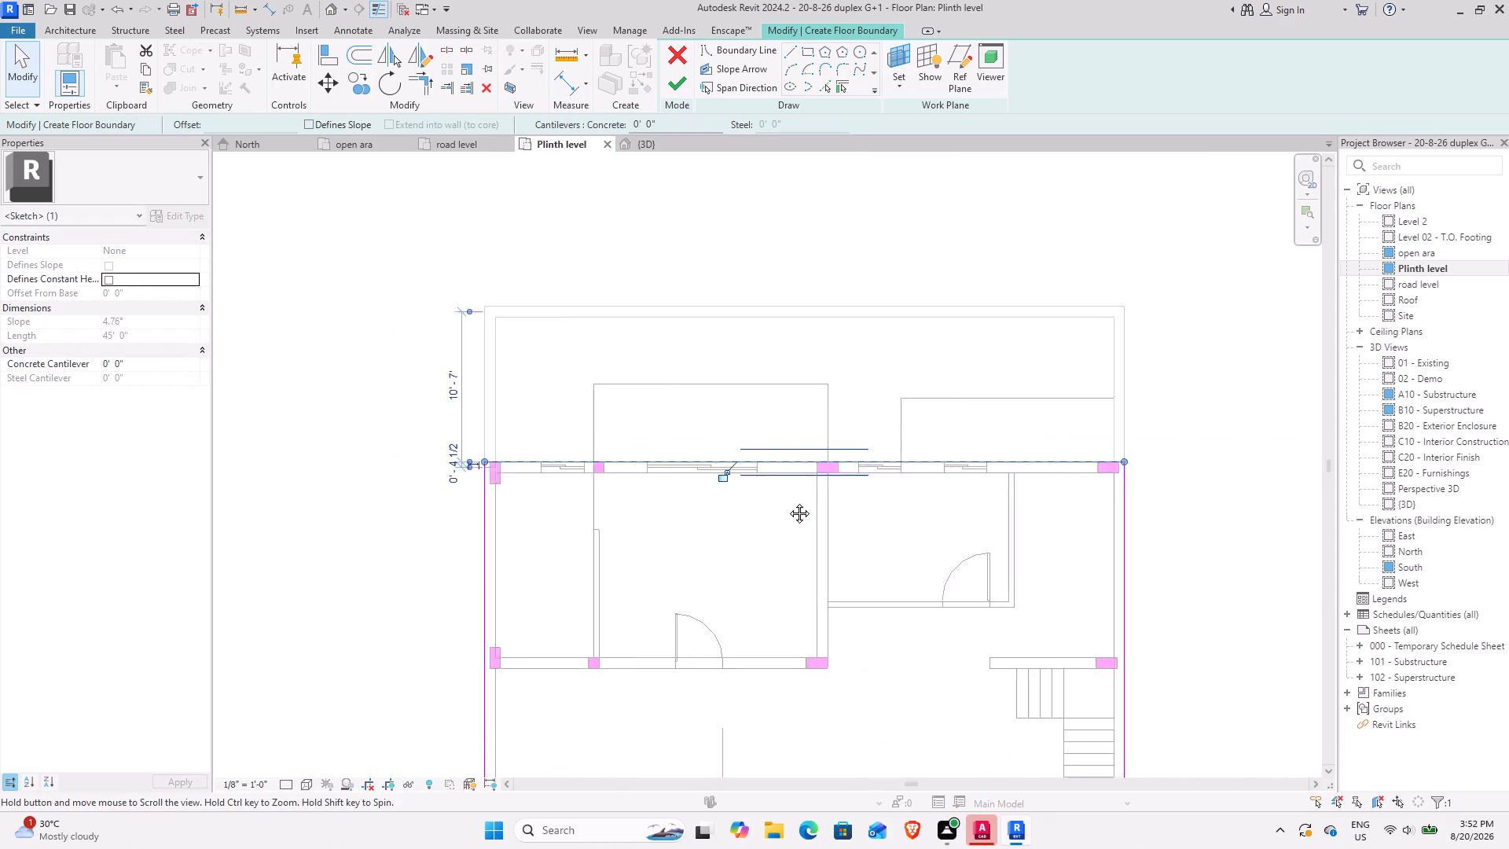
Draw slab boundary lines around the wider rear projection on the CAD plan, about 16'-5 1/2" long and 5'-6" deep.
{"action": "middle_click_drag", "start_coordinate": [788, 502], "coordinate": [711, 488]}
{"action": "scroll", "coordinate": [536, 449], "scroll_direction": "up", "scroll_amount": 4}
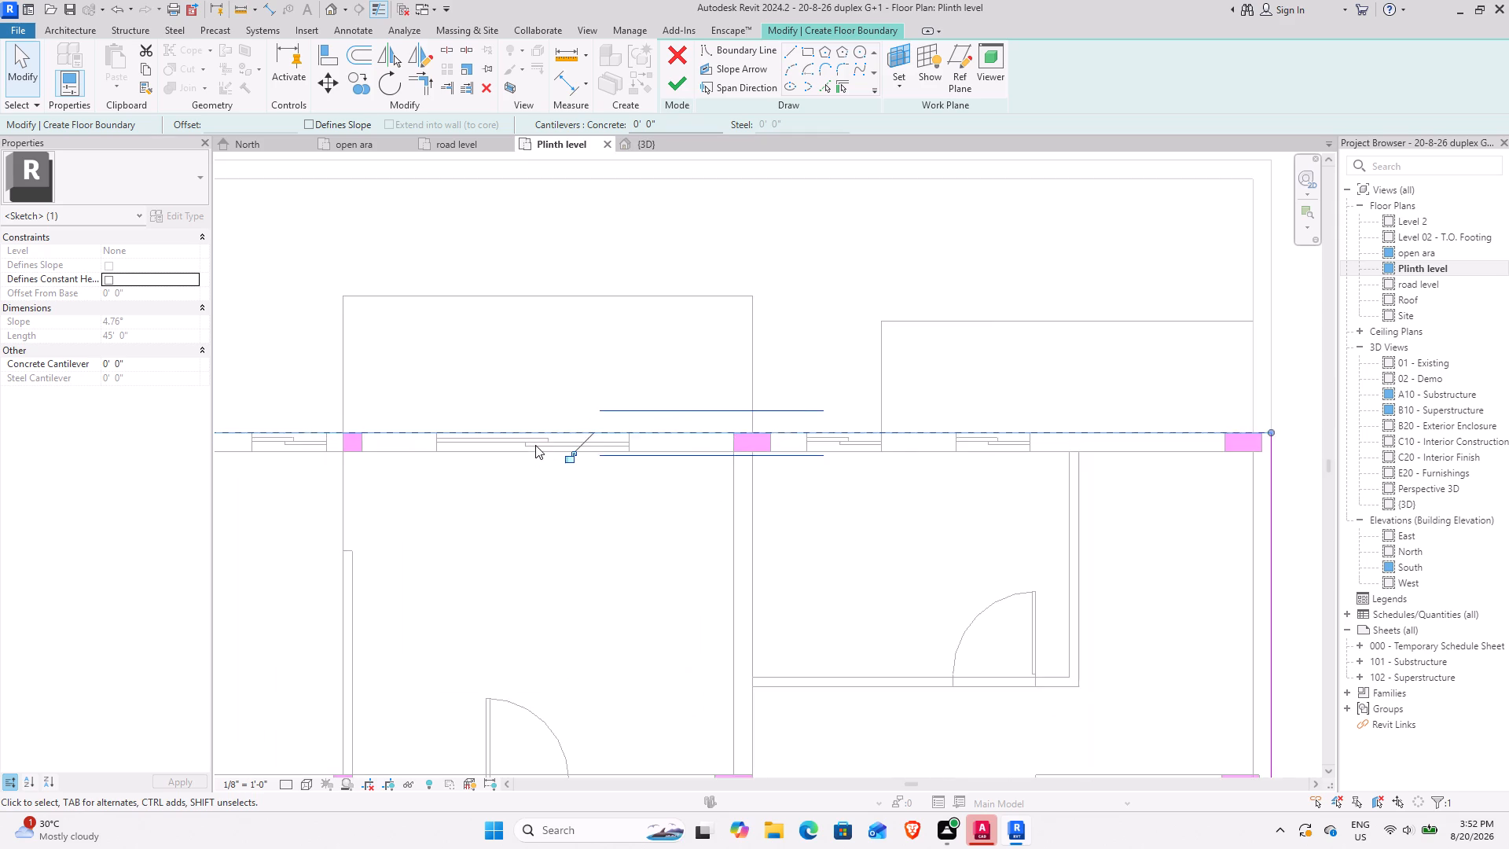
{"action": "middle_click_drag", "start_coordinate": [569, 313], "coordinate": [632, 447]}
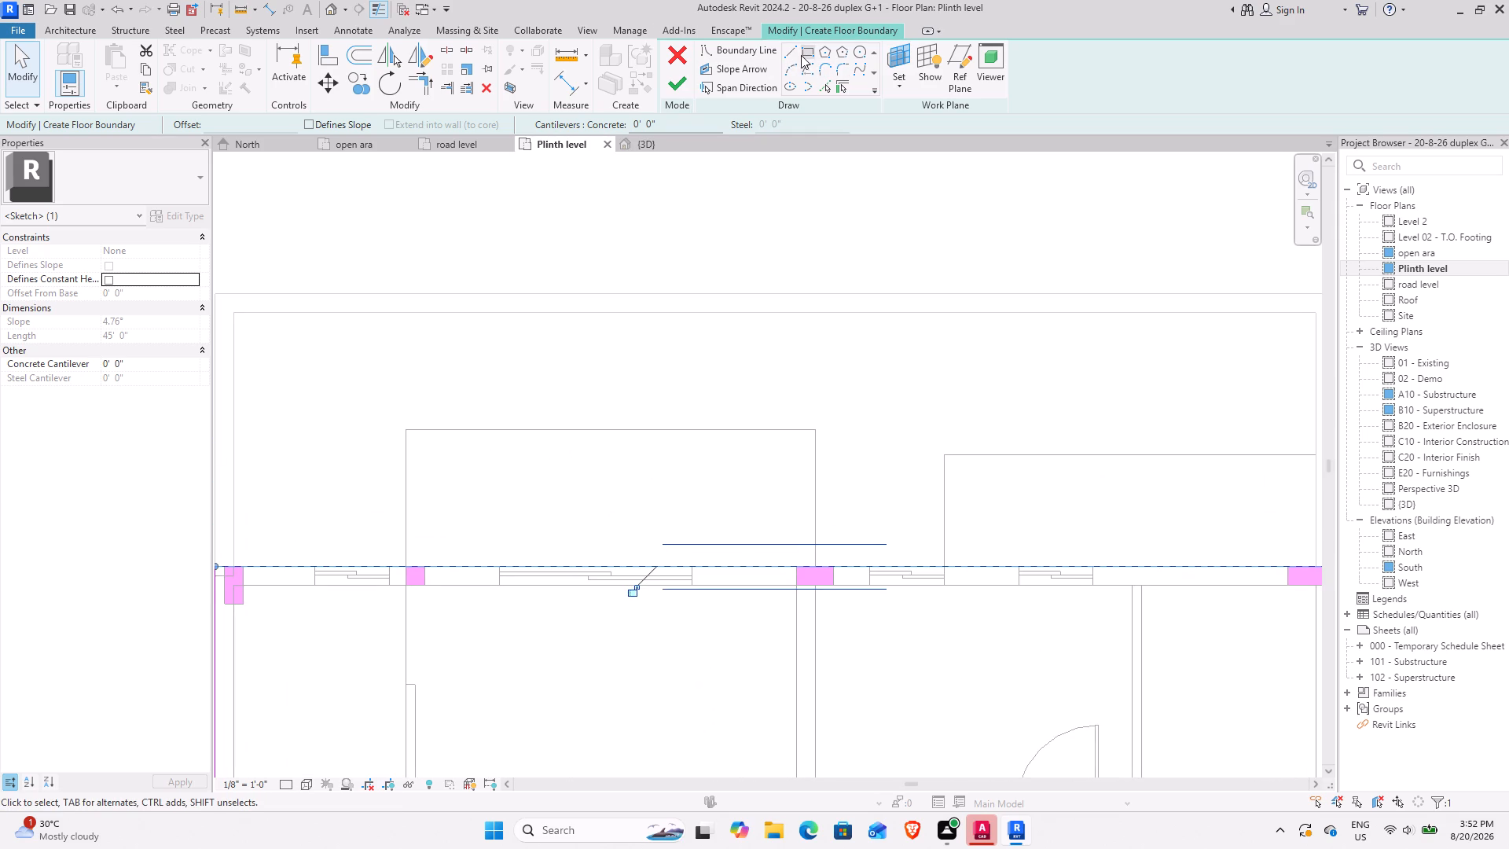
{"action": "left_click", "coordinate": [796, 53]}
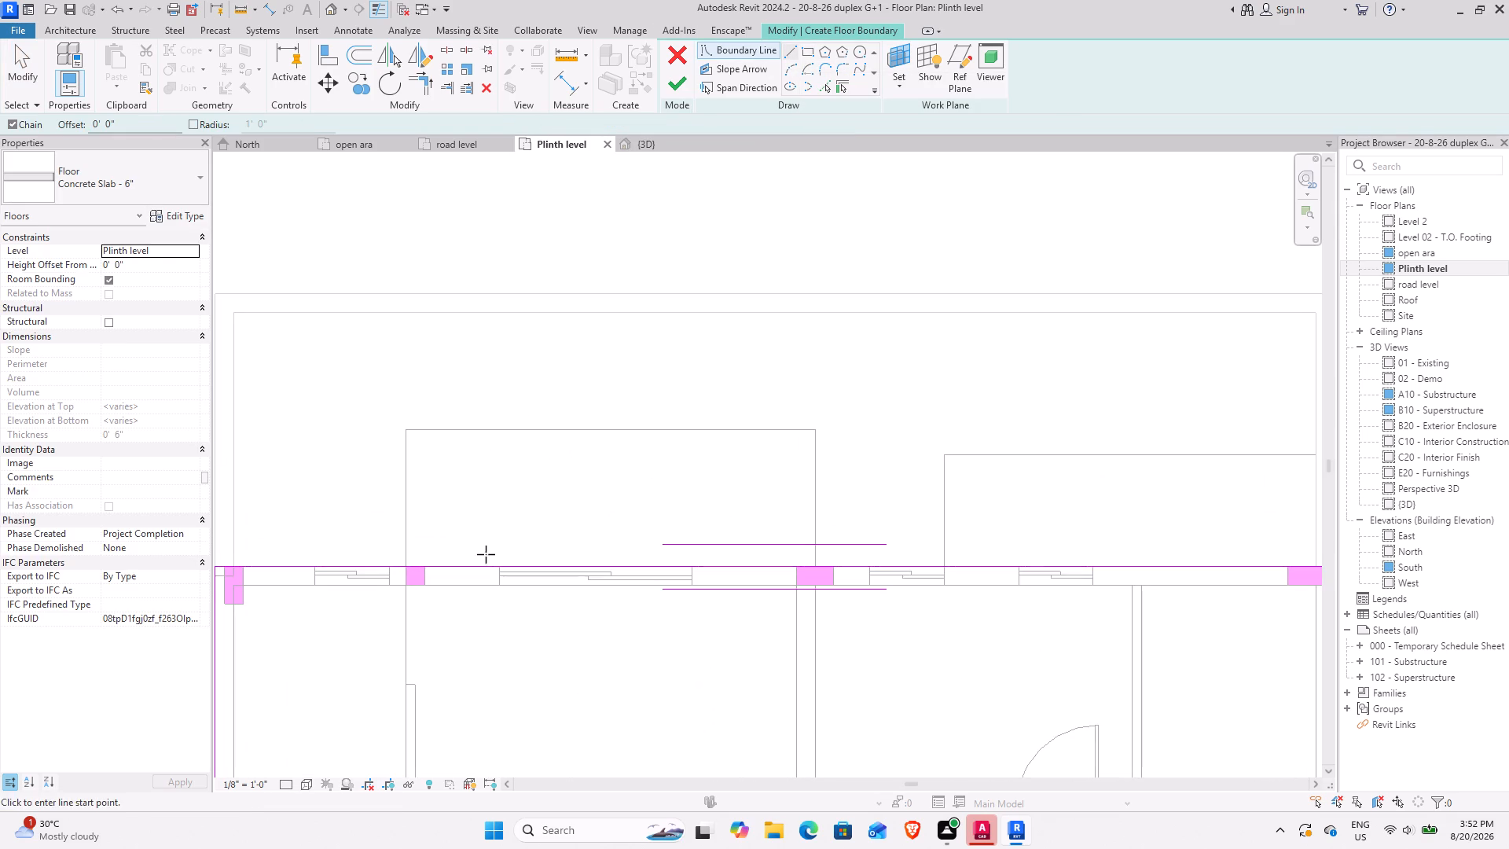
{"action": "left_click", "coordinate": [403, 569]}
{"action": "left_click", "coordinate": [409, 436]}
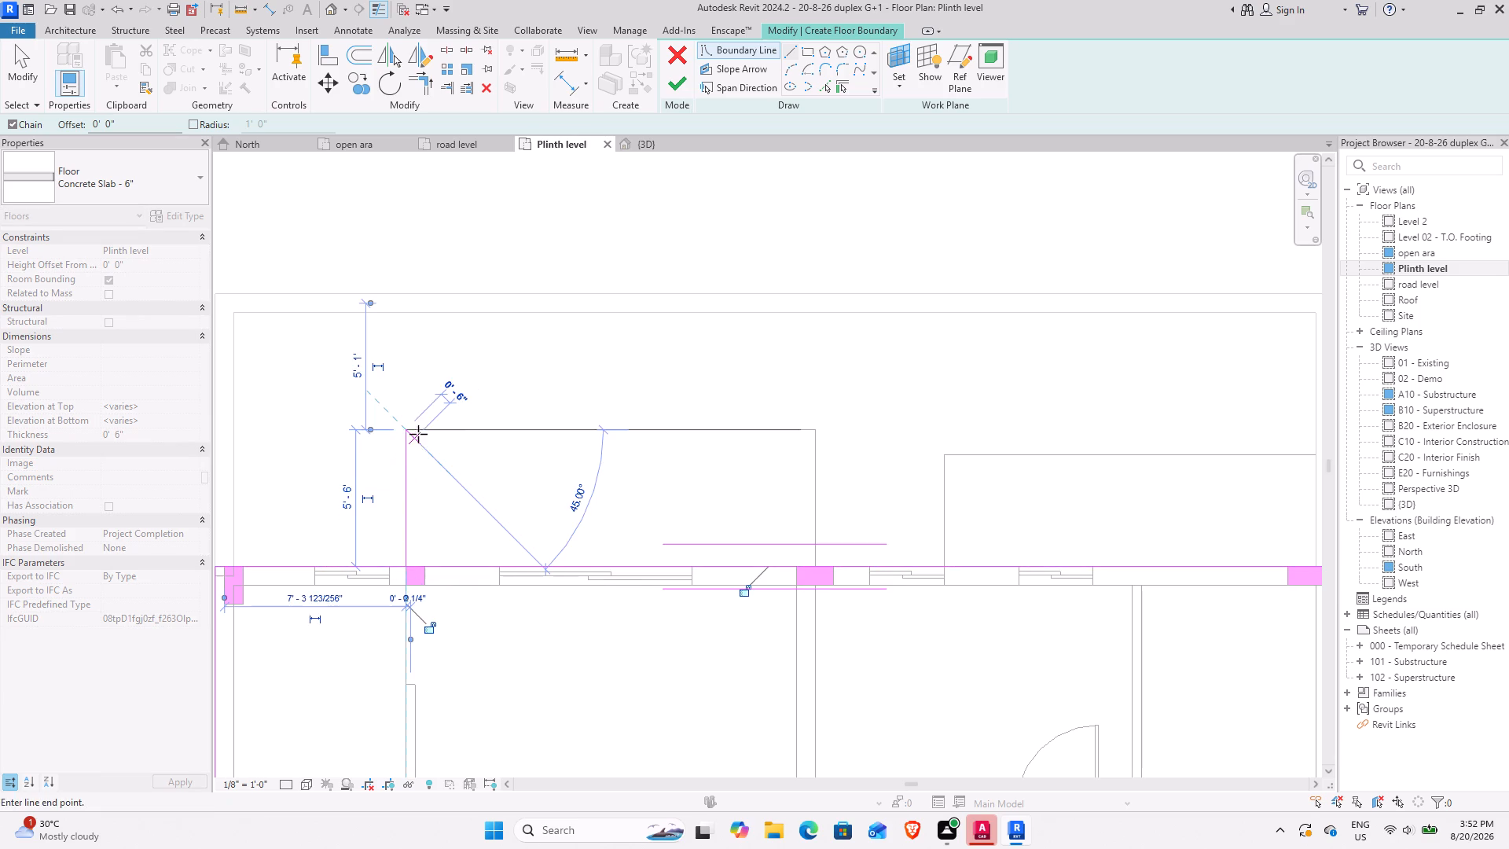
{"action": "left_click", "coordinate": [813, 432]}
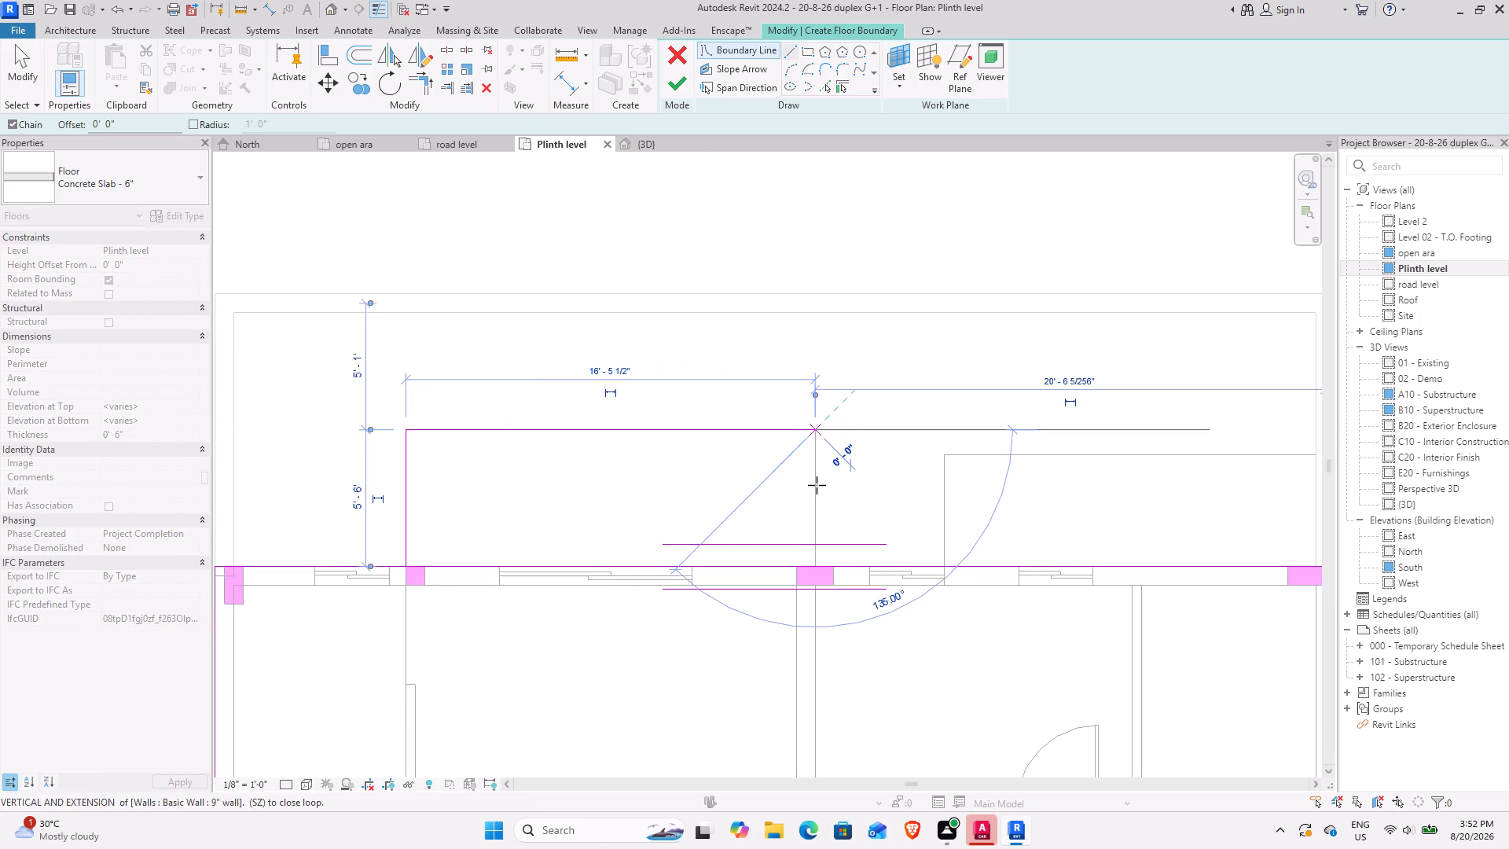
{"action": "left_click", "coordinate": [813, 564]}
{"action": "key", "text": "Escape"}
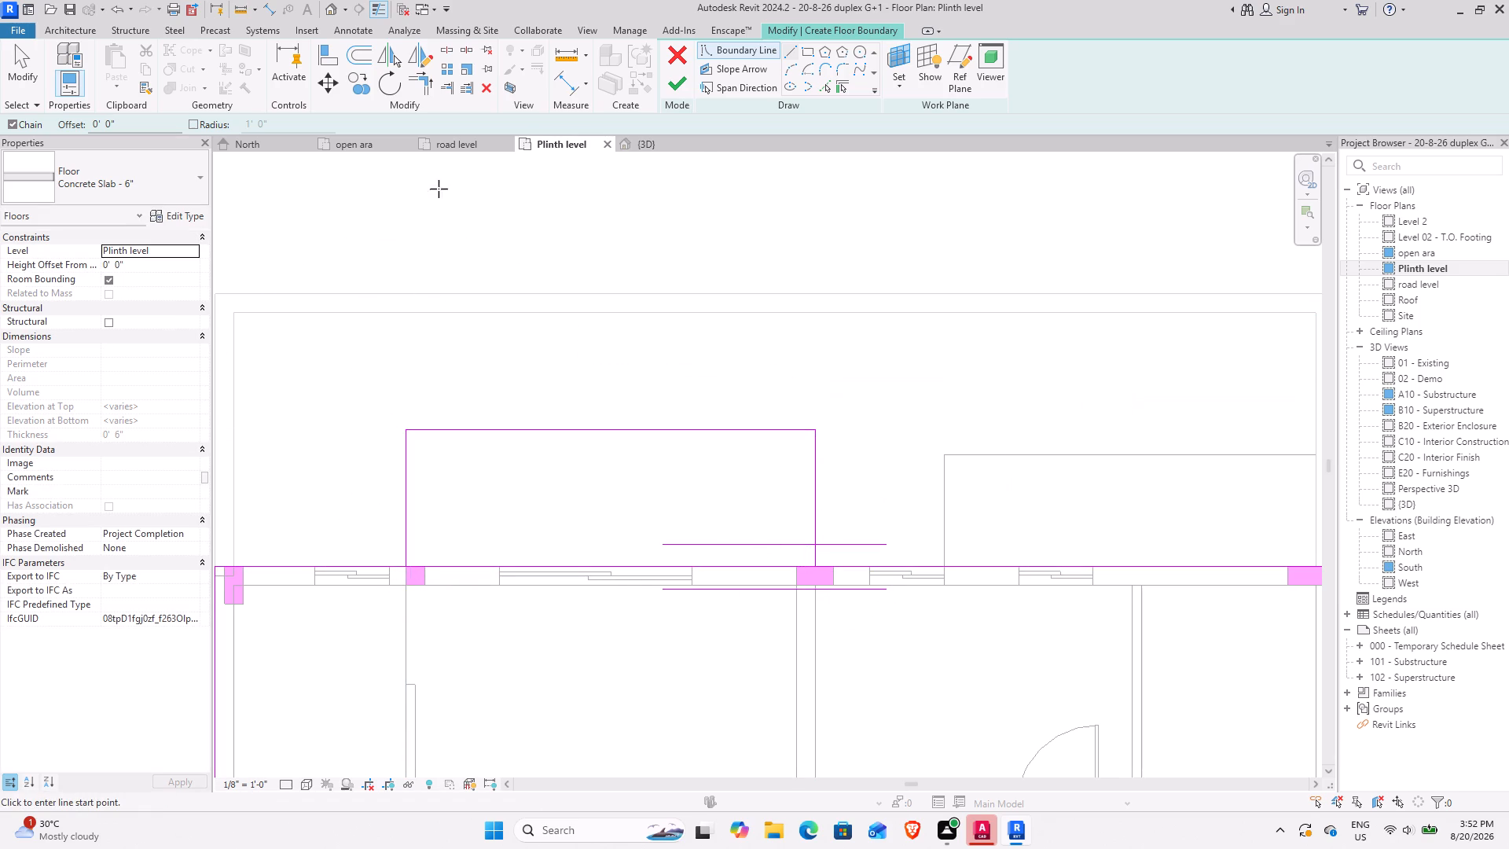
Split the slab's rear boundary line at two points, once within the width of each rear projection.
{"action": "left_click", "coordinate": [446, 50]}
{"action": "left_click", "coordinate": [632, 569]}
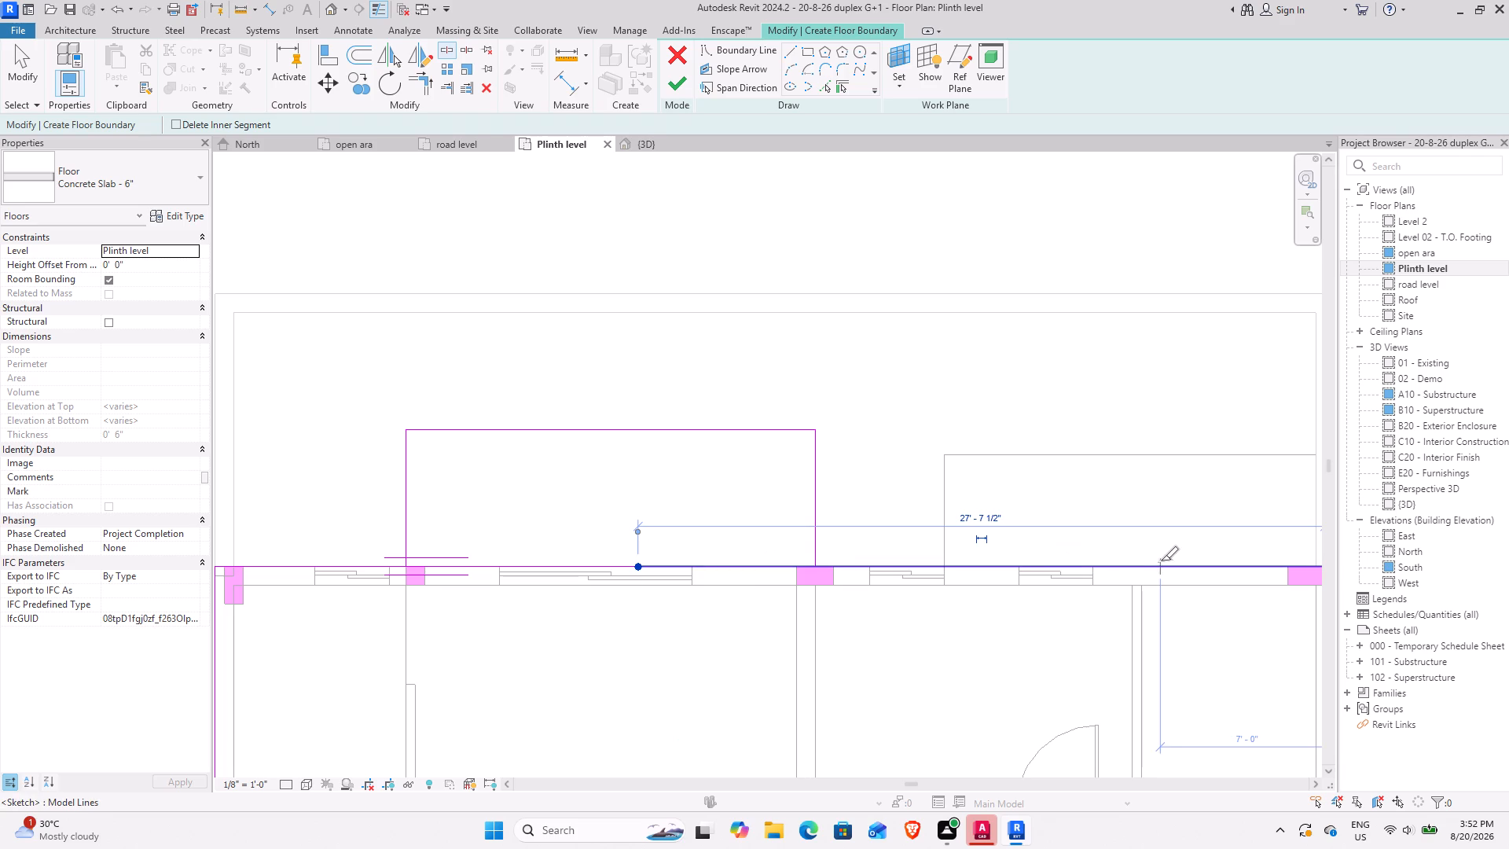
{"action": "left_click", "coordinate": [1150, 562]}
{"action": "middle_click_drag", "start_coordinate": [1152, 563], "coordinate": [887, 568]}
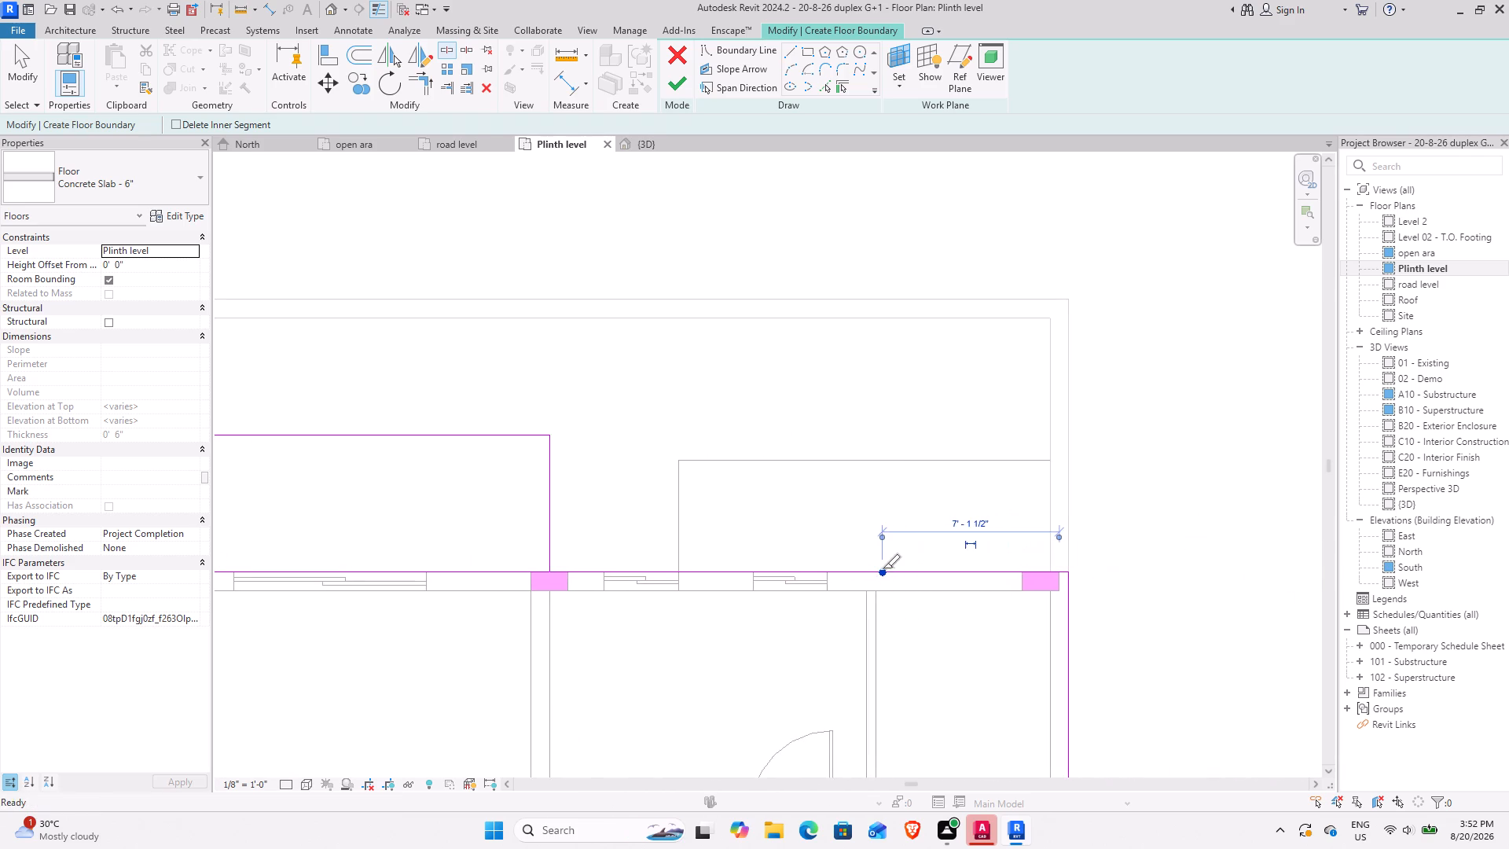
{"action": "key", "text": "Escape"}
{"action": "middle_click_drag", "start_coordinate": [769, 568], "coordinate": [923, 573]}
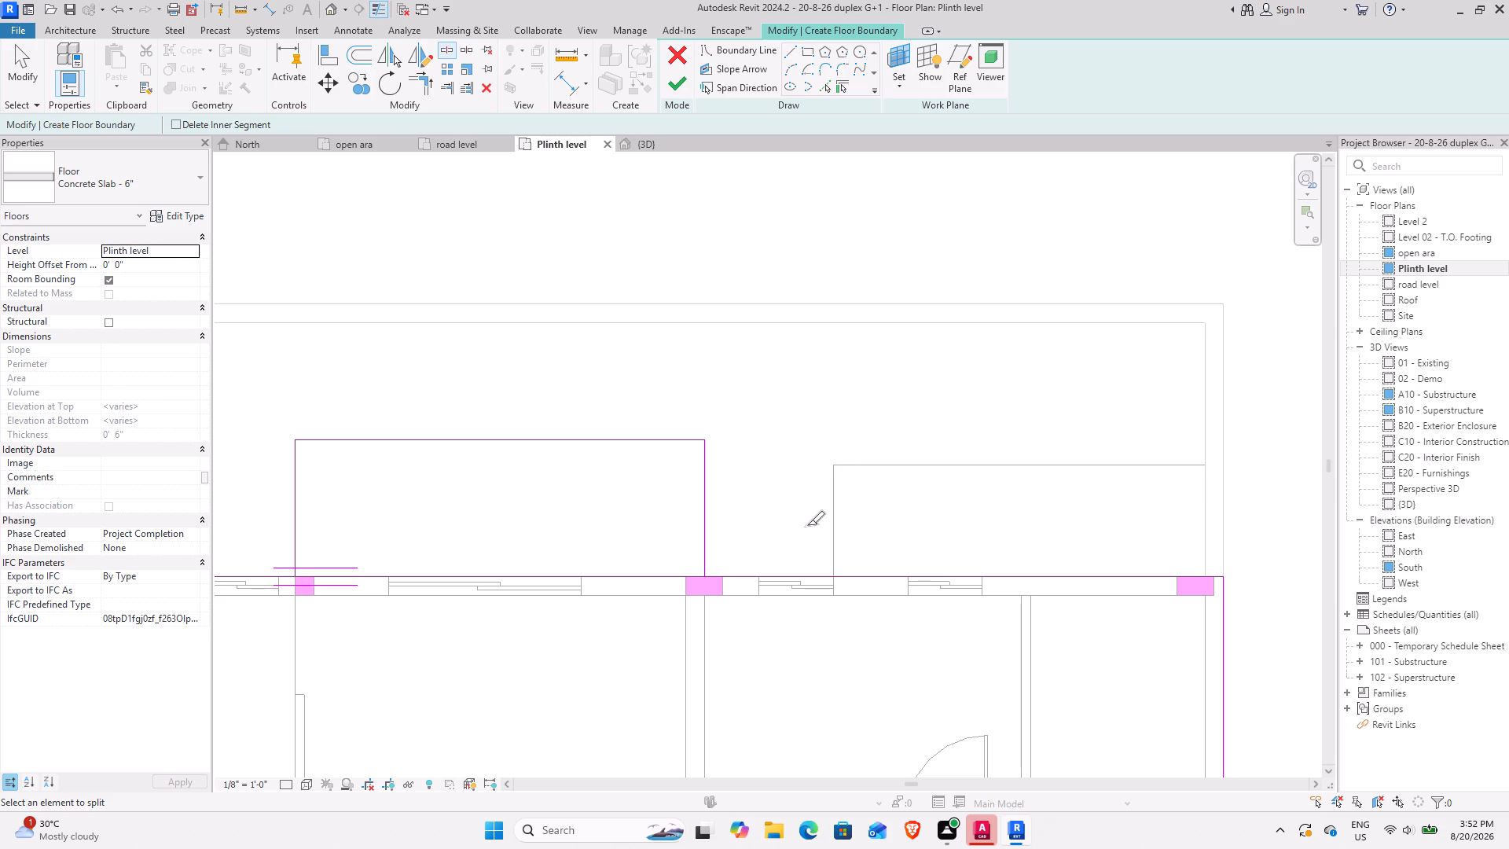
{"action": "key", "text": "Escape"}
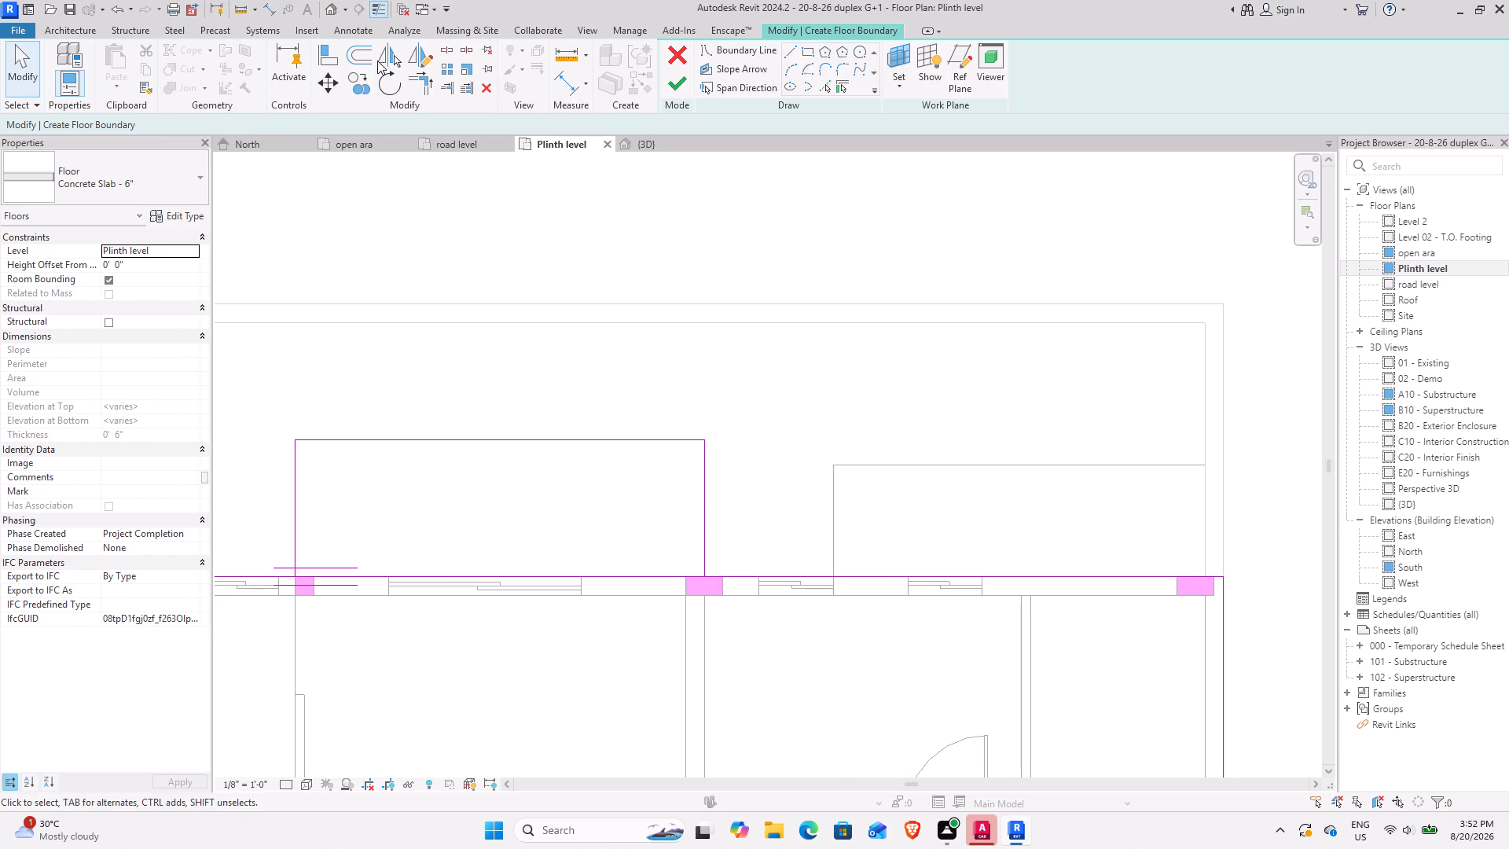
Trim the rear boundary line to both sides of the wider rear projection, opening the stretch between them.
{"action": "left_click", "coordinate": [424, 84]}
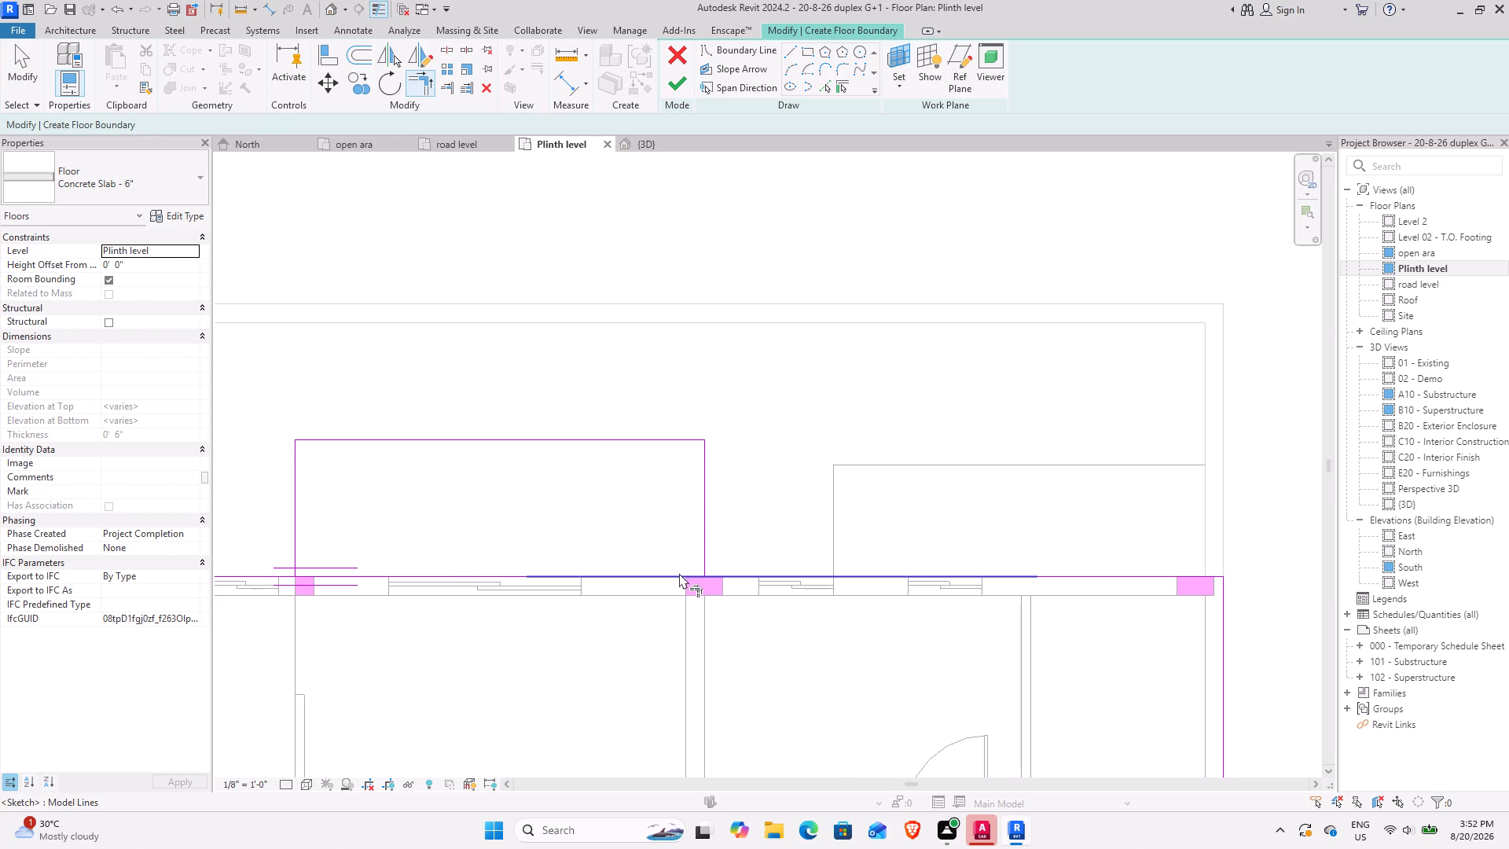
{"action": "left_click", "coordinate": [679, 573]}
{"action": "left_click", "coordinate": [700, 552]}
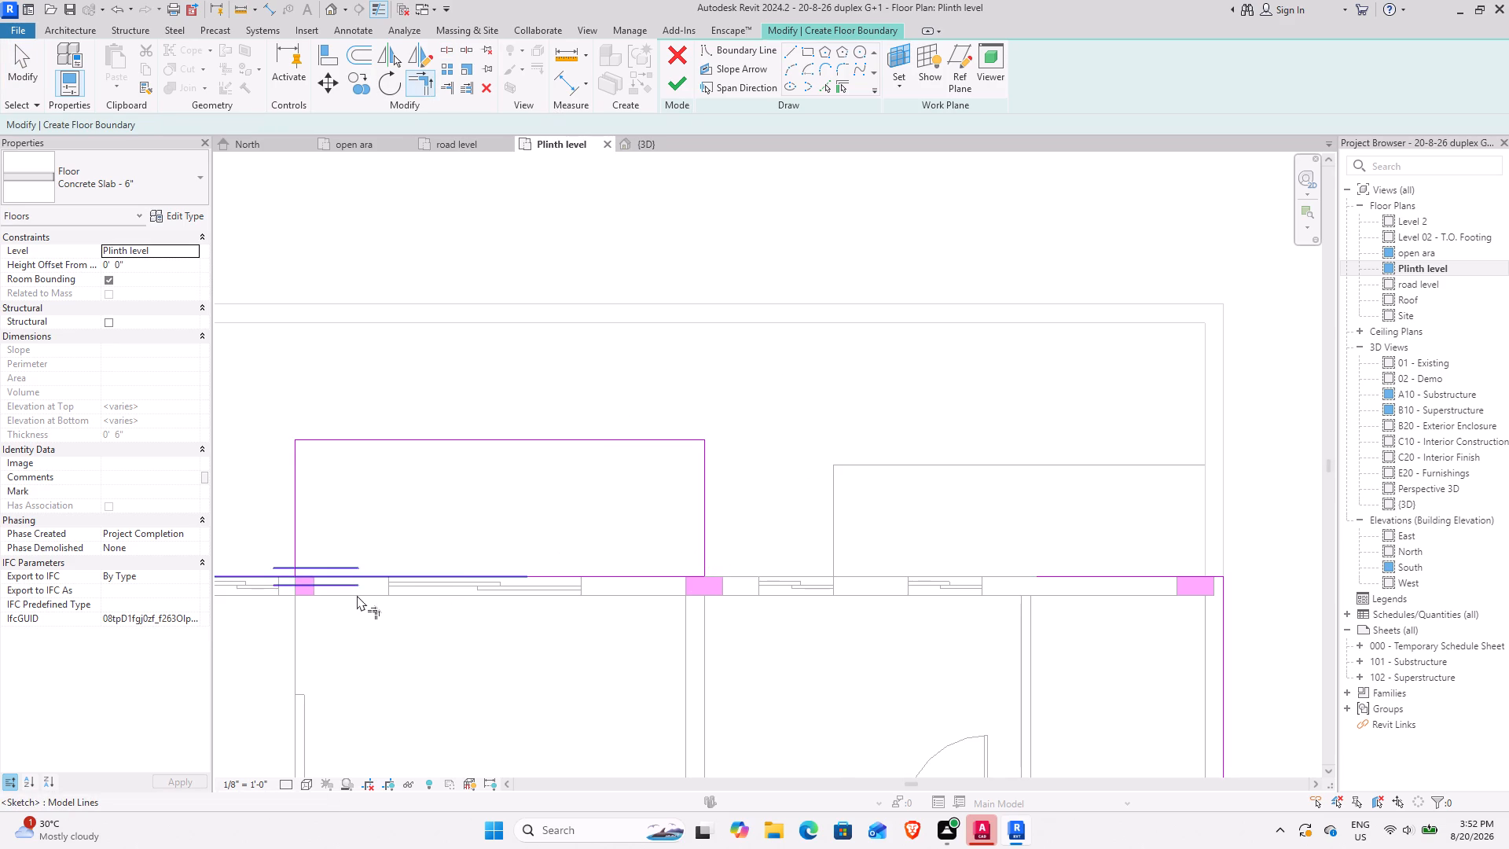
{"action": "key", "text": "ctrl+z"}
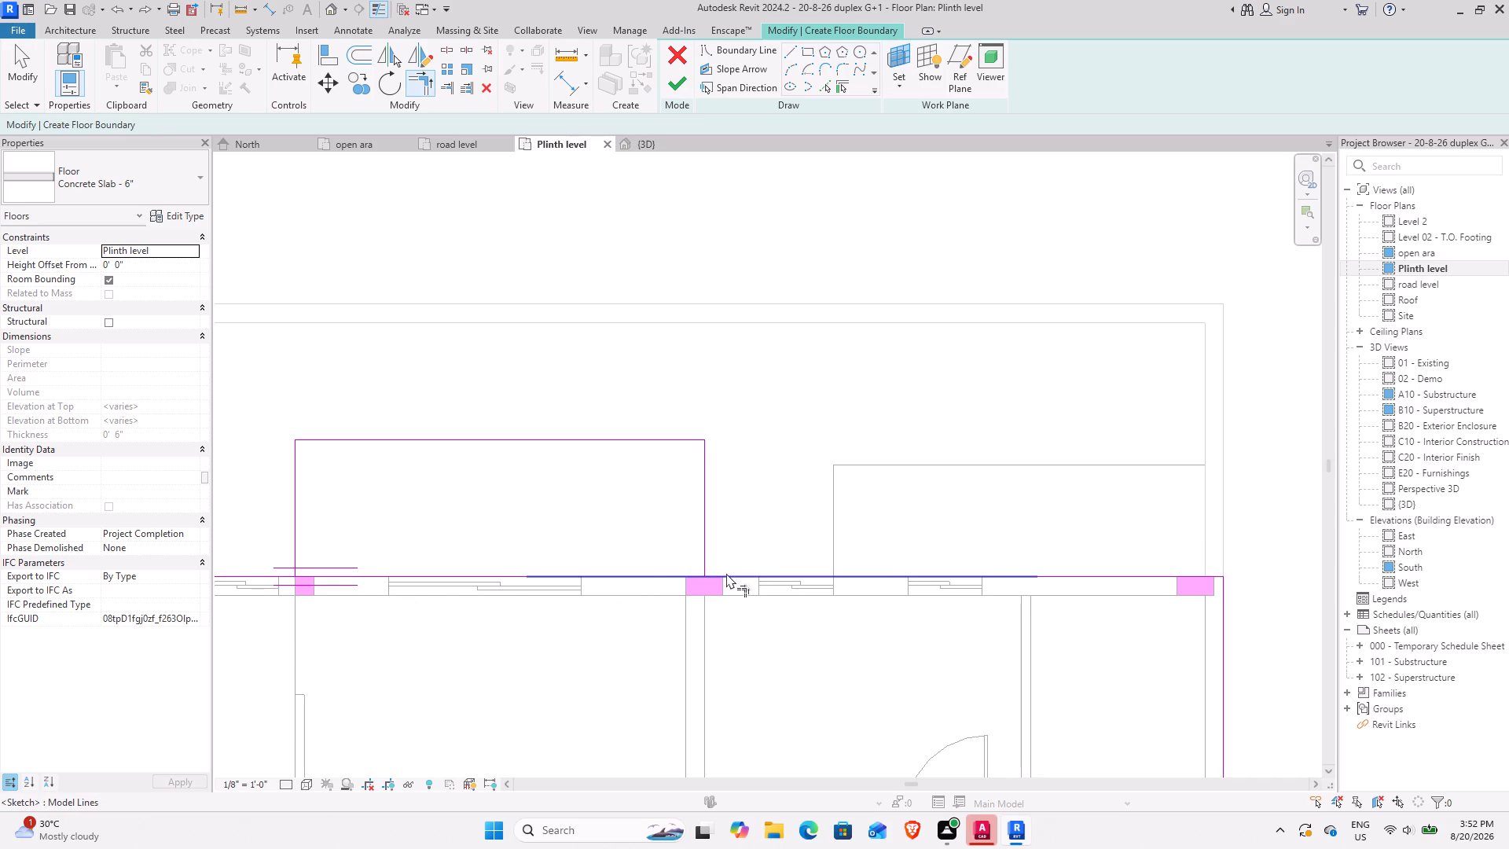
{"action": "left_click", "coordinate": [292, 529]}
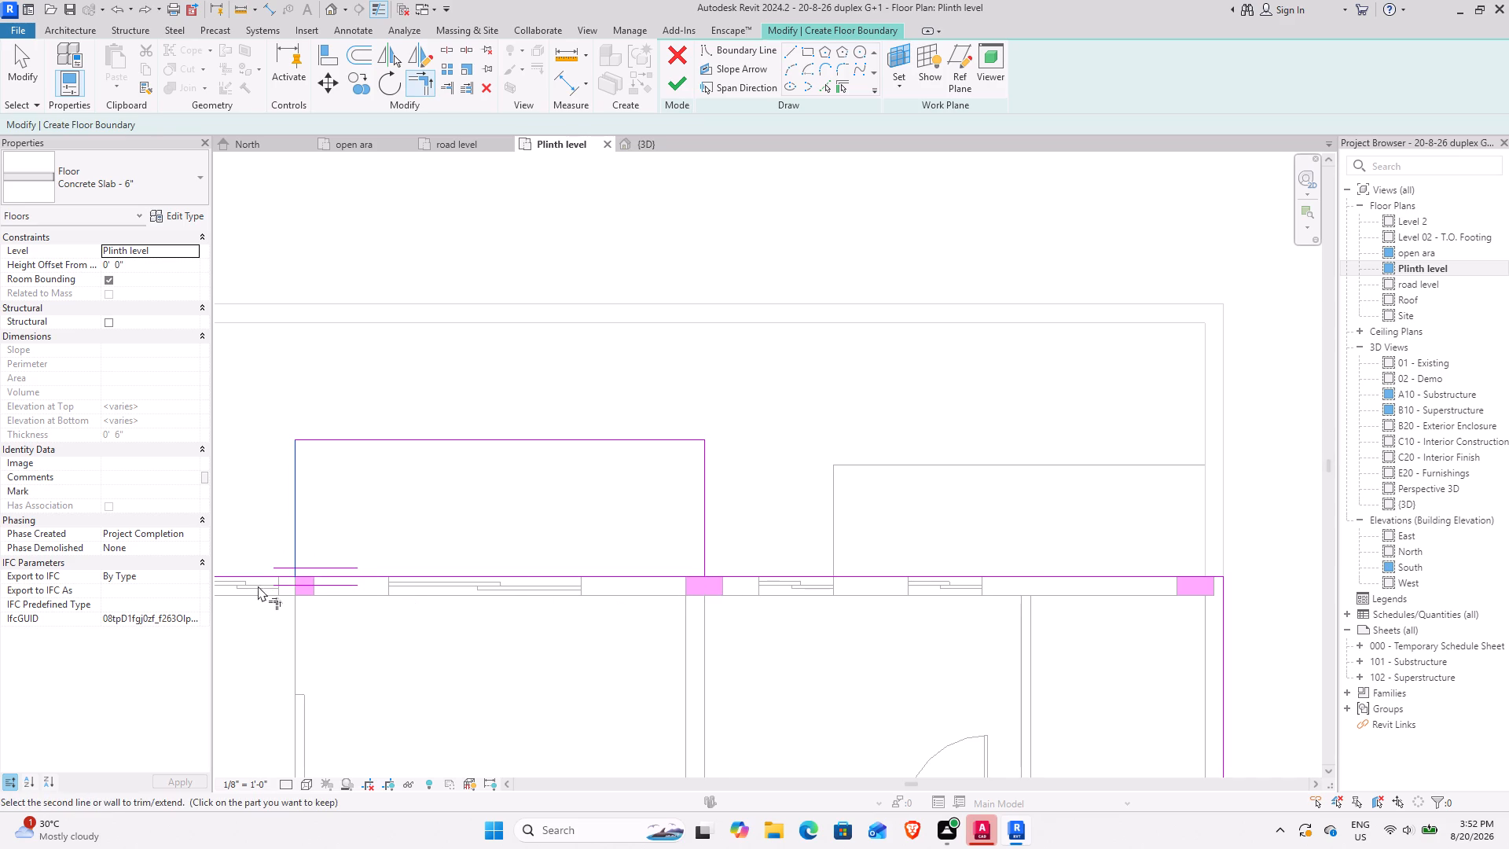
{"action": "left_click", "coordinate": [260, 578]}
{"action": "left_click", "coordinate": [705, 535]}
{"action": "left_click", "coordinate": [743, 574]}
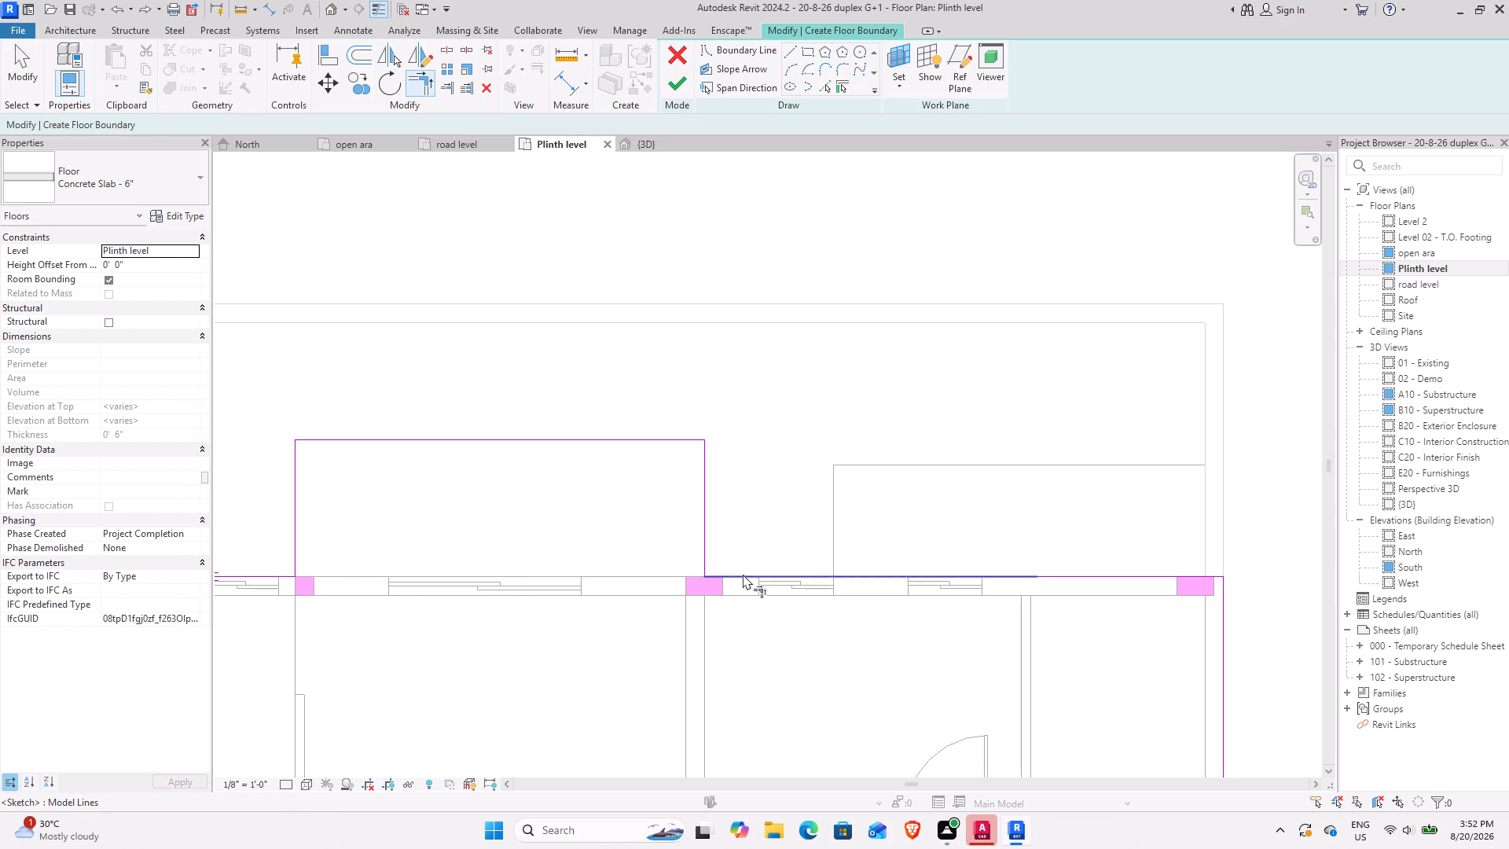
{"action": "middle_click_drag", "start_coordinate": [841, 573], "coordinate": [545, 631]}
{"action": "key", "text": "Escape"}
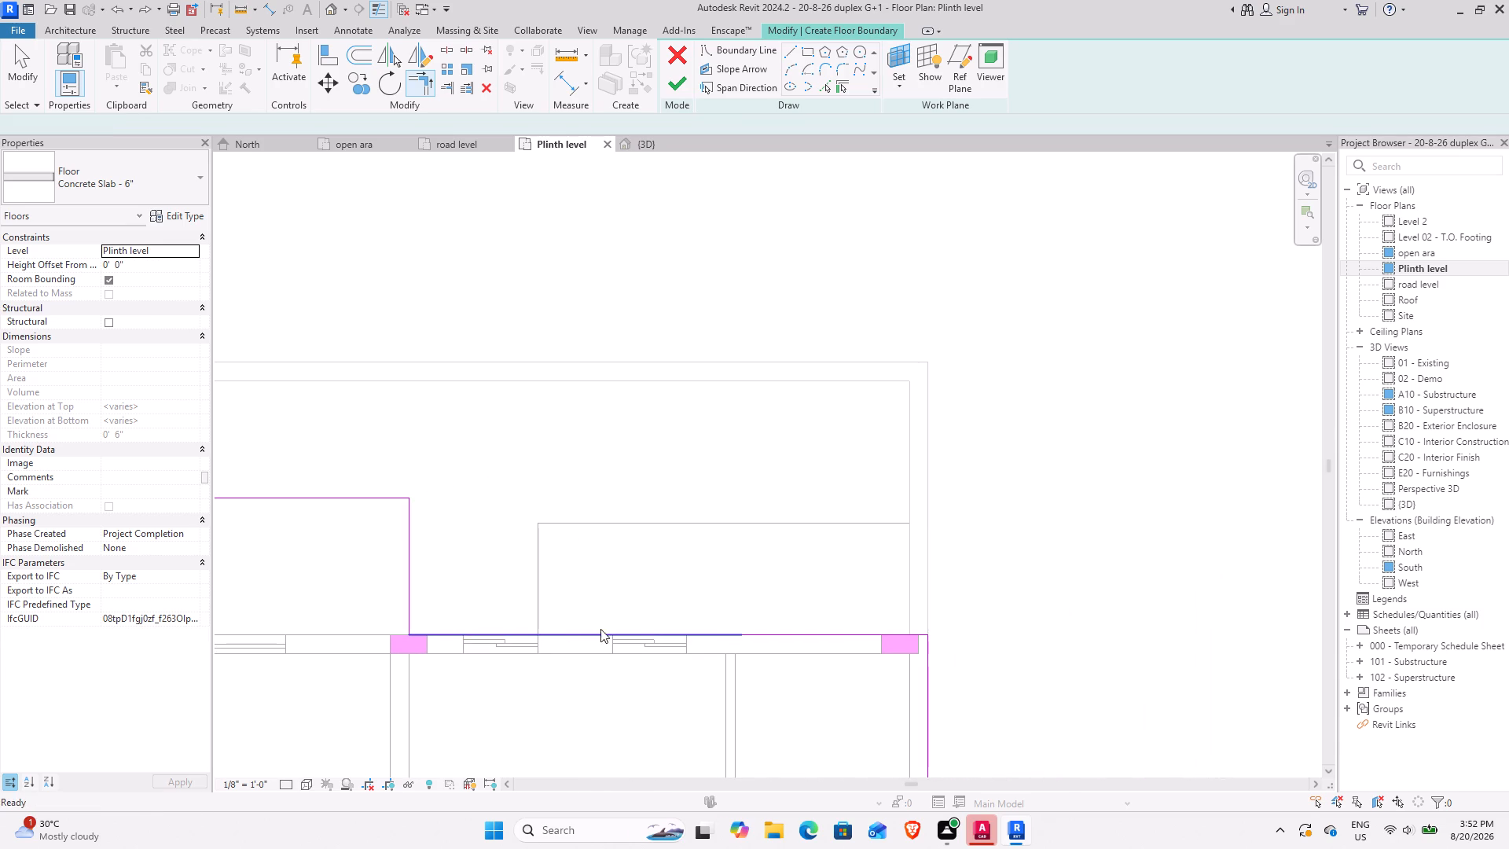
Draw boundary lines around the rear-east projection, about 15'-8 1/4" long and 4'-6" deep, down to the slab's east corner.
{"action": "left_click", "coordinate": [781, 53]}
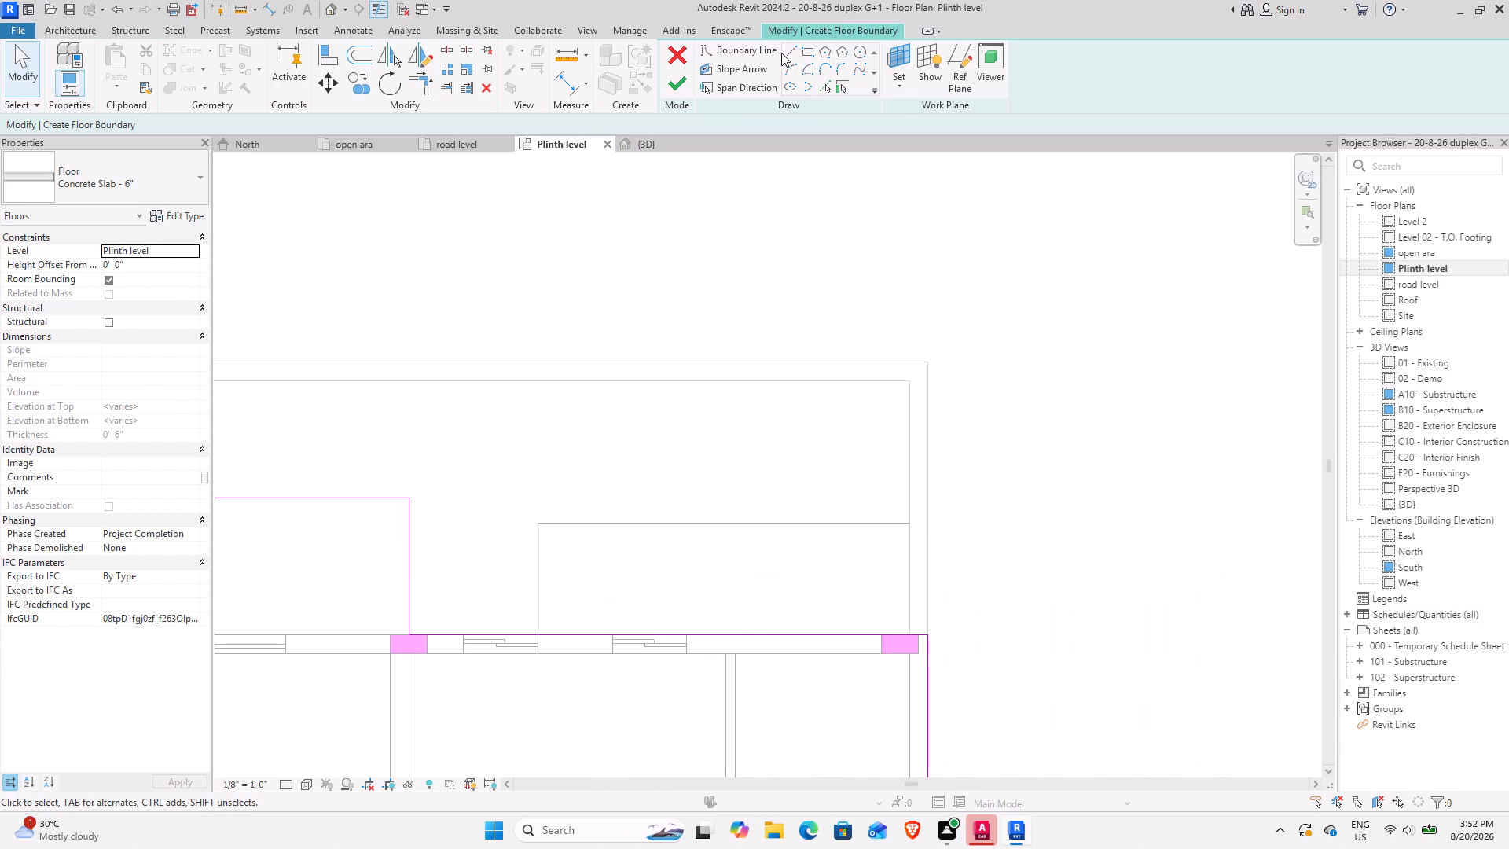
{"action": "left_click", "coordinate": [782, 53]}
{"action": "left_click", "coordinate": [797, 53]}
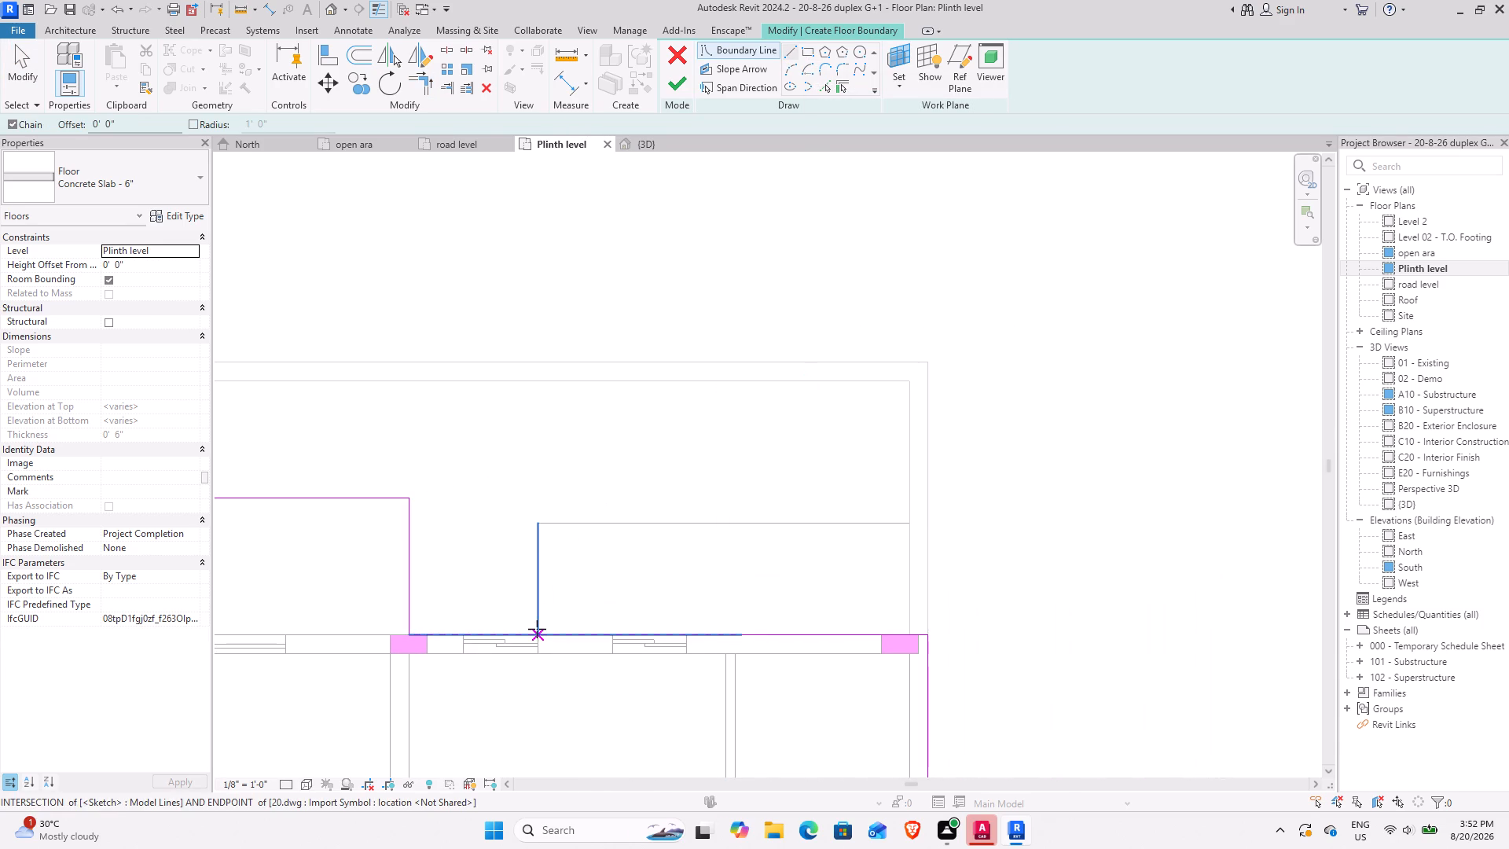
{"action": "left_click", "coordinate": [537, 629]}
{"action": "left_click", "coordinate": [540, 522]}
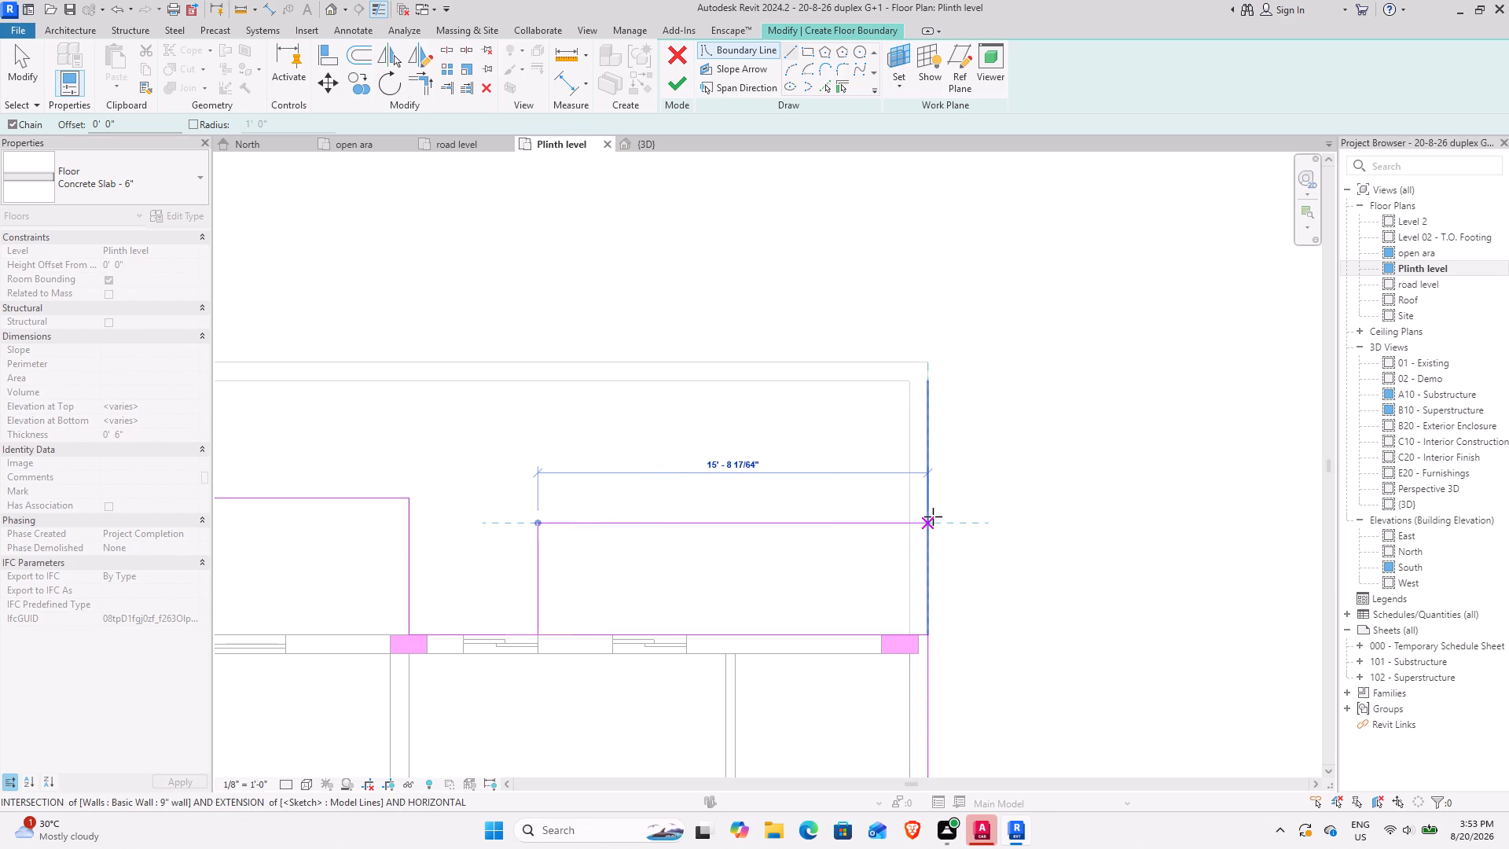
{"action": "left_click", "coordinate": [926, 522]}
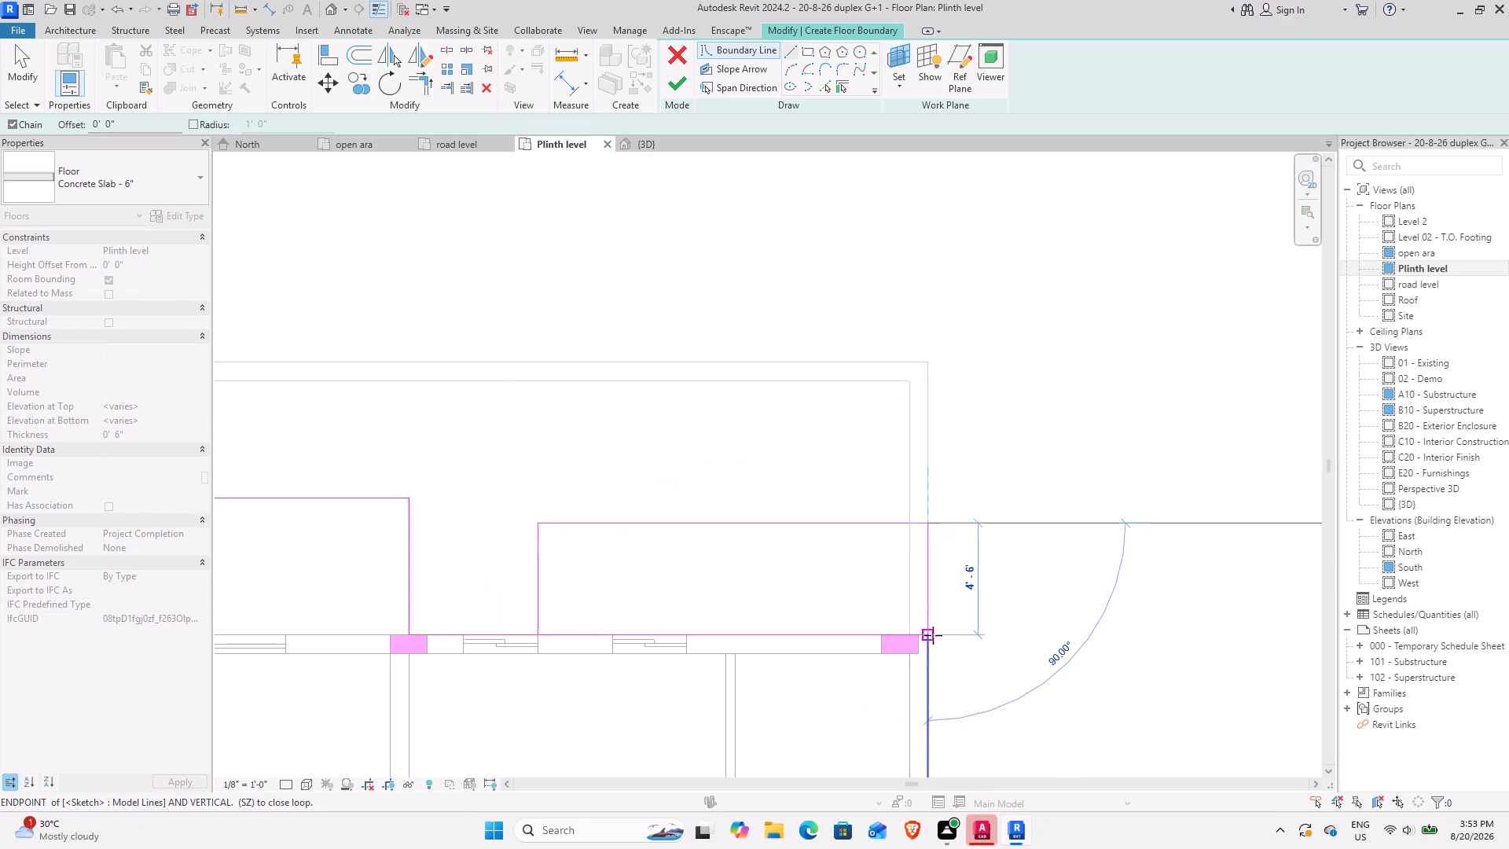
{"action": "left_click", "coordinate": [928, 634]}
Trim the rear boundary line to the rear-east projection's west side and delete the leftover segment at its east end.
{"action": "left_click", "coordinate": [420, 95]}
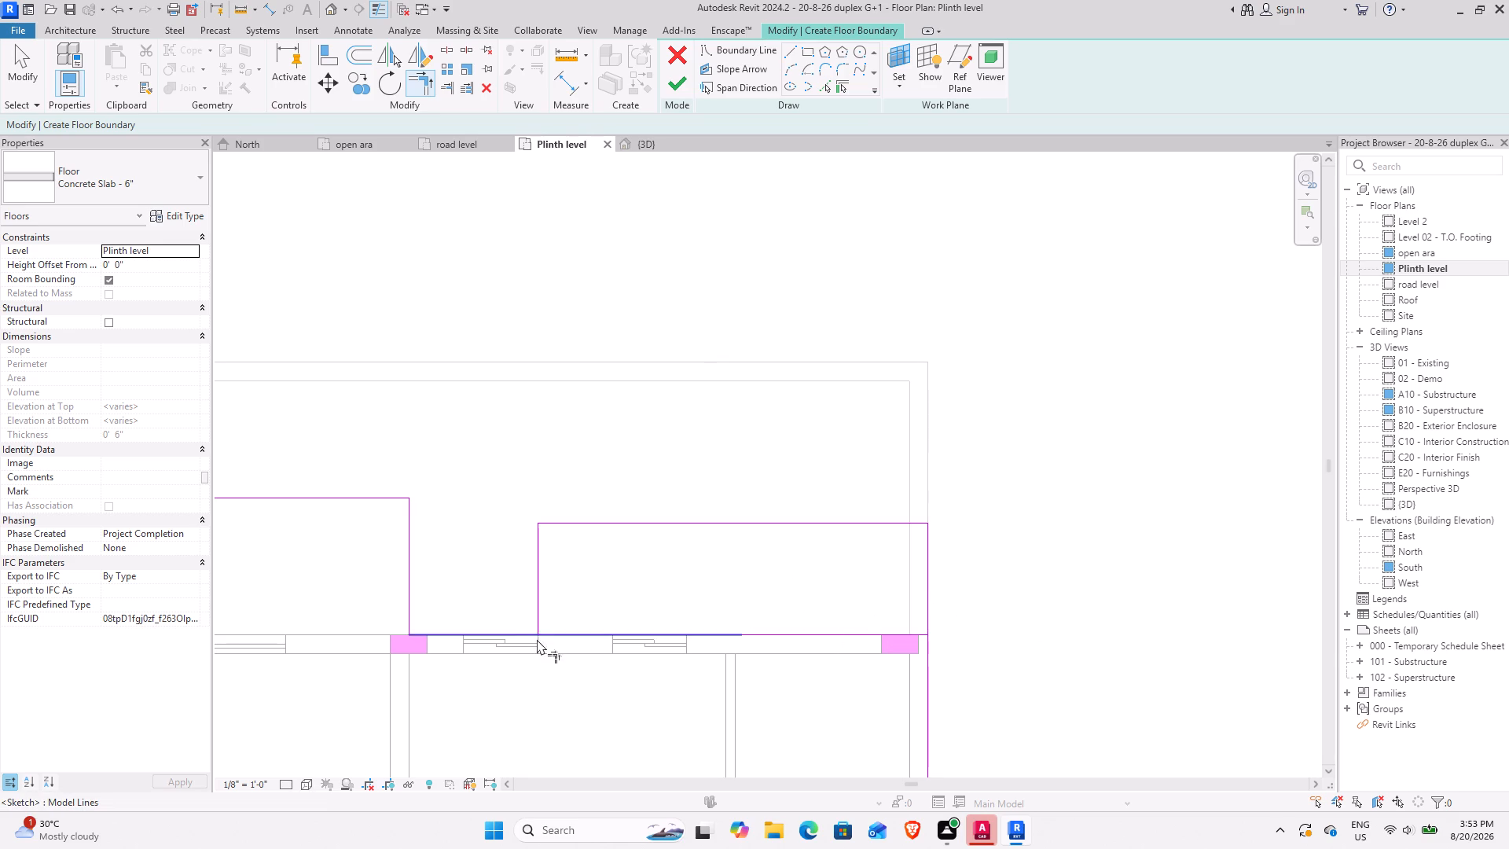
{"action": "left_click", "coordinate": [511, 630]}
{"action": "left_click", "coordinate": [540, 606]}
{"action": "key", "text": "Escape"}
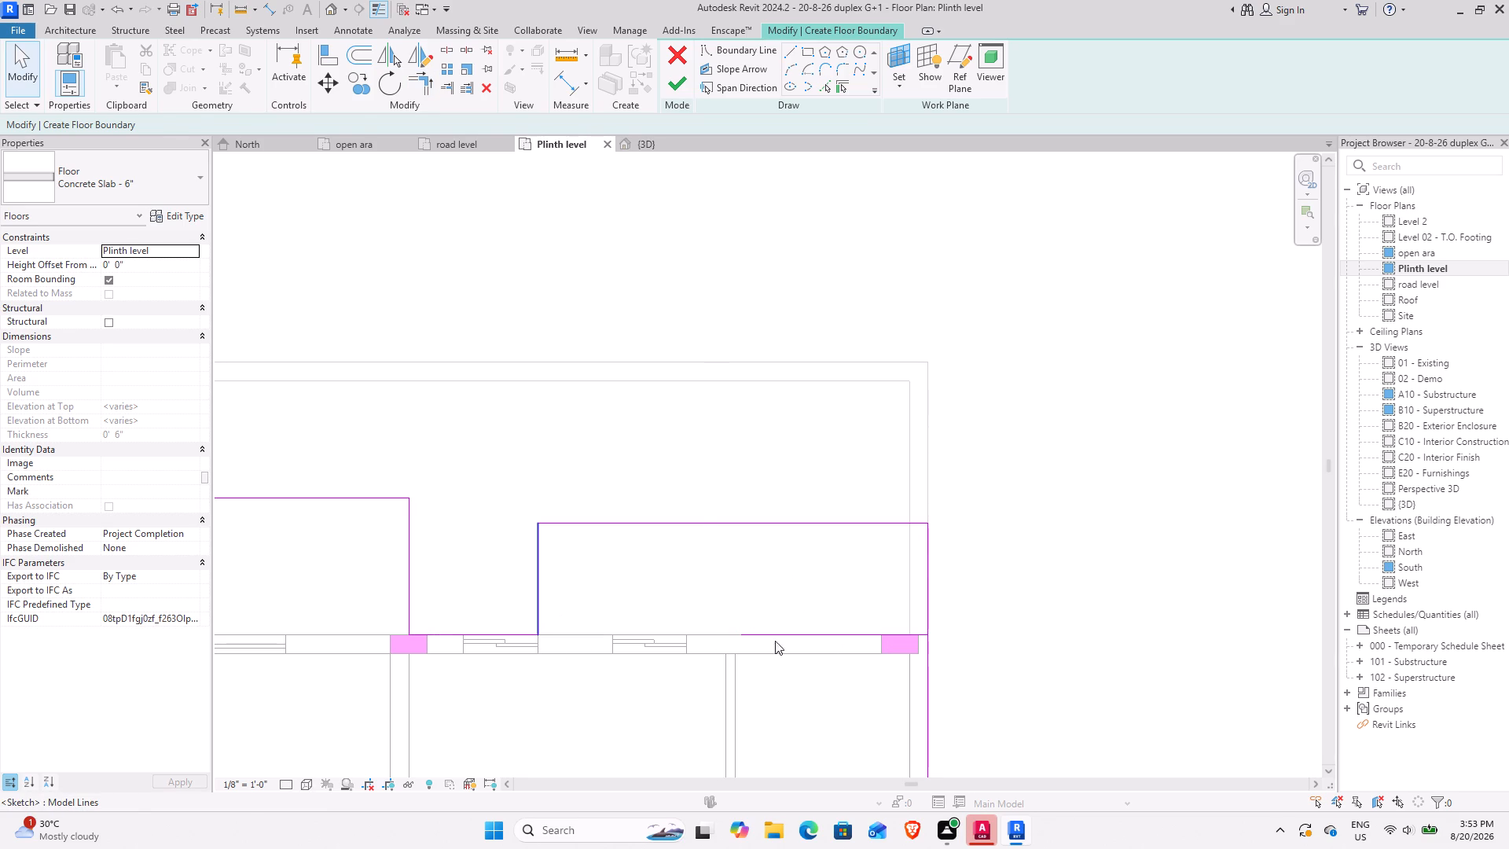
{"action": "left_click", "coordinate": [781, 630]}
{"action": "left_click", "coordinate": [483, 93]}
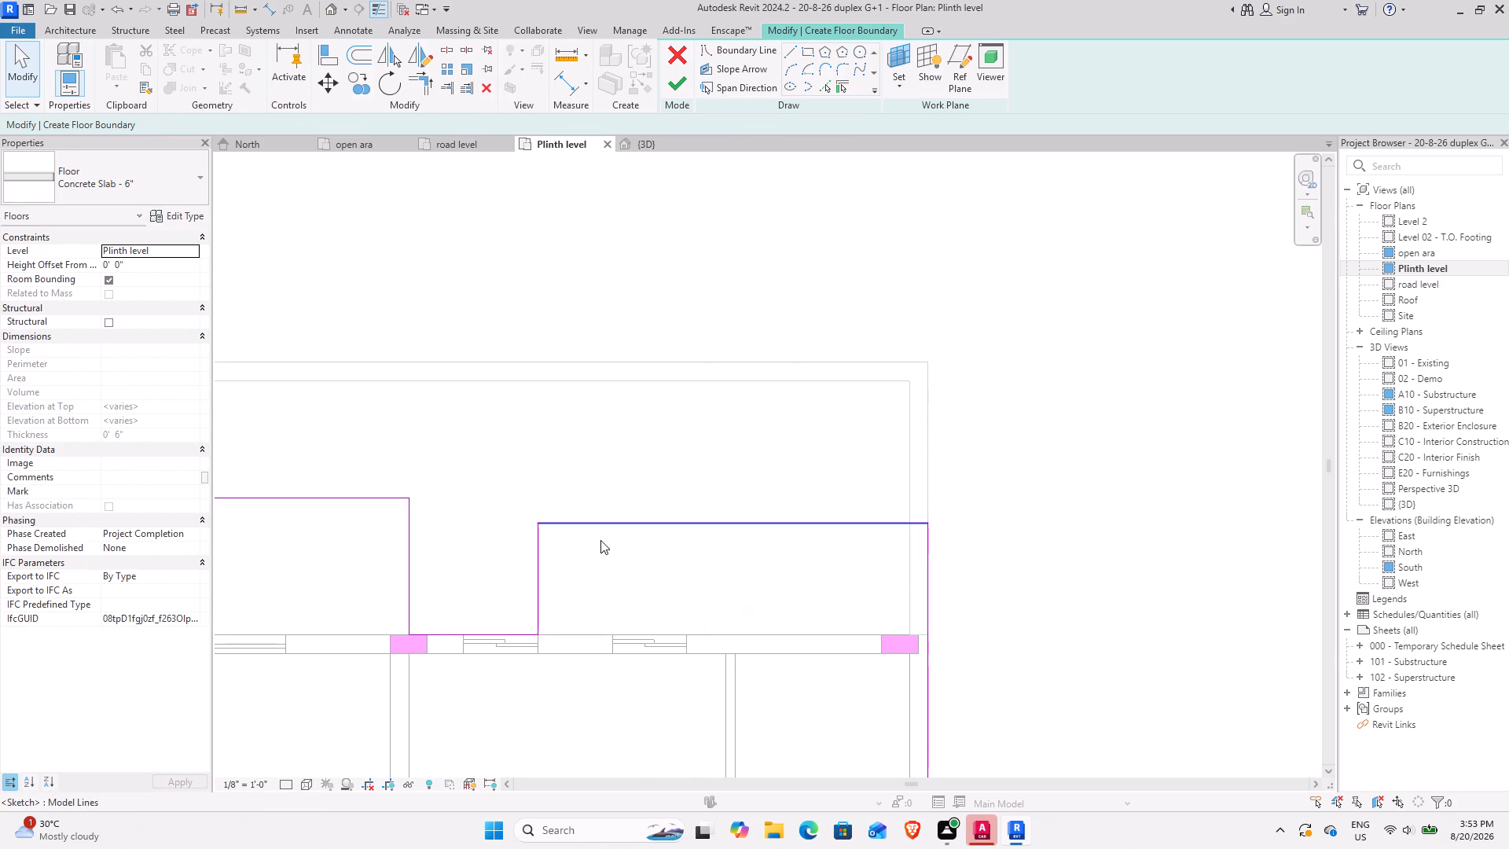
Finish the floor boundary sketch to create the Concrete Slab - 6" floor at Plinth level.
{"action": "scroll", "coordinate": [597, 544], "scroll_direction": "down", "scroll_amount": 8}
{"action": "middle_click_drag", "start_coordinate": [549, 703], "coordinate": [634, 504]}
{"action": "middle_click_drag", "start_coordinate": [564, 656], "coordinate": [637, 483]}
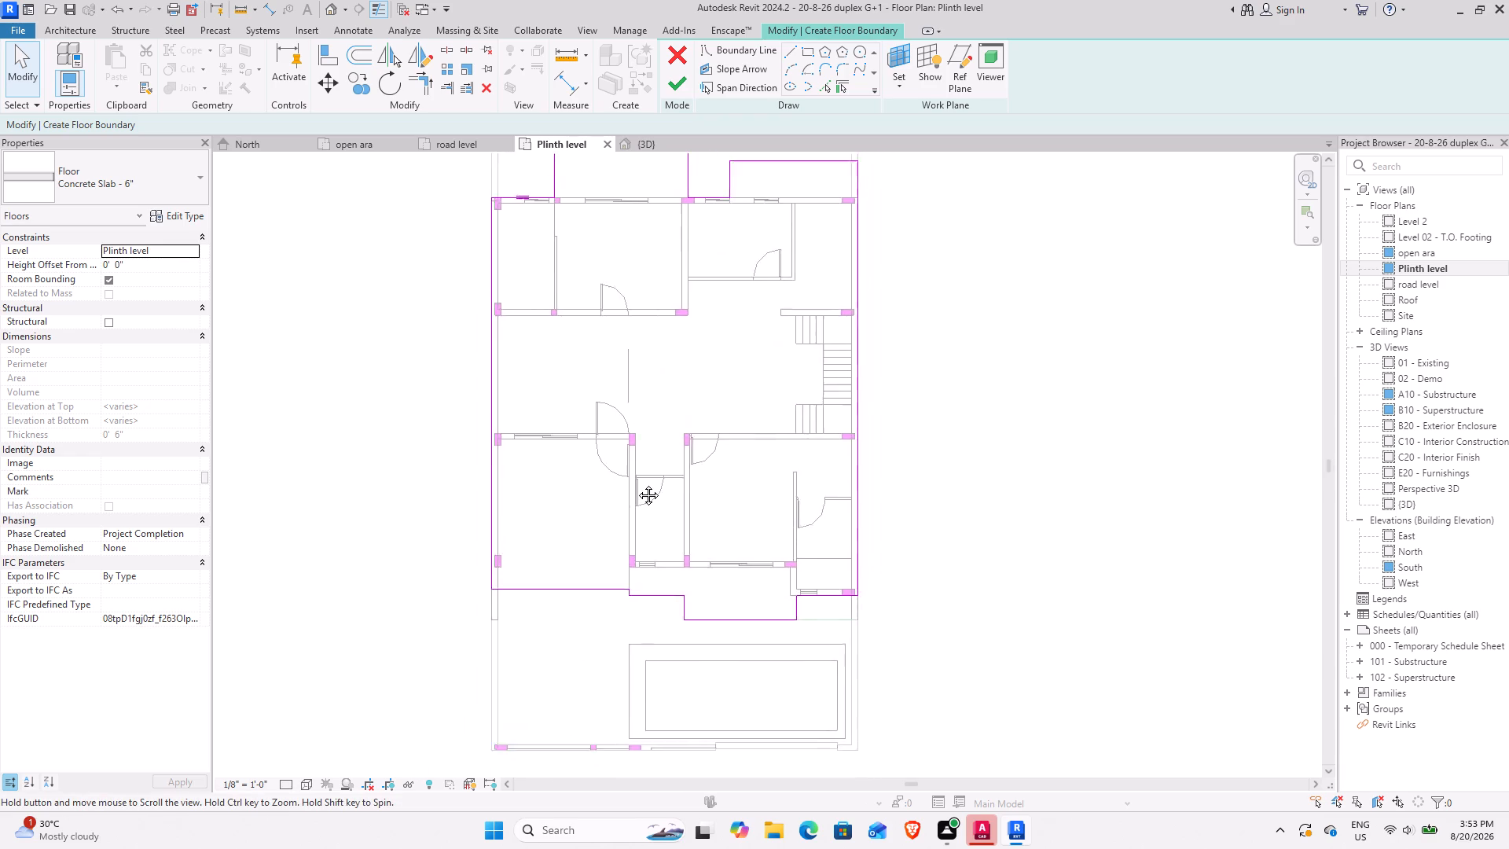
{"action": "middle_click_drag", "start_coordinate": [637, 483], "coordinate": [633, 492]}
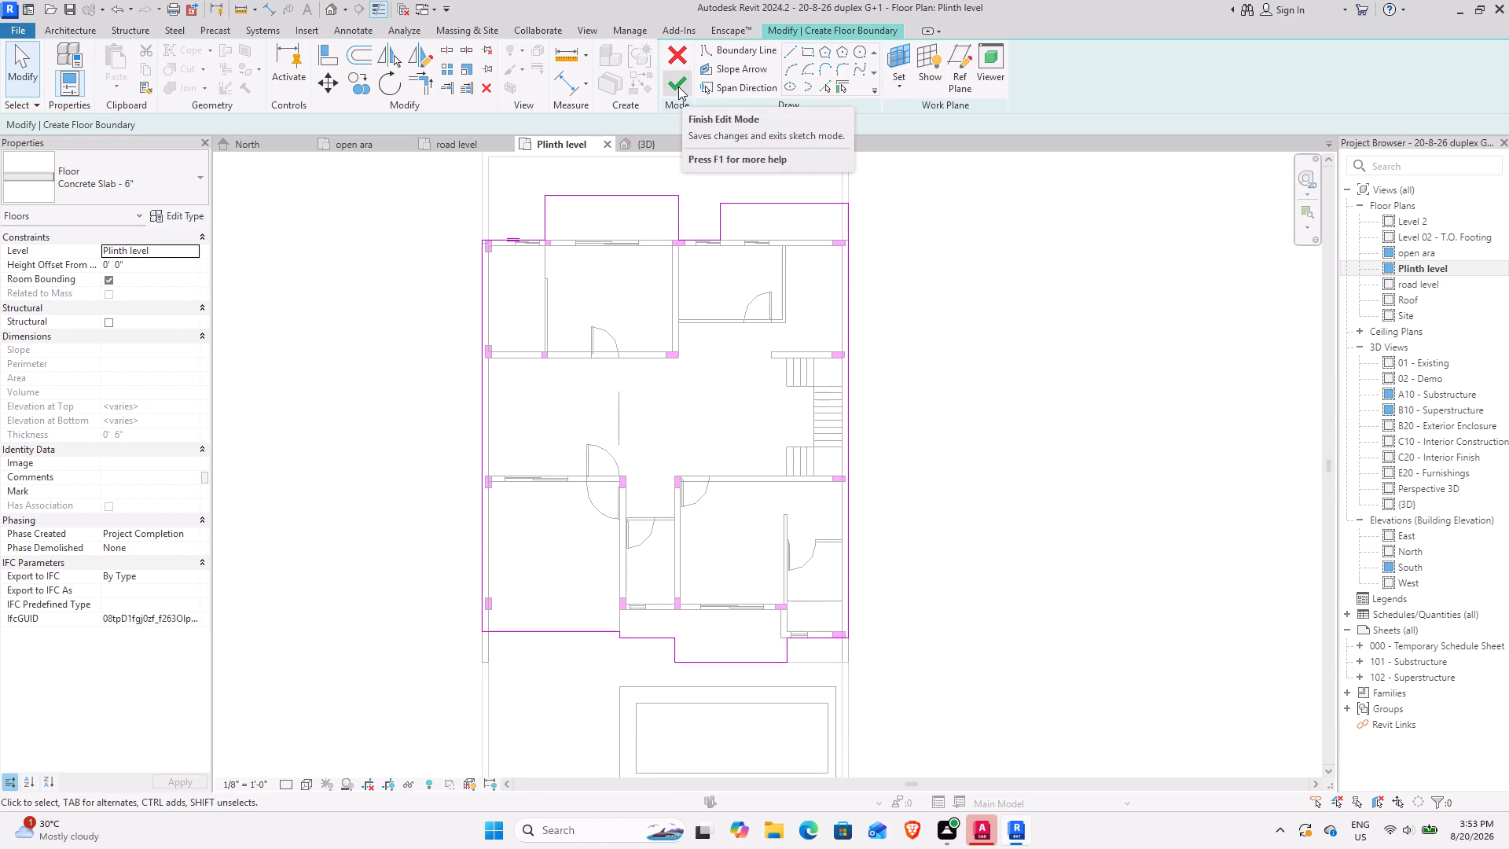
{"action": "left_click", "coordinate": [678, 86]}
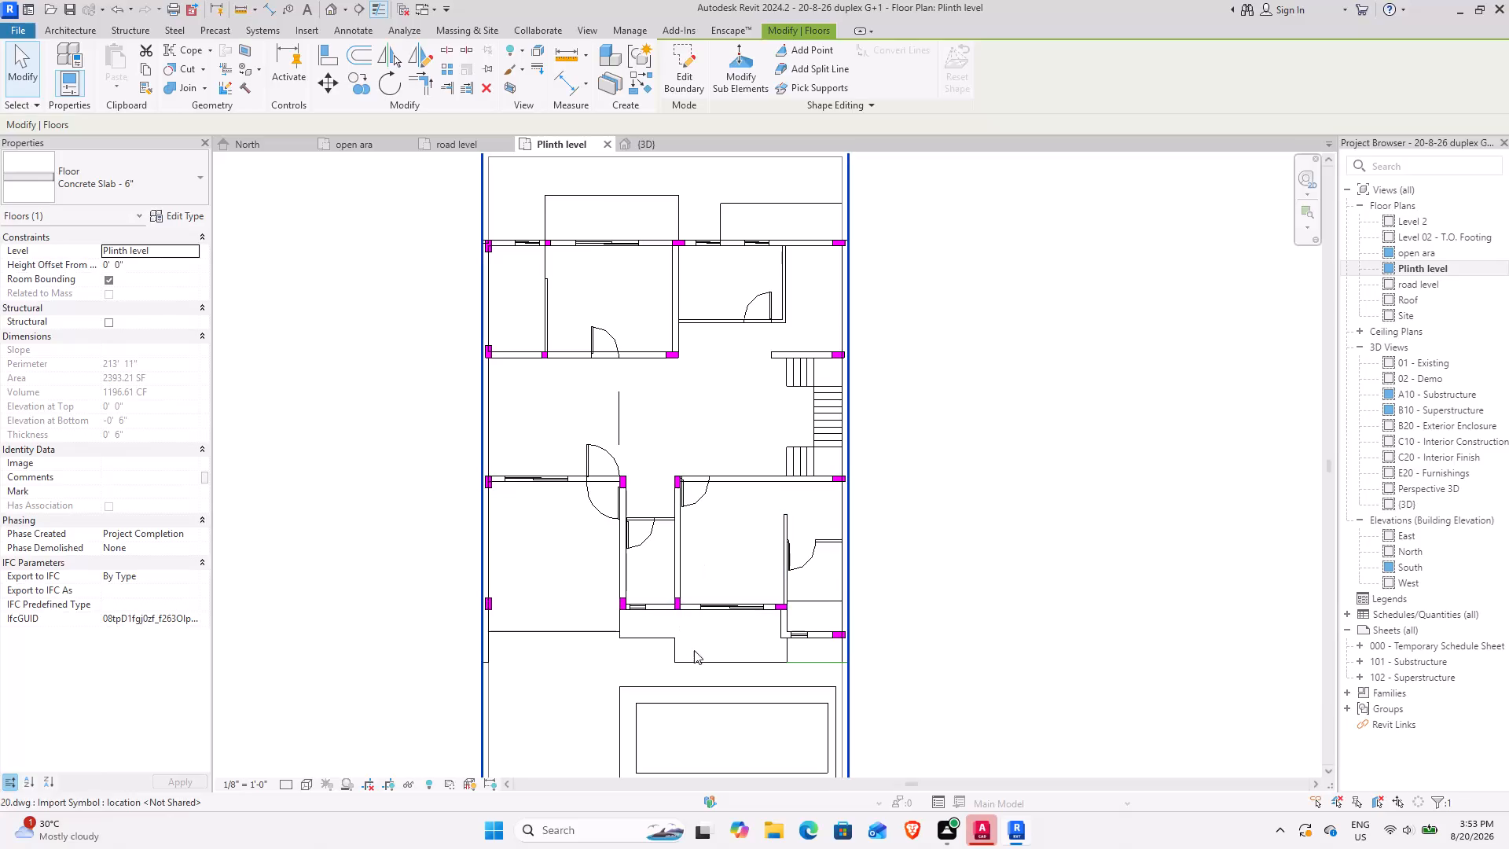
Examine the floor slab's edges against the outer walls in the 3D view from the front, west and east sides.
{"action": "scroll", "coordinate": [663, 472], "scroll_direction": "down", "scroll_amount": 3}
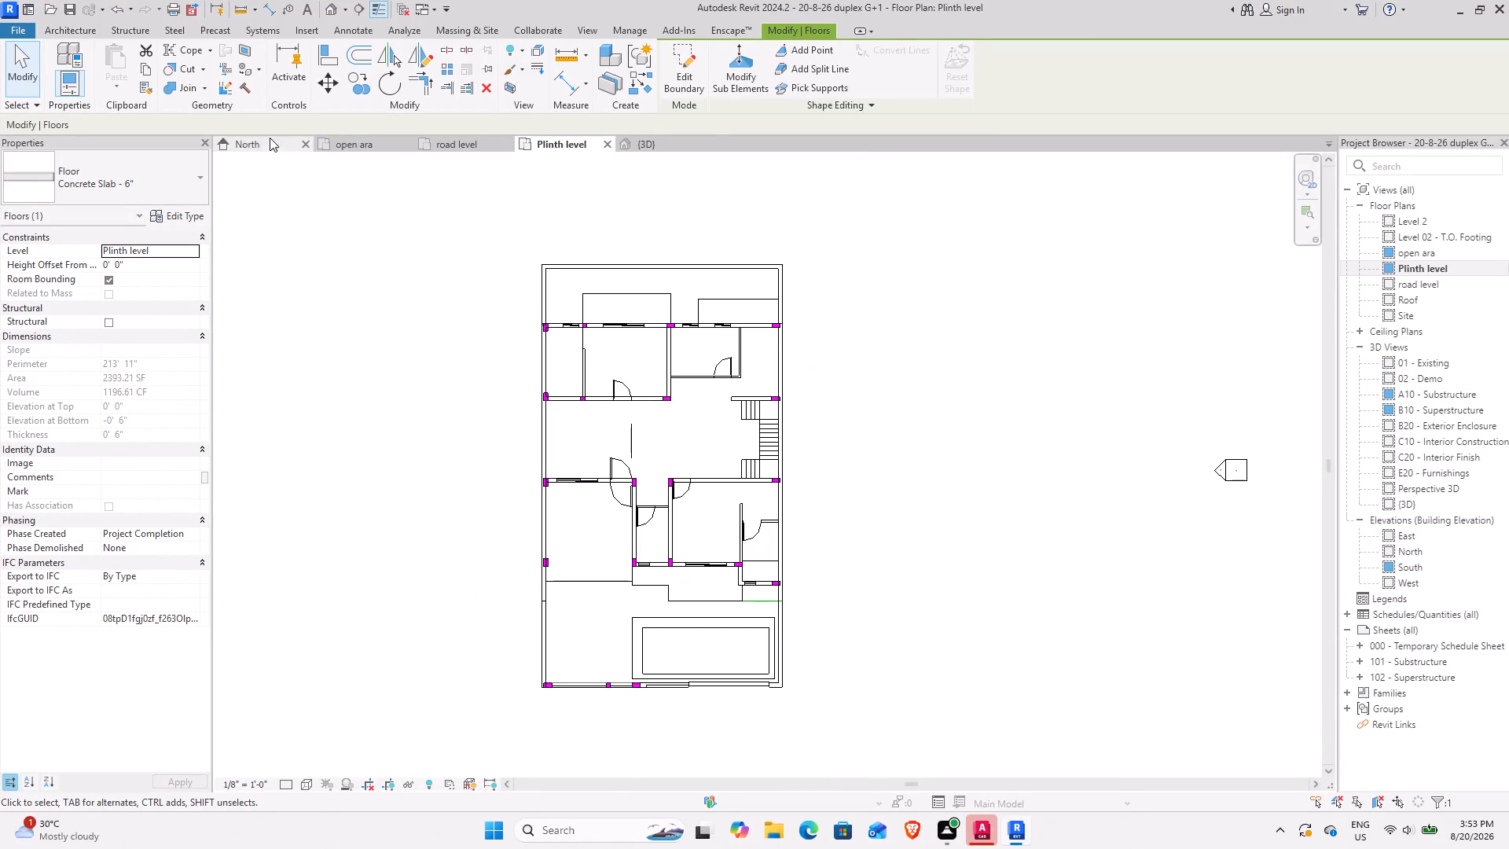
{"action": "left_click", "coordinate": [646, 141]}
{"action": "left_click", "coordinate": [982, 652]}
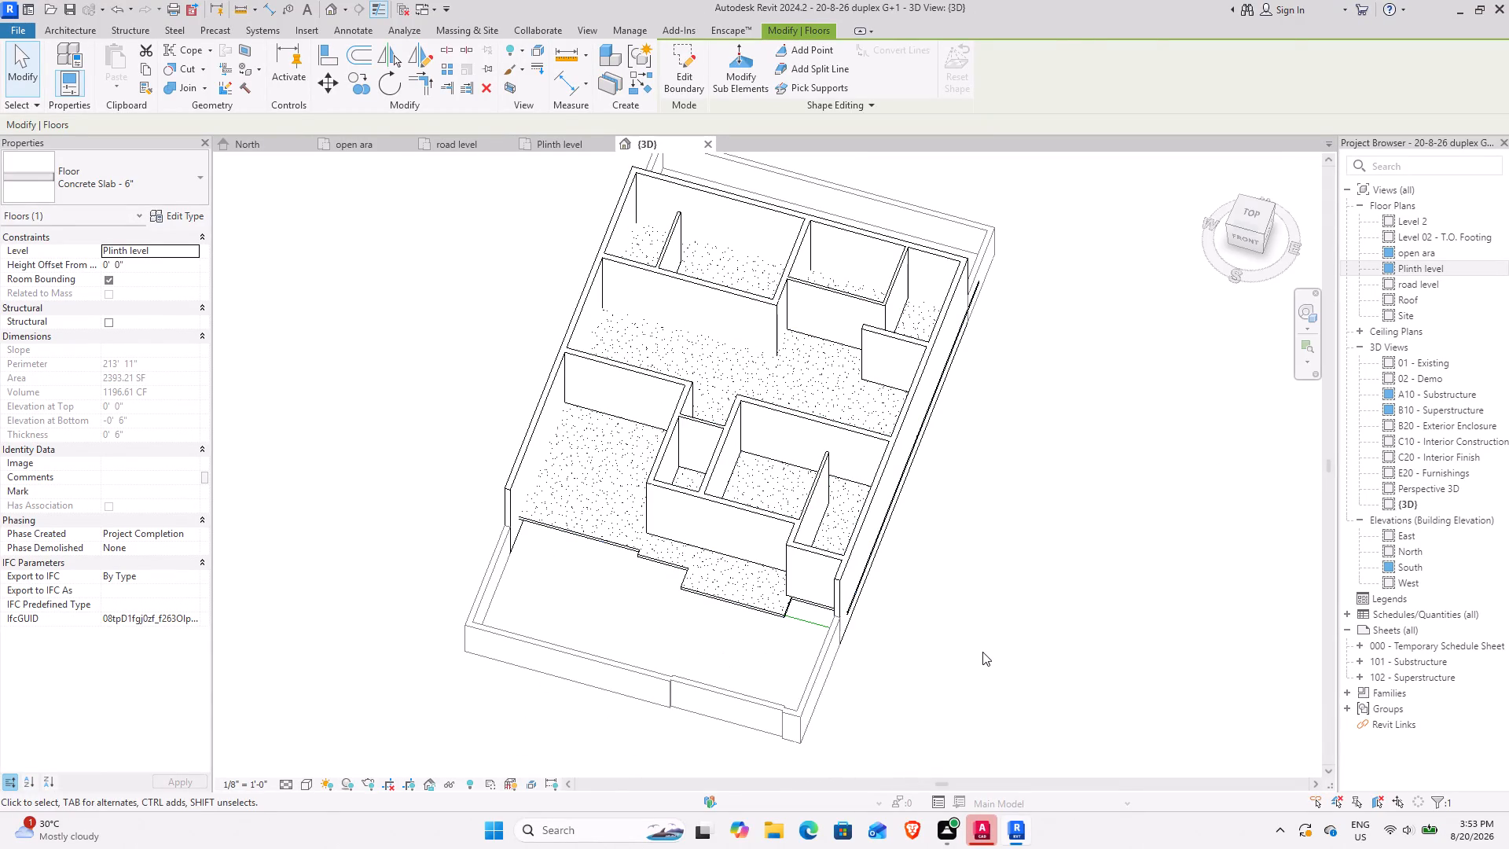
{"action": "middle_click_drag", "start_coordinate": [660, 627], "coordinate": [672, 529], "text": "shift"}
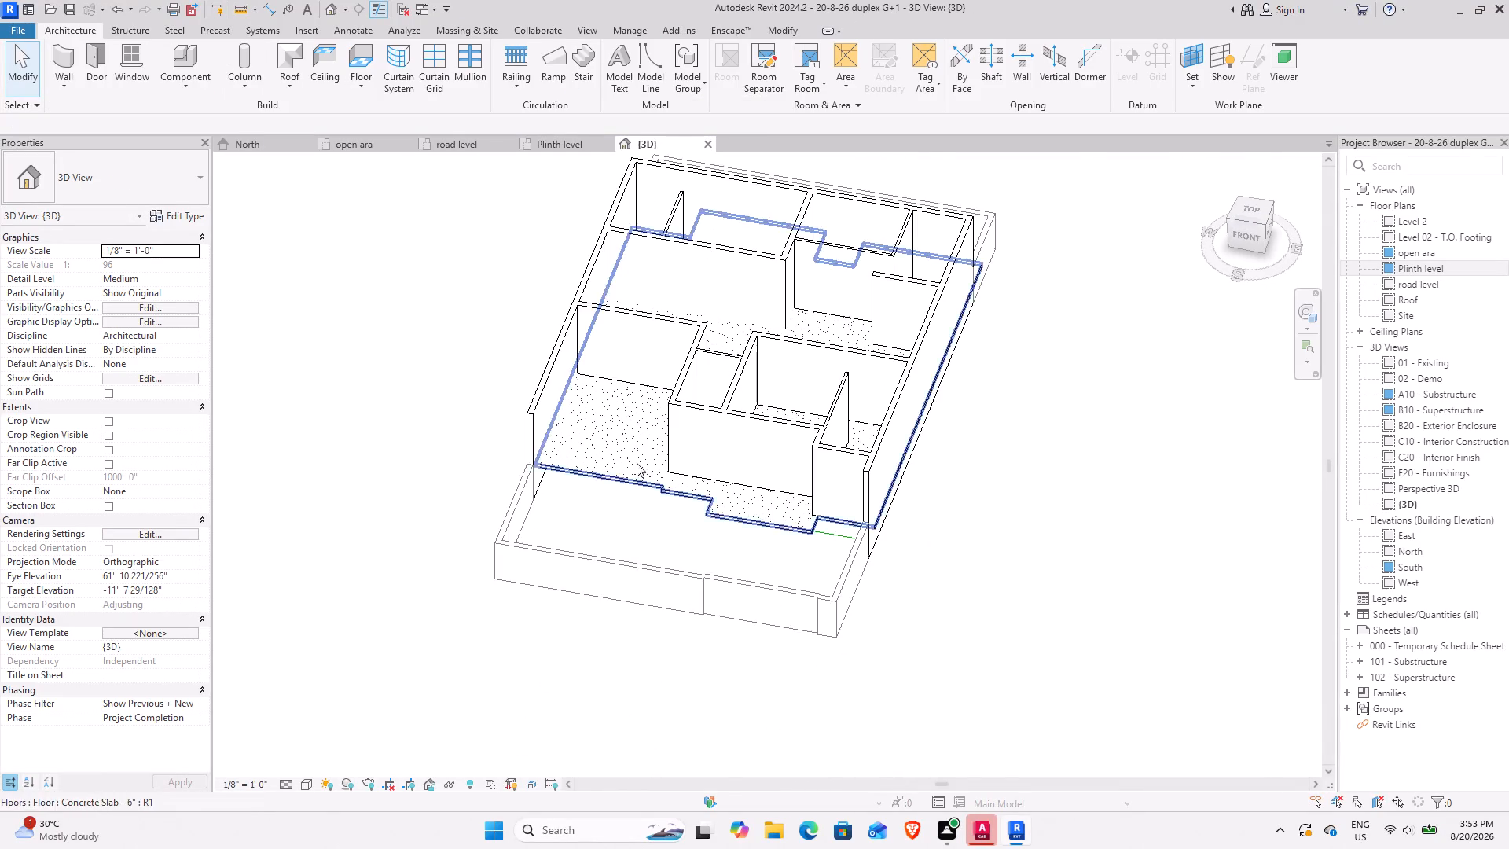
{"action": "scroll", "coordinate": [625, 421], "scroll_direction": "up", "scroll_amount": 4}
{"action": "scroll", "coordinate": [625, 487], "scroll_direction": "up", "scroll_amount": 3}
{"action": "scroll", "coordinate": [604, 616], "scroll_direction": "down", "scroll_amount": 3}
{"action": "middle_click_drag", "start_coordinate": [604, 626], "coordinate": [636, 538], "text": "shift"}
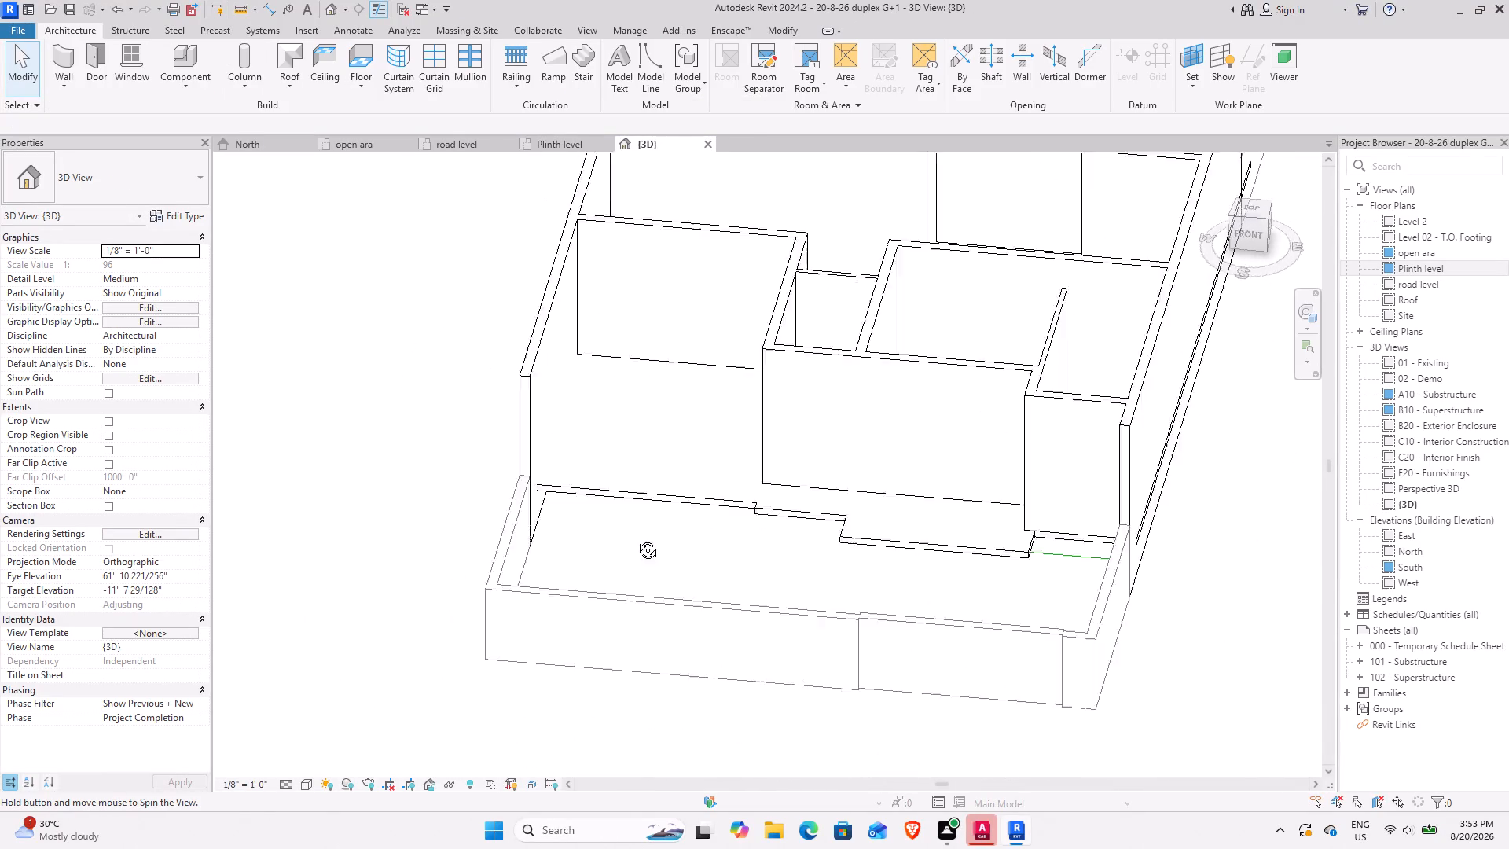
{"action": "middle_click_drag", "start_coordinate": [636, 538], "coordinate": [582, 546], "text": "shift"}
{"action": "middle_click_drag", "start_coordinate": [575, 546], "coordinate": [613, 658]}
{"action": "middle_click_drag", "start_coordinate": [579, 558], "coordinate": [710, 631], "text": "shift"}
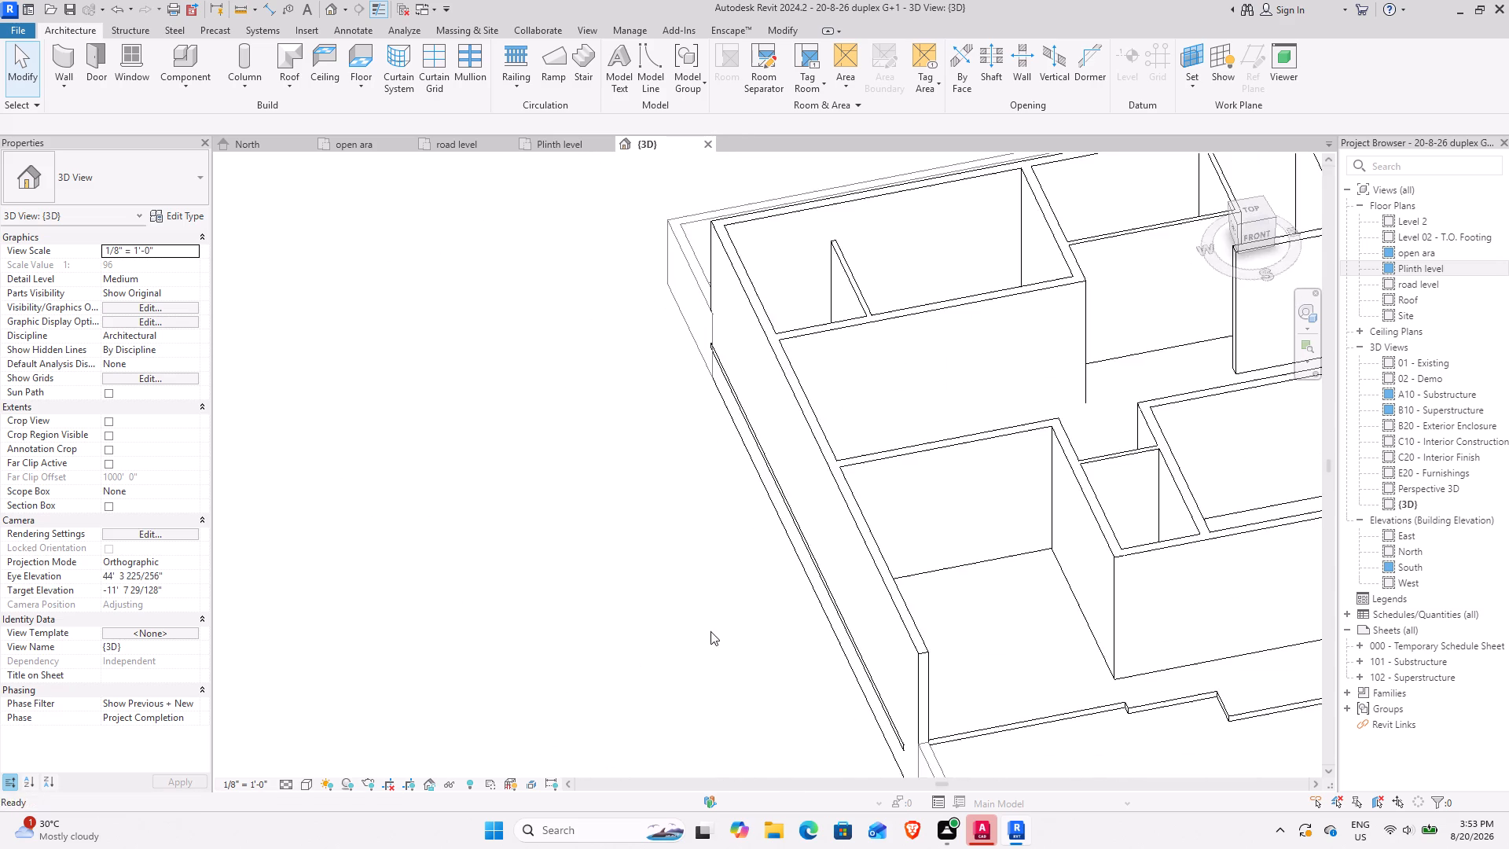
{"action": "middle_click_drag", "start_coordinate": [758, 608], "coordinate": [303, 427]}
{"action": "middle_click_drag", "start_coordinate": [377, 536], "coordinate": [466, 507], "text": "shift"}
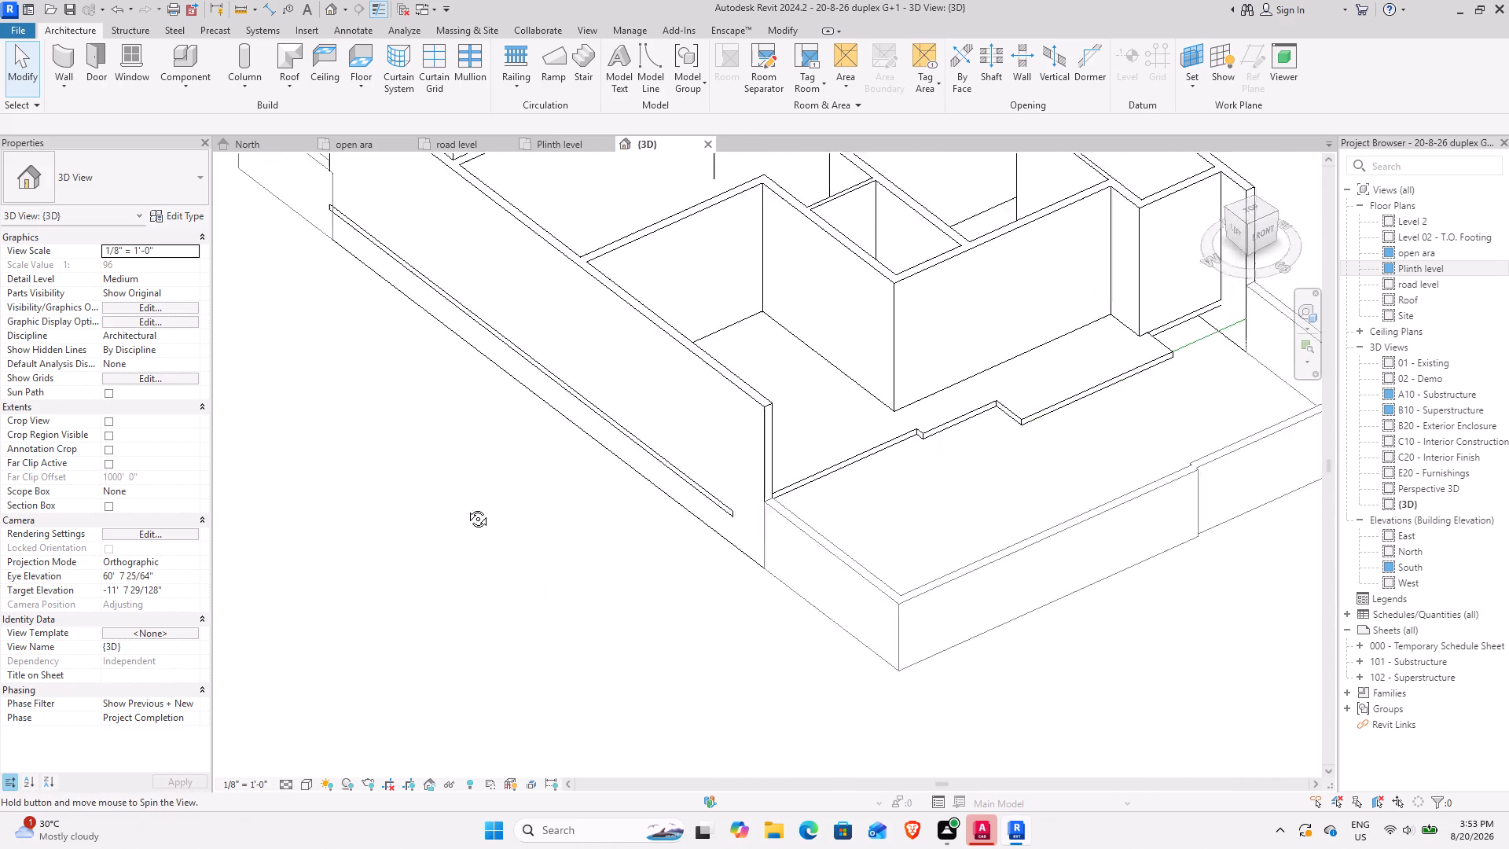
{"action": "middle_click_drag", "start_coordinate": [466, 507], "coordinate": [530, 452], "text": "shift"}
{"action": "middle_click_drag", "start_coordinate": [621, 365], "coordinate": [535, 579]}
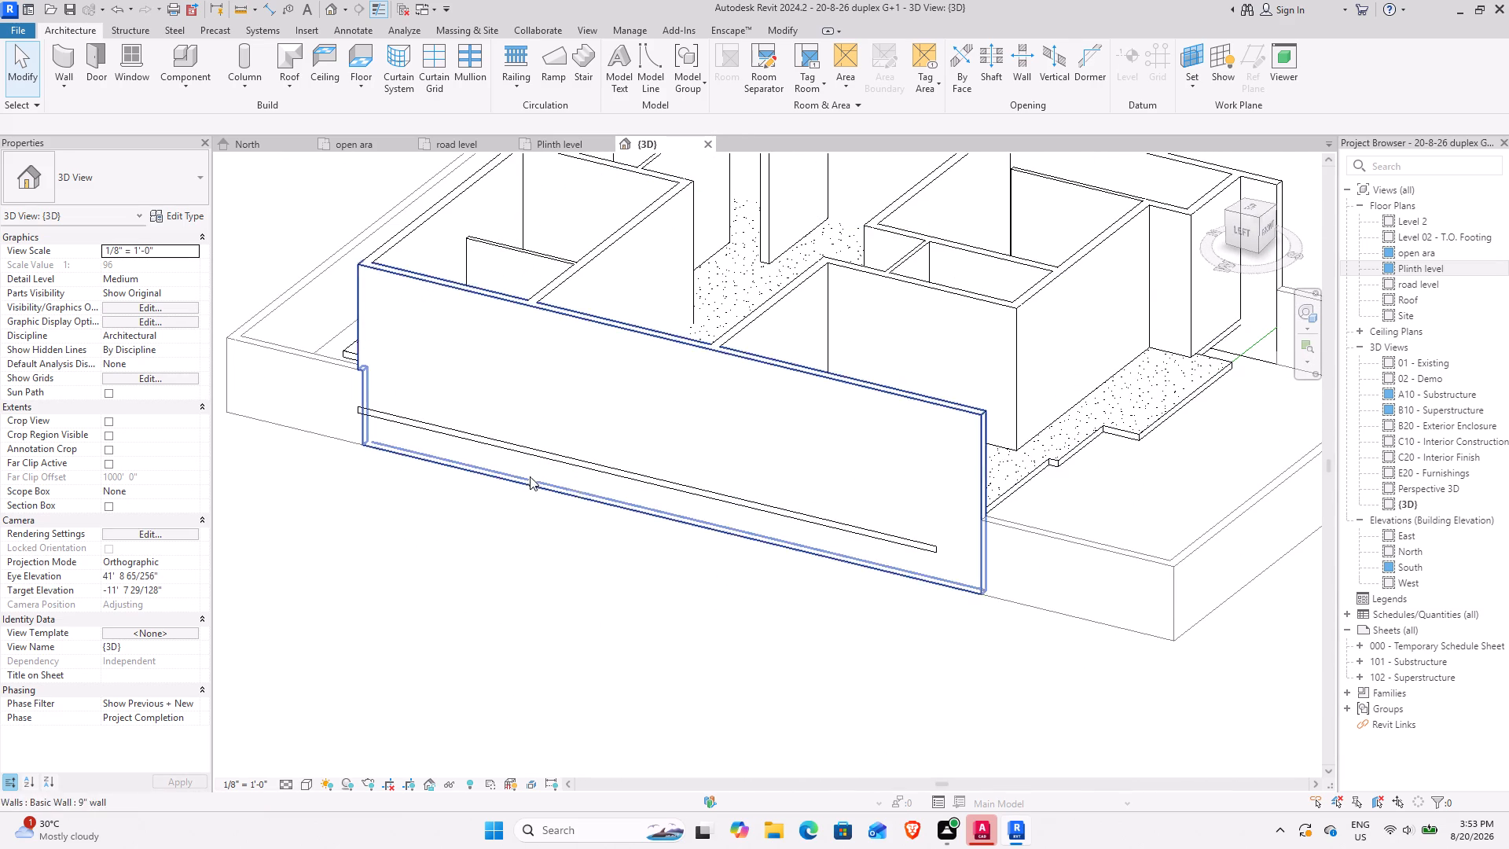
{"action": "scroll", "coordinate": [744, 573], "scroll_direction": "down", "scroll_amount": 3}
{"action": "middle_click_drag", "start_coordinate": [756, 608], "coordinate": [415, 613]}
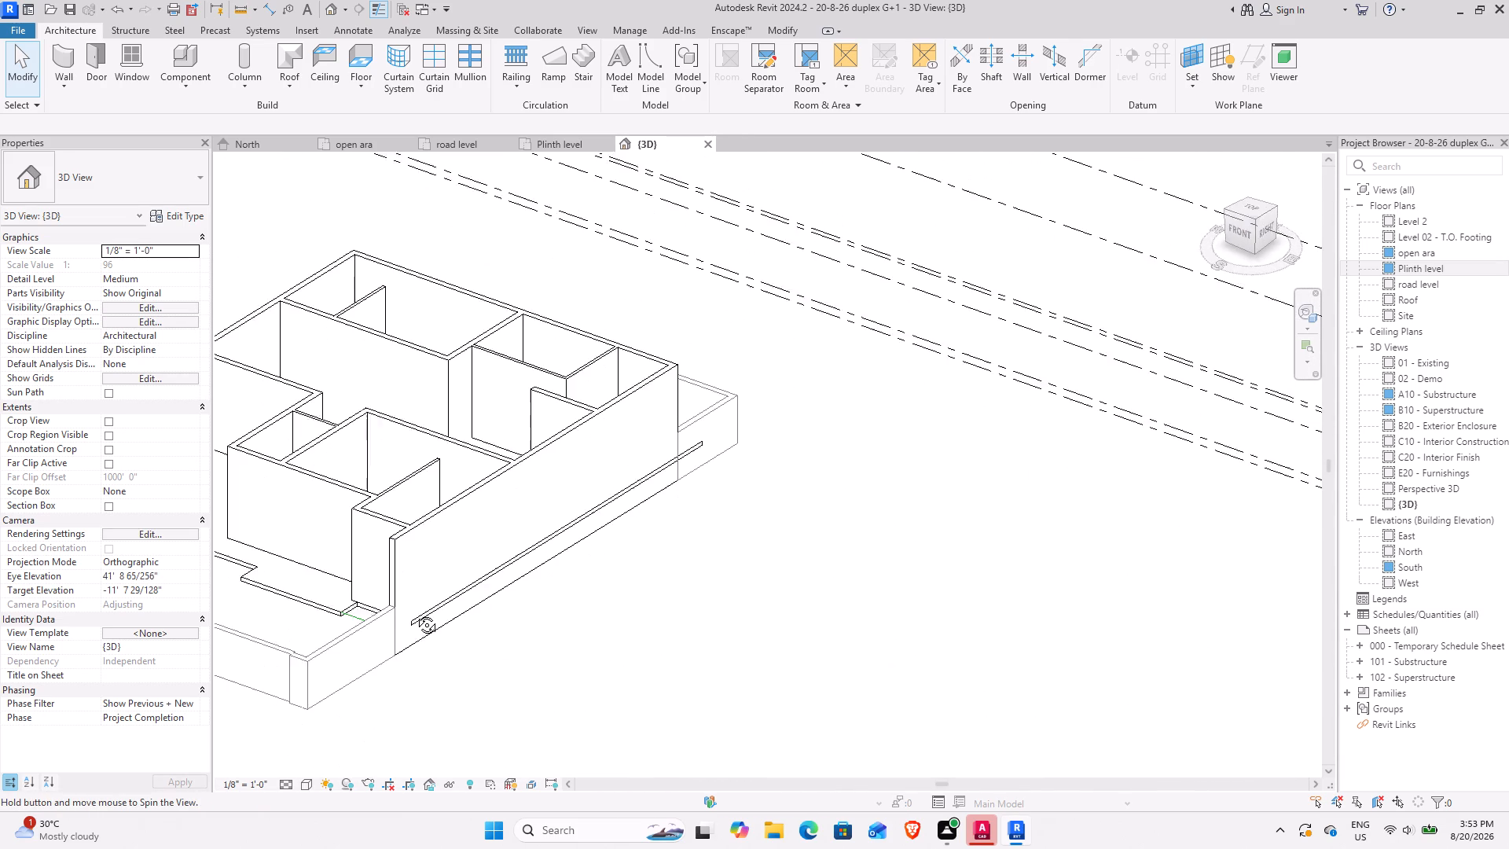
{"action": "middle_click_drag", "start_coordinate": [415, 613], "coordinate": [415, 612]}
{"action": "middle_click_drag", "start_coordinate": [387, 662], "coordinate": [537, 726], "text": "shift"}
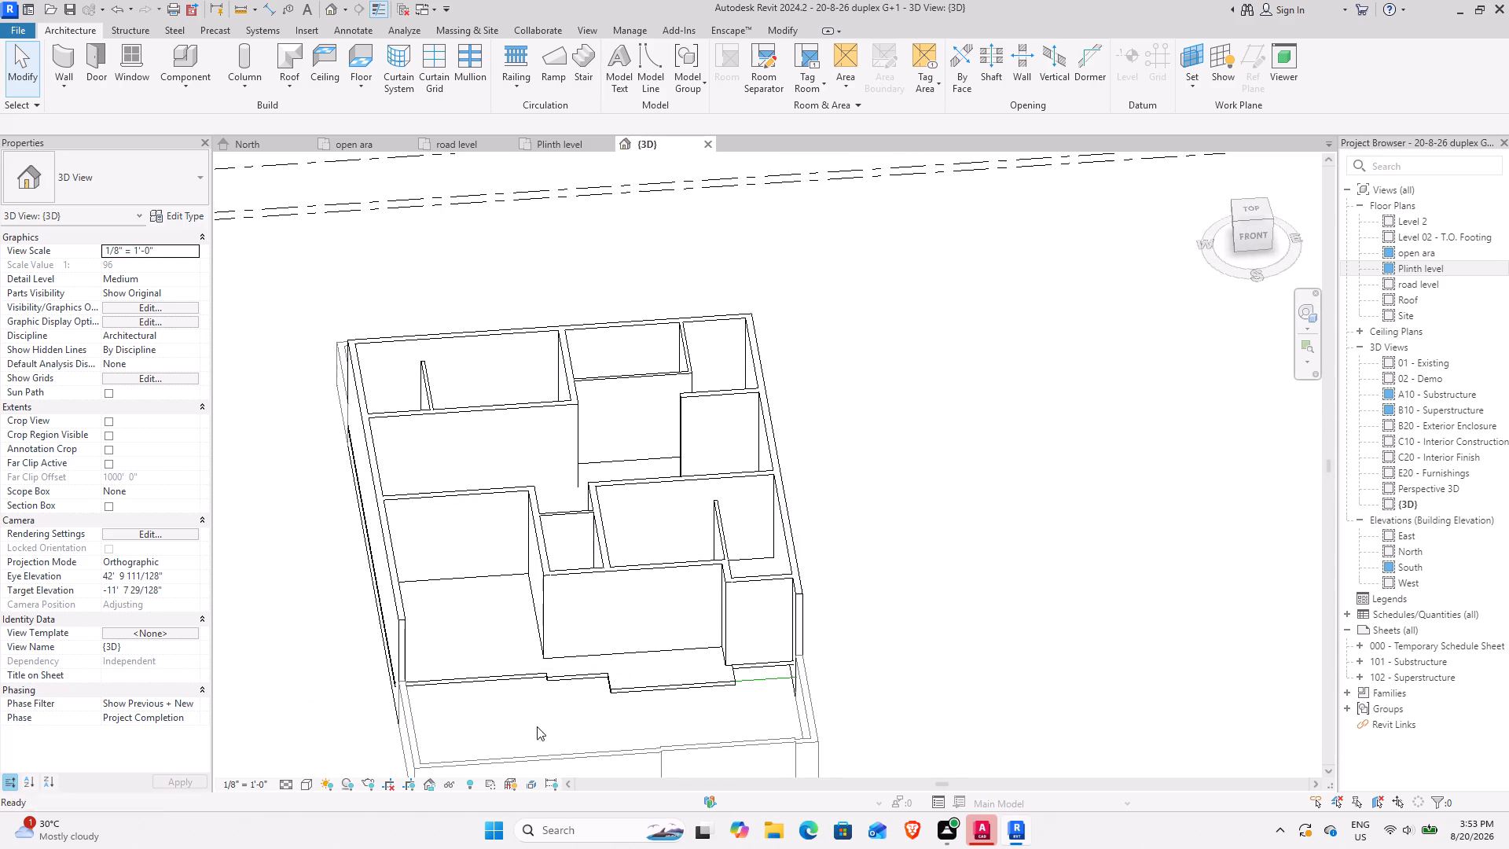
Examine the plinth floor slab's front edge and the open front yard inside the compound wall in the 3D view.
{"action": "middle_click_drag", "start_coordinate": [527, 660], "coordinate": [497, 663]}
{"action": "middle_click_drag", "start_coordinate": [484, 672], "coordinate": [580, 568]}
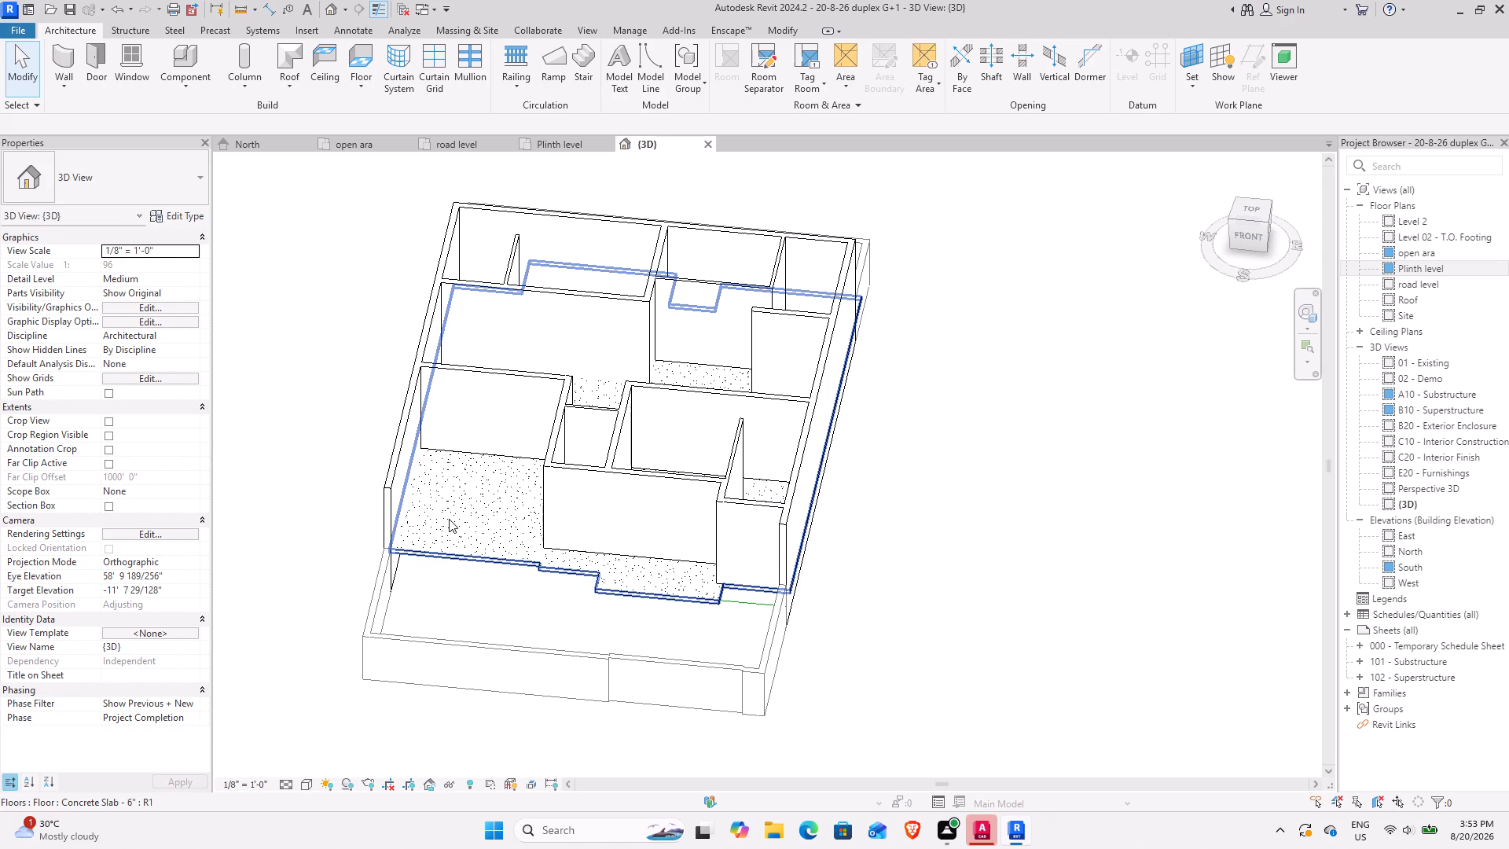
{"action": "middle_click_drag", "start_coordinate": [676, 613], "coordinate": [556, 599], "text": "shift"}
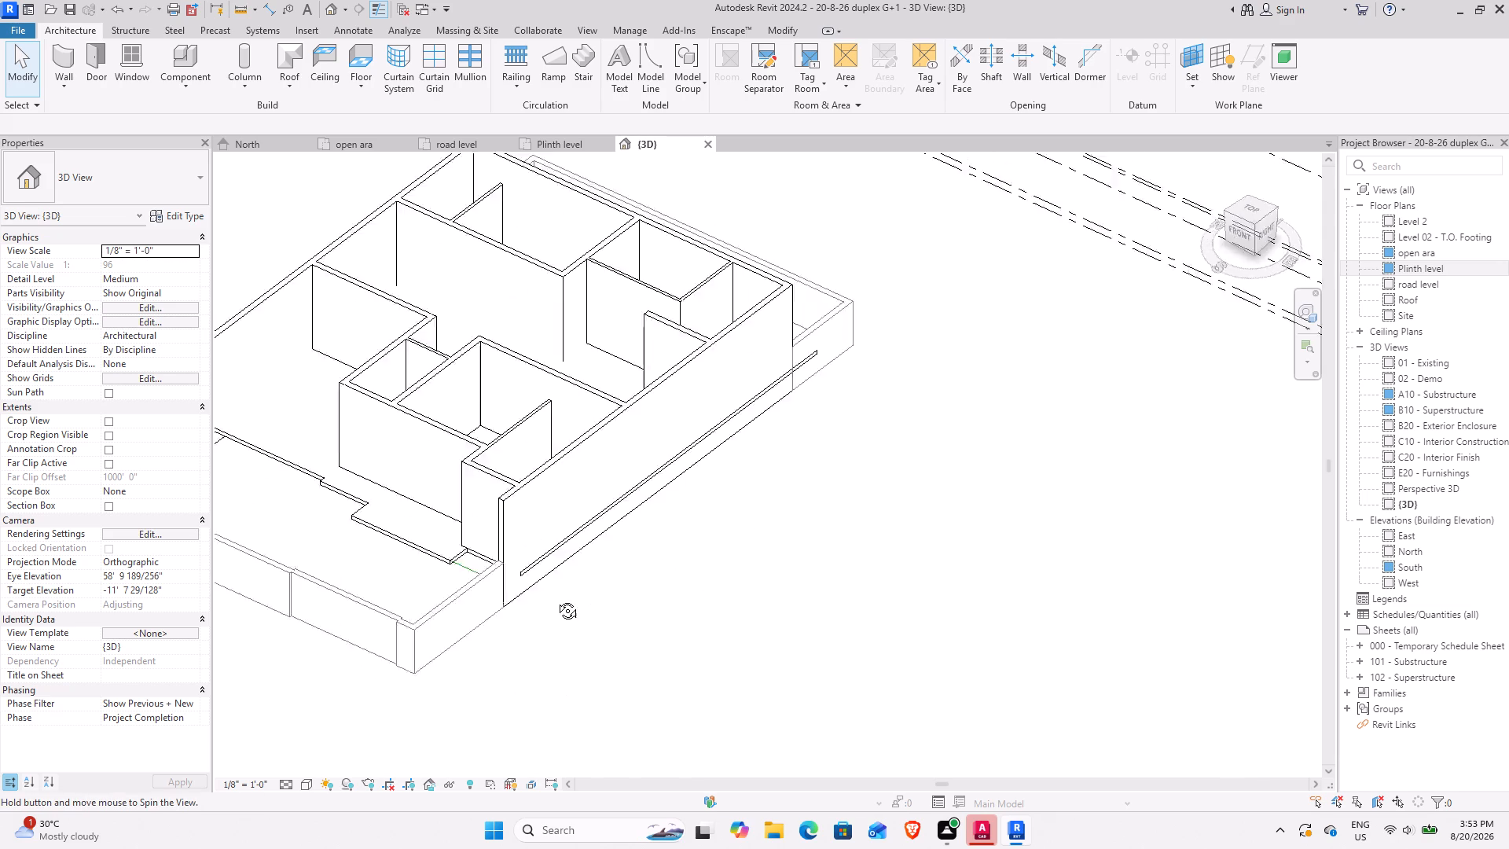
{"action": "middle_click_drag", "start_coordinate": [556, 599], "coordinate": [532, 594], "text": "shift"}
{"action": "middle_click_drag", "start_coordinate": [454, 595], "coordinate": [687, 588], "text": "shift"}
{"action": "middle_click_drag", "start_coordinate": [612, 583], "coordinate": [497, 583], "text": "shift"}
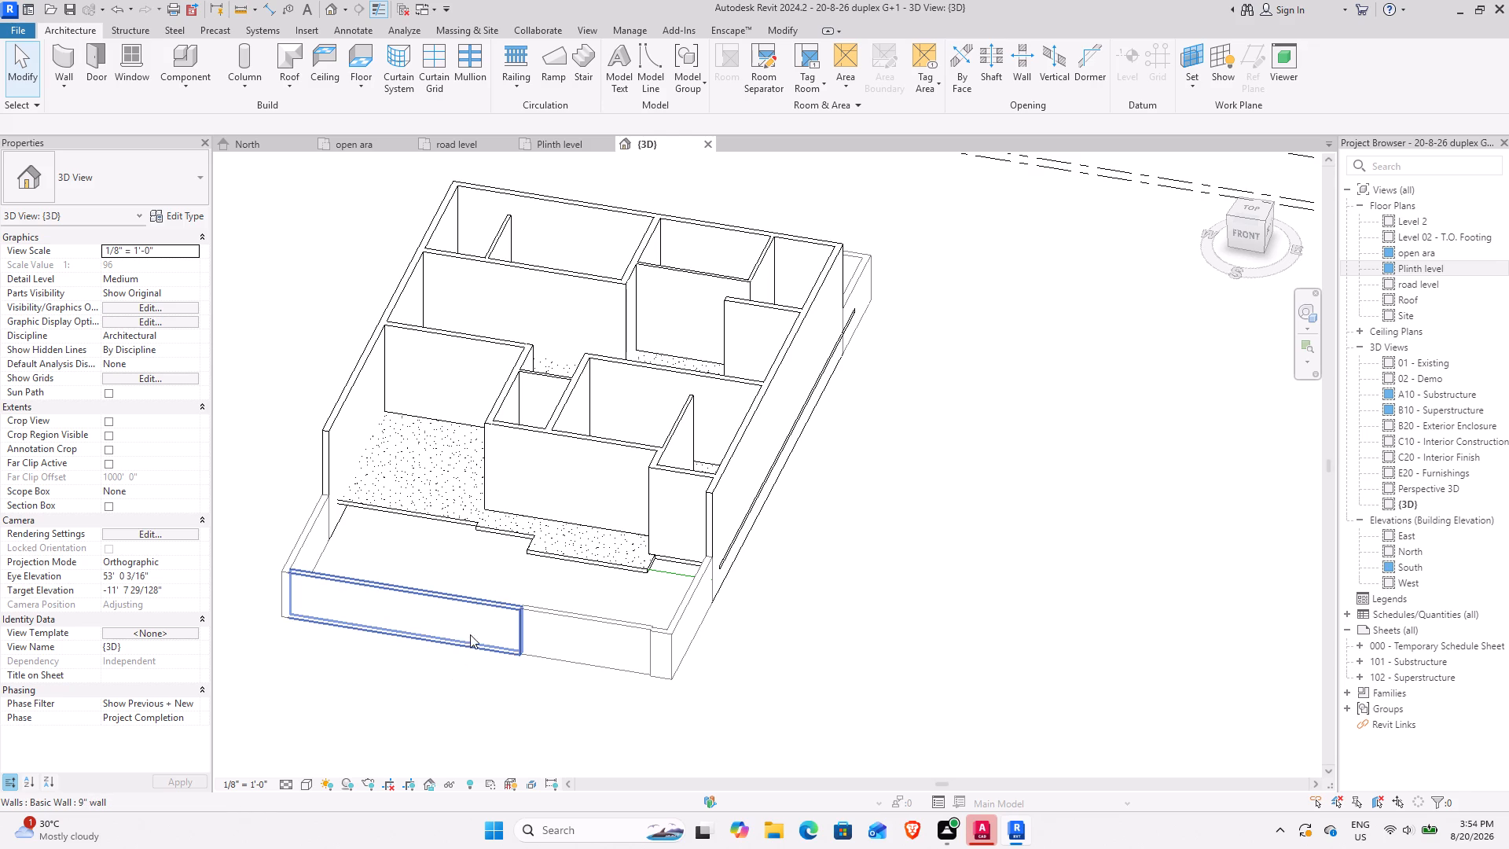
{"action": "scroll", "coordinate": [479, 606], "scroll_direction": "up", "scroll_amount": 3}
{"action": "middle_click_drag", "start_coordinate": [409, 695], "coordinate": [455, 665], "text": "shift"}
{"action": "middle_click_drag", "start_coordinate": [571, 626], "coordinate": [583, 676]}
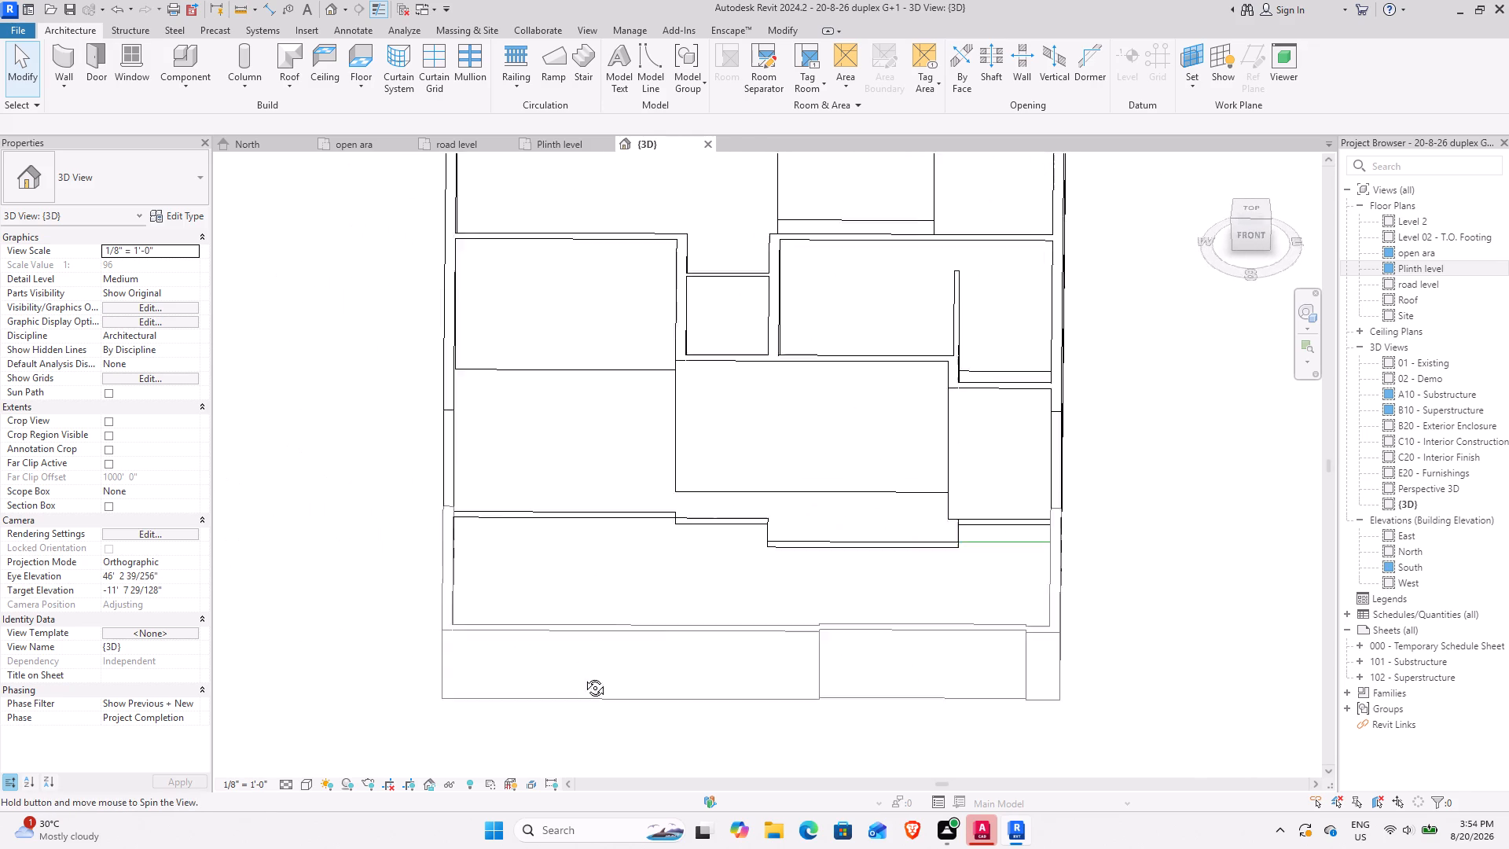
{"action": "middle_click_drag", "start_coordinate": [583, 676], "coordinate": [583, 702]}
{"action": "middle_click_drag", "start_coordinate": [626, 638], "coordinate": [514, 594]}
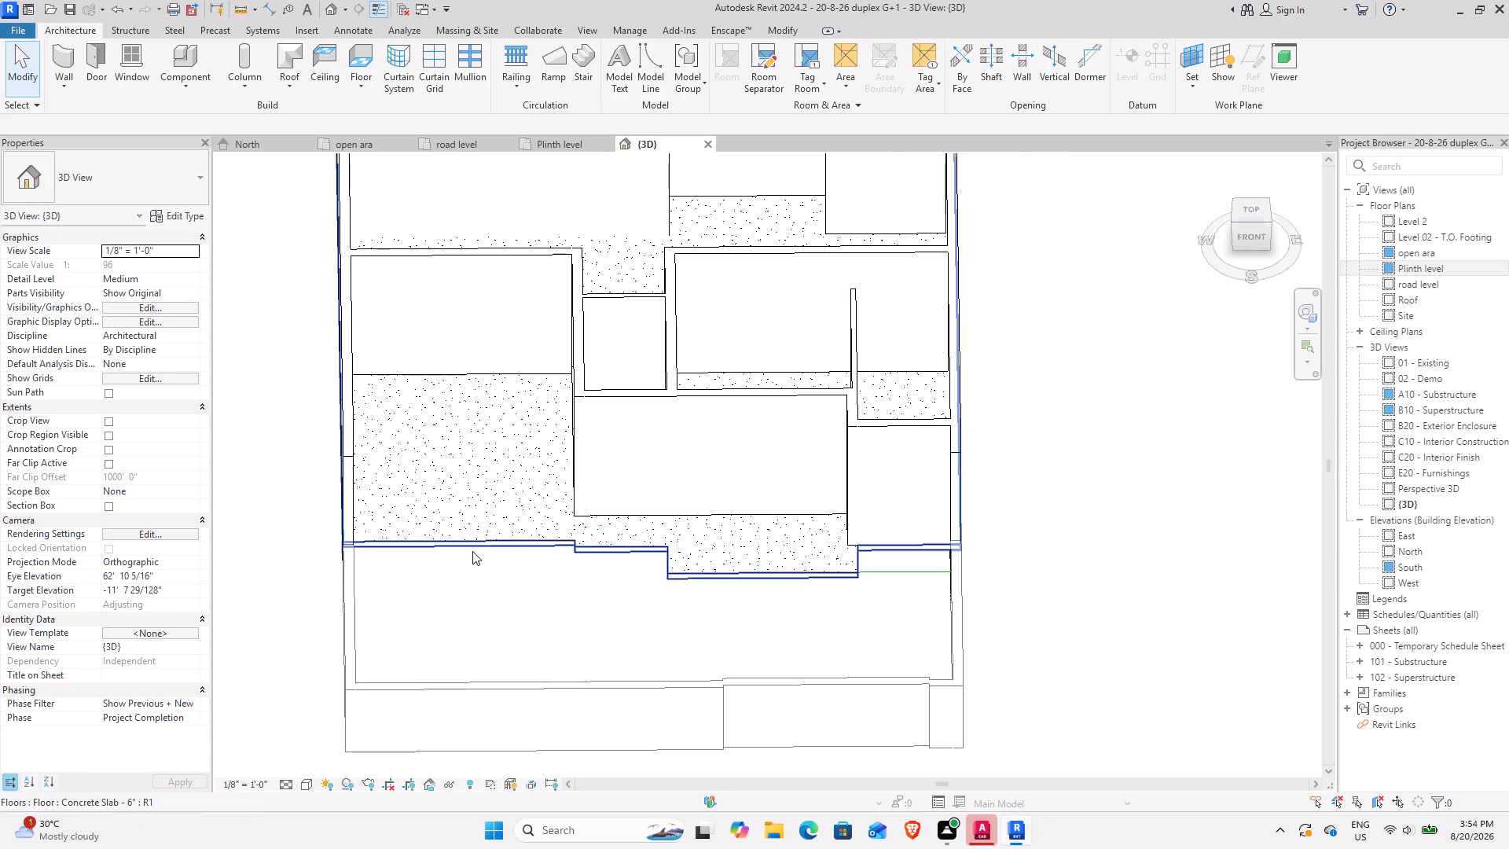
{"action": "scroll", "coordinate": [470, 568], "scroll_direction": "down", "scroll_amount": 3}
{"action": "middle_click_drag", "start_coordinate": [486, 586], "coordinate": [489, 645]}
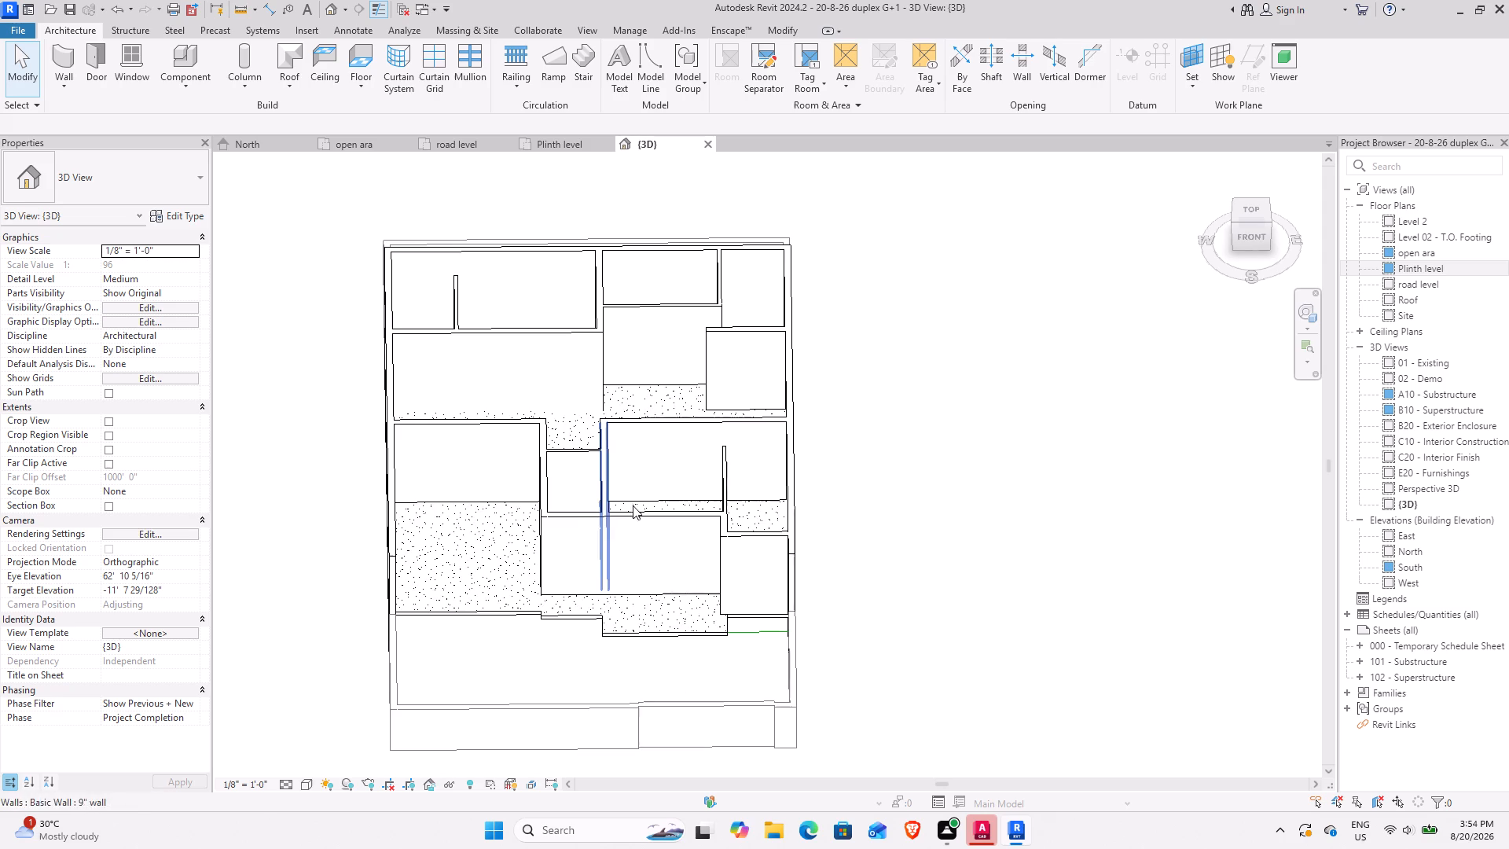
{"action": "middle_click_drag", "start_coordinate": [716, 632], "coordinate": [664, 703], "text": "shift"}
{"action": "middle_click_drag", "start_coordinate": [659, 701], "coordinate": [943, 386]}
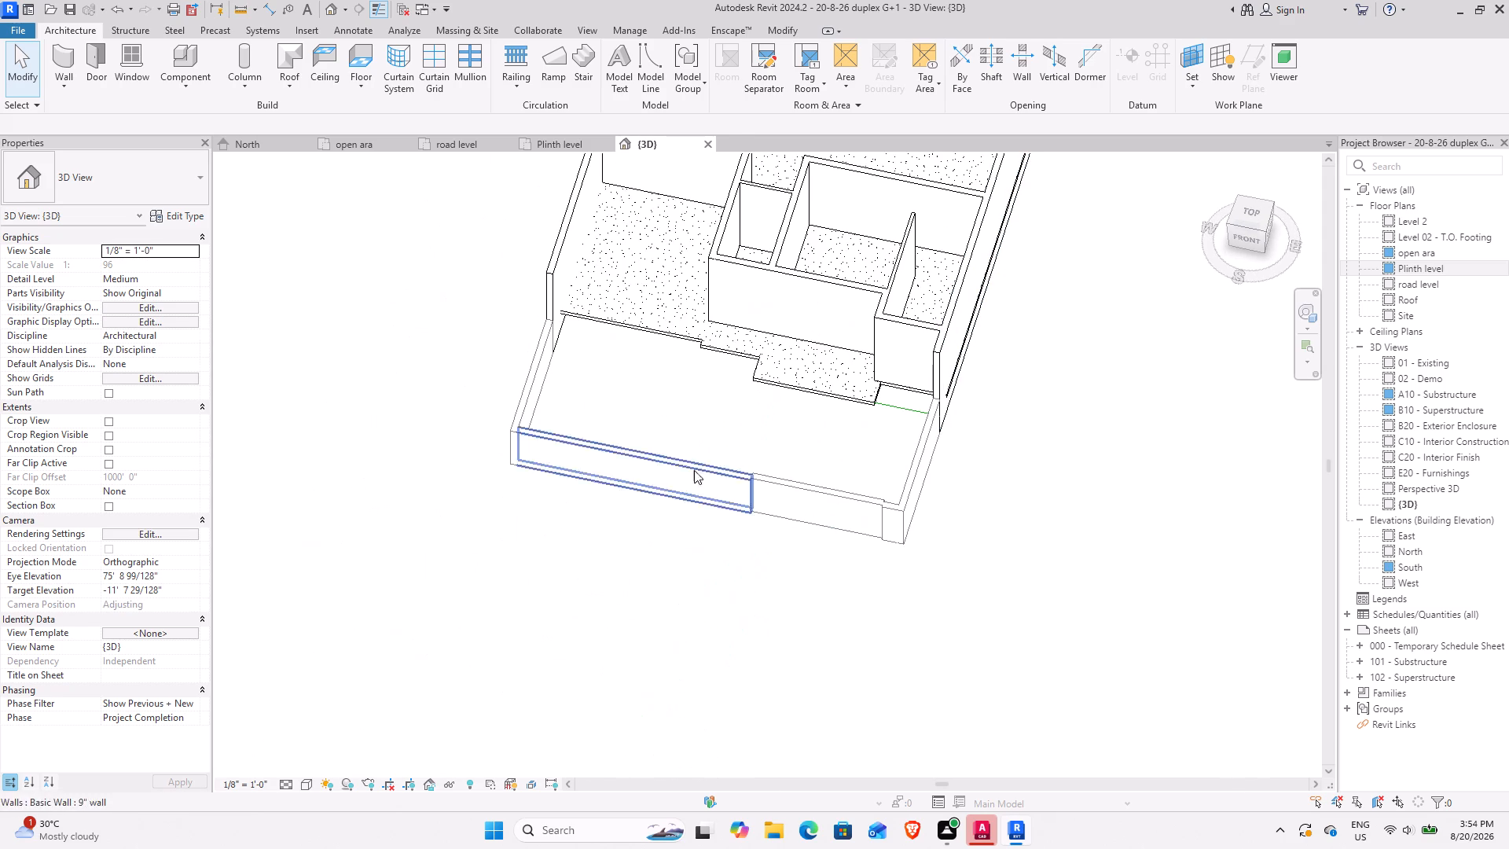
{"action": "middle_click_drag", "start_coordinate": [578, 451], "coordinate": [592, 560], "text": "shift"}
{"action": "middle_click_drag", "start_coordinate": [689, 515], "coordinate": [518, 601]}
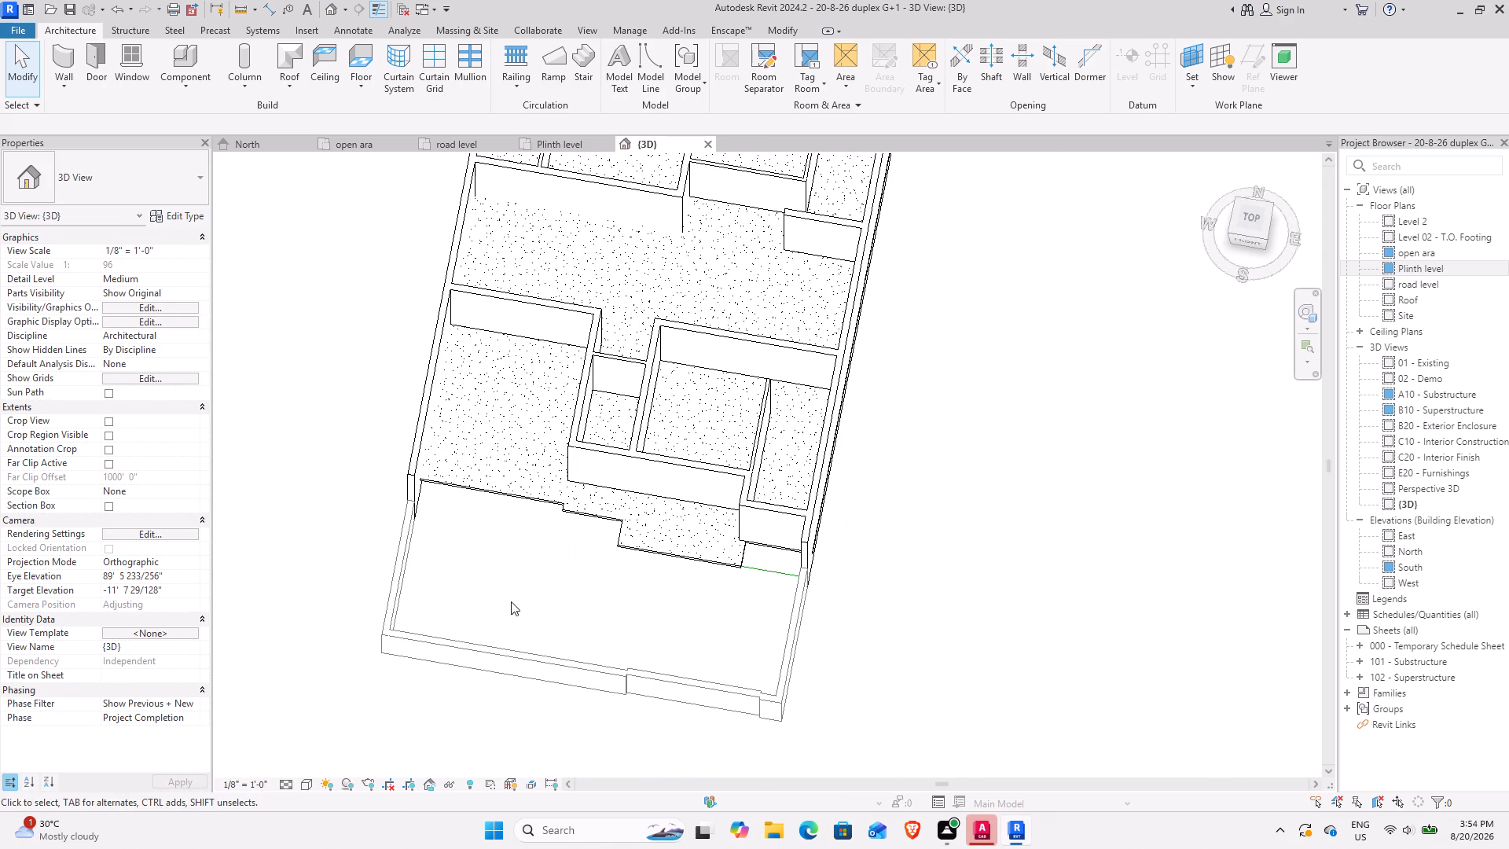
{"action": "middle_click_drag", "start_coordinate": [496, 607], "coordinate": [556, 554], "text": "shift"}
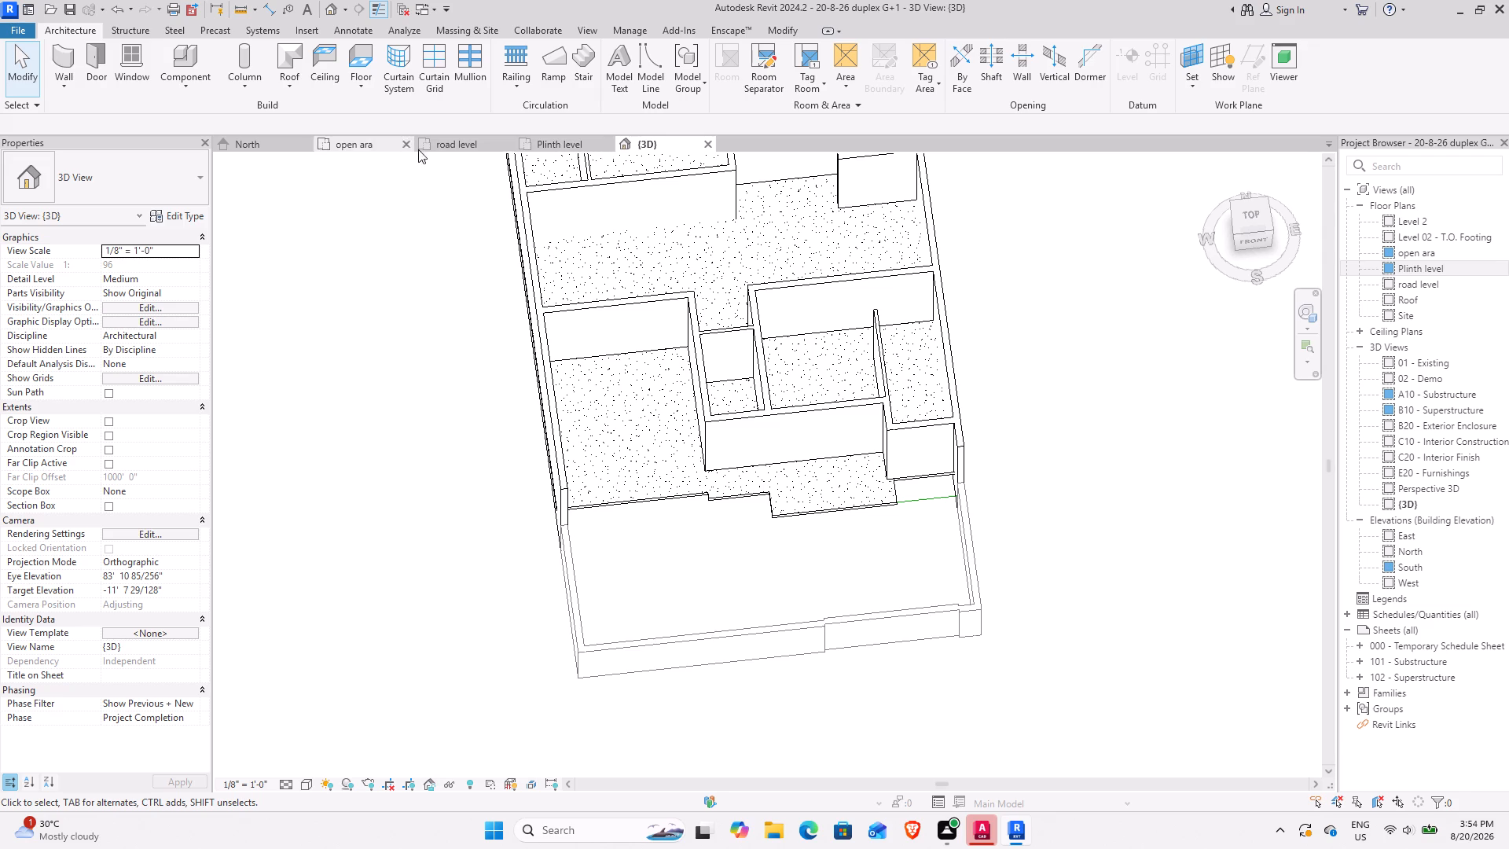
Start a Concrete Slab - 6" floor at road level, drawing the yard's west boundary 19'-10" long and front boundary 43'-6" long.
{"action": "left_click", "coordinate": [453, 152]}
{"action": "scroll", "coordinate": [517, 576], "scroll_direction": "down", "scroll_amount": 4}
{"action": "middle_click_drag", "start_coordinate": [460, 670], "coordinate": [531, 623]}
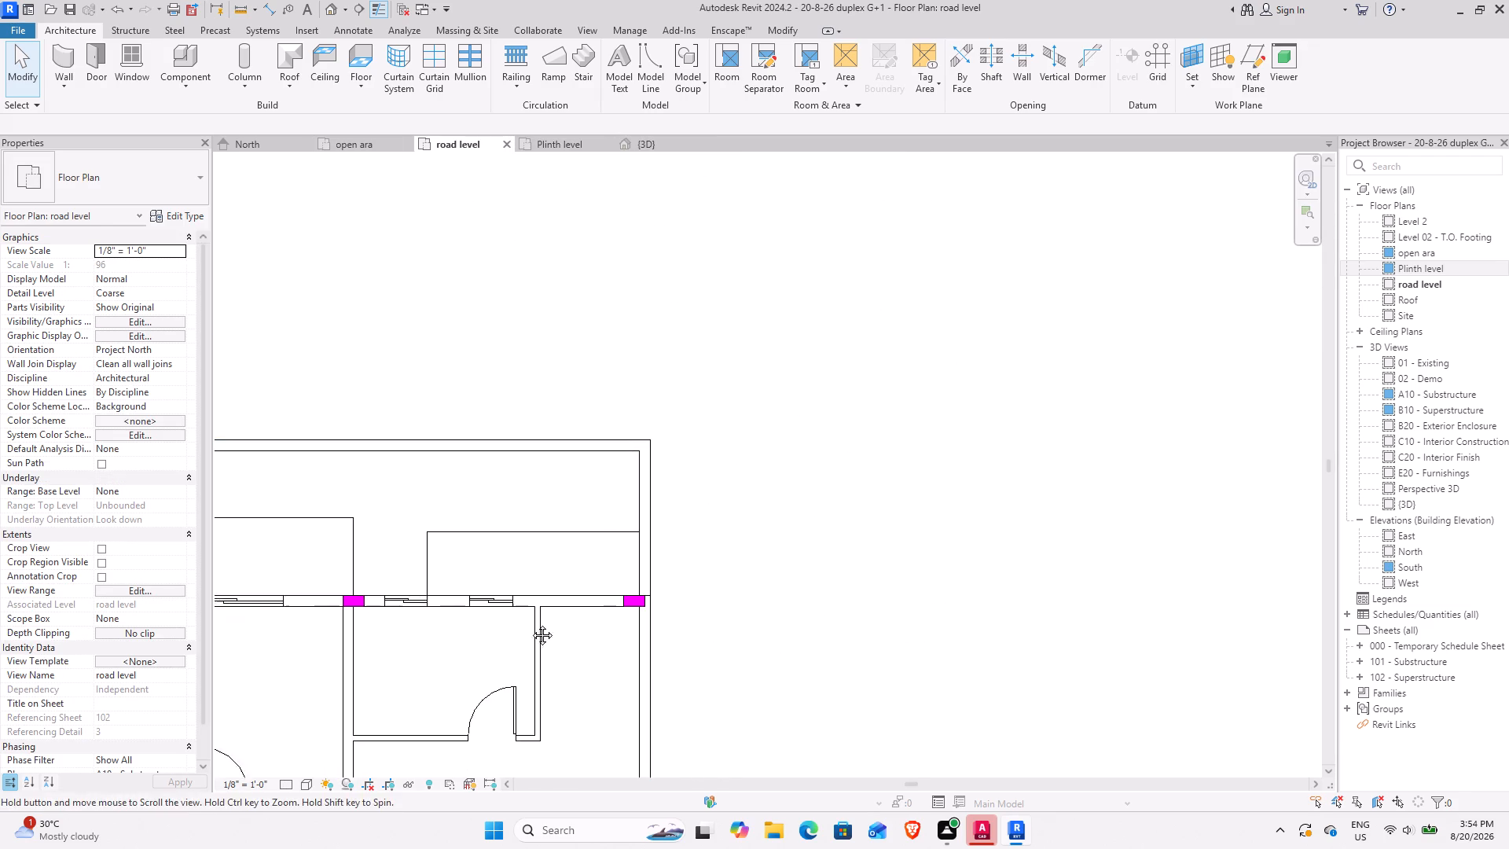
{"action": "middle_click_drag", "start_coordinate": [531, 623], "coordinate": [737, 329]}
{"action": "middle_click_drag", "start_coordinate": [643, 524], "coordinate": [745, 265]}
{"action": "middle_click_drag", "start_coordinate": [677, 637], "coordinate": [585, 317]}
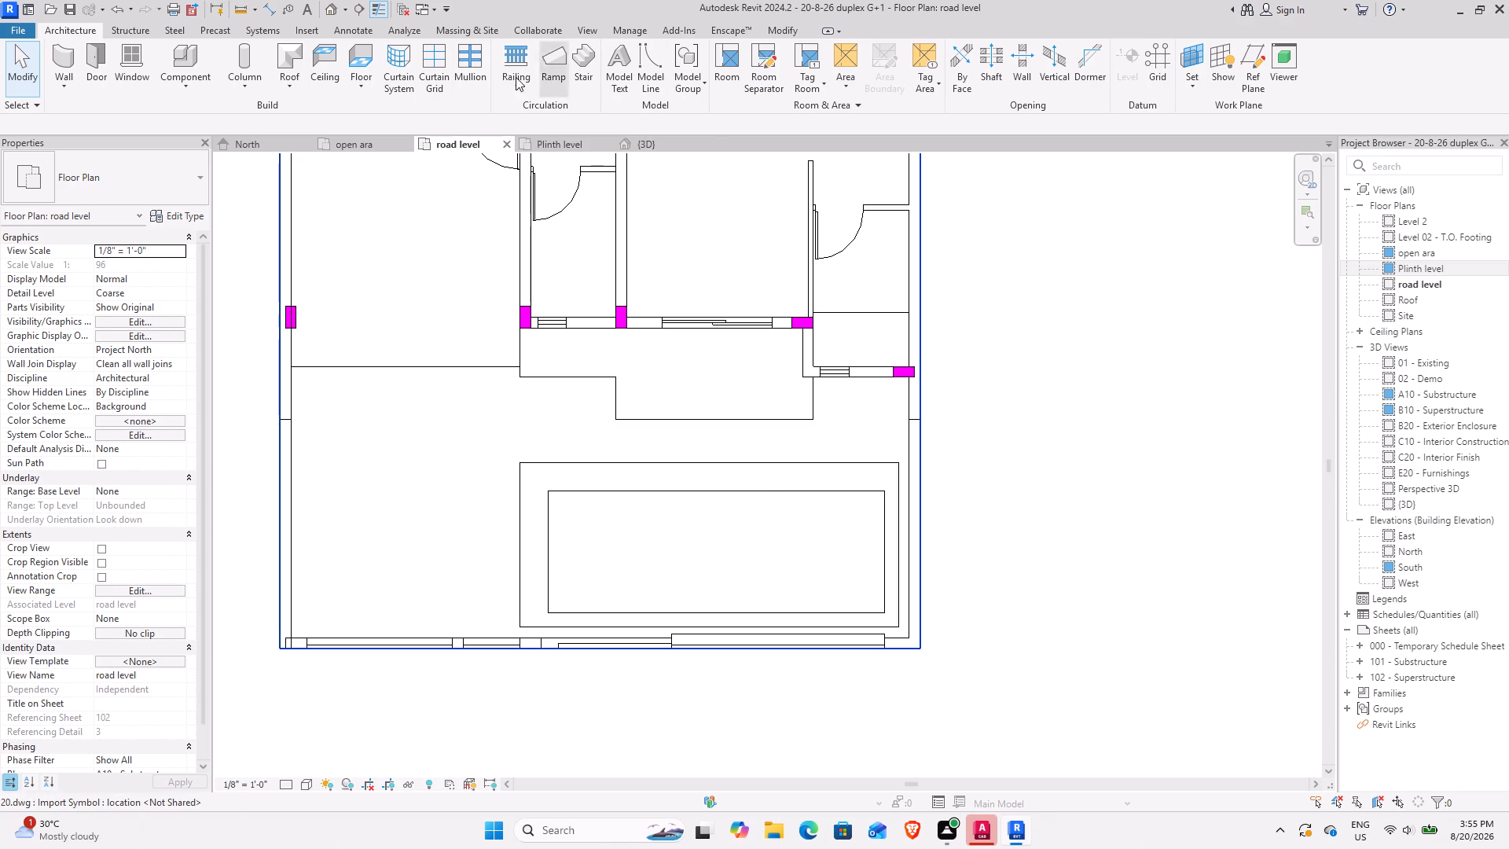
{"action": "left_click", "coordinate": [361, 64]}
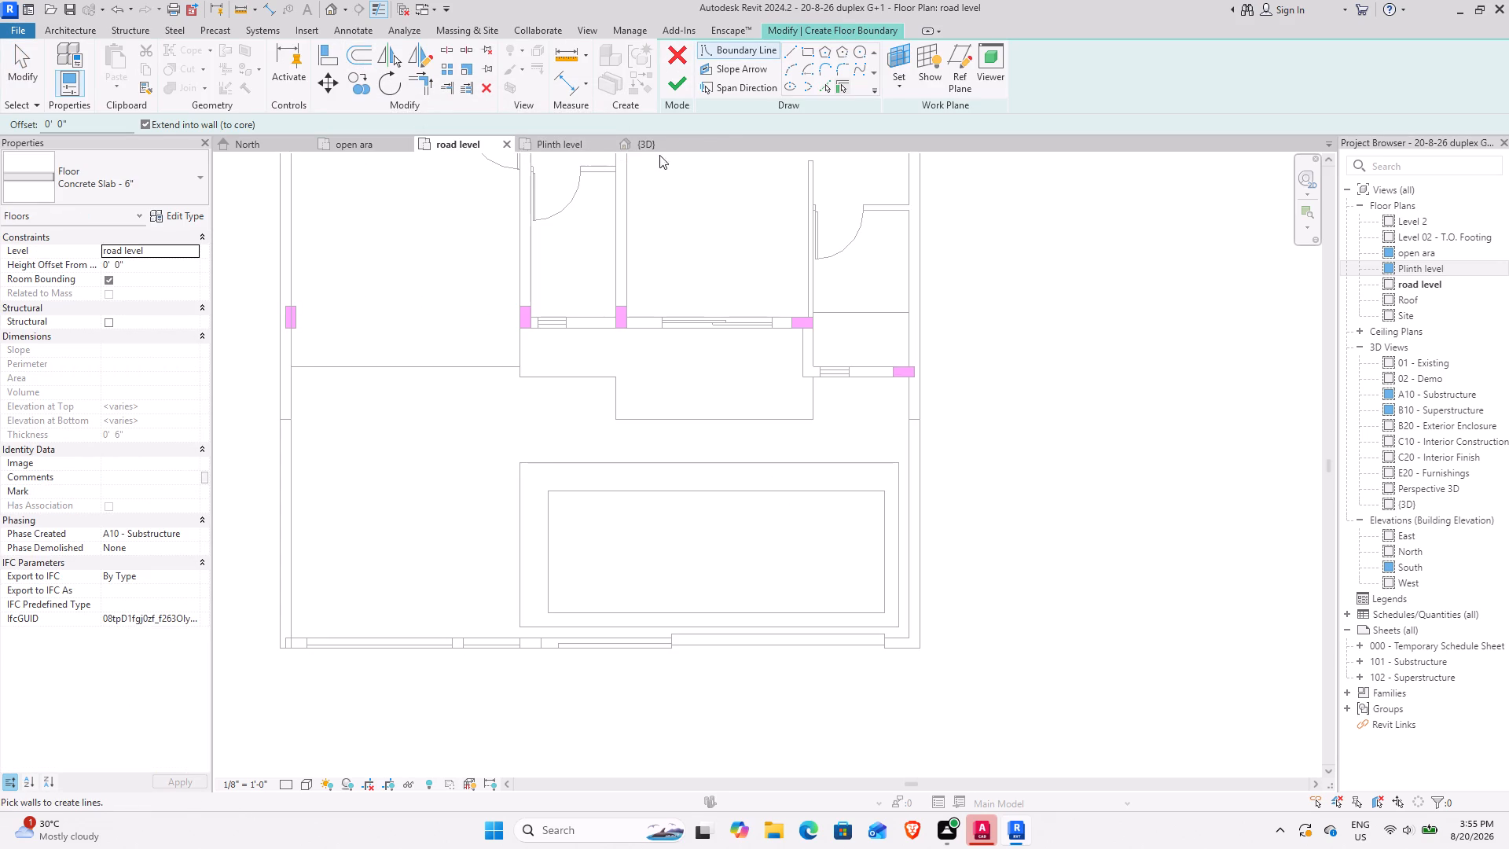
{"action": "left_click", "coordinate": [794, 53]}
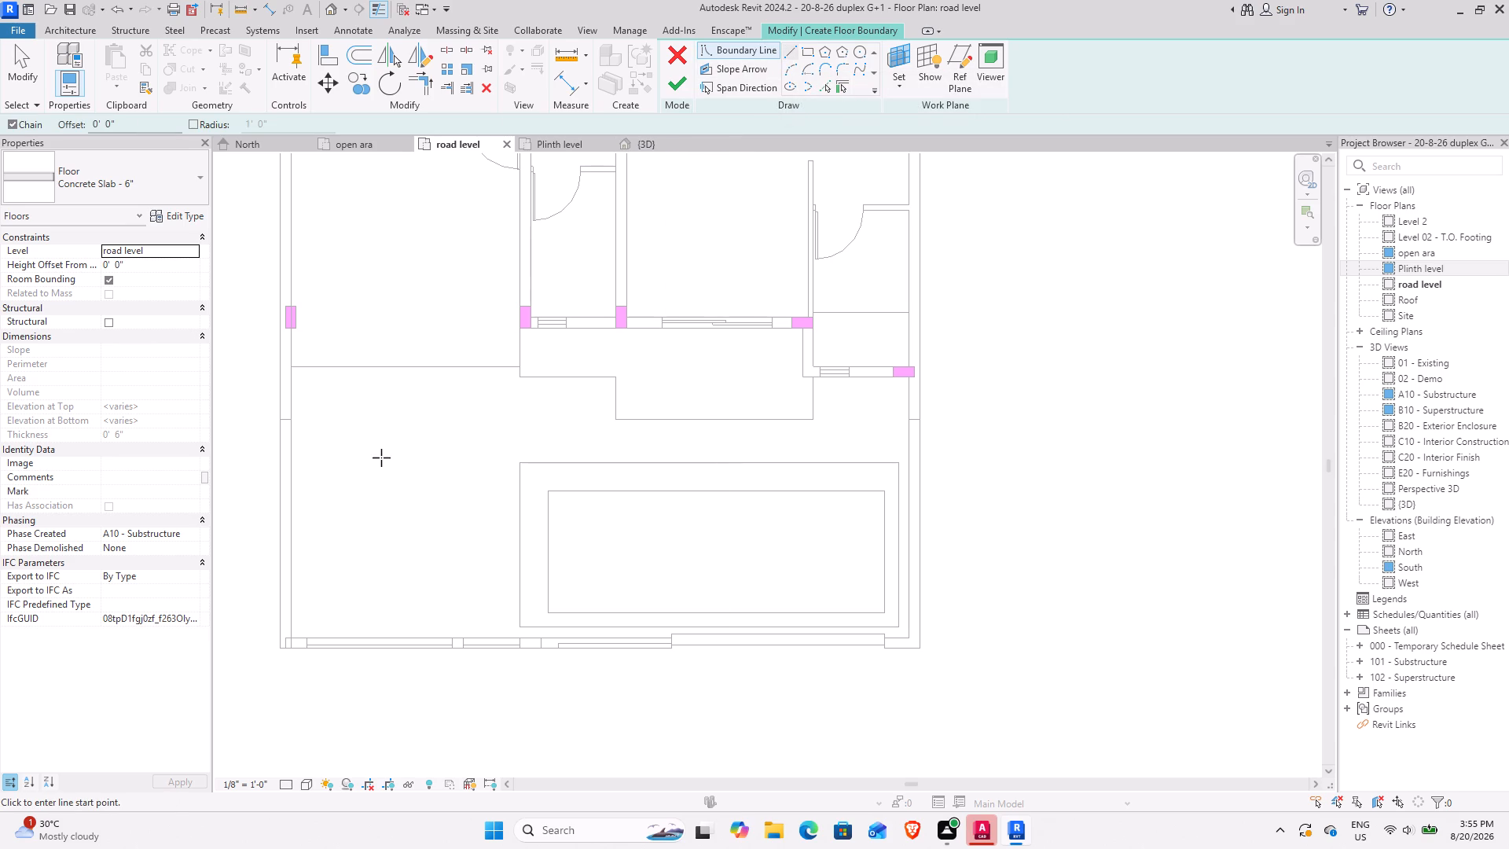
{"action": "left_click", "coordinate": [292, 366]}
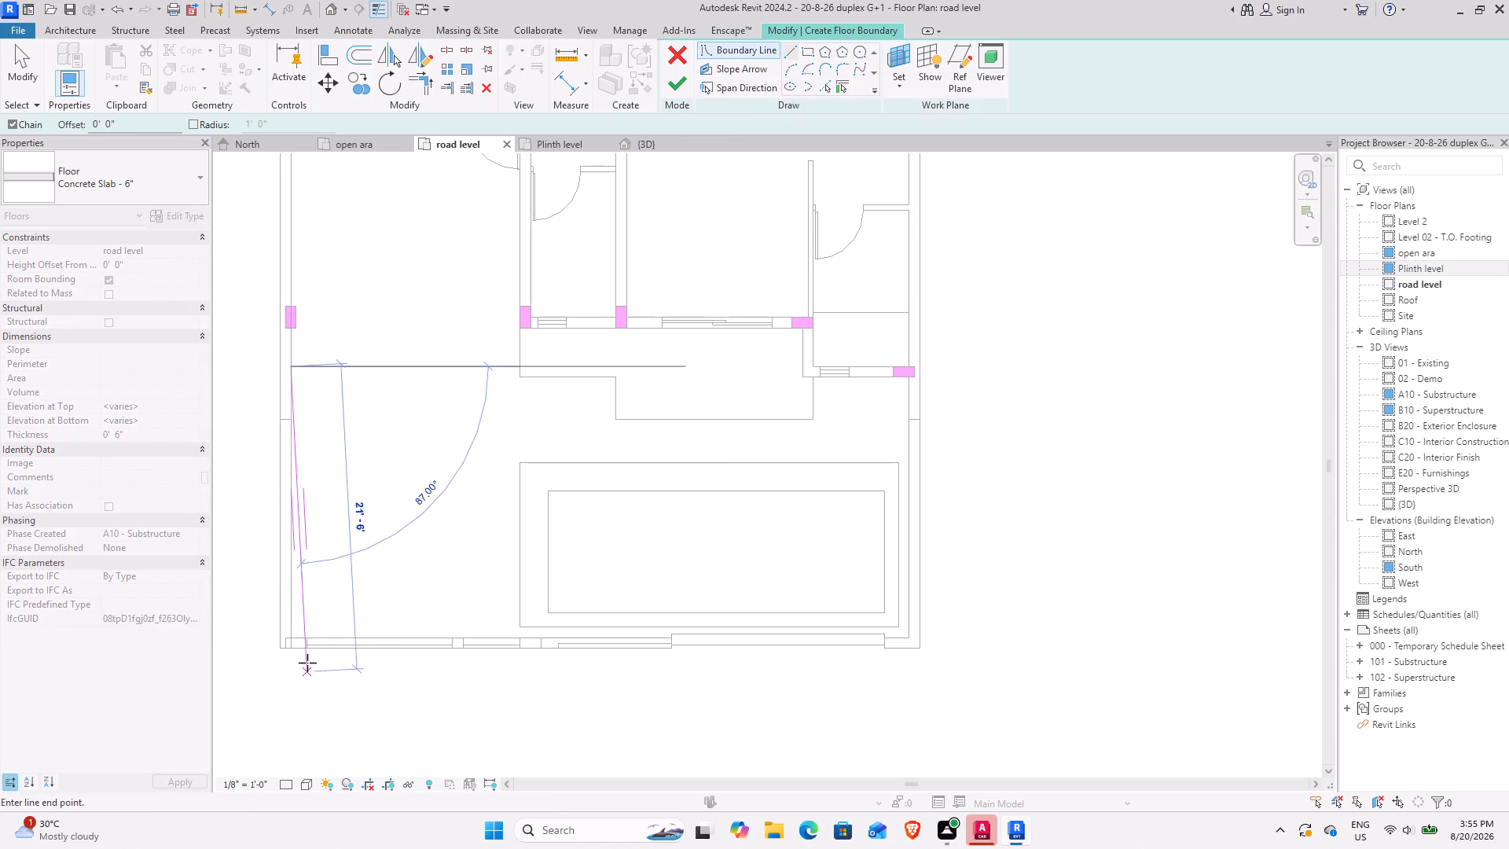
{"action": "scroll", "coordinate": [287, 634], "scroll_direction": "up", "scroll_amount": 8}
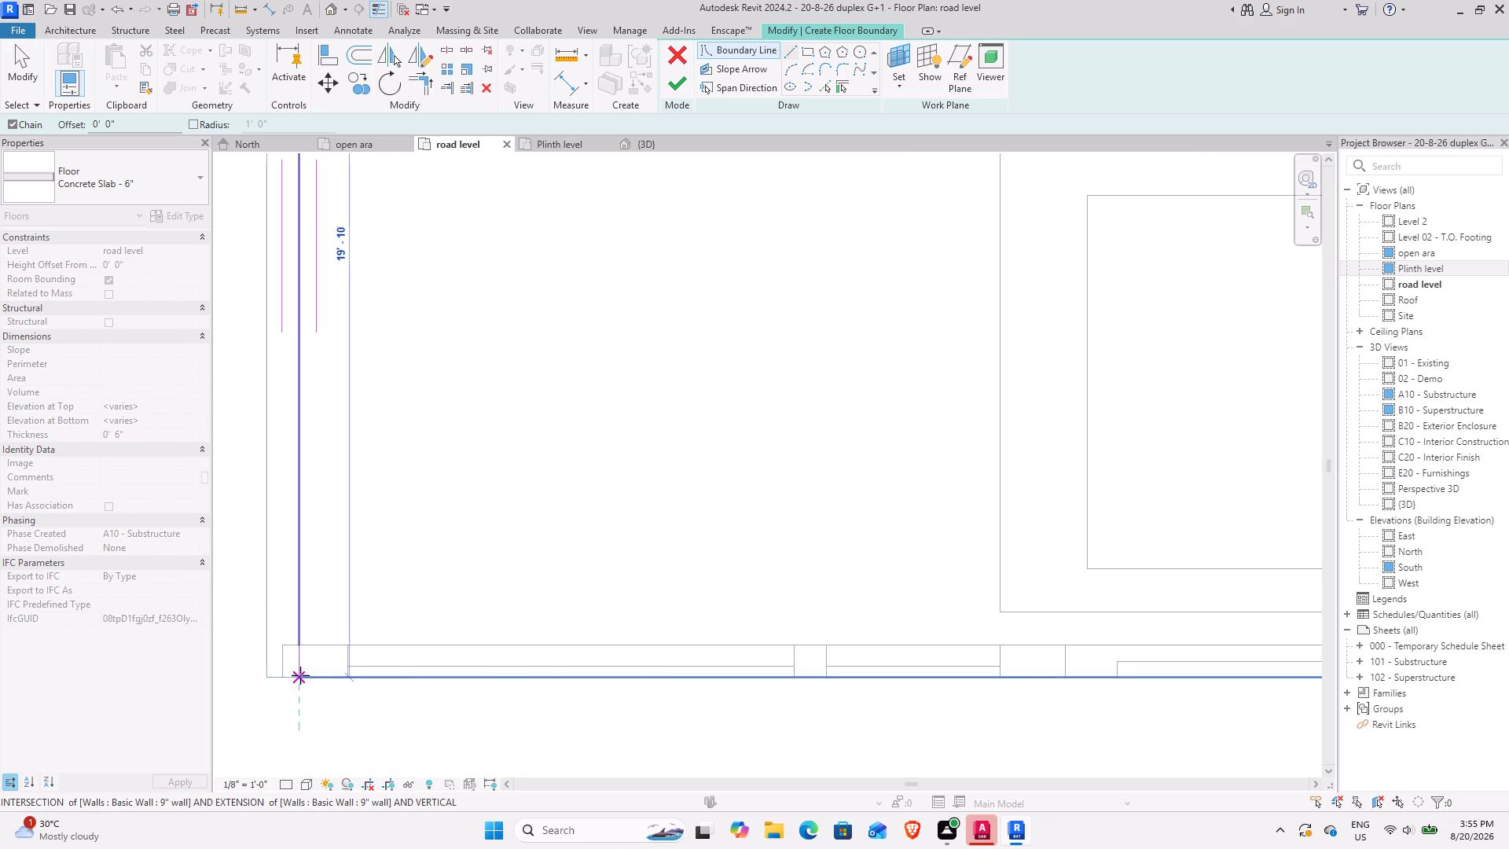
{"action": "left_click", "coordinate": [300, 675]}
{"action": "scroll", "coordinate": [505, 667], "scroll_direction": "down", "scroll_amount": 3}
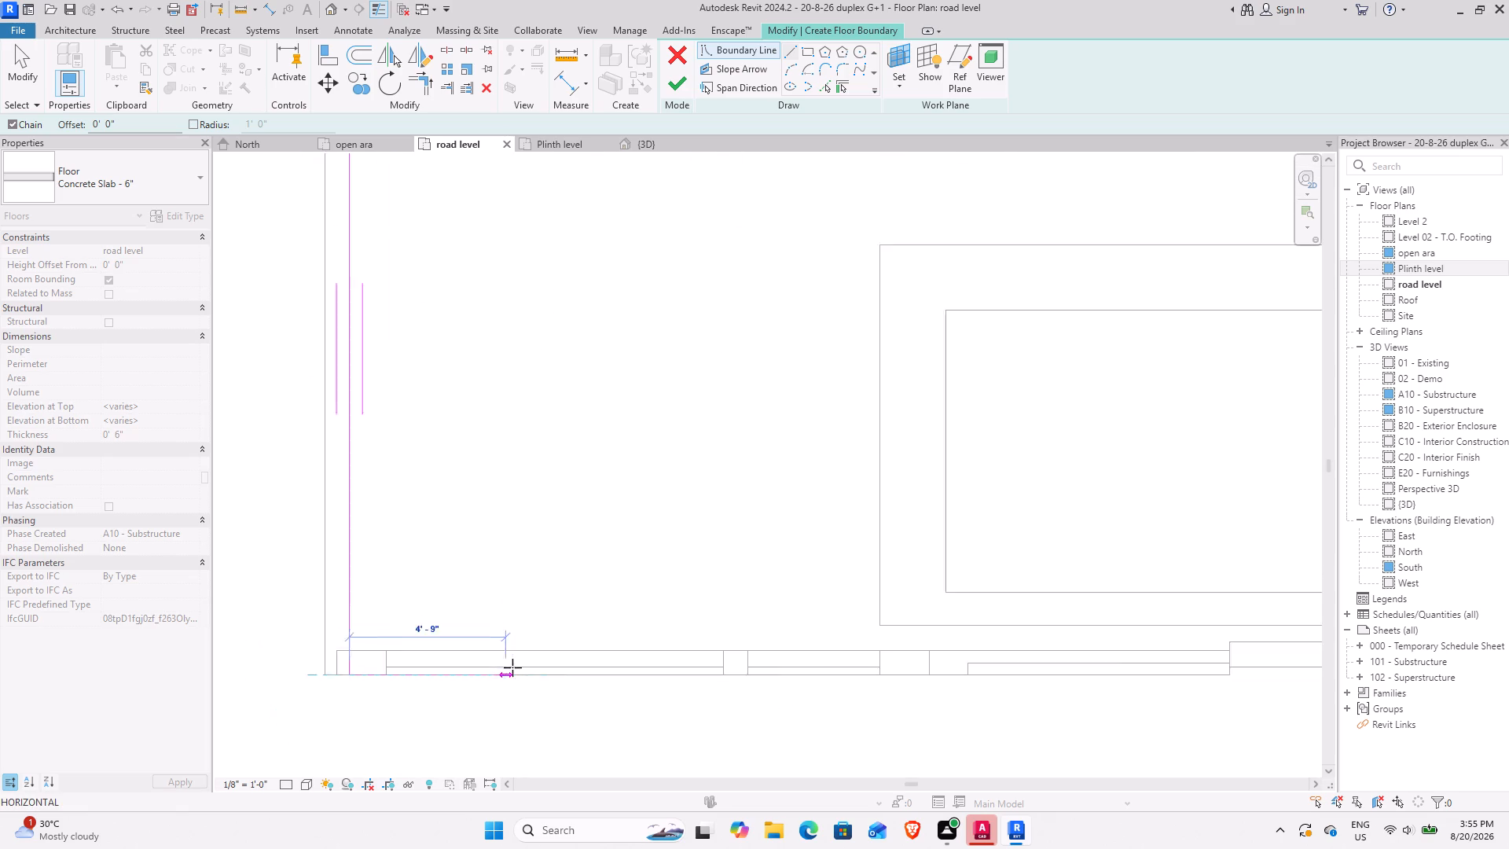
{"action": "middle_click_drag", "start_coordinate": [677, 663], "coordinate": [203, 703]}
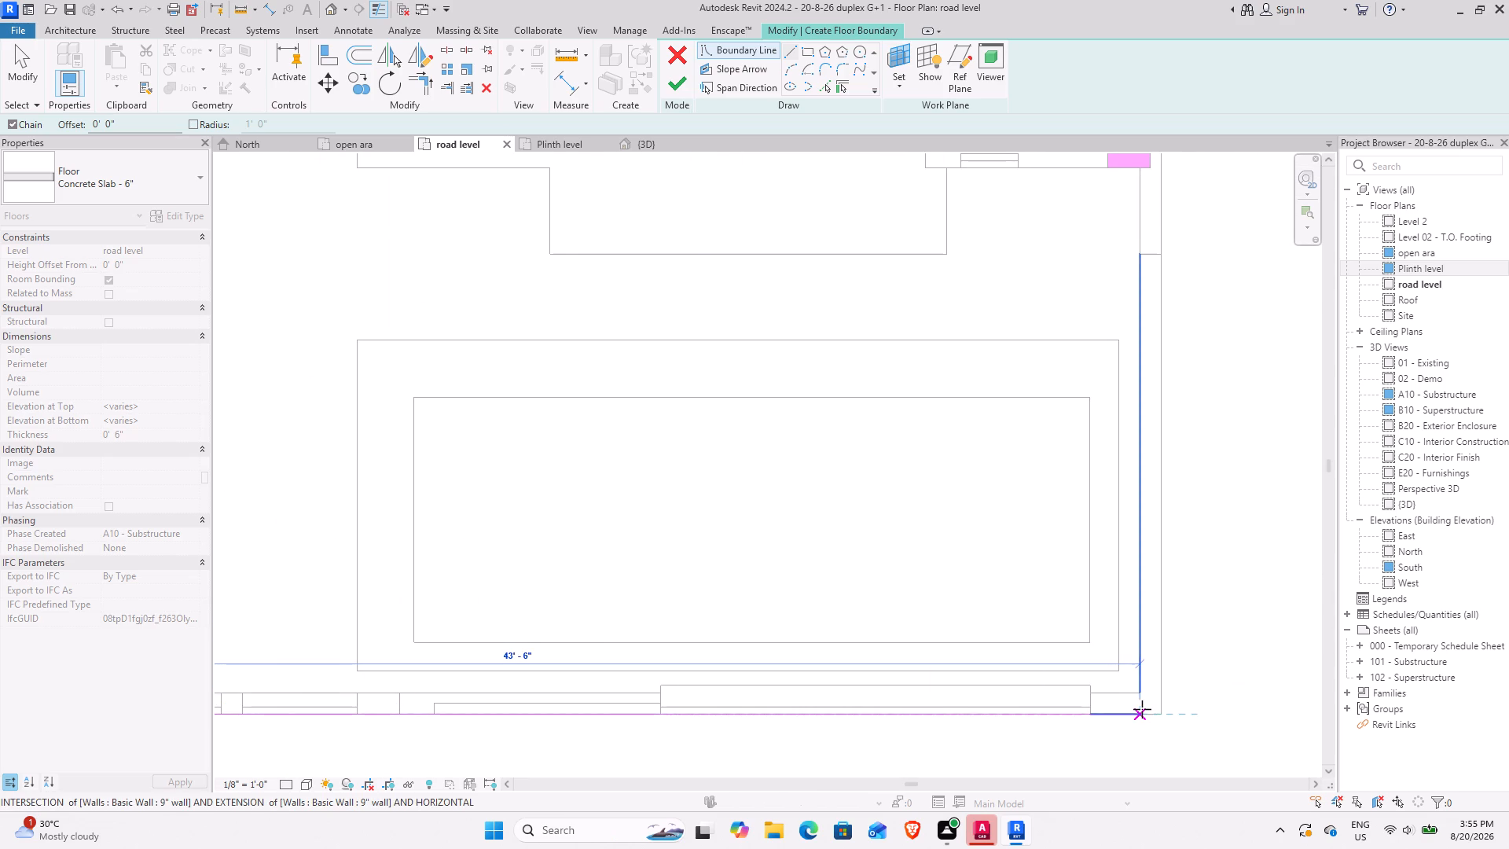
{"action": "left_click", "coordinate": [1142, 709]}
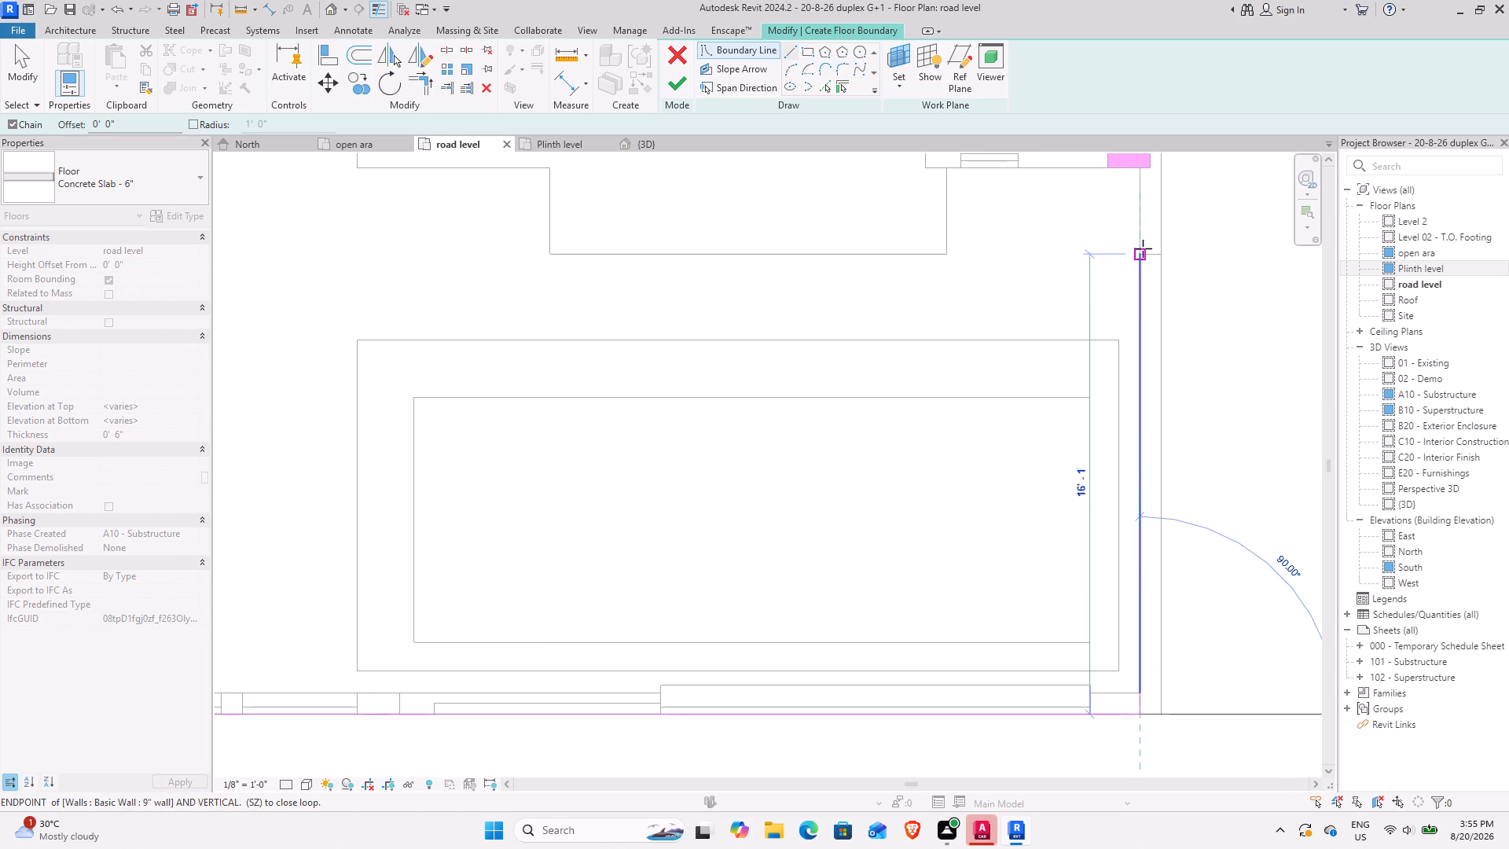
Draw the yard's east boundary and trace the house's stepped front edge, including the 3'-0" jog and 6'-9" segment, closing the loop.
{"action": "left_click", "coordinate": [1144, 167]}
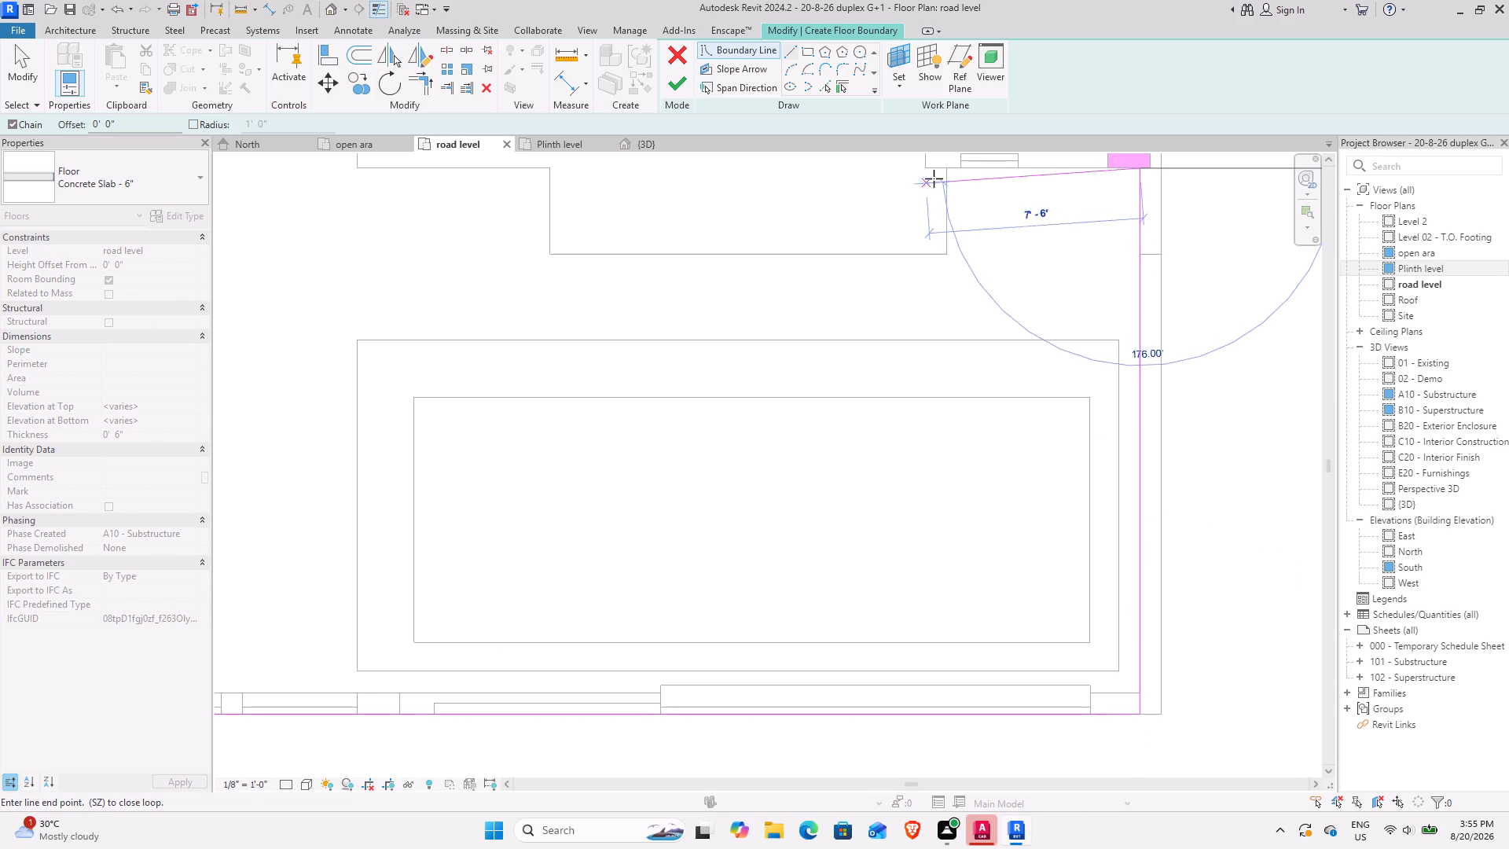
{"action": "left_click", "coordinate": [947, 167]}
{"action": "left_click", "coordinate": [947, 249]}
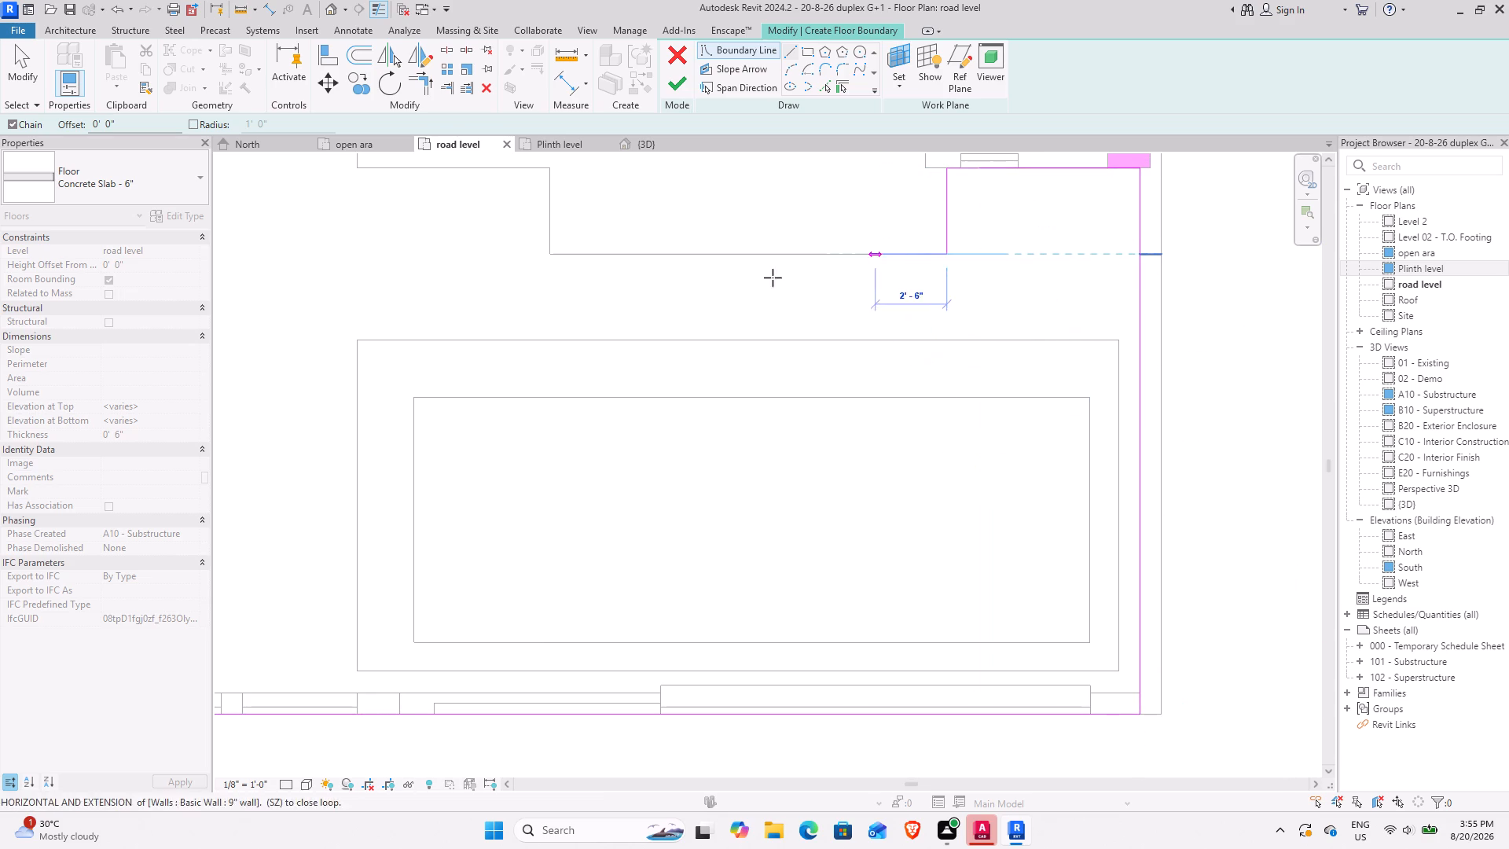
{"action": "left_click", "coordinate": [550, 250]}
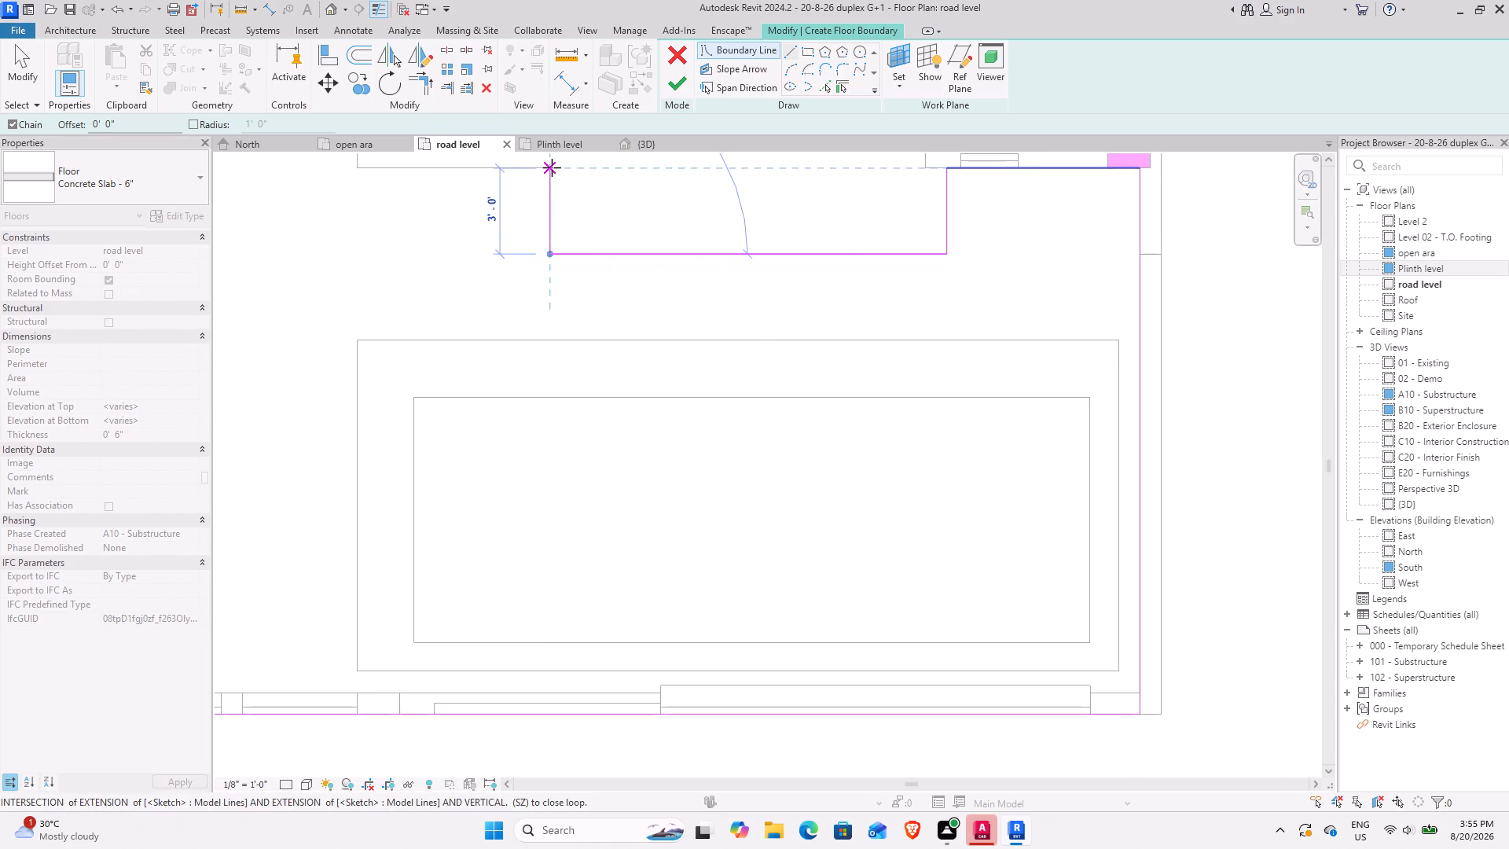
{"action": "left_click", "coordinate": [552, 167]}
{"action": "middle_click_drag", "start_coordinate": [491, 197], "coordinate": [802, 413]}
{"action": "left_click", "coordinate": [664, 386]}
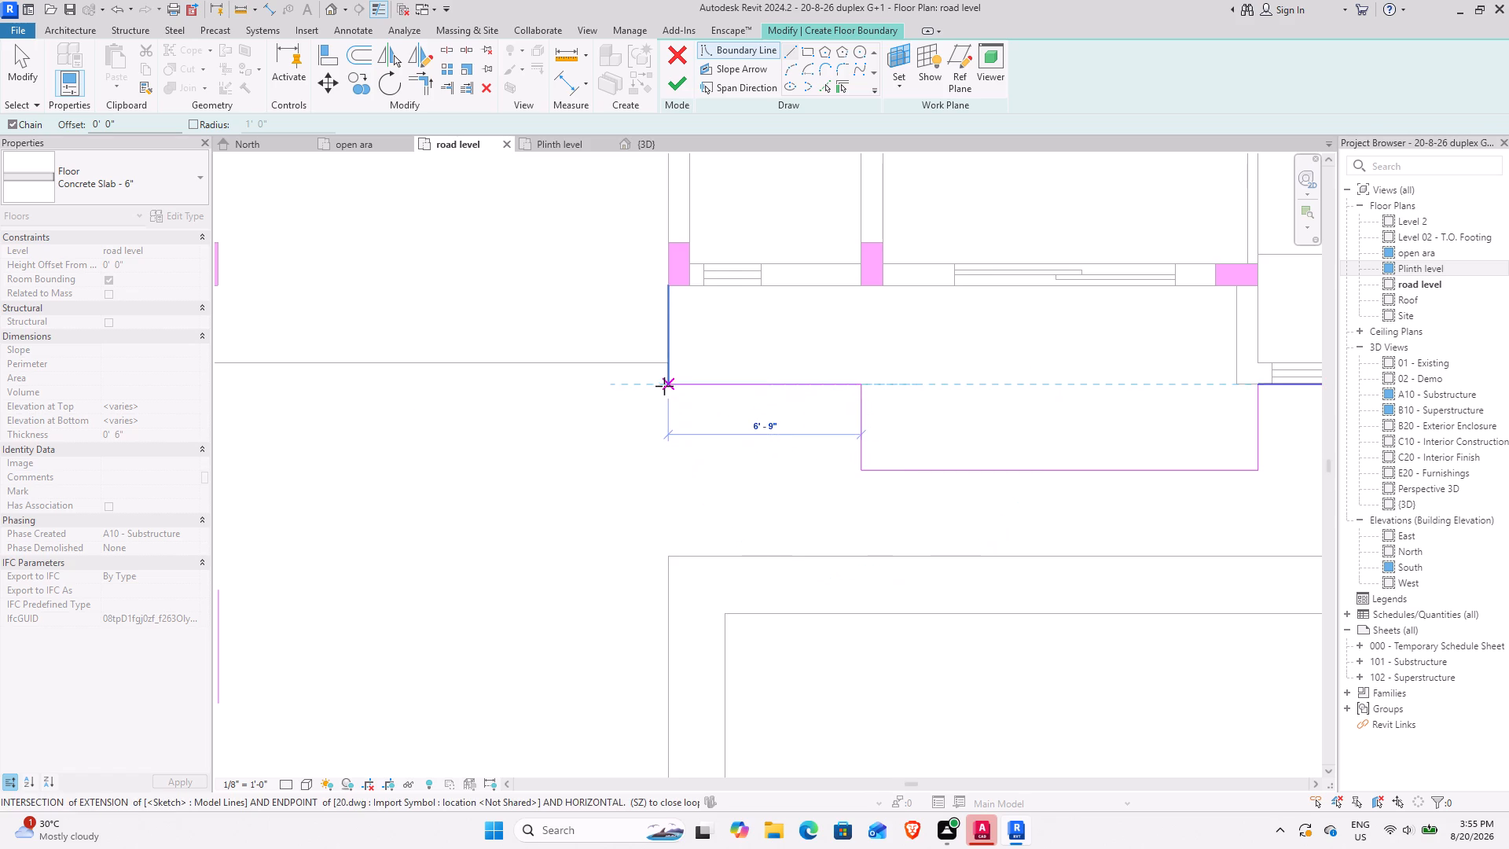
{"action": "left_click", "coordinate": [670, 360]}
{"action": "middle_click_drag", "start_coordinate": [516, 386], "coordinate": [1051, 282]}
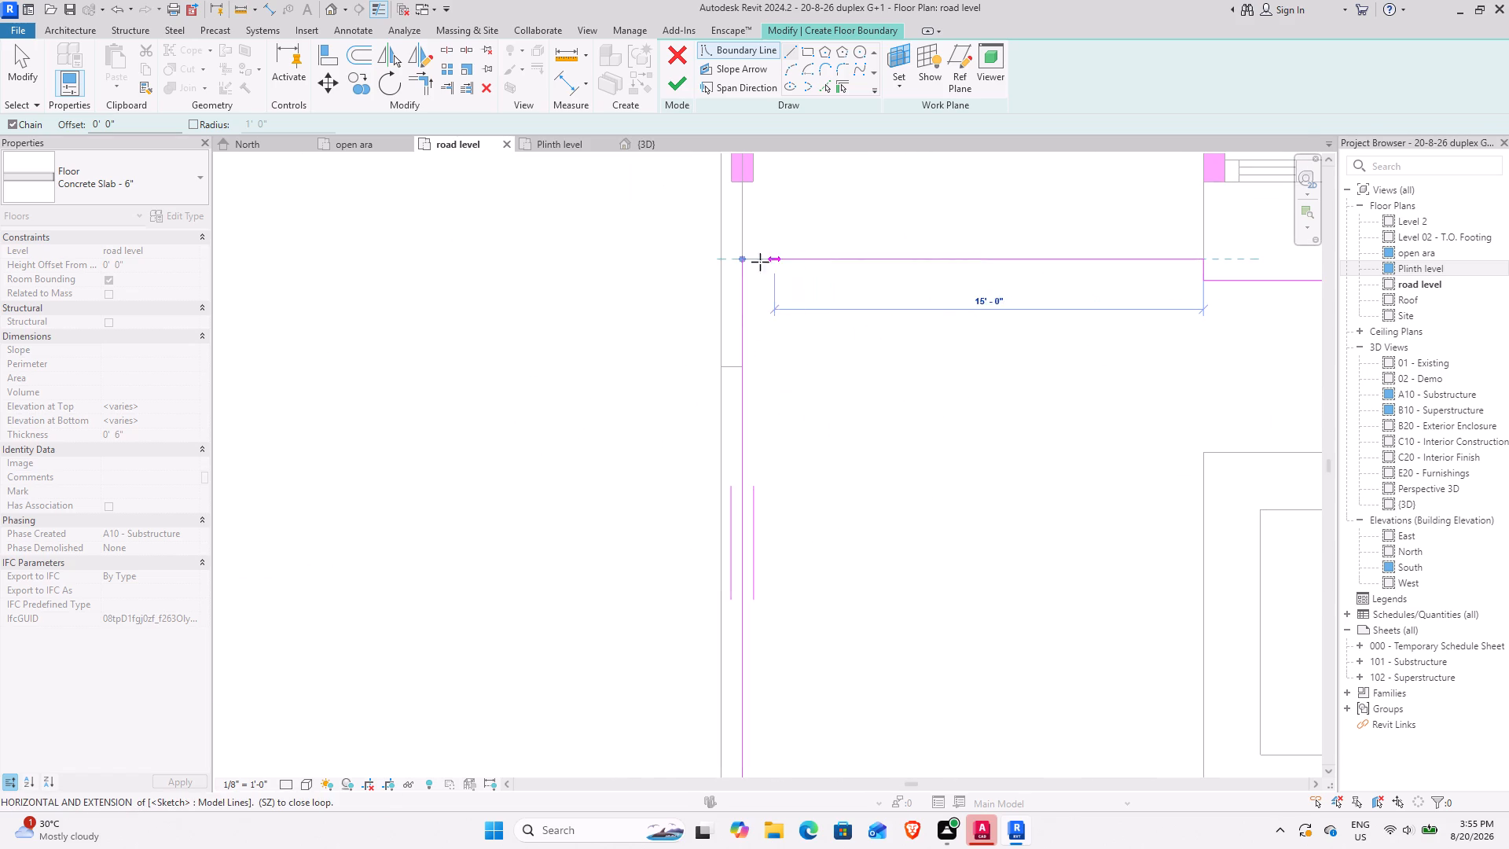
{"action": "left_click", "coordinate": [743, 258]}
{"action": "key", "text": "Tab"}
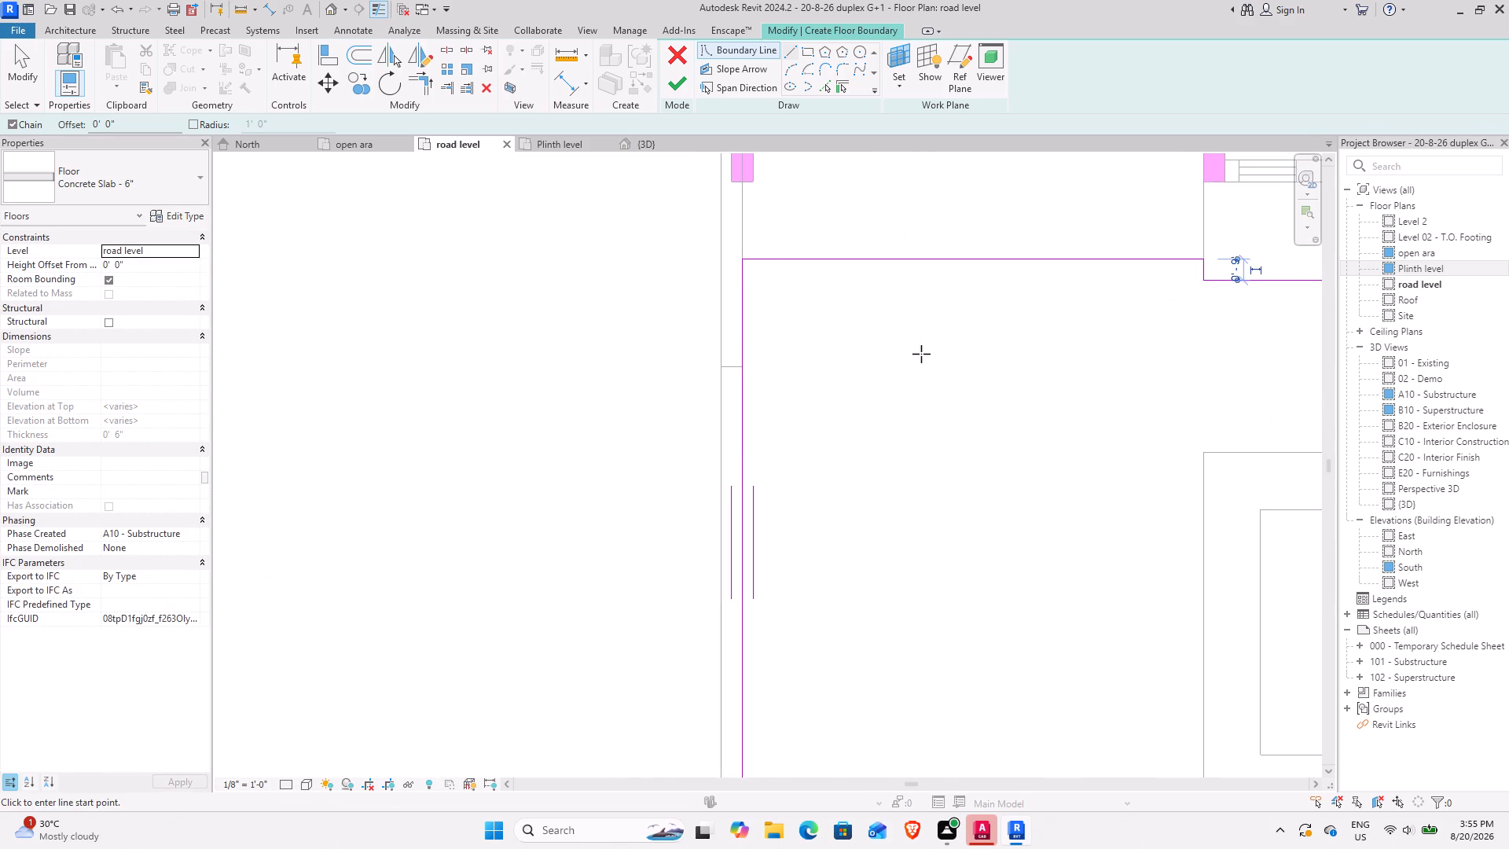
Draw a rectangular inner boundary 26'-7 1/2" by 11'-7" over the outer rectangle of the front yard's CAD outline.
{"action": "scroll", "coordinate": [960, 370], "scroll_direction": "down", "scroll_amount": 3}
{"action": "middle_click_drag", "start_coordinate": [976, 387], "coordinate": [598, 406]}
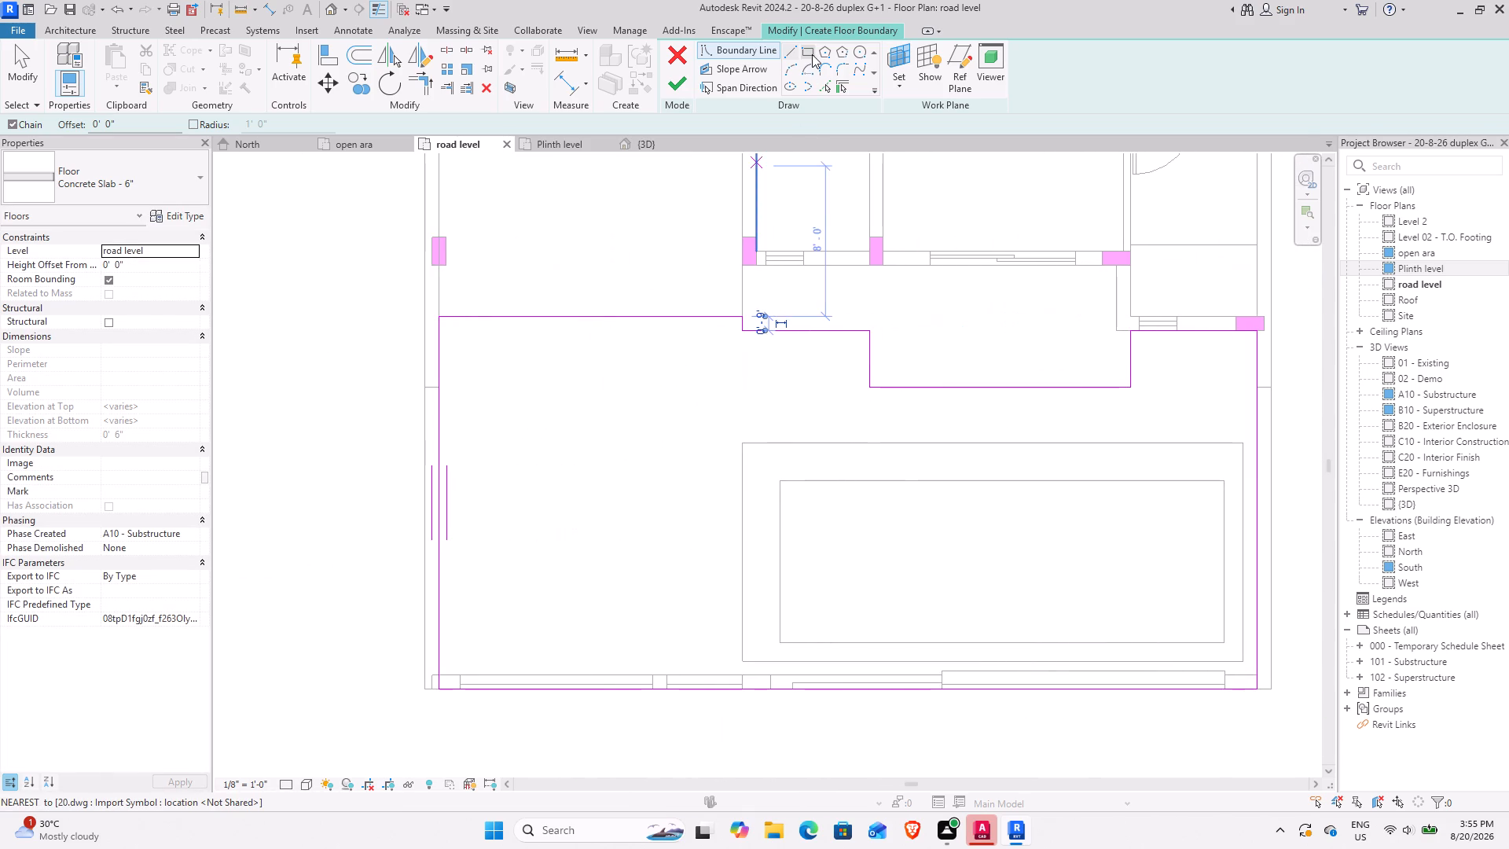
{"action": "left_click", "coordinate": [812, 54]}
{"action": "middle_click_drag", "start_coordinate": [864, 497], "coordinate": [621, 473]}
{"action": "left_click", "coordinate": [495, 412]}
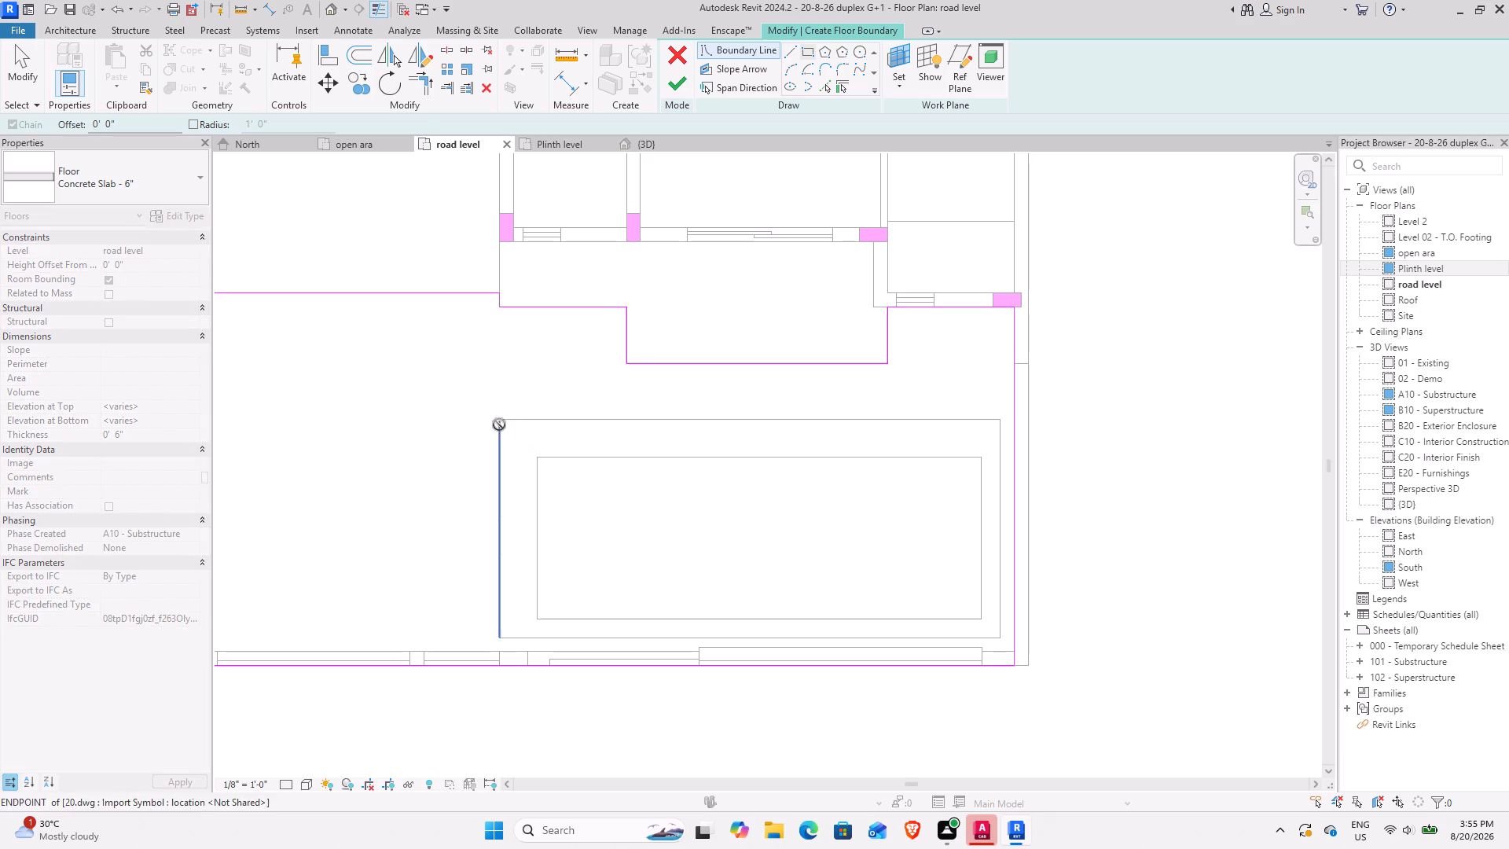
{"action": "key", "text": "Tab"}
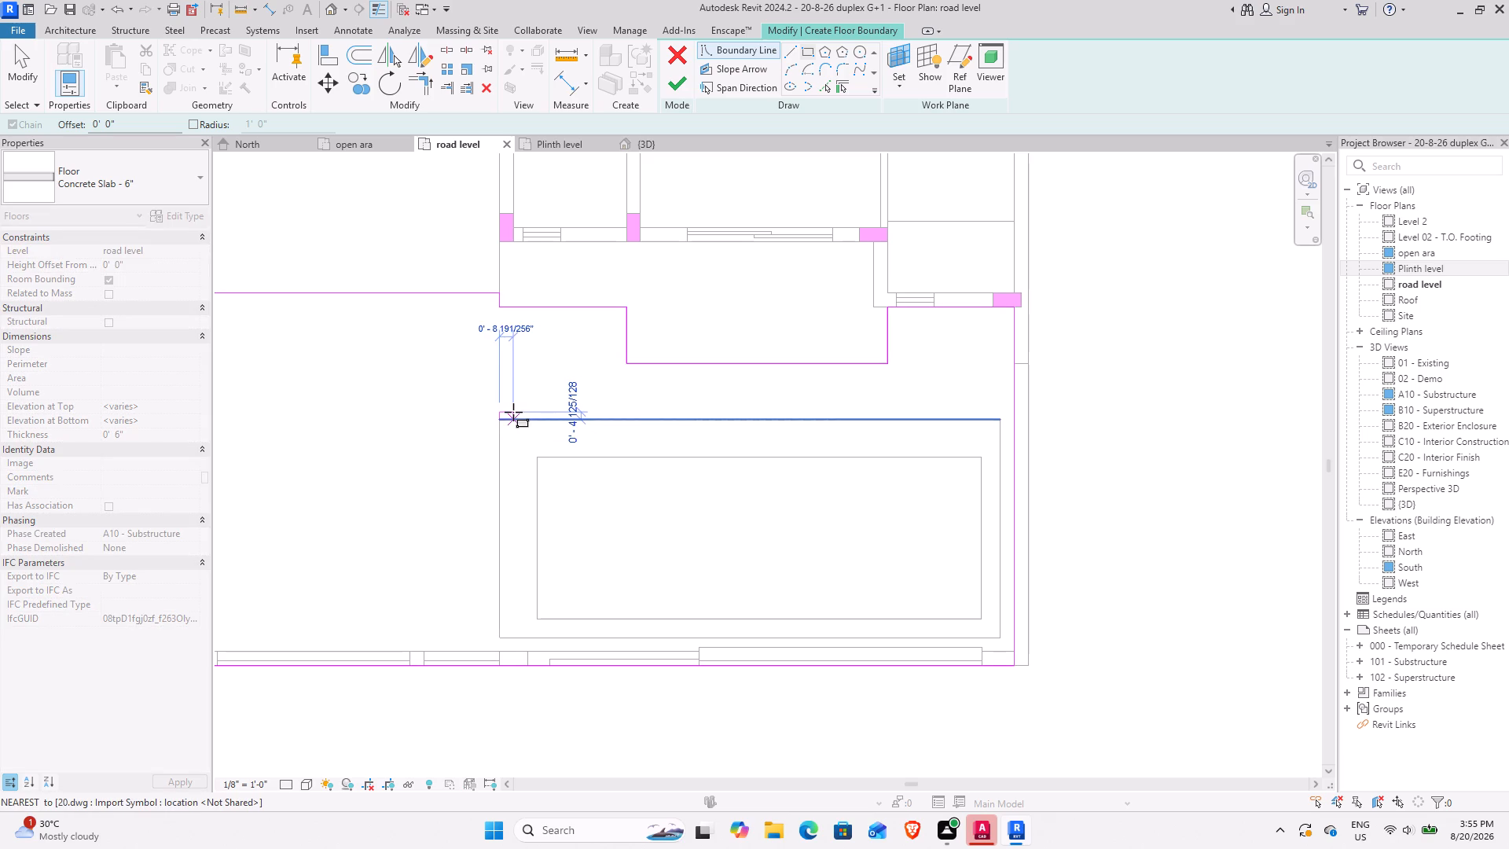
{"action": "key", "text": "Escape"}
{"action": "left_click", "coordinate": [498, 423]}
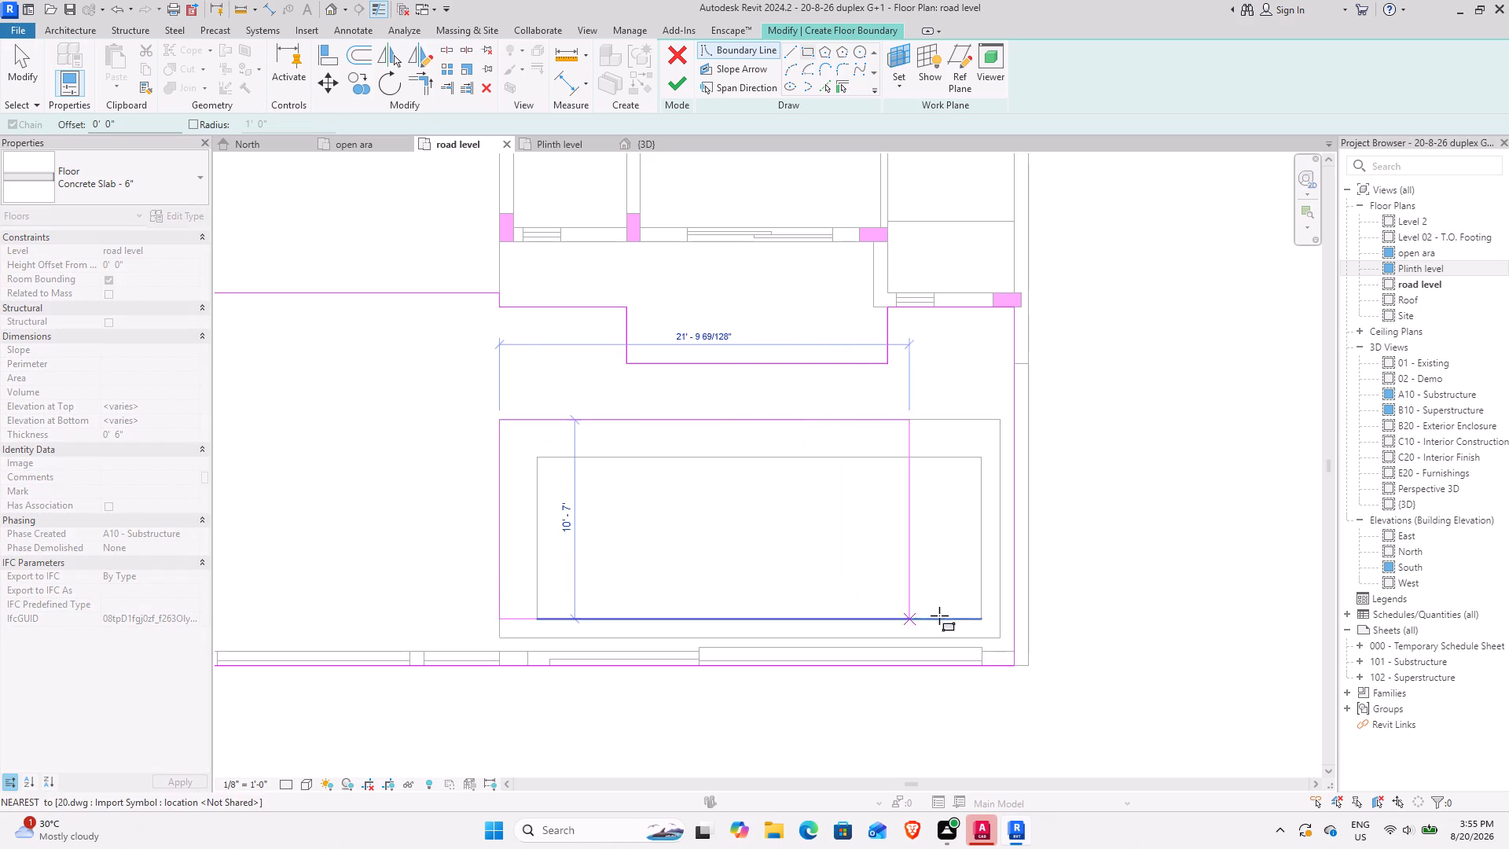
{"action": "left_click", "coordinate": [998, 638]}
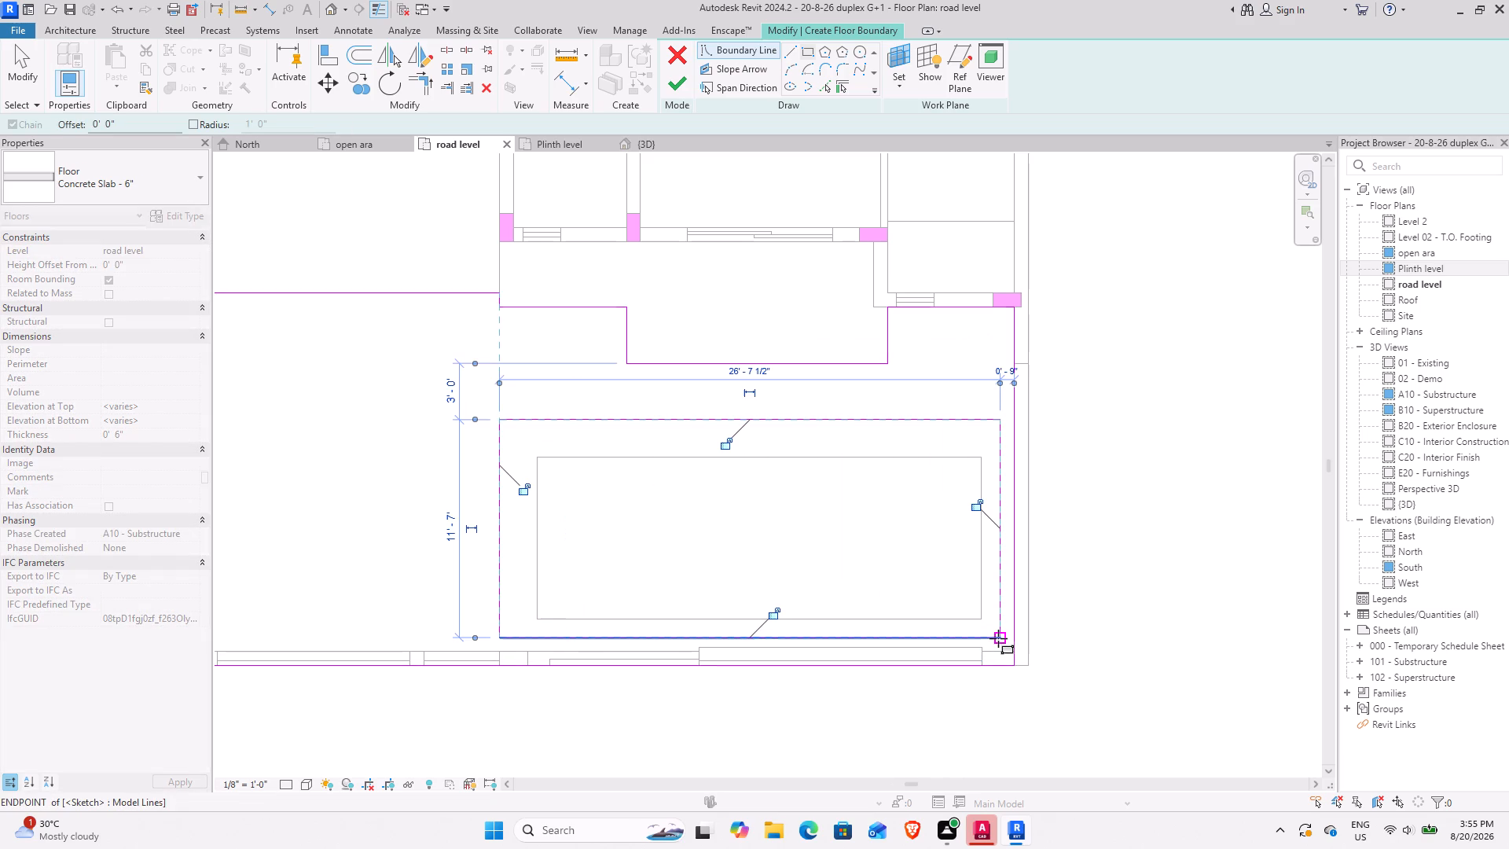
{"action": "key", "text": "Escape"}
Finish the boundary sketch to create the front yard's Concrete Slab - 6" floor at road level.
{"action": "middle_click_drag", "start_coordinate": [628, 502], "coordinate": [759, 513]}
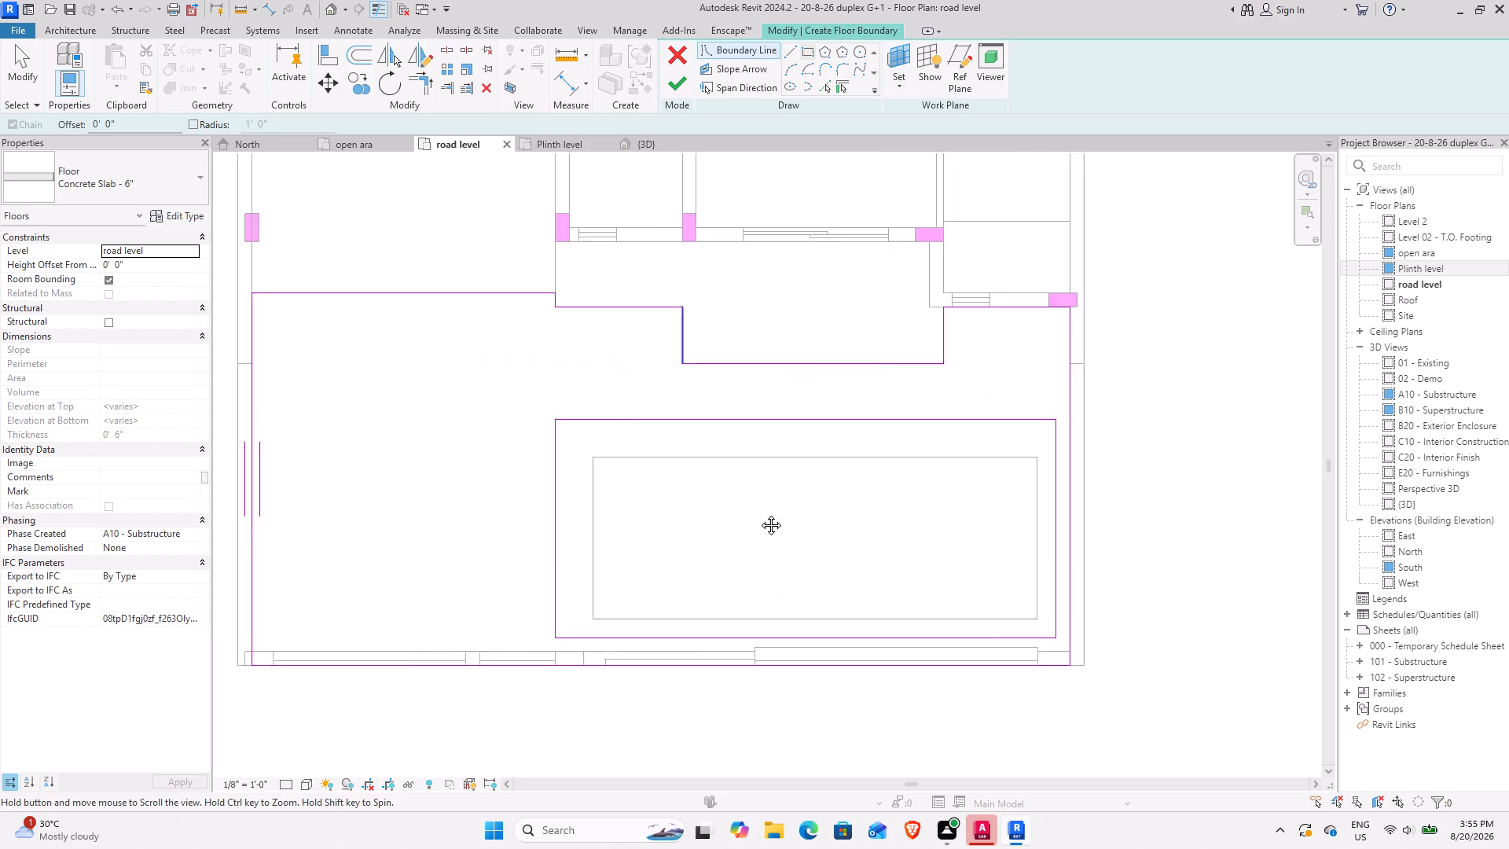
{"action": "middle_click_drag", "start_coordinate": [759, 513], "coordinate": [938, 579]}
{"action": "scroll", "coordinate": [703, 564], "scroll_direction": "down", "scroll_amount": 2}
{"action": "middle_click_drag", "start_coordinate": [692, 564], "coordinate": [517, 530]}
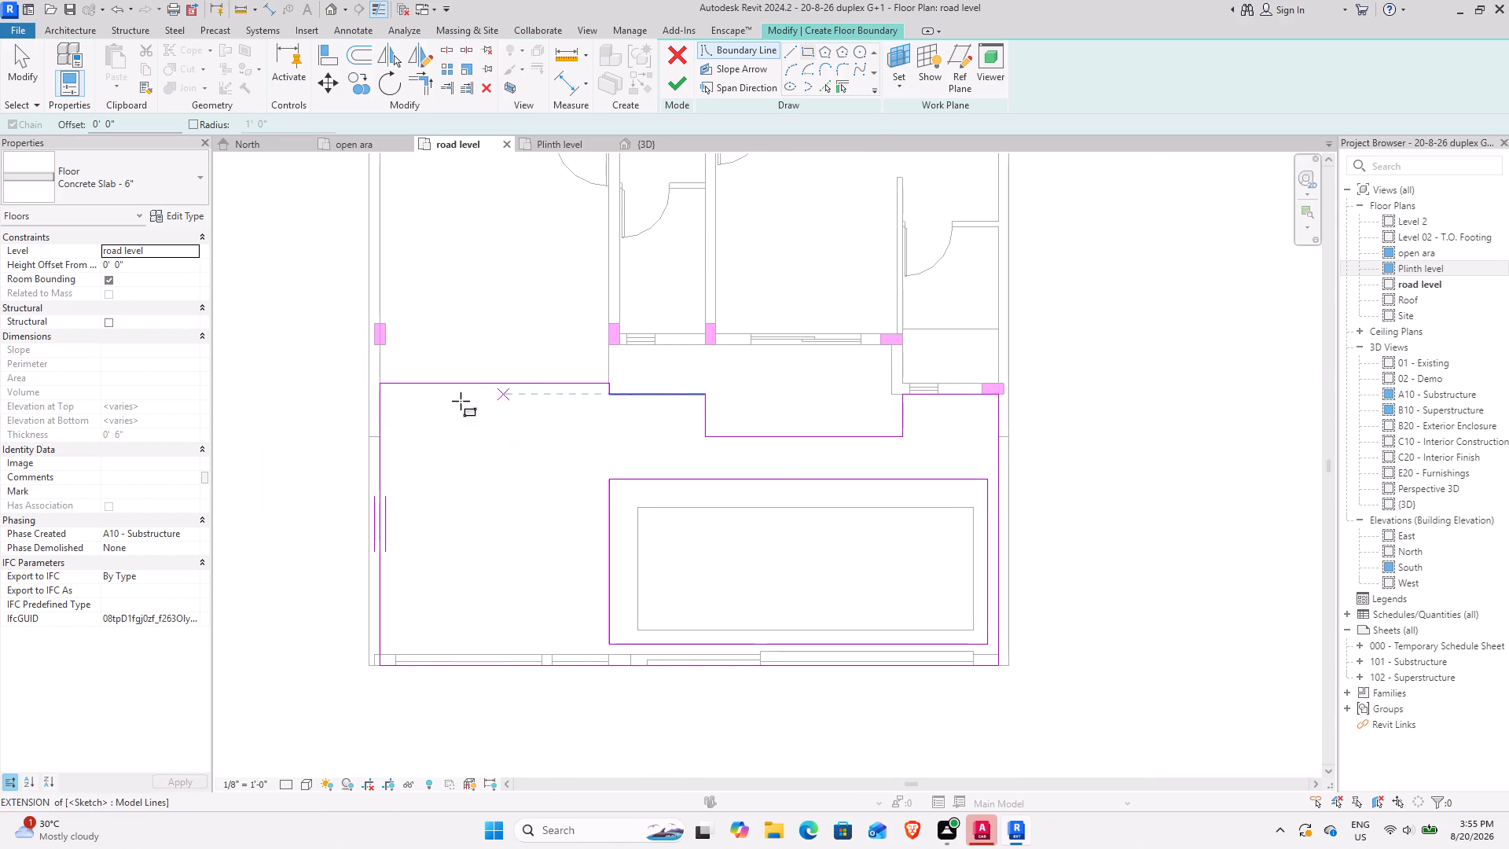
{"action": "left_click", "coordinate": [683, 80]}
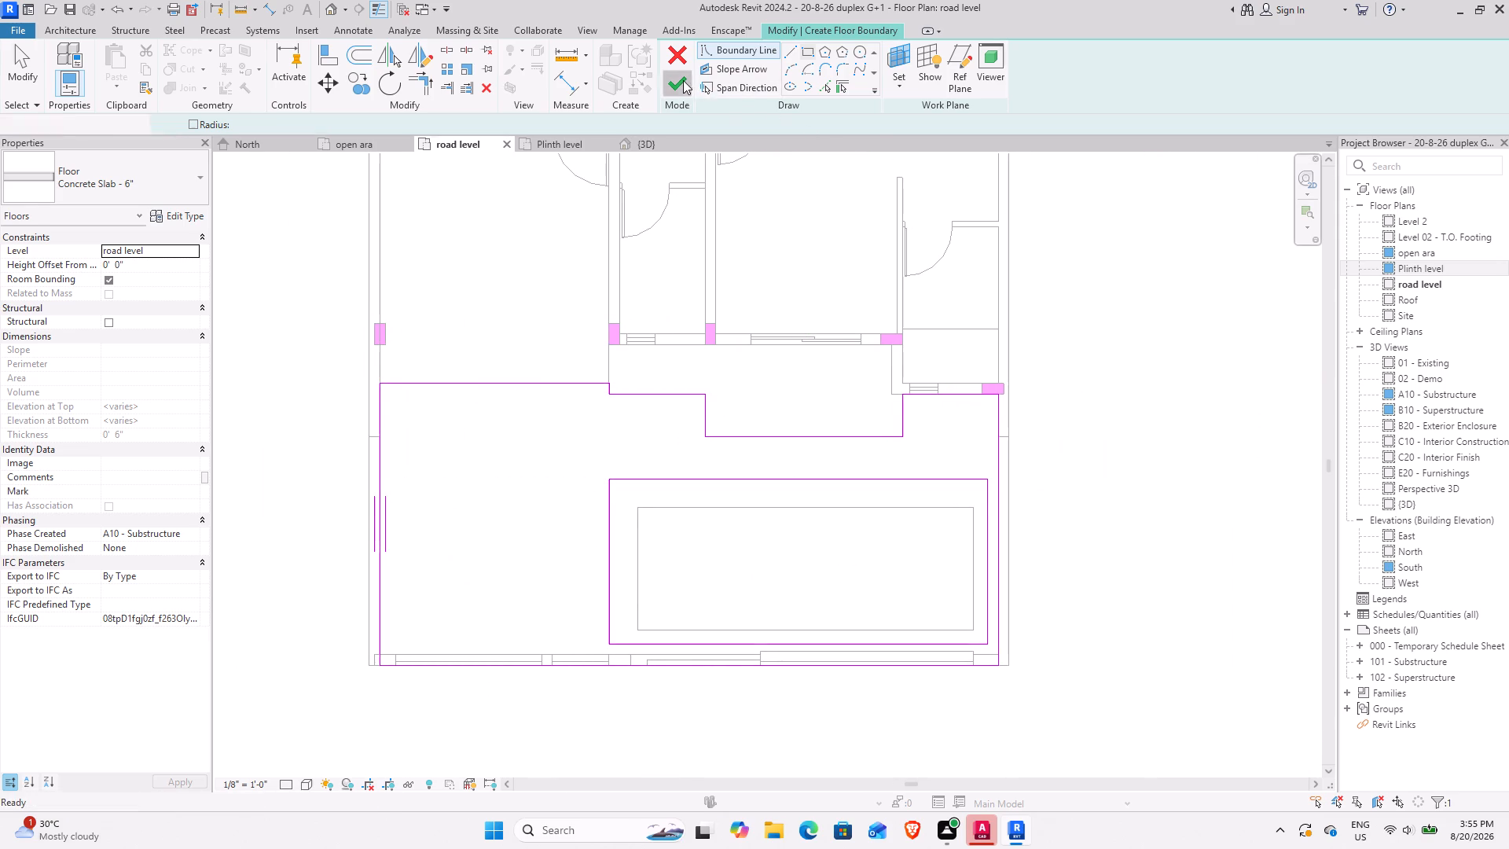
Examine the front yard slab and its rectangular opening against the house and compound walls in the 3D view.
{"action": "left_click", "coordinate": [655, 138]}
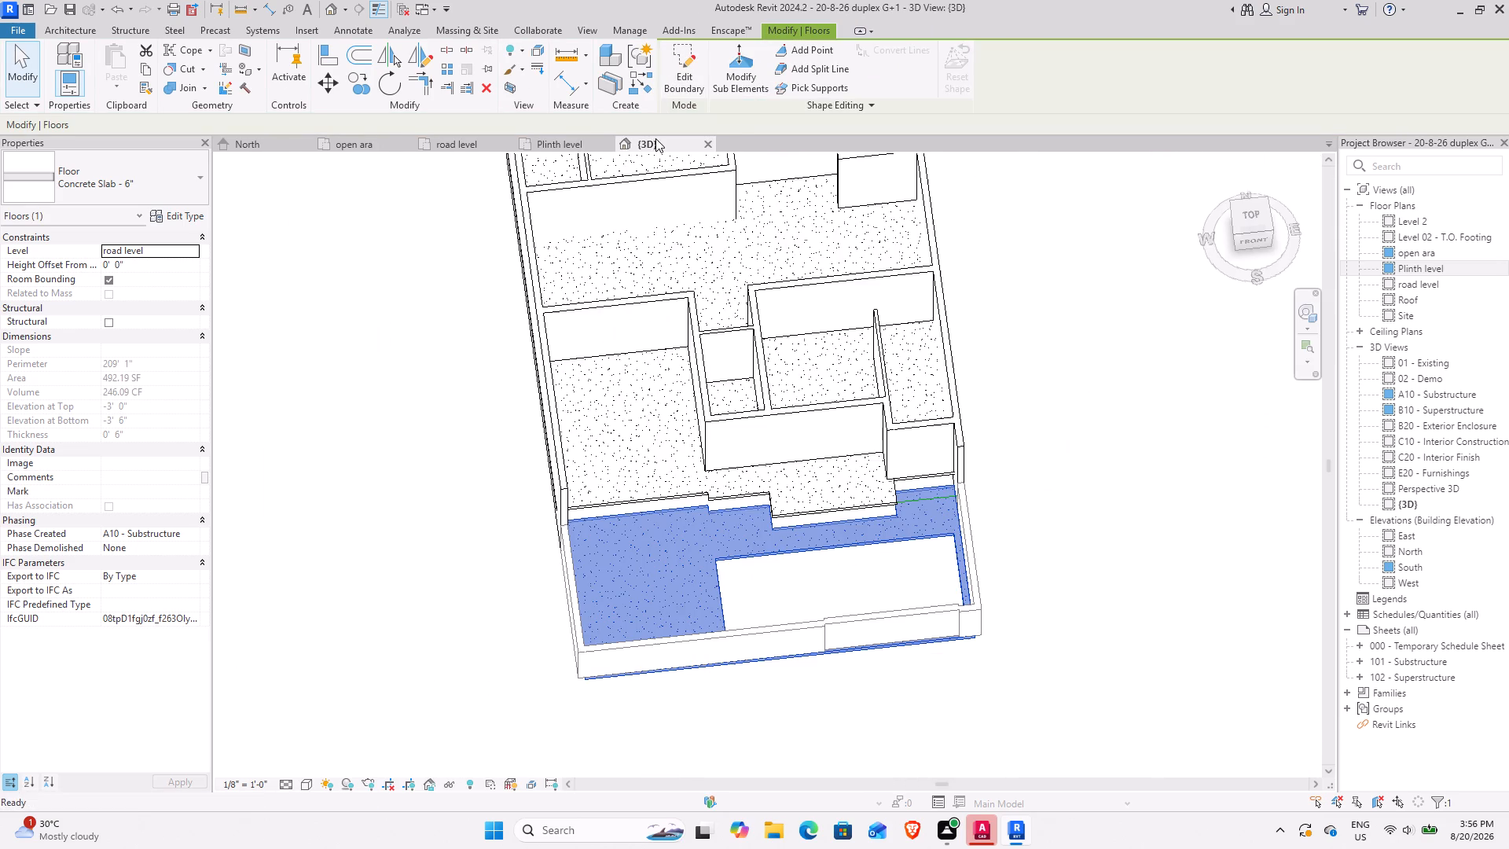
{"action": "middle_click_drag", "start_coordinate": [645, 672], "coordinate": [708, 444], "text": "shift"}
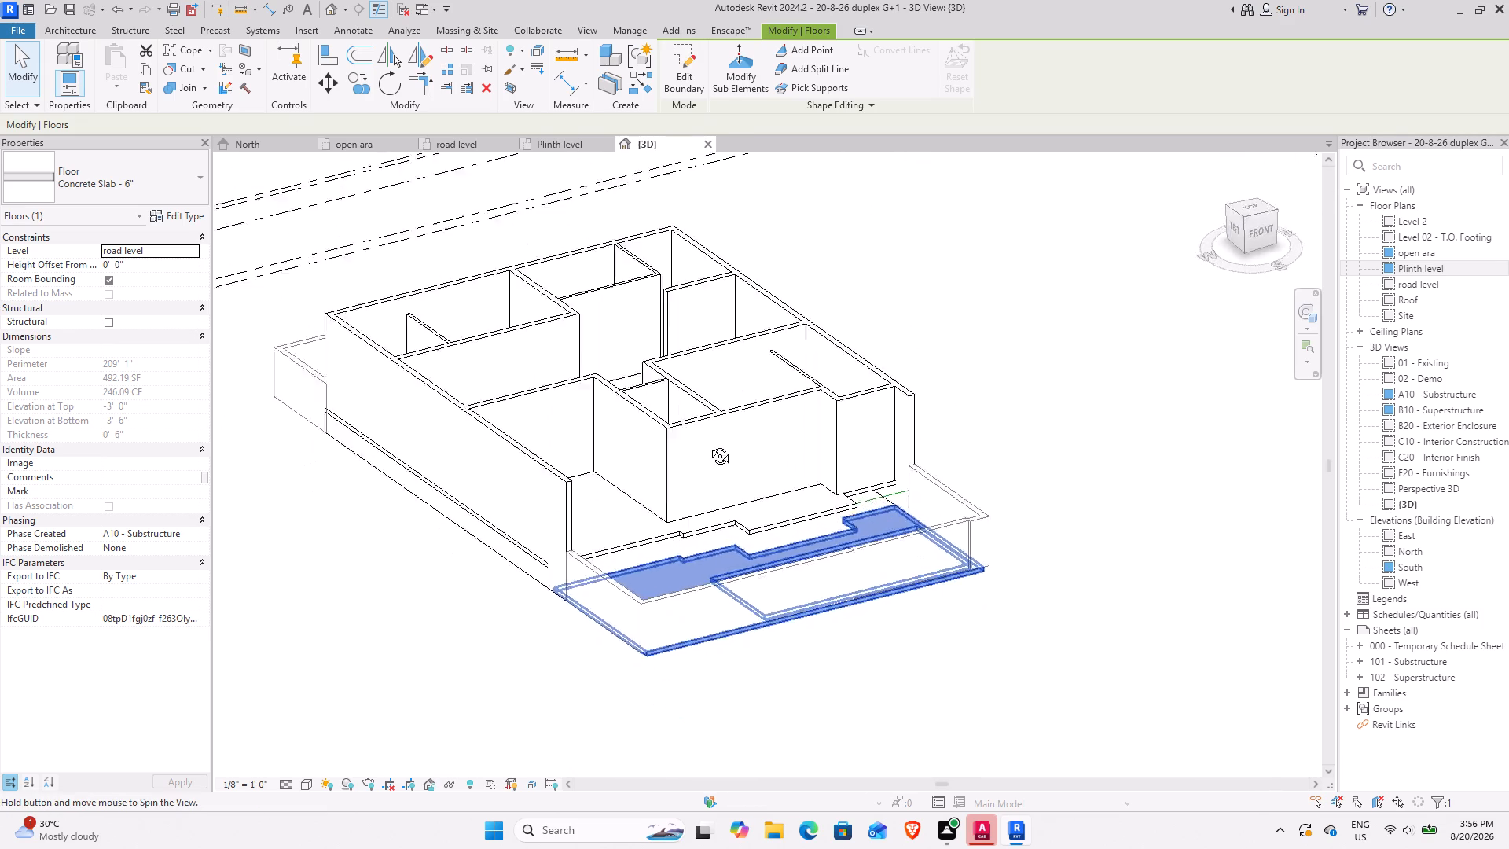
{"action": "middle_click_drag", "start_coordinate": [708, 444], "coordinate": [666, 674], "text": "shift"}
{"action": "scroll", "coordinate": [630, 533], "scroll_direction": "up", "scroll_amount": 3}
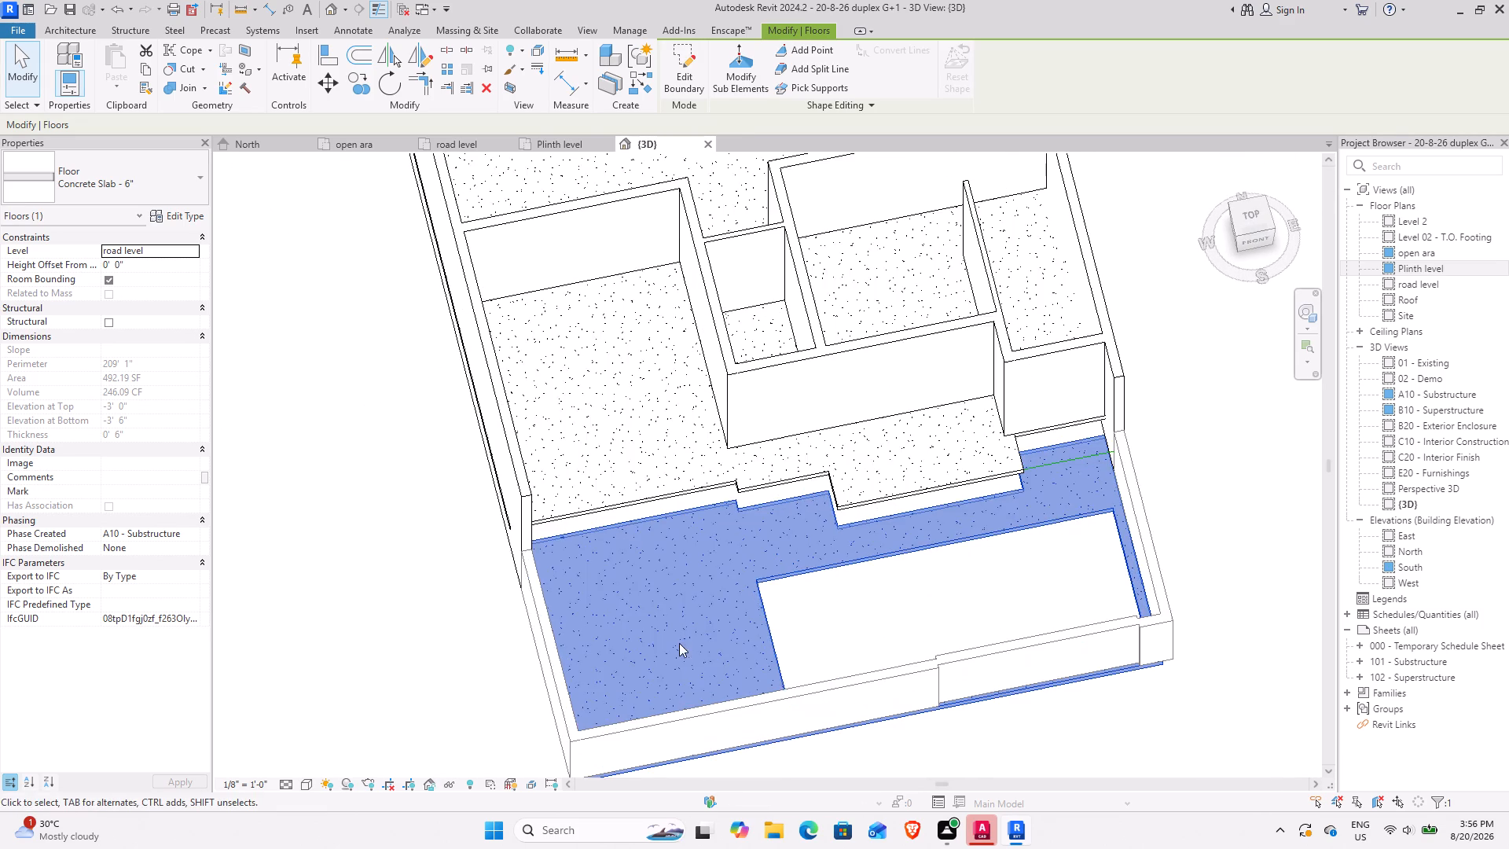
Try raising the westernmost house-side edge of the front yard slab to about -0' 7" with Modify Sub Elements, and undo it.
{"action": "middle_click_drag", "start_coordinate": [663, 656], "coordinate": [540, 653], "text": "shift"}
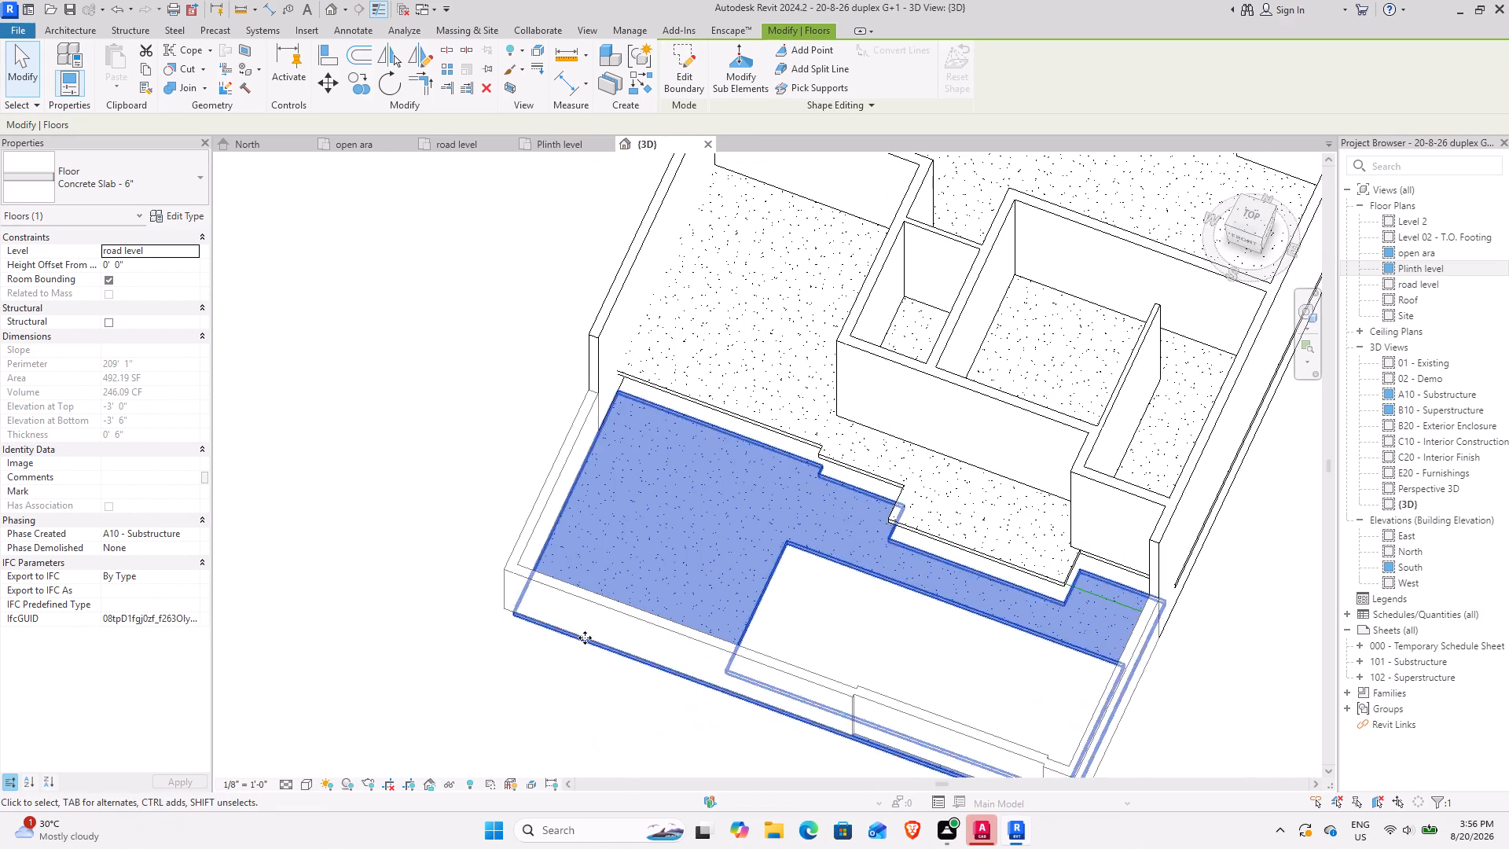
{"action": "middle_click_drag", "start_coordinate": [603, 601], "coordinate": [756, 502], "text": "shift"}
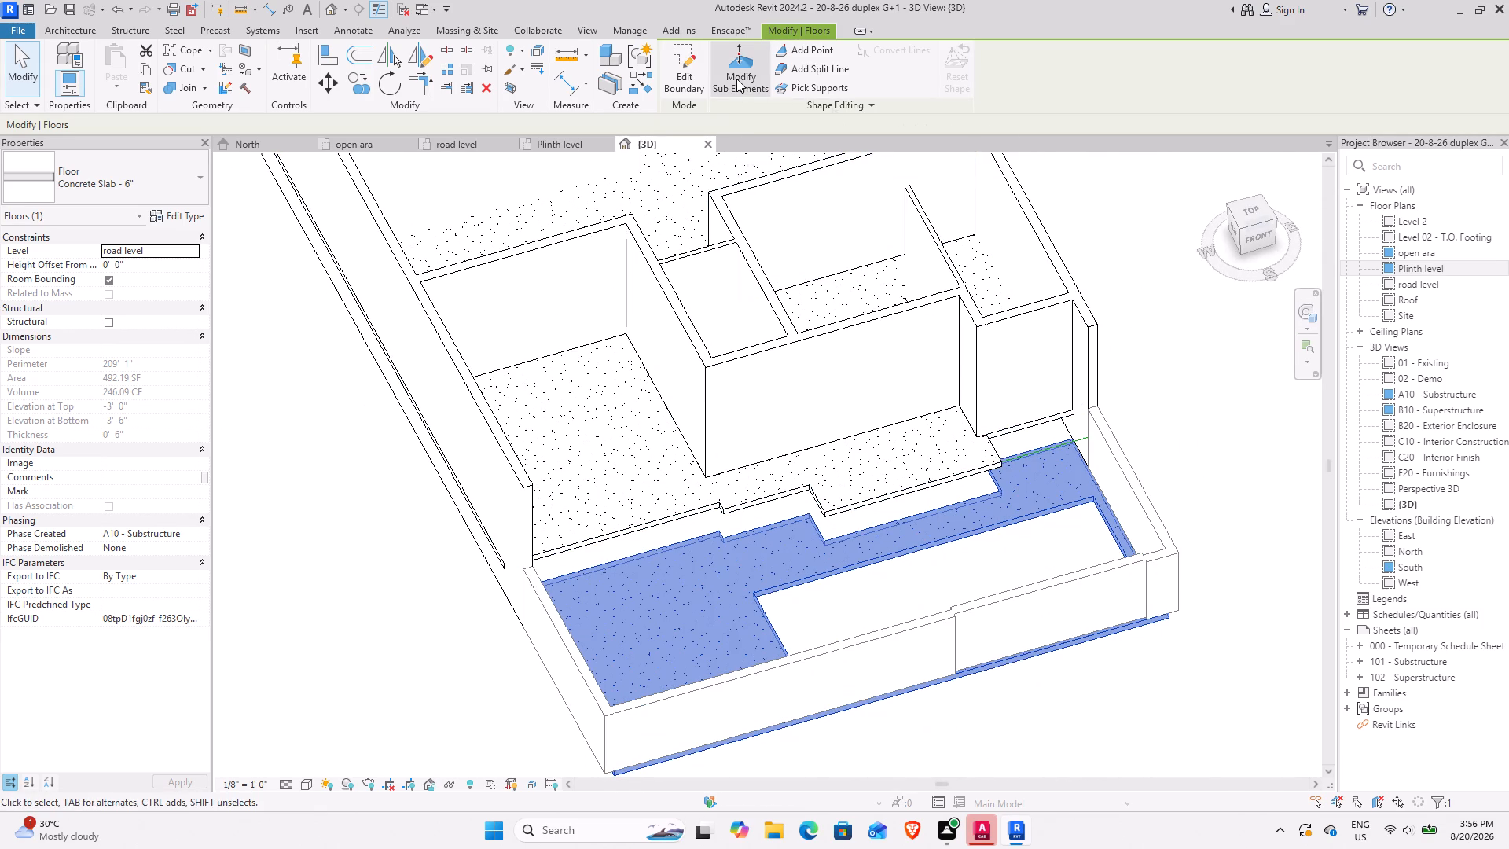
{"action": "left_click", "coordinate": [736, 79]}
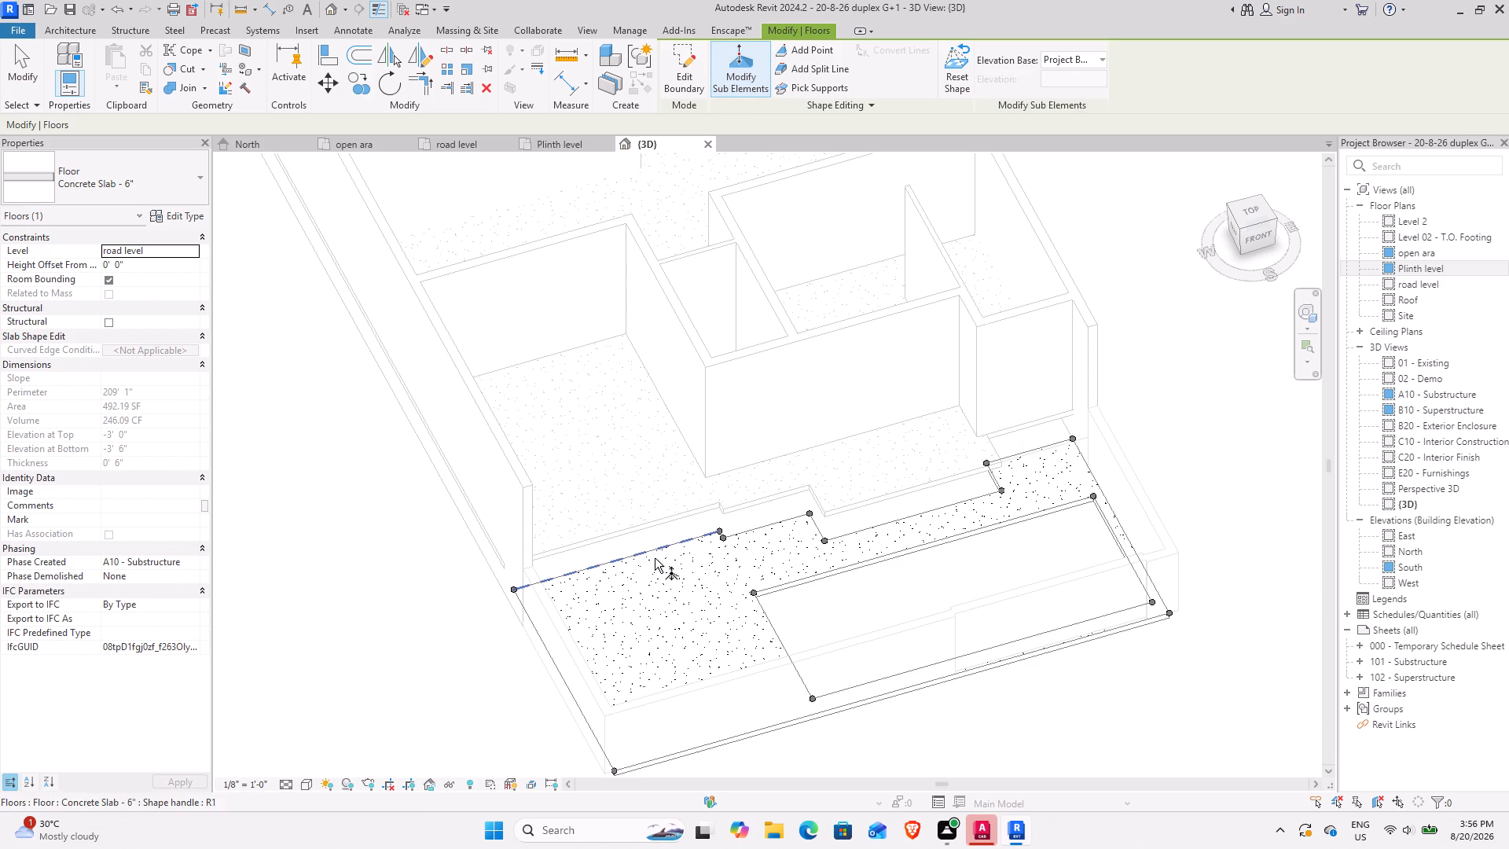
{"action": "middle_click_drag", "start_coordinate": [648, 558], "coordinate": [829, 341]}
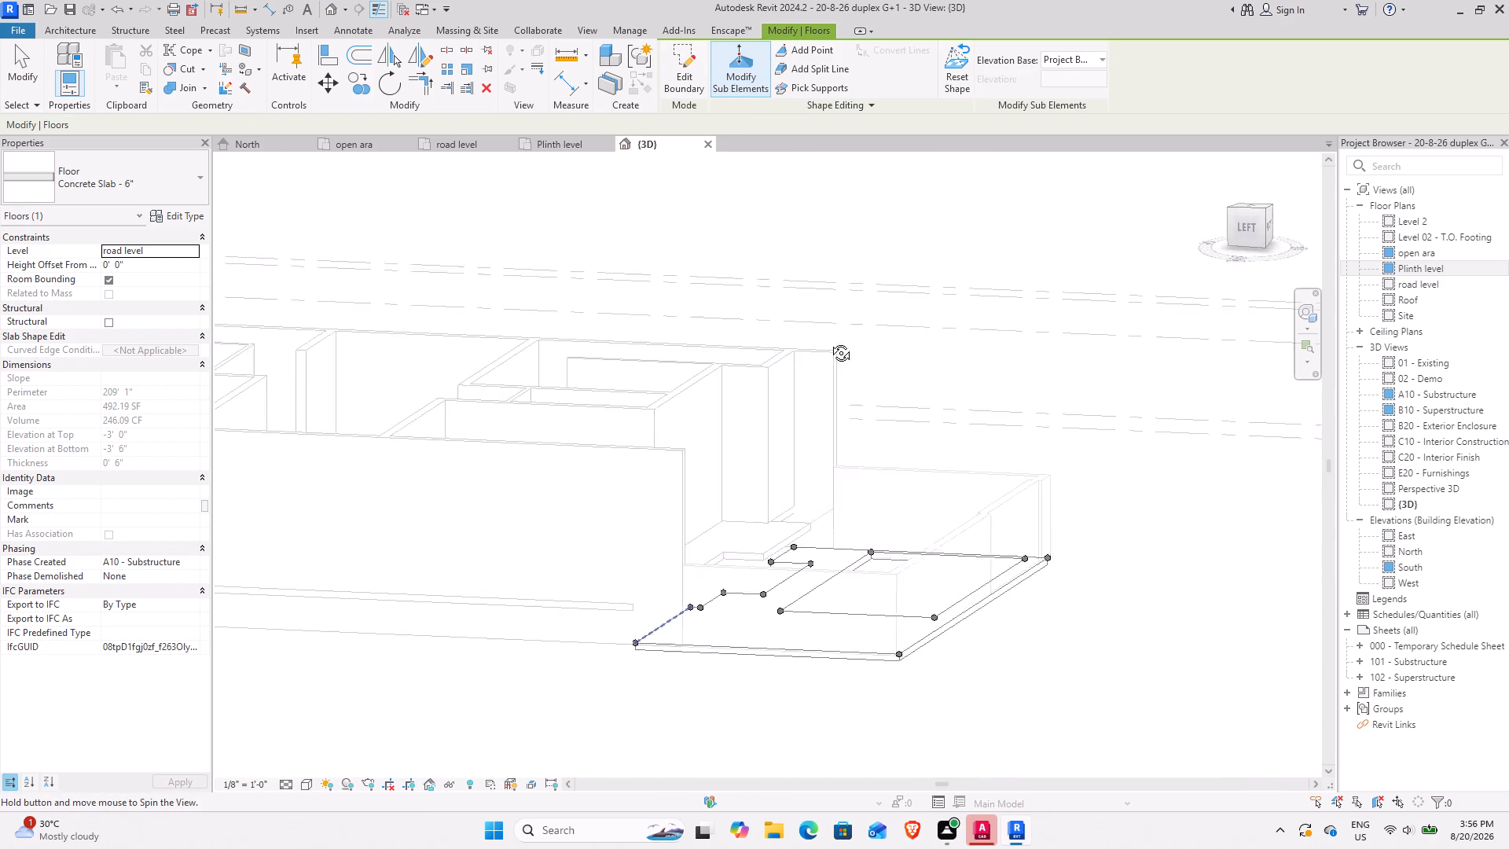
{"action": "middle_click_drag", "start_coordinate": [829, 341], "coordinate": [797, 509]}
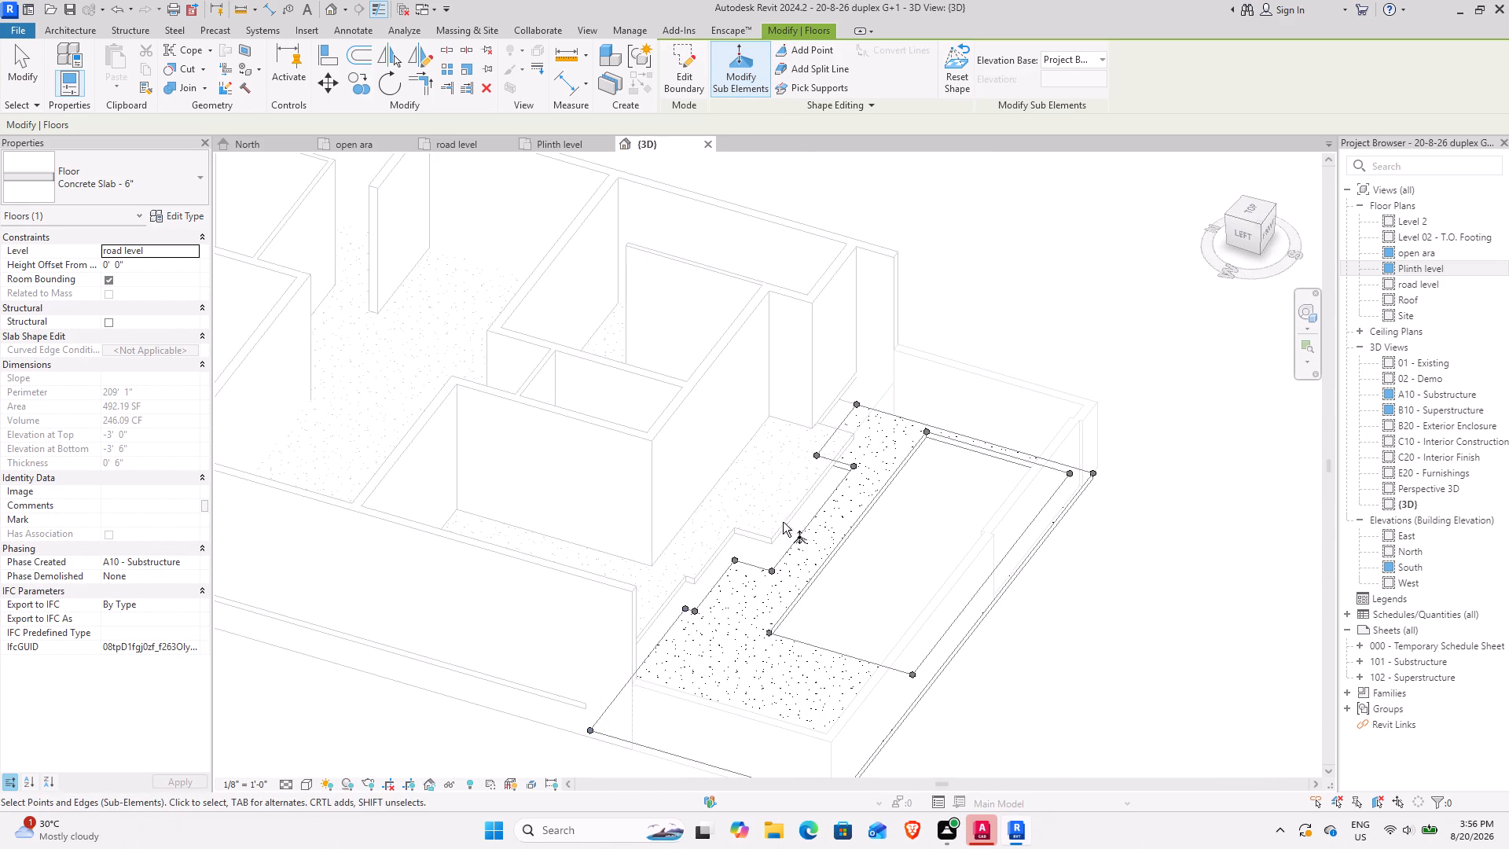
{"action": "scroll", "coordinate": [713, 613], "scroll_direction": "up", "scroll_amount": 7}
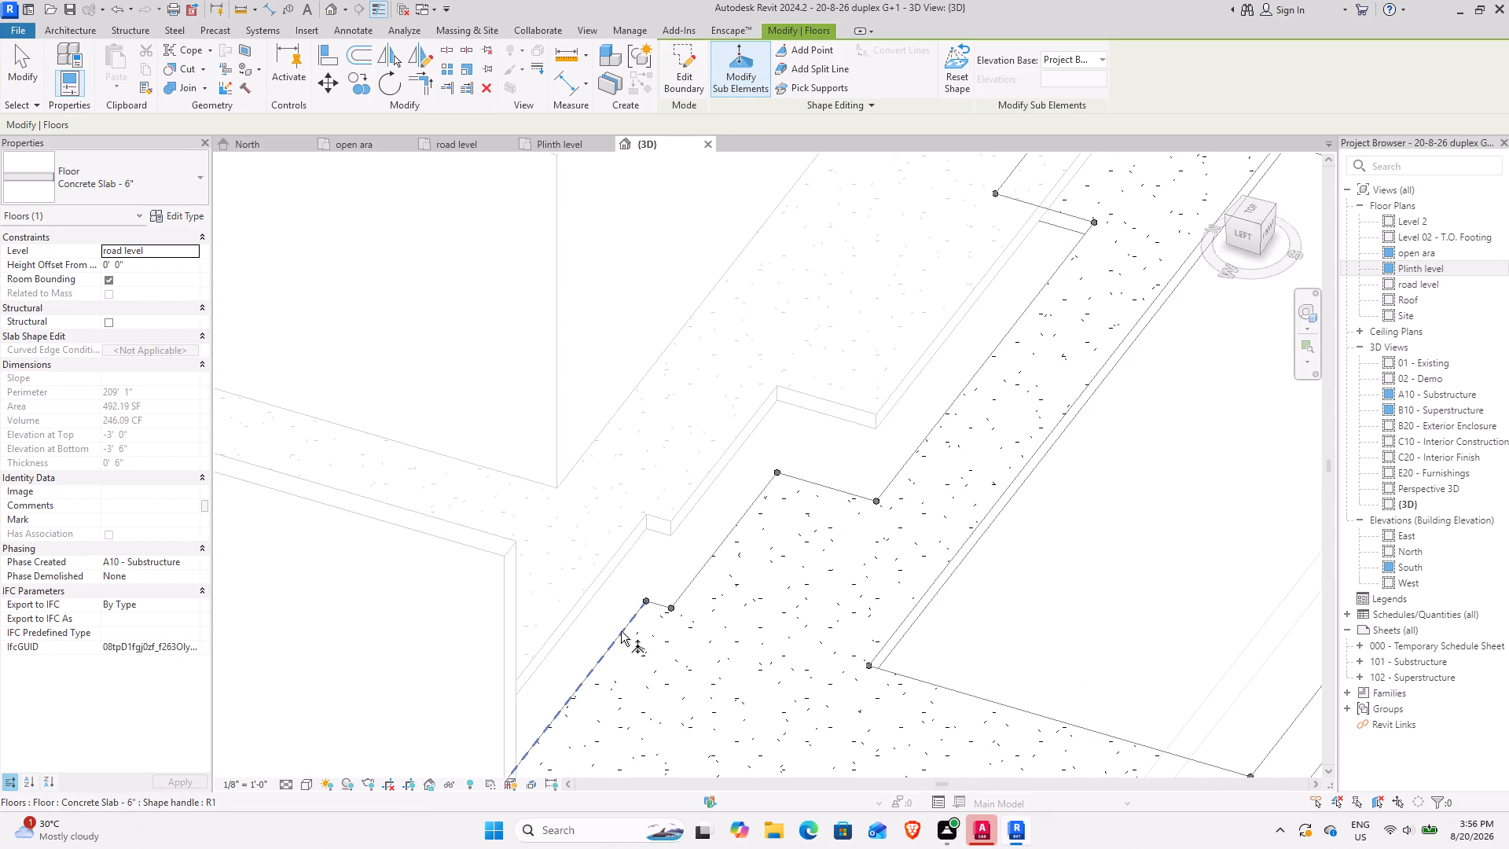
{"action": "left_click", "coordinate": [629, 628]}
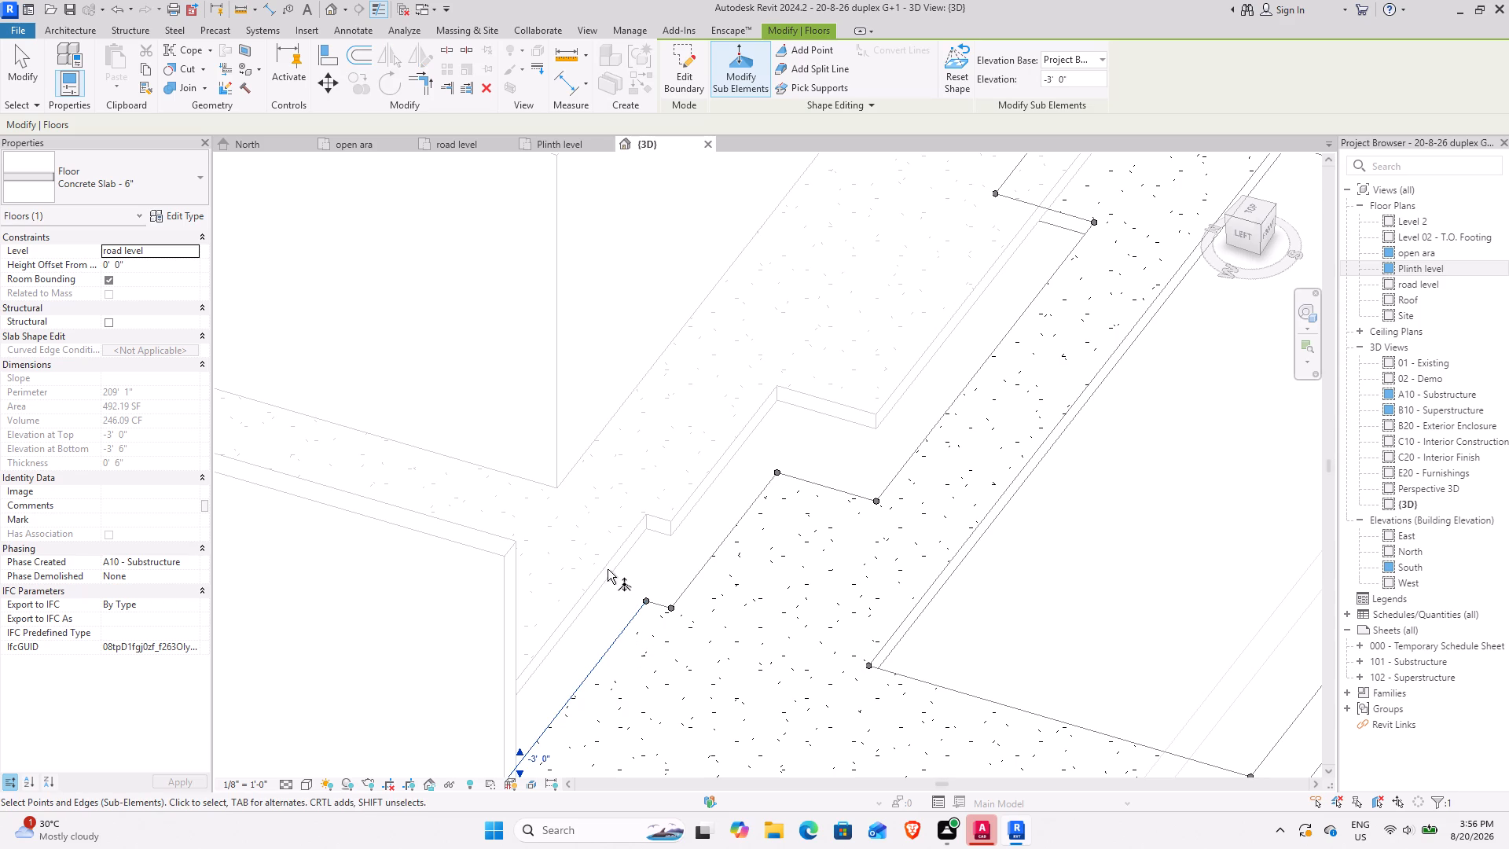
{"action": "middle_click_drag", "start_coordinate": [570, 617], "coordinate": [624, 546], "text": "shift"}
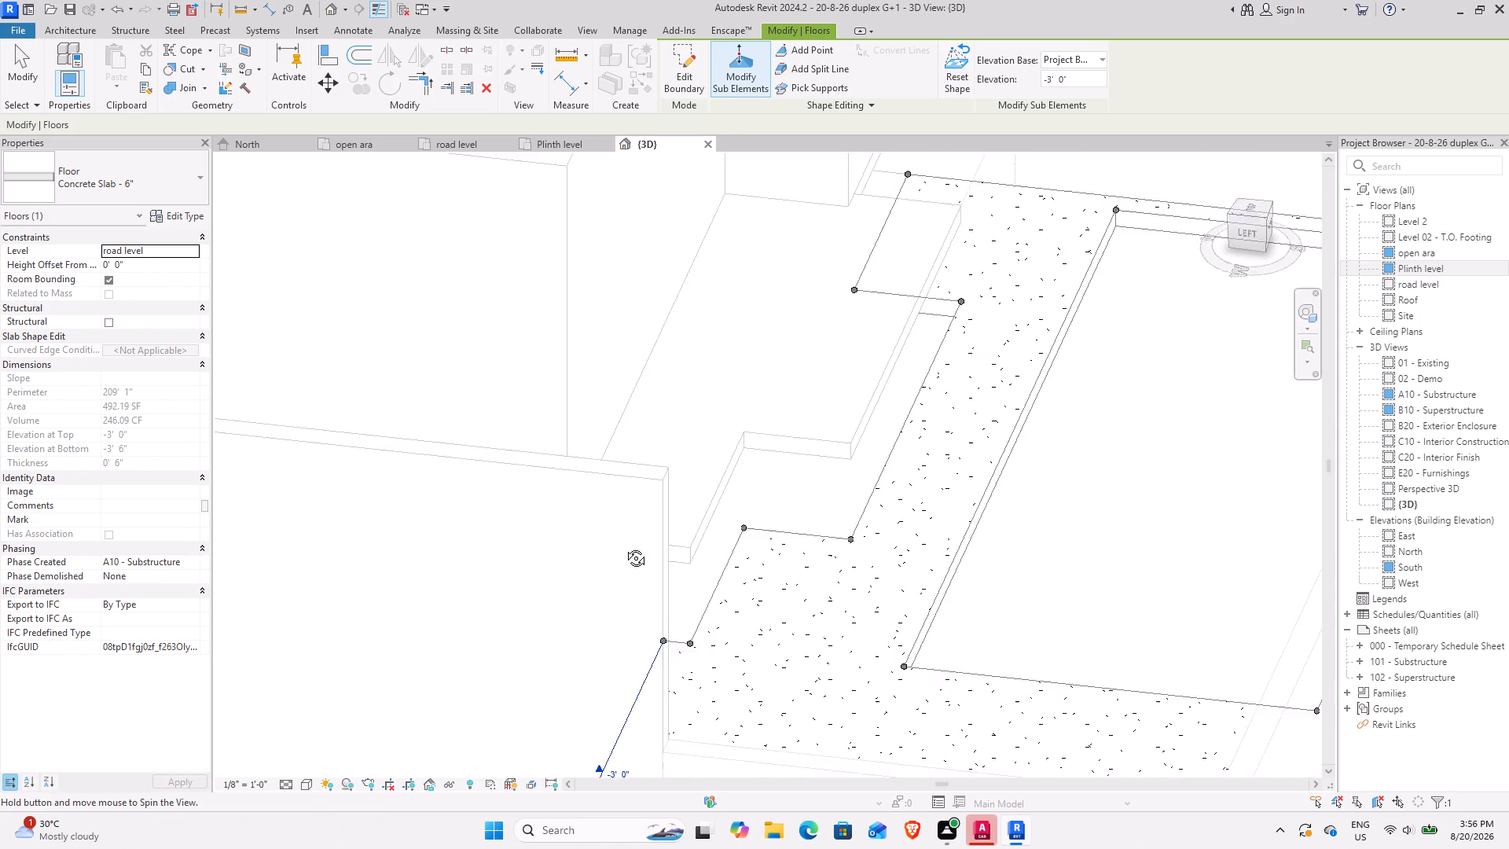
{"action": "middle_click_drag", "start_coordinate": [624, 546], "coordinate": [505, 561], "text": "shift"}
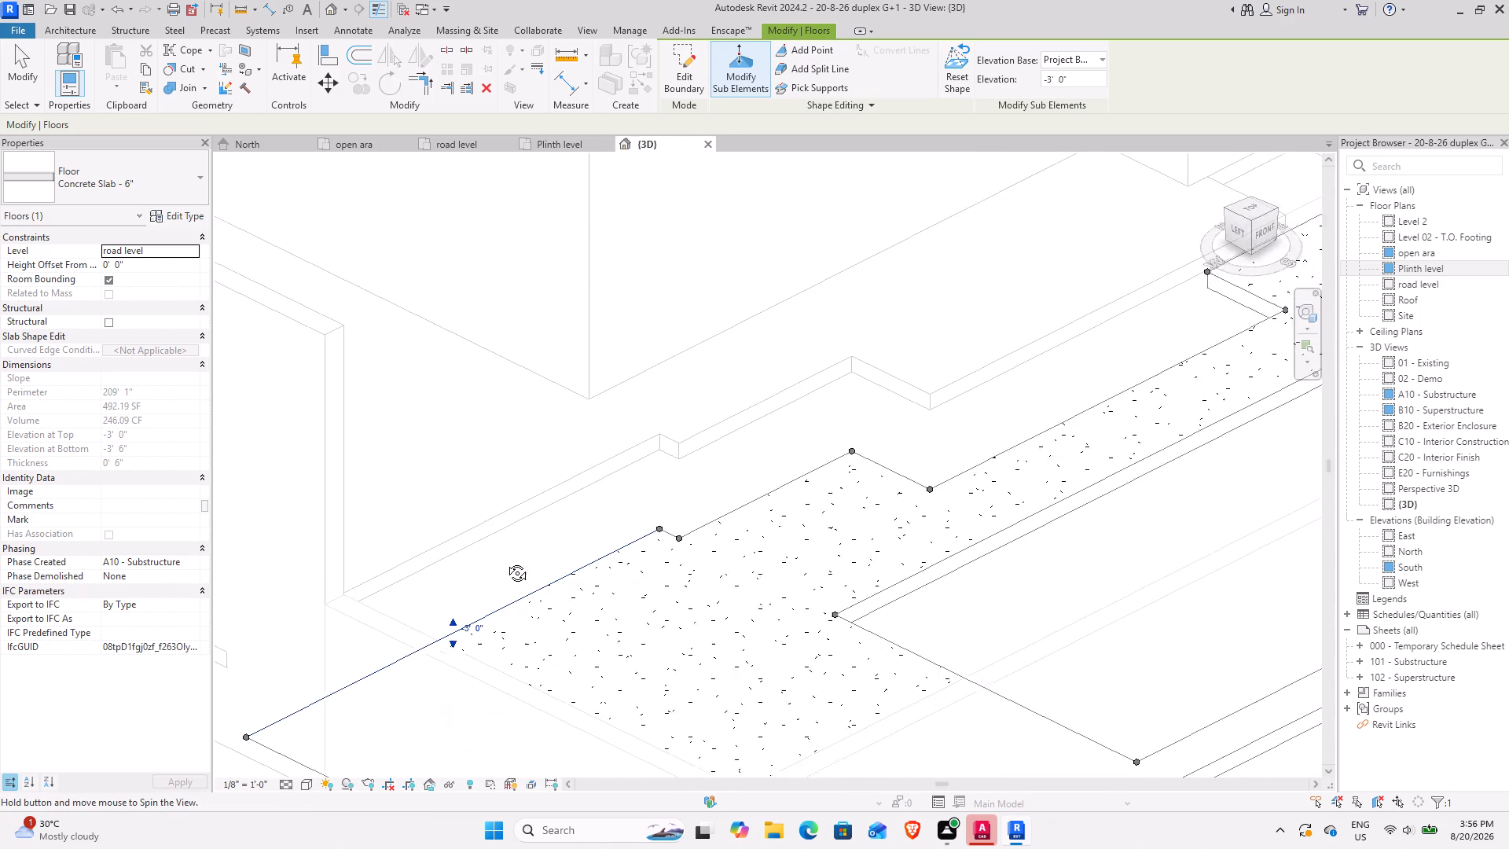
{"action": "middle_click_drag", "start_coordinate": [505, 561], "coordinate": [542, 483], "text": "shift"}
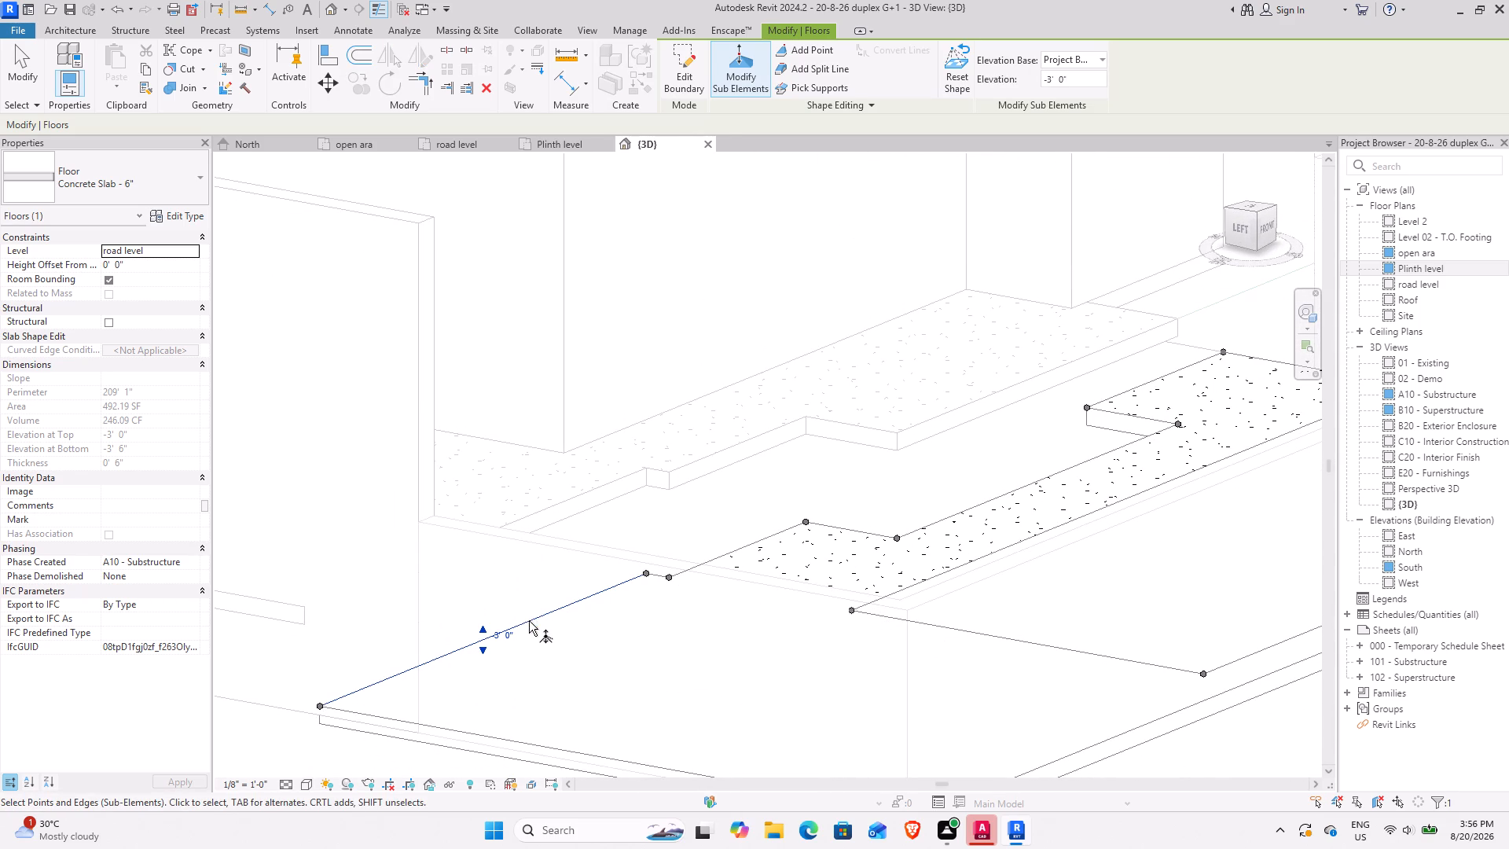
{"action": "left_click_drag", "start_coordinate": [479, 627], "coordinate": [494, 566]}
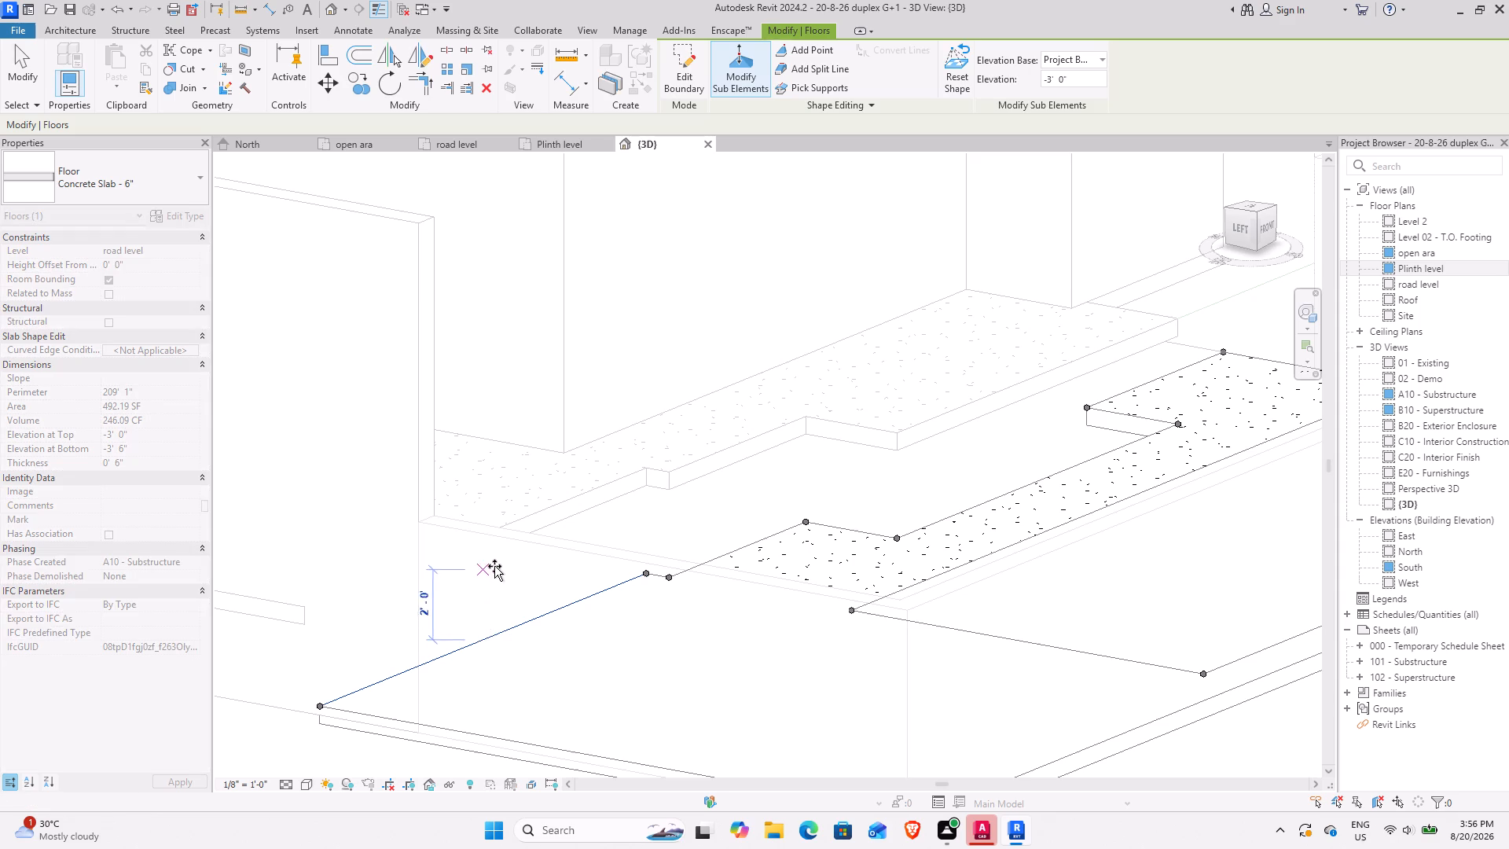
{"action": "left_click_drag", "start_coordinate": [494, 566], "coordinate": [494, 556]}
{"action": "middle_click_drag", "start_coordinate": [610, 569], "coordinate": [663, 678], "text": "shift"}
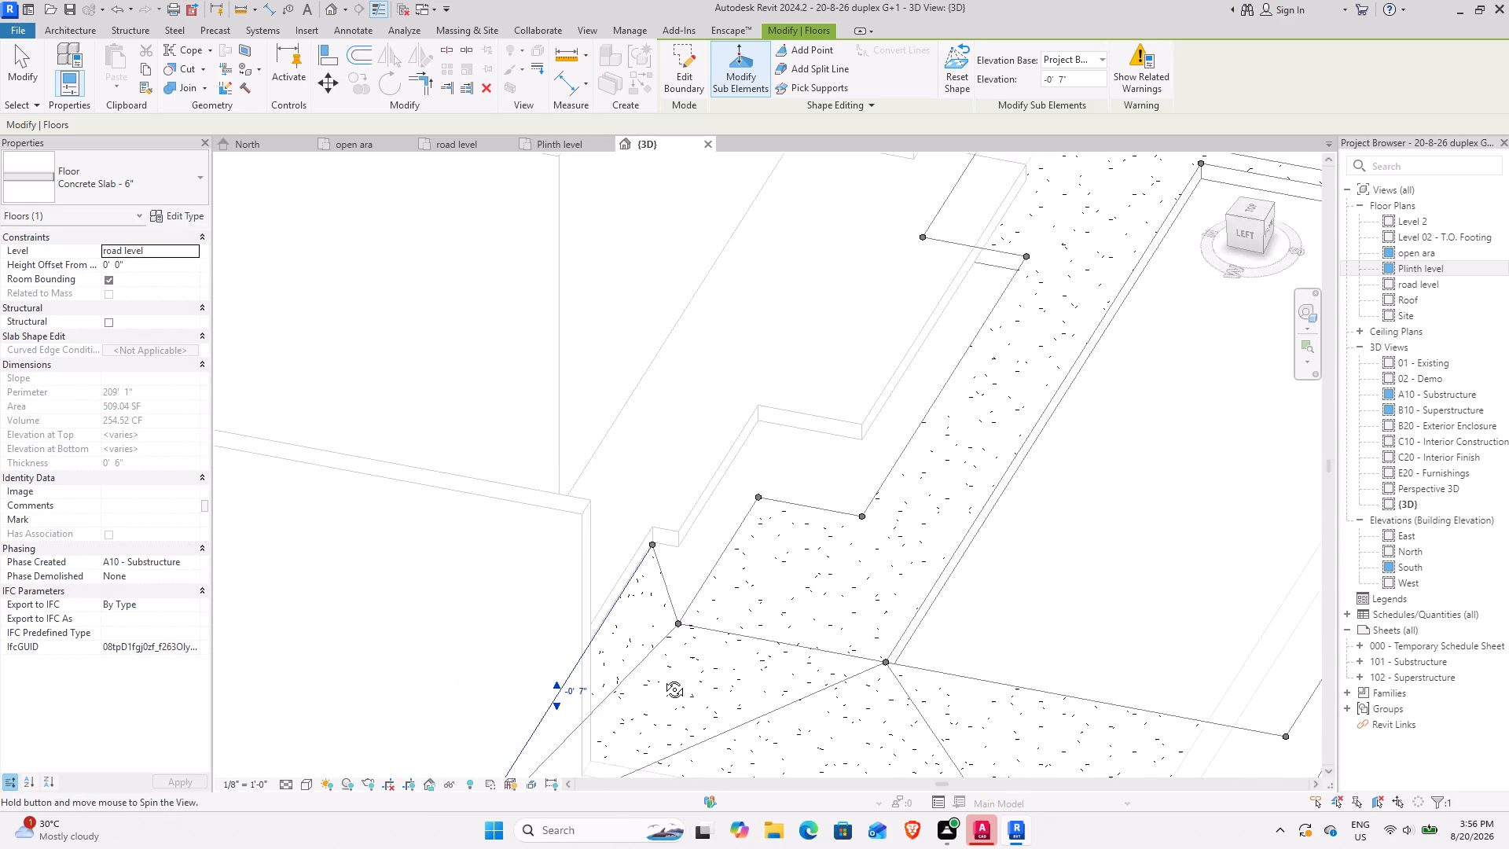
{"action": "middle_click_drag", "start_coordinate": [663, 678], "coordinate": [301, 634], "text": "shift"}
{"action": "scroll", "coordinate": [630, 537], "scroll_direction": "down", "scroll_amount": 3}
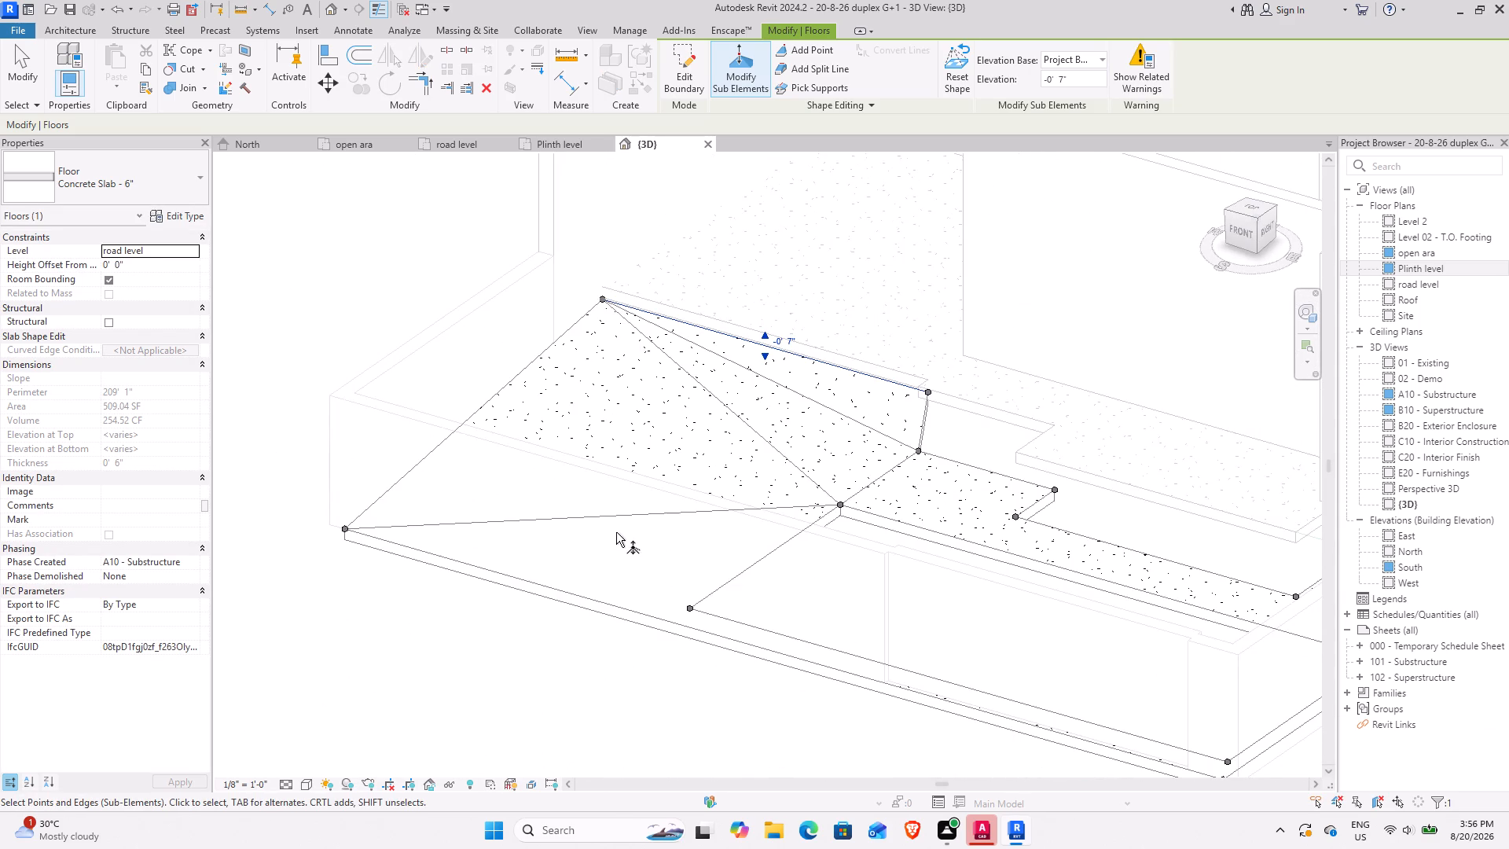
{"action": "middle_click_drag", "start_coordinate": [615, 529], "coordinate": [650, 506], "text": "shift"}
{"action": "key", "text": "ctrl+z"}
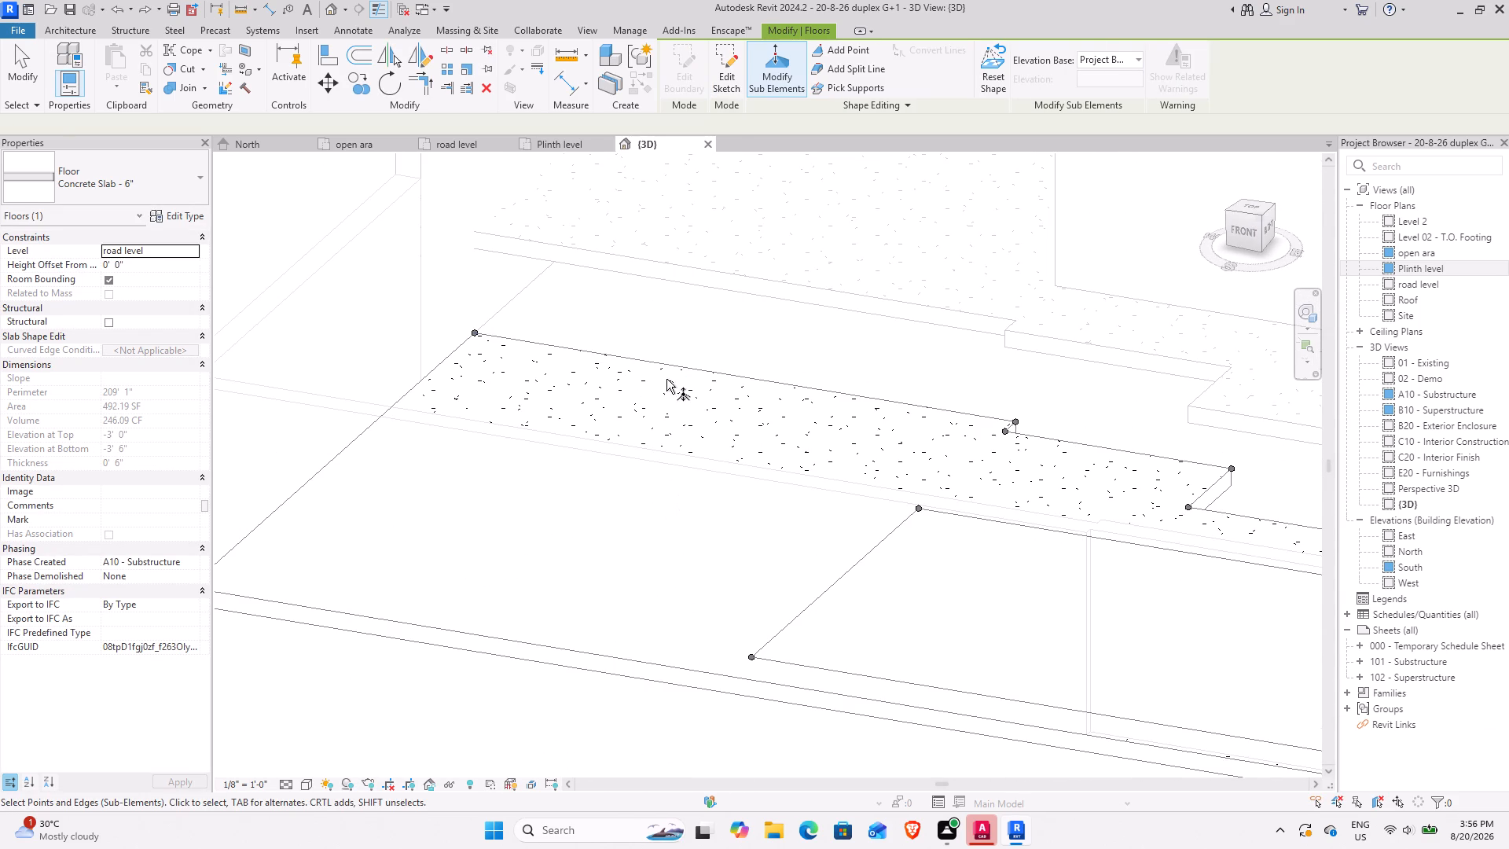
Raise the front yard slab's westernmost house-side edge to elevation 0' 0".
{"action": "left_click", "coordinate": [690, 373]}
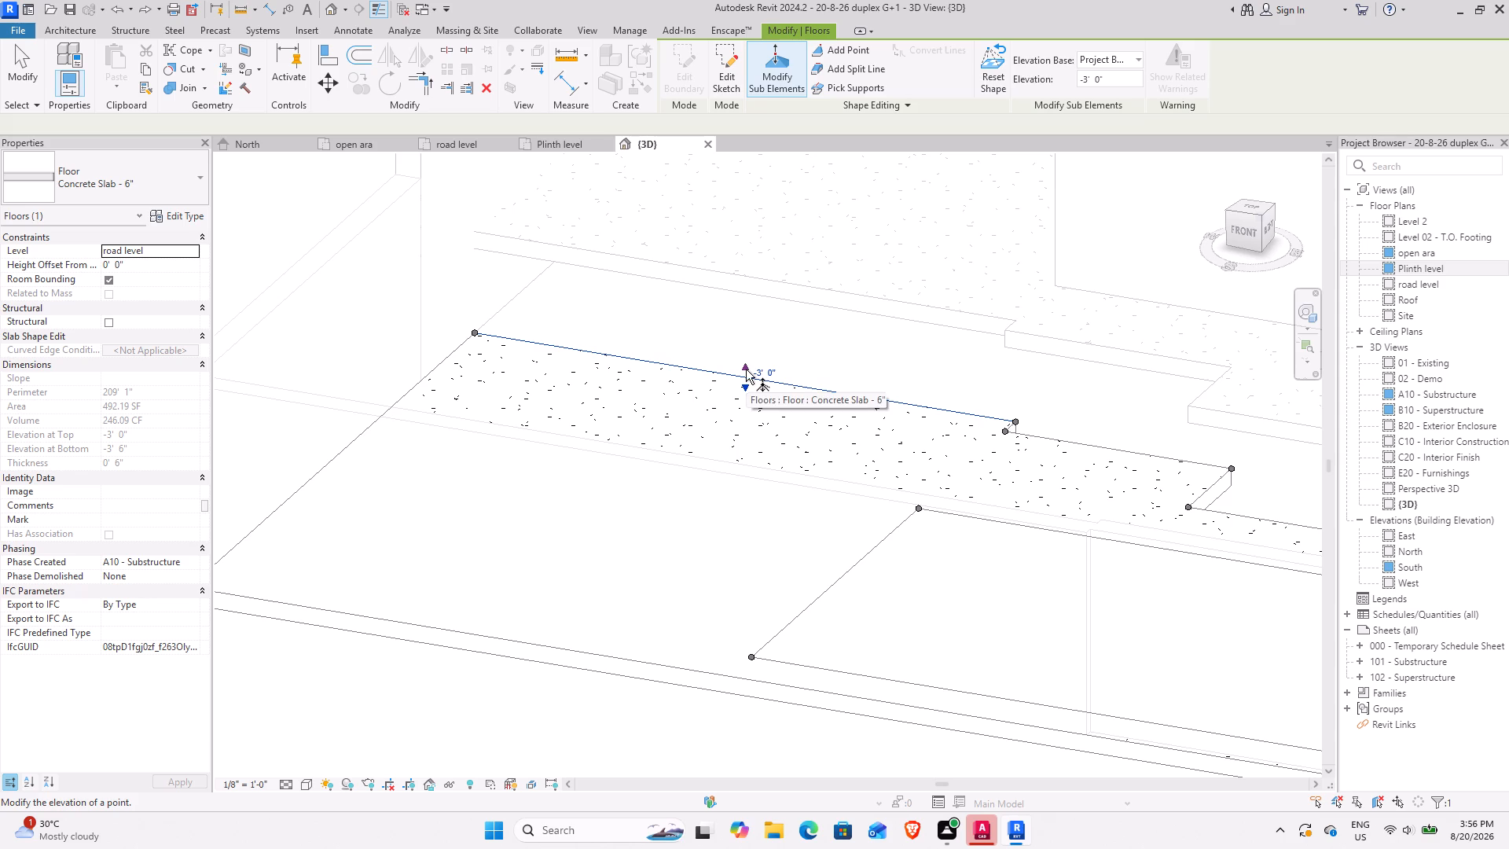
{"action": "left_click_drag", "start_coordinate": [746, 368], "coordinate": [756, 277]}
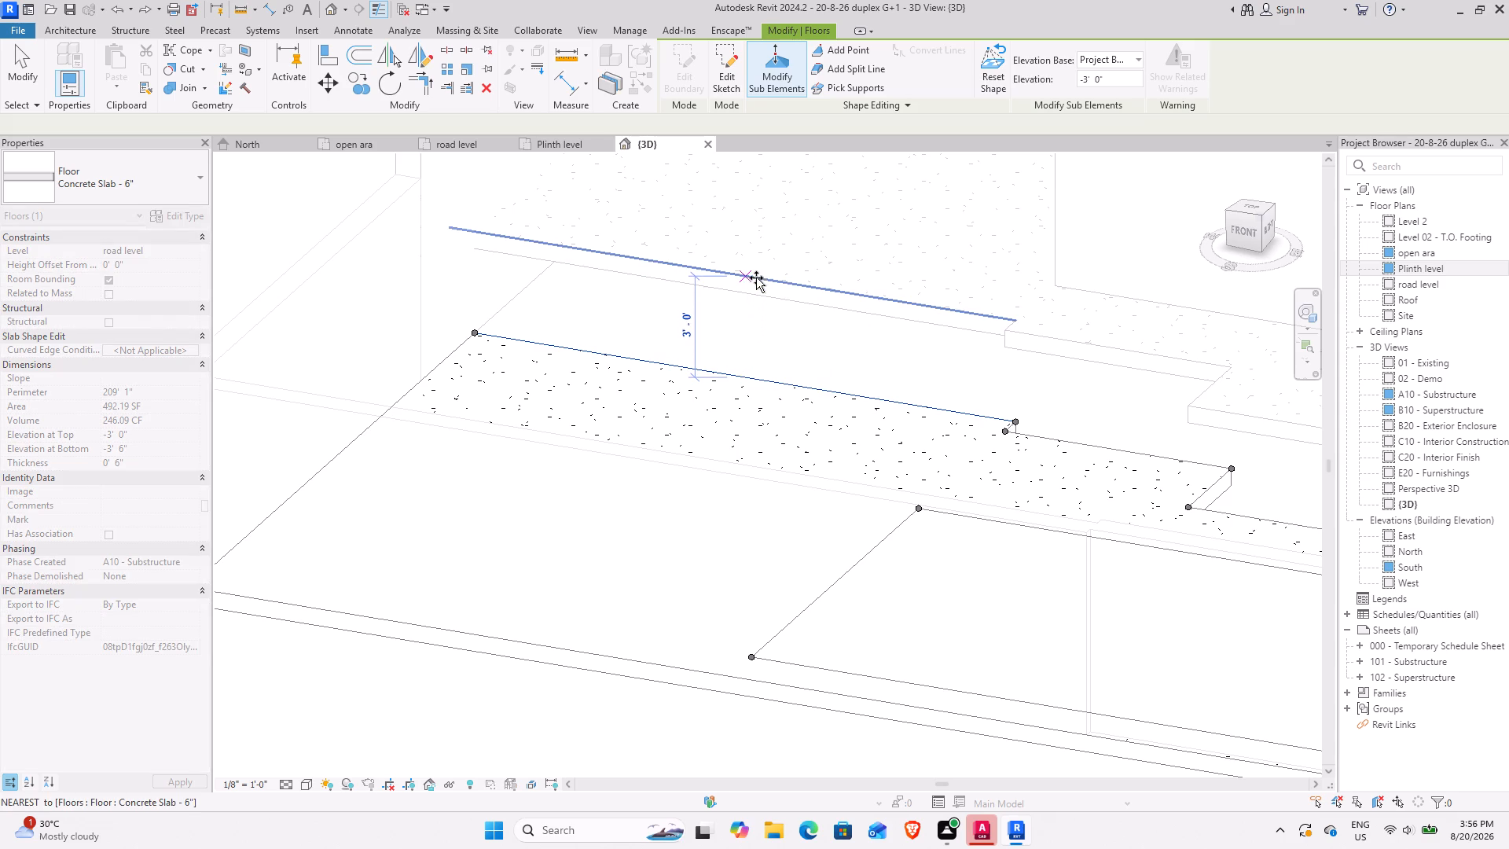
{"action": "left_click_drag", "start_coordinate": [756, 277], "coordinate": [757, 276]}
{"action": "scroll", "coordinate": [807, 395], "scroll_direction": "down", "scroll_amount": 3}
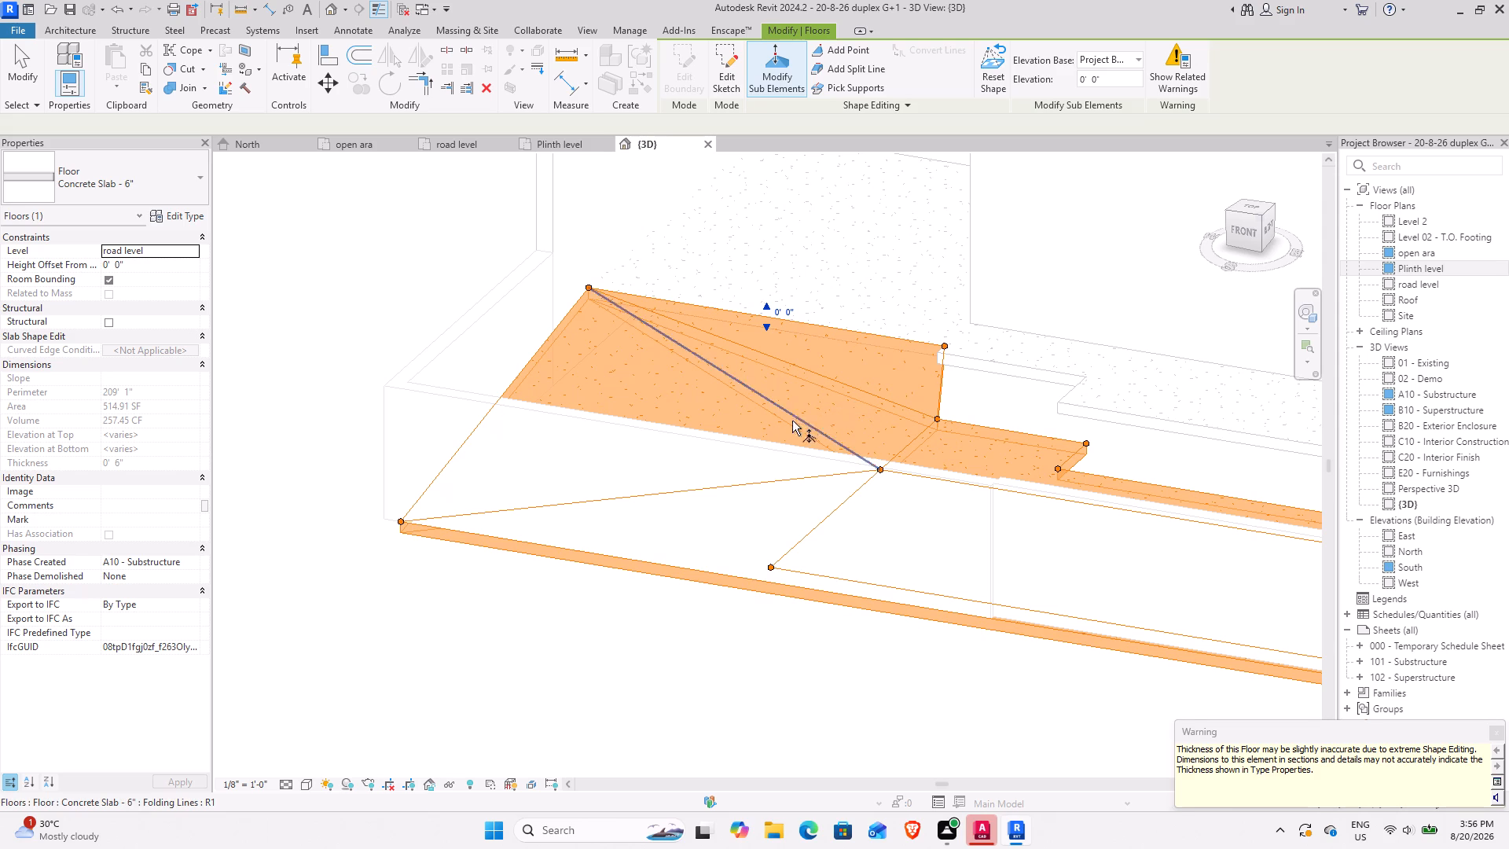
Raise the slab's short middle house-side edge up to the plinth slab and the adjoining long edge to elevation 0' 0".
{"action": "middle_click_drag", "start_coordinate": [747, 466], "coordinate": [997, 252], "text": "shift"}
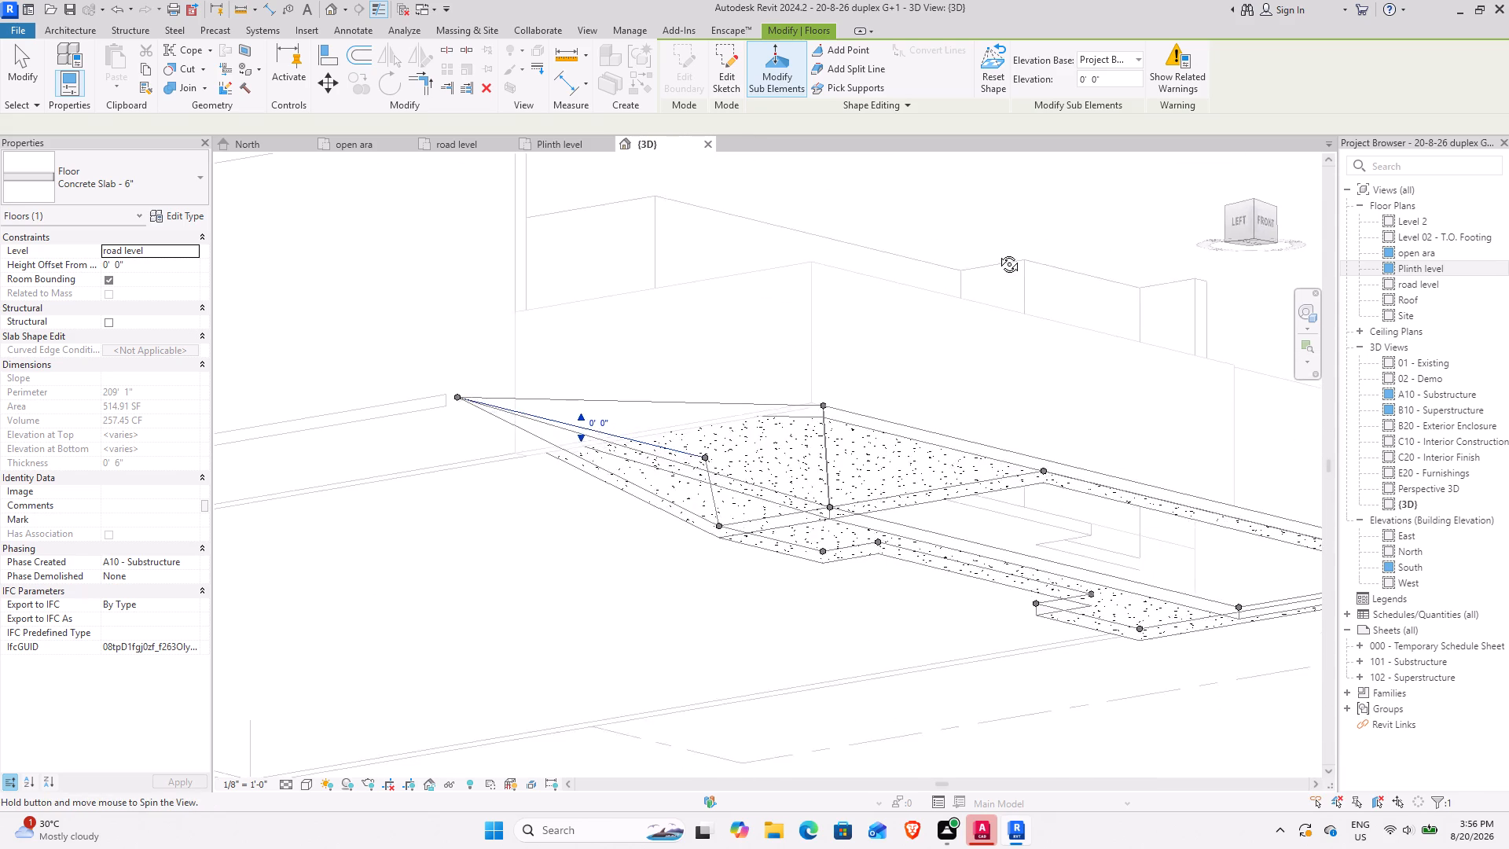
{"action": "middle_click_drag", "start_coordinate": [997, 252], "coordinate": [1078, 209], "text": "shift"}
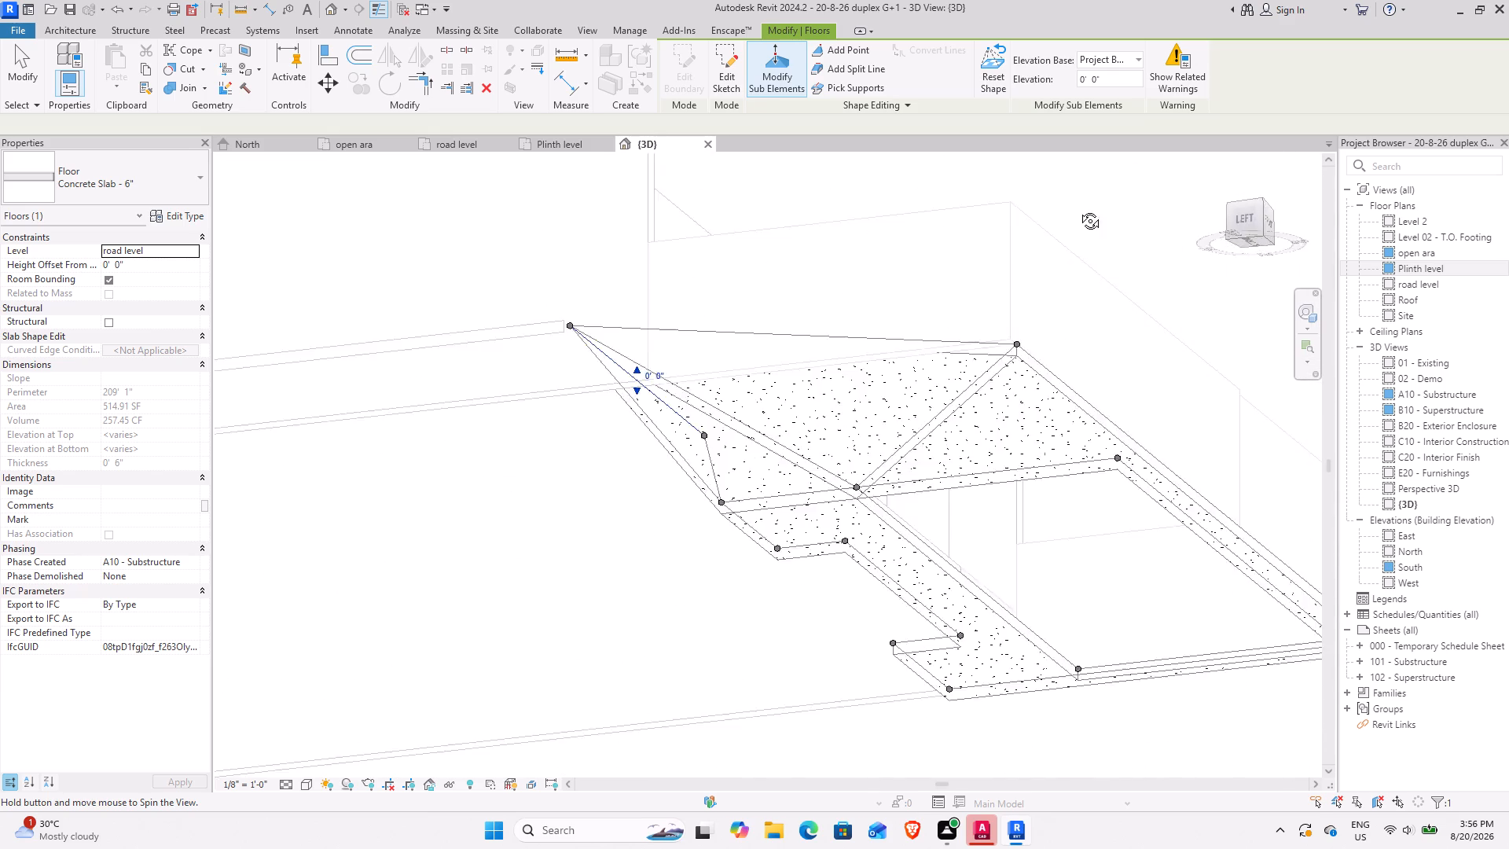
{"action": "middle_click_drag", "start_coordinate": [1078, 209], "coordinate": [1089, 169], "text": "shift"}
{"action": "middle_click_drag", "start_coordinate": [1070, 165], "coordinate": [708, 334], "text": "shift"}
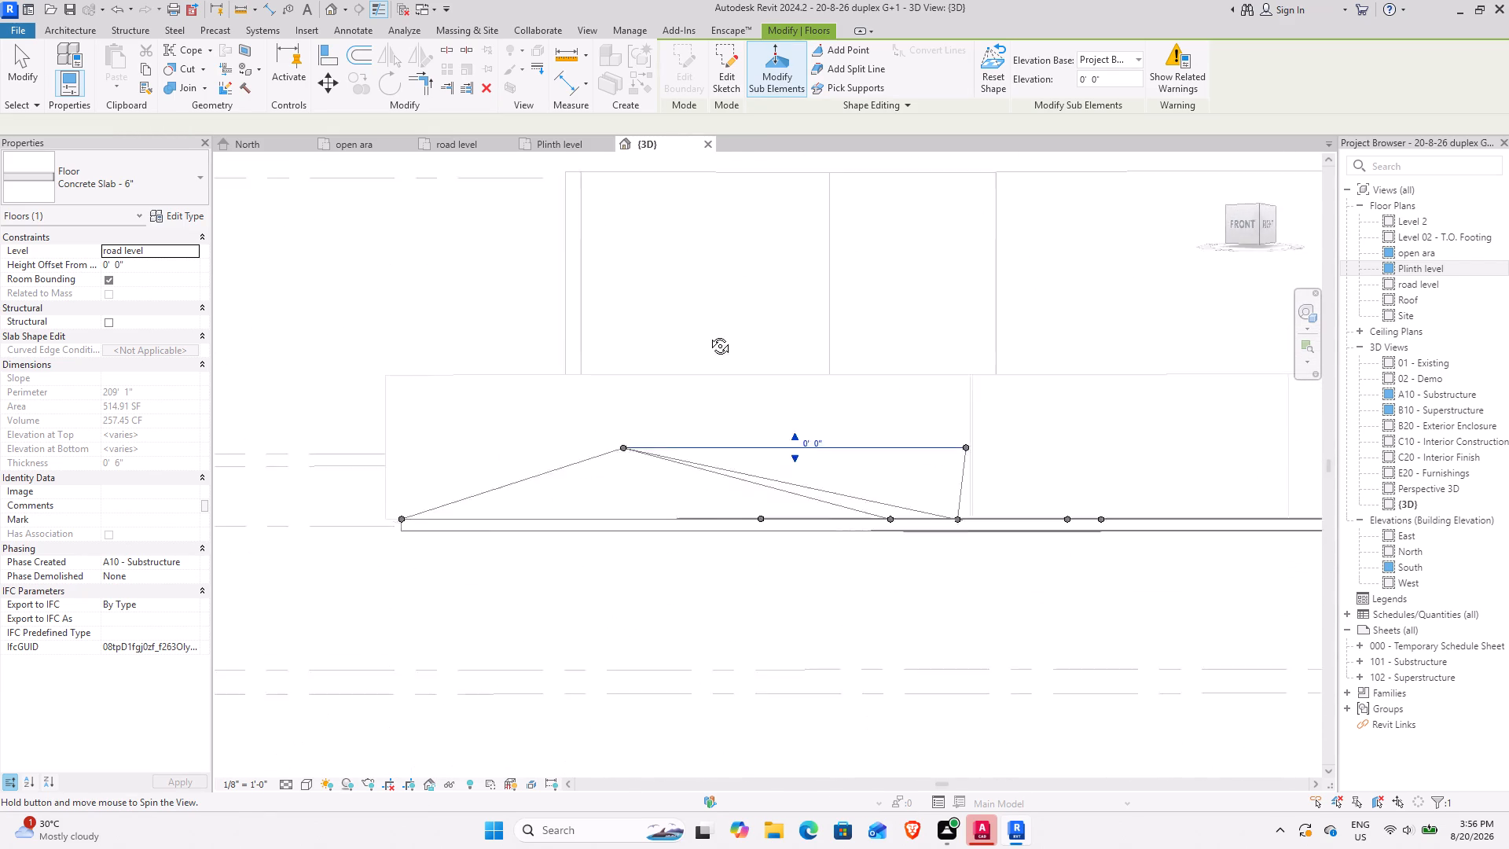
{"action": "middle_click_drag", "start_coordinate": [708, 334], "coordinate": [766, 575], "text": "shift"}
{"action": "middle_click_drag", "start_coordinate": [796, 424], "coordinate": [745, 459], "text": "shift"}
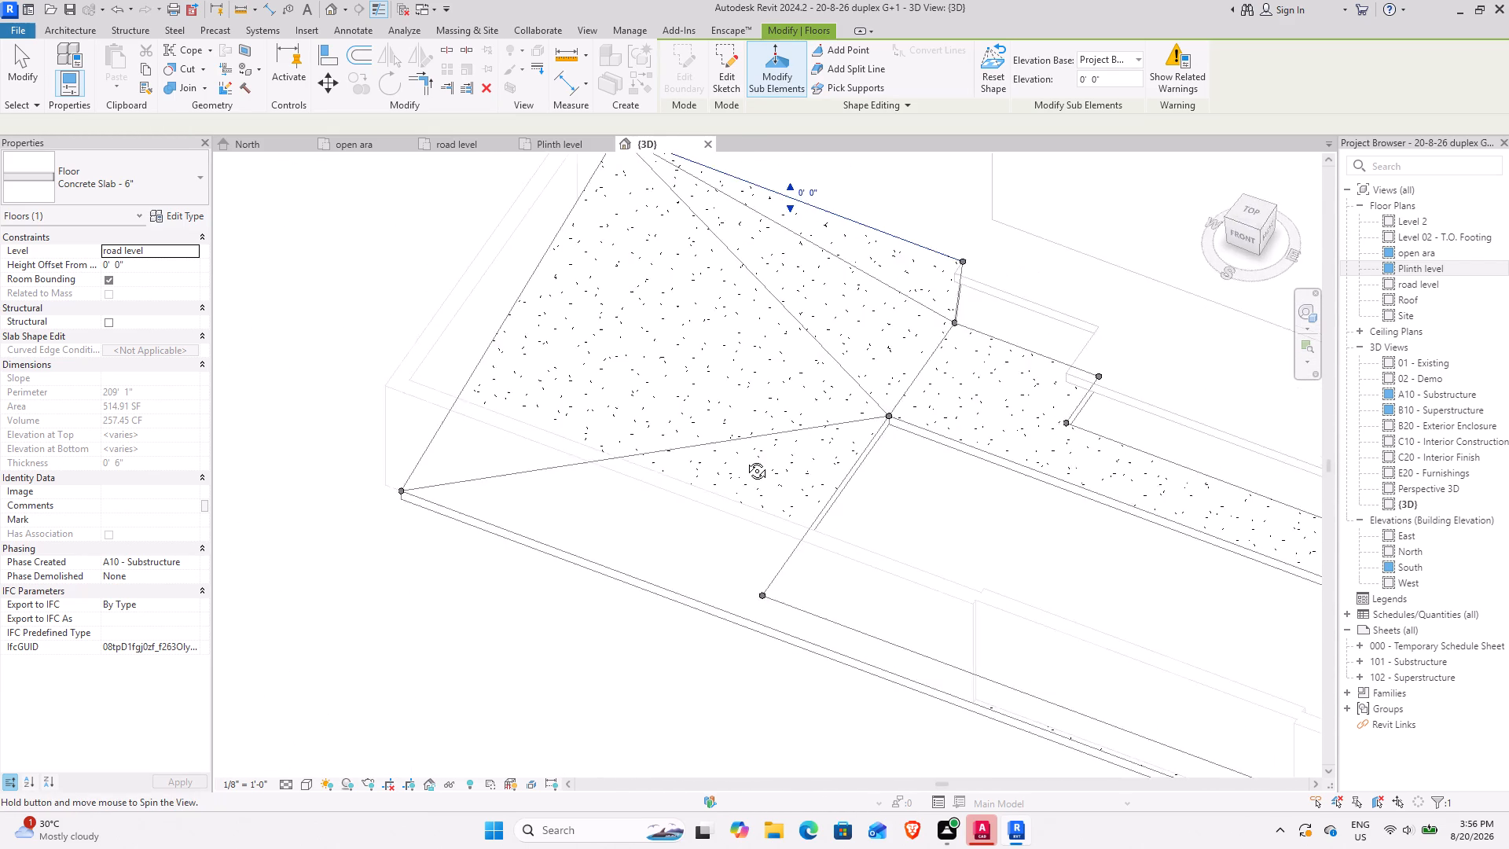
{"action": "middle_click_drag", "start_coordinate": [745, 459], "coordinate": [879, 325], "text": "shift"}
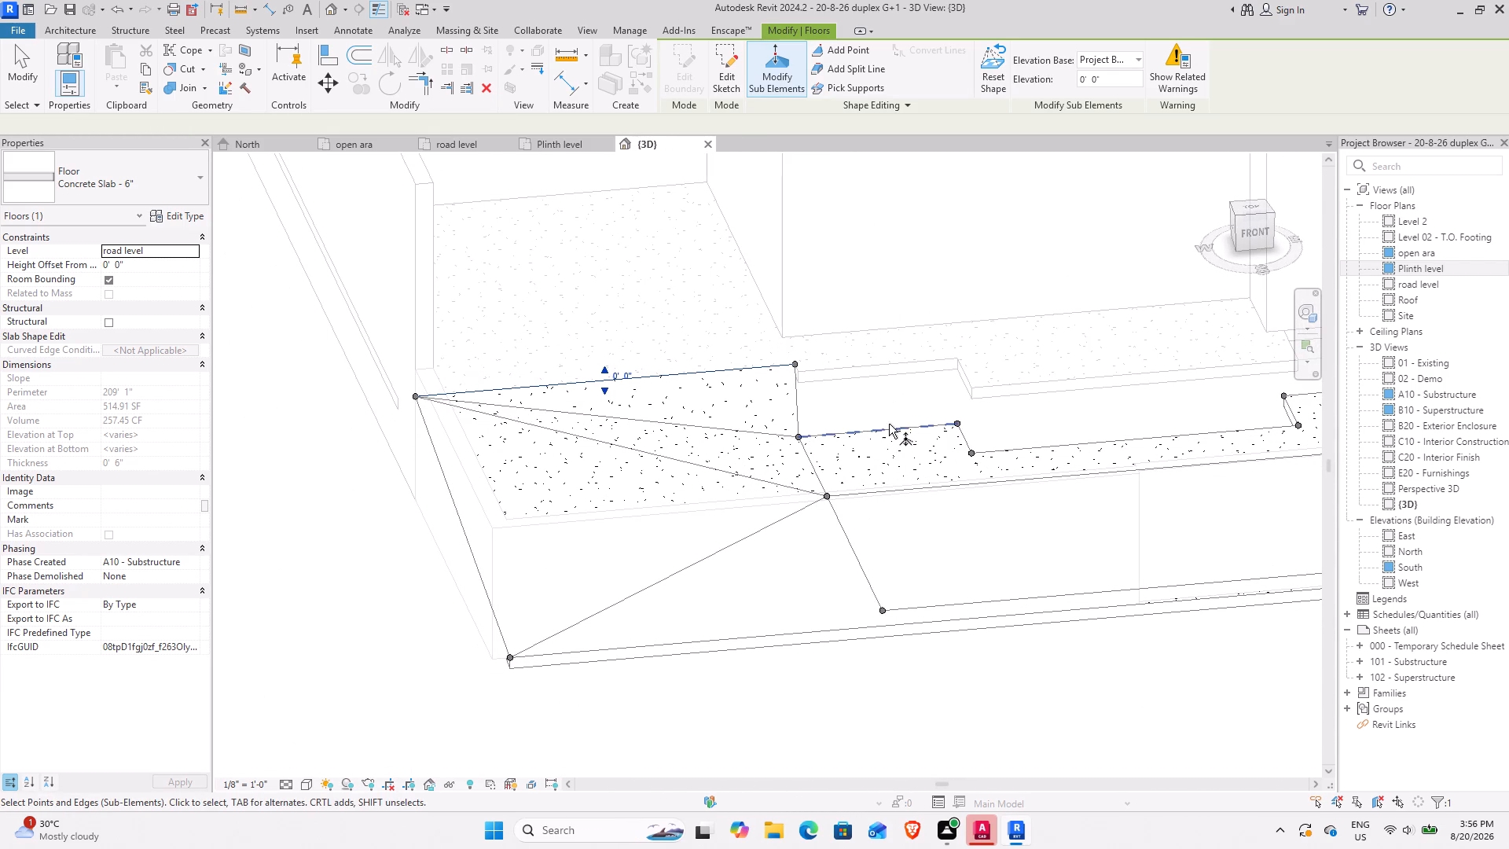
{"action": "left_click", "coordinate": [890, 428]}
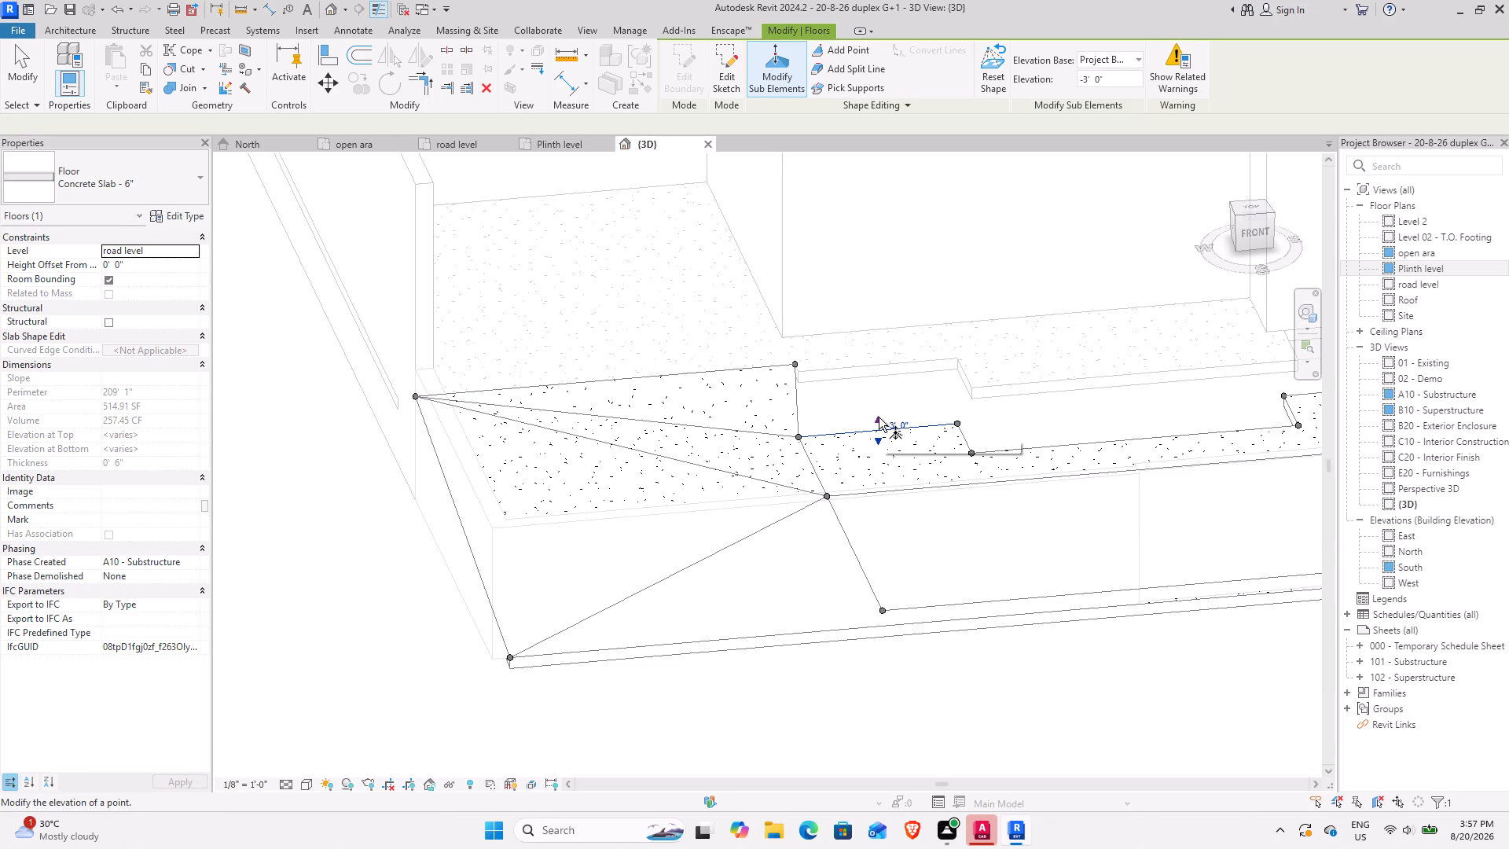
{"action": "left_click_drag", "start_coordinate": [879, 418], "coordinate": [872, 364]}
{"action": "left_click", "coordinate": [1031, 449]}
{"action": "middle_click_drag", "start_coordinate": [1052, 414], "coordinate": [815, 460]}
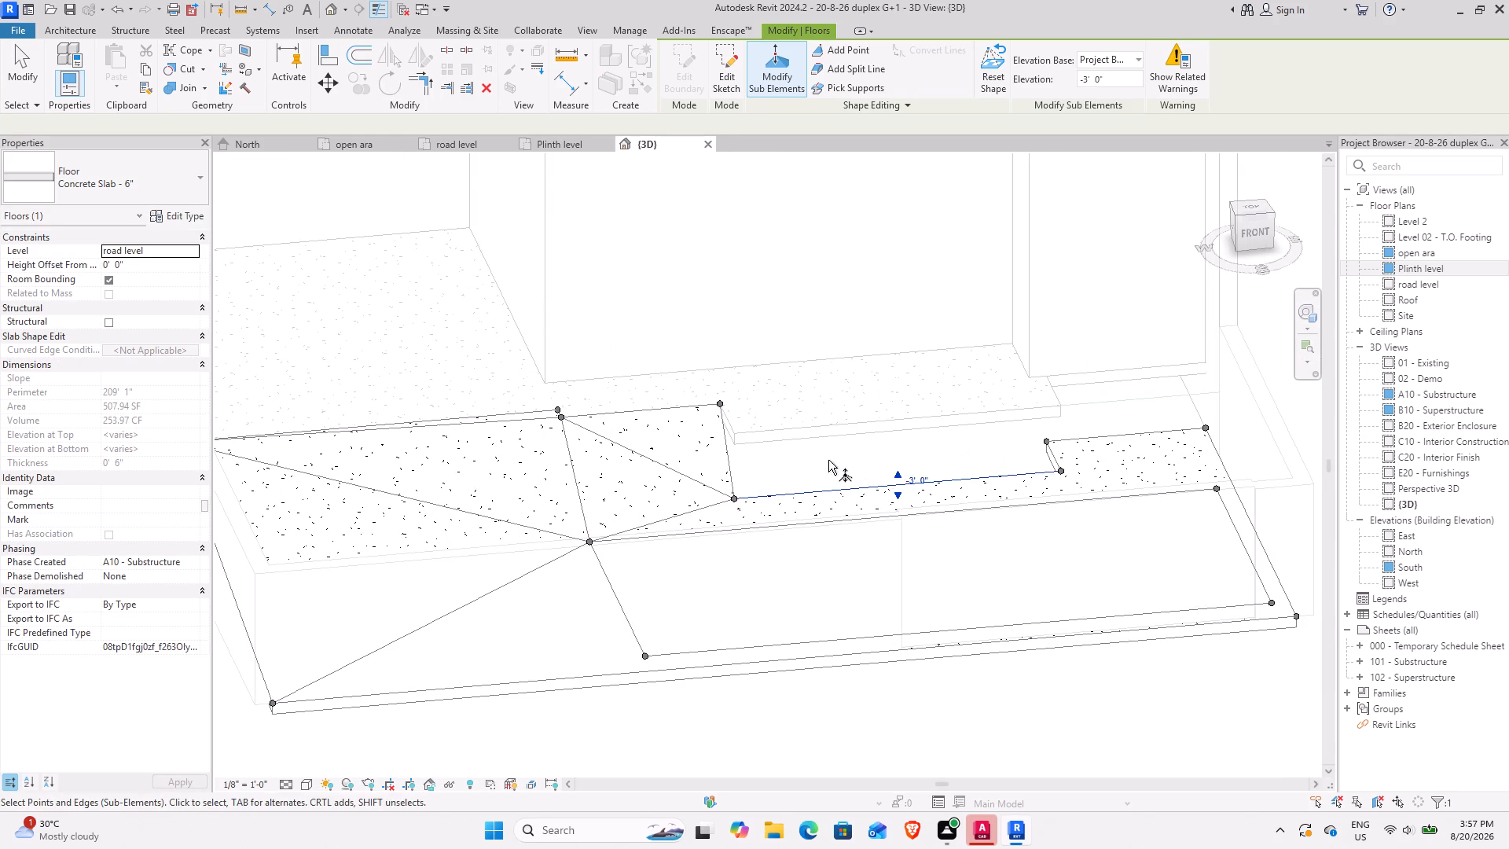
{"action": "left_click_drag", "start_coordinate": [897, 474], "coordinate": [891, 423]}
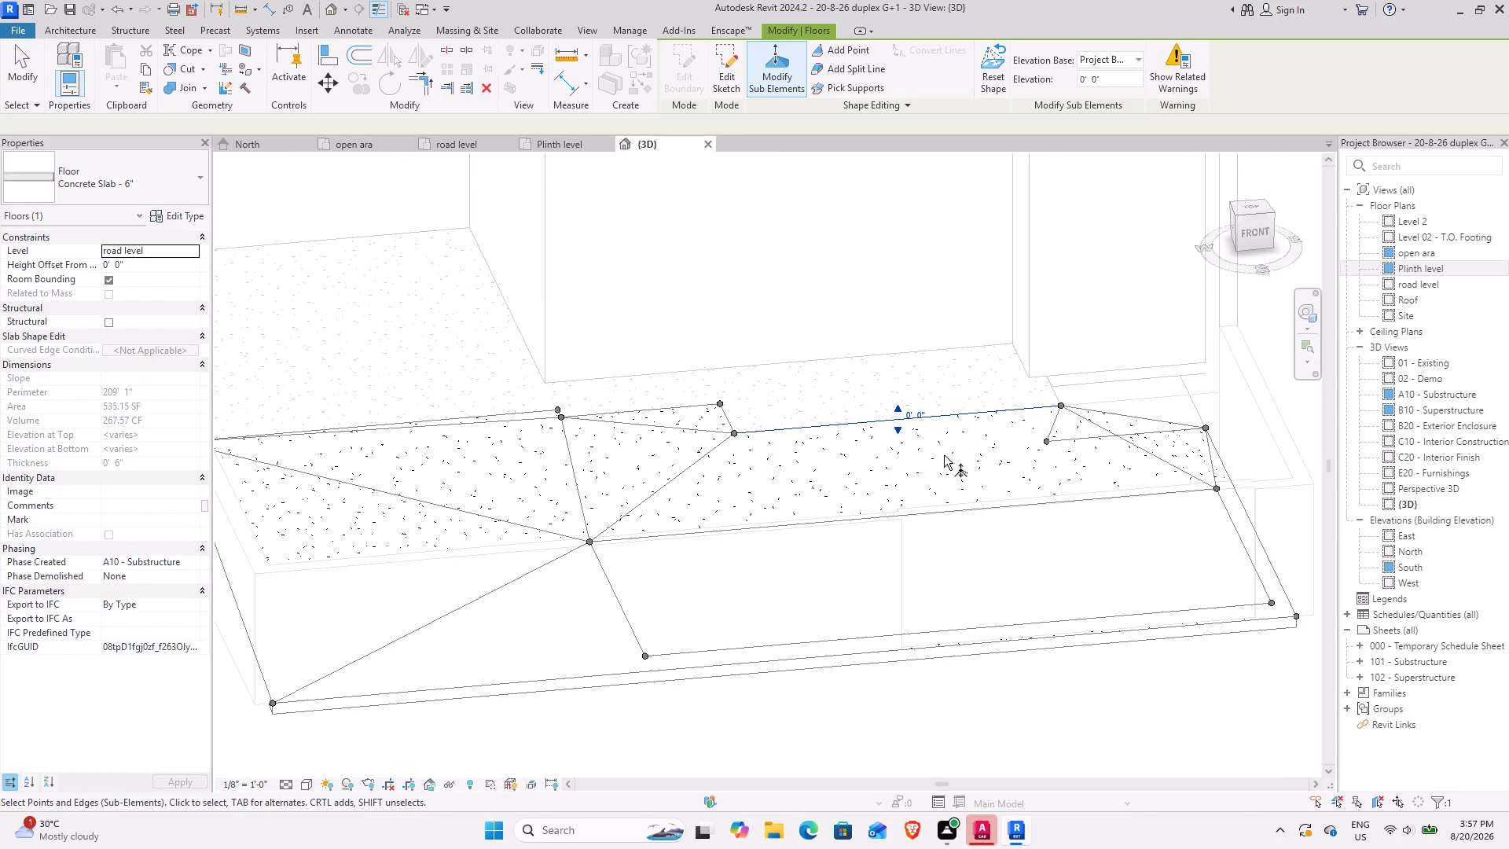
Raise the slab's diagonal folding line near the northeast corner to elevation -0' 6".
{"action": "middle_click_drag", "start_coordinate": [1023, 458], "coordinate": [800, 496]}
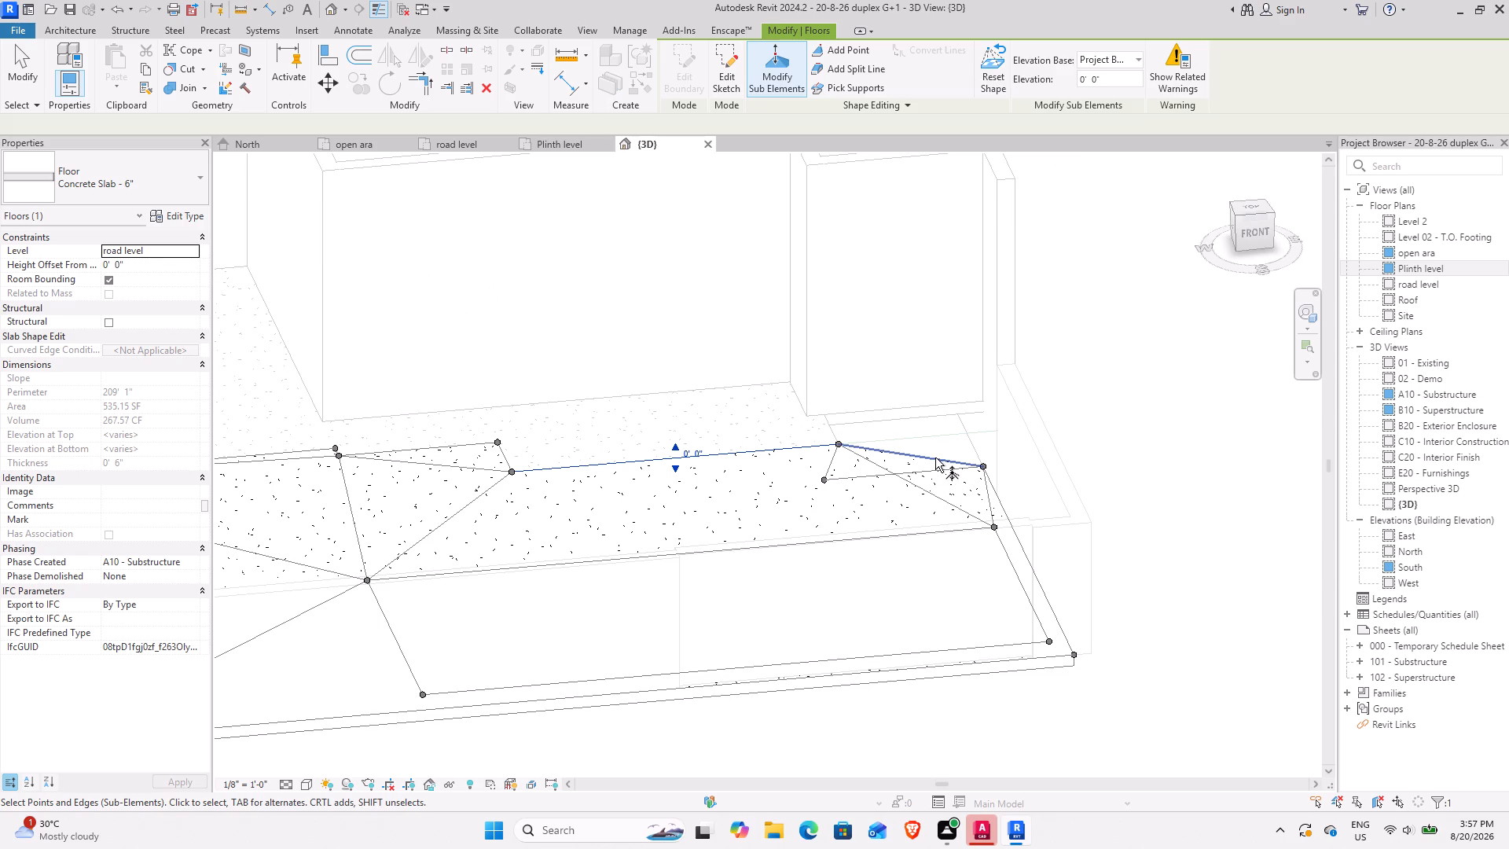
{"action": "left_click", "coordinate": [935, 458]}
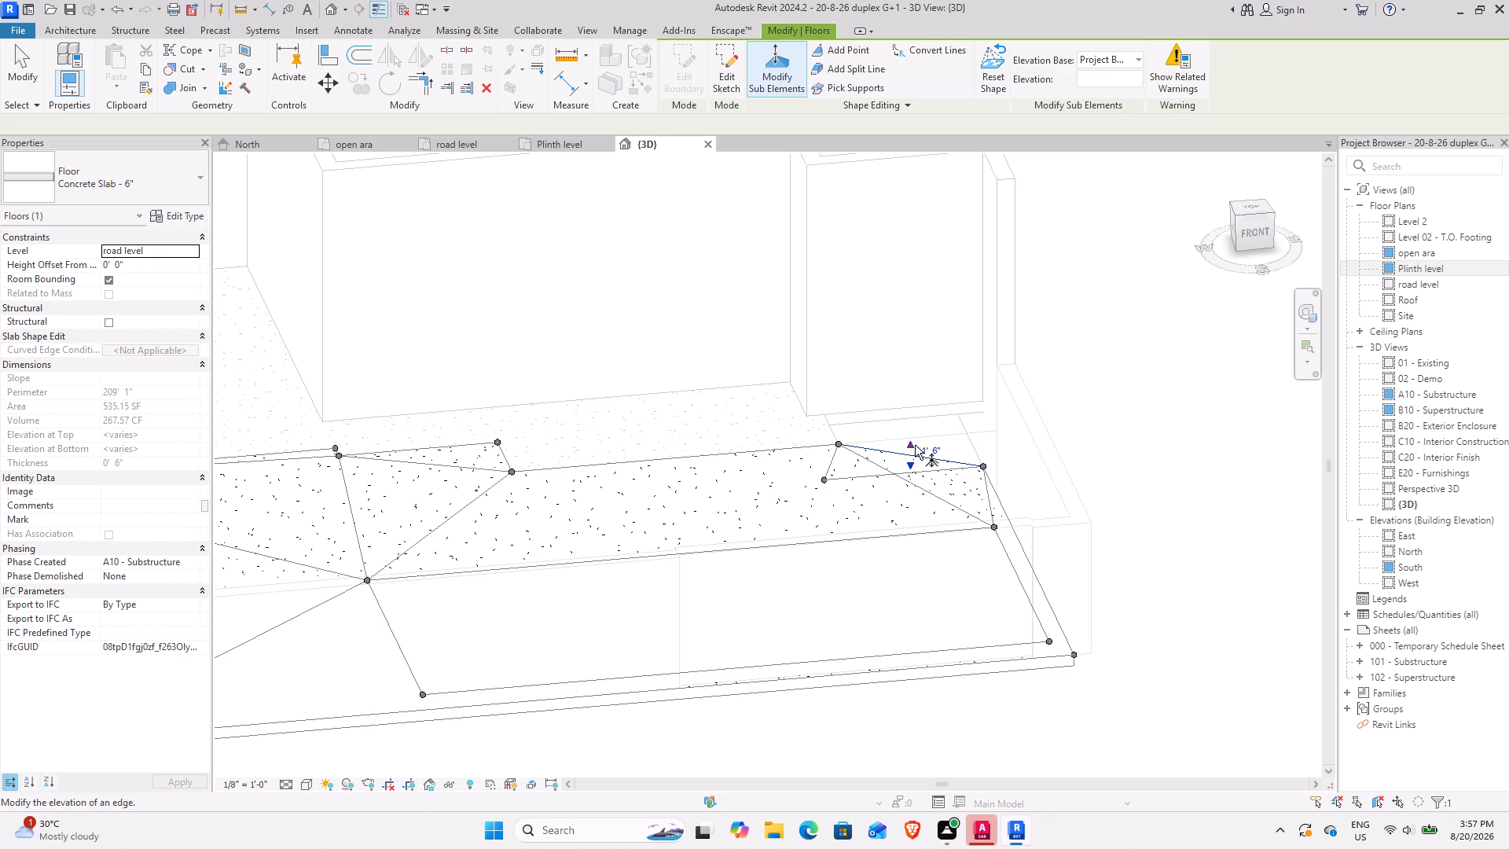
{"action": "left_click_drag", "start_coordinate": [909, 444], "coordinate": [906, 421]}
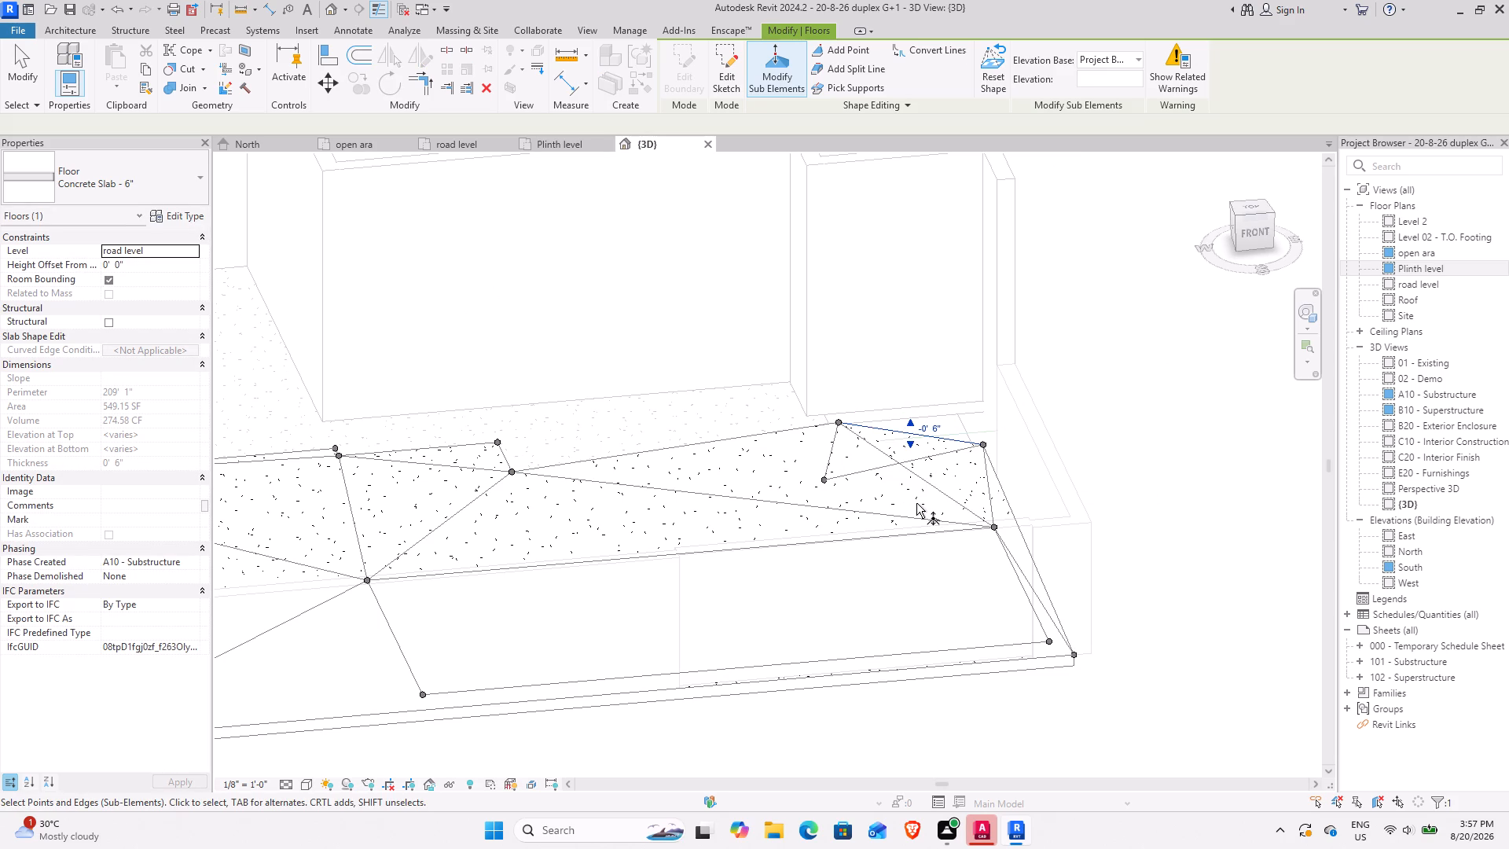
Raise the slab's short house-side edge beside the east compound wall to elevation 0' 0".
{"action": "middle_click_drag", "start_coordinate": [887, 520], "coordinate": [788, 643], "text": "shift"}
{"action": "middle_click_drag", "start_coordinate": [865, 579], "coordinate": [883, 744], "text": "shift"}
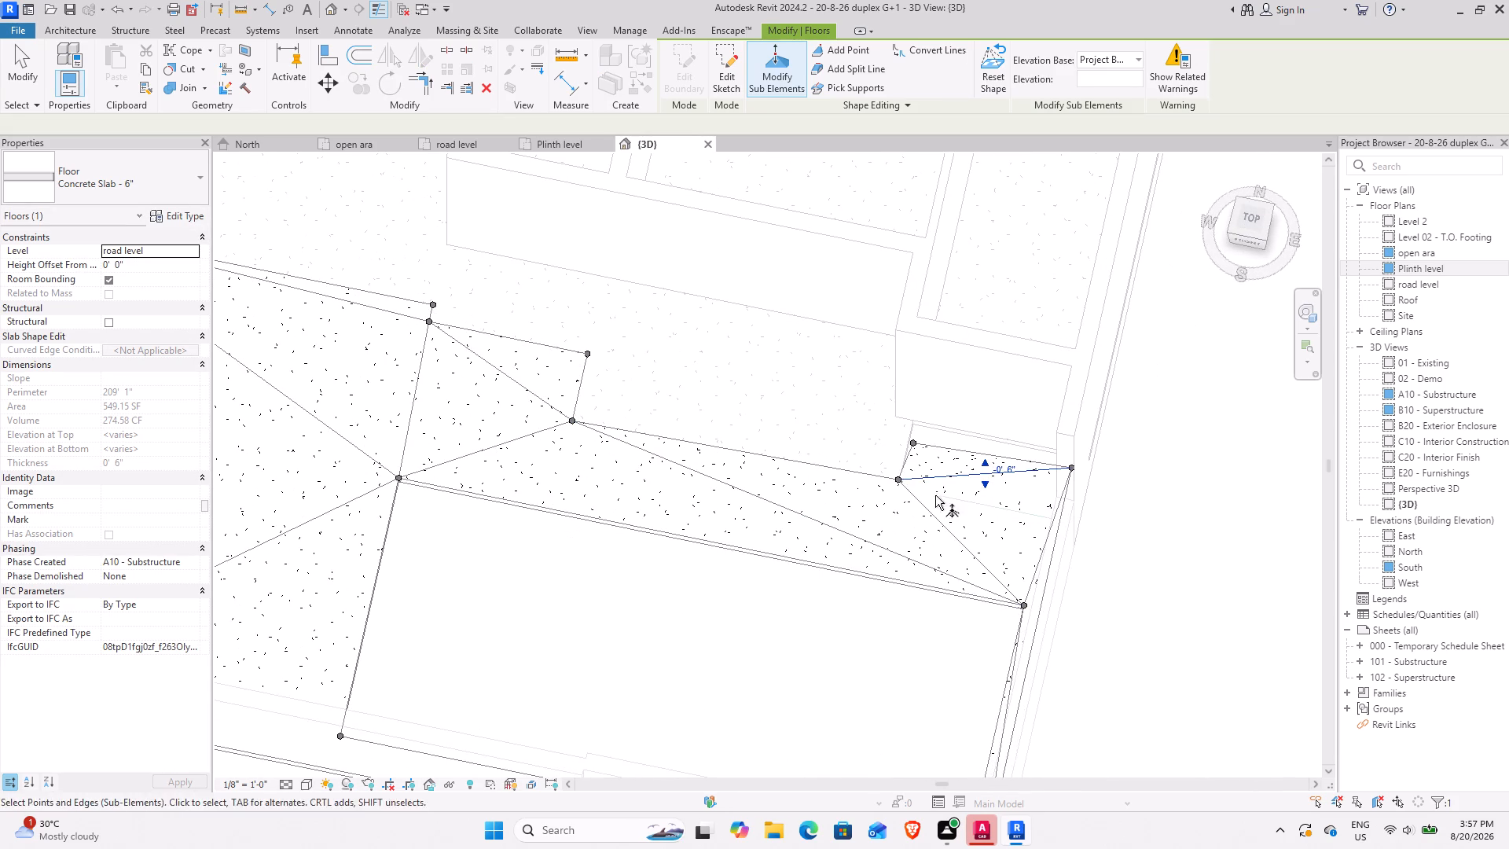
{"action": "left_click", "coordinate": [952, 445]}
{"action": "middle_click_drag", "start_coordinate": [953, 476], "coordinate": [967, 427]}
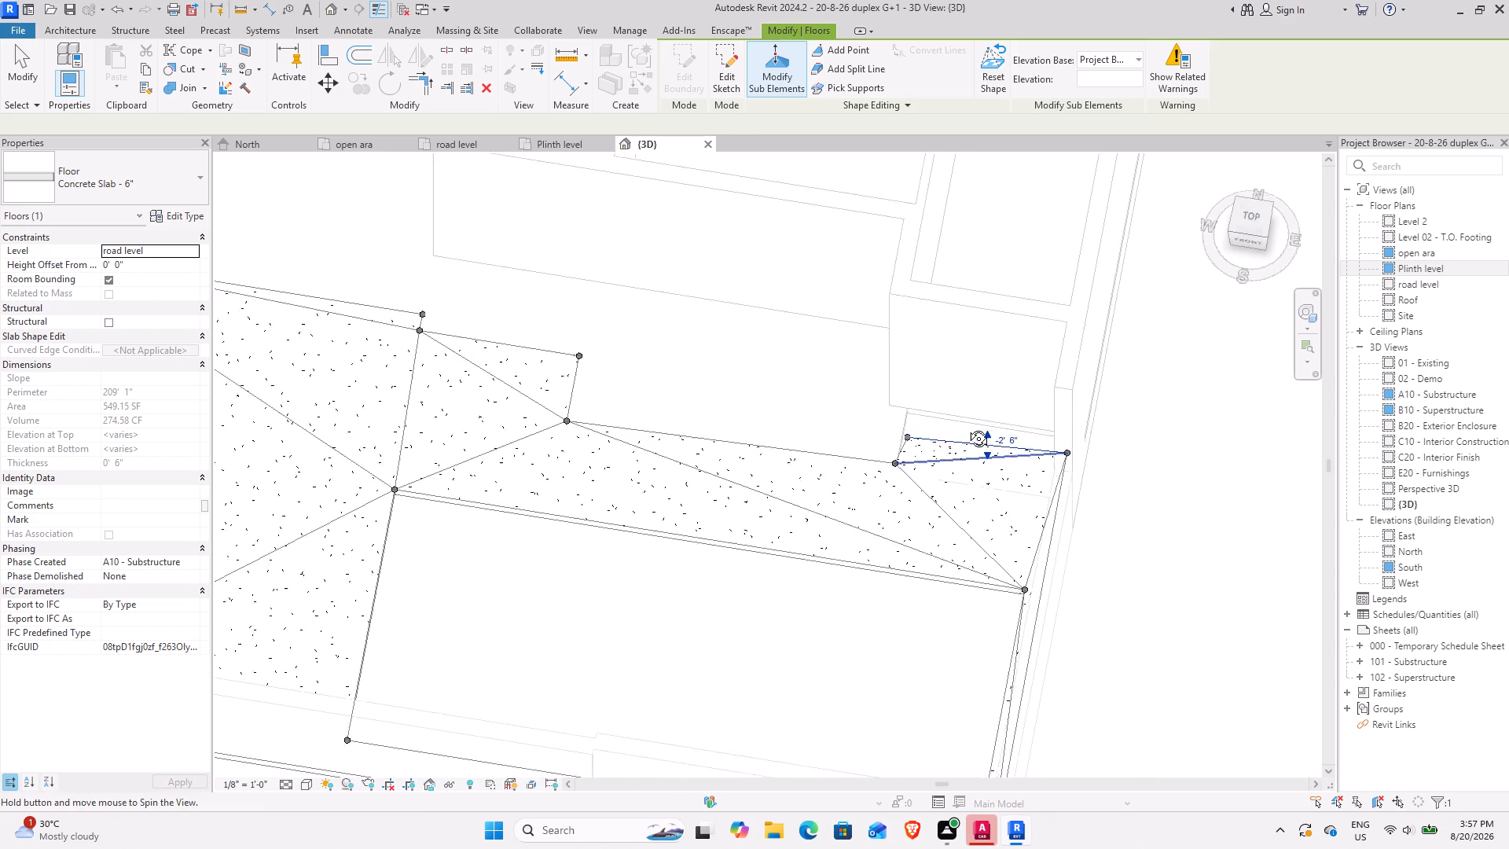
{"action": "middle_click_drag", "start_coordinate": [967, 427], "coordinate": [977, 387]}
{"action": "left_click_drag", "start_coordinate": [973, 418], "coordinate": [971, 403]}
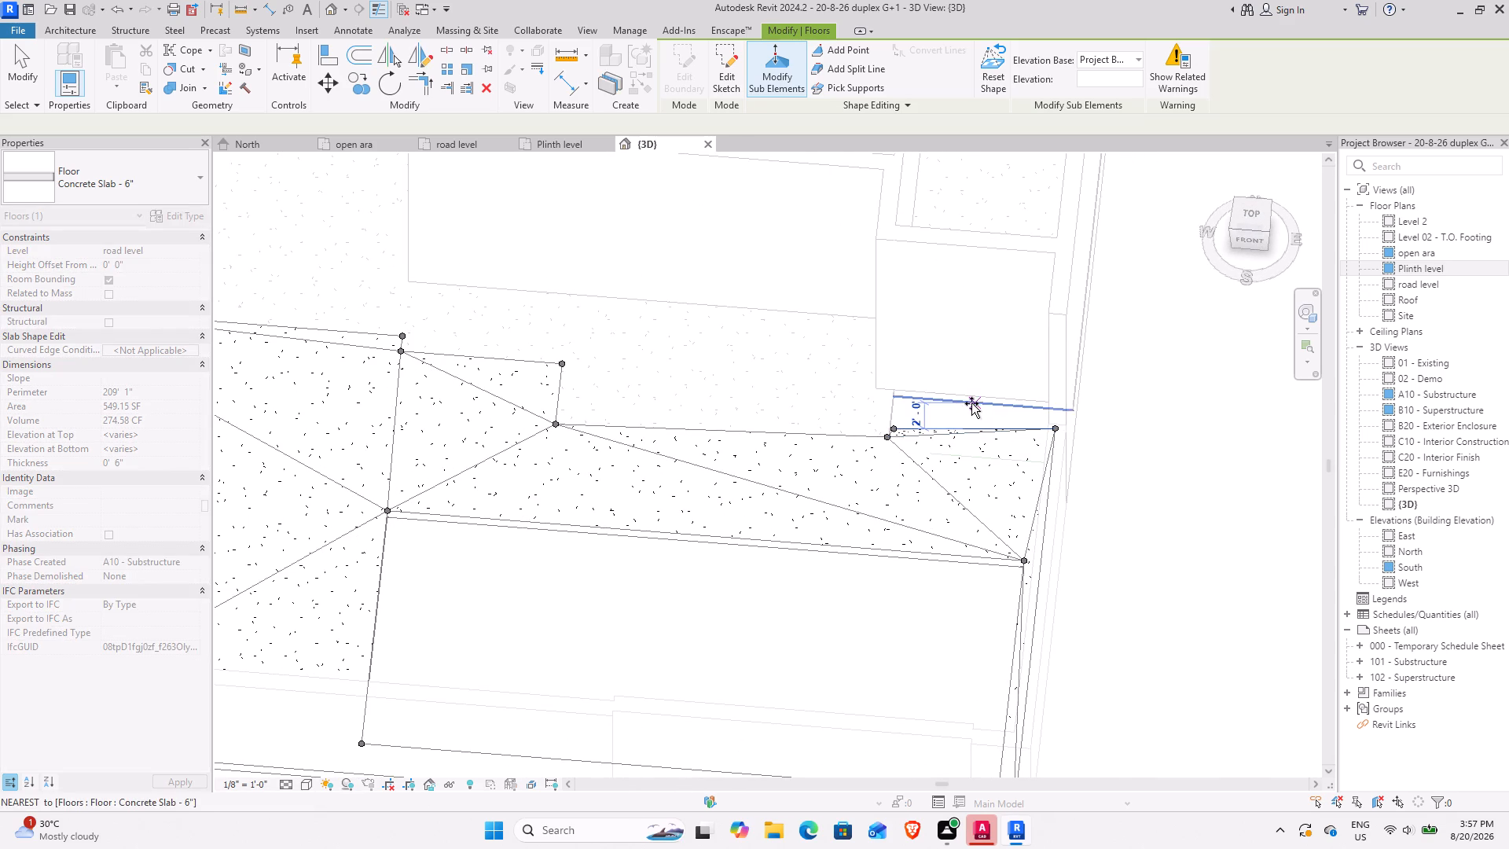
{"action": "left_click_drag", "start_coordinate": [971, 403], "coordinate": [971, 400]}
Examine the slope and folding lines of the reshaped front yard slab around its rectangular opening in the 3D view.
{"action": "middle_click_drag", "start_coordinate": [794, 594], "coordinate": [835, 346], "text": "shift"}
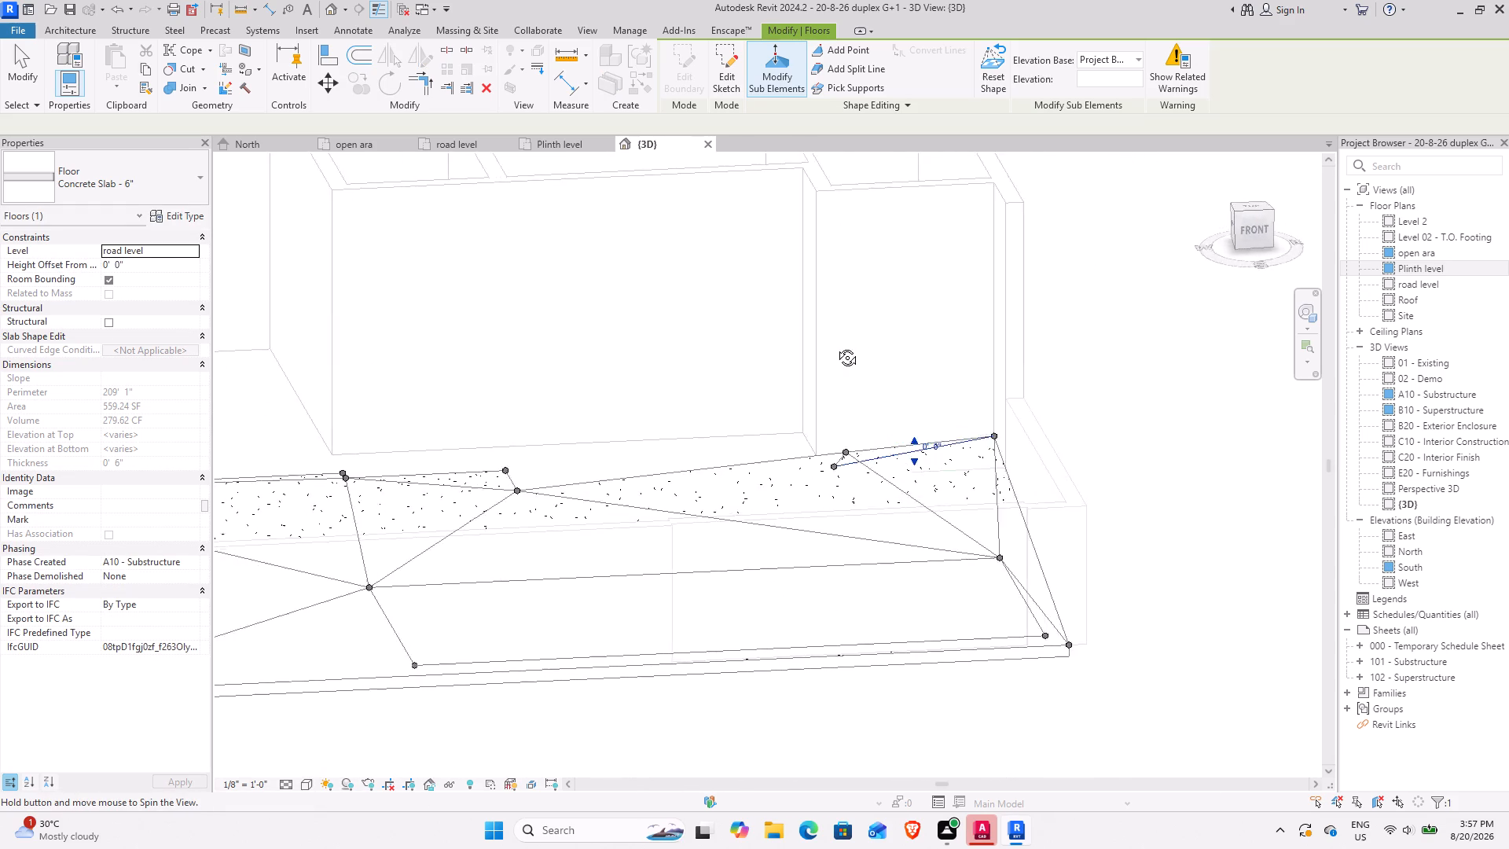
{"action": "middle_click_drag", "start_coordinate": [835, 346], "coordinate": [954, 491], "text": "shift"}
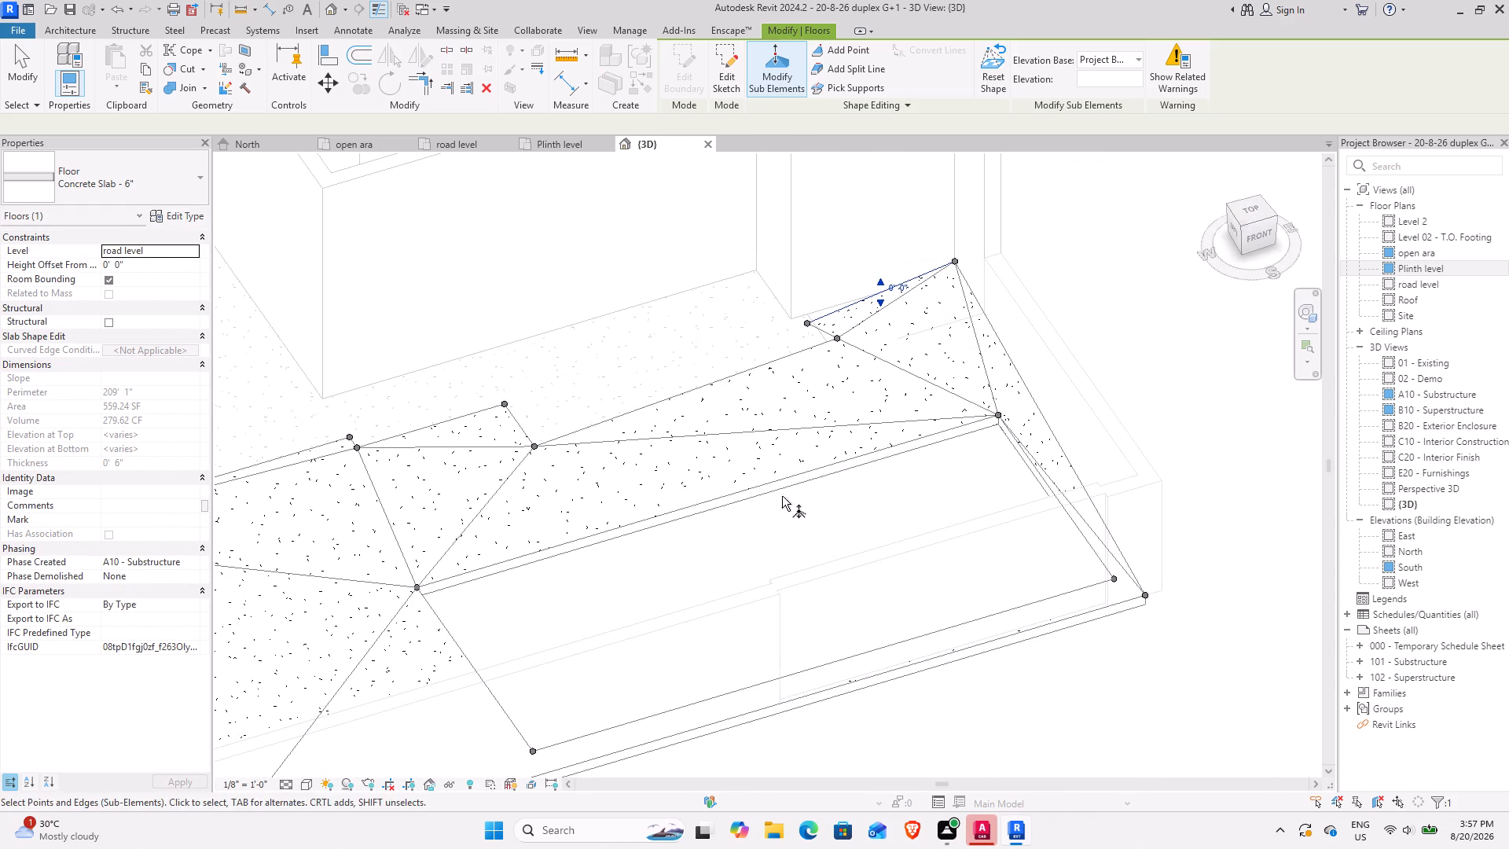
{"action": "middle_click_drag", "start_coordinate": [784, 494], "coordinate": [642, 560], "text": "shift"}
{"action": "scroll", "coordinate": [620, 565], "scroll_direction": "down", "scroll_amount": 3}
{"action": "middle_click_drag", "start_coordinate": [563, 594], "coordinate": [608, 556], "text": "shift"}
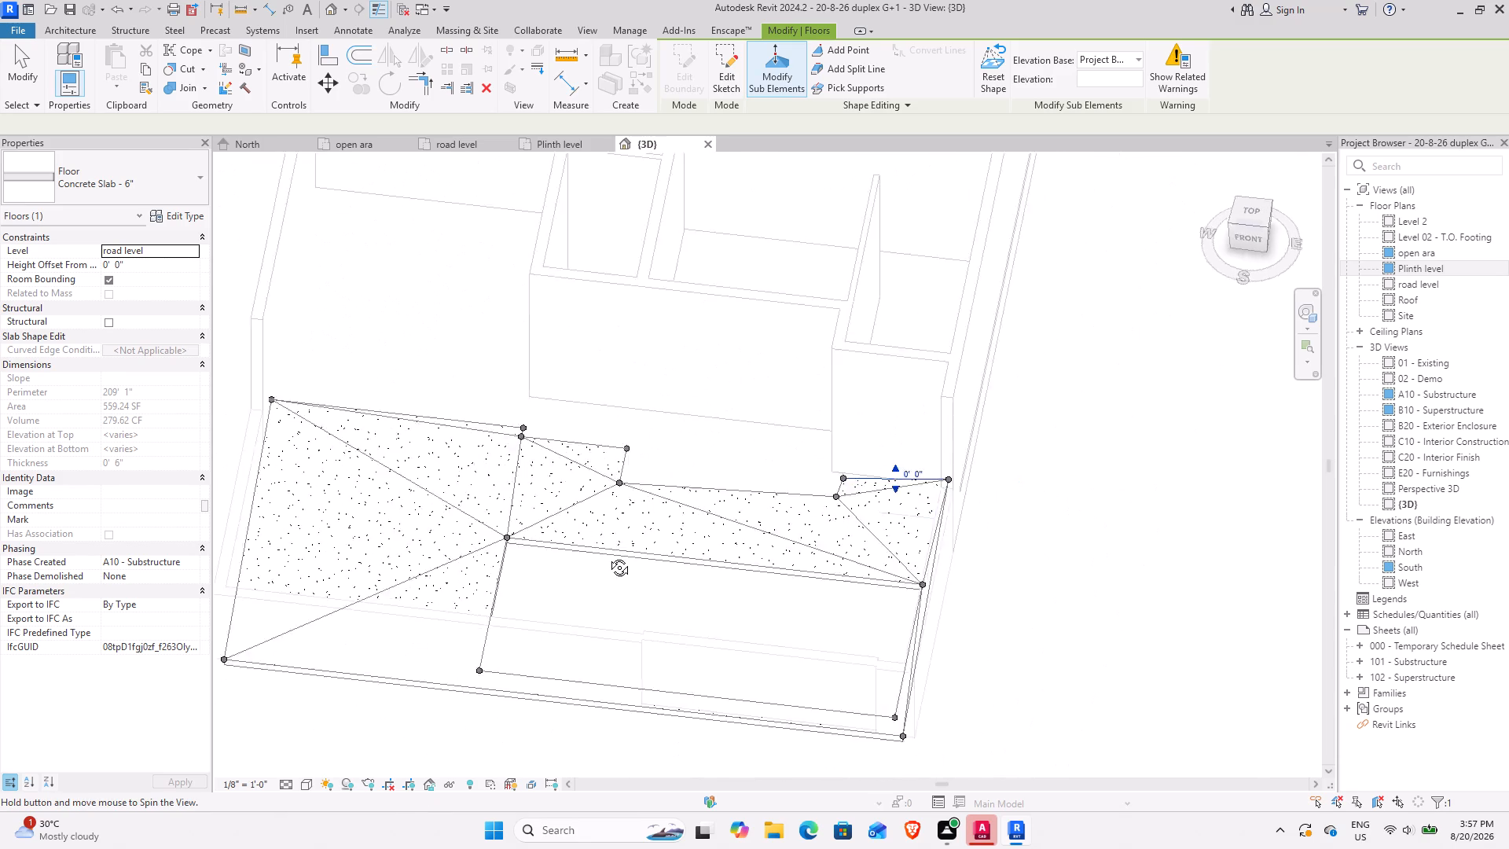
{"action": "middle_click_drag", "start_coordinate": [608, 556], "coordinate": [508, 578], "text": "shift"}
{"action": "middle_click_drag", "start_coordinate": [500, 583], "coordinate": [765, 436]}
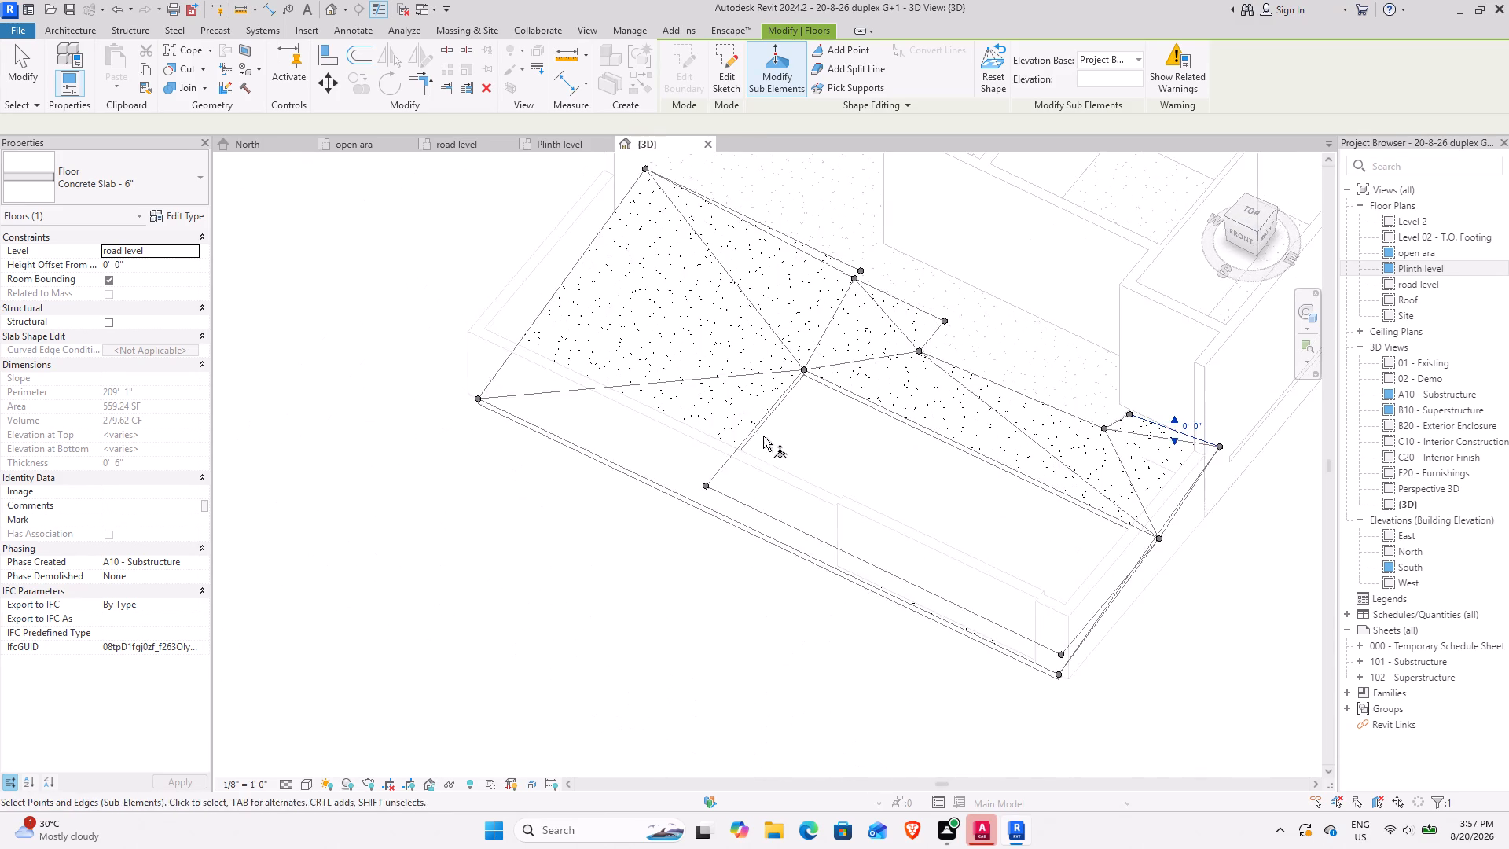
Switch the 3D view to the Realistic visual style and examine the sloped front yard slab from several sides.
{"action": "middle_click_drag", "start_coordinate": [762, 436], "coordinate": [838, 468], "text": "shift"}
{"action": "middle_click_drag", "start_coordinate": [854, 459], "coordinate": [1032, 215]}
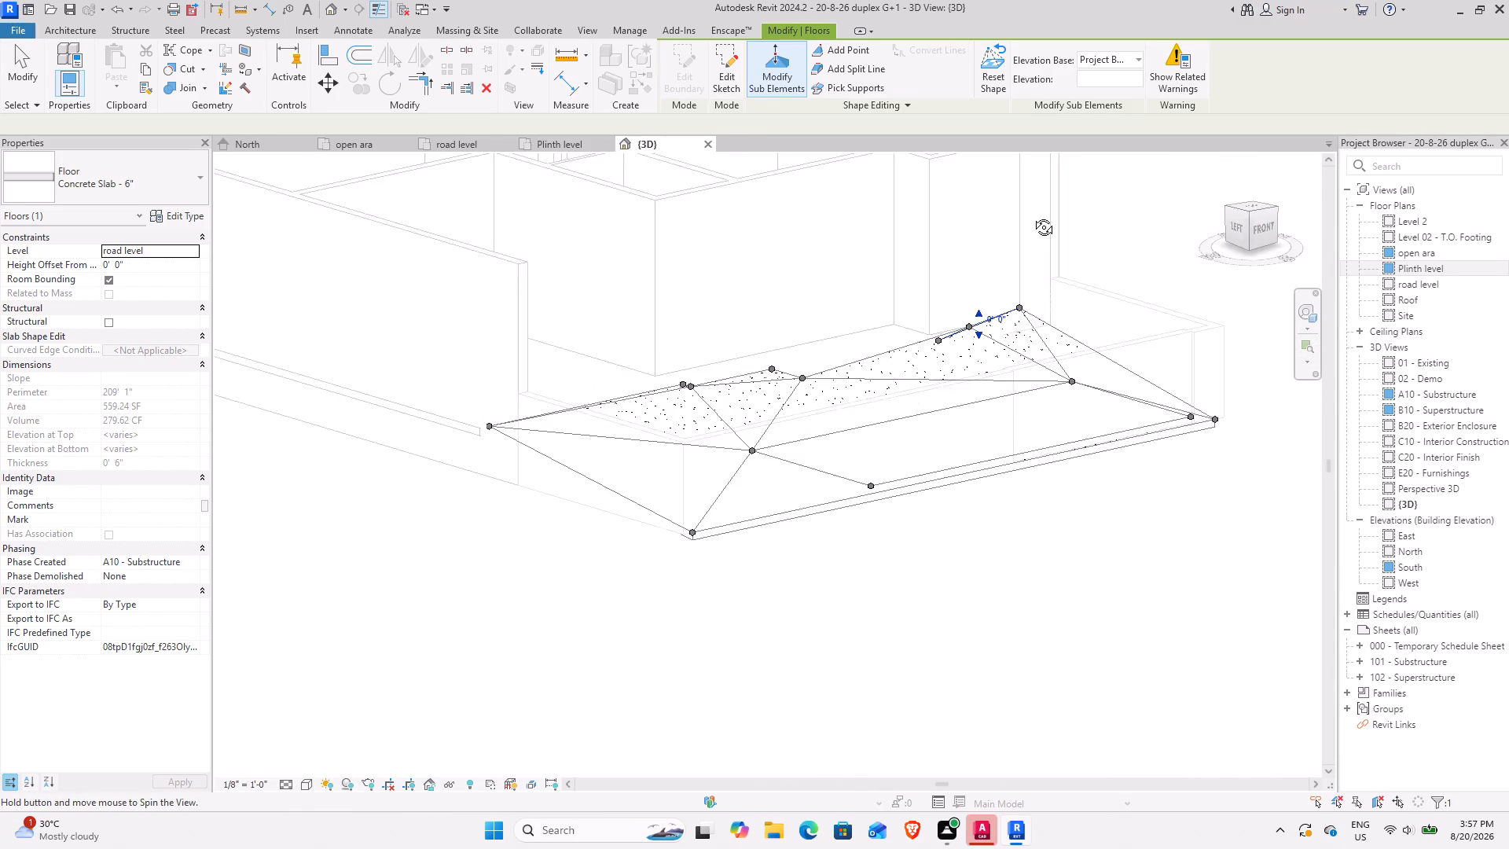
{"action": "middle_click_drag", "start_coordinate": [1032, 215], "coordinate": [851, 305]}
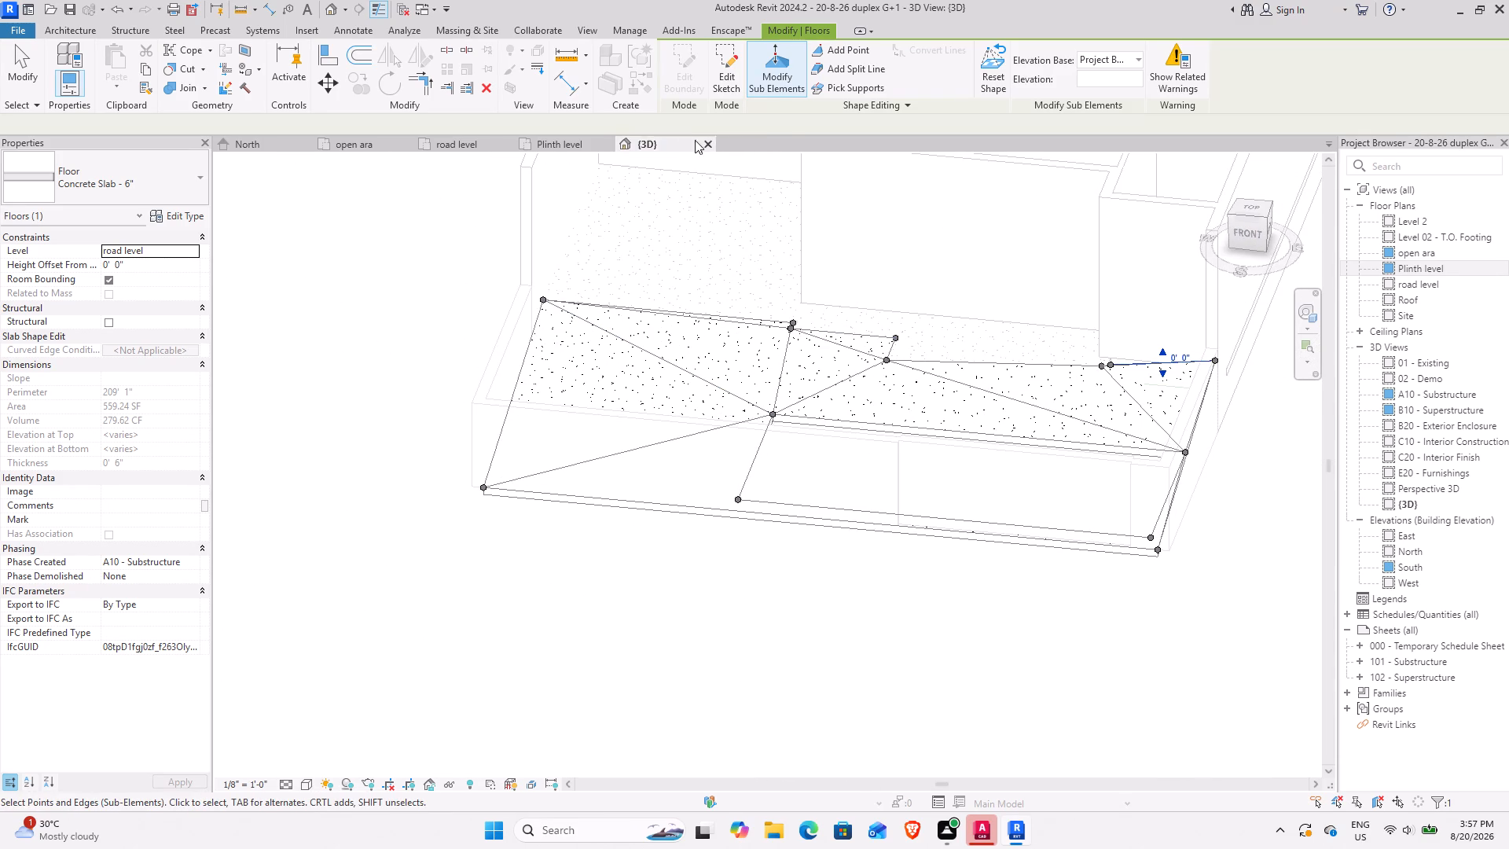
{"action": "key", "text": "Escape"}
{"action": "key", "text": "Escape"}
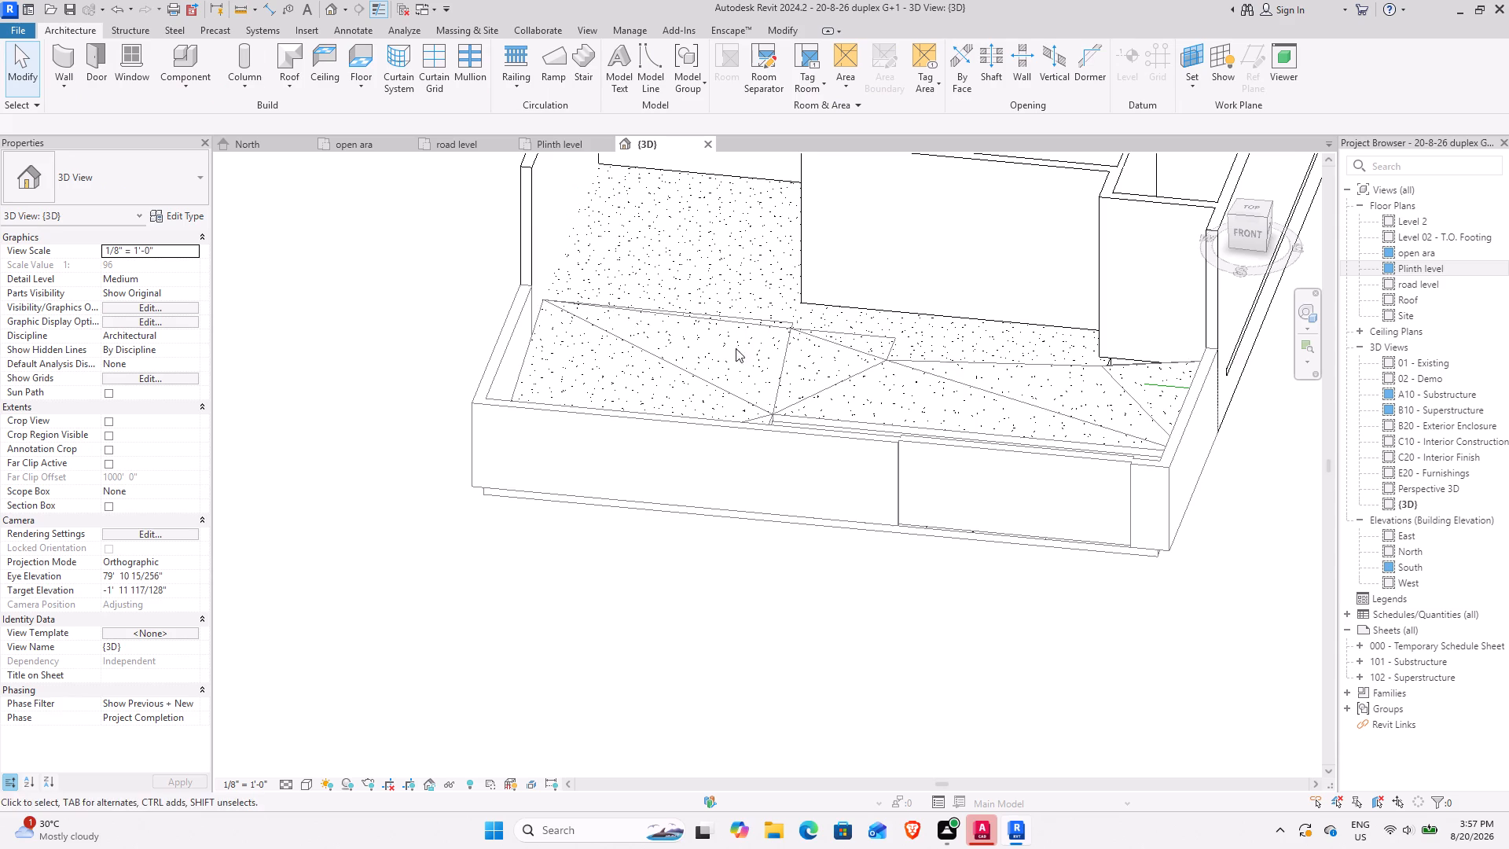
{"action": "scroll", "coordinate": [793, 362], "scroll_direction": "down", "scroll_amount": 4}
{"action": "middle_click_drag", "start_coordinate": [803, 358], "coordinate": [693, 513]}
{"action": "left_click", "coordinate": [301, 785]}
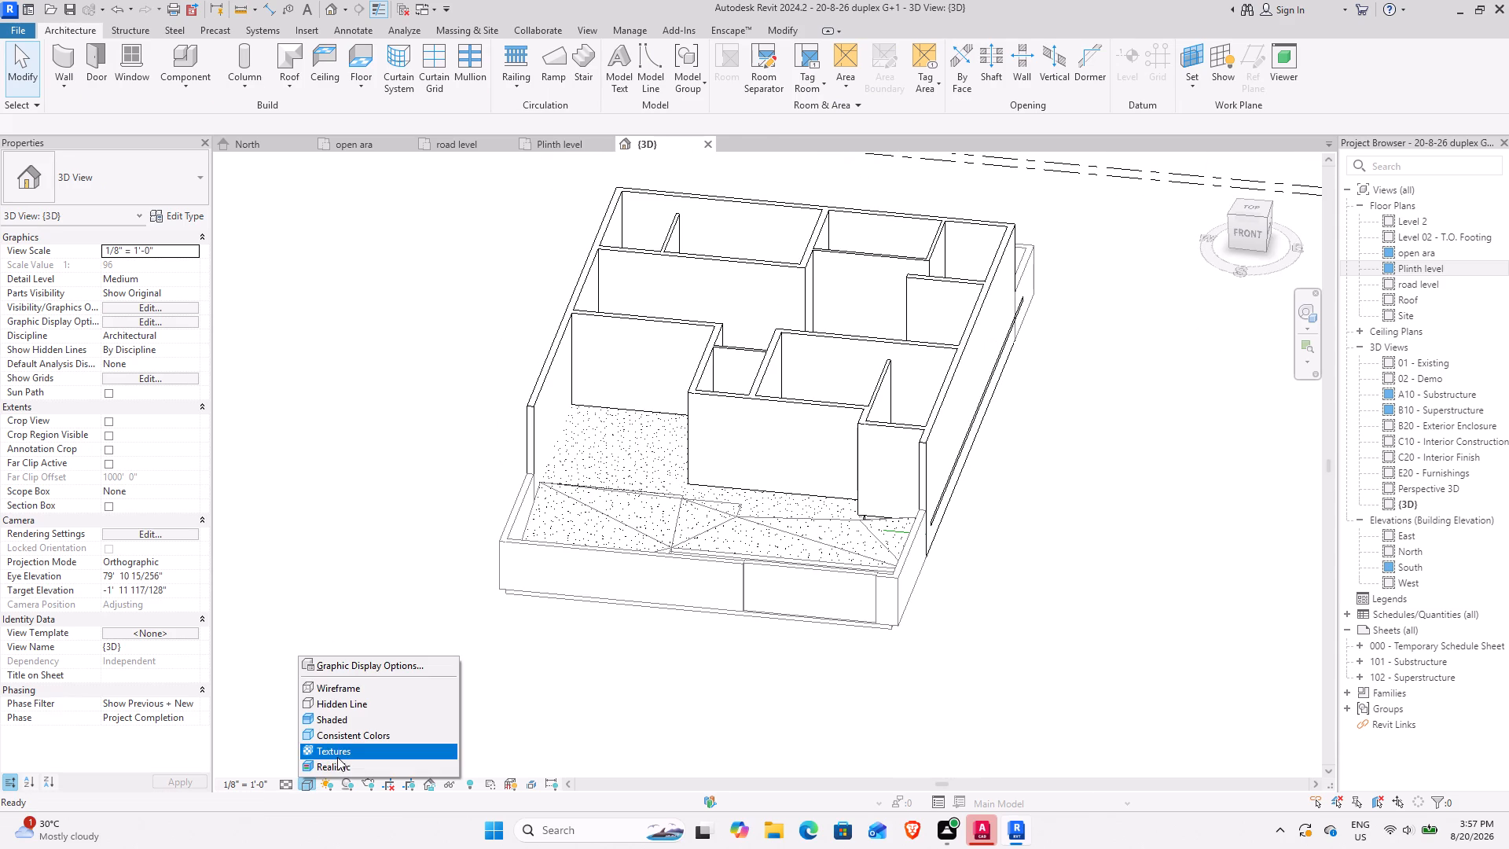
{"action": "left_click", "coordinate": [336, 763]}
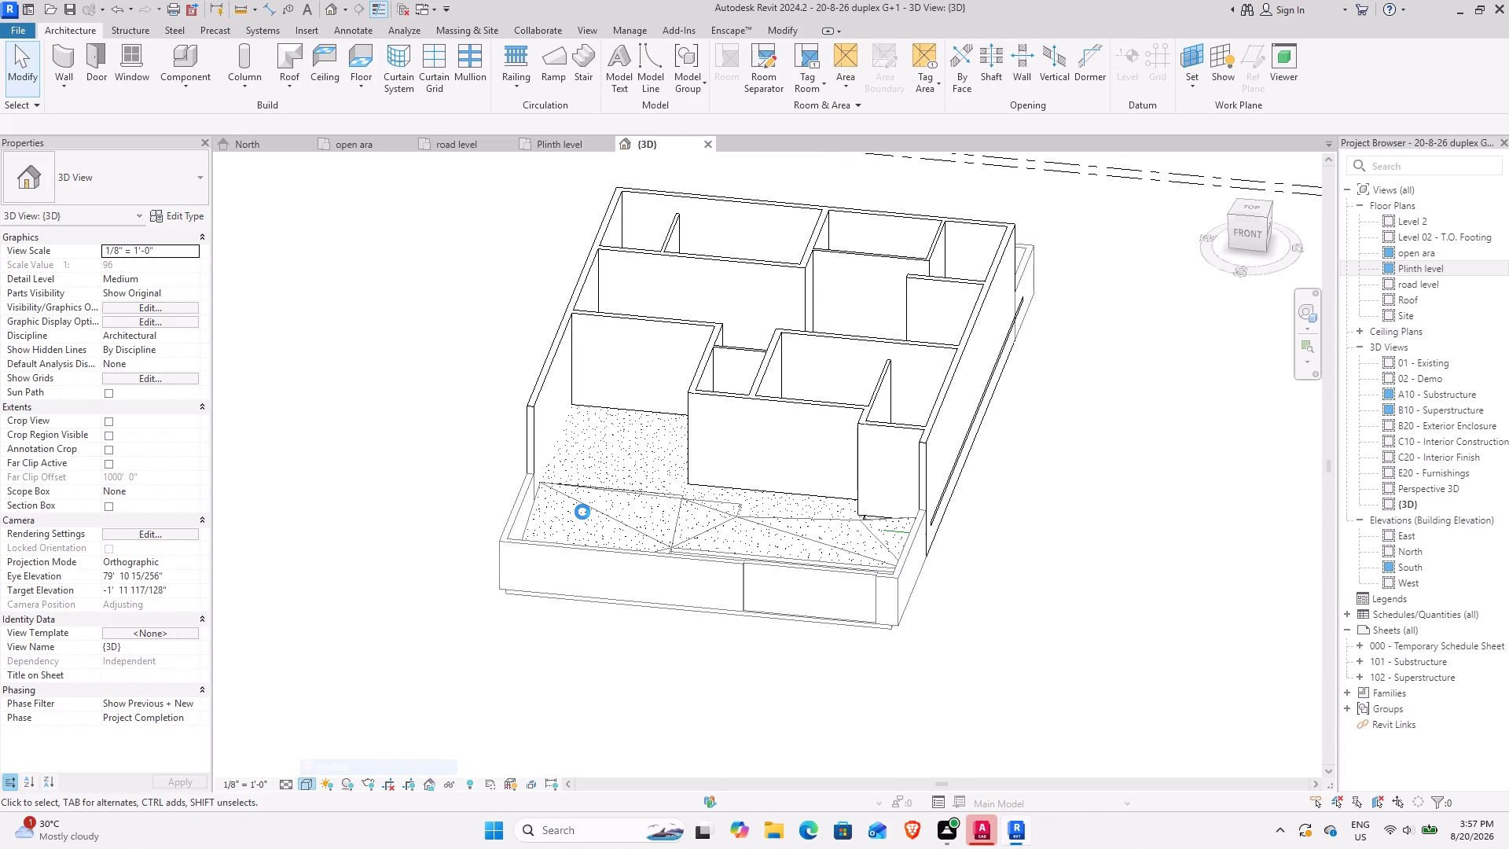
{"action": "middle_click_drag", "start_coordinate": [553, 572], "coordinate": [691, 667], "text": "shift"}
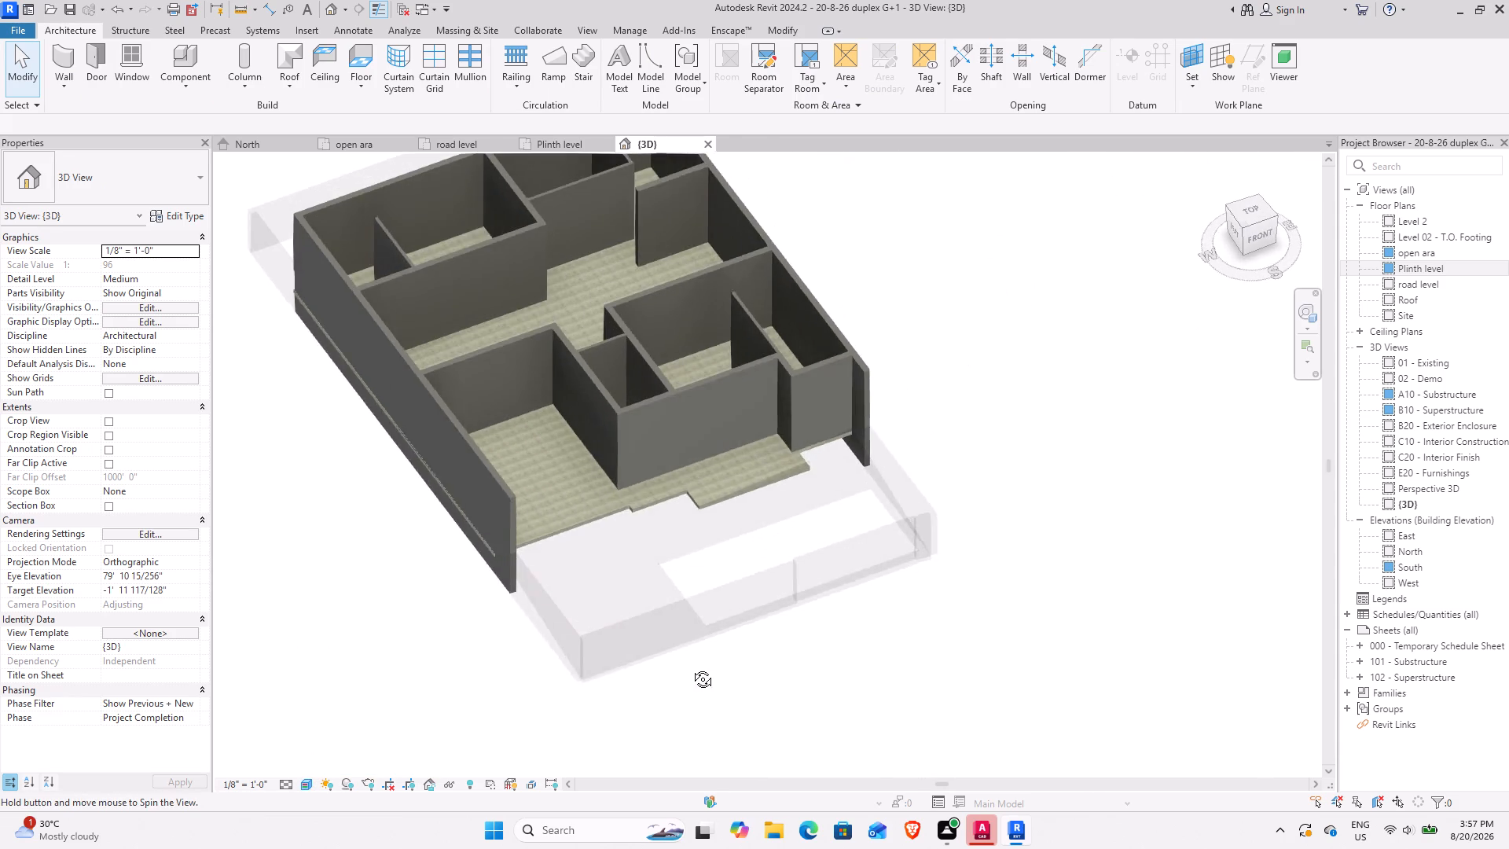
{"action": "middle_click_drag", "start_coordinate": [691, 667], "coordinate": [693, 670], "text": "shift"}
{"action": "middle_click_drag", "start_coordinate": [685, 671], "coordinate": [781, 483], "text": "shift"}
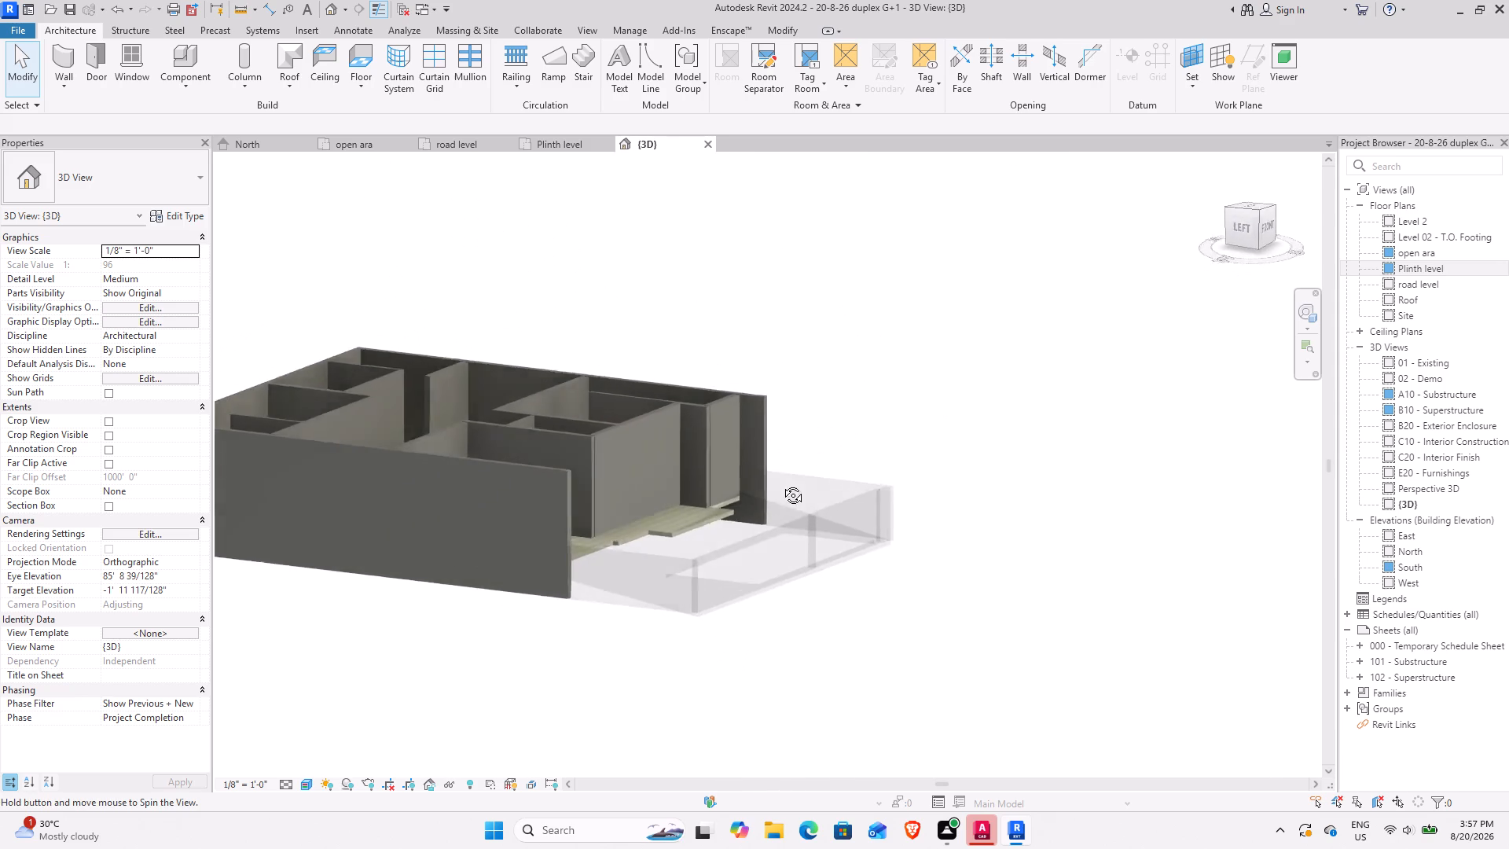
{"action": "middle_click_drag", "start_coordinate": [781, 483], "coordinate": [551, 532], "text": "shift"}
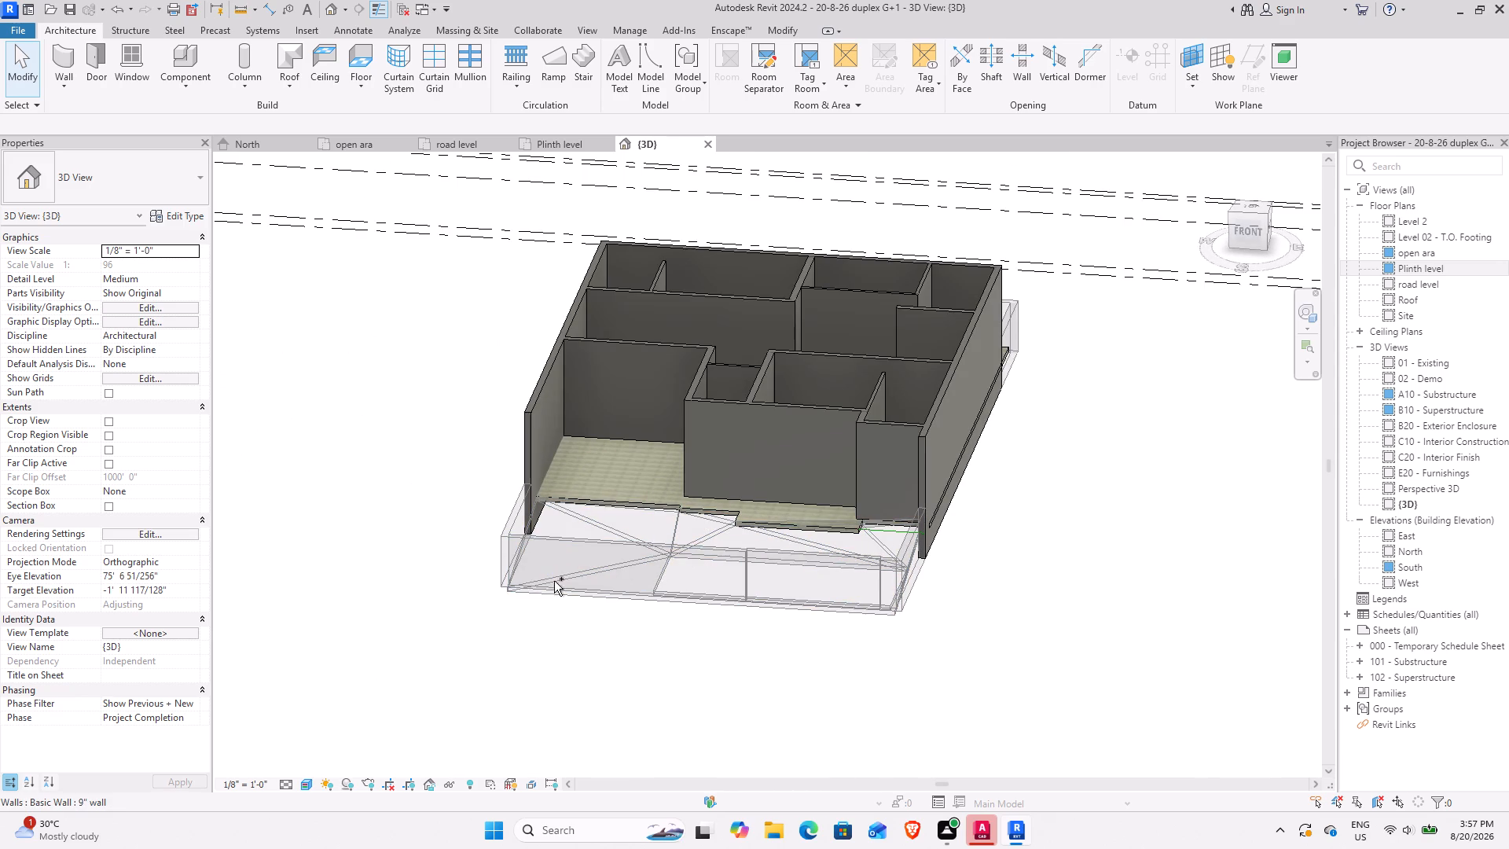
Undo the visual style change and the front yard slab's elevation edits back to the flat, unshaped slab.
{"action": "key", "text": "ctrl+z"}
{"action": "key", "text": "ctrl+z"}
{"action": "key", "text": "ctrl+z"}
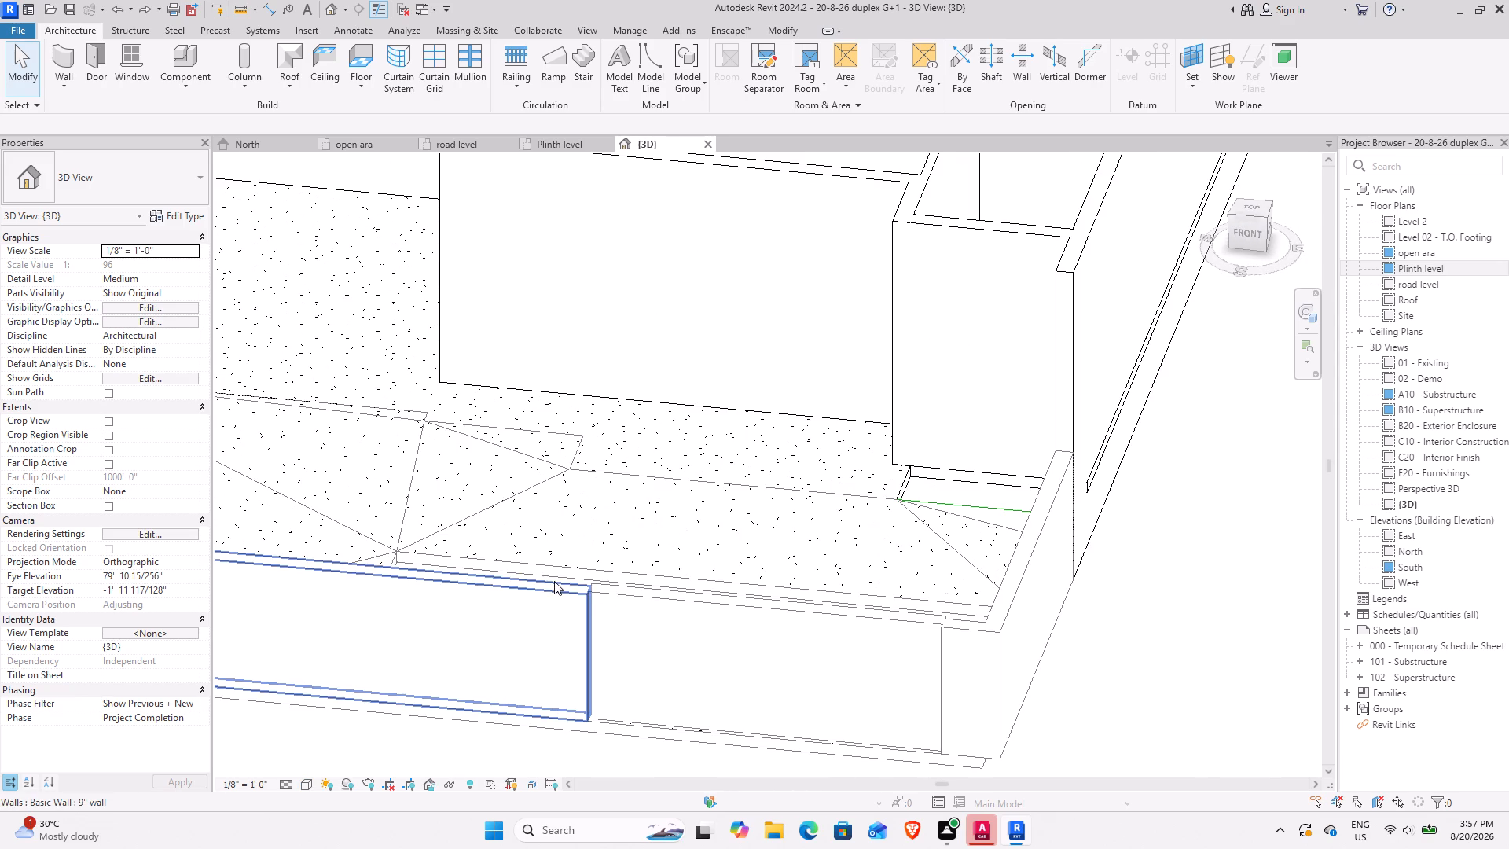
{"action": "key", "text": "ctrl+z"}
{"action": "key", "text": "ctrl+z"}
{"action": "key", "text": "ctrl+z"}
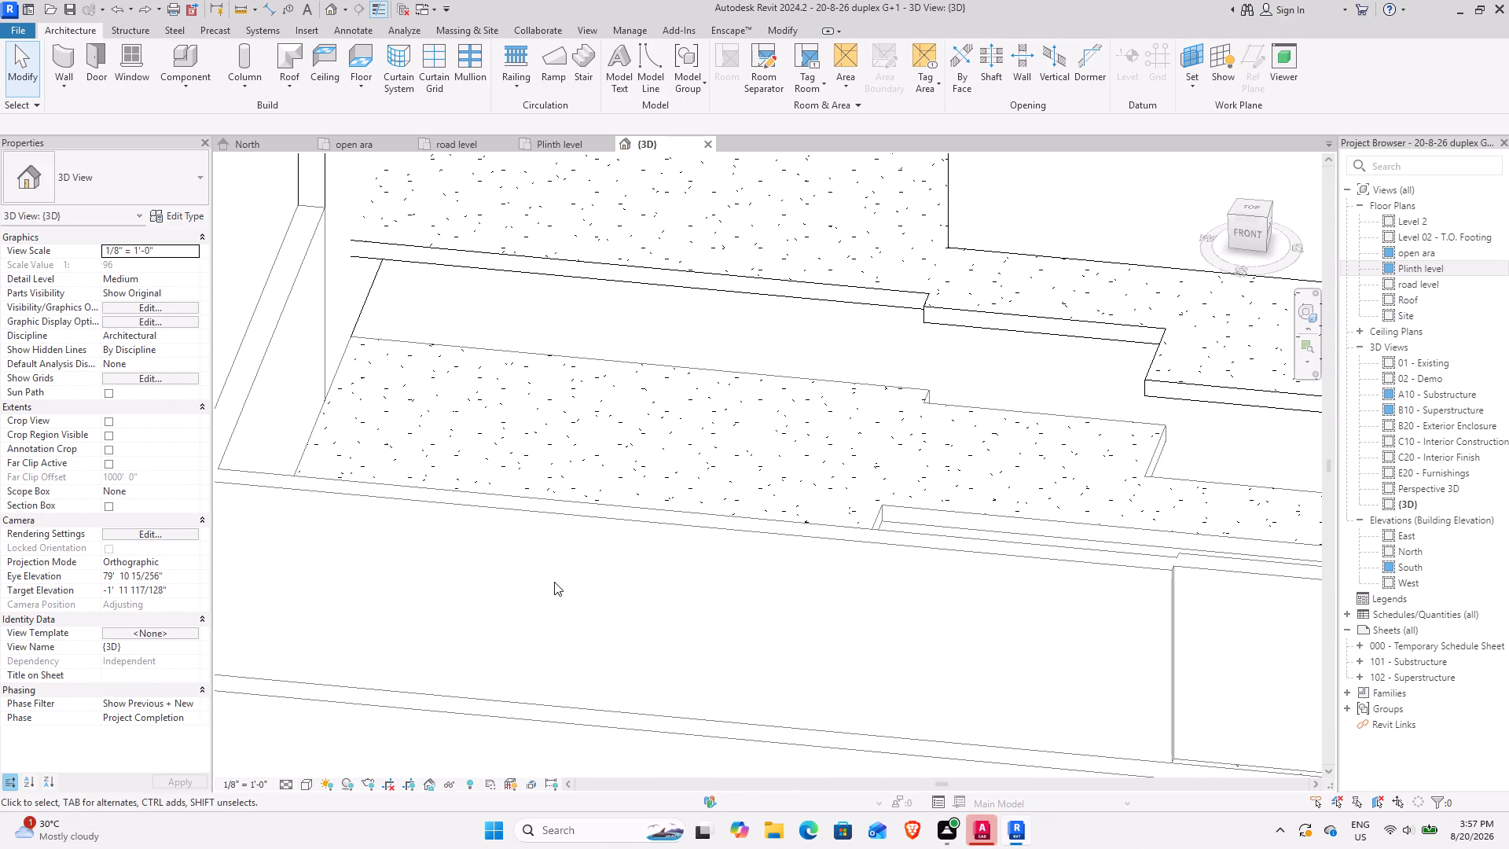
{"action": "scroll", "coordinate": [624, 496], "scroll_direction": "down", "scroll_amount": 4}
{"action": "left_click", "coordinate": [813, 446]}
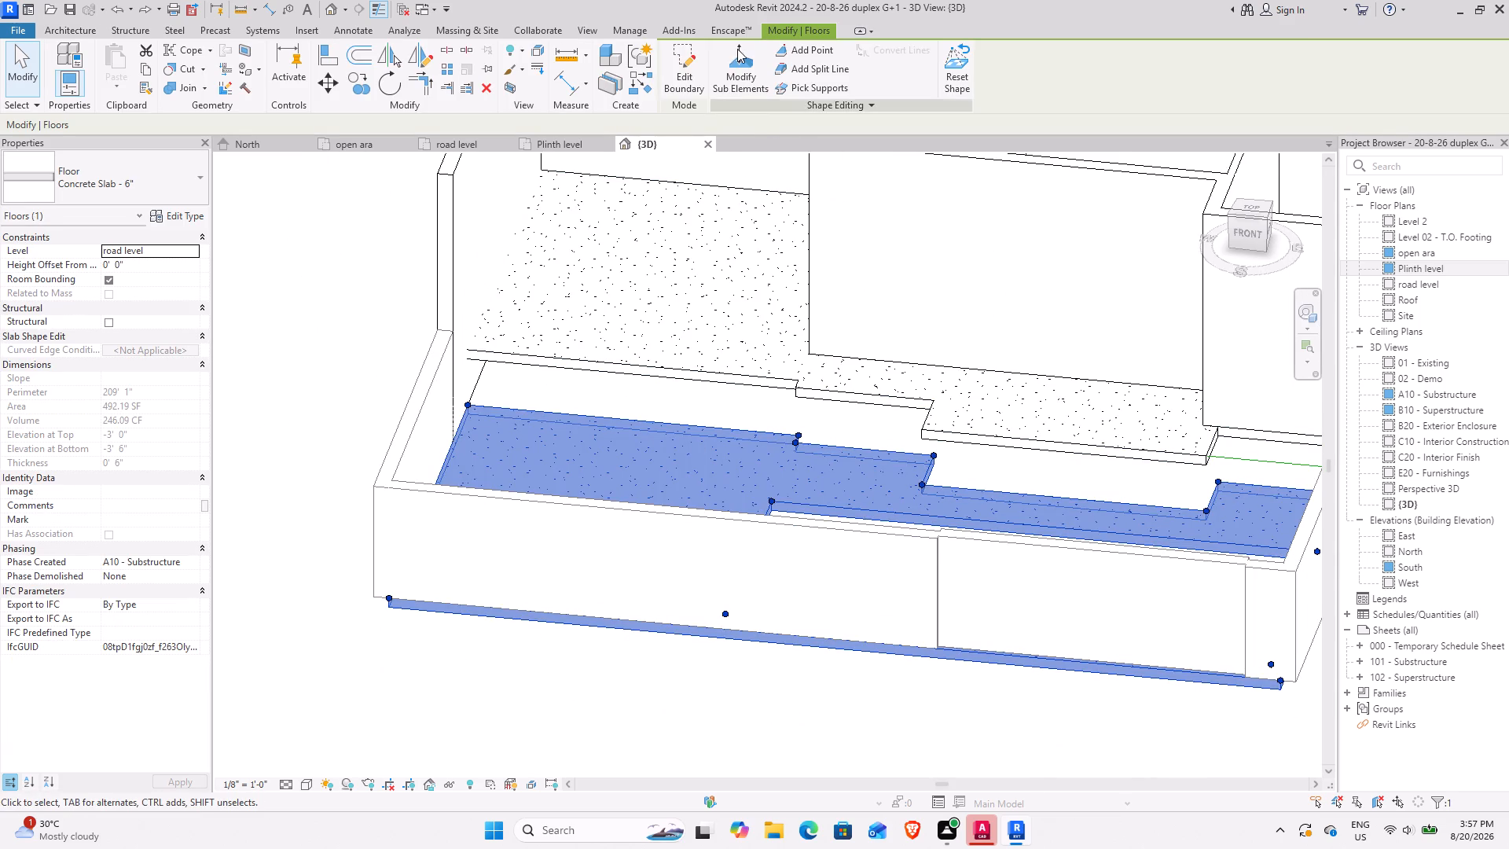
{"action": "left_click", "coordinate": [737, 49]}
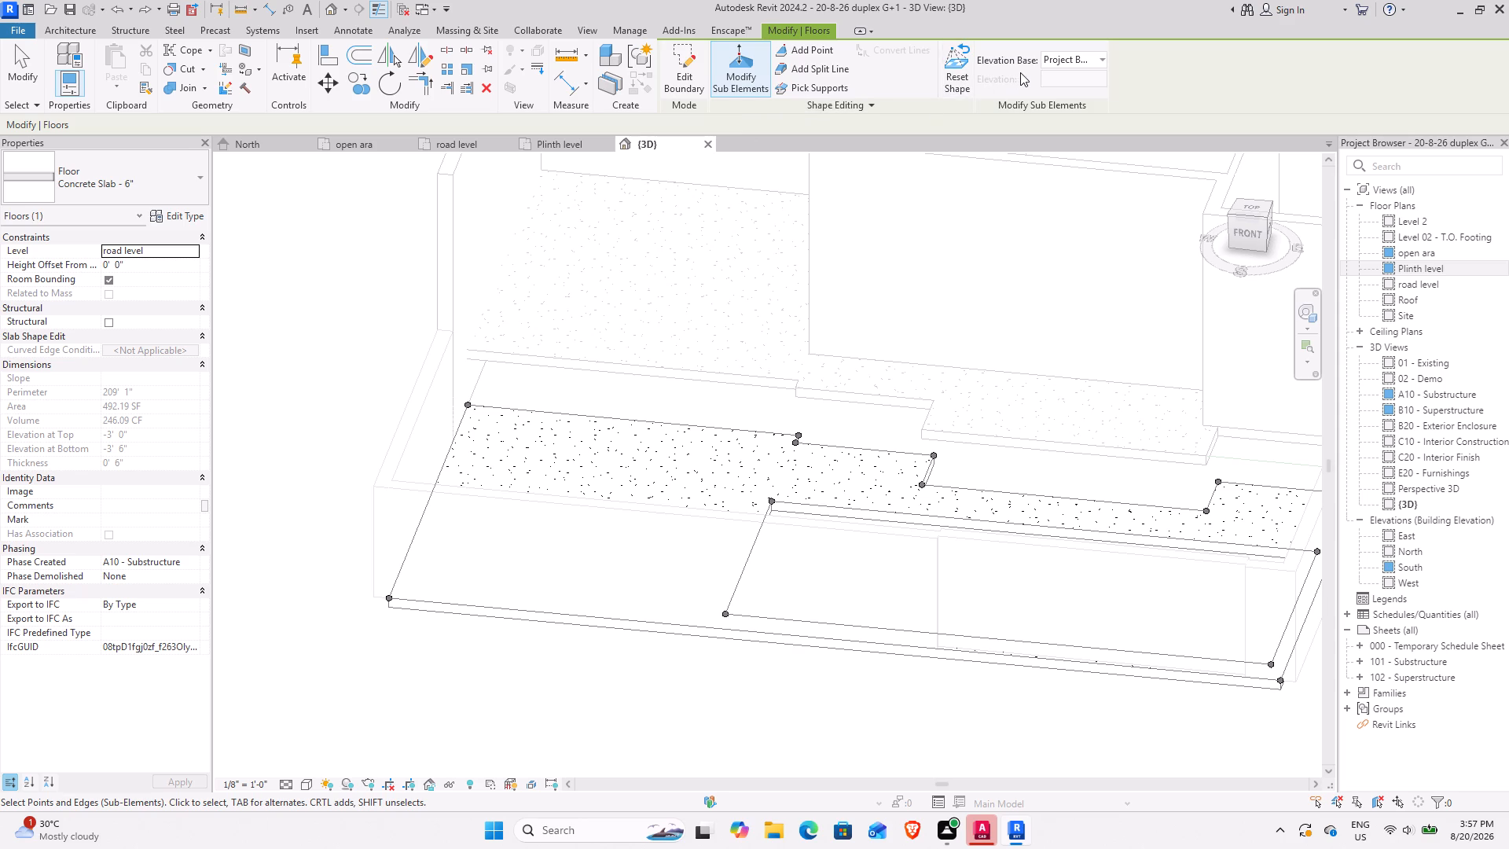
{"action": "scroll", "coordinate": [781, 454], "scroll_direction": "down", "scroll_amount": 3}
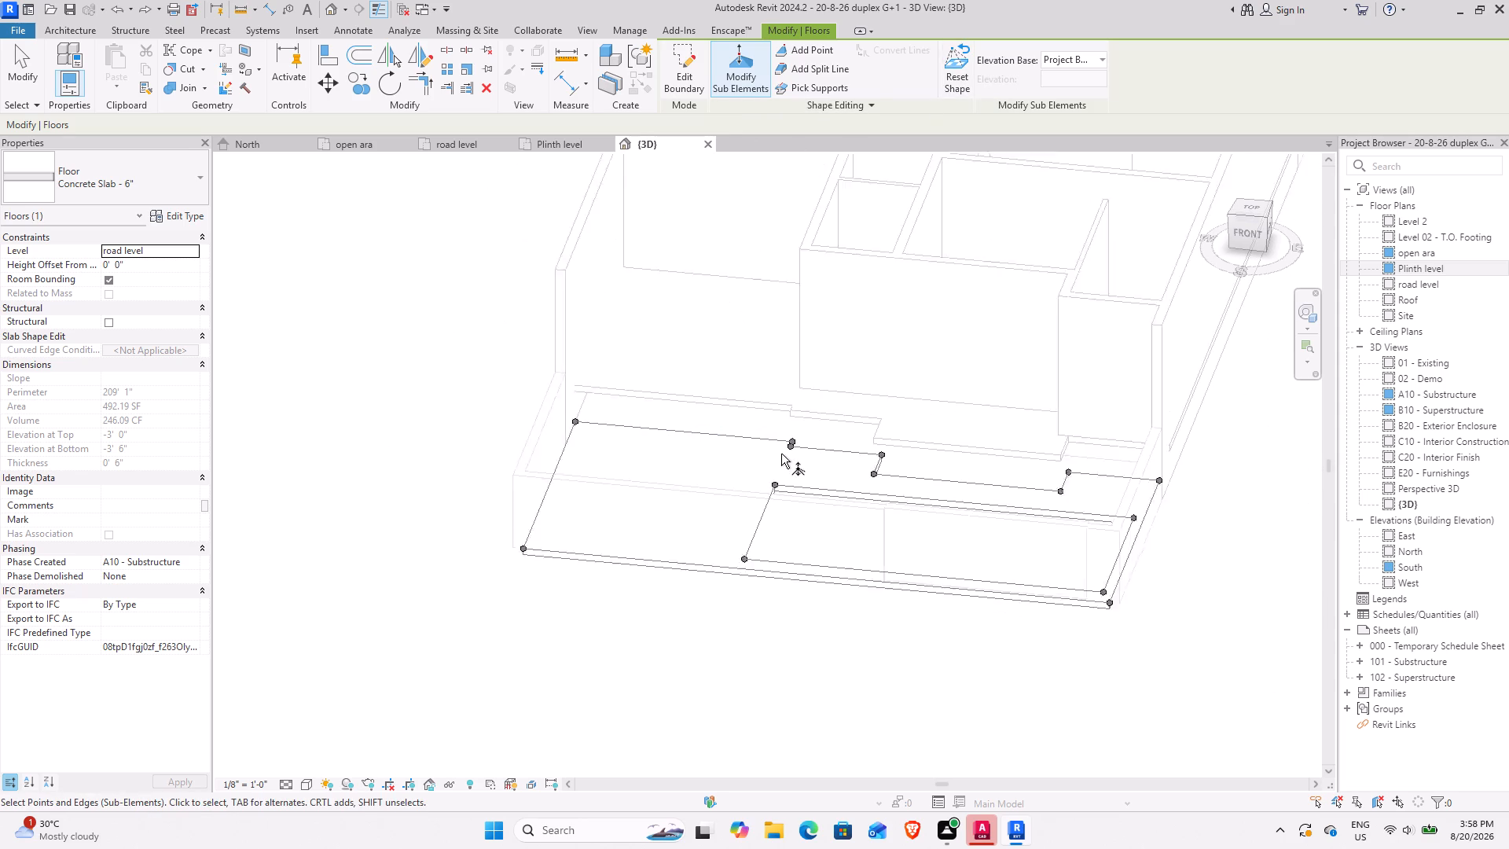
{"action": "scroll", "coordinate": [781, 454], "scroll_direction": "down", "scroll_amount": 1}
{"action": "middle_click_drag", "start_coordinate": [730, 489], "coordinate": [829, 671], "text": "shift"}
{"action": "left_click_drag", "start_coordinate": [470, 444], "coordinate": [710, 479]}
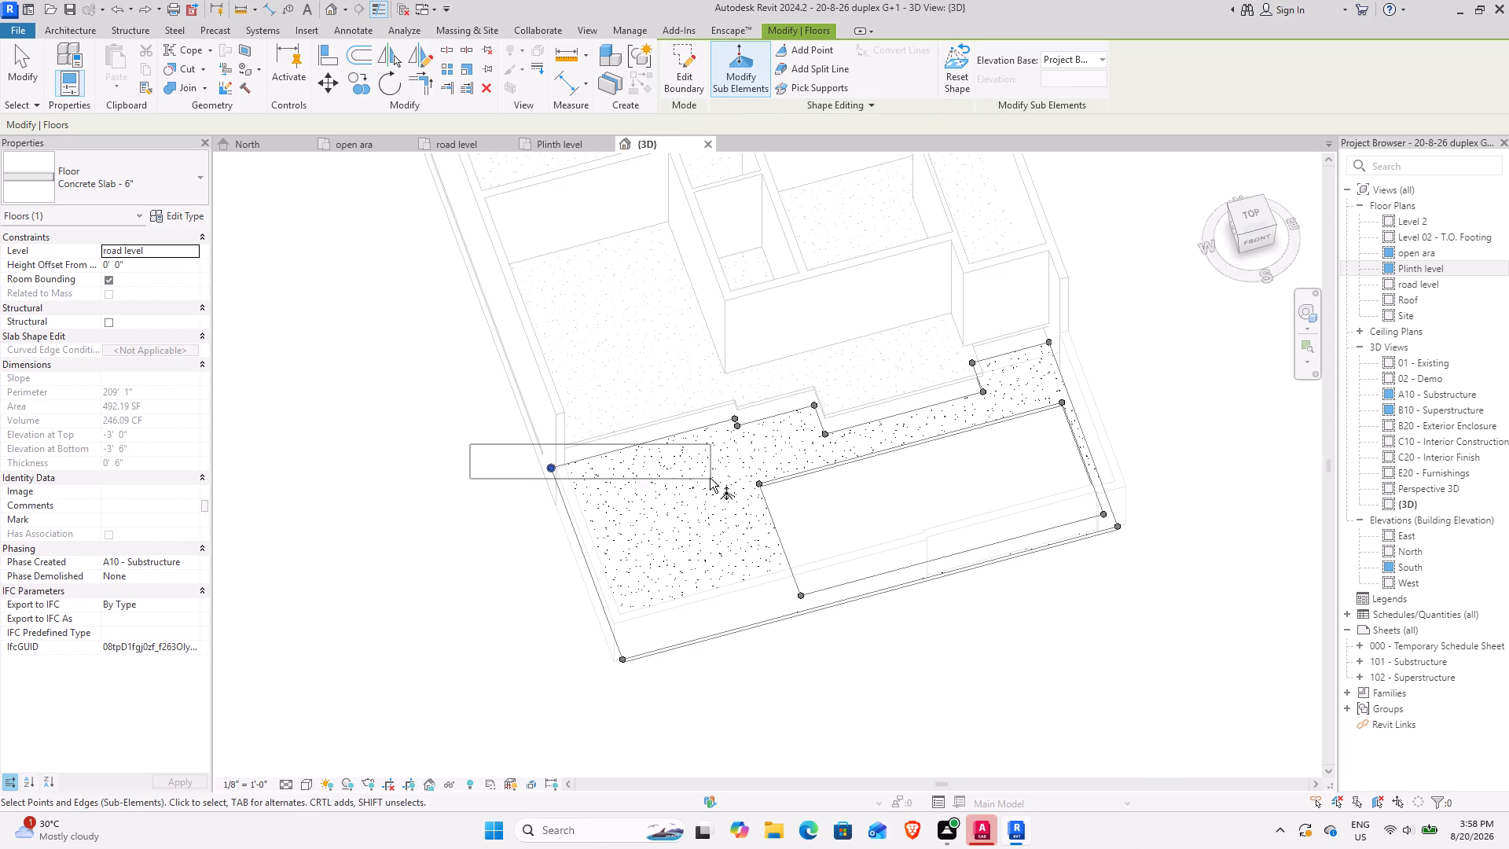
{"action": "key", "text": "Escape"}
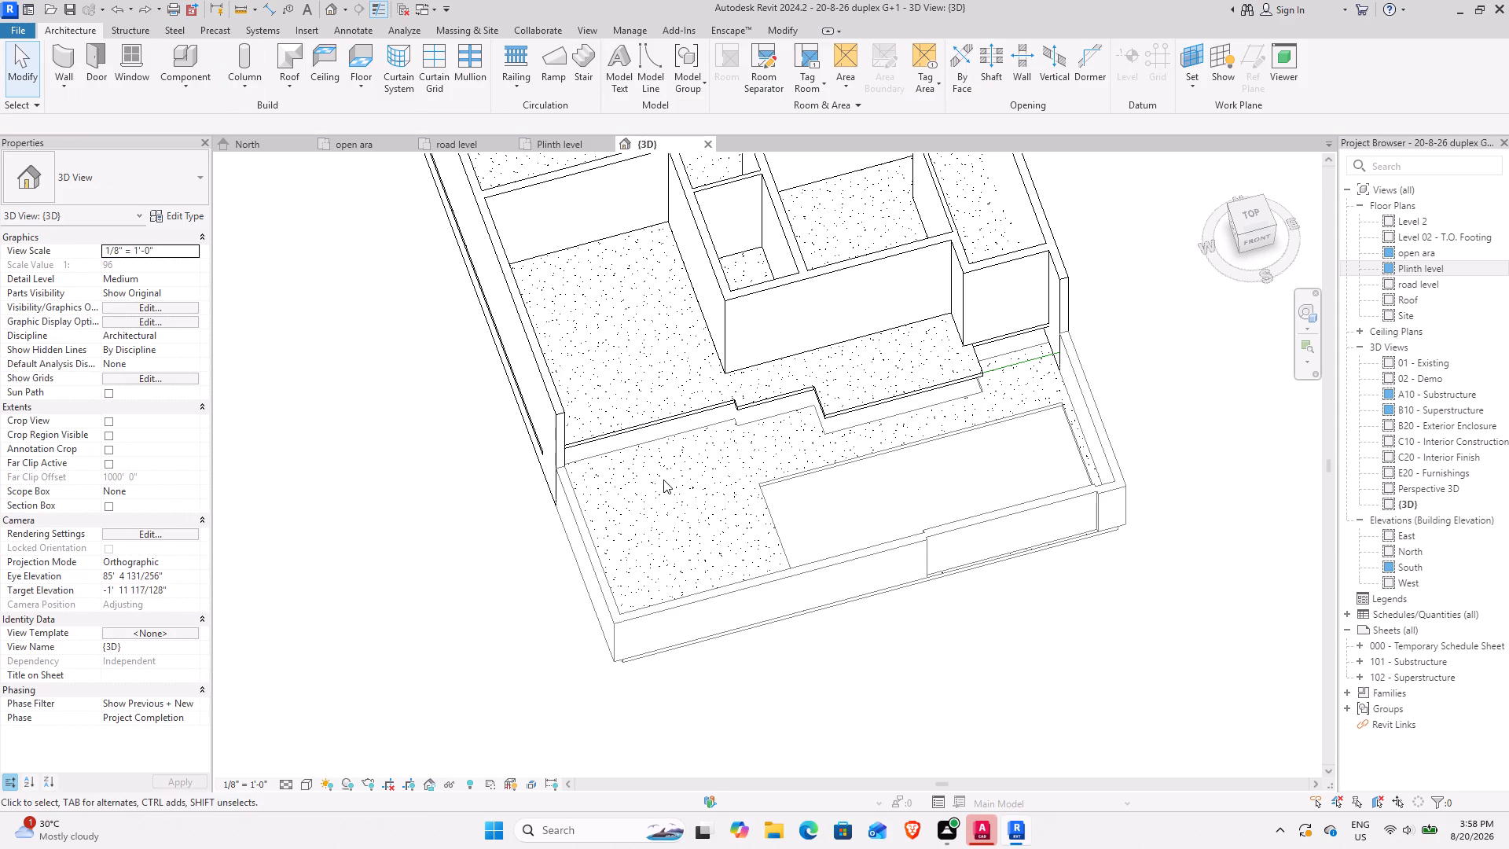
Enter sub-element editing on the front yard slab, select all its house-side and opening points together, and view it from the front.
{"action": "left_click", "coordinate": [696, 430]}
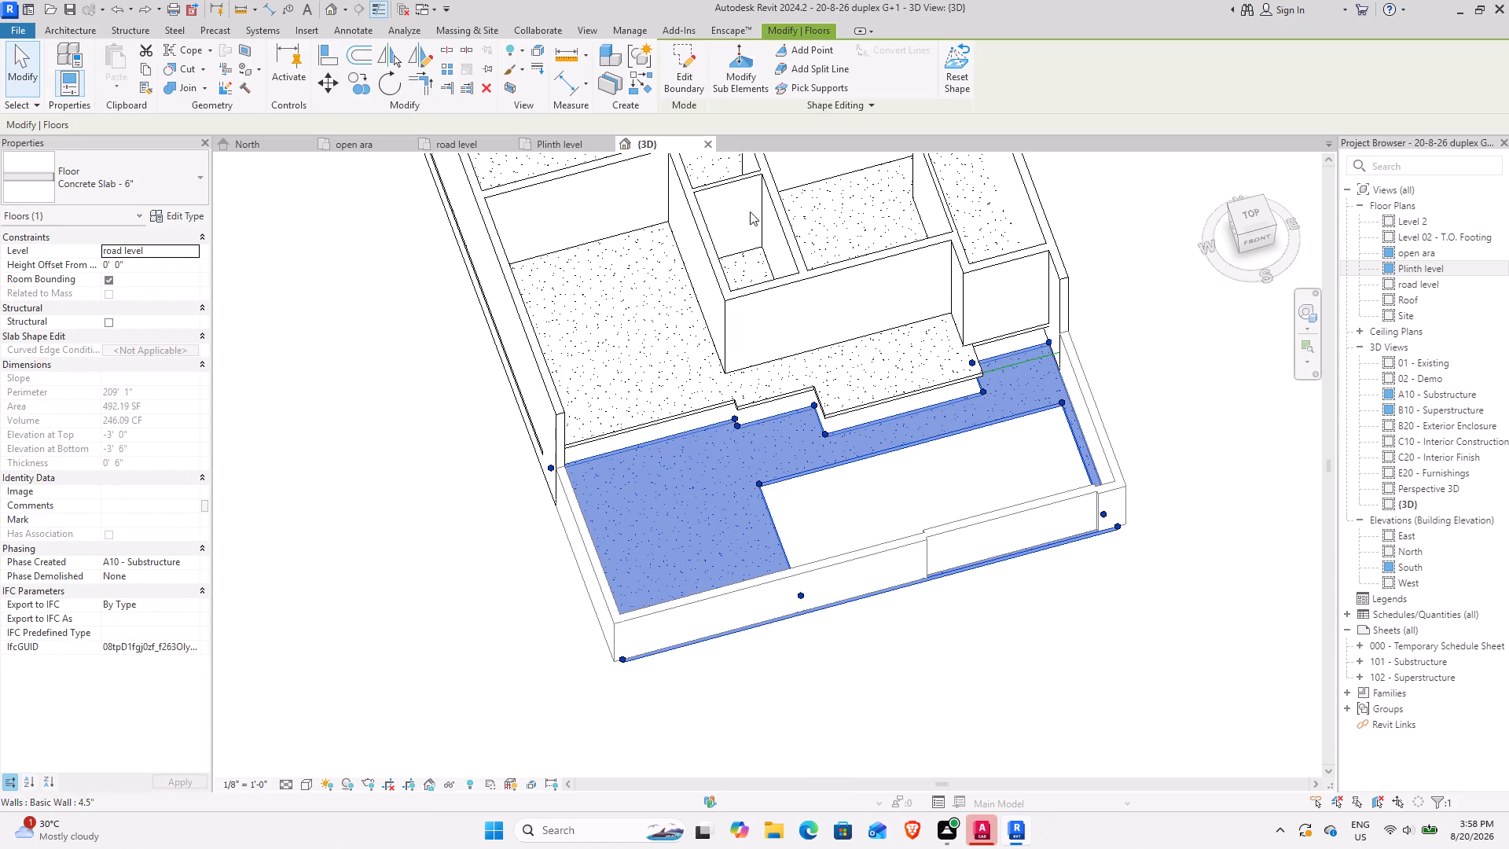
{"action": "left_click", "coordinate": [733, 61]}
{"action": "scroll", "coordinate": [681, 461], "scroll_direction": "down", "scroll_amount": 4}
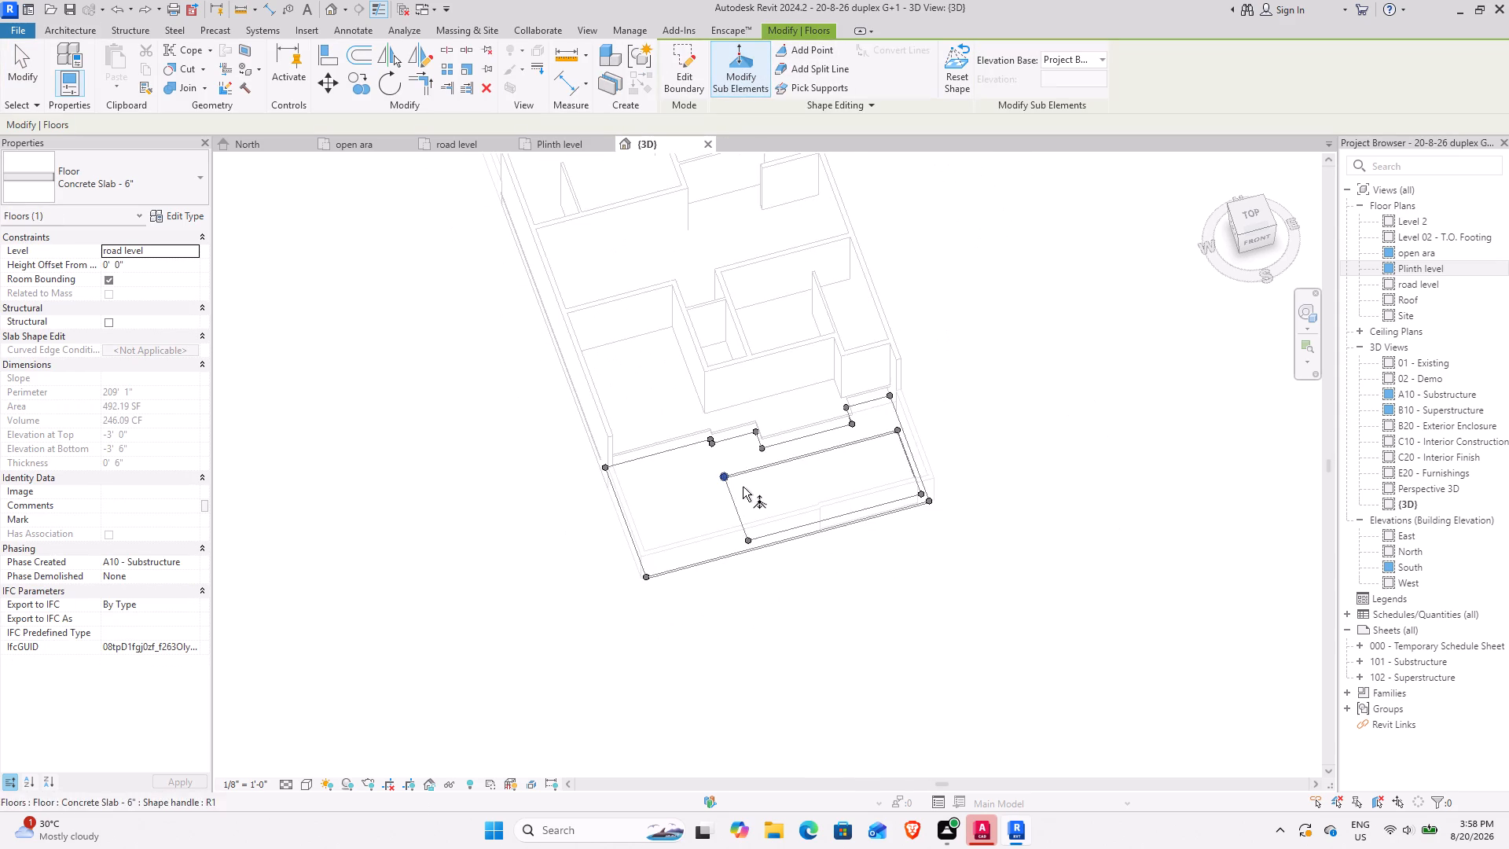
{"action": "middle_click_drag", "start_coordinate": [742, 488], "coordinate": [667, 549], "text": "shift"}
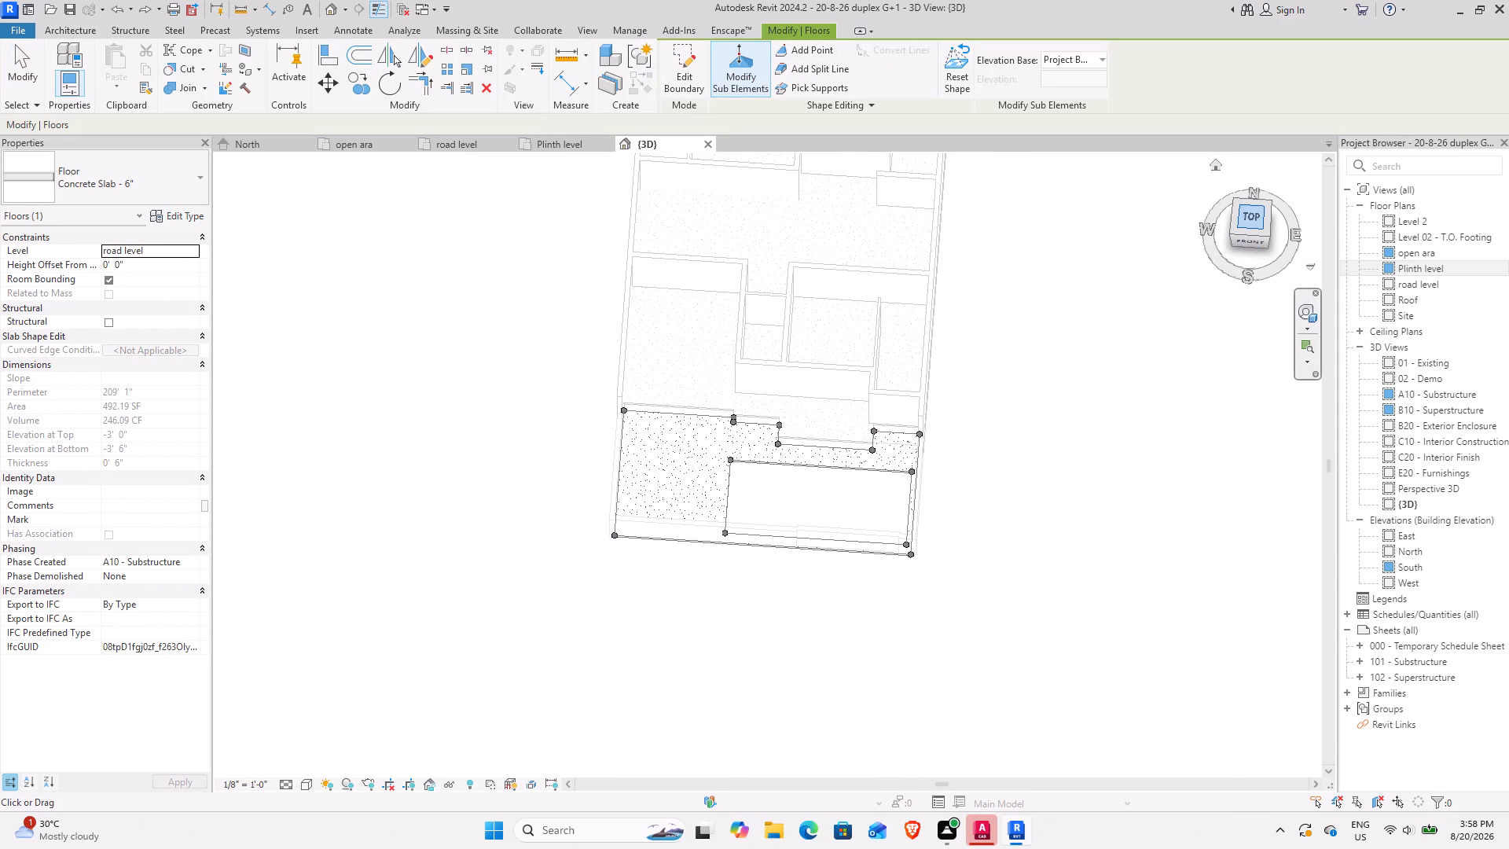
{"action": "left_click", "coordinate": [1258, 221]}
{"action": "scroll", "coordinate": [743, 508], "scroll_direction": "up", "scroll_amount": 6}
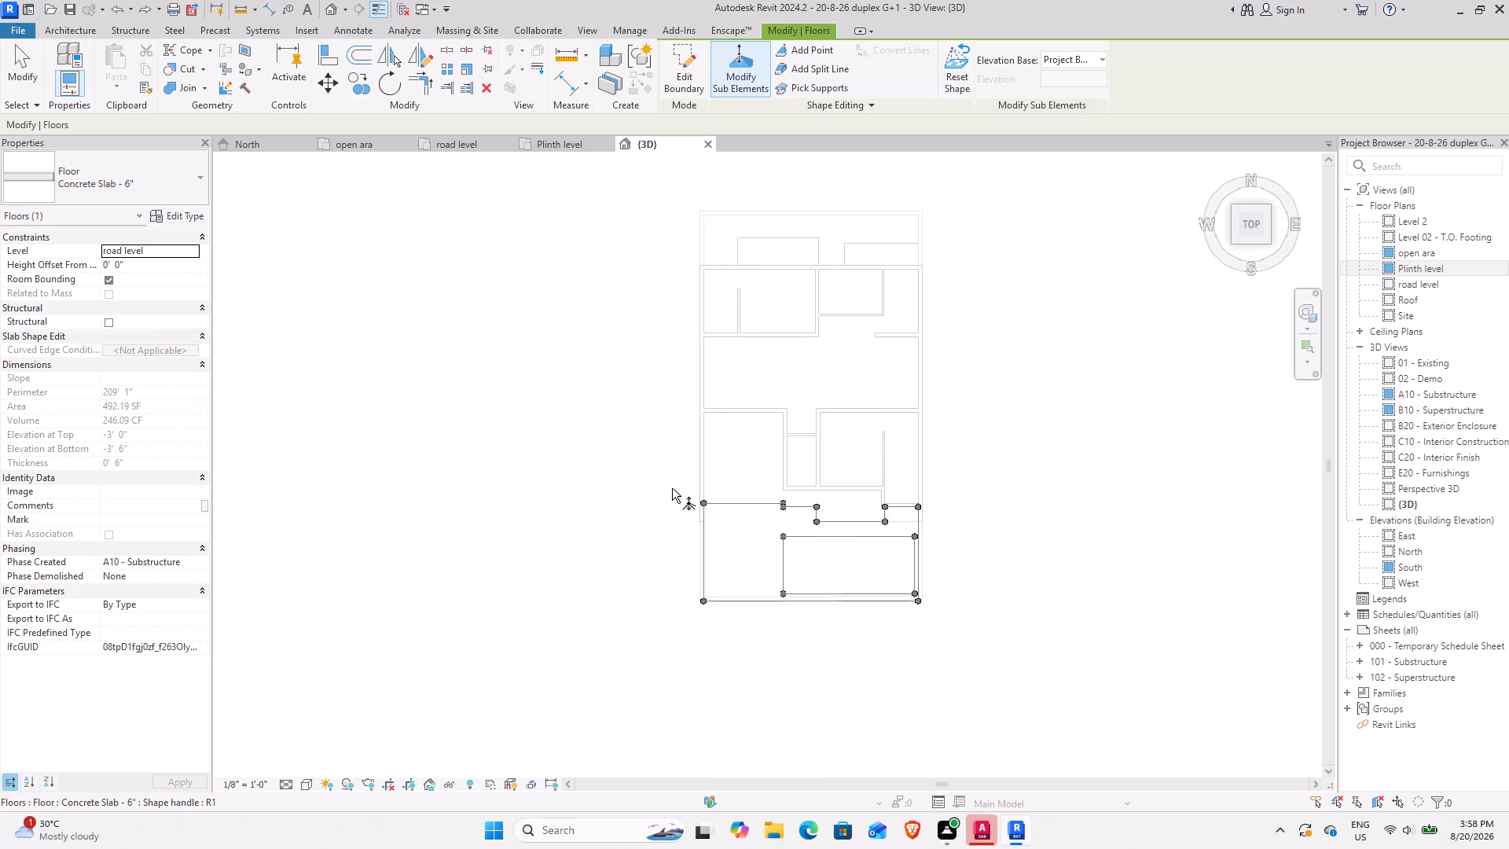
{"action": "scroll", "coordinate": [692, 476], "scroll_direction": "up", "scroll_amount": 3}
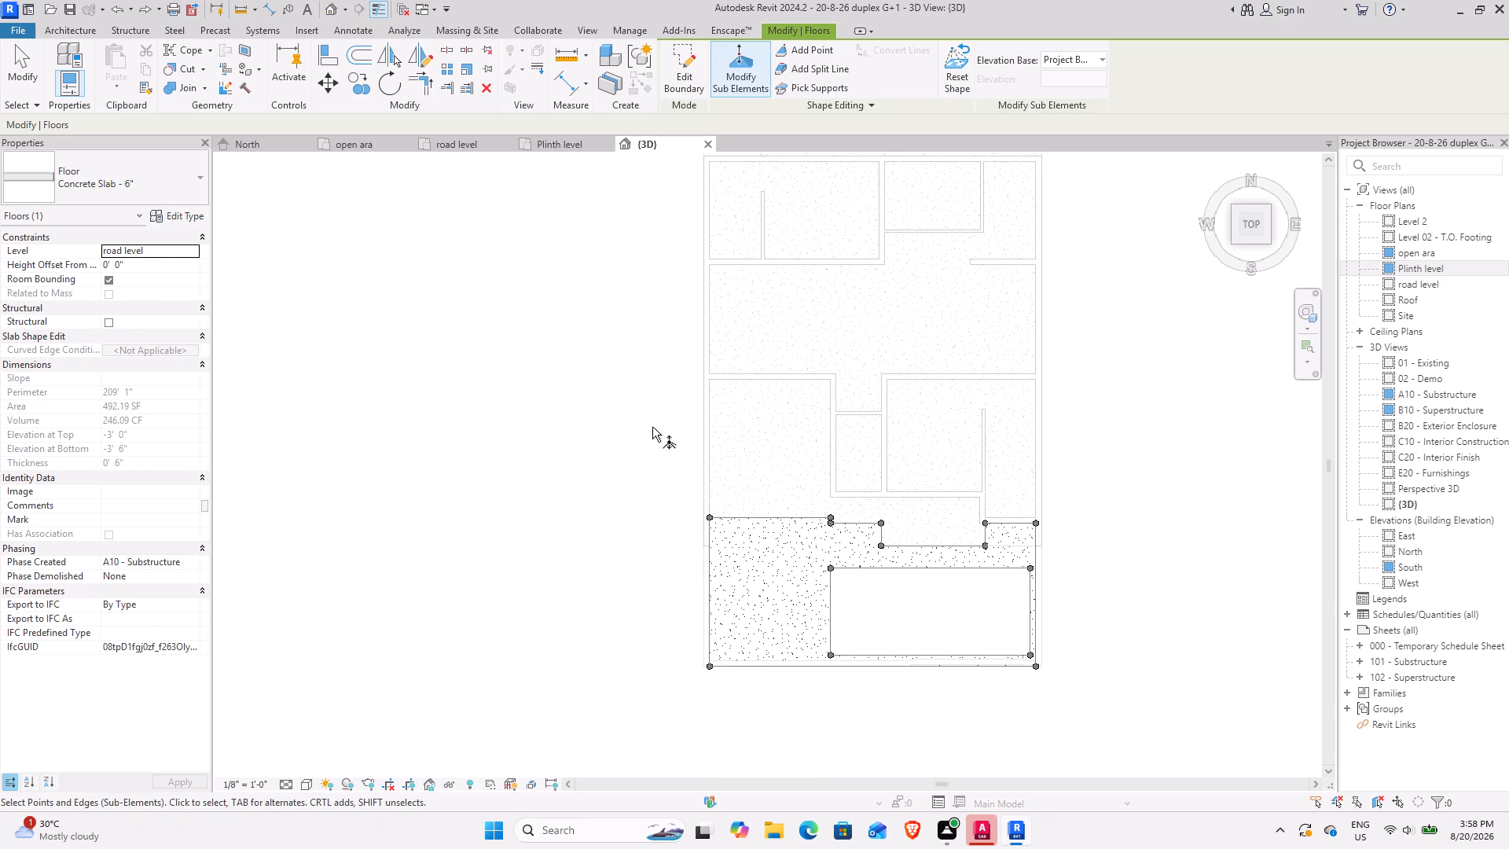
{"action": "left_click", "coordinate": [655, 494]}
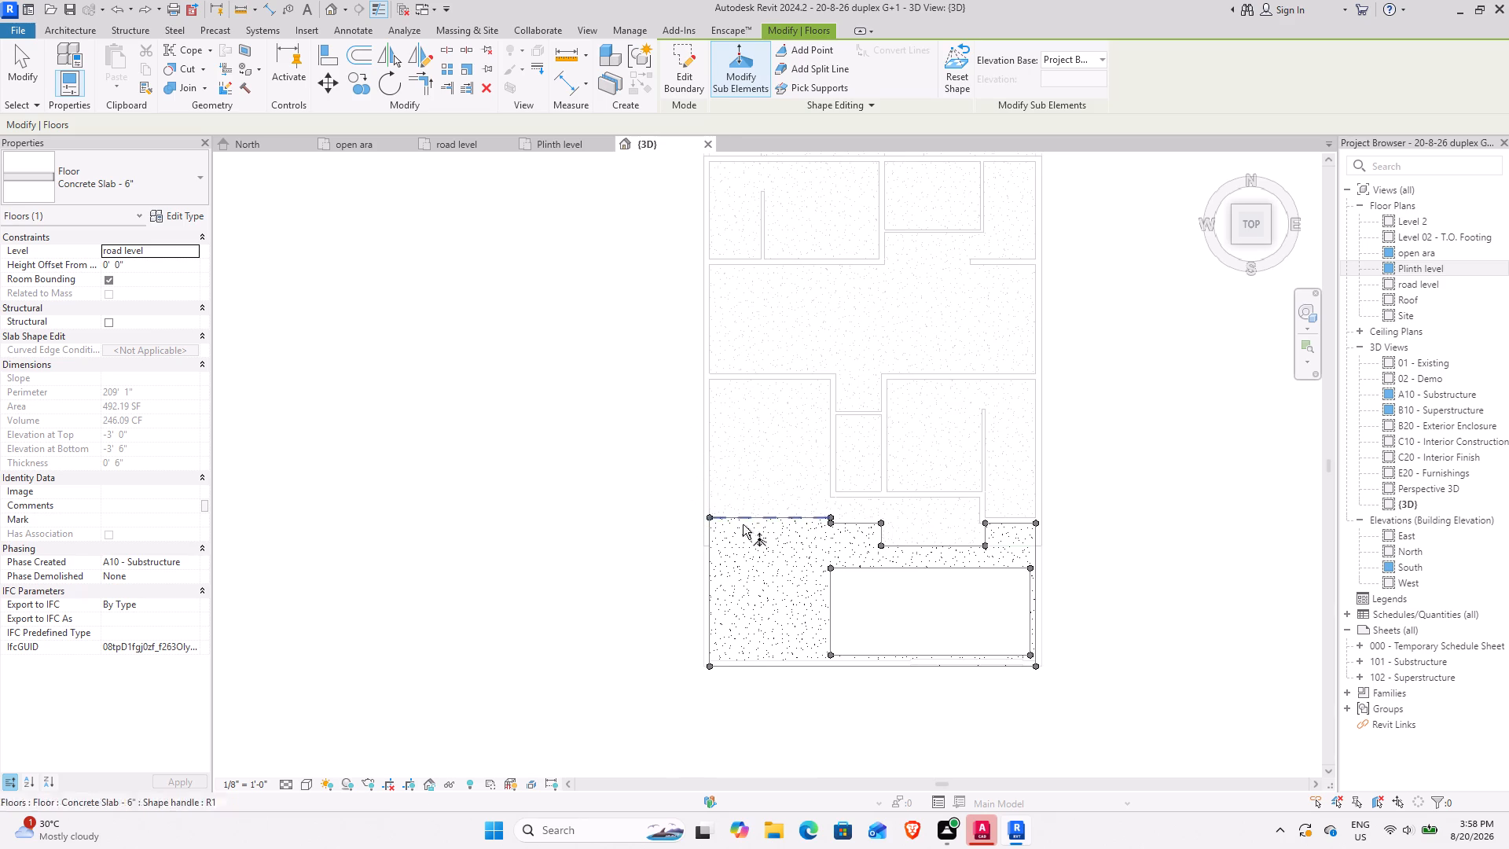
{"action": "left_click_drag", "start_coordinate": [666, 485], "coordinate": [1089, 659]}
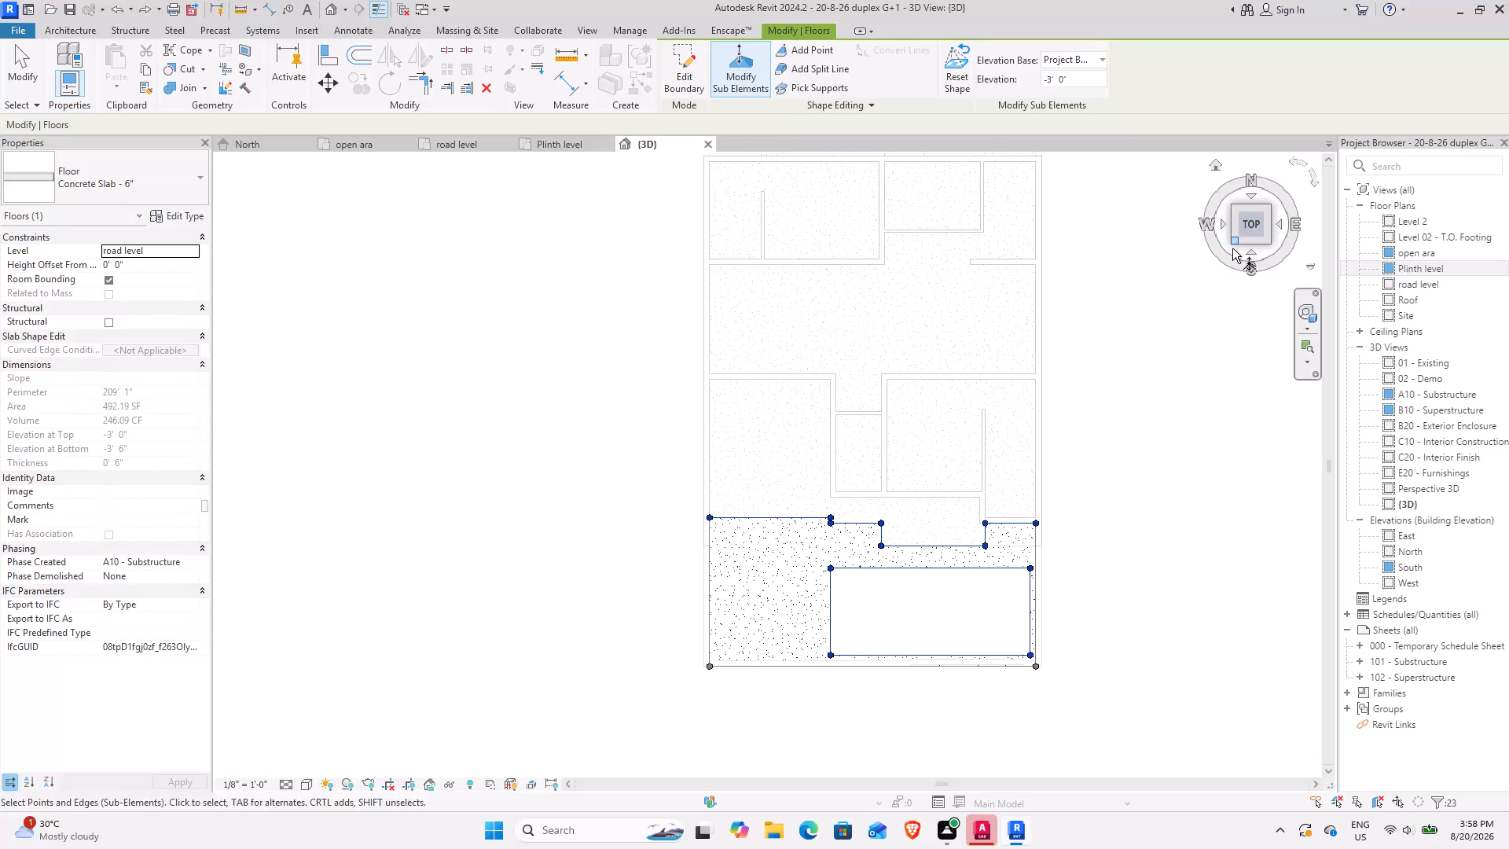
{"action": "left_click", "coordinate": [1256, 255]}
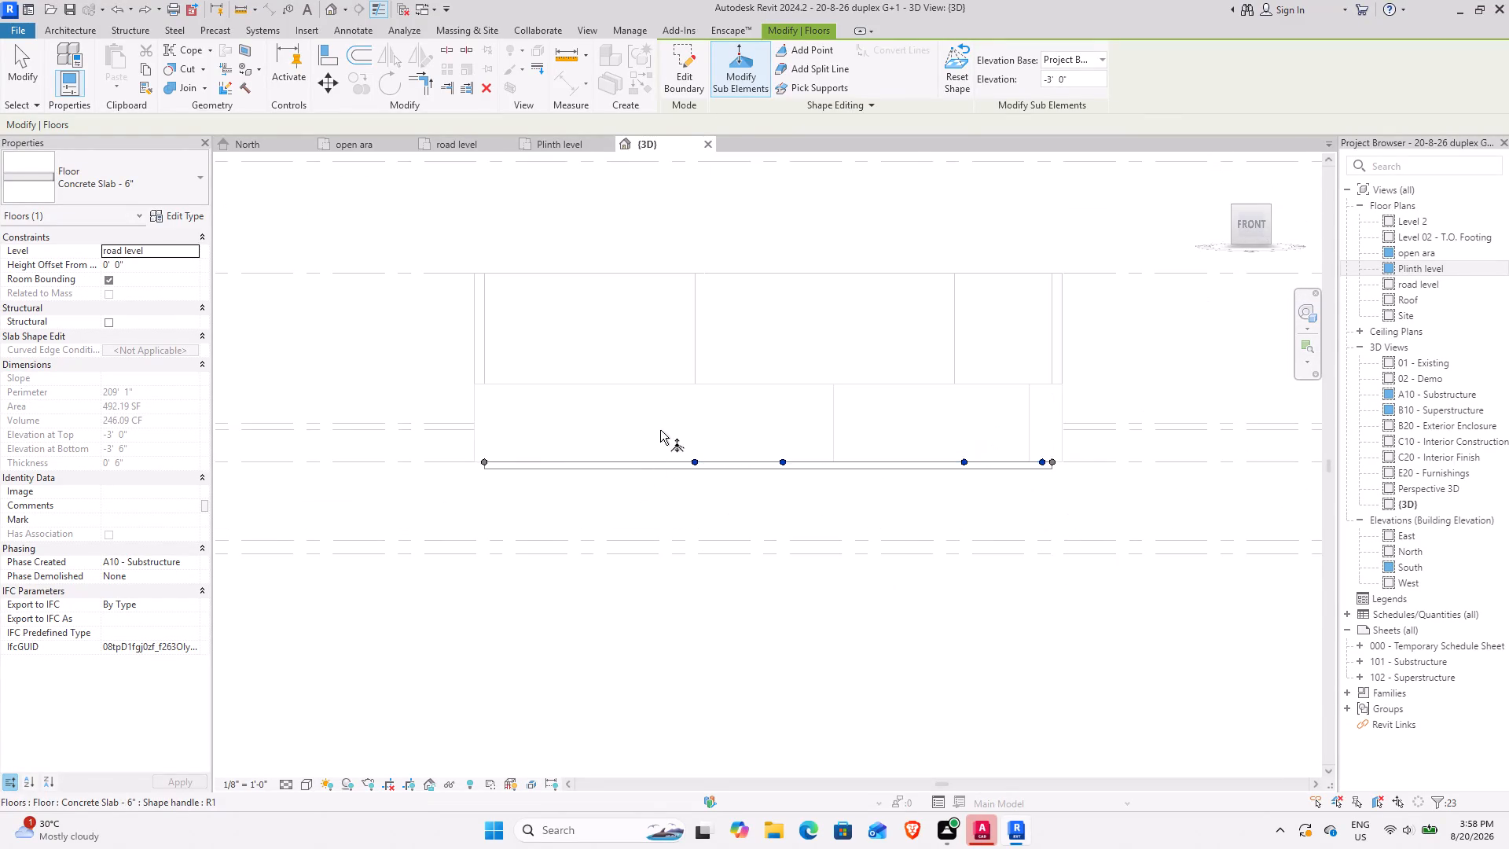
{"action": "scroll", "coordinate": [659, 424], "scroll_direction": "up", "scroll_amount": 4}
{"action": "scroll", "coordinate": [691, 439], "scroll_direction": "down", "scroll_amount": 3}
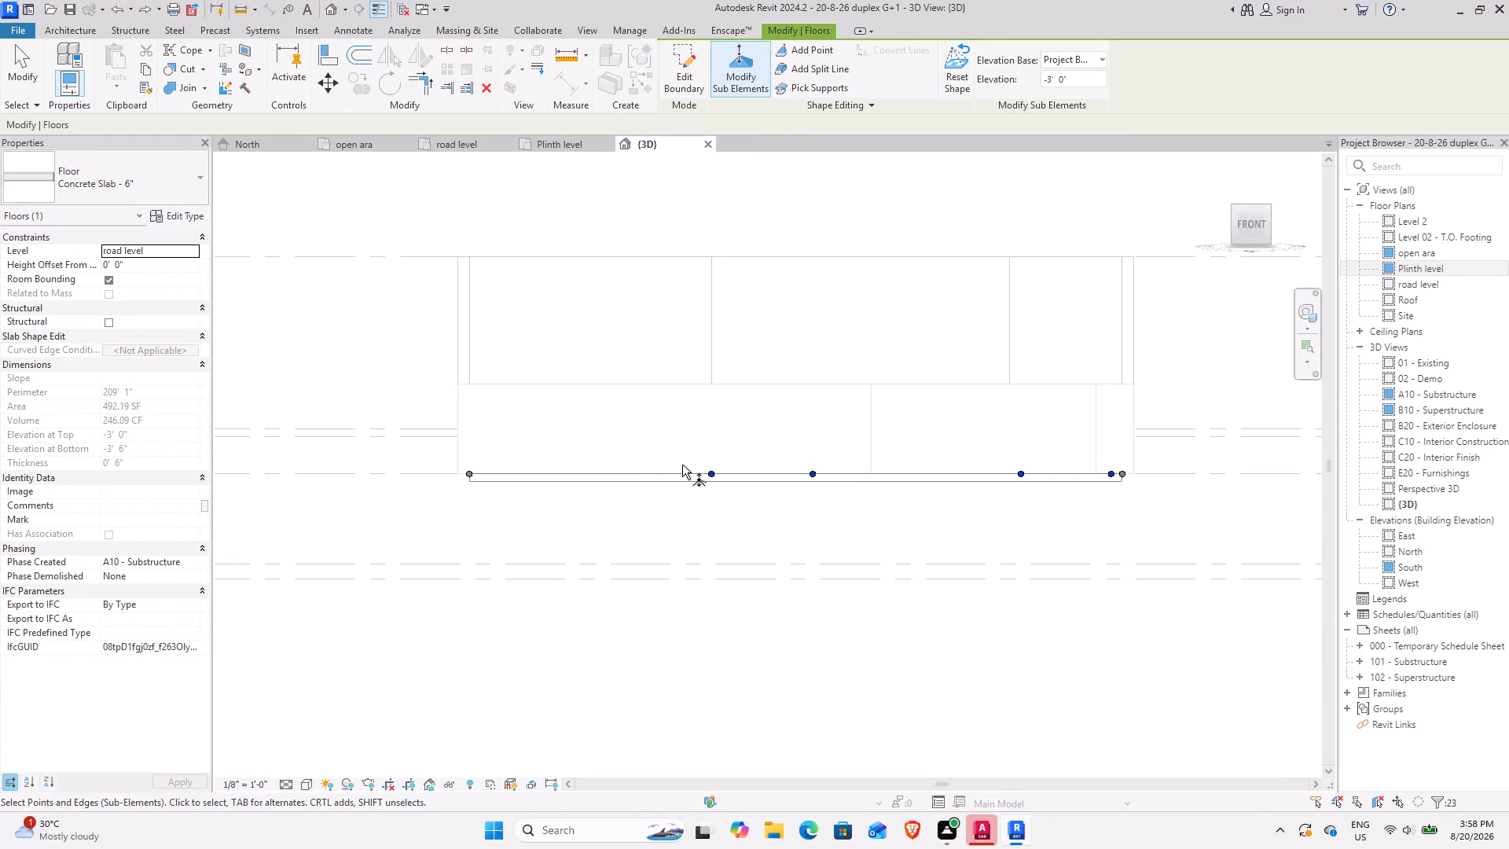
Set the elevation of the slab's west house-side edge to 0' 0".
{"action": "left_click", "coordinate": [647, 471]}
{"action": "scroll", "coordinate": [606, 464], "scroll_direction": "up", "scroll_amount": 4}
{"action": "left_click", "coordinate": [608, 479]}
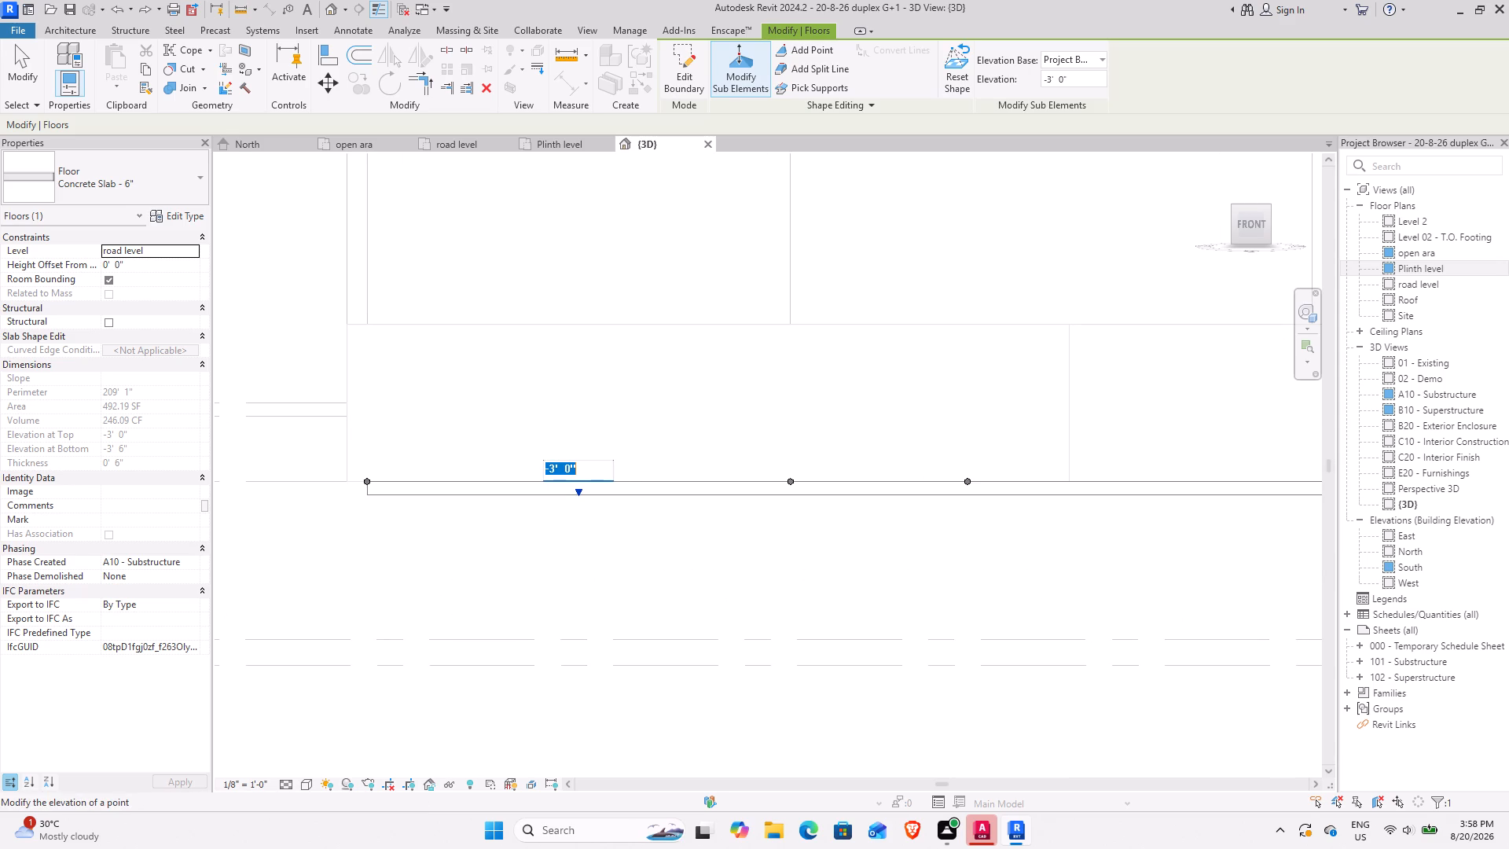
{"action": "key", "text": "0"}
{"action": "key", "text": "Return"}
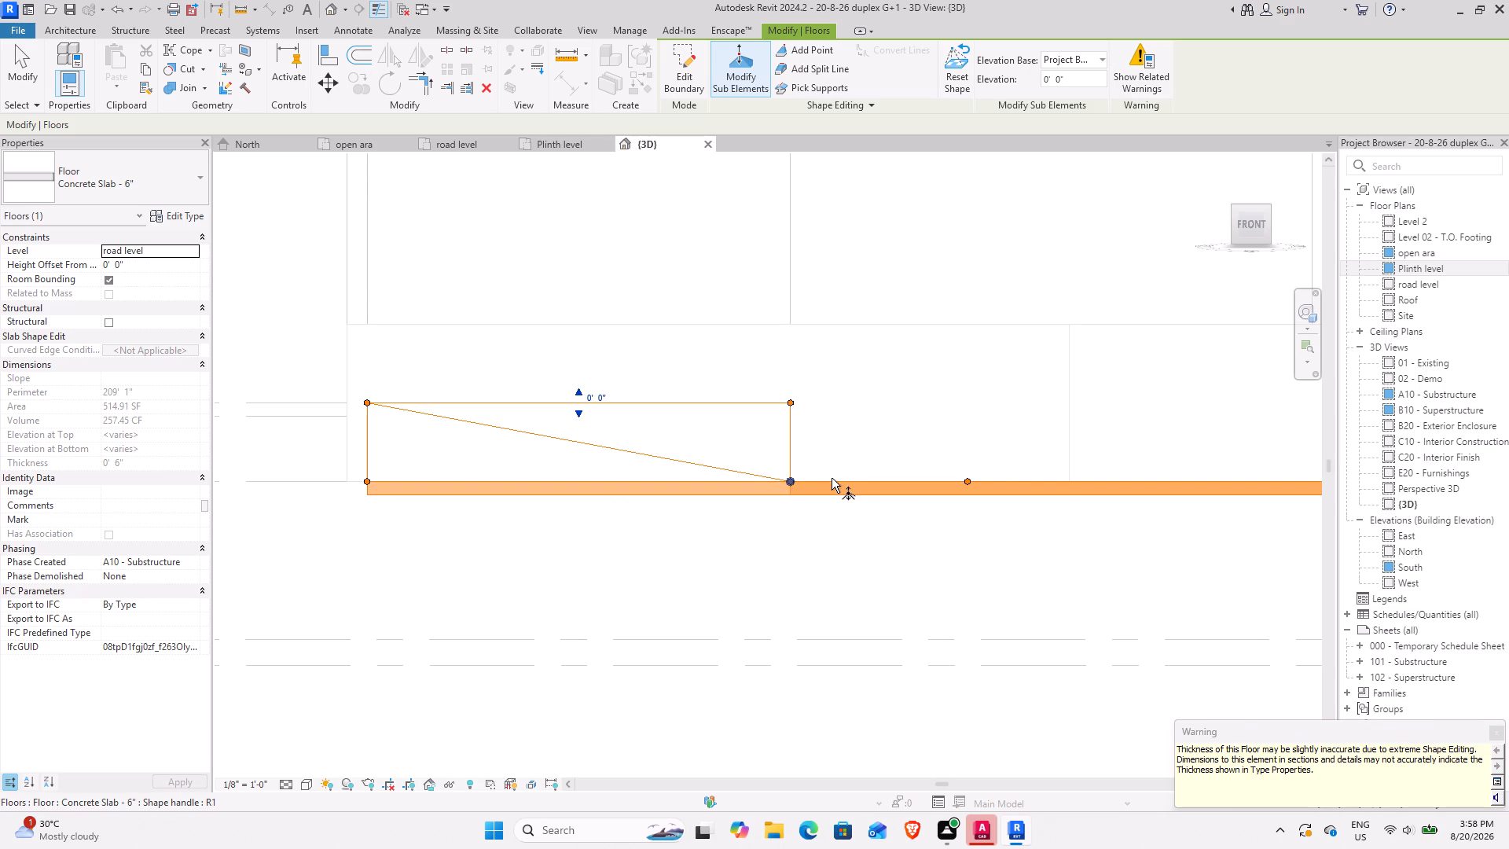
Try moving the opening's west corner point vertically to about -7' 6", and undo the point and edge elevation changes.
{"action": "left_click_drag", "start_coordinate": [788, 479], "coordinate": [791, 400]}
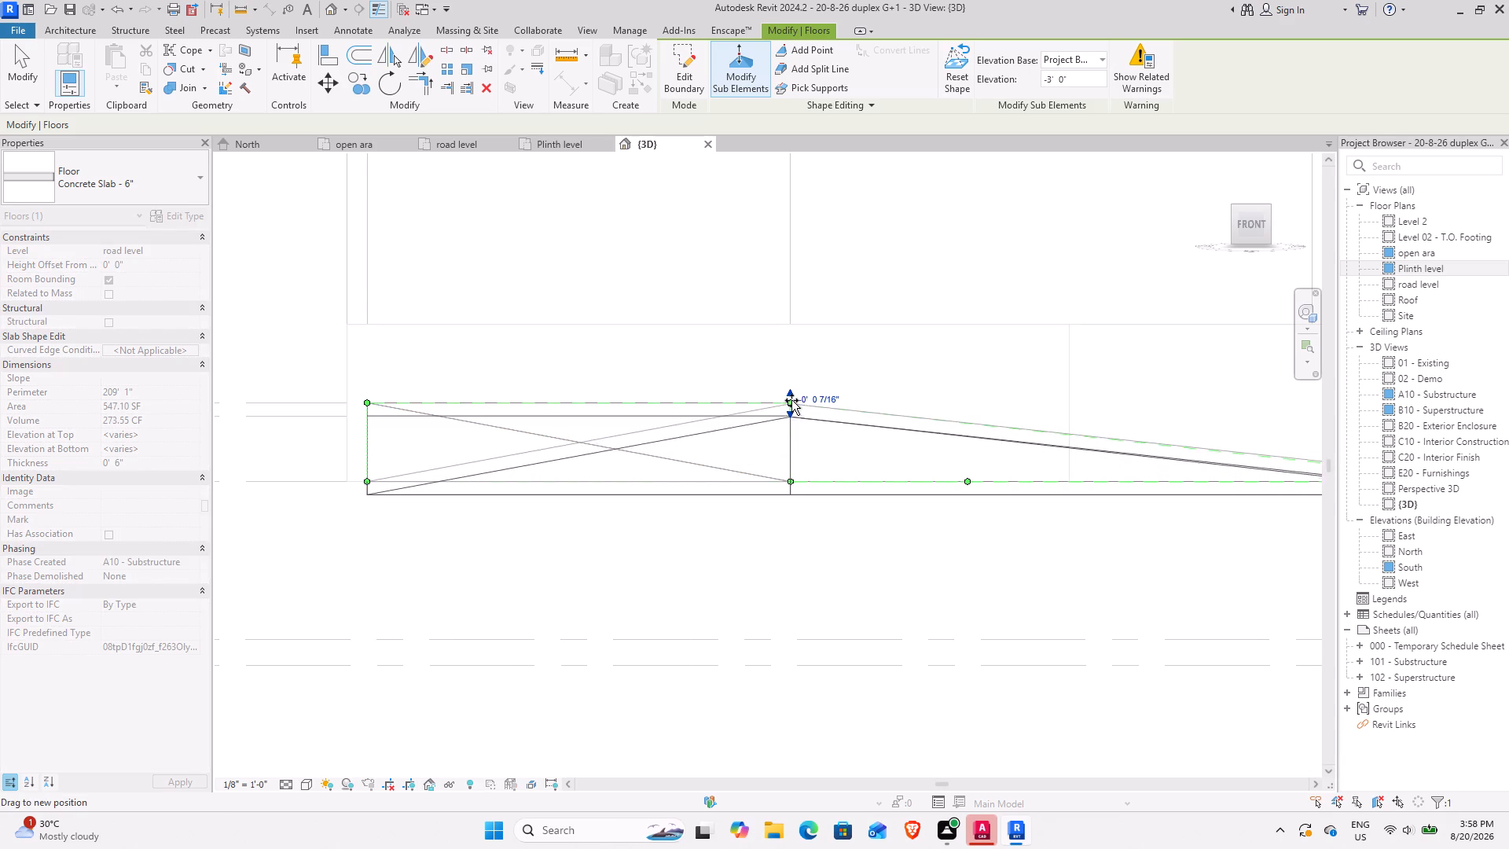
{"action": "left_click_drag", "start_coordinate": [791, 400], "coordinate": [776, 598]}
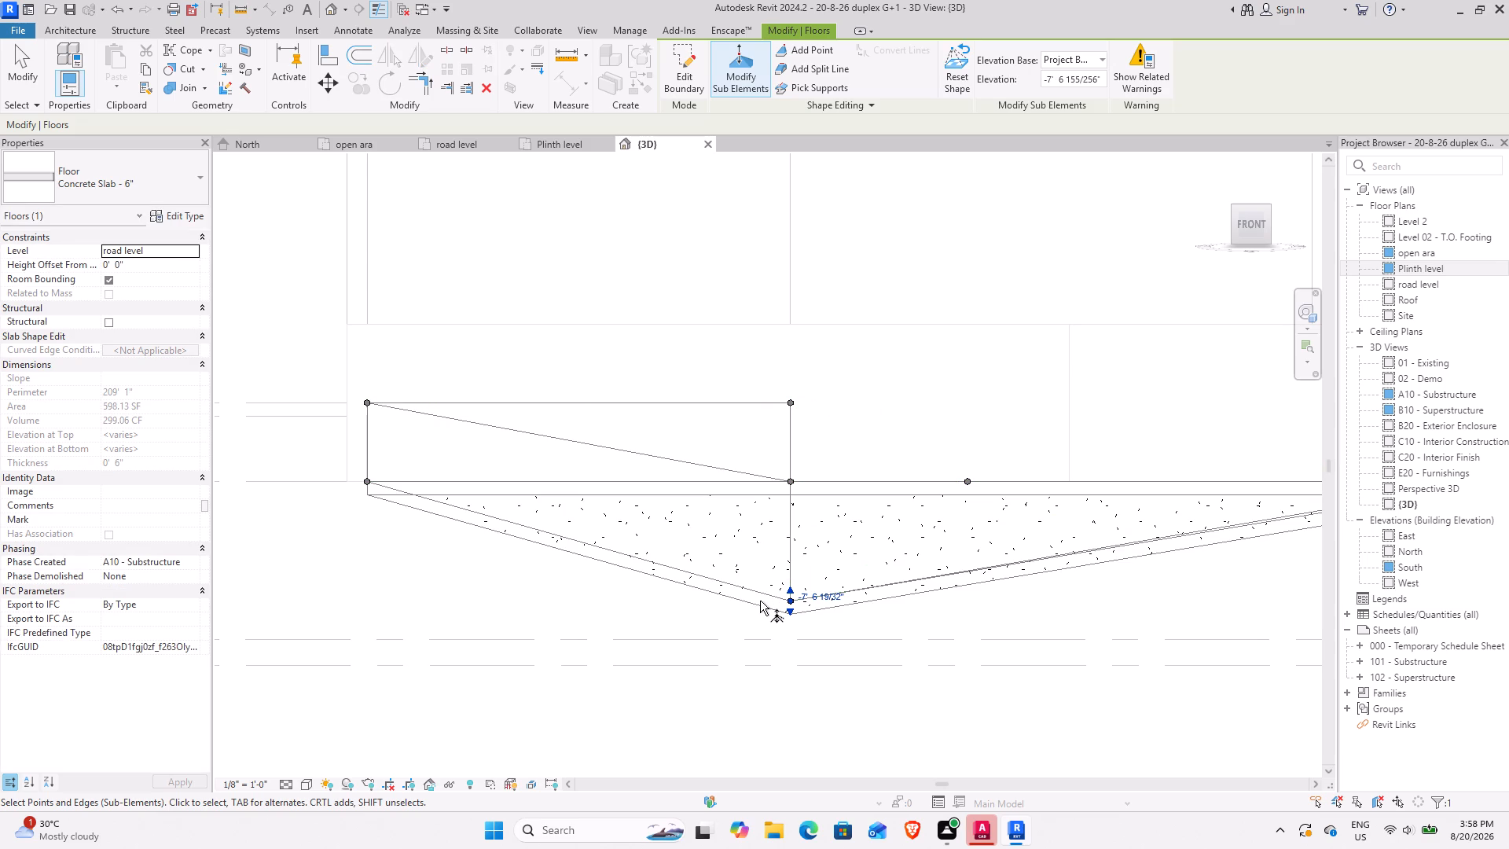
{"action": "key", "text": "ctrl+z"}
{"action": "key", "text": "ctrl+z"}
Examine the flat front yard slab's points and edges along the house side and around the opening in 3D.
{"action": "scroll", "coordinate": [742, 579], "scroll_direction": "down", "scroll_amount": 4}
{"action": "middle_click_drag", "start_coordinate": [749, 568], "coordinate": [736, 698]}
{"action": "middle_click_drag", "start_coordinate": [765, 609], "coordinate": [780, 680], "text": "shift"}
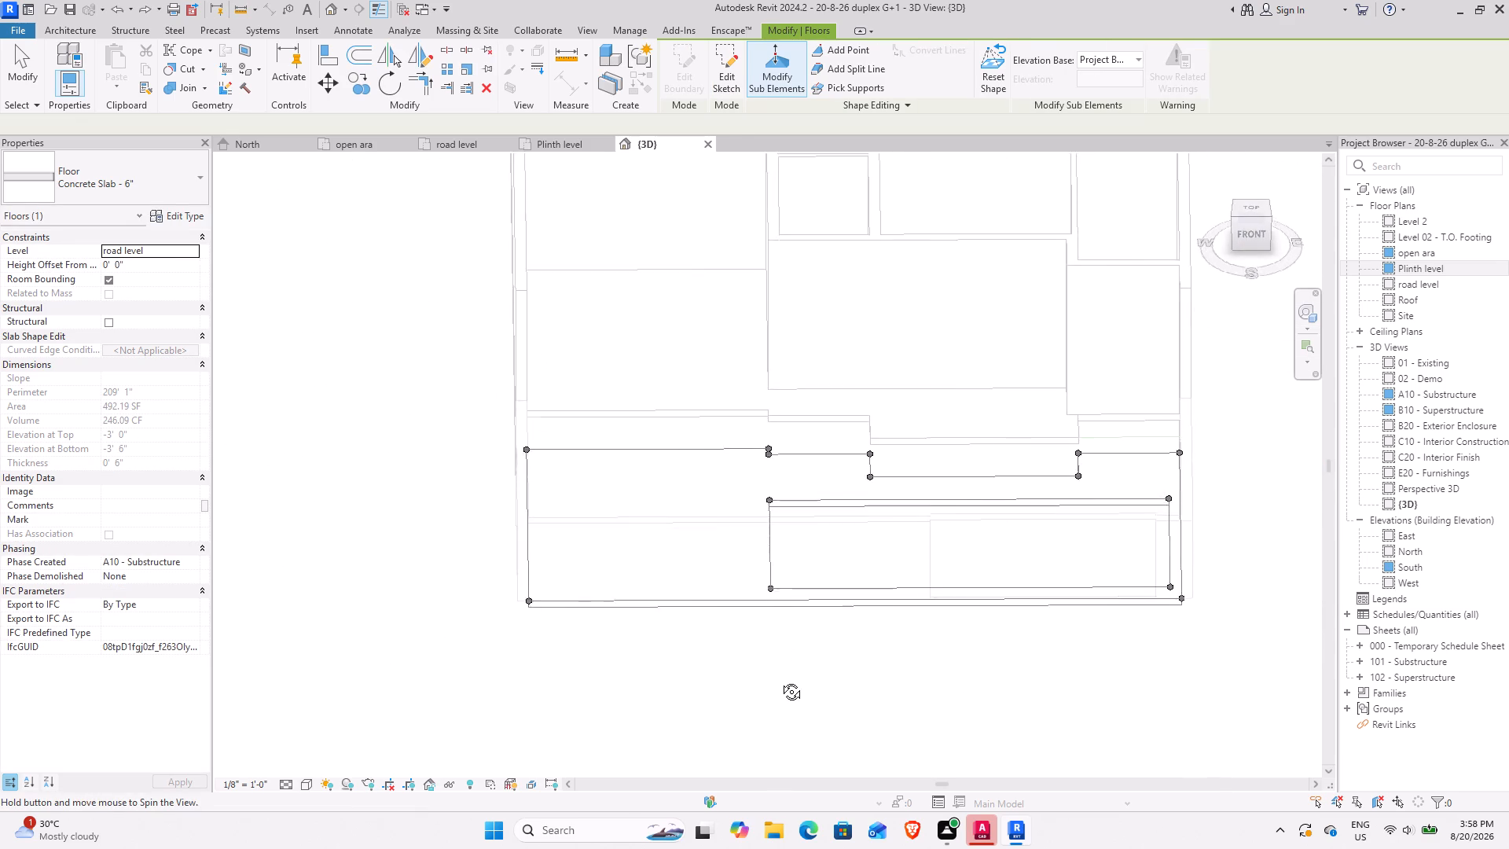
{"action": "middle_click_drag", "start_coordinate": [780, 680], "coordinate": [888, 630], "text": "shift"}
{"action": "middle_click_drag", "start_coordinate": [879, 630], "coordinate": [861, 634], "text": "shift"}
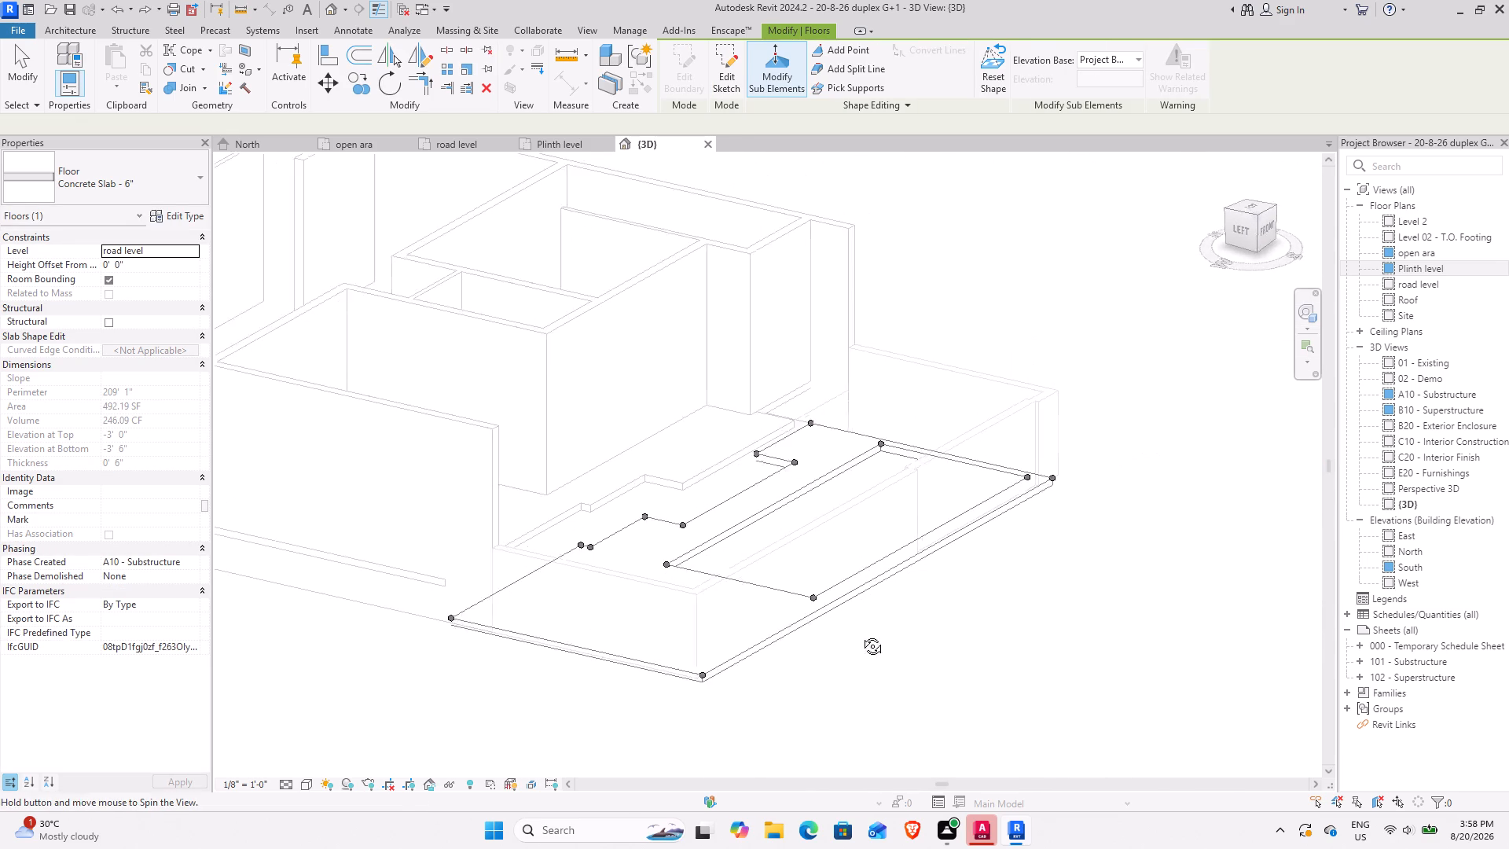
{"action": "middle_click_drag", "start_coordinate": [861, 634], "coordinate": [755, 683], "text": "shift"}
{"action": "scroll", "coordinate": [768, 678], "scroll_direction": "down", "scroll_amount": 2}
{"action": "middle_click_drag", "start_coordinate": [755, 677], "coordinate": [803, 711], "text": "shift"}
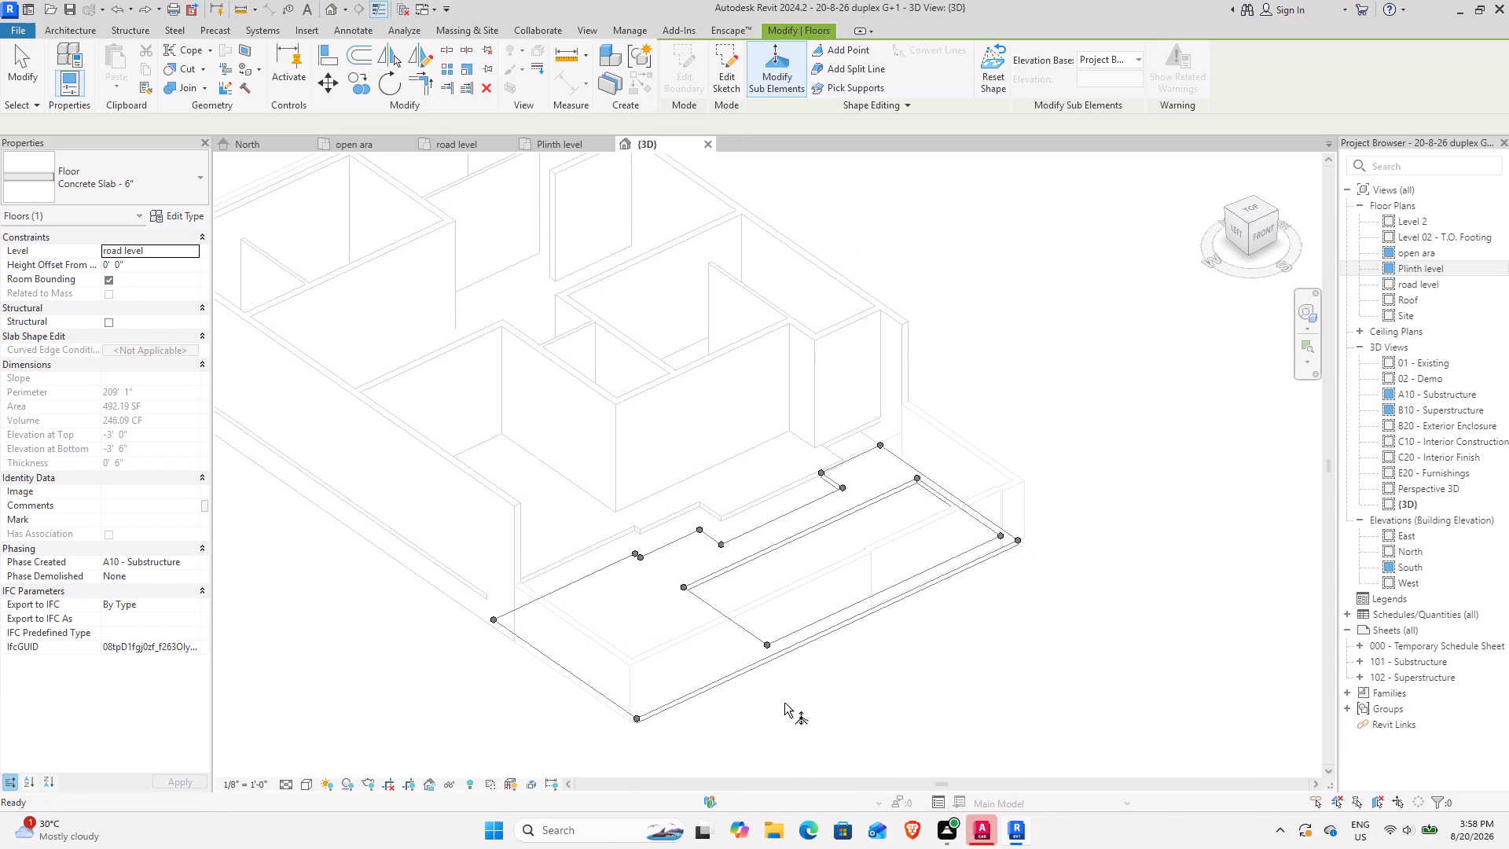
{"action": "scroll", "coordinate": [727, 567], "scroll_direction": "up", "scroll_amount": 3}
{"action": "middle_click_drag", "start_coordinate": [710, 667], "coordinate": [880, 581]}
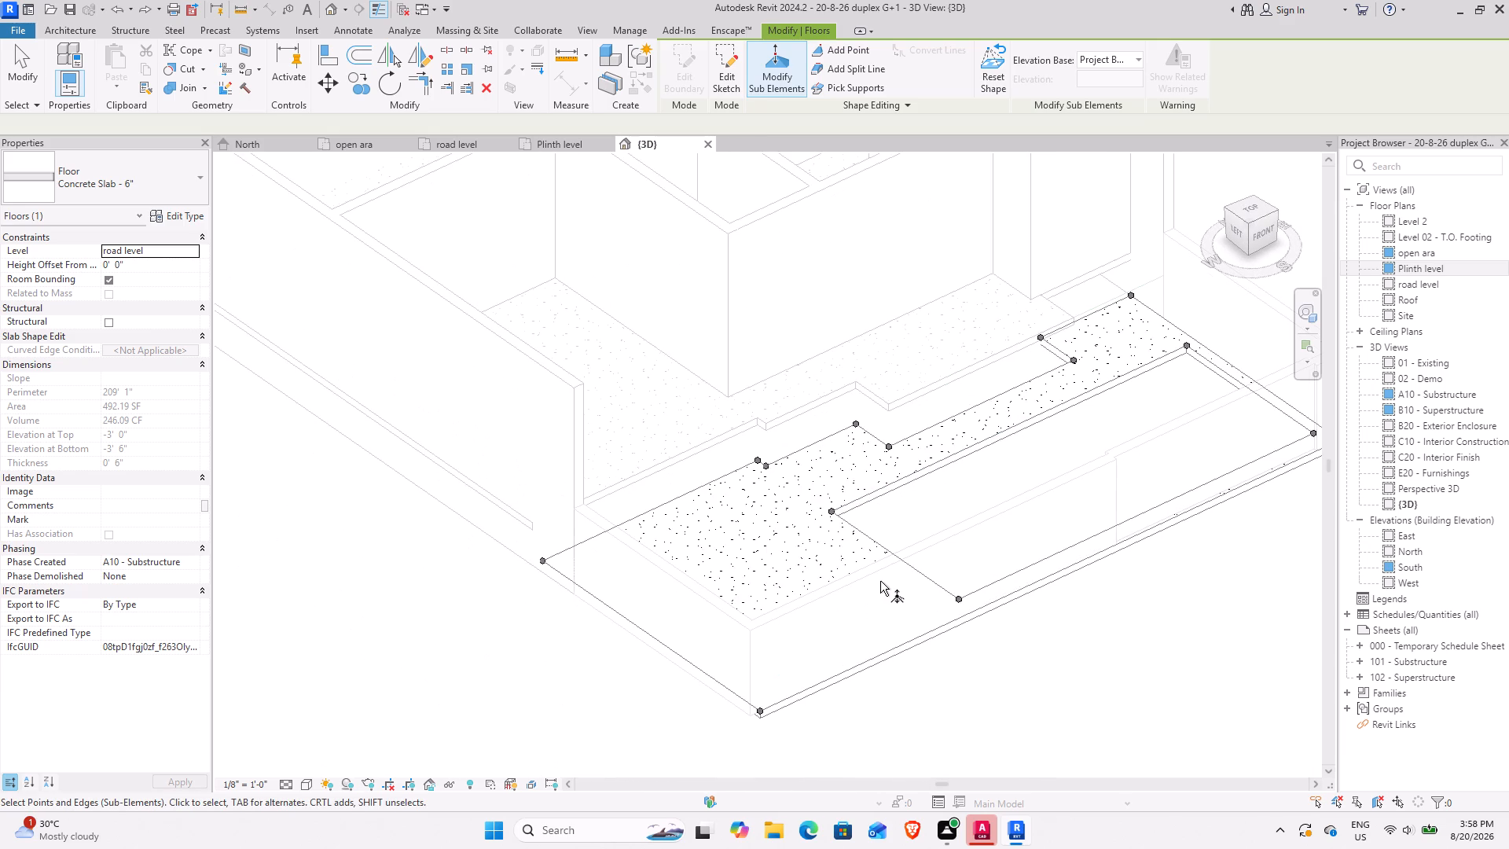
{"action": "key", "text": "Escape"}
{"action": "key", "text": "Escape"}
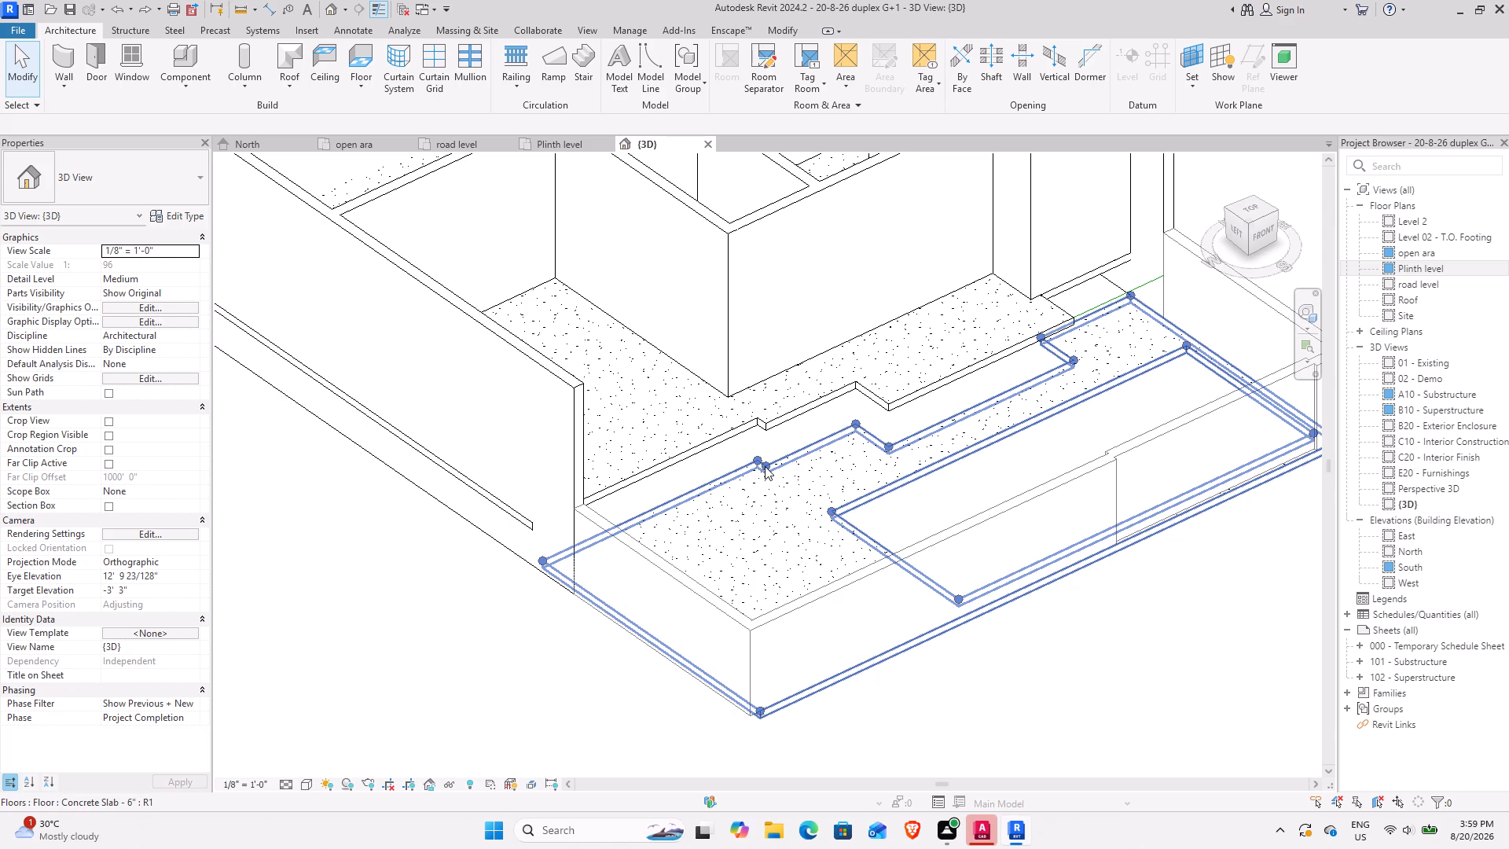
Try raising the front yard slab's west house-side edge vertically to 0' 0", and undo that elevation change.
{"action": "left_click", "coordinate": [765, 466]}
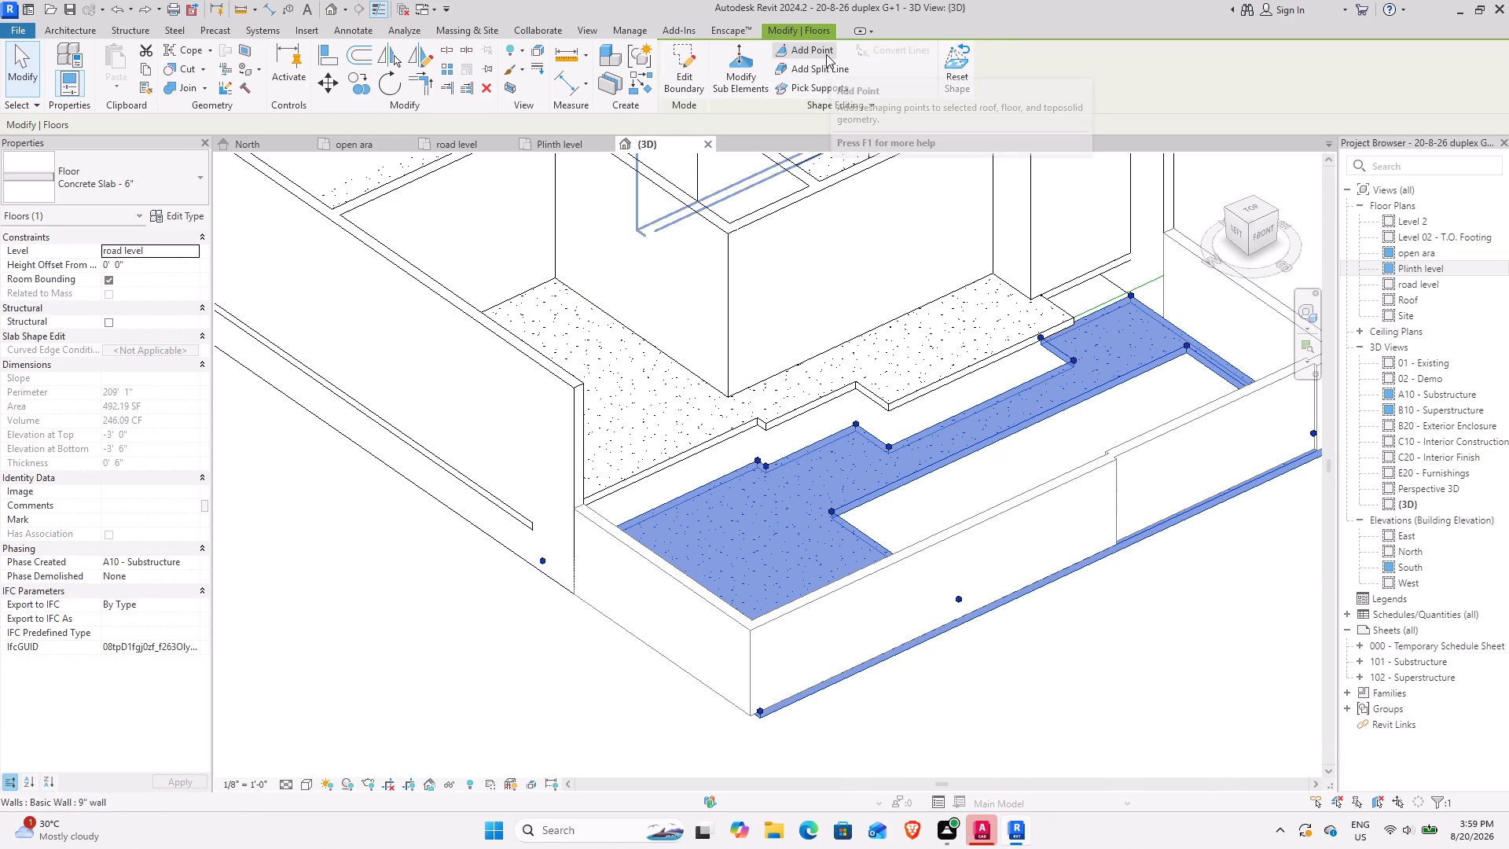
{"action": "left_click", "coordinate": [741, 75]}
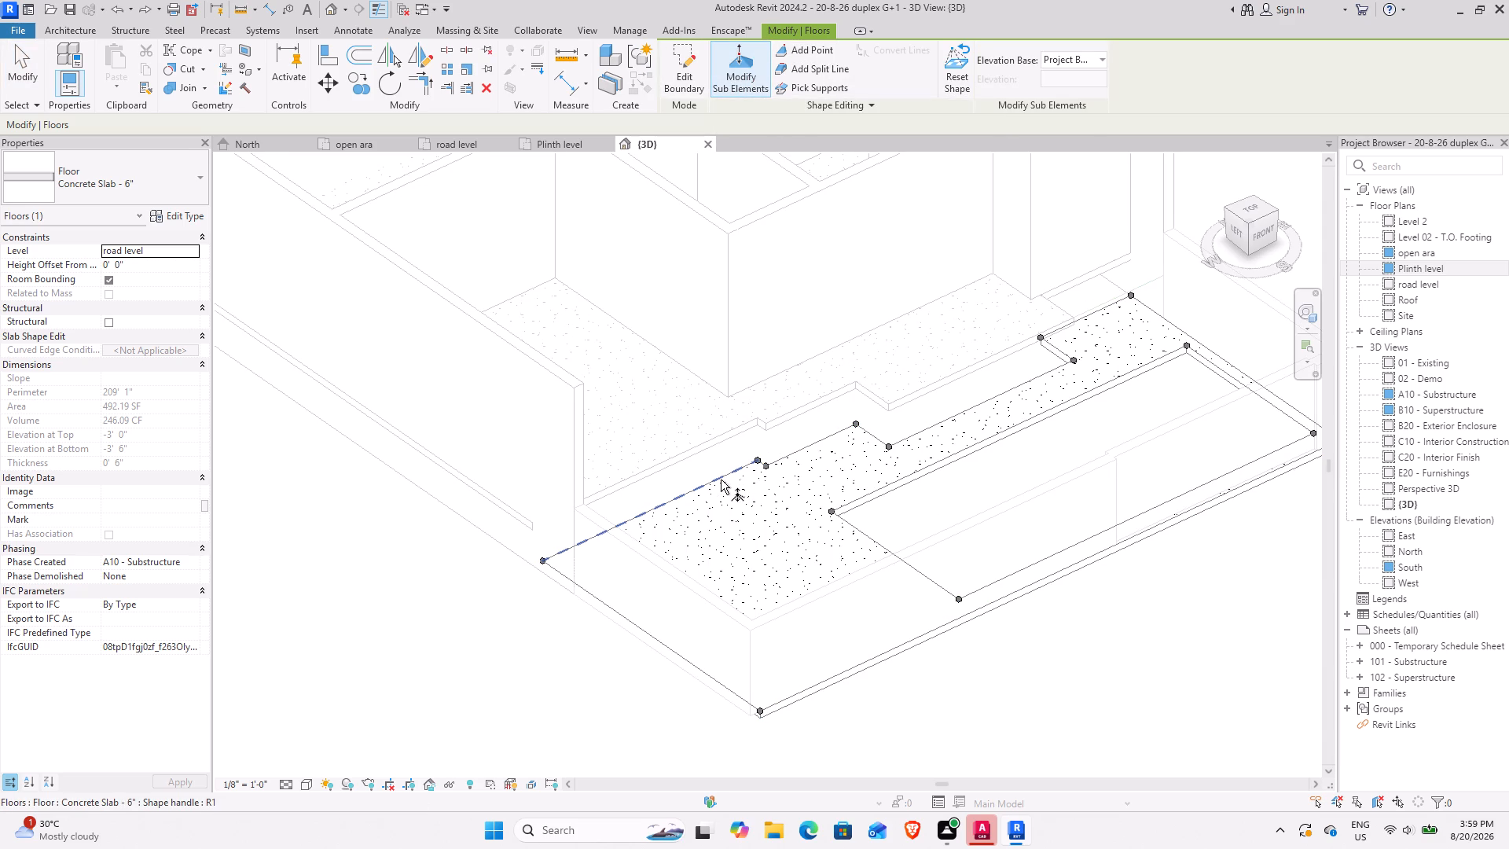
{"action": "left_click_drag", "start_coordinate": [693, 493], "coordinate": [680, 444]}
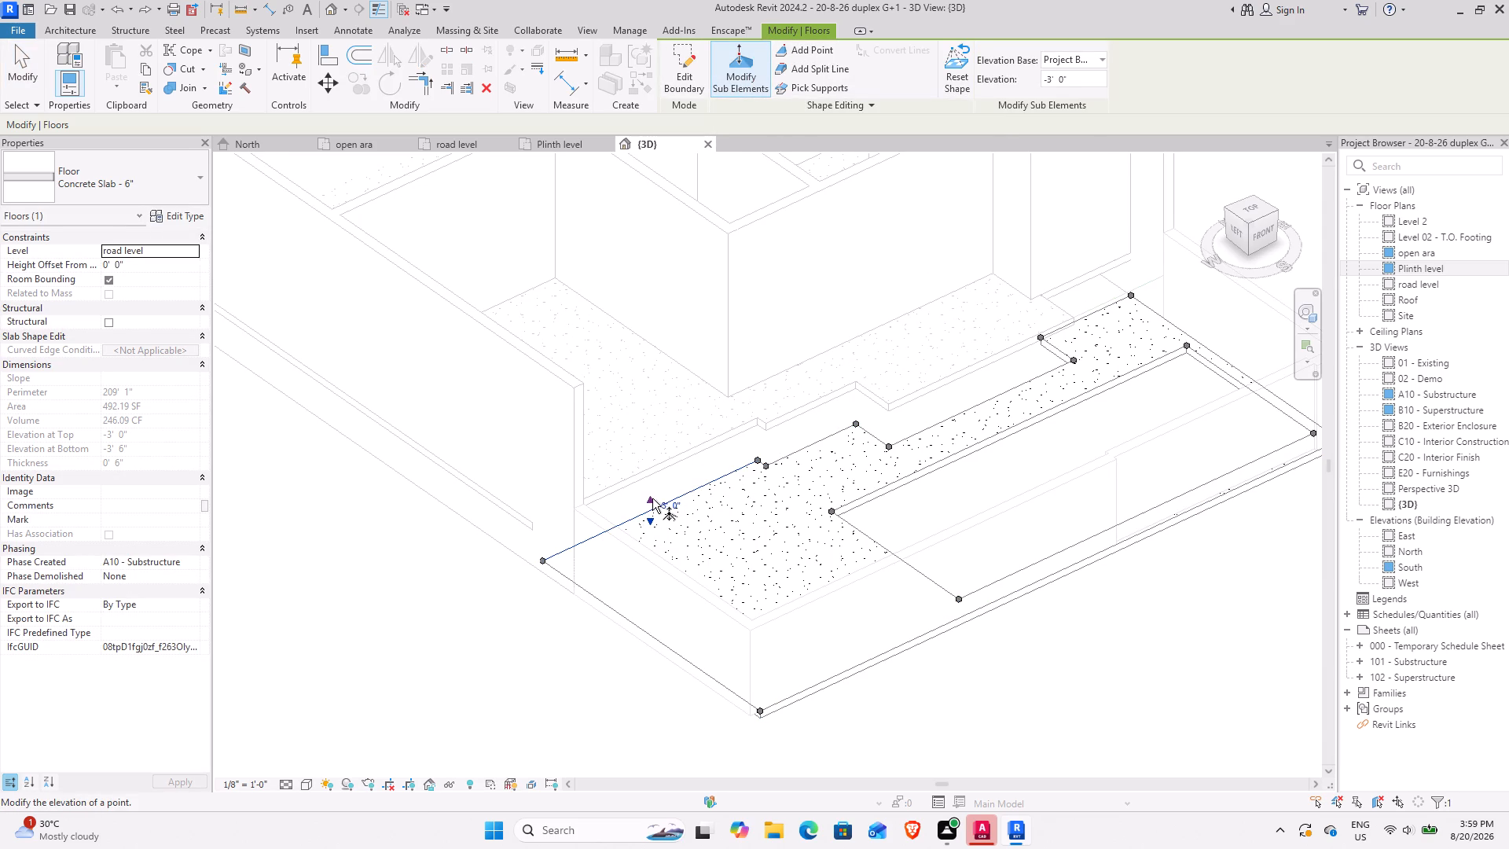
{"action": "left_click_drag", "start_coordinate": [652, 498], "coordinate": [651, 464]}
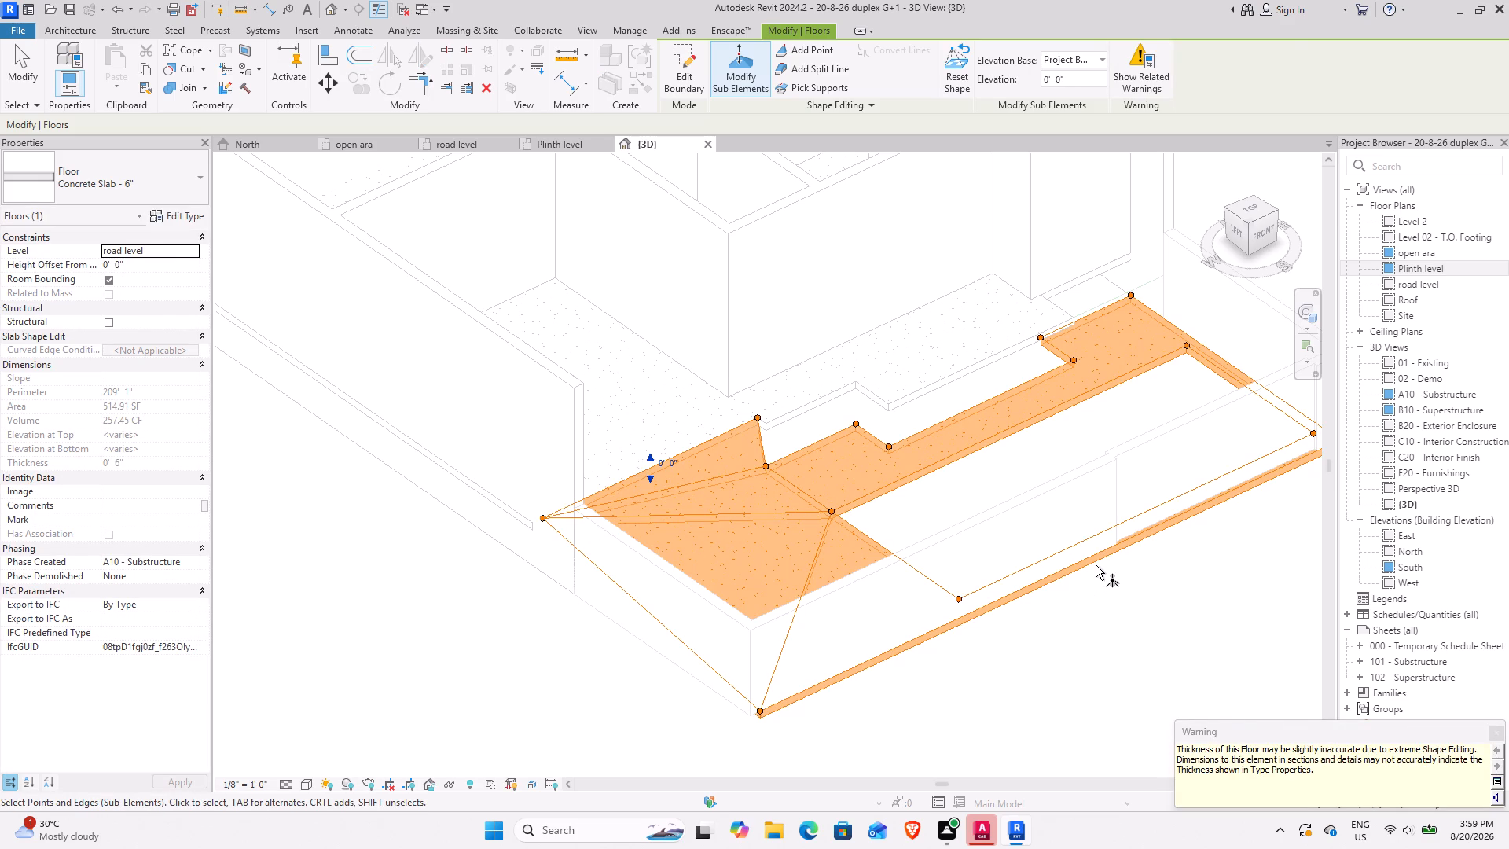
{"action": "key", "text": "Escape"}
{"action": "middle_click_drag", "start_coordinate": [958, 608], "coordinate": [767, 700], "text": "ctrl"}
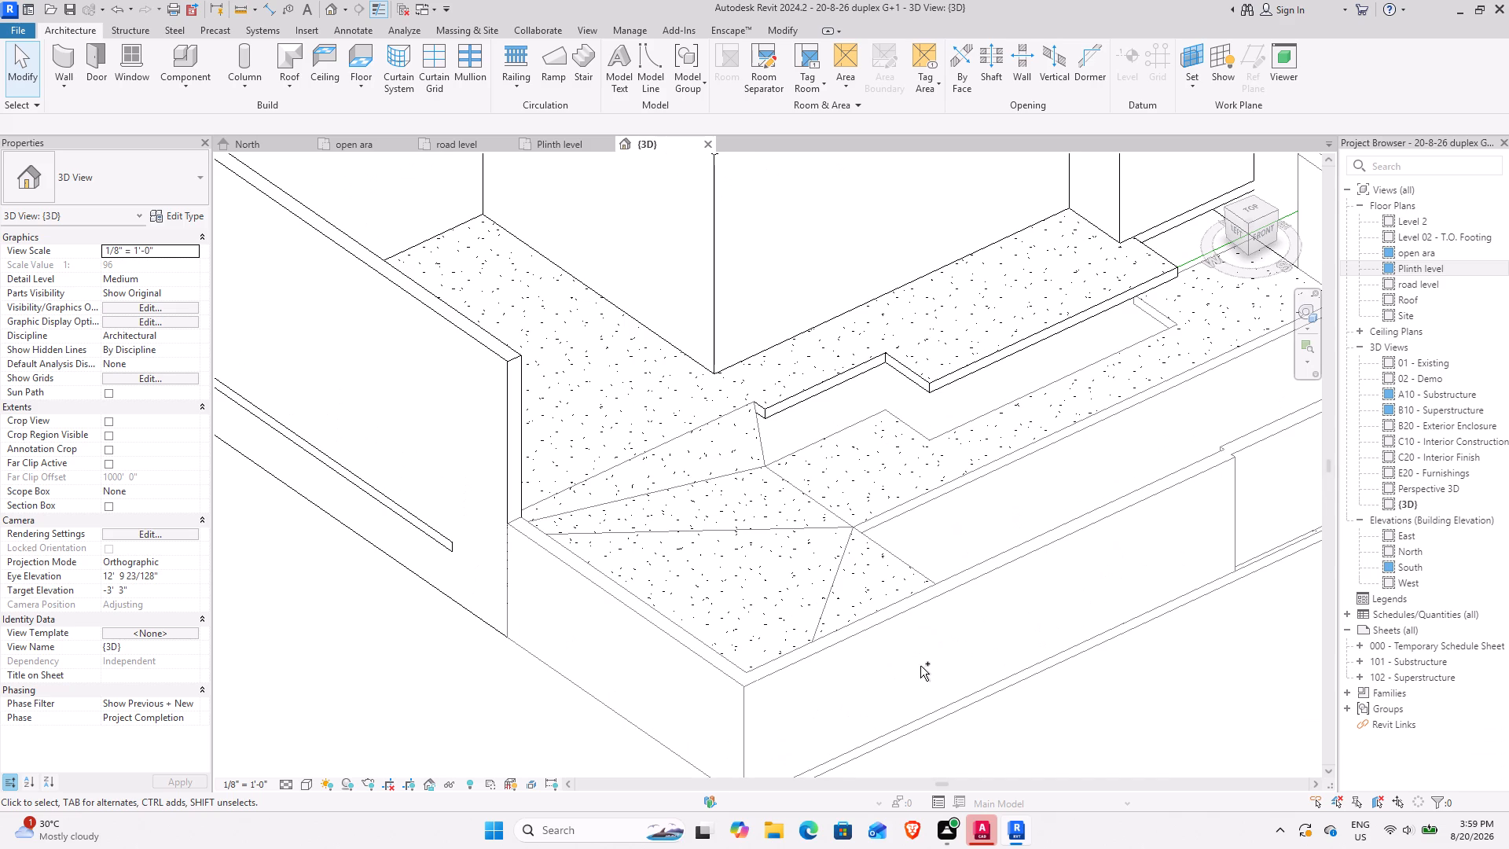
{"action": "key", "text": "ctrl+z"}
Examine the flat front yard slab and the whole house model in 3D, including the empty area west of the house.
{"action": "scroll", "coordinate": [970, 450], "scroll_direction": "down", "scroll_amount": 2}
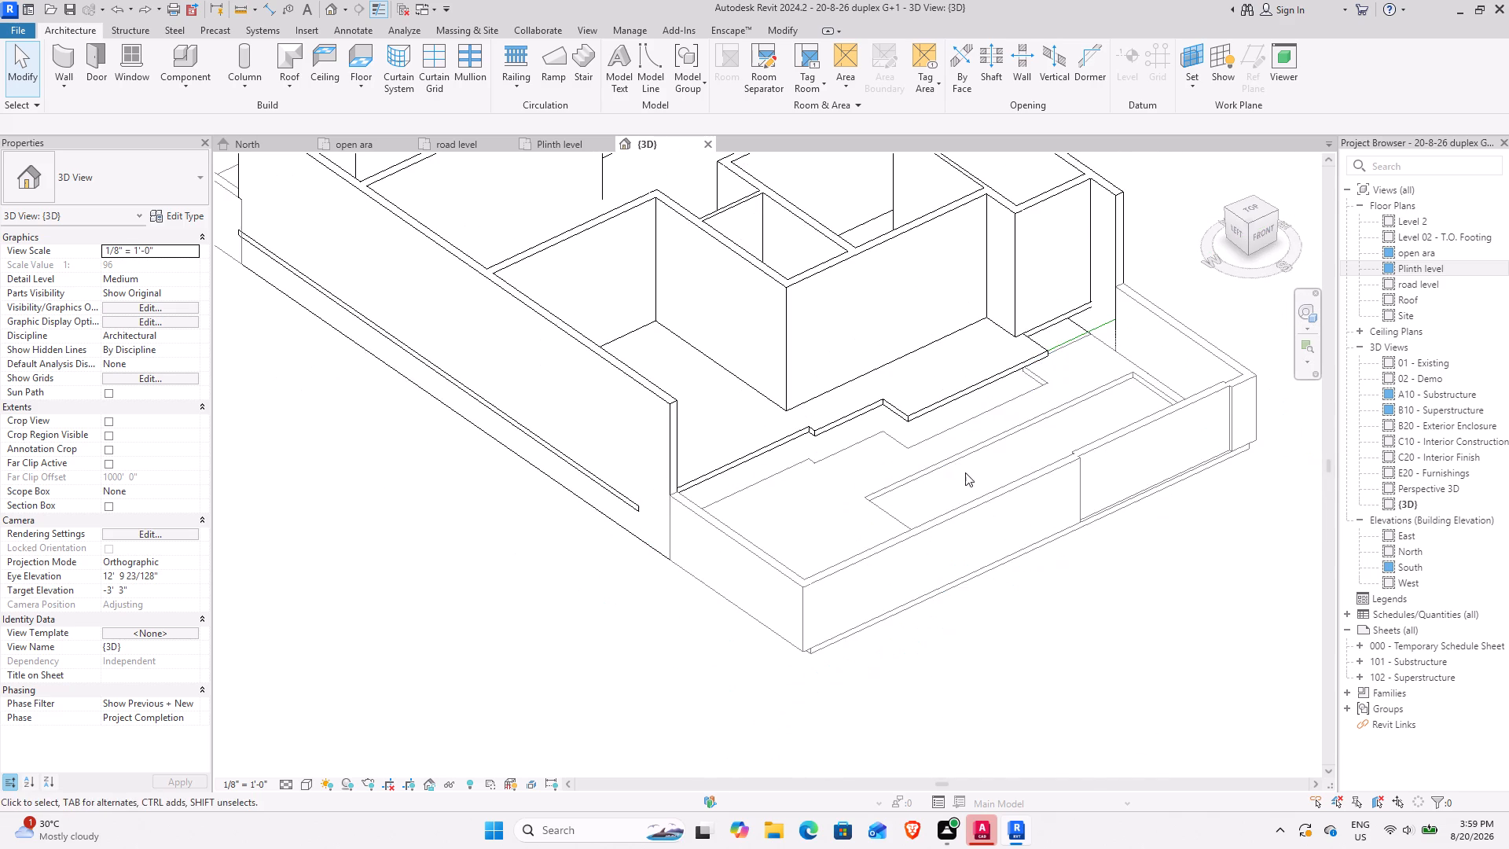
{"action": "middle_click_drag", "start_coordinate": [953, 527], "coordinate": [812, 699], "text": "shift"}
{"action": "middle_click_drag", "start_coordinate": [811, 663], "coordinate": [1073, 623], "text": "shift"}
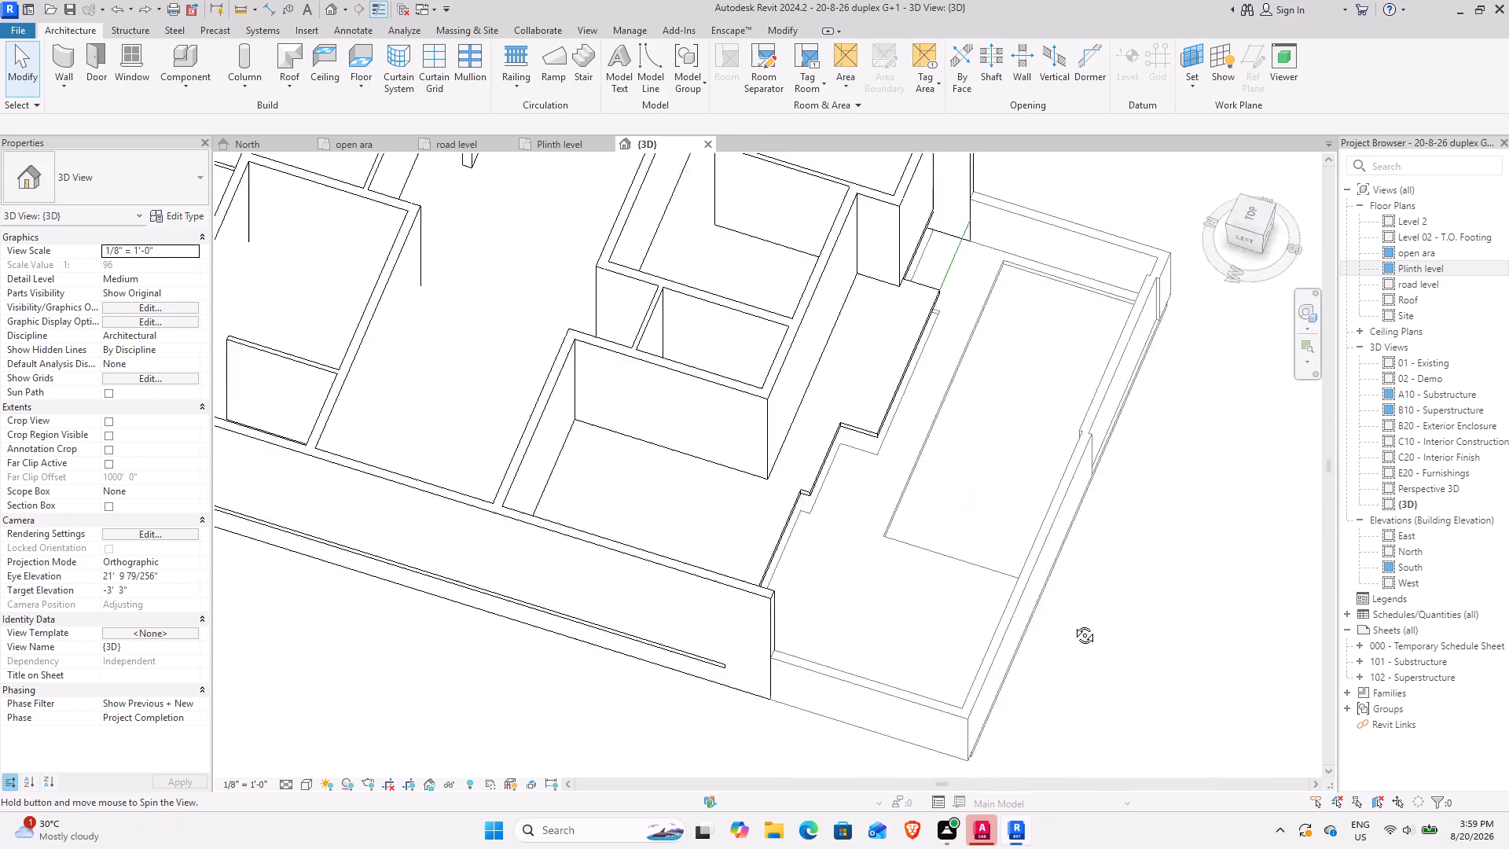
{"action": "middle_click_drag", "start_coordinate": [1073, 623], "coordinate": [1057, 523], "text": "shift"}
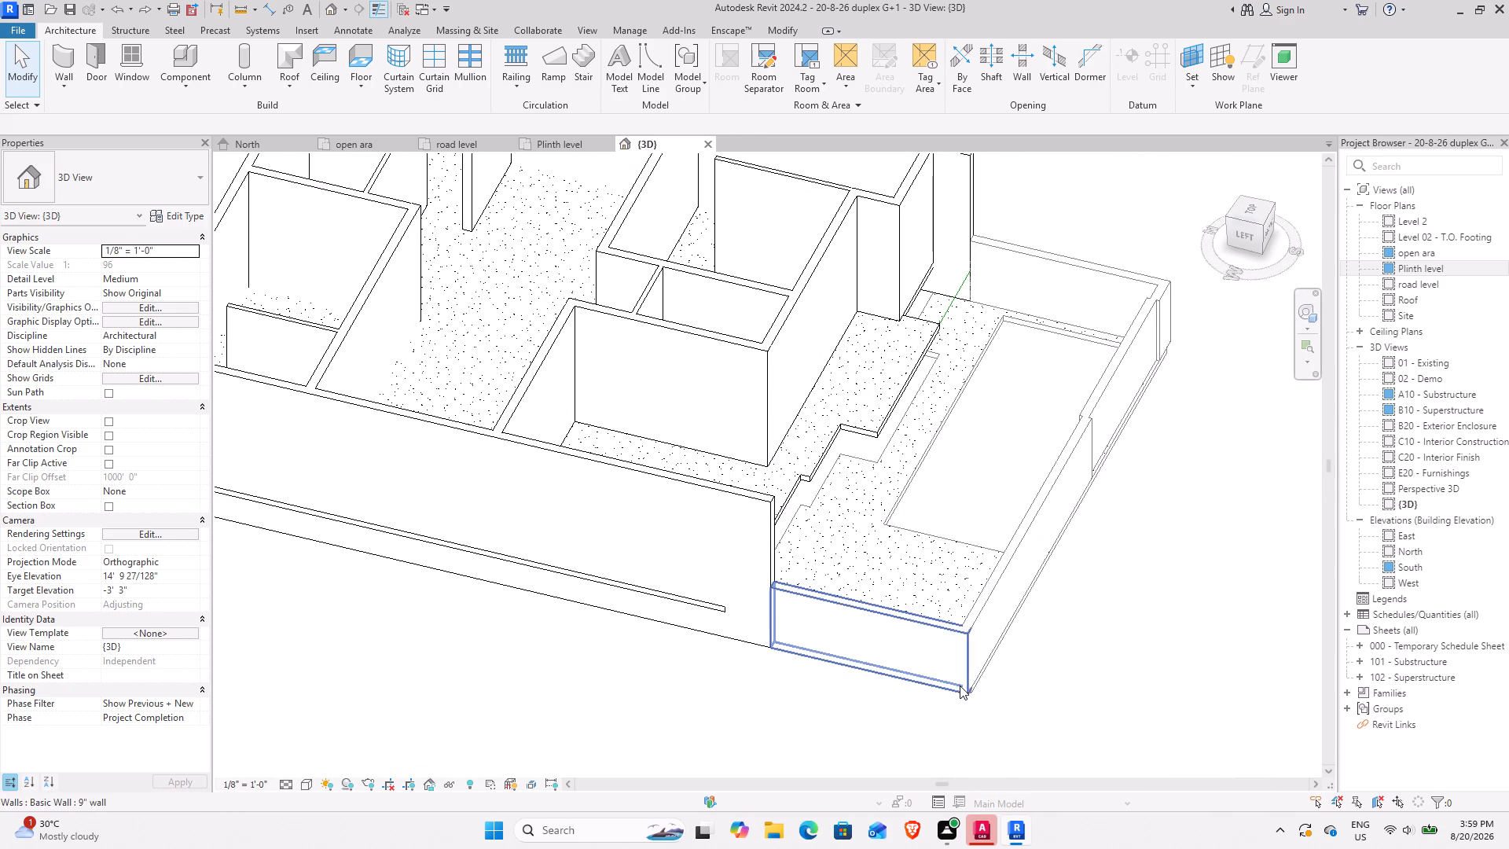
{"action": "middle_click_drag", "start_coordinate": [960, 685], "coordinate": [781, 671], "text": "shift"}
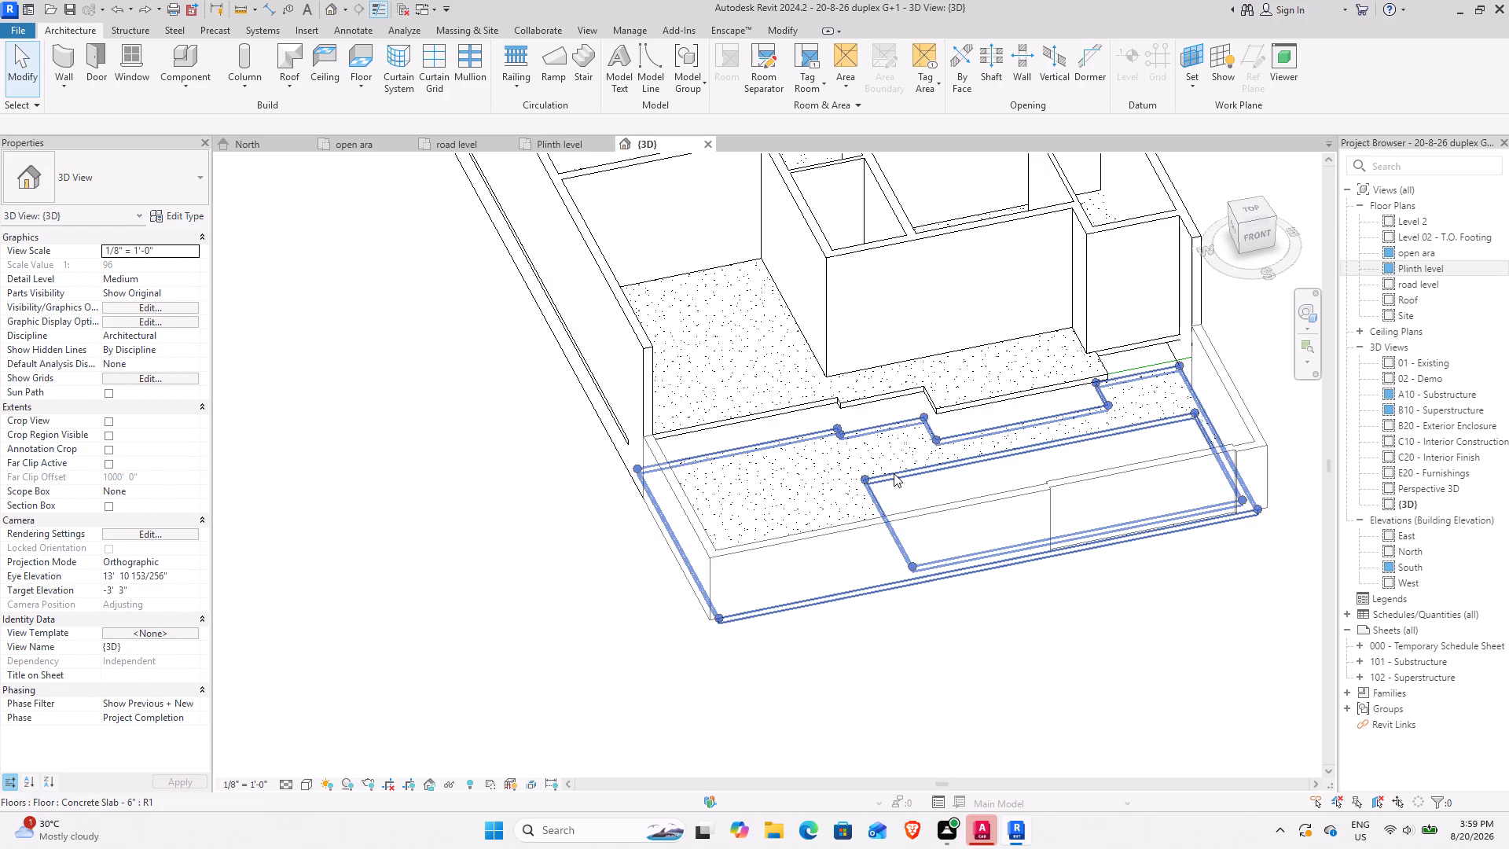
{"action": "scroll", "coordinate": [675, 560], "scroll_direction": "down", "scroll_amount": 8}
{"action": "middle_click_drag", "start_coordinate": [799, 604], "coordinate": [840, 546], "text": "shift"}
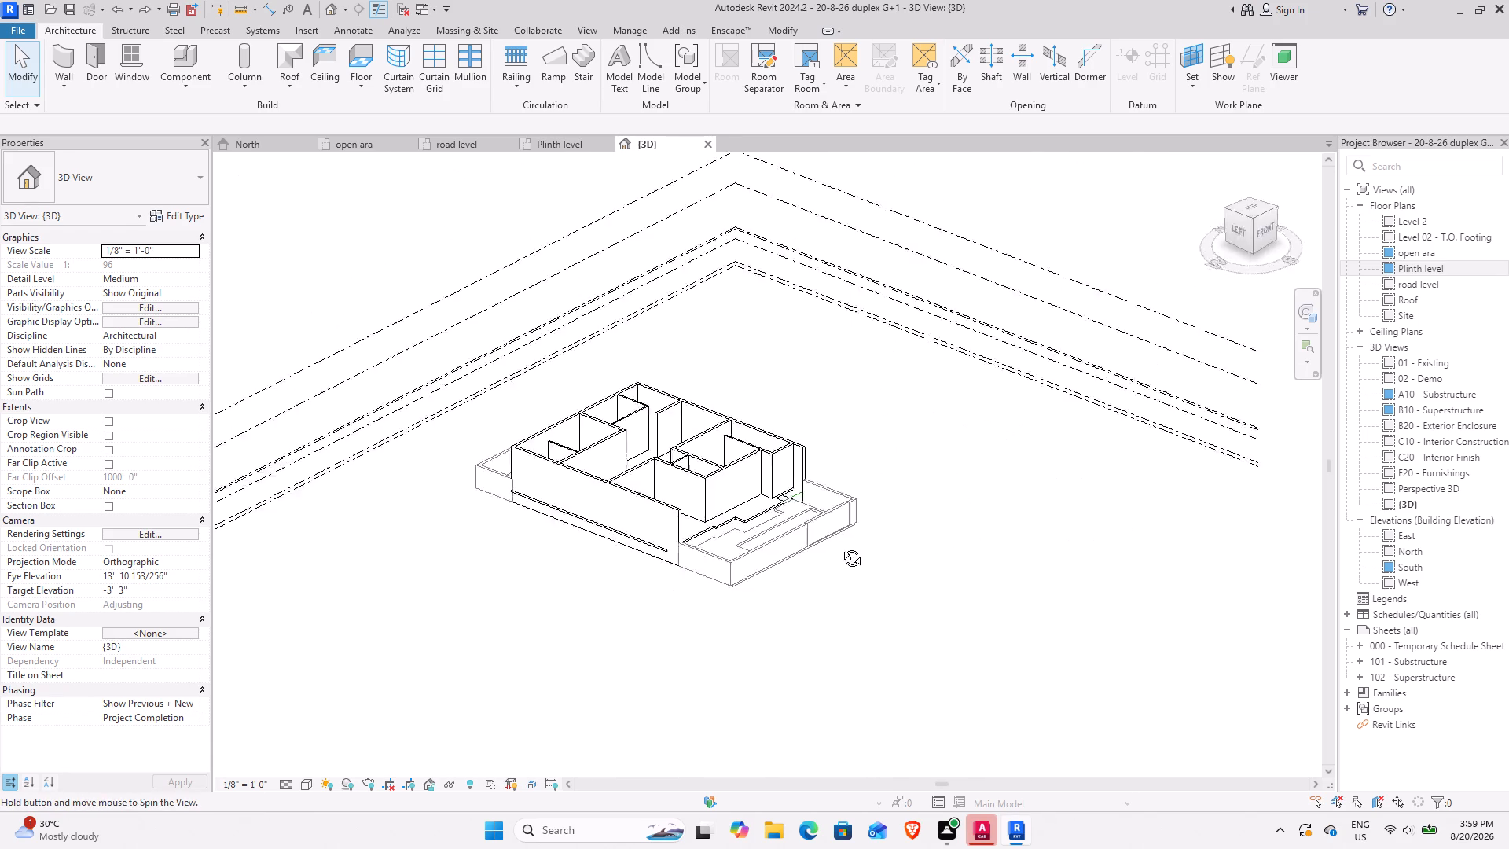
{"action": "middle_click_drag", "start_coordinate": [840, 546], "coordinate": [662, 583], "text": "shift"}
{"action": "middle_click_drag", "start_coordinate": [628, 591], "coordinate": [1045, 492]}
{"action": "scroll", "coordinate": [822, 578], "scroll_direction": "down", "scroll_amount": 2}
{"action": "middle_click_drag", "start_coordinate": [813, 592], "coordinate": [750, 505], "text": "shift"}
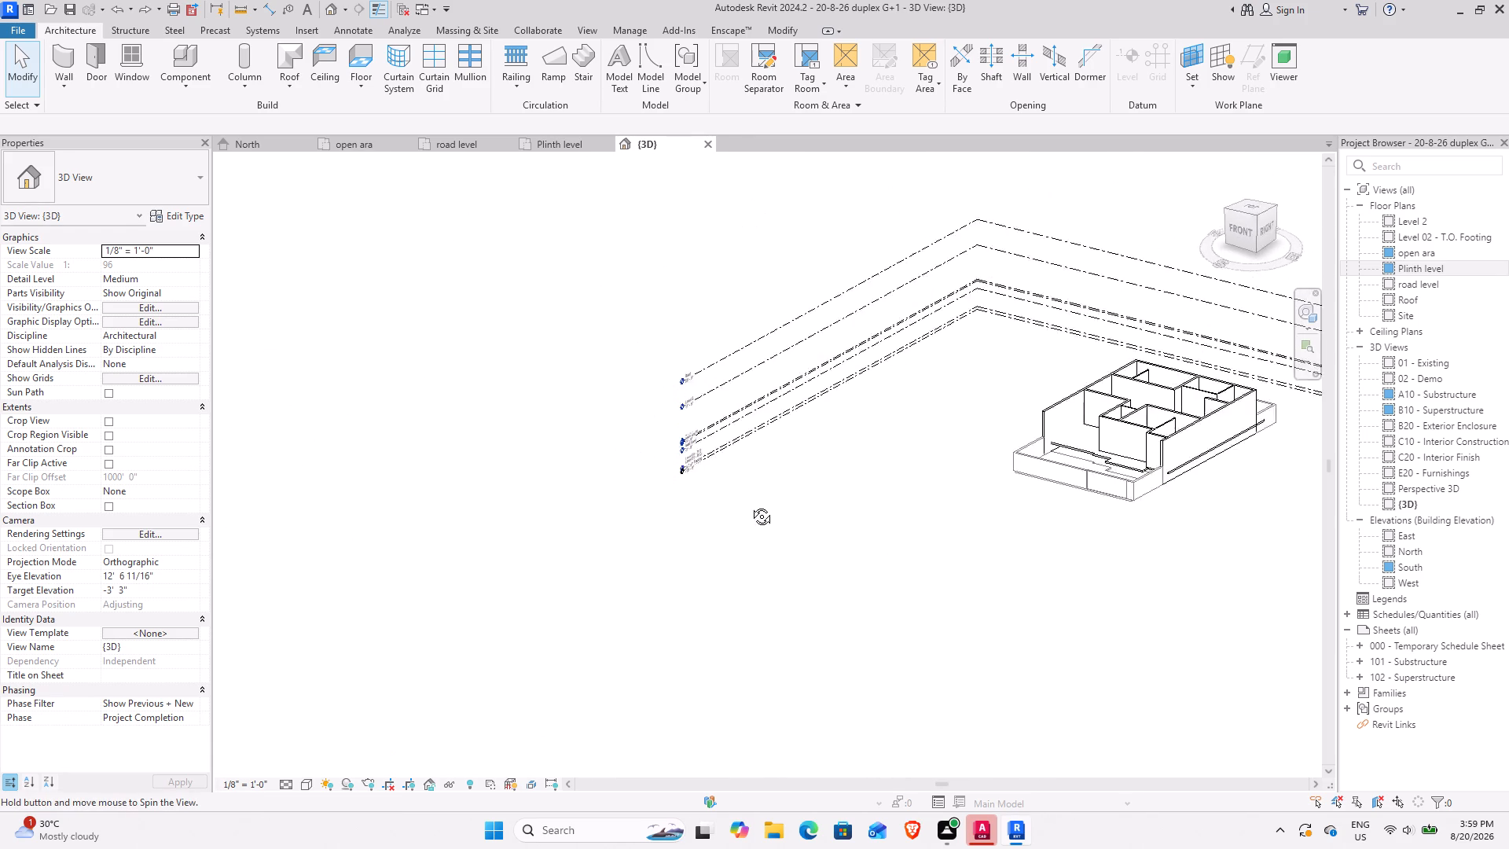
{"action": "middle_click_drag", "start_coordinate": [750, 505], "coordinate": [769, 501], "text": "shift"}
{"action": "scroll", "coordinate": [885, 458], "scroll_direction": "up", "scroll_amount": 4}
{"action": "middle_click_drag", "start_coordinate": [861, 483], "coordinate": [923, 588]}
{"action": "middle_click_drag", "start_coordinate": [1098, 551], "coordinate": [748, 616]}
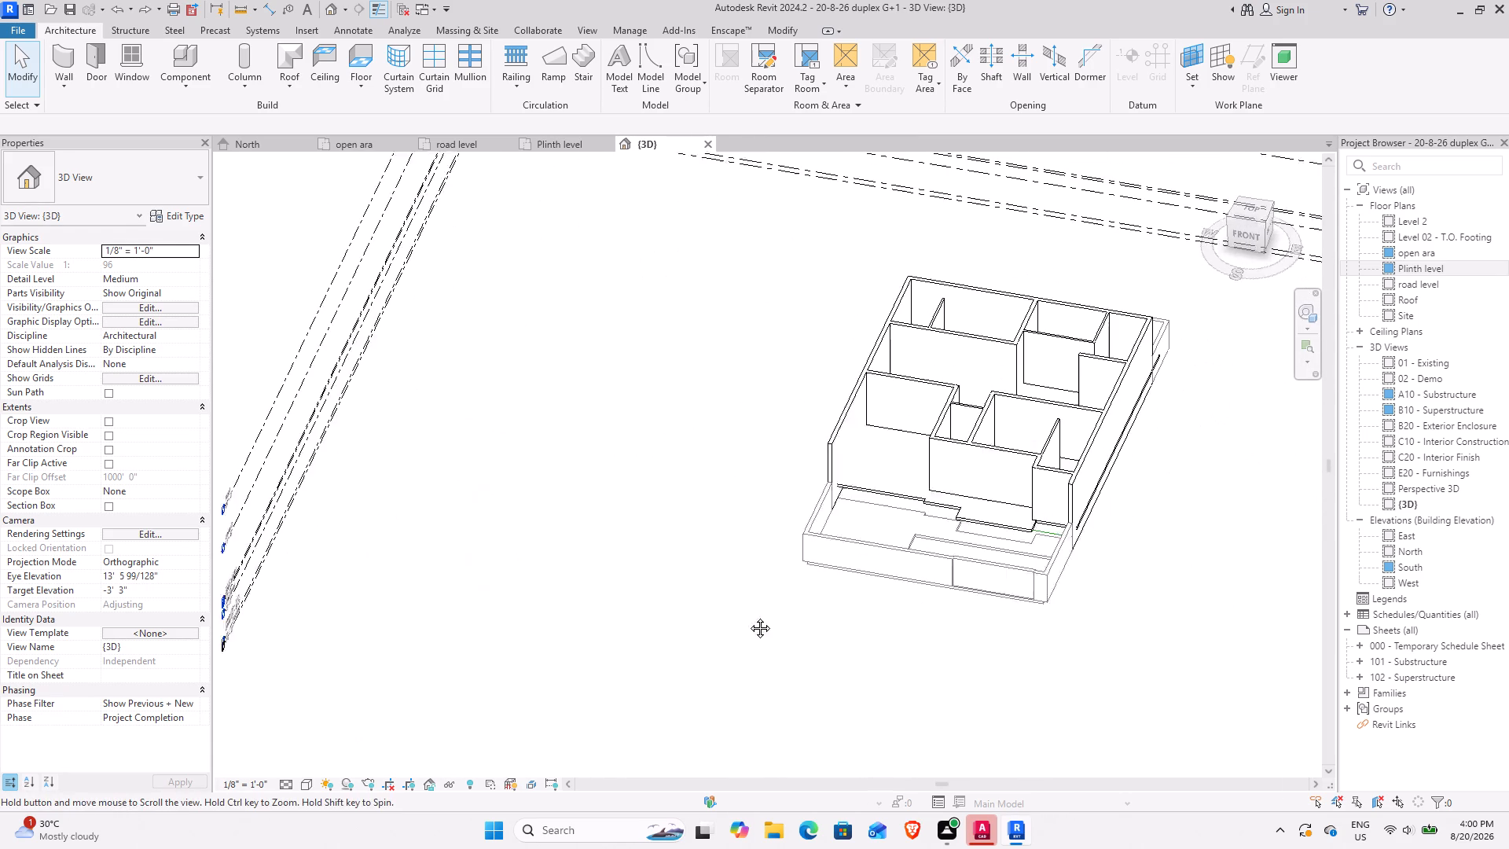
{"action": "middle_click_drag", "start_coordinate": [748, 616], "coordinate": [741, 616]}
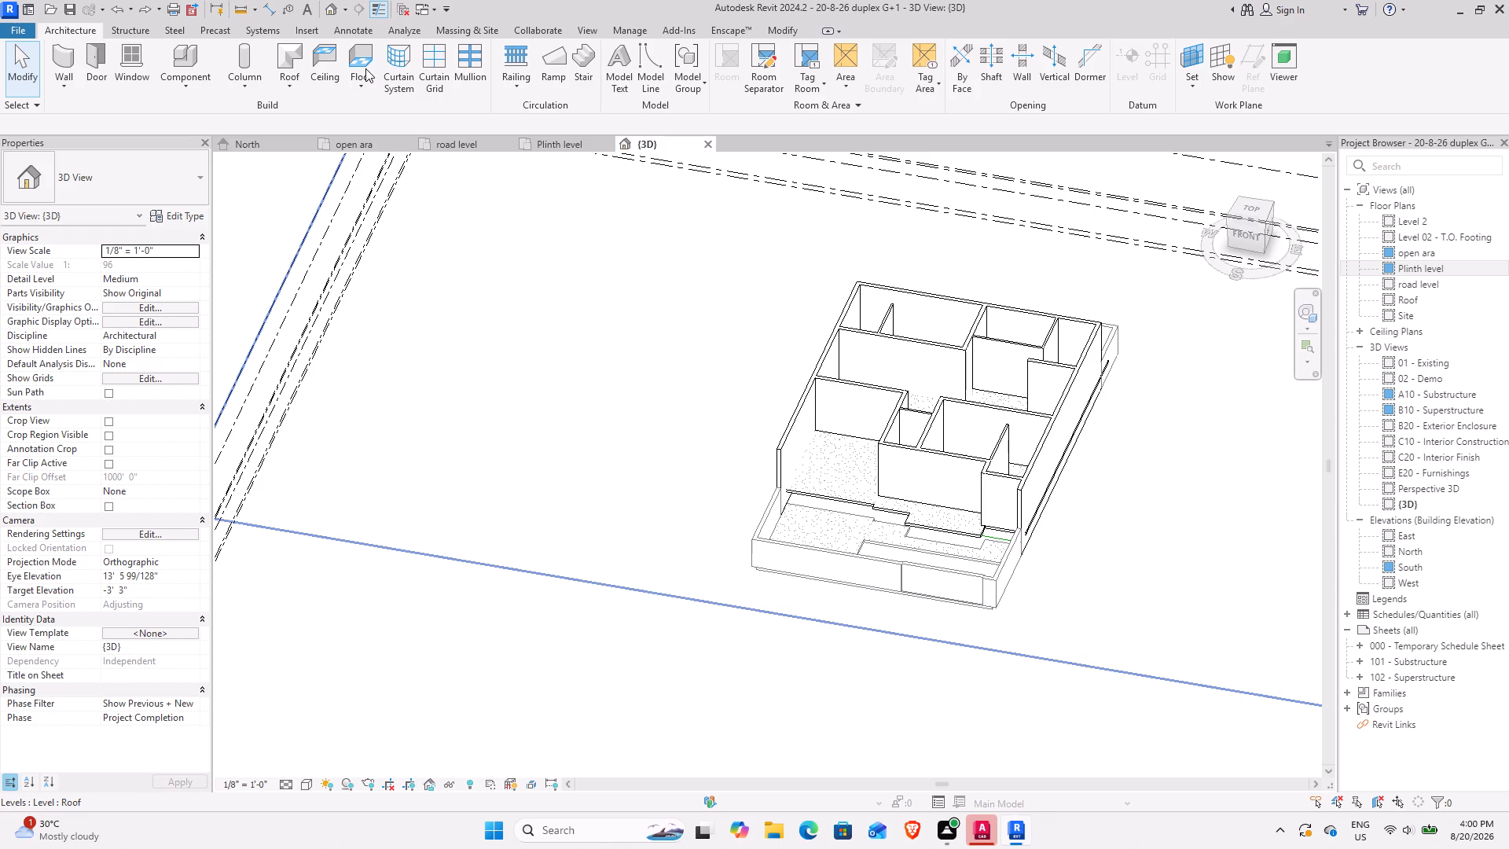
Create a rectangular Concrete Slab - 6" floor about 36' wide in the empty area west of the house.
{"action": "left_click", "coordinate": [365, 68]}
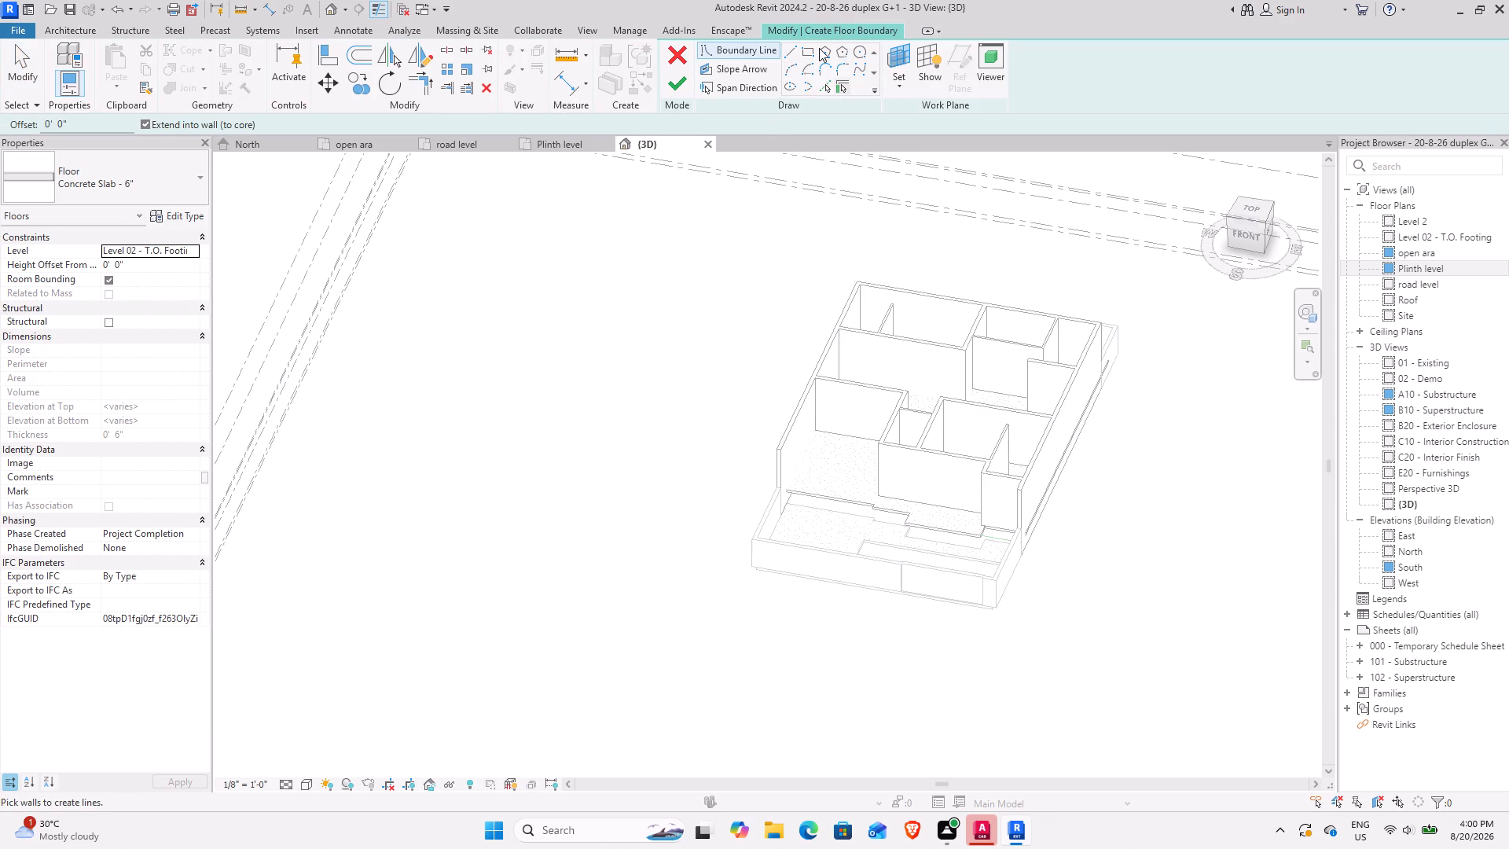
{"action": "left_click", "coordinate": [806, 48]}
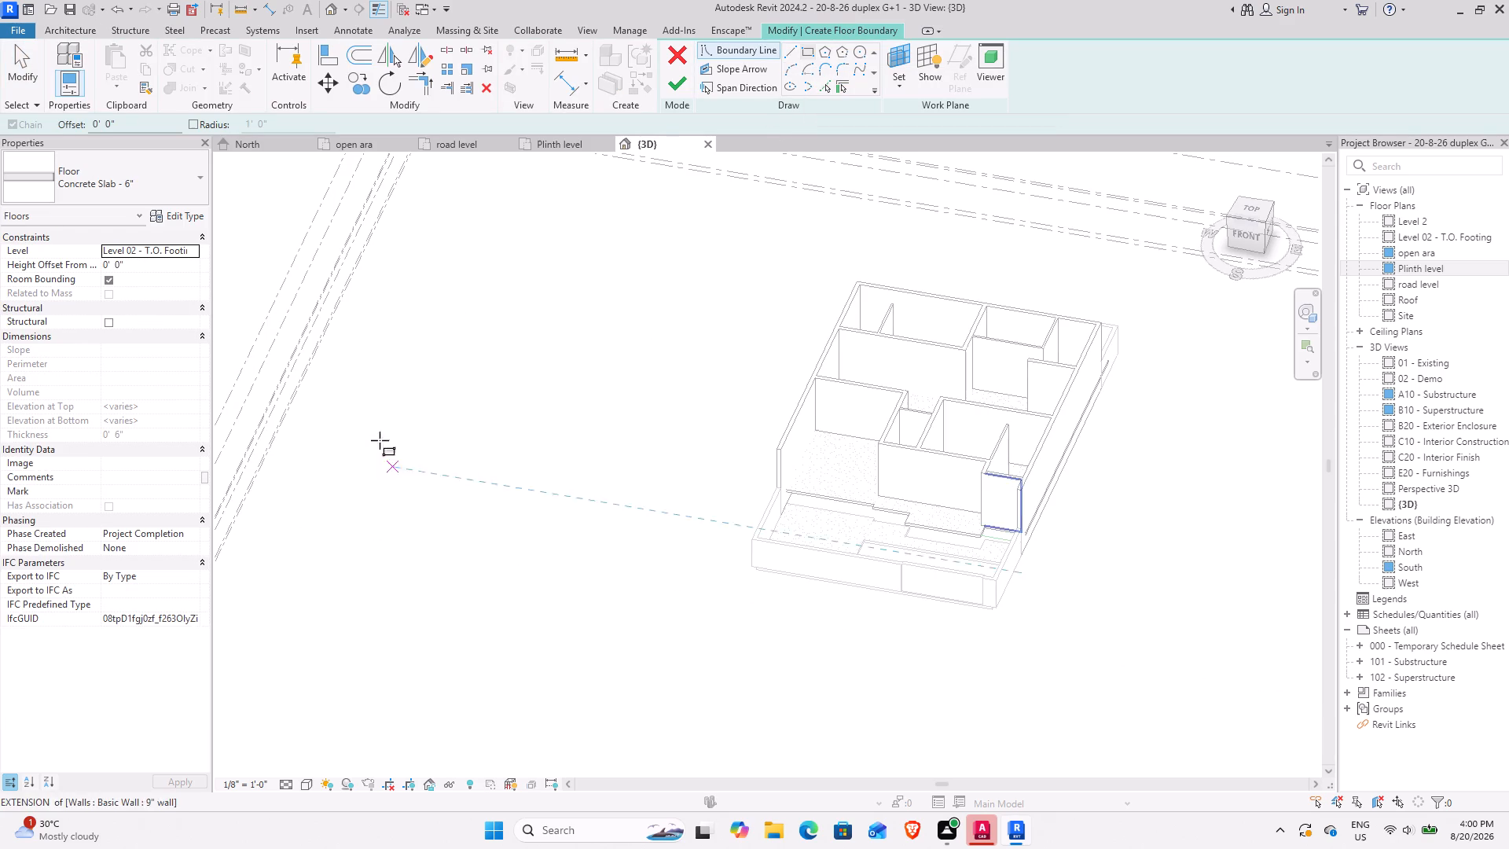
{"action": "left_click", "coordinate": [398, 407]}
{"action": "left_click", "coordinate": [530, 572]}
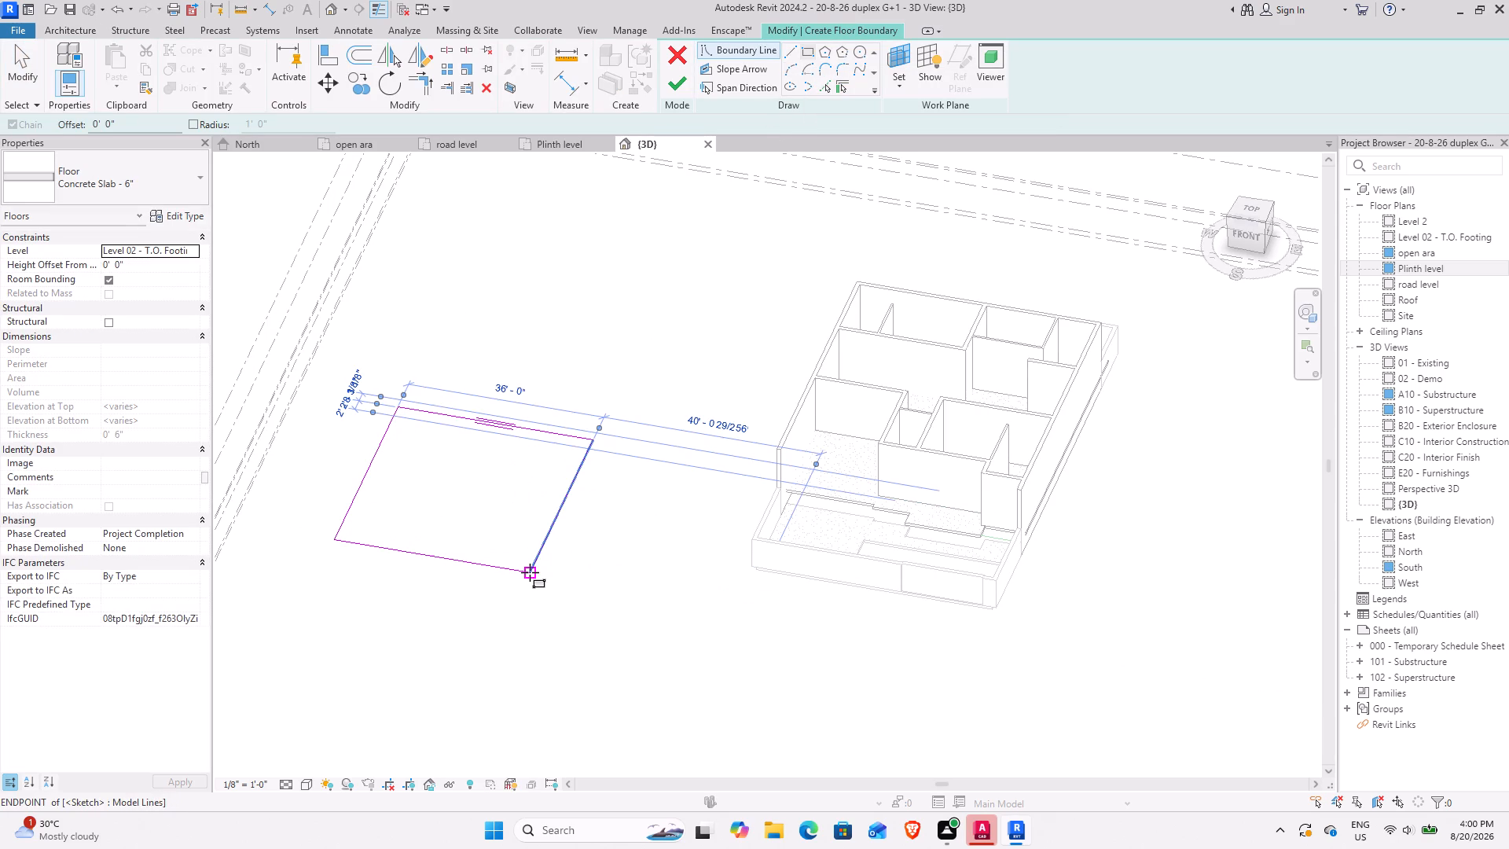
{"action": "left_click", "coordinate": [691, 85]}
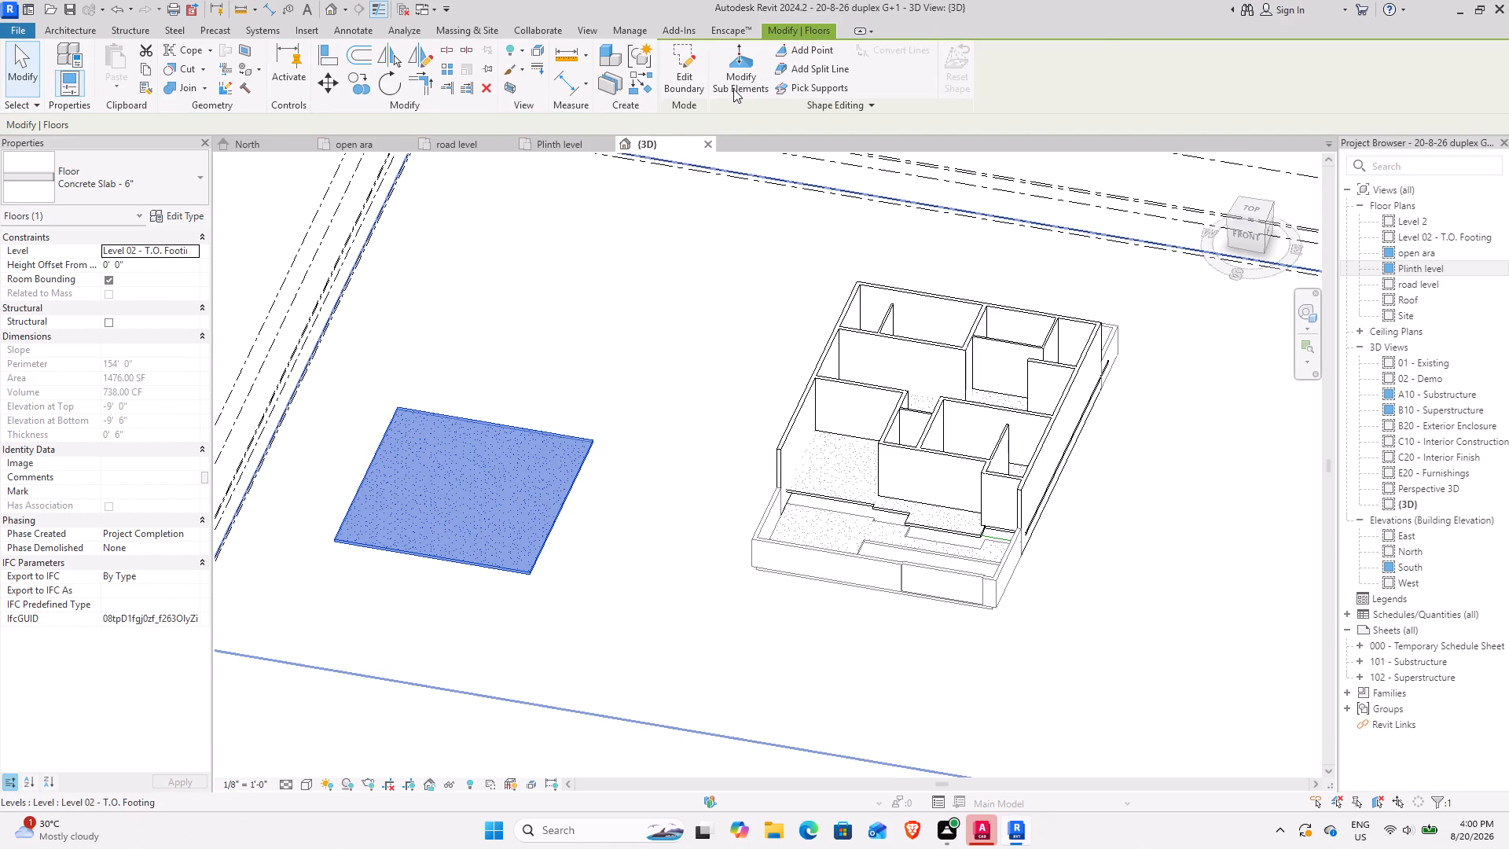
Set the elevation of the new rectangular slab's north edge to 10' 0" with sub-element editing.
{"action": "left_click", "coordinate": [733, 89]}
{"action": "left_click", "coordinate": [509, 429]}
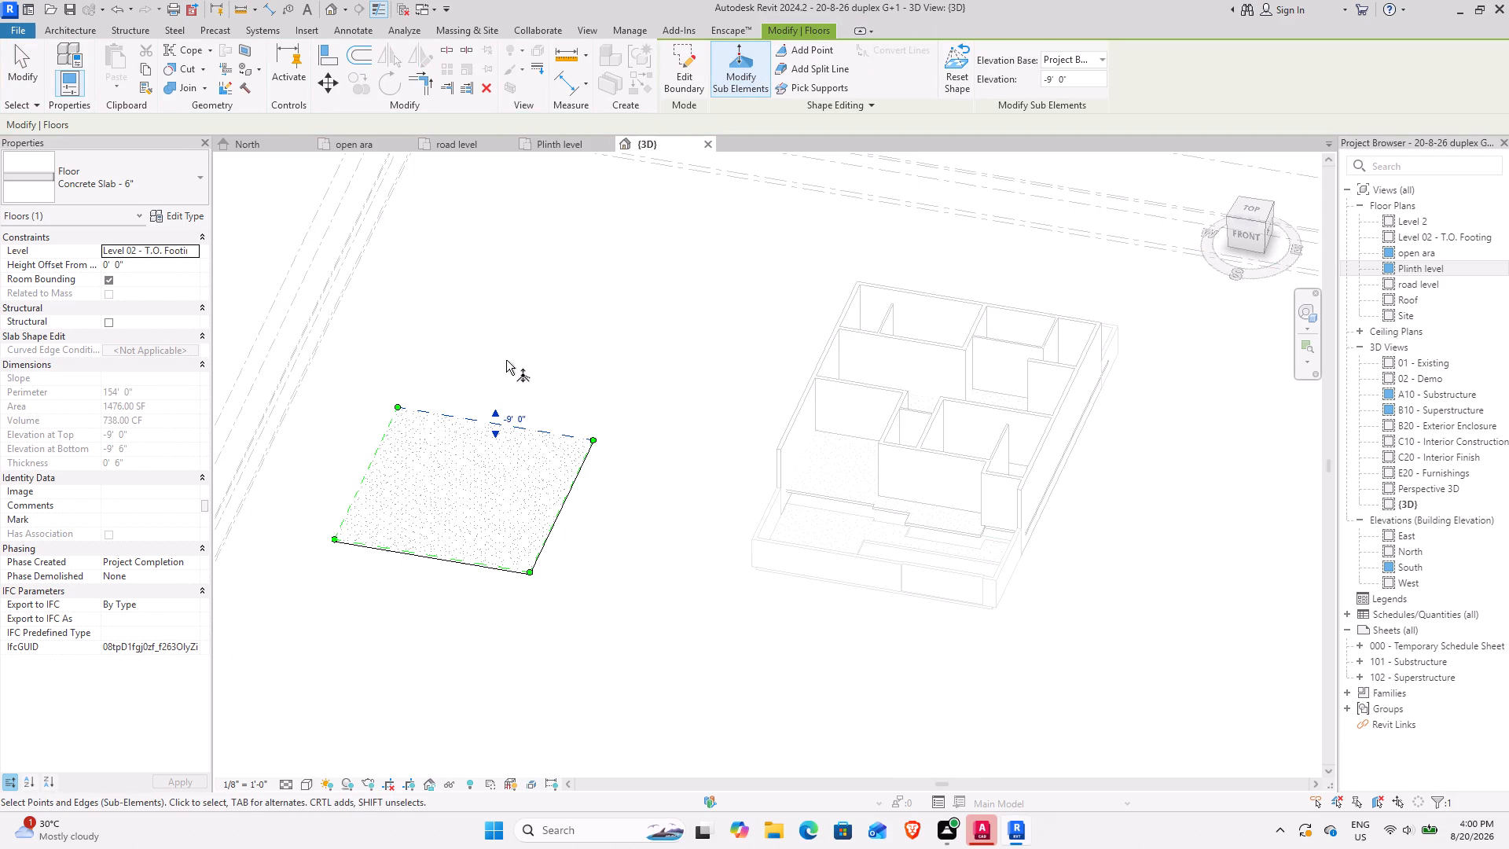
{"action": "left_click", "coordinate": [494, 413]}
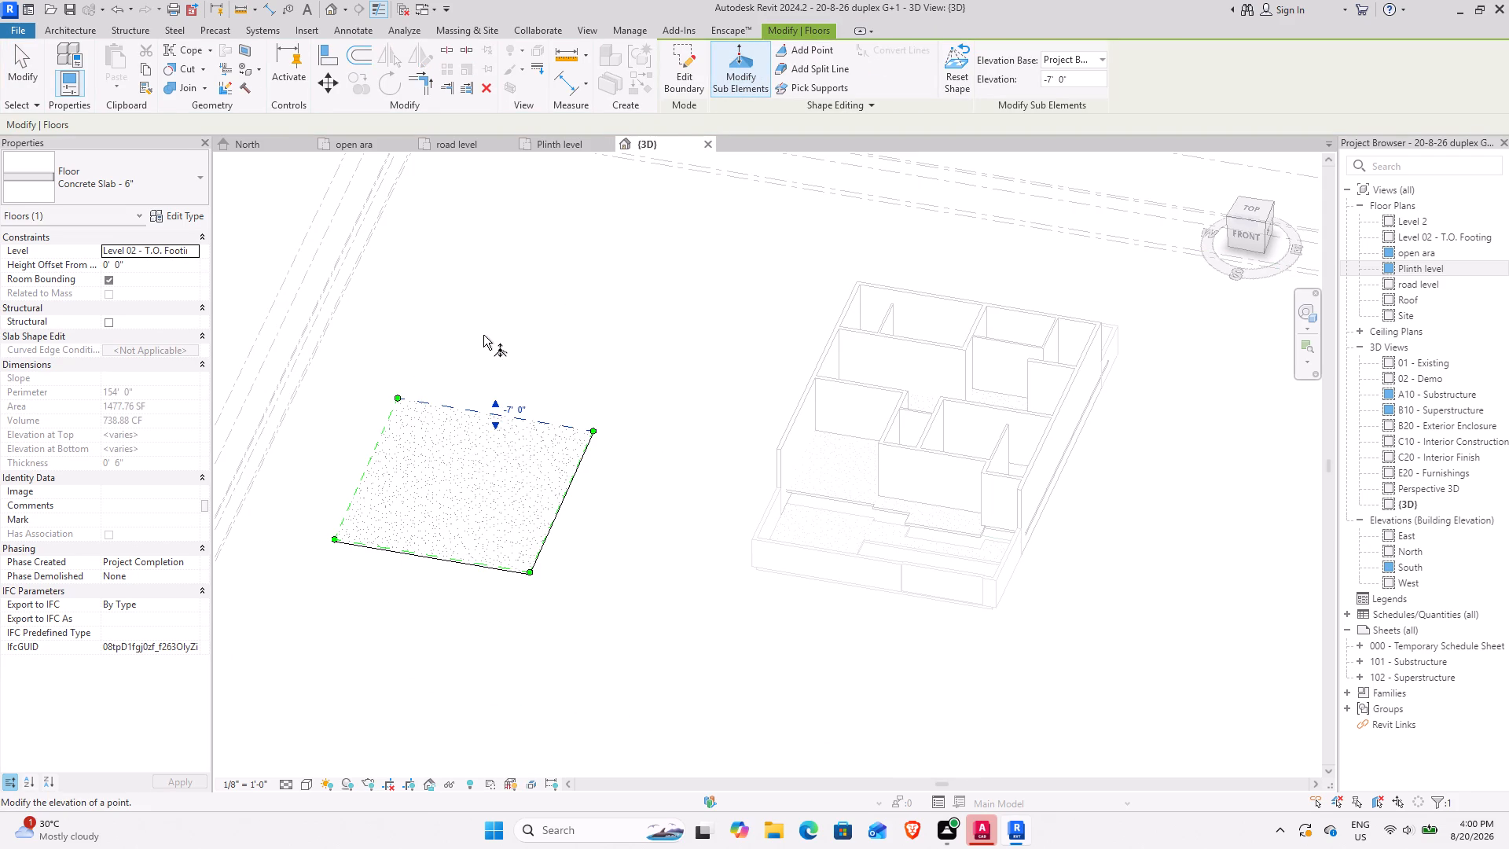
{"action": "left_click", "coordinate": [516, 410]}
{"action": "type", "text": "10"}
{"action": "key", "text": "Return"}
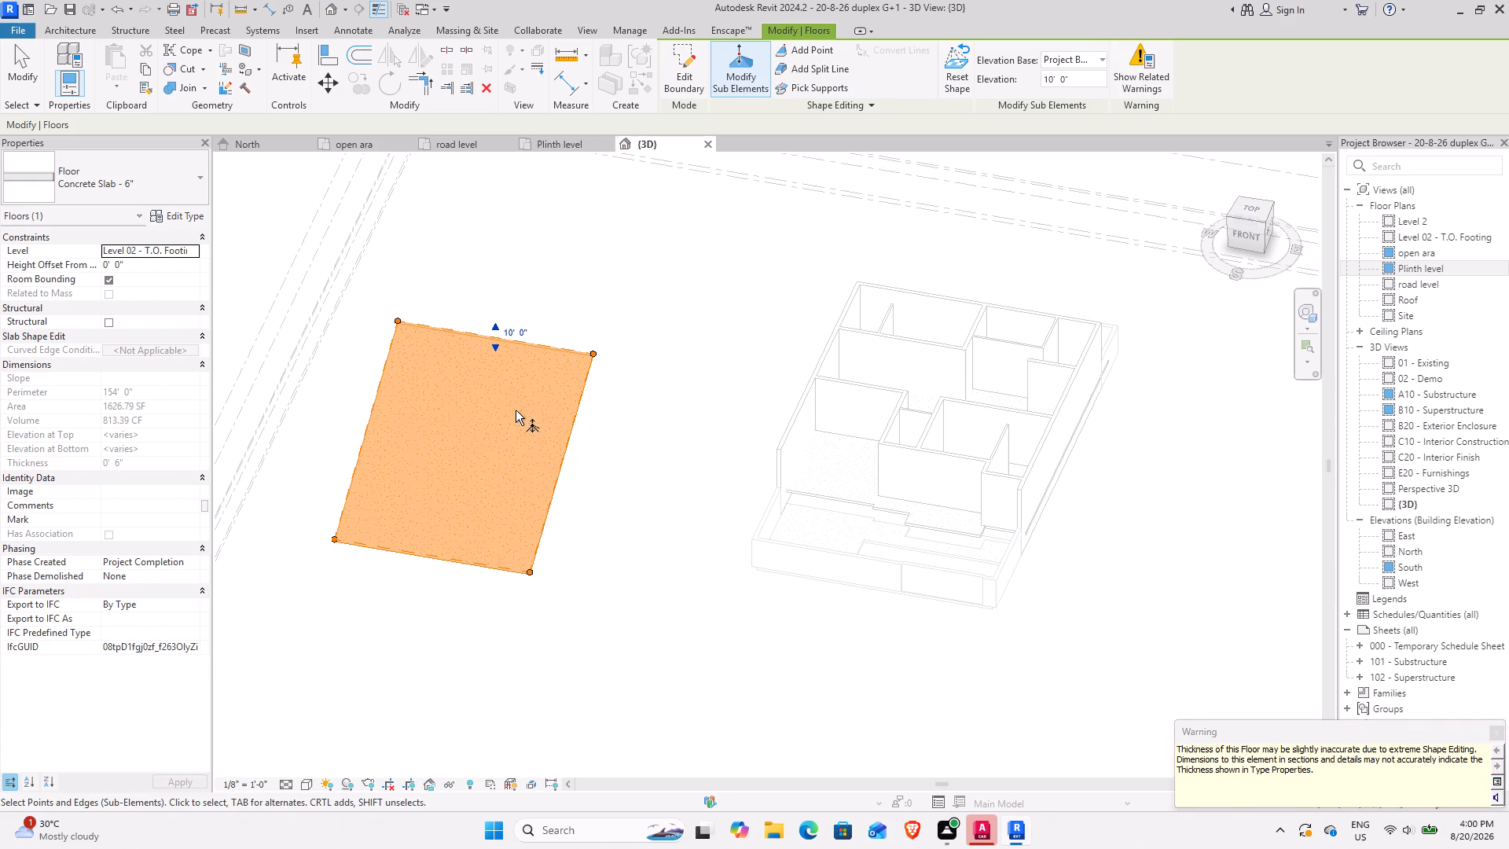
{"action": "scroll", "coordinate": [976, 513], "scroll_direction": "down", "scroll_amount": 2}
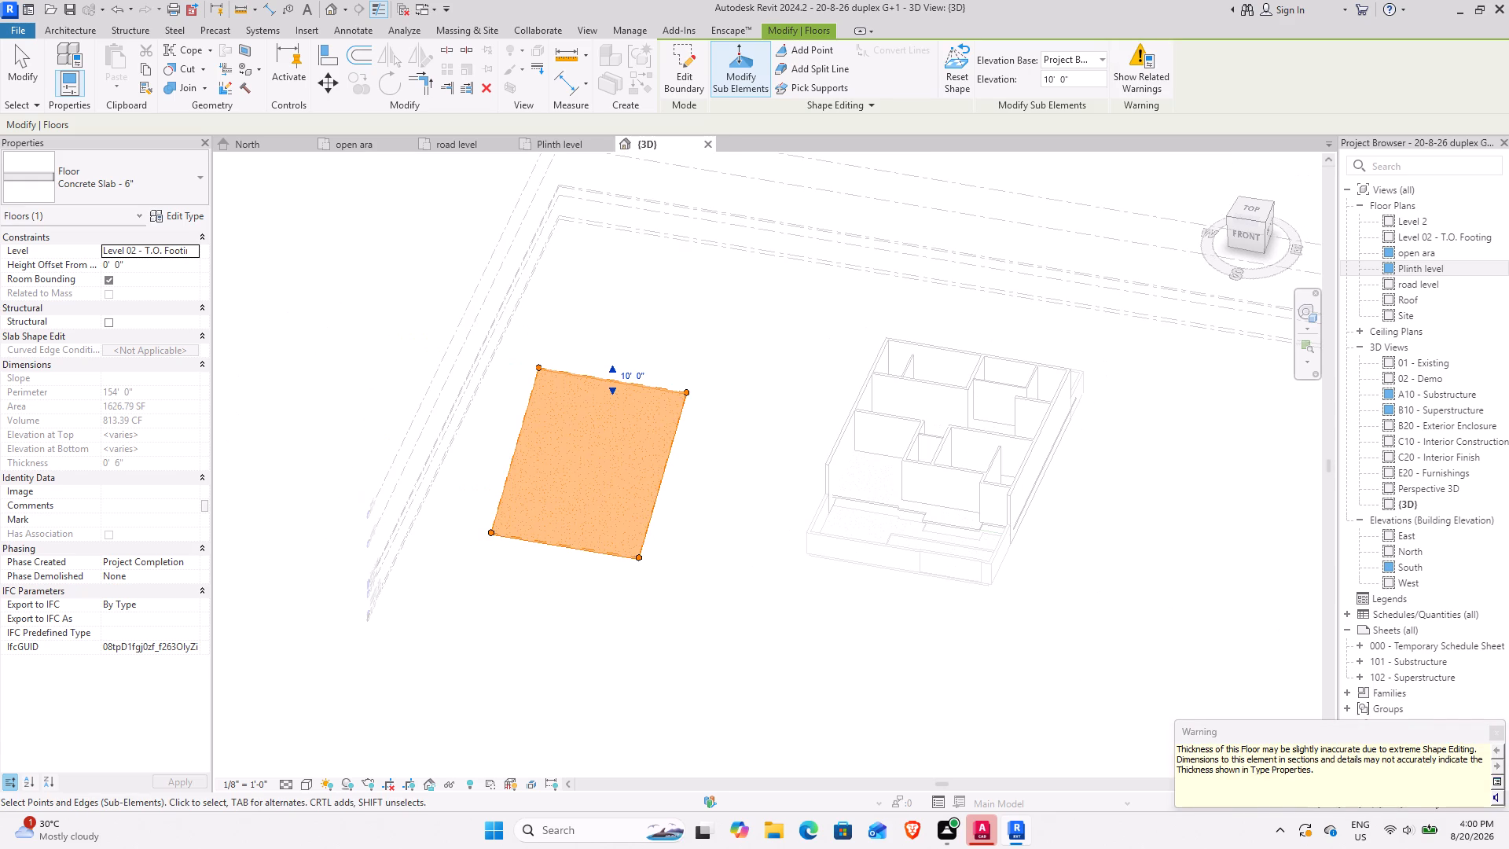
{"action": "left_click", "coordinate": [1496, 733]}
Examine the slope of the rectangular test slab from the side and front in 3D, and leave sub-element editing.
{"action": "middle_click_drag", "start_coordinate": [953, 623], "coordinate": [577, 538], "text": "shift"}
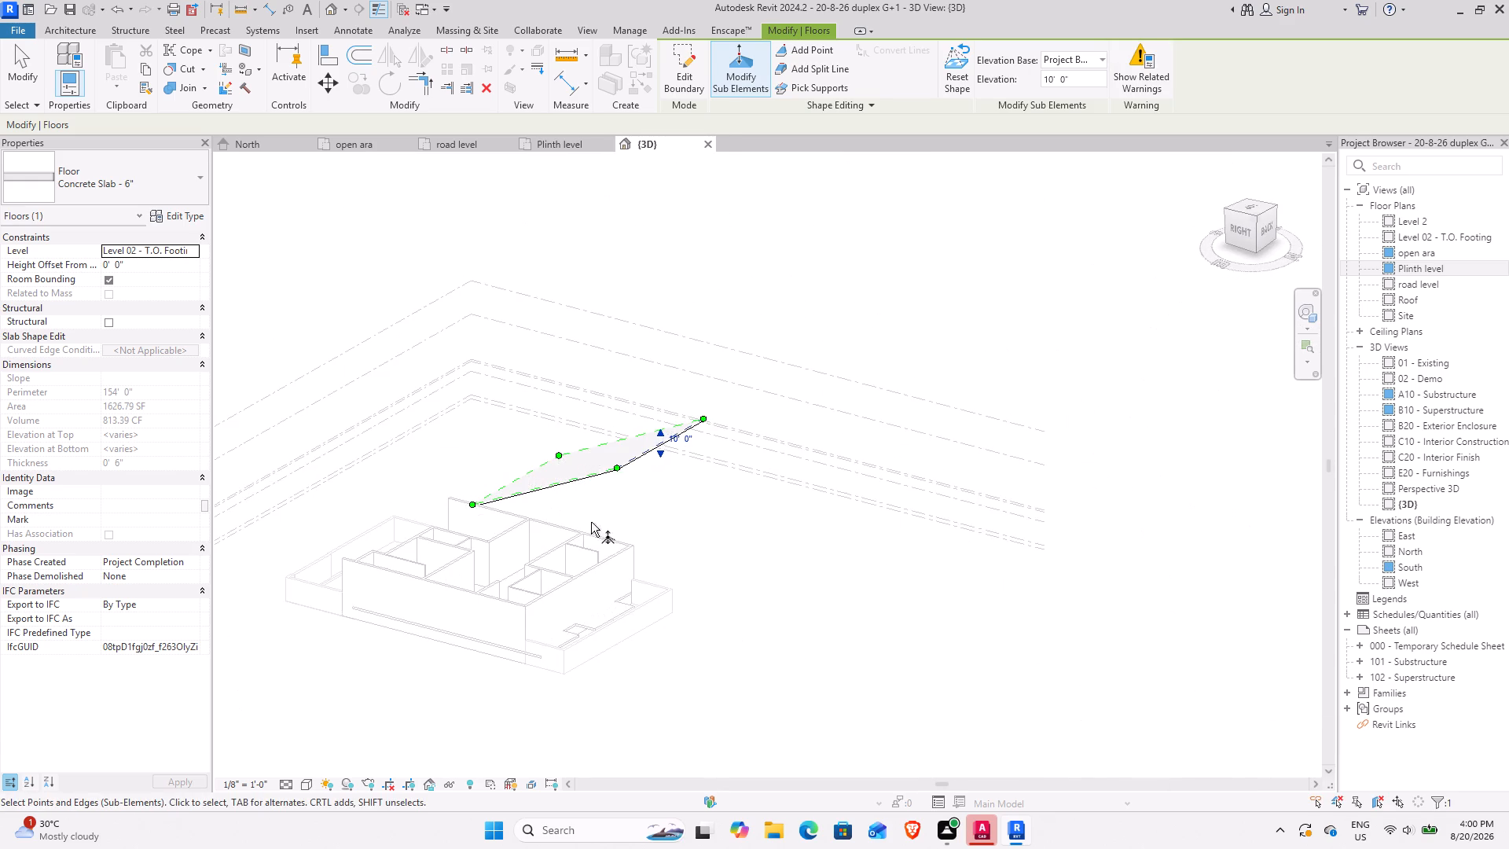
{"action": "scroll", "coordinate": [626, 411], "scroll_direction": "up", "scroll_amount": 11}
{"action": "middle_click_drag", "start_coordinate": [568, 586], "coordinate": [615, 509], "text": "shift"}
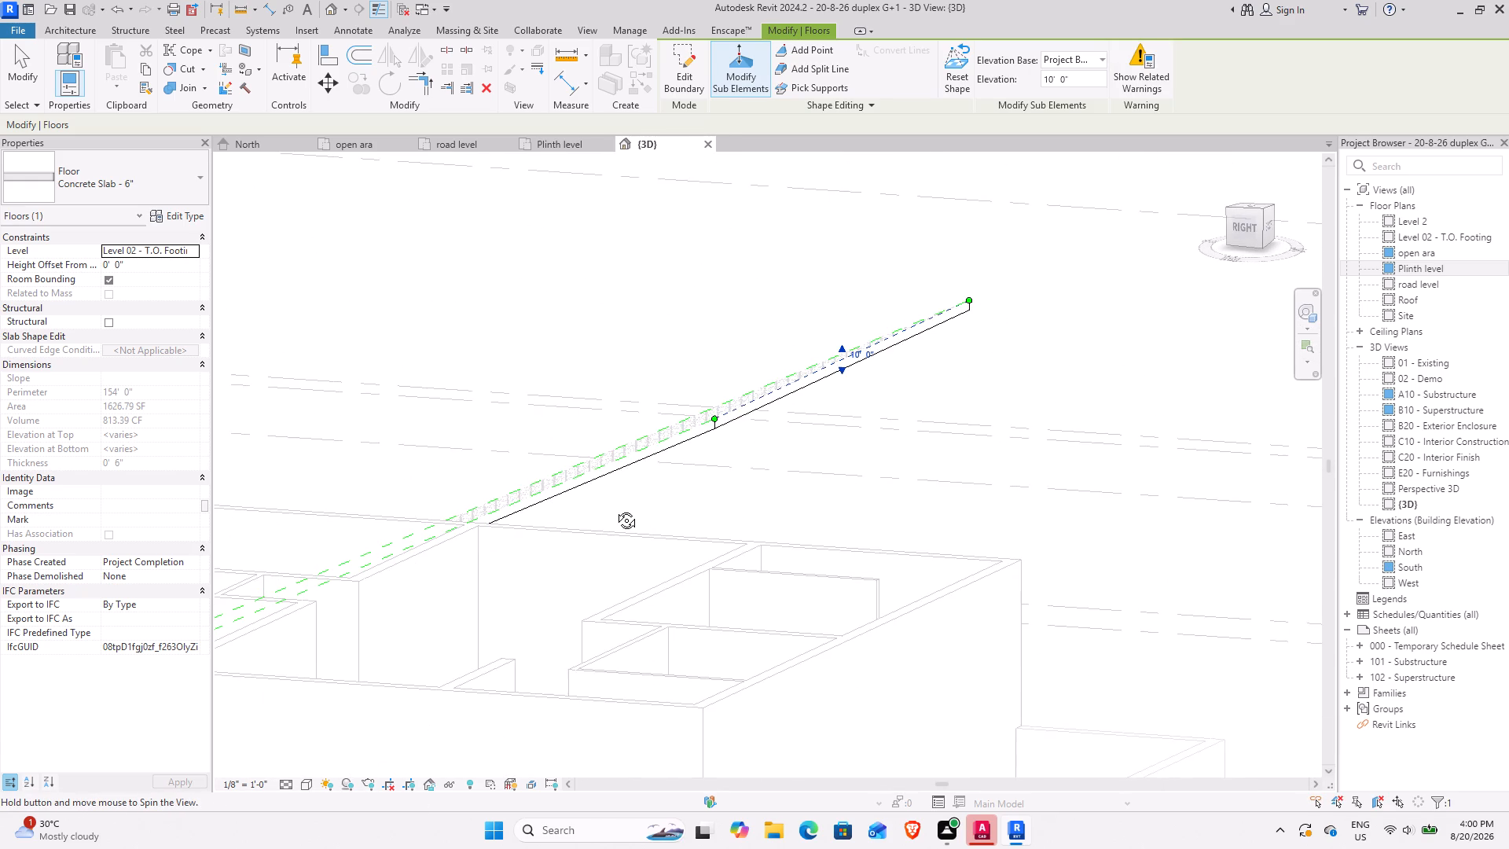
{"action": "middle_click_drag", "start_coordinate": [615, 509], "coordinate": [677, 617], "text": "shift"}
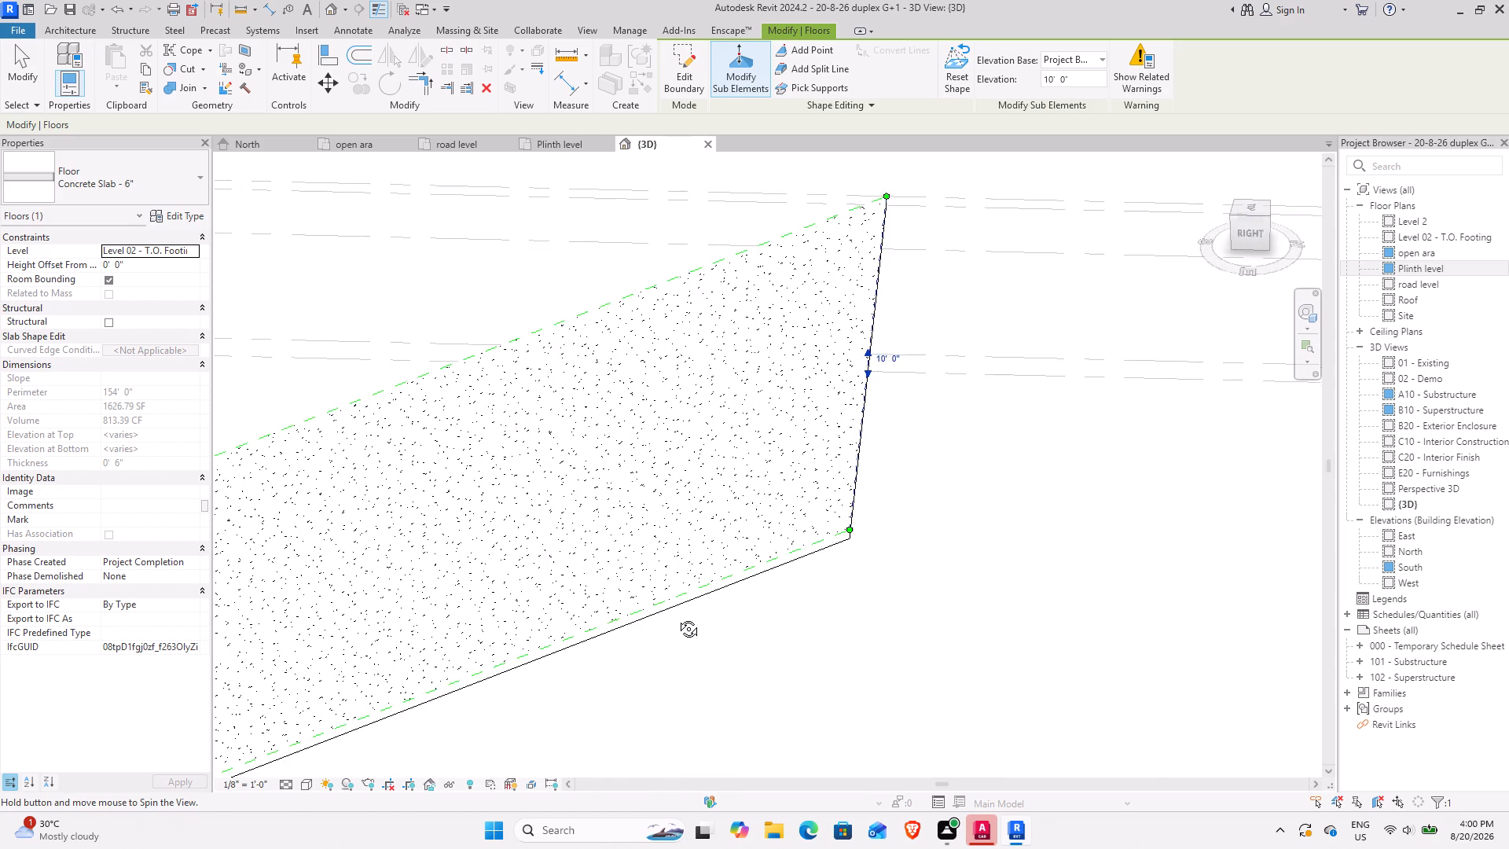
{"action": "middle_click_drag", "start_coordinate": [677, 617], "coordinate": [592, 597], "text": "shift"}
{"action": "scroll", "coordinate": [589, 595], "scroll_direction": "down", "scroll_amount": 4}
{"action": "middle_click_drag", "start_coordinate": [542, 609], "coordinate": [813, 598], "text": "shift"}
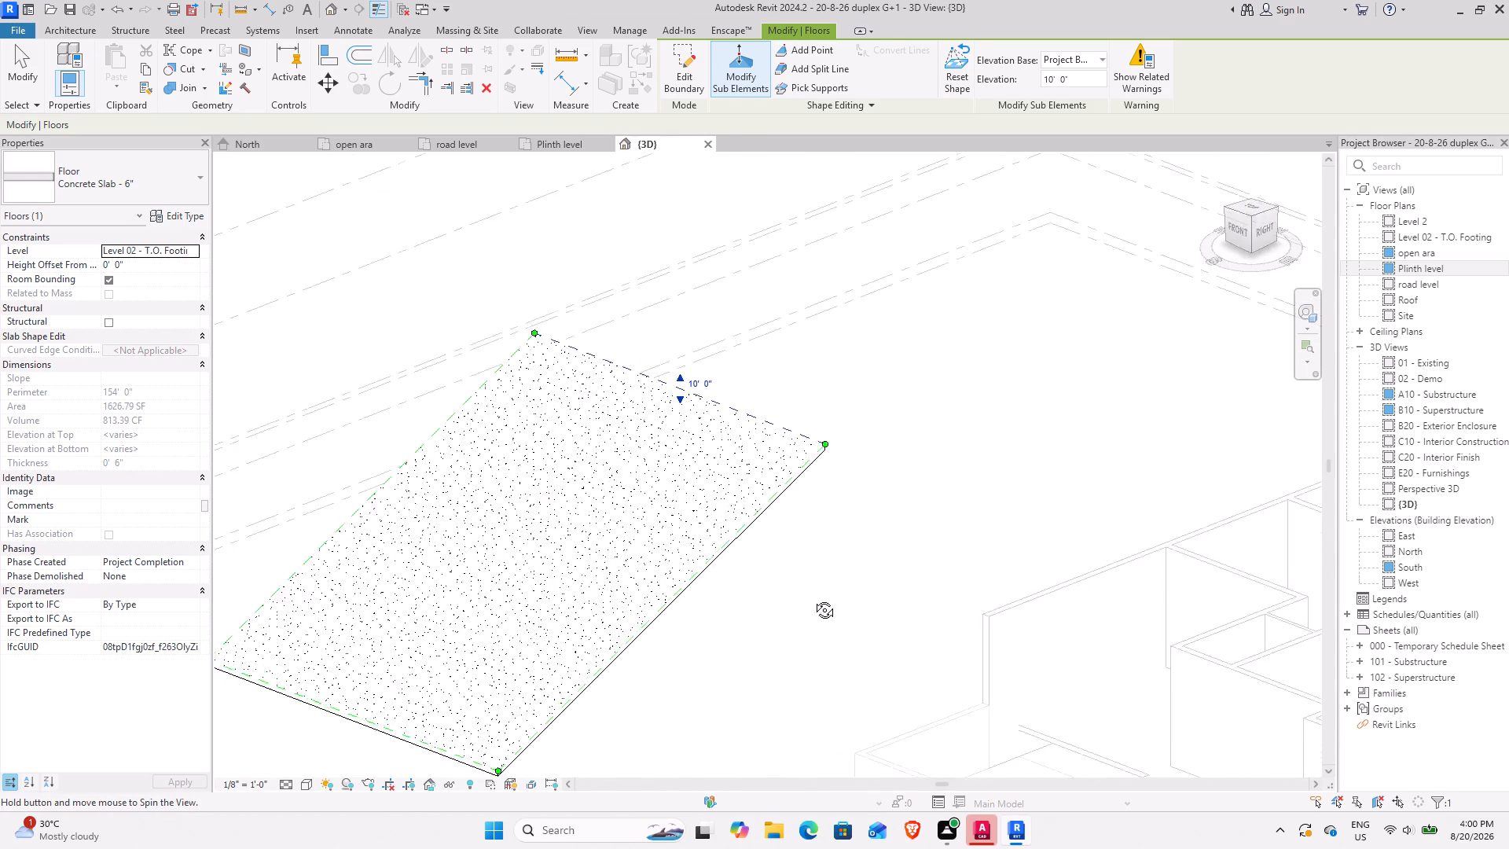
{"action": "middle_click_drag", "start_coordinate": [813, 598], "coordinate": [599, 517], "text": "shift"}
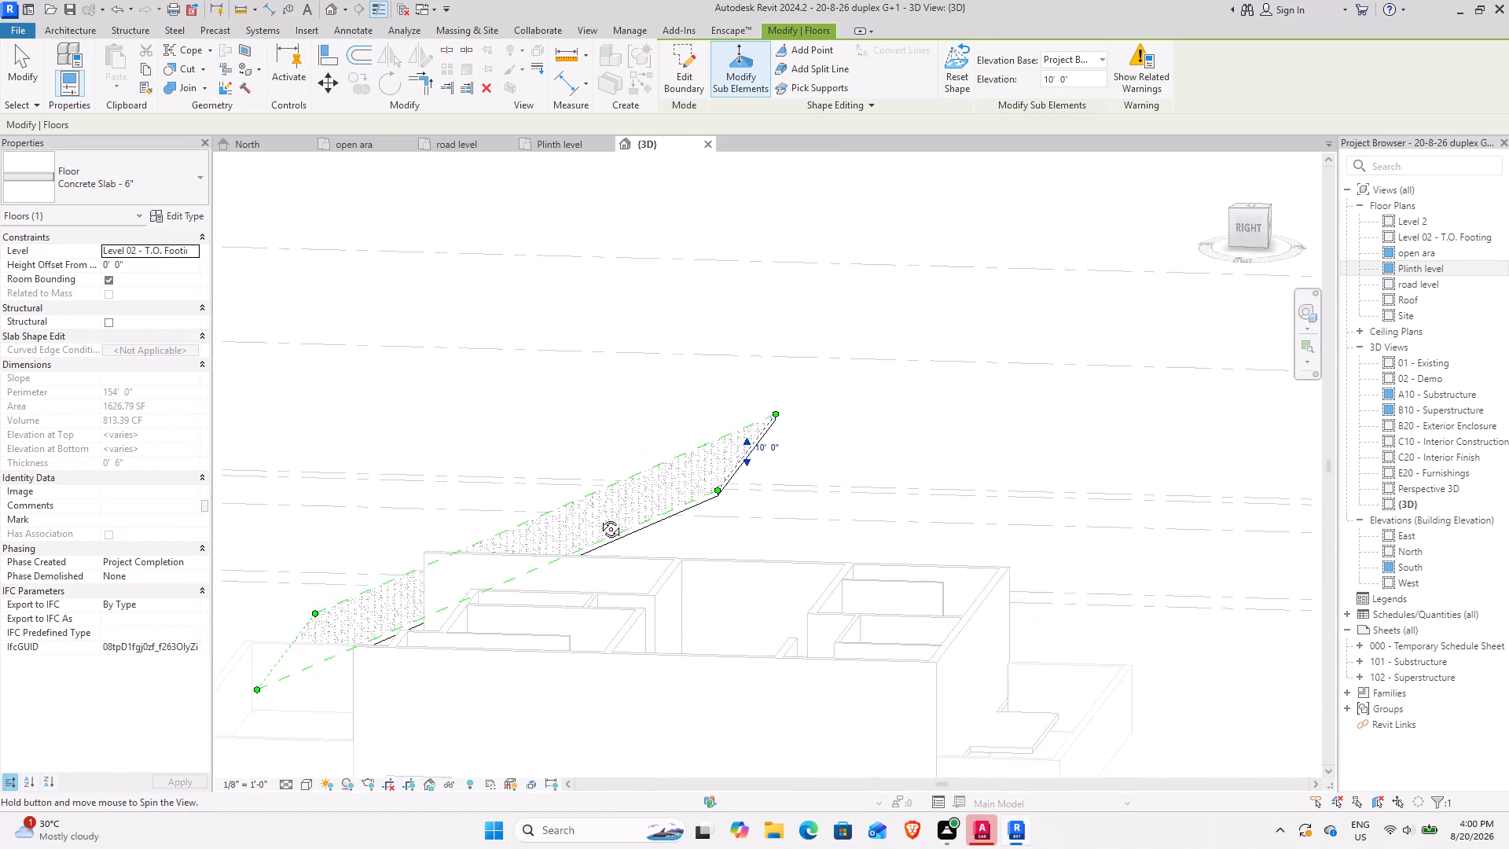
{"action": "middle_click_drag", "start_coordinate": [599, 517], "coordinate": [922, 591], "text": "shift"}
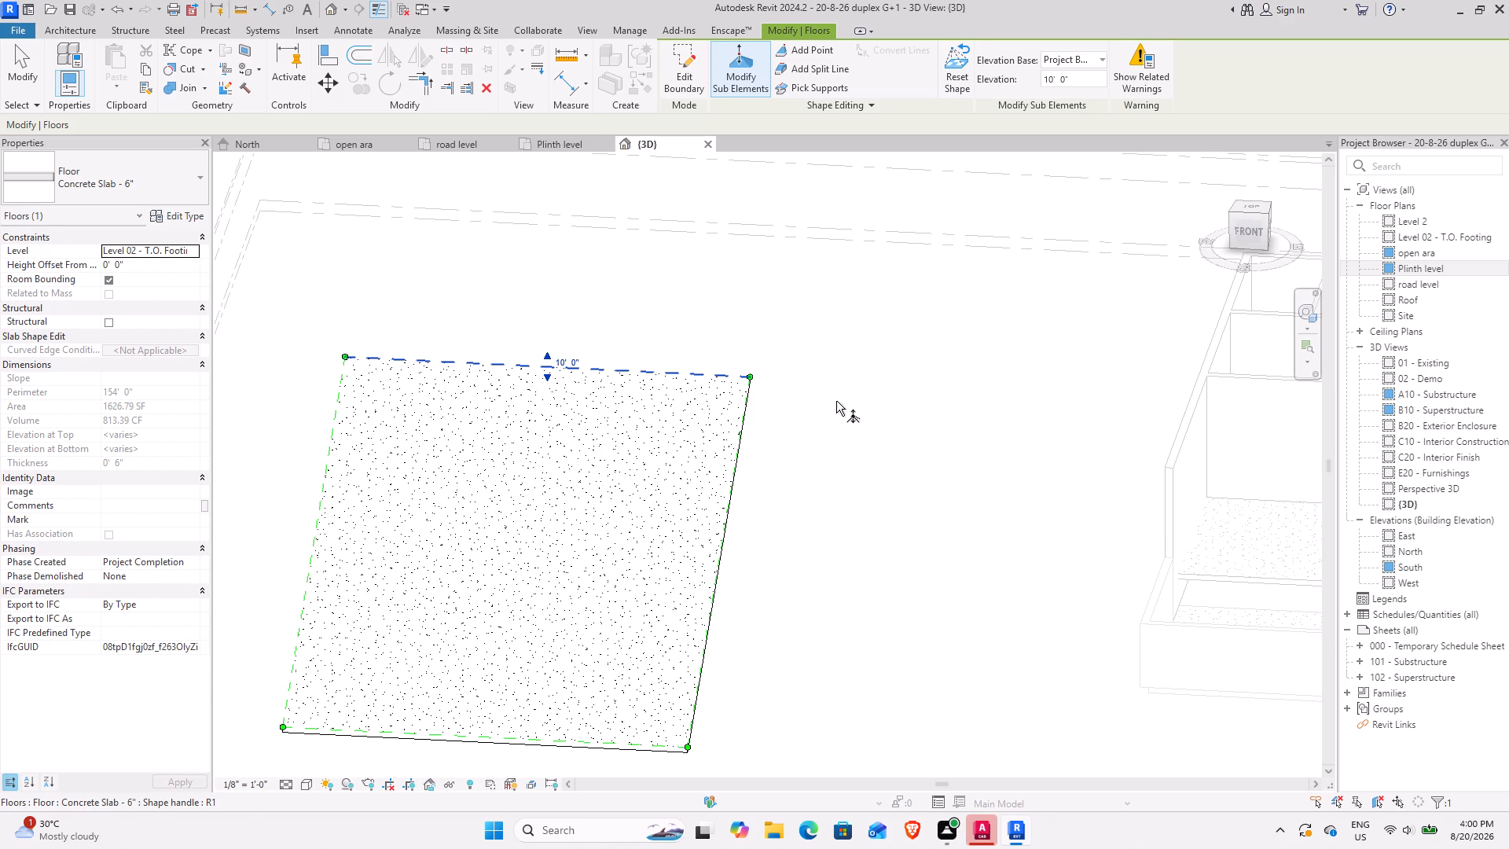
{"action": "key", "text": "Escape"}
Set the elevation of the front yard slab's west house-side edge to 0' 0" with sub-element editing.
{"action": "middle_click_drag", "start_coordinate": [917, 480], "coordinate": [481, 463]}
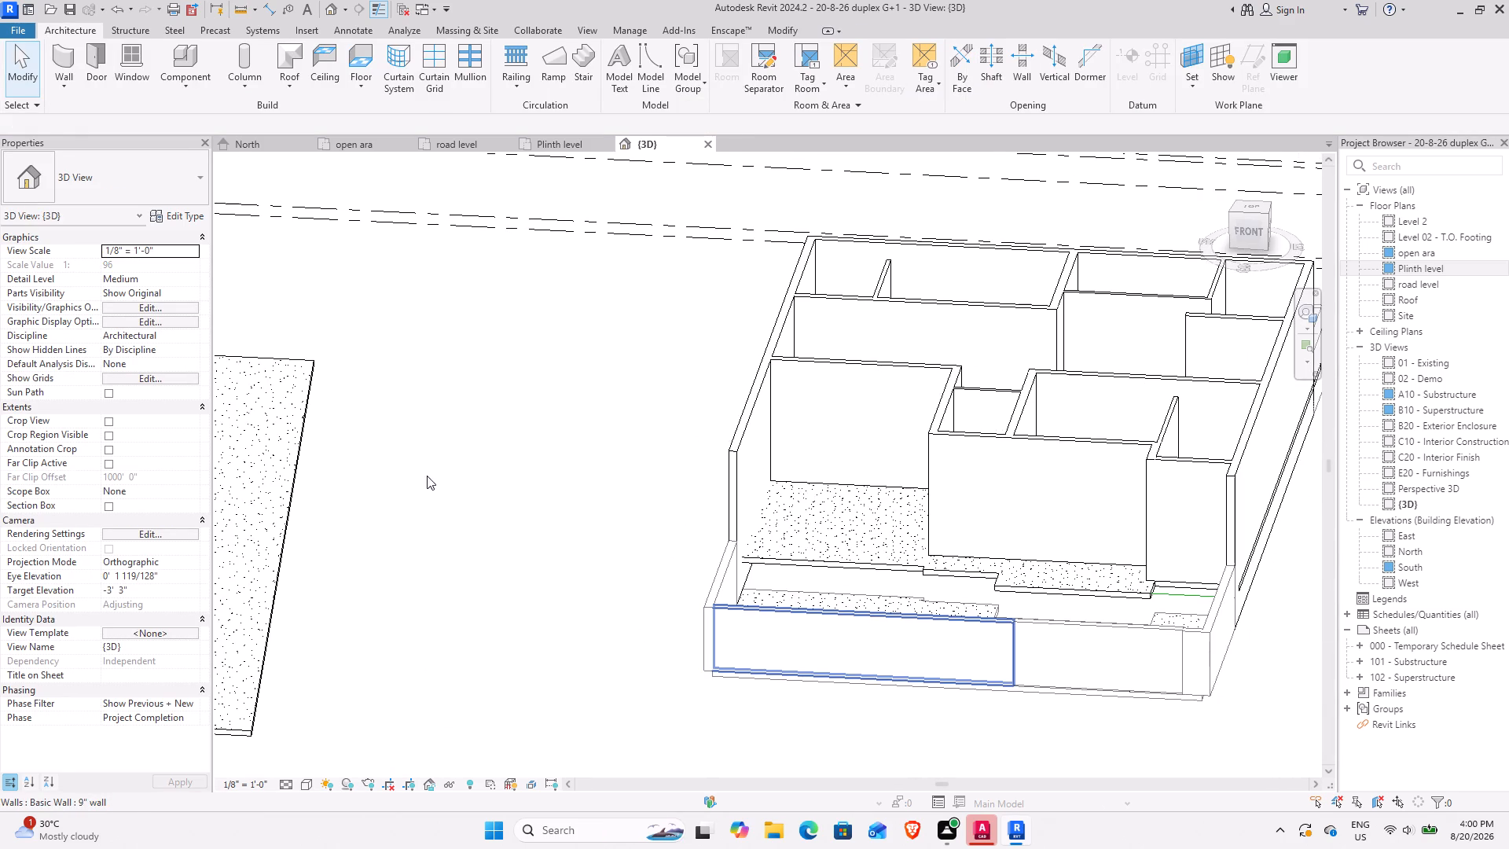
{"action": "left_click", "coordinate": [893, 592]}
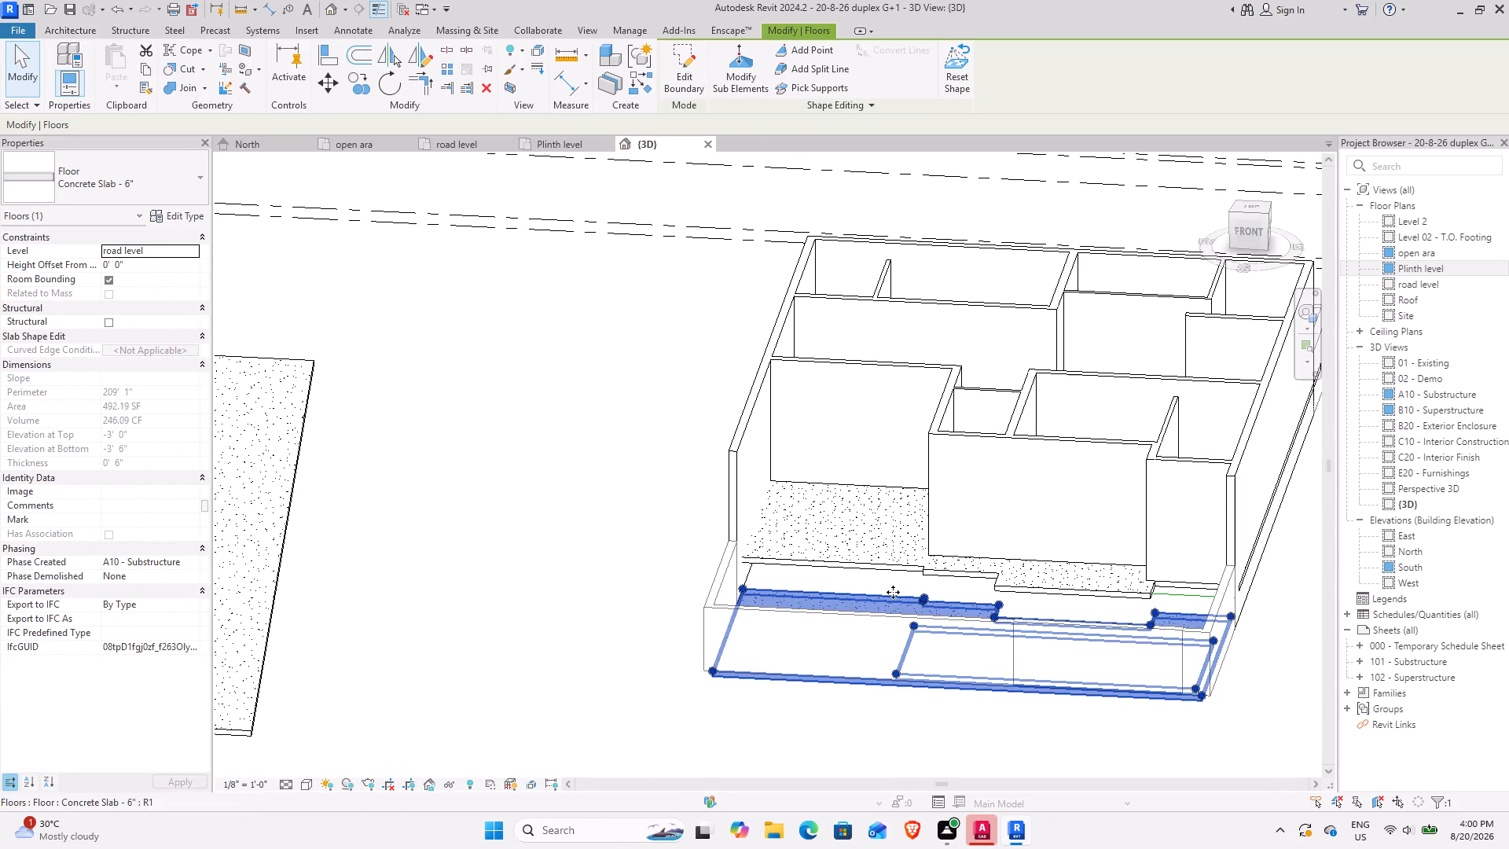
{"action": "middle_click_drag", "start_coordinate": [893, 592], "coordinate": [924, 699], "text": "shift"}
{"action": "scroll", "coordinate": [881, 557], "scroll_direction": "up", "scroll_amount": 7}
{"action": "middle_click_drag", "start_coordinate": [864, 612], "coordinate": [901, 656], "text": "shift"}
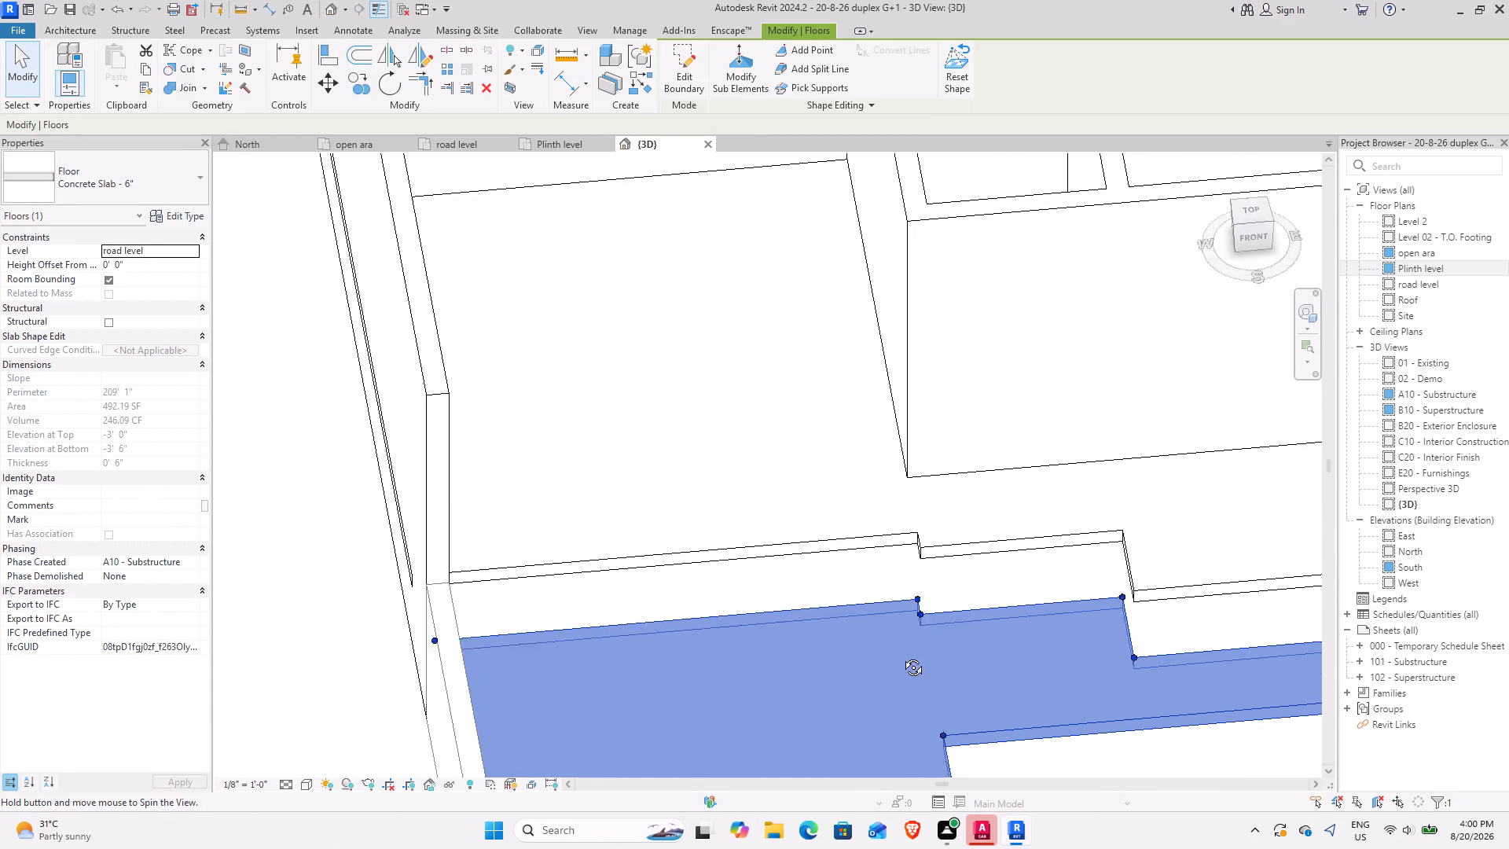
{"action": "middle_click_drag", "start_coordinate": [901, 656], "coordinate": [931, 694], "text": "shift"}
{"action": "middle_click_drag", "start_coordinate": [913, 689], "coordinate": [909, 655]}
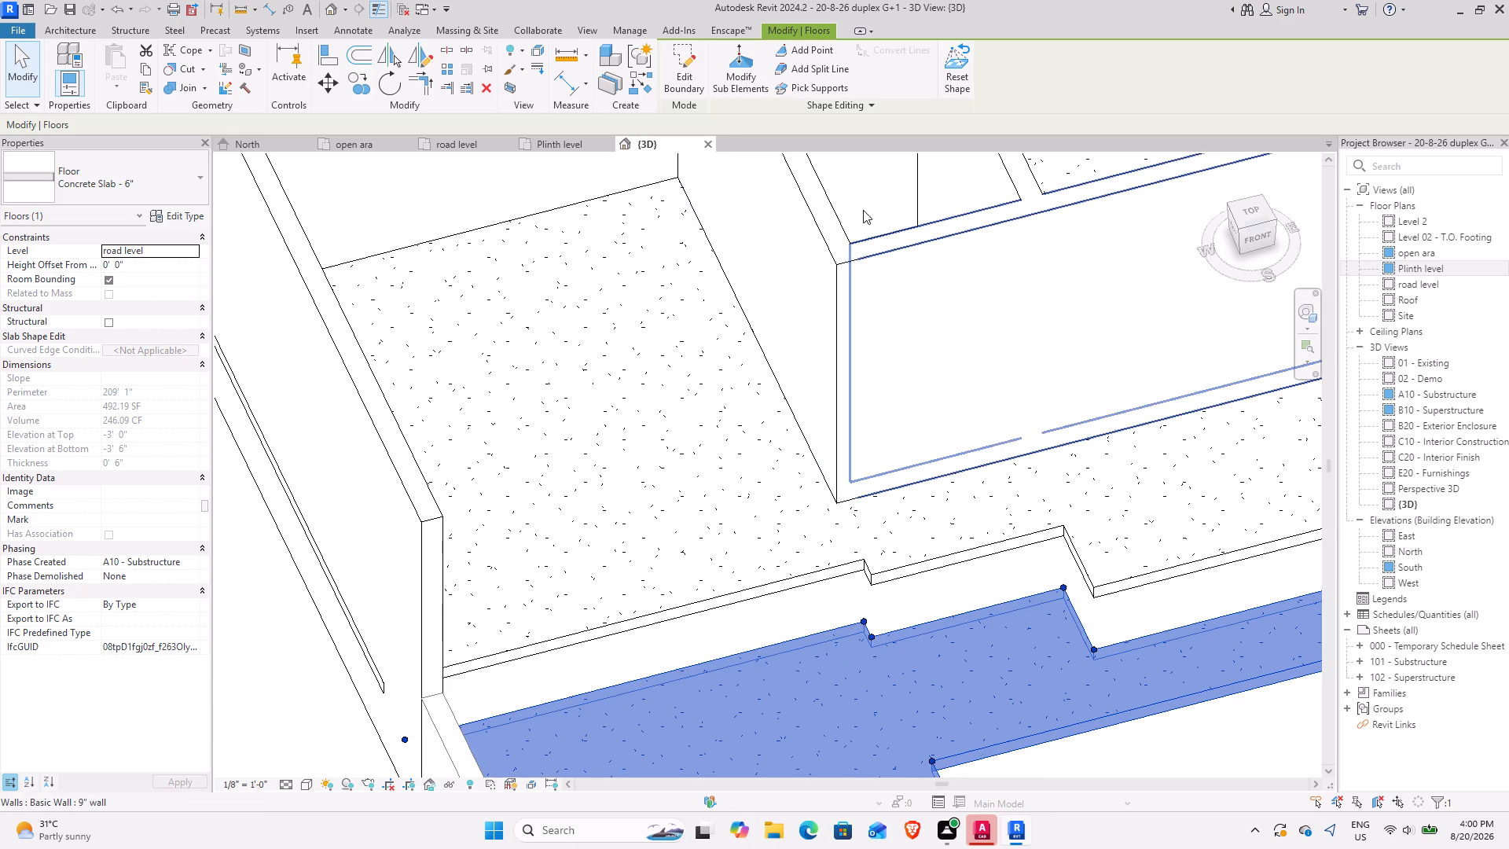
{"action": "left_click", "coordinate": [749, 79]}
{"action": "left_click", "coordinate": [740, 654]}
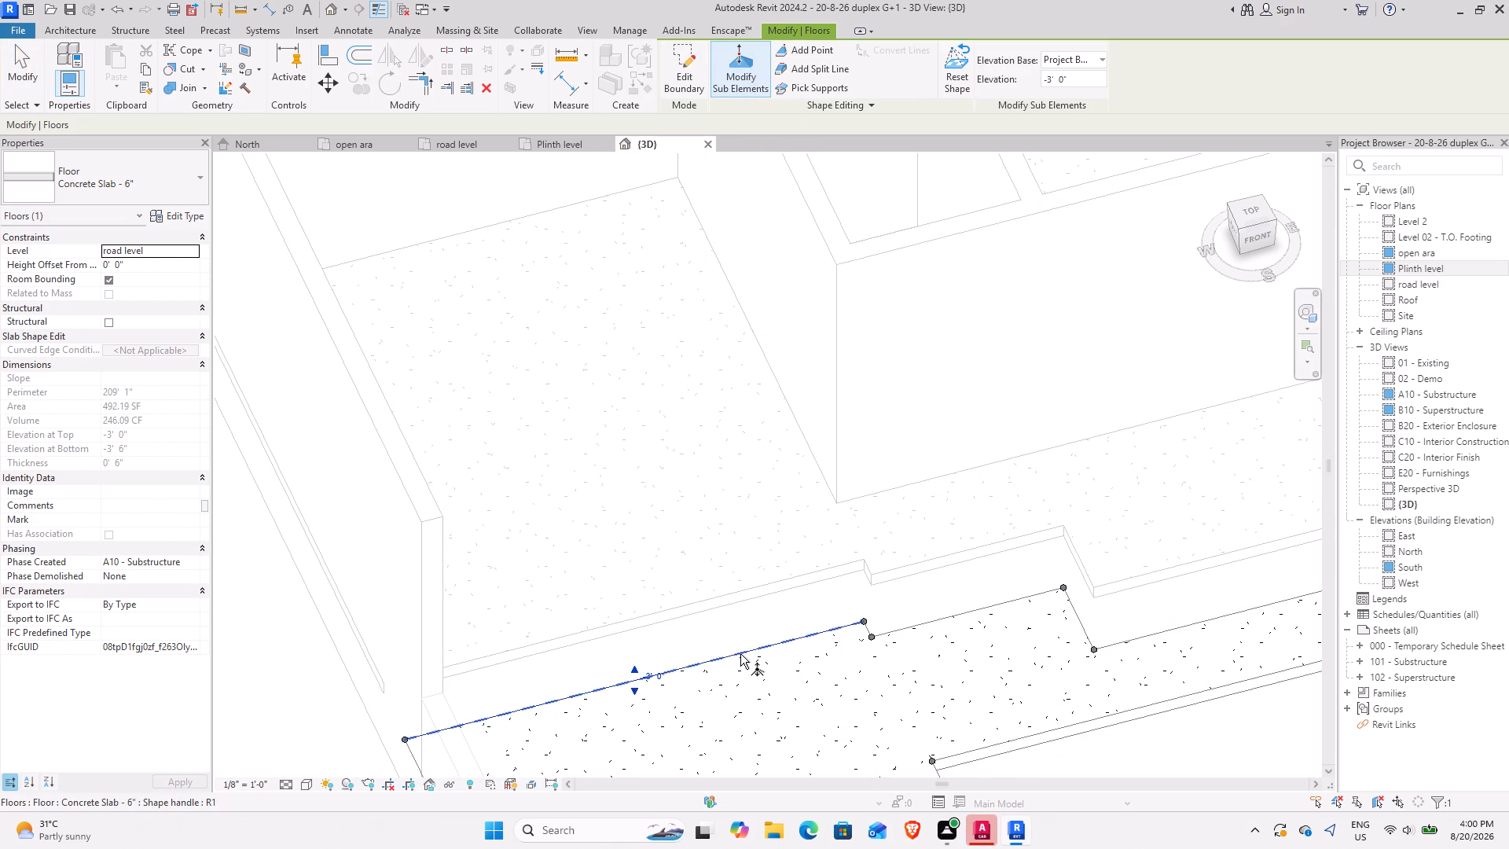
{"action": "left_click", "coordinate": [655, 675]}
{"action": "key", "text": "0"}
{"action": "key", "text": "Return"}
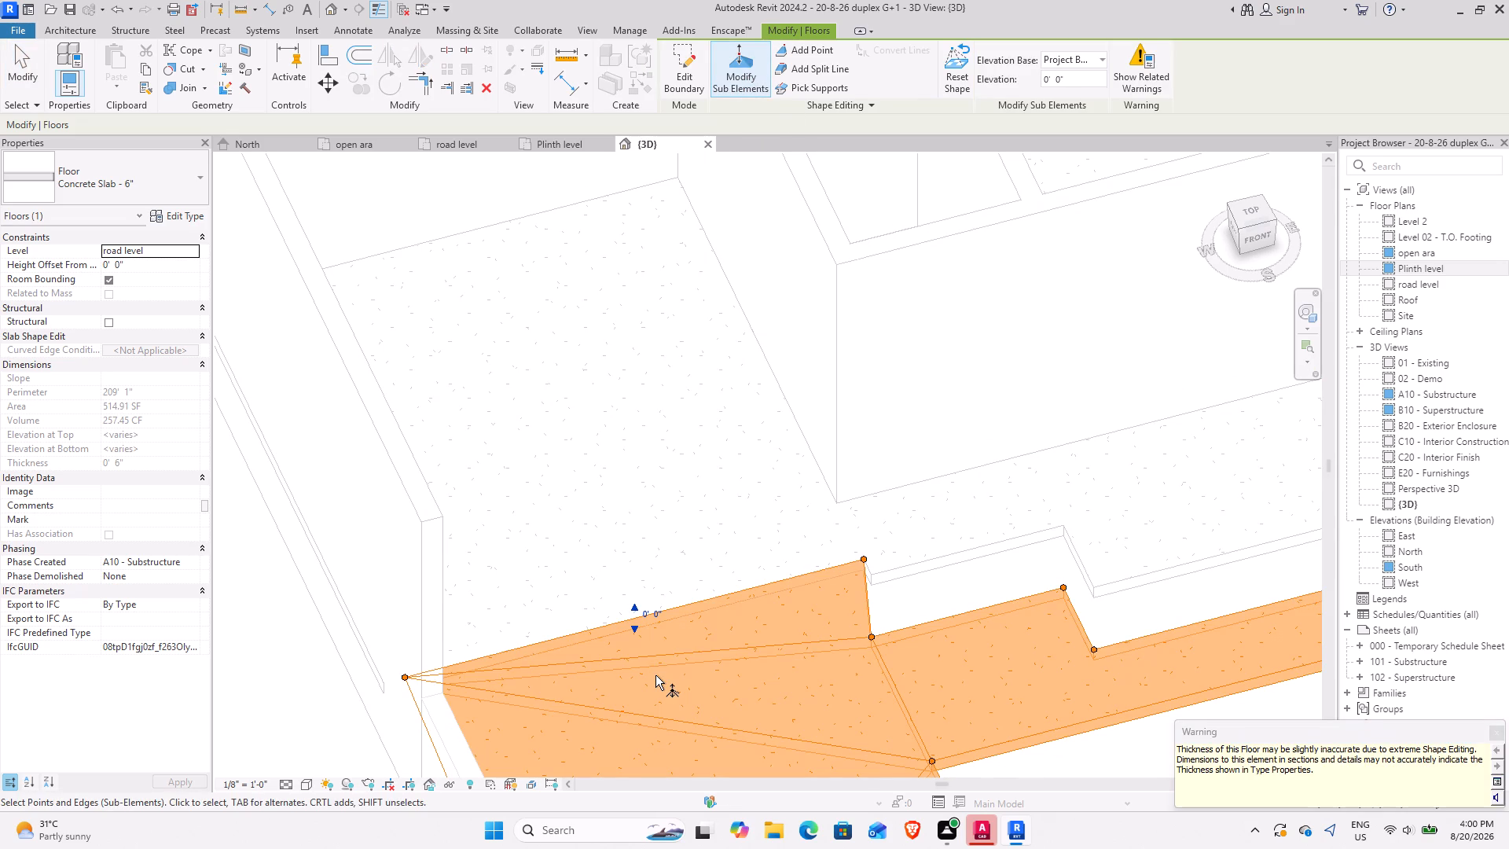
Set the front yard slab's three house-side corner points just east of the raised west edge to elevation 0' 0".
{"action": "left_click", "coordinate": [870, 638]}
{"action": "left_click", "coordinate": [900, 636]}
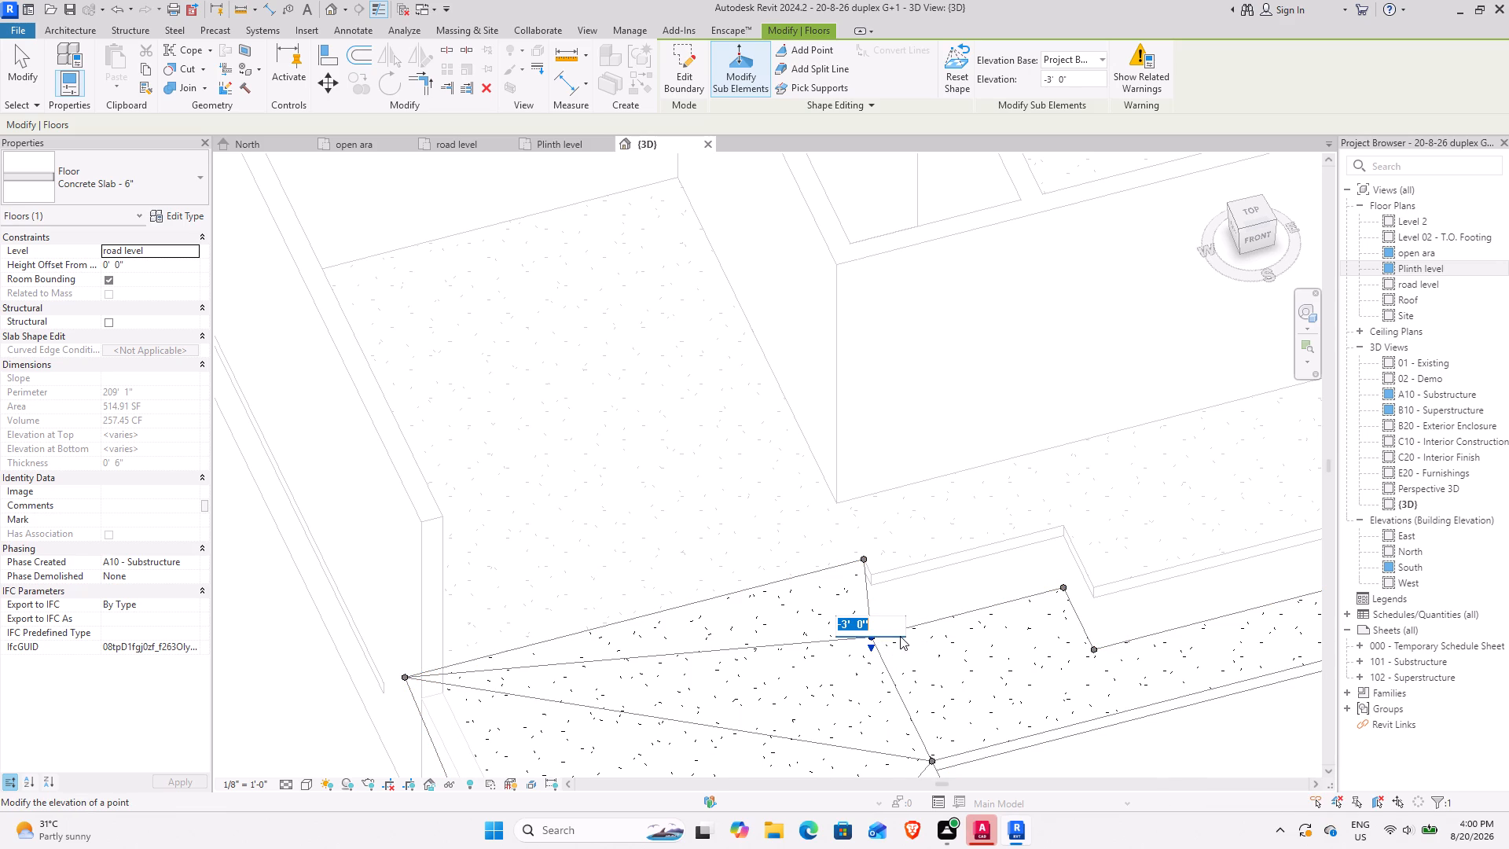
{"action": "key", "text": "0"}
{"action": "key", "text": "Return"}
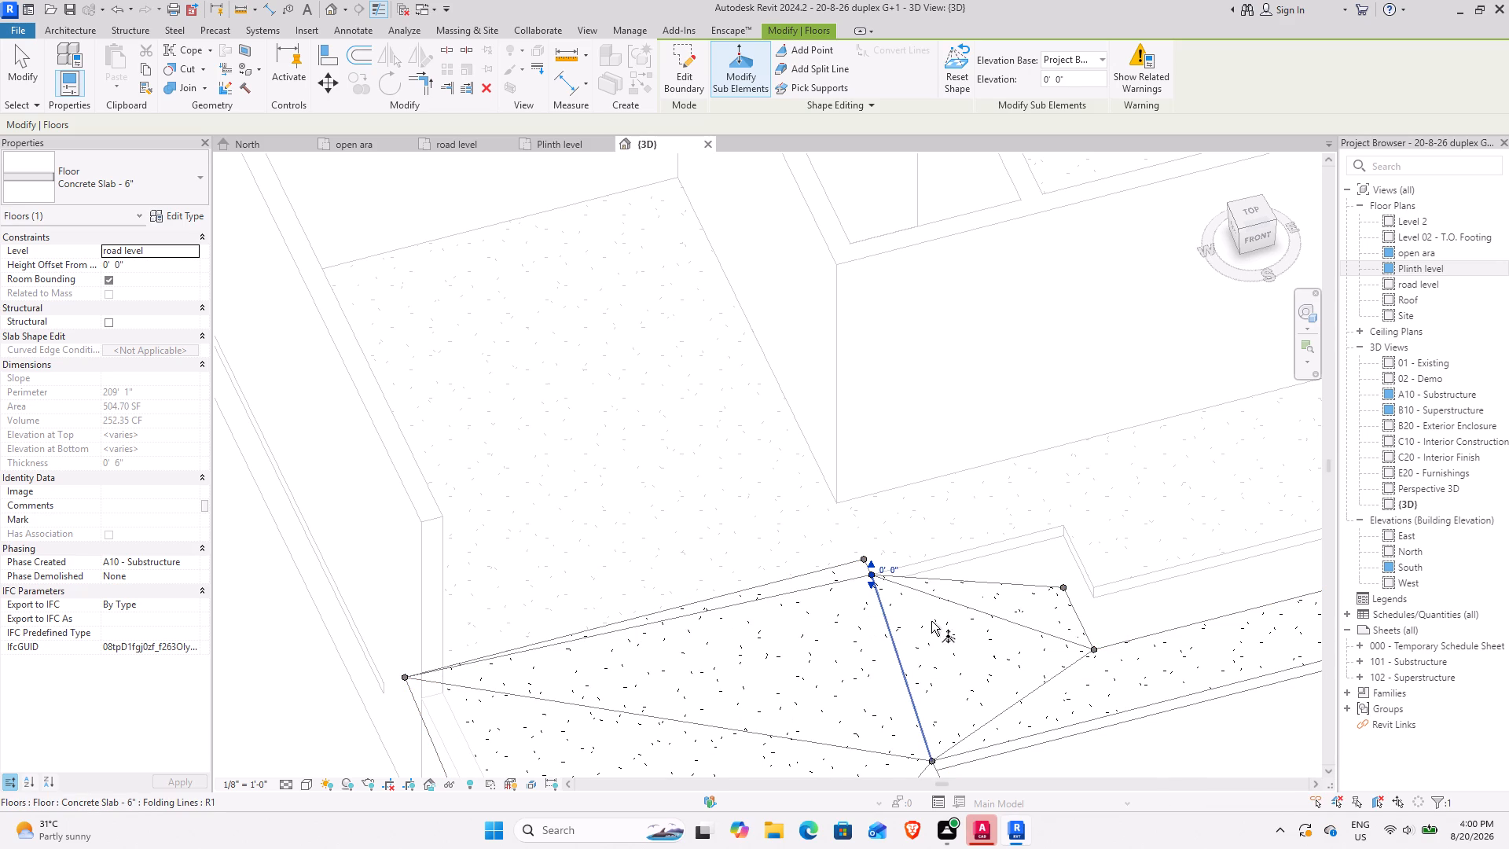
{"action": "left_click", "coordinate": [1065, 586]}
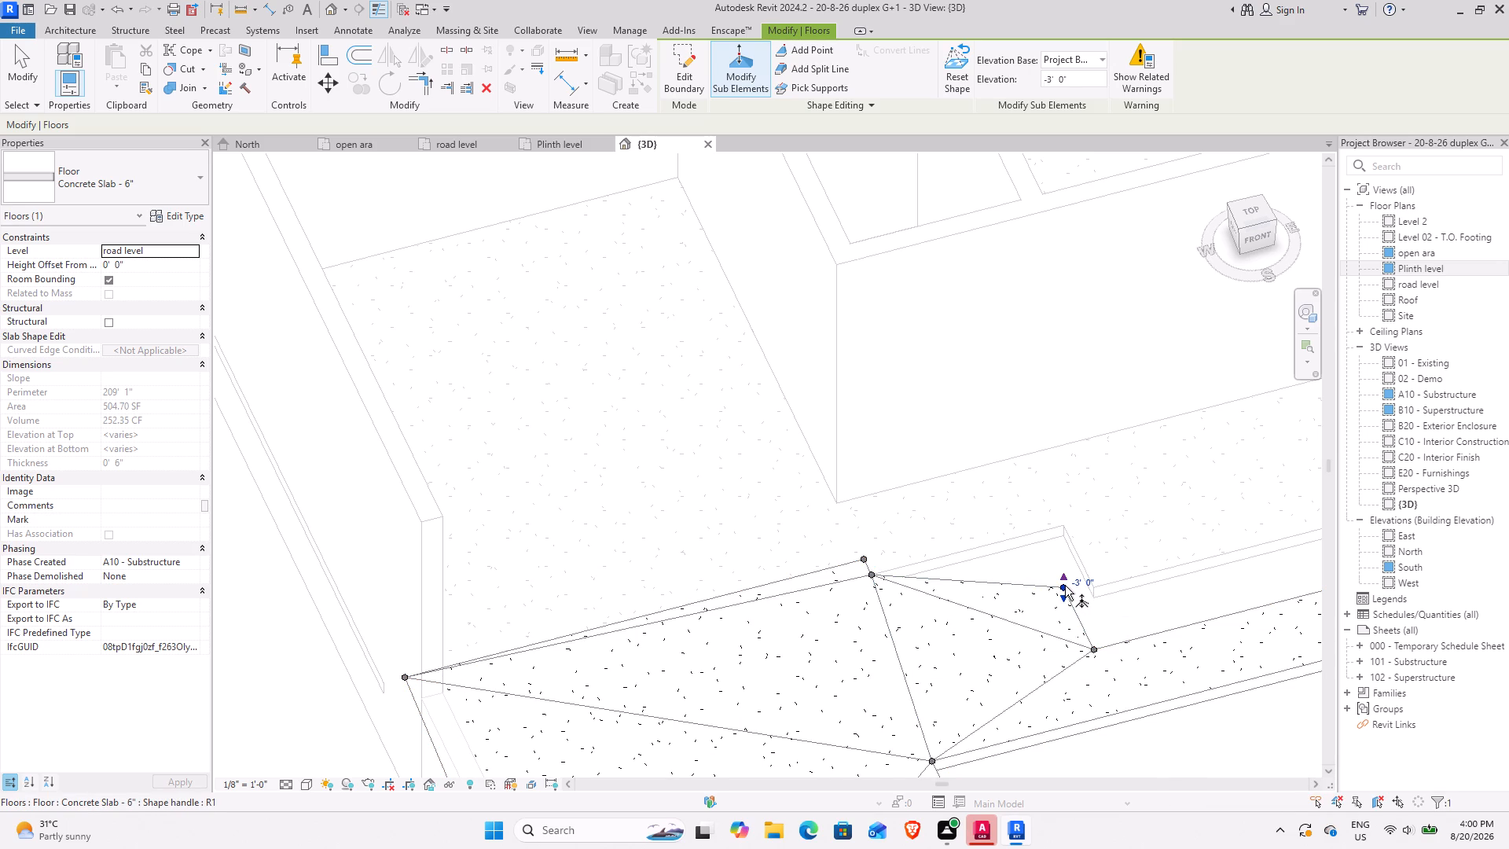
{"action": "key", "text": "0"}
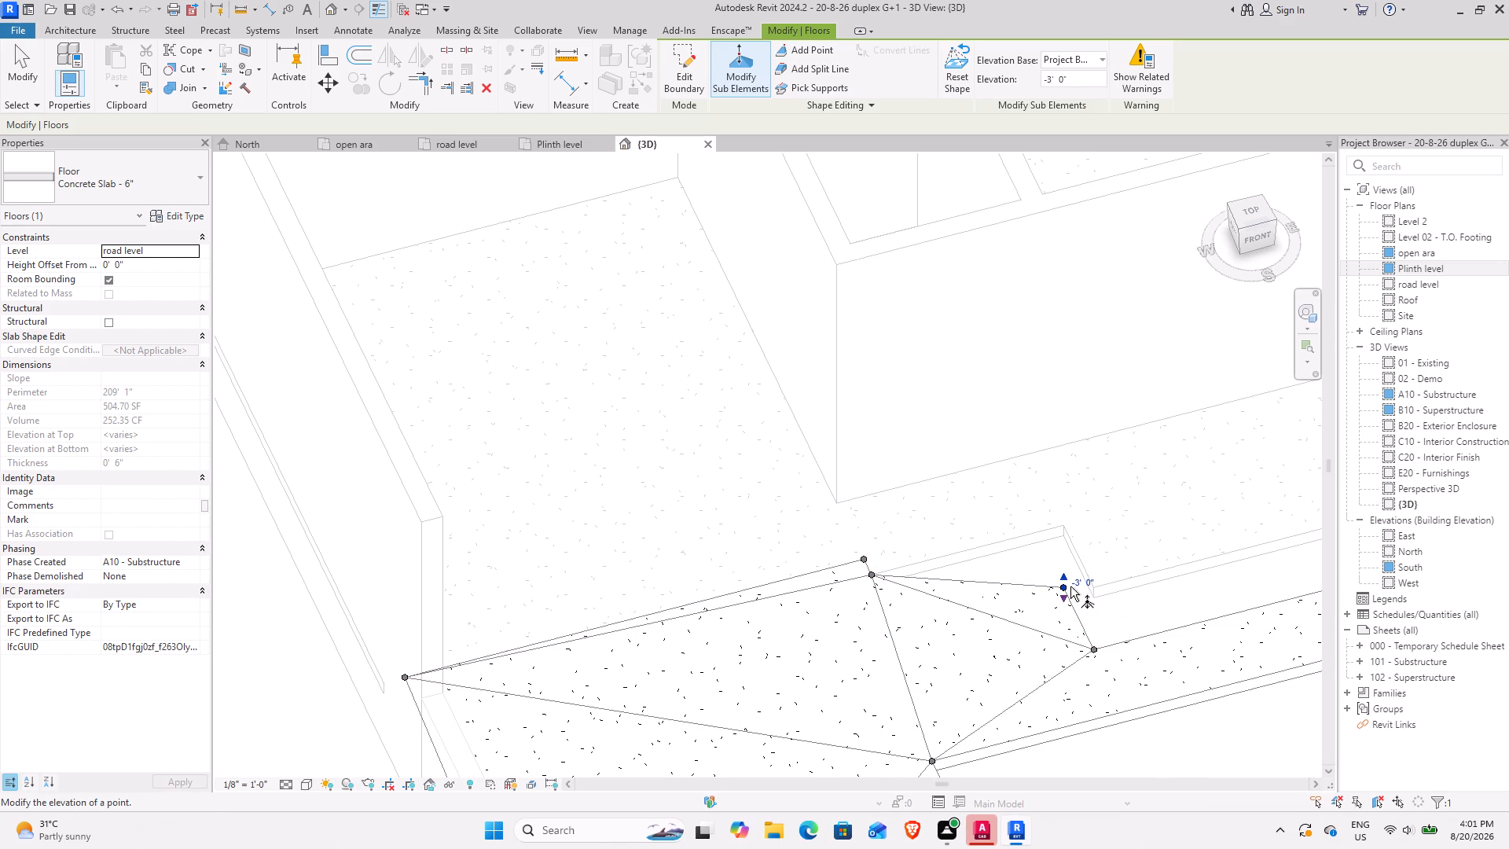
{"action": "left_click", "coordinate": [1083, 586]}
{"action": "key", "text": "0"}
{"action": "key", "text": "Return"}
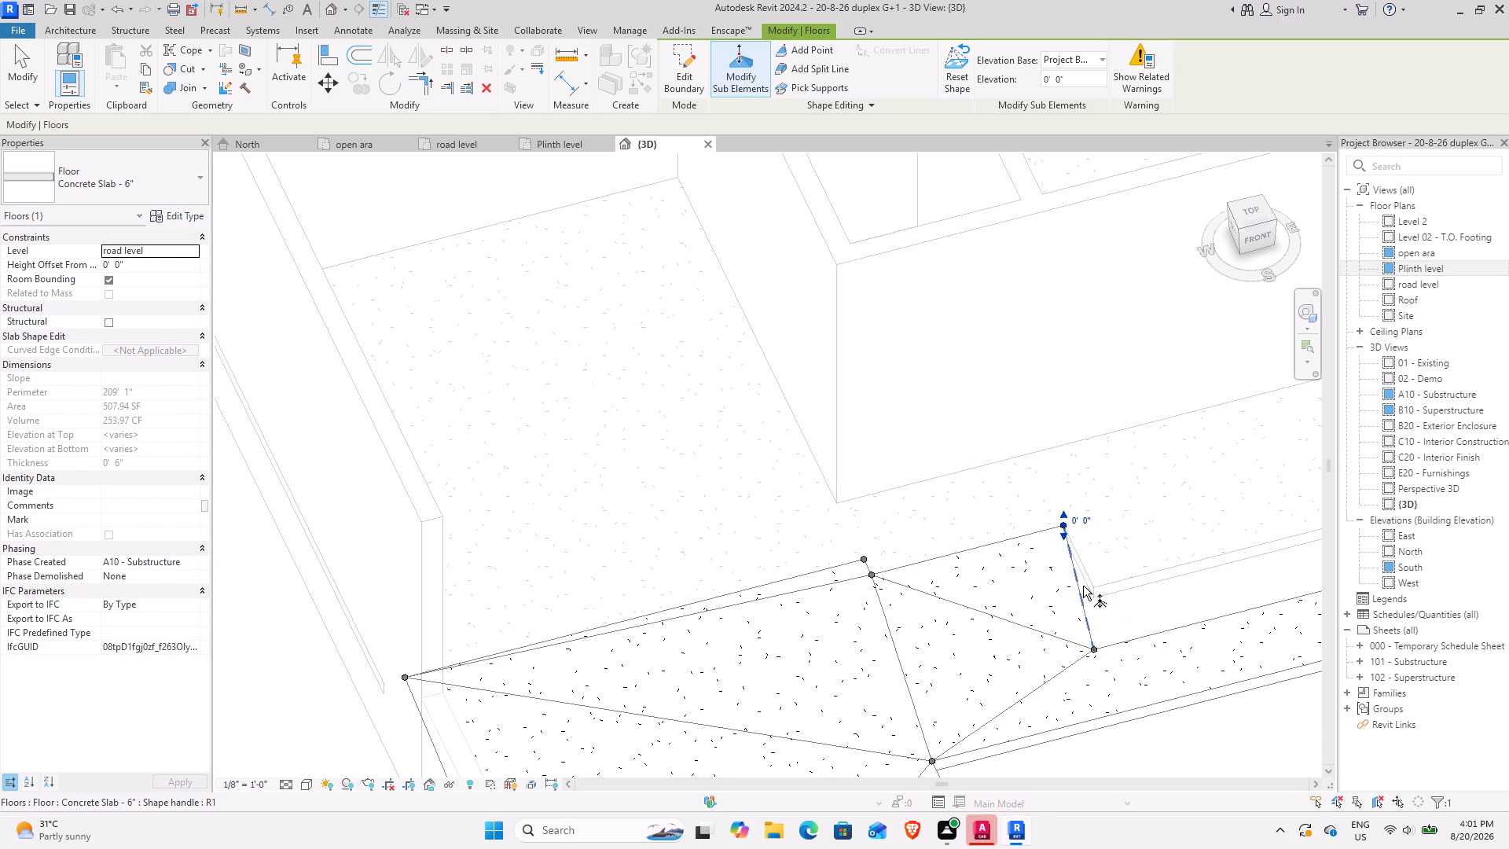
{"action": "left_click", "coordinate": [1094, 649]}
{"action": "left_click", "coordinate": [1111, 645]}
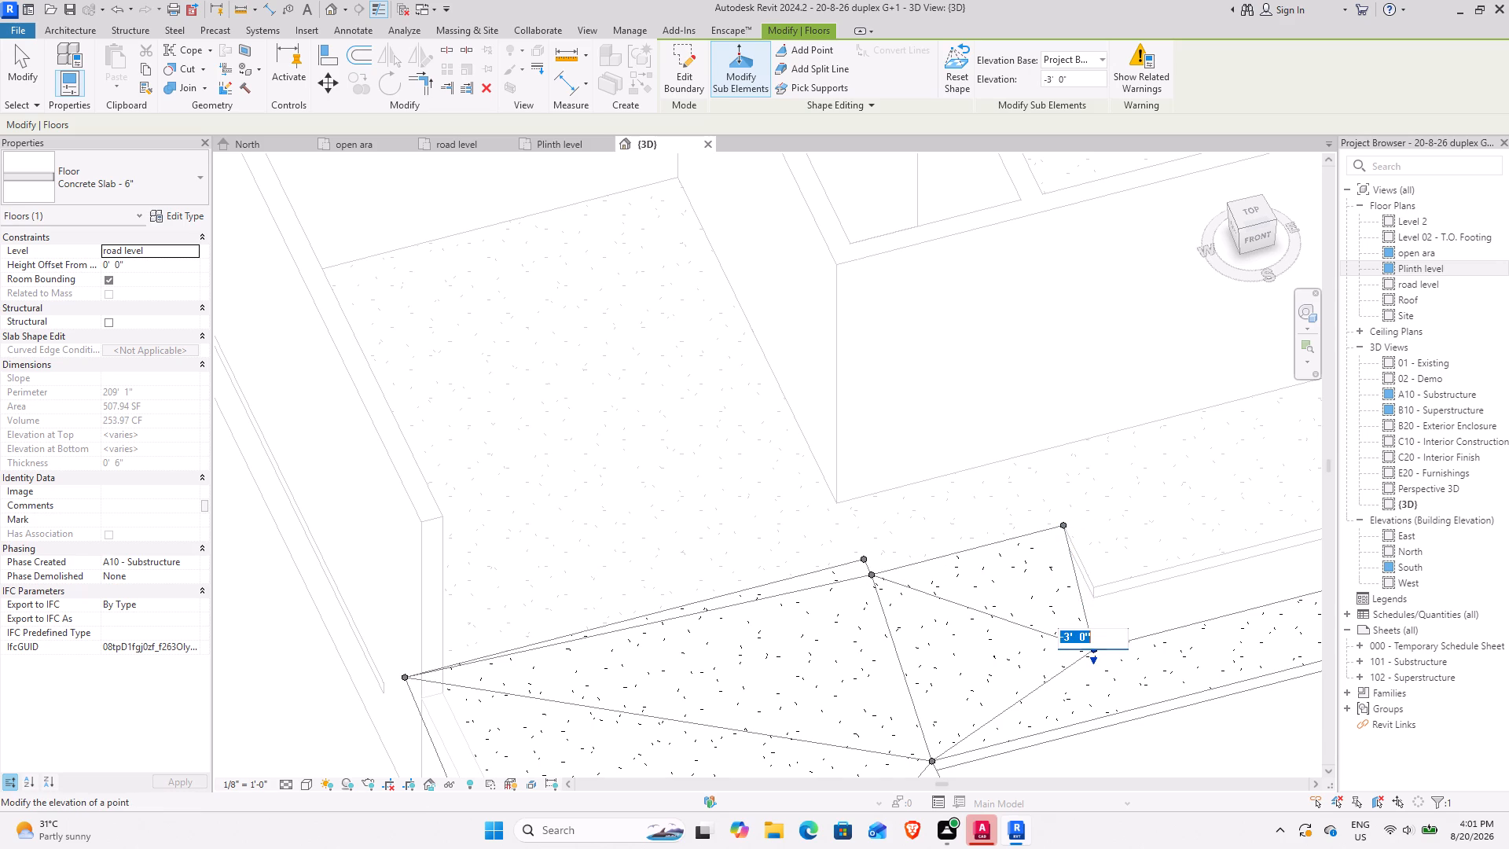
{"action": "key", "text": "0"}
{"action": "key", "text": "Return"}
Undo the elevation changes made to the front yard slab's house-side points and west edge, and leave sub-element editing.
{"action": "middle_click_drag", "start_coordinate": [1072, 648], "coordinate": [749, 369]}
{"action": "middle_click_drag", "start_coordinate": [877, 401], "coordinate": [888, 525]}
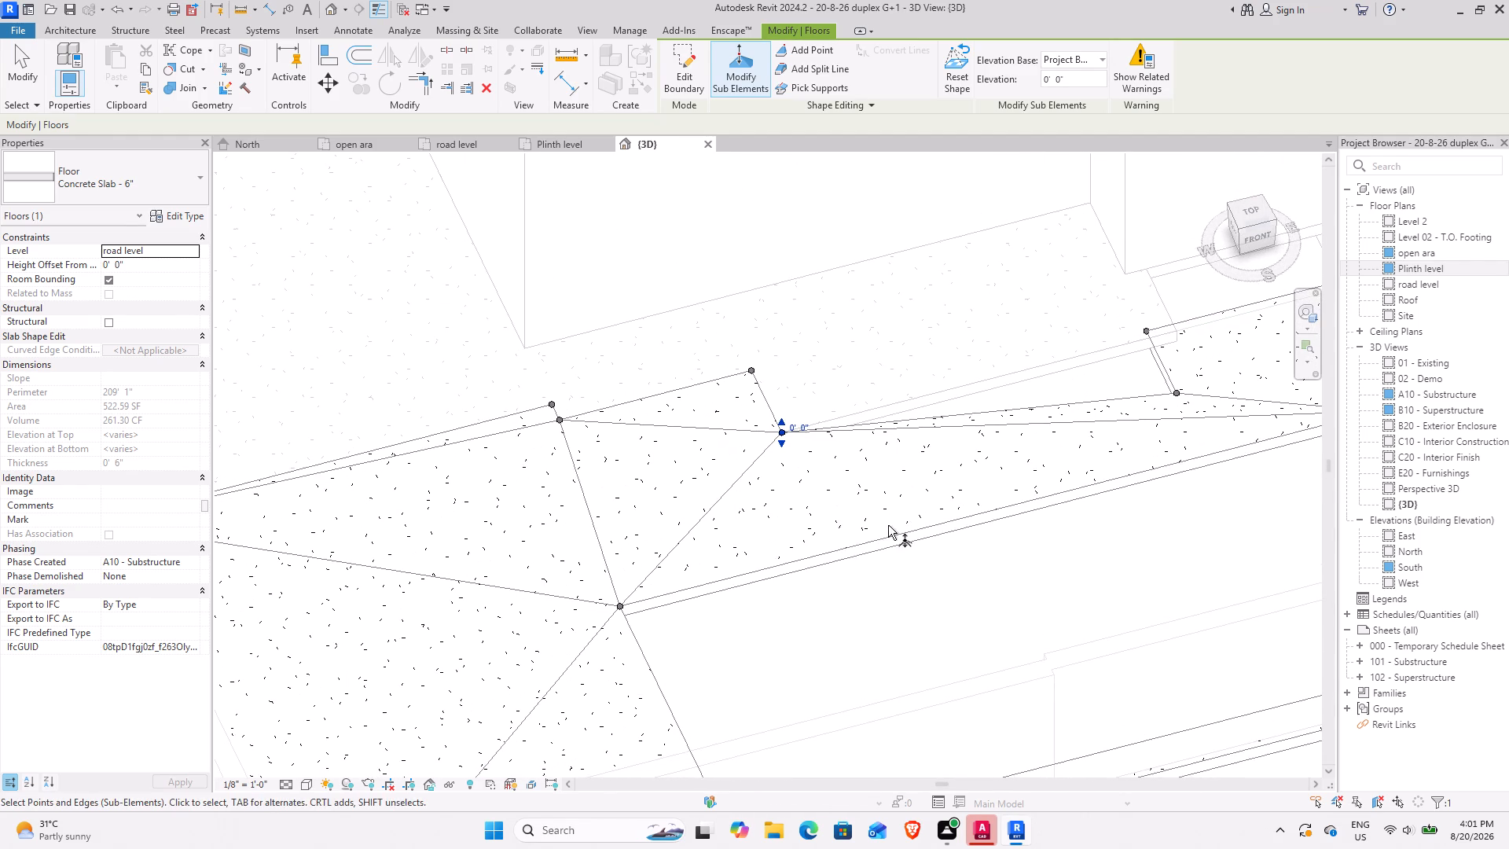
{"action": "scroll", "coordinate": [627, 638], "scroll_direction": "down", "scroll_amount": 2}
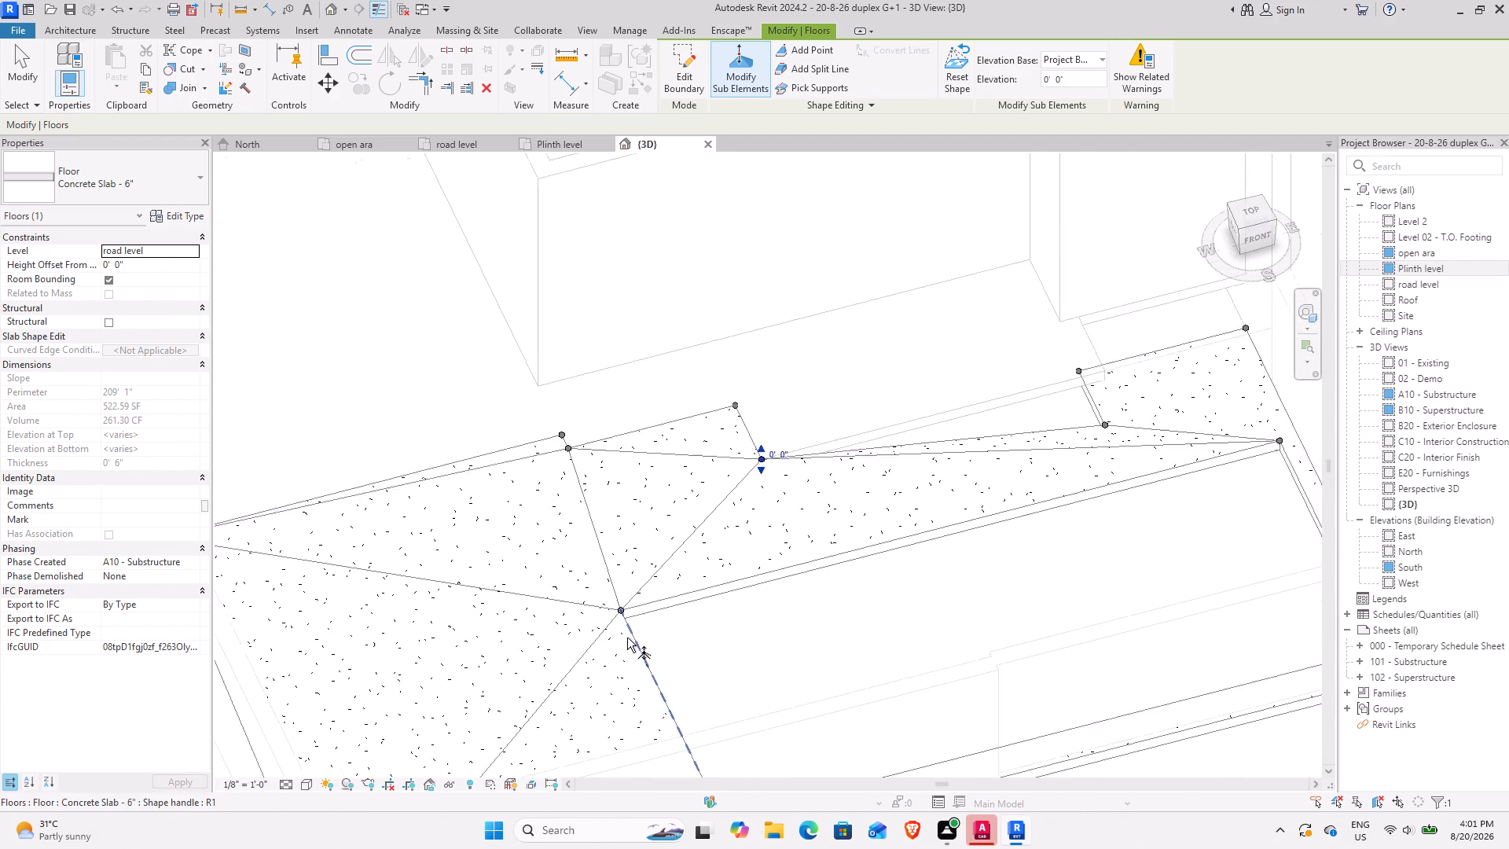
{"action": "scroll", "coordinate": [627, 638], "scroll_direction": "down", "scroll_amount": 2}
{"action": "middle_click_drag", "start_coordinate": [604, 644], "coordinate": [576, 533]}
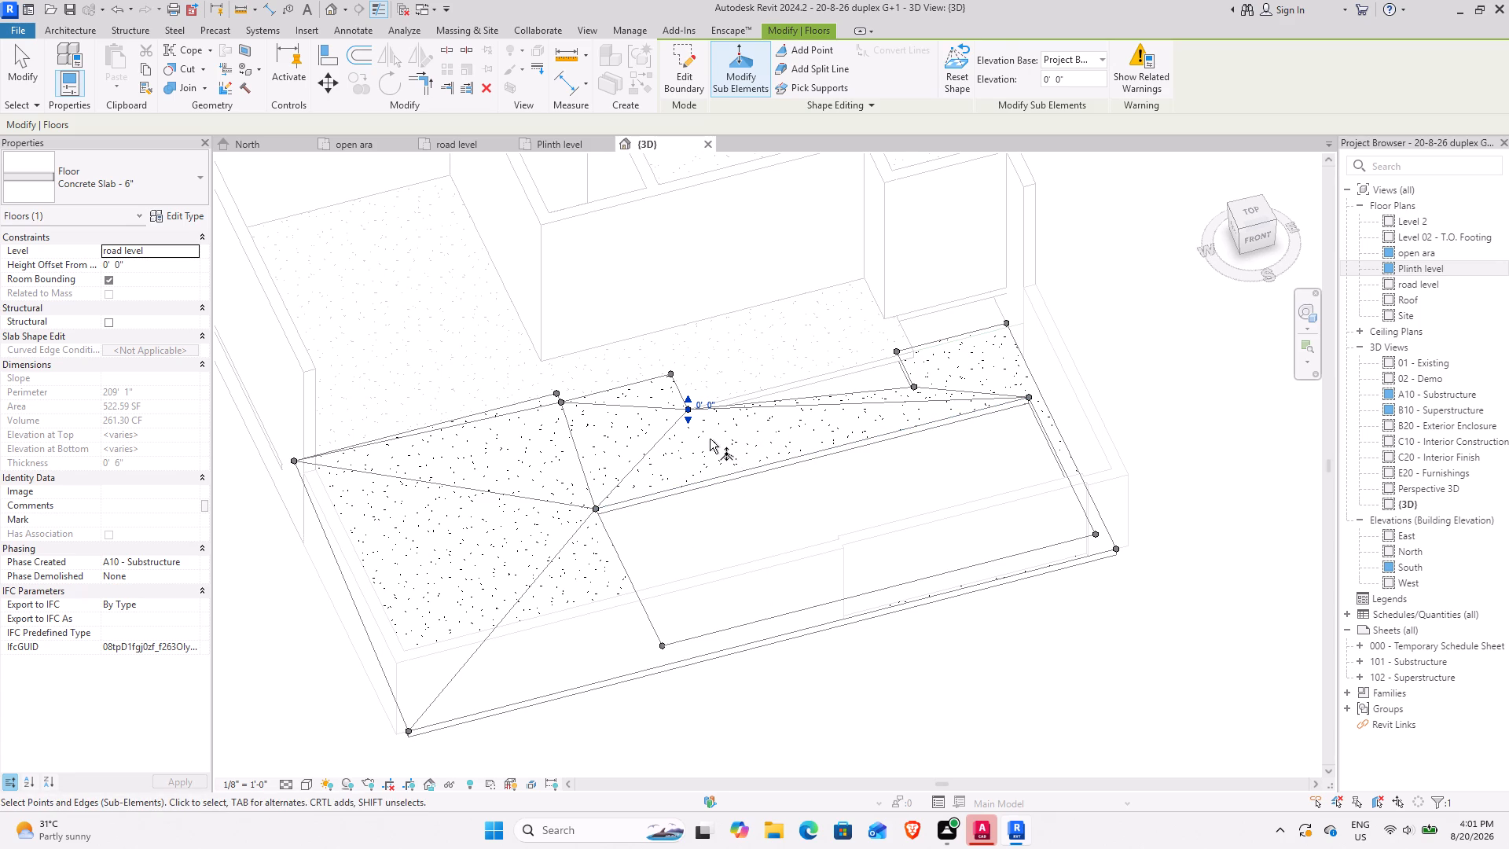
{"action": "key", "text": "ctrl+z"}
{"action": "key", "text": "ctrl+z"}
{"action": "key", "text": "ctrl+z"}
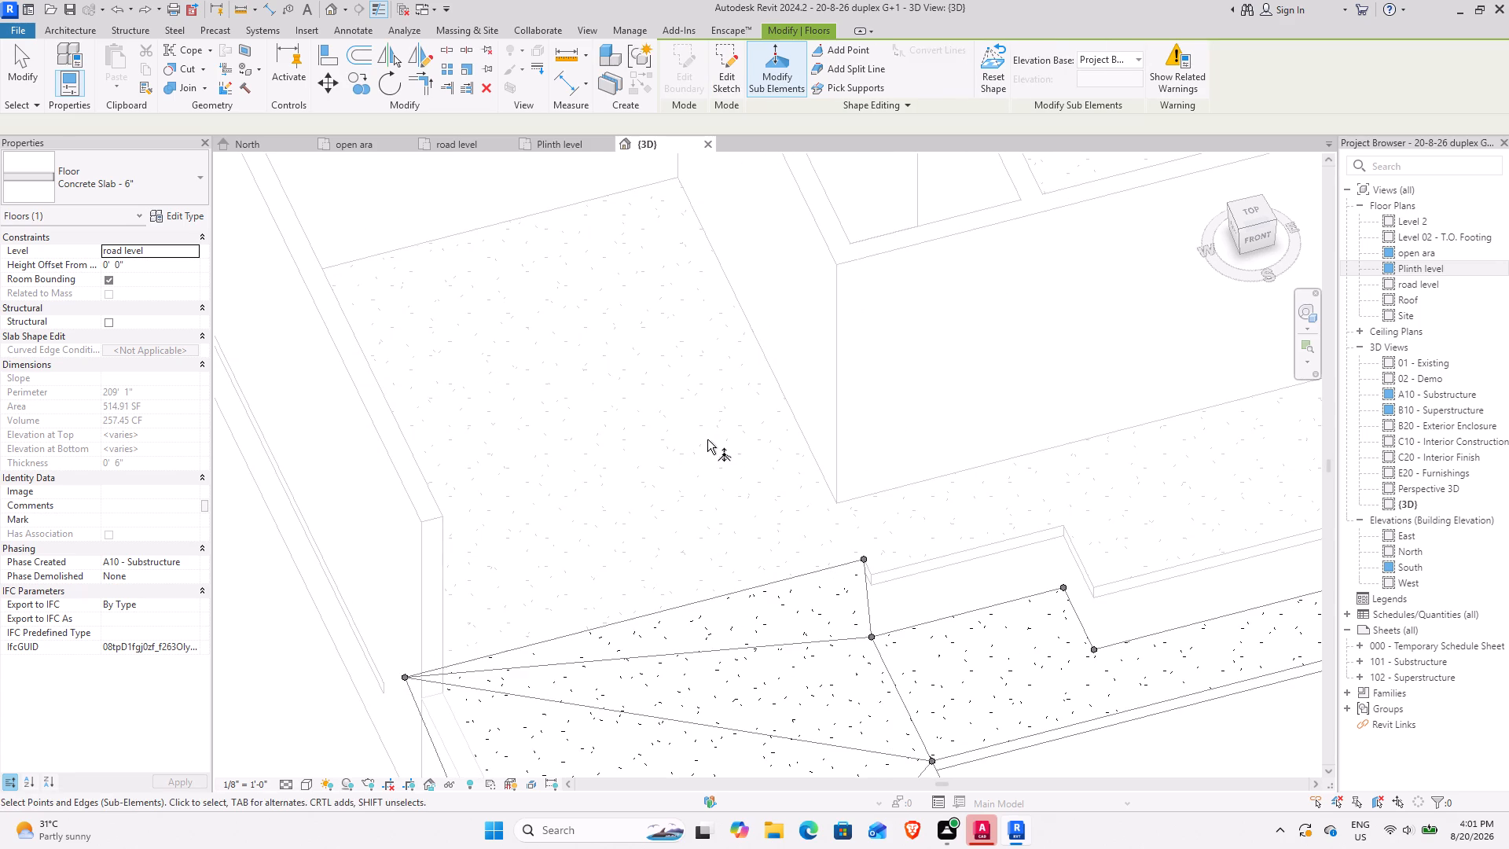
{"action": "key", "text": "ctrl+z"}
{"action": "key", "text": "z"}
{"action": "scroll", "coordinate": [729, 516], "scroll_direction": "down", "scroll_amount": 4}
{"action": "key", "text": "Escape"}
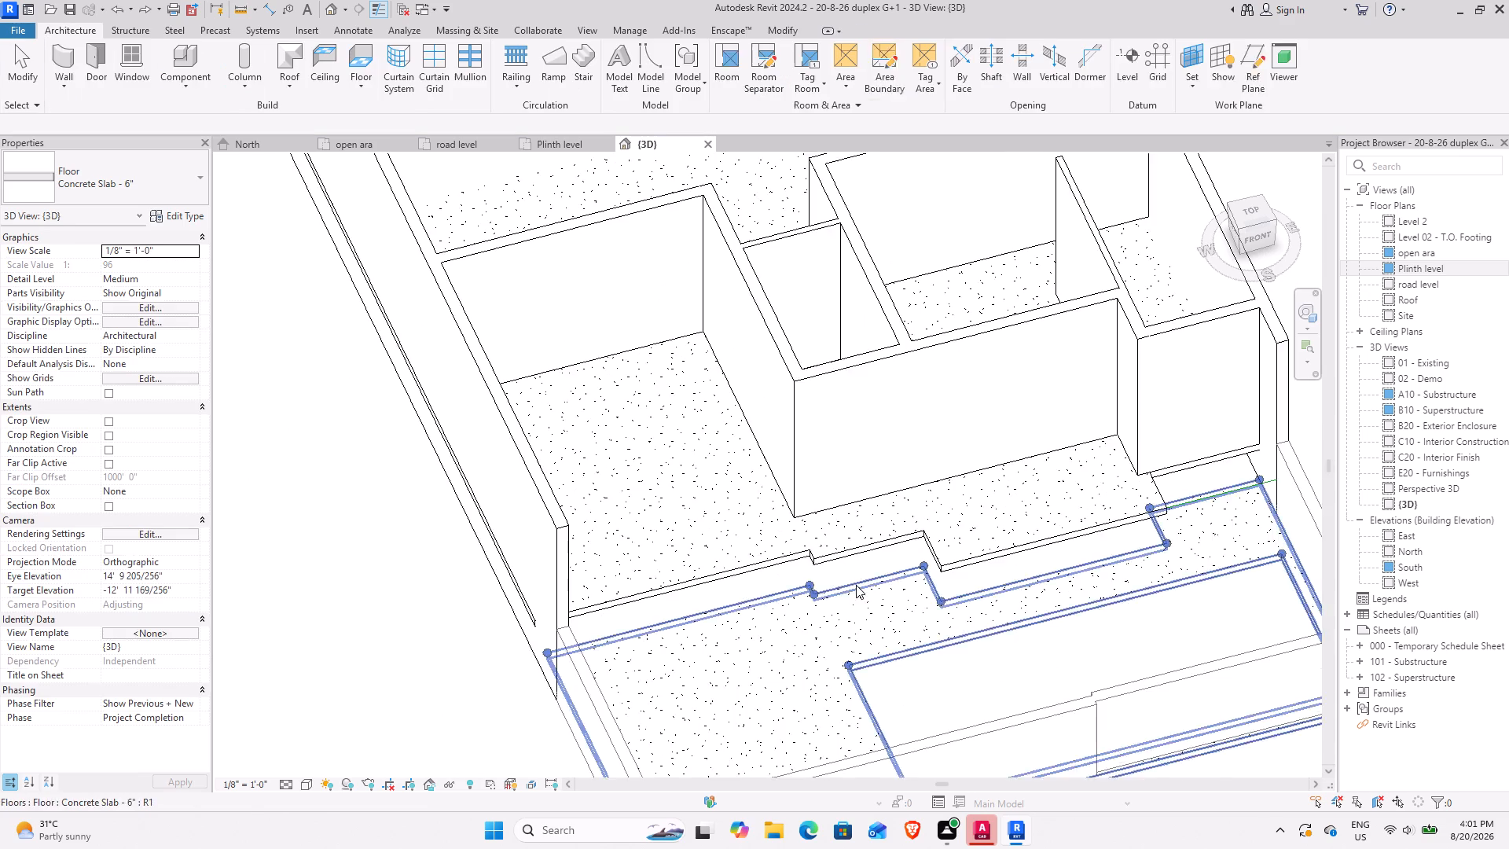
Edit the front yard slab's boundary to delete the four lines of the inner rectangular opening, and finish the sketch.
{"action": "middle_click_drag", "start_coordinate": [851, 599], "coordinate": [731, 490]}
{"action": "left_click", "coordinate": [792, 550]}
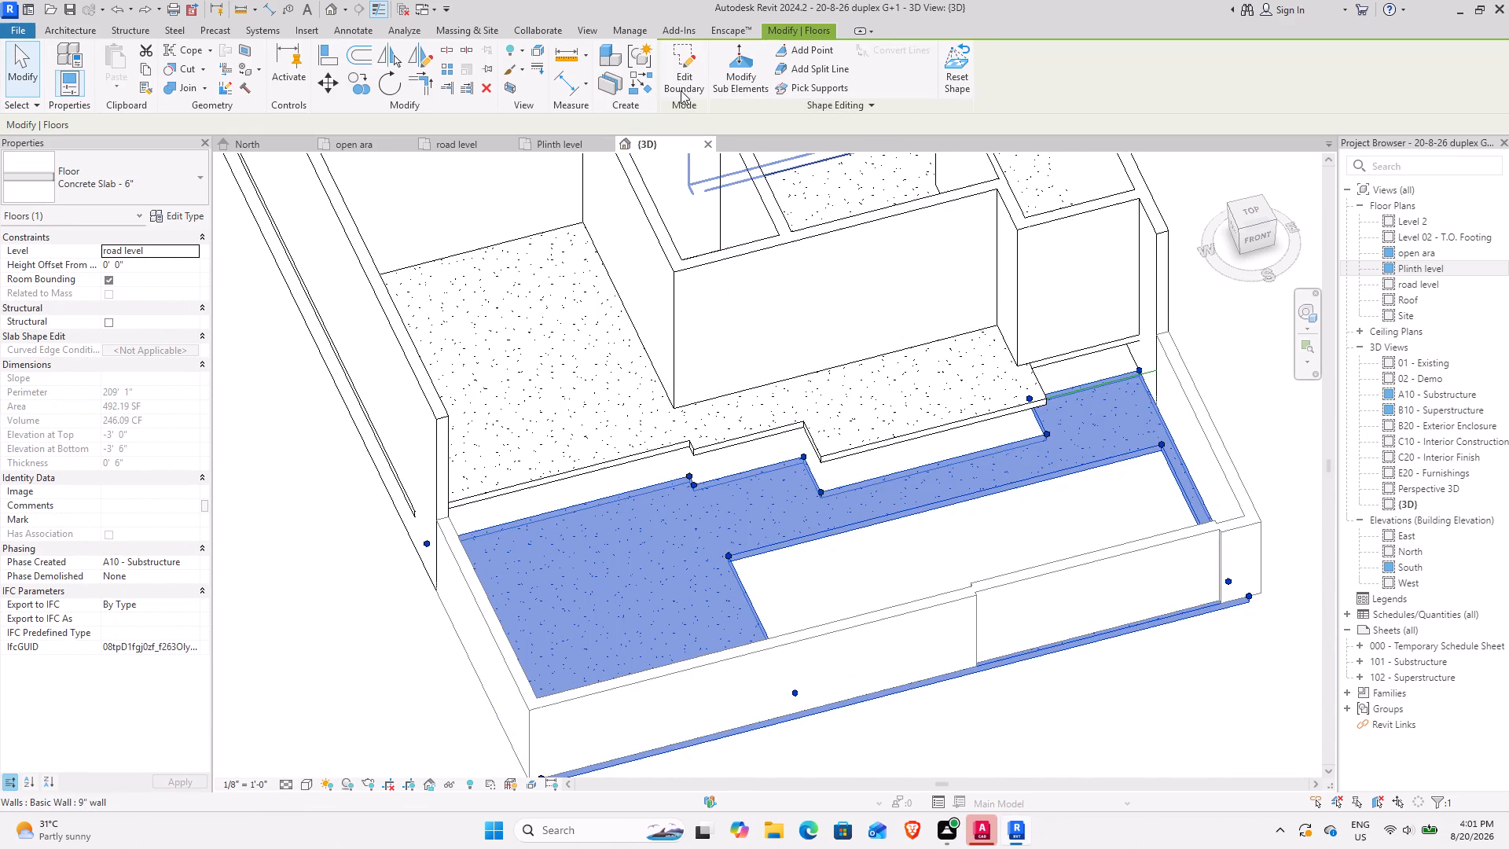
{"action": "left_click", "coordinate": [686, 83]}
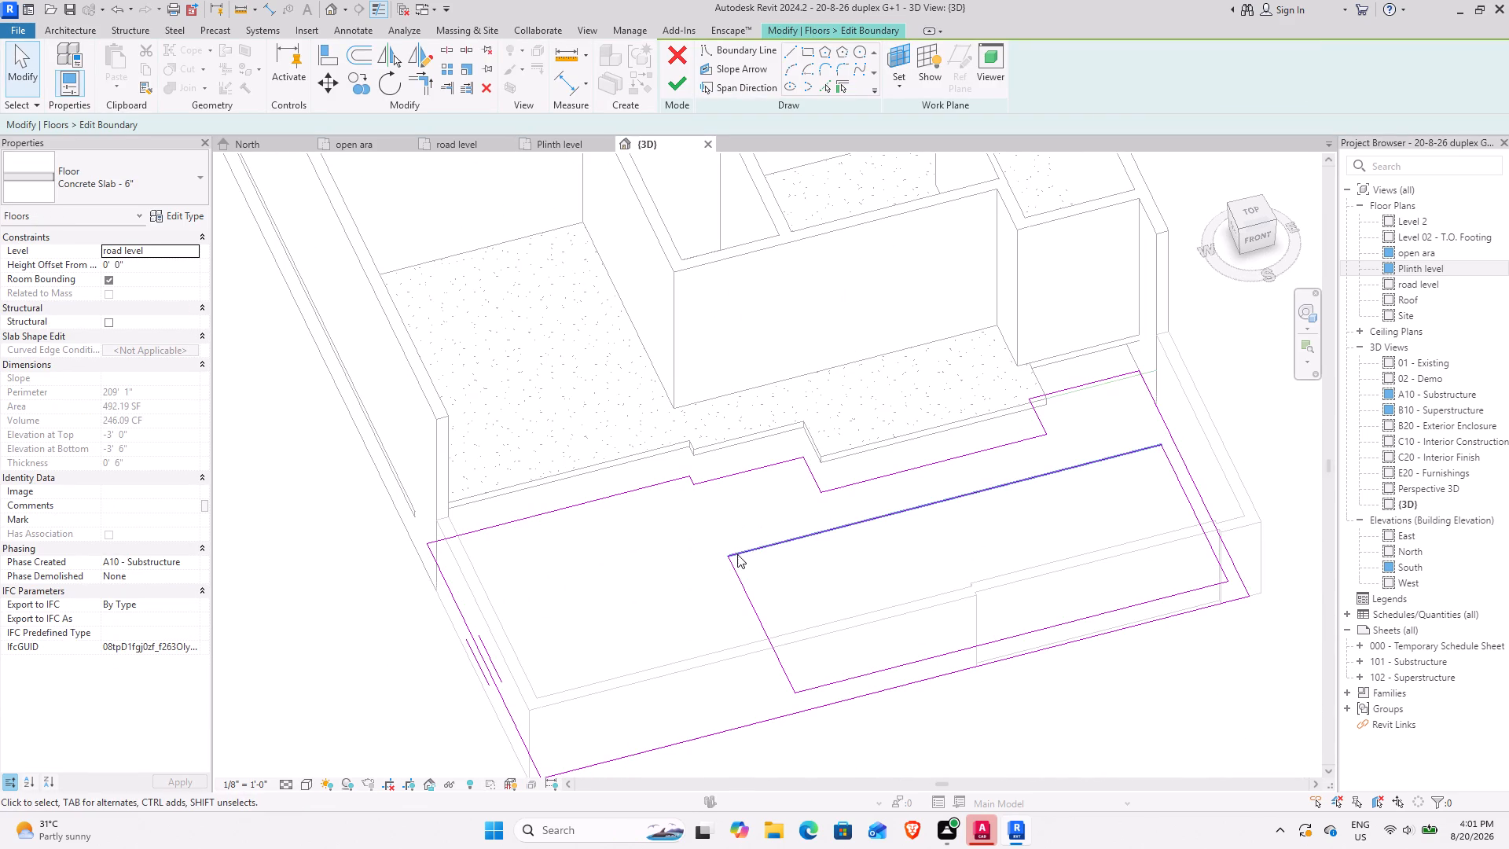
{"action": "left_click", "coordinate": [1145, 603]}
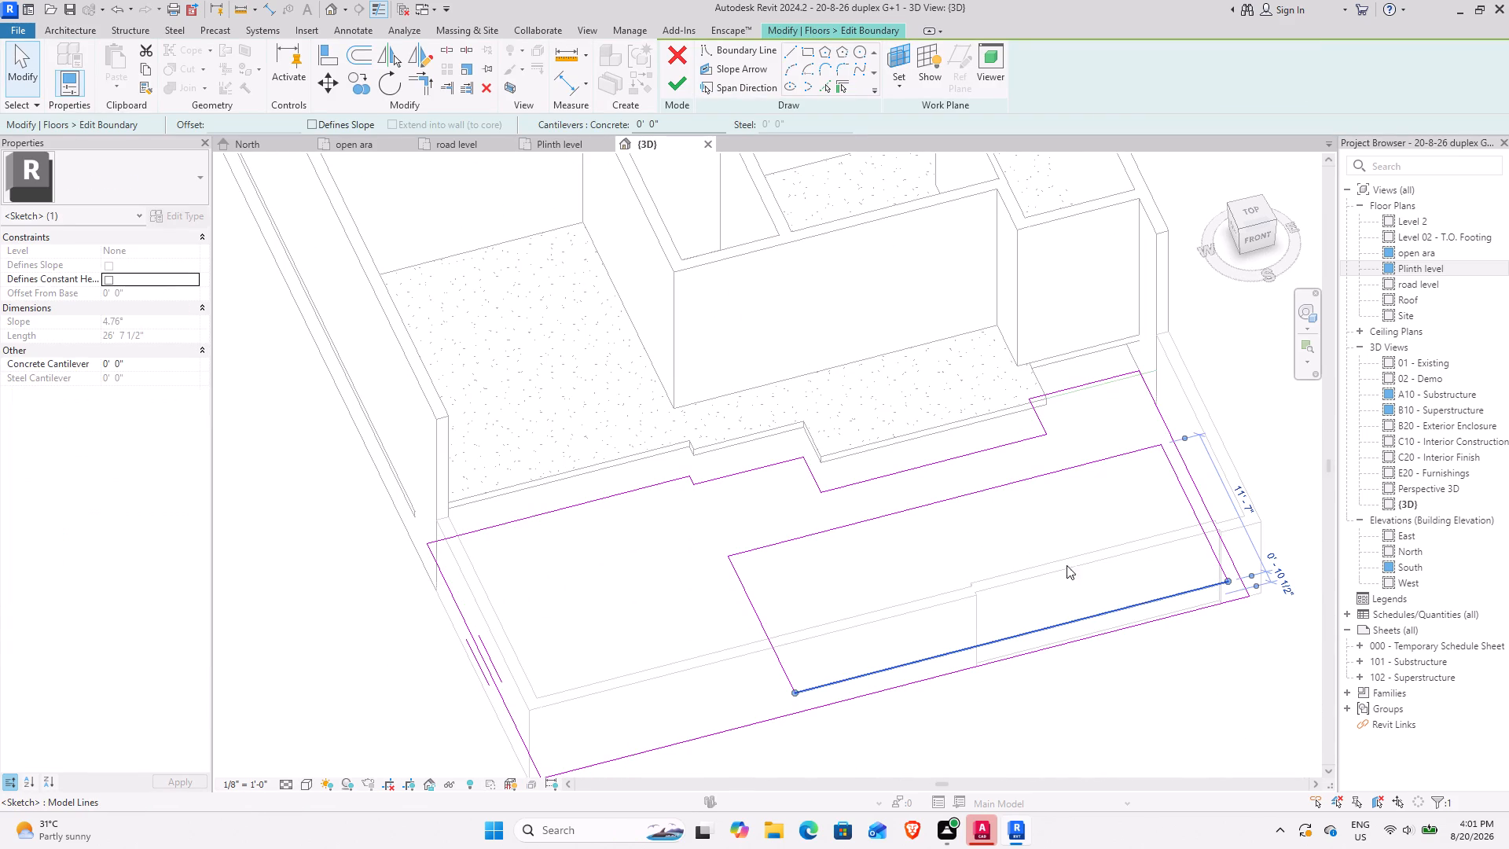
{"action": "left_click", "coordinate": [751, 601], "text": "ctrl"}
{"action": "left_click", "coordinate": [855, 527], "text": "ctrl"}
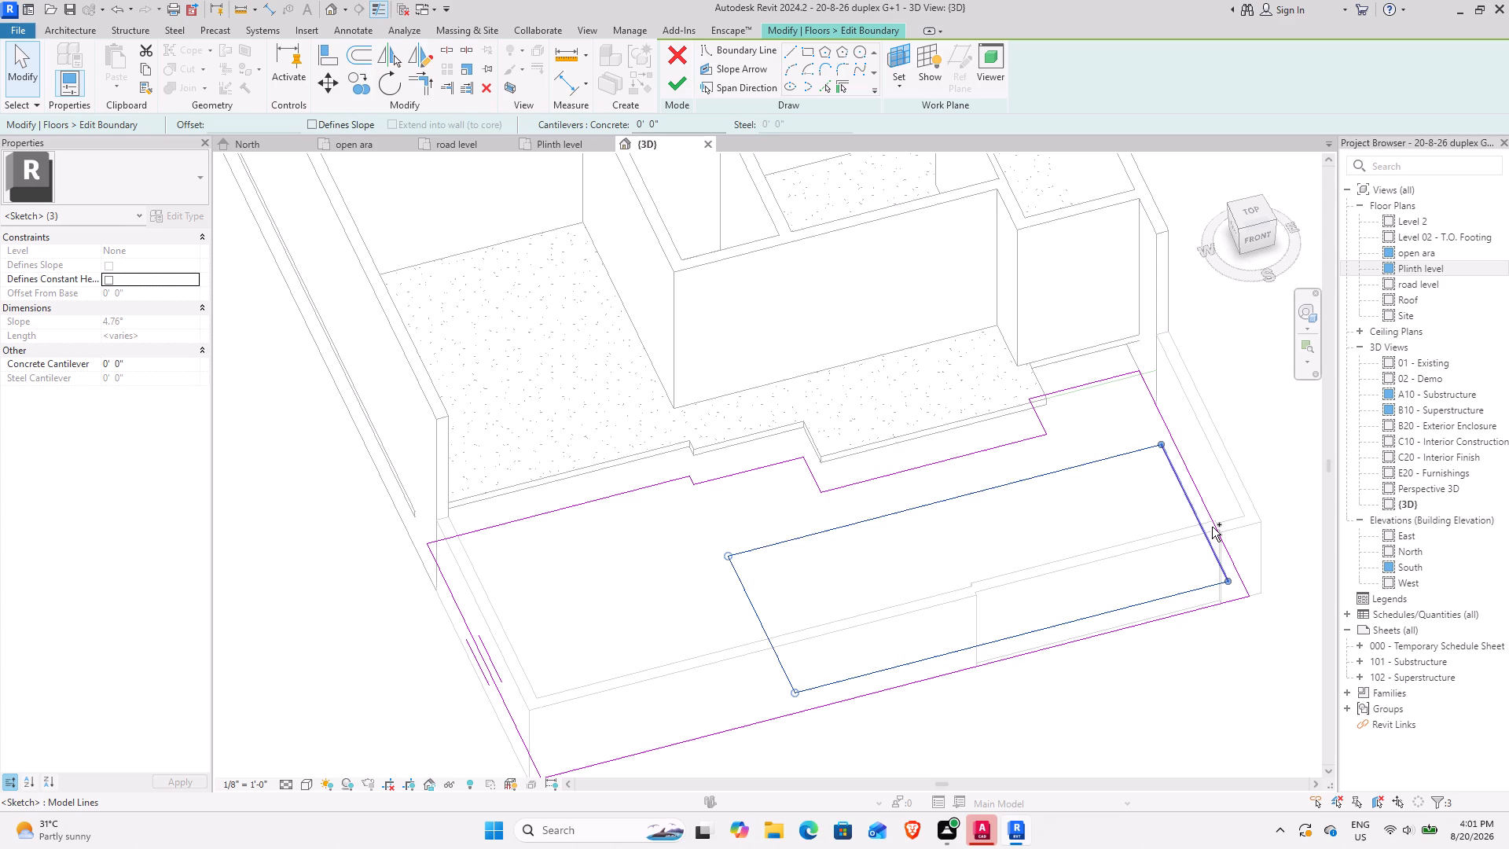
{"action": "left_click", "coordinate": [1200, 516], "text": "ctrl"}
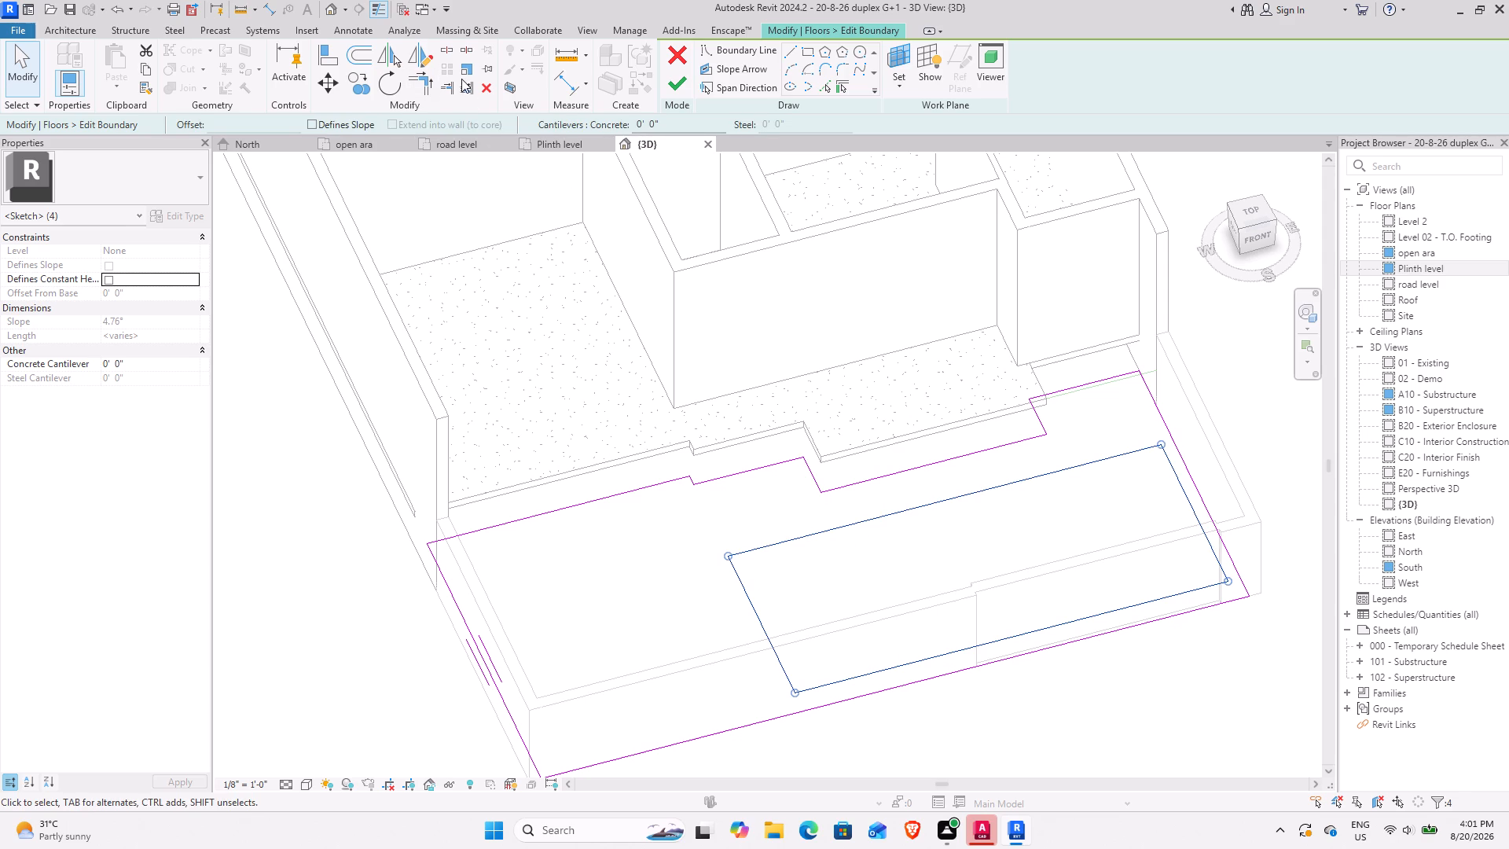
{"action": "left_click", "coordinate": [488, 81]}
{"action": "left_click", "coordinate": [692, 83]}
{"action": "left_click", "coordinate": [674, 83]}
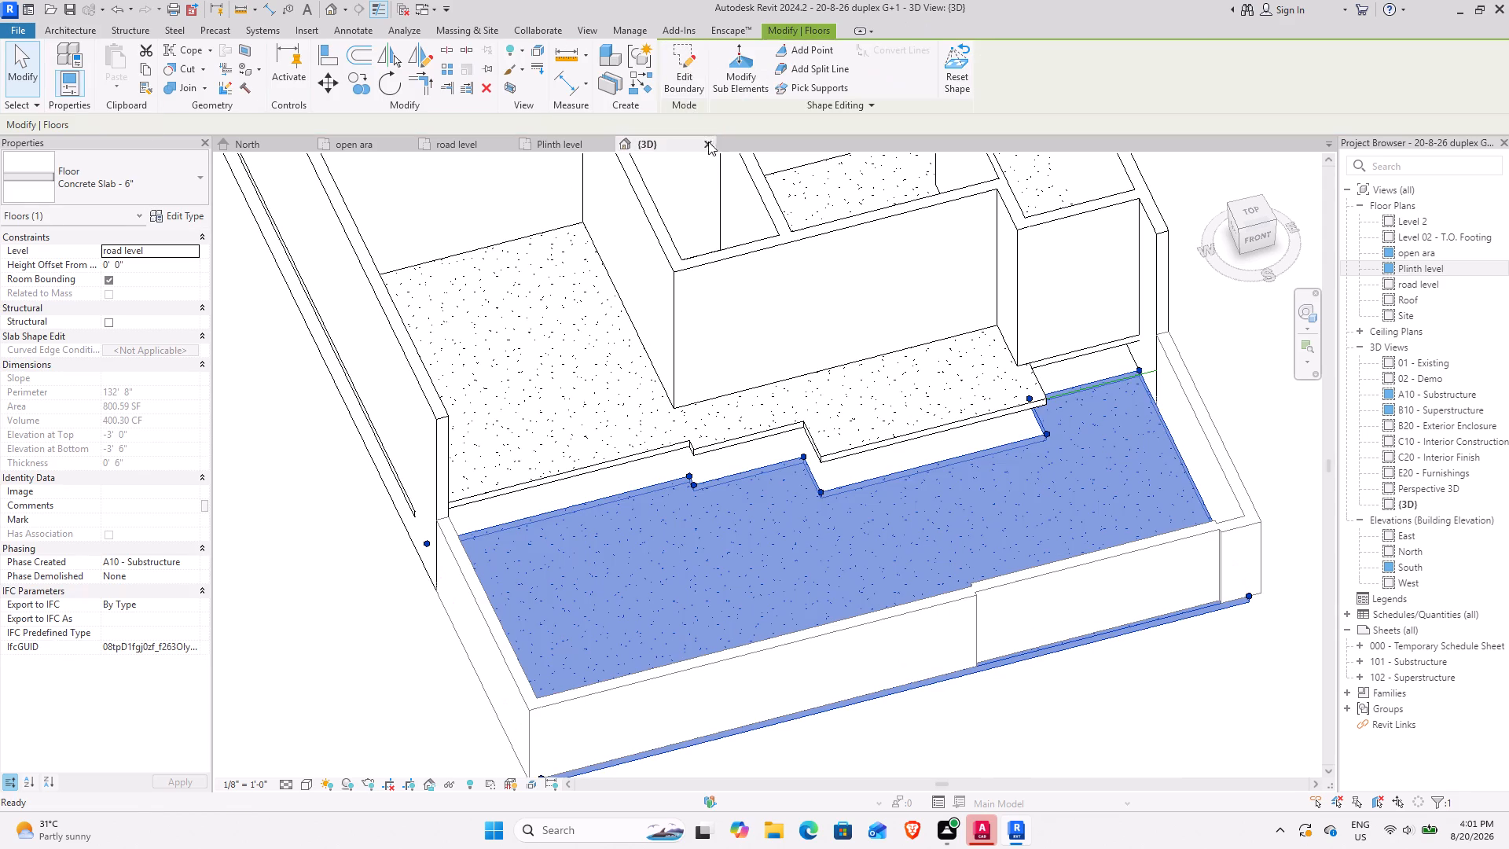
Set the elevation of the front yard slab's west house-side edge to 0' 0" with sub-element editing.
{"action": "scroll", "coordinate": [693, 498], "scroll_direction": "up", "scroll_amount": 3}
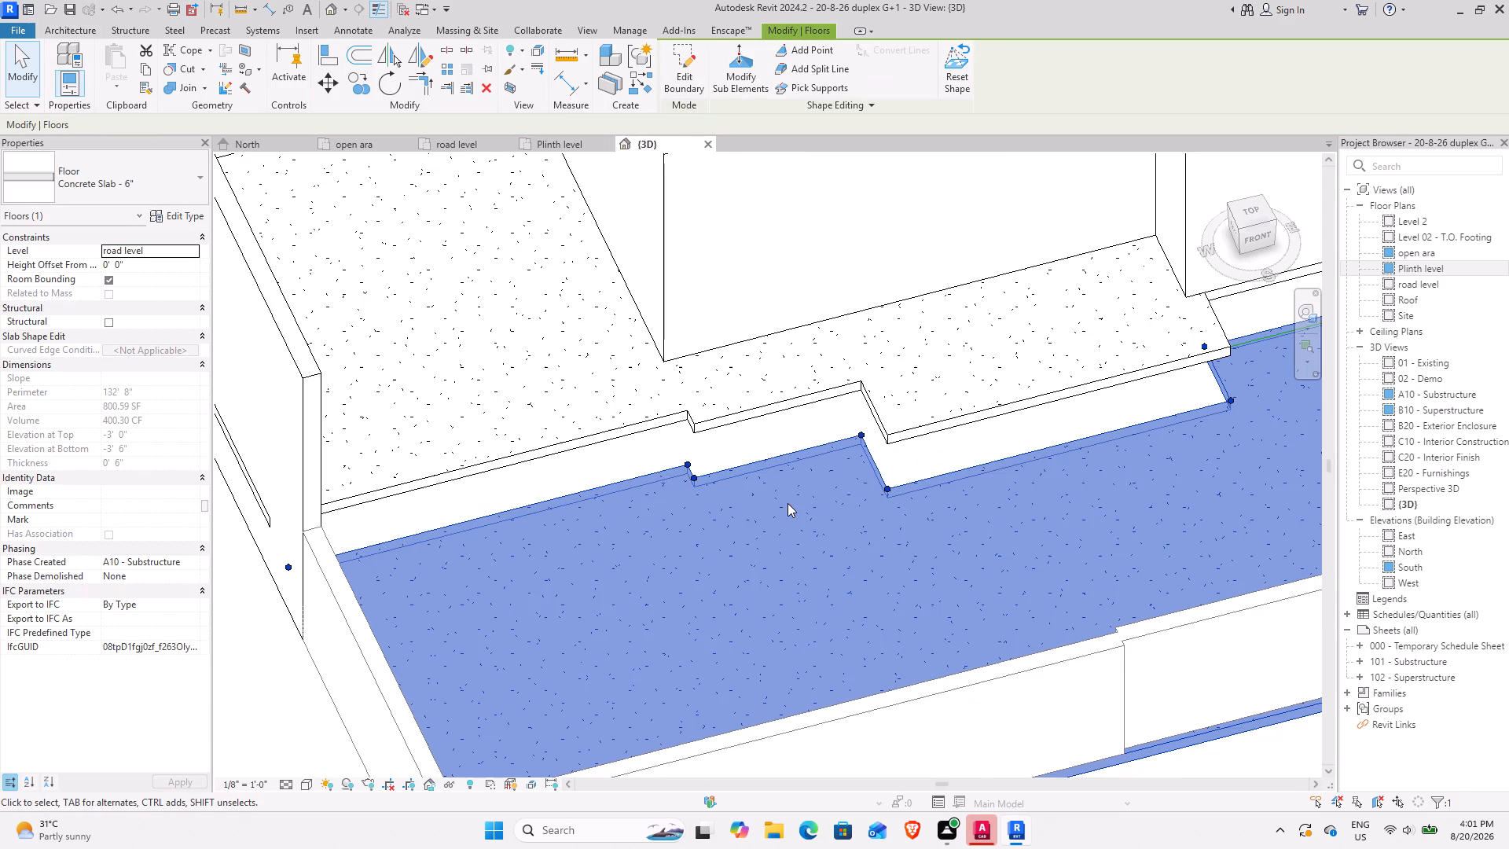
{"action": "middle_click_drag", "start_coordinate": [773, 499], "coordinate": [839, 457], "text": "shift"}
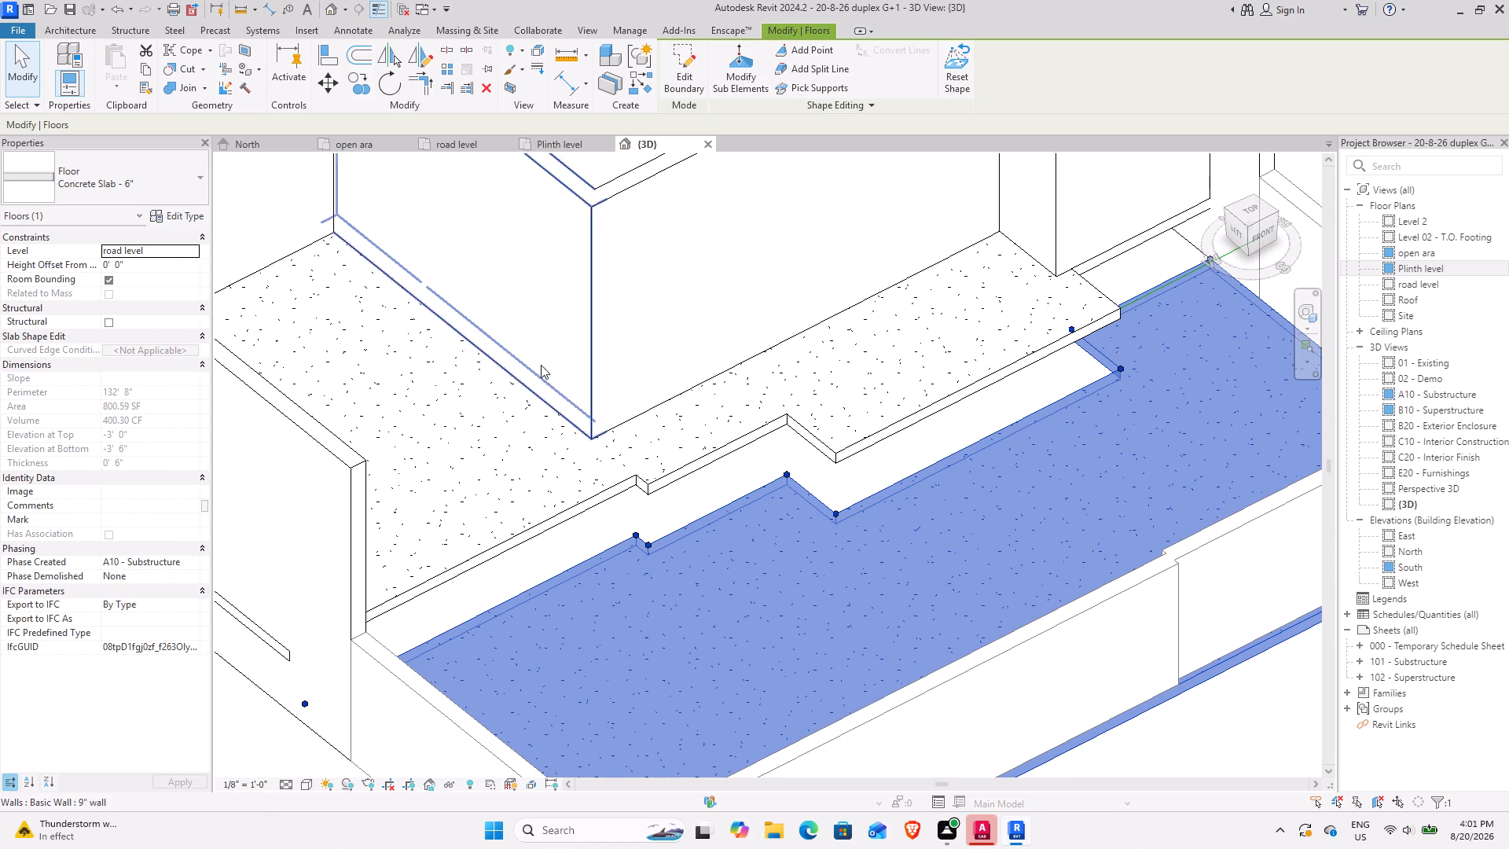
{"action": "left_click", "coordinate": [740, 68]}
{"action": "middle_click_drag", "start_coordinate": [648, 523], "coordinate": [602, 531]}
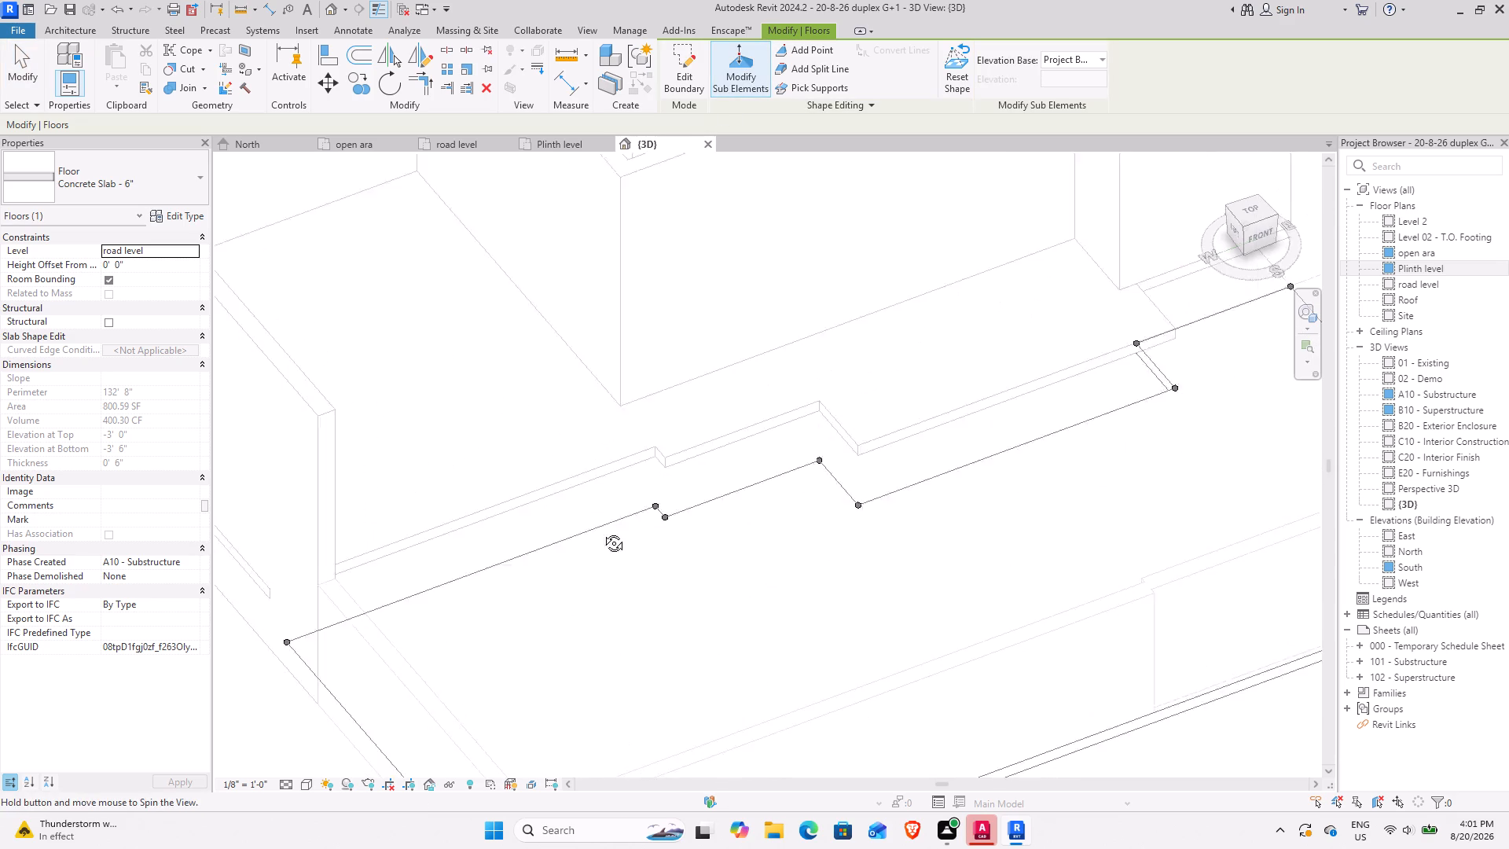
{"action": "middle_click_drag", "start_coordinate": [602, 531], "coordinate": [572, 538]}
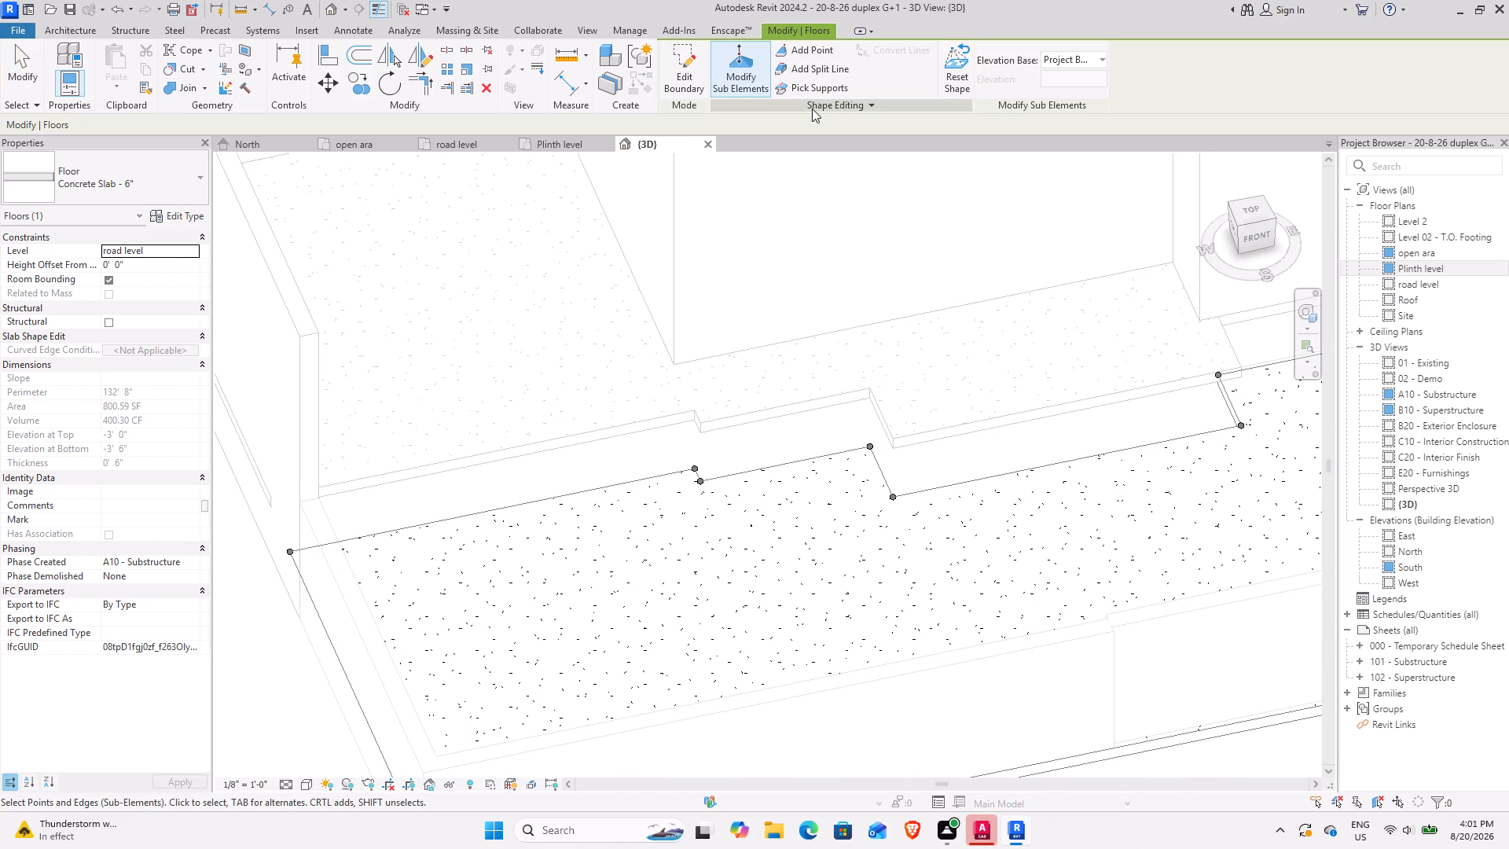
{"action": "left_click", "coordinate": [754, 71]}
{"action": "left_click", "coordinate": [623, 483]}
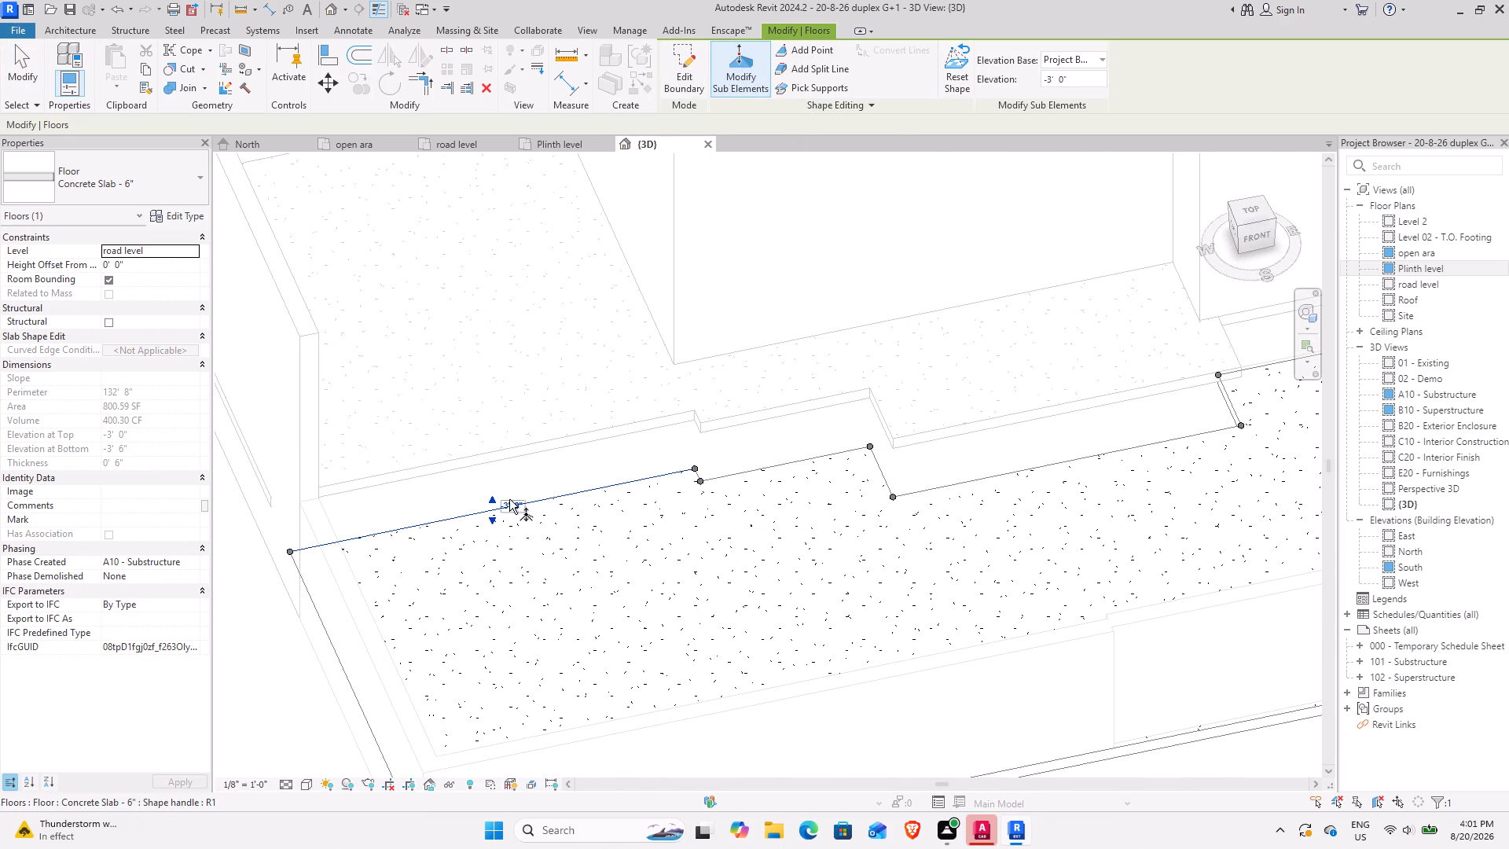
{"action": "left_click", "coordinate": [509, 499]}
{"action": "key", "text": "0"}
{"action": "key", "text": "Return"}
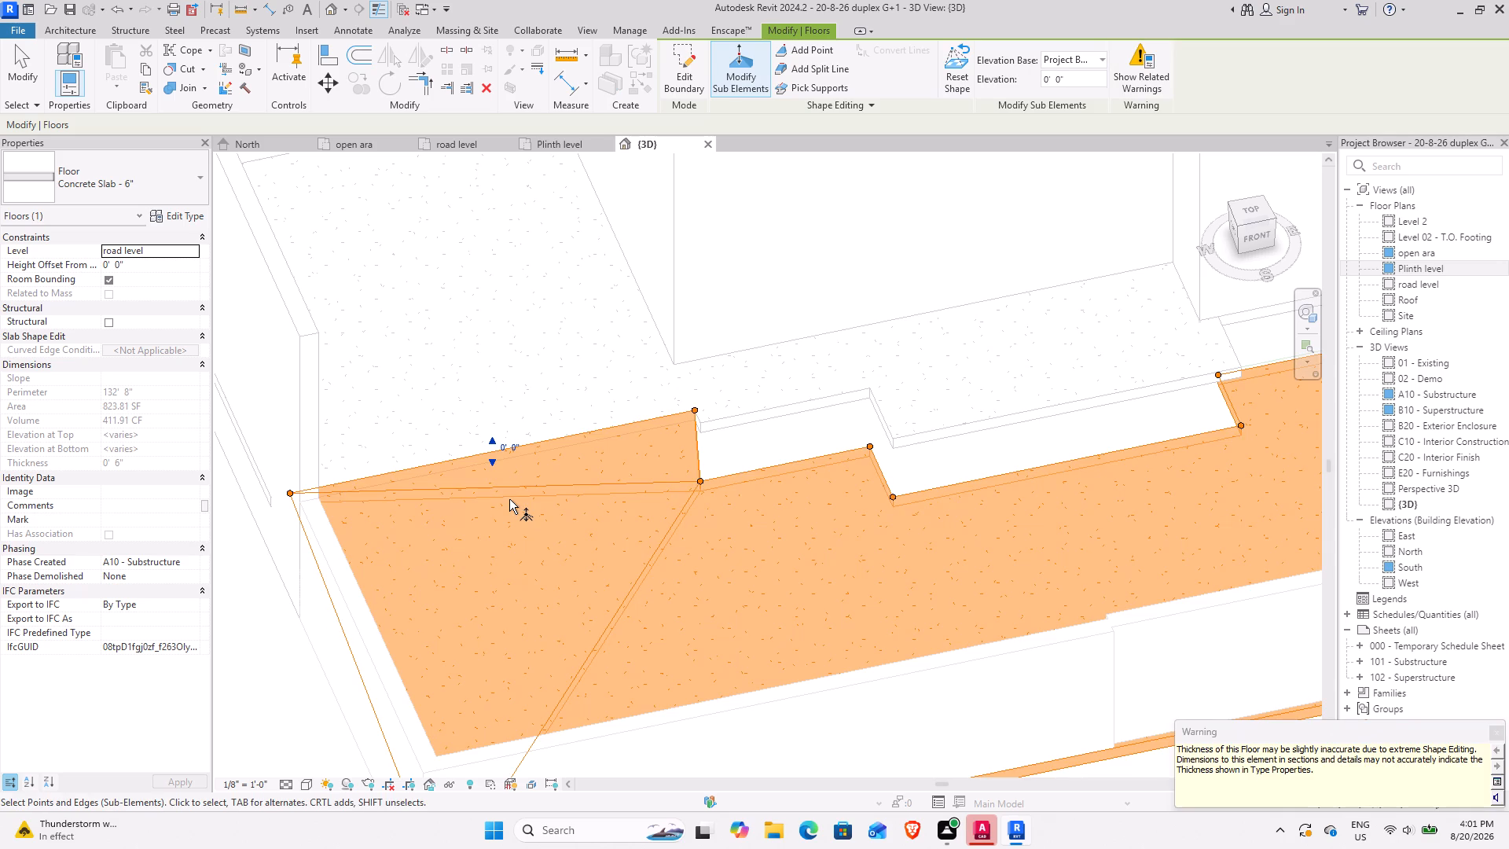
Set both end points of the slab's short middle house-side edge to elevation 0' 0".
{"action": "left_click", "coordinate": [696, 483]}
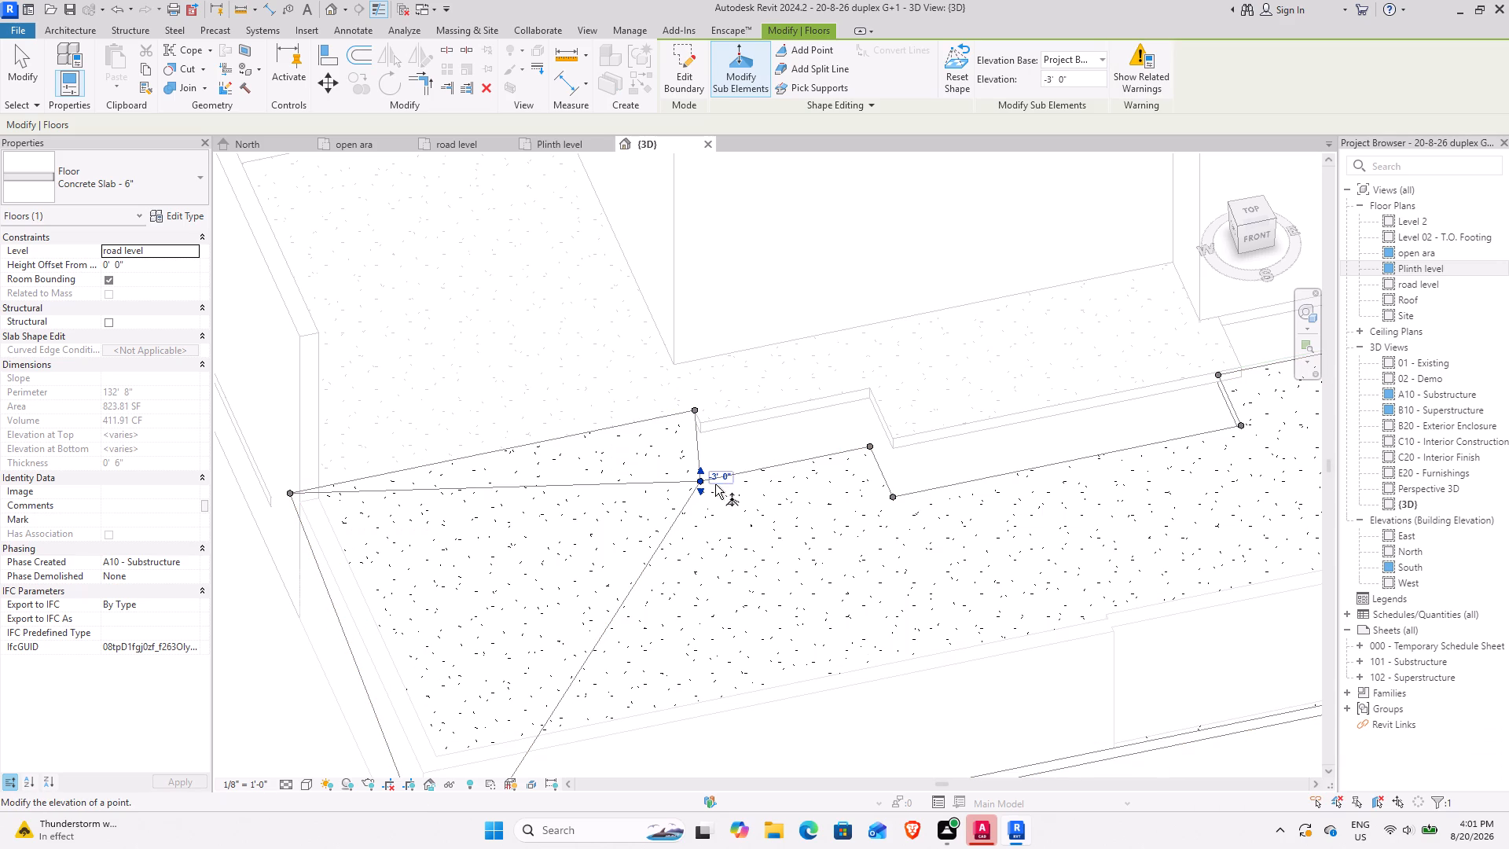
{"action": "left_click", "coordinate": [716, 483]}
{"action": "key", "text": "0"}
{"action": "key", "text": "Return"}
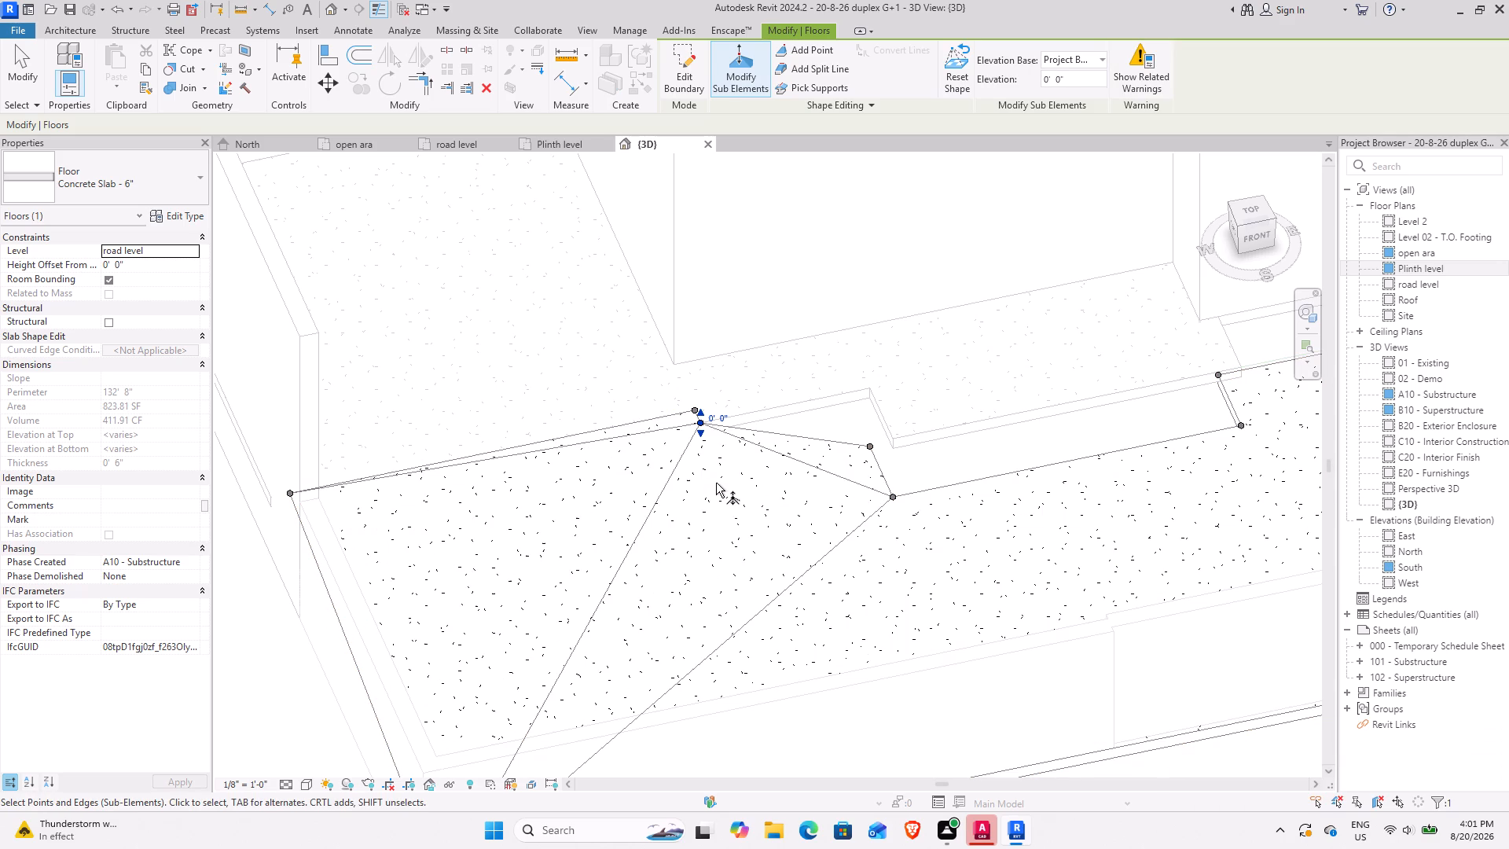
{"action": "left_click", "coordinate": [870, 448]}
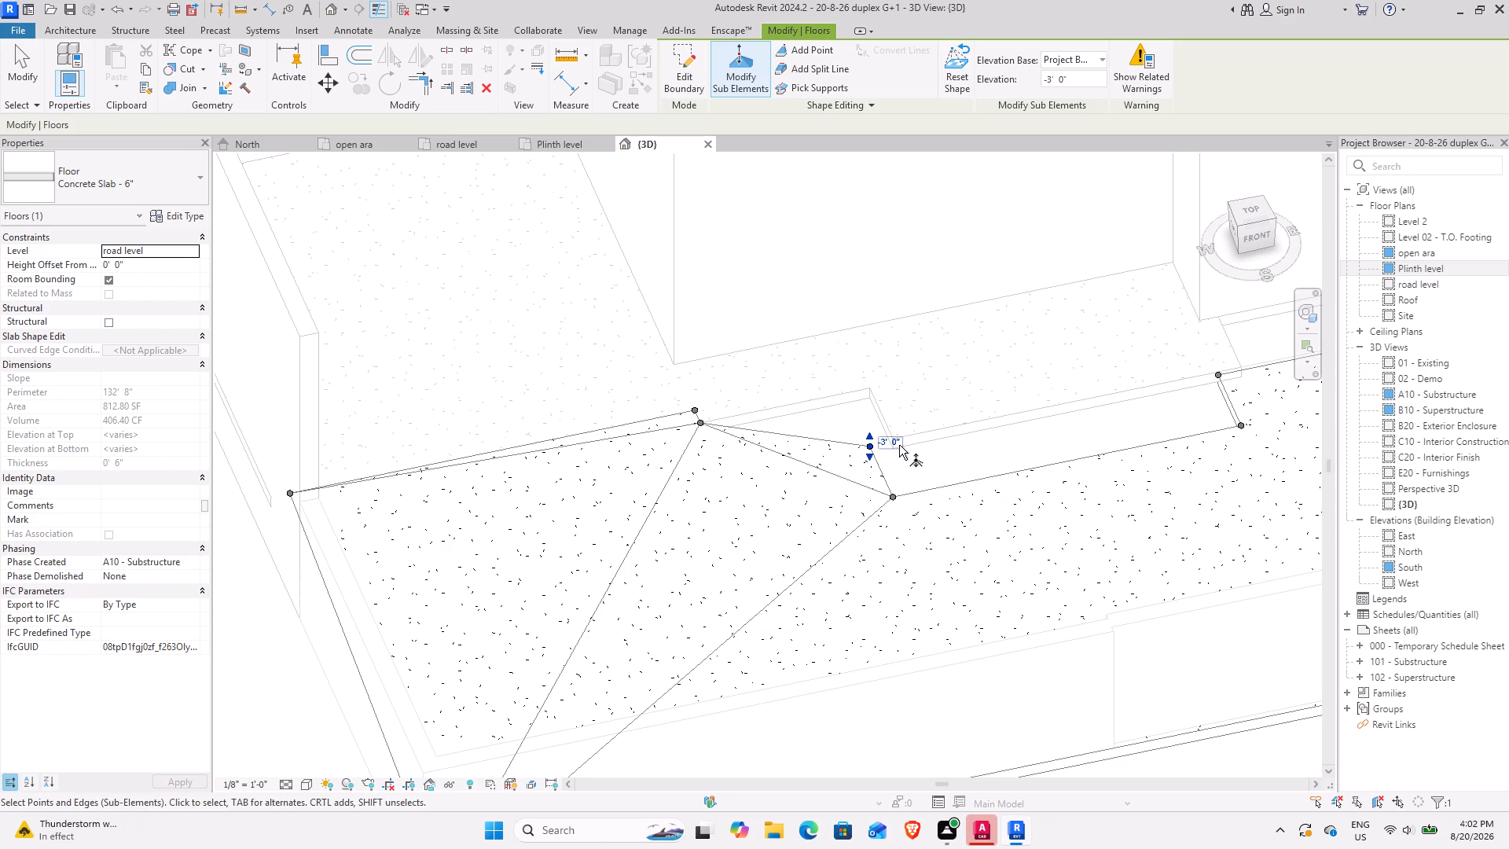
{"action": "left_click", "coordinate": [899, 445]}
{"action": "key", "text": "0"}
{"action": "key", "text": "Return"}
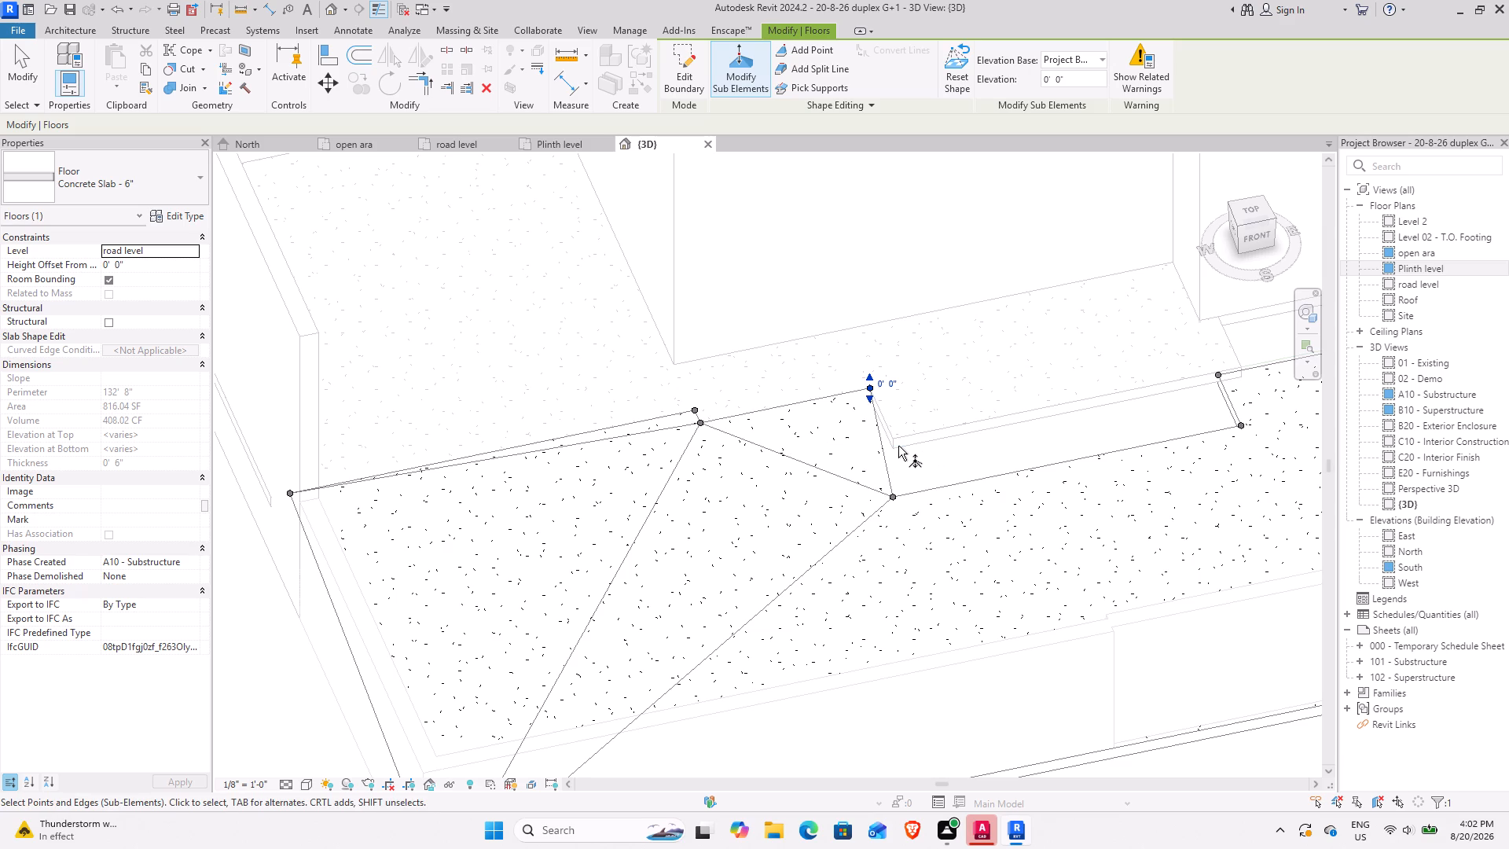
Set both end points of the slab's long house-side edge east of the middle jog to elevation 0' 0".
{"action": "left_click", "coordinate": [891, 495]}
{"action": "left_click", "coordinate": [902, 493]}
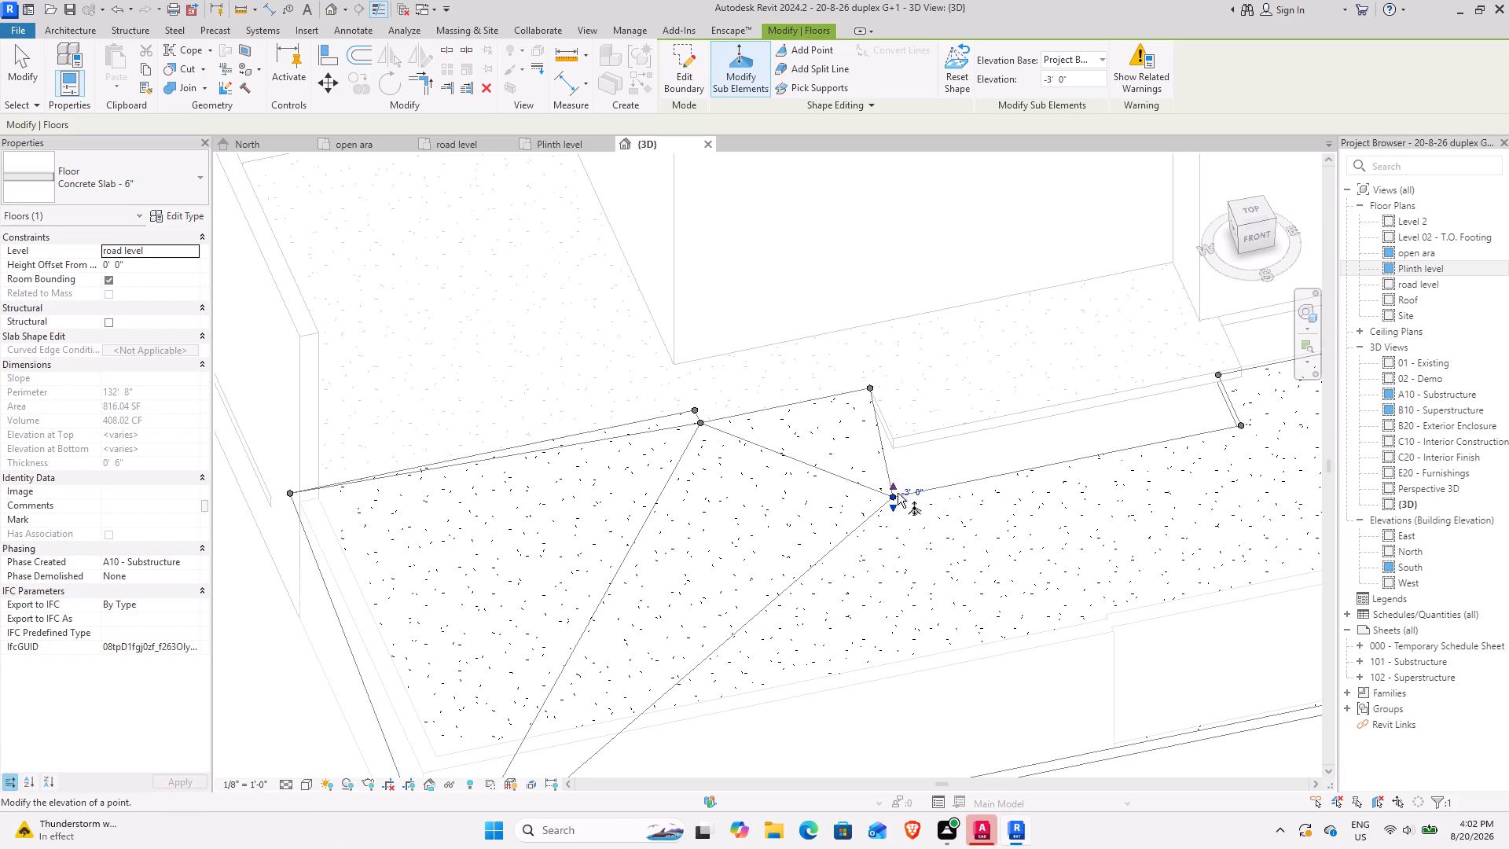
{"action": "left_click", "coordinate": [921, 493]}
{"action": "key", "text": "0"}
{"action": "key", "text": "Return"}
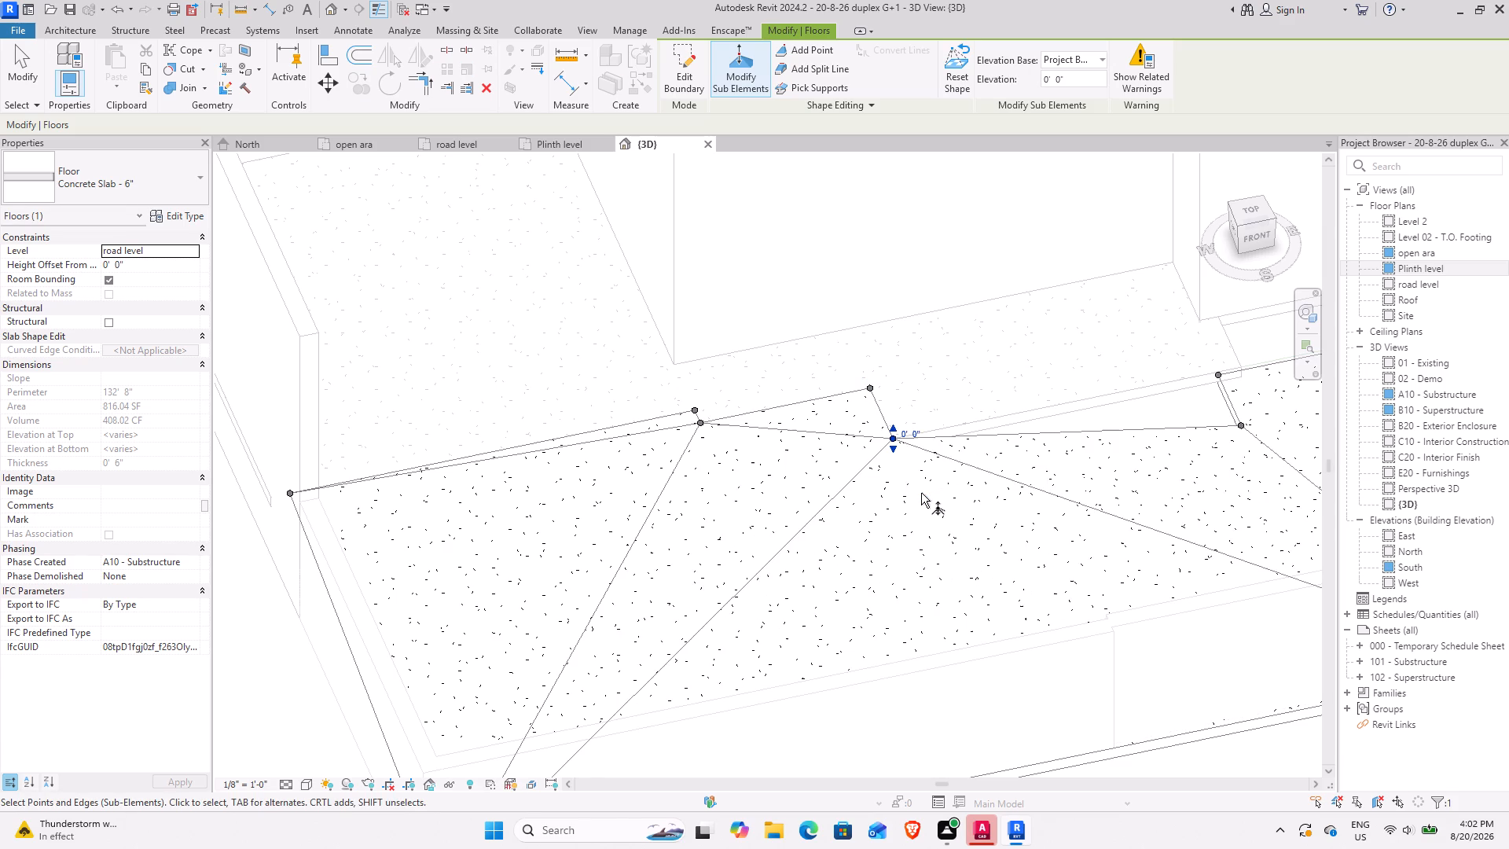
{"action": "left_click", "coordinate": [1242, 422]}
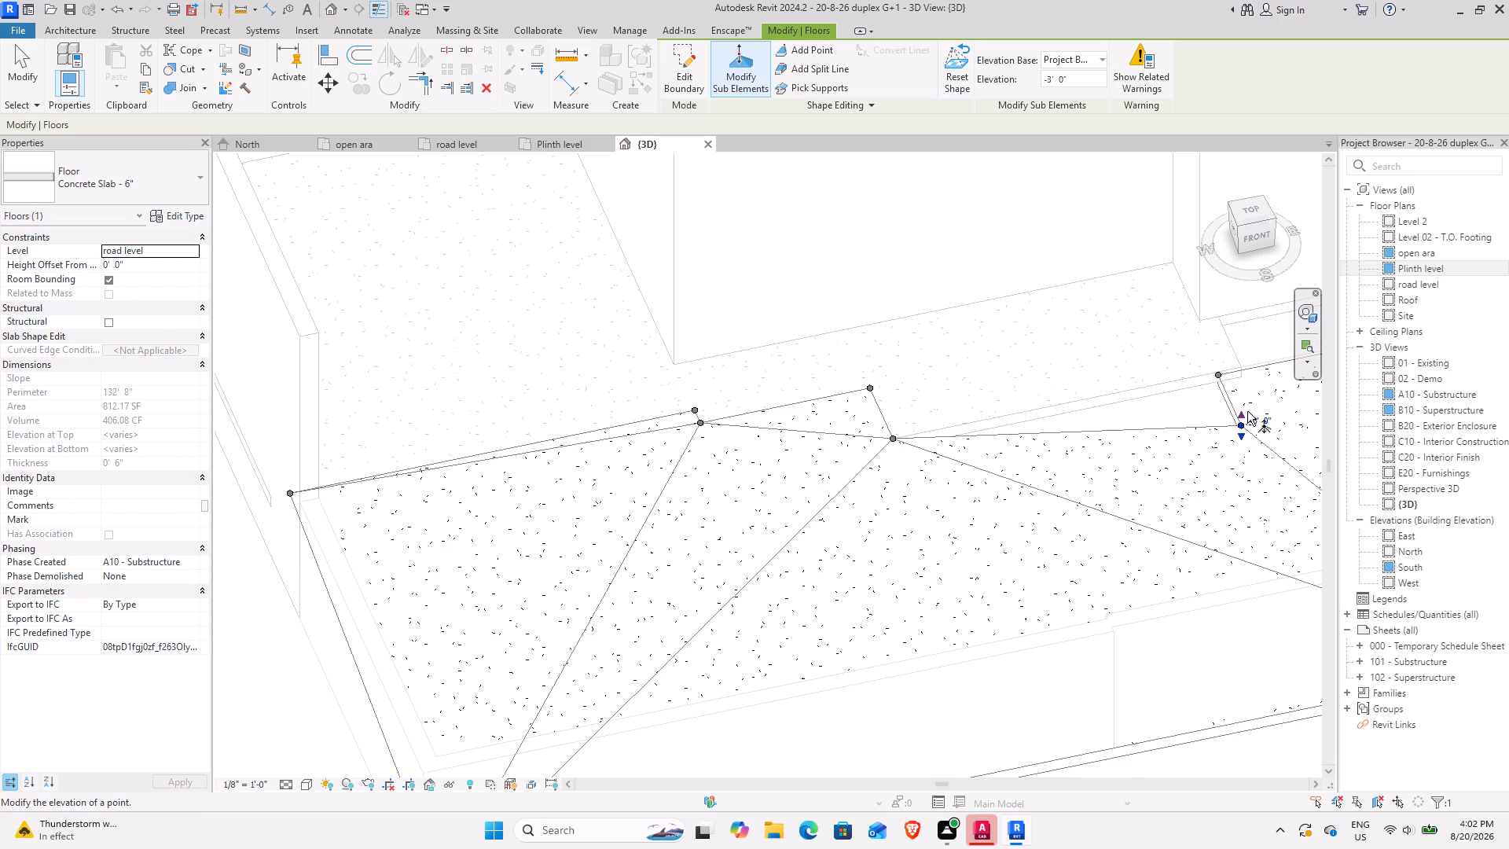
{"action": "left_click", "coordinate": [1258, 422]}
{"action": "key", "text": "0"}
{"action": "key", "text": "Return"}
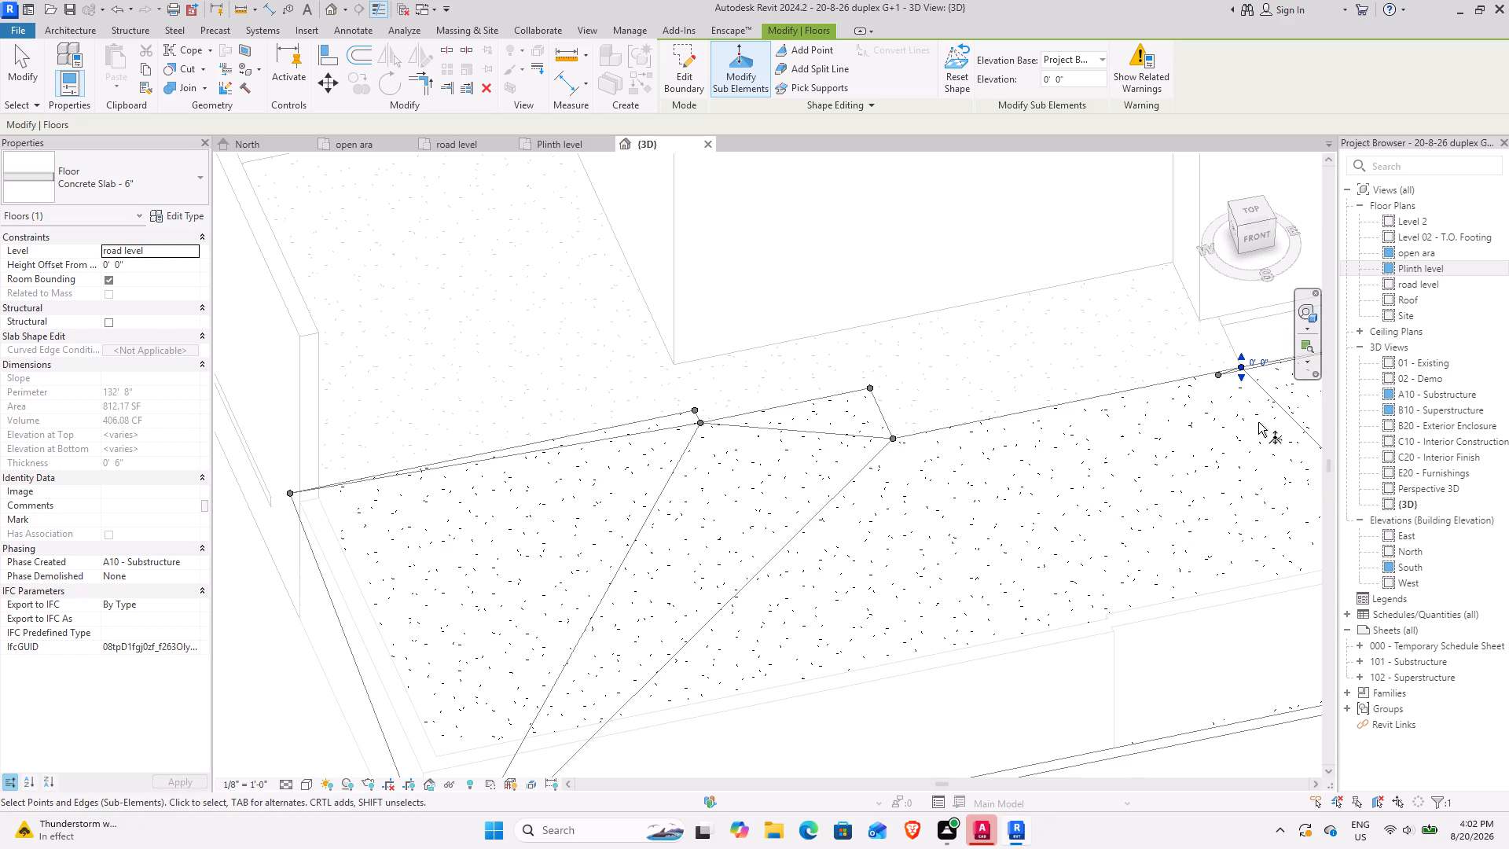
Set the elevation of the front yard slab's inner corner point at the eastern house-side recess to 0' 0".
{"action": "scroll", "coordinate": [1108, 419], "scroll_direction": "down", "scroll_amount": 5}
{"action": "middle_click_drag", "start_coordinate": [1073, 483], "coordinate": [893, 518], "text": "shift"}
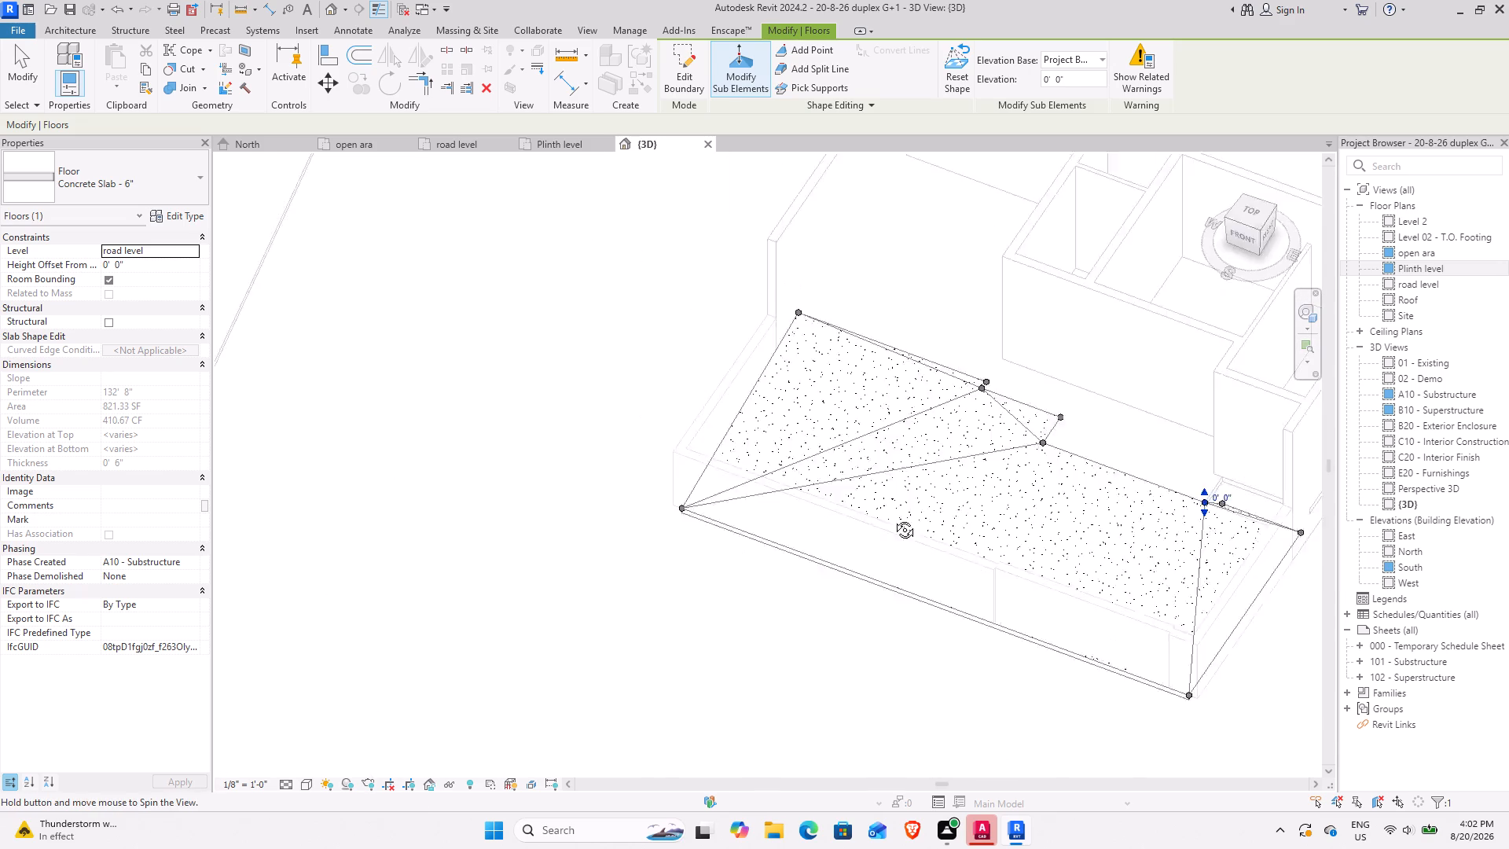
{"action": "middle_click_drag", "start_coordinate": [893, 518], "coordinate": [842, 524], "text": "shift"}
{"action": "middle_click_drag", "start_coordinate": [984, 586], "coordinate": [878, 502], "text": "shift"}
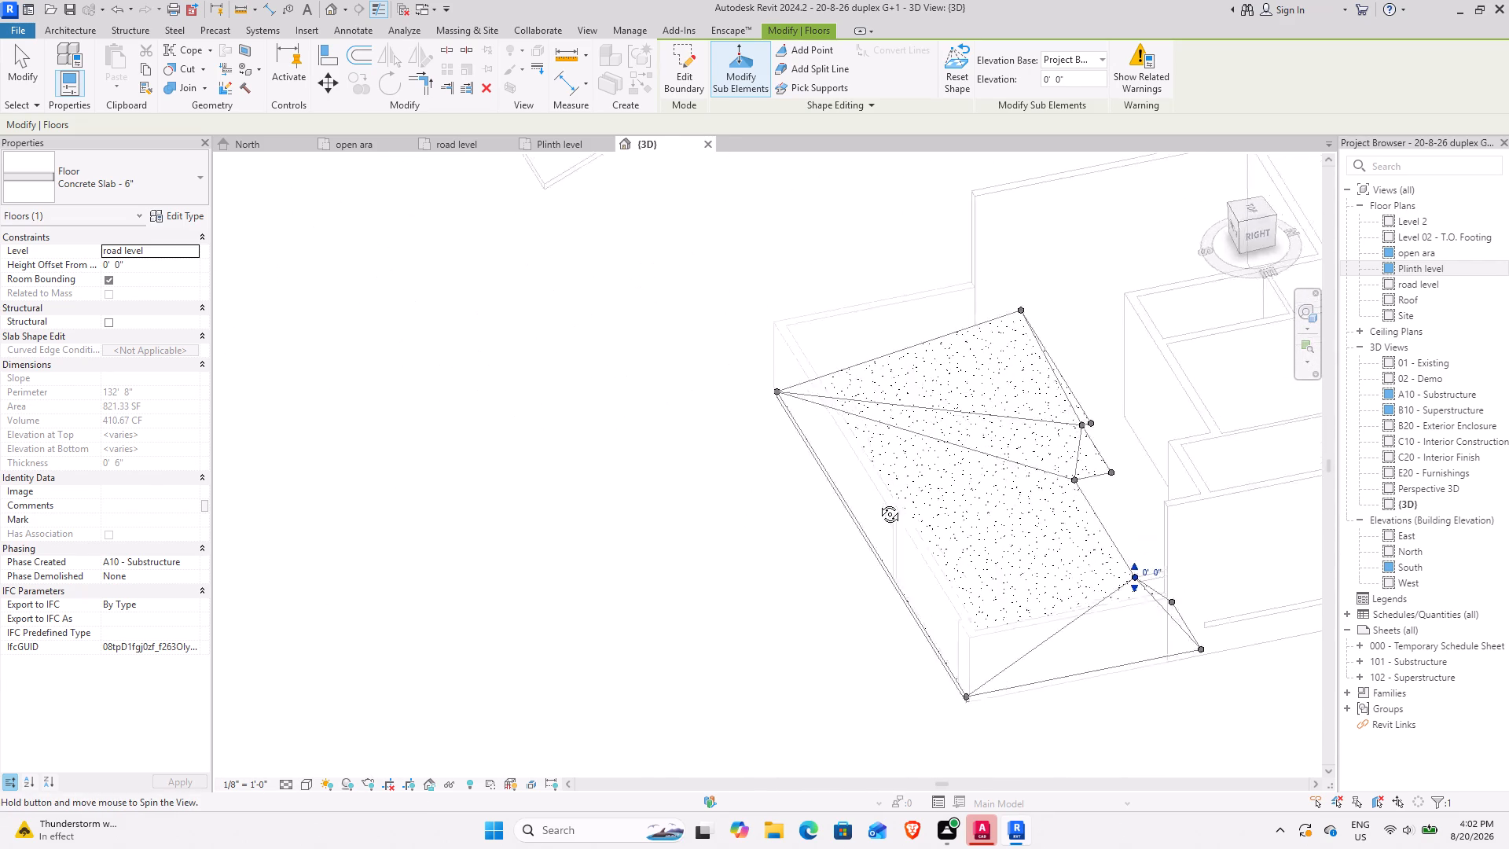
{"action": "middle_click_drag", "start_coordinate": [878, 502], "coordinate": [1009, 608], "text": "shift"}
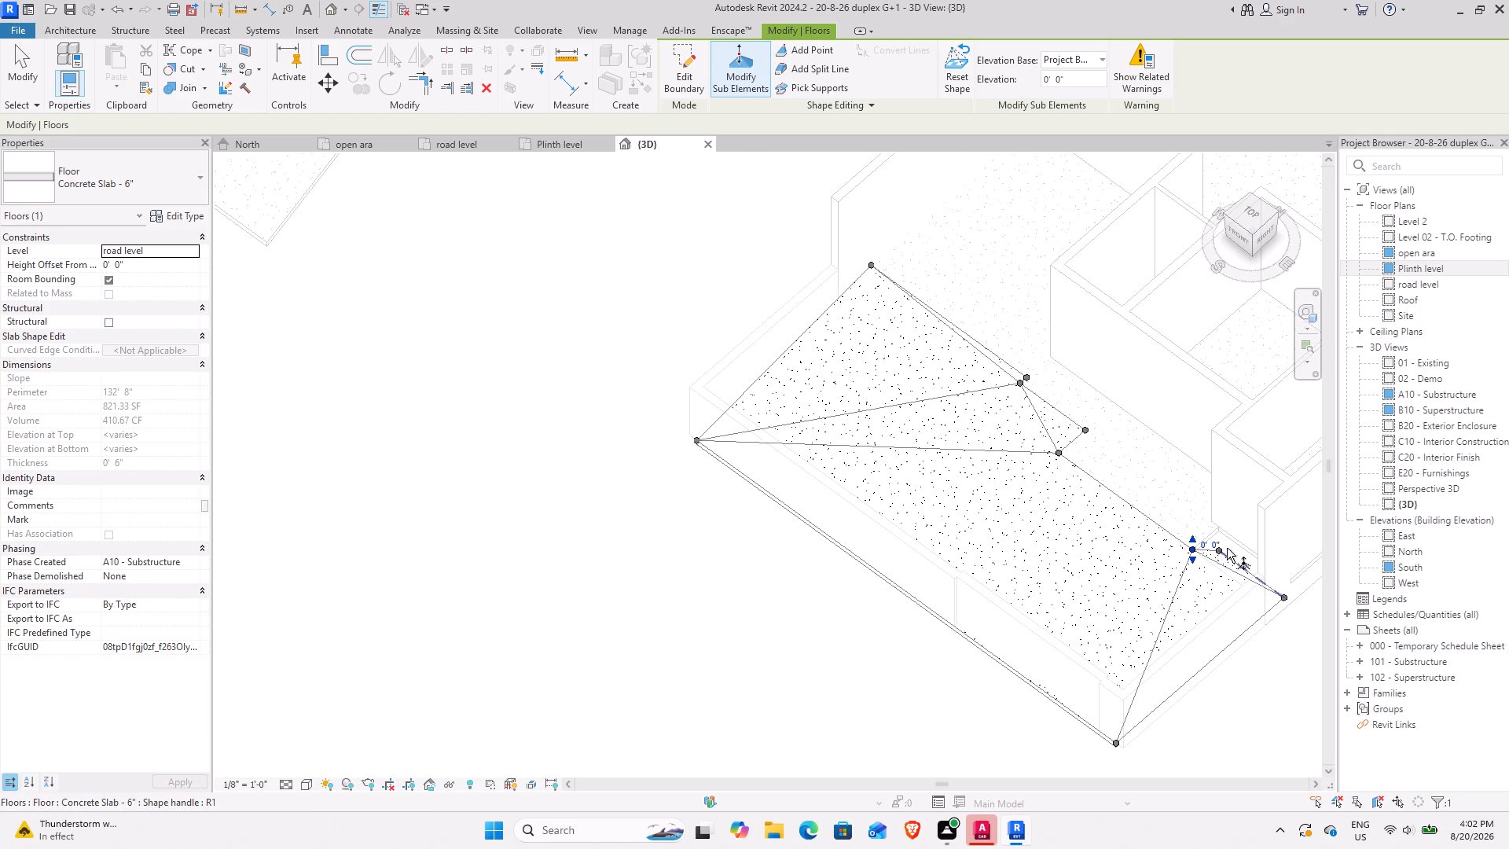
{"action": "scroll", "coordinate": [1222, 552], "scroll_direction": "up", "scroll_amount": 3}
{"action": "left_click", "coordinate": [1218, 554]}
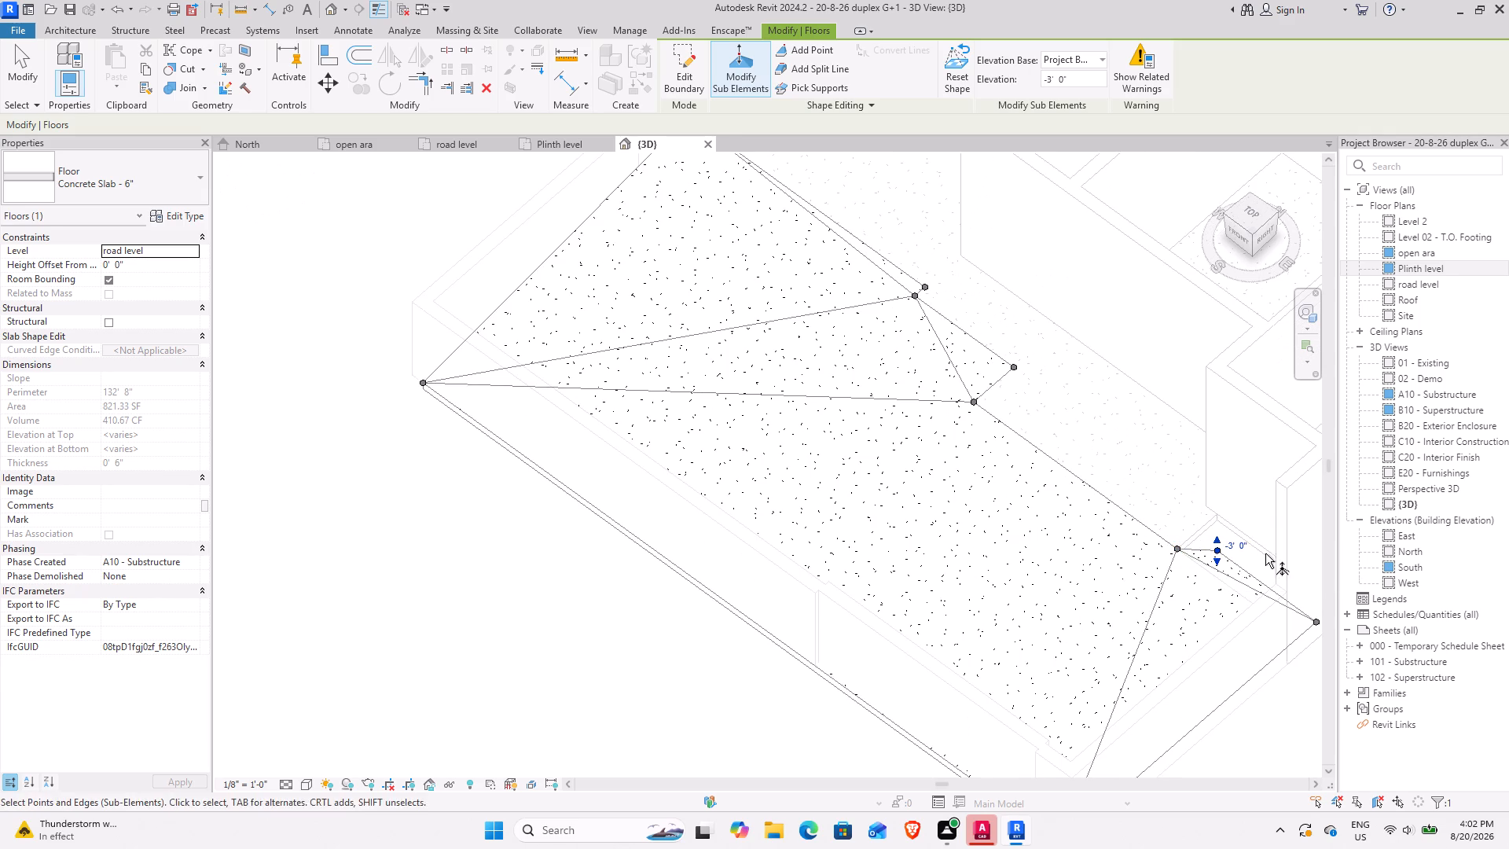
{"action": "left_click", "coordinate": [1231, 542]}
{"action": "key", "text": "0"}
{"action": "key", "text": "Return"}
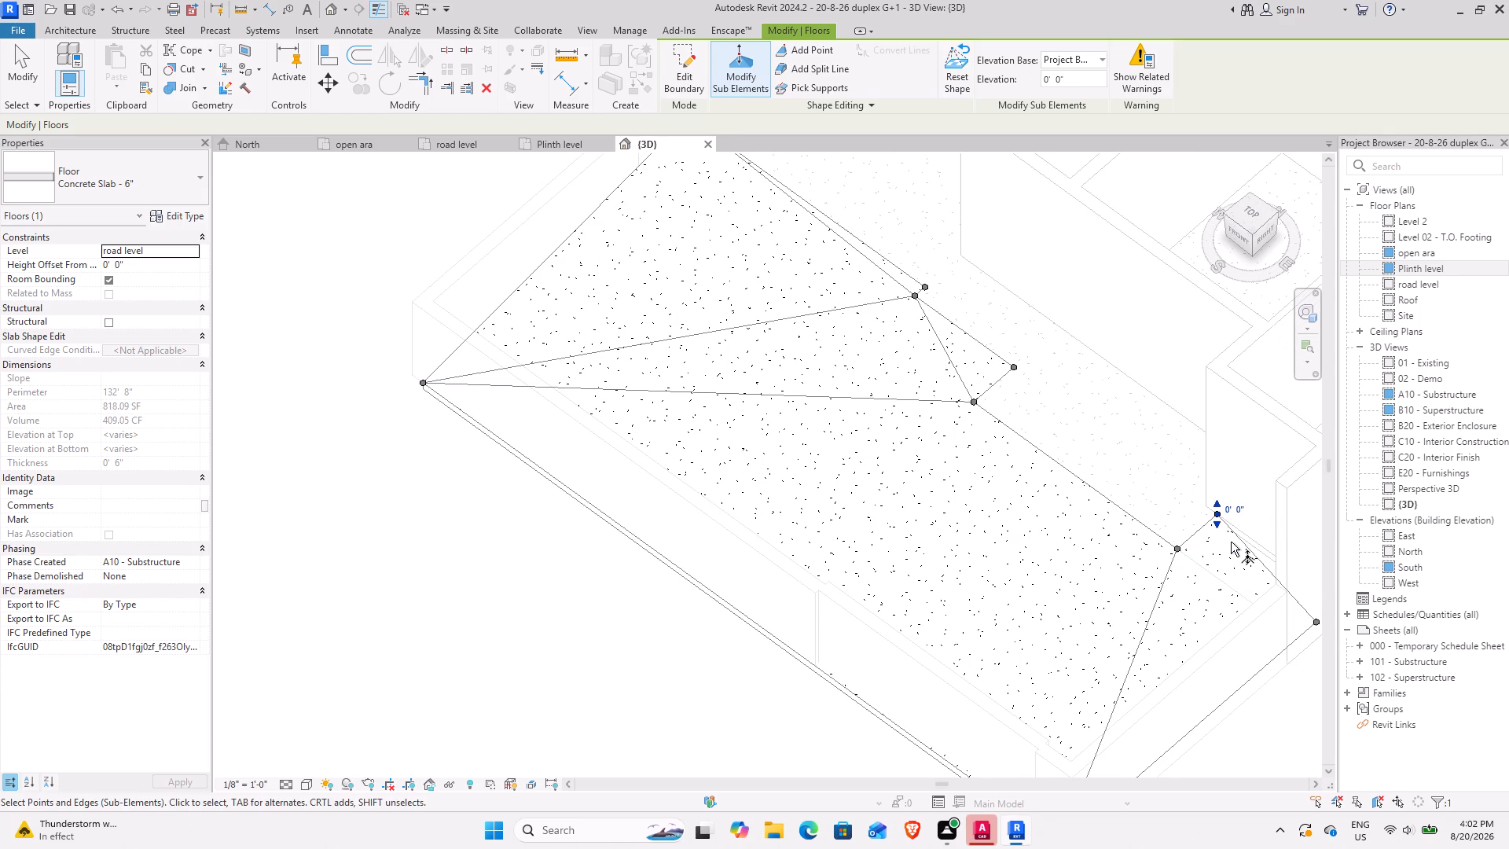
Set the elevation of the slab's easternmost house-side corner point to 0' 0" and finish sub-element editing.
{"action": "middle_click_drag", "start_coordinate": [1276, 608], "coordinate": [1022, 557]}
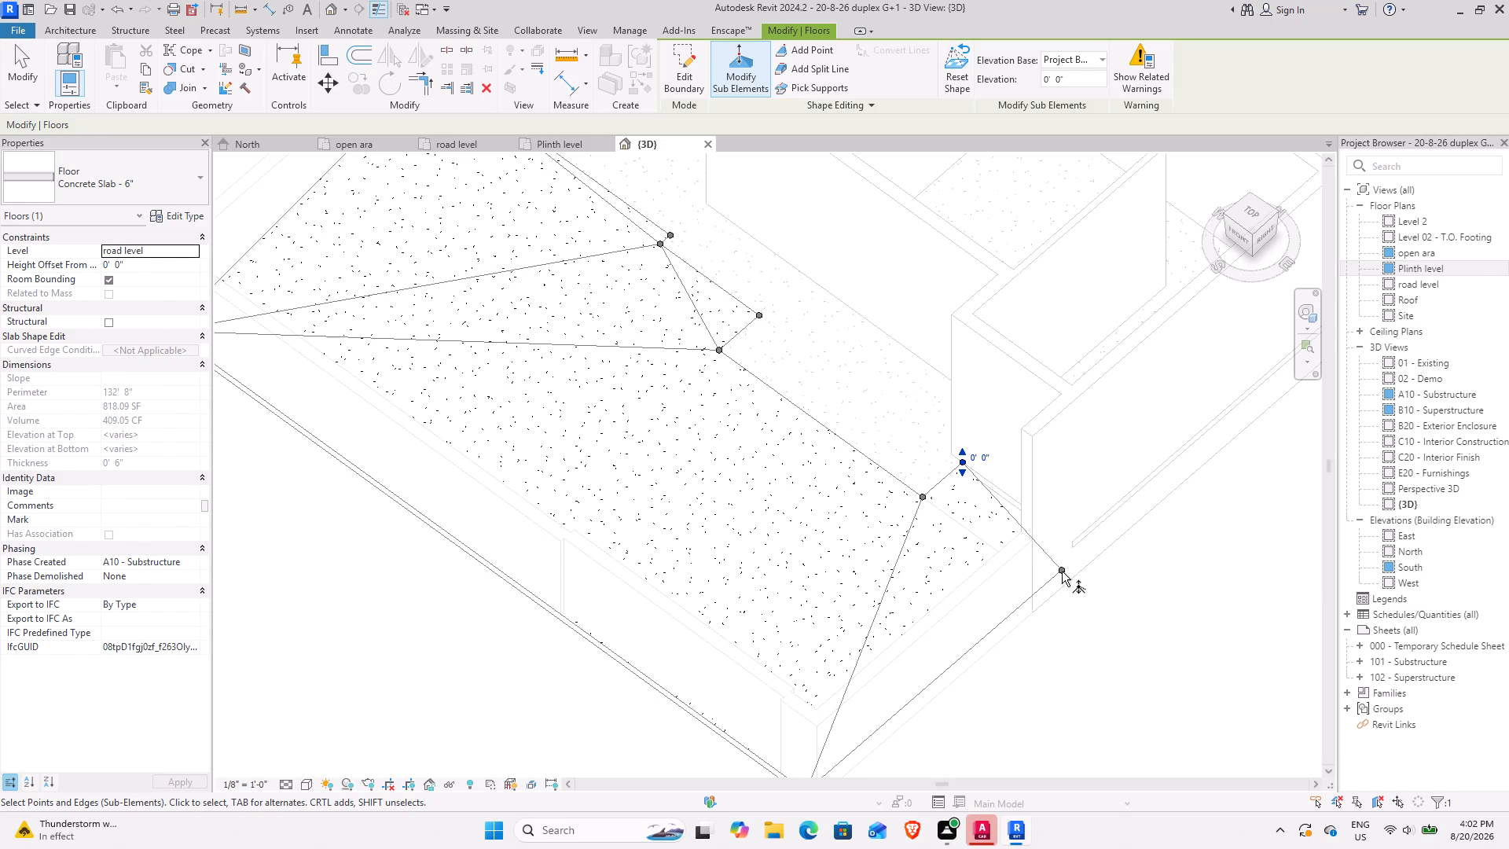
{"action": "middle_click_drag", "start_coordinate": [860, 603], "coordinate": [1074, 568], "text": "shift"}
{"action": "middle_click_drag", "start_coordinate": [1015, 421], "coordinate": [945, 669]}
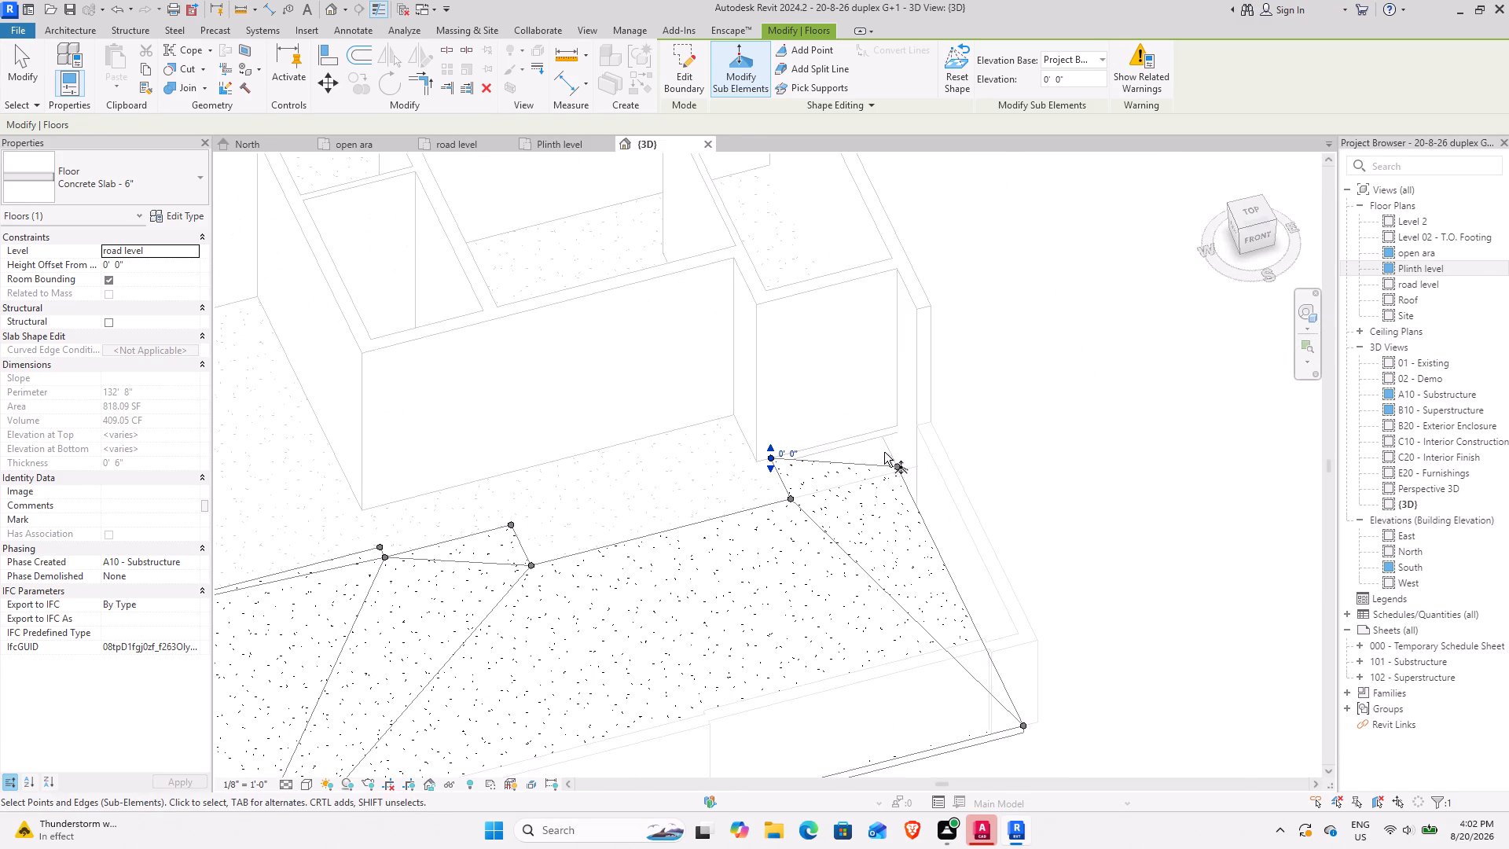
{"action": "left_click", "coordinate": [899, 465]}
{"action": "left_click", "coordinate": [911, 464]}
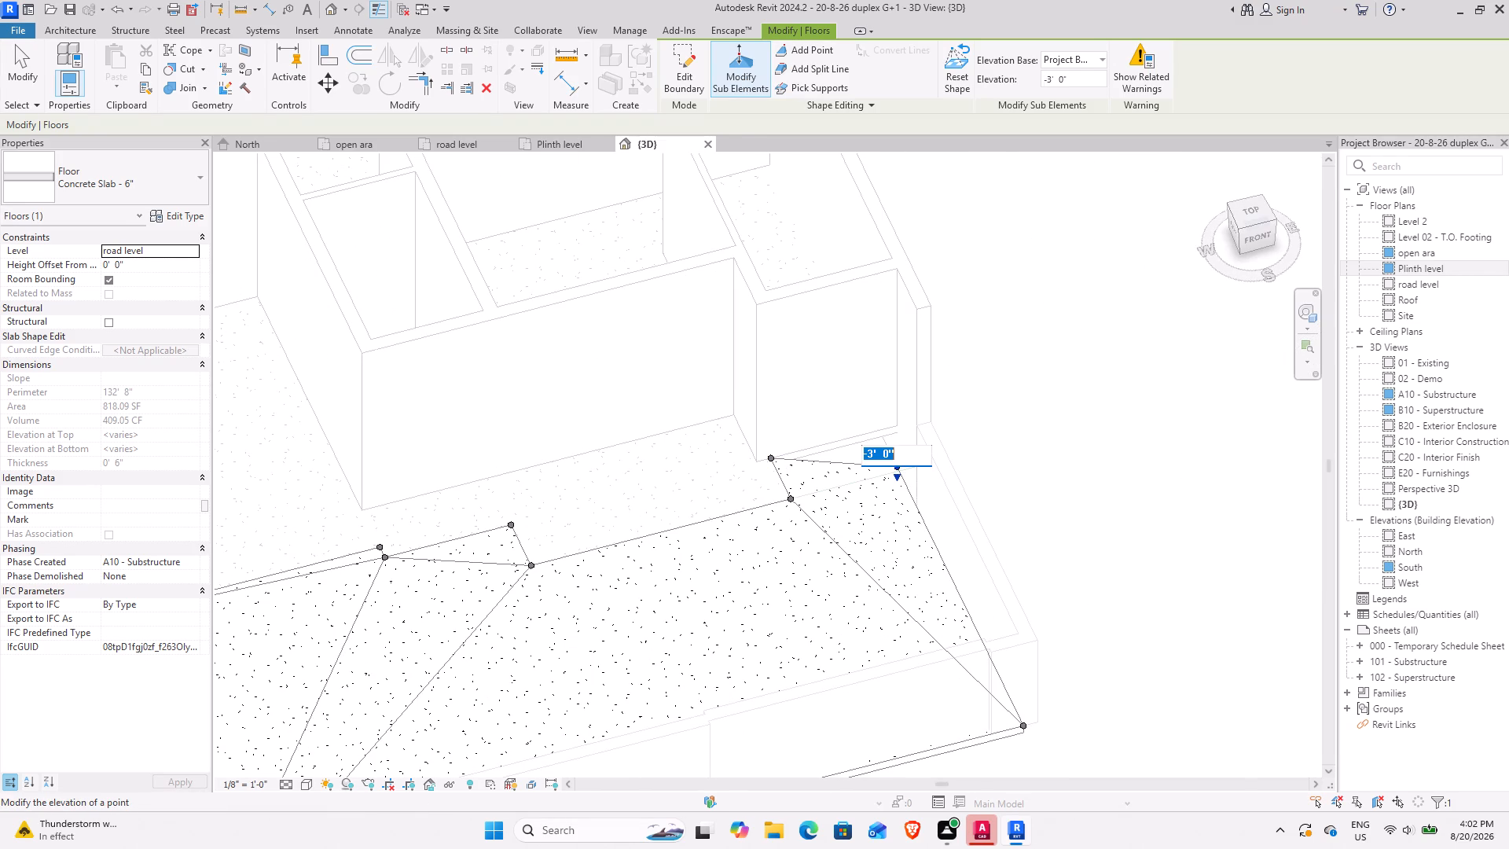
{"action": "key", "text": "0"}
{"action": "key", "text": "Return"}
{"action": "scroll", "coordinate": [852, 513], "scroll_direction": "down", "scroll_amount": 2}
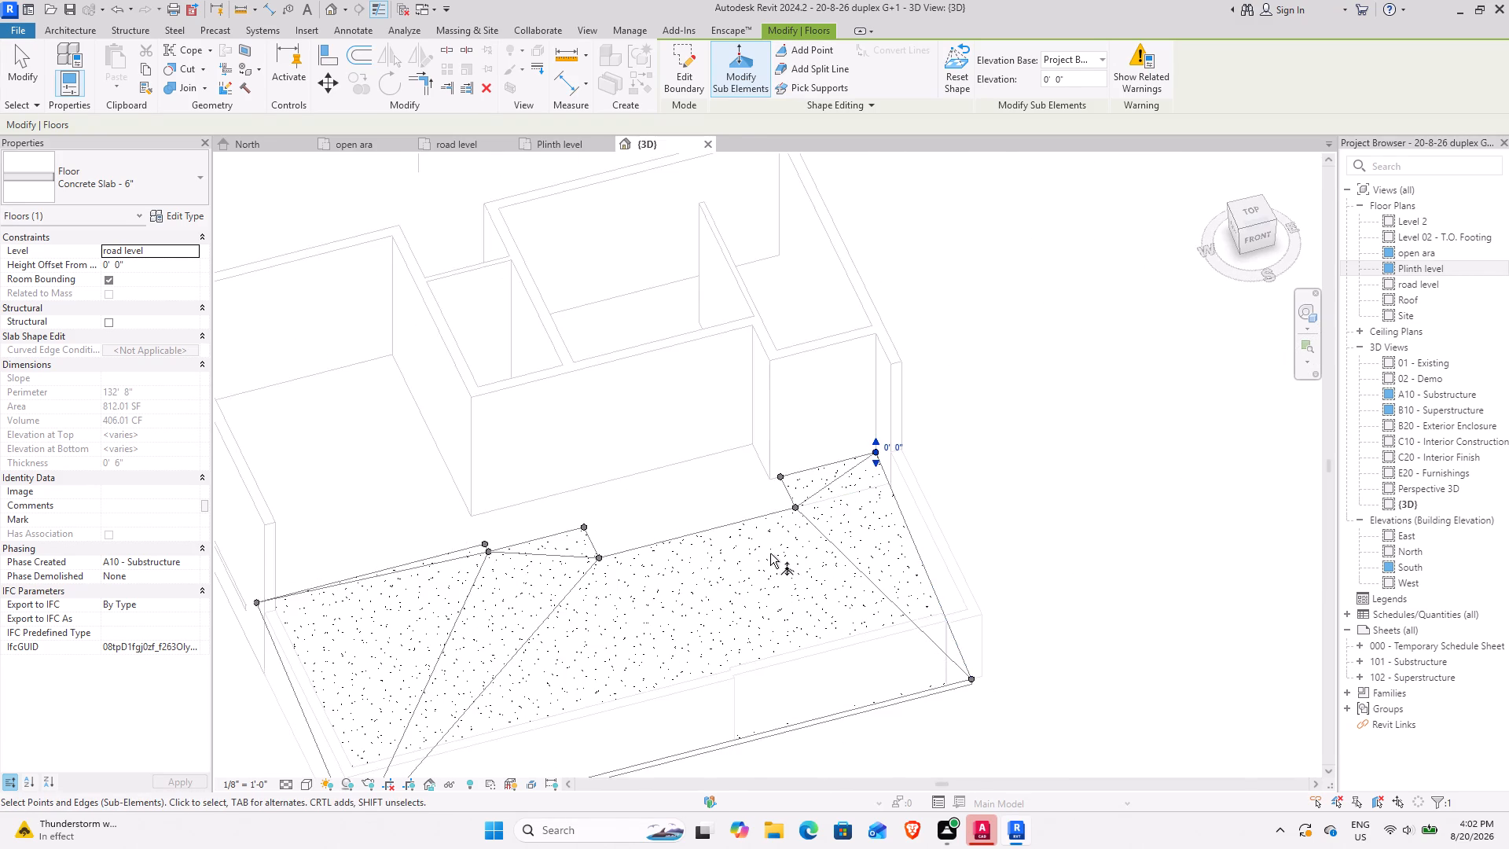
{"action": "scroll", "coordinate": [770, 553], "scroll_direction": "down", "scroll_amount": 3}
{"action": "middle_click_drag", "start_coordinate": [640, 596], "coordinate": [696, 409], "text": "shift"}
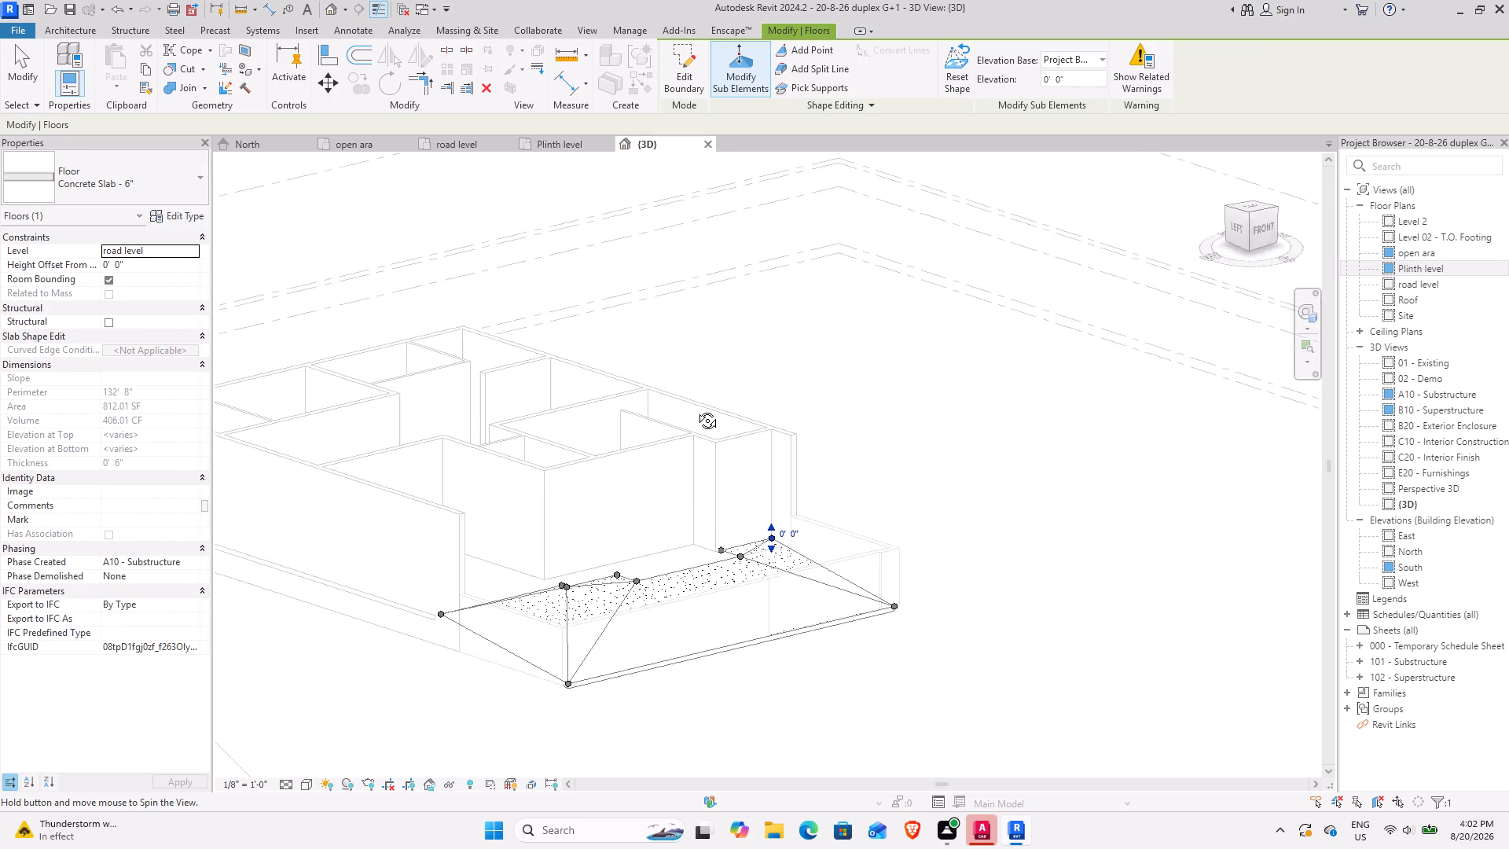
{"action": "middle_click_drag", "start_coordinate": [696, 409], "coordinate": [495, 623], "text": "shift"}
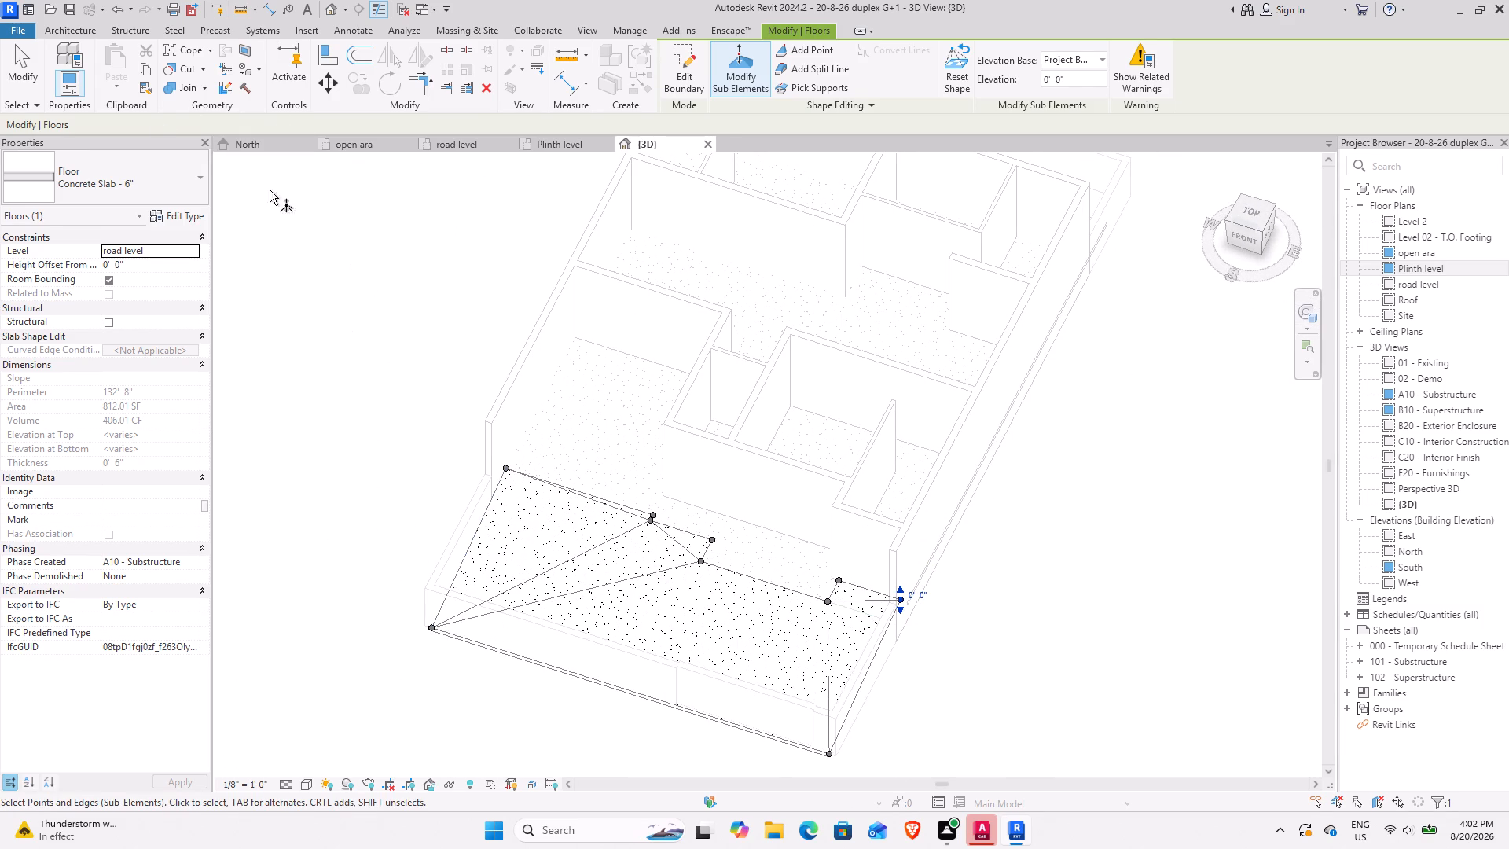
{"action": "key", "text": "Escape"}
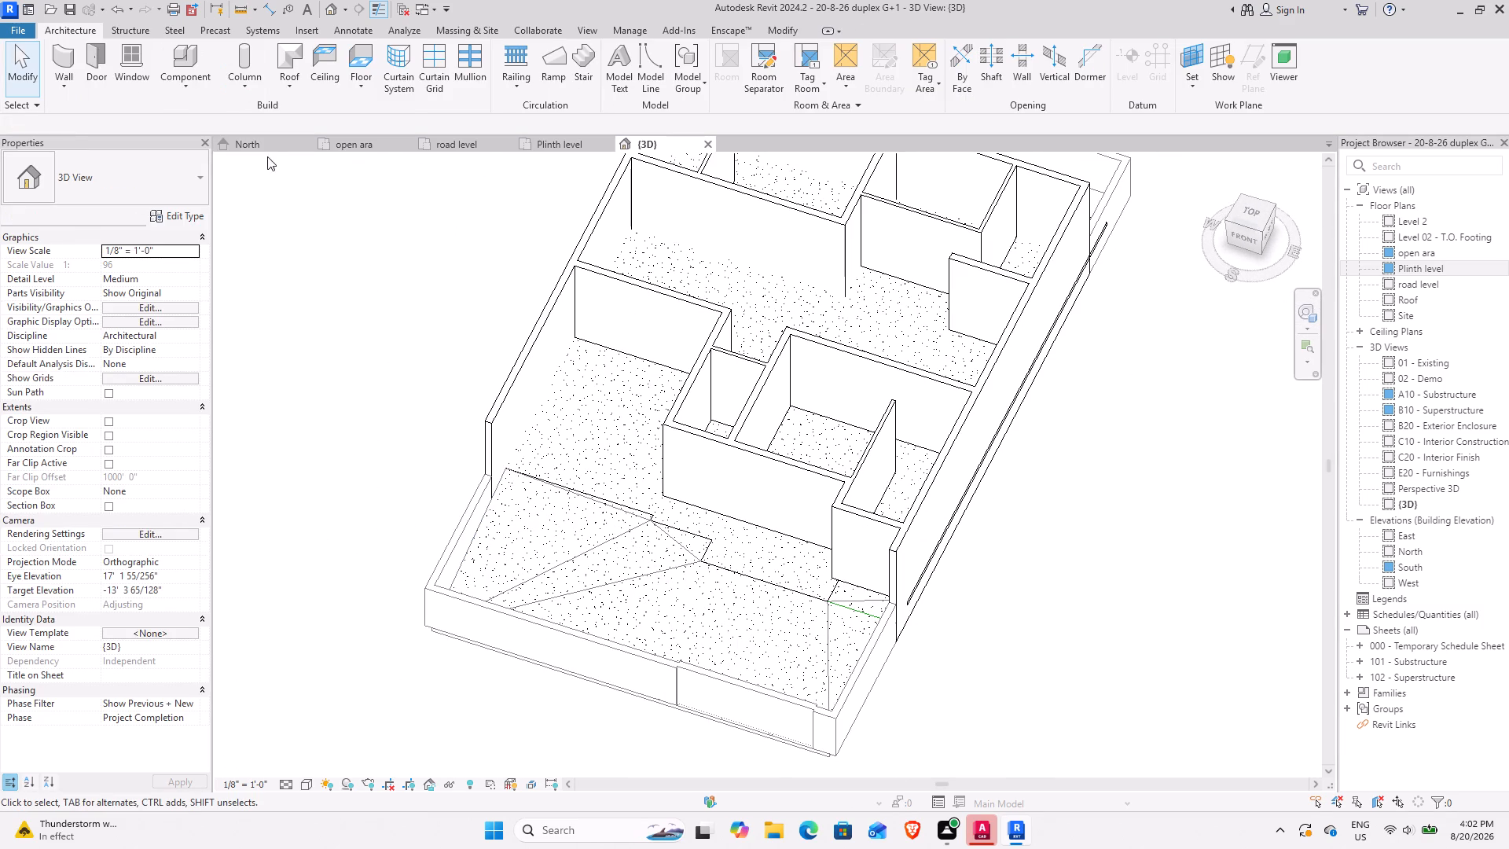
Change the 3D view's visual style to one that displays material colours and textures.
{"action": "left_click", "coordinate": [309, 786]}
{"action": "left_click", "coordinate": [358, 764]}
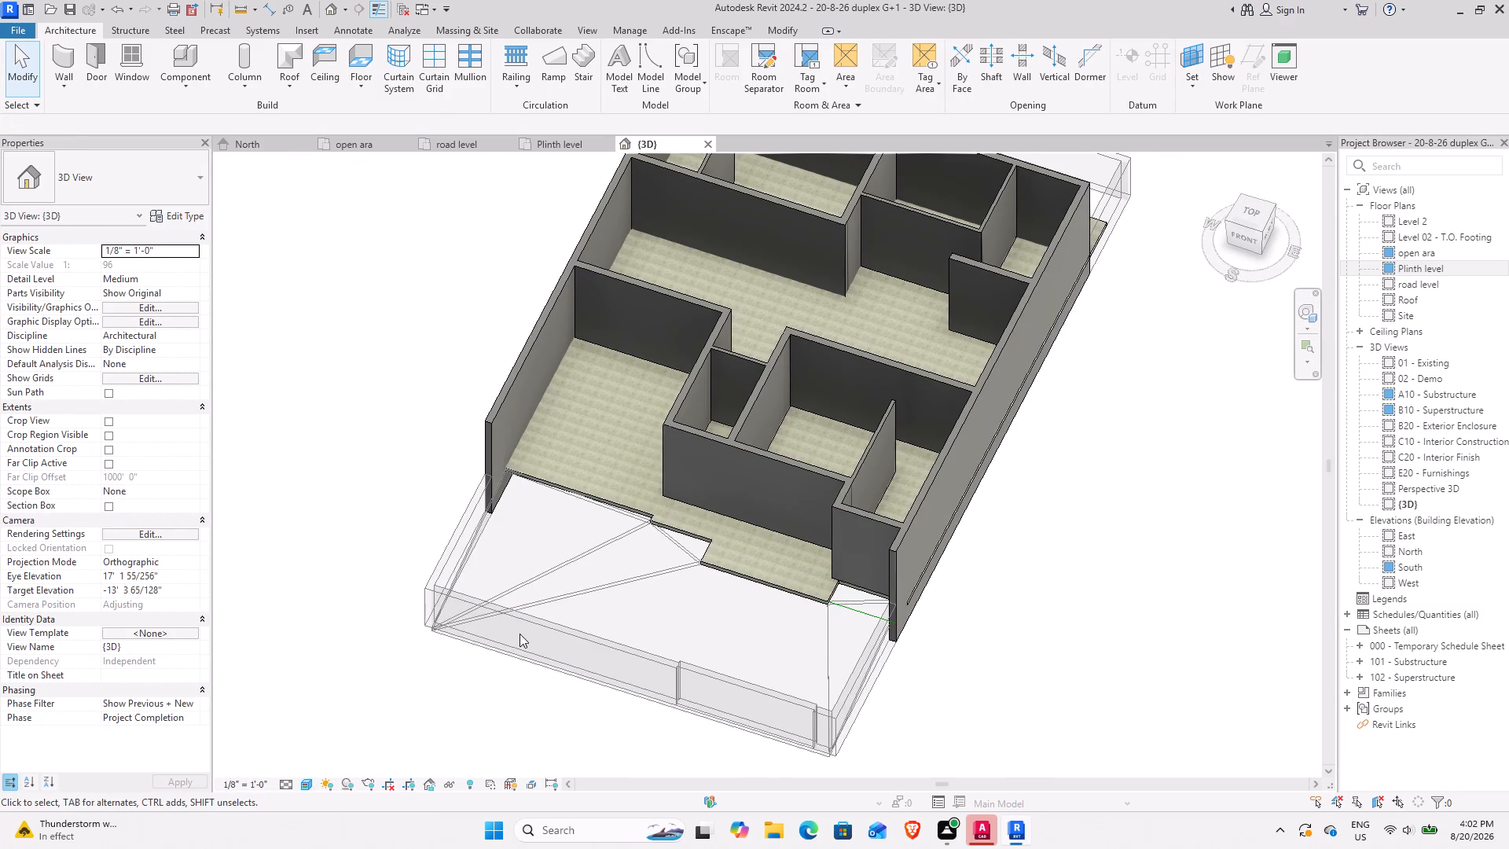
Examine the front yard slab's slope and its junction with the plinth slab from several angles.
{"action": "scroll", "coordinate": [520, 634], "scroll_direction": "down", "scroll_amount": 3}
{"action": "middle_click_drag", "start_coordinate": [489, 630], "coordinate": [703, 509], "text": "shift"}
{"action": "scroll", "coordinate": [597, 580], "scroll_direction": "up", "scroll_amount": 5}
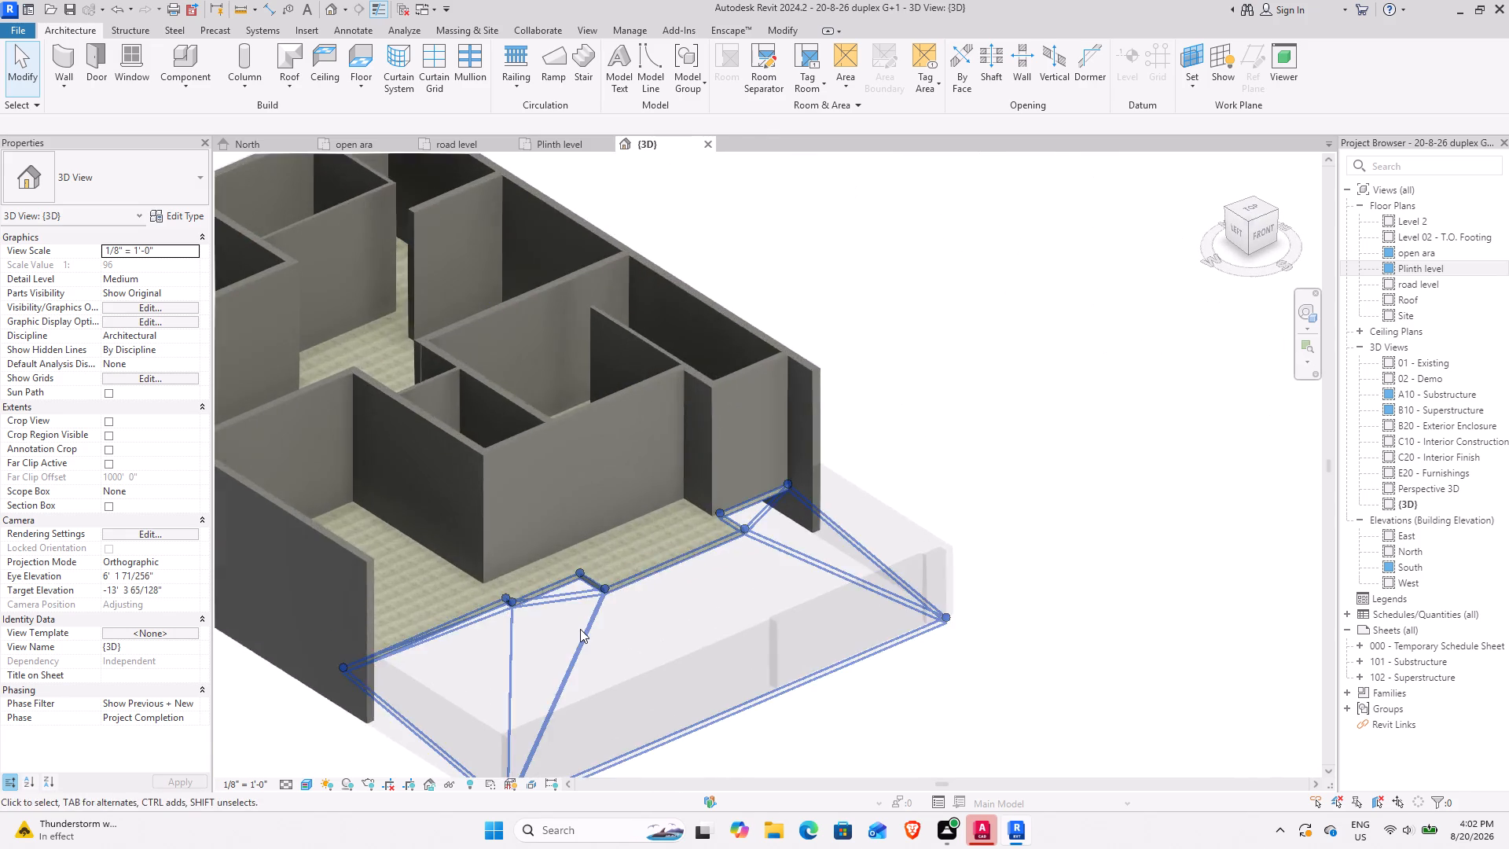
{"action": "middle_click_drag", "start_coordinate": [586, 628], "coordinate": [776, 570], "text": "shift"}
{"action": "middle_click_drag", "start_coordinate": [639, 709], "coordinate": [641, 625], "text": "shift"}
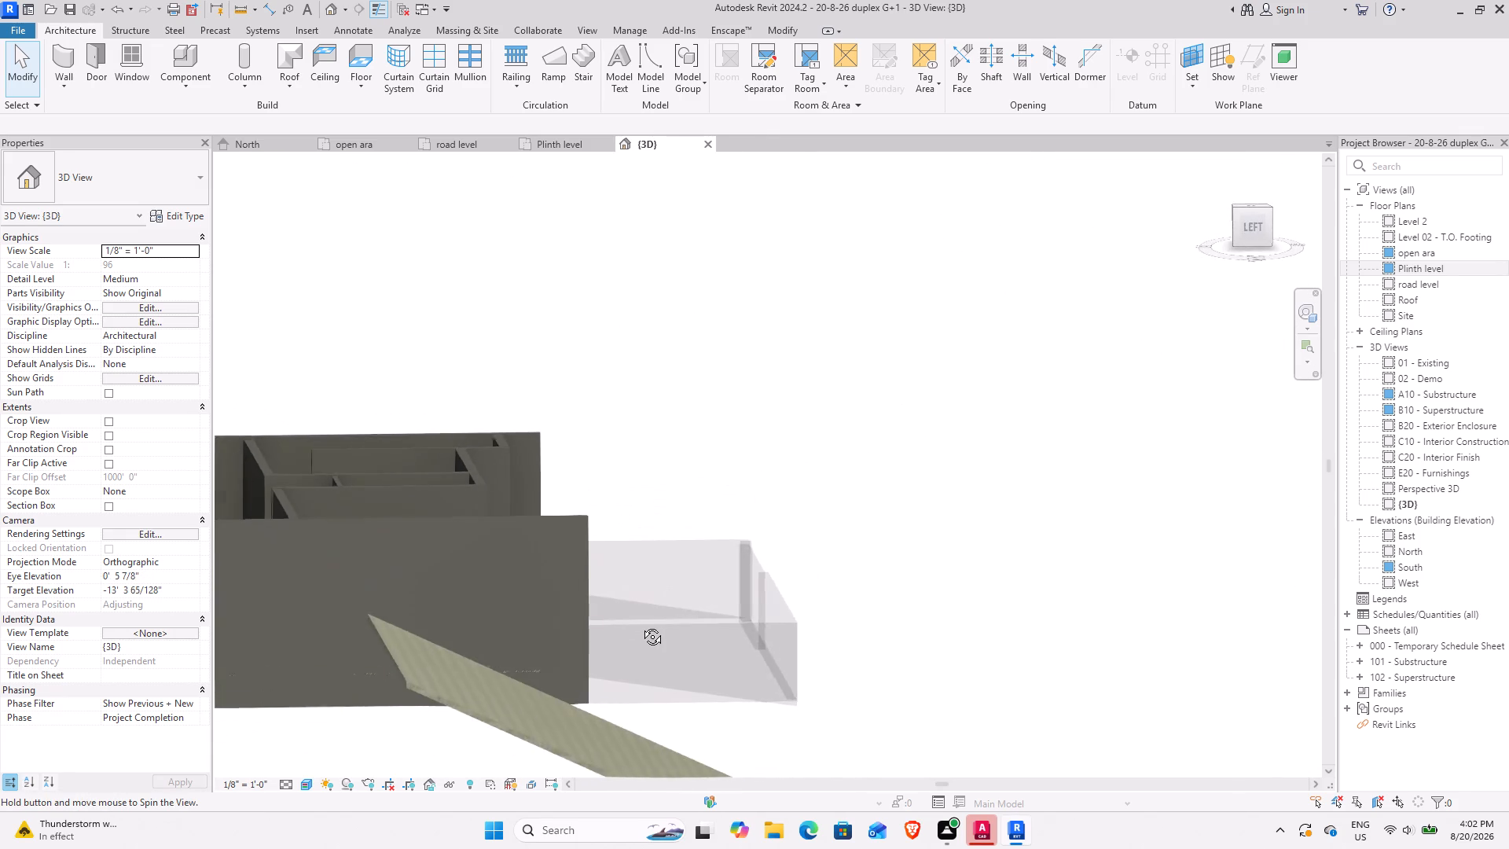
{"action": "middle_click_drag", "start_coordinate": [641, 625], "coordinate": [579, 659], "text": "shift"}
{"action": "scroll", "coordinate": [612, 626], "scroll_direction": "down", "scroll_amount": 2}
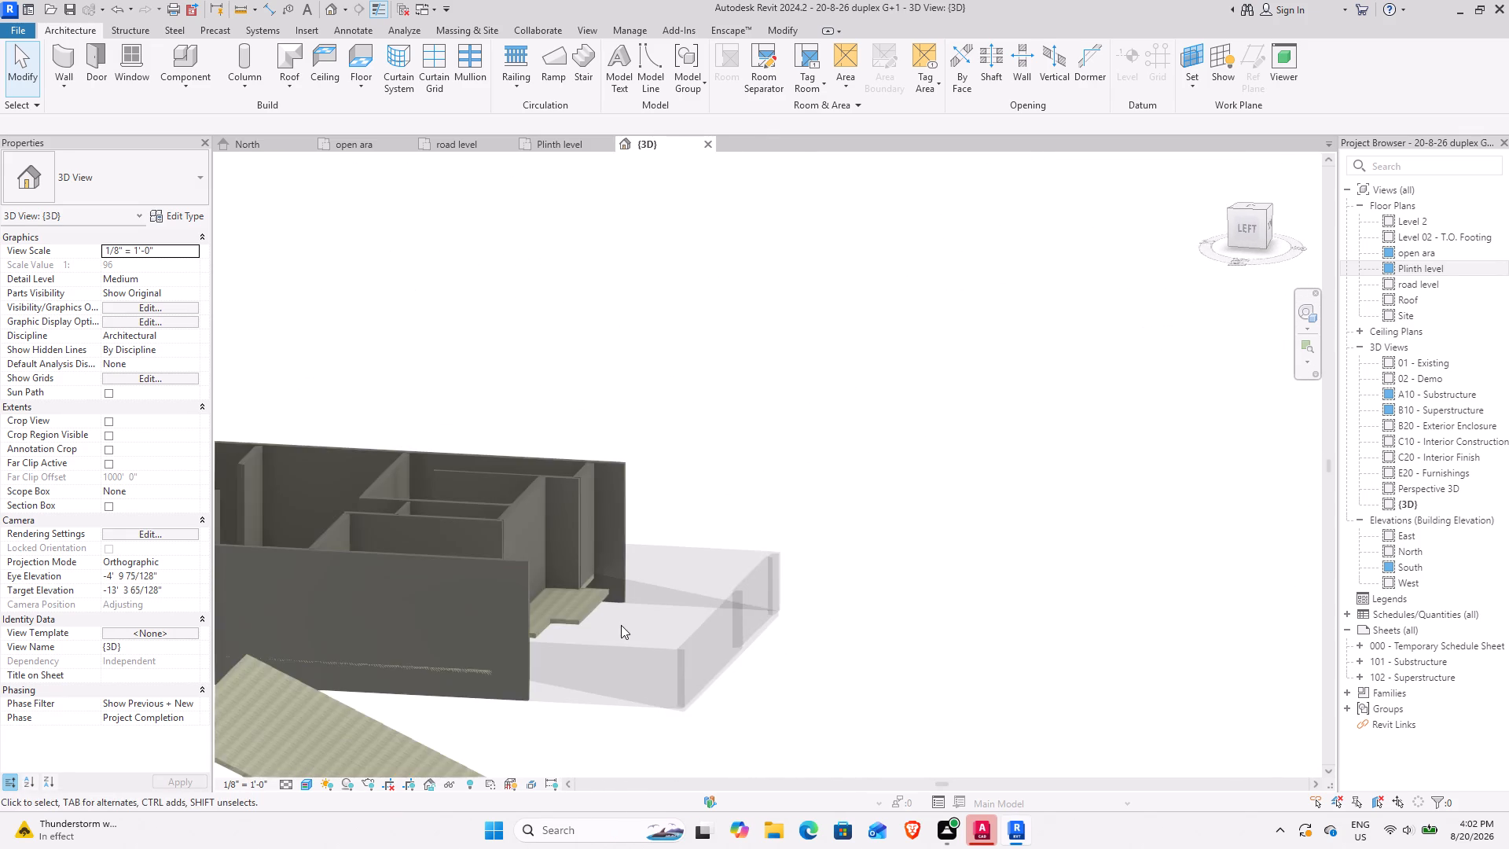
{"action": "middle_click_drag", "start_coordinate": [621, 624], "coordinate": [477, 711], "text": "shift"}
{"action": "middle_click_drag", "start_coordinate": [652, 608], "coordinate": [564, 734], "text": "shift"}
{"action": "scroll", "coordinate": [592, 608], "scroll_direction": "up", "scroll_amount": 3}
{"action": "left_click", "coordinate": [585, 637]}
{"action": "middle_click_drag", "start_coordinate": [696, 638], "coordinate": [692, 637]}
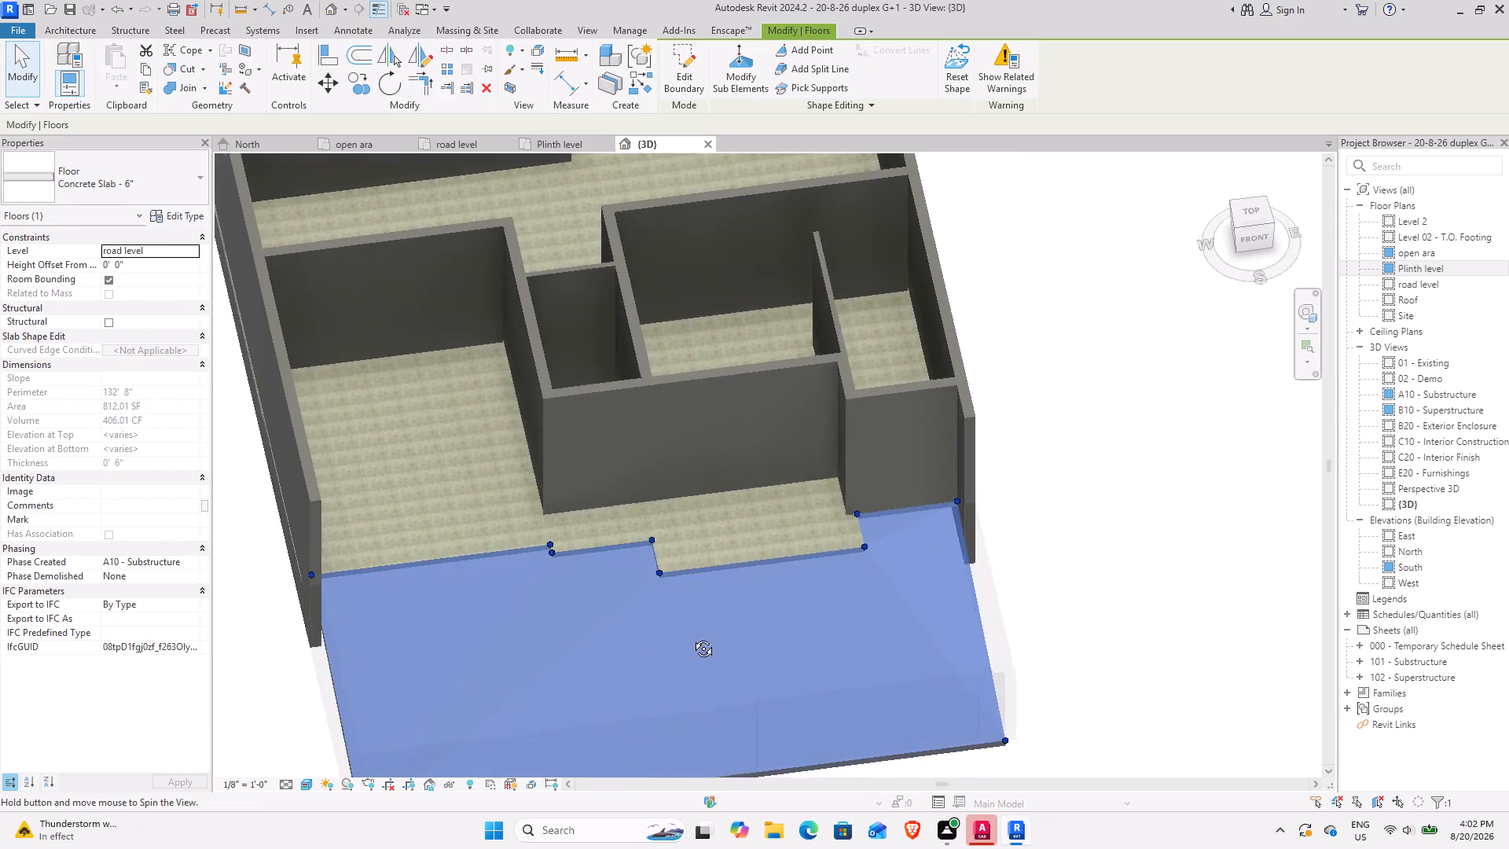
{"action": "middle_click_drag", "start_coordinate": [692, 637], "coordinate": [954, 535]}
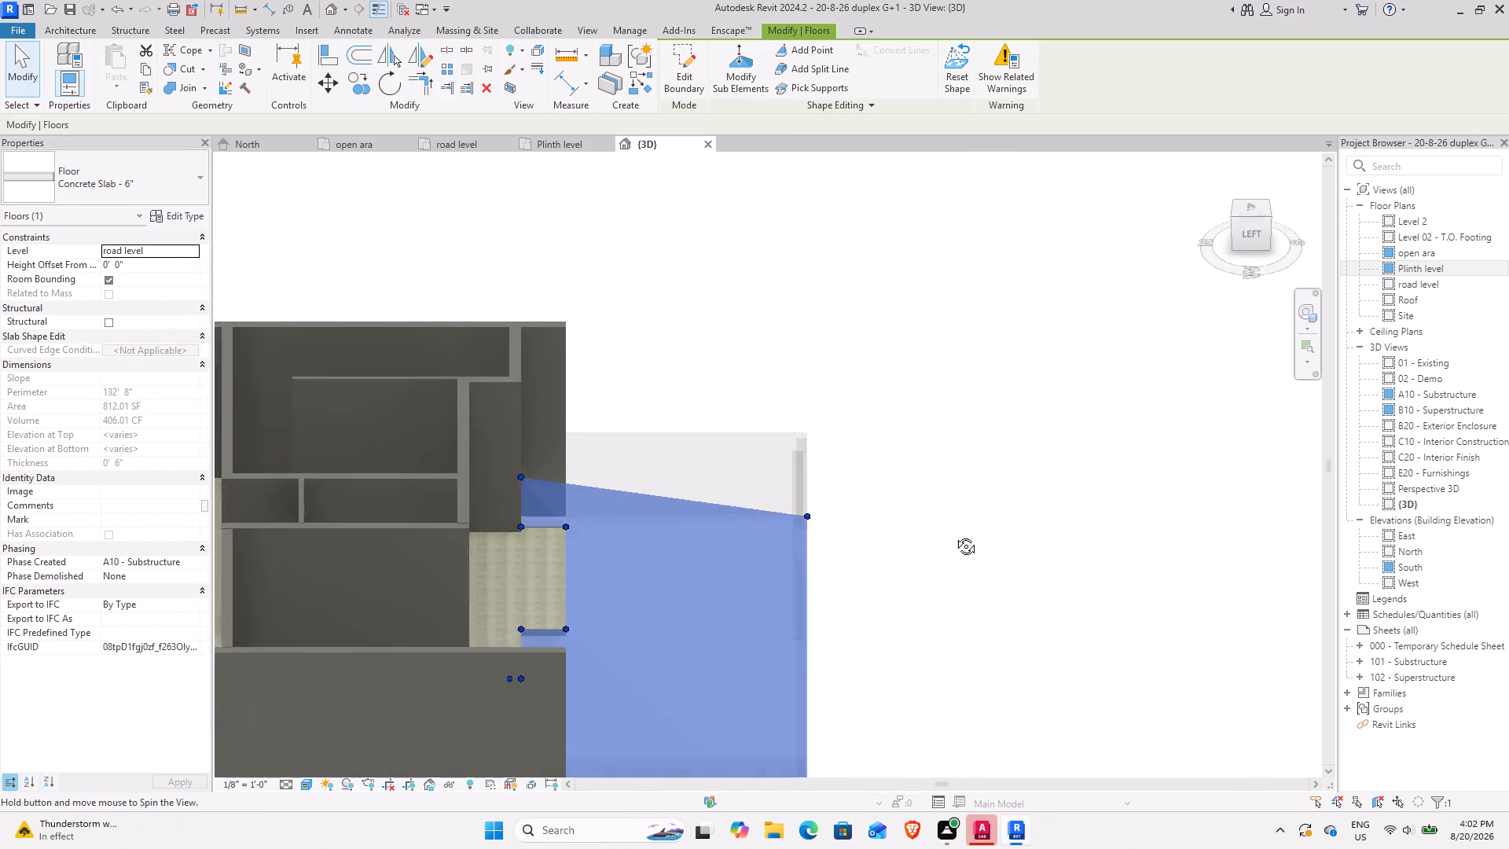
{"action": "middle_click_drag", "start_coordinate": [954, 535], "coordinate": [817, 654]}
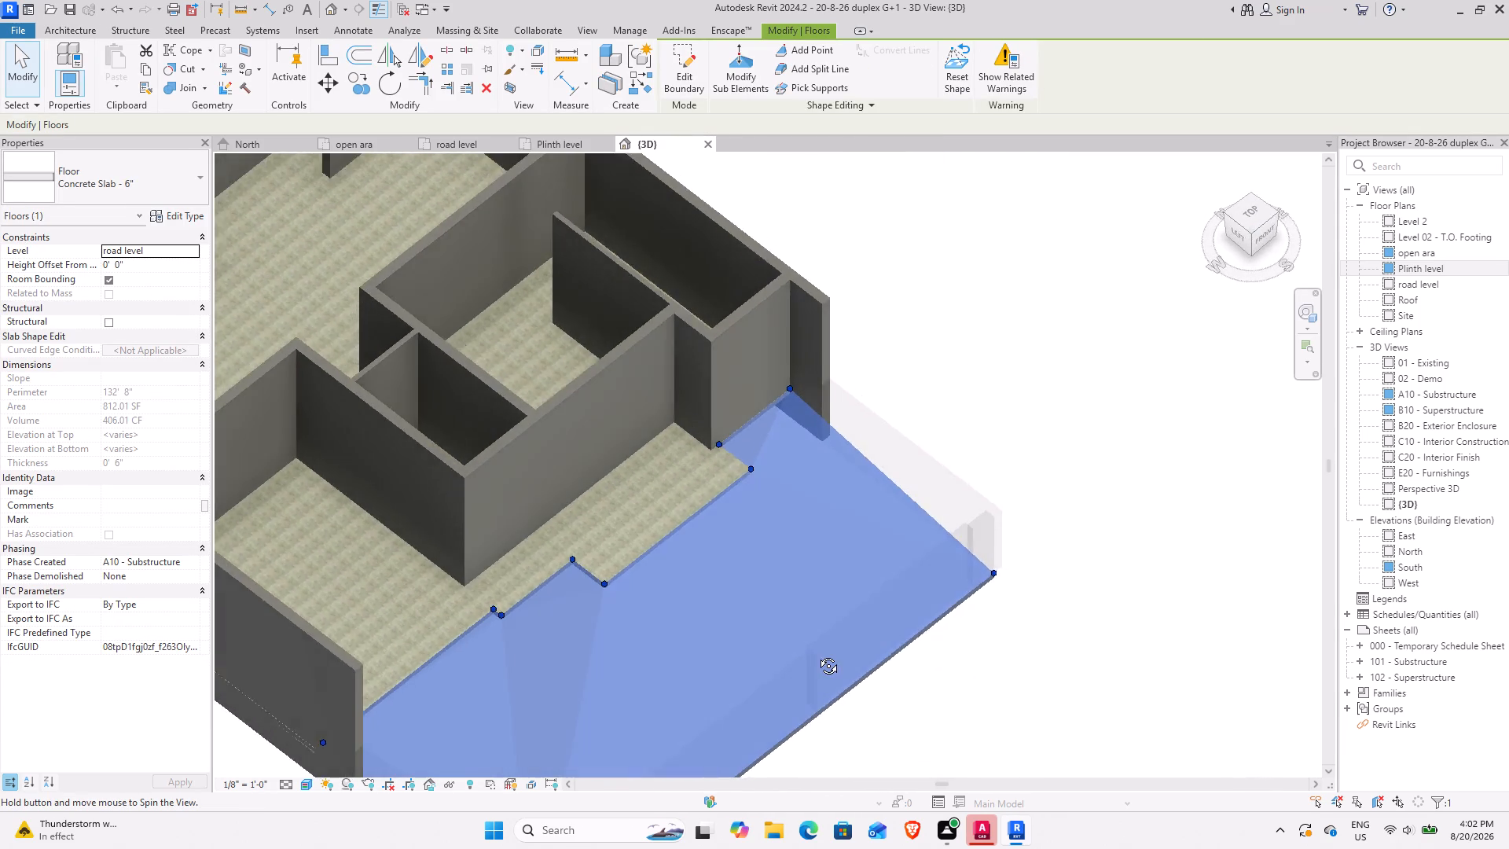
{"action": "middle_click_drag", "start_coordinate": [817, 654], "coordinate": [699, 619]}
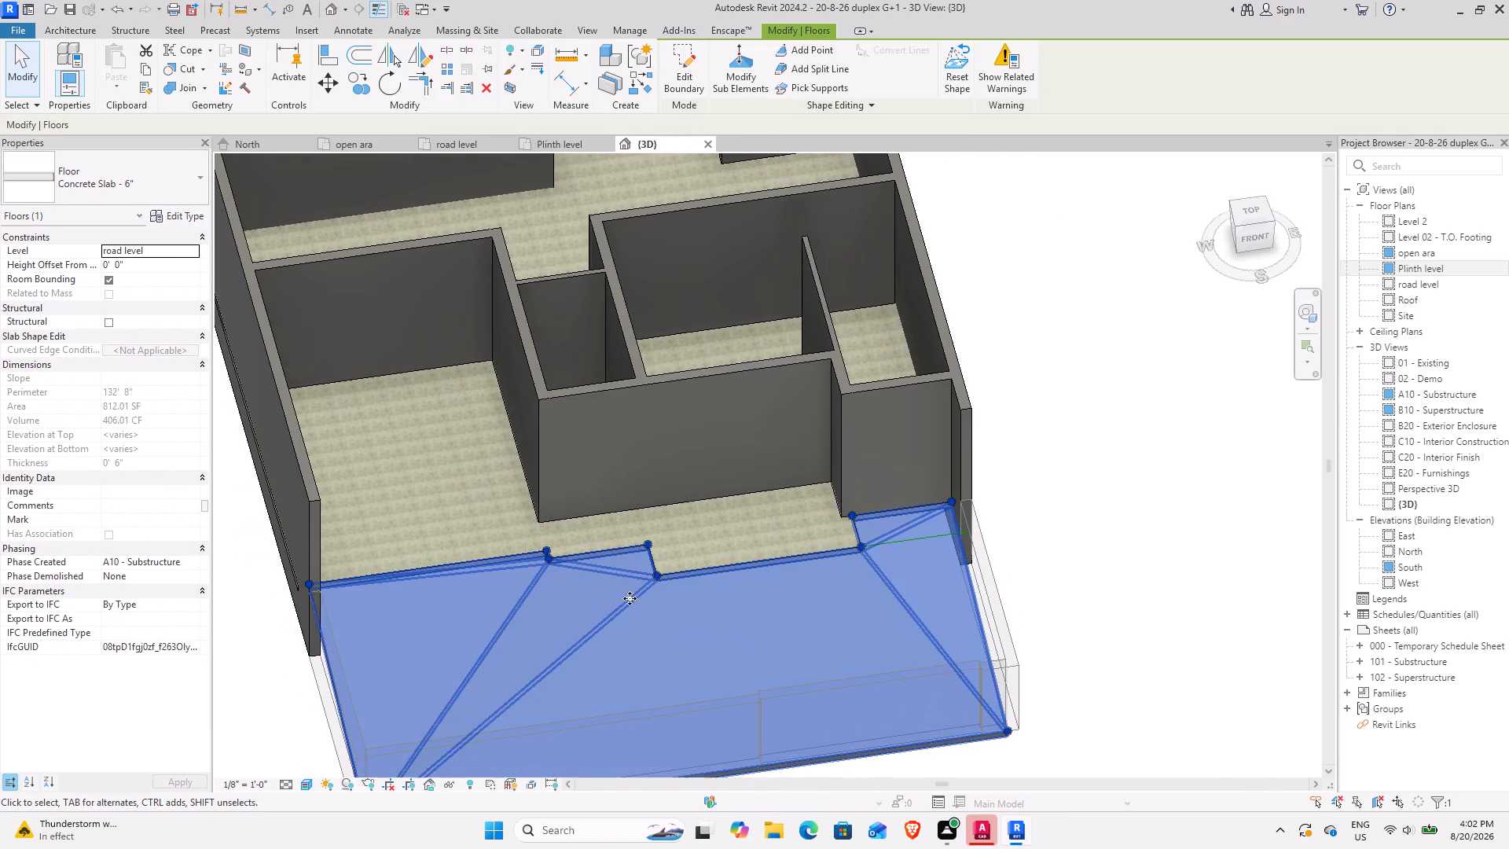
{"action": "scroll", "coordinate": [605, 560], "scroll_direction": "up", "scroll_amount": 7}
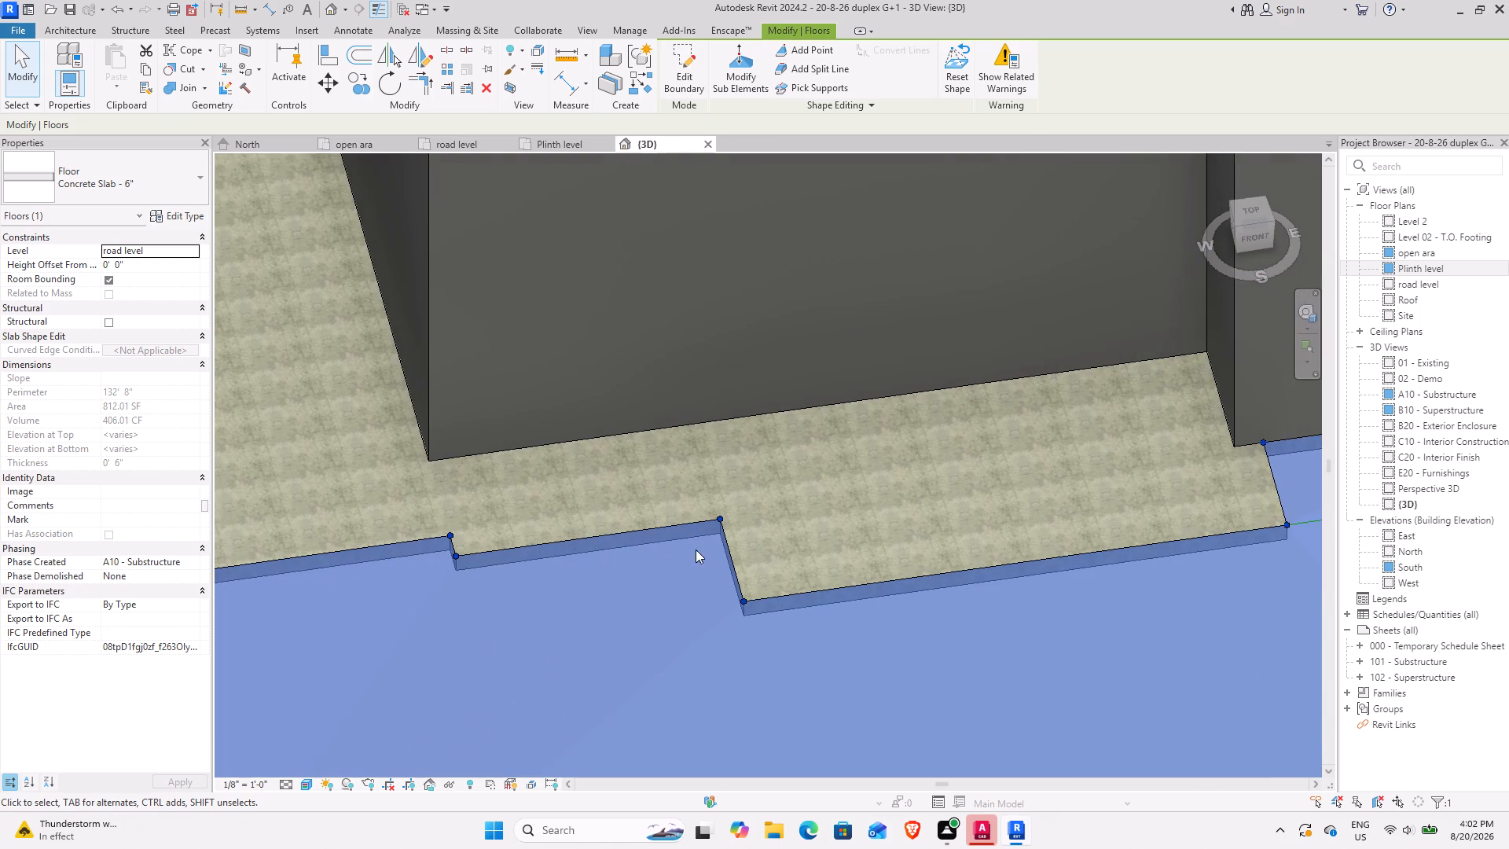
{"action": "scroll", "coordinate": [743, 611], "scroll_direction": "down", "scroll_amount": 7}
{"action": "middle_click_drag", "start_coordinate": [766, 631], "coordinate": [676, 461]}
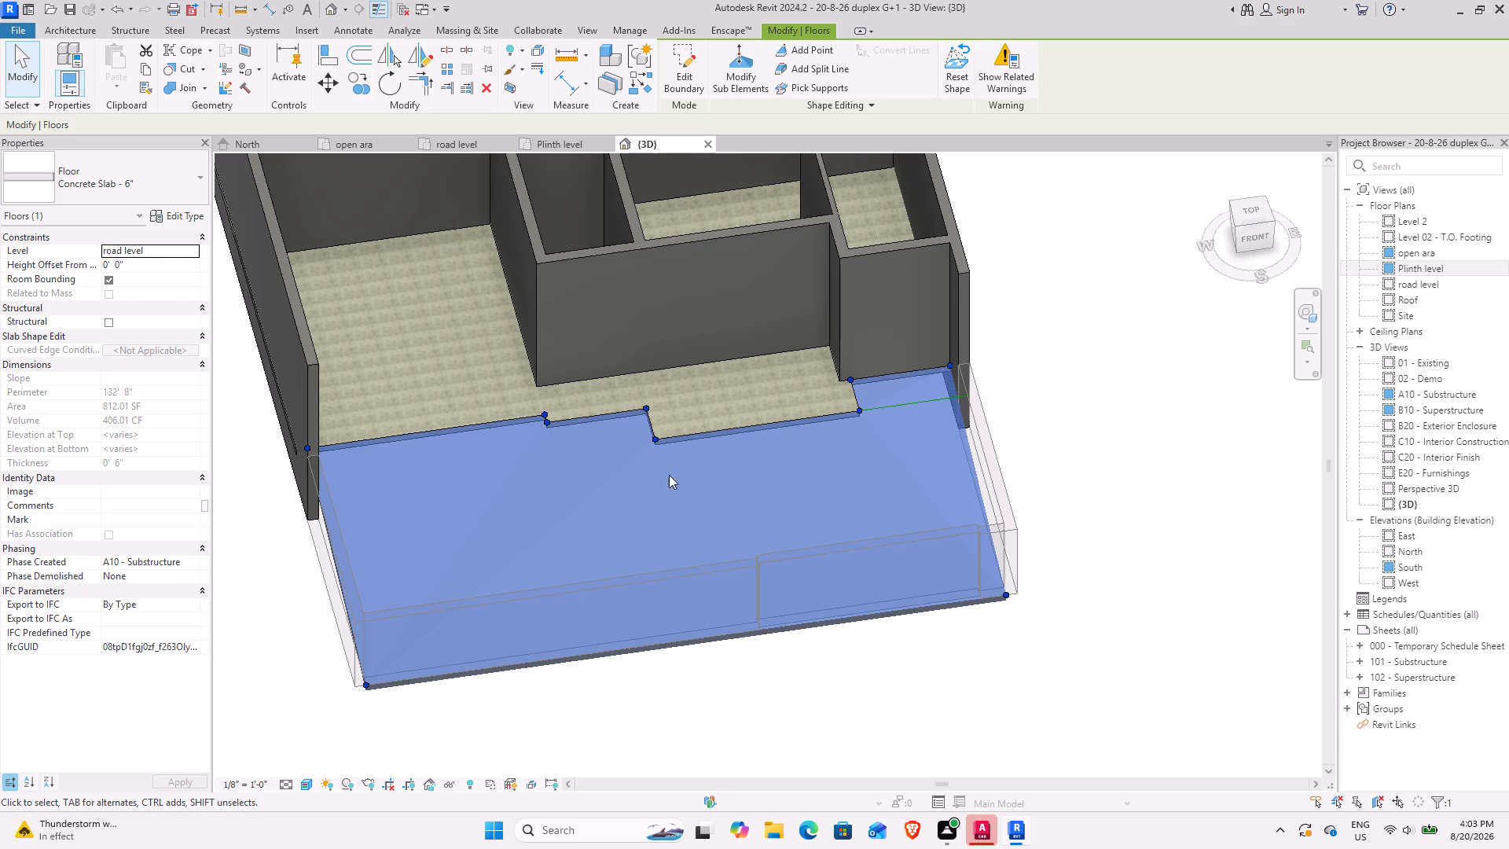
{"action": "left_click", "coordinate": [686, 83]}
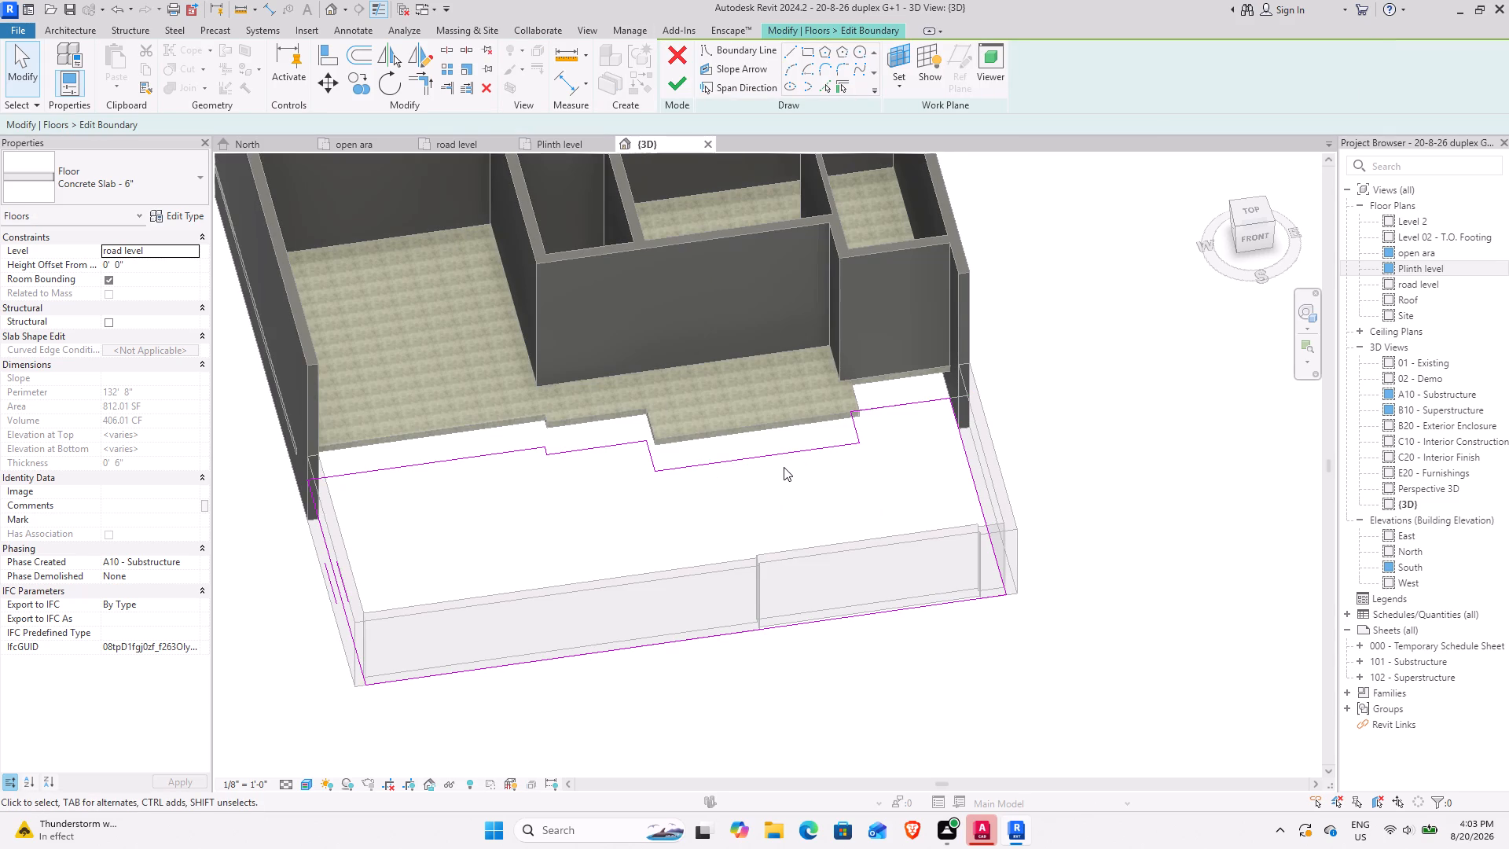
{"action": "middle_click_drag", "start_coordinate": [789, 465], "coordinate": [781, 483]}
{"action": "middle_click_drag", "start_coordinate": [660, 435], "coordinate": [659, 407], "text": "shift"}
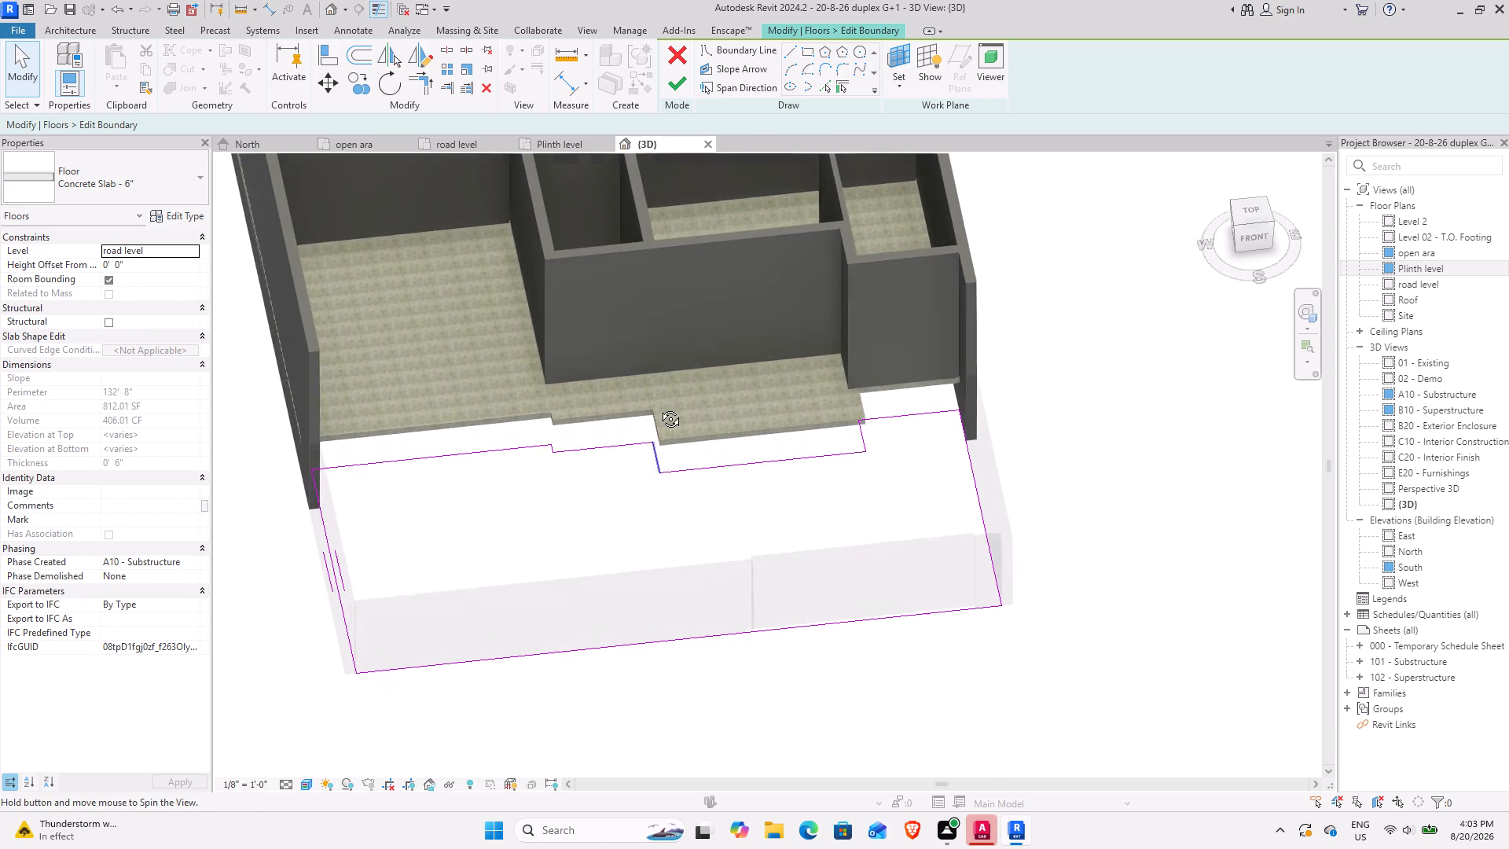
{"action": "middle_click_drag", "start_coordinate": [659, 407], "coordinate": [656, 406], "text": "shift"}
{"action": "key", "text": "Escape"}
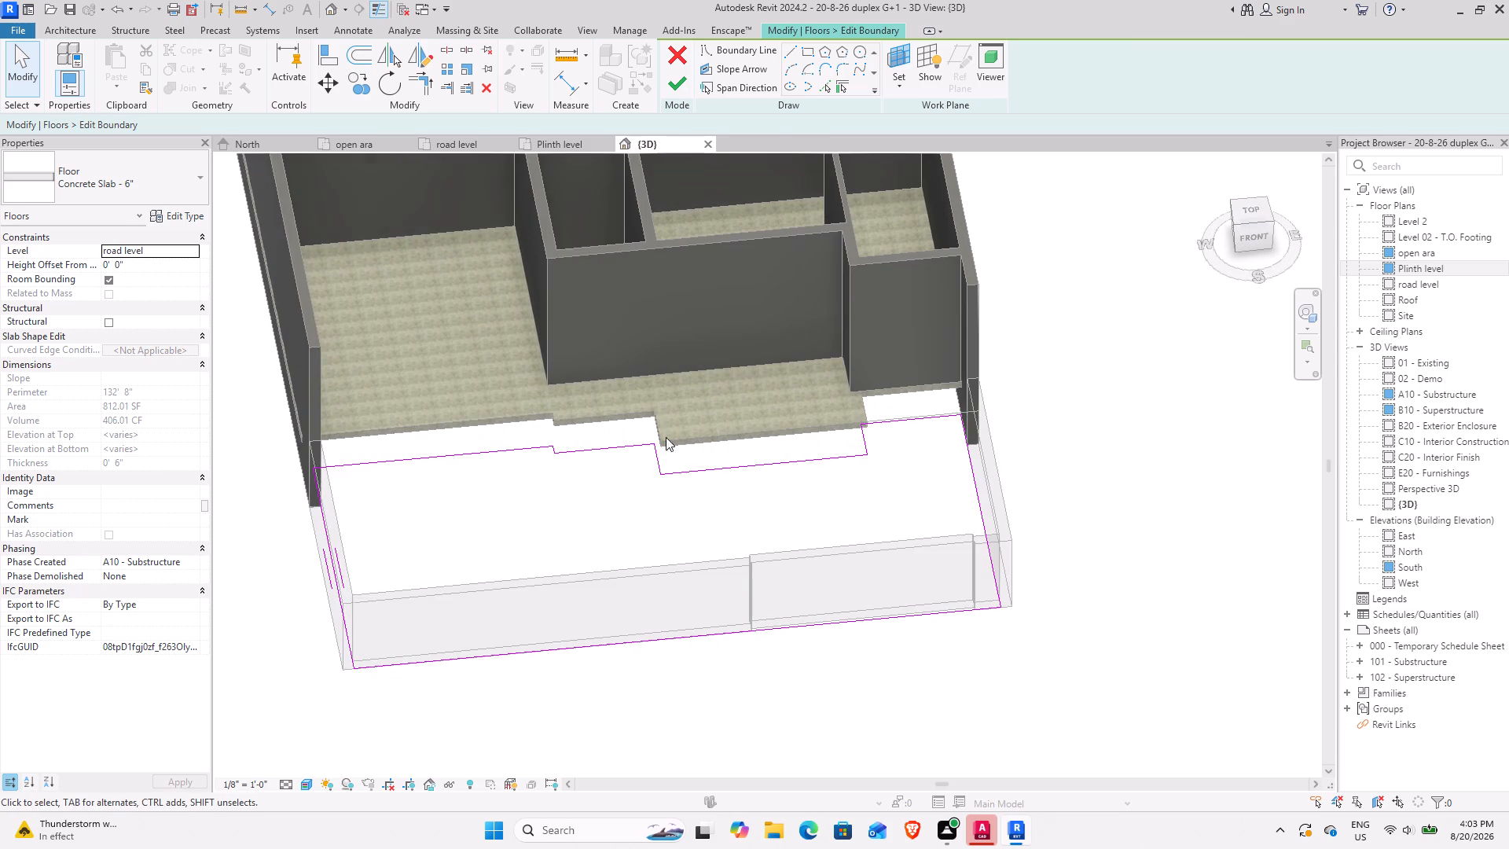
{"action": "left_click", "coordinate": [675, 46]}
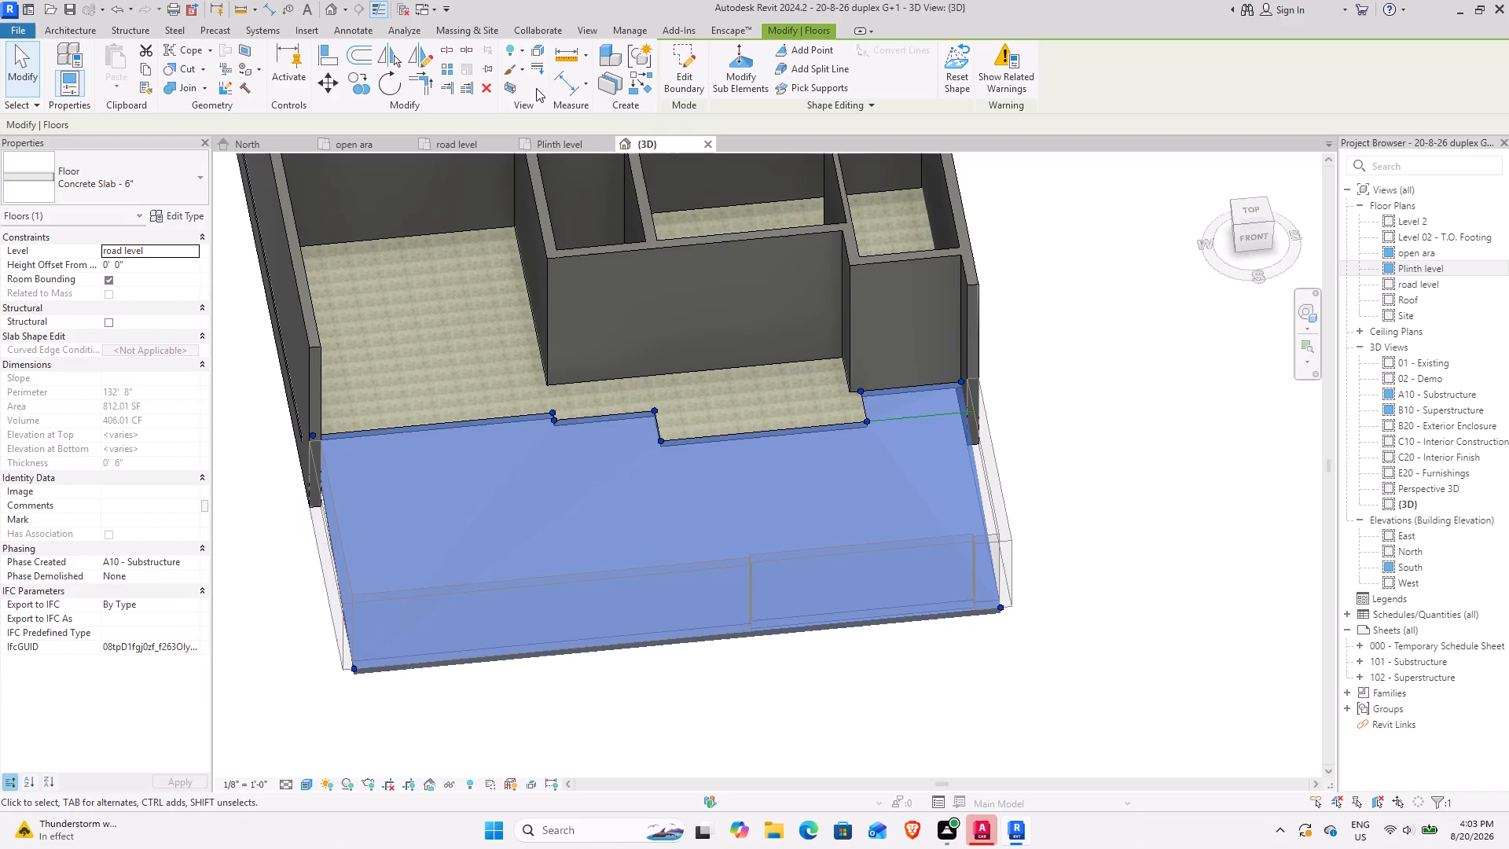
Delete the sloped front yard slab.
{"action": "left_click", "coordinate": [486, 86]}
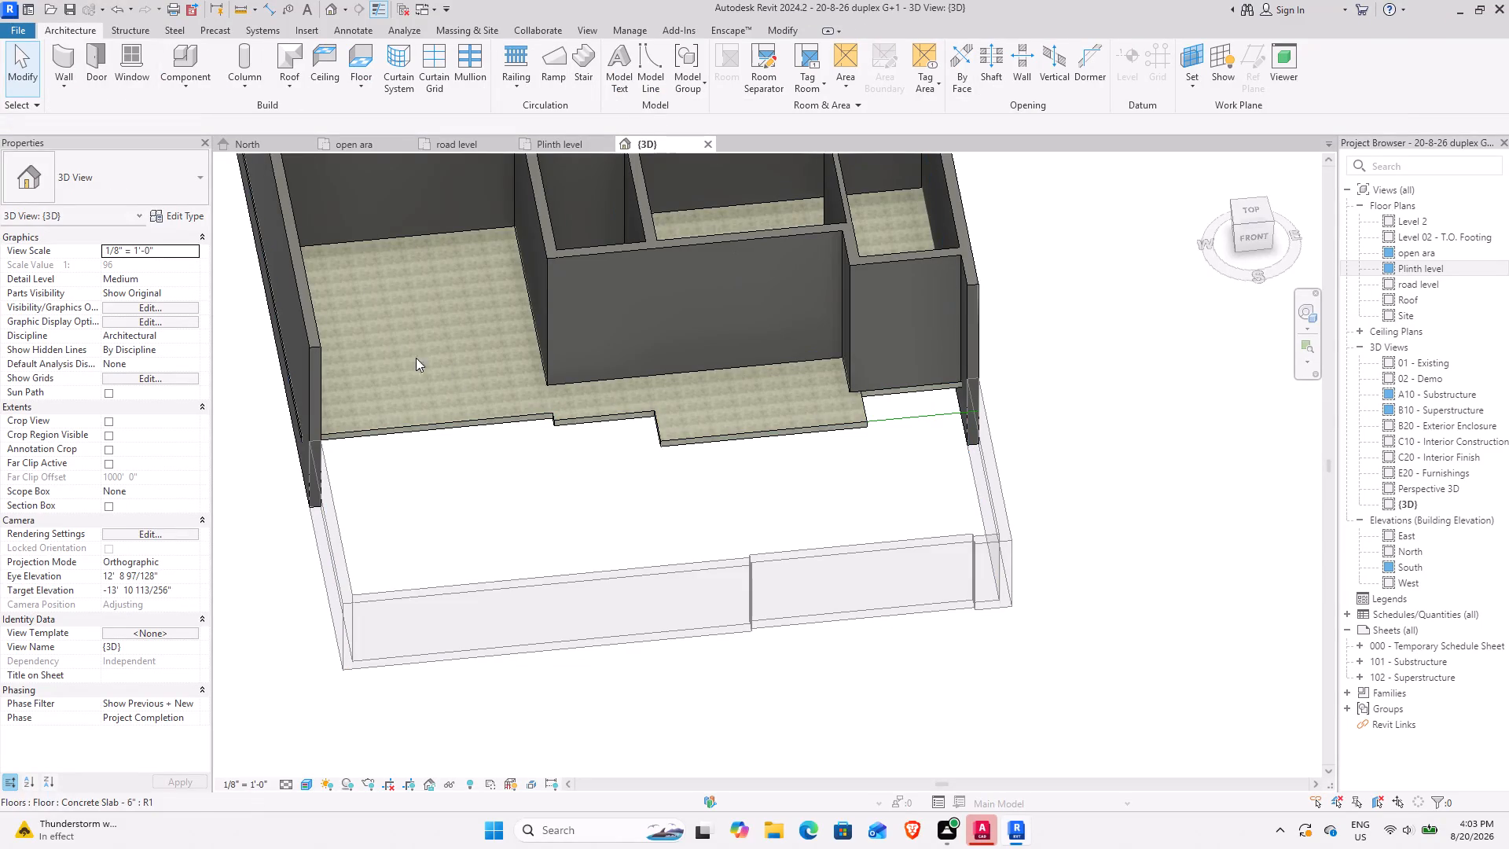
Start a new floor in the road level floor plan using the Concrete Slab - 6" type.
{"action": "left_click", "coordinate": [475, 139]}
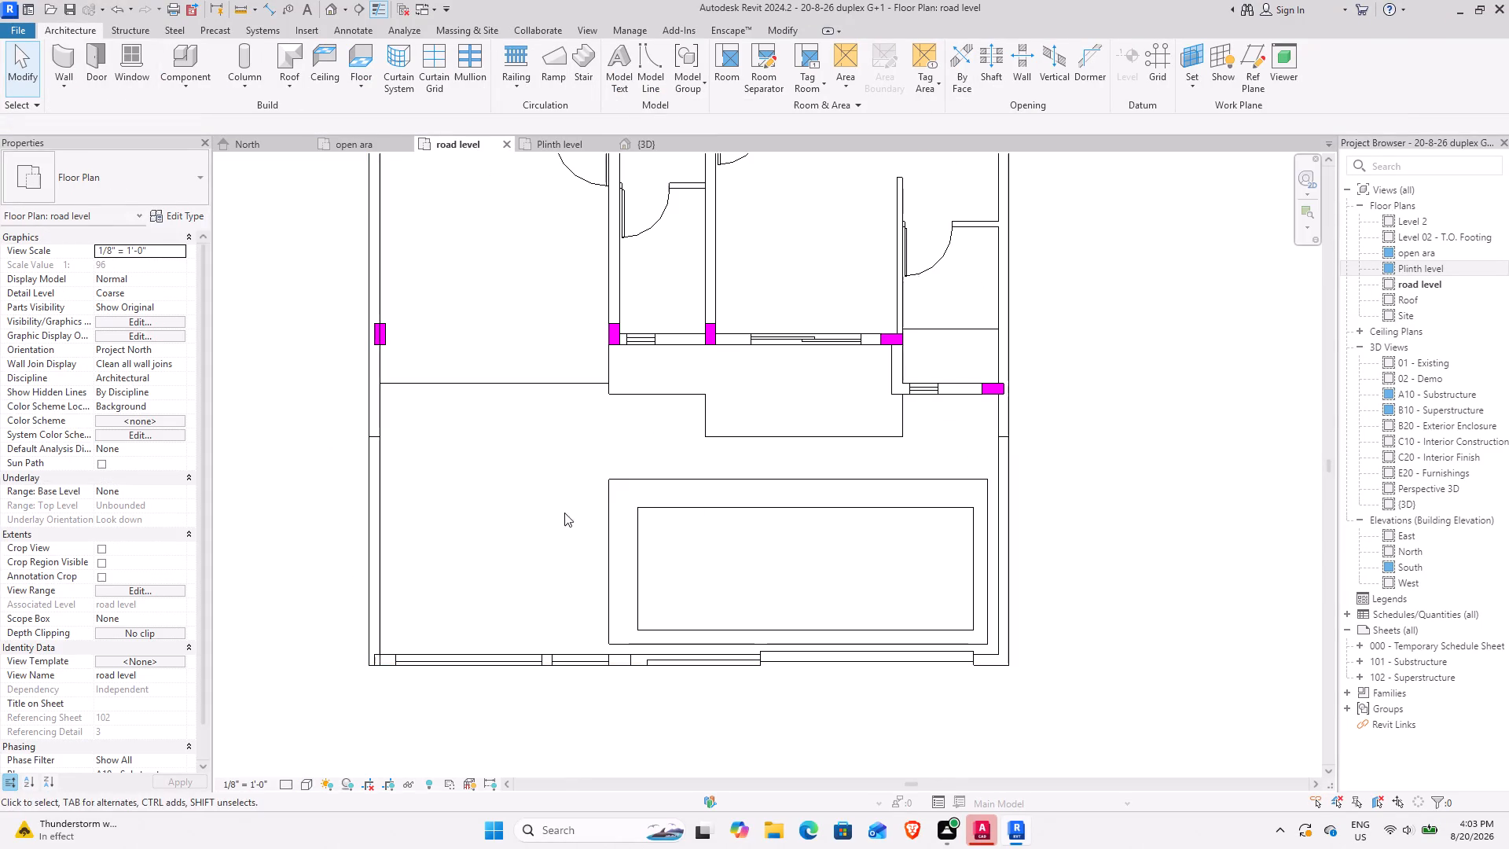
{"action": "left_click", "coordinate": [366, 65]}
{"action": "left_click", "coordinate": [118, 174]}
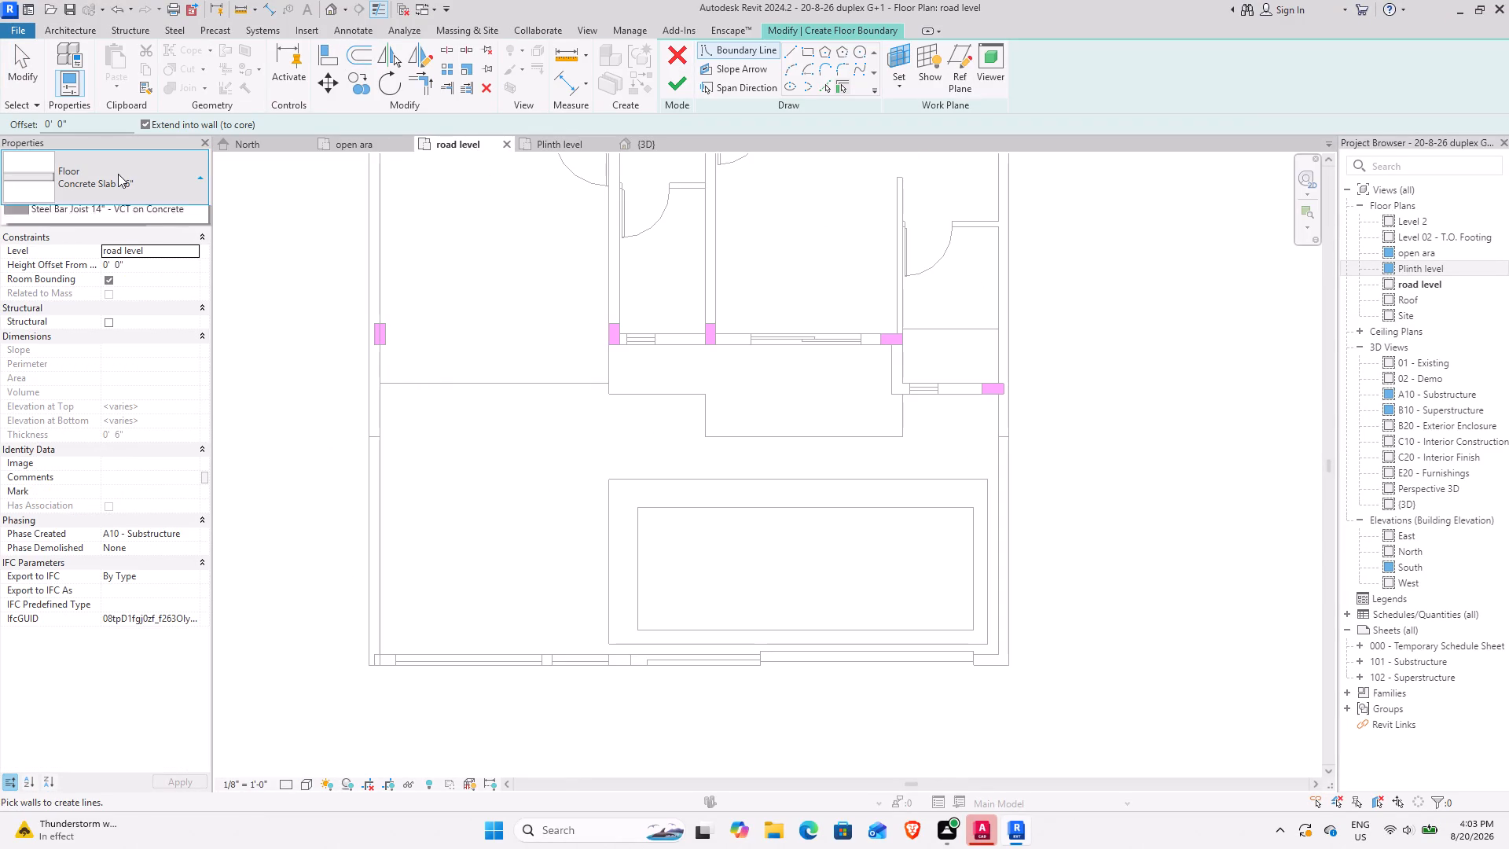
{"action": "left_click", "coordinate": [118, 174]}
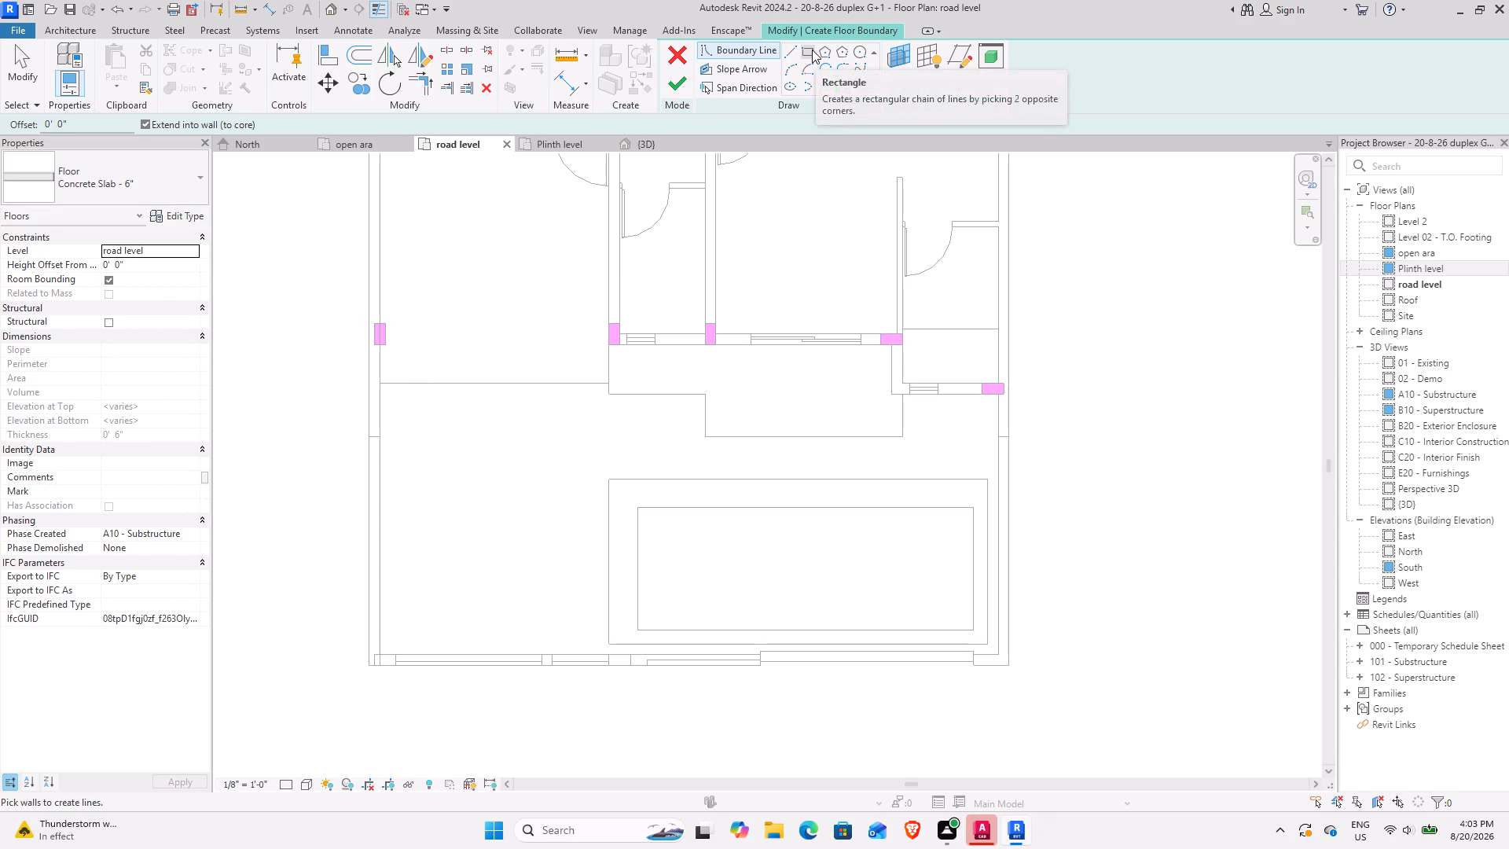
{"action": "left_click", "coordinate": [97, 193]}
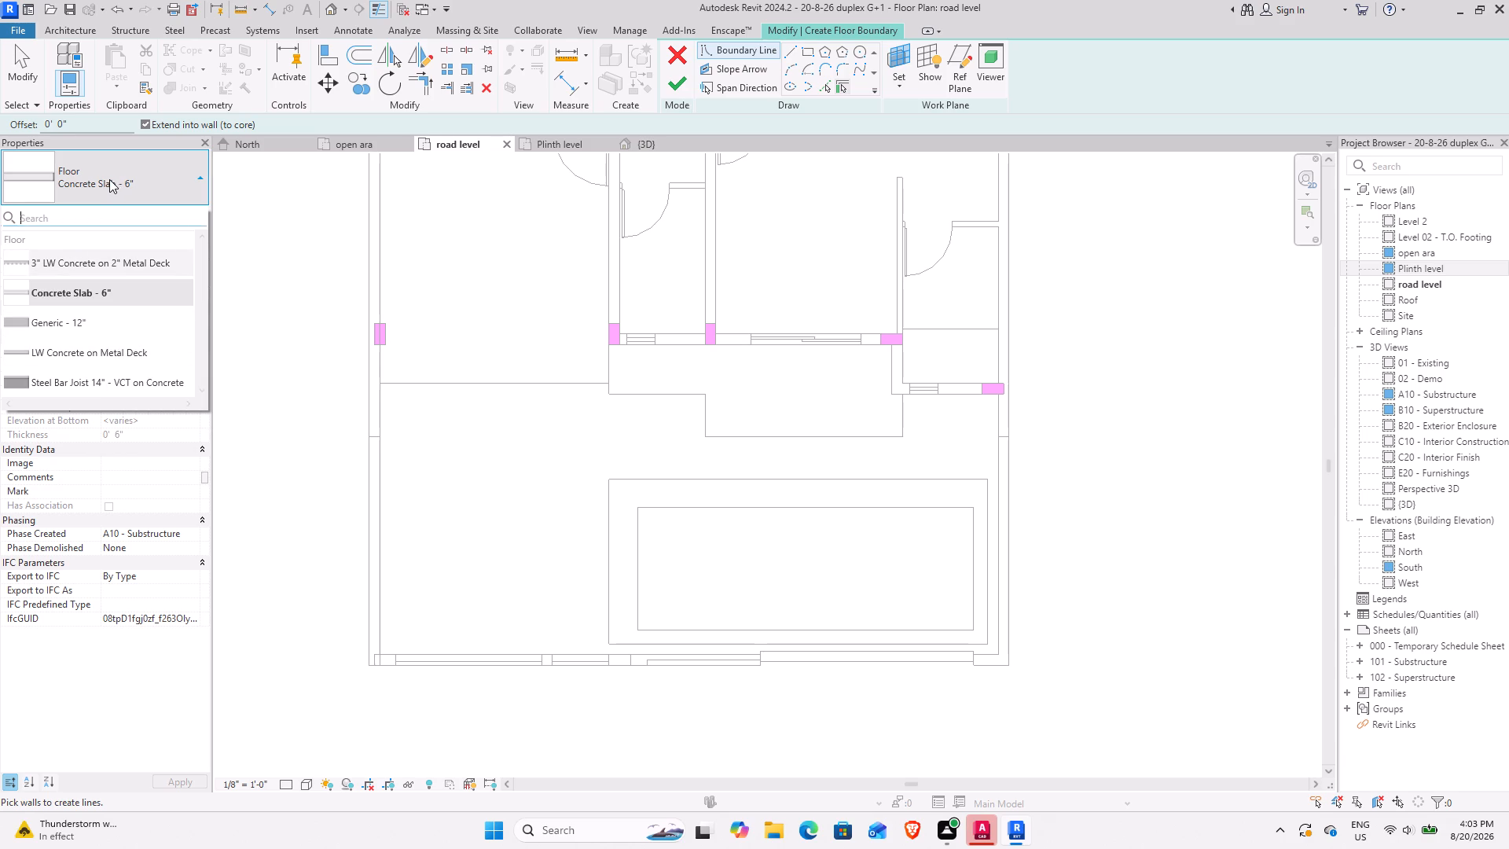
{"action": "left_click", "coordinate": [101, 296]}
Duplicate the Concrete Slab - 6" floor type.
{"action": "left_click", "coordinate": [189, 220]}
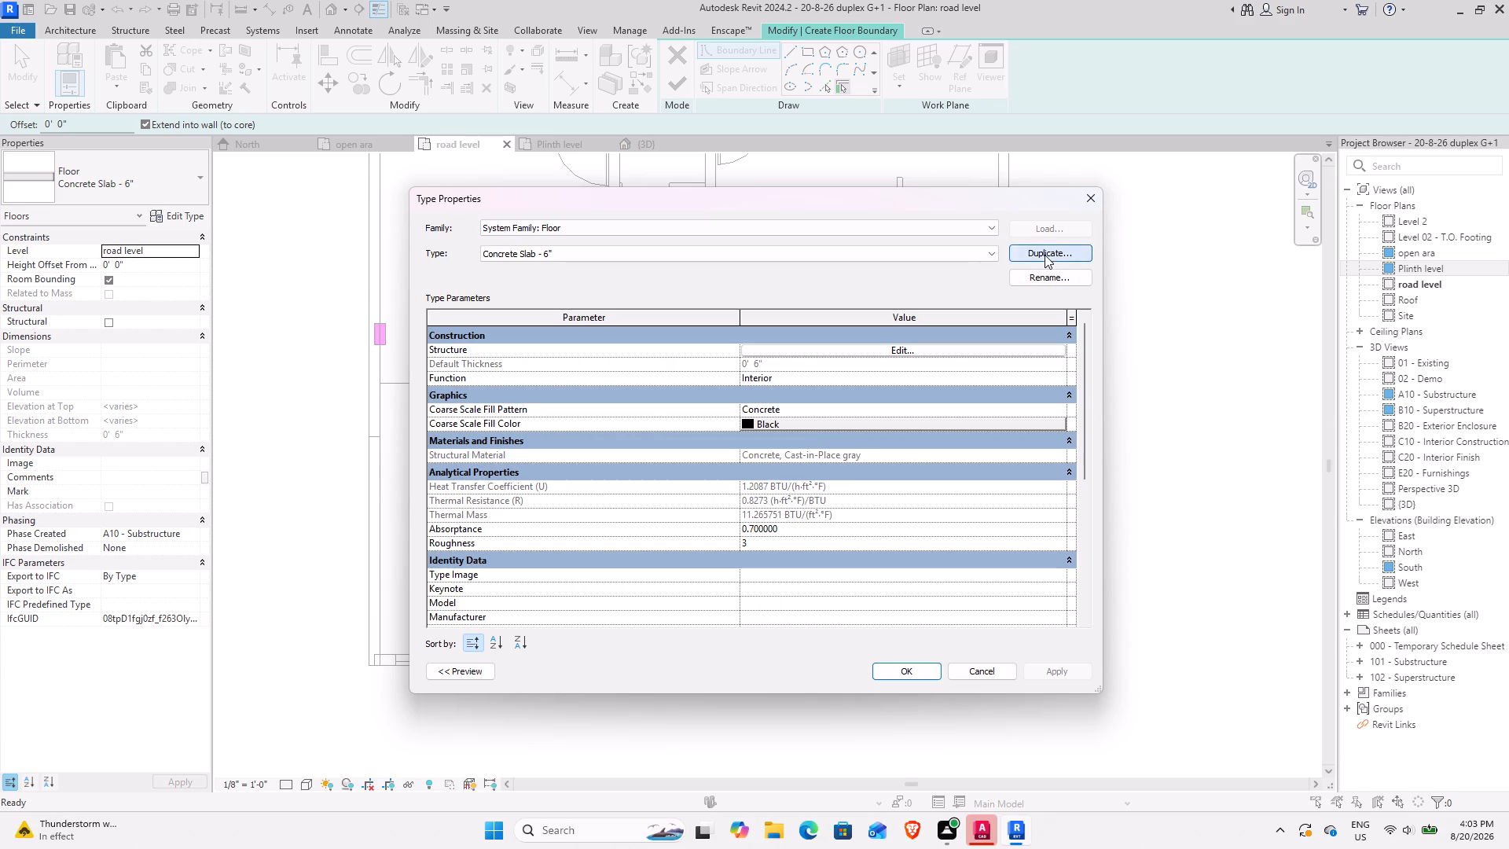
{"action": "left_click", "coordinate": [1045, 255]}
{"action": "left_click", "coordinate": [758, 475]}
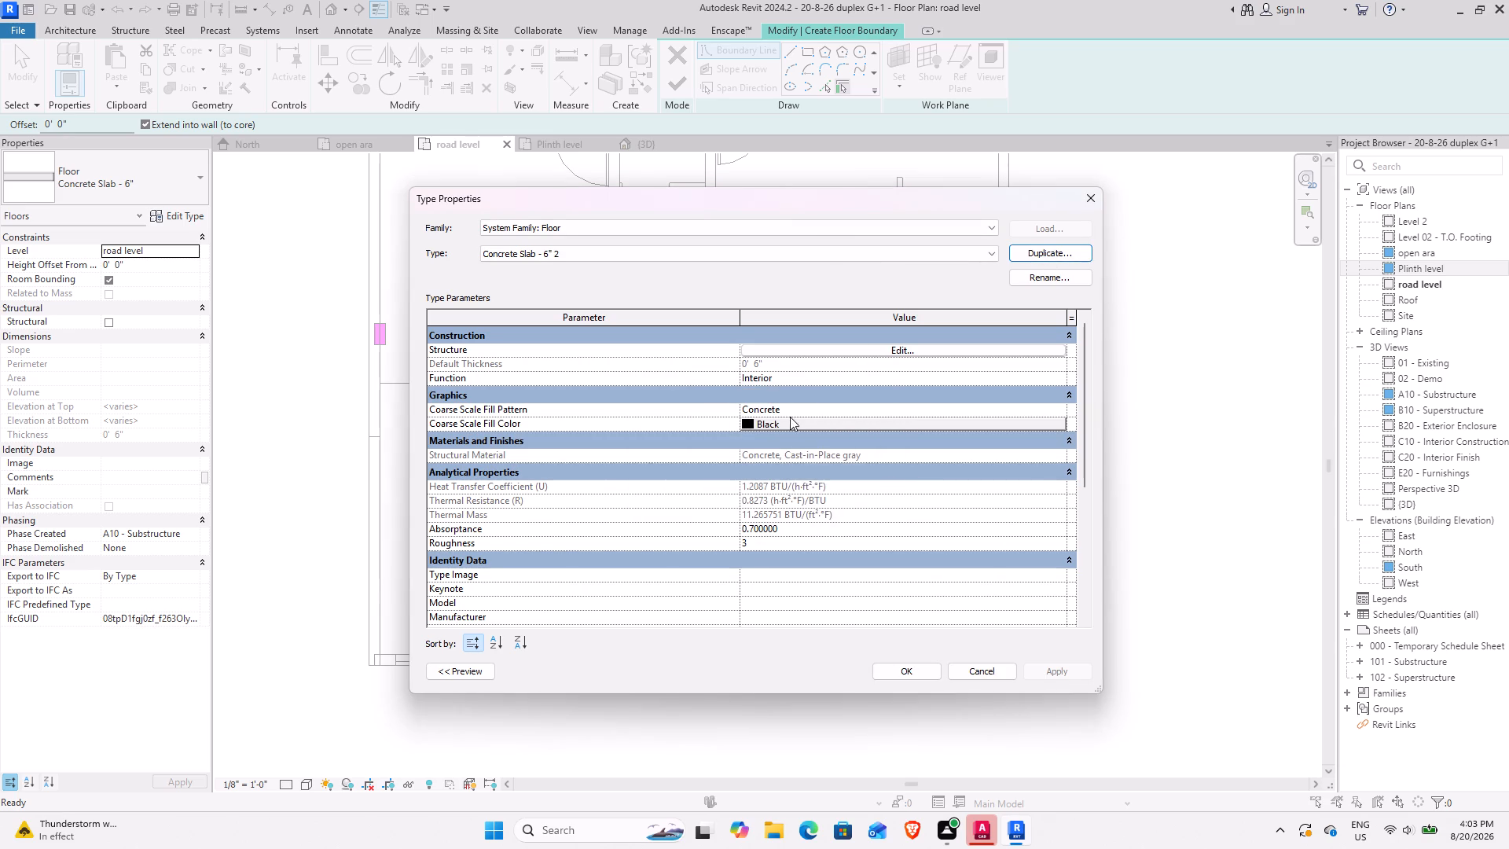
Rename the duplicated floor type as genric Slab - 6".
{"action": "left_click", "coordinate": [1048, 282]}
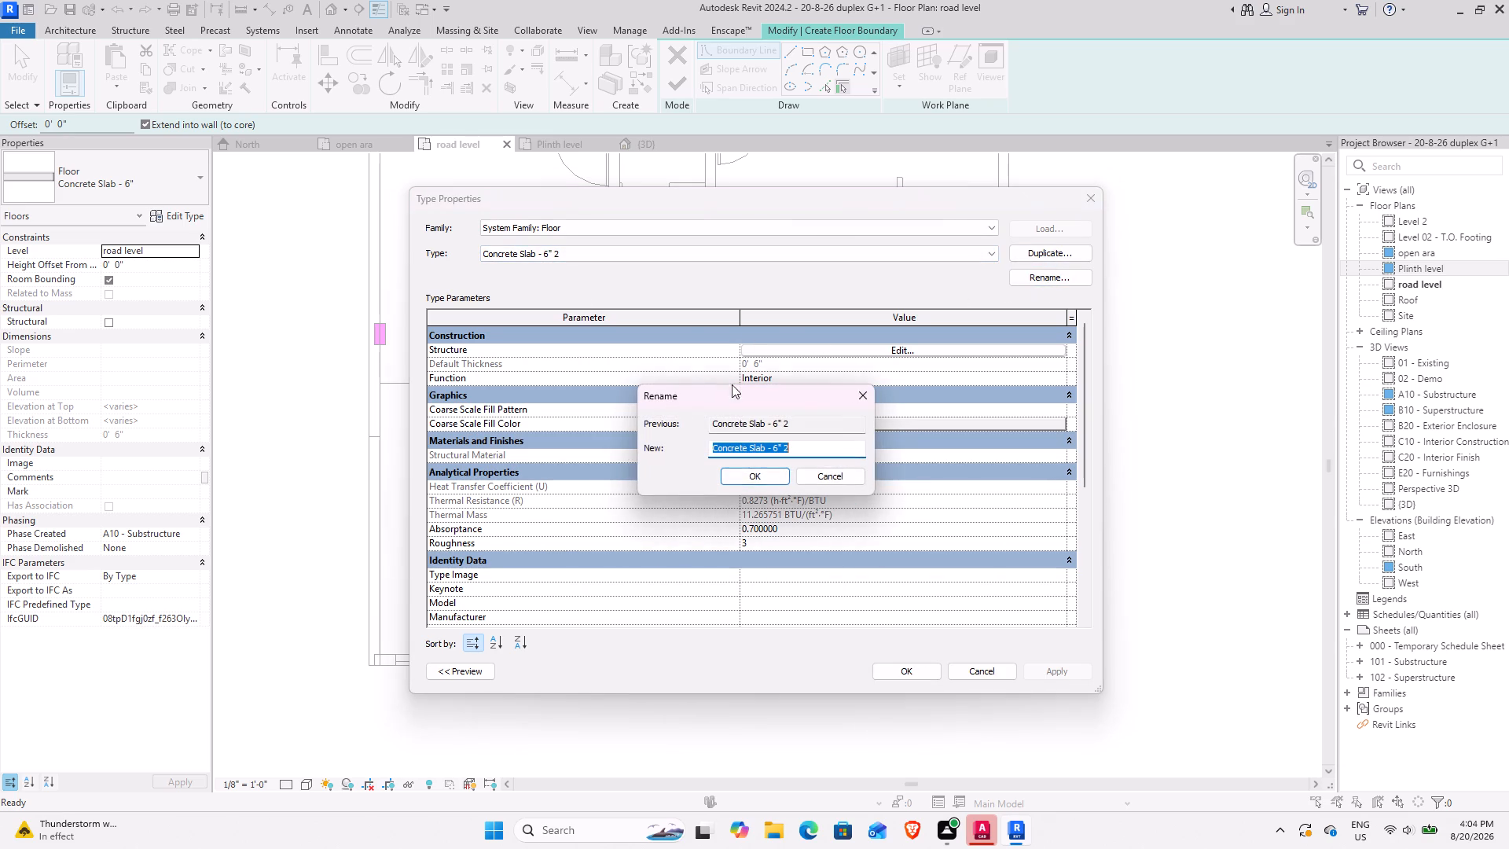
{"action": "left_click", "coordinate": [747, 452]}
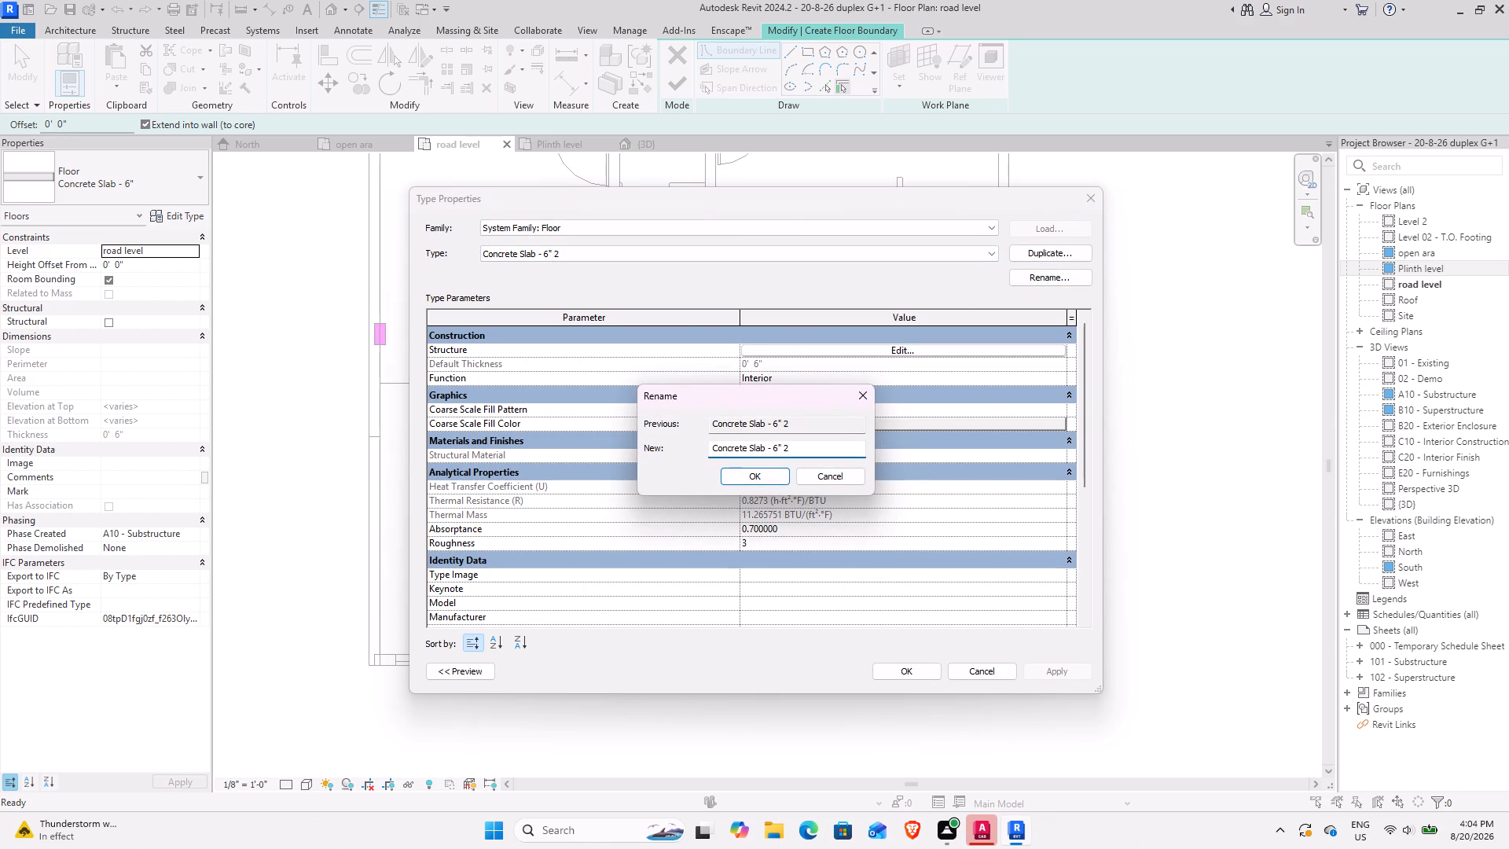
{"action": "key", "text": "BackSpace"}
{"action": "key", "text": "BackSpace"}
{"action": "key", "text": "BackSpace"}
{"action": "key", "text": "BackSpace"}
{"action": "key", "text": "BackSpace"}
{"action": "key", "text": "BackSpace"}
{"action": "key", "text": "BackSpace"}
{"action": "key", "text": "BackSpace"}
{"action": "key", "text": "BackSpace"}
{"action": "key", "text": "BackSpace"}
{"action": "key", "text": "BackSpace"}
{"action": "key", "text": "BackSpace"}
{"action": "key", "text": "BackSpace"}
{"action": "type", "text": "genr"}
{"action": "type", "text": "ic"}
{"action": "left_click", "coordinate": [794, 454]}
{"action": "key", "text": "BackSpace"}
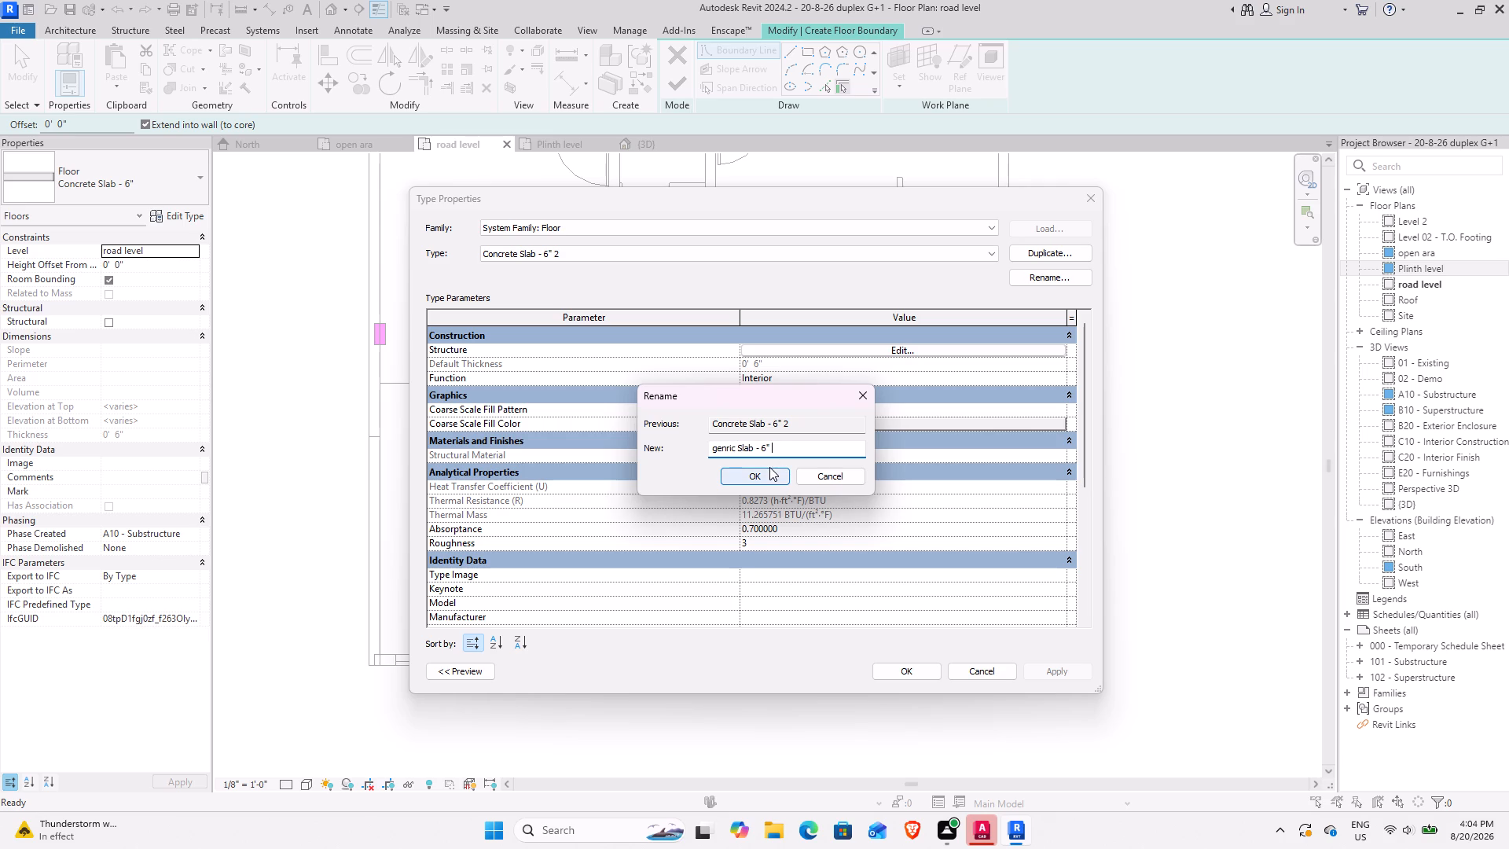
{"action": "left_click", "coordinate": [767, 473]}
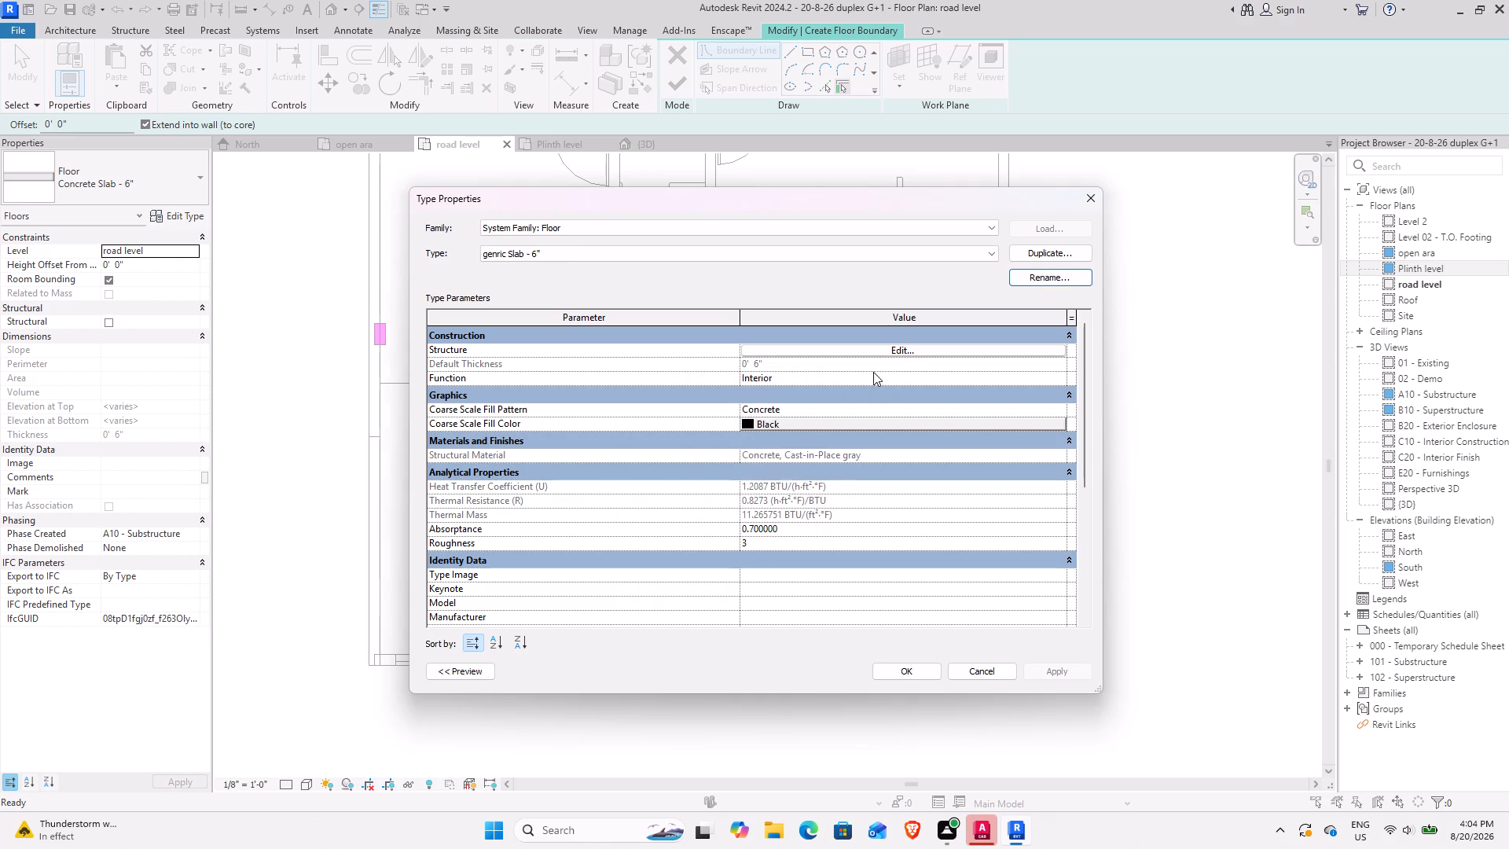
Examine the project materials available for the structure layer of the genric Slab - 6" type.
{"action": "left_click", "coordinate": [912, 349]}
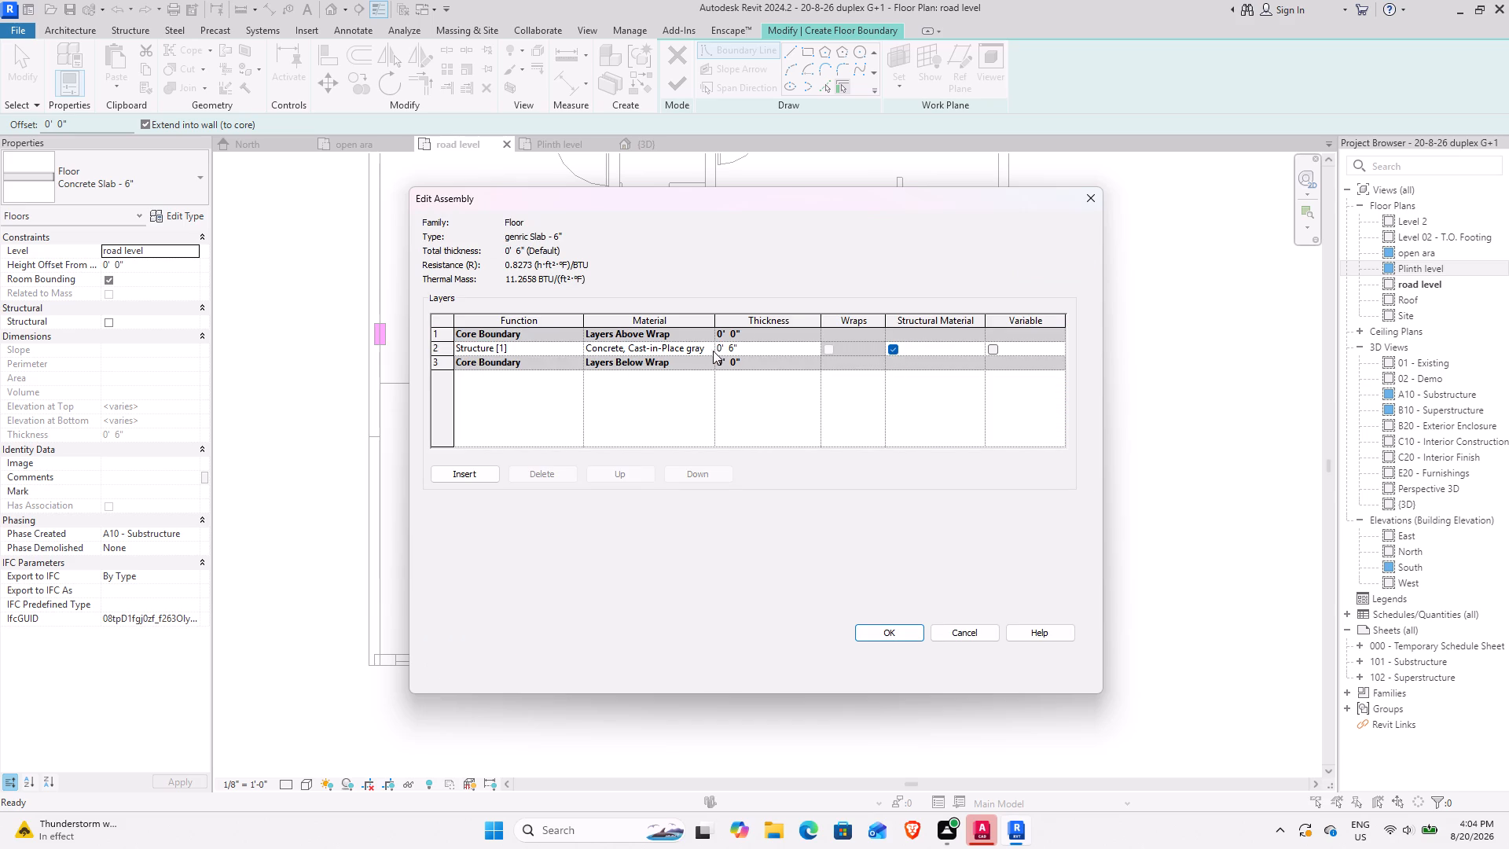
{"action": "left_click", "coordinate": [711, 347]}
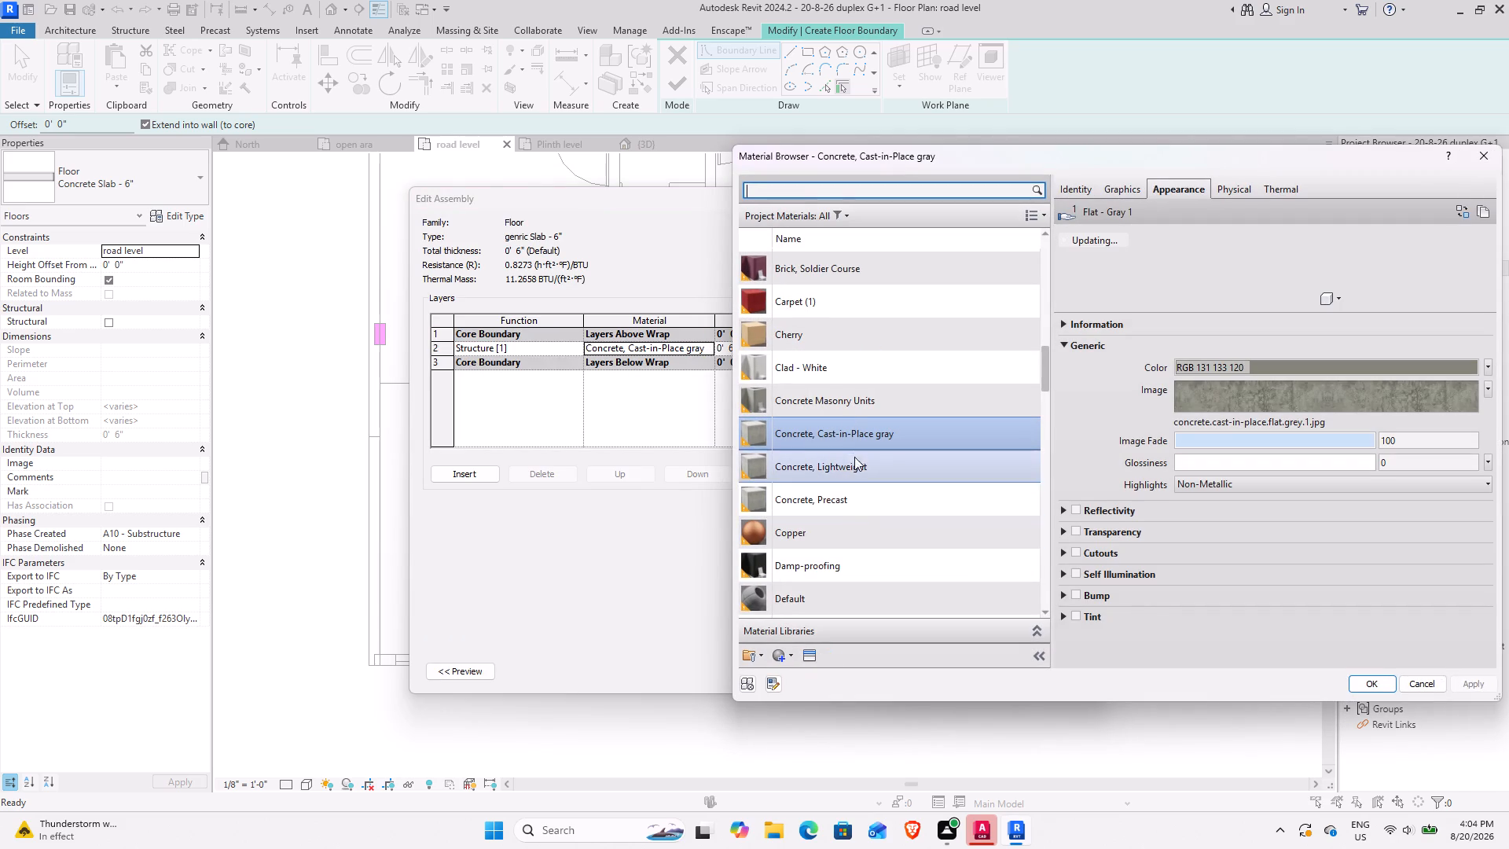
{"action": "scroll", "coordinate": [857, 341], "scroll_direction": "up", "scroll_amount": 3}
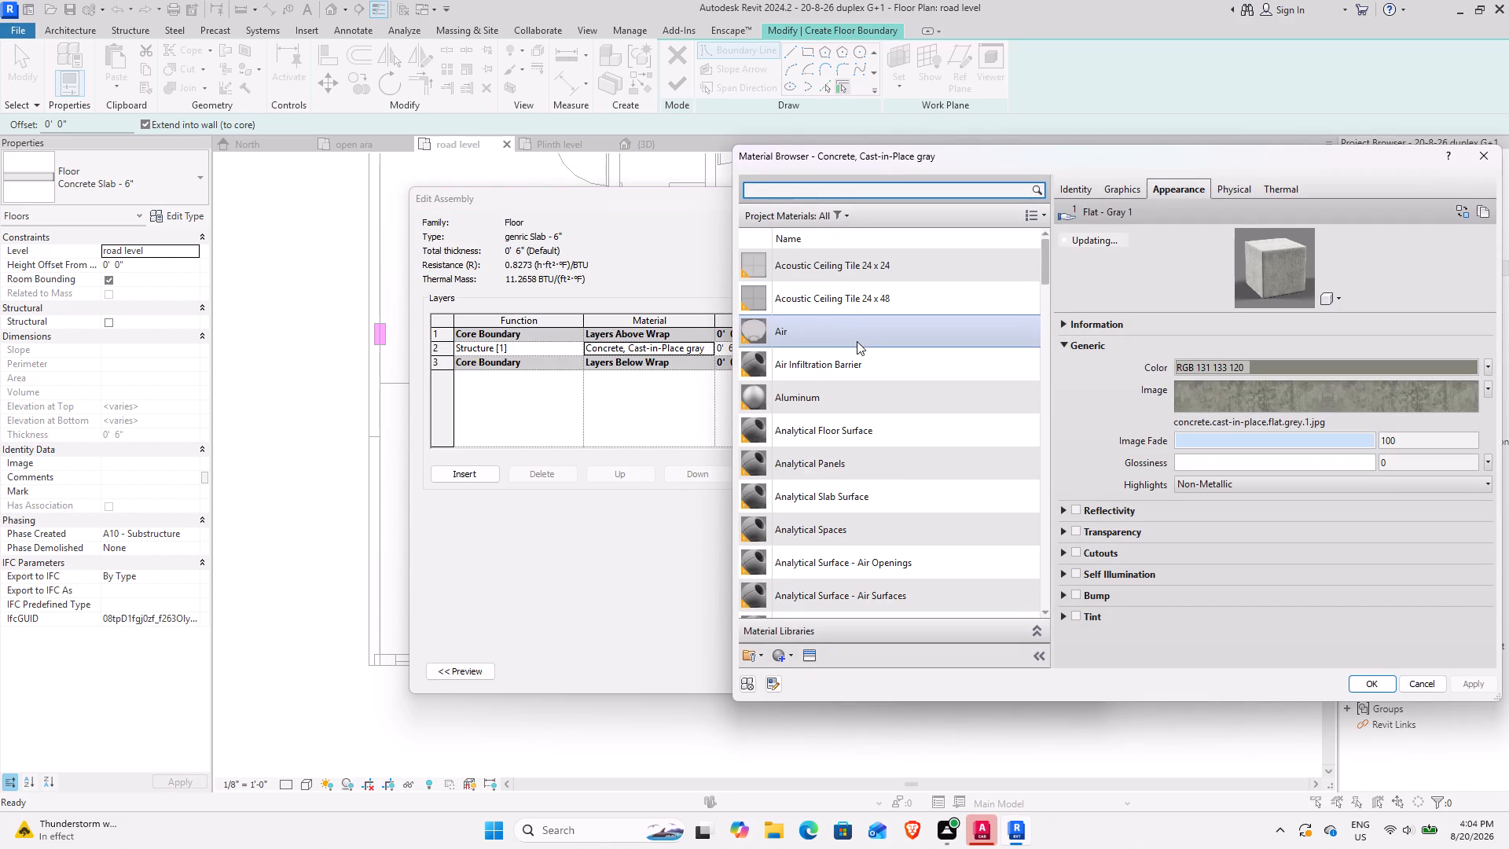
{"action": "scroll", "coordinate": [846, 429], "scroll_direction": "up", "scroll_amount": 4}
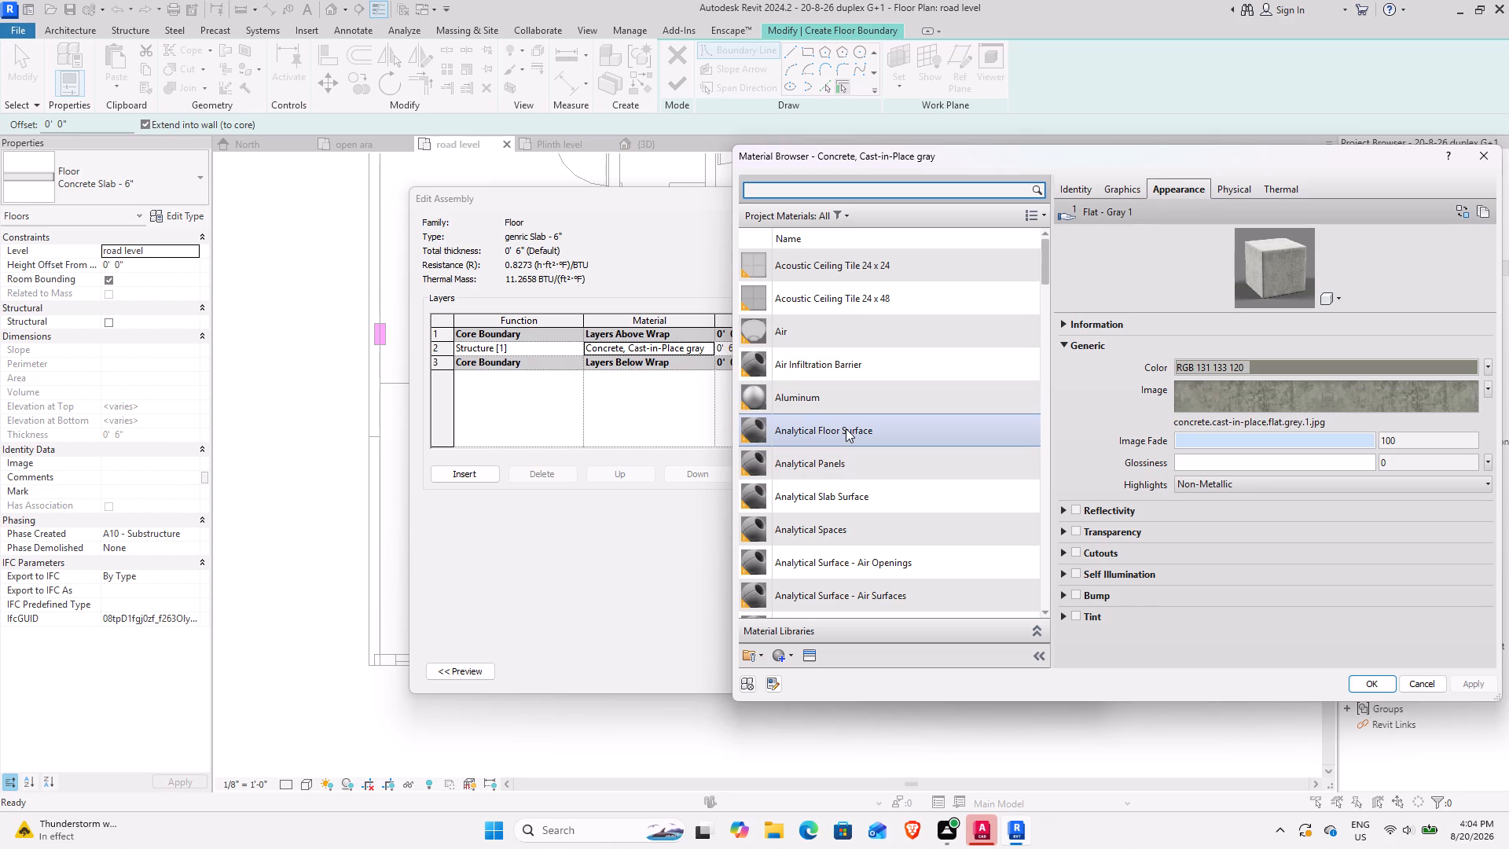
{"action": "scroll", "coordinate": [842, 488], "scroll_direction": "down", "scroll_amount": 2}
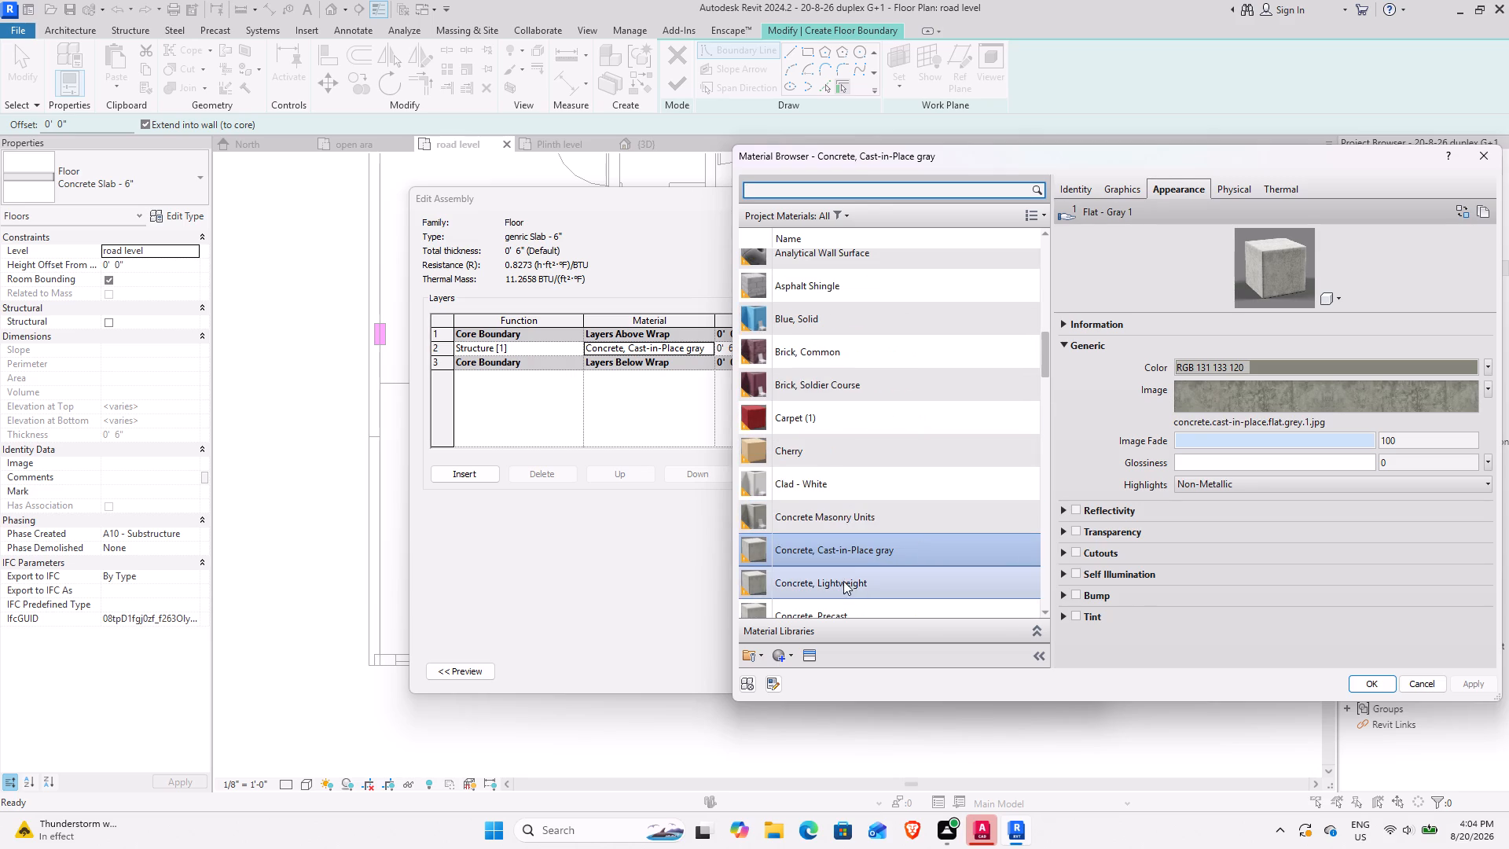
{"action": "scroll", "coordinate": [845, 592], "scroll_direction": "down", "scroll_amount": 2}
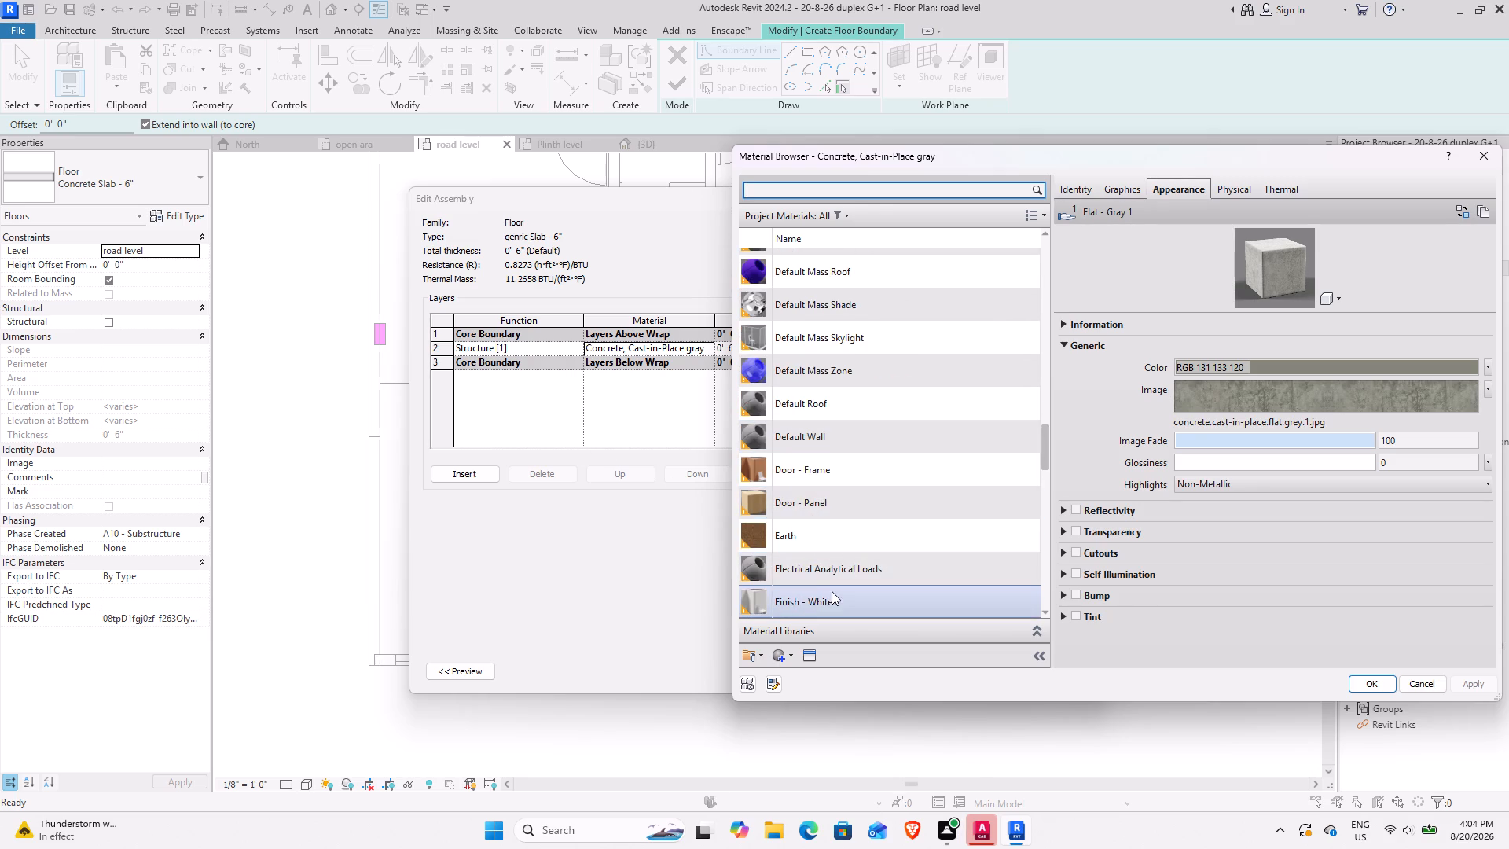
{"action": "scroll", "coordinate": [834, 596], "scroll_direction": "down", "scroll_amount": 6}
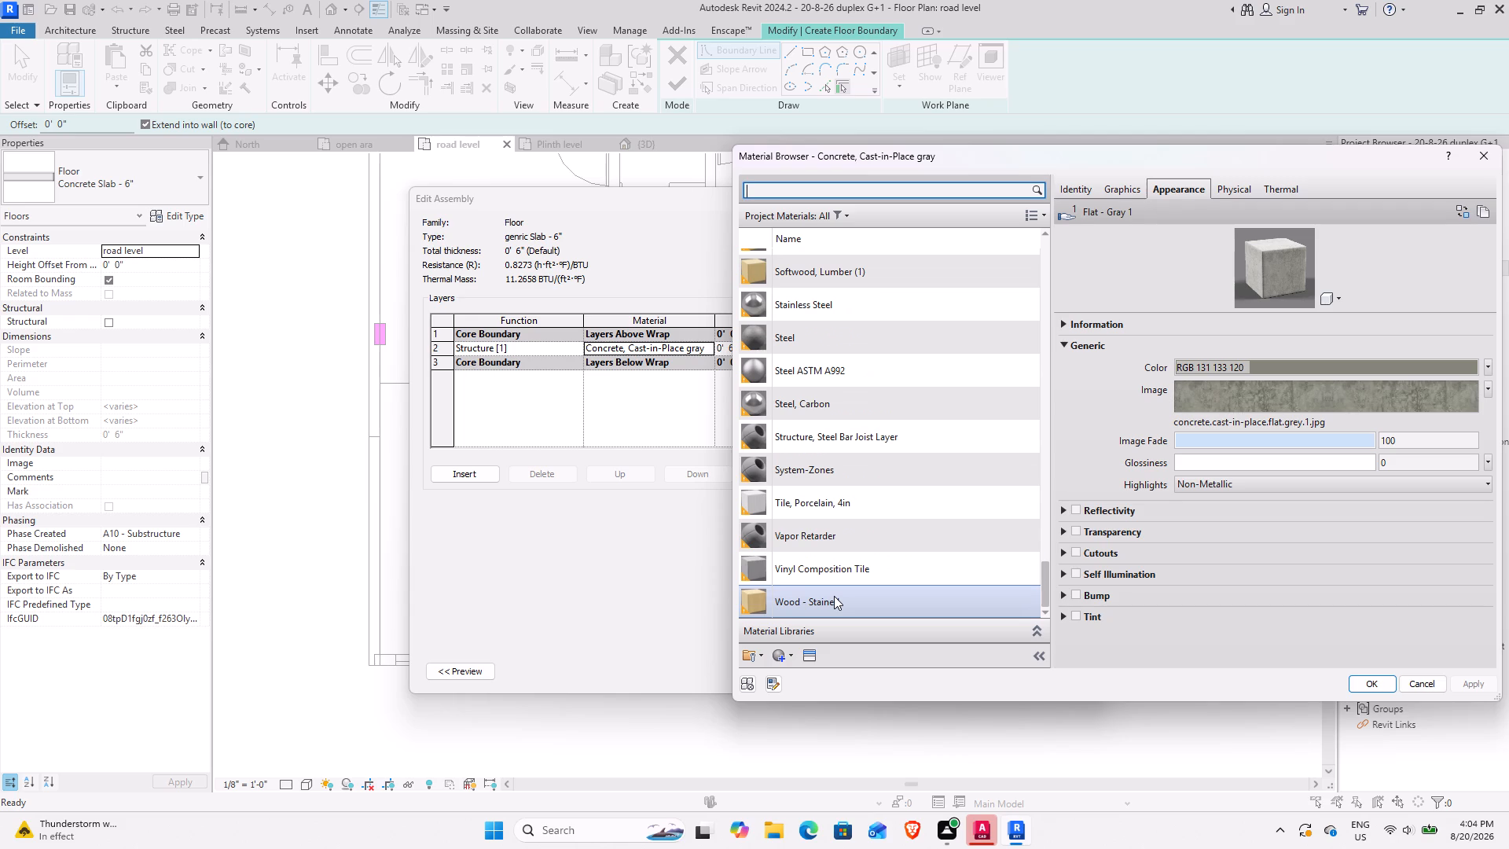
{"action": "scroll", "coordinate": [847, 418], "scroll_direction": "up", "scroll_amount": 2}
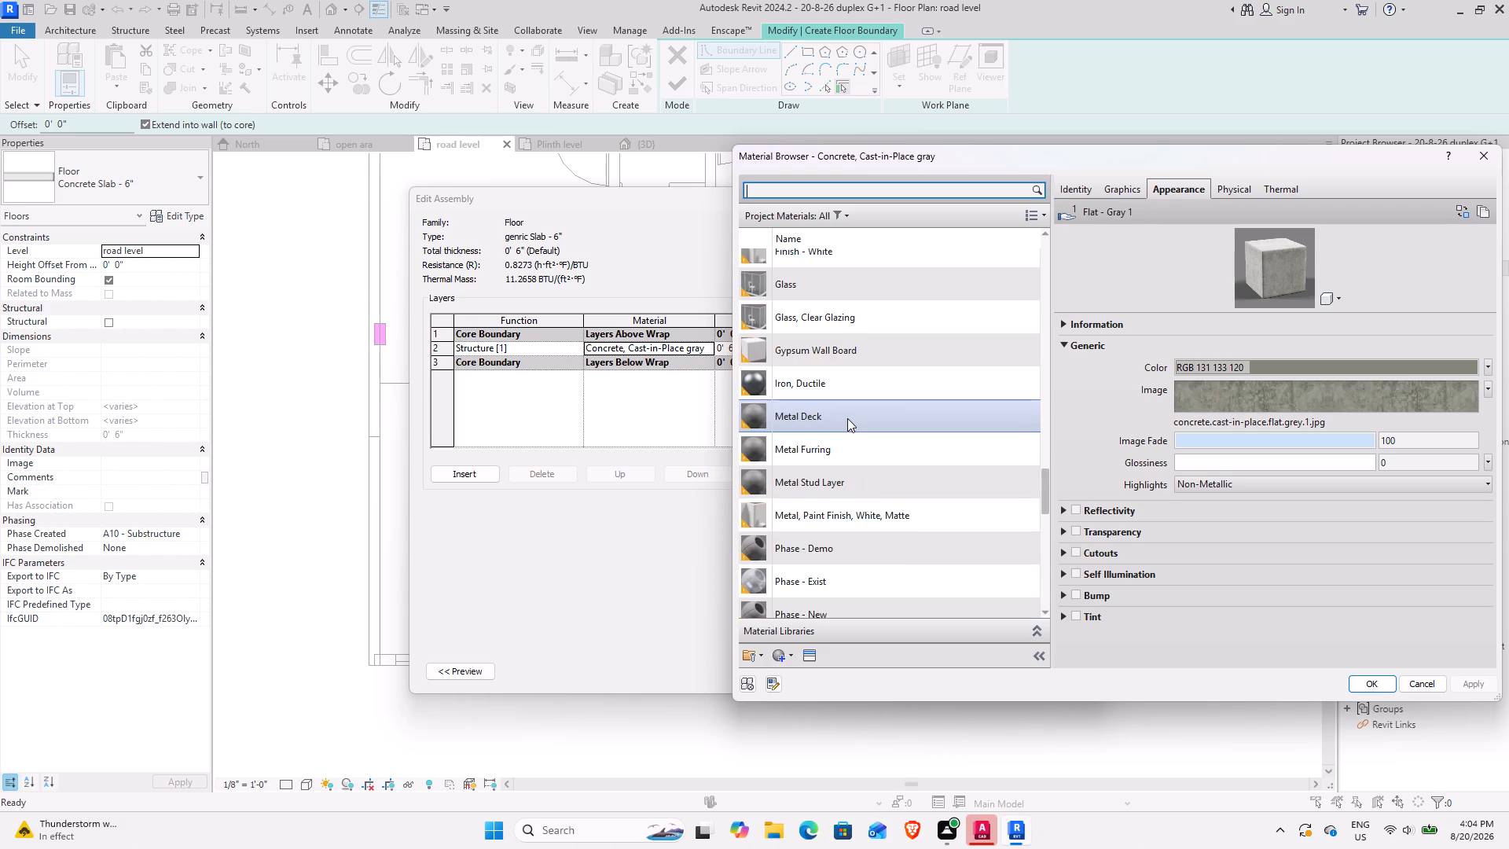
{"action": "scroll", "coordinate": [847, 418], "scroll_direction": "up", "scroll_amount": 1}
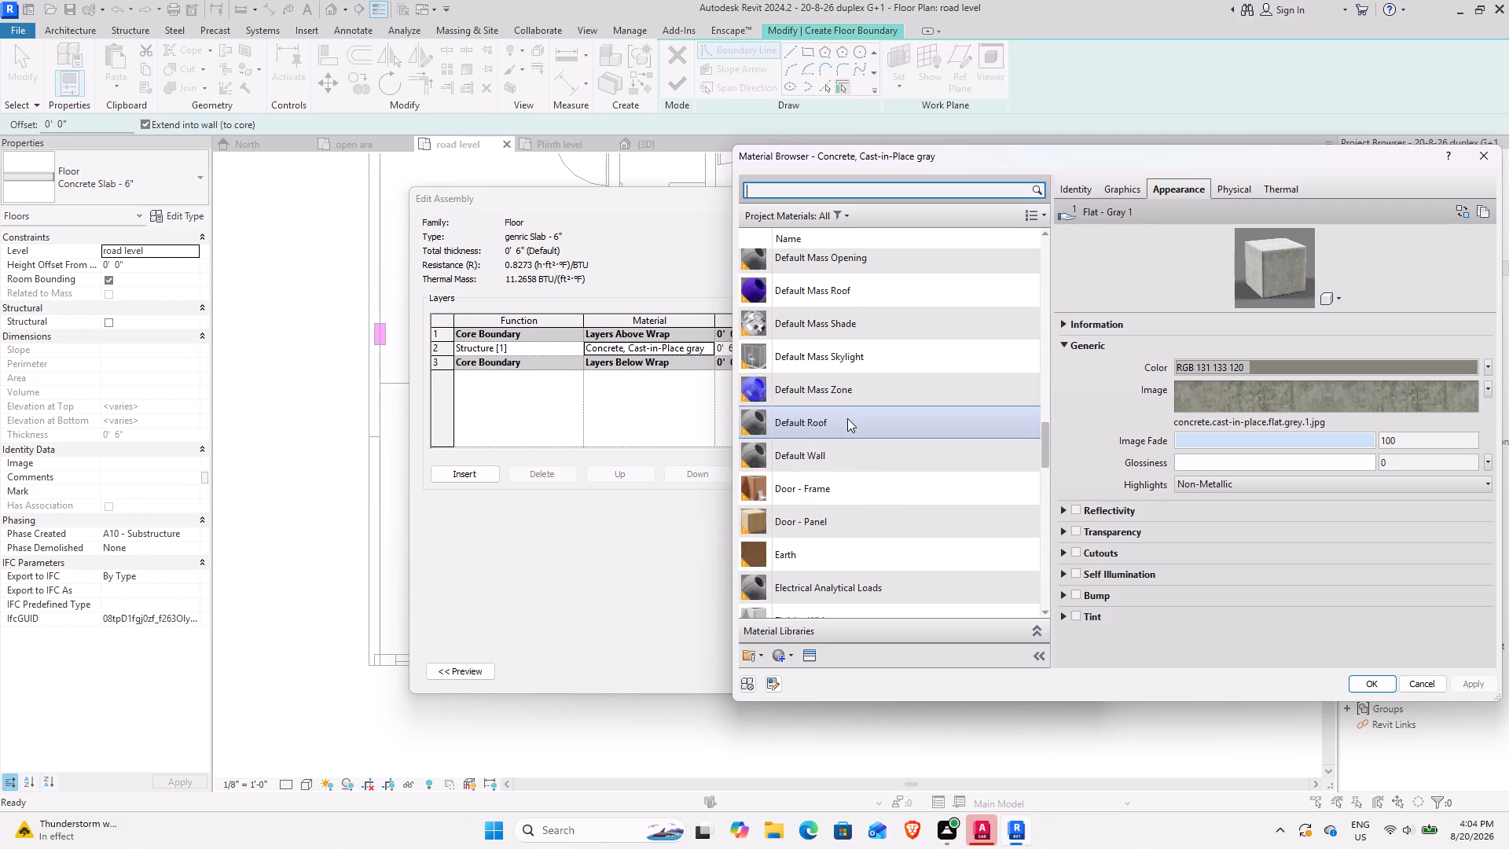
{"action": "scroll", "coordinate": [847, 418], "scroll_direction": "up", "scroll_amount": 7}
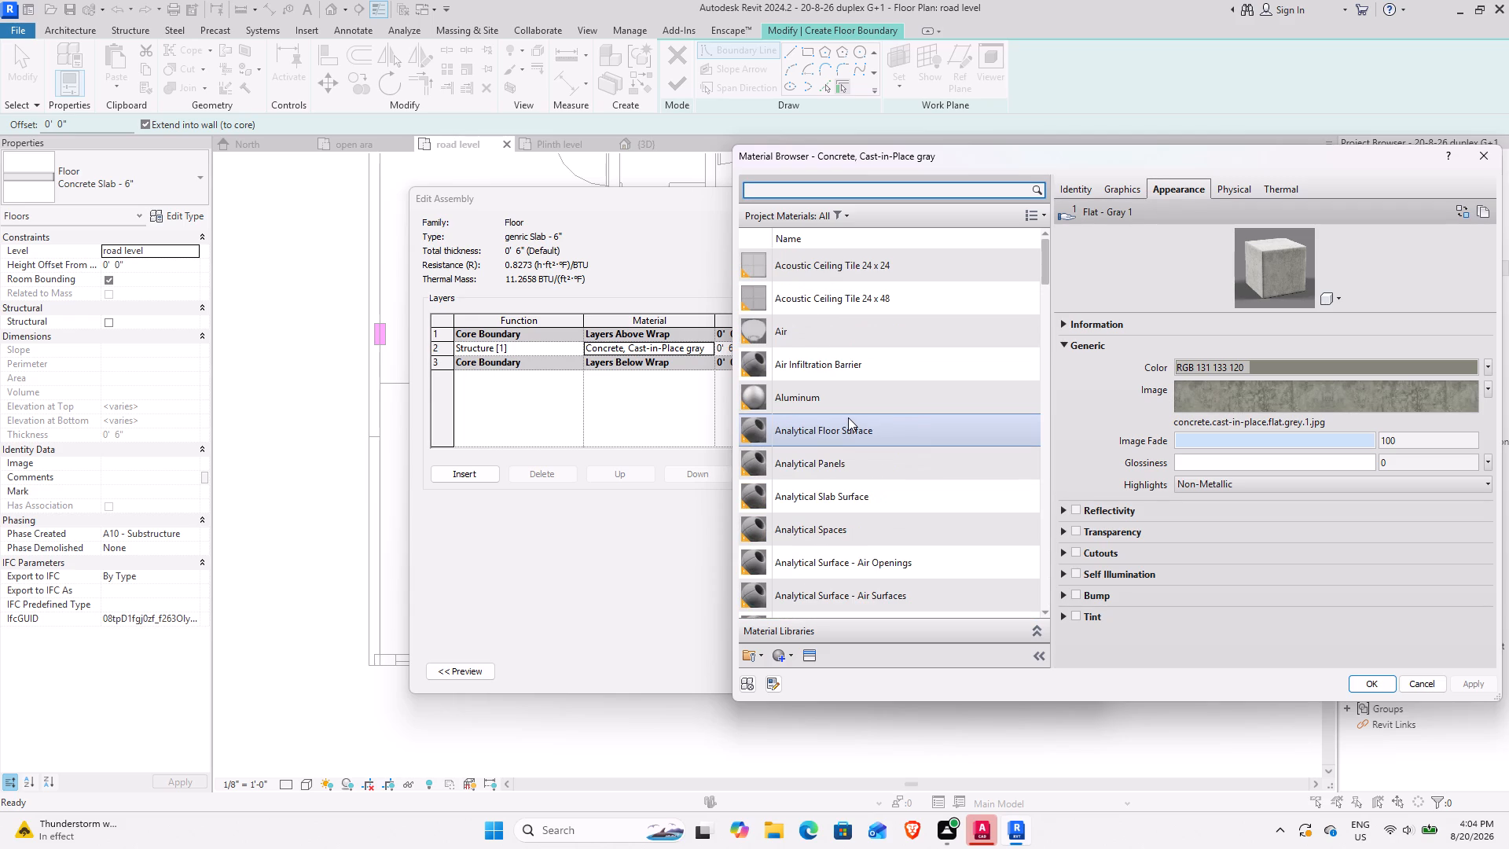
{"action": "left_click", "coordinate": [1414, 680]}
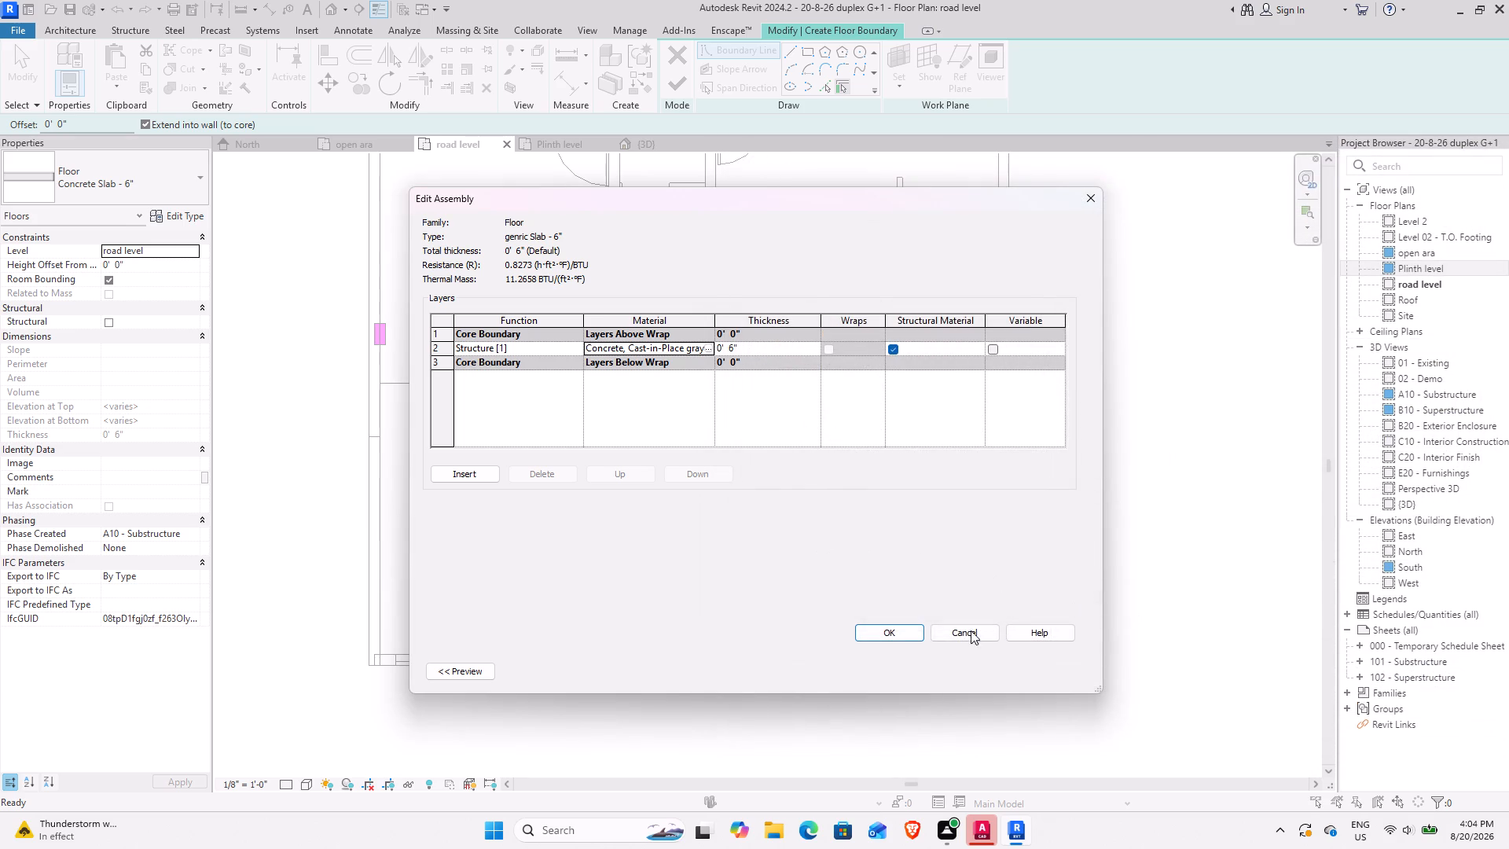
{"action": "left_click", "coordinate": [911, 636]}
Apply the genric Slab - 6" type to the floor being sketched.
{"action": "left_click", "coordinate": [1075, 676]}
{"action": "left_click", "coordinate": [908, 672]}
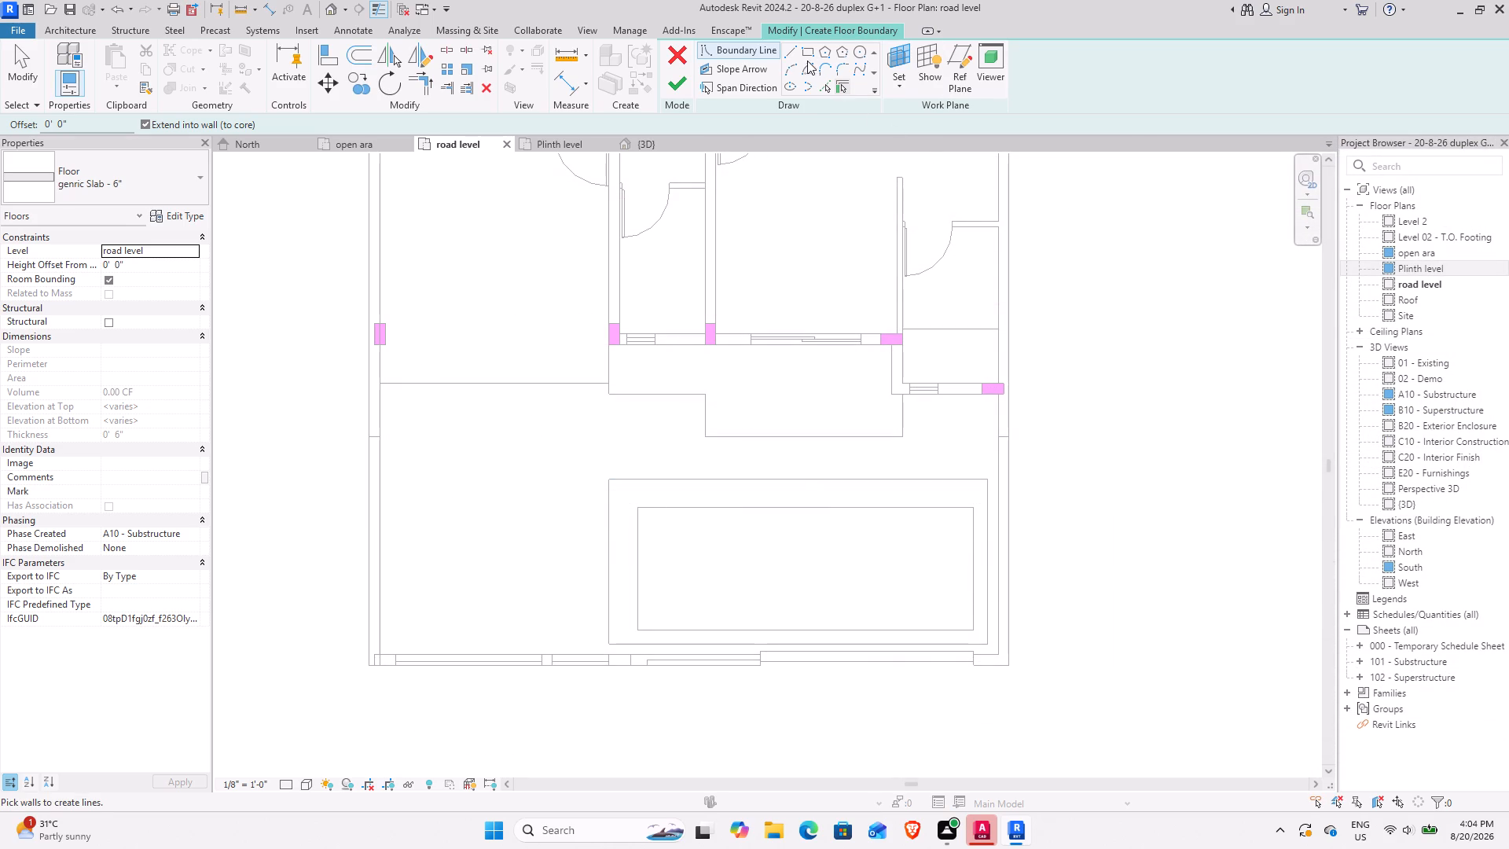
Create the front yard floor from a rectangular boundary about 19'-10" deep, from the plinth's front line to the outer corner of the front wall.
{"action": "left_click", "coordinate": [808, 52]}
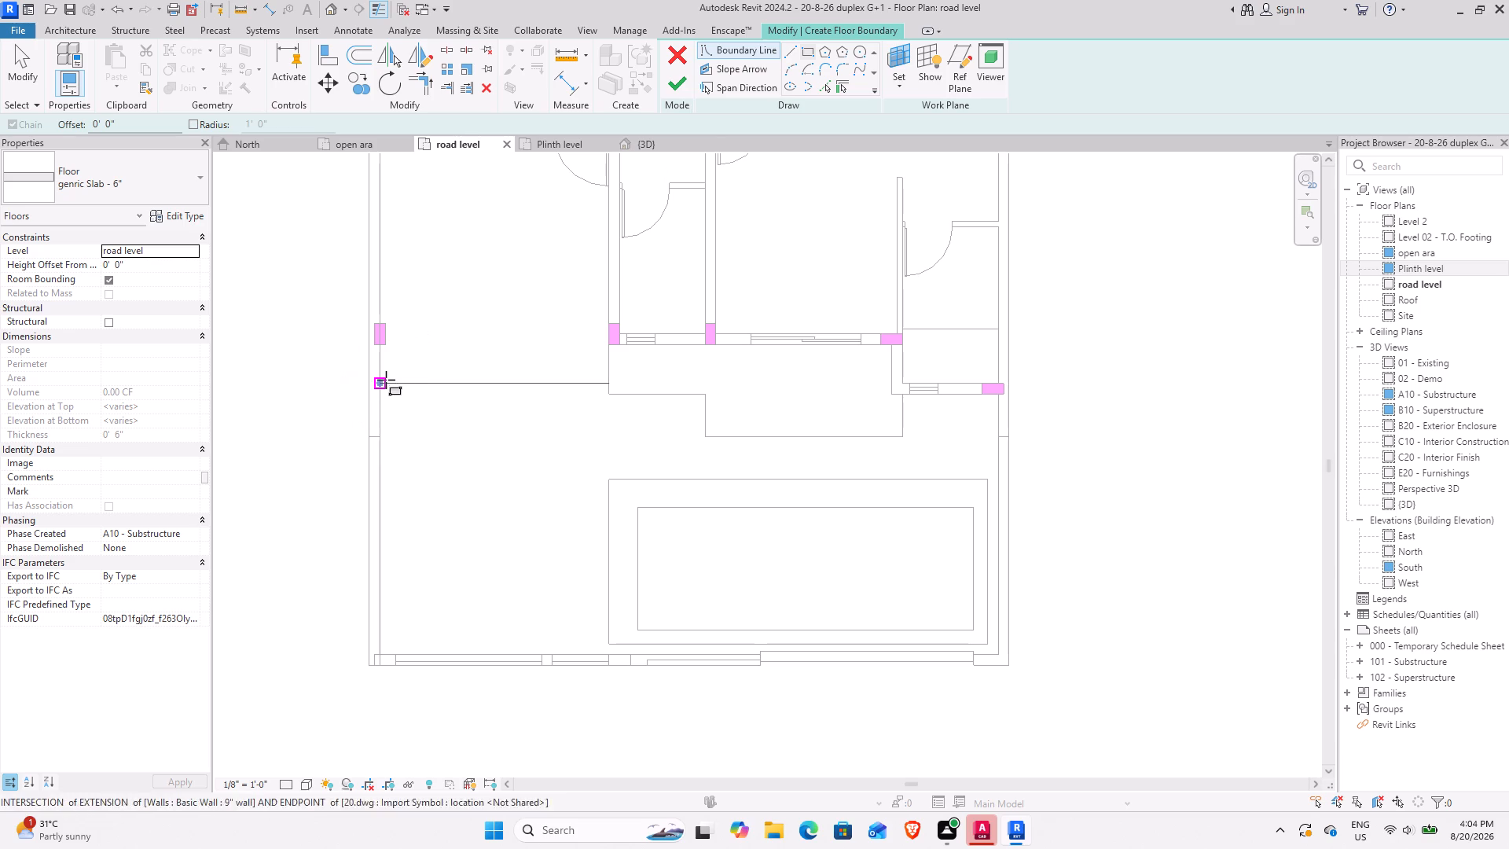
{"action": "left_click", "coordinate": [384, 380]}
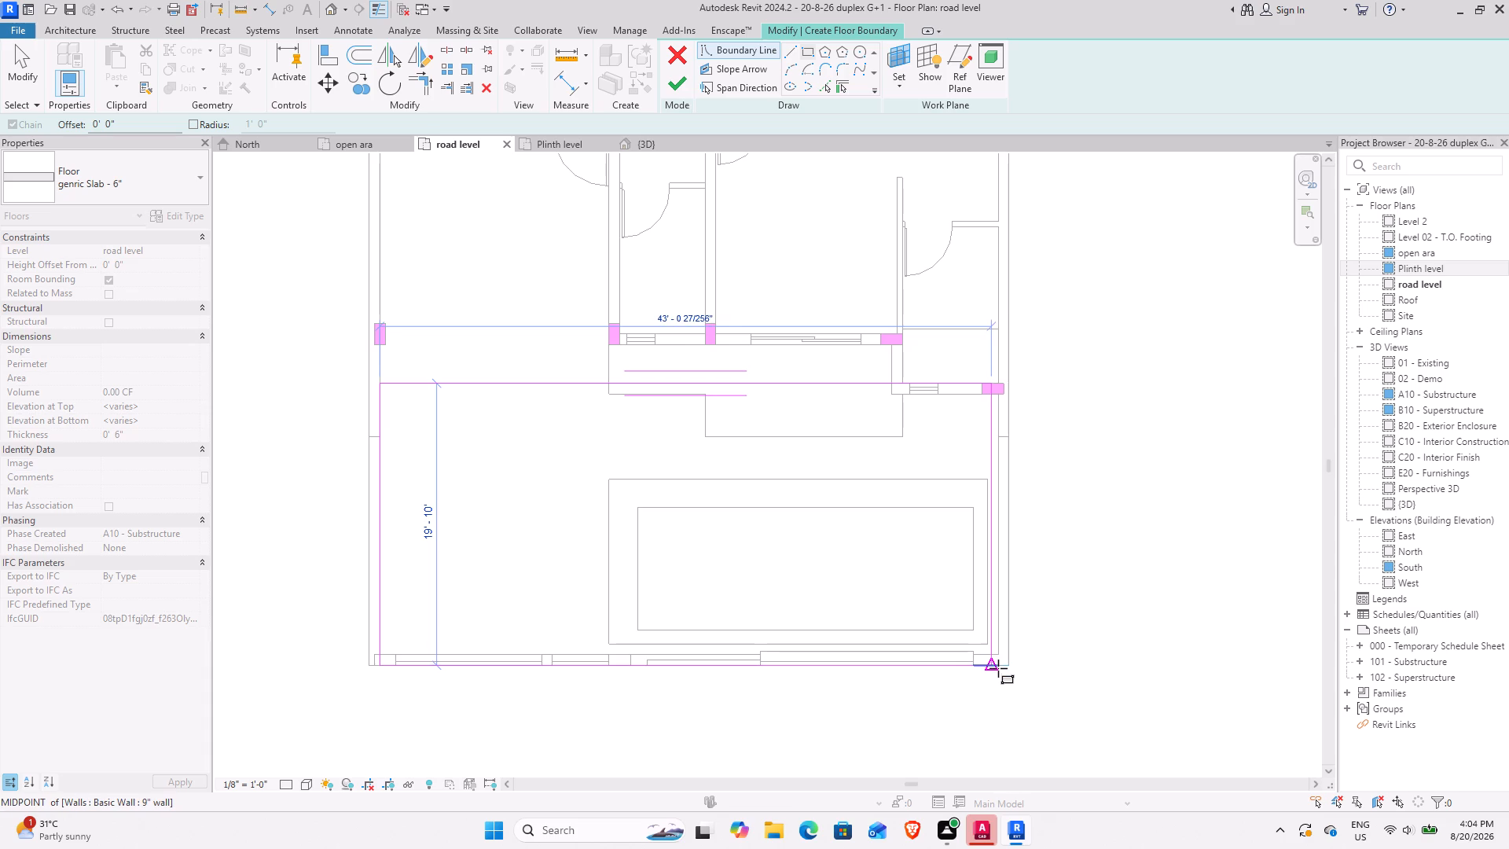
{"action": "scroll", "coordinate": [995, 664], "scroll_direction": "up", "scroll_amount": 3}
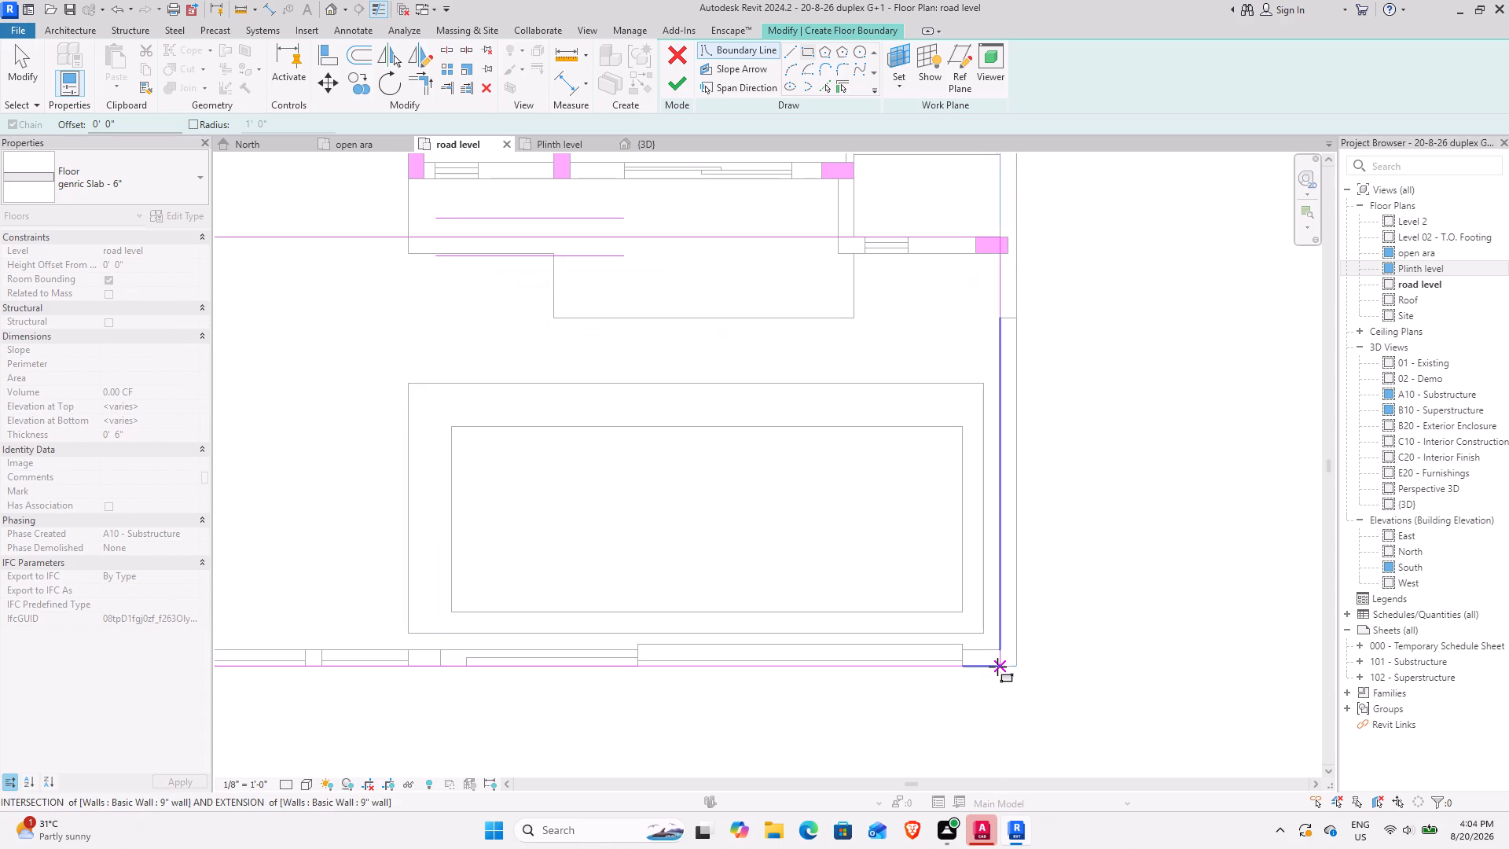
{"action": "left_click", "coordinate": [997, 667]}
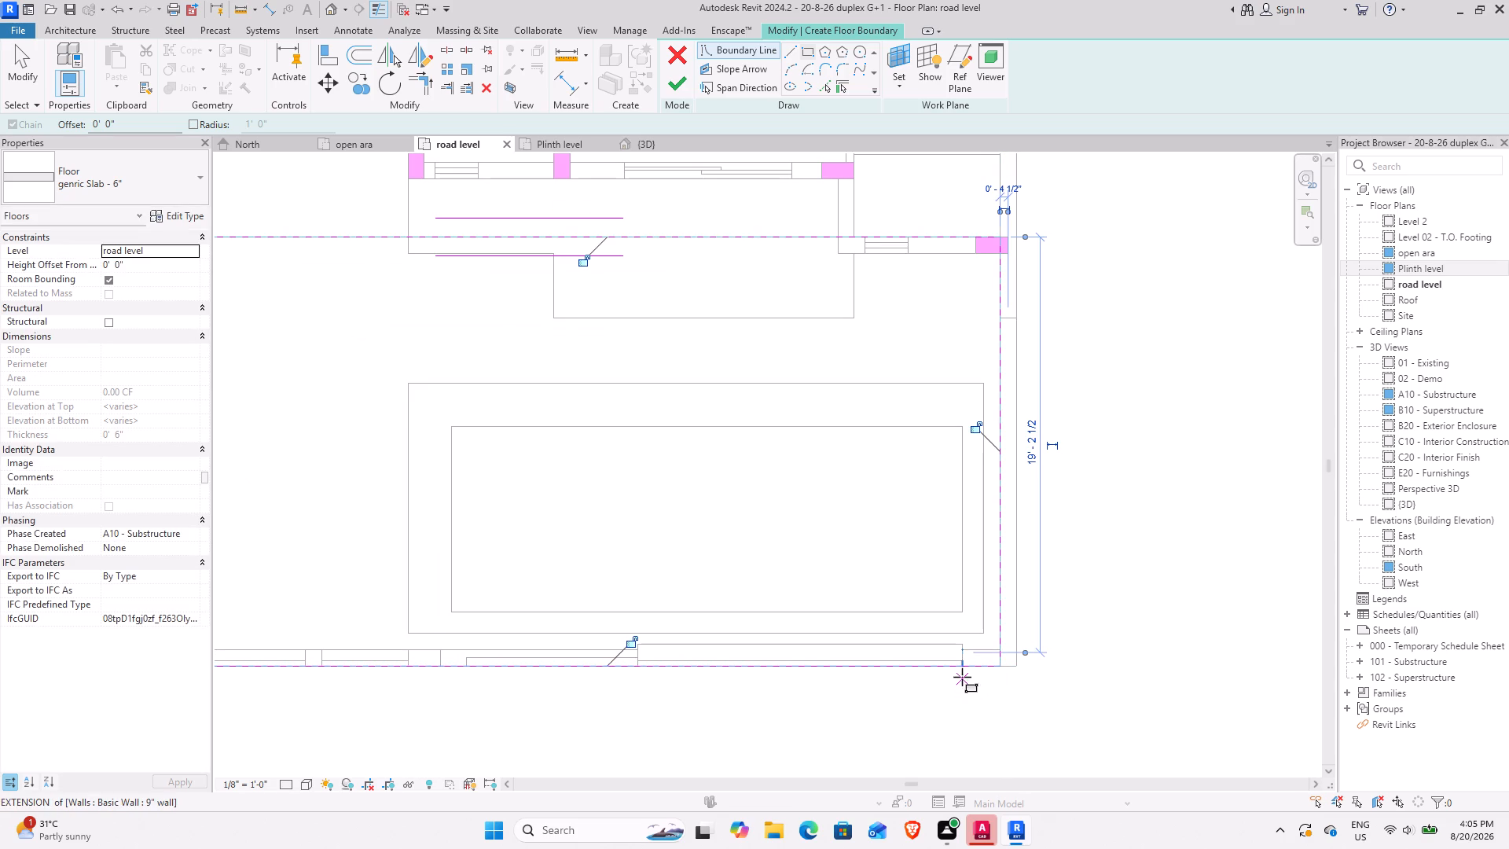
{"action": "scroll", "coordinate": [546, 423], "scroll_direction": "down", "scroll_amount": 2}
{"action": "middle_click_drag", "start_coordinate": [553, 434], "coordinate": [809, 495]}
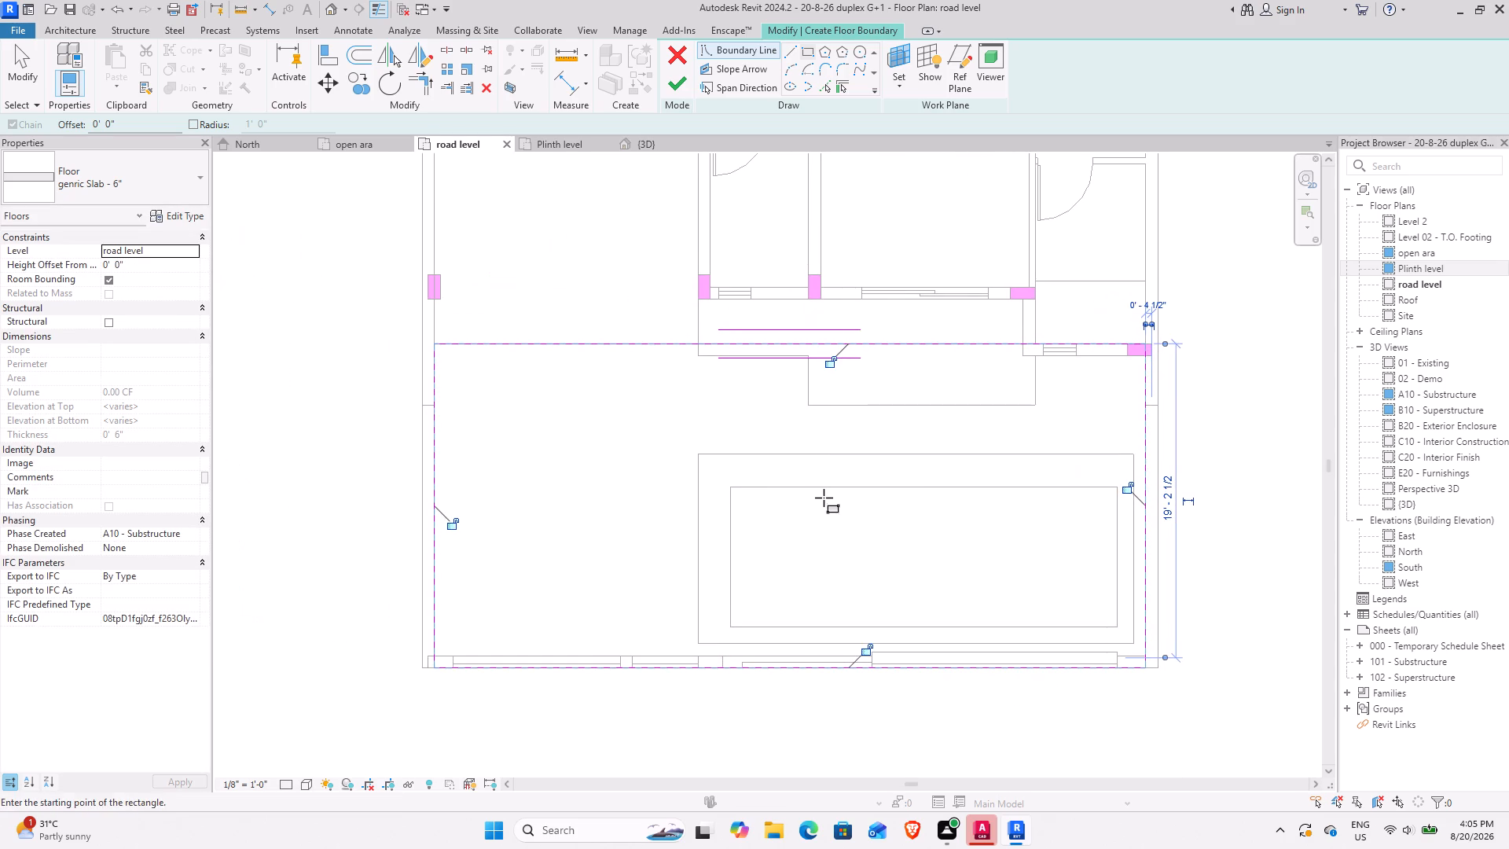
{"action": "left_click", "coordinate": [676, 80]}
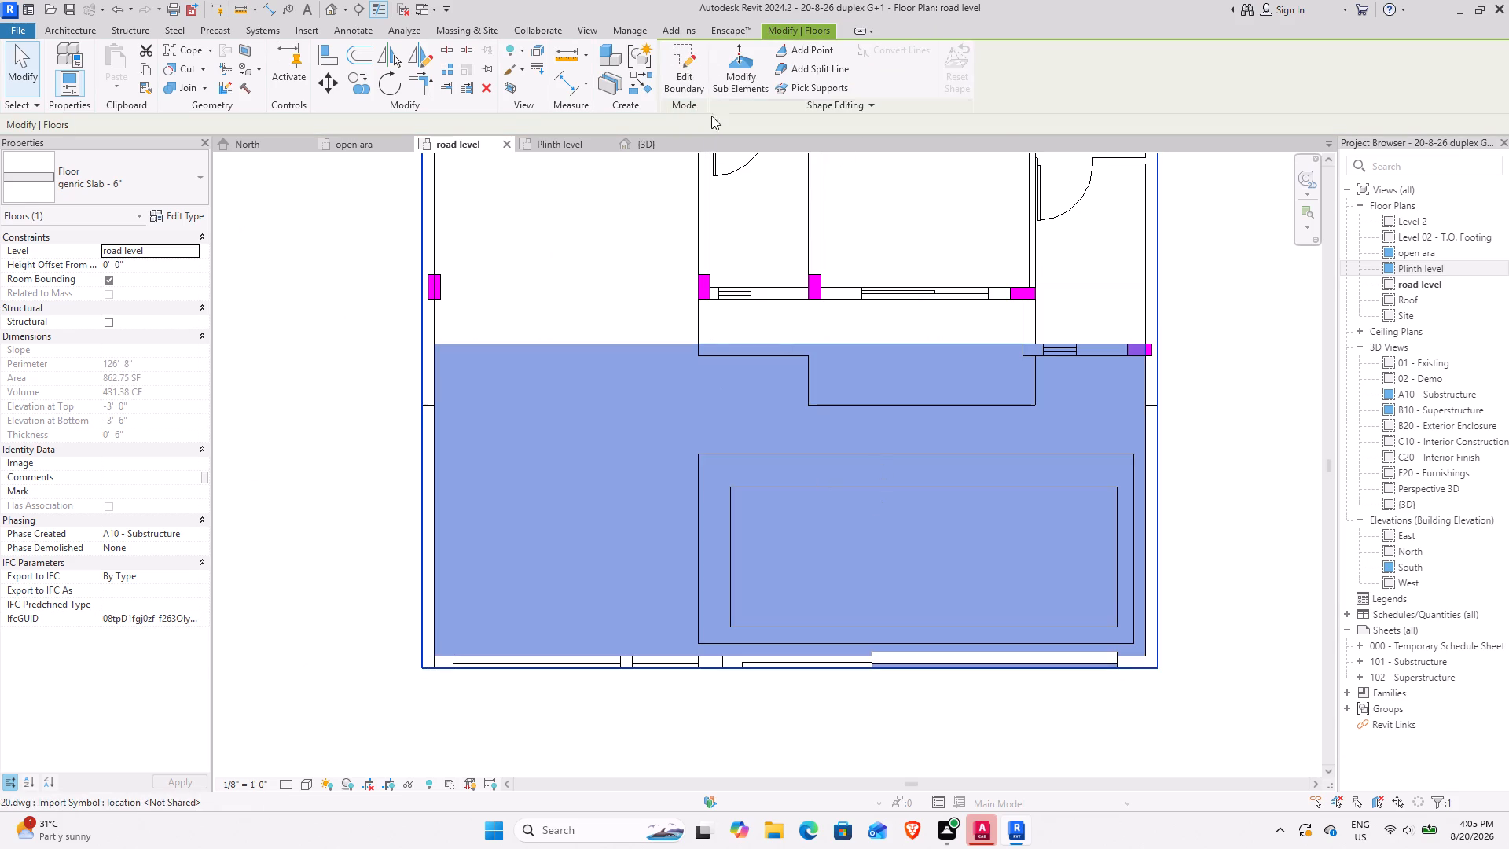
Slope the front yard slab by setting the elevation of its house-side edge to -2' 6".
{"action": "left_click", "coordinate": [746, 64]}
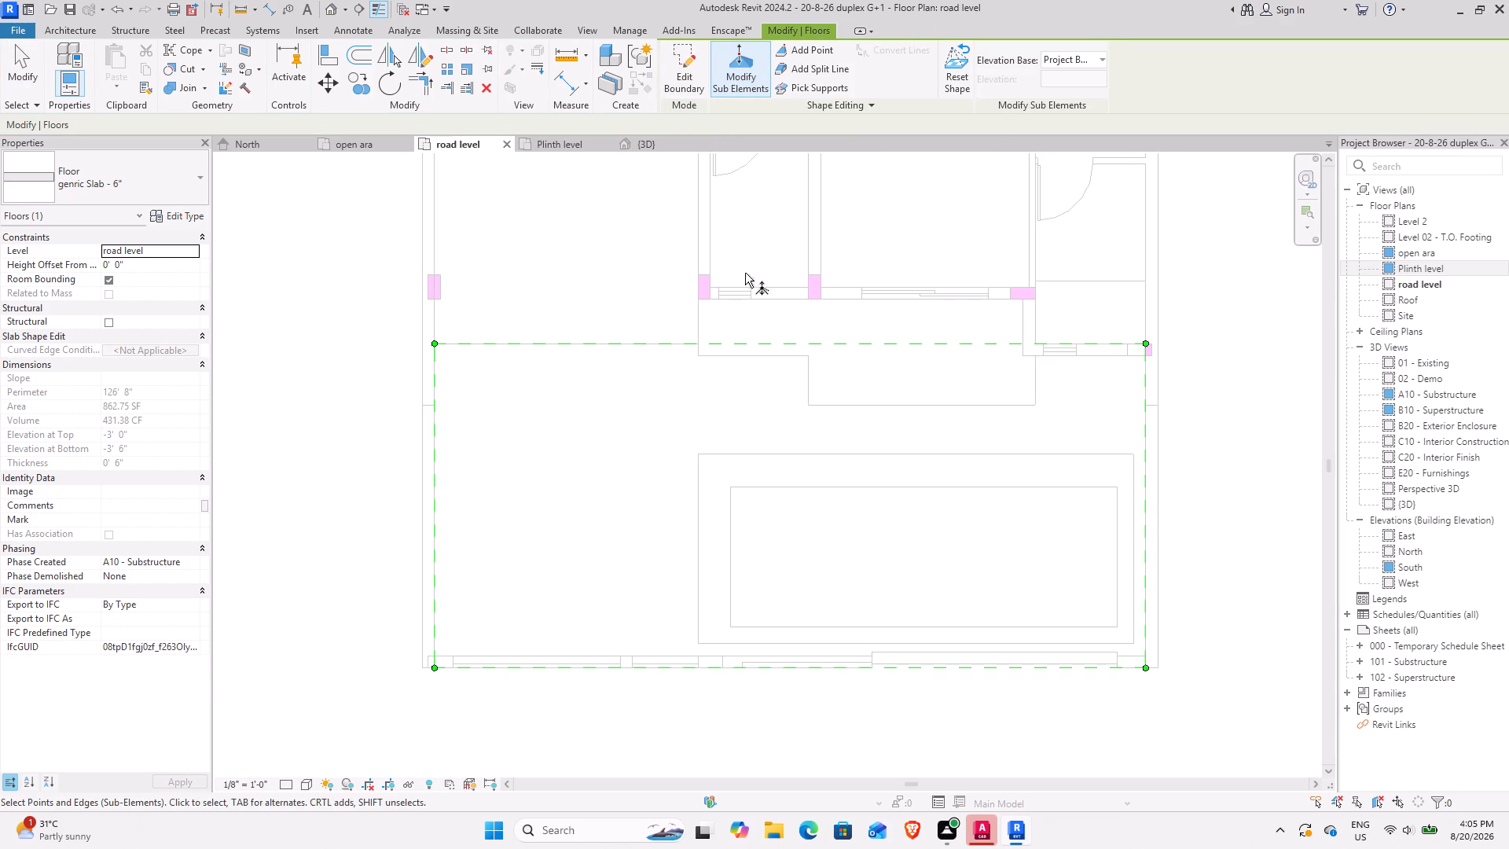
{"action": "scroll", "coordinate": [661, 410], "scroll_direction": "down", "scroll_amount": 3}
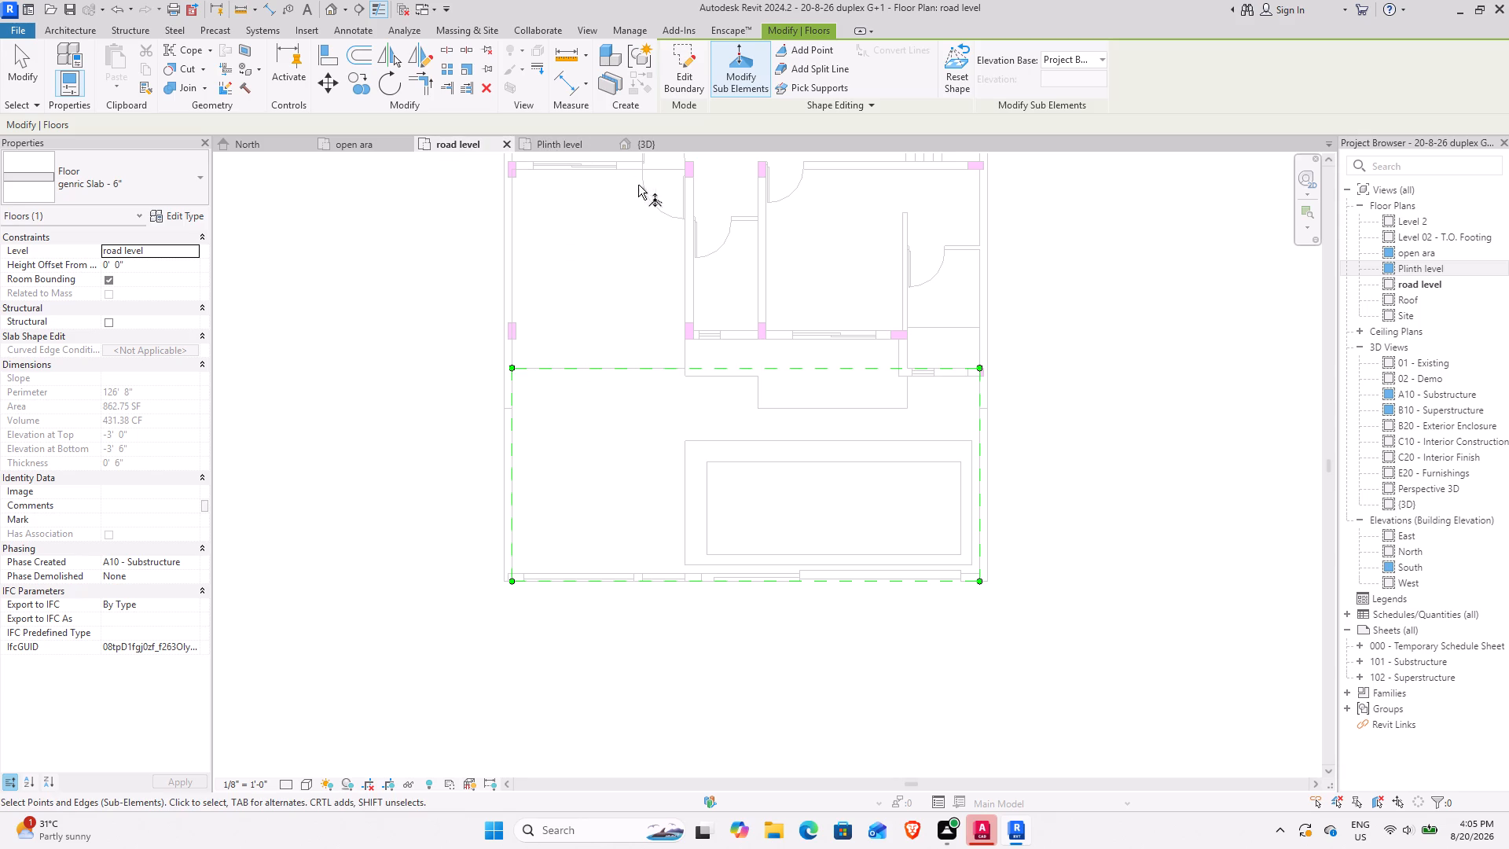
{"action": "left_click", "coordinate": [677, 370]}
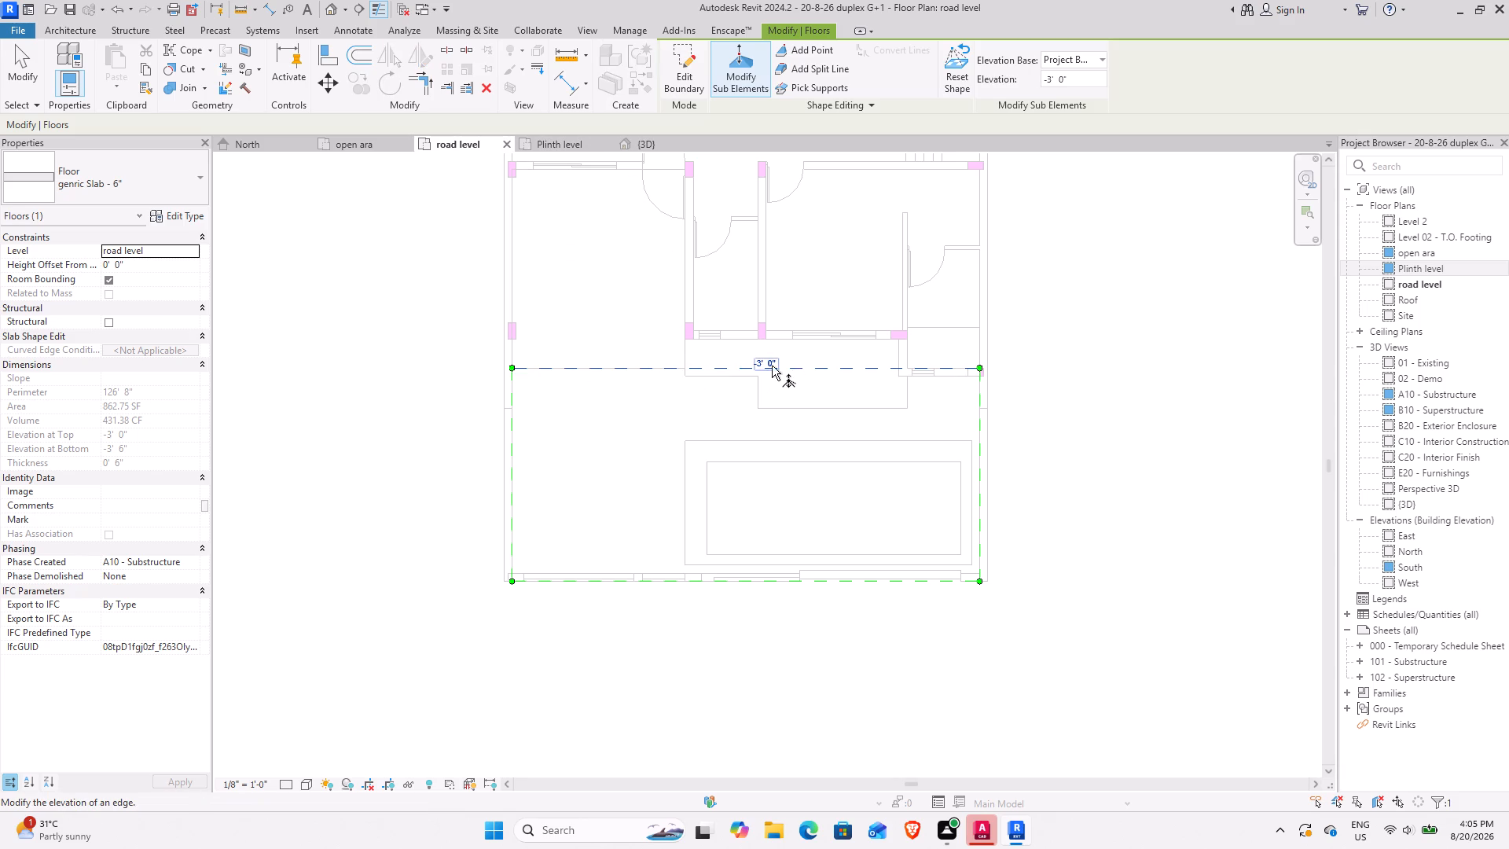
{"action": "left_click", "coordinate": [772, 366]}
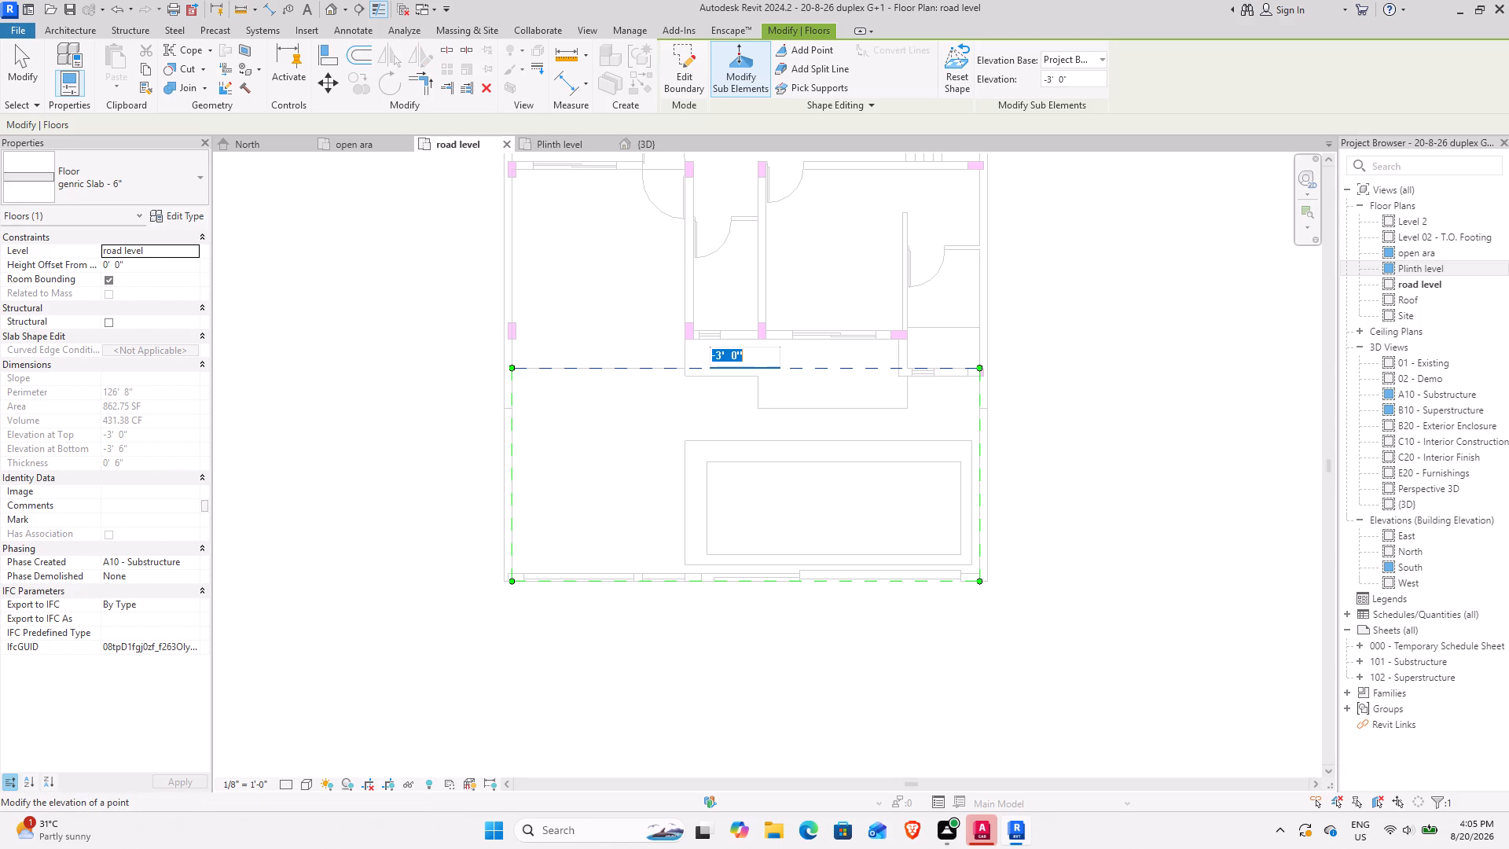
{"action": "key", "text": "minus"}
{"action": "key", "text": "2"}
{"action": "type", "text": "'6\""}
{"action": "key", "text": "Return"}
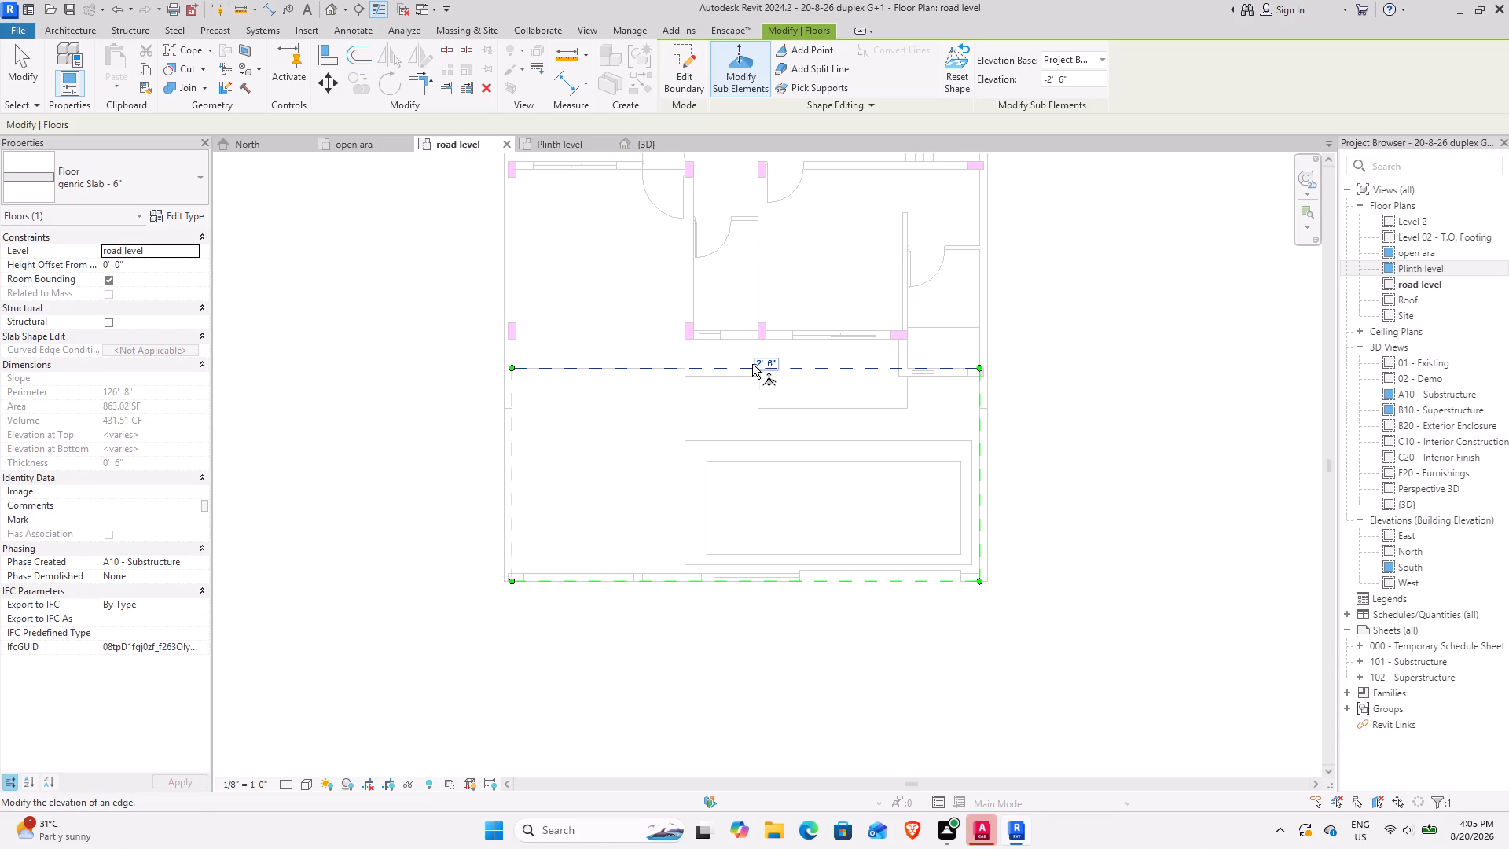
In the 3D view, set the elevation of the front yard slab's house-side edge to -6".
{"action": "left_click", "coordinate": [645, 145]}
{"action": "scroll", "coordinate": [548, 491], "scroll_direction": "down", "scroll_amount": 2}
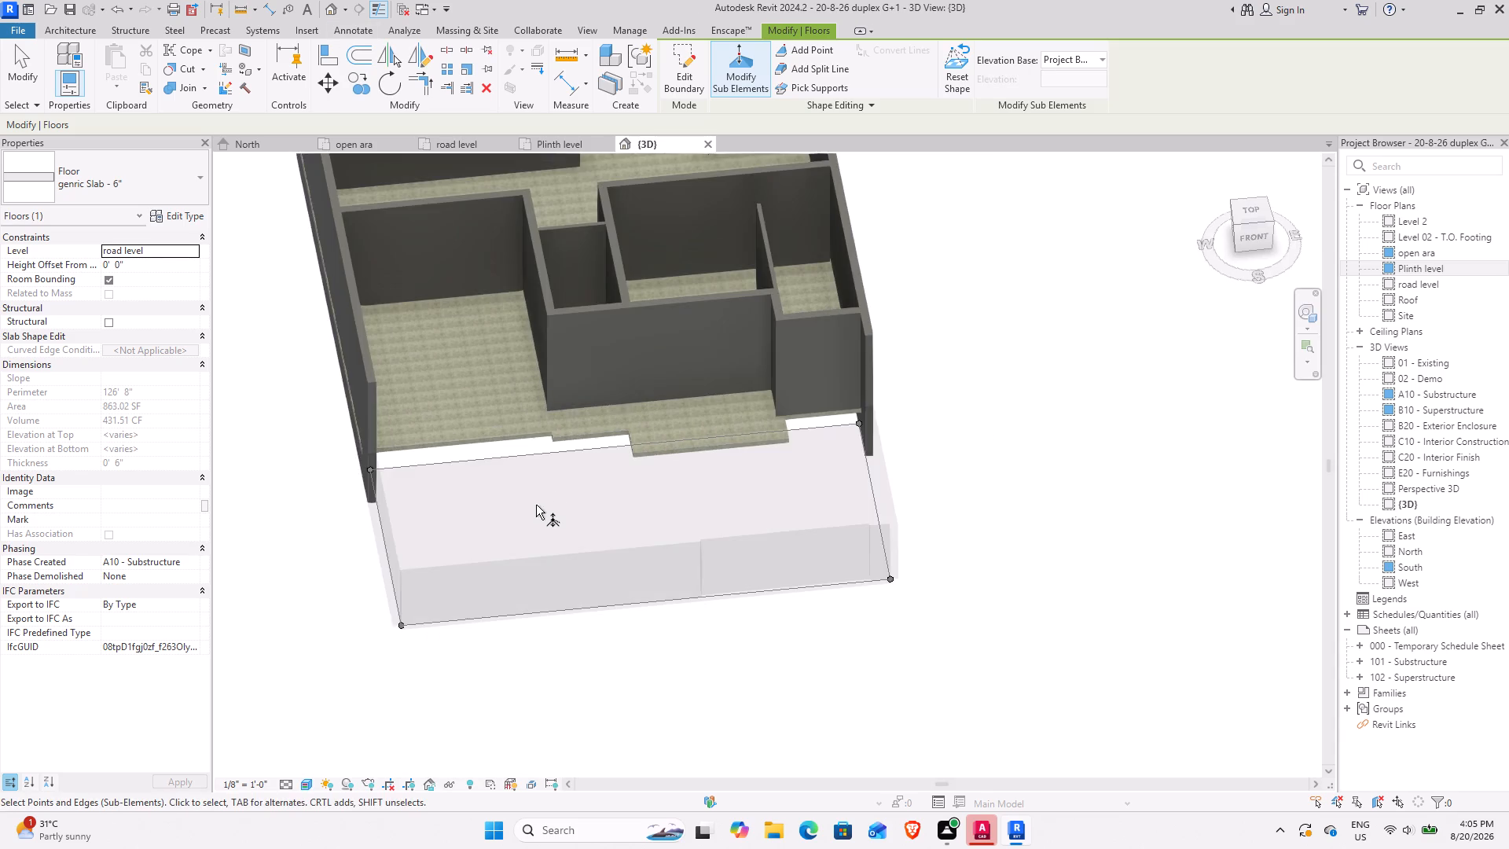
{"action": "middle_click_drag", "start_coordinate": [536, 505], "coordinate": [769, 362], "text": "shift"}
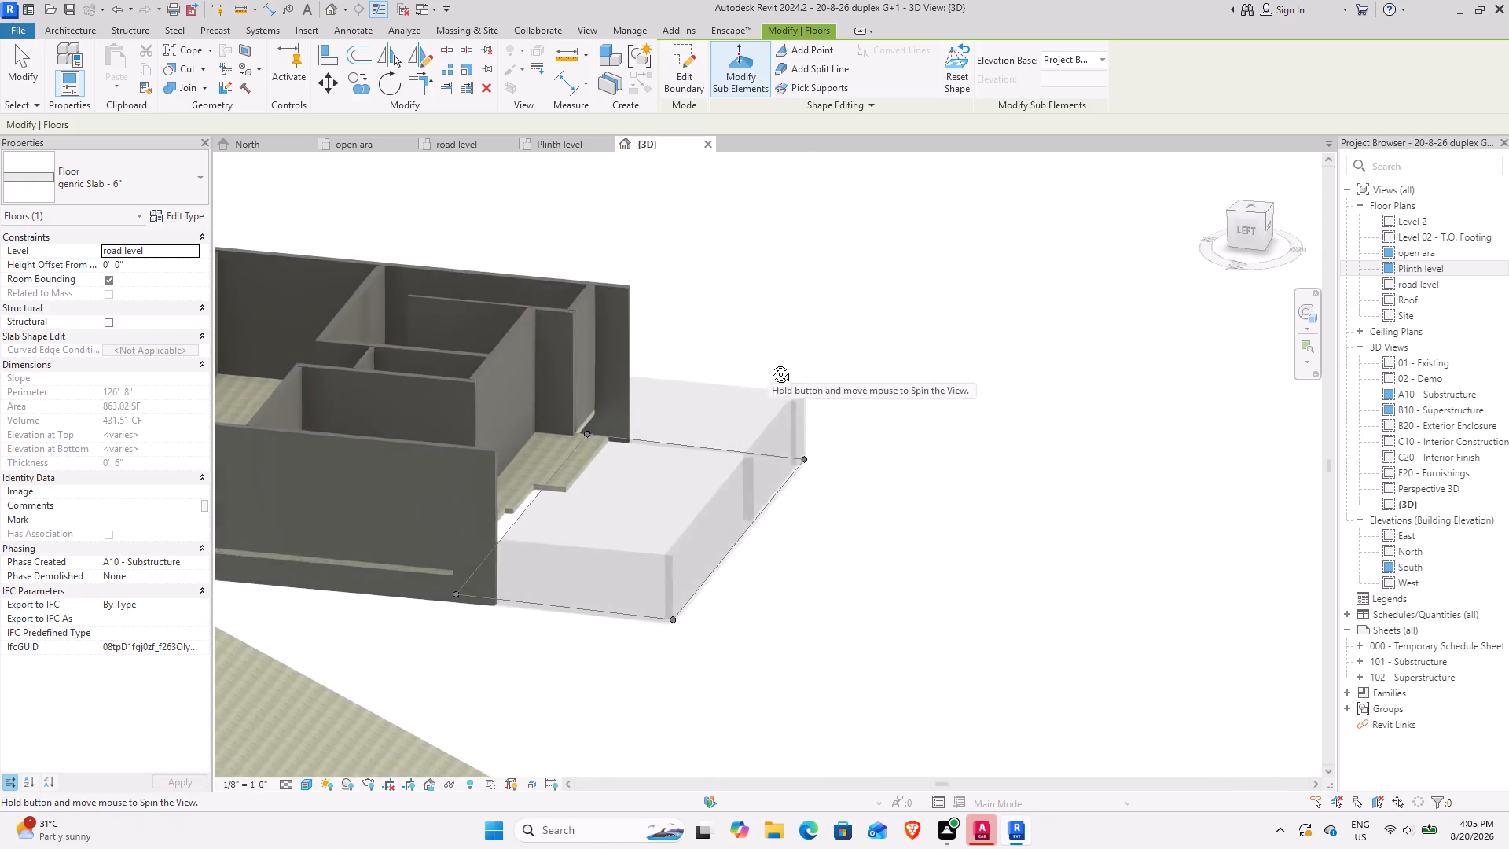
{"action": "middle_click_drag", "start_coordinate": [769, 362], "coordinate": [645, 546], "text": "shift"}
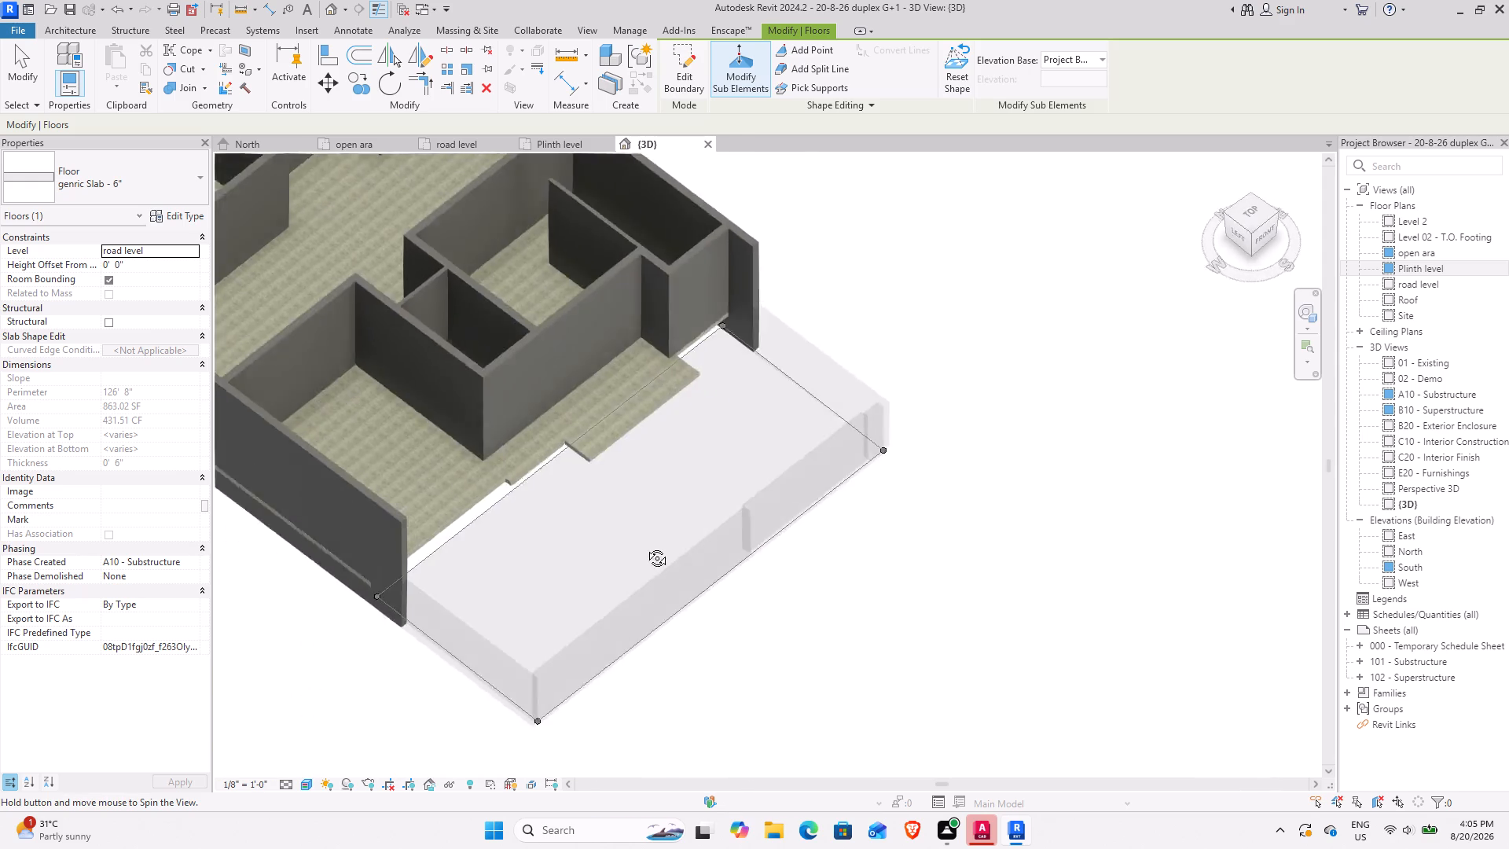
{"action": "middle_click_drag", "start_coordinate": [645, 546], "coordinate": [579, 277], "text": "shift"}
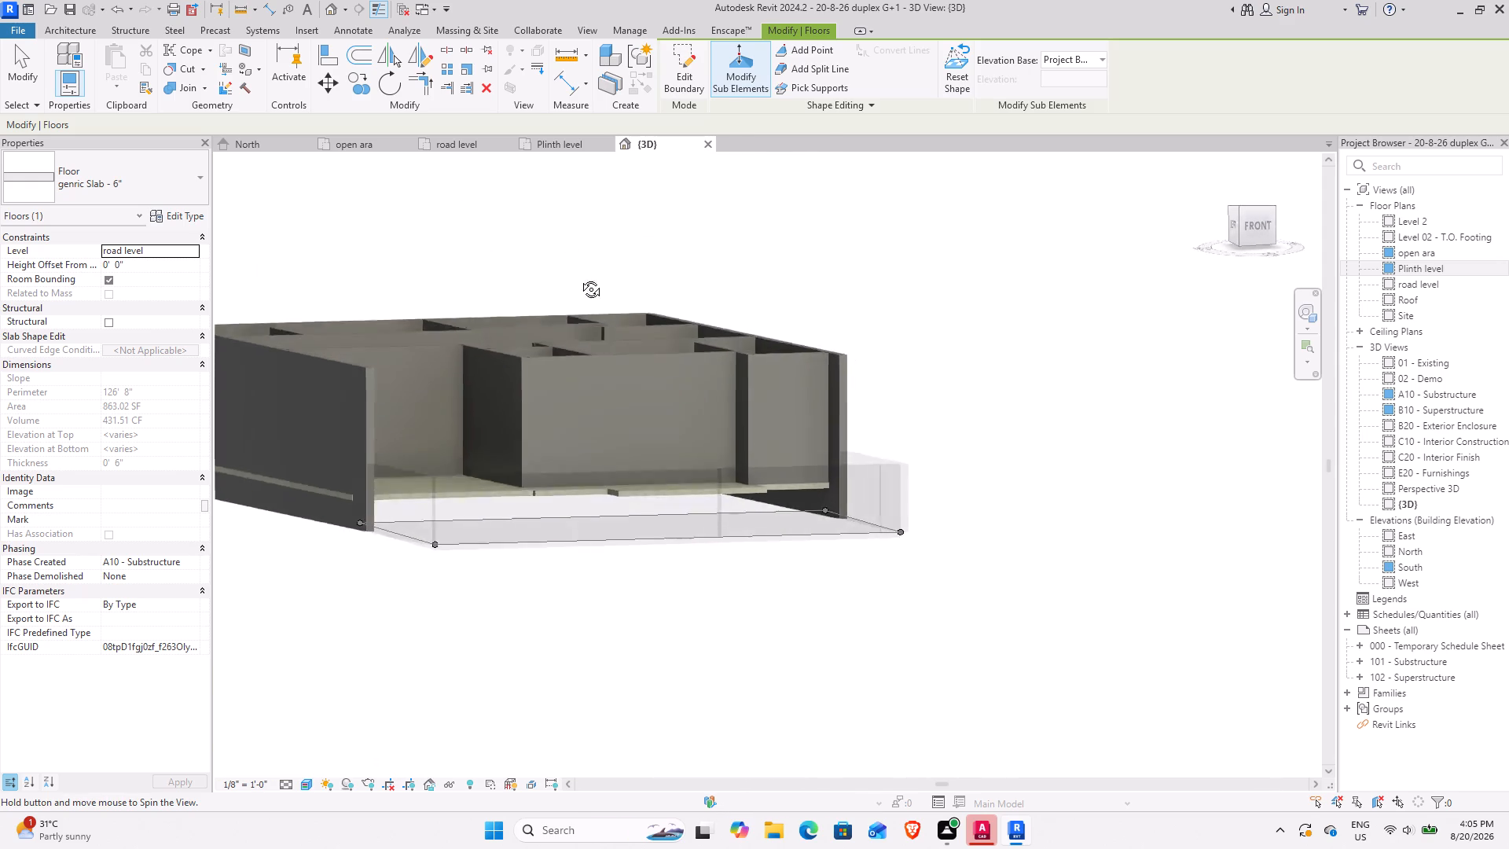
{"action": "middle_click_drag", "start_coordinate": [579, 277], "coordinate": [549, 450], "text": "shift"}
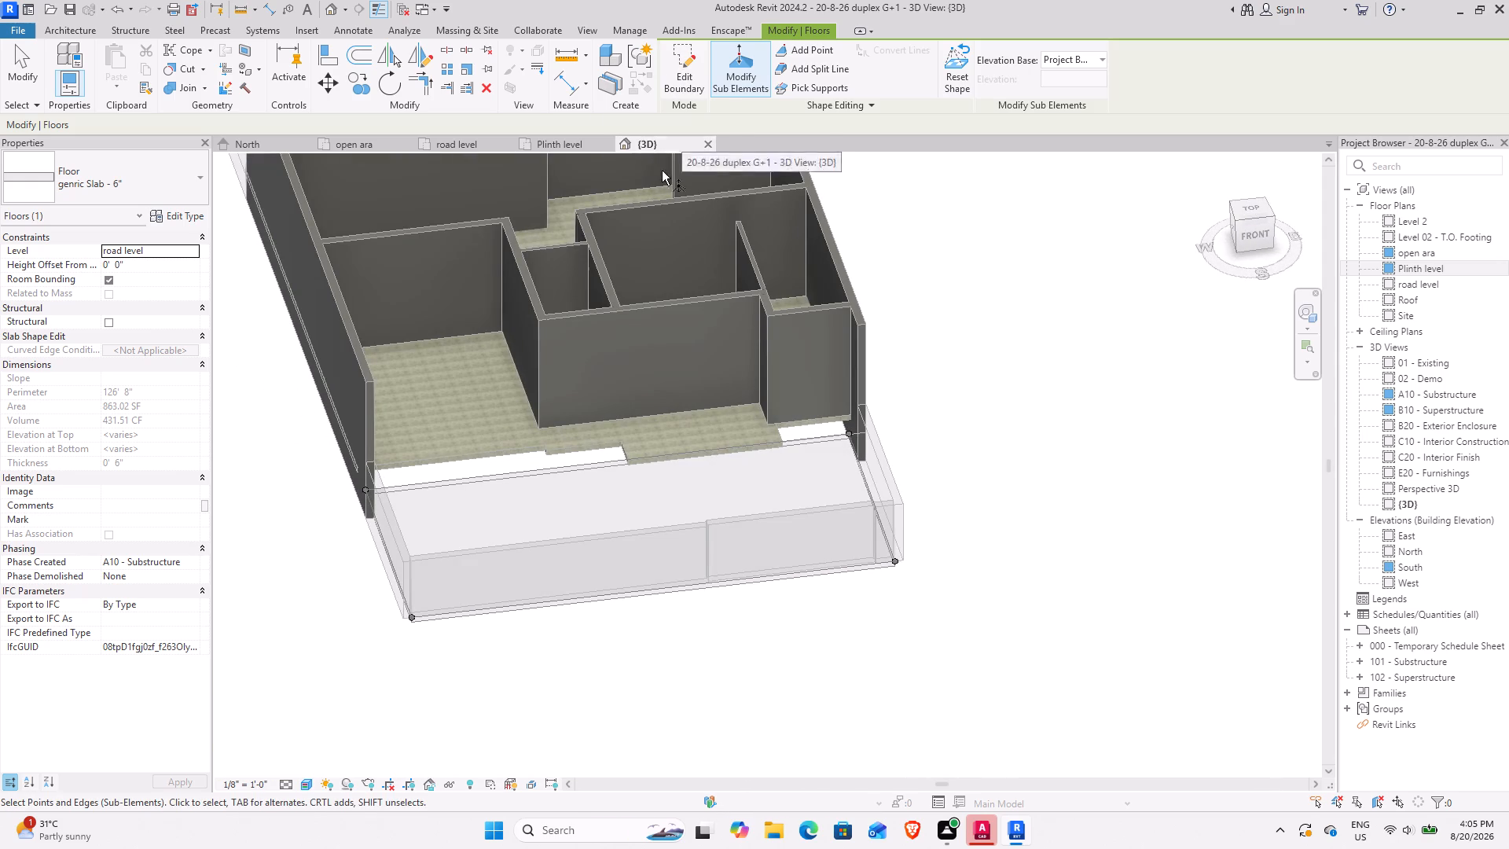
{"action": "left_click", "coordinate": [736, 66]}
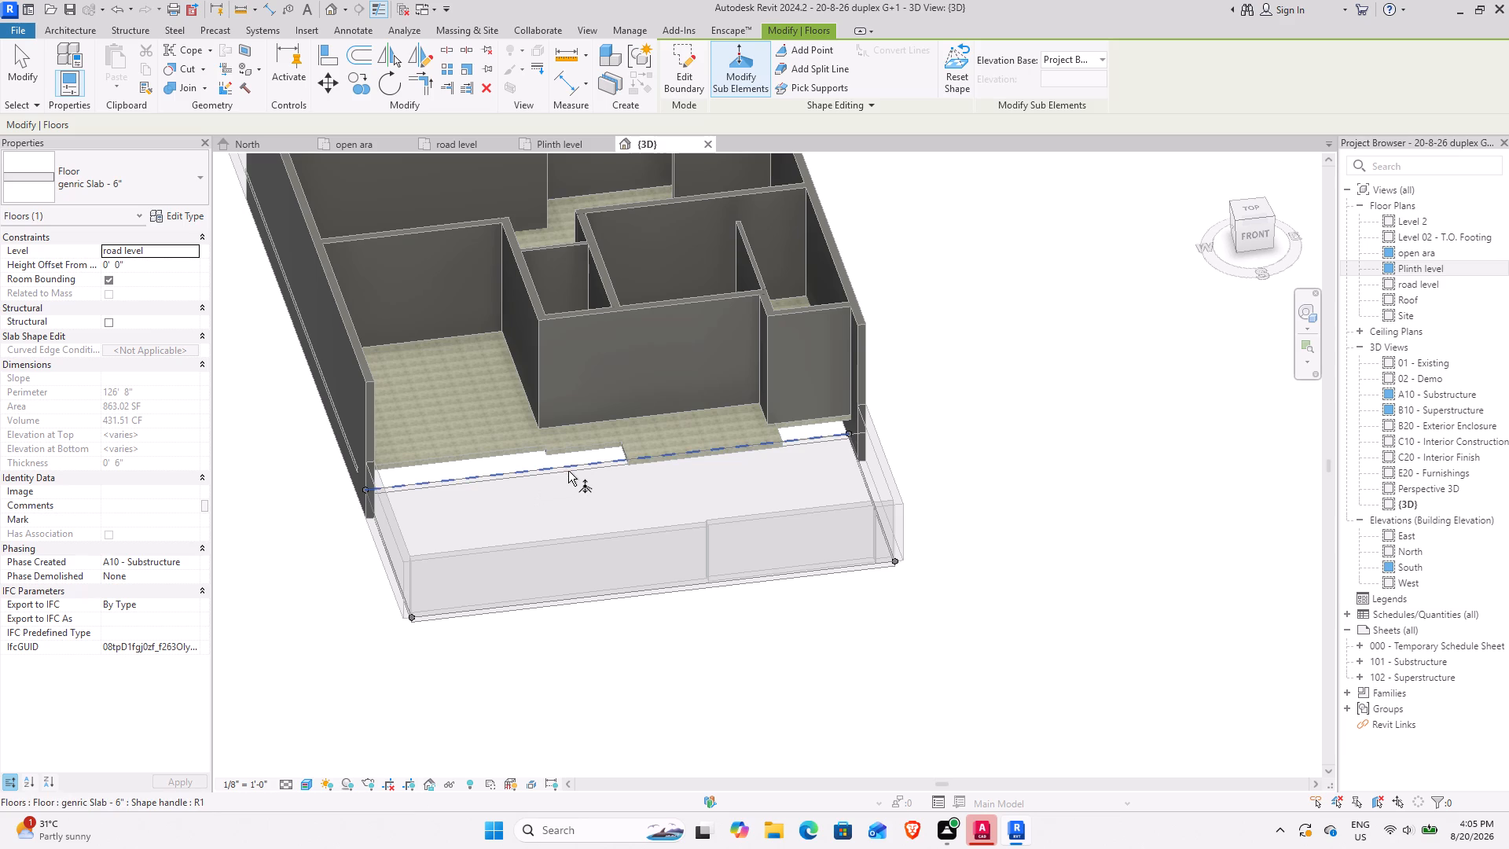
{"action": "left_click", "coordinate": [568, 466]}
{"action": "scroll", "coordinate": [615, 432], "scroll_direction": "up", "scroll_amount": 3}
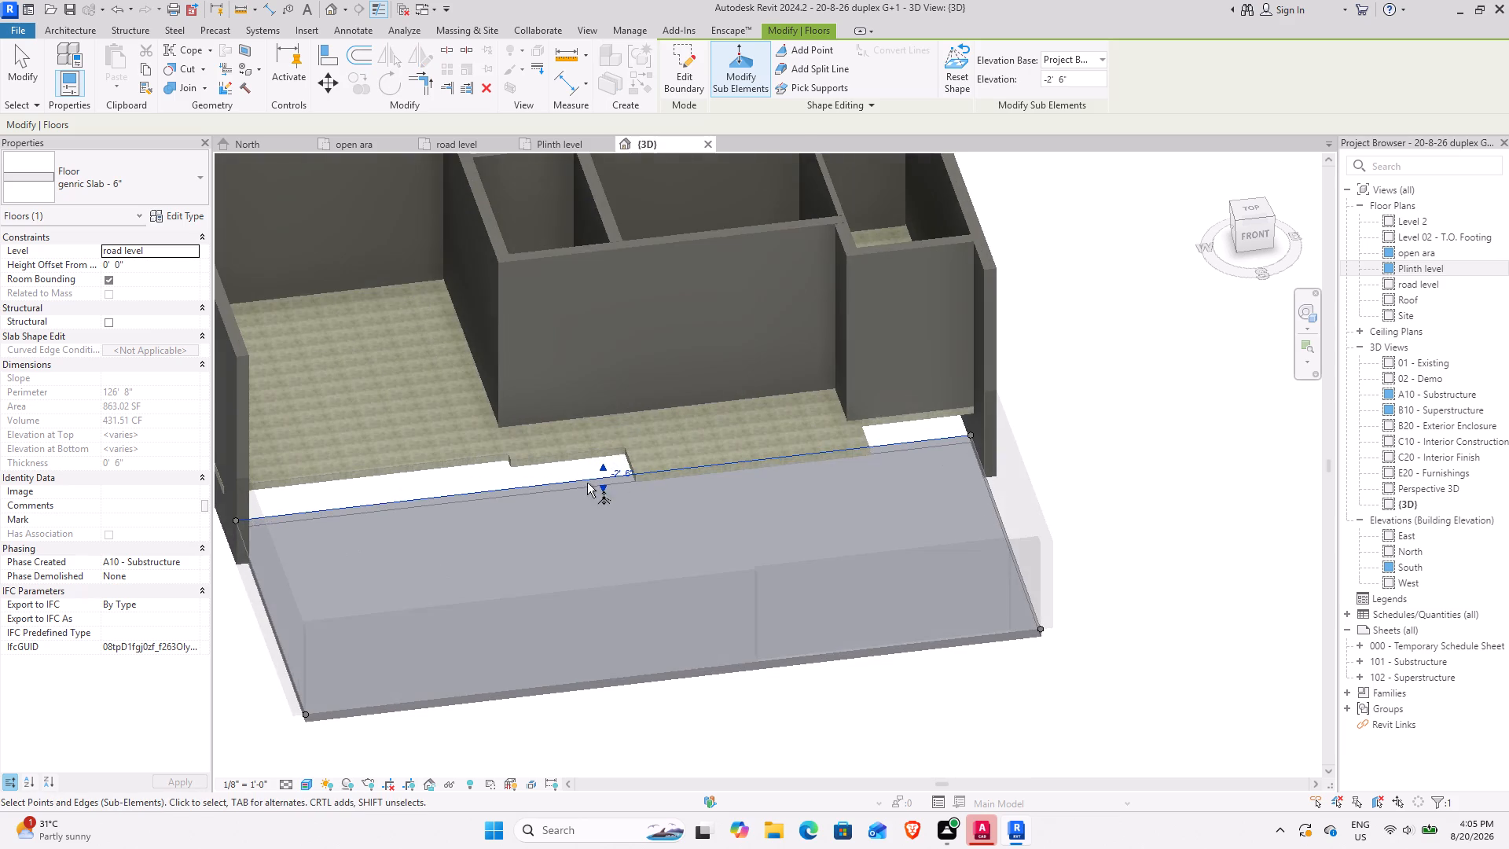
{"action": "scroll", "coordinate": [559, 494], "scroll_direction": "down", "scroll_amount": 2}
{"action": "middle_click_drag", "start_coordinate": [524, 523], "coordinate": [757, 340], "text": "shift"}
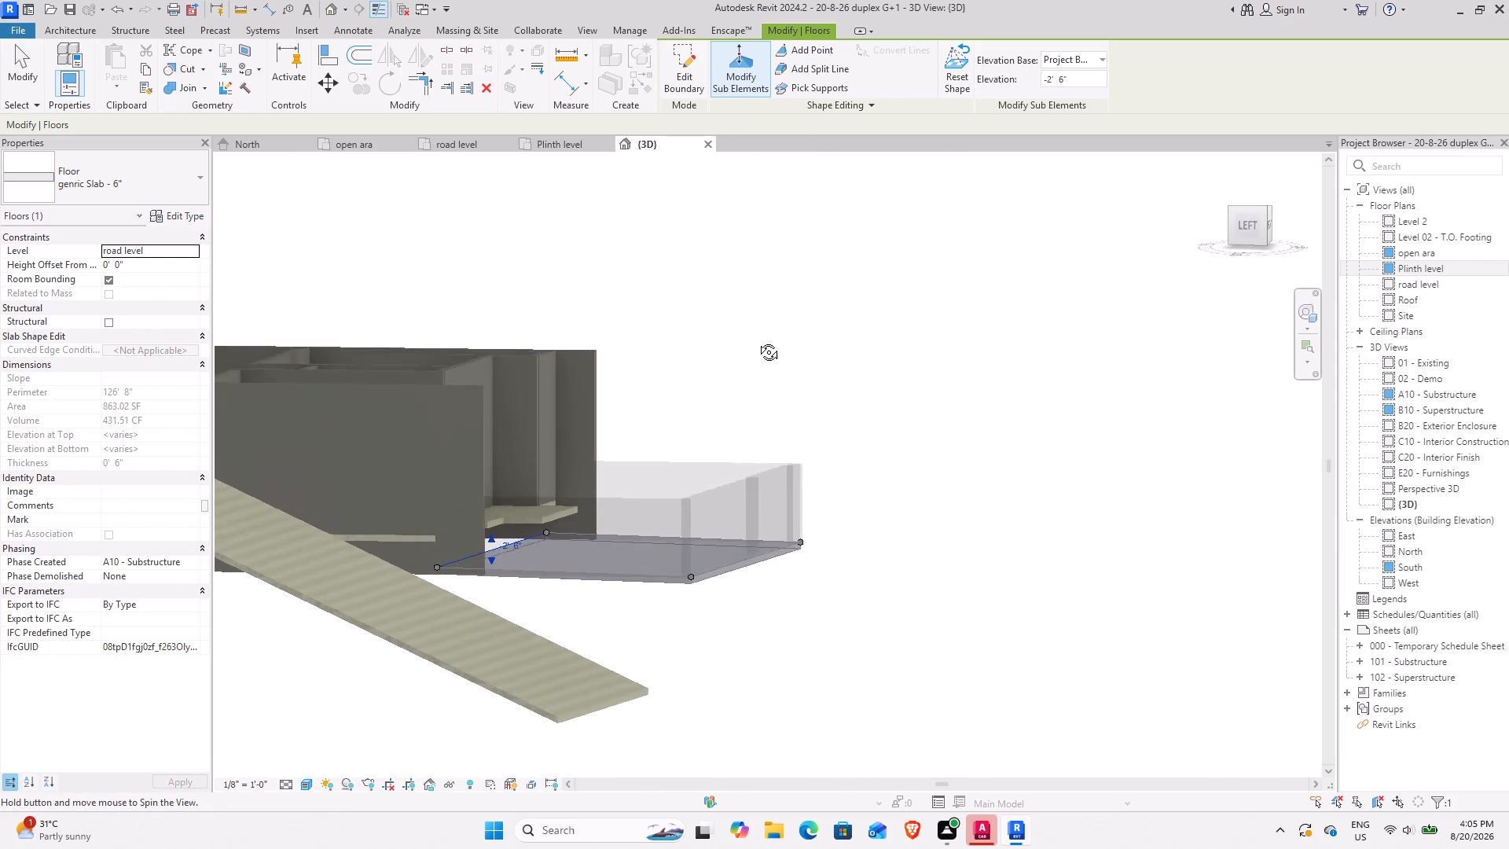
{"action": "middle_click_drag", "start_coordinate": [757, 340], "coordinate": [626, 484], "text": "shift"}
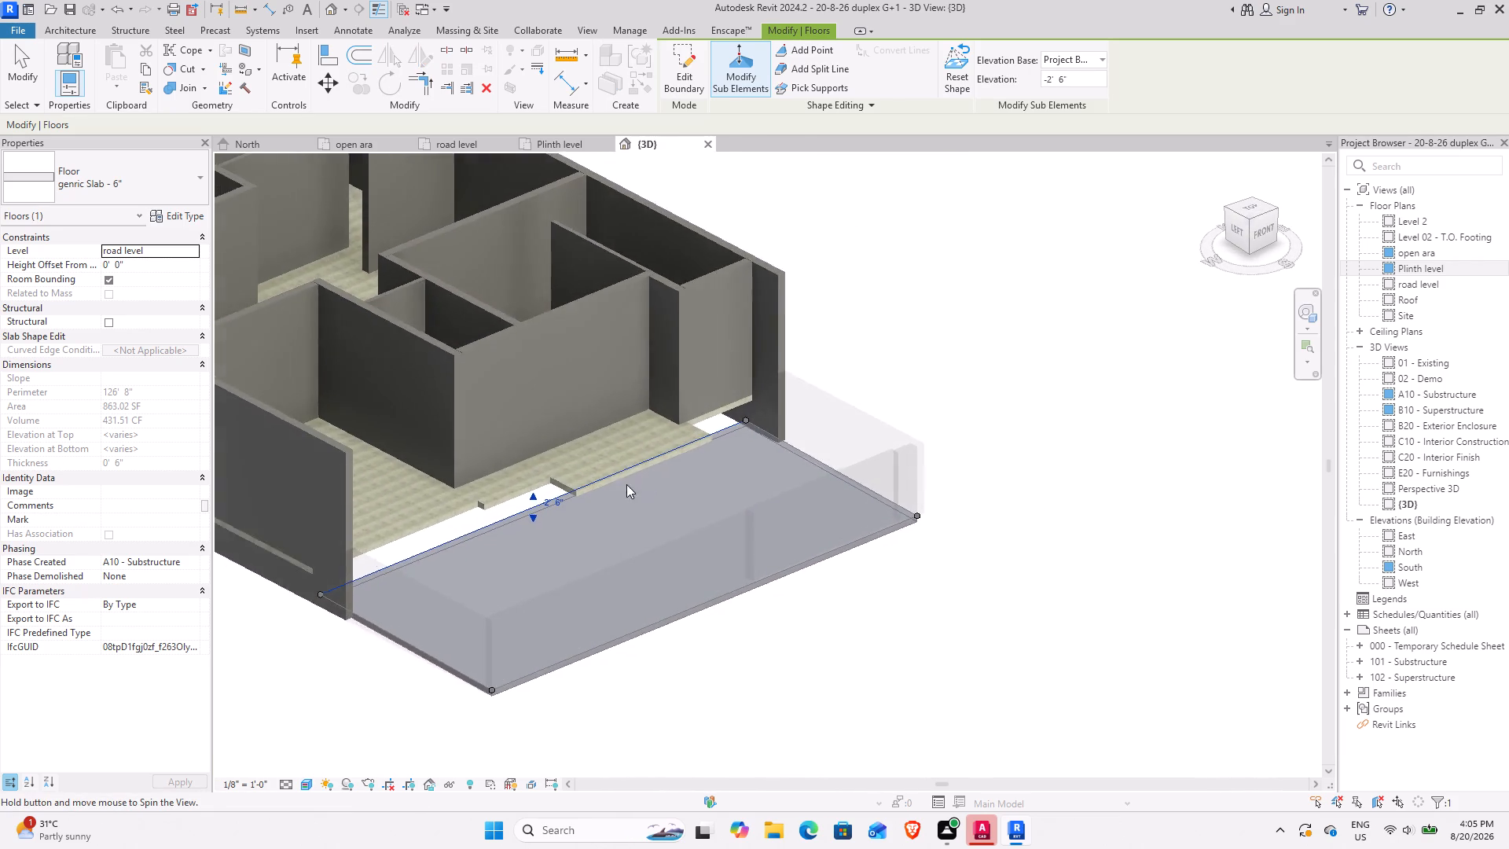
{"action": "left_click", "coordinate": [553, 505]}
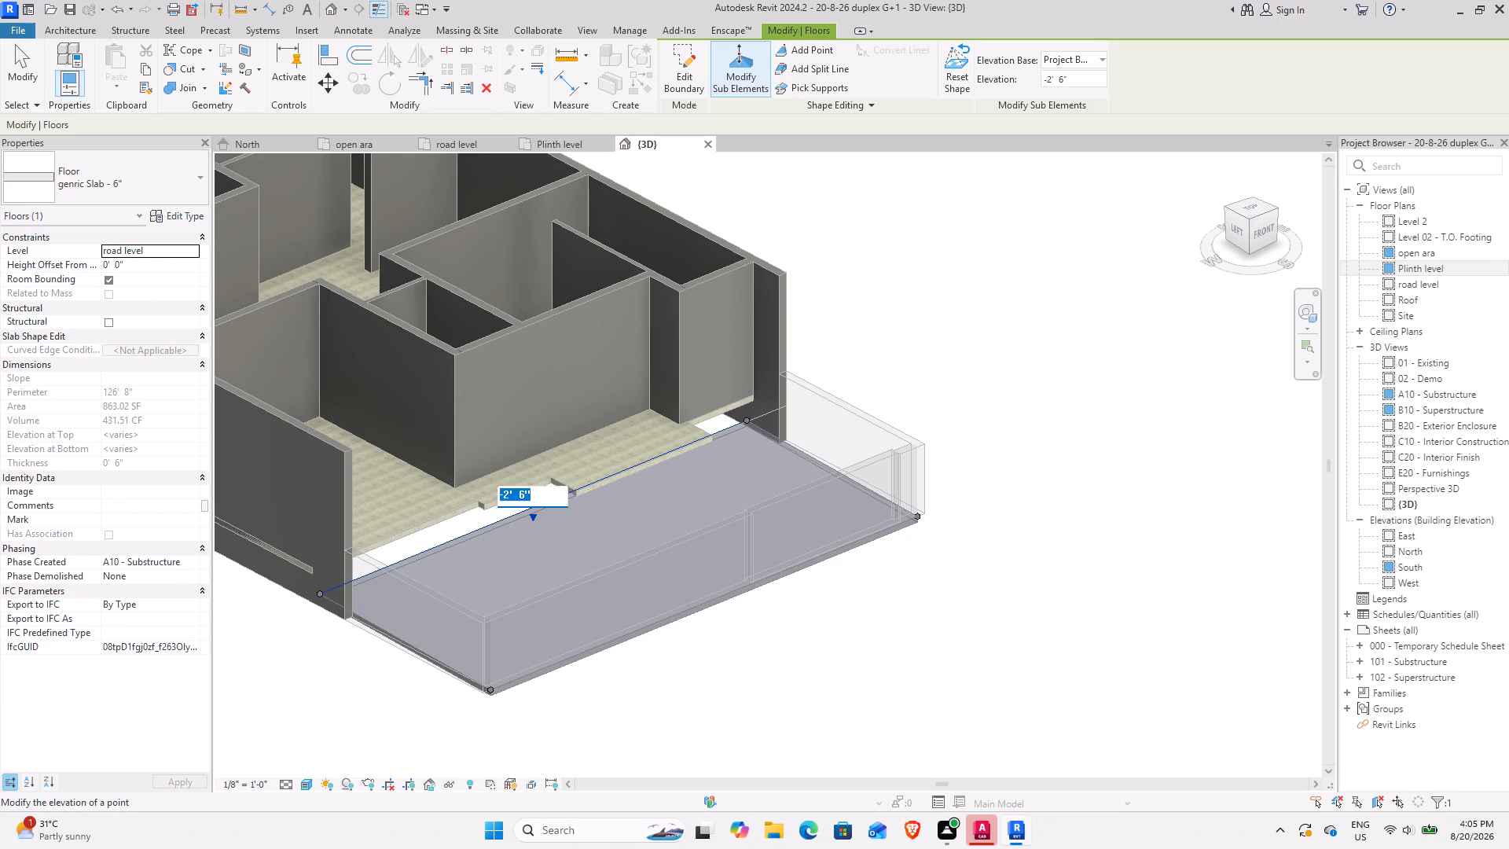
{"action": "type", "text": "-6\""}
{"action": "key", "text": "Return"}
Leave sub-element editing and examine the sloped front yard slab against the plinth slab and walls in 3D.
{"action": "scroll", "coordinate": [529, 498], "scroll_direction": "down", "scroll_amount": 1}
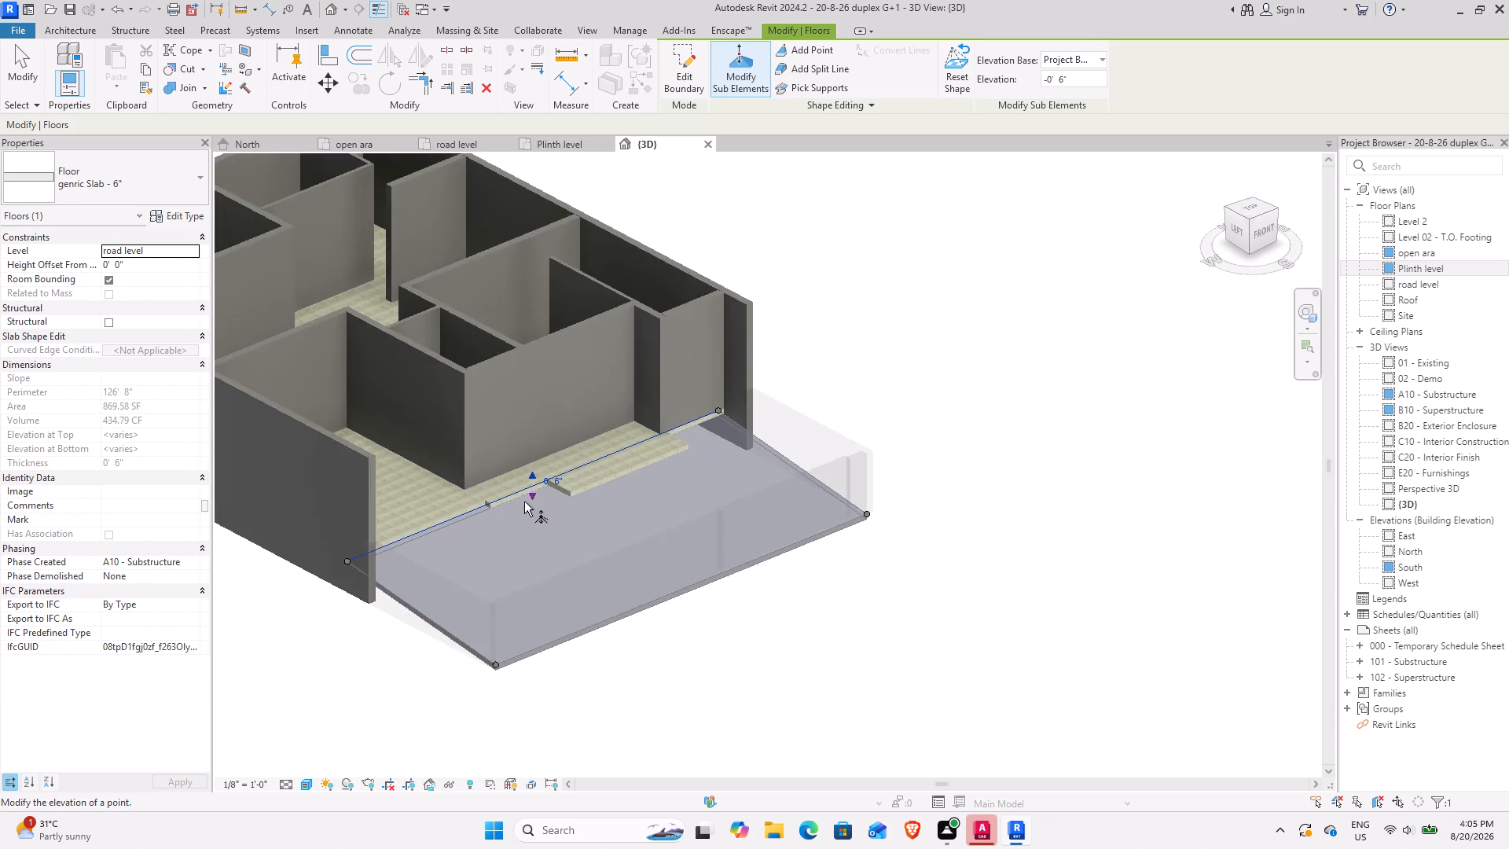
{"action": "middle_click_drag", "start_coordinate": [519, 504], "coordinate": [534, 581], "text": "shift"}
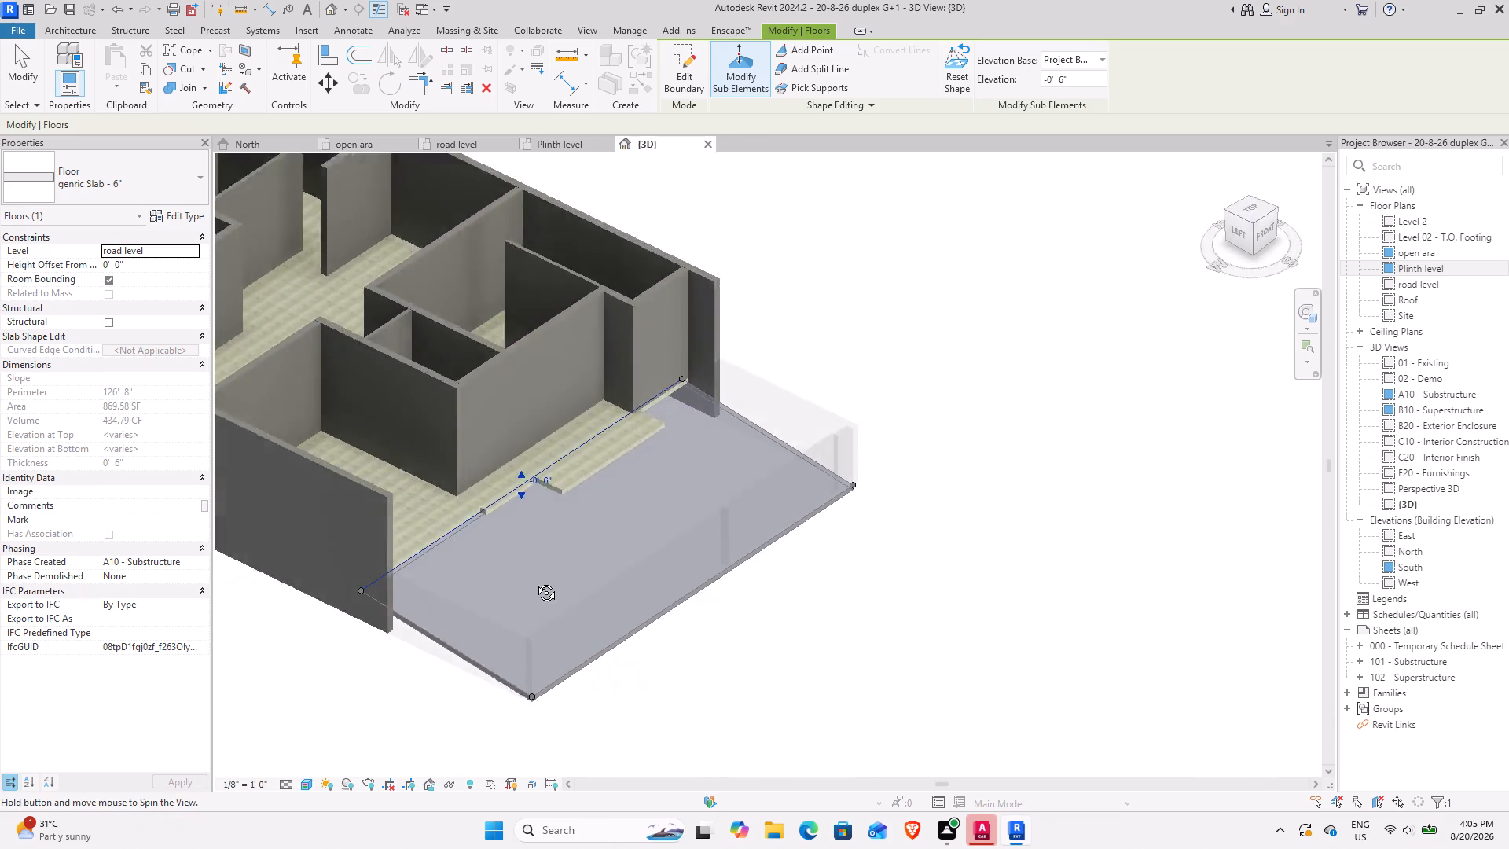
{"action": "middle_click_drag", "start_coordinate": [534, 581], "coordinate": [511, 631], "text": "shift"}
{"action": "left_click", "coordinate": [786, 713]}
{"action": "middle_click_drag", "start_coordinate": [539, 545], "coordinate": [636, 365], "text": "shift"}
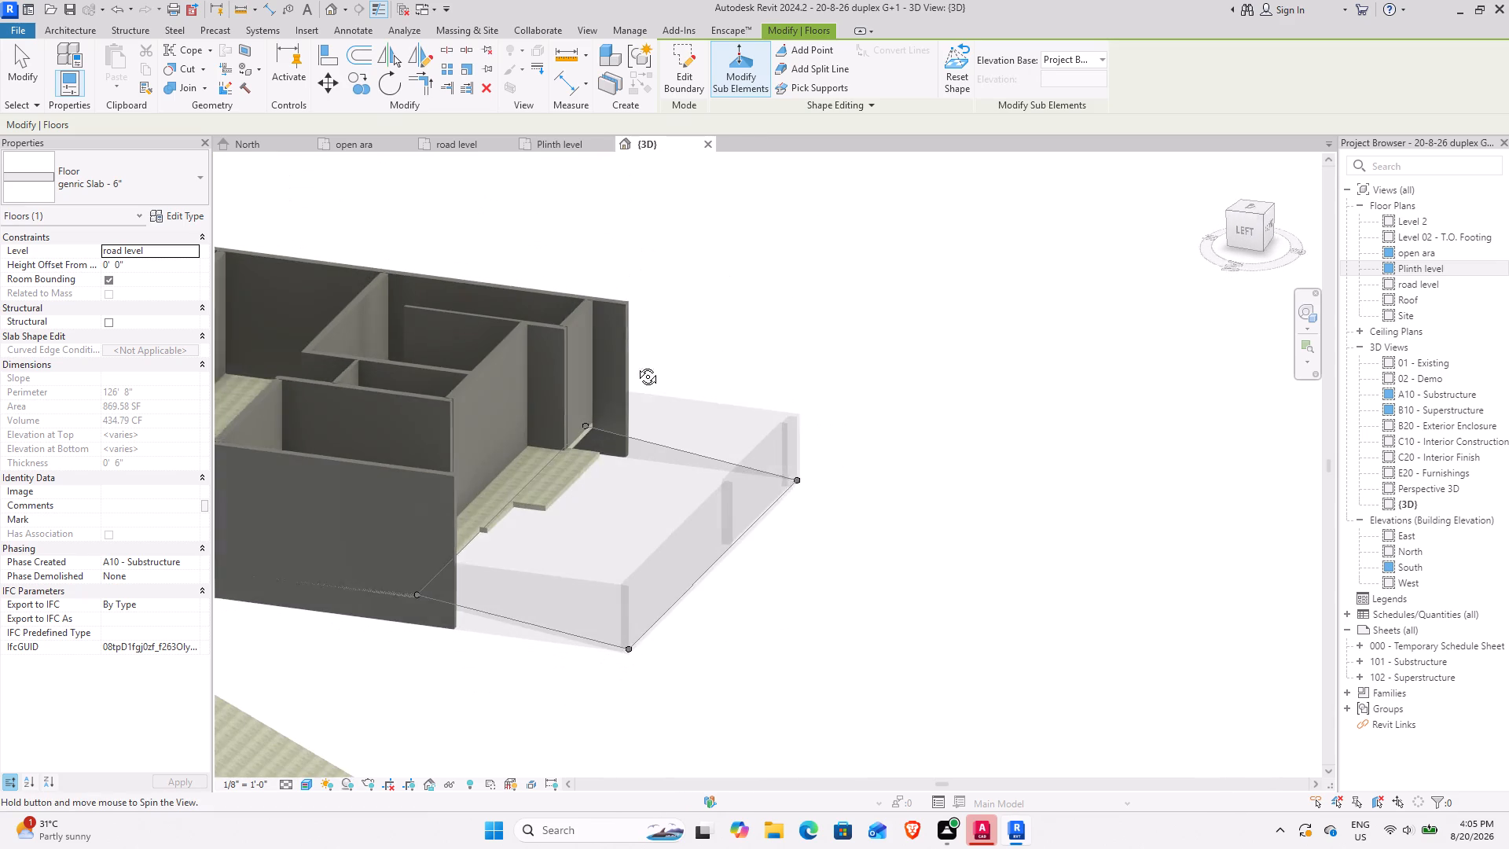
{"action": "middle_click_drag", "start_coordinate": [636, 365], "coordinate": [611, 355], "text": "shift"}
{"action": "left_click", "coordinate": [1487, 313]}
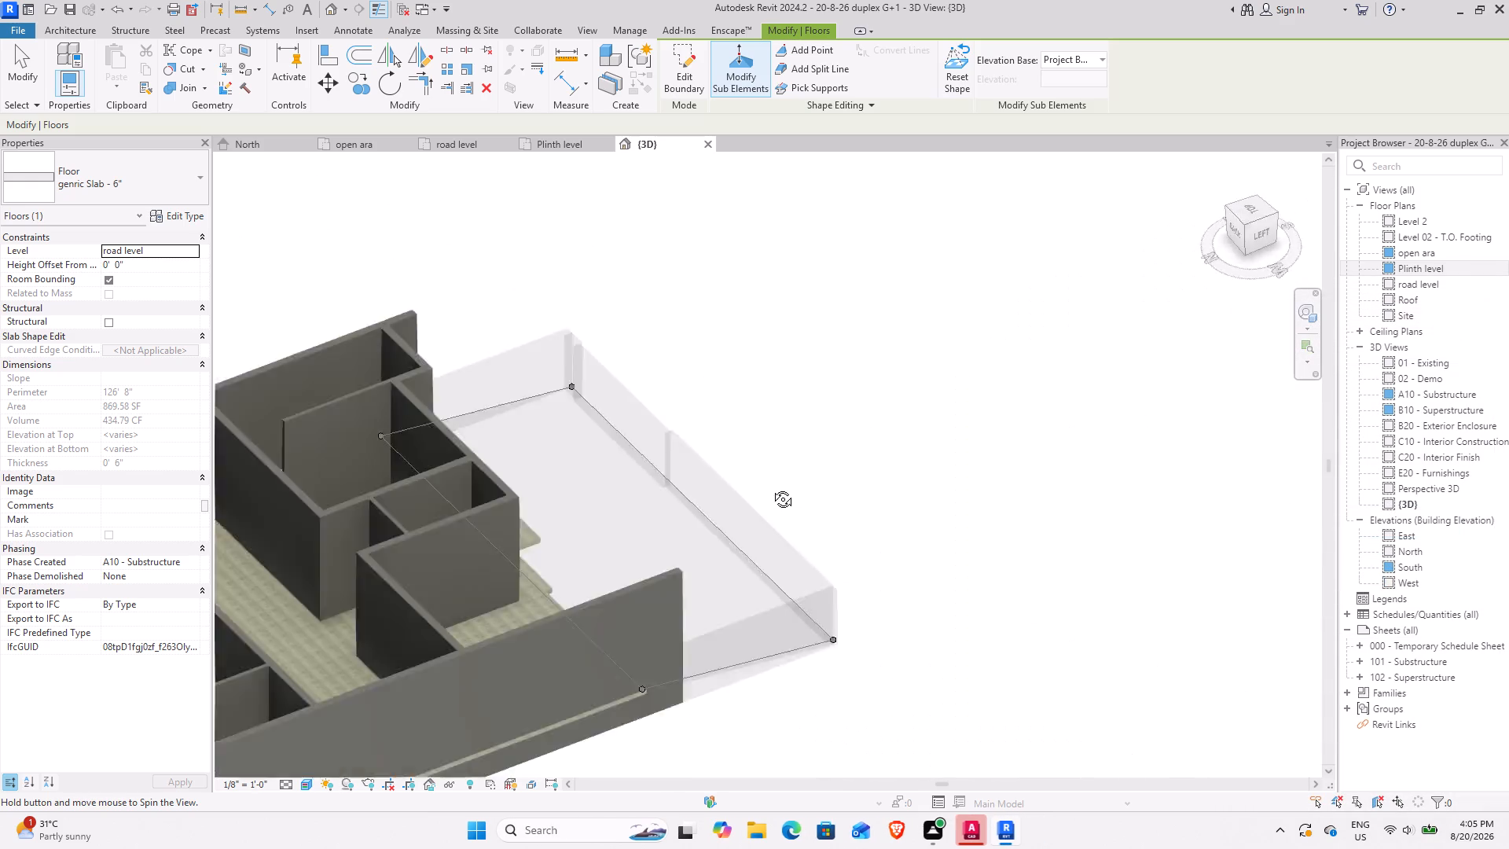
{"action": "left_click", "coordinate": [769, 407]}
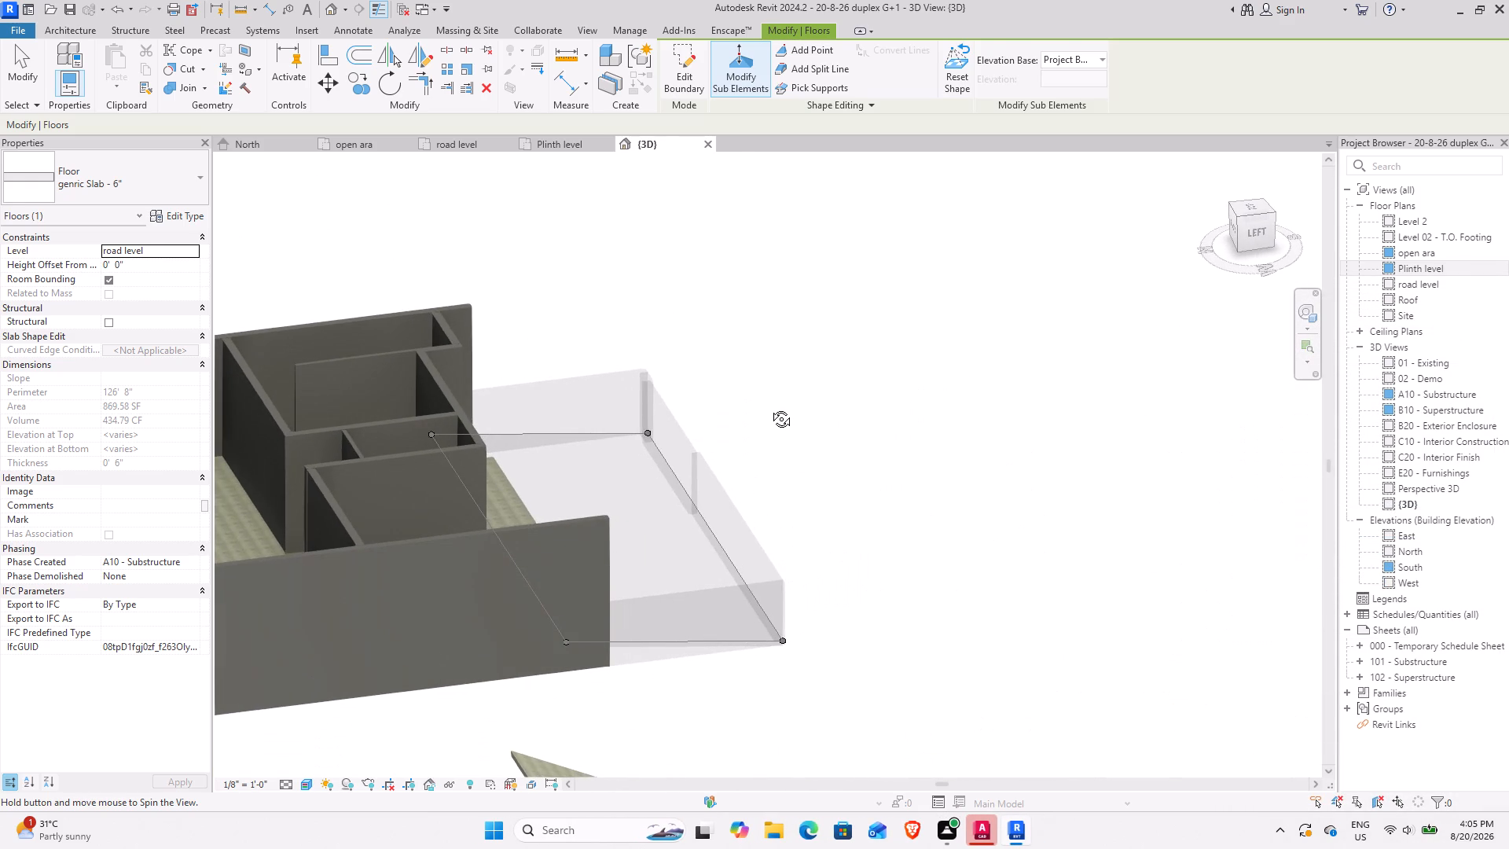
{"action": "key", "text": "Escape"}
{"action": "key", "text": "Escape"}
{"action": "scroll", "coordinate": [769, 407], "scroll_direction": "down", "scroll_amount": 4}
{"action": "middle_click_drag", "start_coordinate": [790, 416], "coordinate": [608, 452], "text": "shift"}
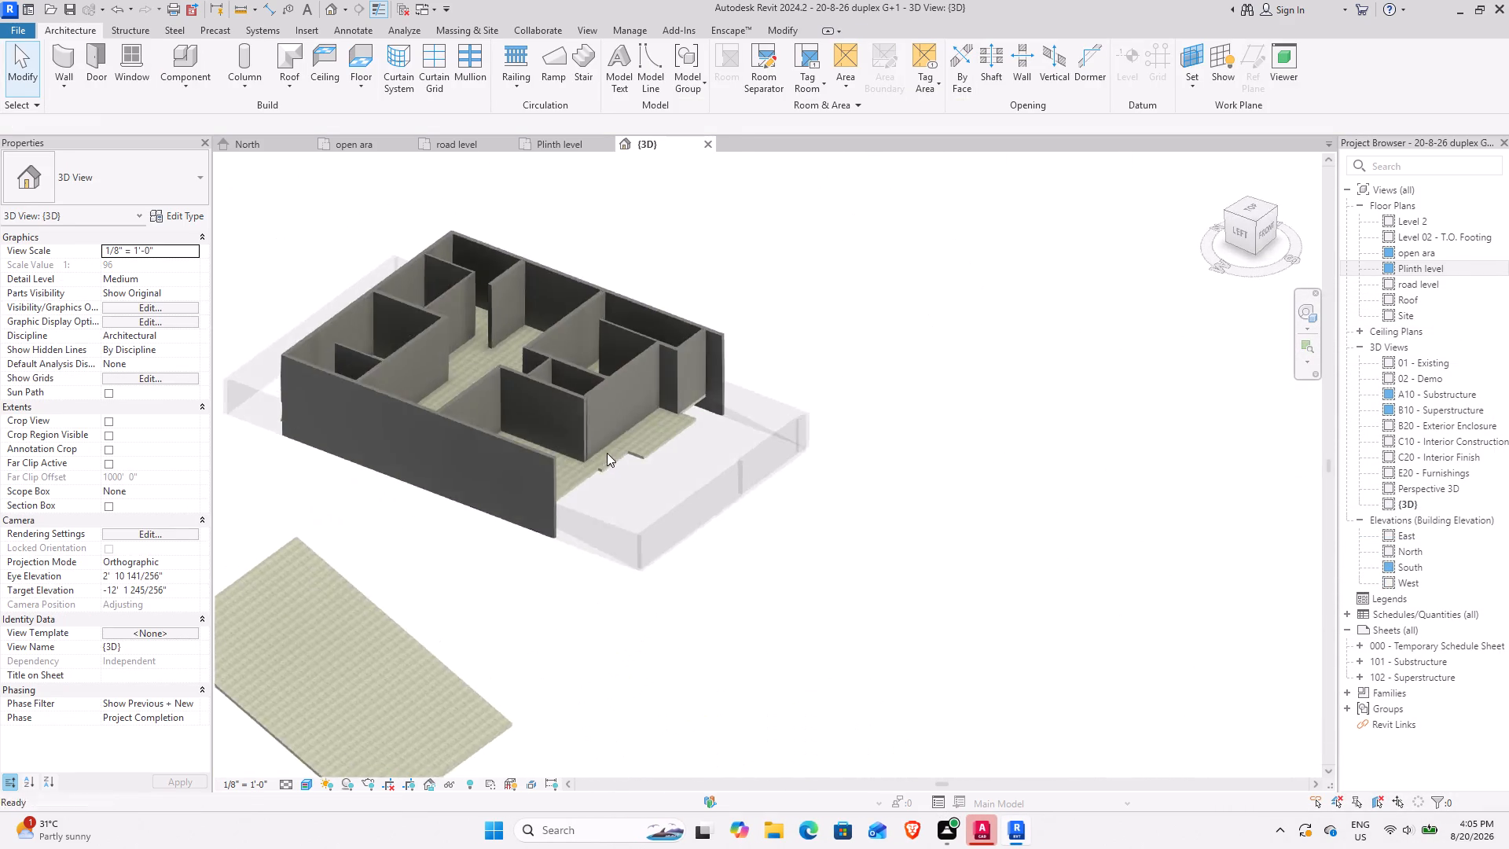
{"action": "middle_click_drag", "start_coordinate": [705, 494], "coordinate": [622, 498]}
{"action": "scroll", "coordinate": [644, 456], "scroll_direction": "up", "scroll_amount": 7}
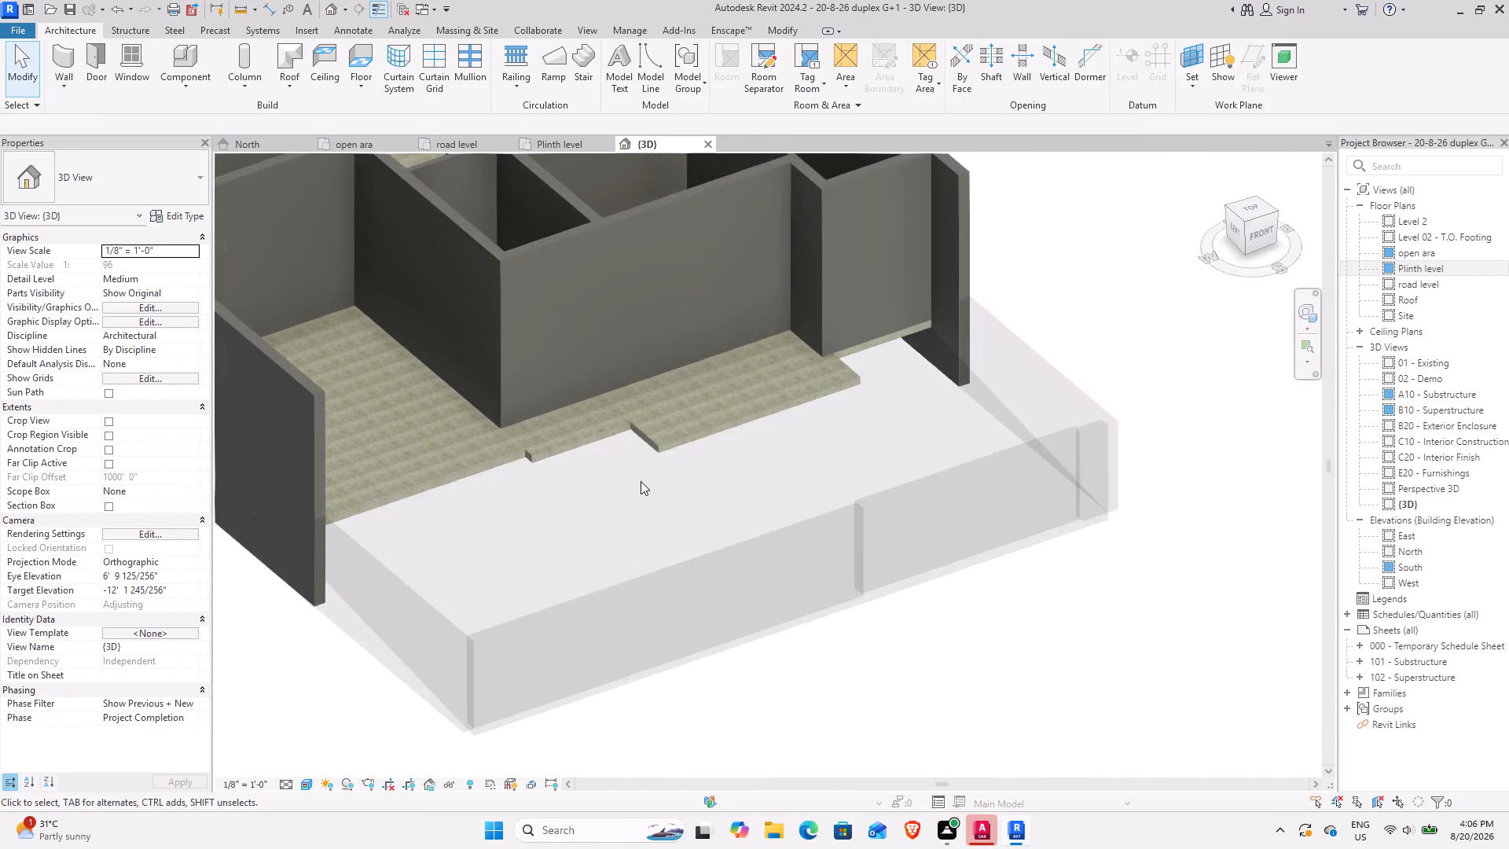
{"action": "middle_click_drag", "start_coordinate": [640, 482], "coordinate": [788, 546]}
{"action": "left_click", "coordinate": [742, 268]}
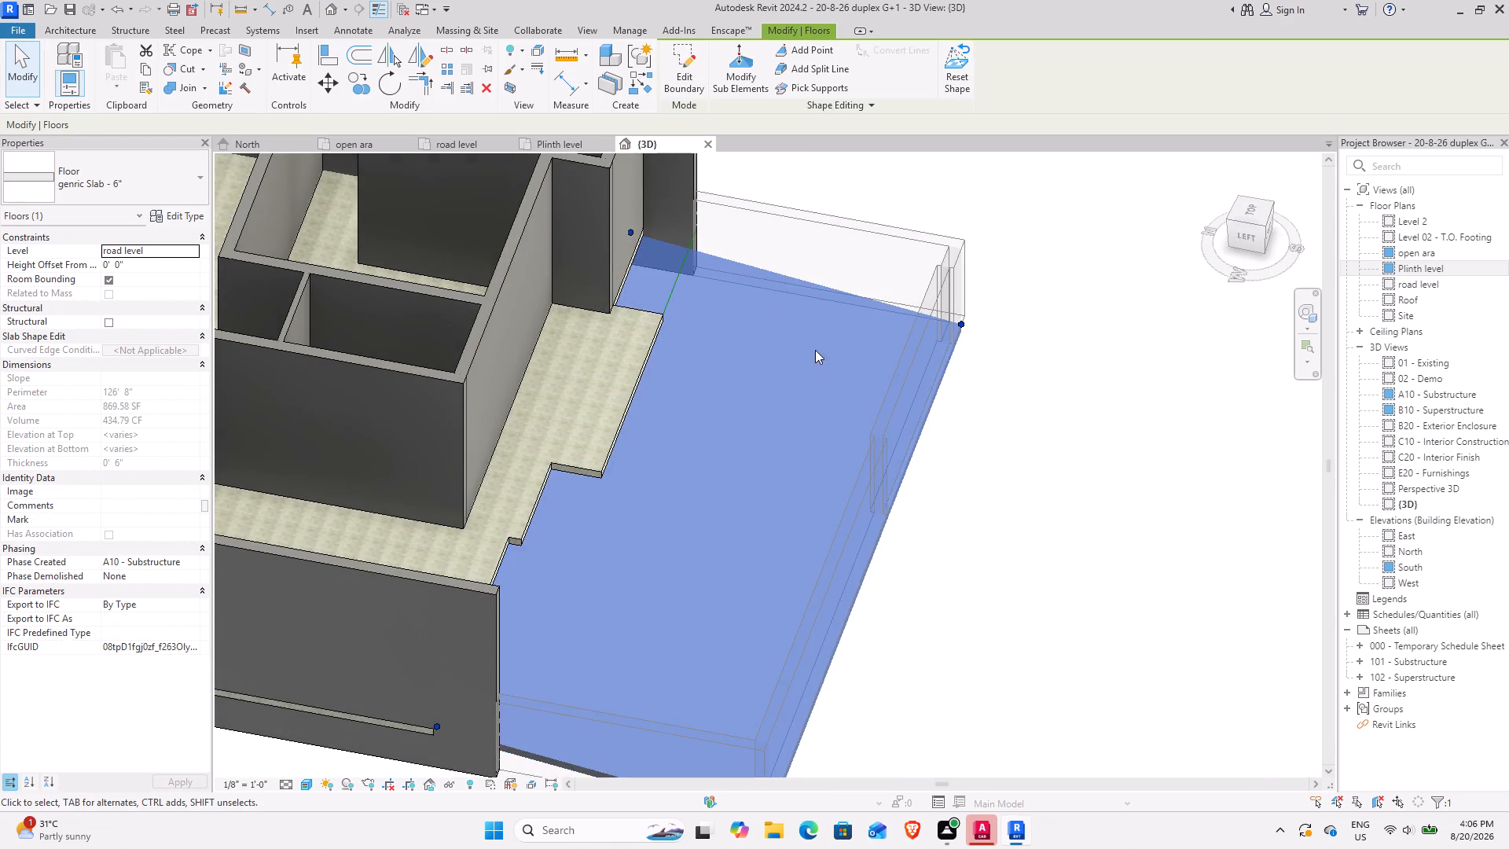
{"action": "scroll", "coordinate": [806, 390], "scroll_direction": "down", "scroll_amount": 4}
{"action": "middle_click_drag", "start_coordinate": [889, 450], "coordinate": [642, 466], "text": "shift"}
{"action": "middle_click_drag", "start_coordinate": [969, 500], "coordinate": [832, 356], "text": "shift"}
{"action": "left_click", "coordinate": [953, 651]}
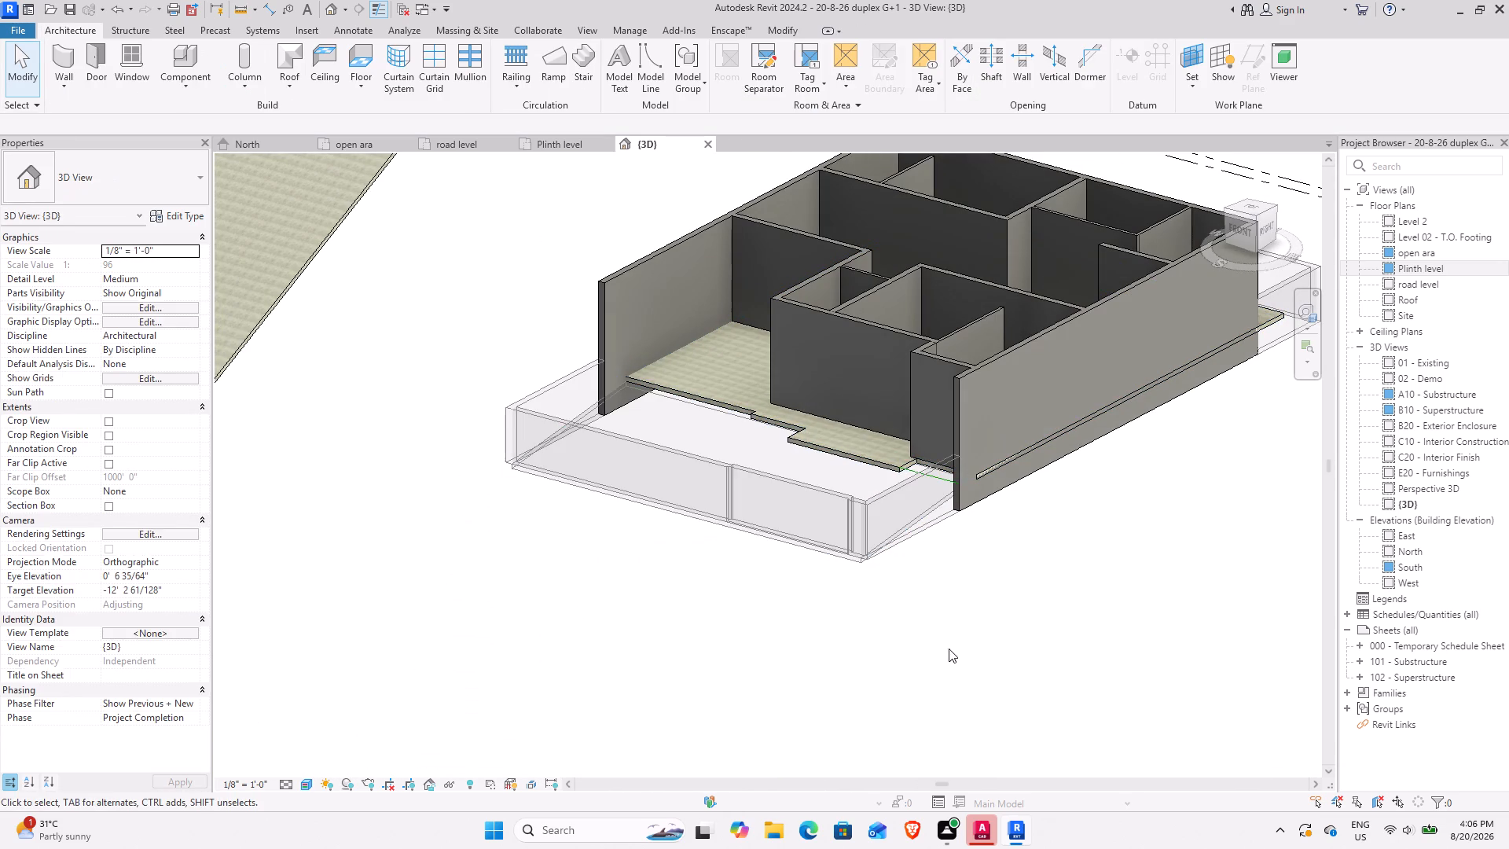
Set the 3D view's visual style to Shaded.
{"action": "scroll", "coordinate": [901, 462], "scroll_direction": "up", "scroll_amount": 3}
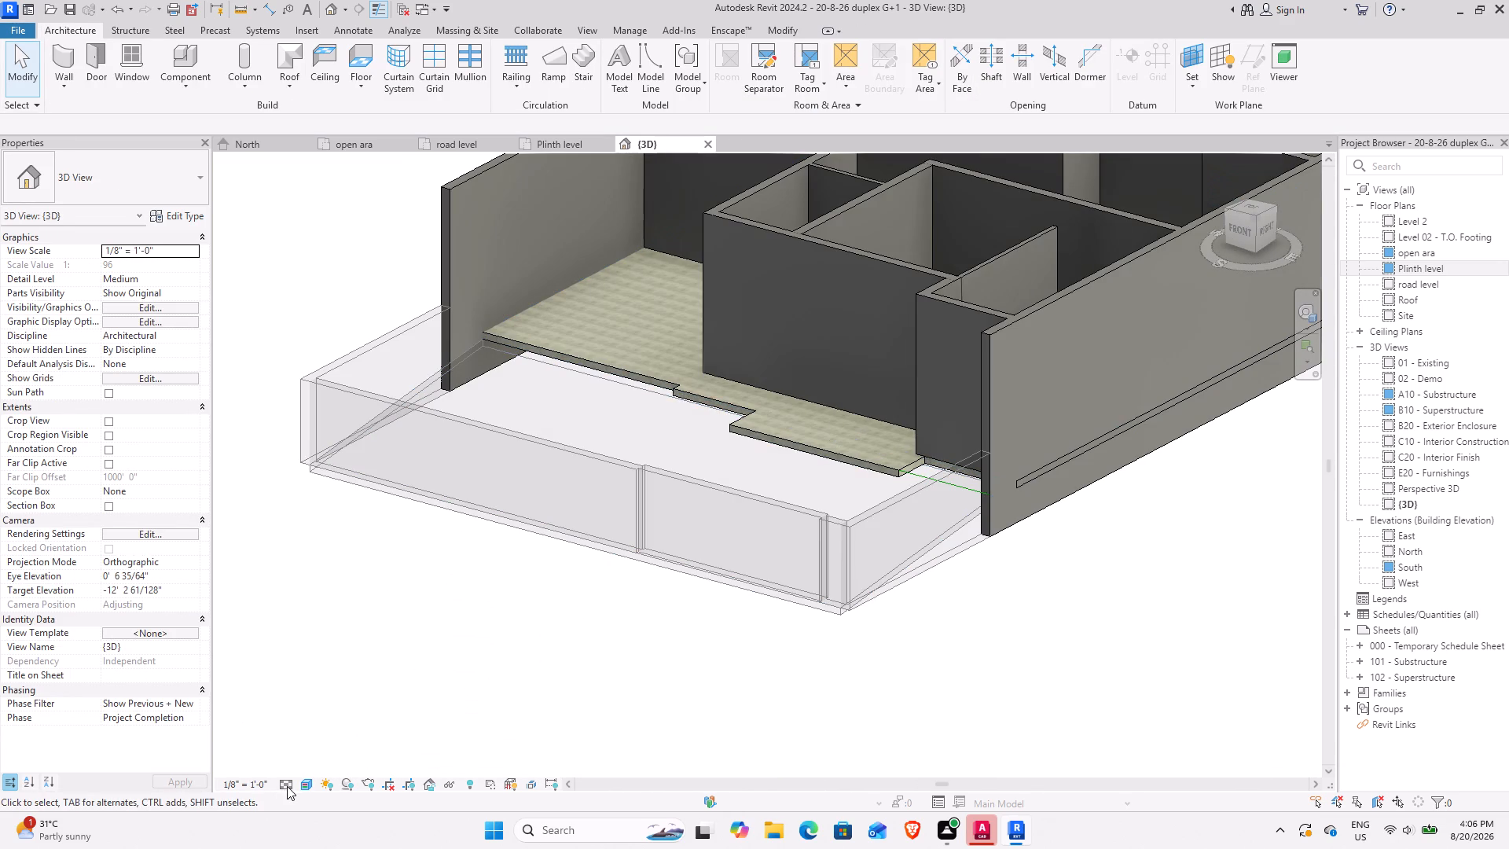
{"action": "left_click", "coordinate": [299, 786]}
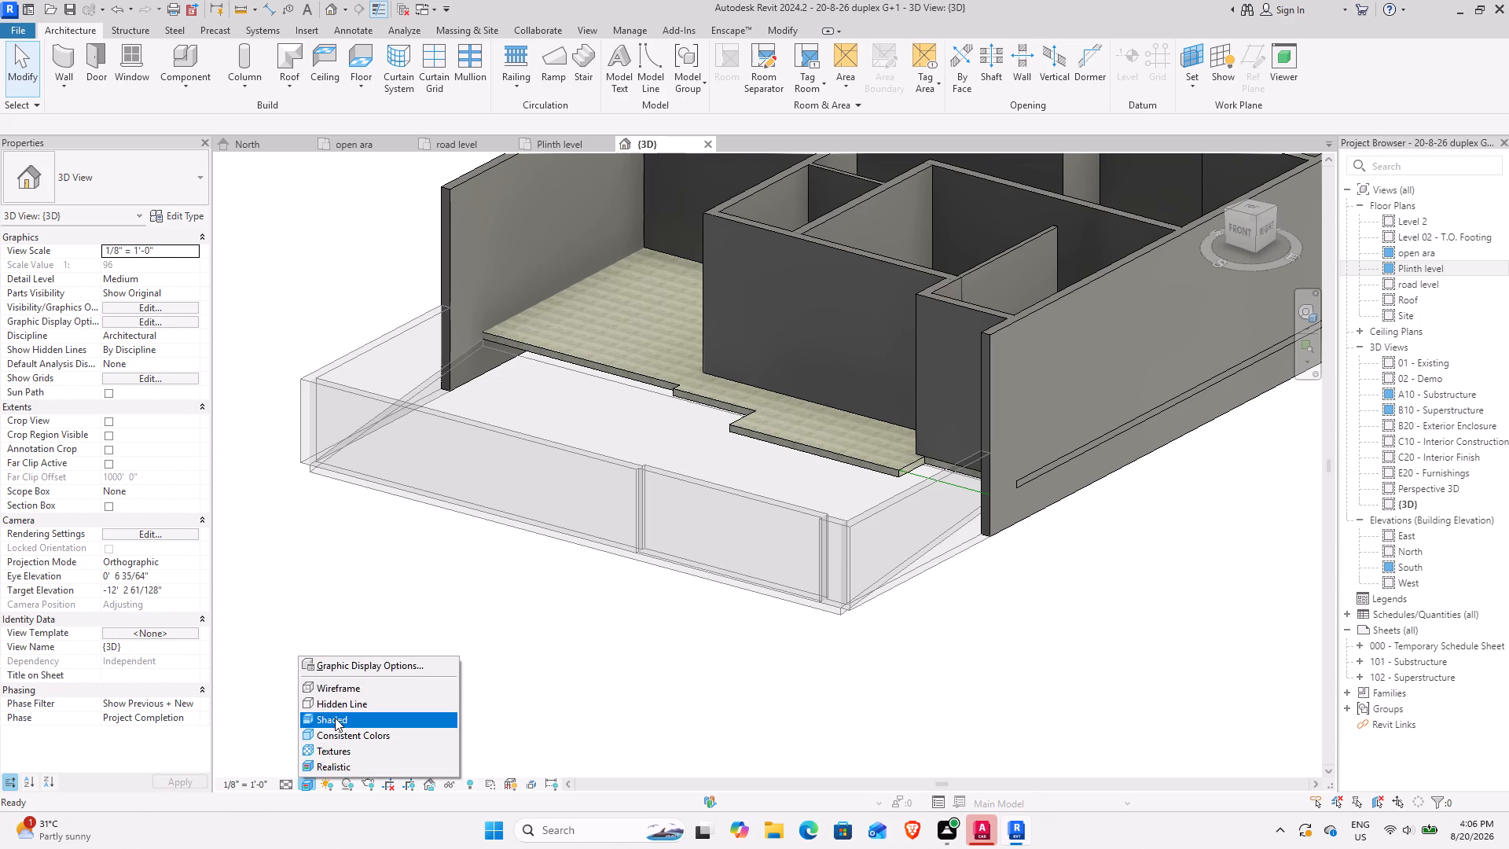
{"action": "left_click", "coordinate": [335, 718]}
Examine how the shaded front yard slab meets the plinth edge, the side walls and the front boundary wall.
{"action": "scroll", "coordinate": [549, 683], "scroll_direction": "down", "scroll_amount": 2}
{"action": "middle_click_drag", "start_coordinate": [553, 679], "coordinate": [603, 748], "text": "shift"}
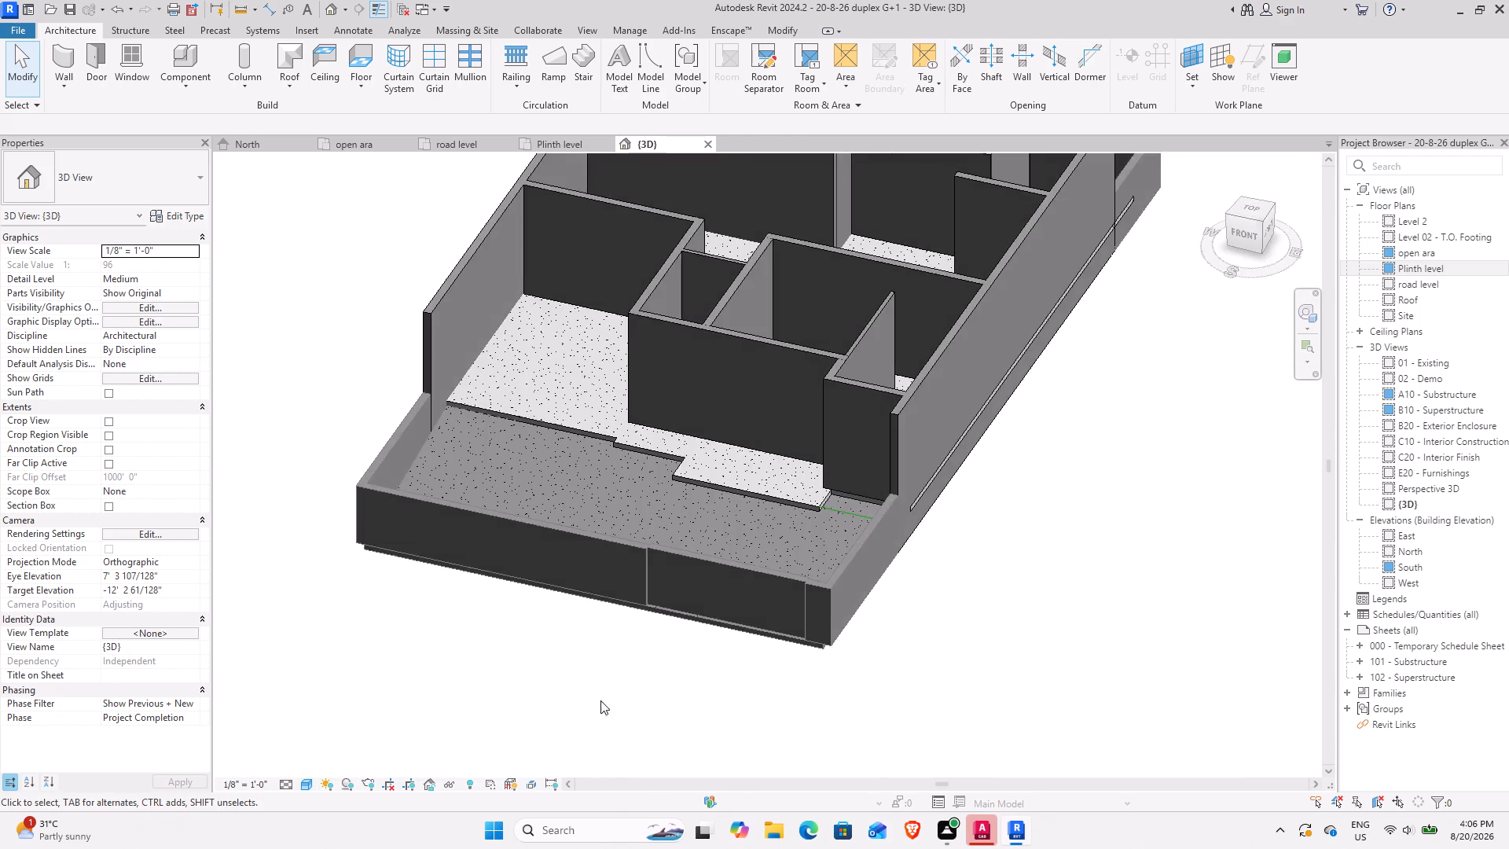
{"action": "middle_click_drag", "start_coordinate": [597, 684], "coordinate": [890, 616]}
{"action": "middle_click_drag", "start_coordinate": [887, 616], "coordinate": [641, 685]}
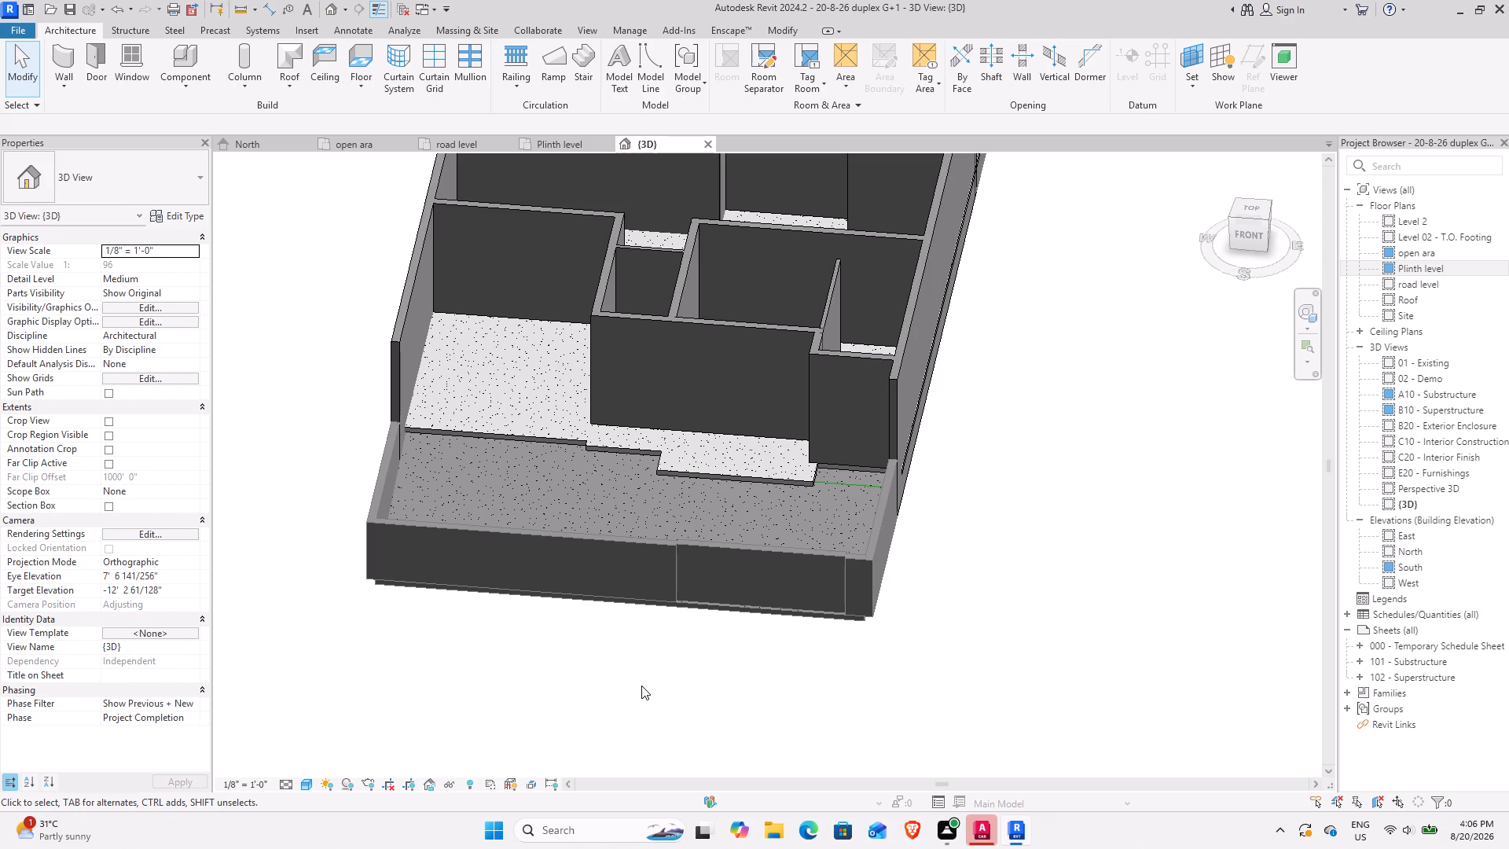
{"action": "scroll", "coordinate": [606, 459], "scroll_direction": "up", "scroll_amount": 3}
{"action": "scroll", "coordinate": [613, 475], "scroll_direction": "down", "scroll_amount": 3}
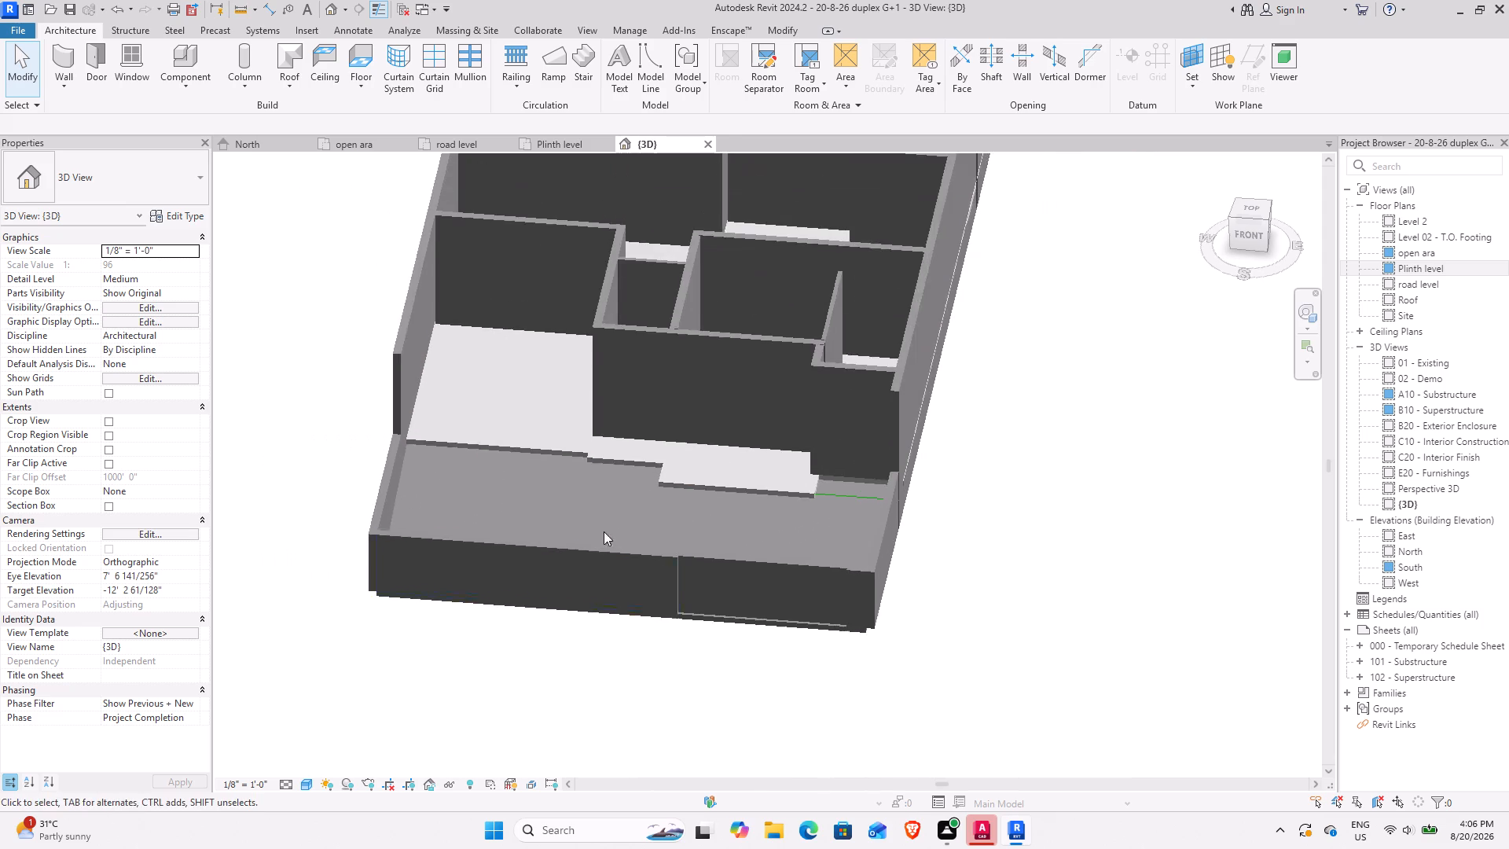
{"action": "middle_click_drag", "start_coordinate": [595, 553], "coordinate": [541, 575], "text": "shift"}
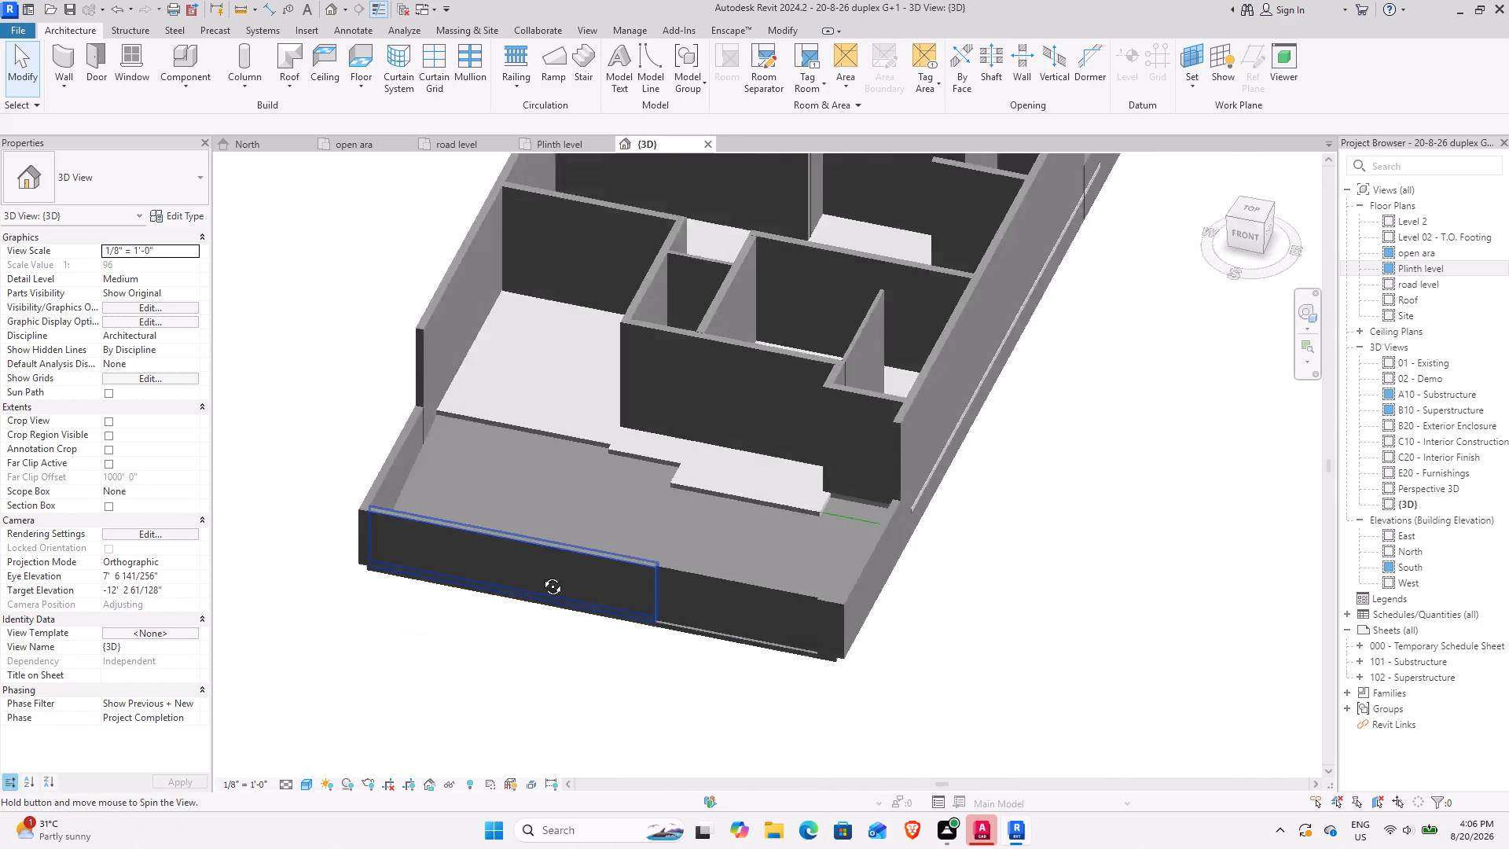
{"action": "middle_click_drag", "start_coordinate": [541, 575], "coordinate": [518, 579], "text": "shift"}
{"action": "middle_click_drag", "start_coordinate": [651, 573], "coordinate": [490, 656], "text": "shift"}
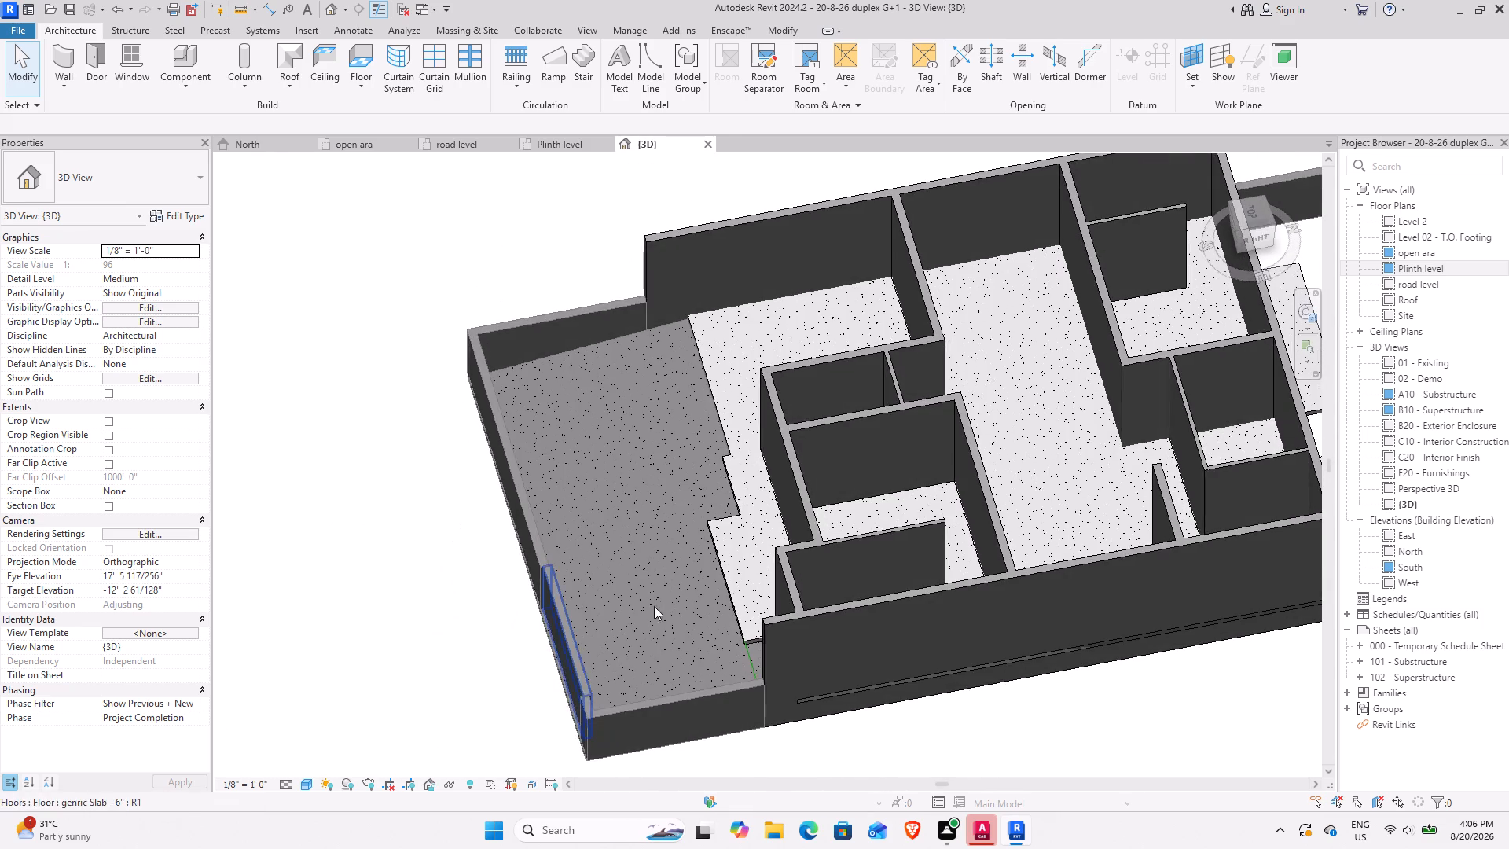
{"action": "middle_click_drag", "start_coordinate": [642, 605], "coordinate": [801, 538], "text": "shift"}
{"action": "scroll", "coordinate": [692, 665], "scroll_direction": "up", "scroll_amount": 6}
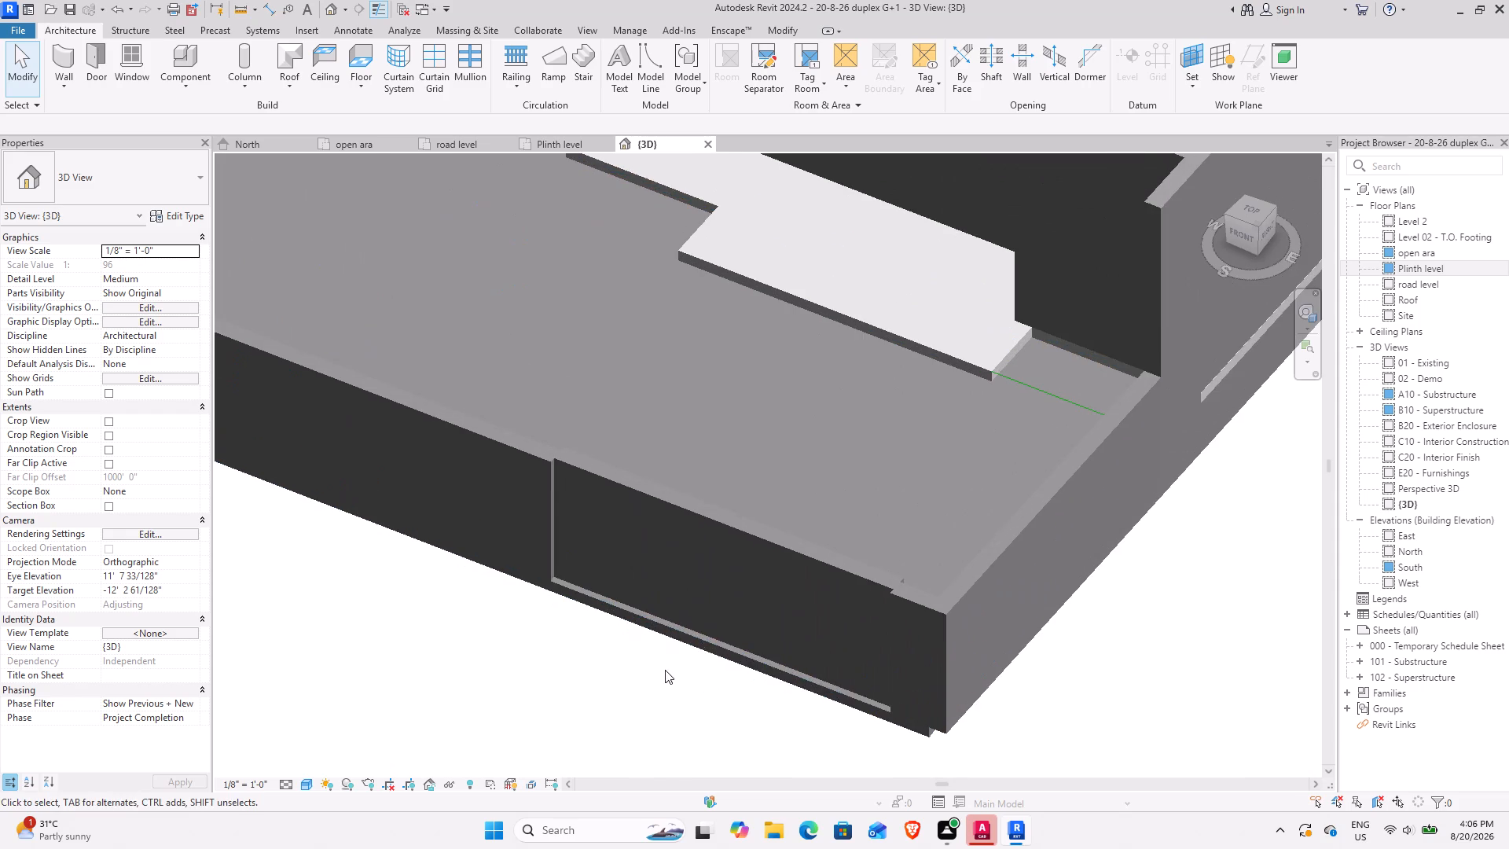
{"action": "scroll", "coordinate": [768, 626], "scroll_direction": "down", "scroll_amount": 3}
{"action": "middle_click_drag", "start_coordinate": [816, 557], "coordinate": [690, 416], "text": "shift"}
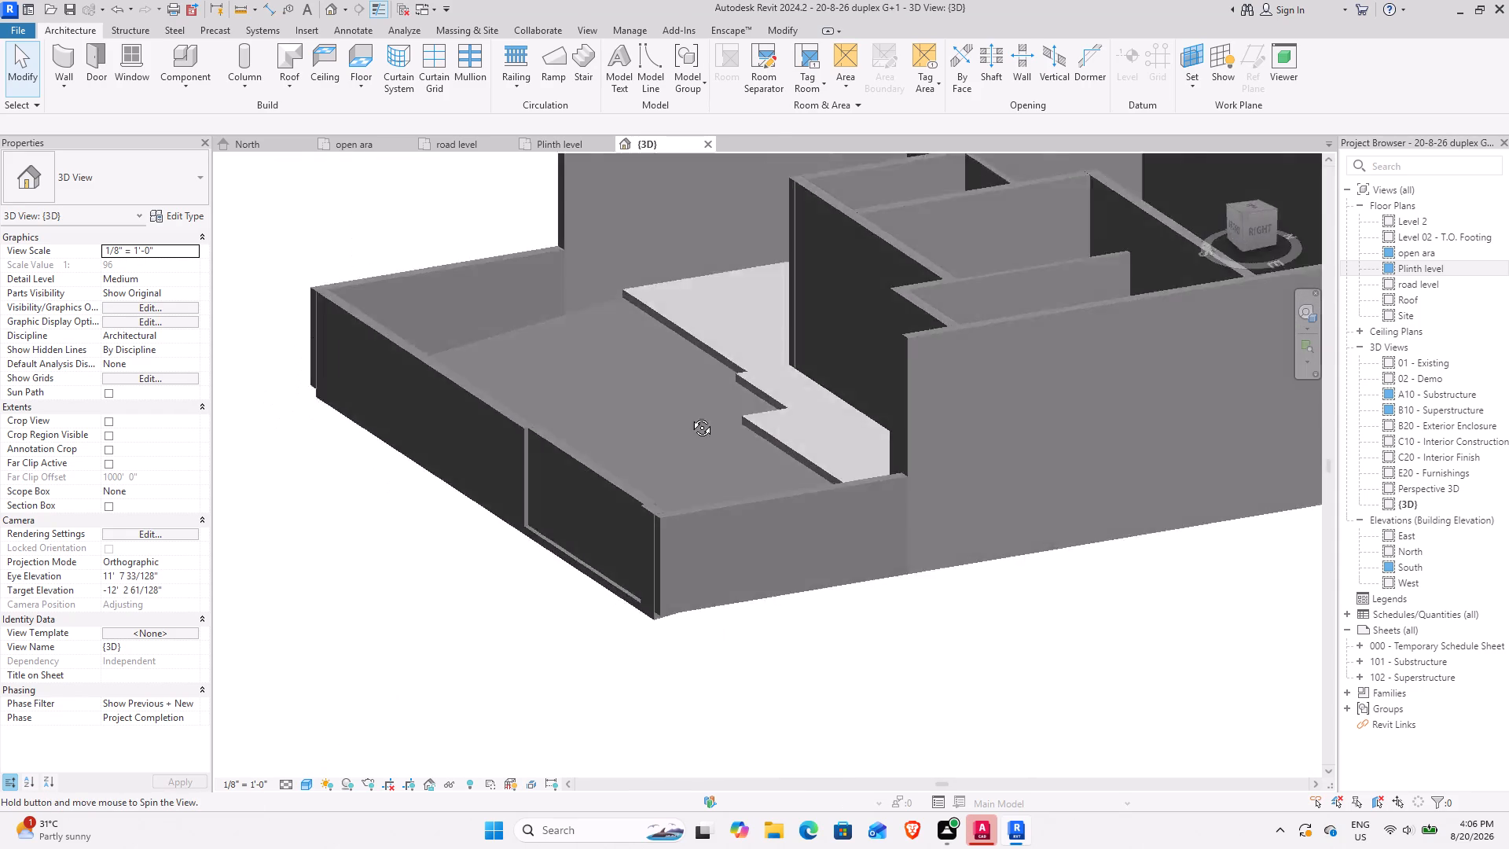
{"action": "middle_click_drag", "start_coordinate": [690, 416], "coordinate": [927, 432], "text": "shift"}
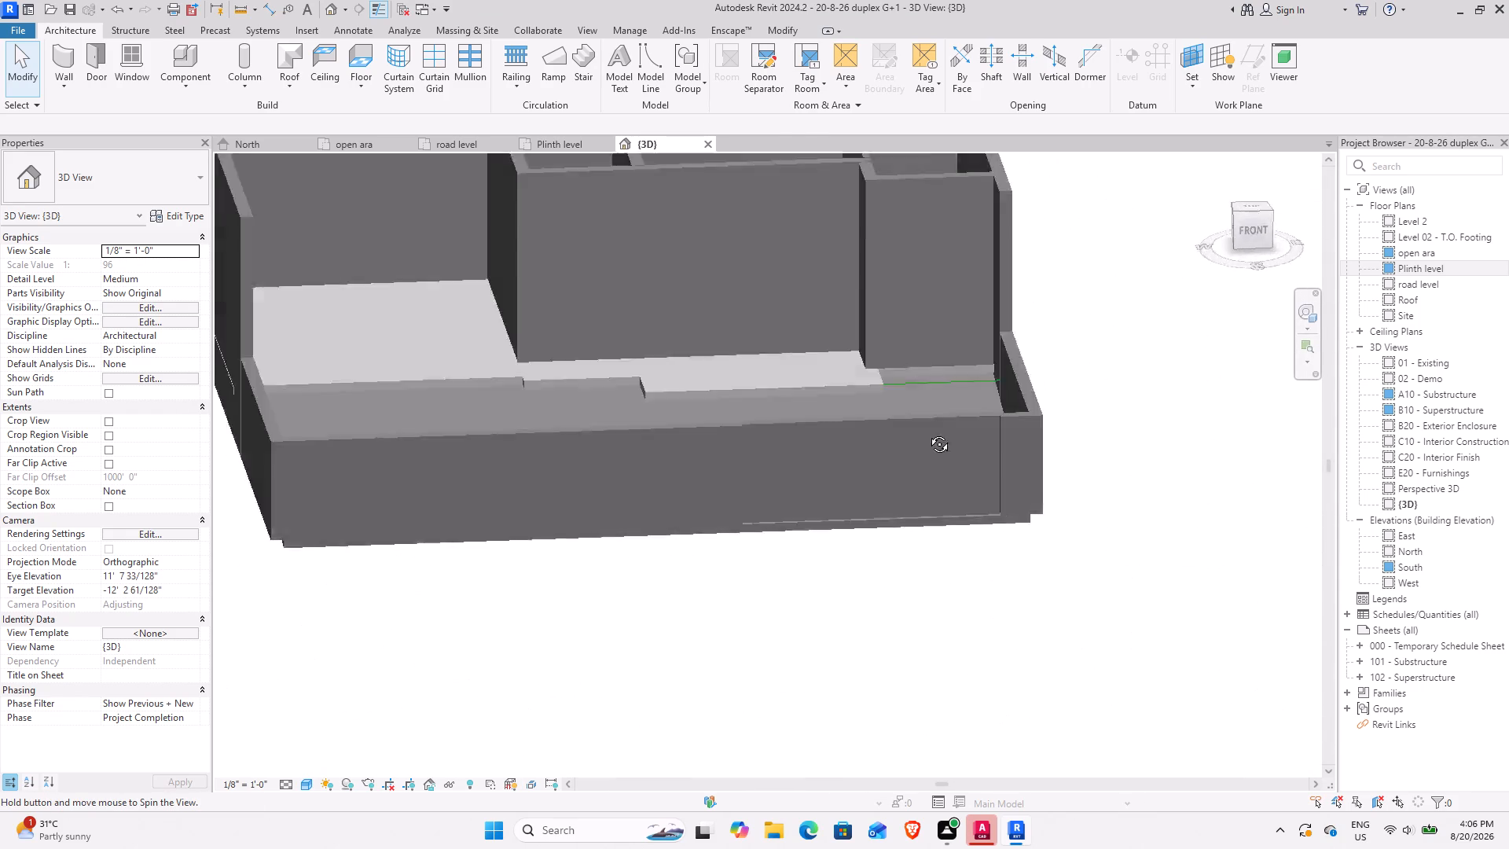
{"action": "middle_click_drag", "start_coordinate": [927, 432], "coordinate": [876, 595], "text": "shift"}
{"action": "middle_click_drag", "start_coordinate": [819, 492], "coordinate": [879, 469], "text": "shift"}
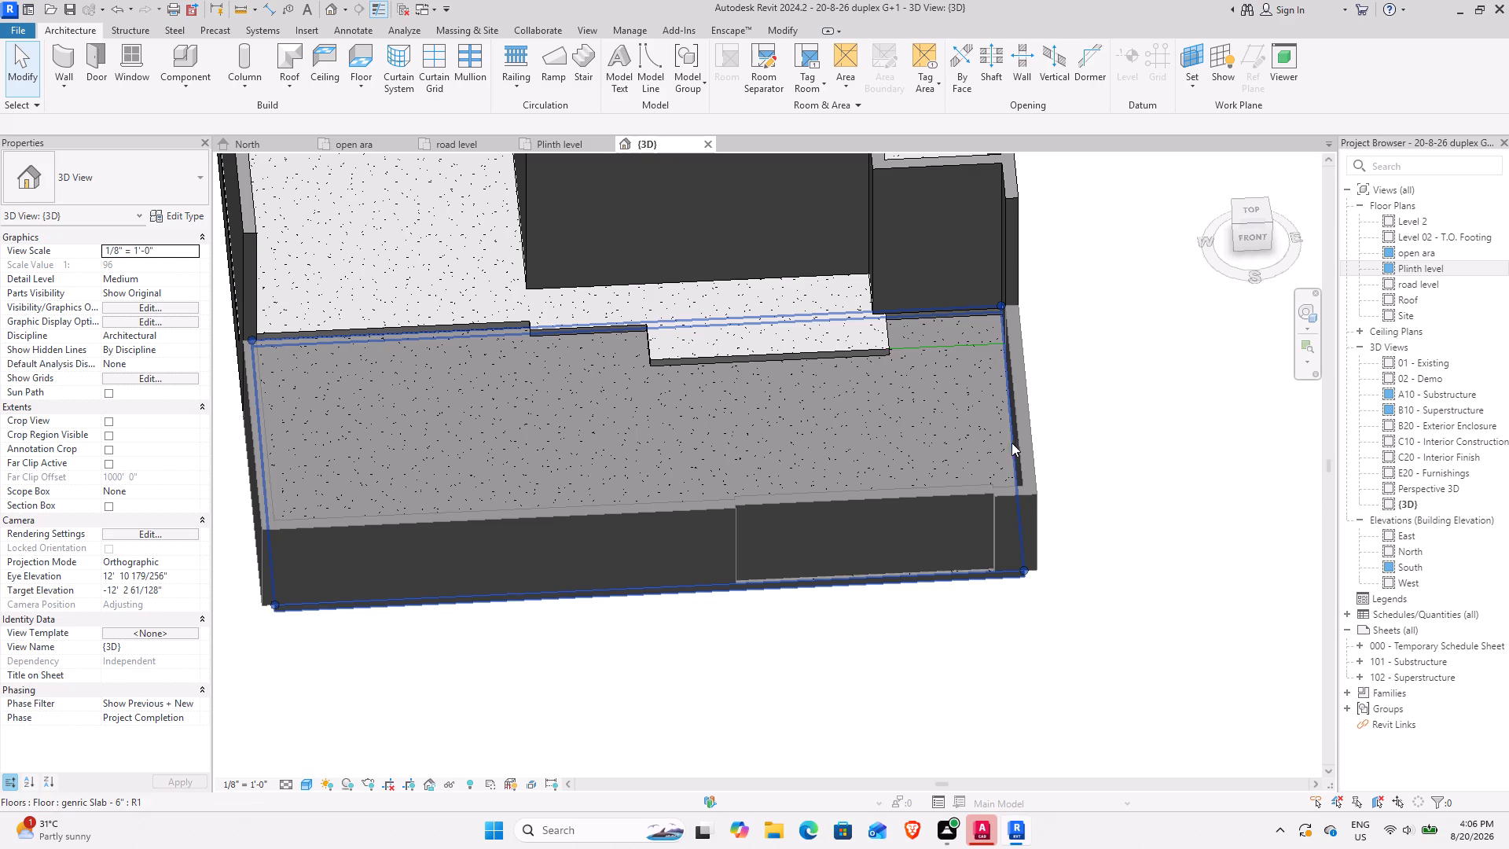
Open the front yard slab's boundary sketch, examine it in the open ara floor plan, and finish the sketch.
{"action": "left_click", "coordinate": [1005, 403]}
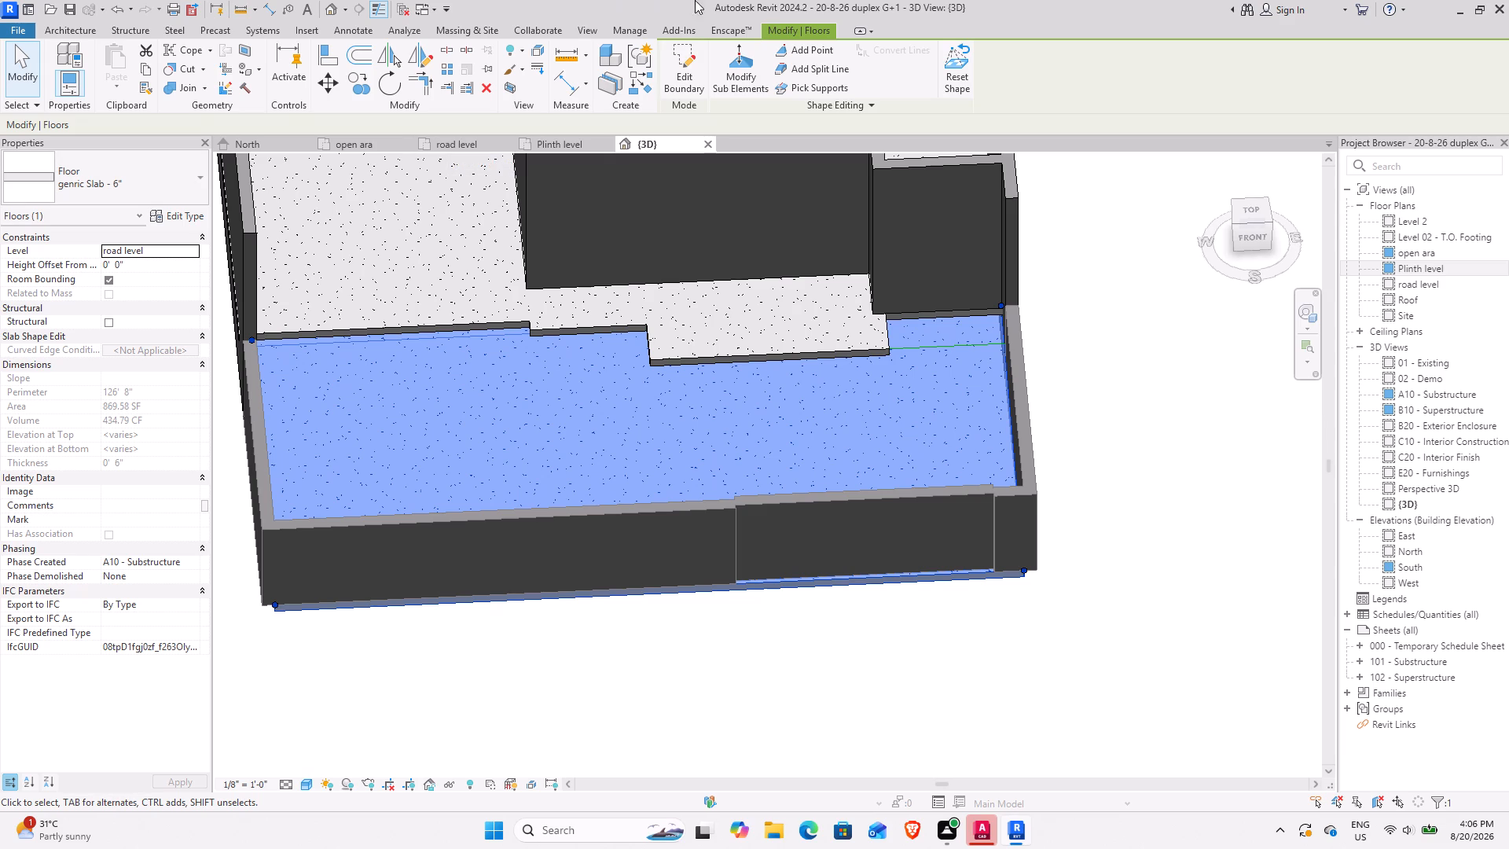
{"action": "left_click", "coordinate": [683, 69]}
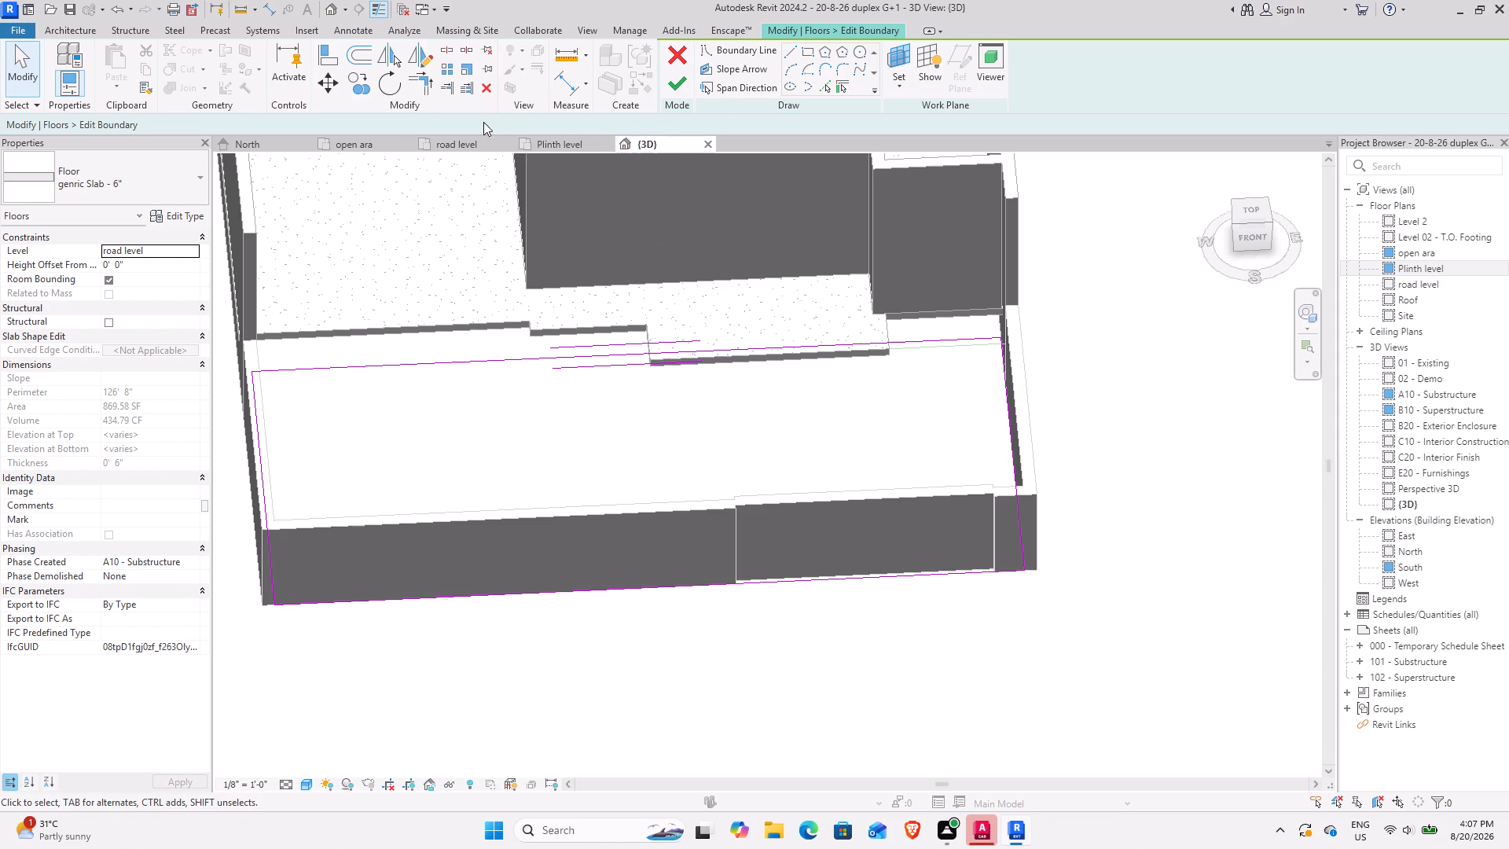
{"action": "left_click", "coordinate": [363, 149]}
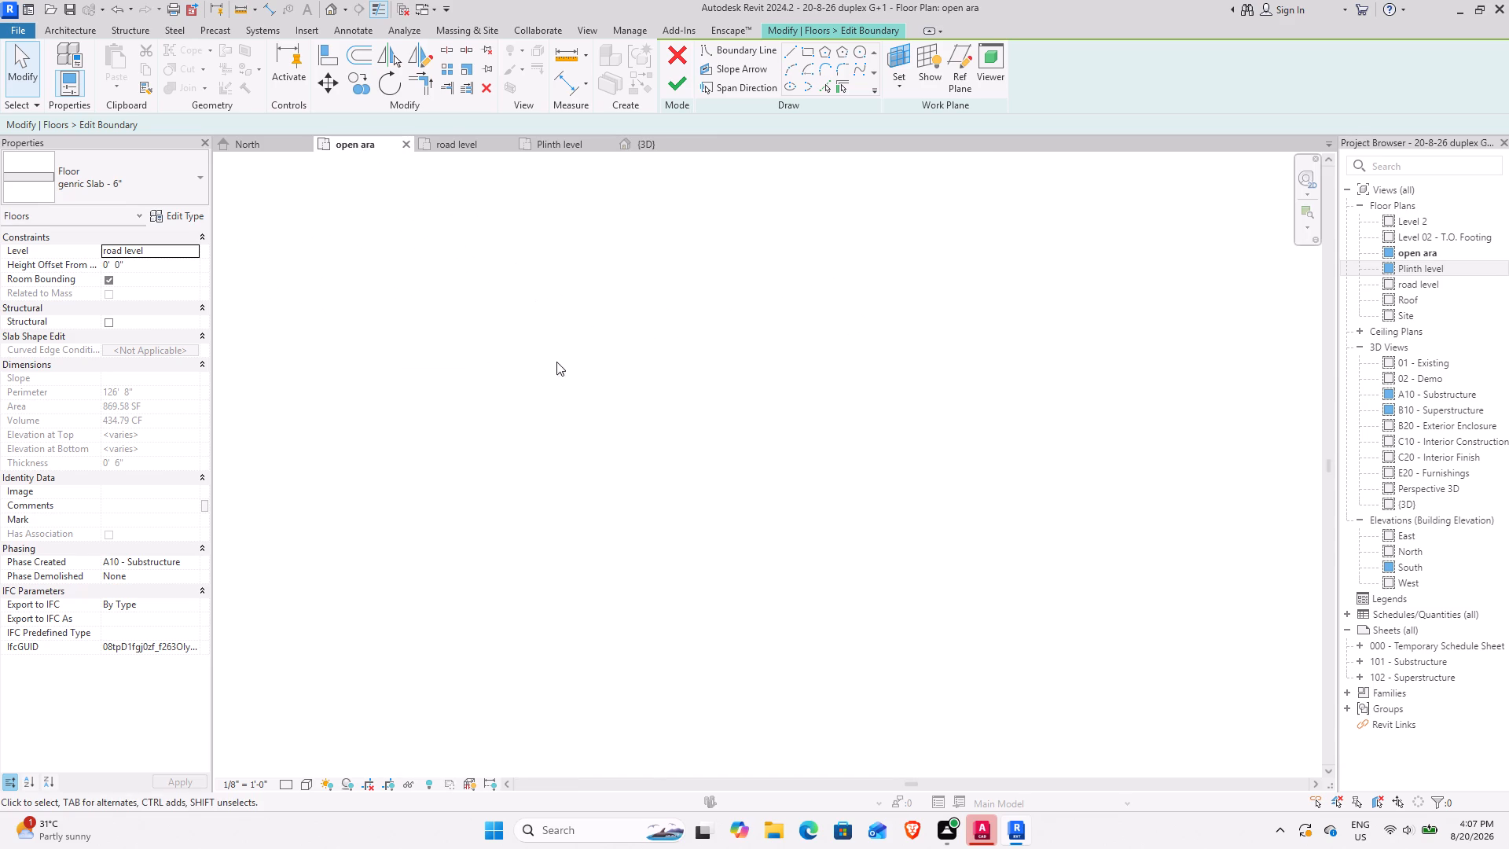
{"action": "scroll", "coordinate": [556, 363], "scroll_direction": "down", "scroll_amount": 15}
{"action": "scroll", "coordinate": [659, 469], "scroll_direction": "up", "scroll_amount": 6}
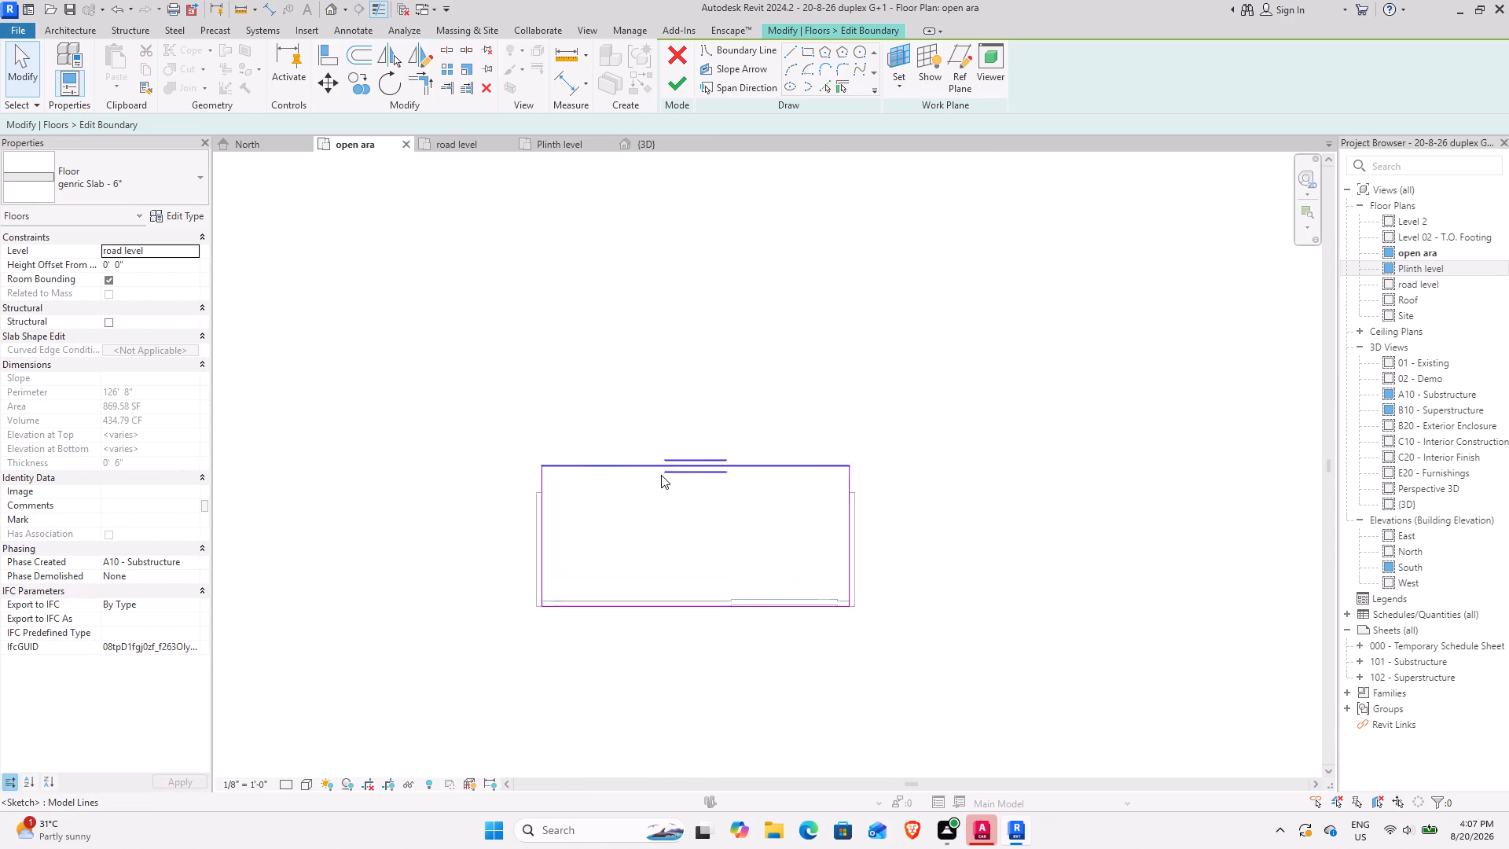
{"action": "scroll", "coordinate": [661, 475], "scroll_direction": "up", "scroll_amount": 7}
{"action": "scroll", "coordinate": [548, 270], "scroll_direction": "down", "scroll_amount": 8}
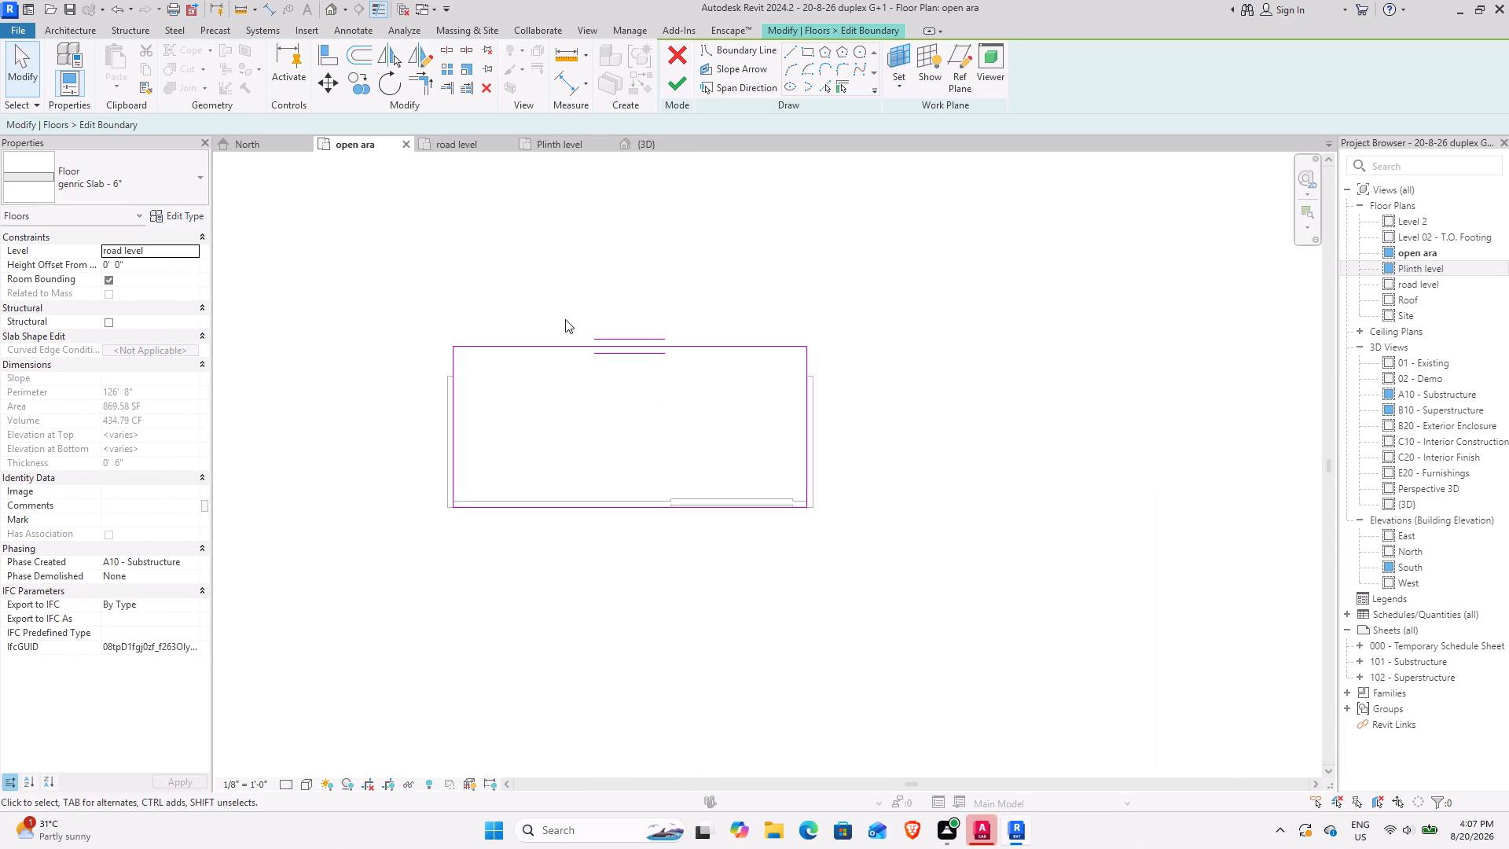
{"action": "middle_click_drag", "start_coordinate": [604, 274], "coordinate": [560, 513]}
{"action": "scroll", "coordinate": [542, 454], "scroll_direction": "down", "scroll_amount": 4}
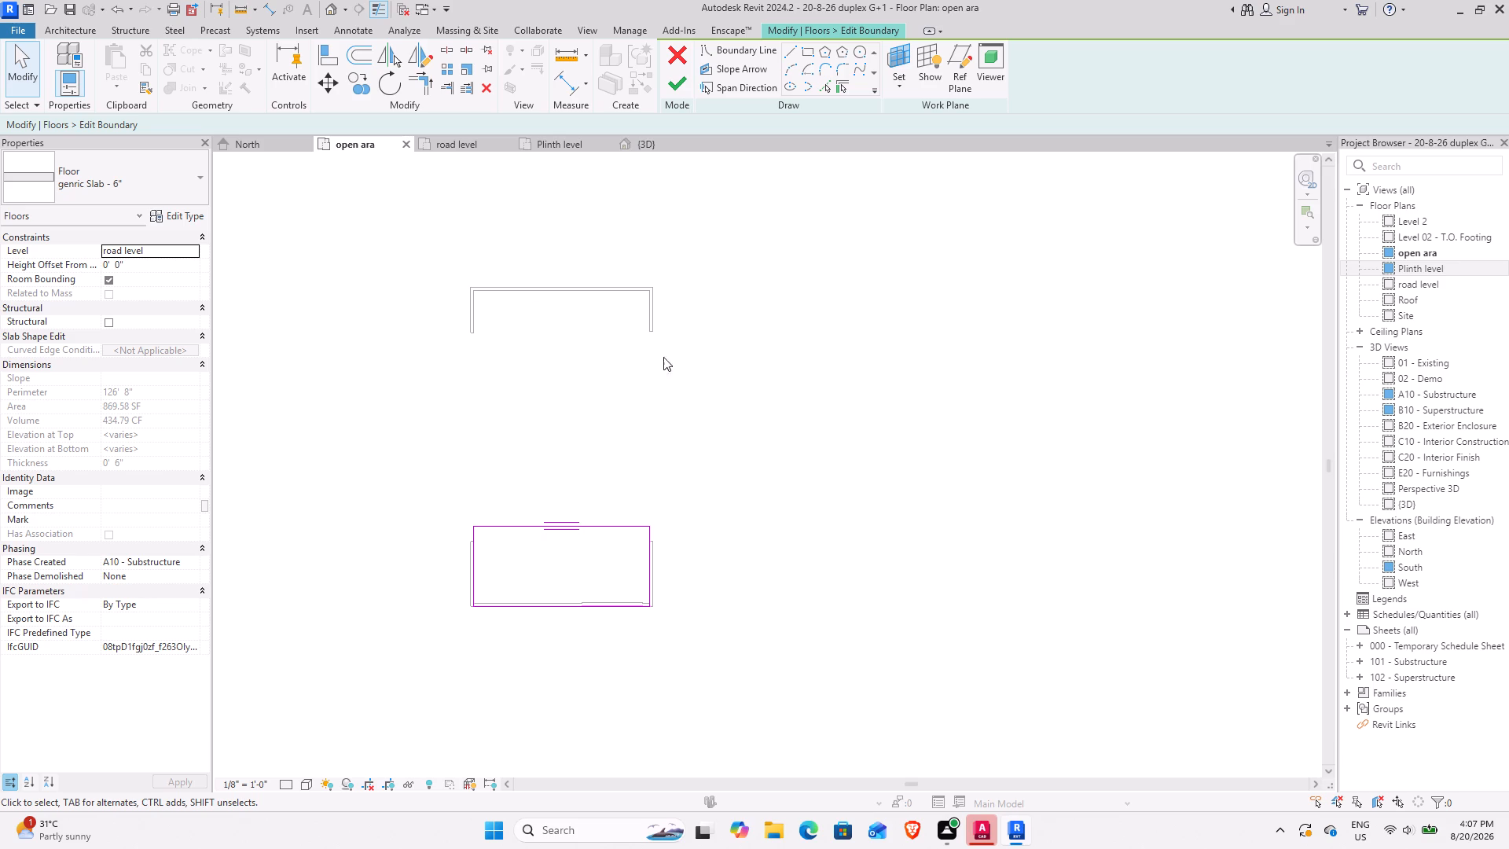
{"action": "scroll", "coordinate": [531, 519], "scroll_direction": "up", "scroll_amount": 4}
{"action": "scroll", "coordinate": [586, 622], "scroll_direction": "up", "scroll_amount": 3}
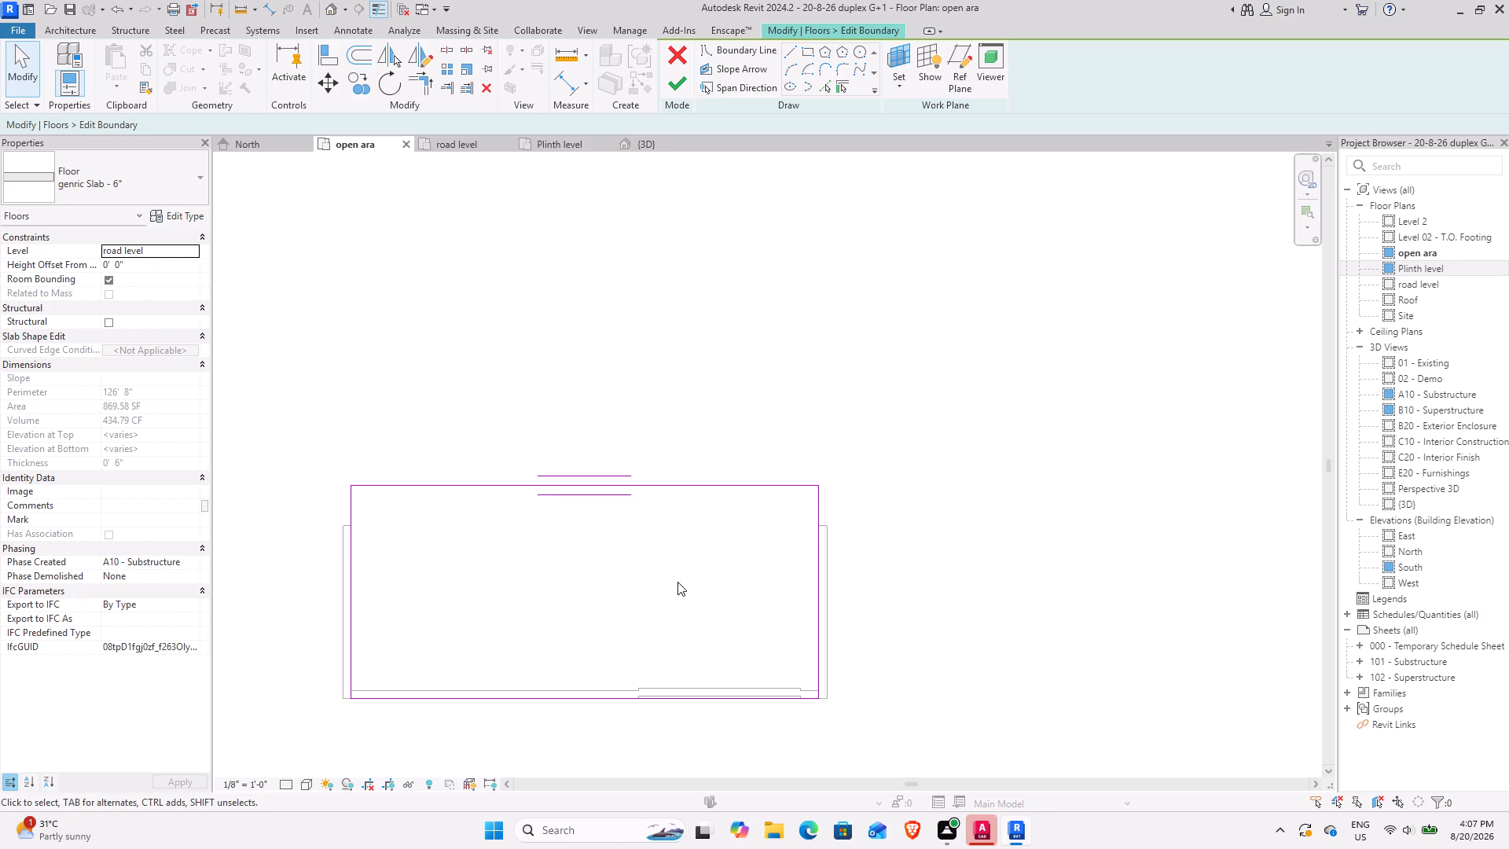
{"action": "scroll", "coordinate": [677, 582], "scroll_direction": "down", "scroll_amount": 3}
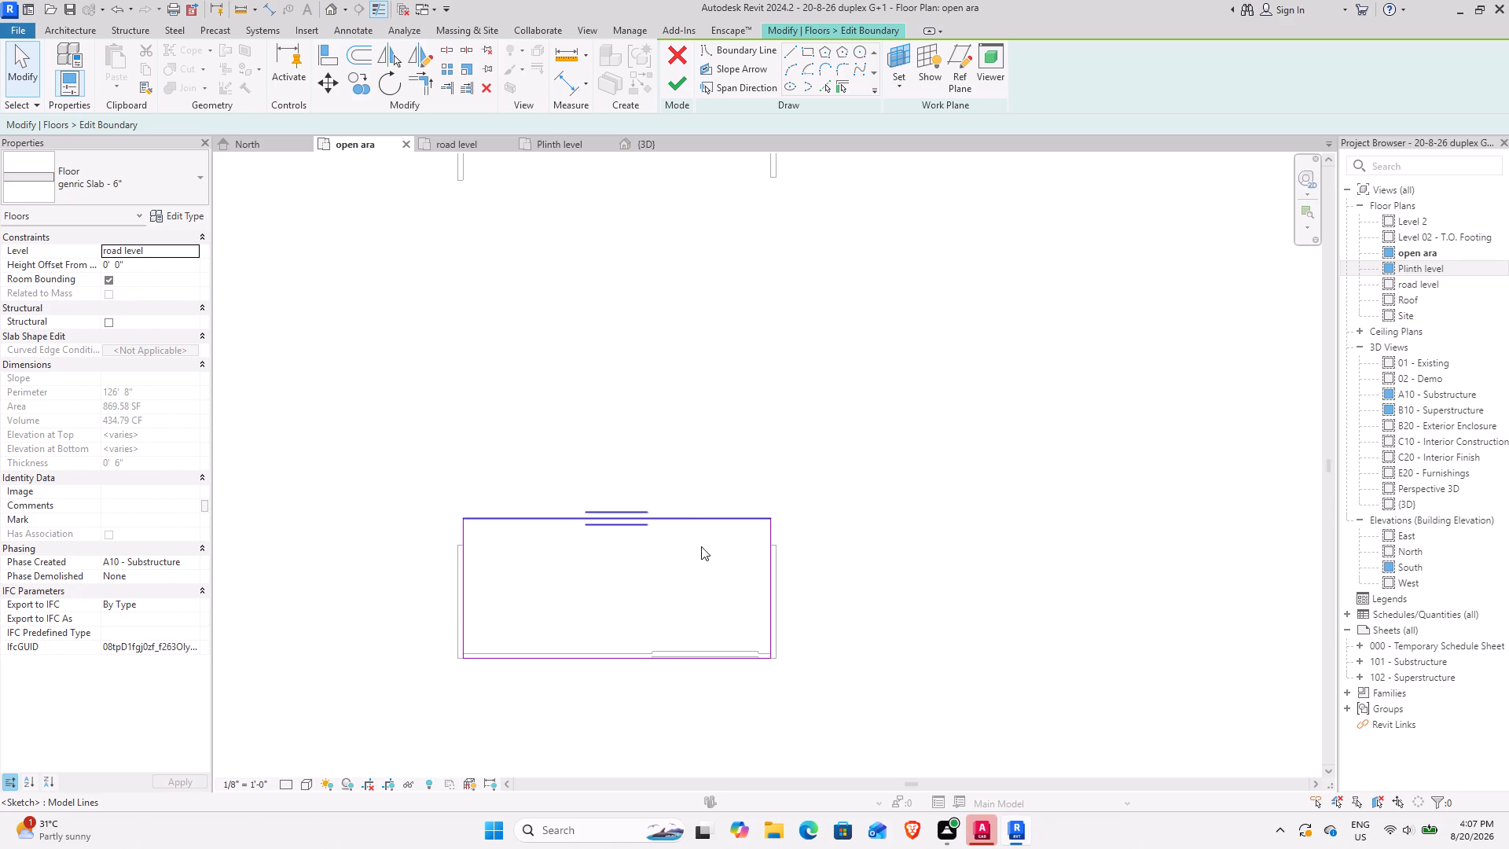
{"action": "left_click", "coordinate": [677, 513]}
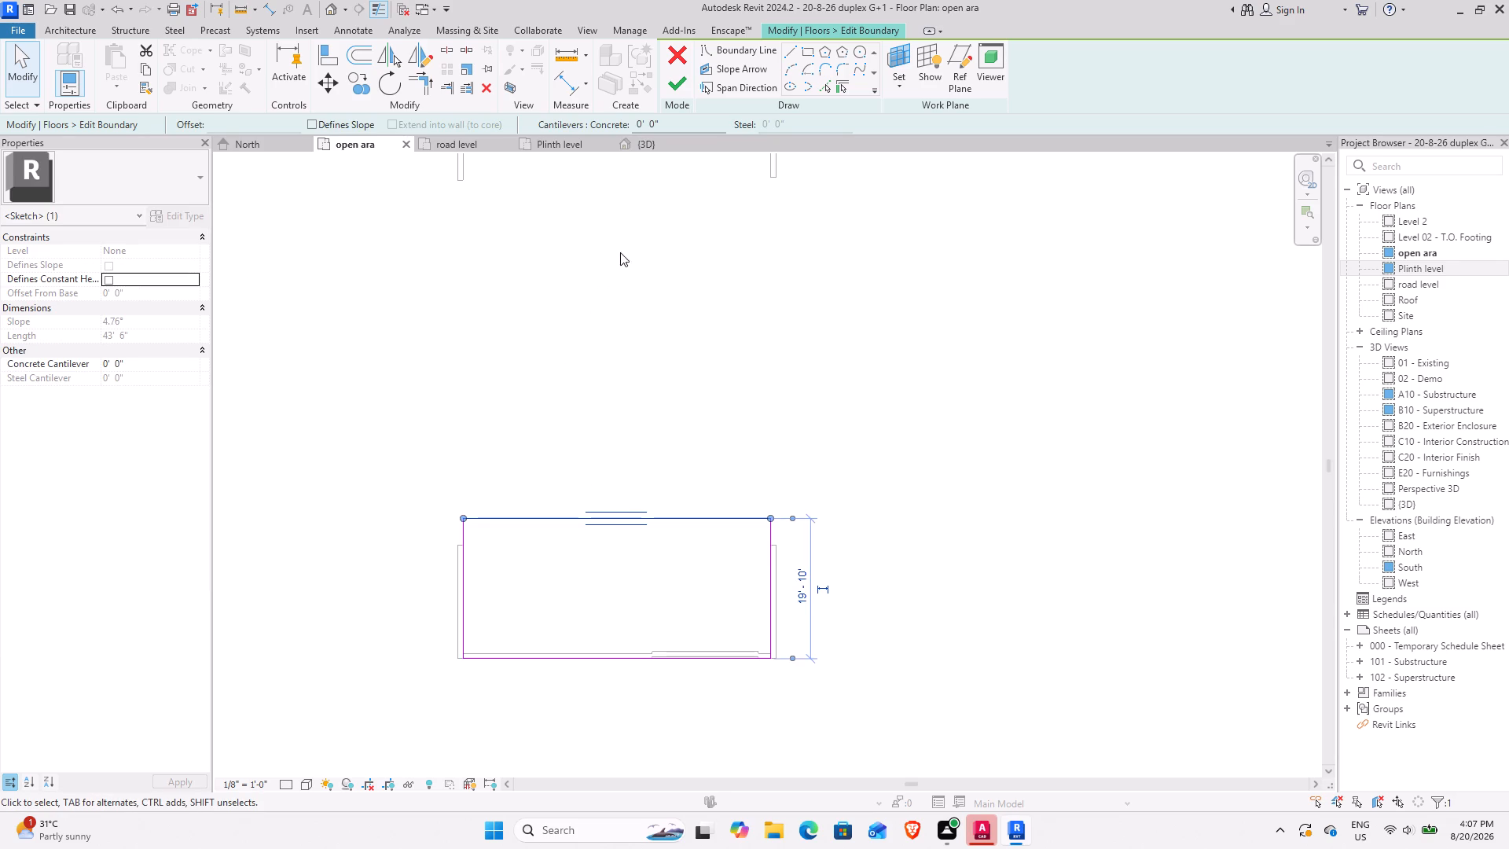
{"action": "left_click", "coordinate": [686, 85]}
Return to the 3D view and examine the front yard slab against the plinth slab's stepped front edge.
{"action": "left_click", "coordinate": [658, 146]}
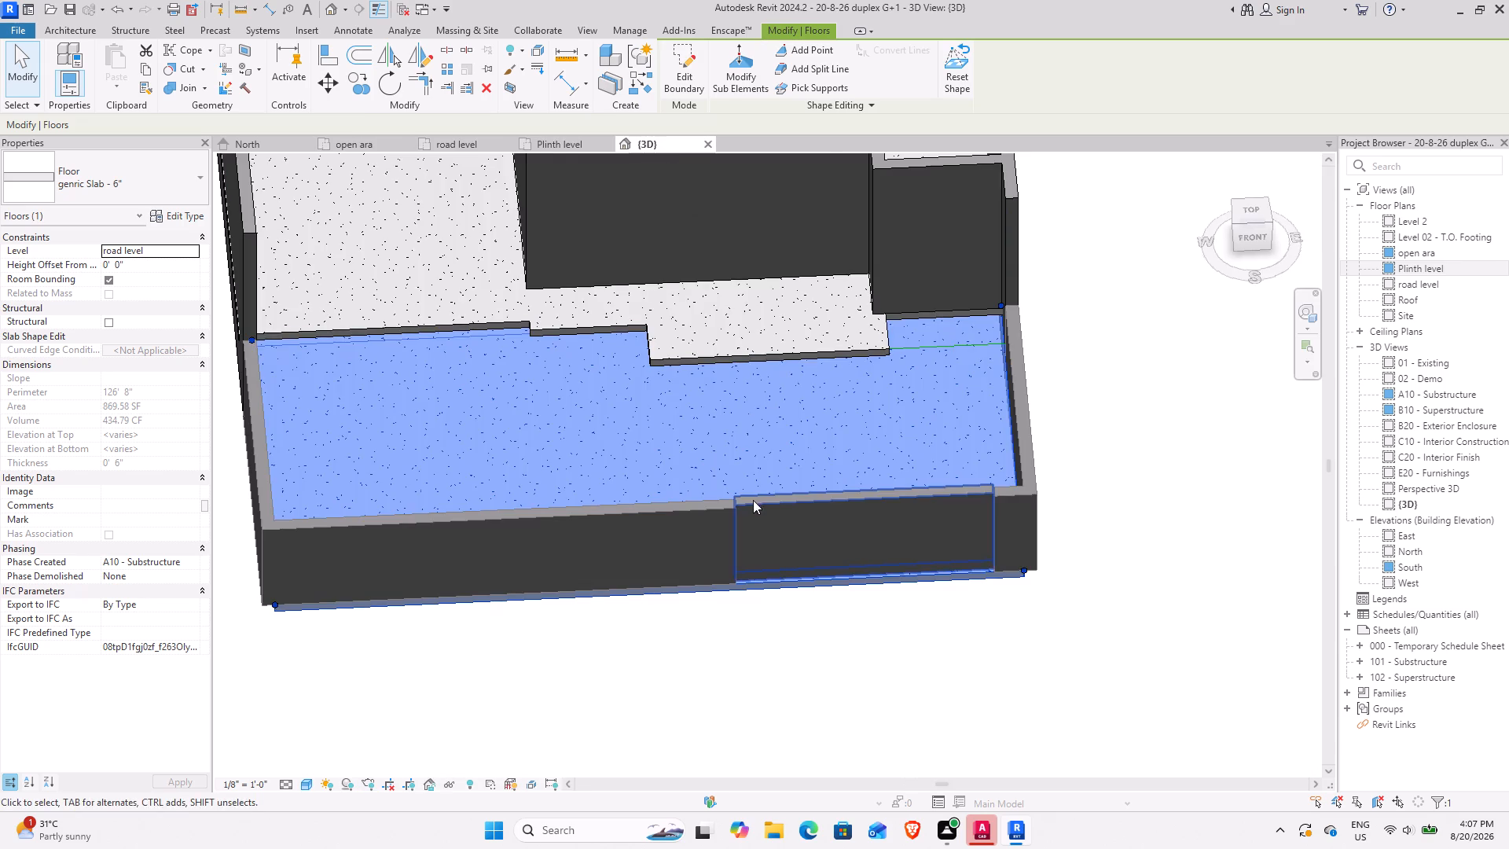
{"action": "scroll", "coordinate": [755, 495], "scroll_direction": "down", "scroll_amount": 3}
{"action": "middle_click_drag", "start_coordinate": [703, 503], "coordinate": [780, 458], "text": "shift"}
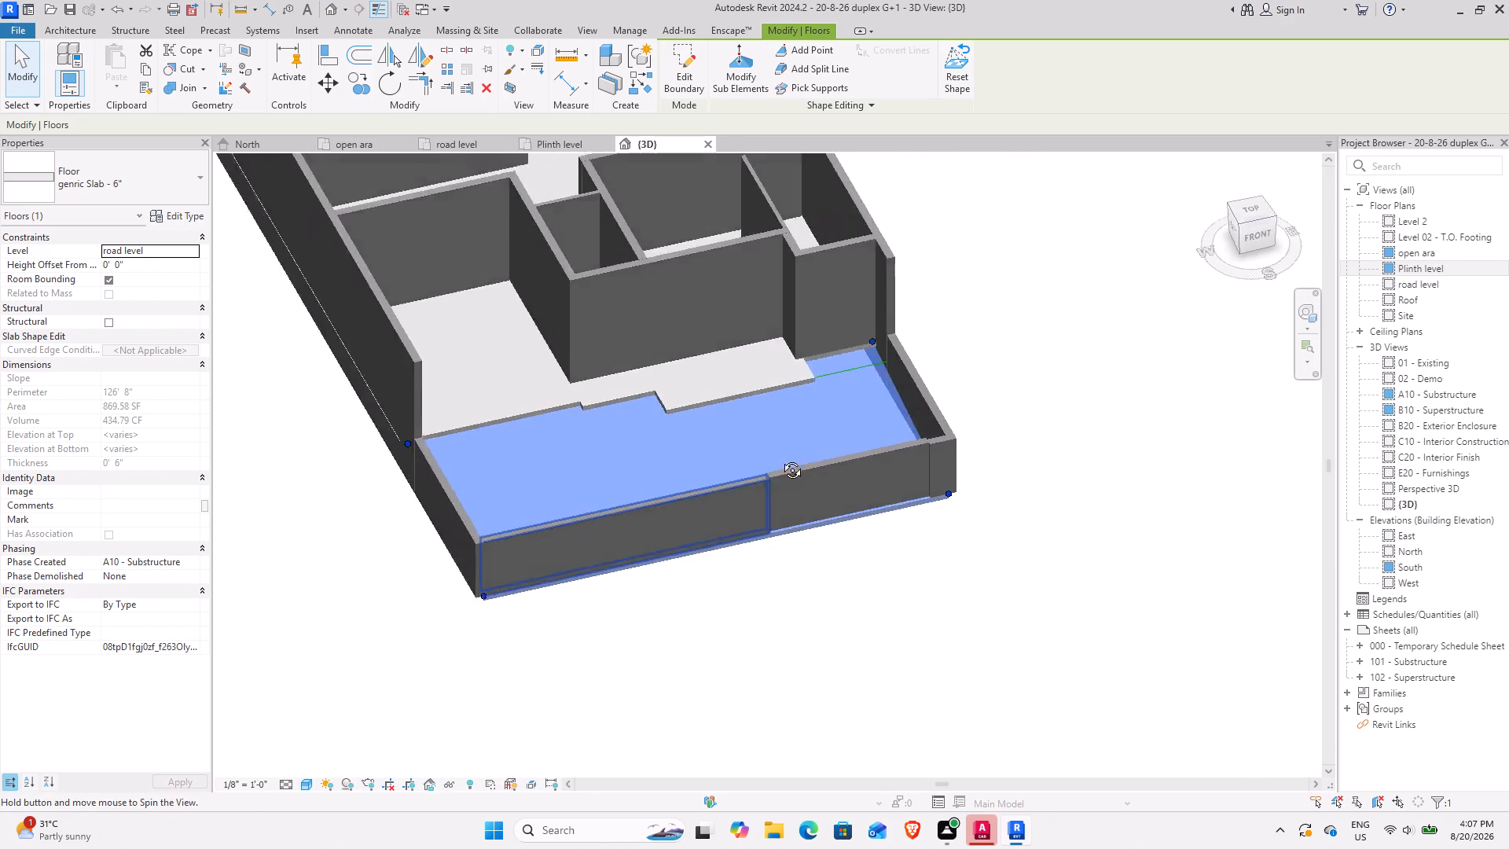
{"action": "middle_click_drag", "start_coordinate": [780, 458], "coordinate": [799, 446], "text": "shift"}
{"action": "middle_click_drag", "start_coordinate": [687, 535], "coordinate": [813, 510], "text": "shift"}
{"action": "left_click", "coordinate": [781, 572]}
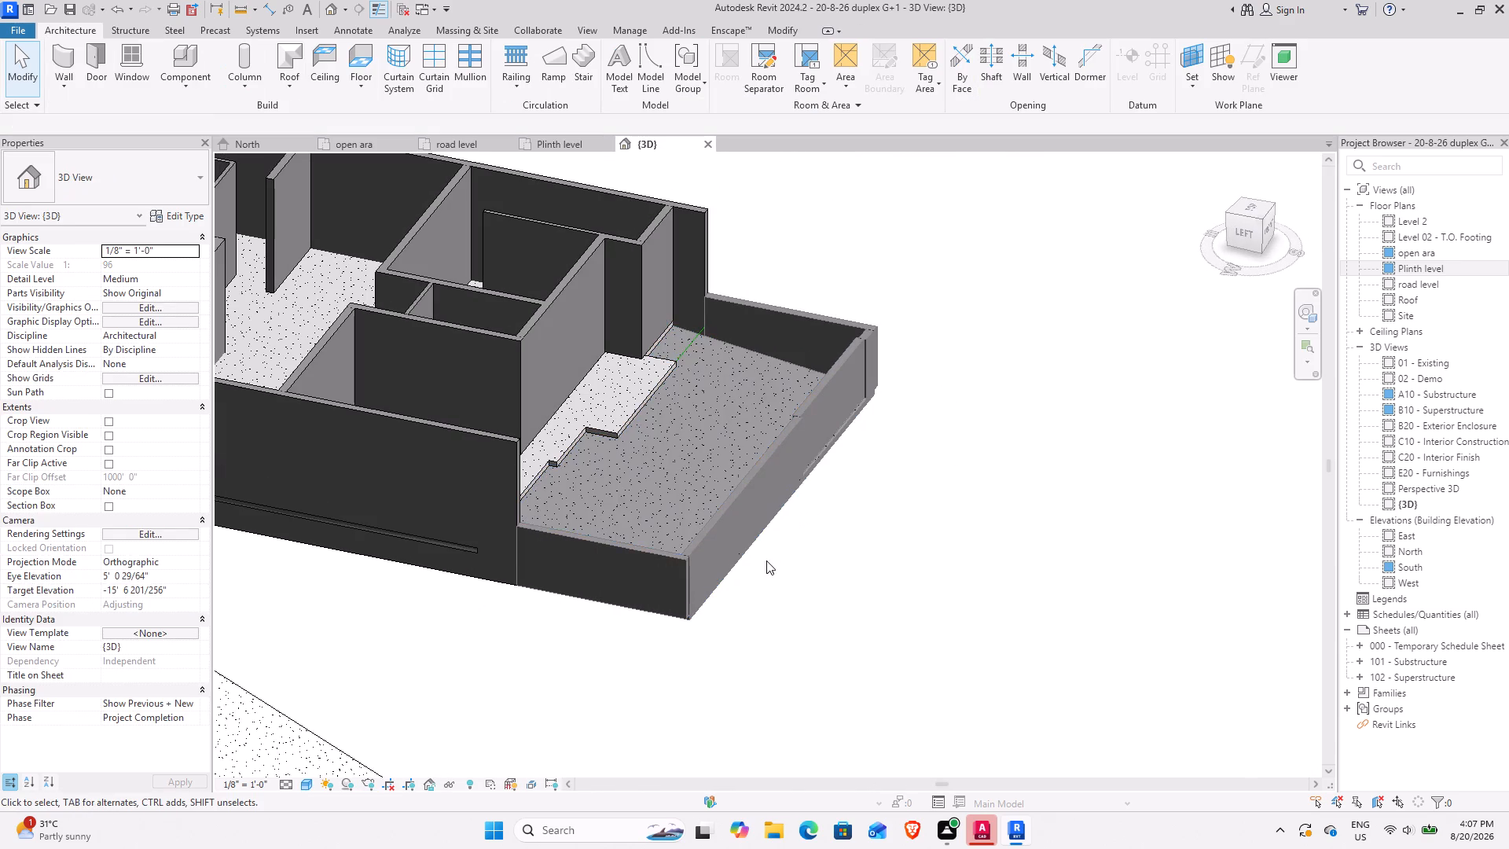
{"action": "middle_click_drag", "start_coordinate": [760, 560], "coordinate": [619, 531]}
{"action": "scroll", "coordinate": [557, 406], "scroll_direction": "up", "scroll_amount": 3}
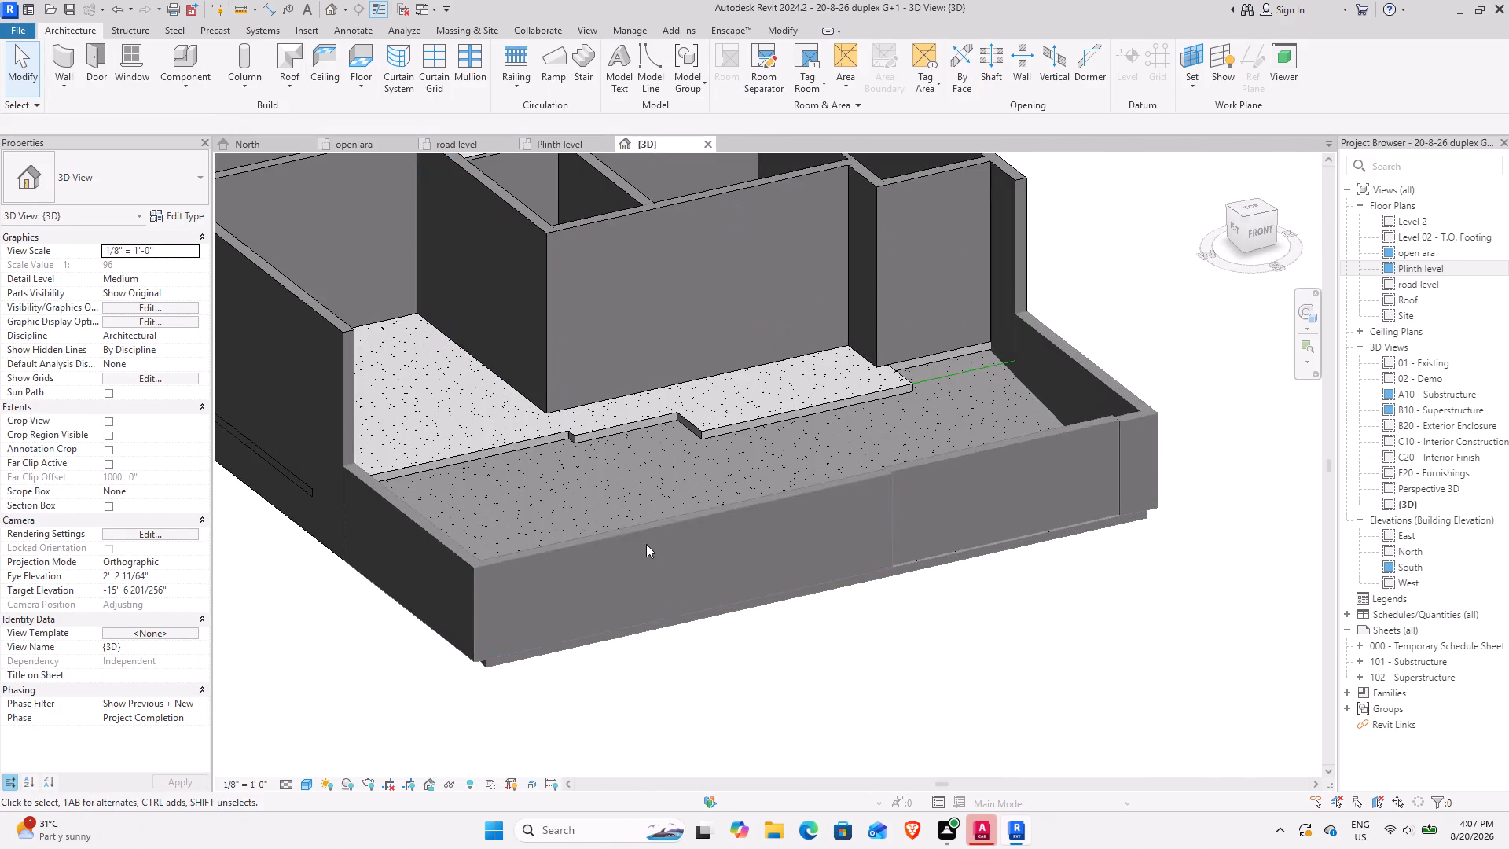
{"action": "middle_click_drag", "start_coordinate": [636, 536], "coordinate": [741, 579], "text": "shift"}
{"action": "scroll", "coordinate": [659, 422], "scroll_direction": "up", "scroll_amount": 4}
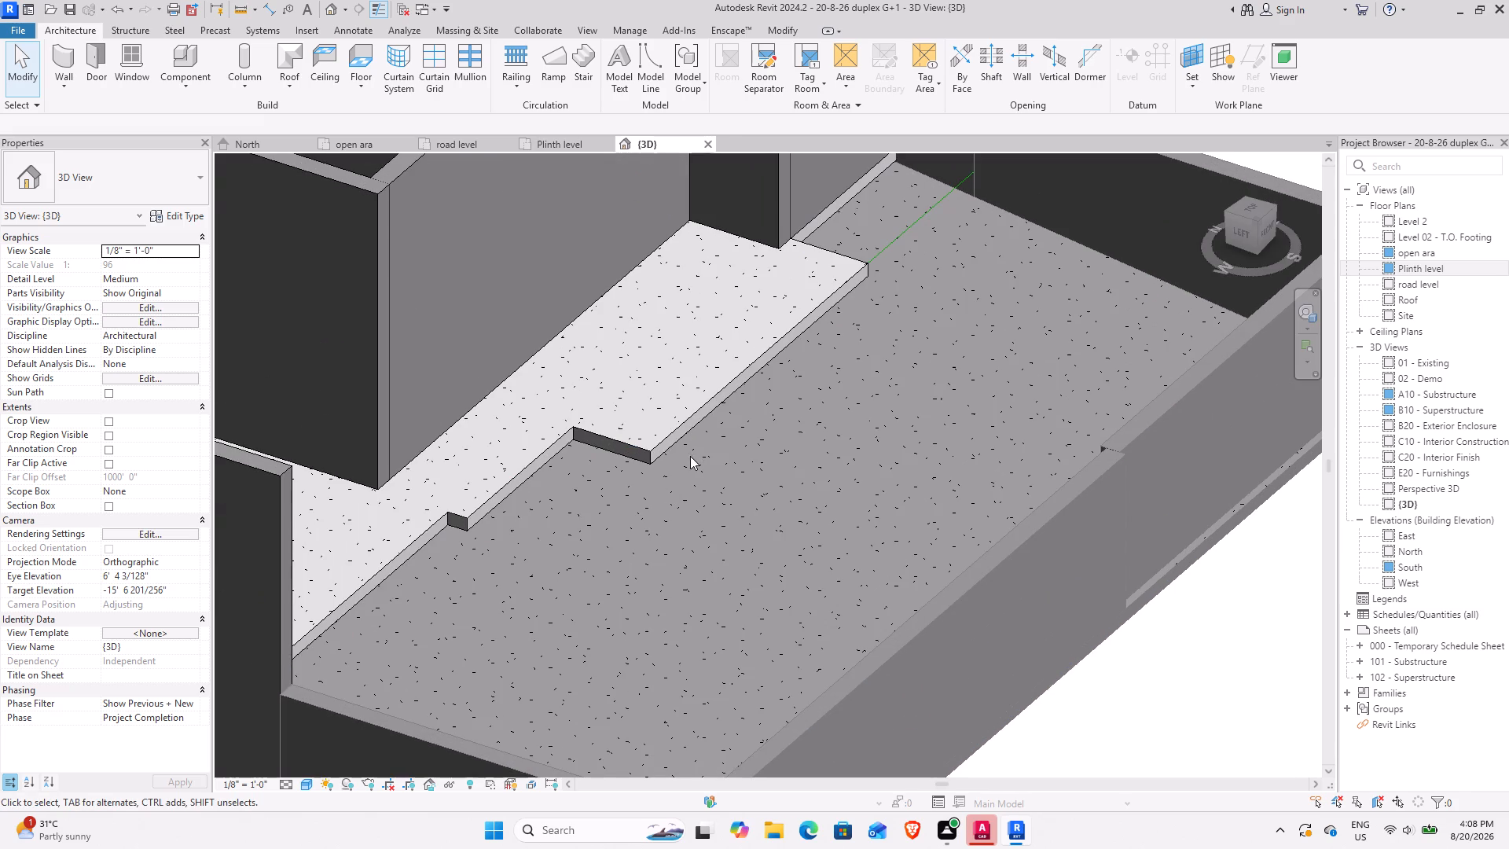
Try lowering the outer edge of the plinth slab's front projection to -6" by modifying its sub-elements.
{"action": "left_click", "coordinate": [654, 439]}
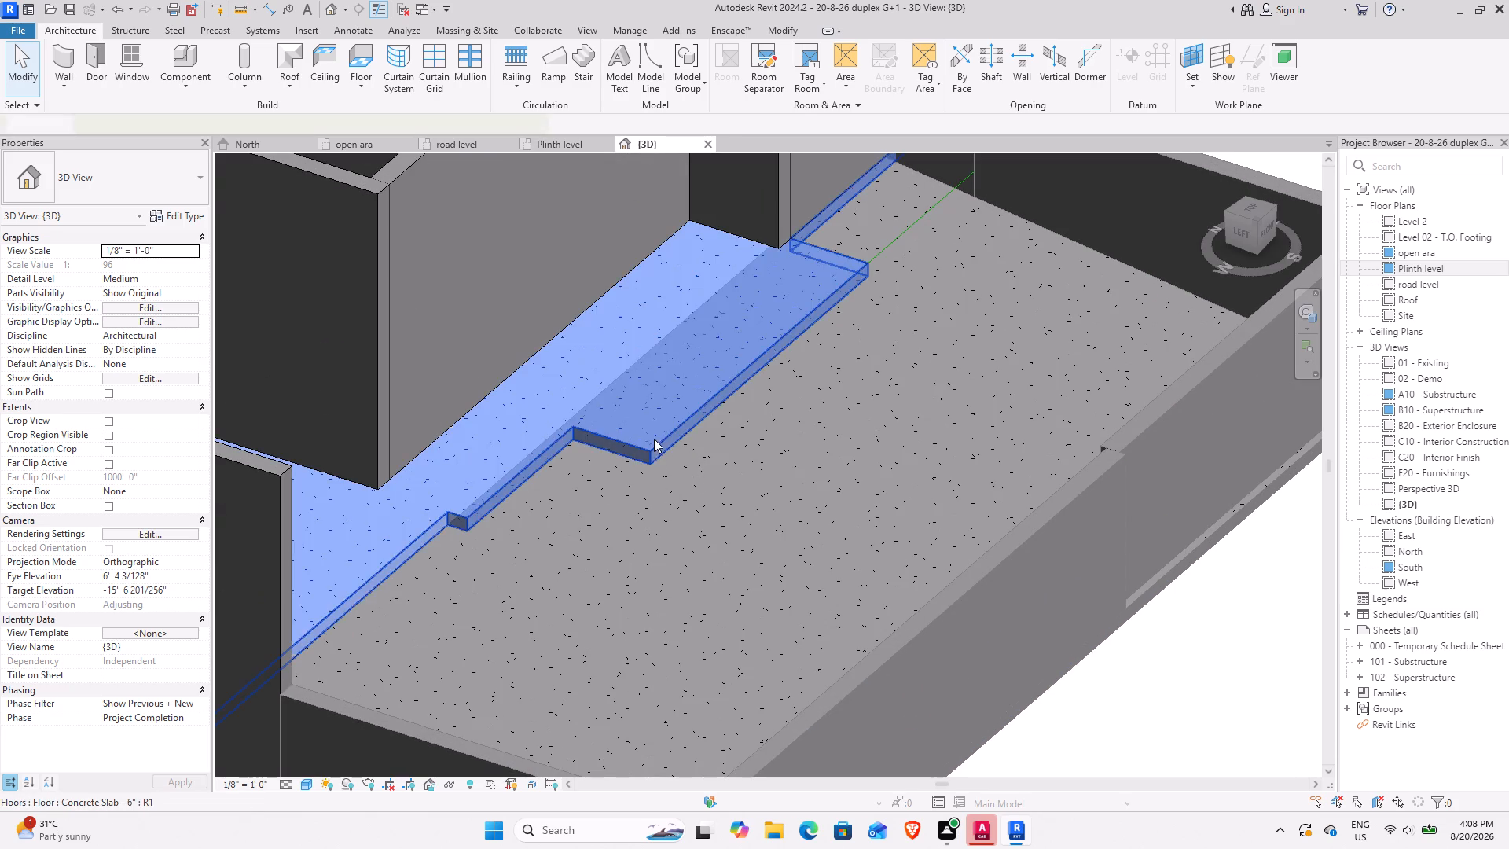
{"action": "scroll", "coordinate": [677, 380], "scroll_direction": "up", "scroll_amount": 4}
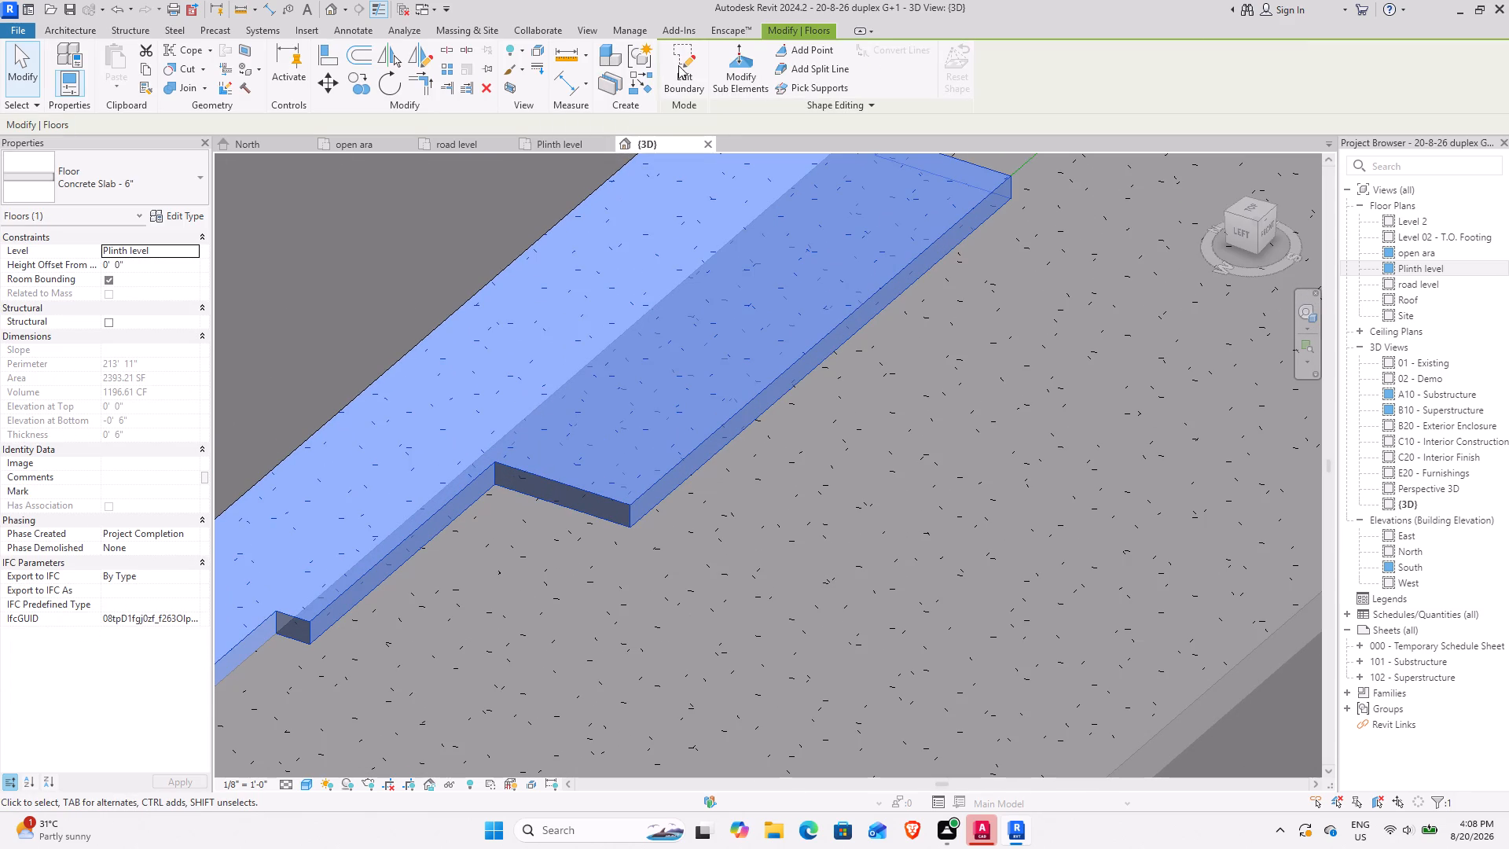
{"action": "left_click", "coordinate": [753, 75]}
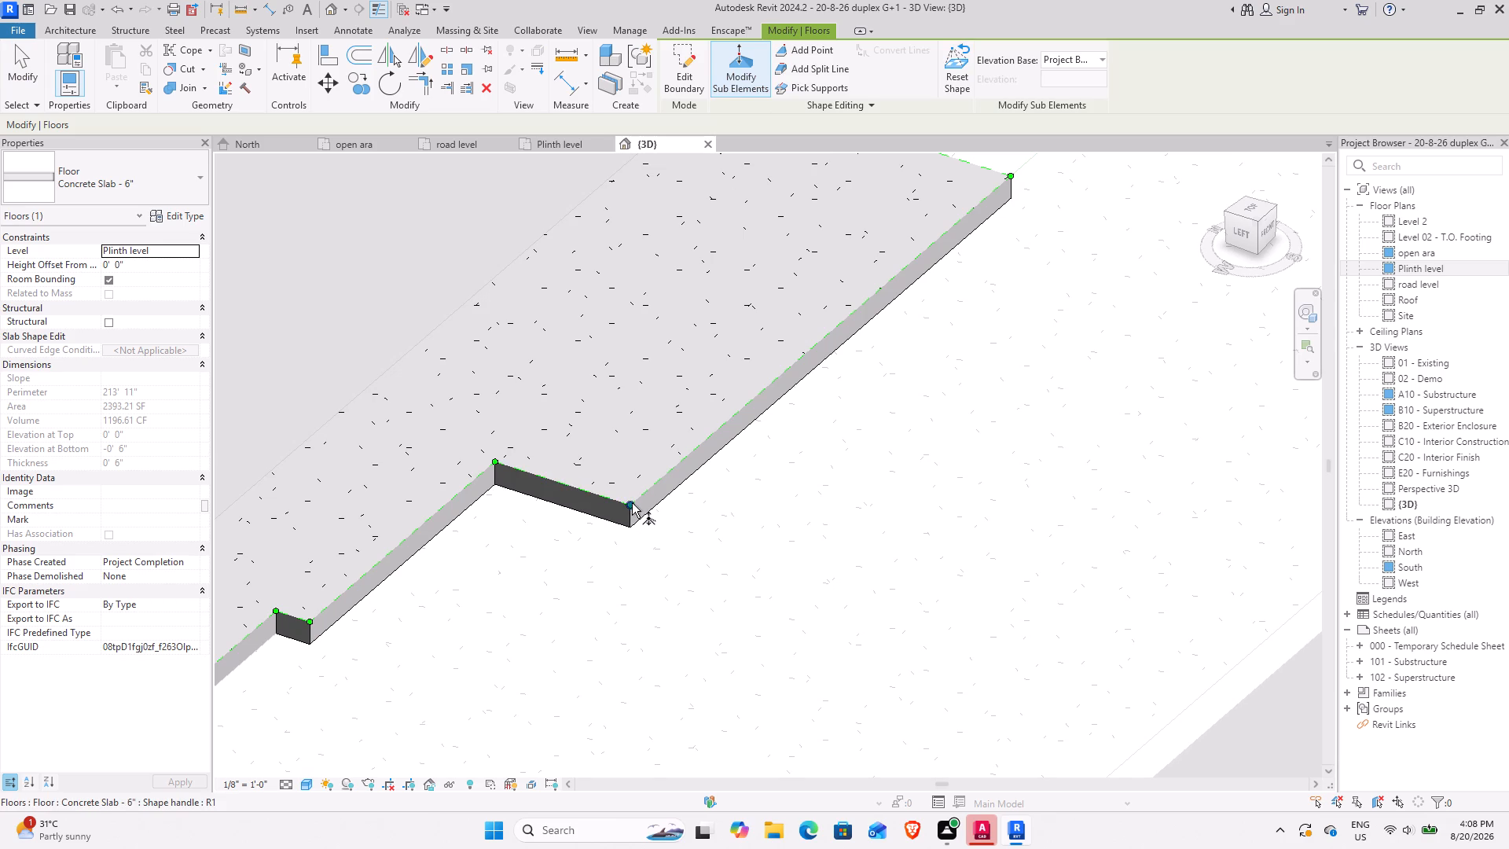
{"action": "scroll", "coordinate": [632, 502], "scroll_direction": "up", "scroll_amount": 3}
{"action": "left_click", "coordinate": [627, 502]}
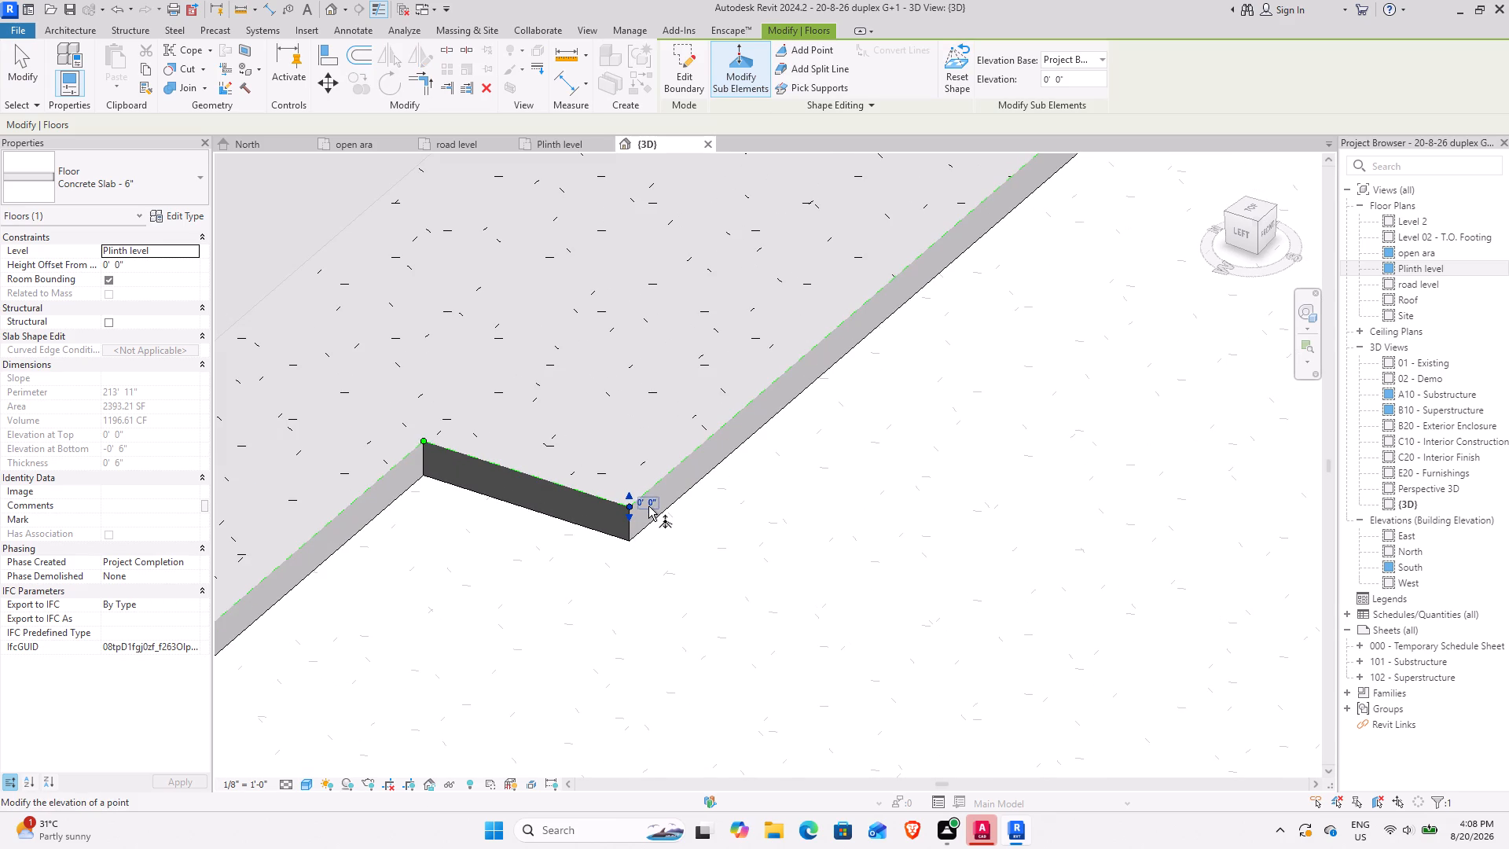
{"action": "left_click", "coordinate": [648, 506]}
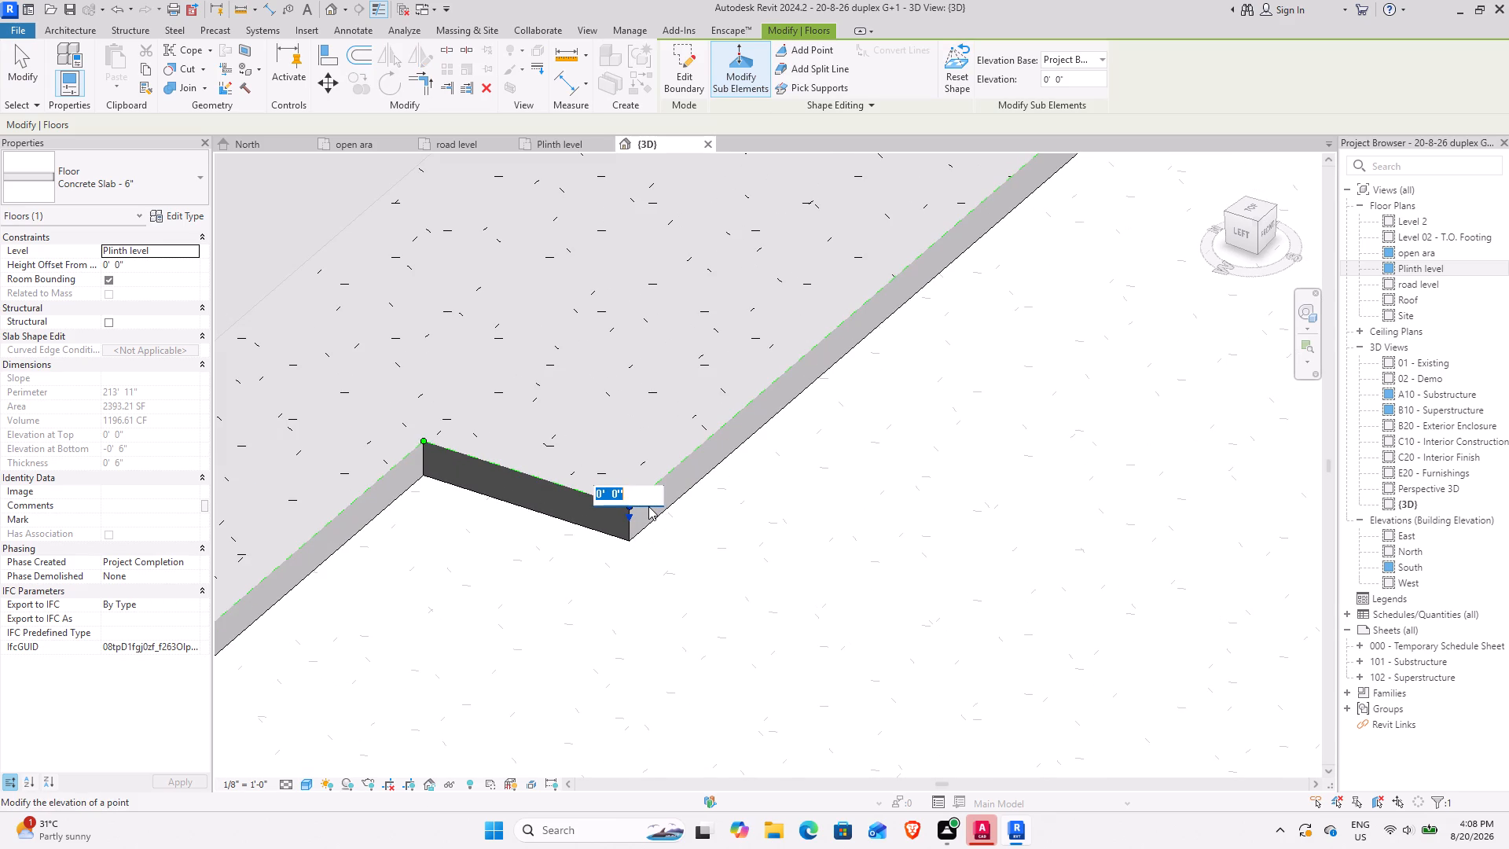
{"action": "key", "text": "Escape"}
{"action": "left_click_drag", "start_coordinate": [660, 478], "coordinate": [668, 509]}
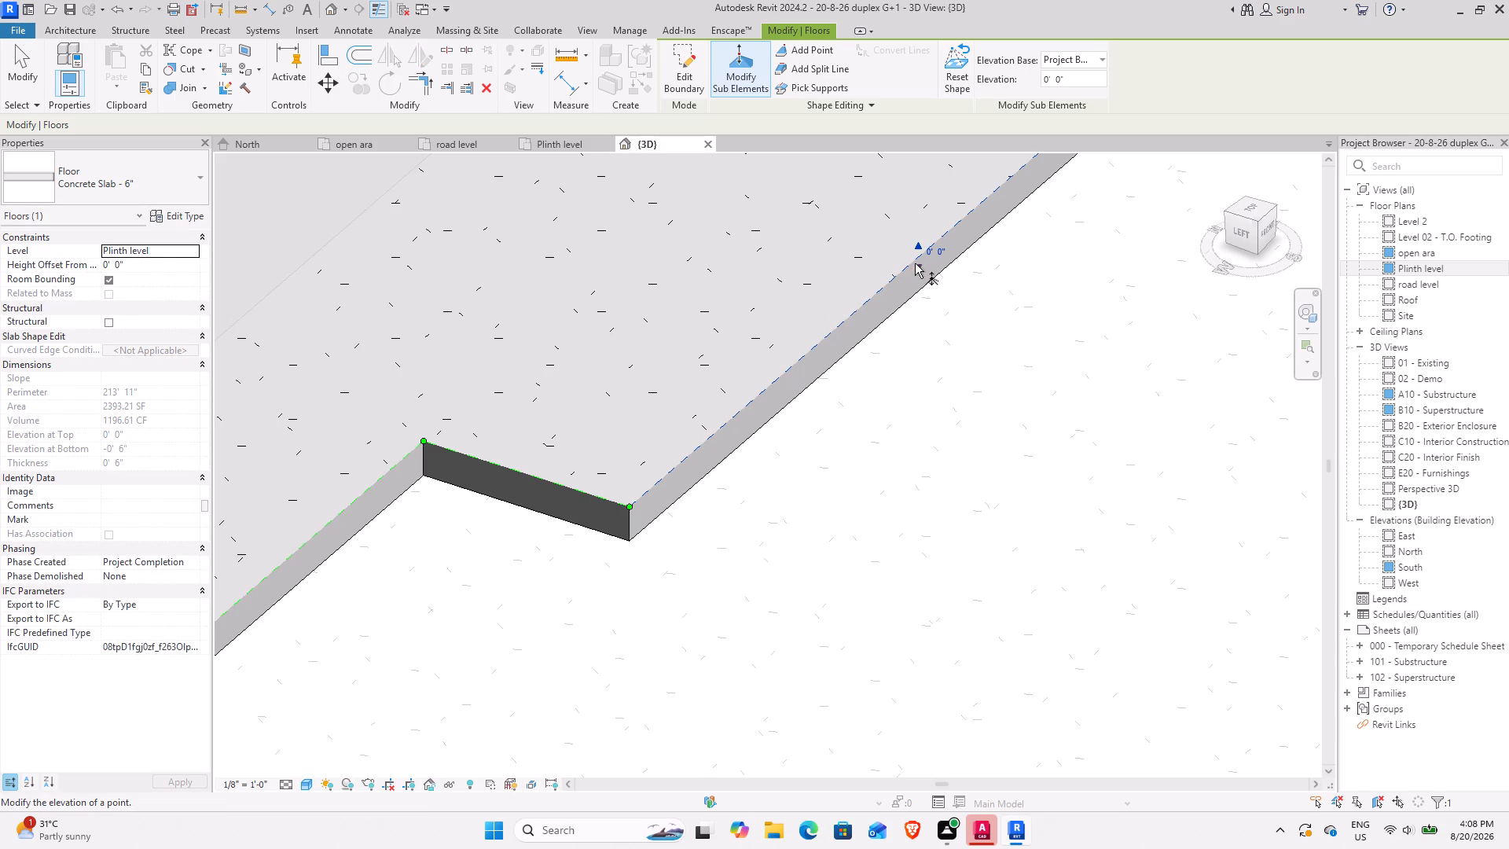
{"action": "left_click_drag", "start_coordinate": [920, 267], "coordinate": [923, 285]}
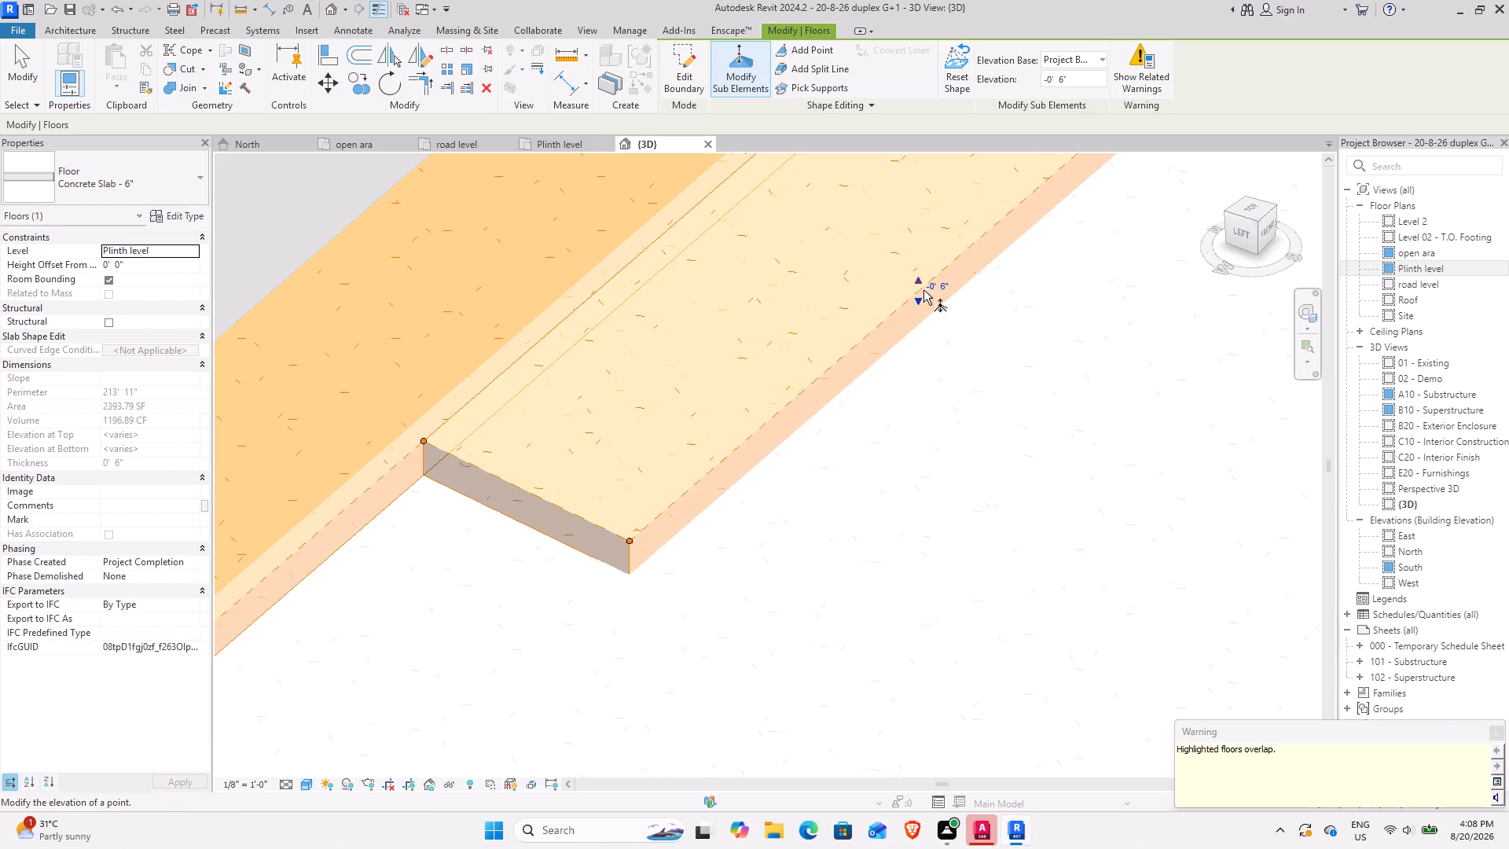
Examine the lowered plinth projection from several angles against the front yard slab and surrounding walls.
{"action": "scroll", "coordinate": [886, 474], "scroll_direction": "down", "scroll_amount": 4}
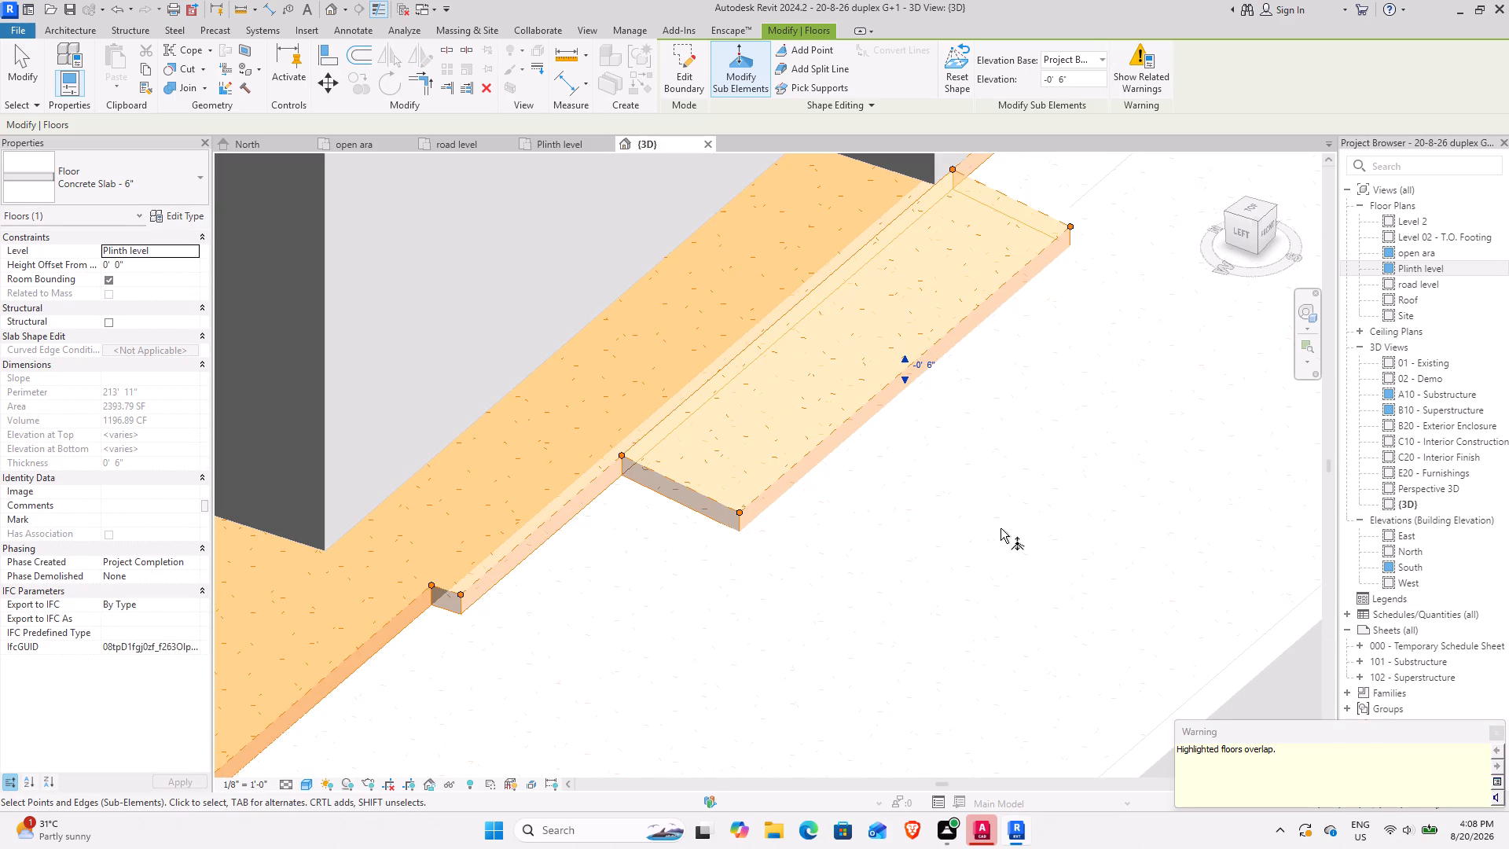
{"action": "middle_click_drag", "start_coordinate": [991, 512], "coordinate": [884, 531]}
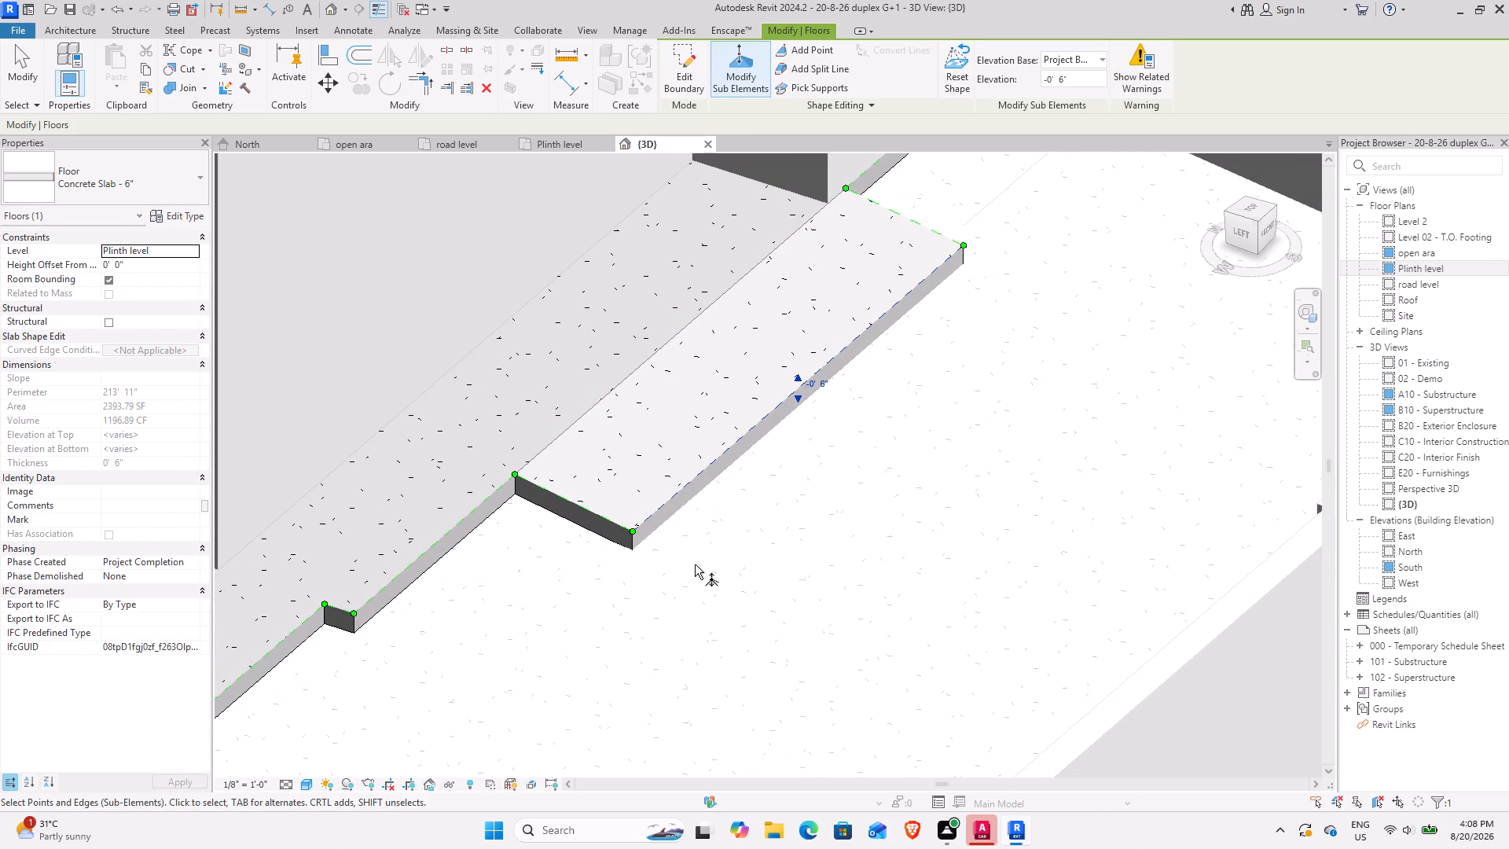
{"action": "middle_click_drag", "start_coordinate": [691, 562], "coordinate": [610, 464], "text": "shift"}
{"action": "scroll", "coordinate": [630, 432], "scroll_direction": "down", "scroll_amount": 4}
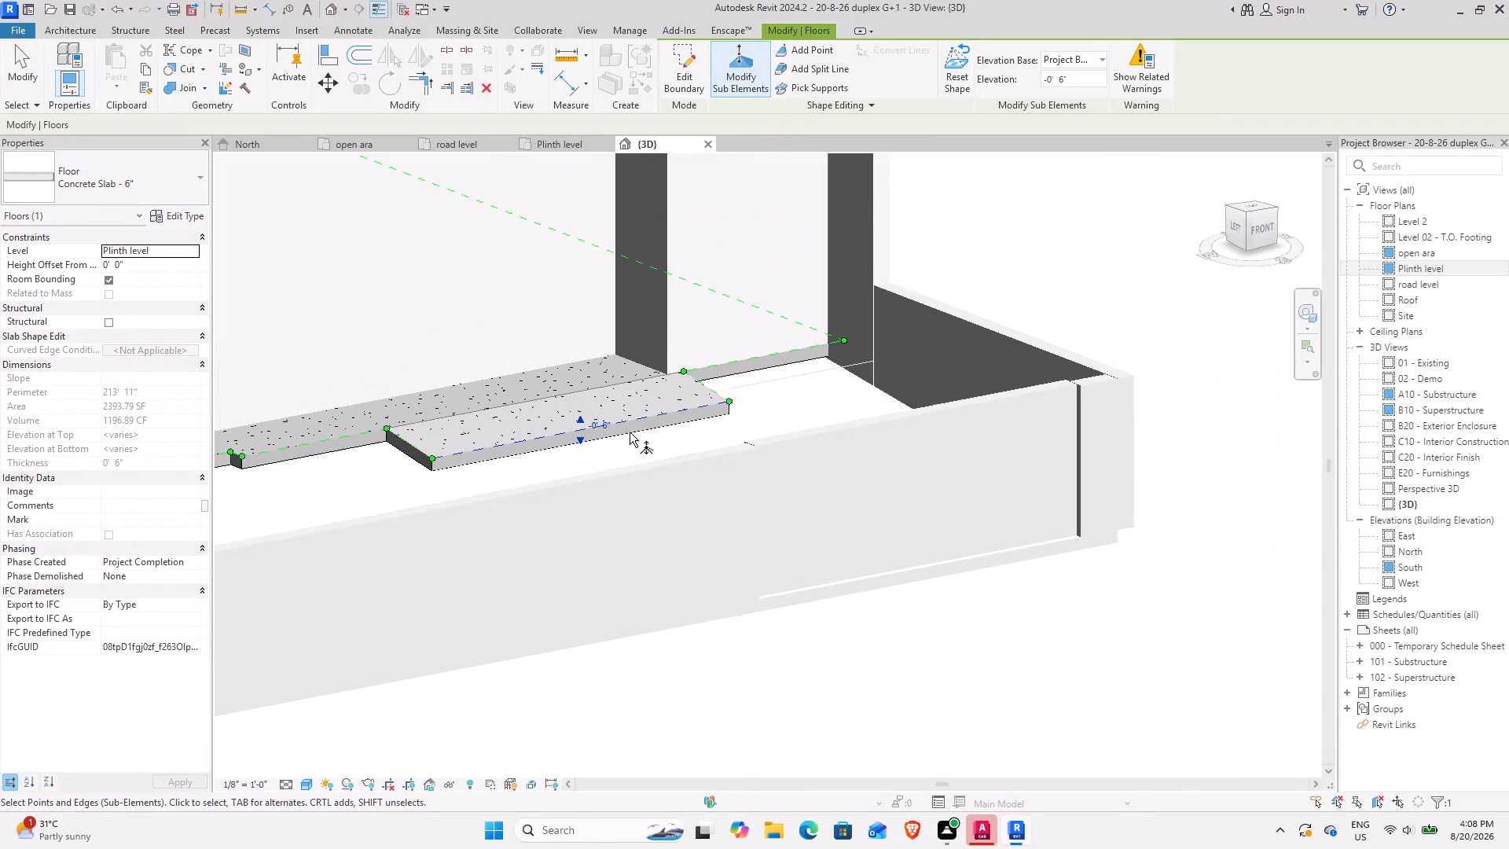
{"action": "middle_click_drag", "start_coordinate": [628, 432], "coordinate": [707, 432]}
{"action": "middle_click_drag", "start_coordinate": [714, 403], "coordinate": [688, 477], "text": "shift"}
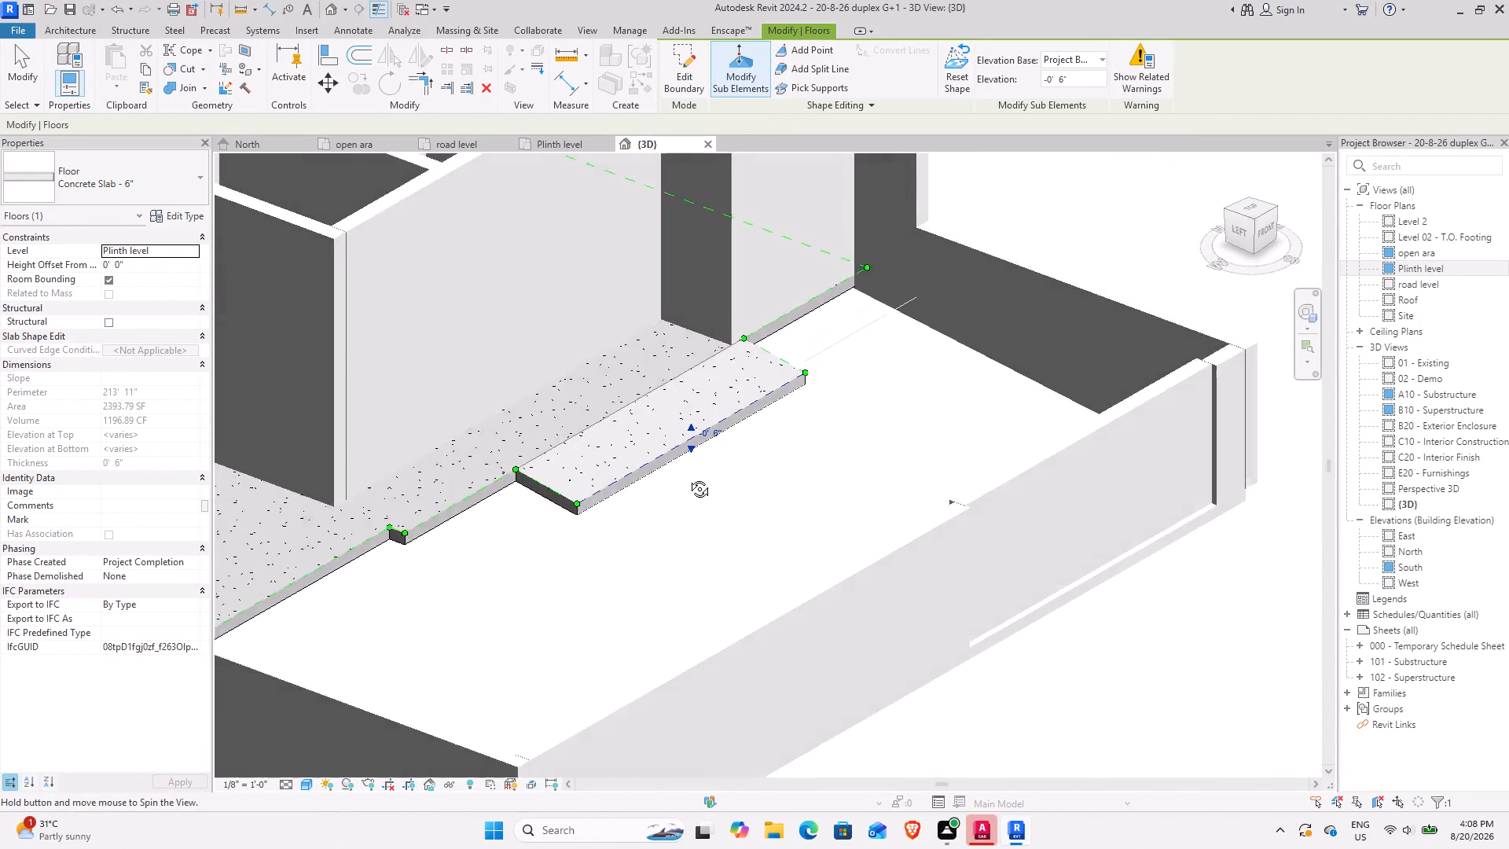
{"action": "middle_click_drag", "start_coordinate": [688, 477], "coordinate": [686, 480], "text": "shift"}
{"action": "scroll", "coordinate": [590, 437], "scroll_direction": "up", "scroll_amount": 4}
{"action": "middle_click_drag", "start_coordinate": [589, 577], "coordinate": [622, 465], "text": "shift"}
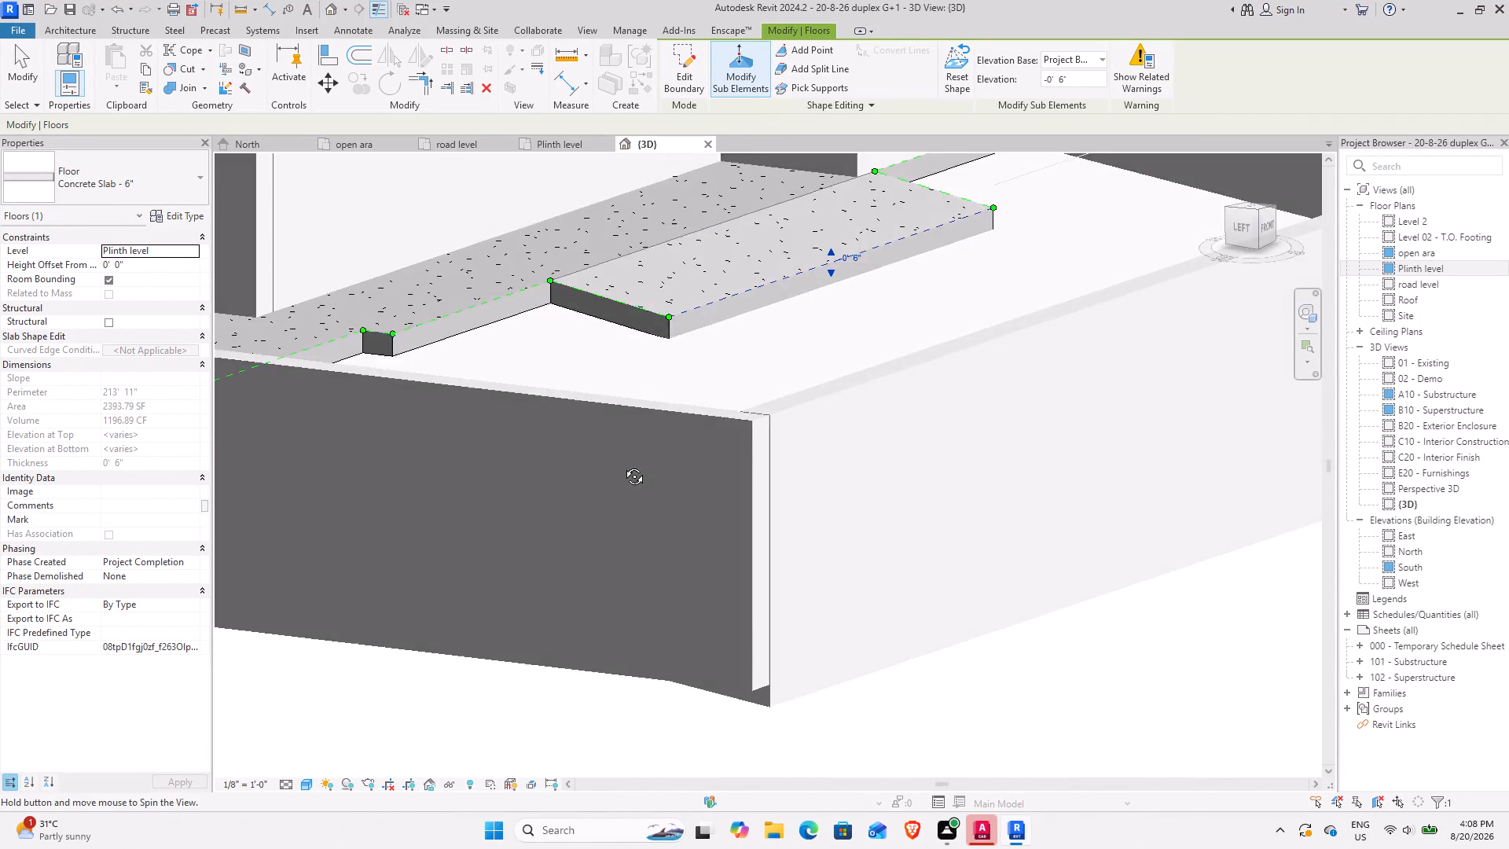
{"action": "middle_click_drag", "start_coordinate": [622, 465], "coordinate": [619, 507], "text": "shift"}
{"action": "middle_click_drag", "start_coordinate": [727, 403], "coordinate": [625, 596]}
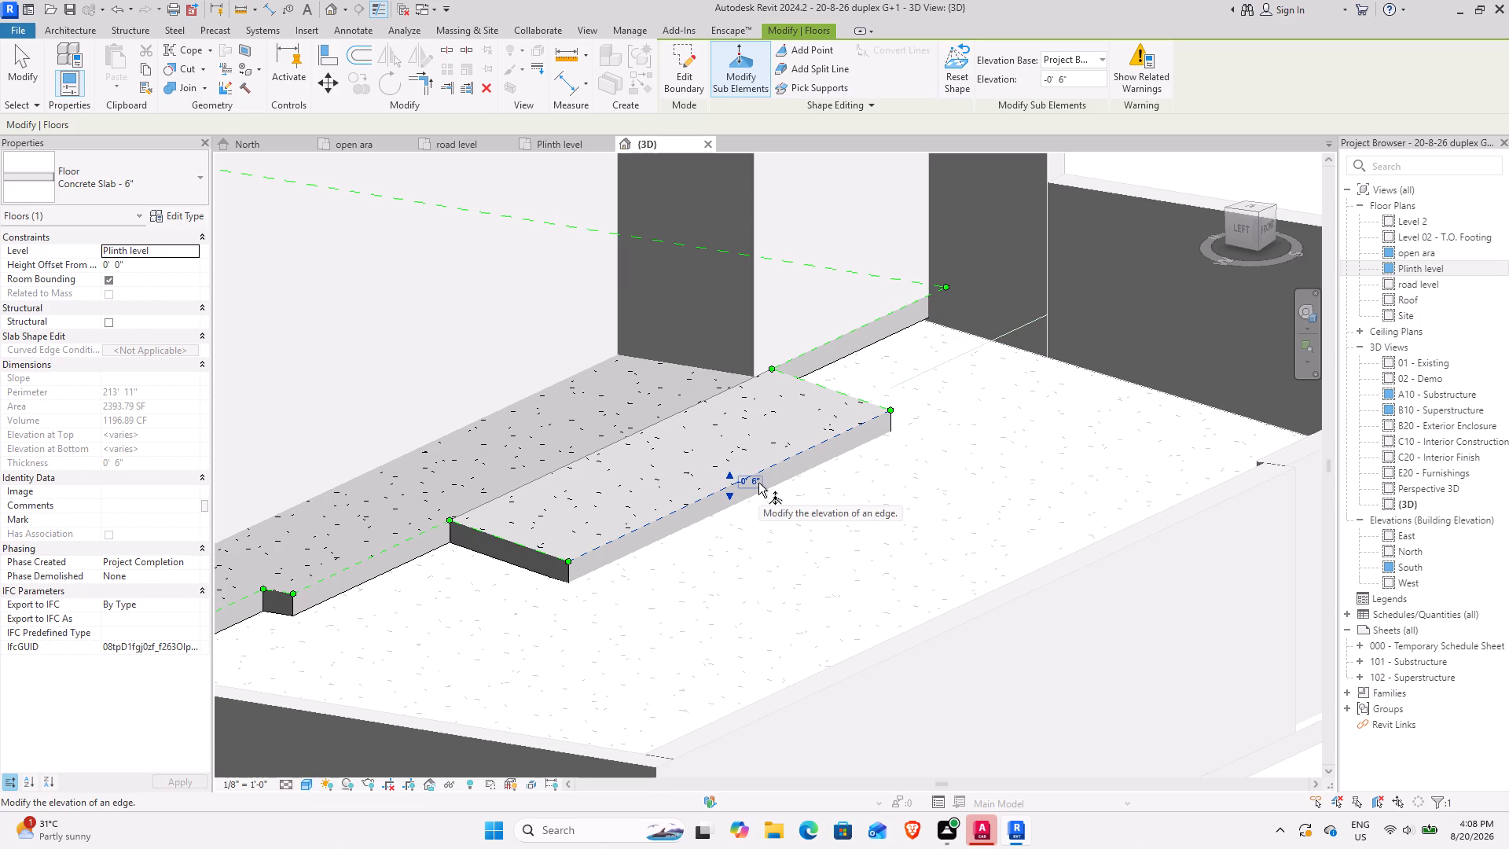
{"action": "scroll", "coordinate": [758, 483], "scroll_direction": "down", "scroll_amount": 4}
{"action": "middle_click_drag", "start_coordinate": [718, 520], "coordinate": [739, 581]}
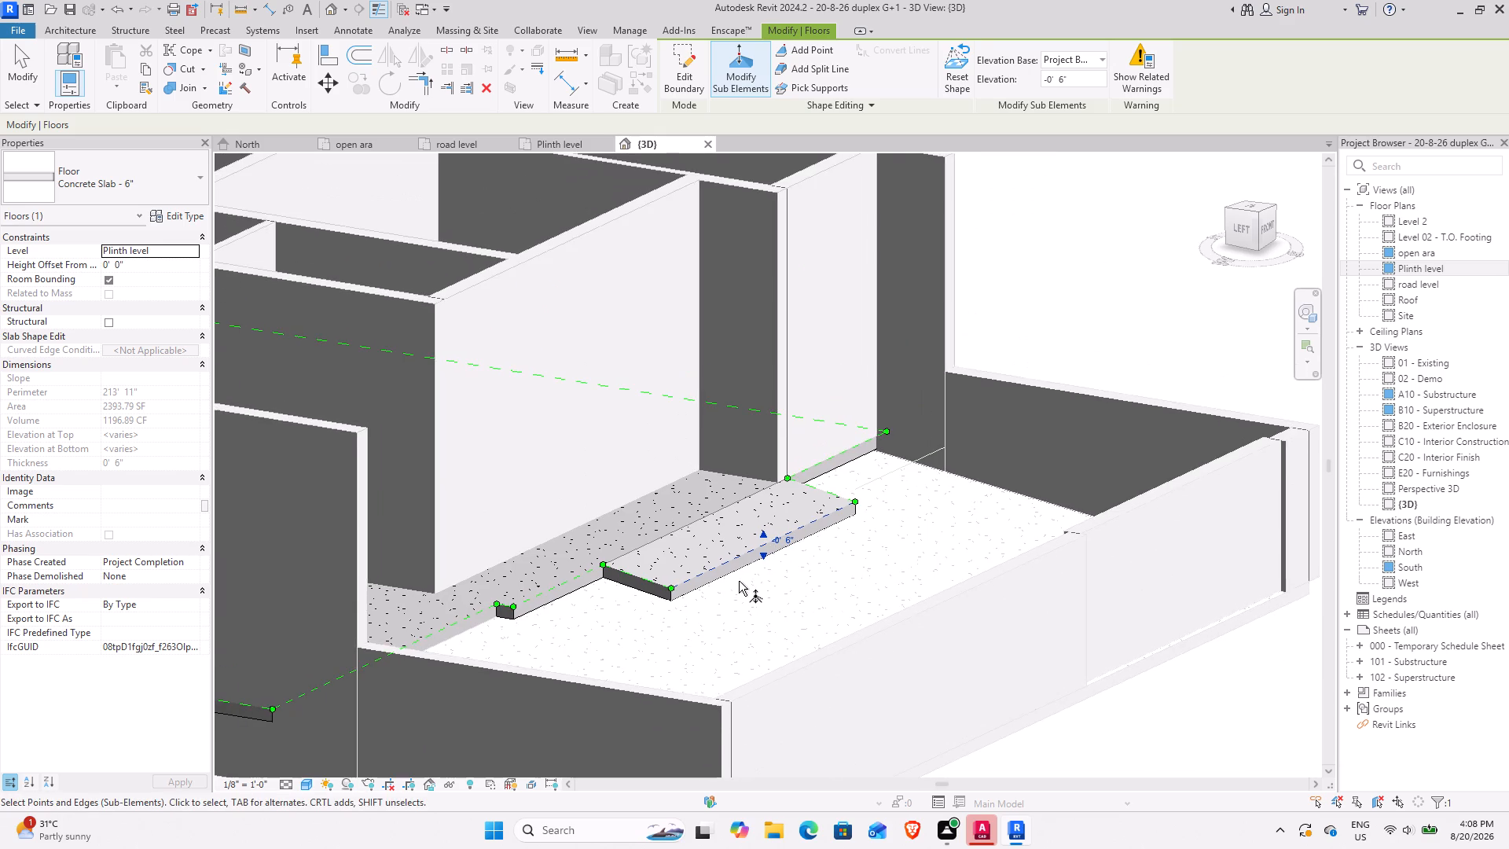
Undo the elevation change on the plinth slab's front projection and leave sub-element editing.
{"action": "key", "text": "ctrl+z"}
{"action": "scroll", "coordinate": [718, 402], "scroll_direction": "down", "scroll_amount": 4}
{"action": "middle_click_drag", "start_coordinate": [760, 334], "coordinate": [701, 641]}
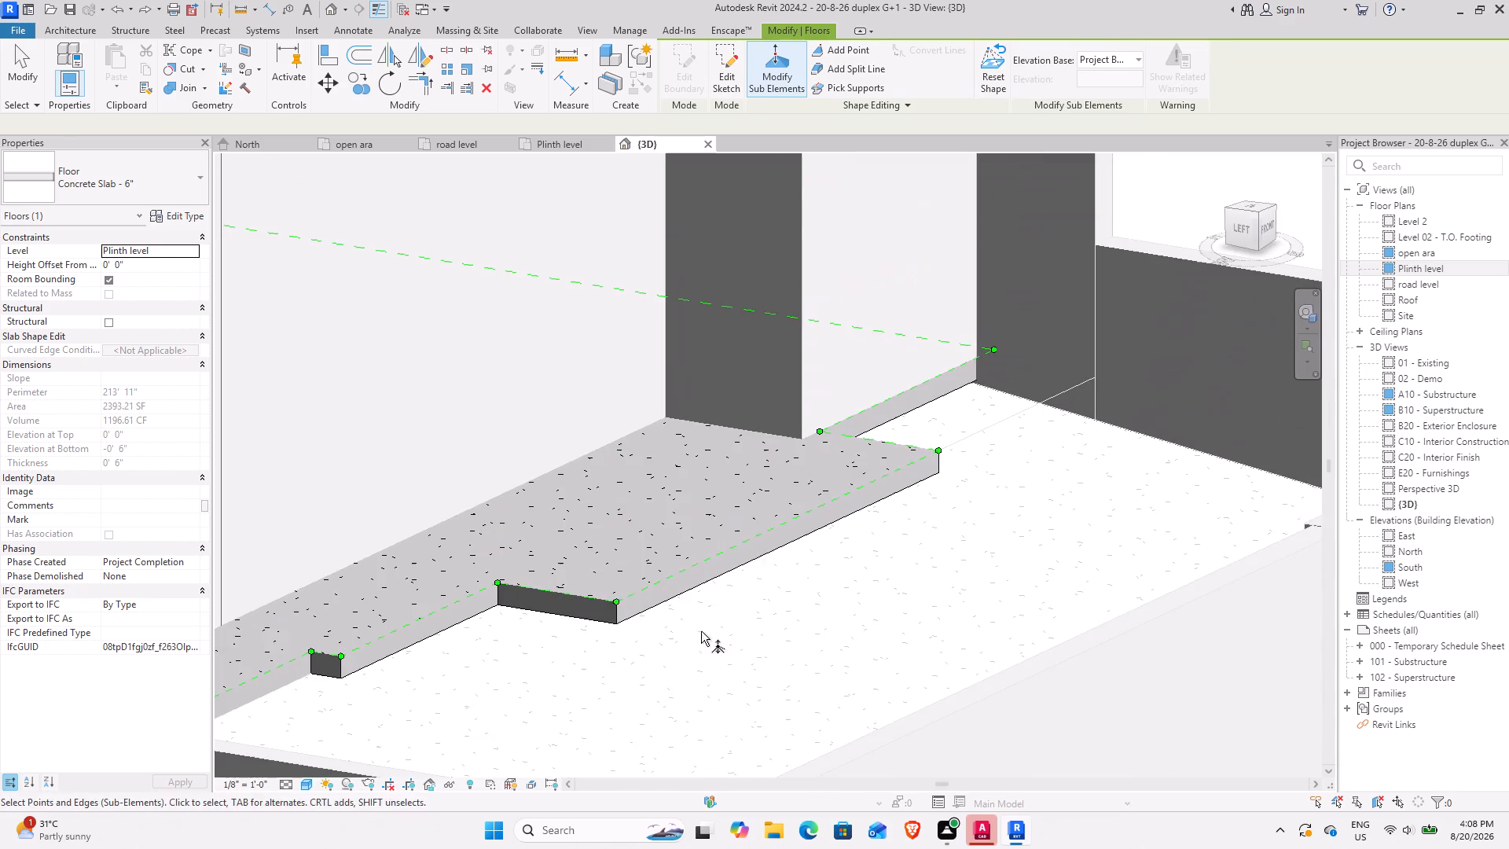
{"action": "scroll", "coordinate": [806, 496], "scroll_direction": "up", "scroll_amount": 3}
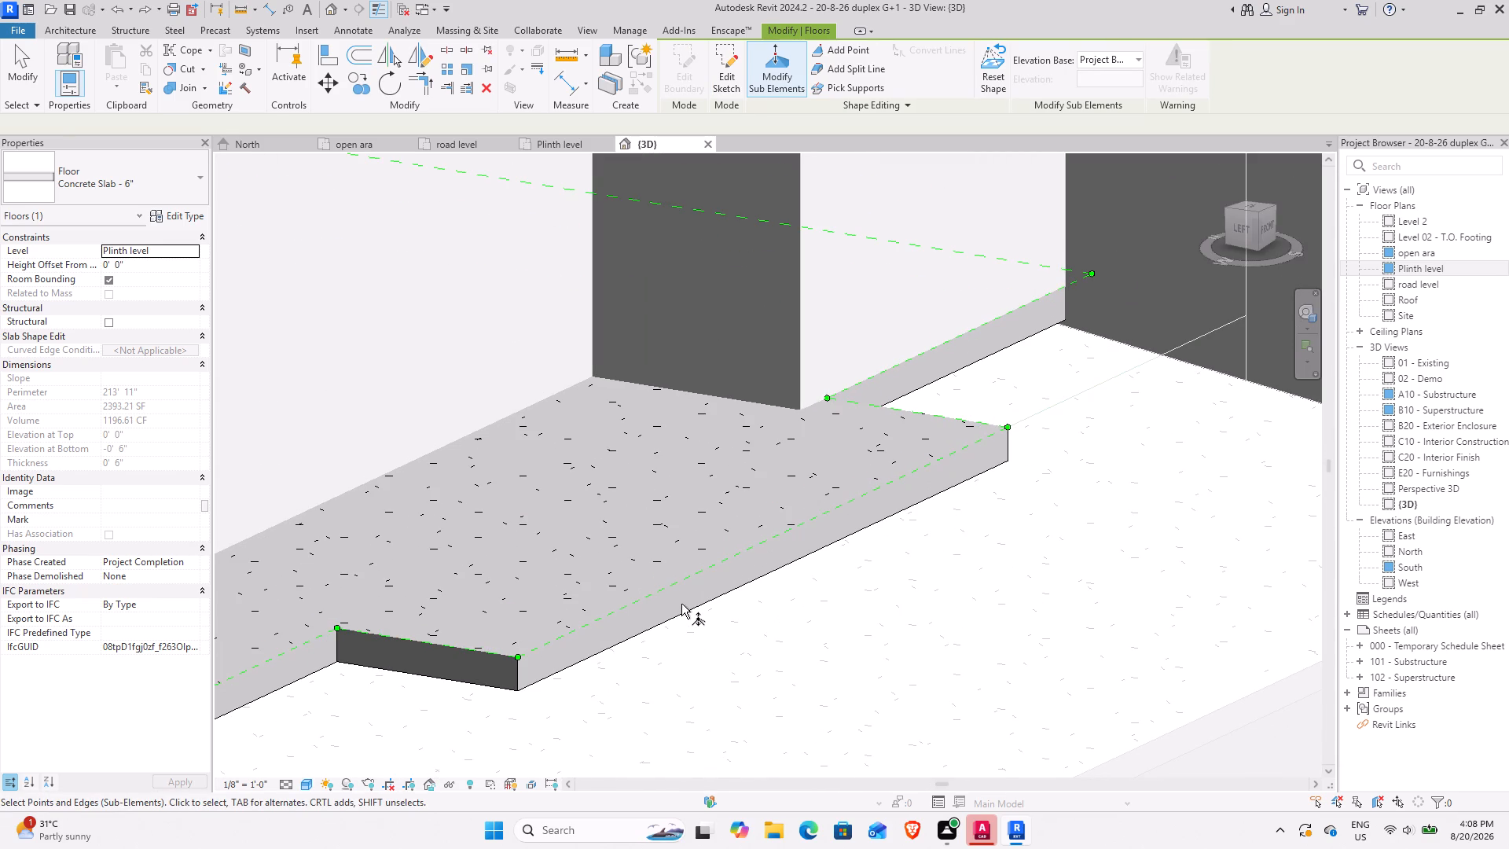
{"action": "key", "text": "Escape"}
Examine the junction between the plinth slab's stepped front edge, the front yard slab and the side walls in 3D.
{"action": "scroll", "coordinate": [696, 601], "scroll_direction": "down", "scroll_amount": 4}
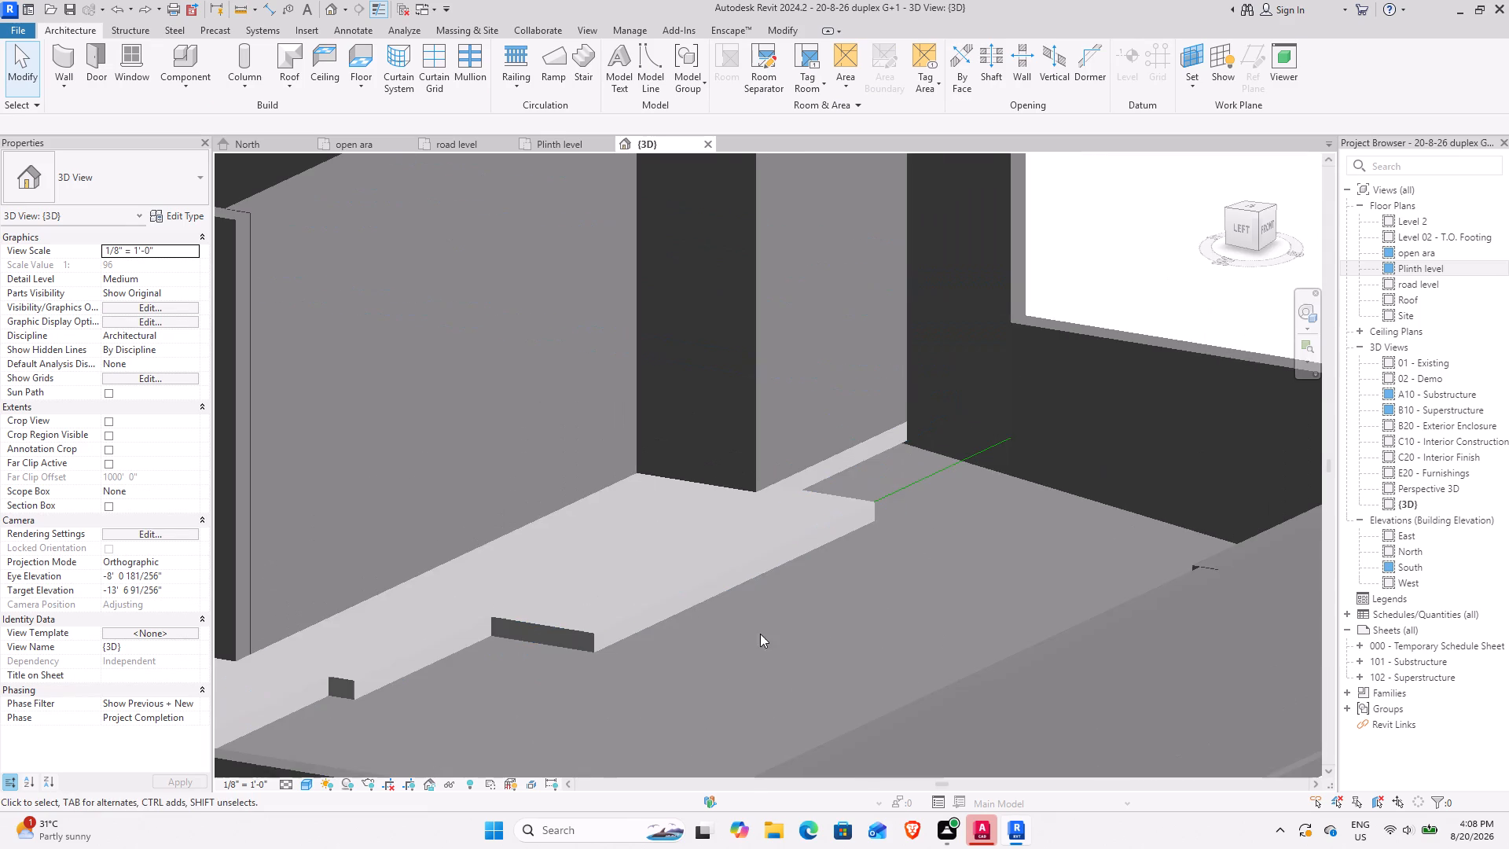
{"action": "middle_click_drag", "start_coordinate": [755, 611], "coordinate": [743, 613], "text": "shift"}
{"action": "middle_click_drag", "start_coordinate": [723, 612], "coordinate": [1069, 424]}
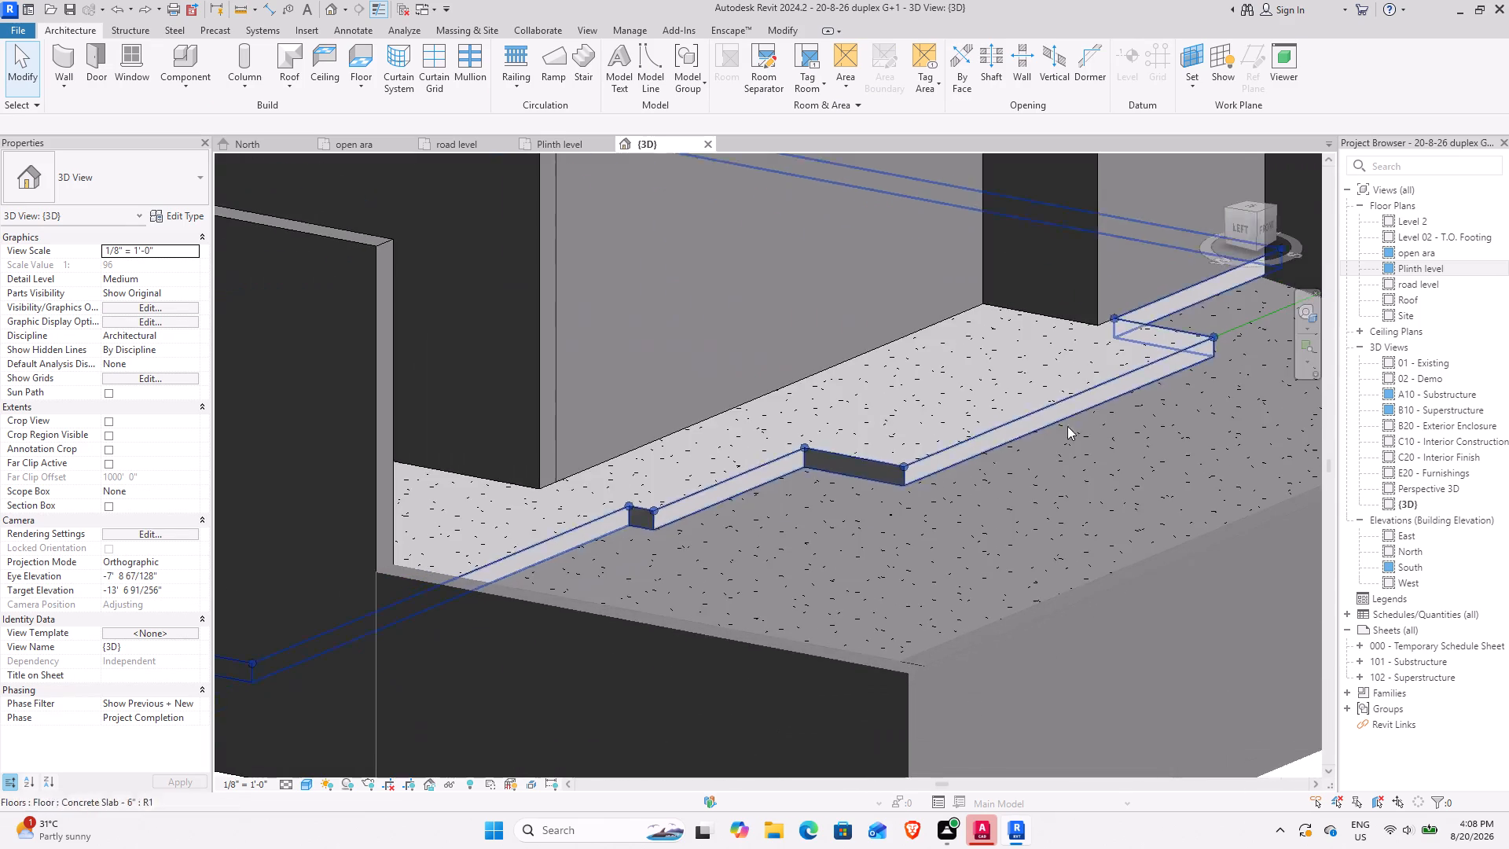
{"action": "middle_click_drag", "start_coordinate": [975, 456], "coordinate": [874, 532]}
{"action": "middle_click_drag", "start_coordinate": [733, 616], "coordinate": [998, 329]}
{"action": "scroll", "coordinate": [777, 531], "scroll_direction": "down", "scroll_amount": 3}
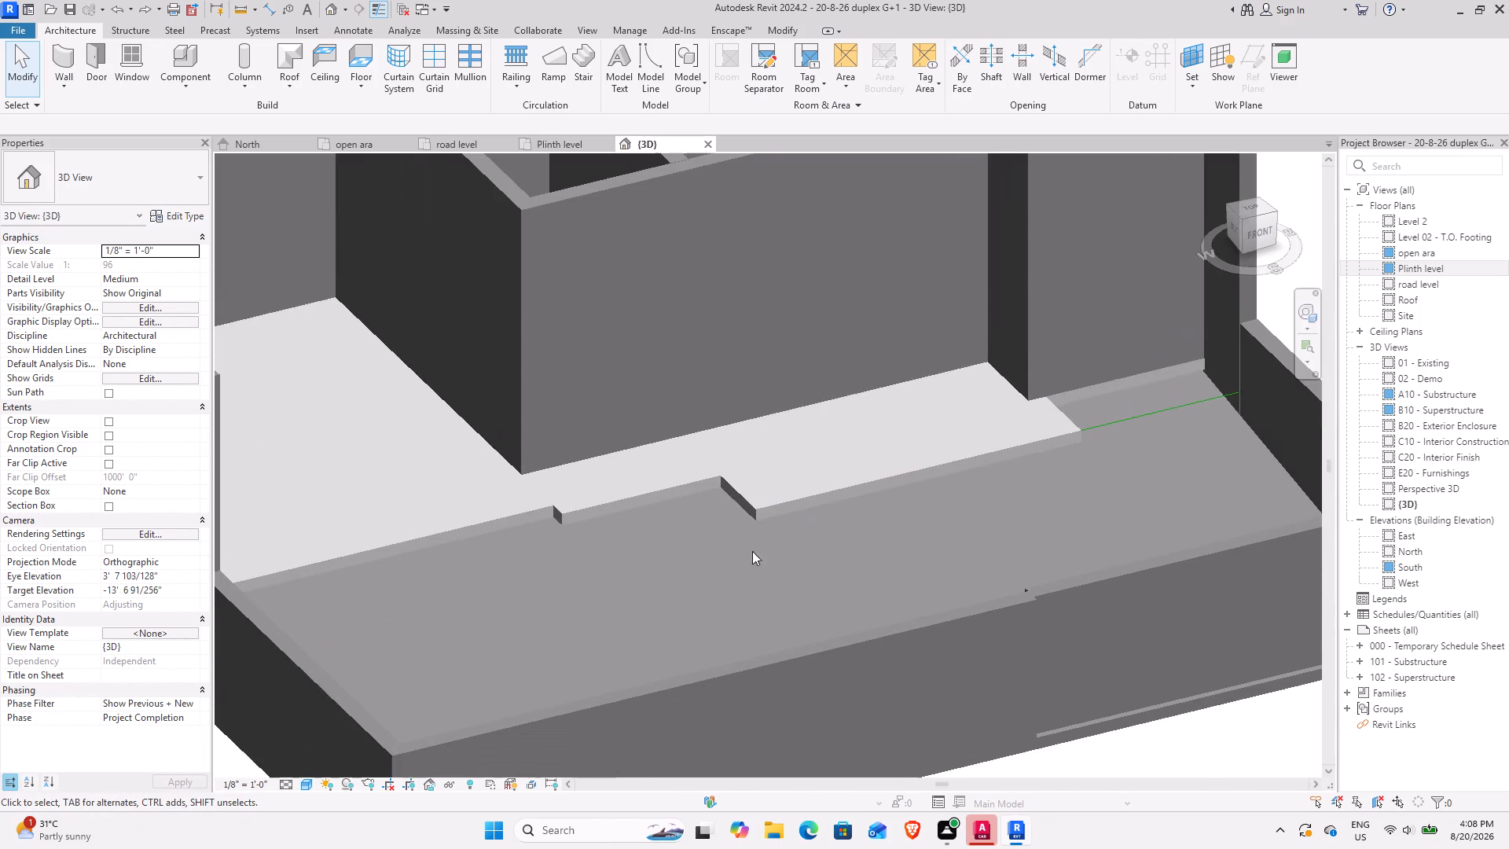
{"action": "scroll", "coordinate": [759, 586], "scroll_direction": "up", "scroll_amount": 4}
{"action": "scroll", "coordinate": [754, 579], "scroll_direction": "down", "scroll_amount": 2}
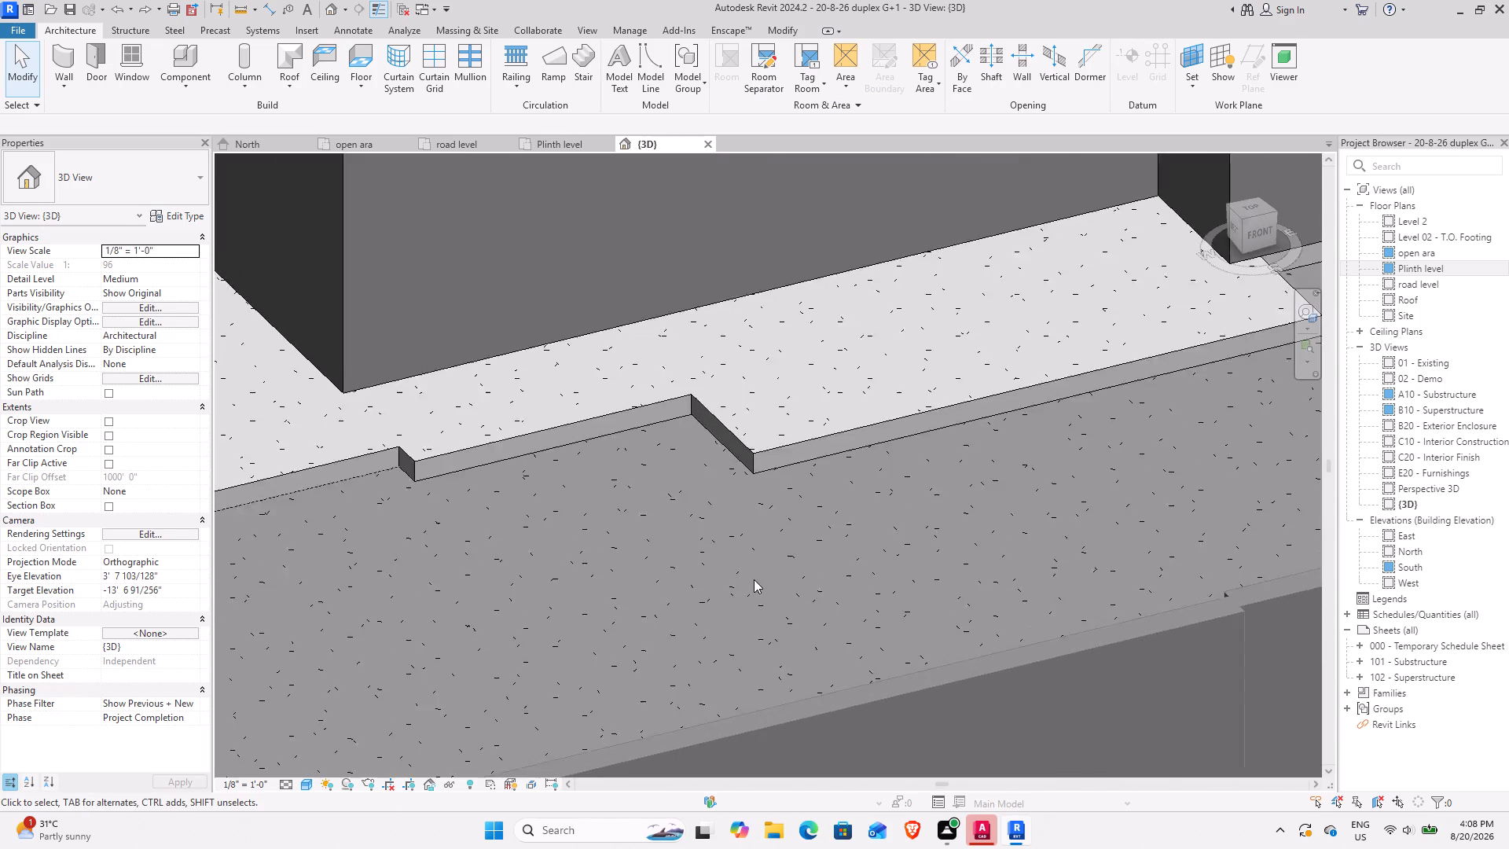
{"action": "scroll", "coordinate": [754, 579], "scroll_direction": "down", "scroll_amount": 2}
{"action": "middle_click_drag", "start_coordinate": [708, 595], "coordinate": [861, 479], "text": "shift"}
{"action": "middle_click_drag", "start_coordinate": [865, 478], "coordinate": [692, 712]}
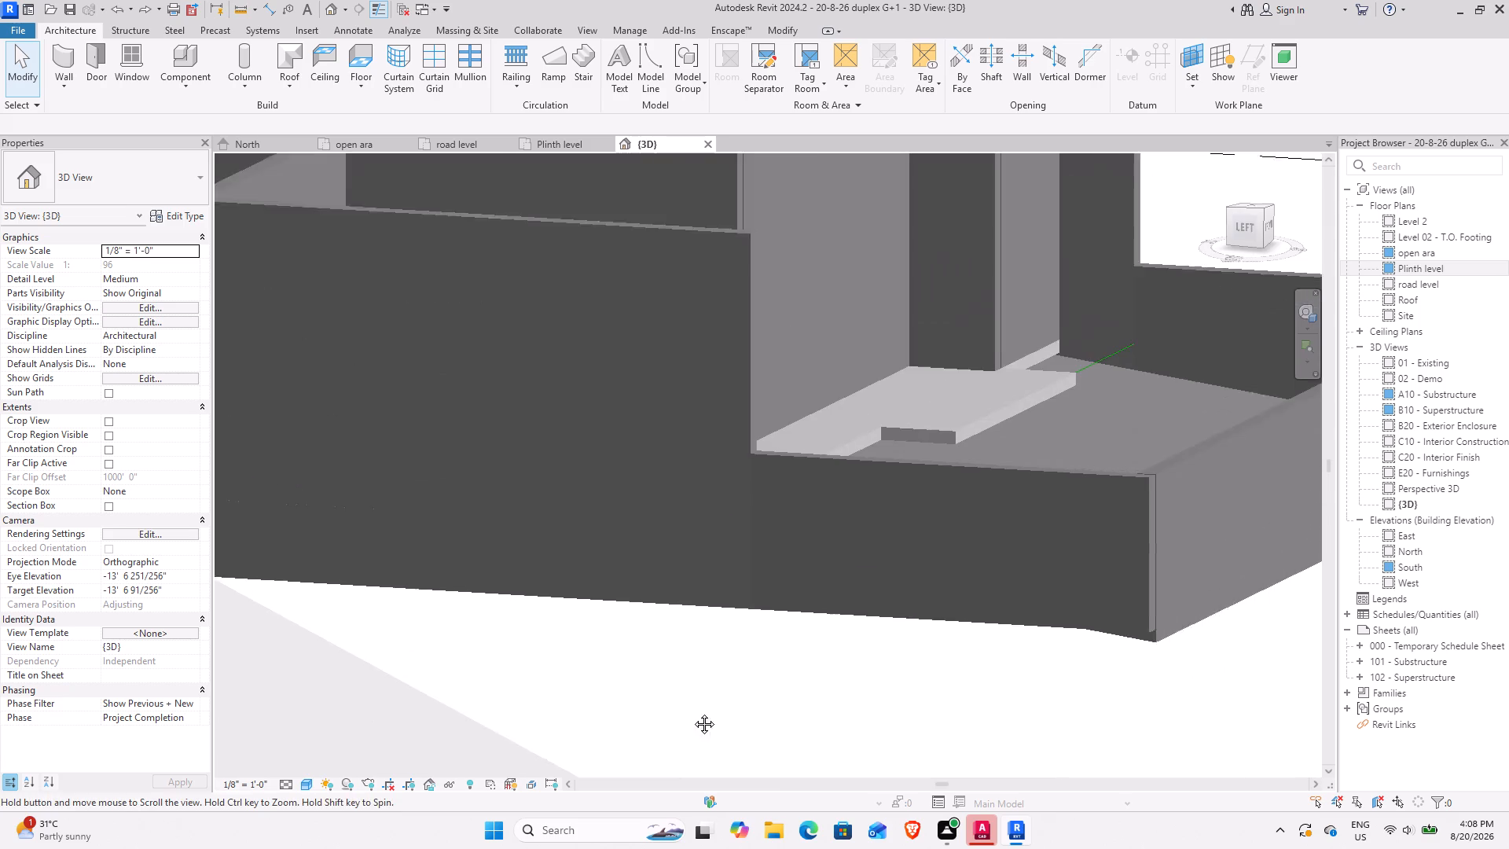
Examine the plinth slab's stepped front edge and the front yard slab from above and from the front in 3D.
{"action": "middle_click_drag", "start_coordinate": [692, 712], "coordinate": [688, 715]}
{"action": "scroll", "coordinate": [1142, 417], "scroll_direction": "down", "scroll_amount": 4}
{"action": "middle_click_drag", "start_coordinate": [1107, 450], "coordinate": [843, 624]}
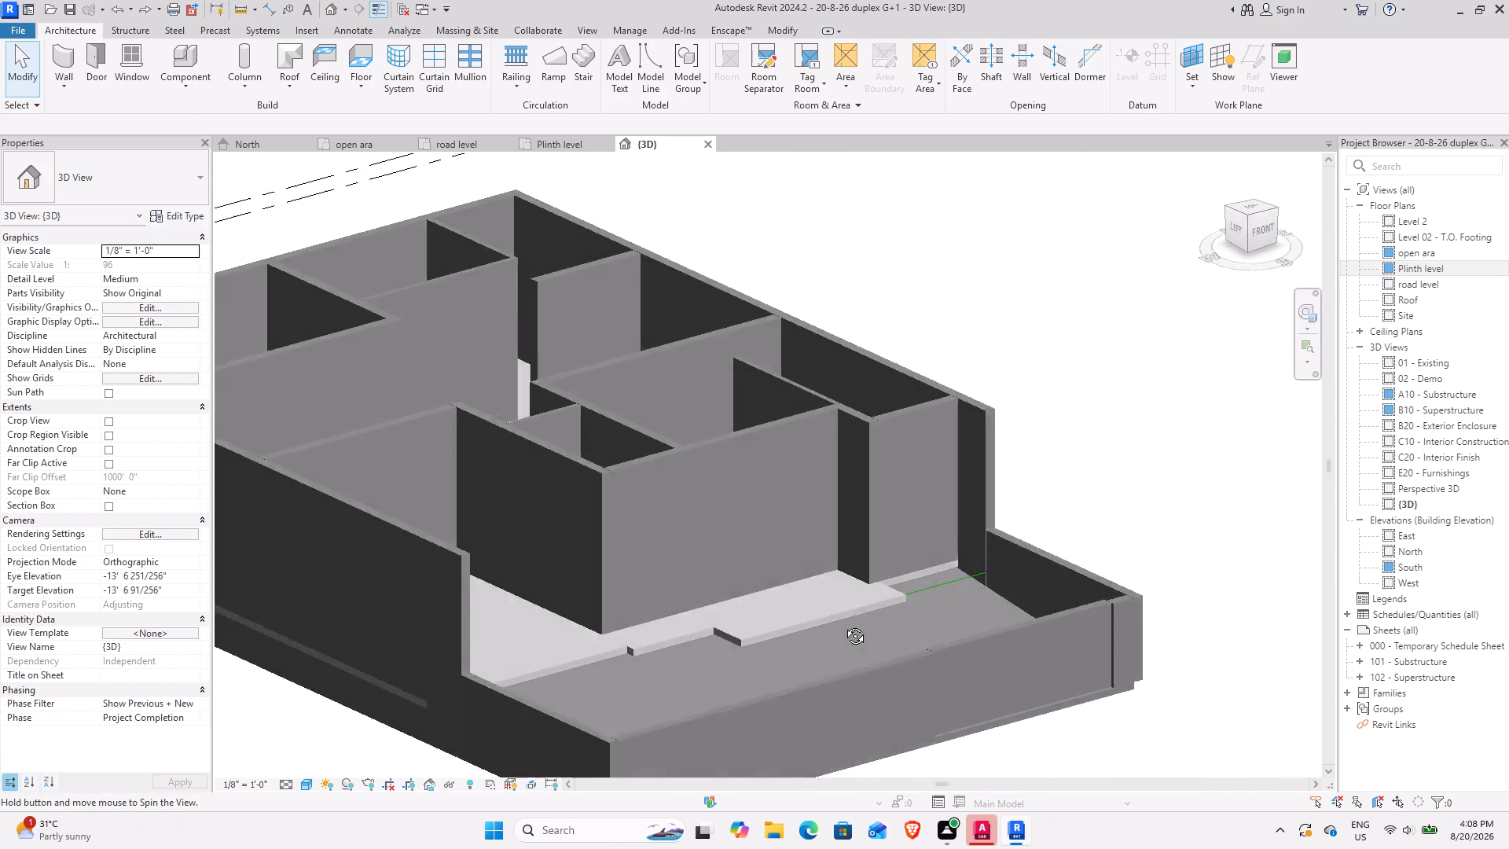
{"action": "middle_click_drag", "start_coordinate": [843, 624], "coordinate": [826, 660]}
{"action": "middle_click_drag", "start_coordinate": [816, 603], "coordinate": [867, 370]}
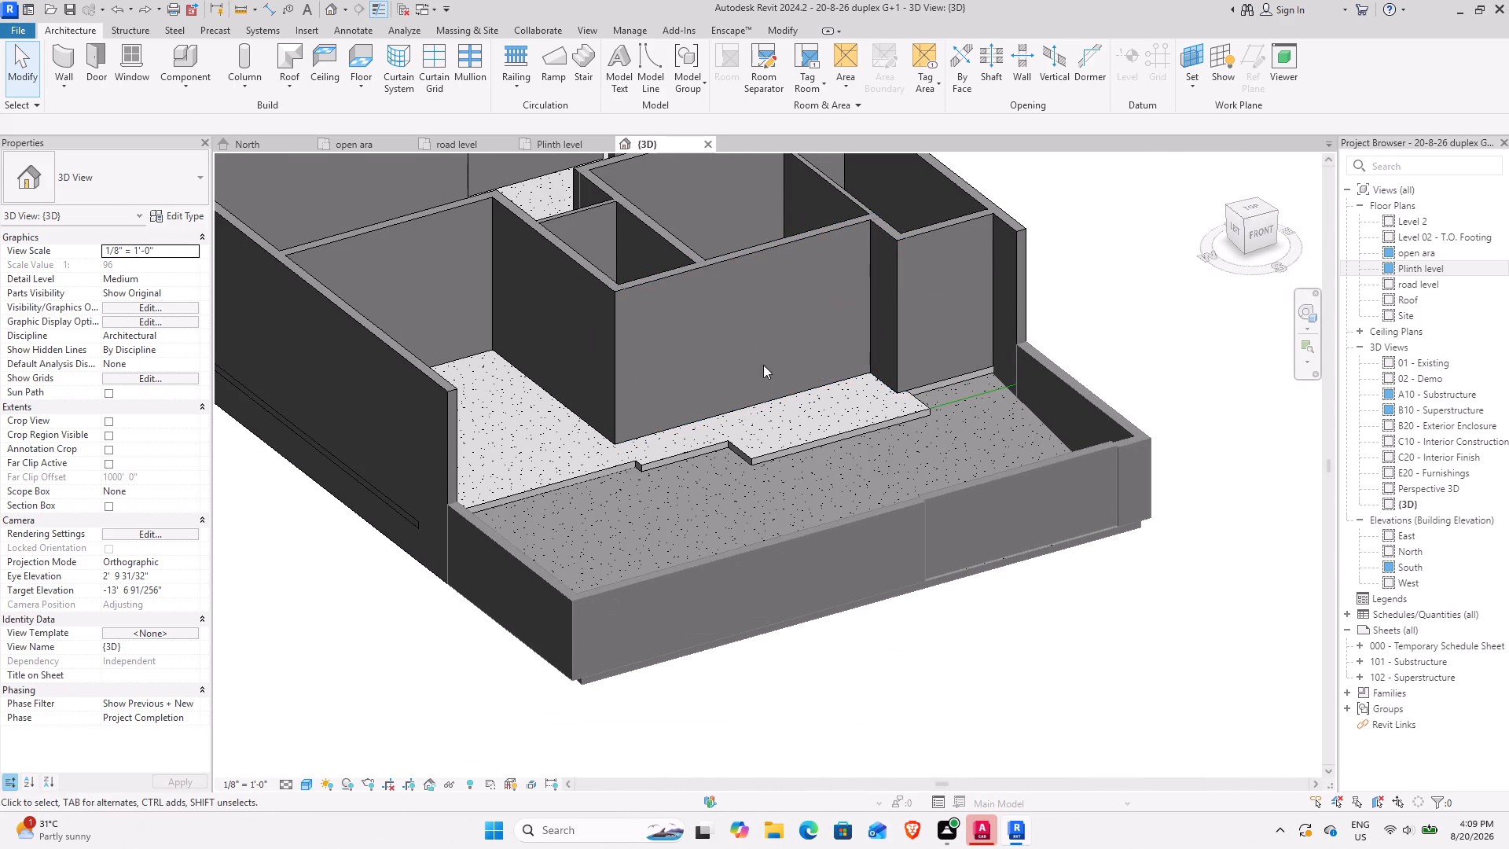
{"action": "scroll", "coordinate": [598, 450], "scroll_direction": "up", "scroll_amount": 6}
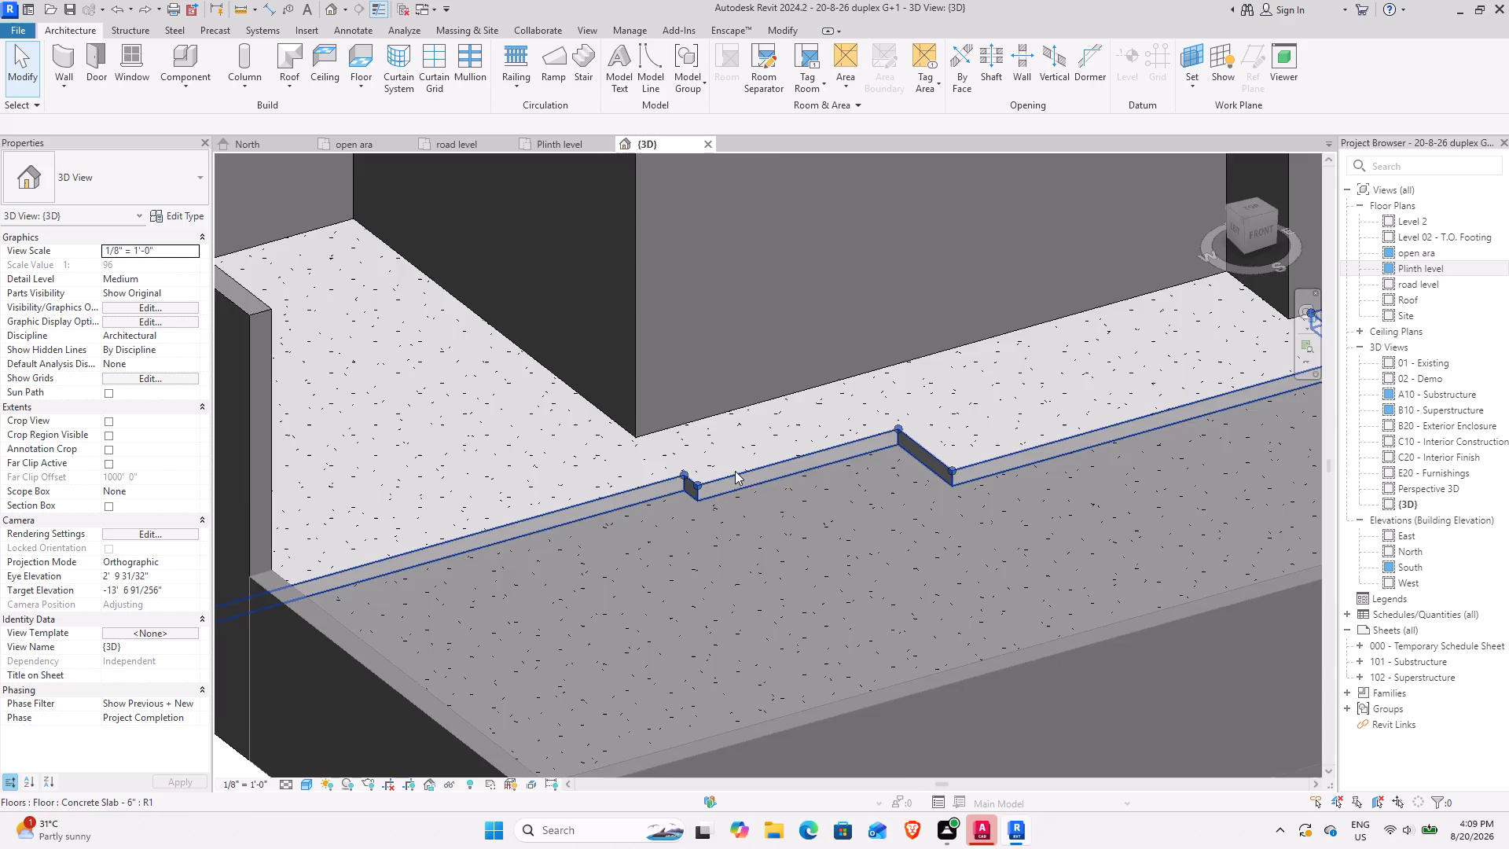
{"action": "scroll", "coordinate": [735, 471], "scroll_direction": "down", "scroll_amount": 3}
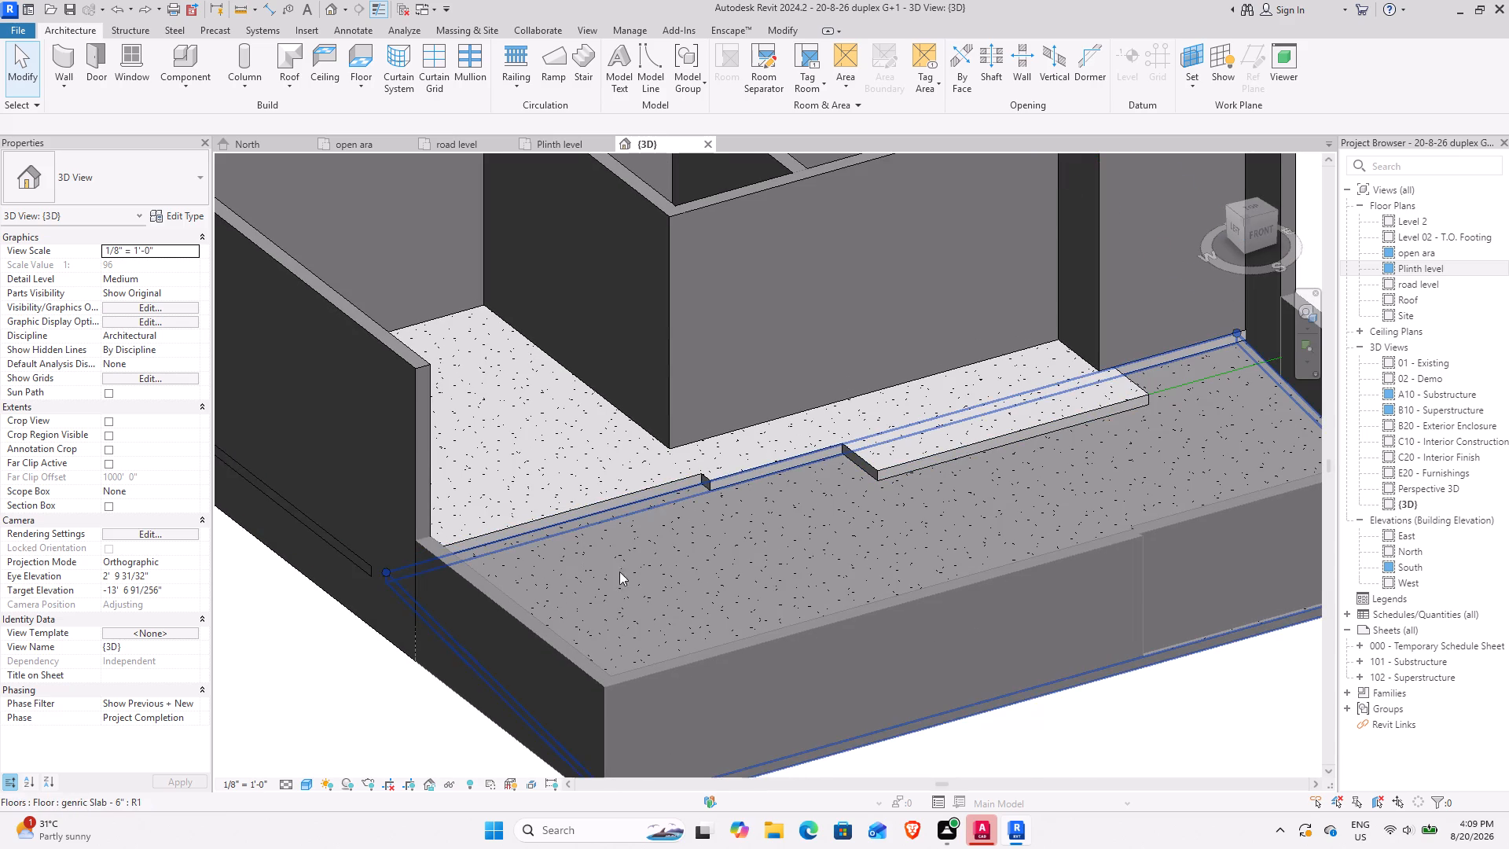
{"action": "scroll", "coordinate": [596, 611], "scroll_direction": "up", "scroll_amount": 2}
{"action": "middle_click_drag", "start_coordinate": [581, 597], "coordinate": [492, 538], "text": "shift"}
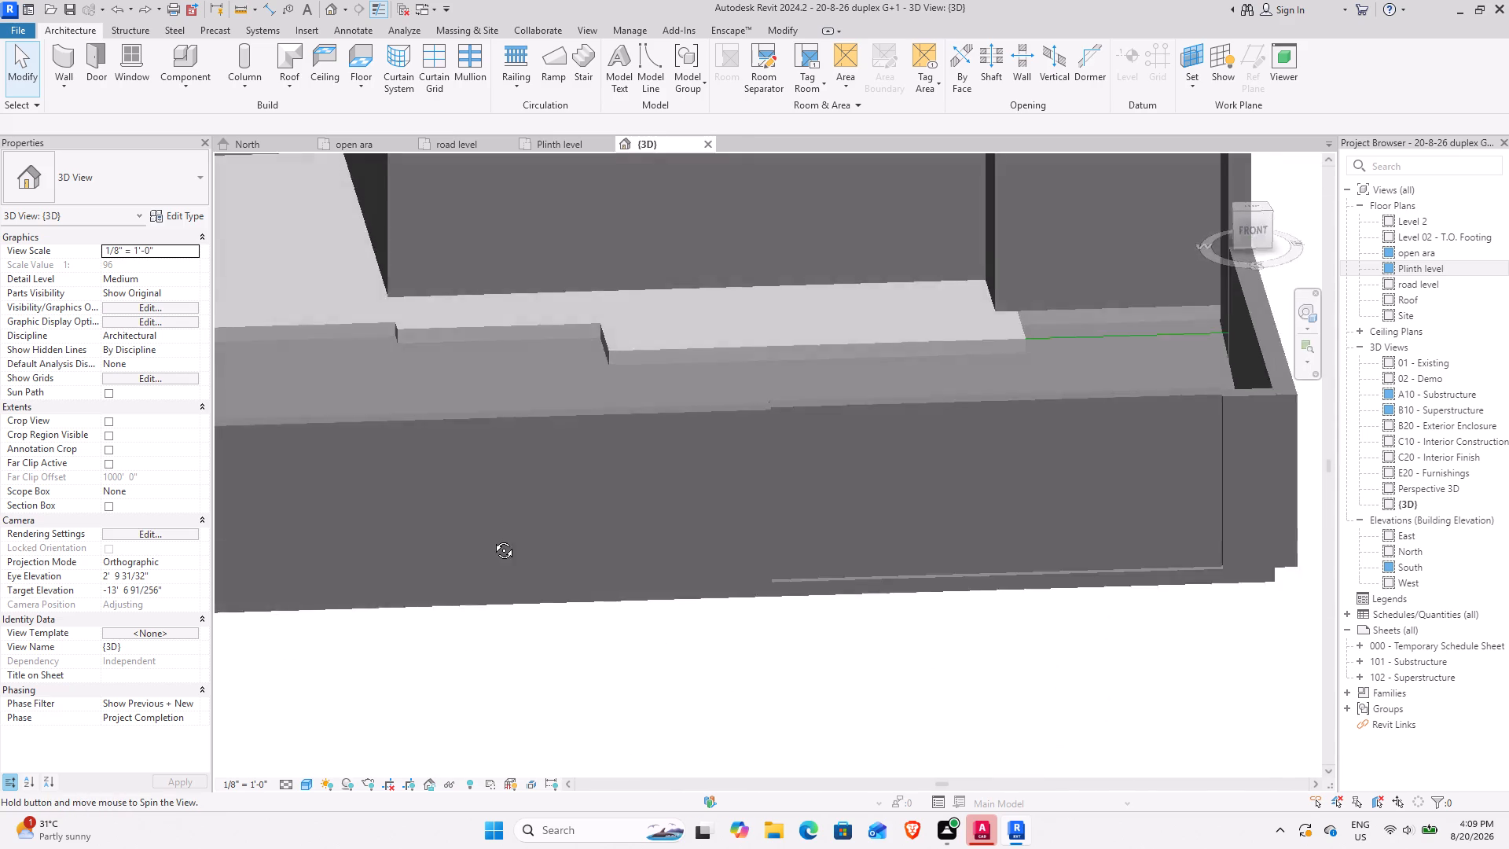
{"action": "middle_click_drag", "start_coordinate": [492, 538], "coordinate": [589, 415], "text": "shift"}
Examine the underside of the house in 3D, checking the plinth slab, front yard slab and wall bases from several angles.
{"action": "middle_click_drag", "start_coordinate": [636, 384], "coordinate": [545, 681]}
{"action": "middle_click_drag", "start_coordinate": [548, 645], "coordinate": [556, 608], "text": "shift"}
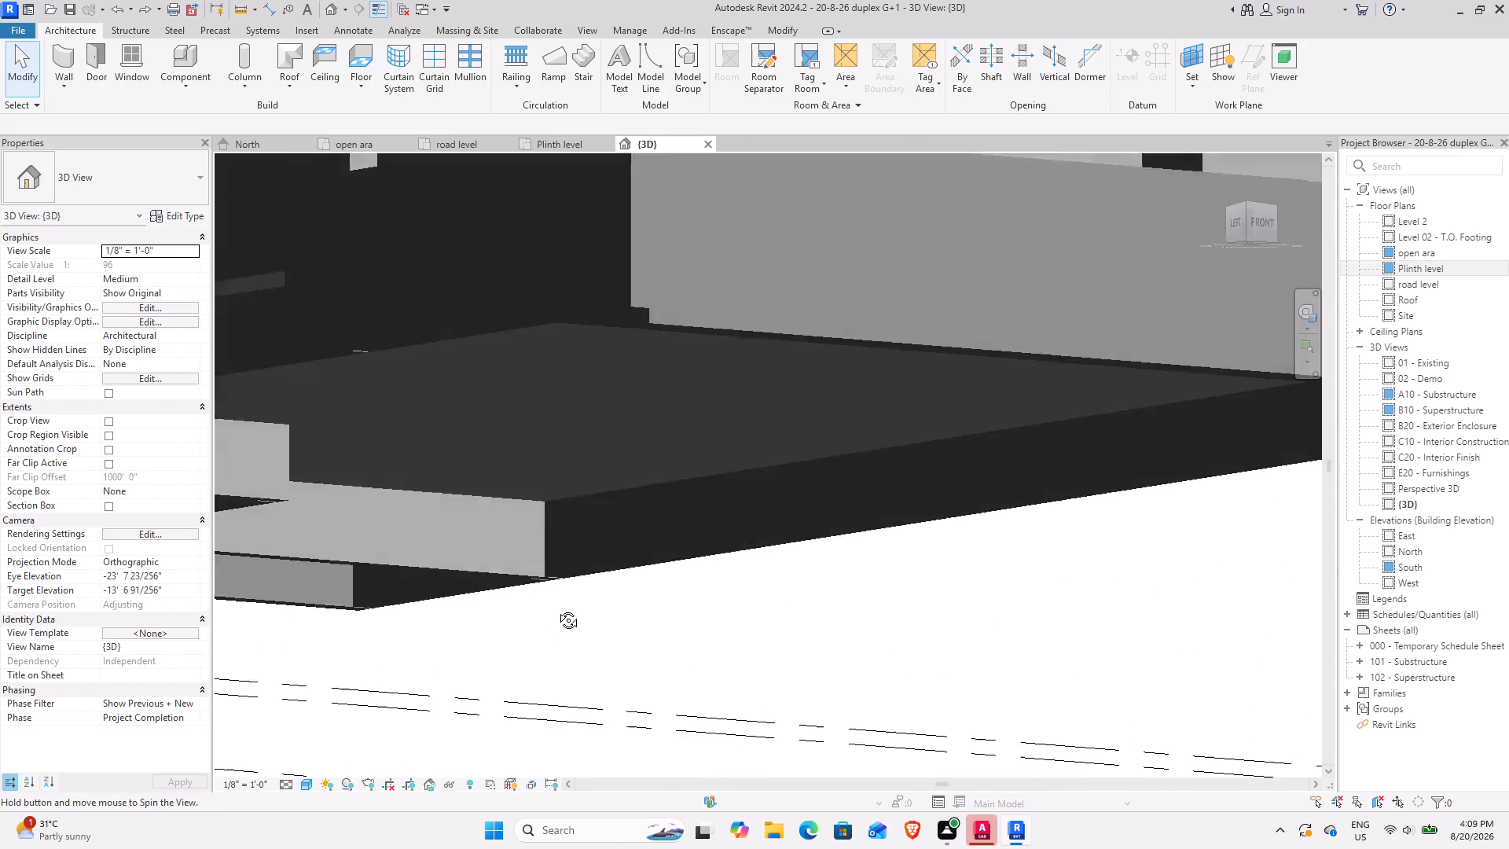
{"action": "middle_click_drag", "start_coordinate": [556, 608], "coordinate": [566, 518], "text": "shift"}
{"action": "middle_click_drag", "start_coordinate": [560, 518], "coordinate": [483, 605], "text": "shift"}
{"action": "scroll", "coordinate": [486, 547], "scroll_direction": "down", "scroll_amount": 4}
{"action": "middle_click_drag", "start_coordinate": [485, 608], "coordinate": [502, 519], "text": "shift"}
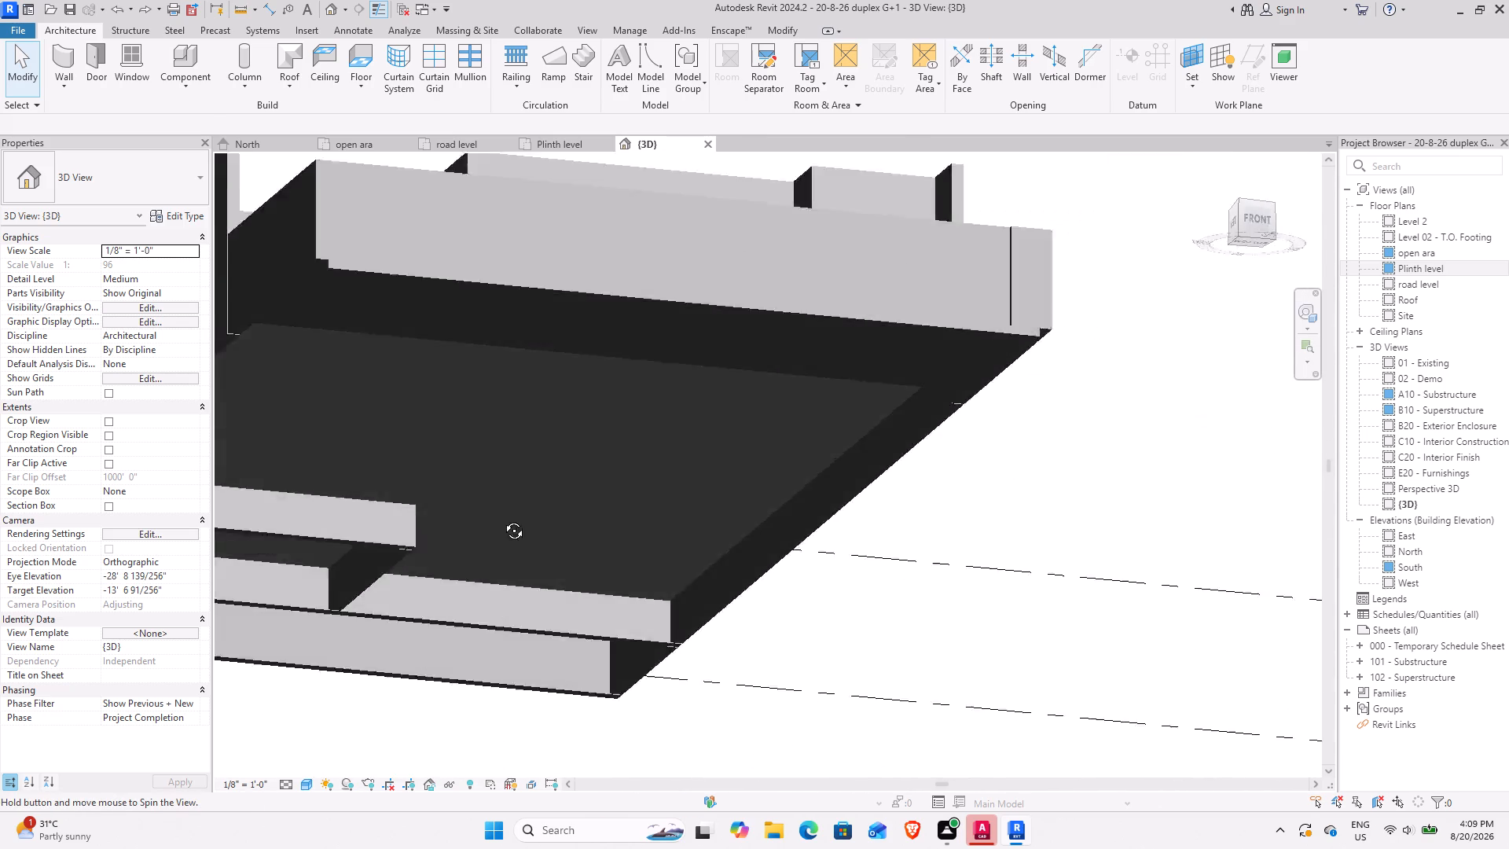
{"action": "middle_click_drag", "start_coordinate": [502, 519], "coordinate": [599, 316], "text": "shift"}
{"action": "middle_click_drag", "start_coordinate": [735, 334], "coordinate": [578, 649]}
{"action": "middle_click_drag", "start_coordinate": [579, 623], "coordinate": [655, 487], "text": "shift"}
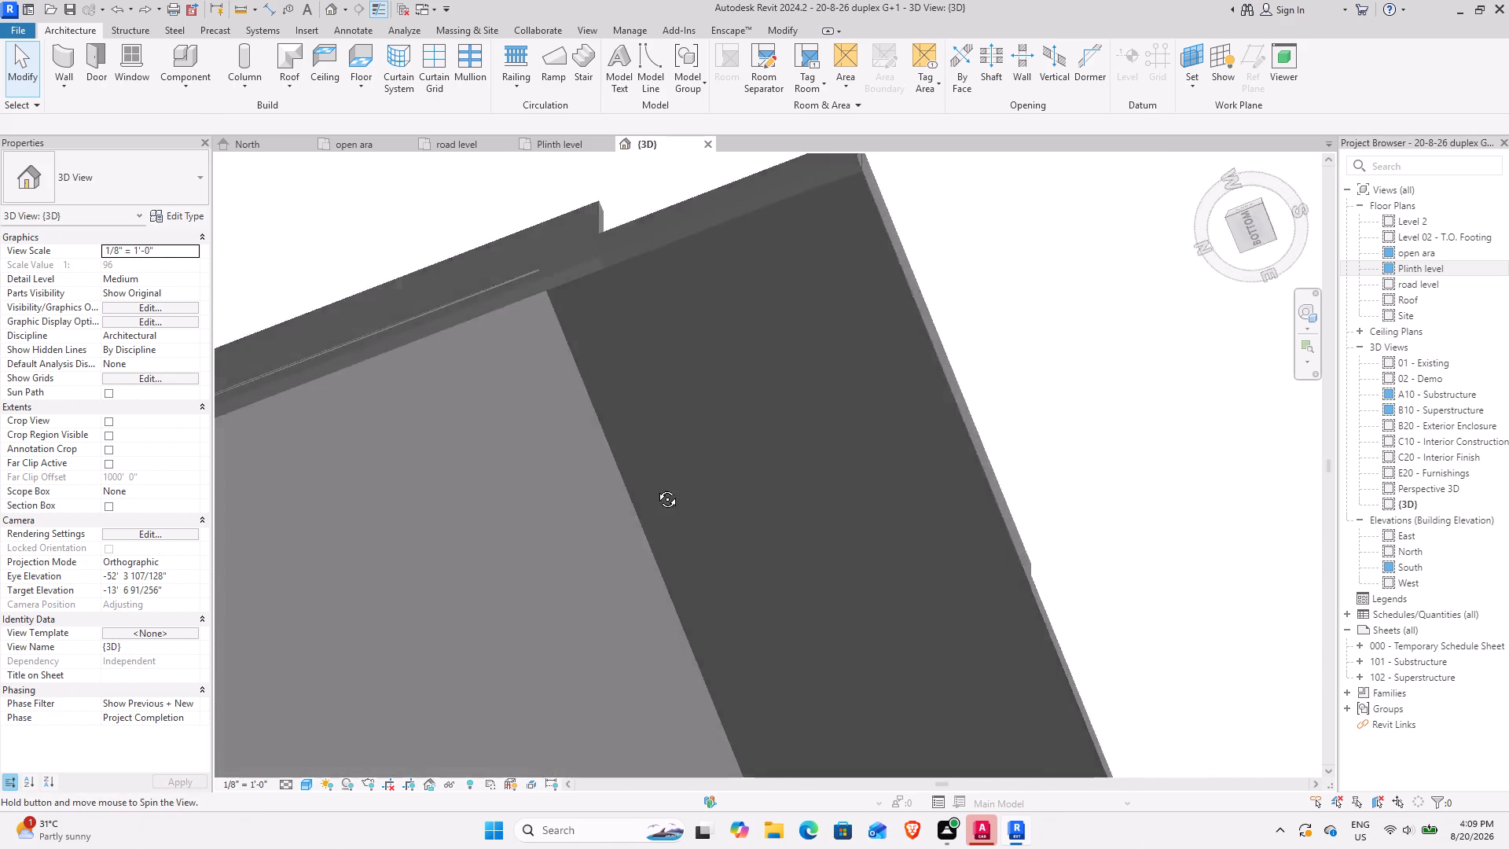
{"action": "middle_click_drag", "start_coordinate": [655, 487], "coordinate": [467, 663], "text": "shift"}
{"action": "scroll", "coordinate": [538, 528], "scroll_direction": "down", "scroll_amount": 4}
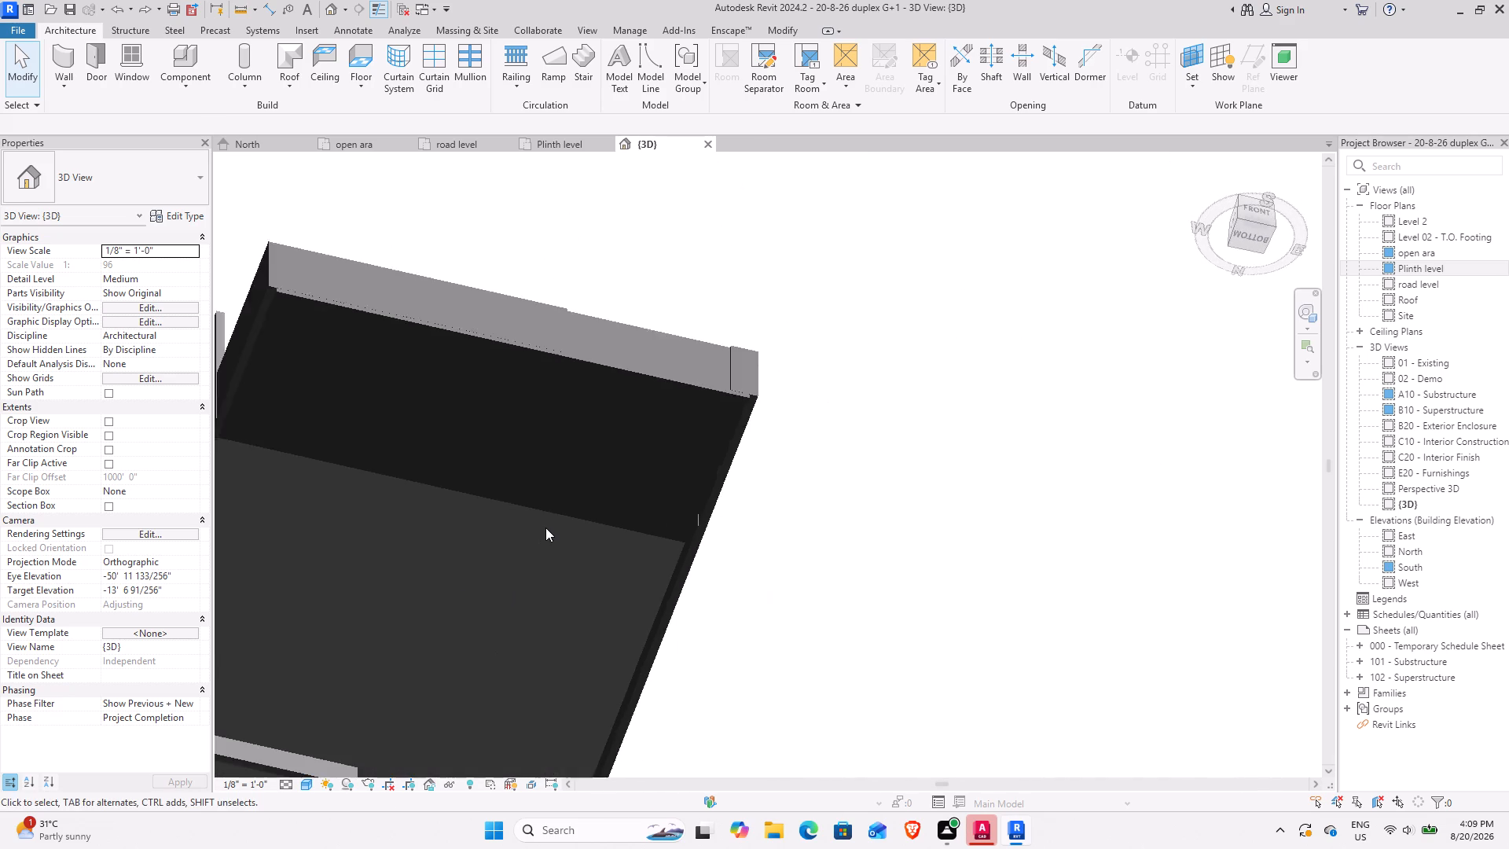
{"action": "scroll", "coordinate": [545, 527], "scroll_direction": "down", "scroll_amount": 3}
{"action": "middle_click_drag", "start_coordinate": [574, 513], "coordinate": [486, 671], "text": "shift"}
{"action": "middle_click_drag", "start_coordinate": [531, 565], "coordinate": [533, 619], "text": "shift"}
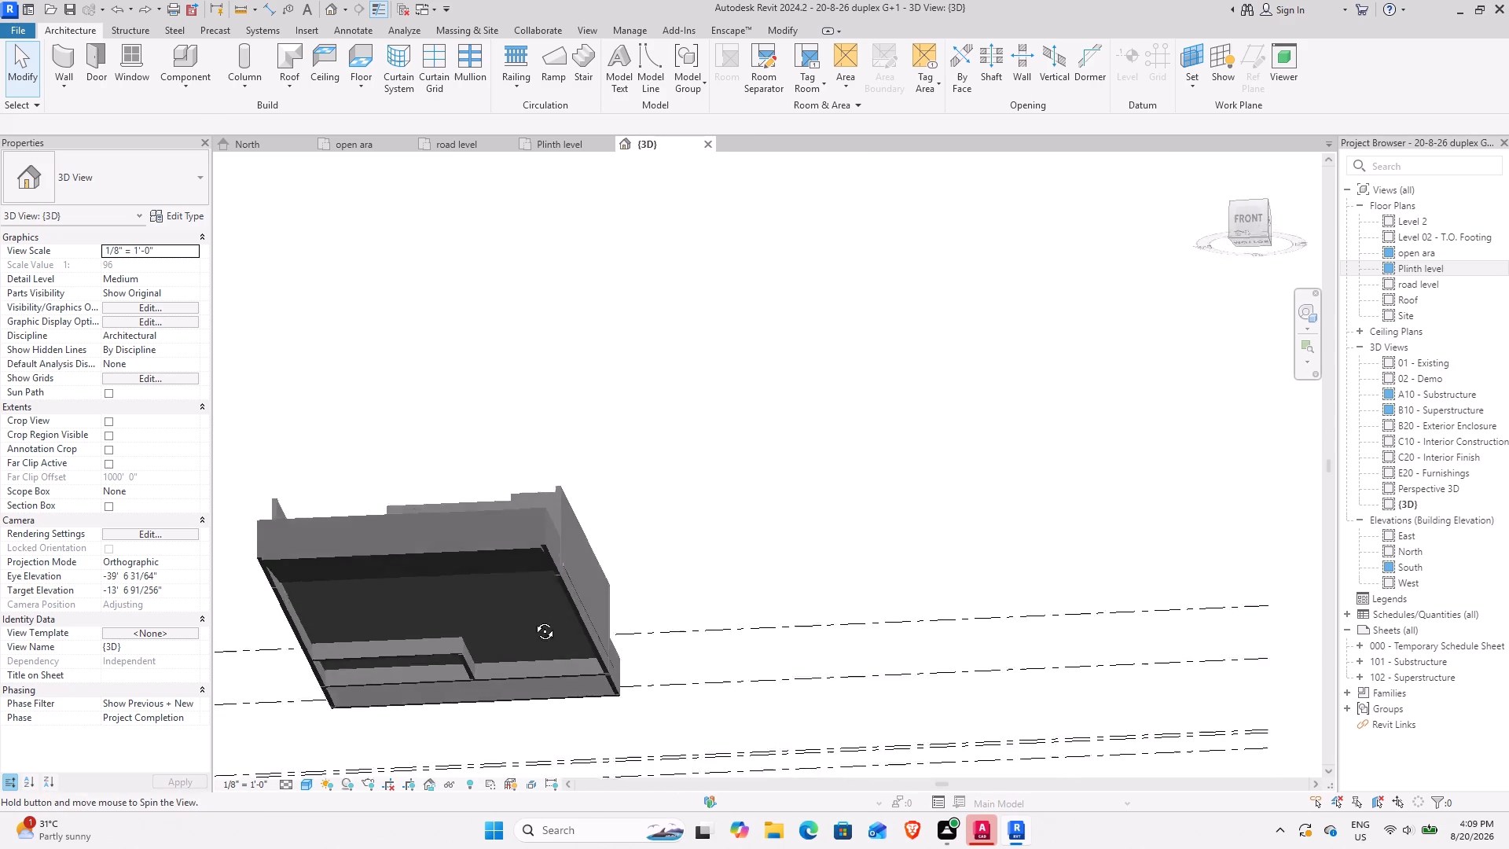
{"action": "middle_click_drag", "start_coordinate": [533, 619], "coordinate": [404, 612], "text": "shift"}
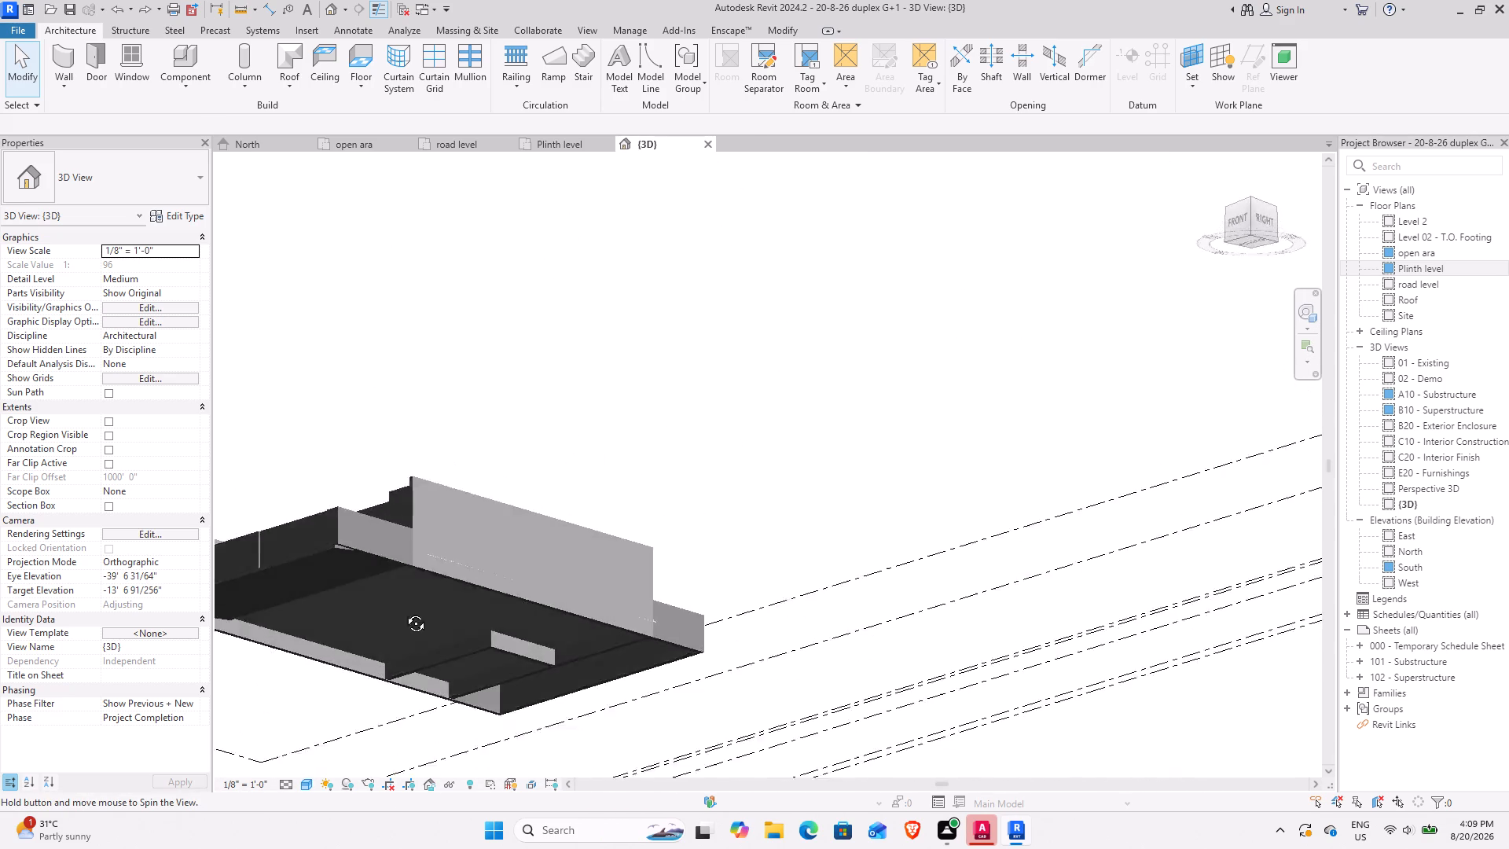
{"action": "middle_click_drag", "start_coordinate": [404, 612], "coordinate": [586, 437], "text": "shift"}
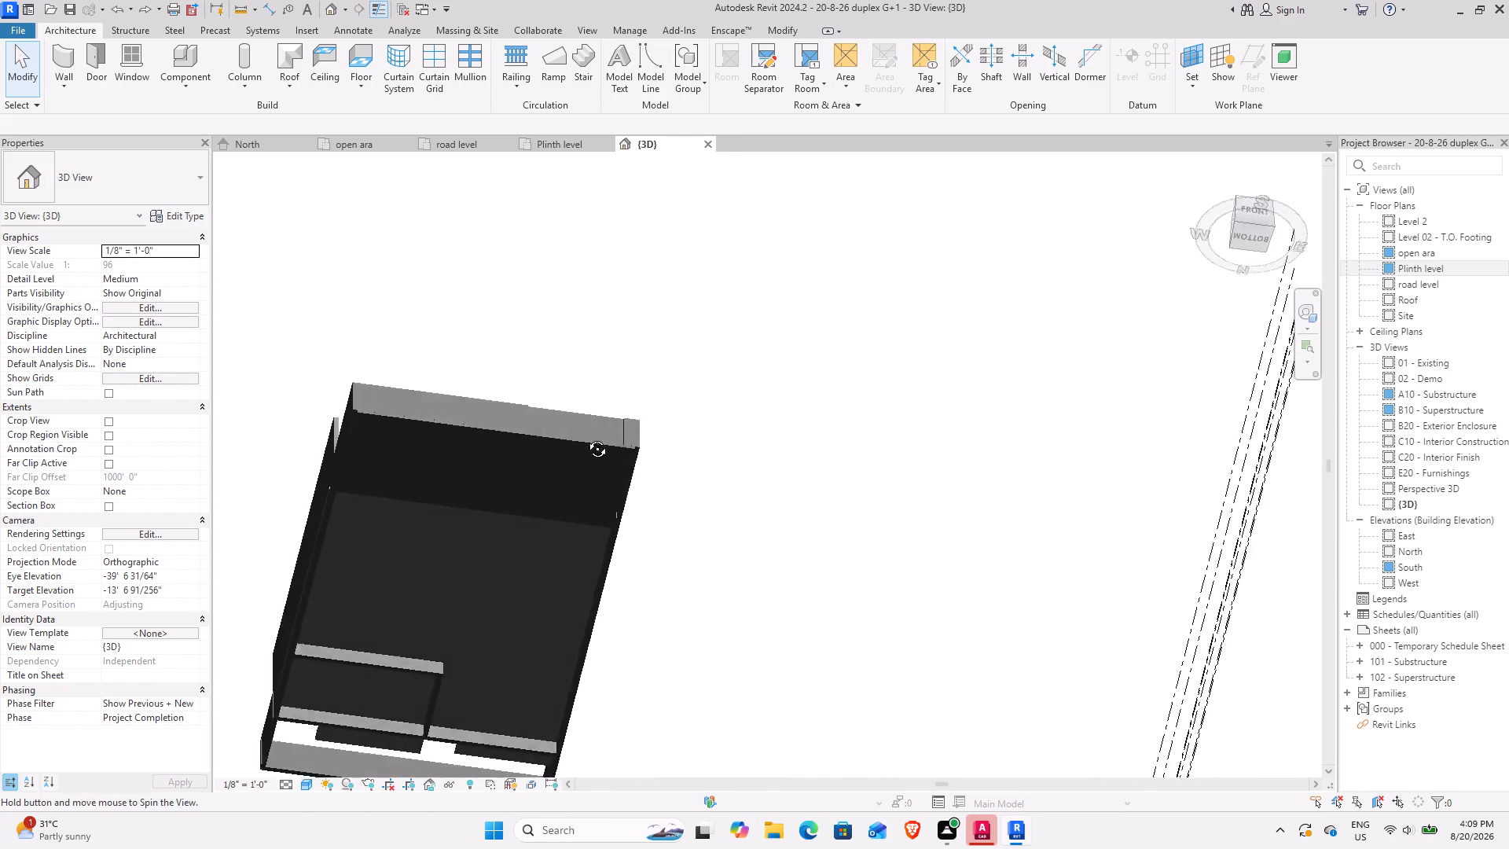
Select the 4.5" partition wall along the rear side of the front room beside the outer side wall.
{"action": "middle_click_drag", "start_coordinate": [586, 437], "coordinate": [505, 820], "text": "shift"}
{"action": "scroll", "coordinate": [438, 531], "scroll_direction": "up", "scroll_amount": 2}
{"action": "middle_click_drag", "start_coordinate": [438, 546], "coordinate": [636, 788], "text": "shift"}
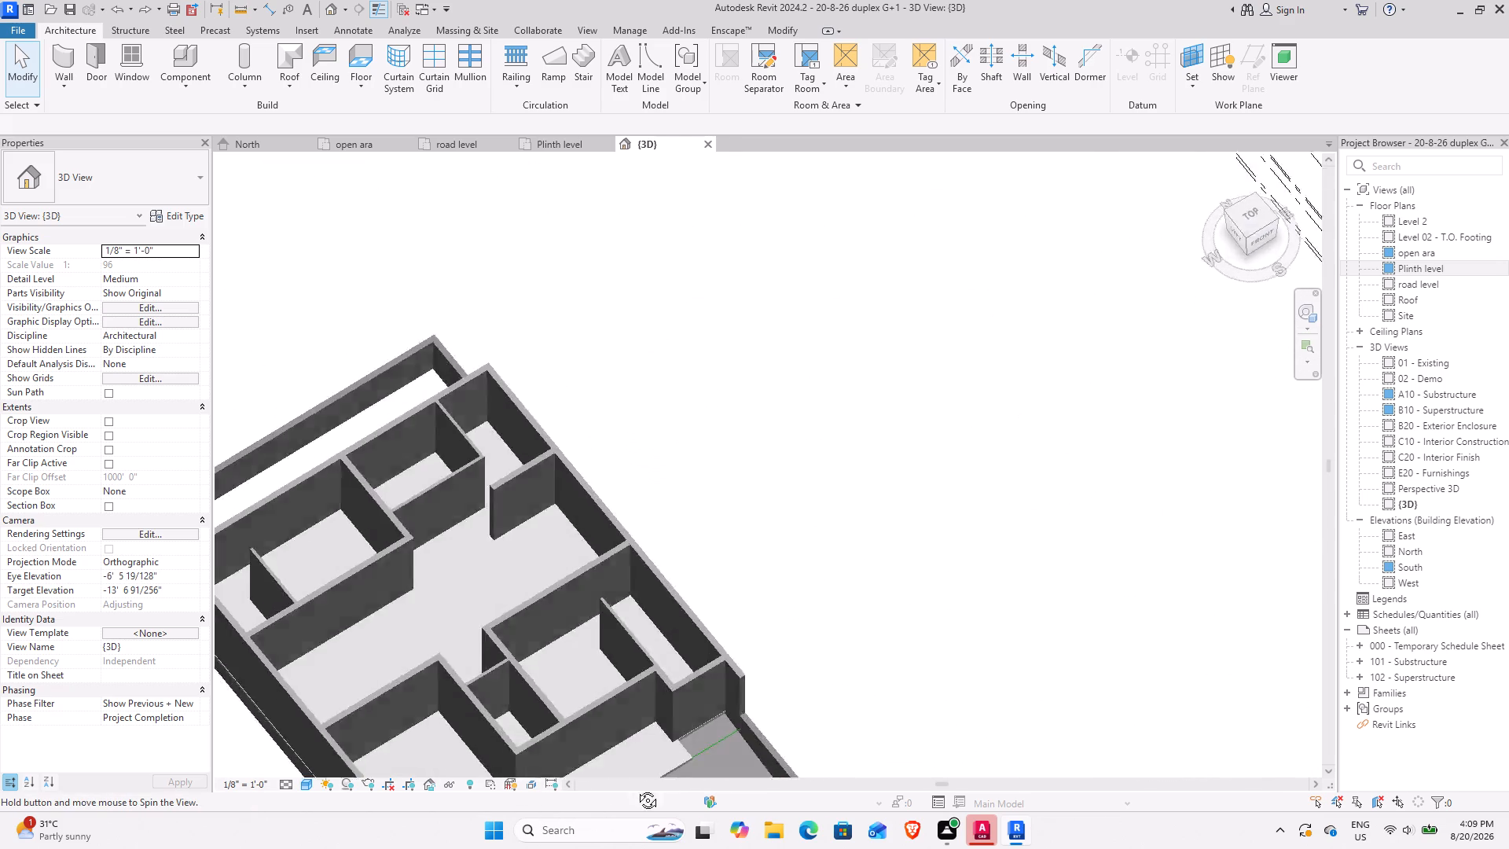
{"action": "middle_click_drag", "start_coordinate": [636, 788], "coordinate": [520, 727], "text": "shift"}
{"action": "left_click", "coordinate": [583, 652]}
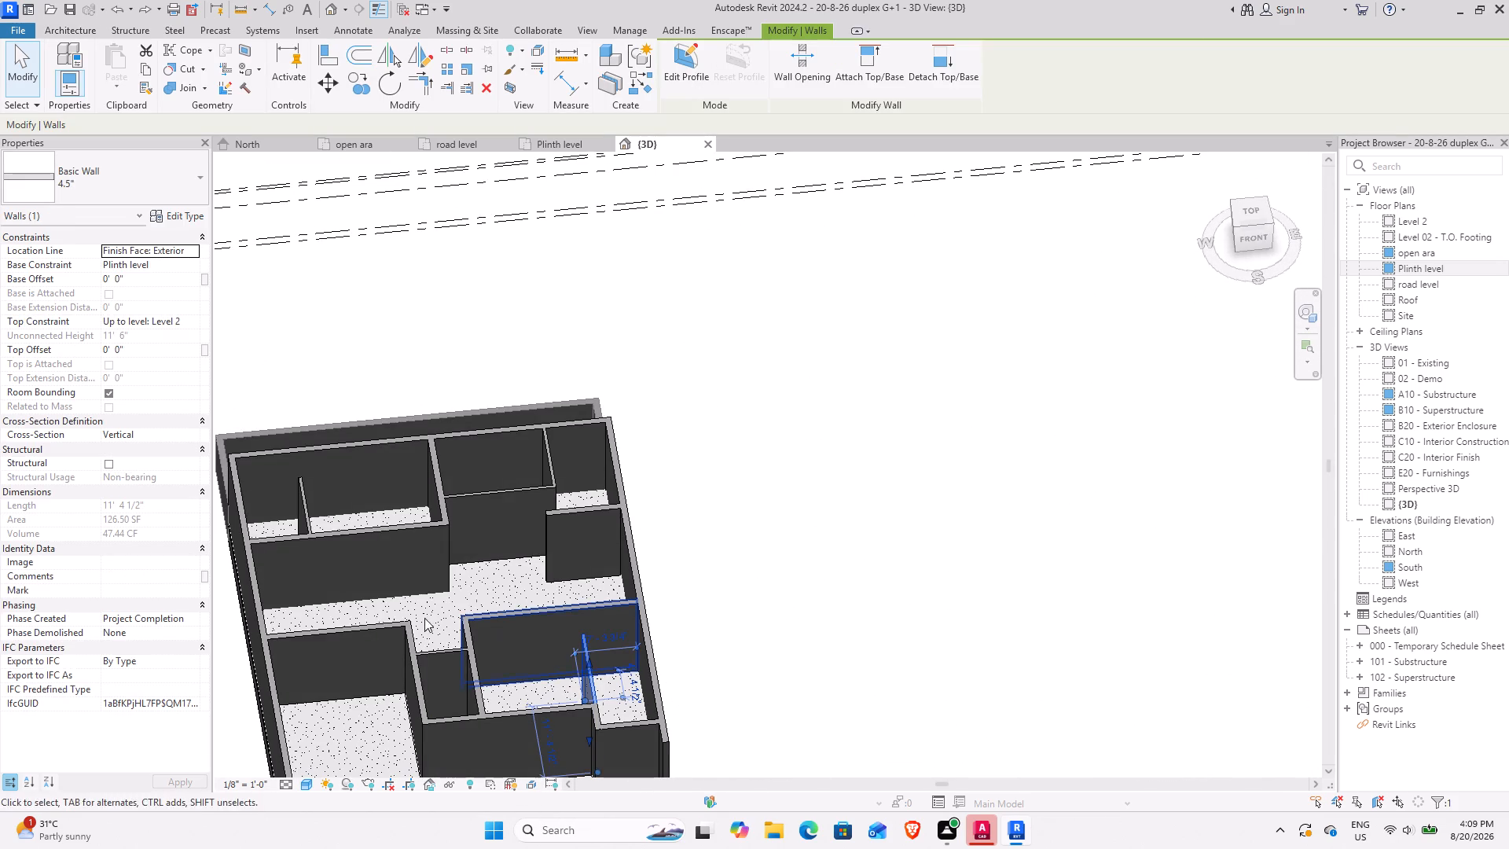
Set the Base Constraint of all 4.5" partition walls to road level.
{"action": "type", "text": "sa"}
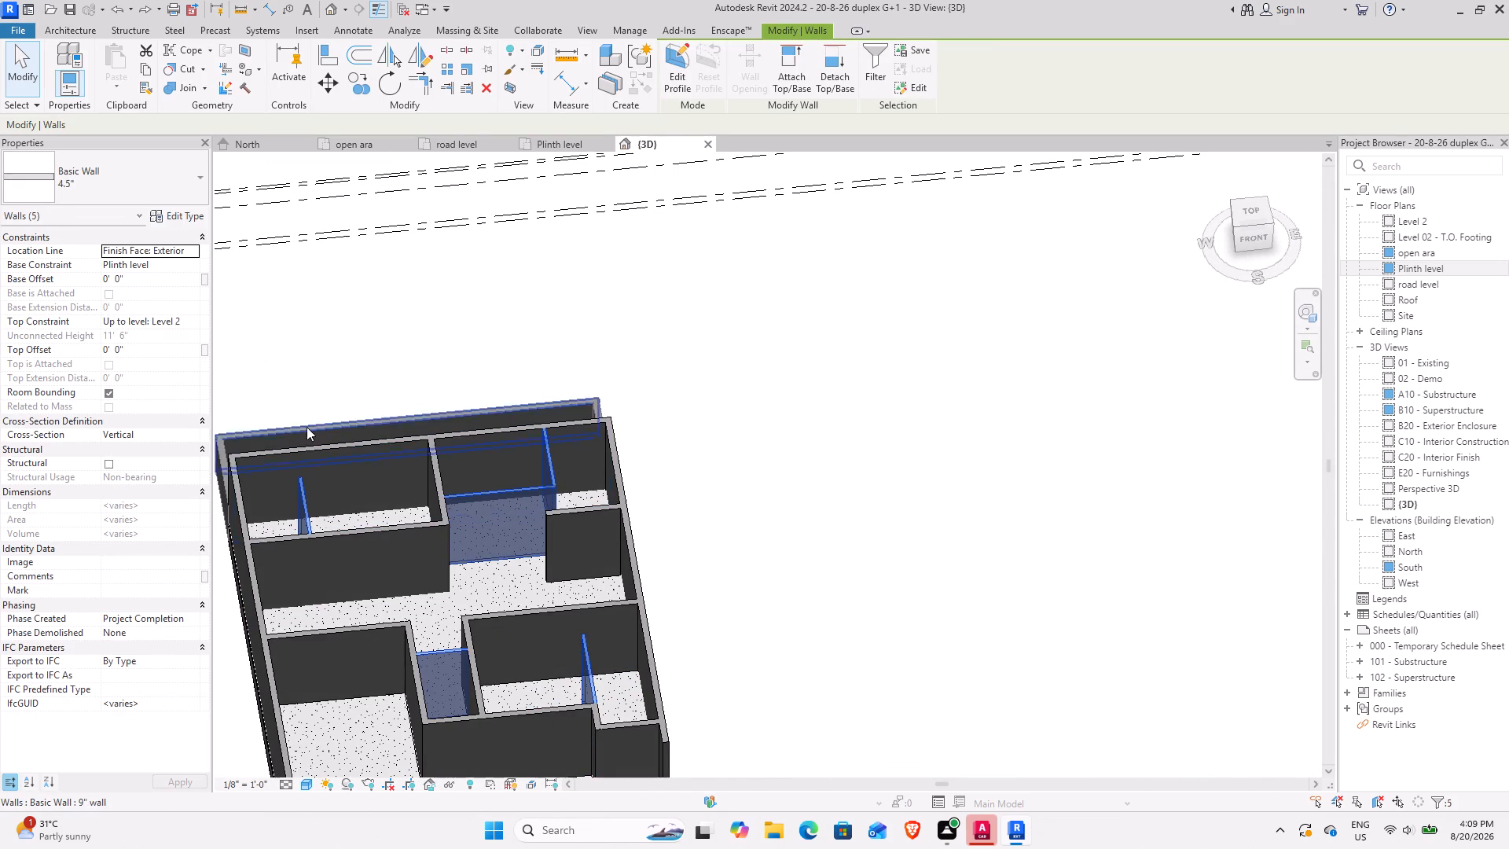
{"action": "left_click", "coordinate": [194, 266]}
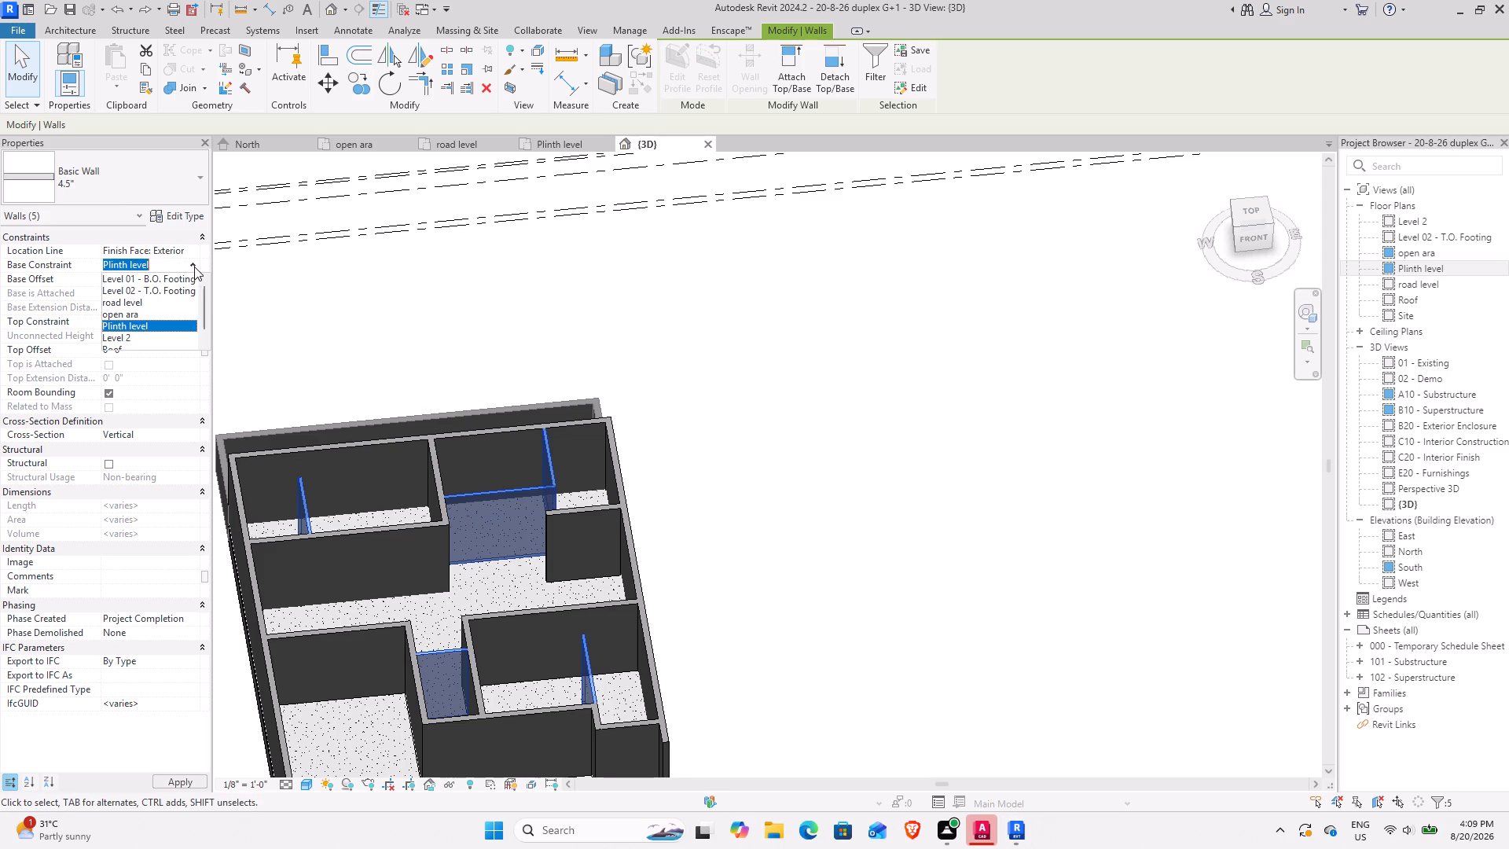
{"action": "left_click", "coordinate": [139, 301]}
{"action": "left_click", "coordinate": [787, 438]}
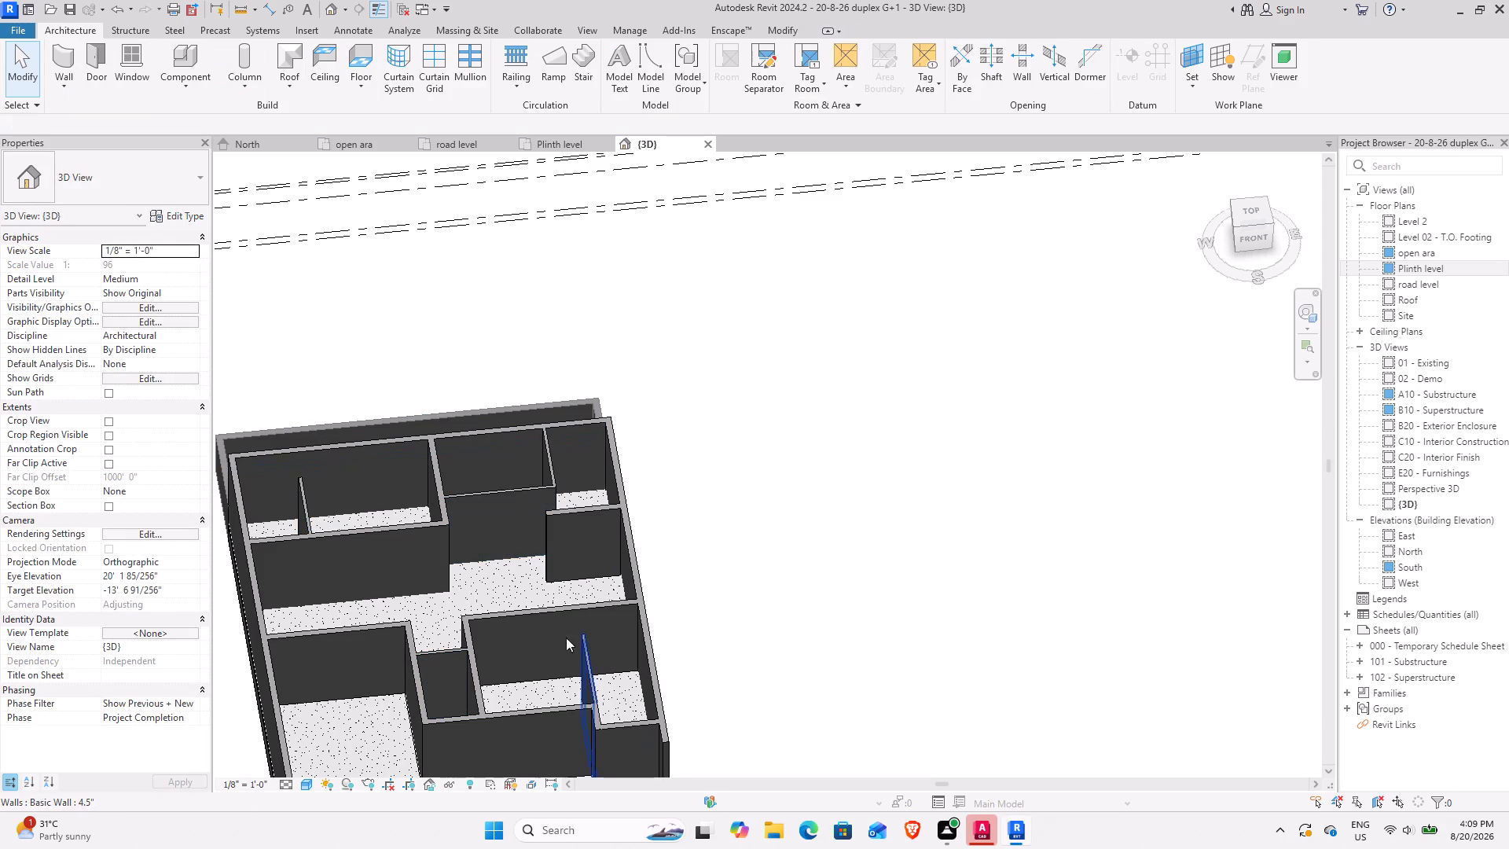
Examine the underside of the house in 3D, checking how the 4.5" partition walls meet the plinth slab.
{"action": "middle_click_drag", "start_coordinate": [537, 641], "coordinate": [617, 349], "text": "shift"}
{"action": "middle_click_drag", "start_coordinate": [513, 609], "coordinate": [639, 291], "text": "shift"}
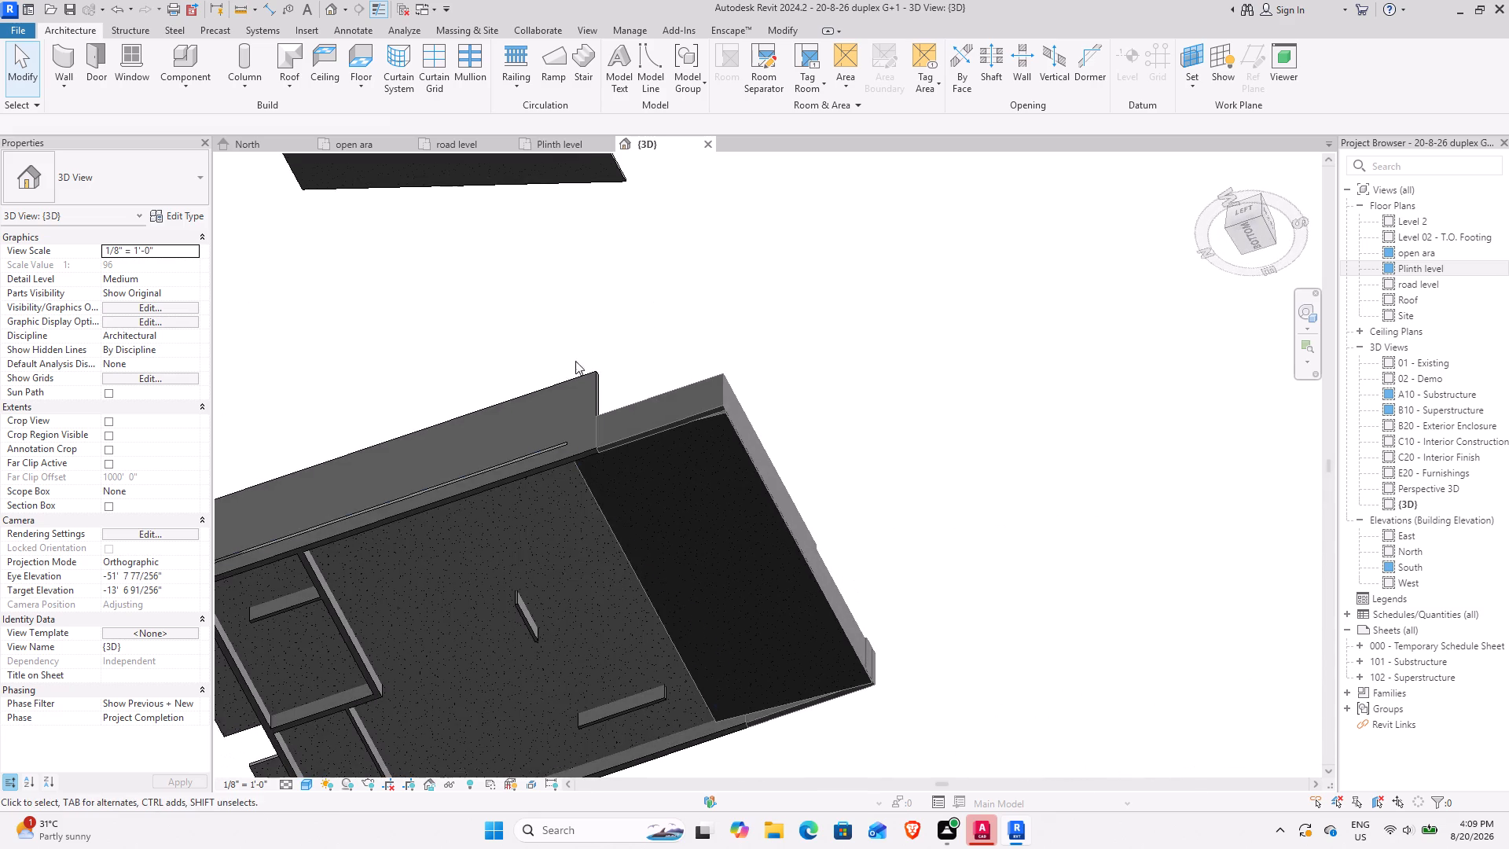
{"action": "middle_click_drag", "start_coordinate": [615, 569], "coordinate": [404, 781], "text": "shift"}
{"action": "middle_click_drag", "start_coordinate": [461, 693], "coordinate": [571, 526]}
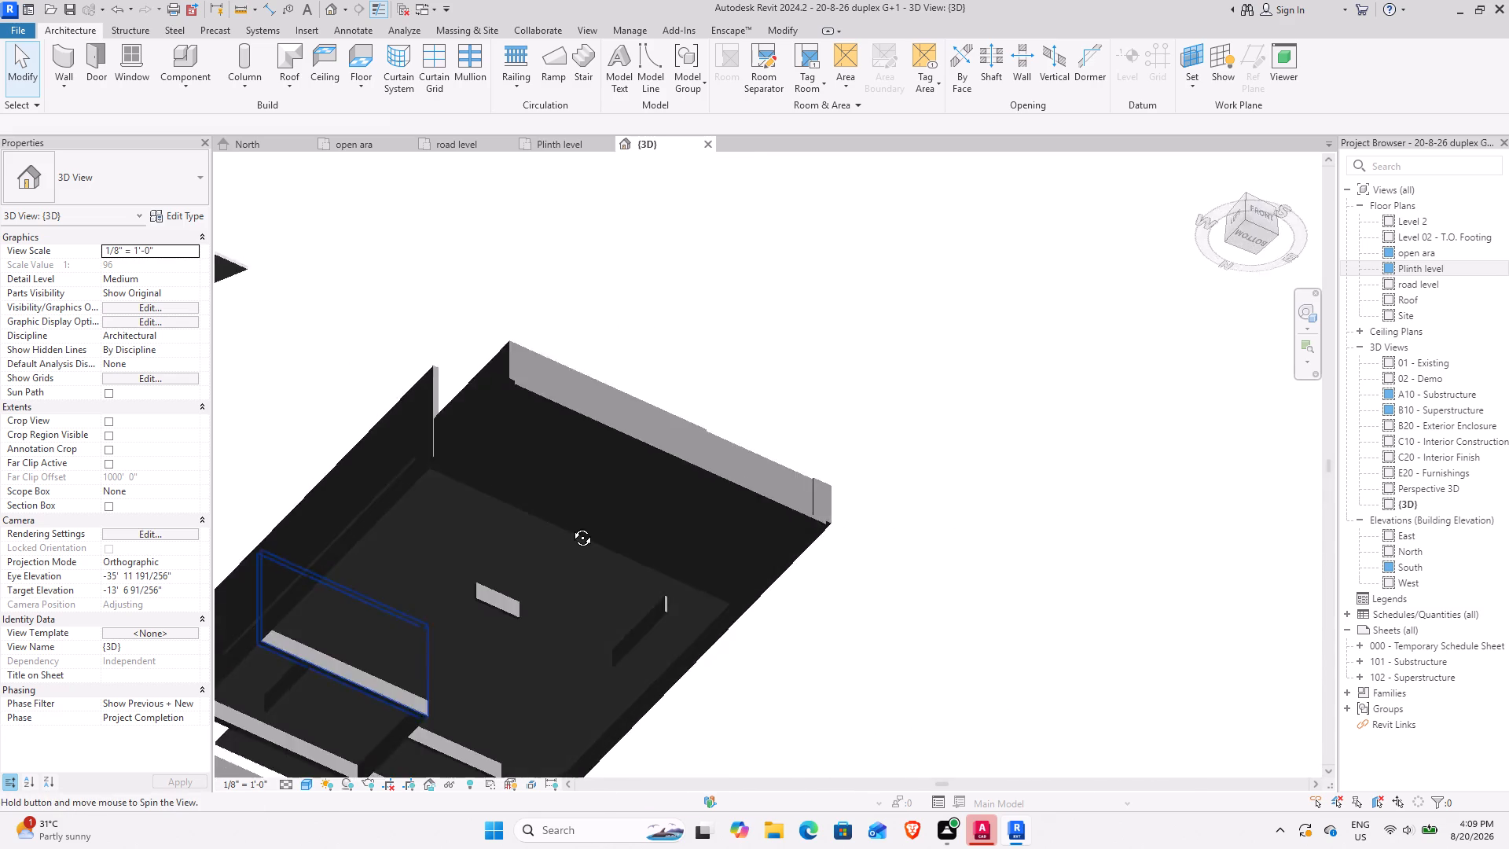
{"action": "middle_click_drag", "start_coordinate": [571, 526], "coordinate": [383, 542]}
{"action": "scroll", "coordinate": [442, 556], "scroll_direction": "down", "scroll_amount": 3}
{"action": "middle_click_drag", "start_coordinate": [475, 549], "coordinate": [464, 712], "text": "shift"}
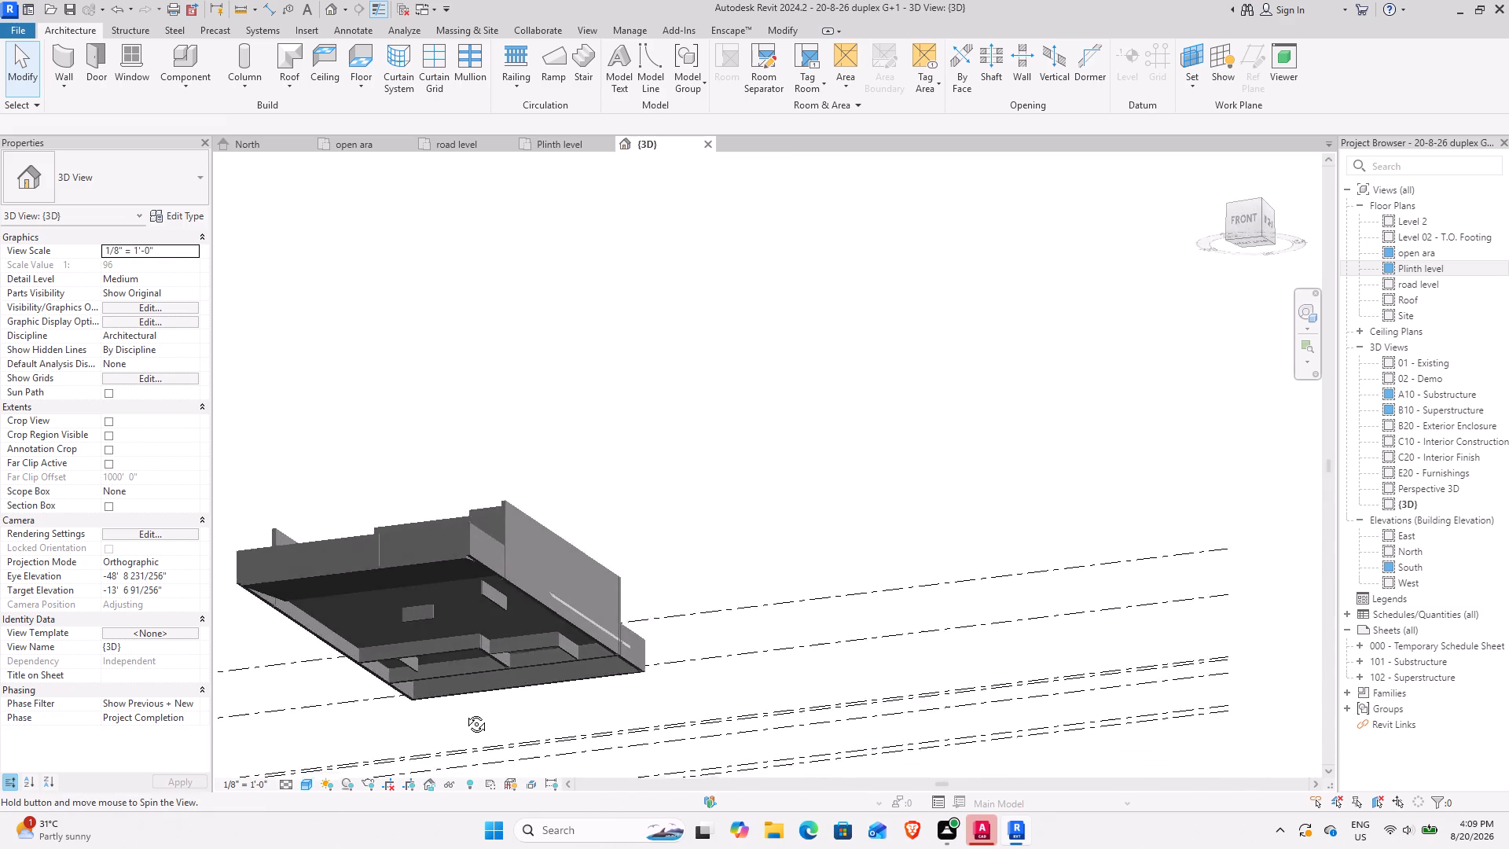
{"action": "middle_click_drag", "start_coordinate": [464, 712], "coordinate": [491, 619], "text": "shift"}
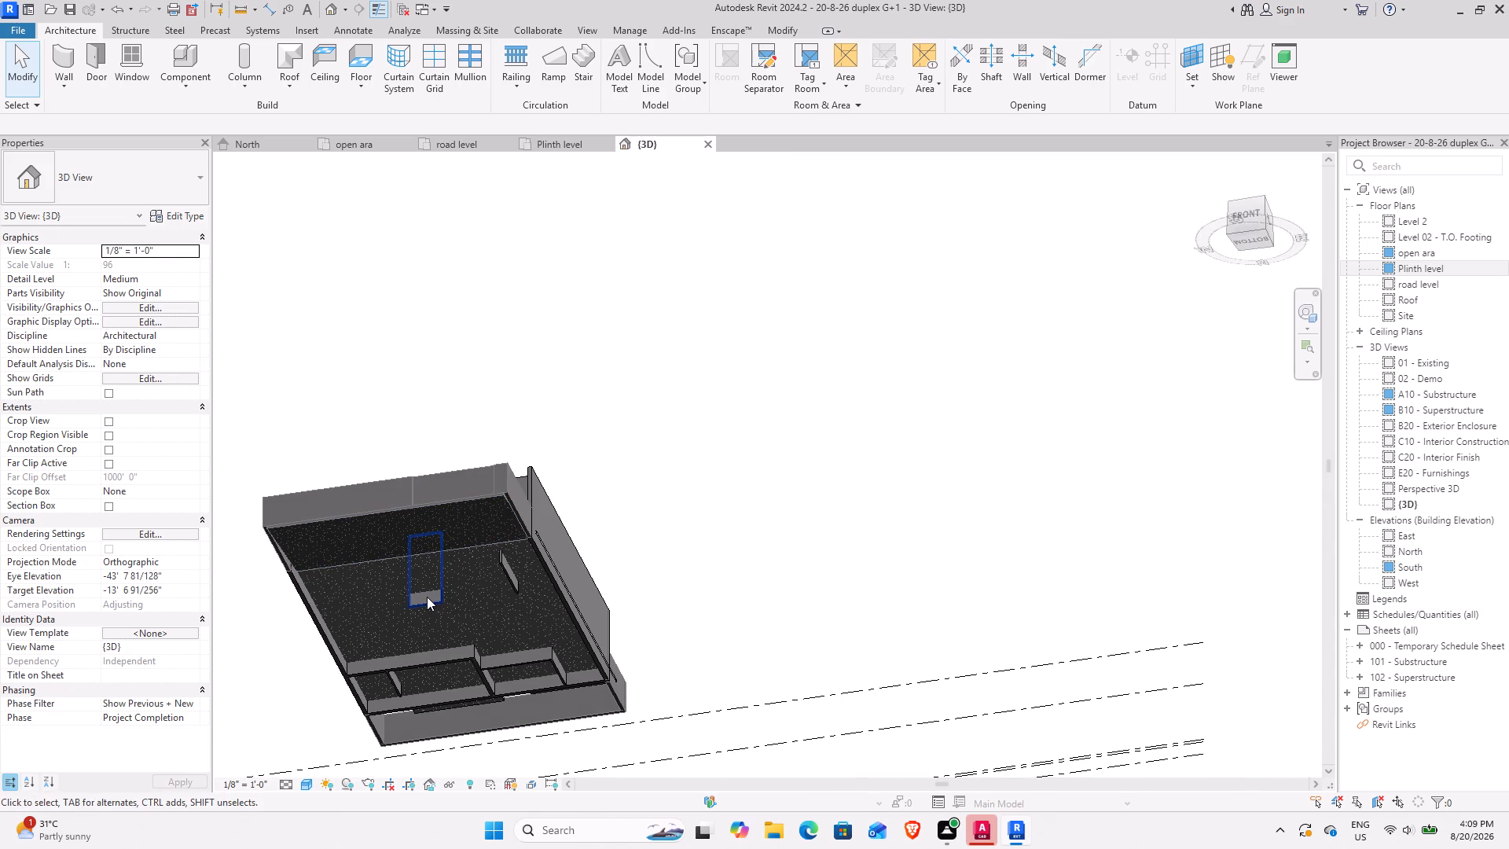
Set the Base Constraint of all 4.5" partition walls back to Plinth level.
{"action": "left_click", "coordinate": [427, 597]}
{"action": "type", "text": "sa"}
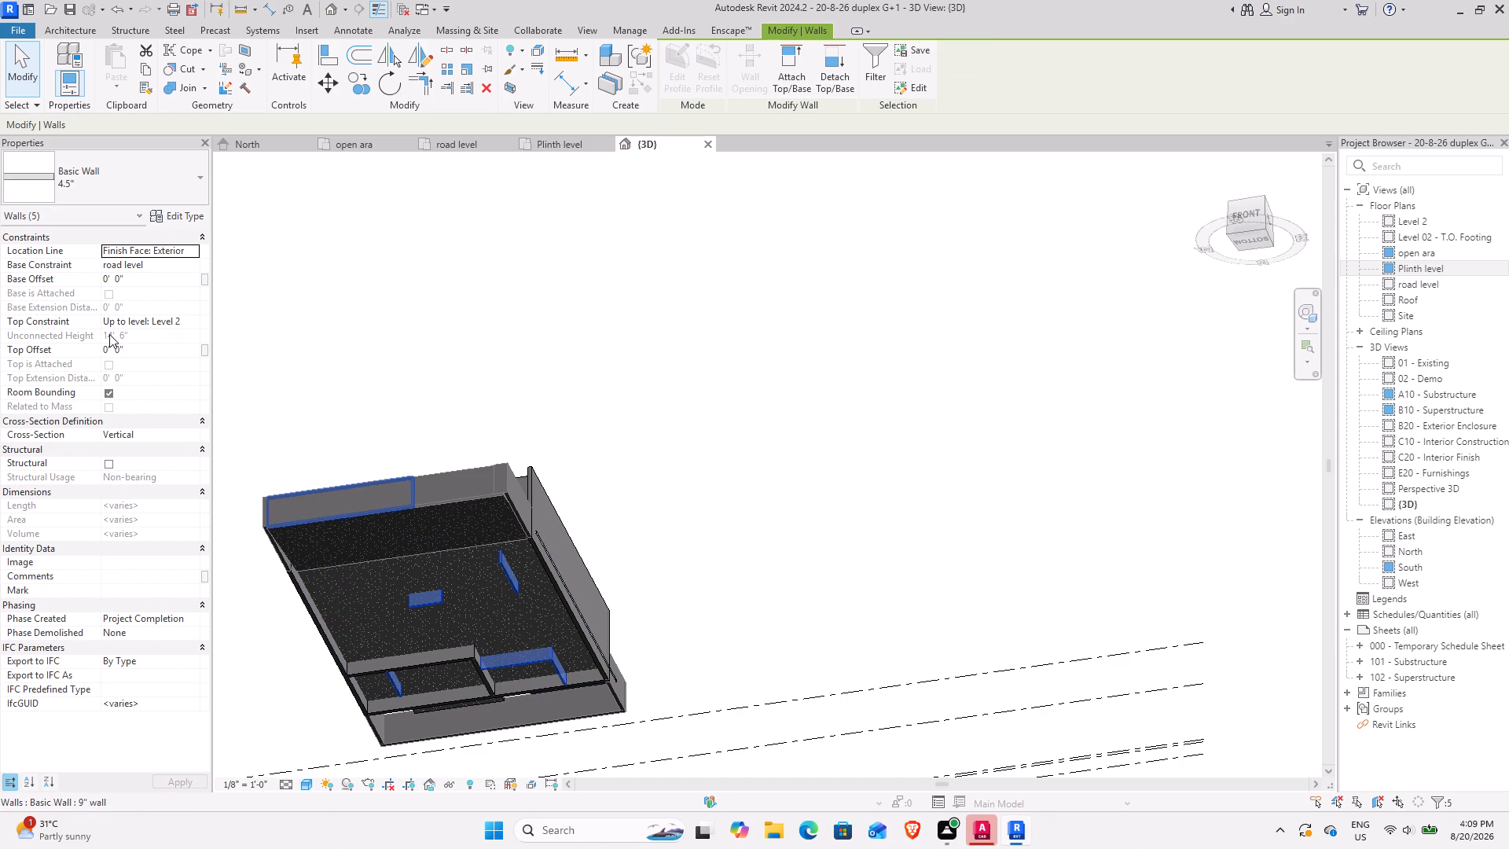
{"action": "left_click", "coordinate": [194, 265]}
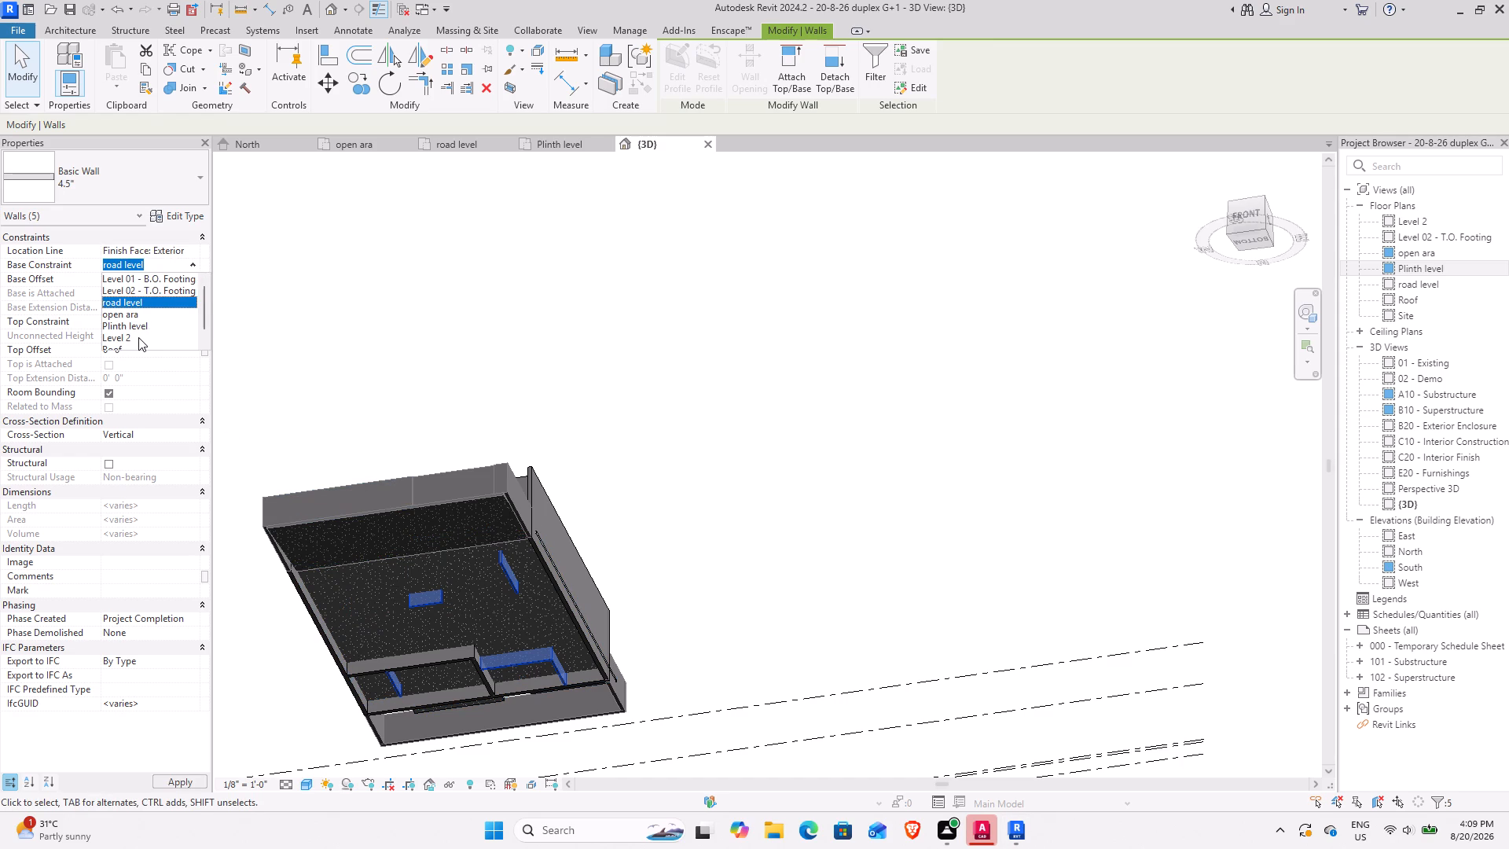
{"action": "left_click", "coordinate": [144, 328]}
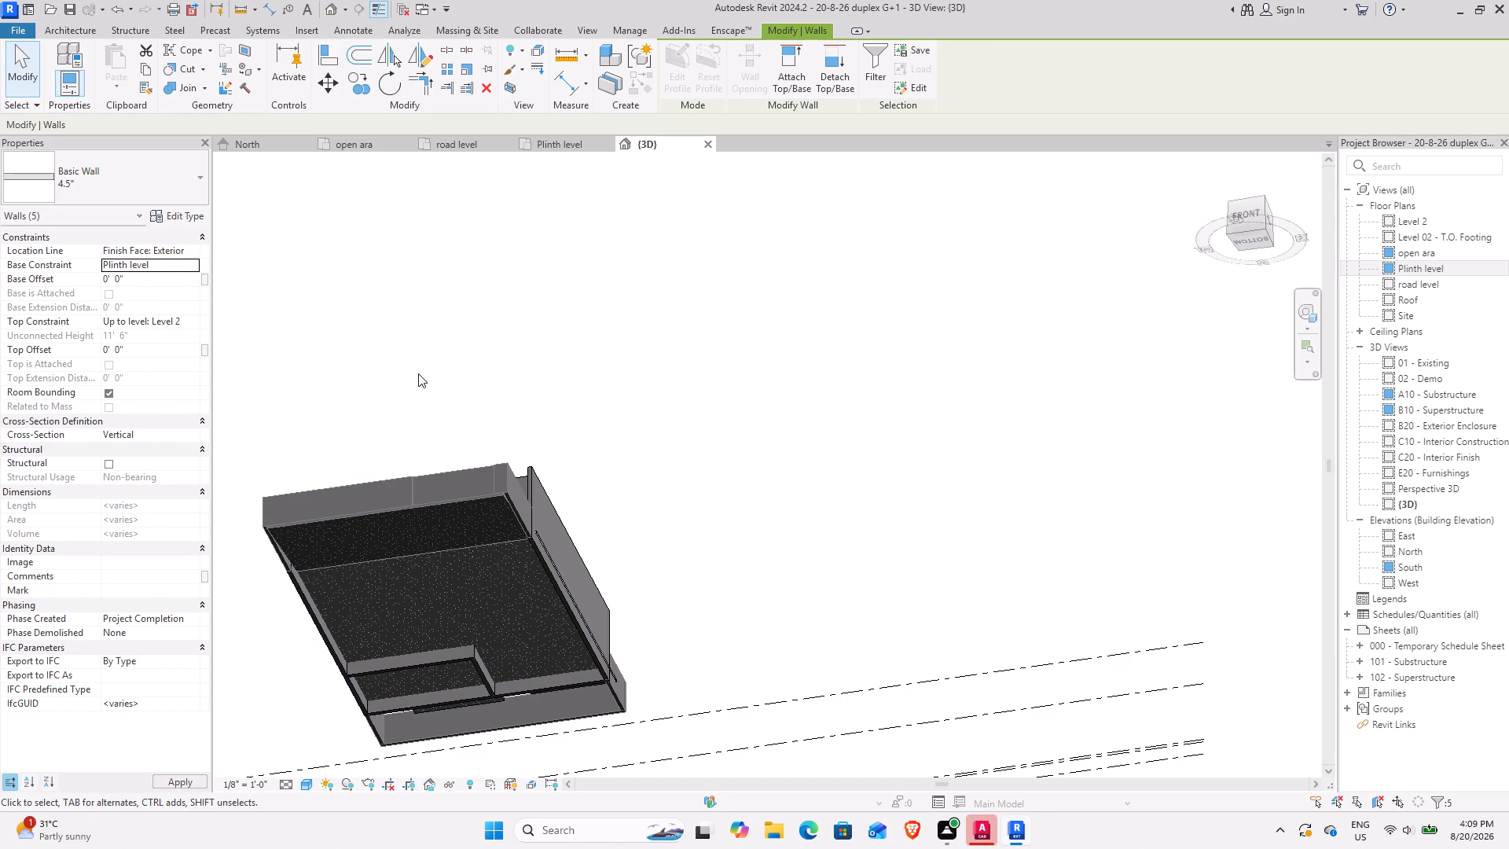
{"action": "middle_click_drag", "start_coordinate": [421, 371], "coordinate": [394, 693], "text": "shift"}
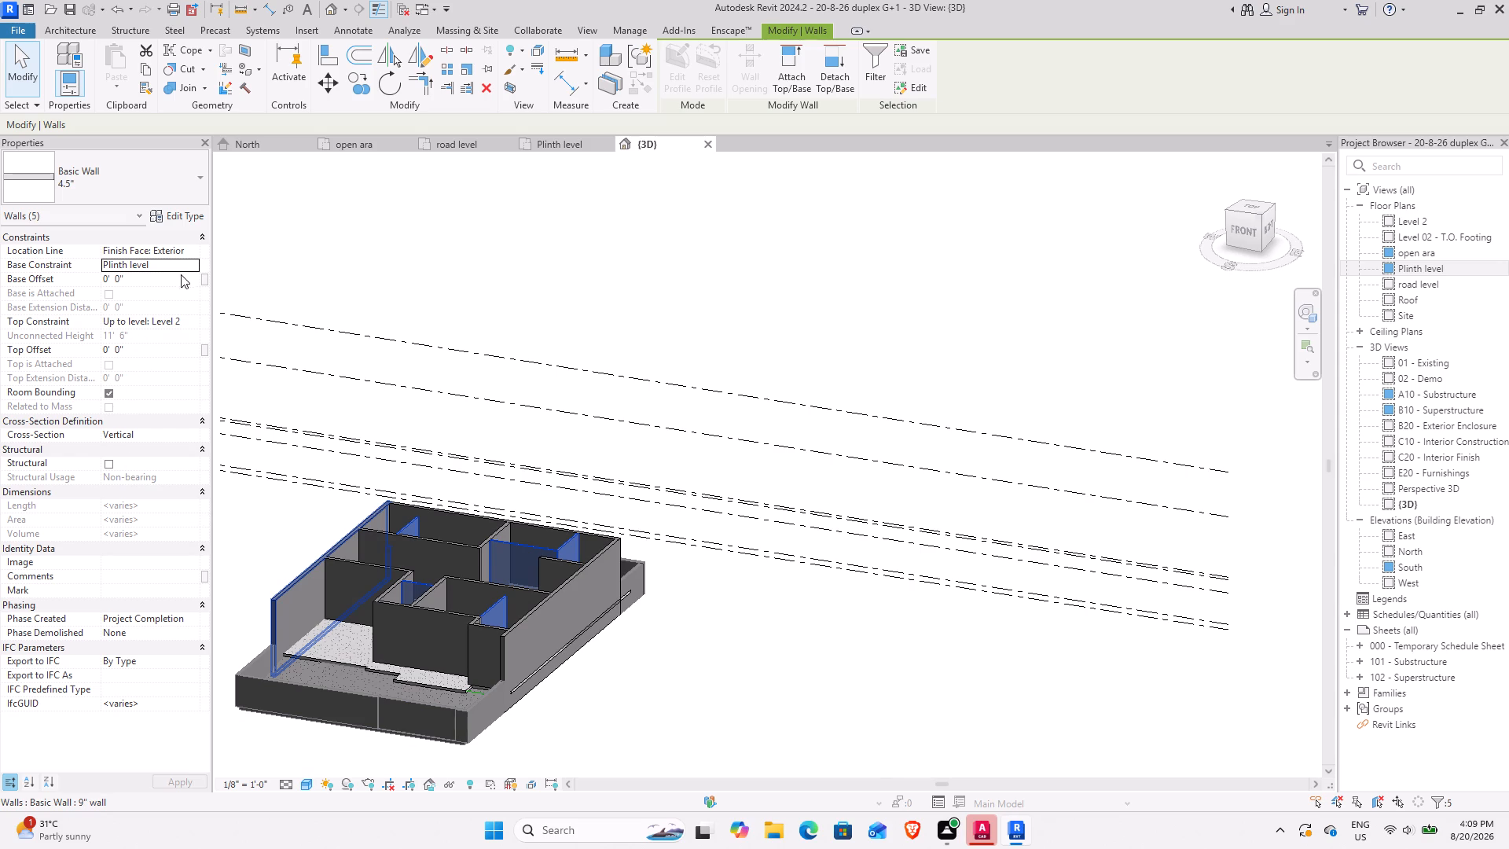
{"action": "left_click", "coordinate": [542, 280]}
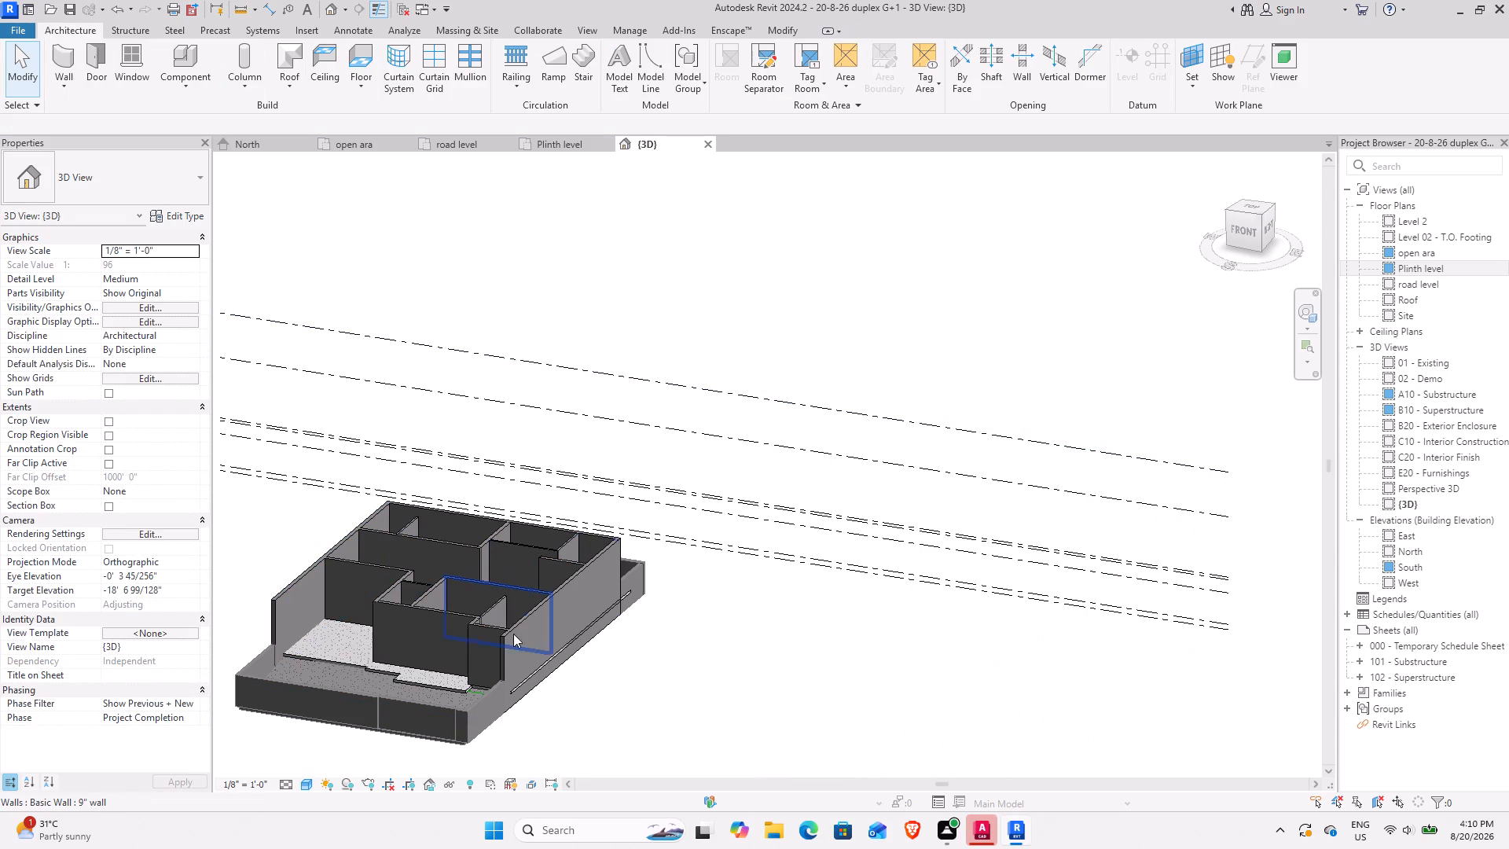
Examine the underside of the house, the plinth slab's stepped front edge and the front yard slab in 3D.
{"action": "middle_click_drag", "start_coordinate": [473, 658], "coordinate": [545, 307], "text": "shift"}
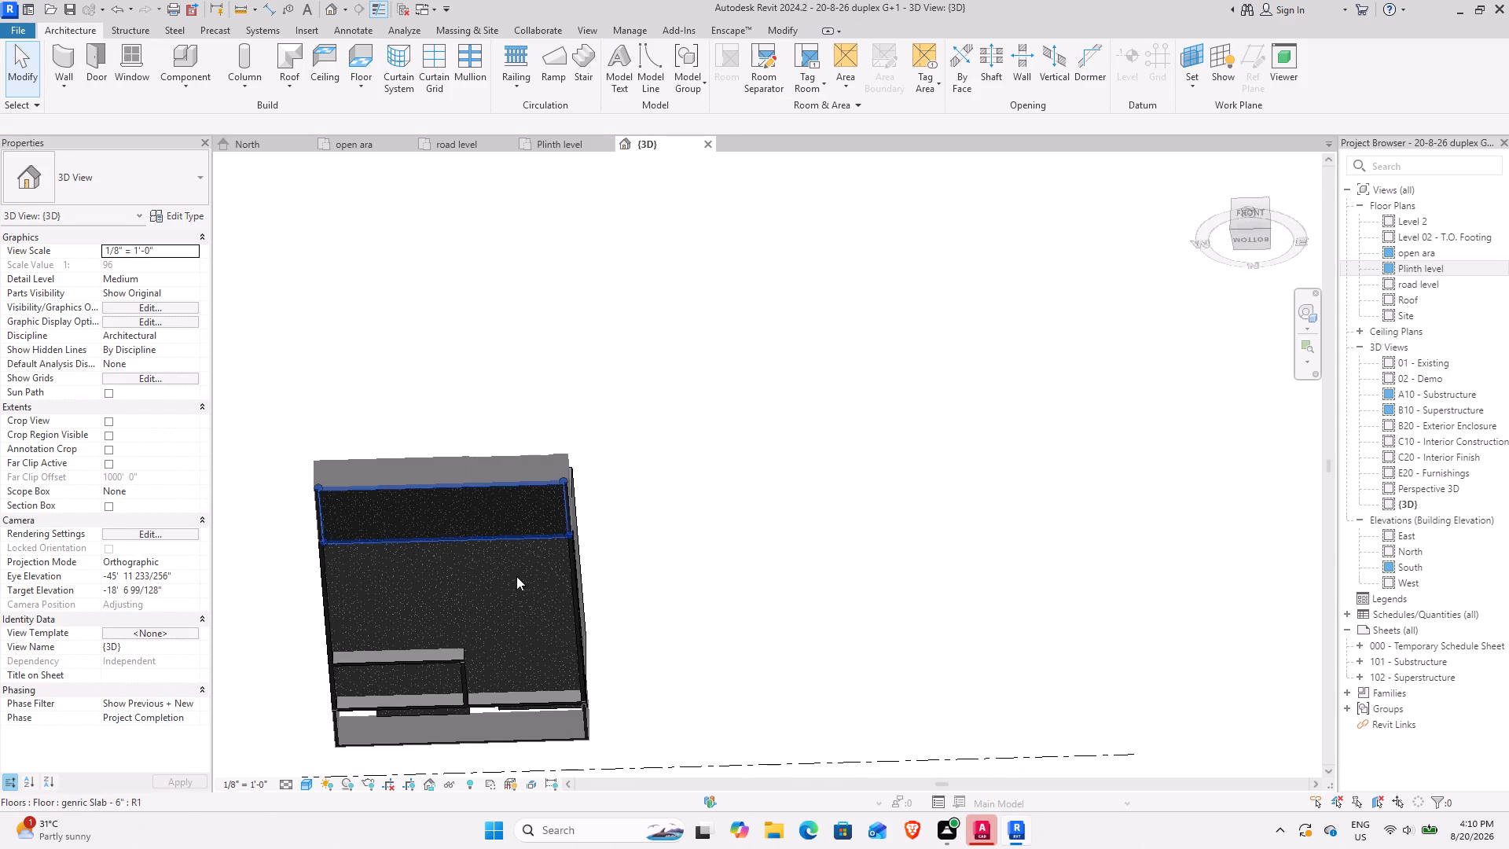
{"action": "middle_click_drag", "start_coordinate": [513, 576], "coordinate": [501, 726]}
{"action": "middle_click_drag", "start_coordinate": [424, 524], "coordinate": [499, 800], "text": "shift"}
{"action": "scroll", "coordinate": [482, 635], "scroll_direction": "up", "scroll_amount": 3}
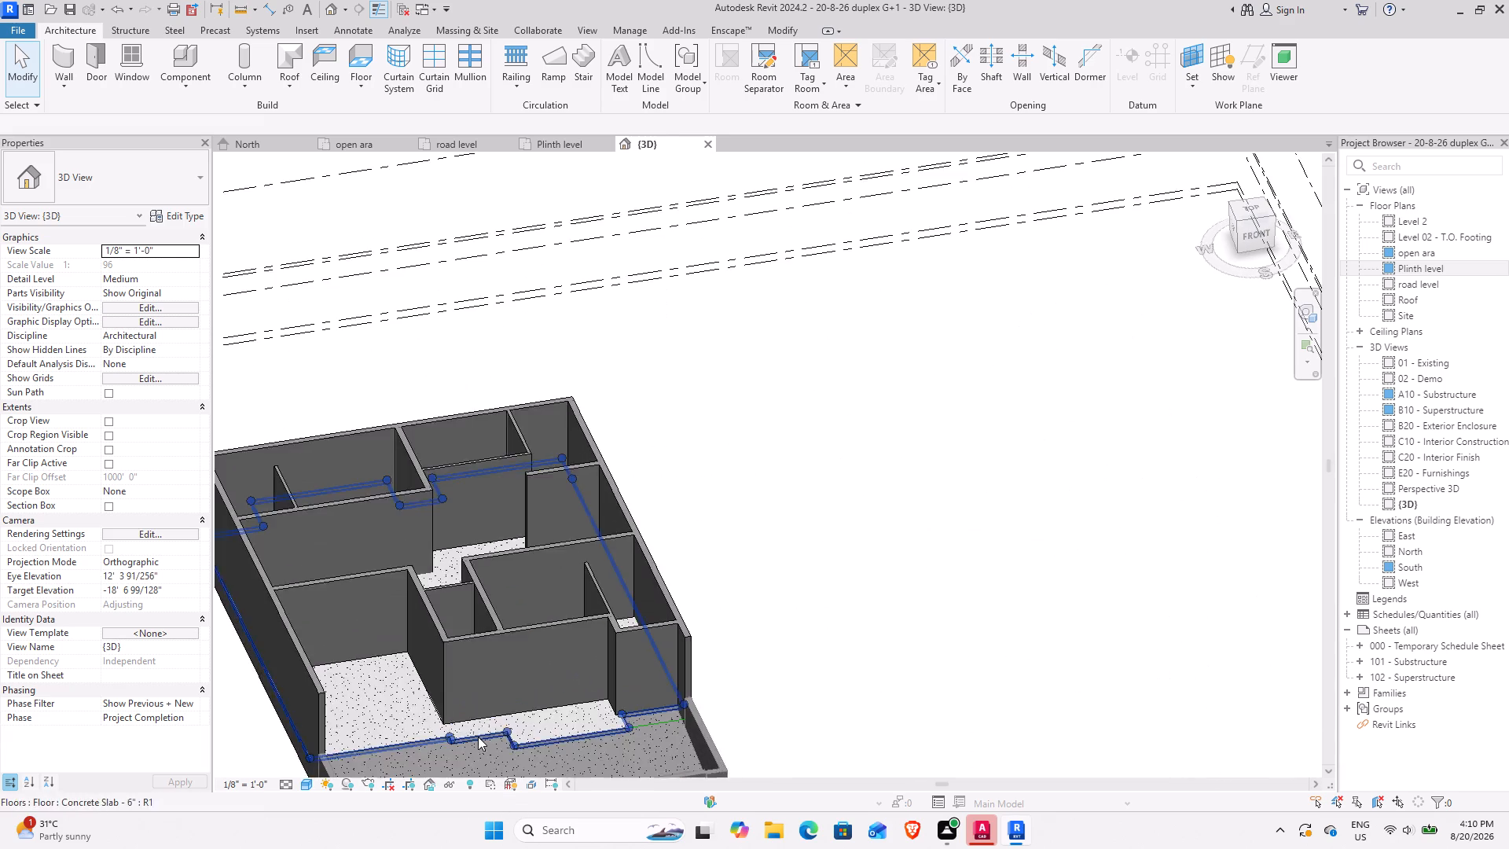
{"action": "middle_click_drag", "start_coordinate": [469, 735], "coordinate": [495, 563]}
{"action": "middle_click_drag", "start_coordinate": [631, 657], "coordinate": [547, 787]}
{"action": "middle_click_drag", "start_coordinate": [527, 715], "coordinate": [641, 532]}
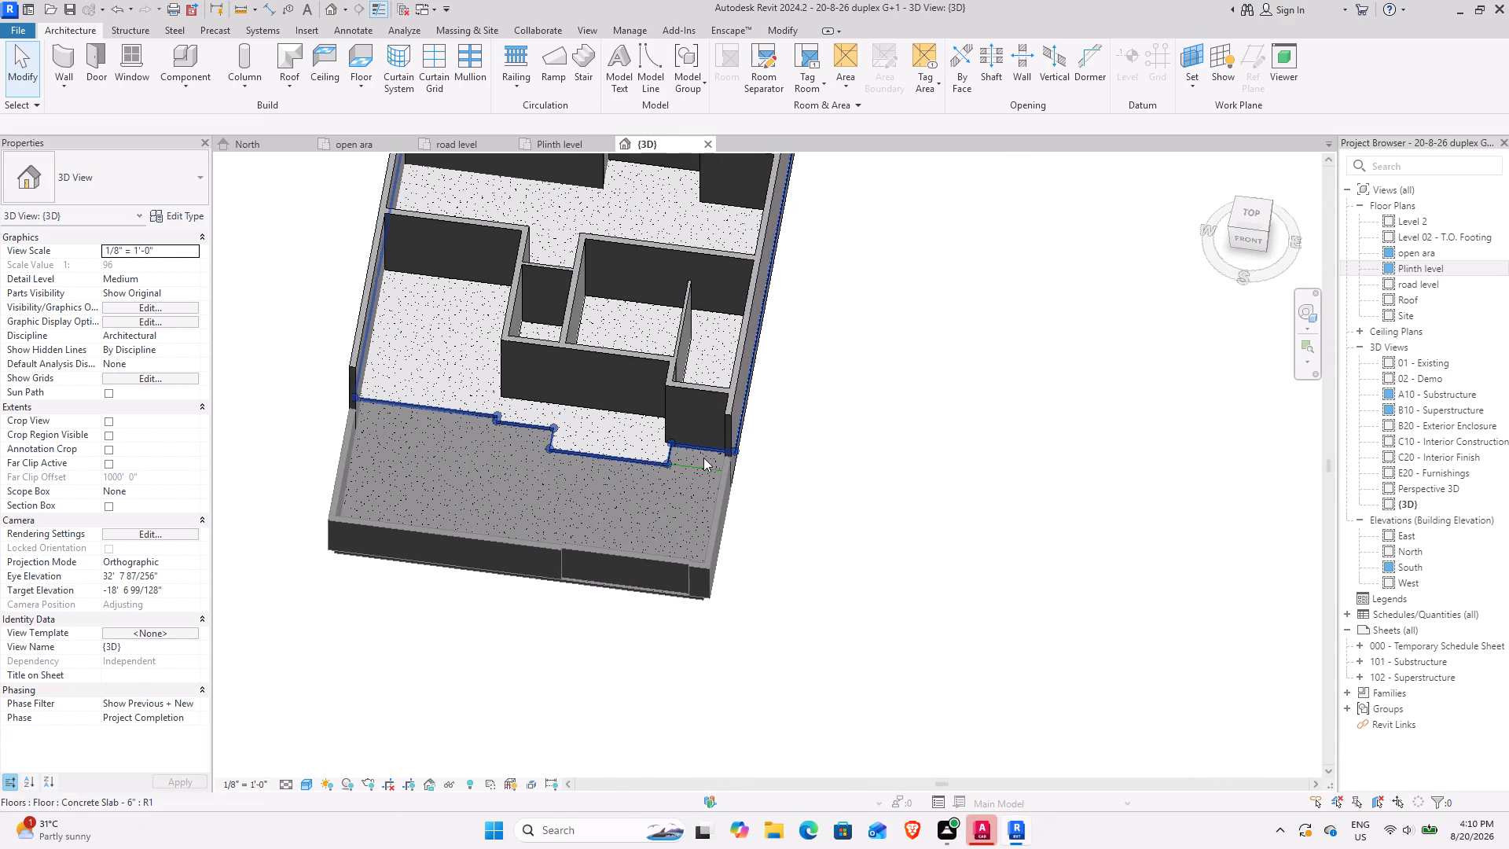
{"action": "scroll", "coordinate": [362, 409], "scroll_direction": "up", "scroll_amount": 6}
{"action": "middle_click_drag", "start_coordinate": [411, 542], "coordinate": [472, 373], "text": "shift"}
{"action": "middle_click_drag", "start_coordinate": [674, 388], "coordinate": [327, 527]}
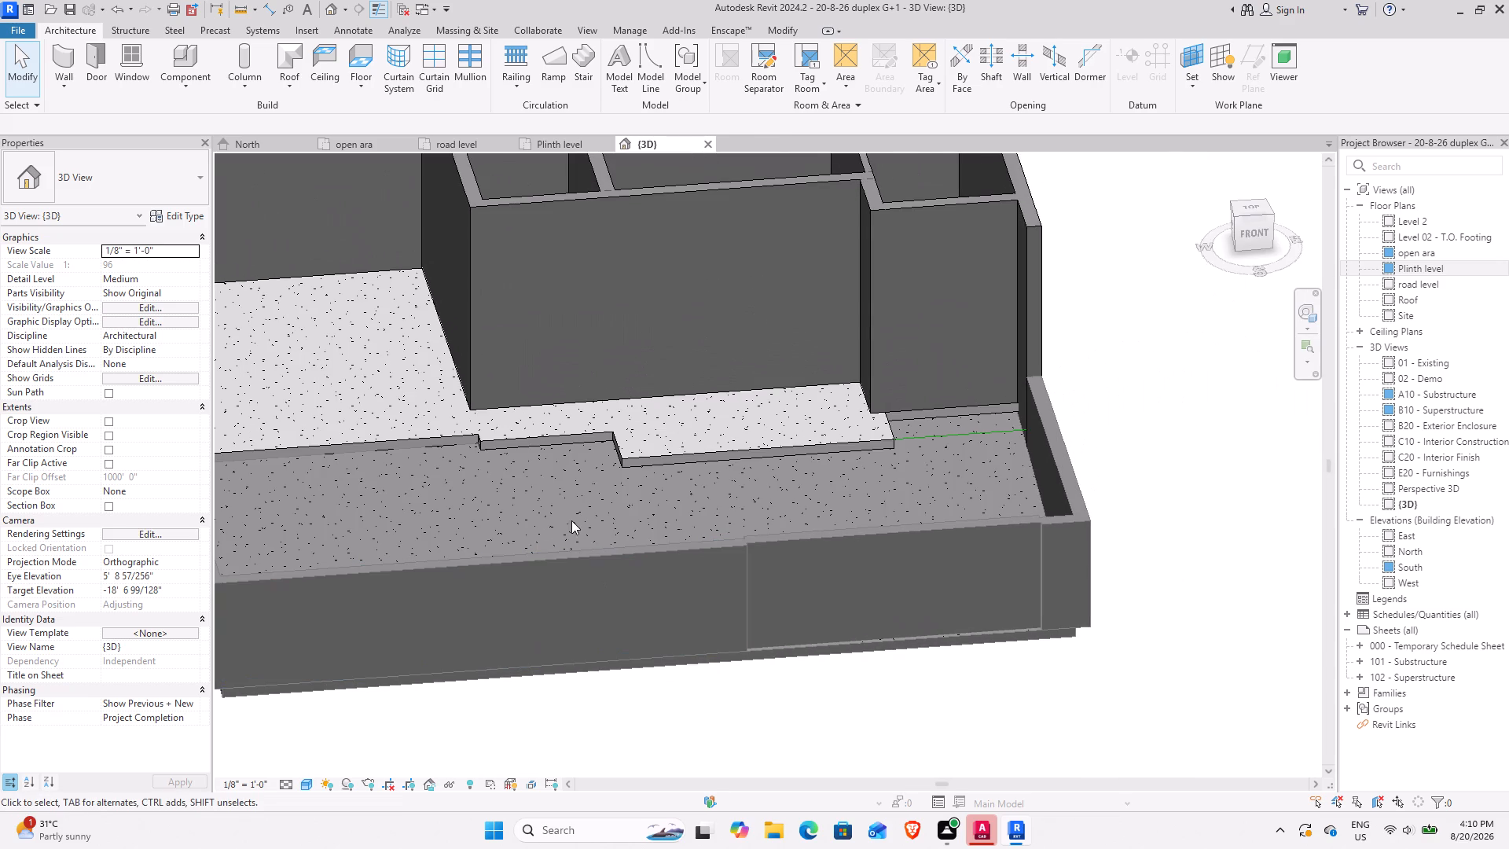
{"action": "scroll", "coordinate": [613, 511], "scroll_direction": "down", "scroll_amount": 2}
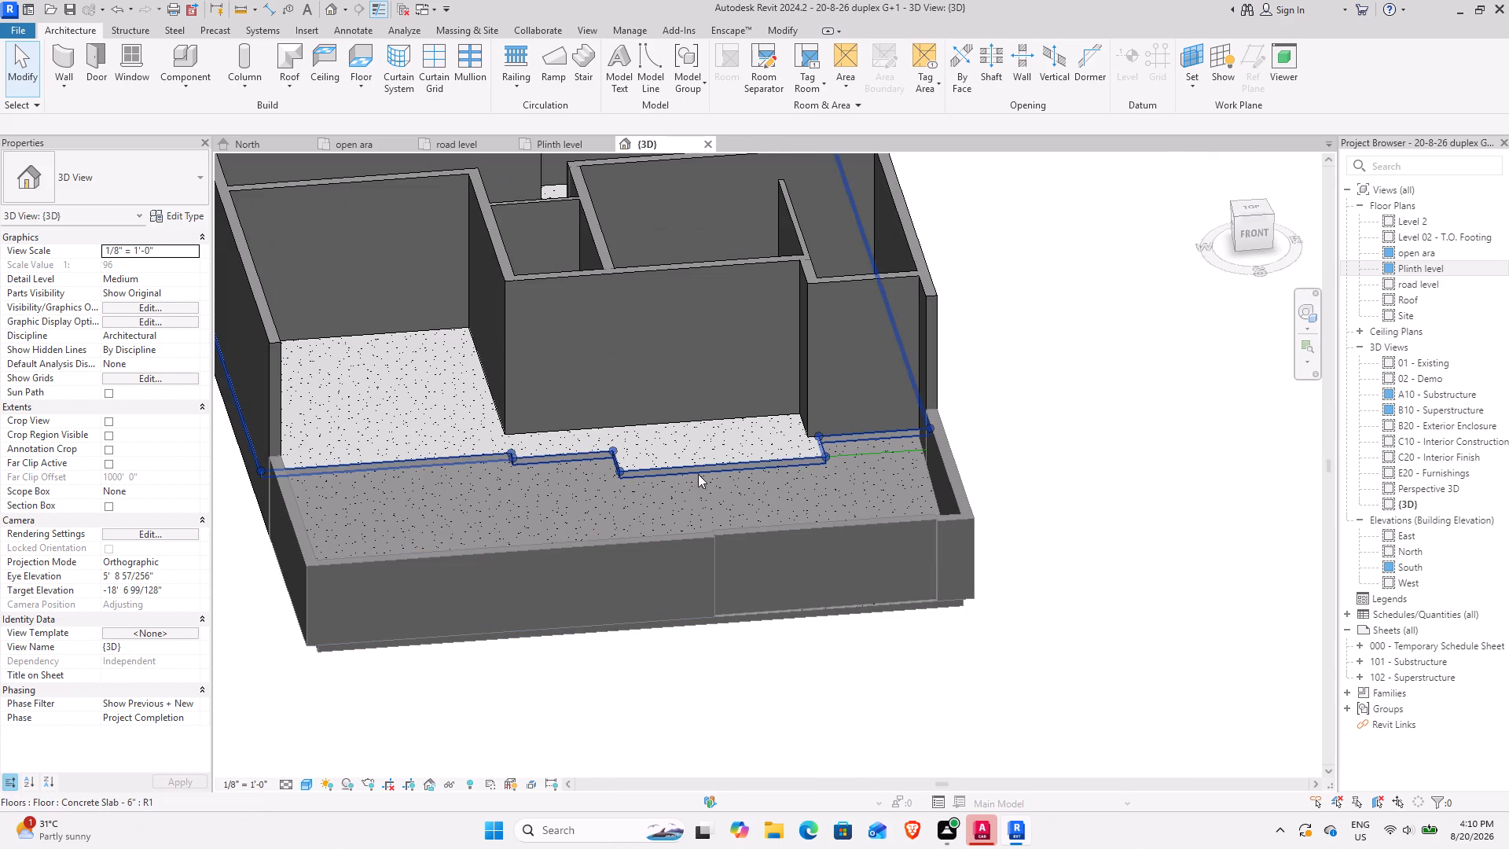
Inspect the genric Slab - 6" front yard slab and the adjoining 9" side boundary wall from above and from low angles.
{"action": "left_click", "coordinate": [885, 440]}
{"action": "middle_click_drag", "start_coordinate": [538, 575], "coordinate": [632, 493], "text": "shift"}
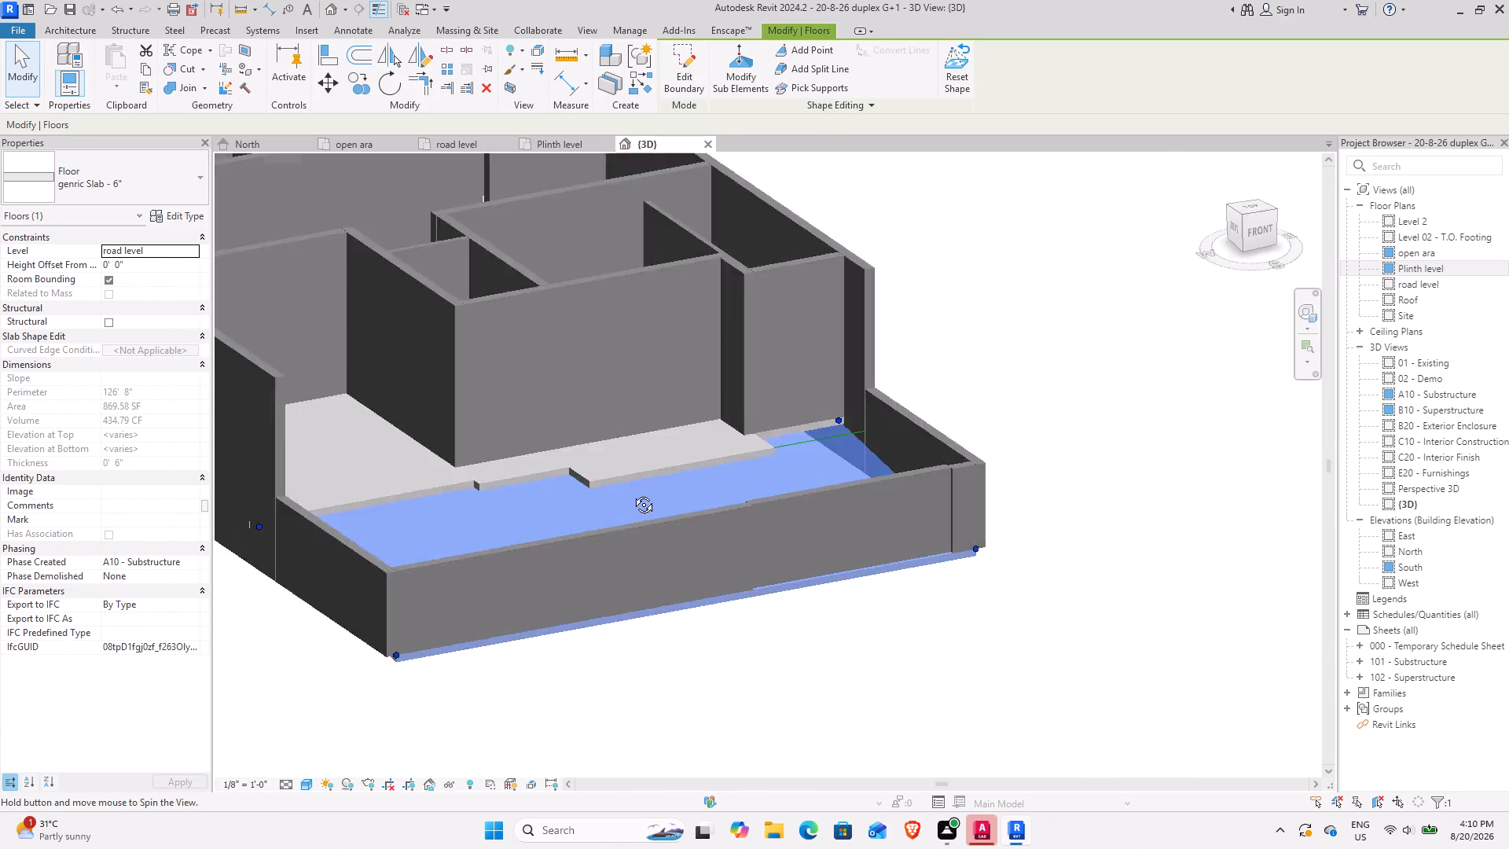
{"action": "middle_click_drag", "start_coordinate": [632, 493], "coordinate": [519, 417], "text": "shift"}
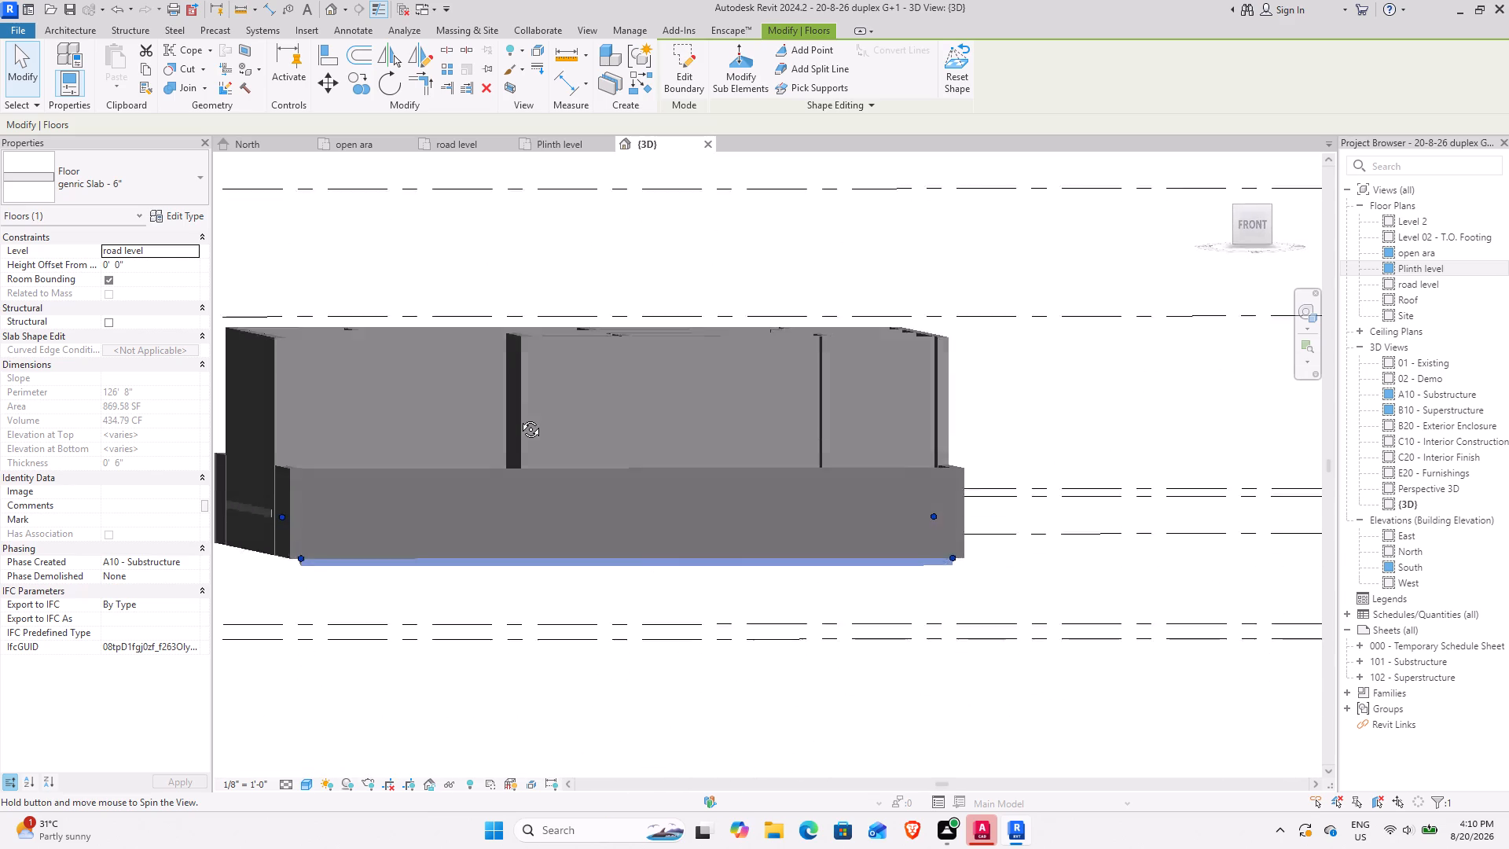
{"action": "middle_click_drag", "start_coordinate": [519, 417], "coordinate": [554, 702], "text": "shift"}
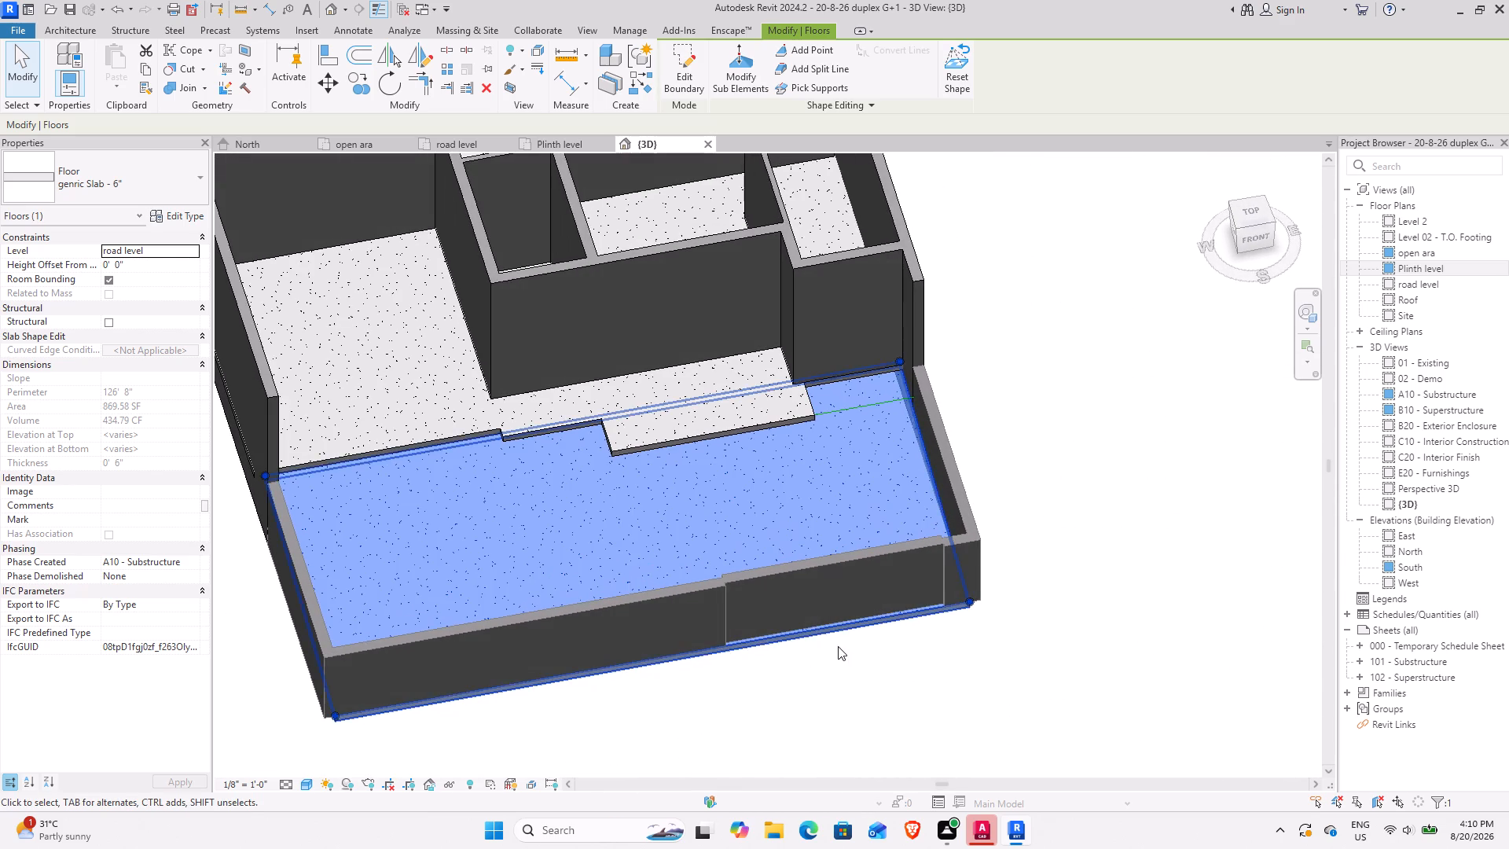
{"action": "middle_click_drag", "start_coordinate": [828, 646], "coordinate": [917, 331], "text": "shift"}
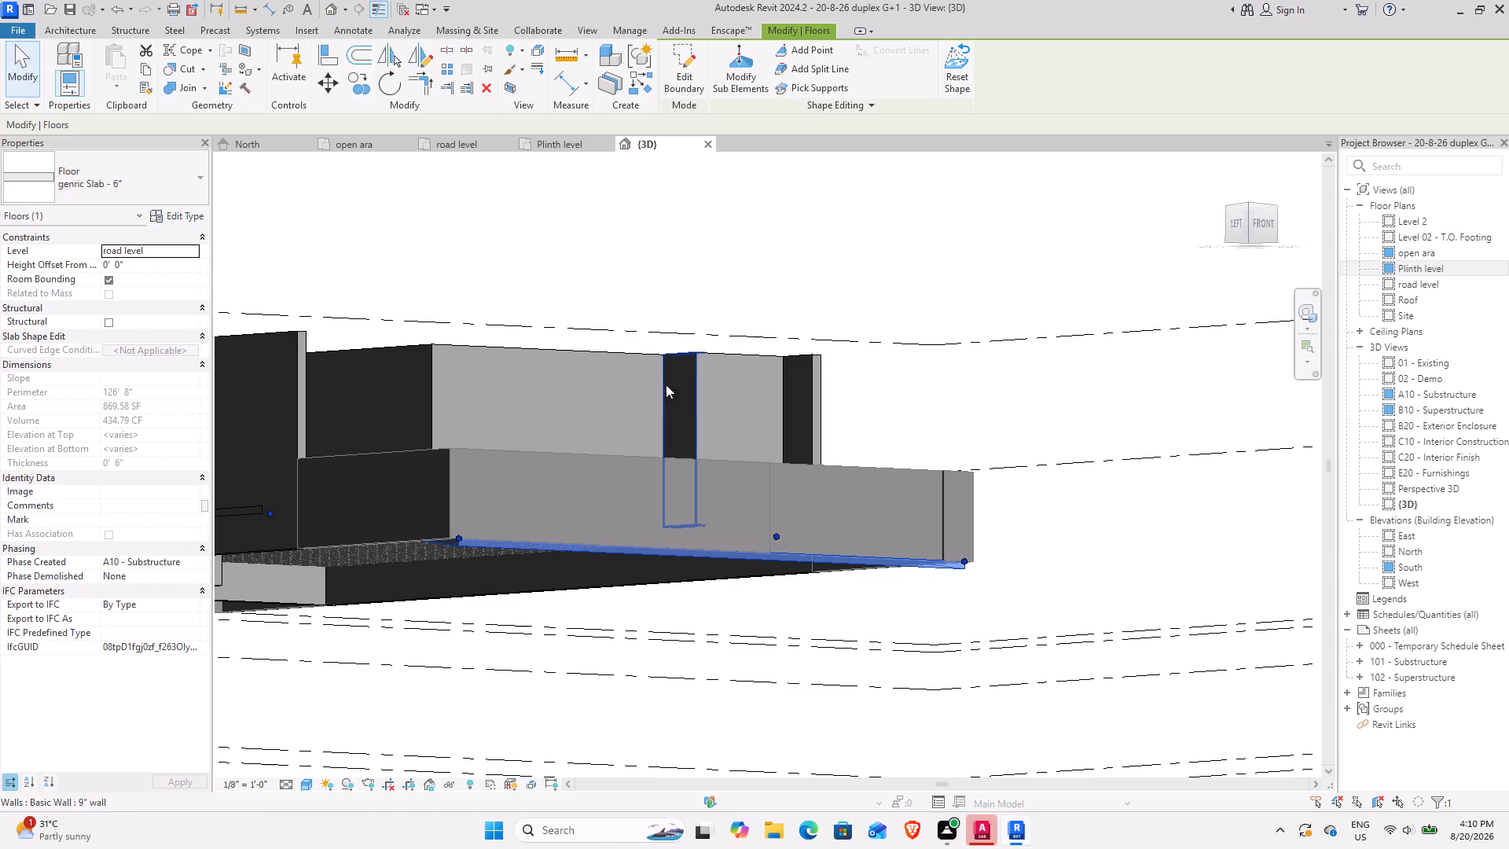
{"action": "scroll", "coordinate": [446, 511], "scroll_direction": "up", "scroll_amount": 3}
{"action": "scroll", "coordinate": [483, 572], "scroll_direction": "up", "scroll_amount": 4}
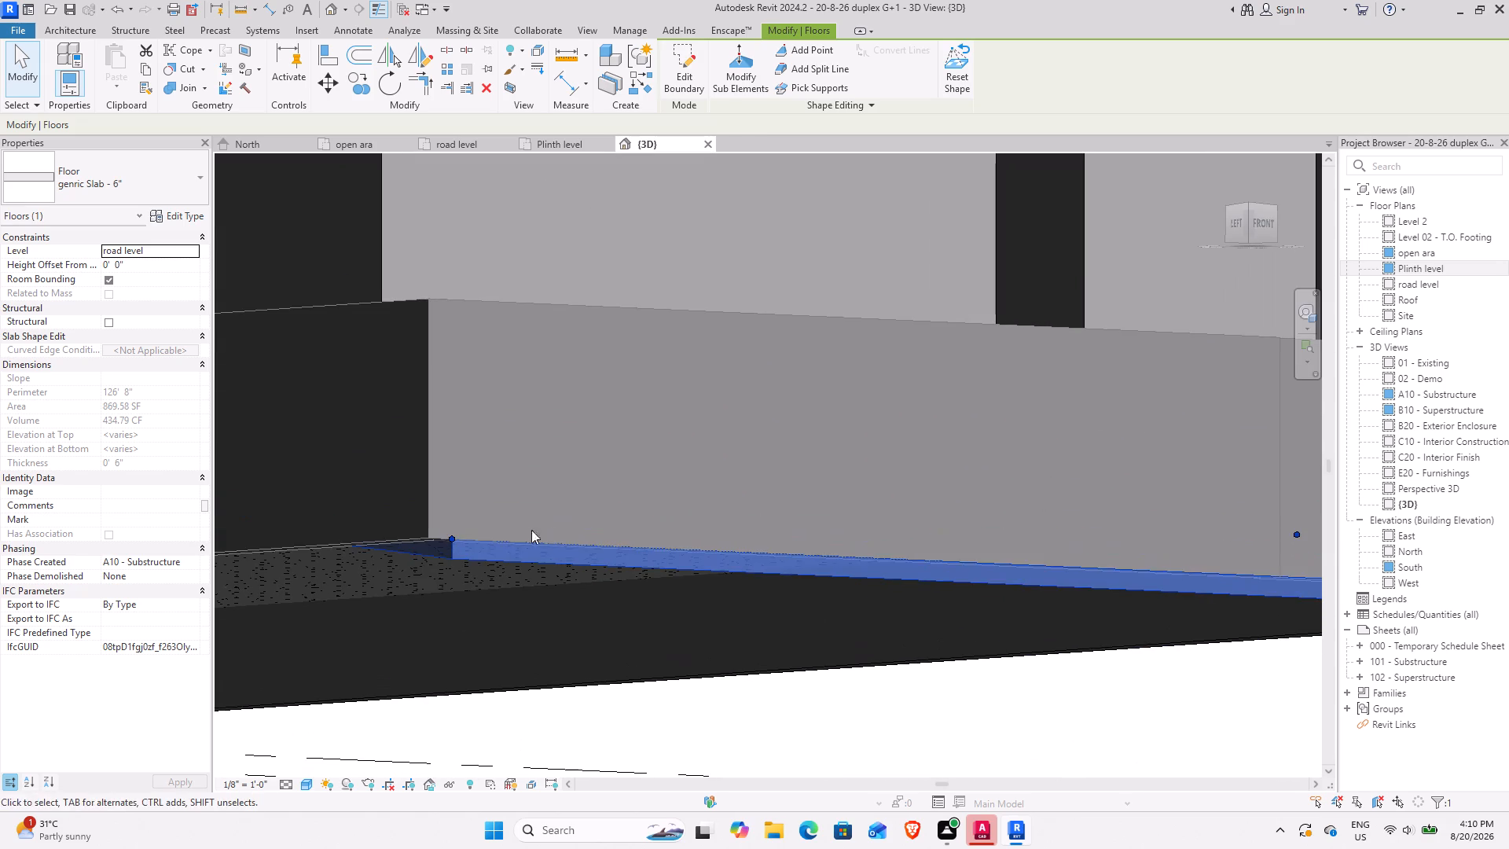
{"action": "scroll", "coordinate": [567, 340], "scroll_direction": "down", "scroll_amount": 4}
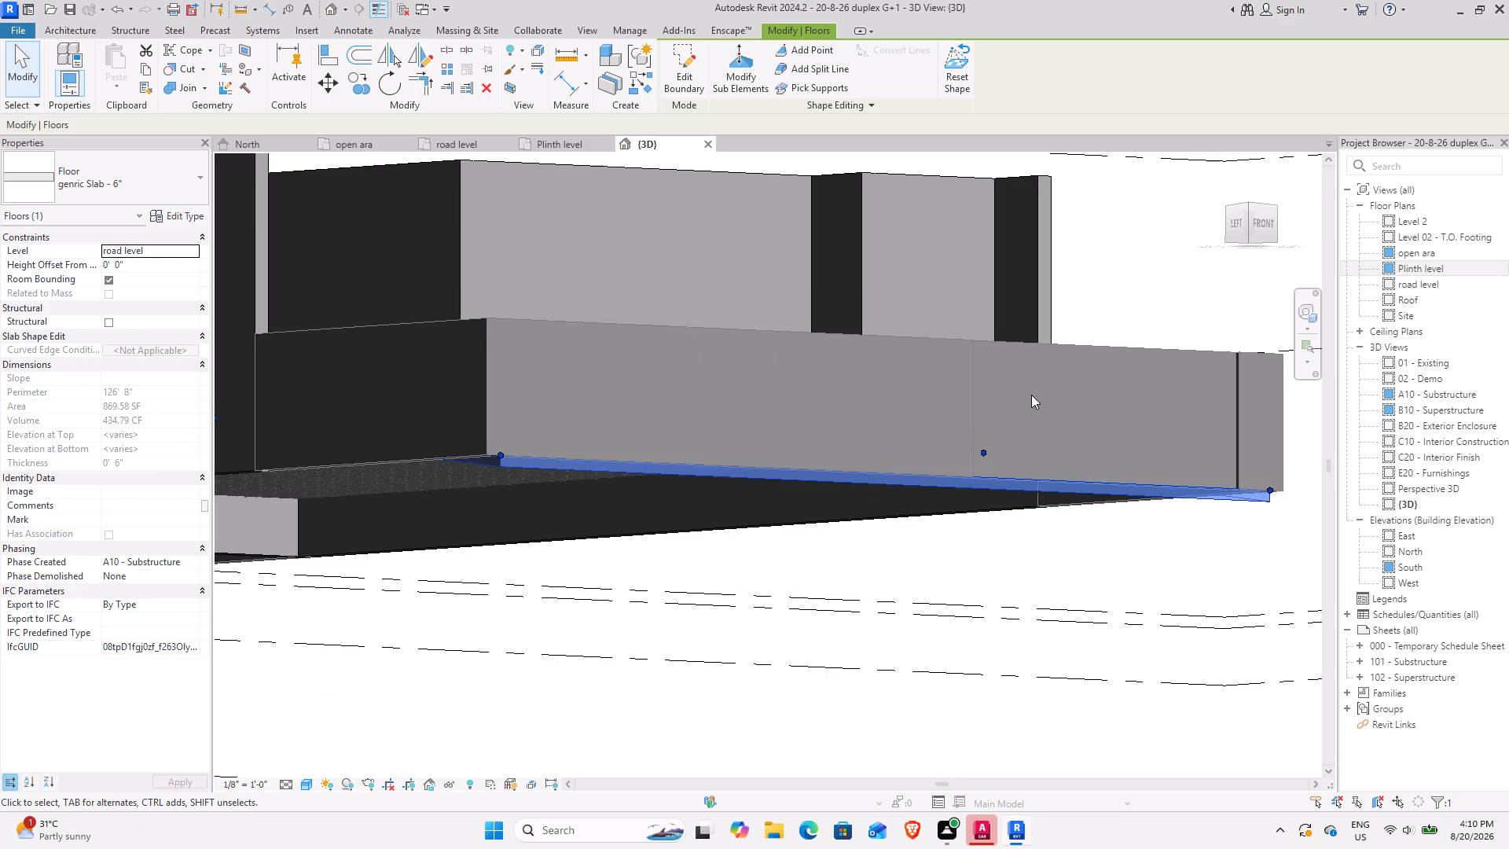
{"action": "left_click", "coordinate": [1069, 560]}
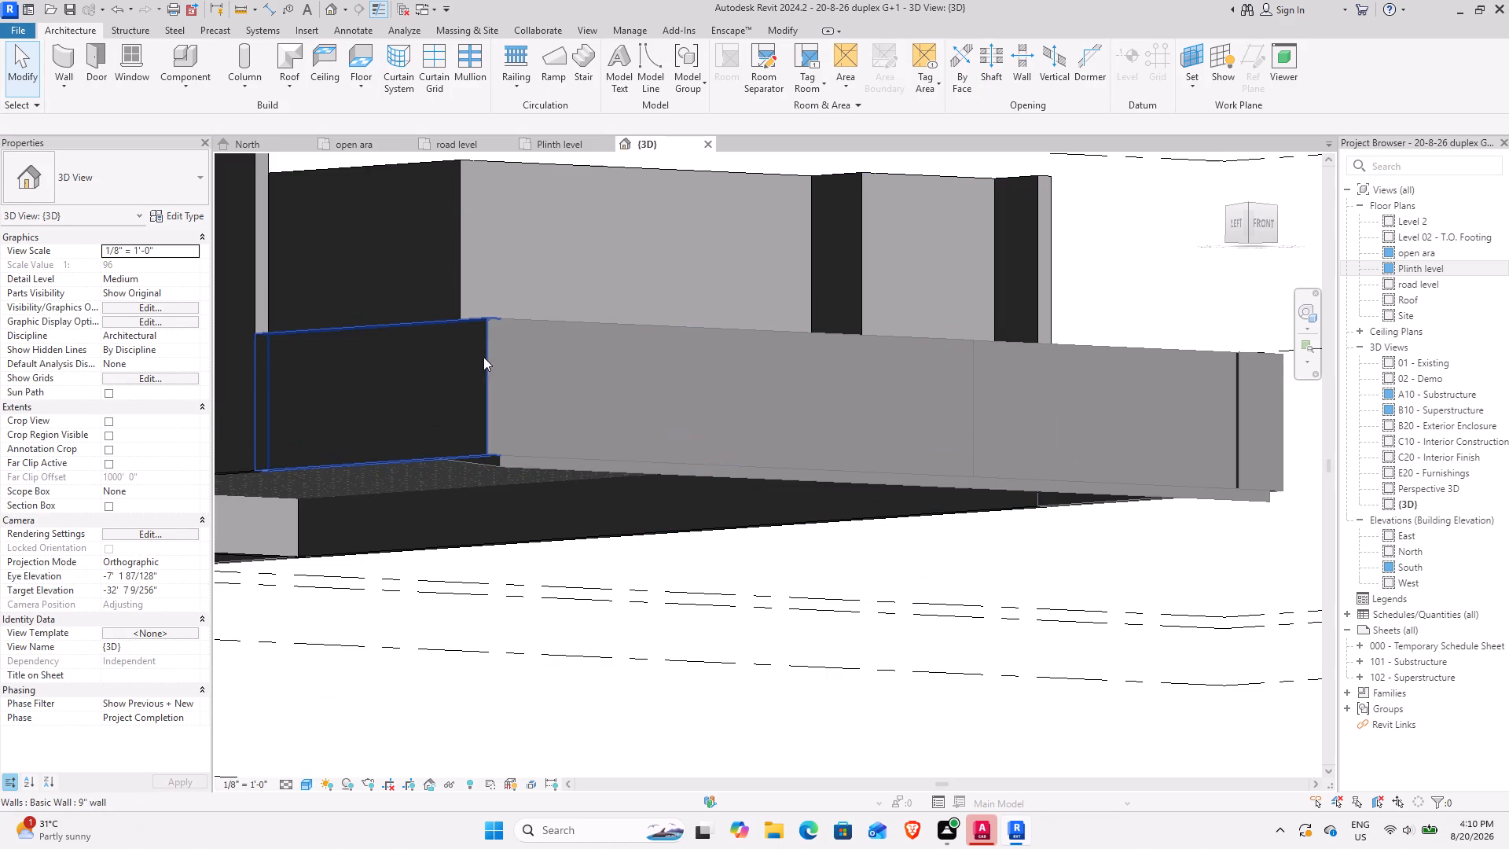
{"action": "left_click", "coordinate": [488, 333]}
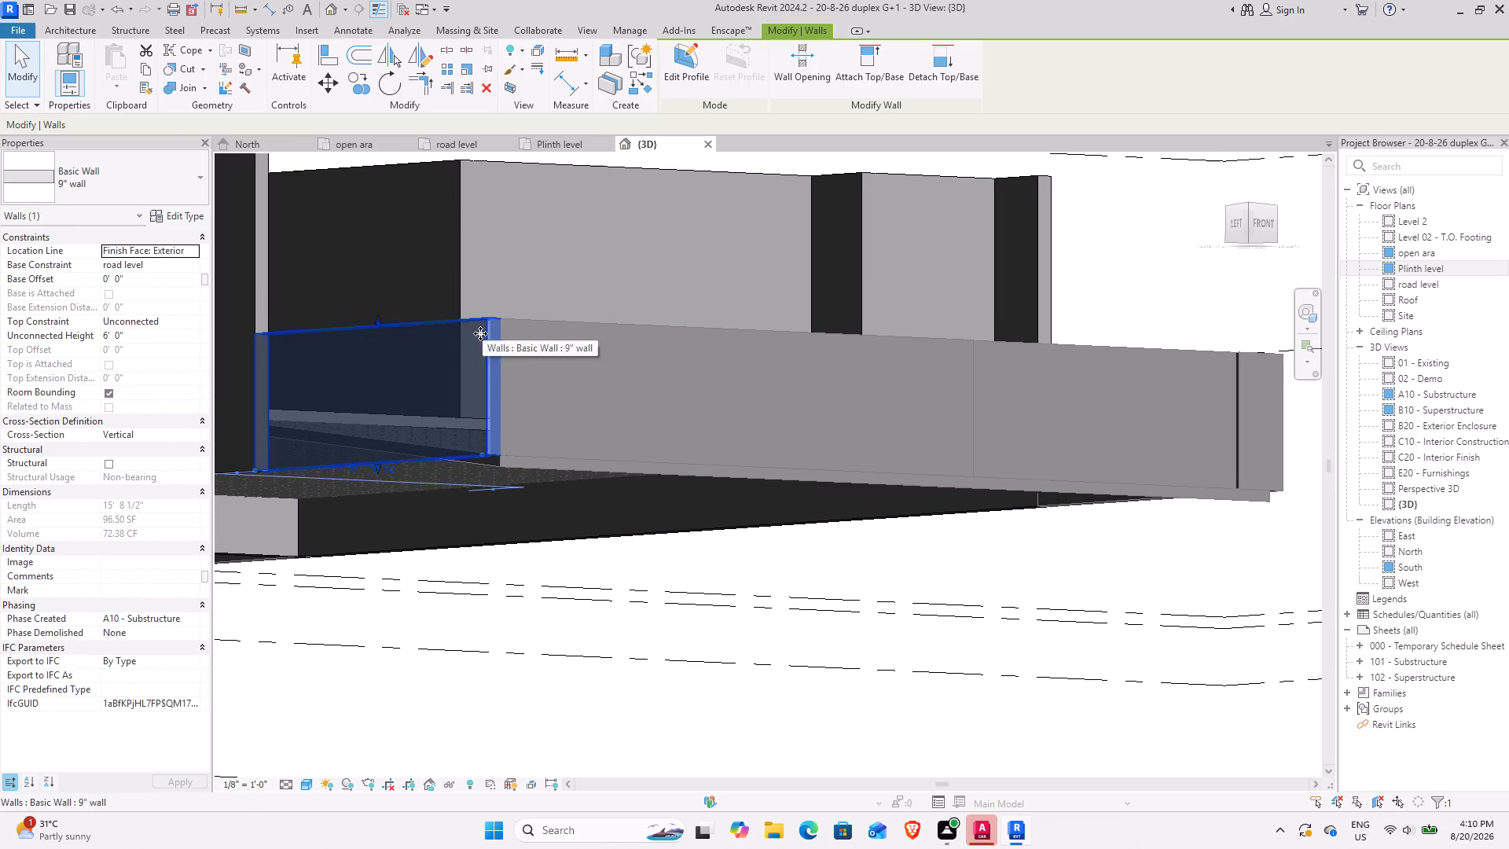
{"action": "left_click", "coordinate": [787, 564]}
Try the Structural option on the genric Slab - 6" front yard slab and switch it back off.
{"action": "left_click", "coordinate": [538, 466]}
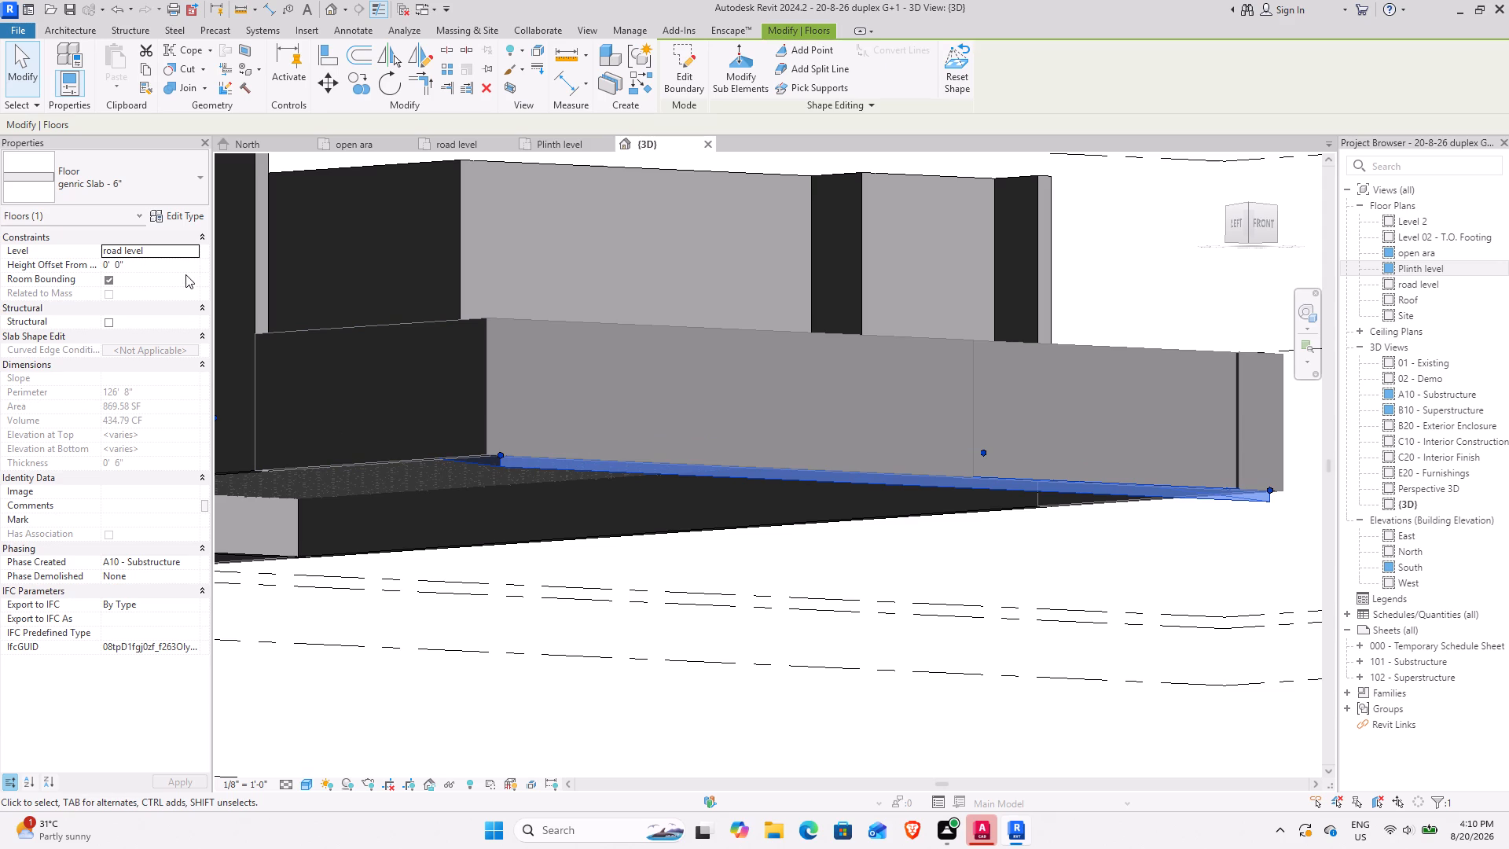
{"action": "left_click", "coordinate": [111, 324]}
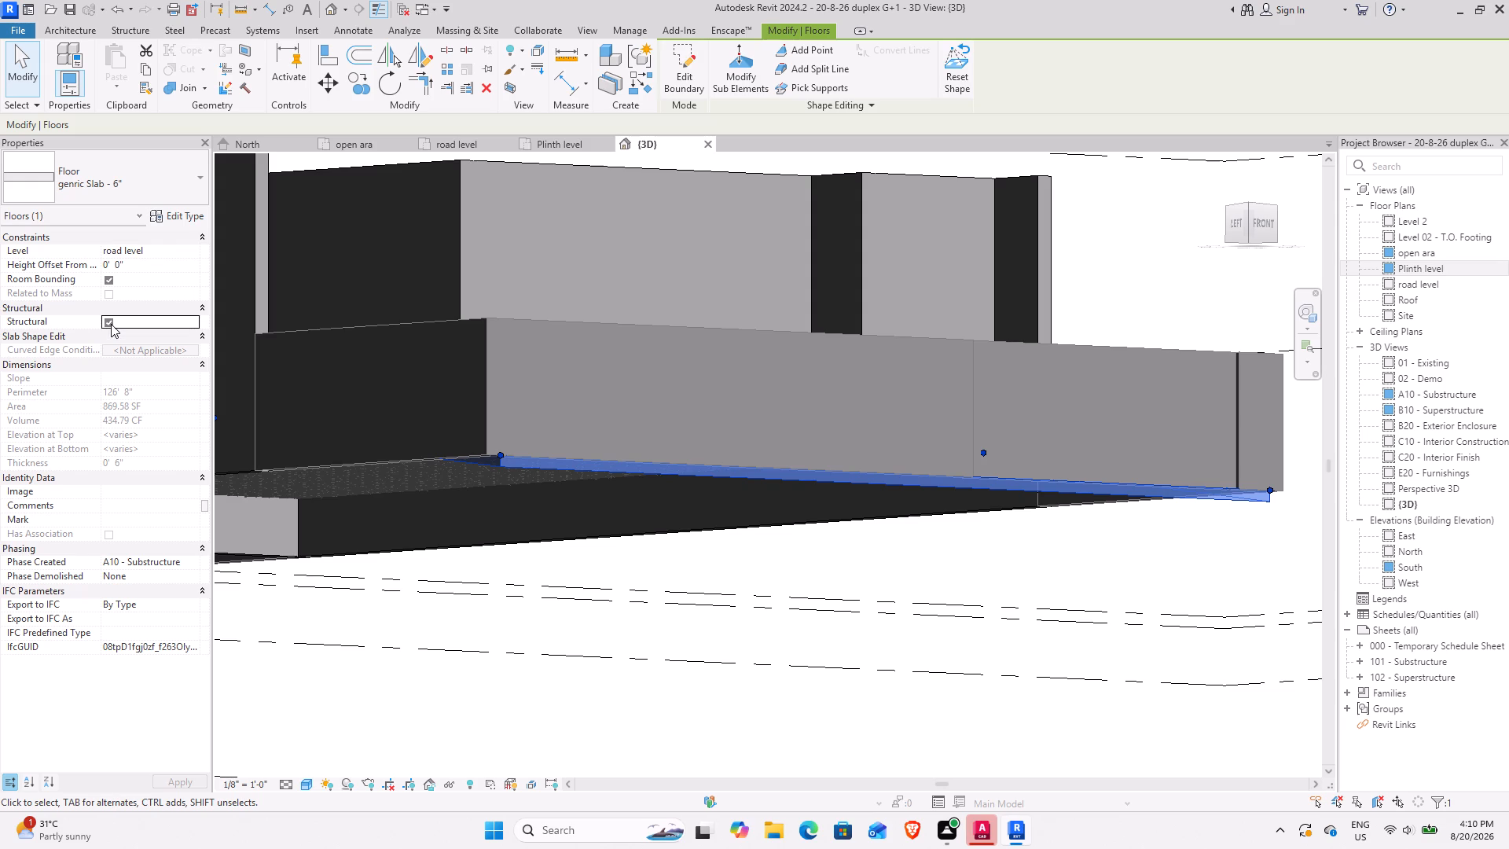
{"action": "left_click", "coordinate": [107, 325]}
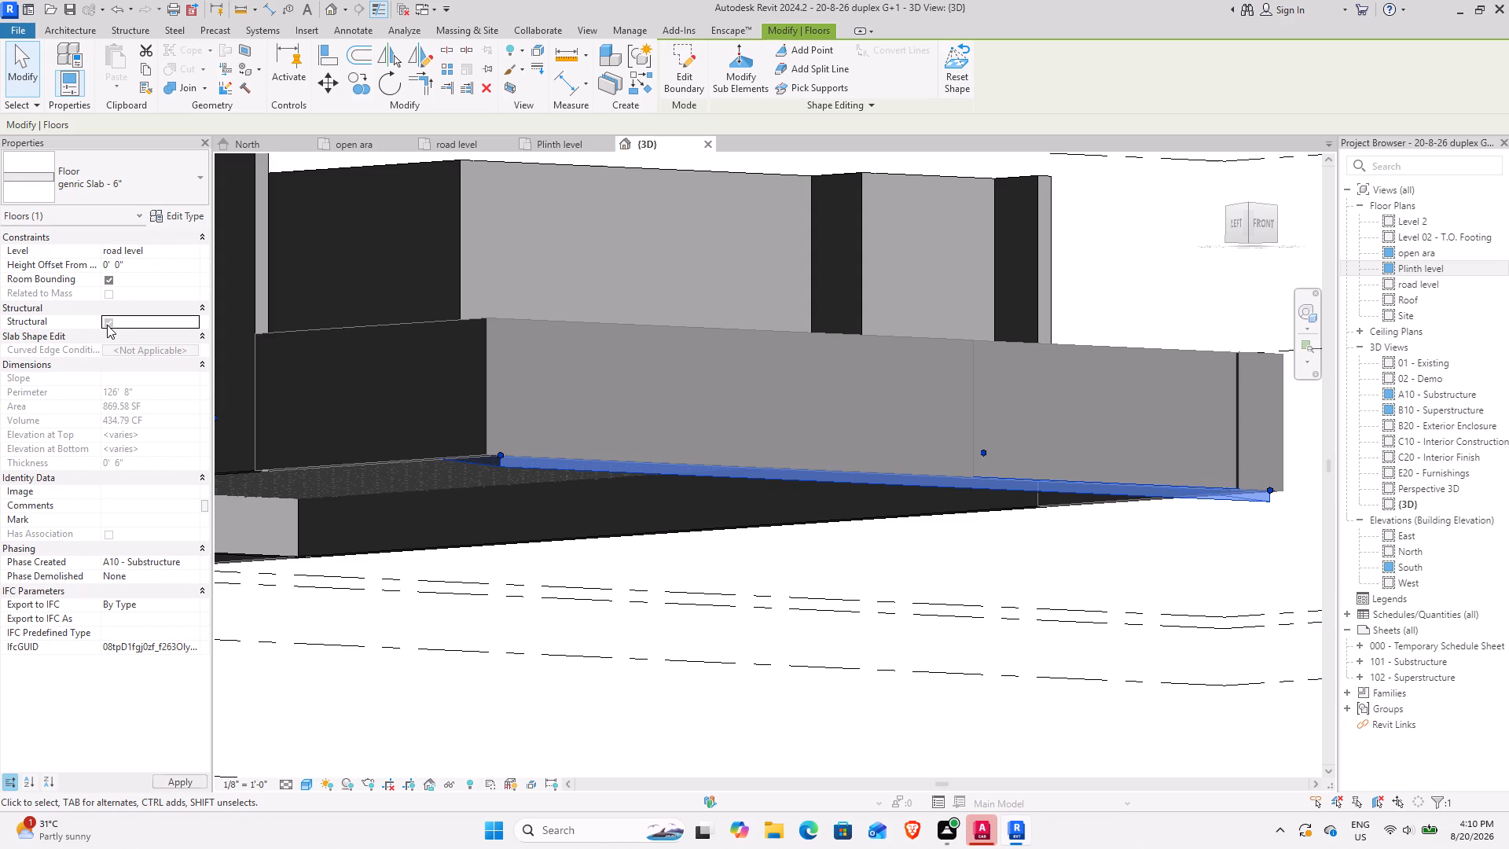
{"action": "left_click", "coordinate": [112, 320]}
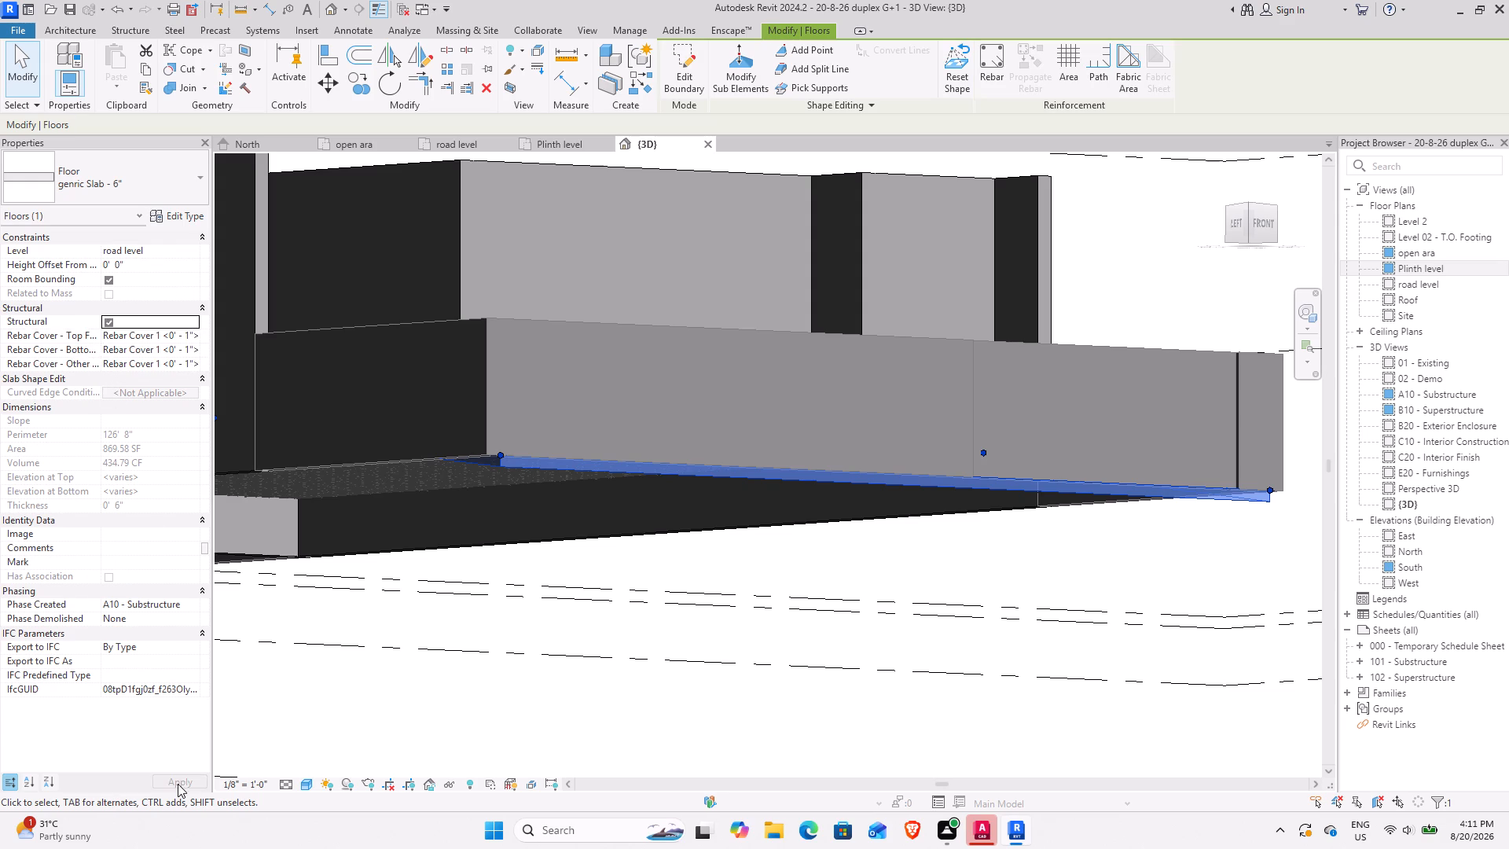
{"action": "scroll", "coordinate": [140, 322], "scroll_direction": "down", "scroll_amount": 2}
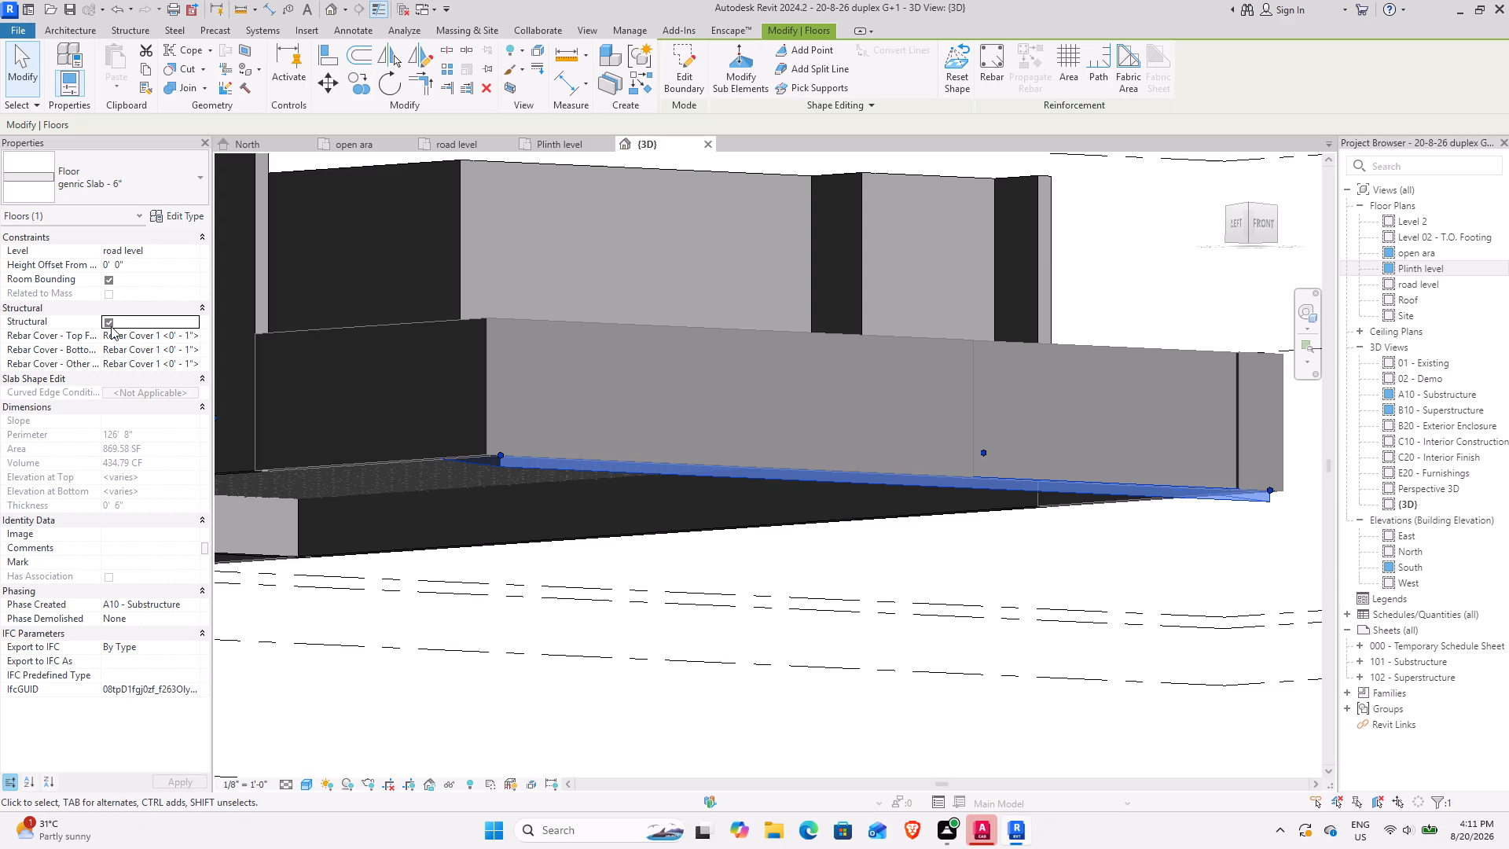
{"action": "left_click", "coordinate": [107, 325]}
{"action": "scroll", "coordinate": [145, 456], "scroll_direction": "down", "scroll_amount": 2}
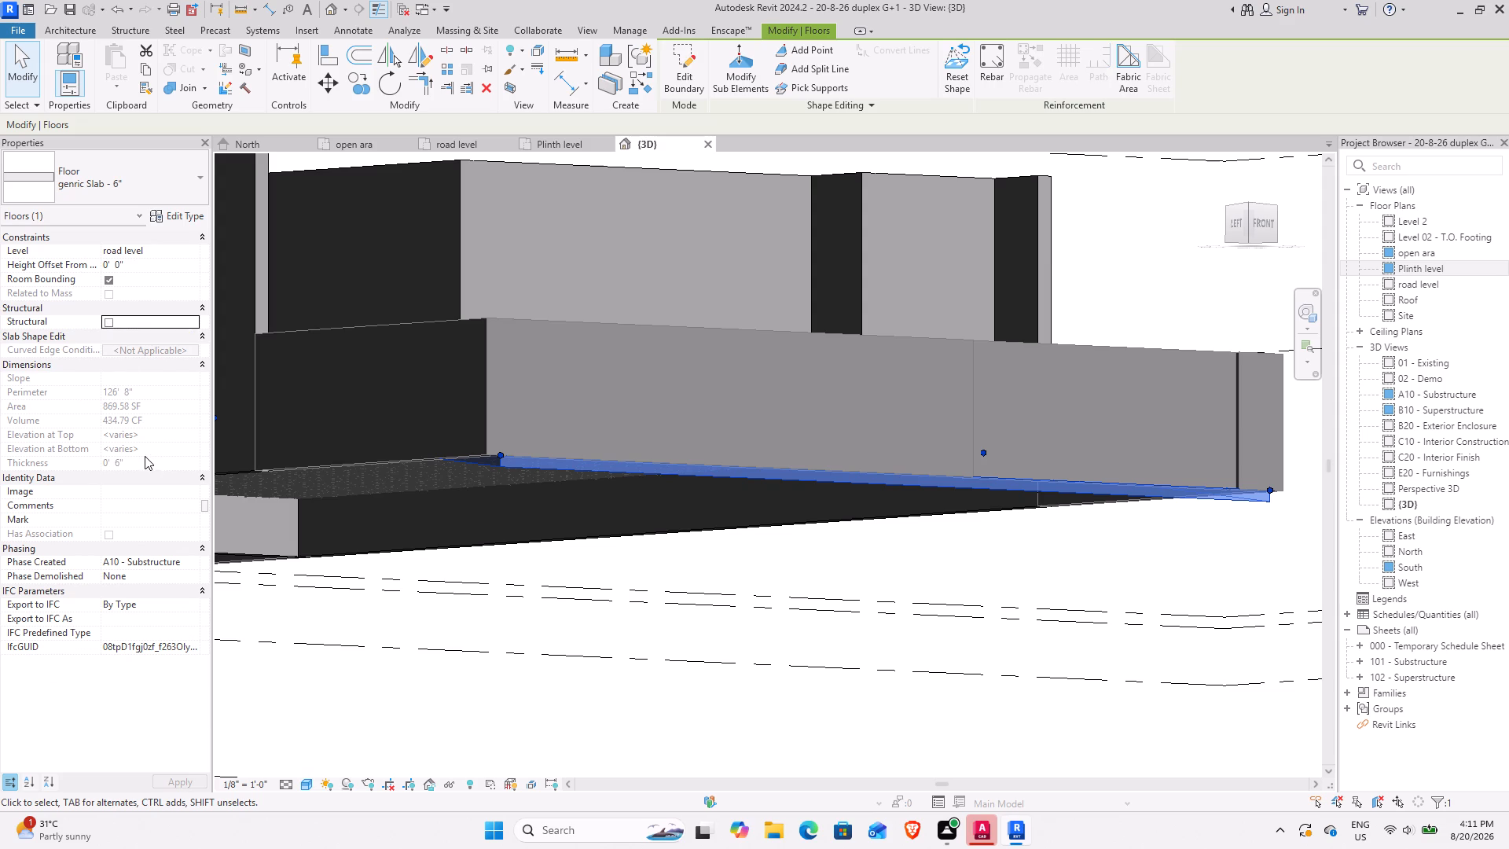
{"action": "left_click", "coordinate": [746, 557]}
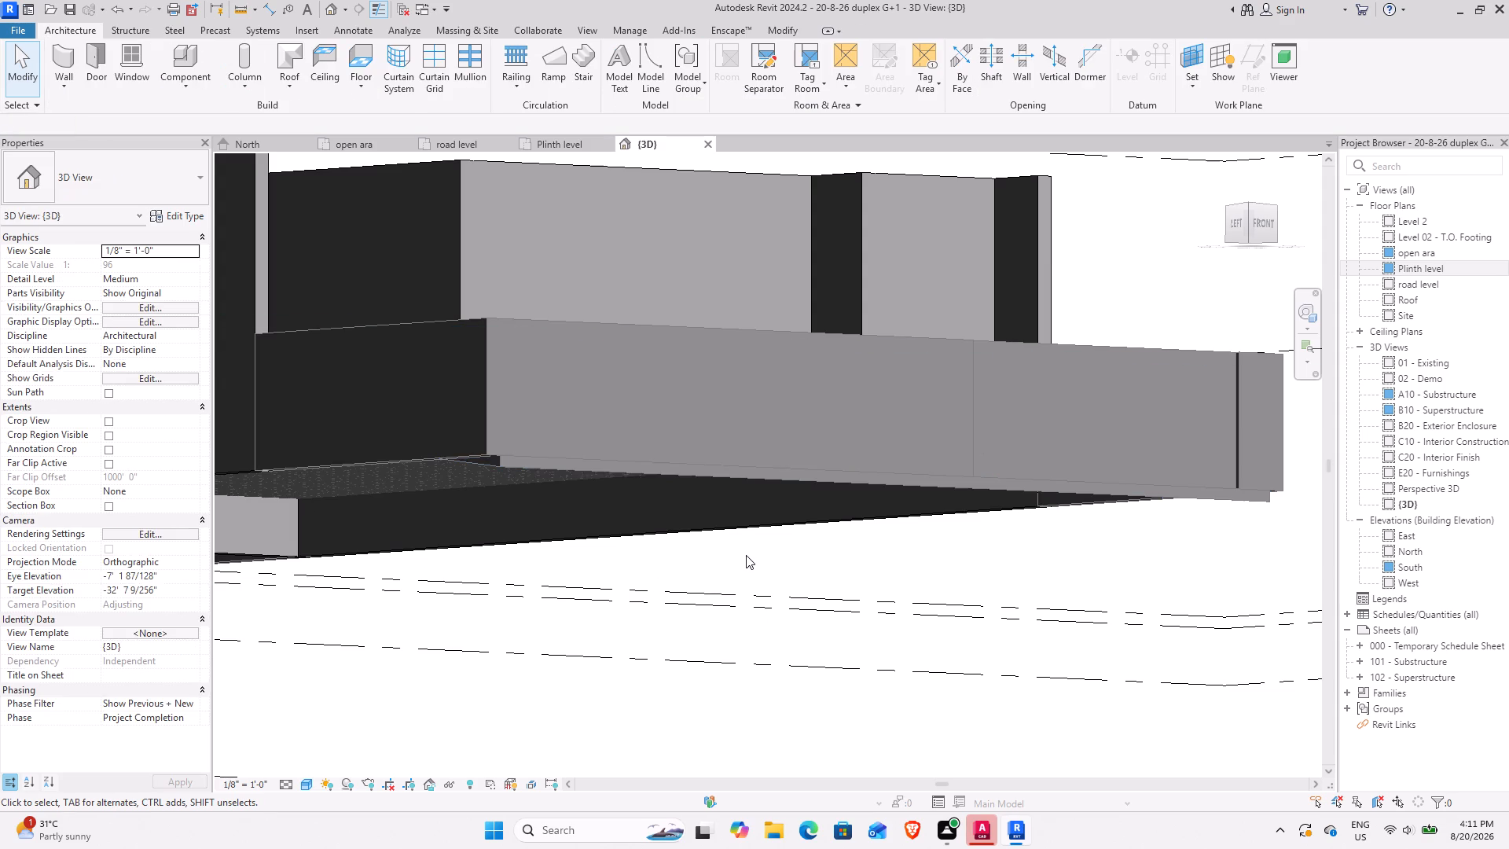
Examine where the front yard slab meets the plinth slab's stepped front edge from several 3D angles.
{"action": "scroll", "coordinate": [658, 427], "scroll_direction": "down", "scroll_amount": 4}
{"action": "left_click_drag", "start_coordinate": [1262, 221], "coordinate": [1146, 277]}
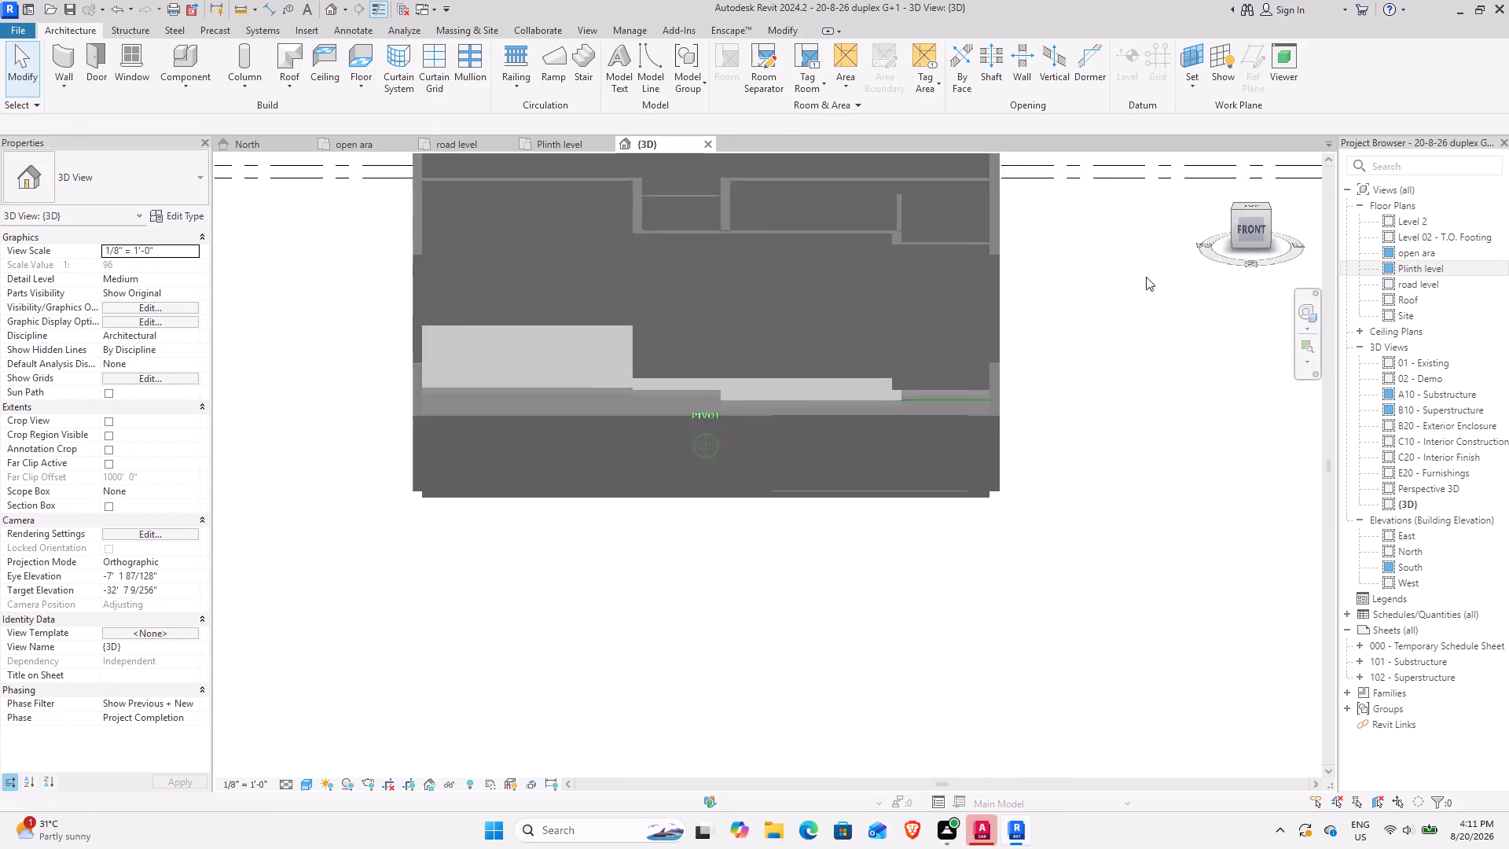
{"action": "left_click_drag", "start_coordinate": [1146, 277], "coordinate": [999, 272]}
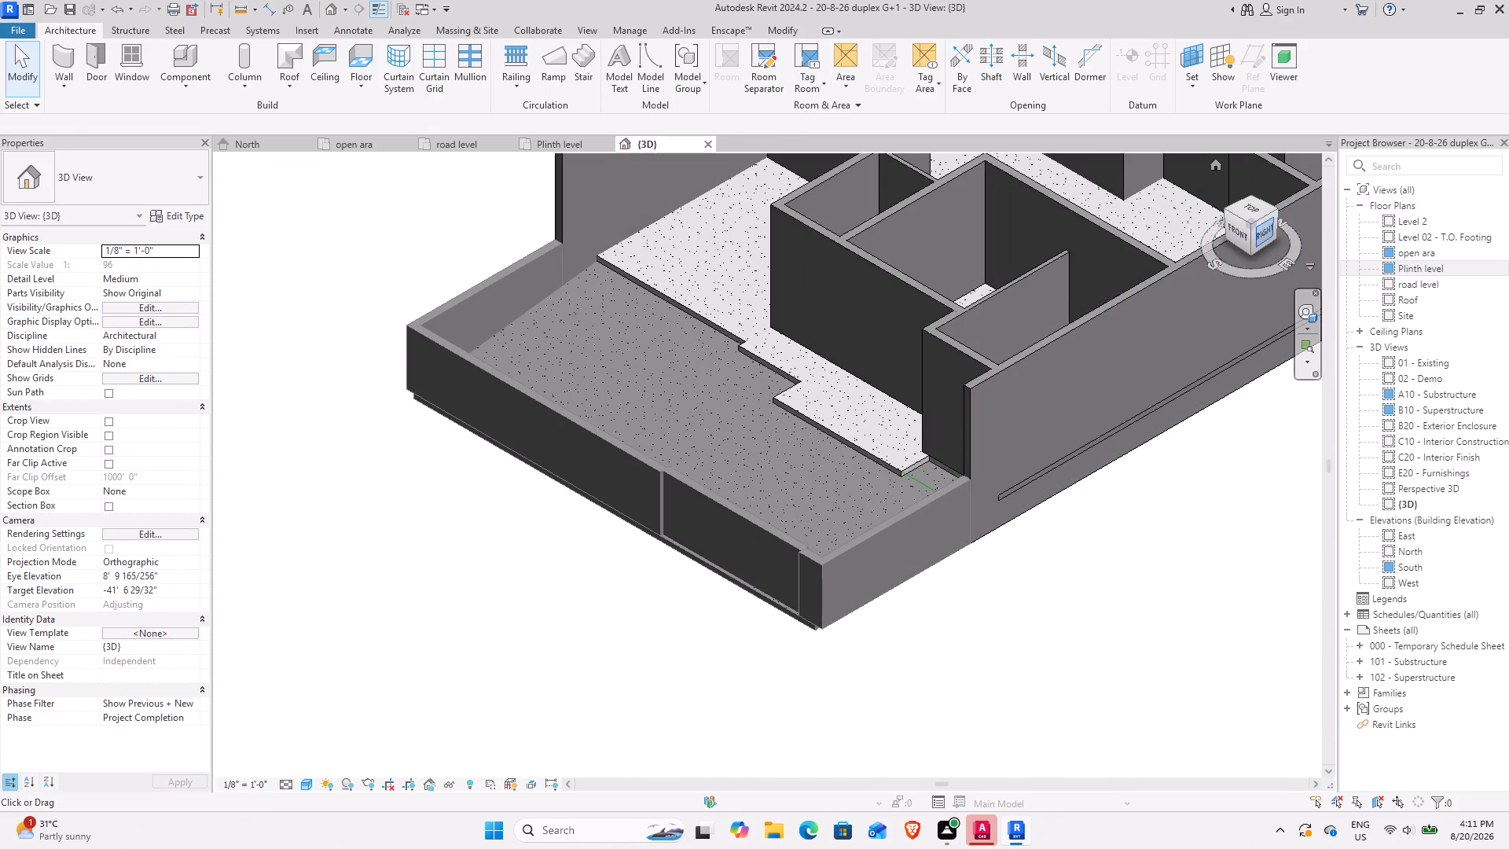
{"action": "left_click_drag", "start_coordinate": [1235, 239], "coordinate": [1123, 281]}
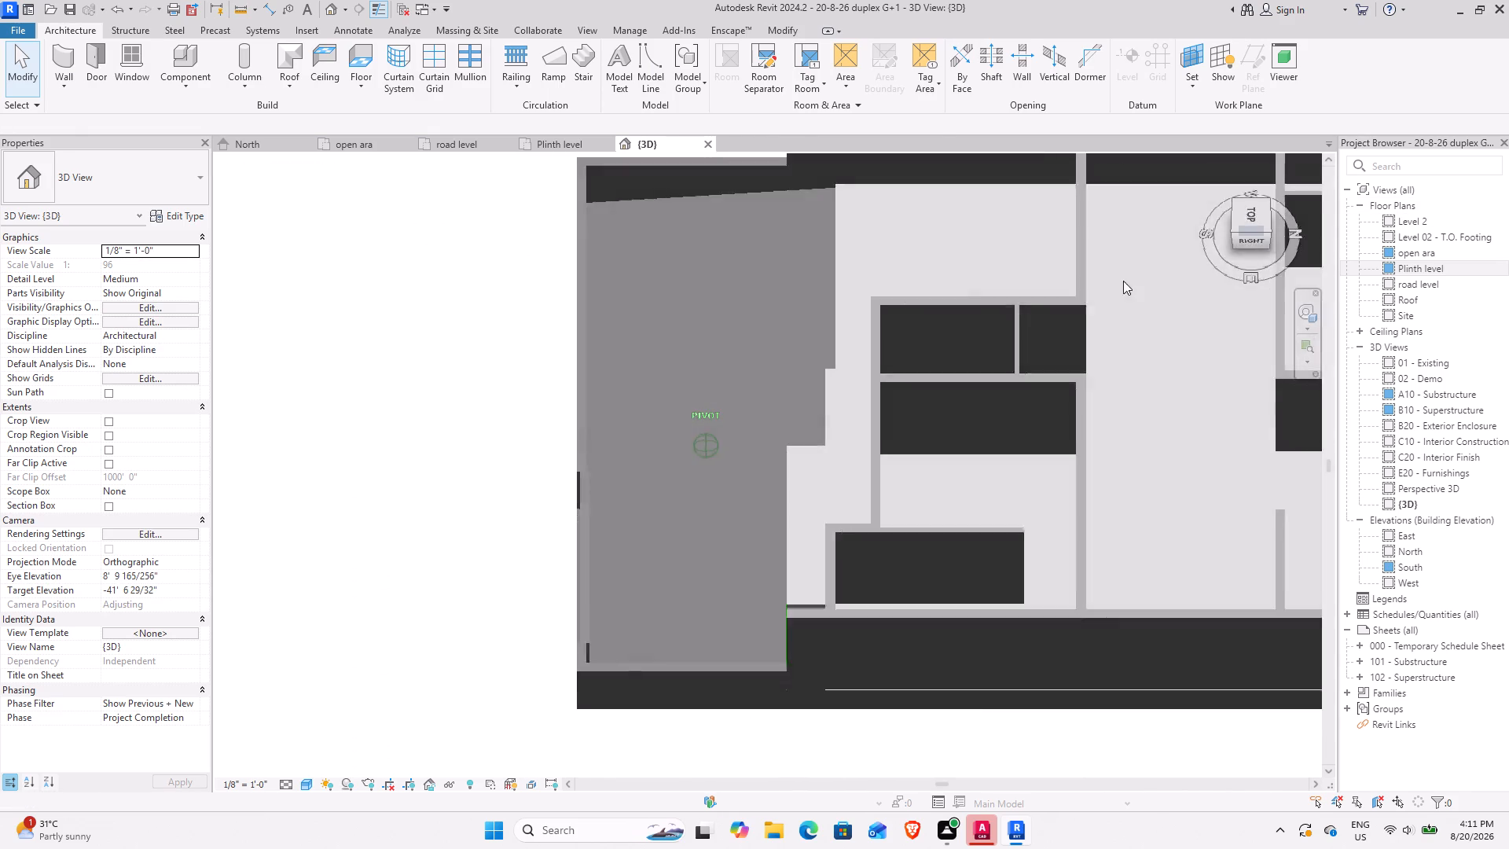
{"action": "left_click_drag", "start_coordinate": [1123, 281], "coordinate": [235, 165]}
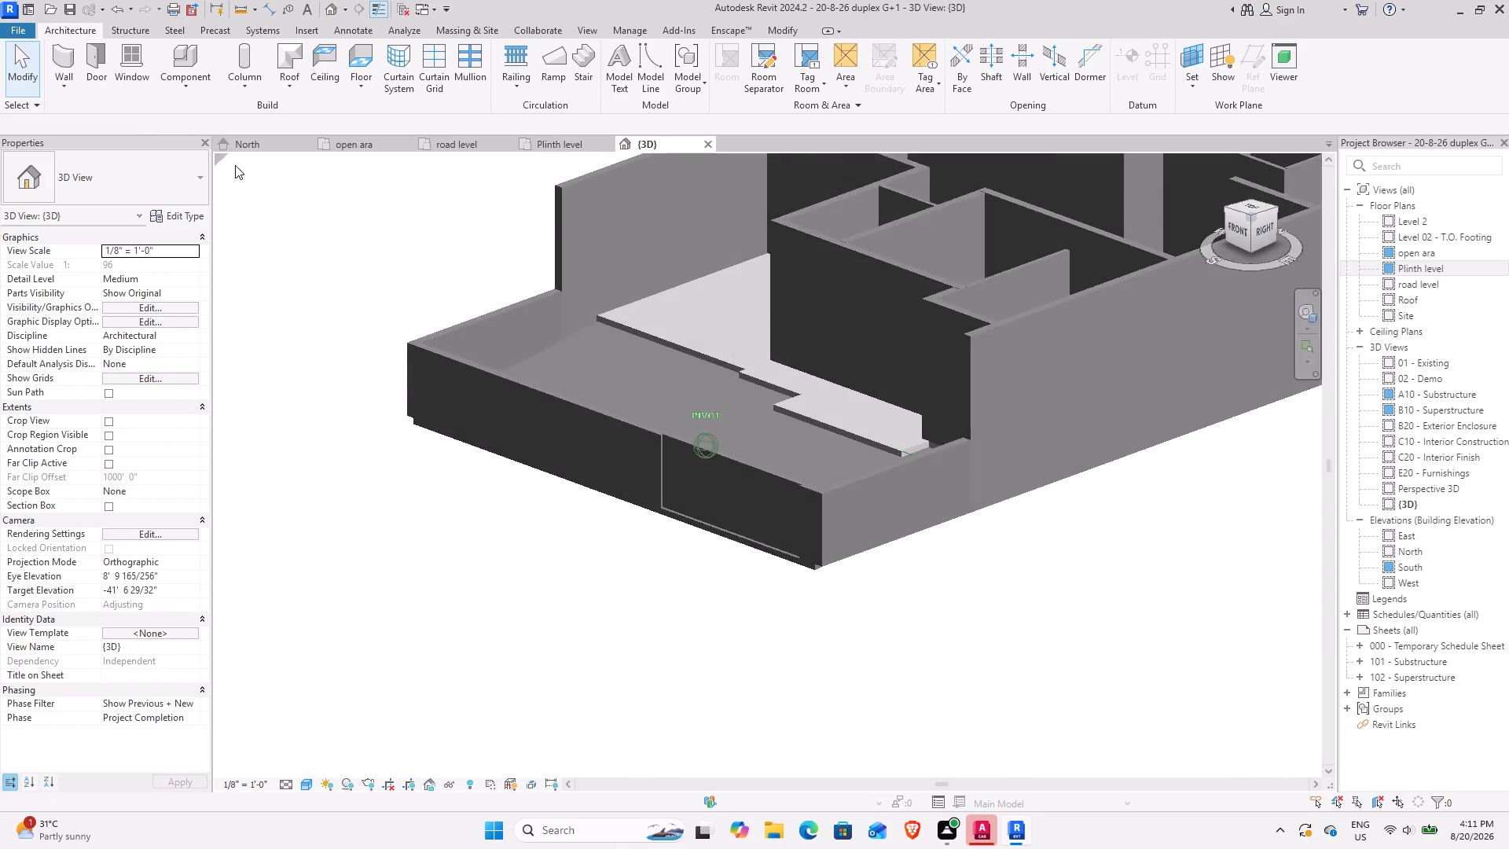
{"action": "left_click_drag", "start_coordinate": [235, 165], "coordinate": [525, 169]}
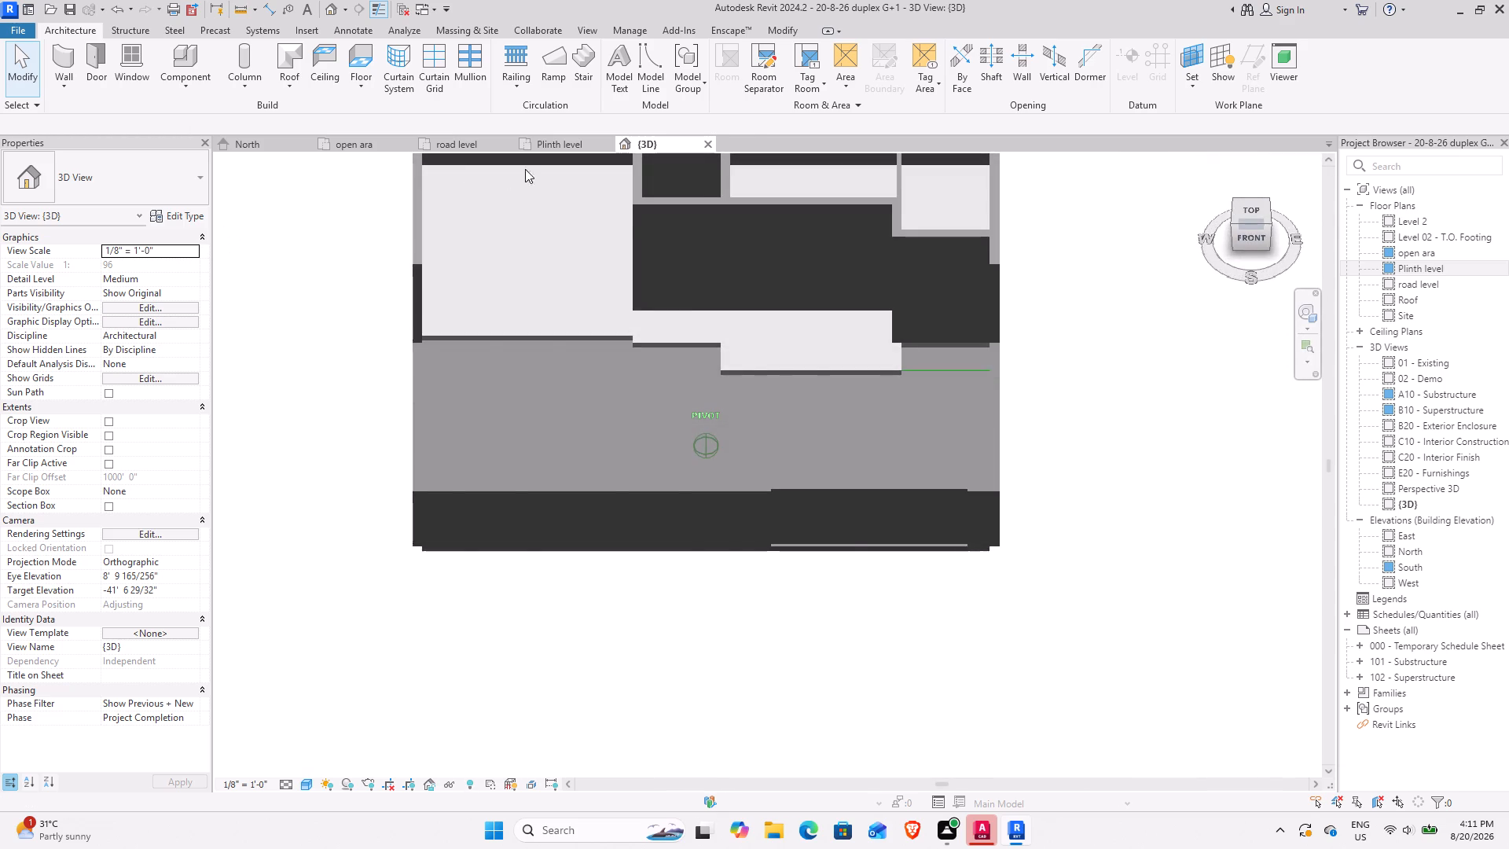
{"action": "left_click_drag", "start_coordinate": [525, 169], "coordinate": [608, 171]}
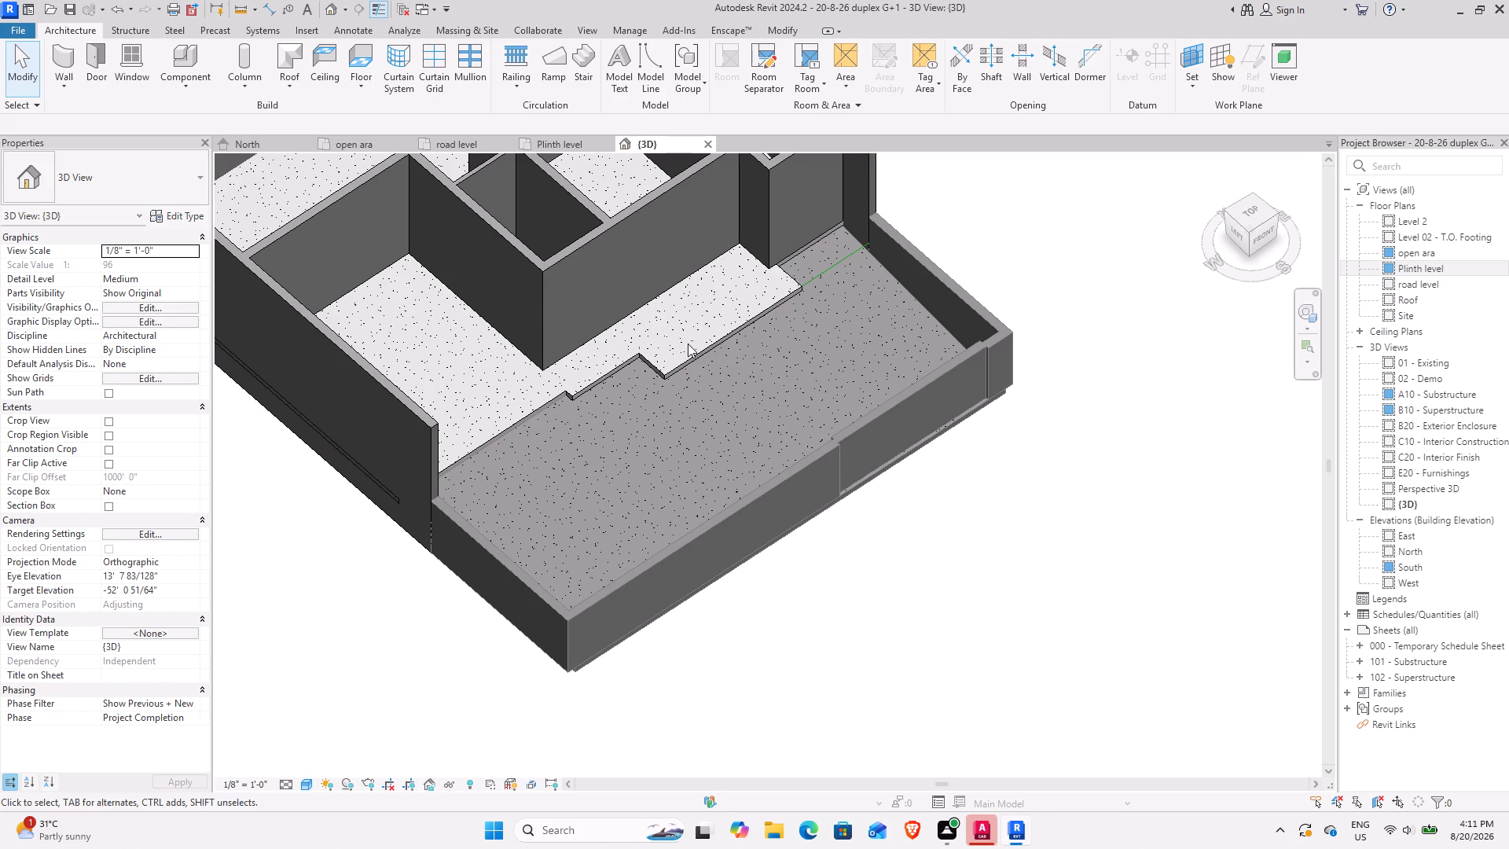
{"action": "scroll", "coordinate": [731, 334], "scroll_direction": "up", "scroll_amount": 3}
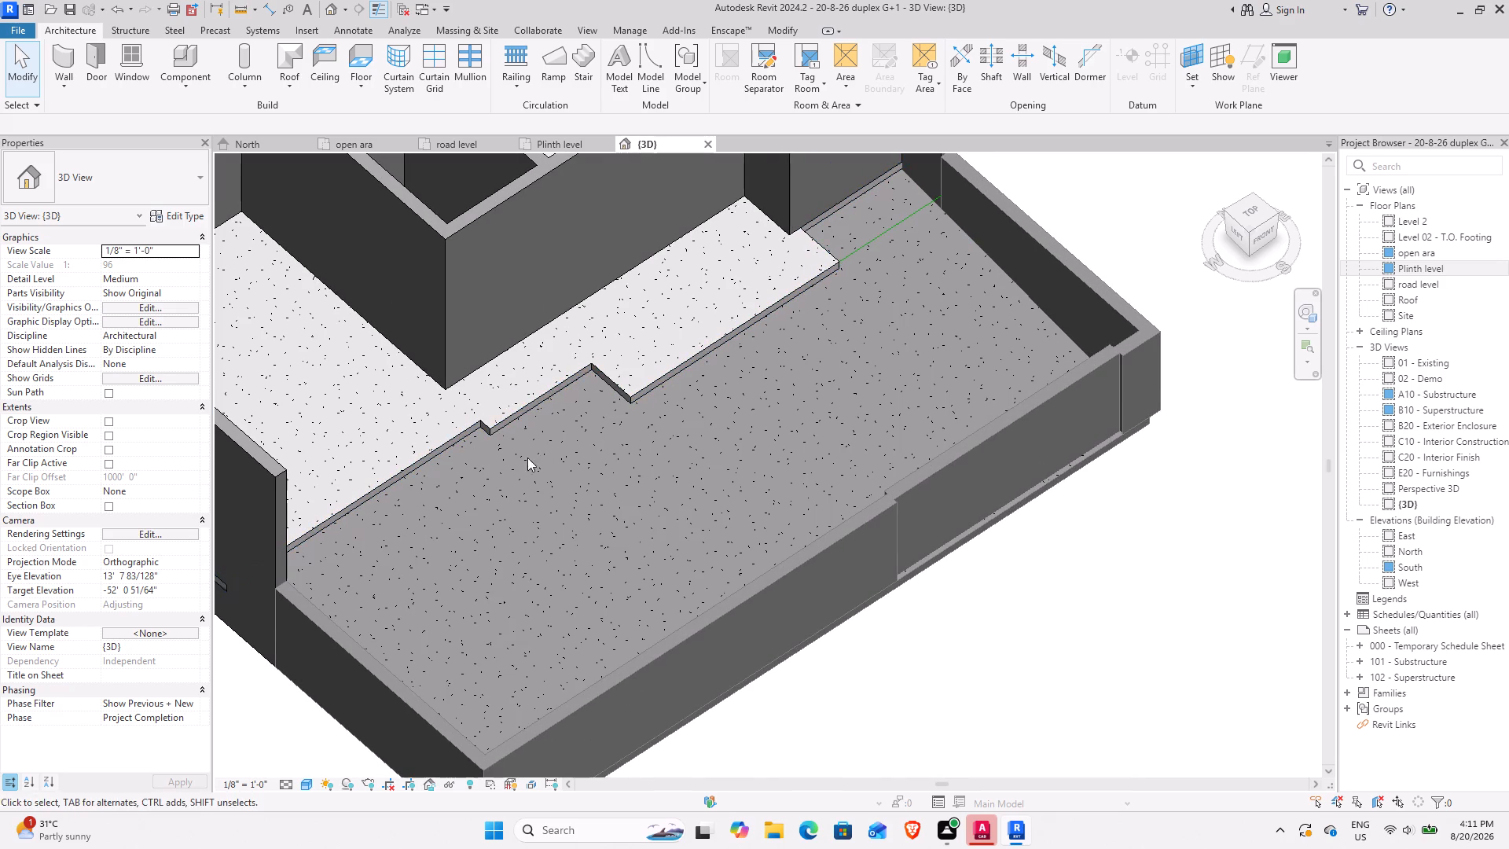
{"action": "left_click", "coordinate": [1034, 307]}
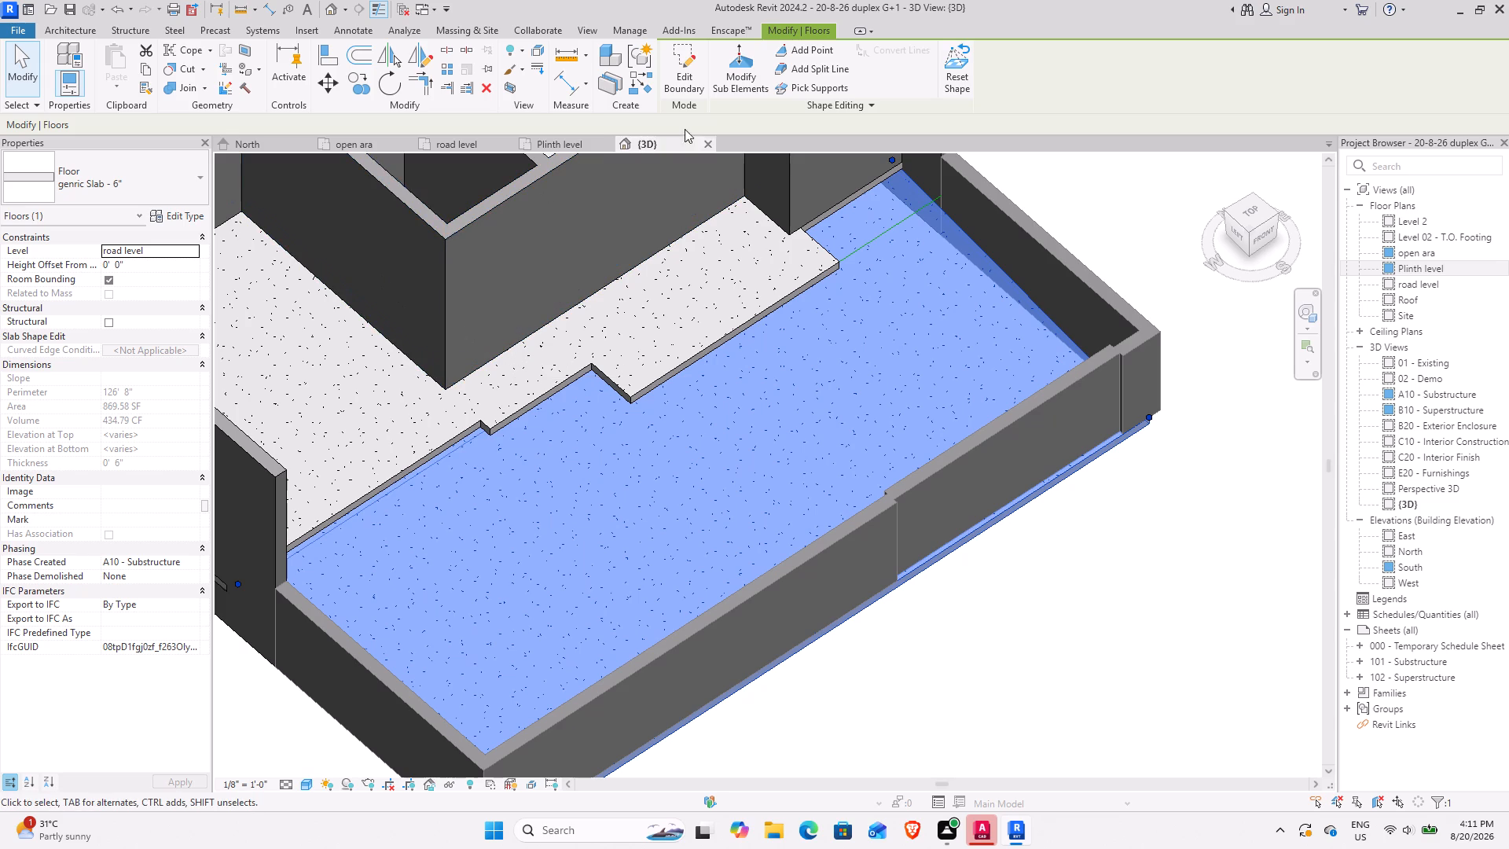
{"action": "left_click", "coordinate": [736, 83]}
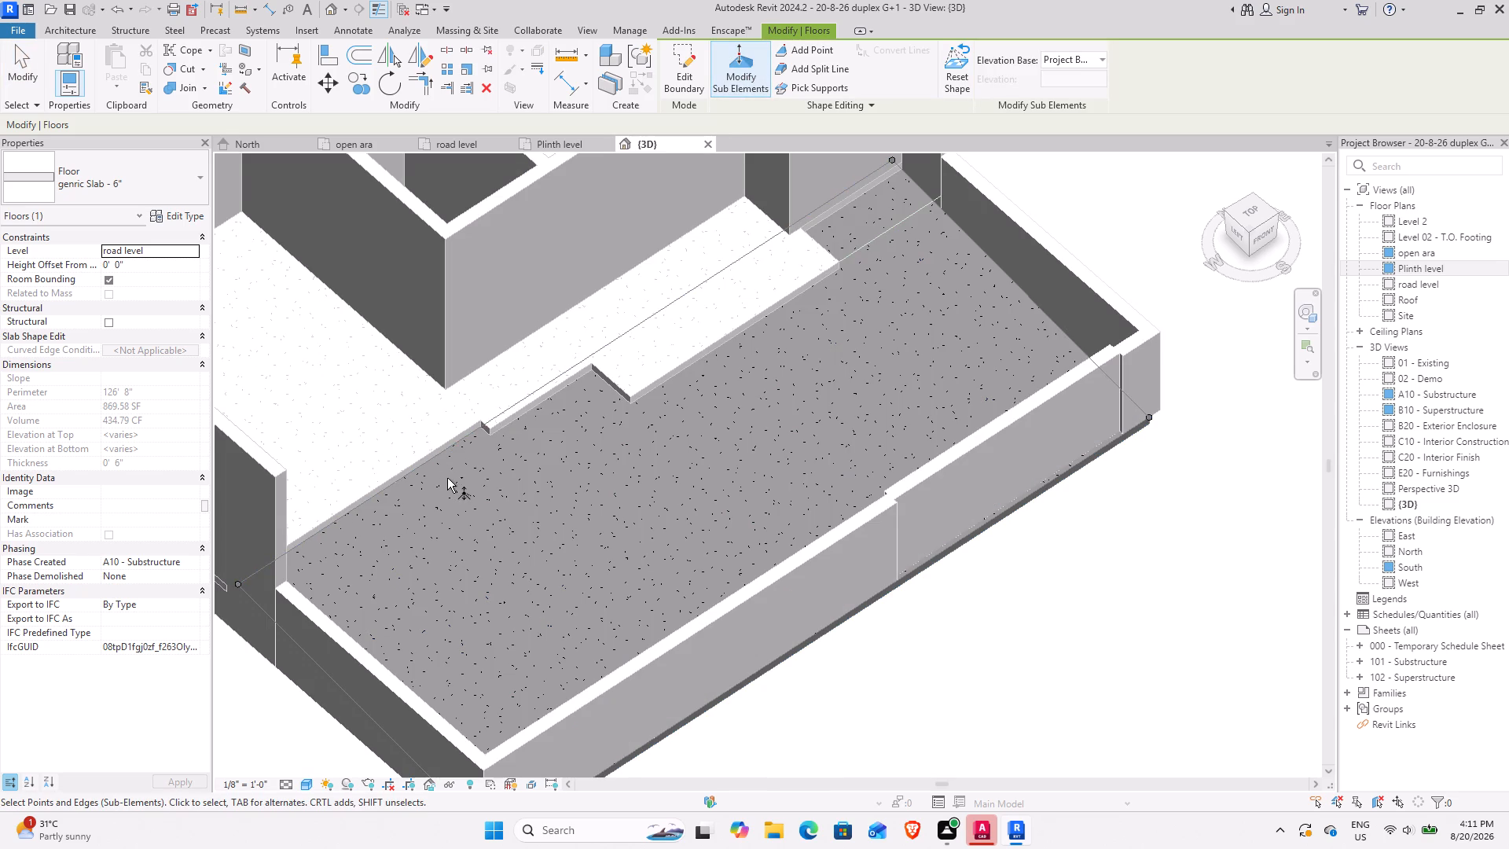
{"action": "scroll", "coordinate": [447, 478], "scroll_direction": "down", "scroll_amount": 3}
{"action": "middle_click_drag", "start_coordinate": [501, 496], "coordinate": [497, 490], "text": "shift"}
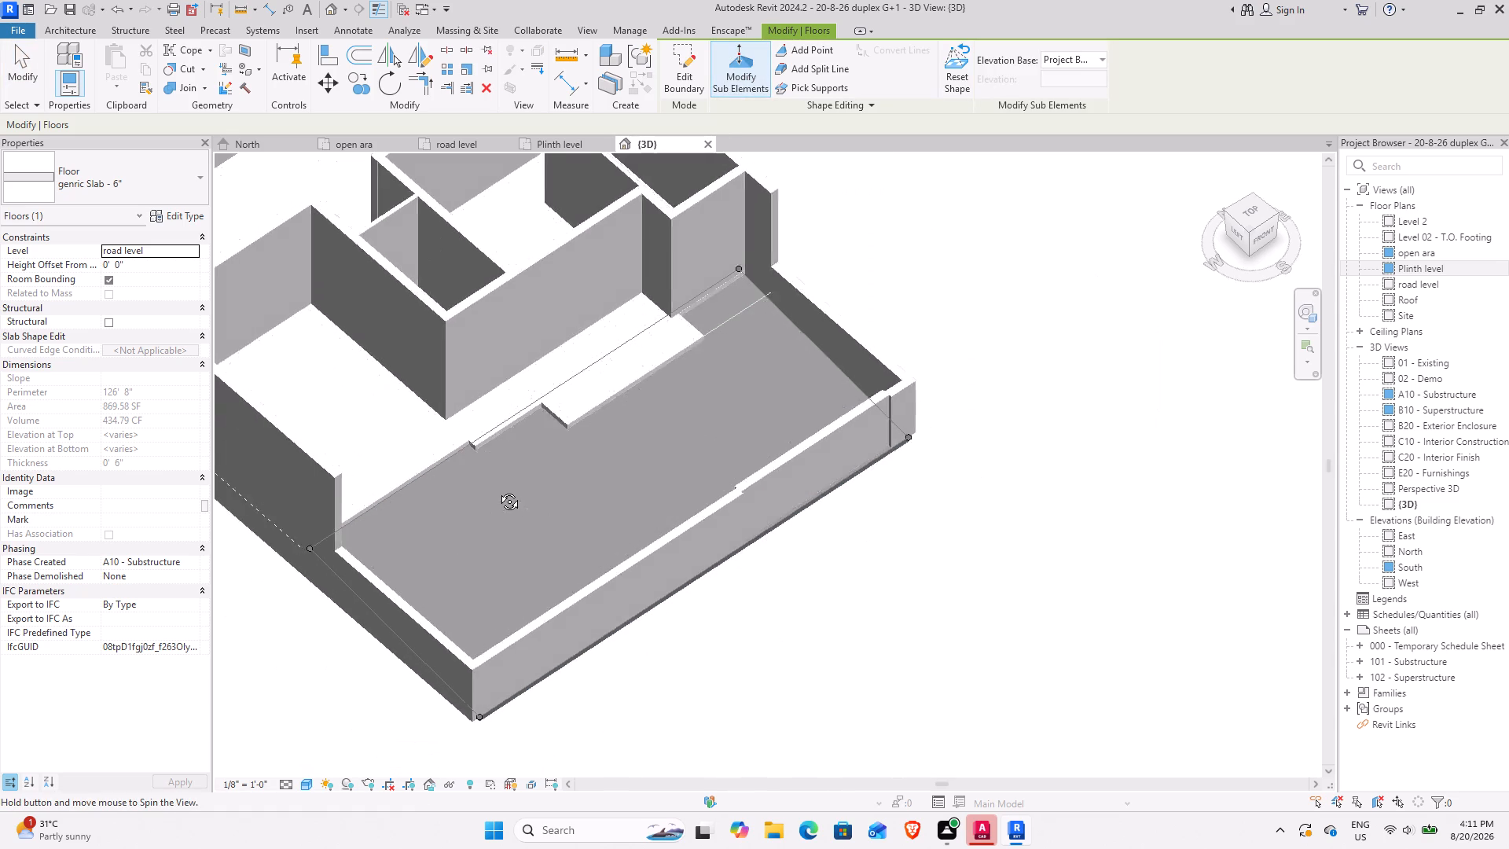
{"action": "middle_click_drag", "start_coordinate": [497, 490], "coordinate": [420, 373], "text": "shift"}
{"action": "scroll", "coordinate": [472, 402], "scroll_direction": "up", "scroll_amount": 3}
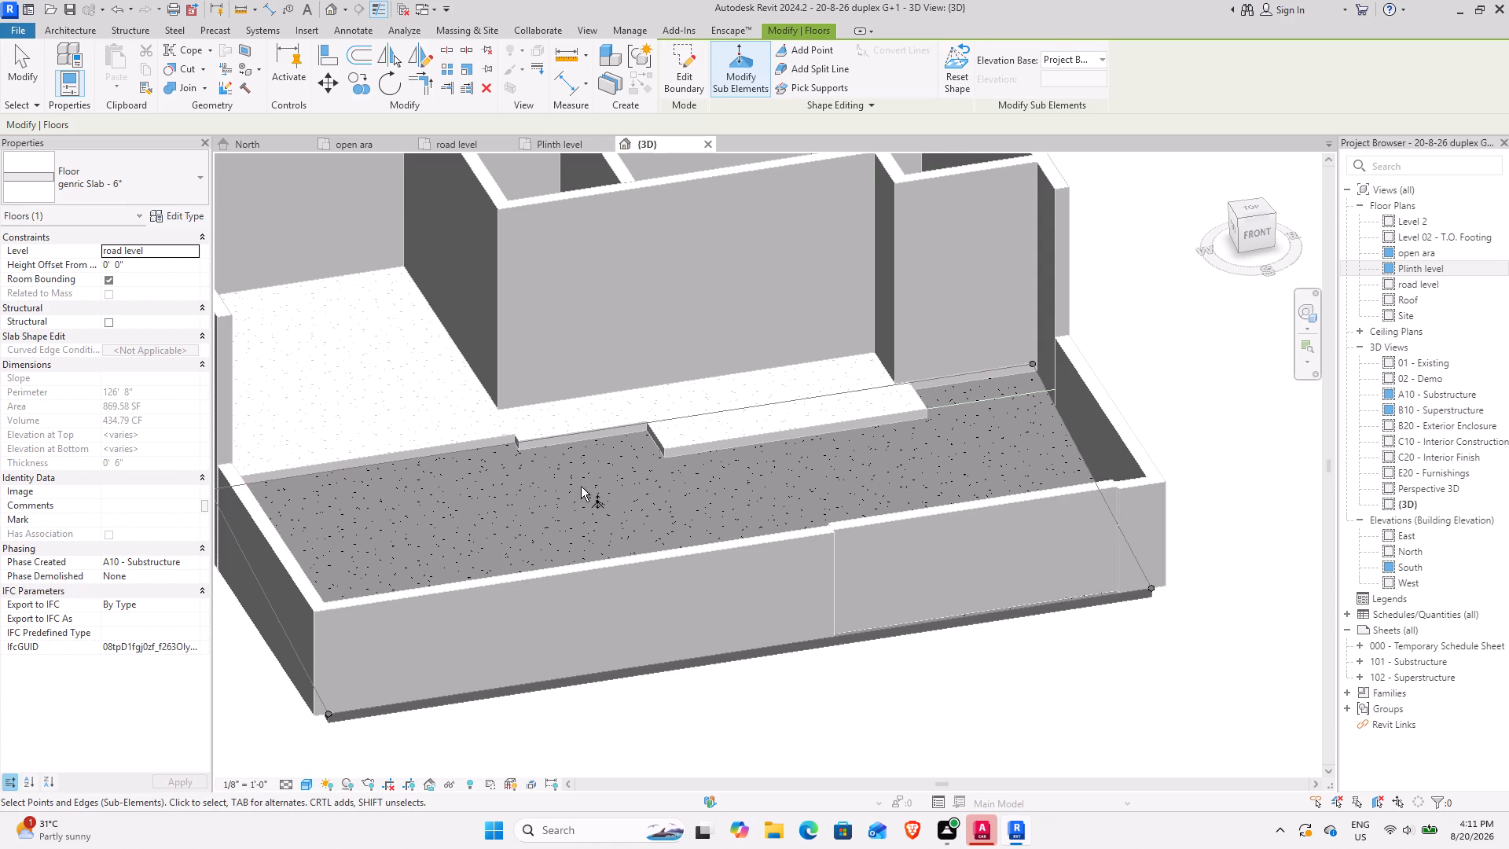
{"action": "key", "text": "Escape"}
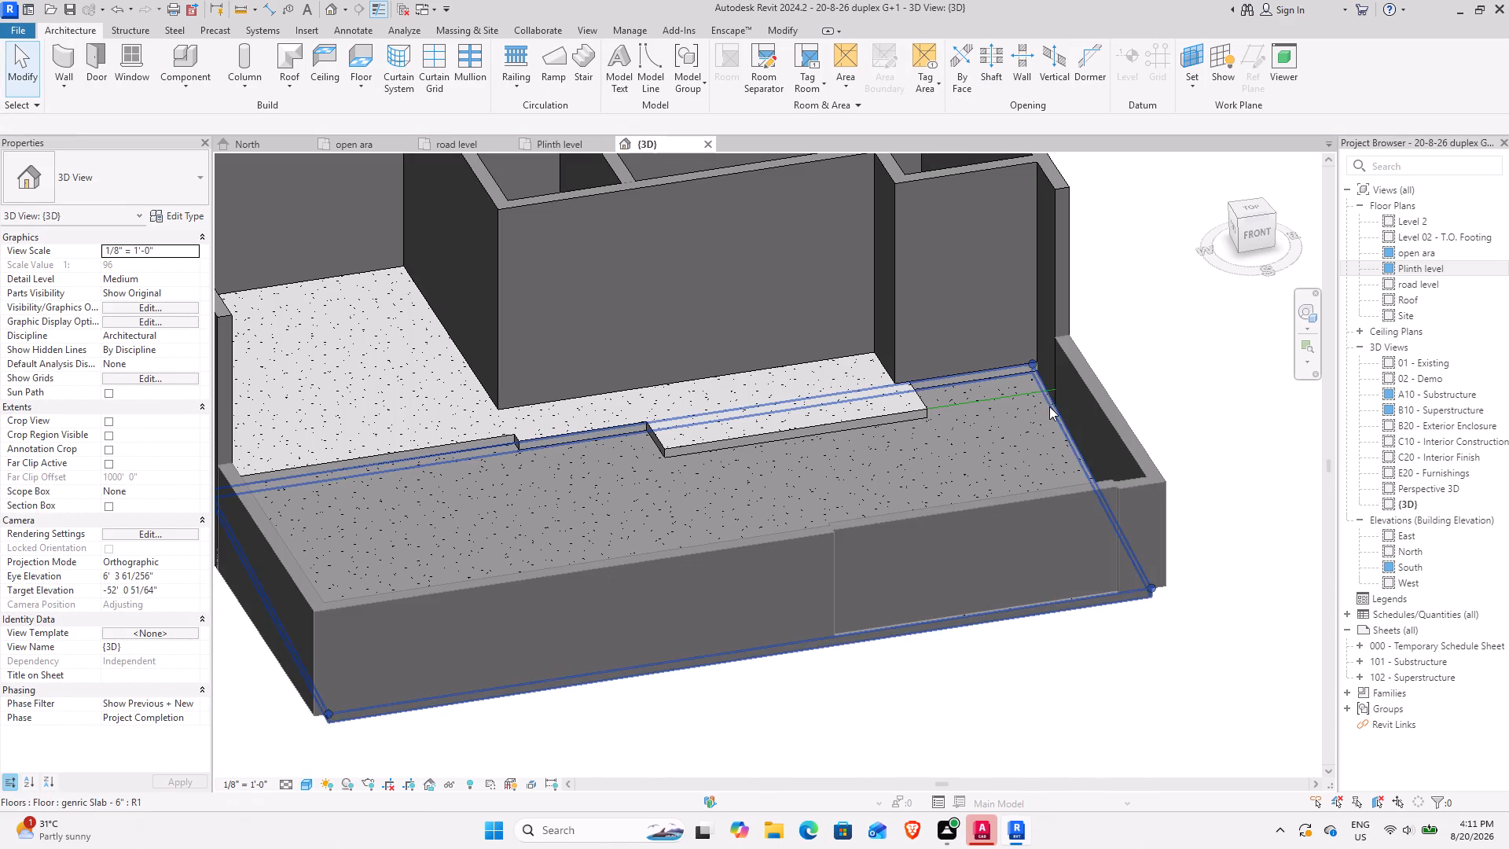
In the Plinth level plan, sketch new boundary lines for the genric Slab - 6" front yard floor following the plinth's steps, with 9", 3'-0" and 13'-10 1/2" segments.
{"action": "left_click", "coordinate": [1049, 406]}
{"action": "left_click", "coordinate": [677, 68]}
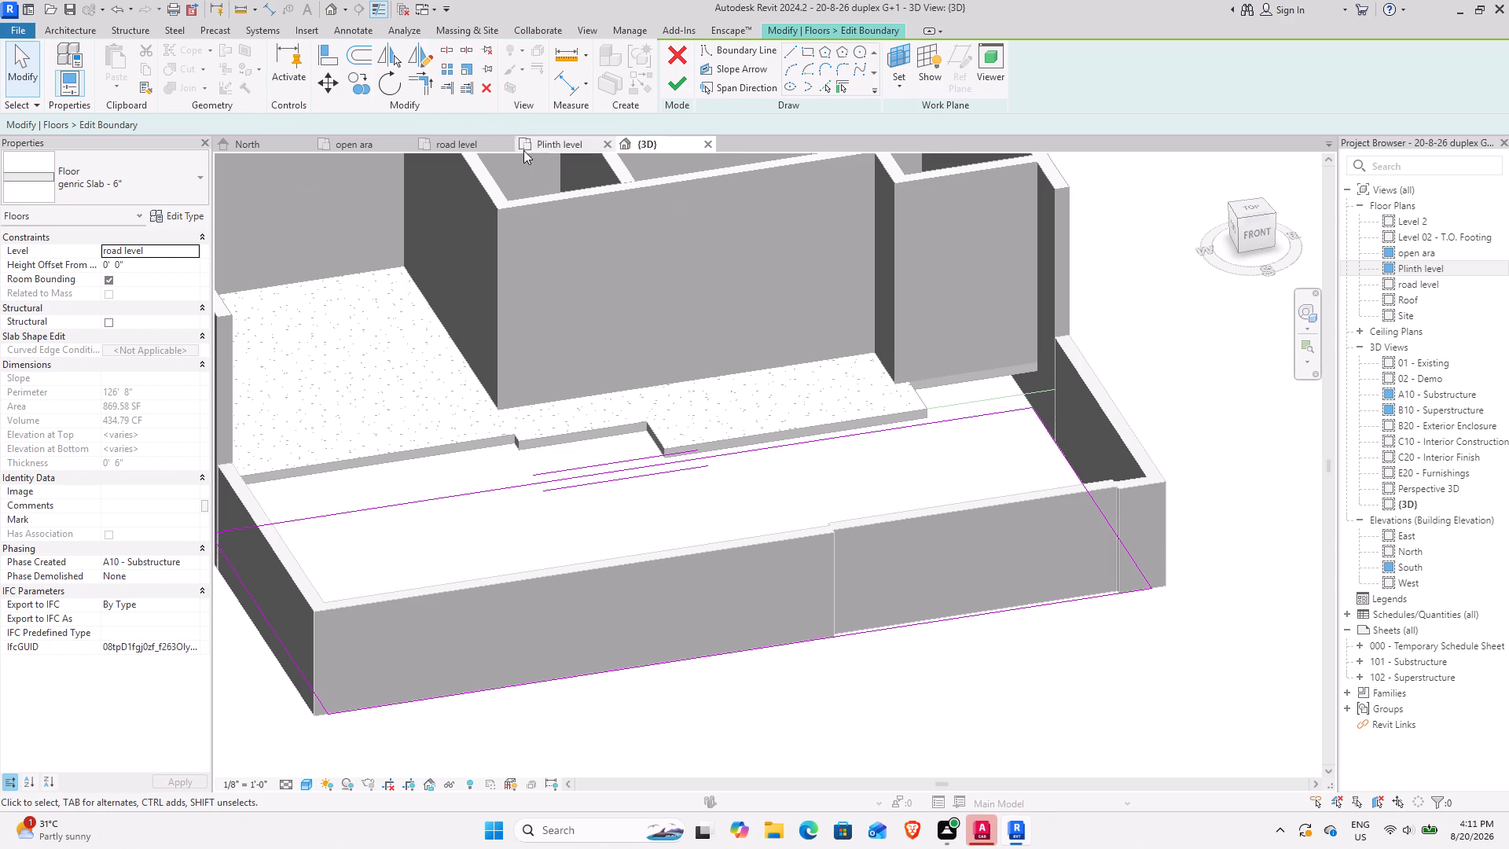
{"action": "left_click", "coordinate": [565, 145]}
{"action": "scroll", "coordinate": [632, 604], "scroll_direction": "up", "scroll_amount": 6}
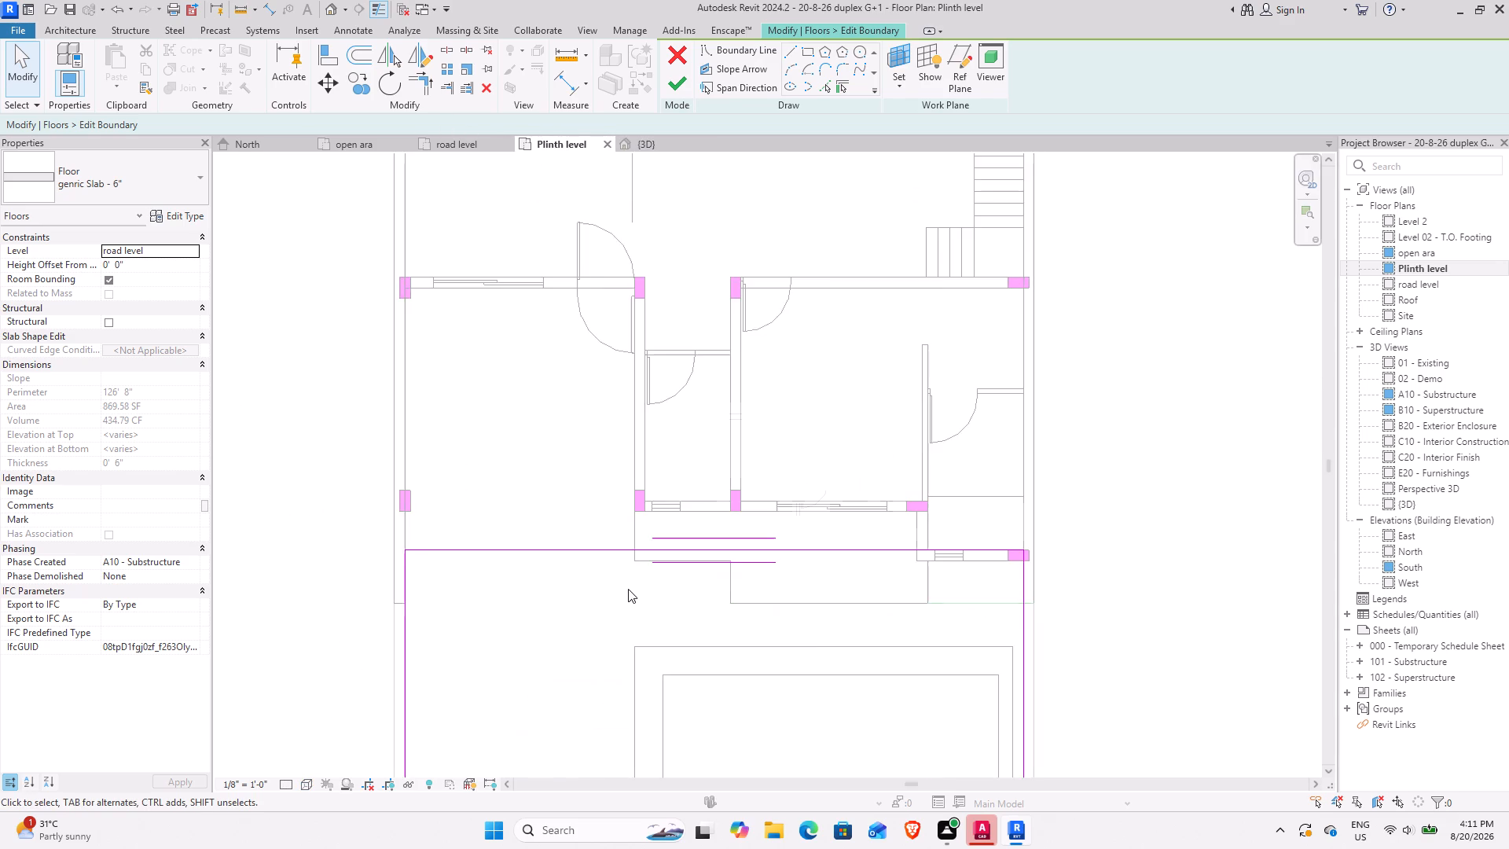
{"action": "scroll", "coordinate": [628, 589], "scroll_direction": "up", "scroll_amount": 5}
{"action": "middle_click_drag", "start_coordinate": [707, 567], "coordinate": [425, 568]}
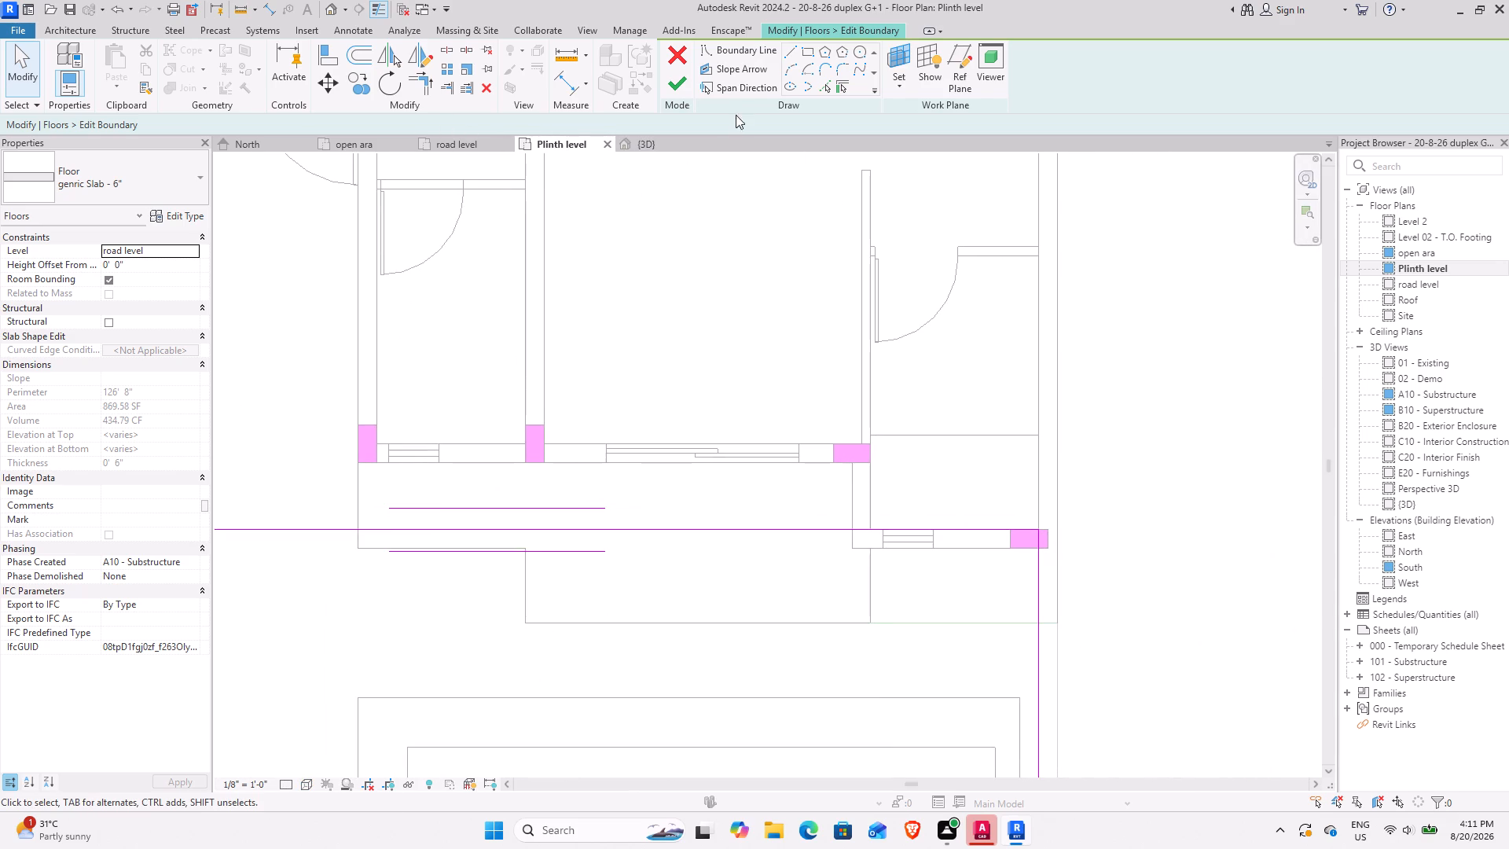
{"action": "left_click", "coordinate": [788, 47]}
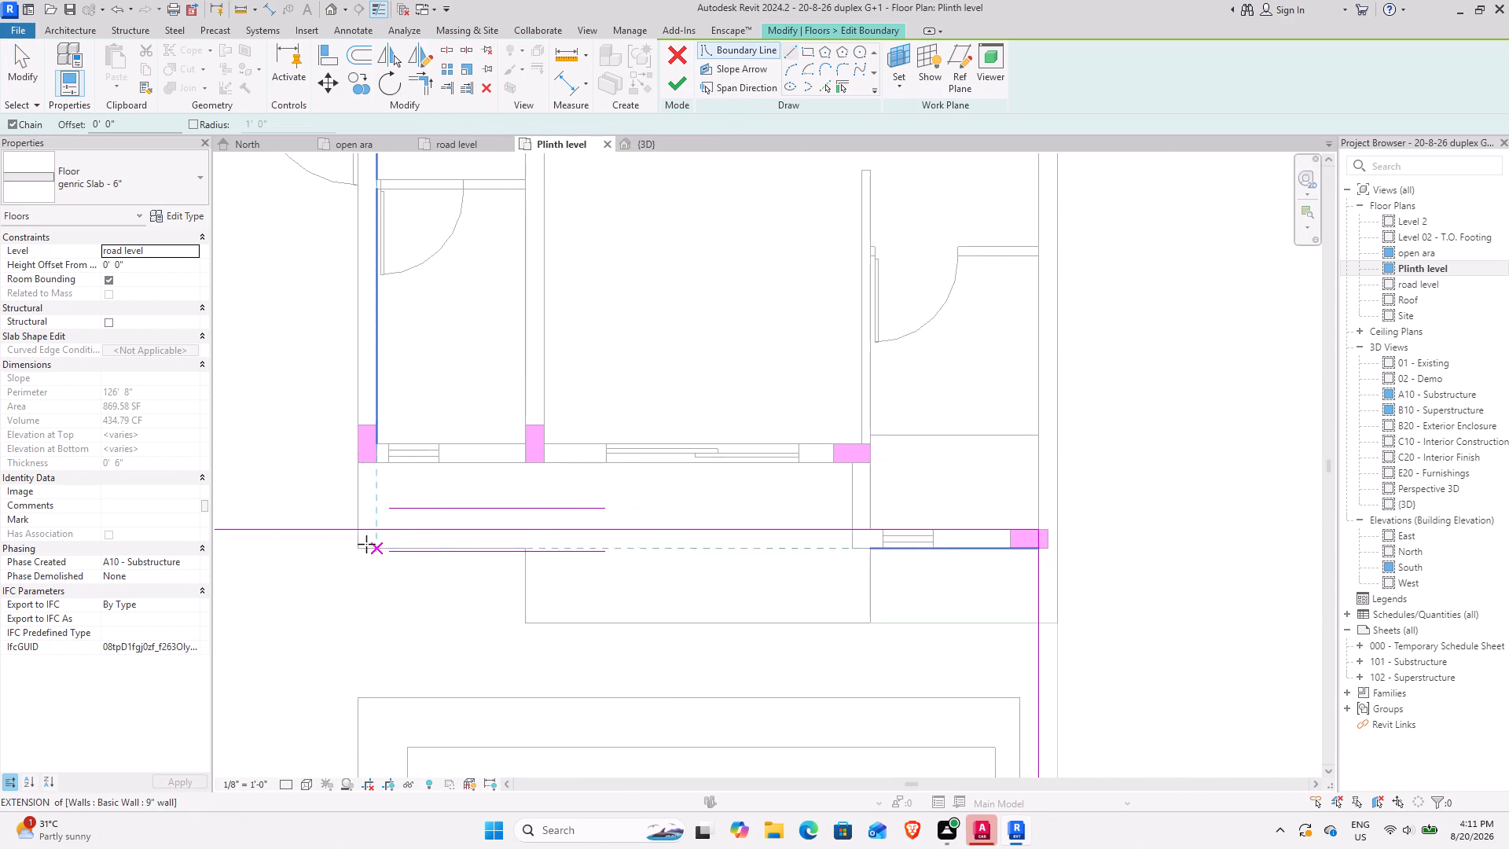
{"action": "left_click", "coordinate": [352, 527]}
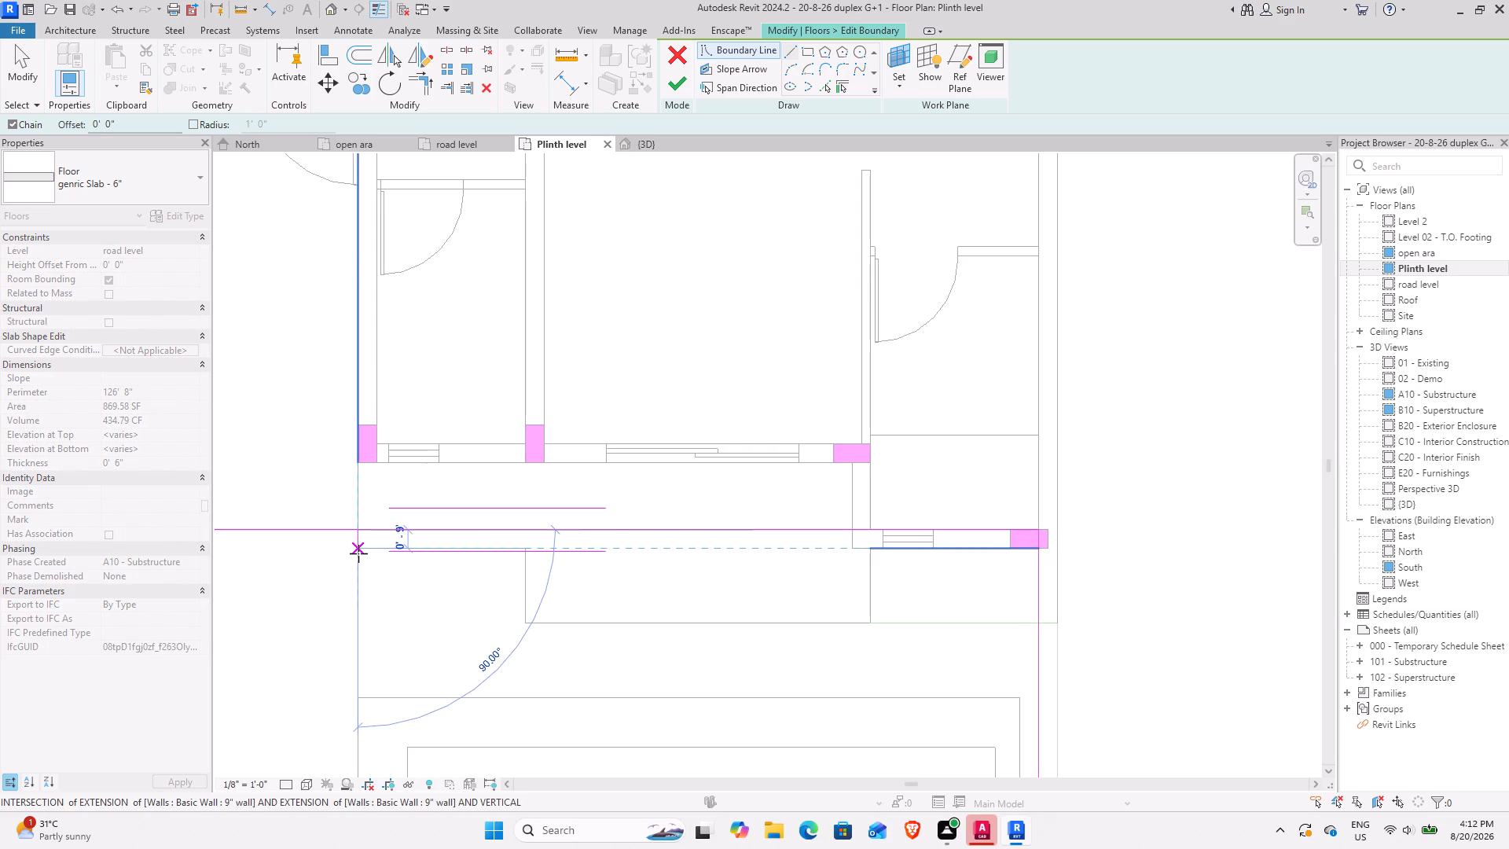
{"action": "left_click", "coordinate": [358, 553]}
{"action": "left_click", "coordinate": [524, 549]}
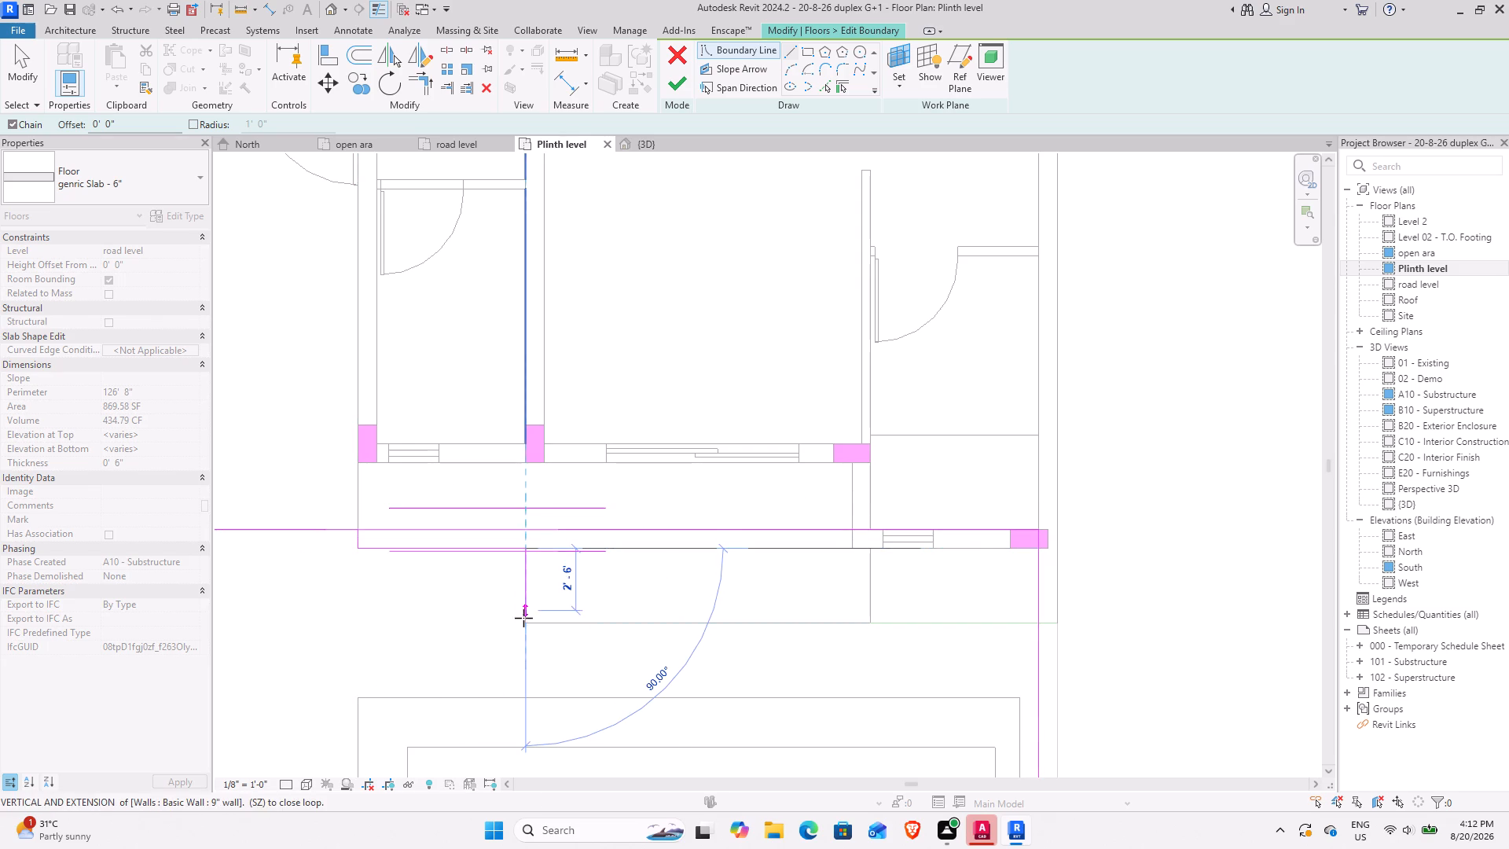
{"action": "left_click", "coordinate": [524, 623]}
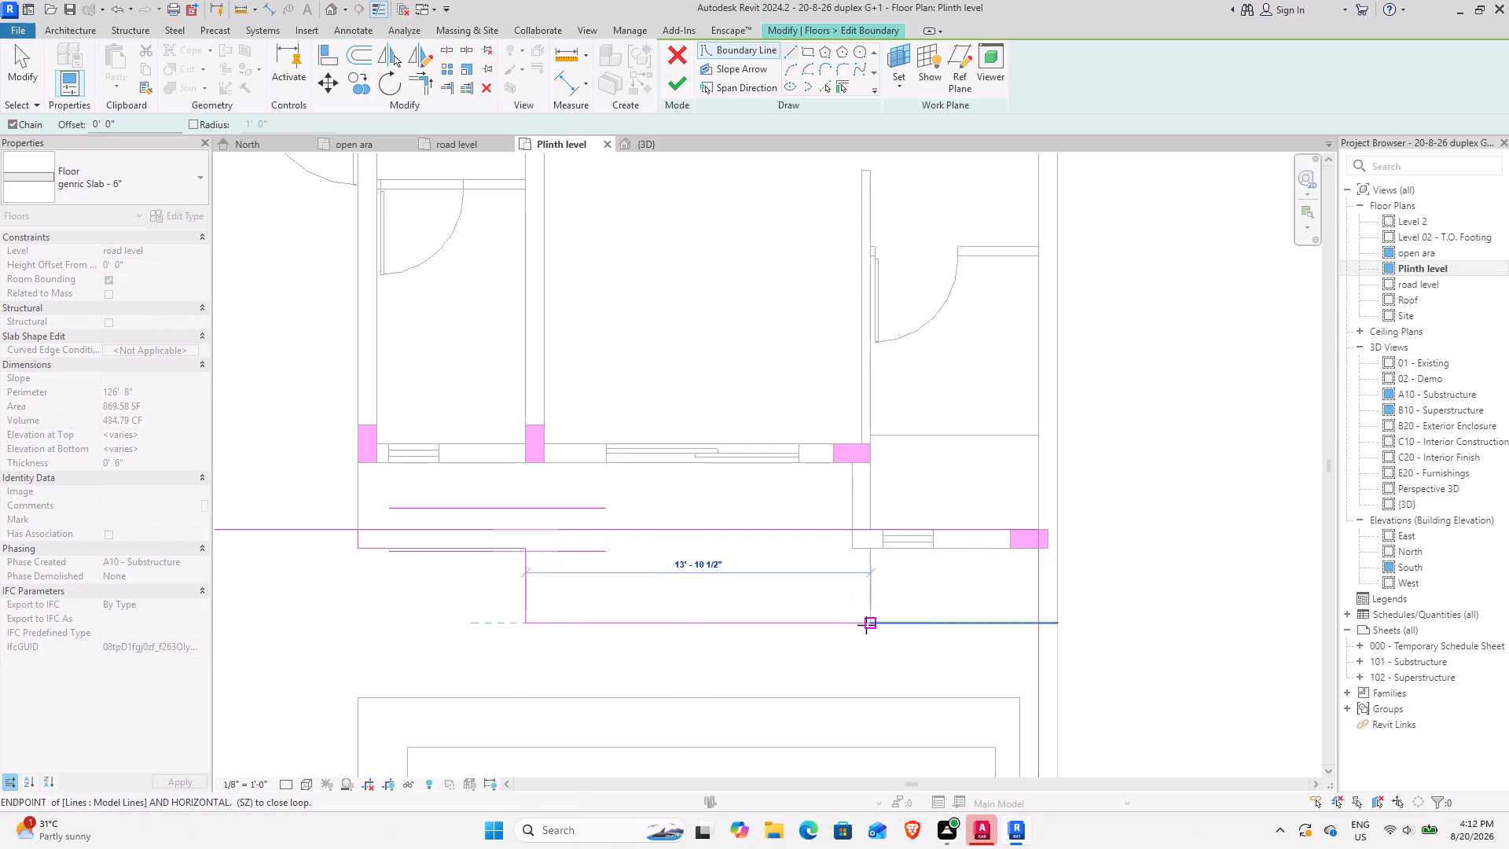
{"action": "left_click", "coordinate": [866, 625]}
{"action": "left_click", "coordinate": [869, 554]}
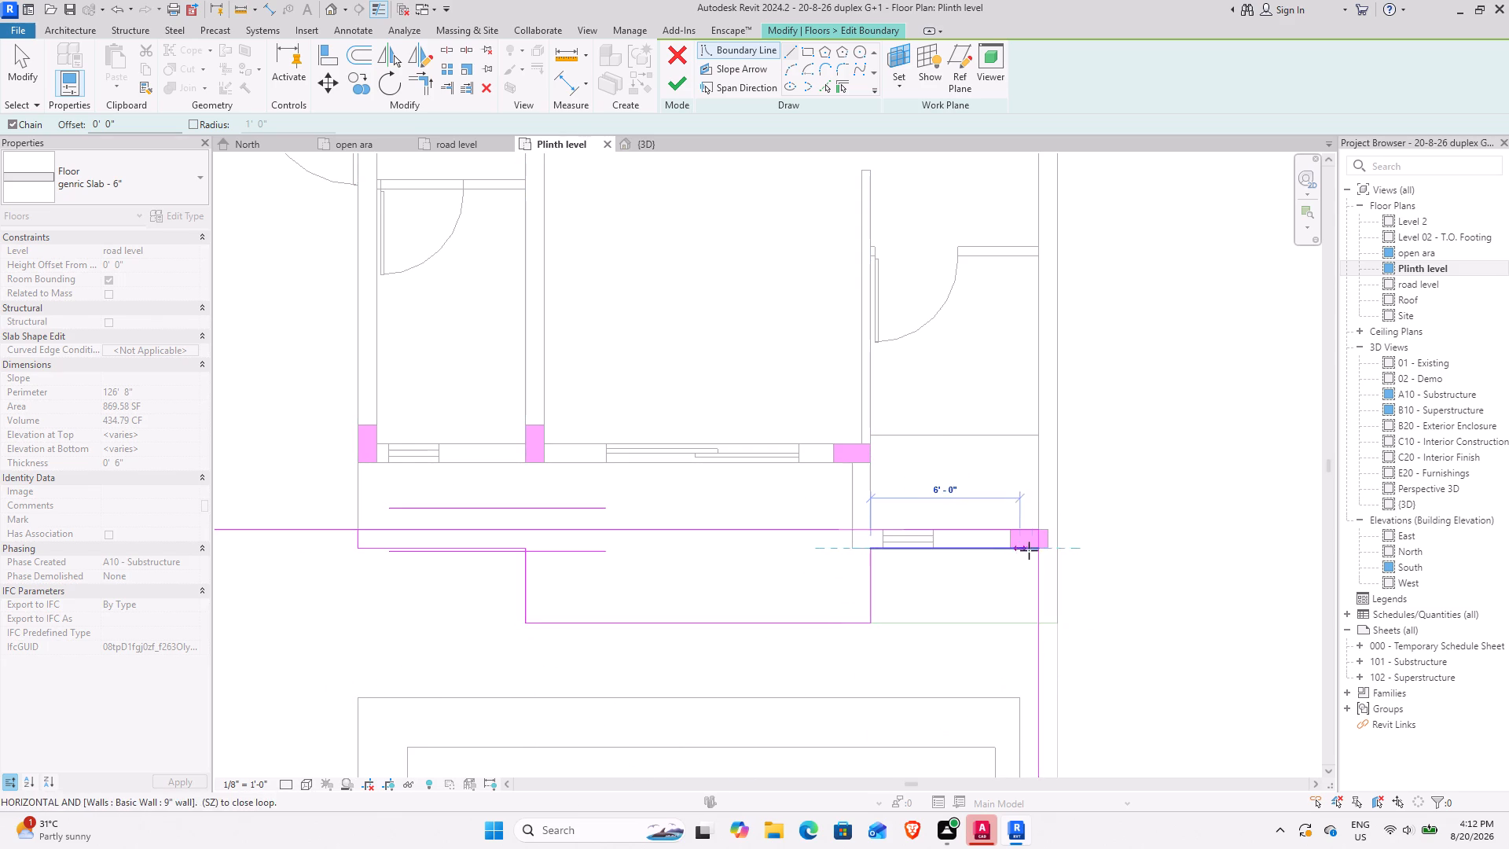
{"action": "left_click", "coordinate": [1038, 551]}
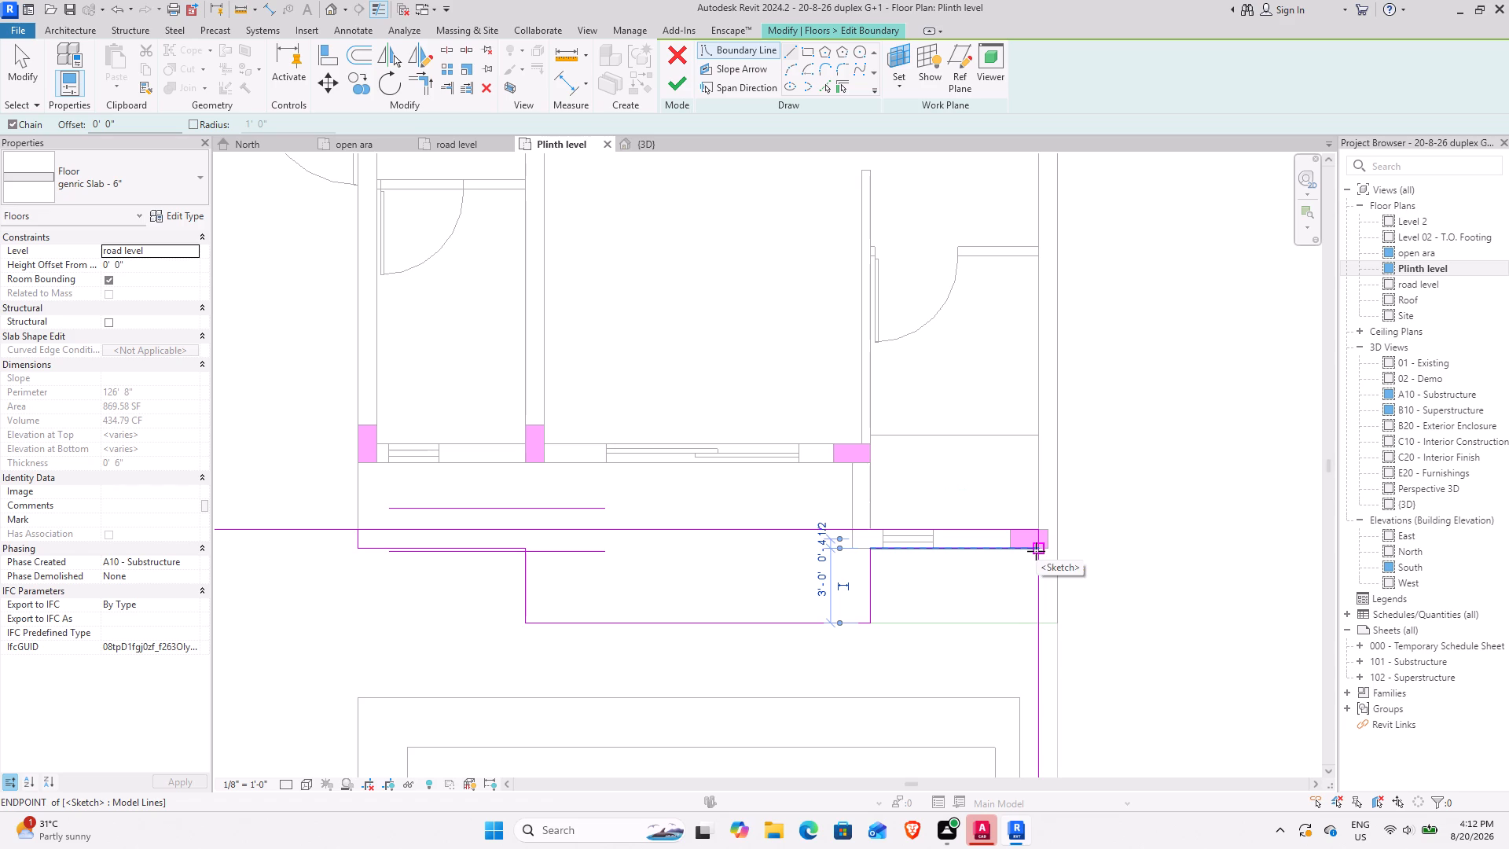
{"action": "key", "text": "Escape"}
{"action": "key", "text": "Escape"}
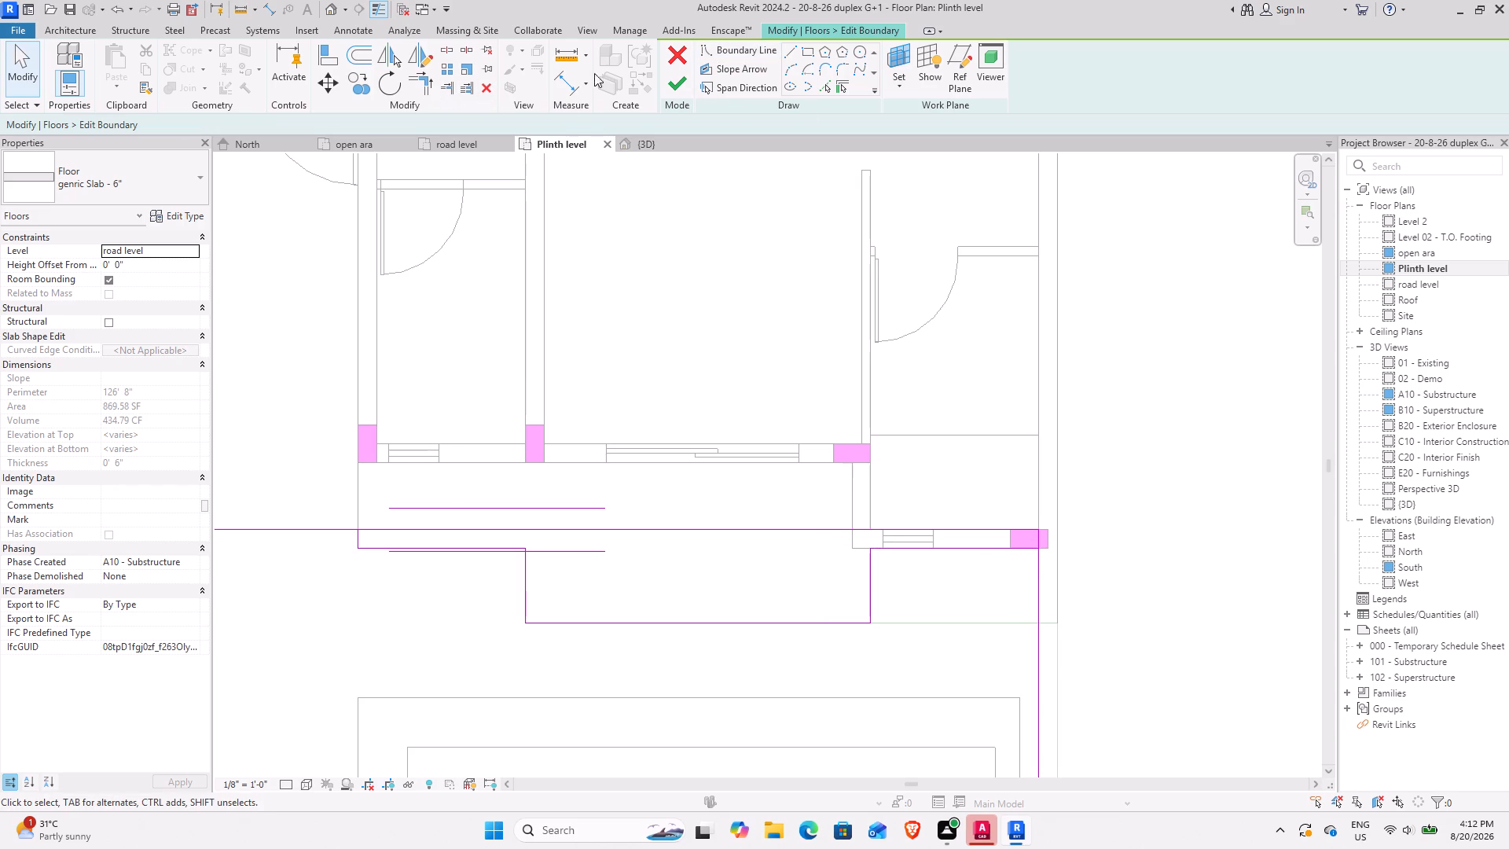
Split the yard slab's old straight house-side boundary line and trim it to the 9" start of the new stepped edge.
{"action": "left_click", "coordinate": [453, 53]}
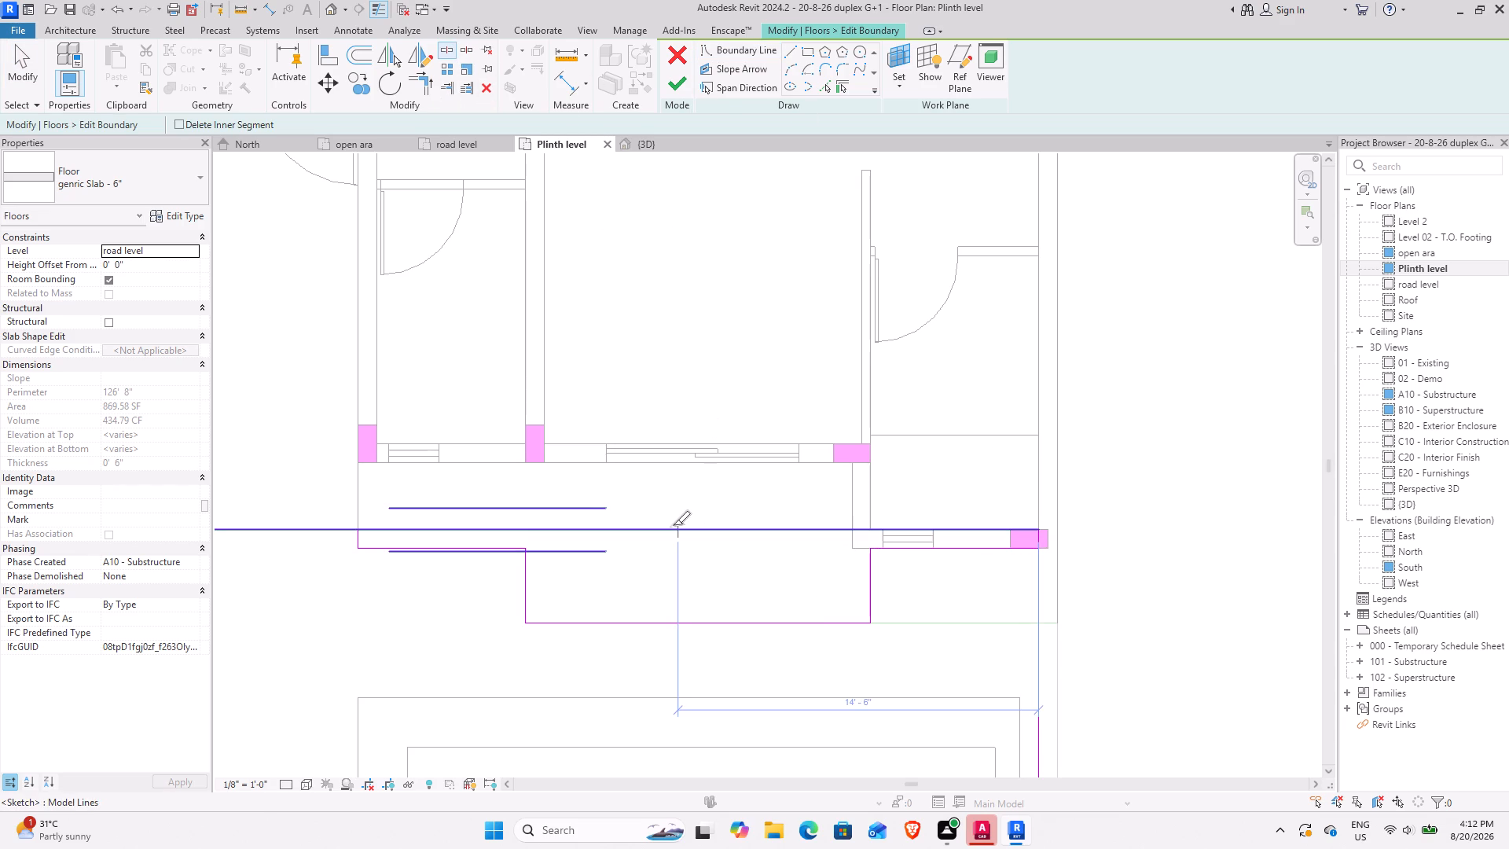
{"action": "left_click", "coordinate": [673, 525]}
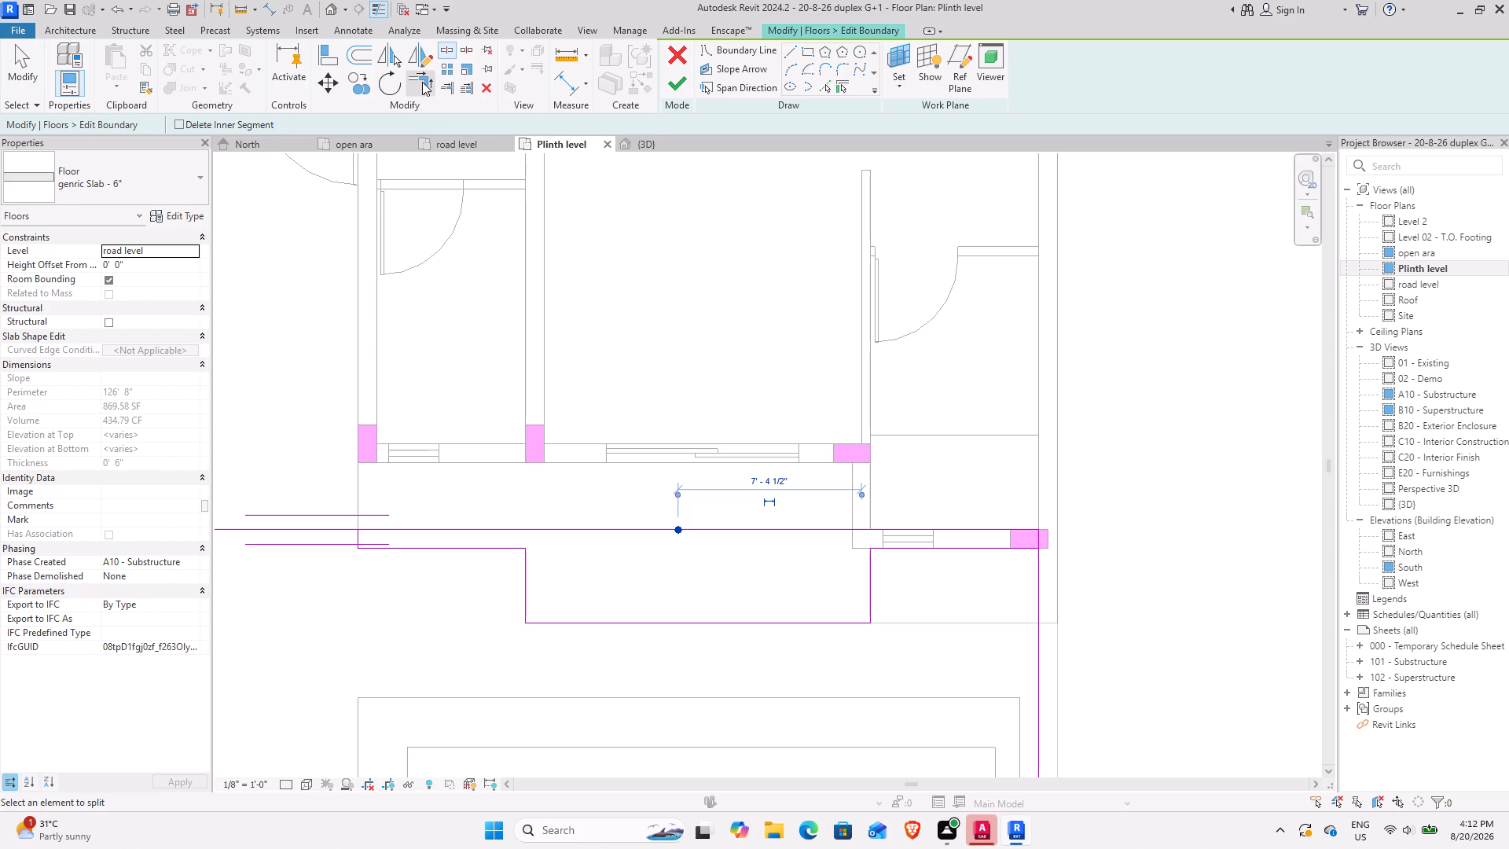
{"action": "left_click", "coordinate": [422, 82]}
{"action": "left_click", "coordinate": [297, 527]}
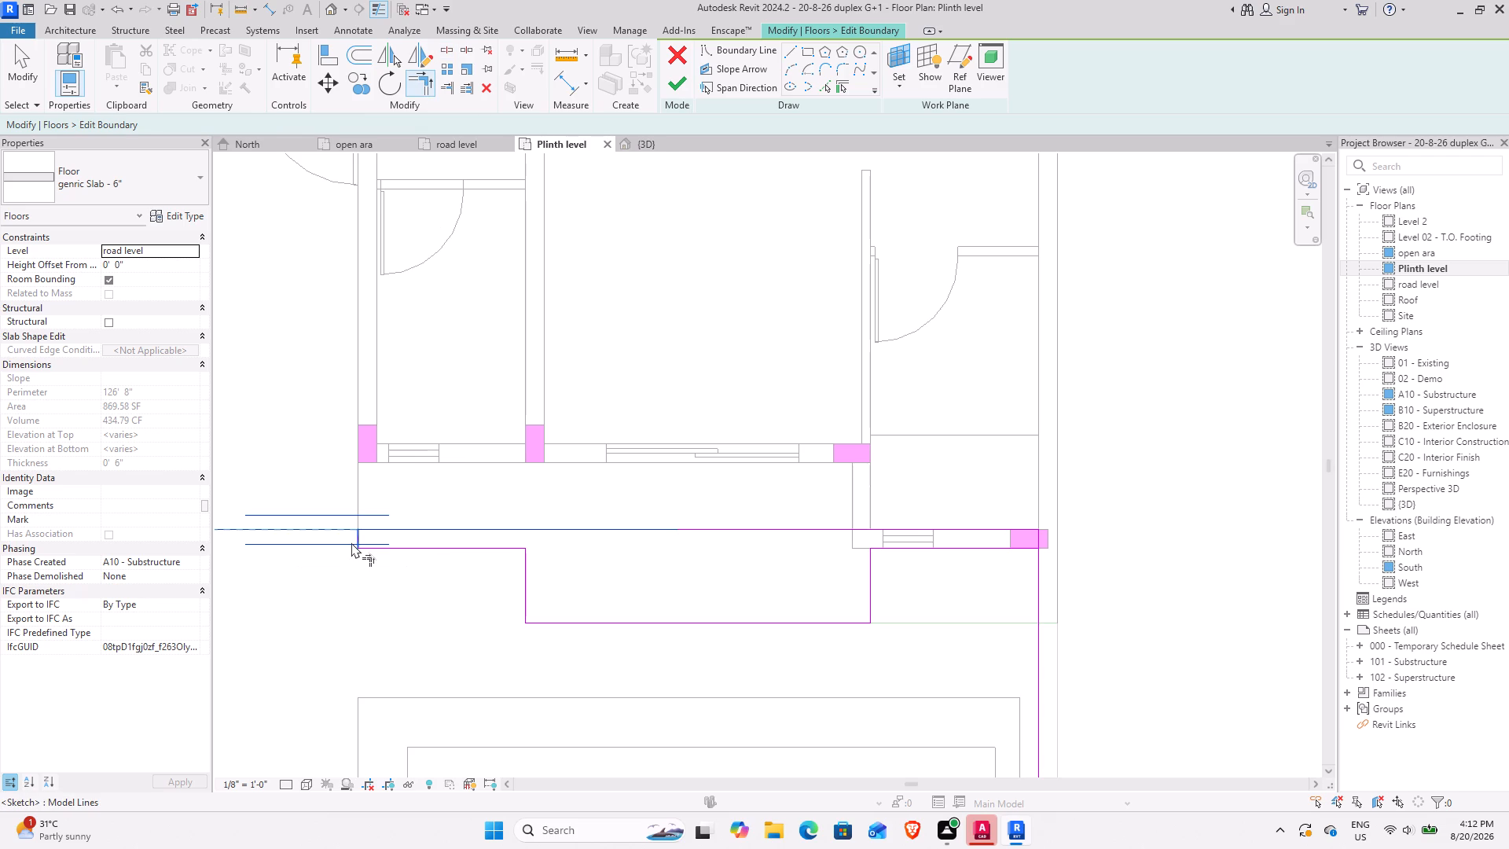
{"action": "left_click", "coordinate": [351, 542]}
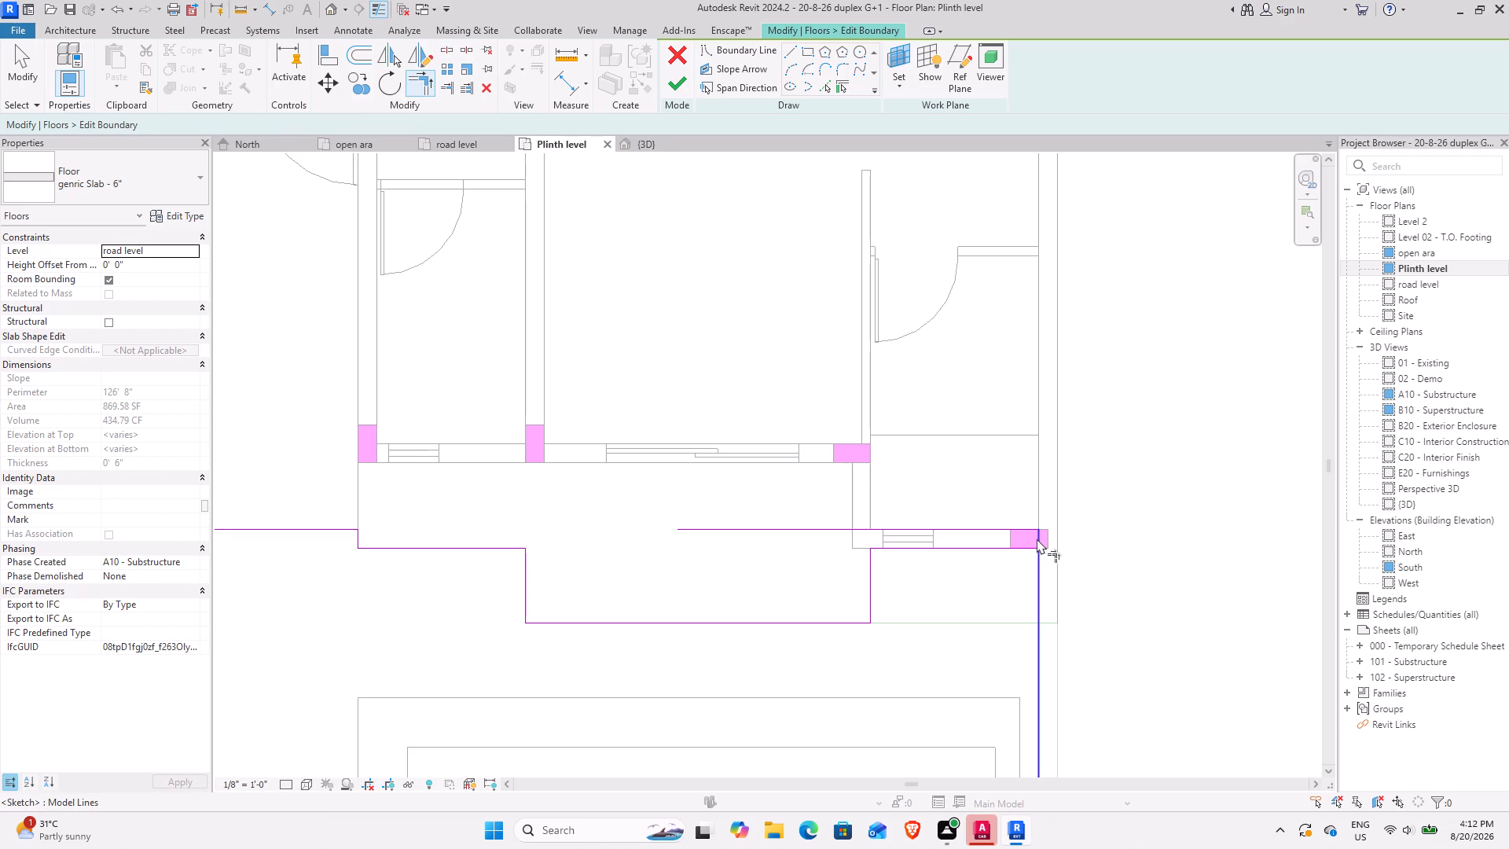
Trim the side boundary line to a corner with the last segment of the new stepped edge.
{"action": "left_click", "coordinate": [1037, 538]}
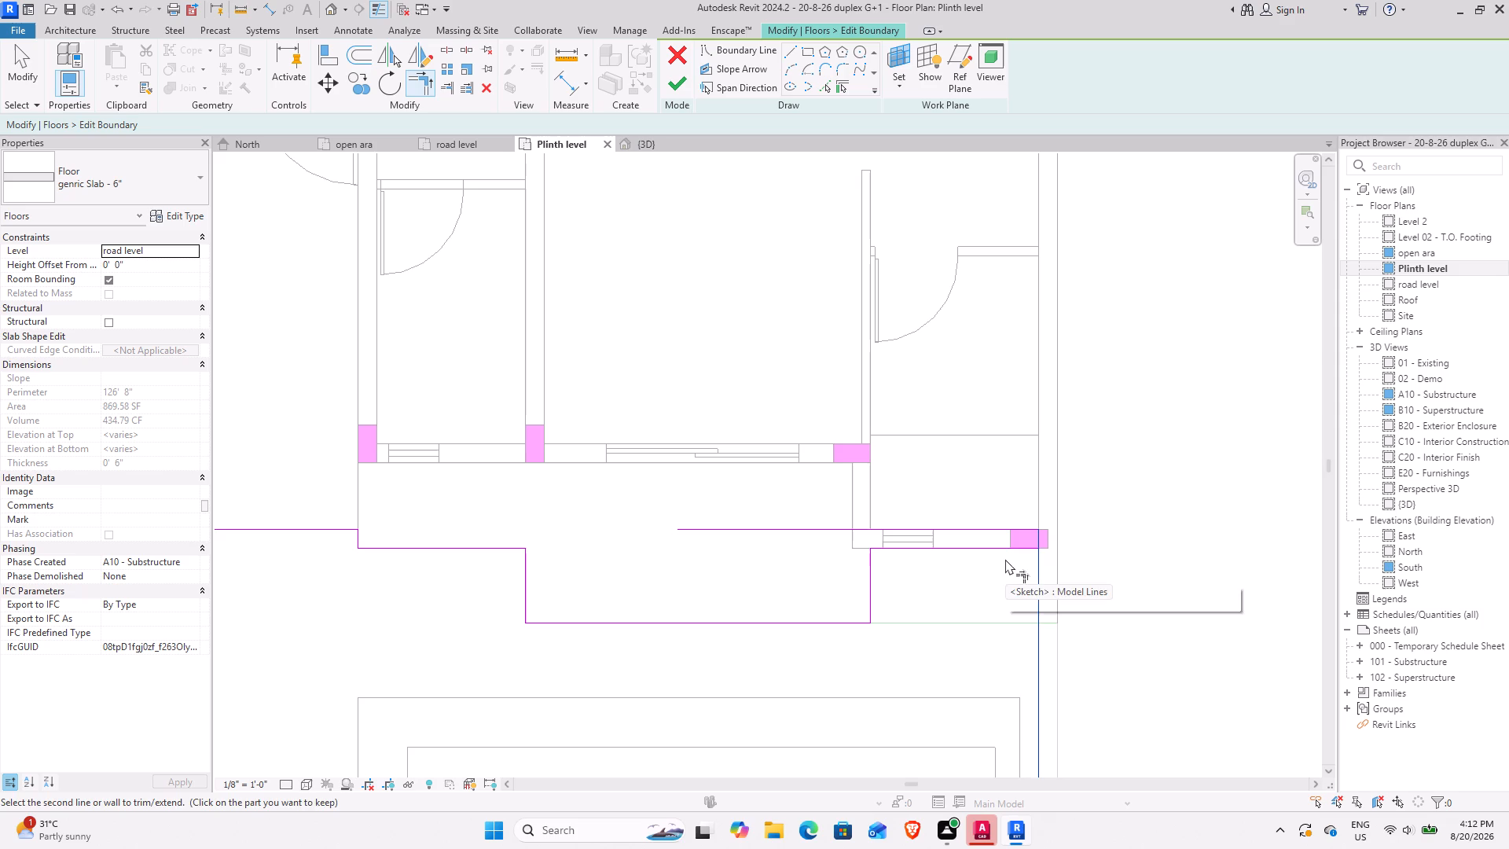
{"action": "key", "text": "Escape"}
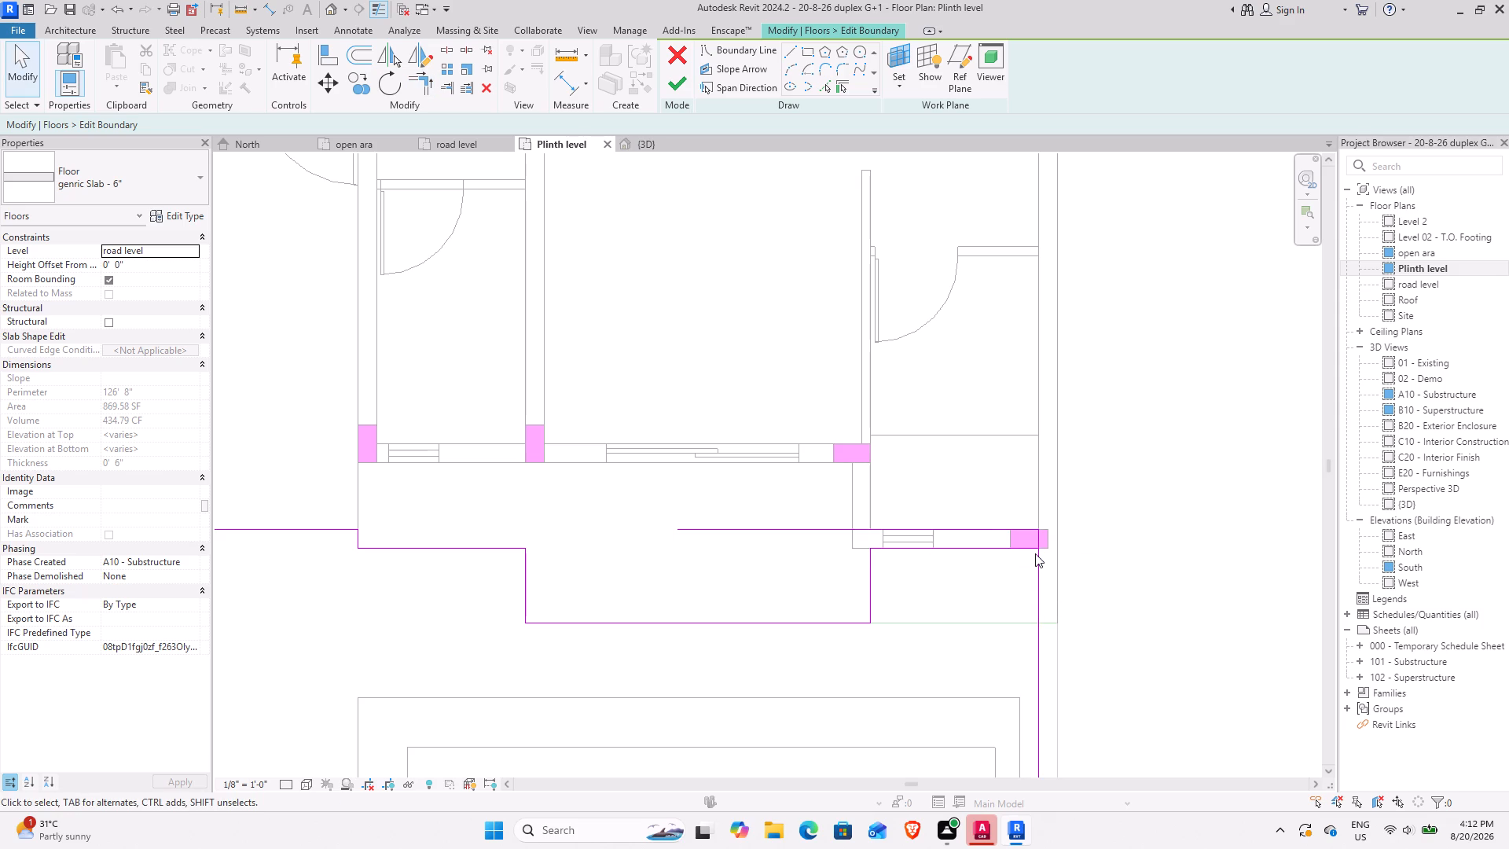
{"action": "left_click", "coordinate": [1035, 553]}
{"action": "key", "text": "Escape"}
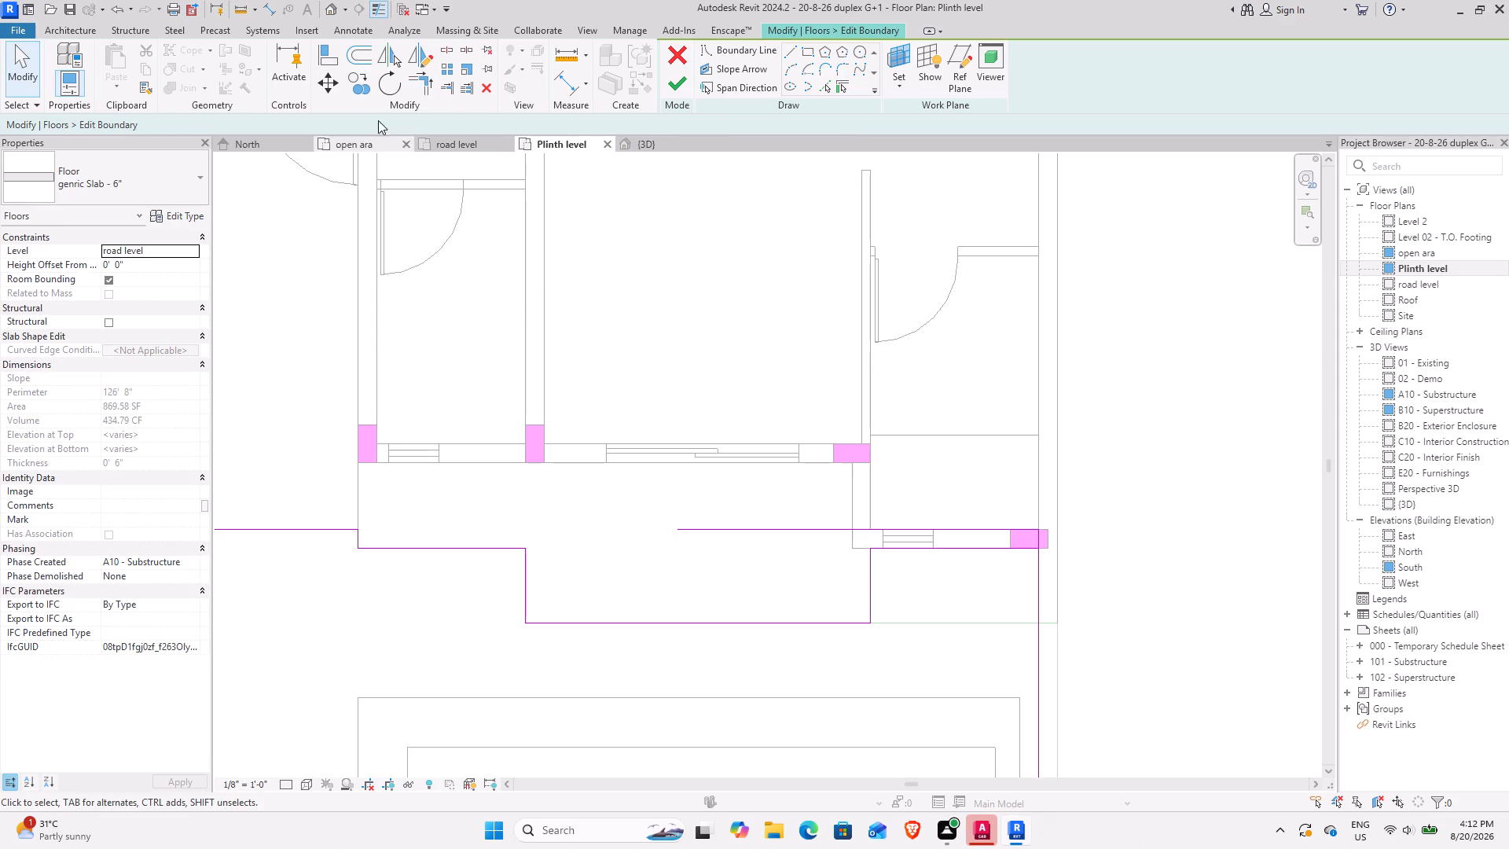
{"action": "left_click", "coordinate": [414, 86]}
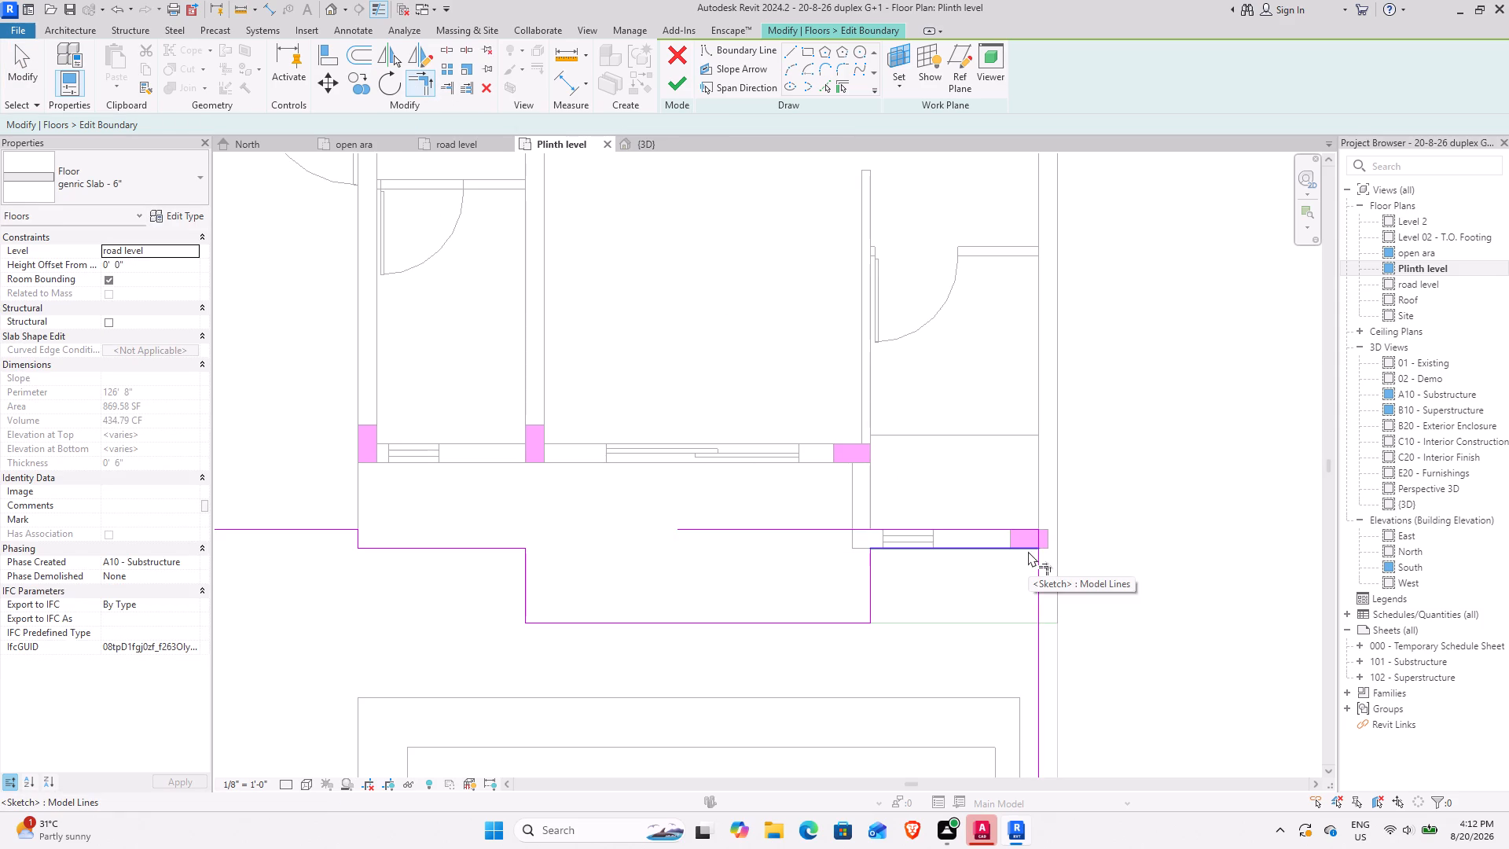
{"action": "left_click", "coordinate": [1028, 551]}
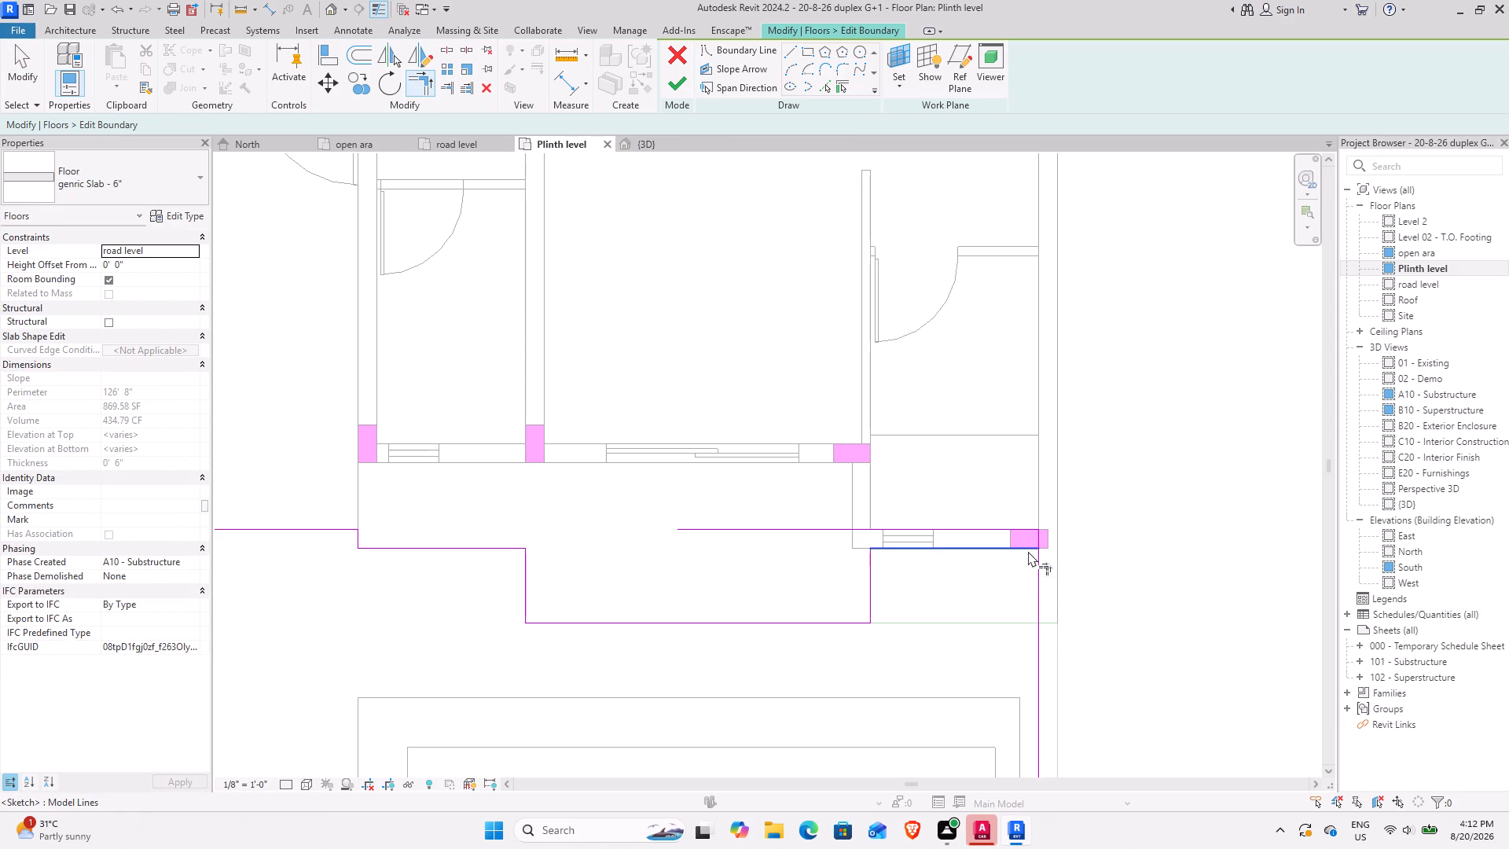
{"action": "left_click", "coordinate": [1038, 561]}
{"action": "key", "text": "Escape"}
Delete the leftover straight segment behind the stepped edge, finish the slab boundary edit and return to the 3D view.
{"action": "left_click", "coordinate": [955, 524]}
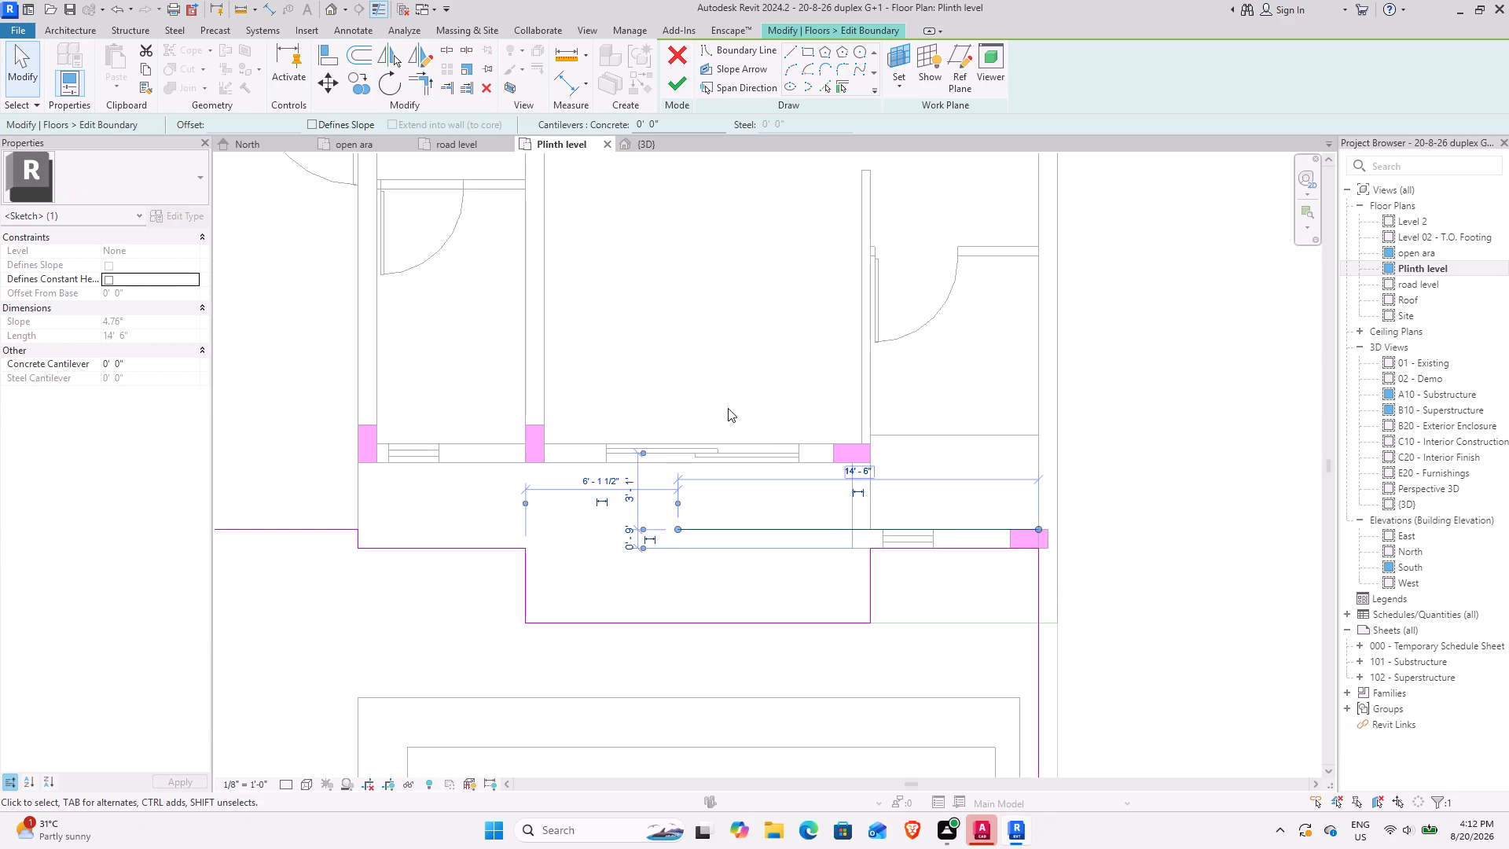
{"action": "left_click", "coordinate": [485, 93]}
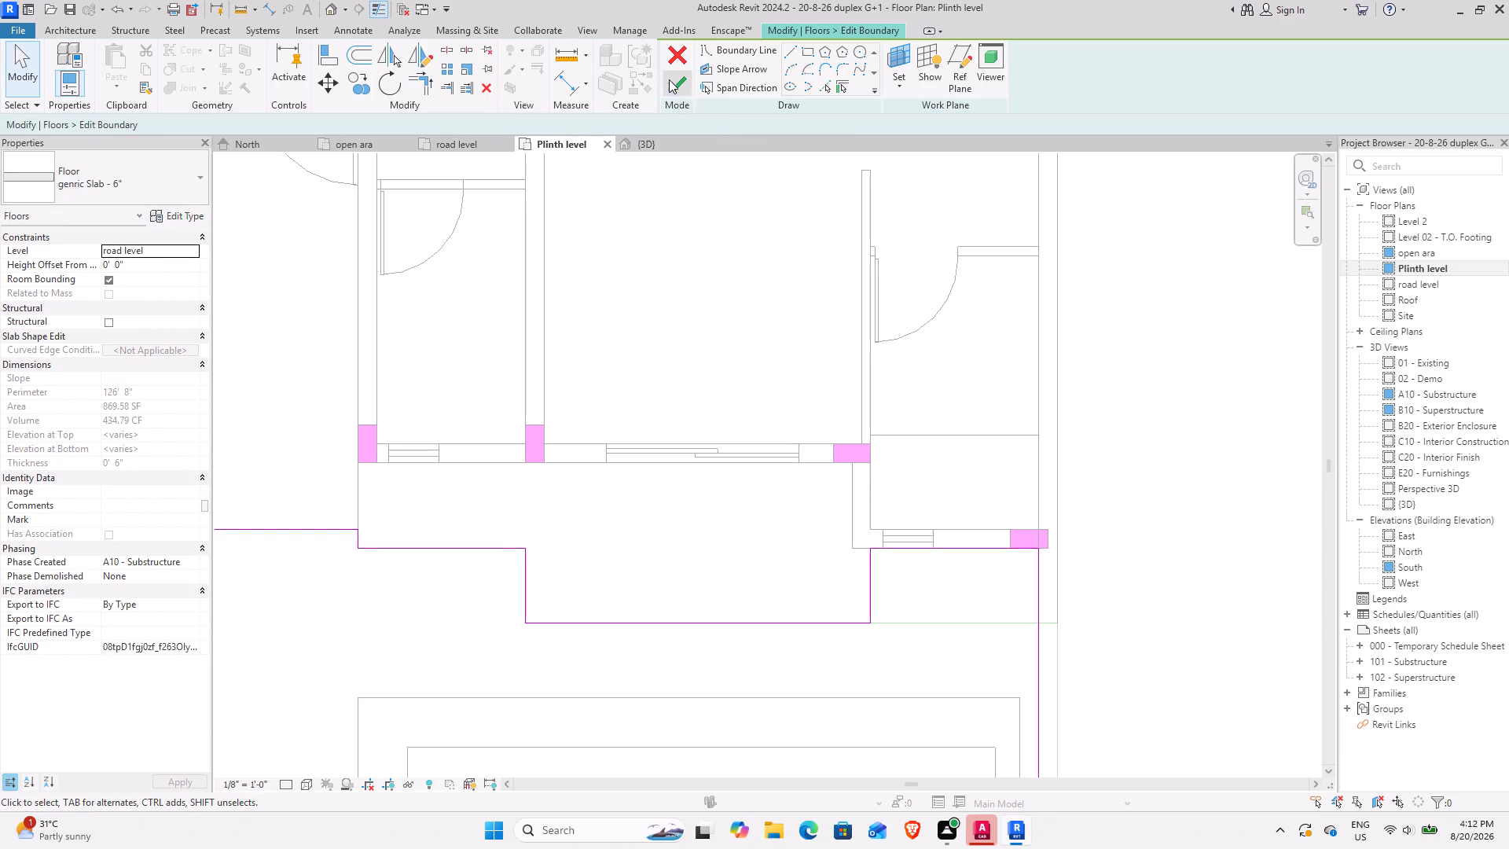
{"action": "left_click", "coordinate": [667, 78]}
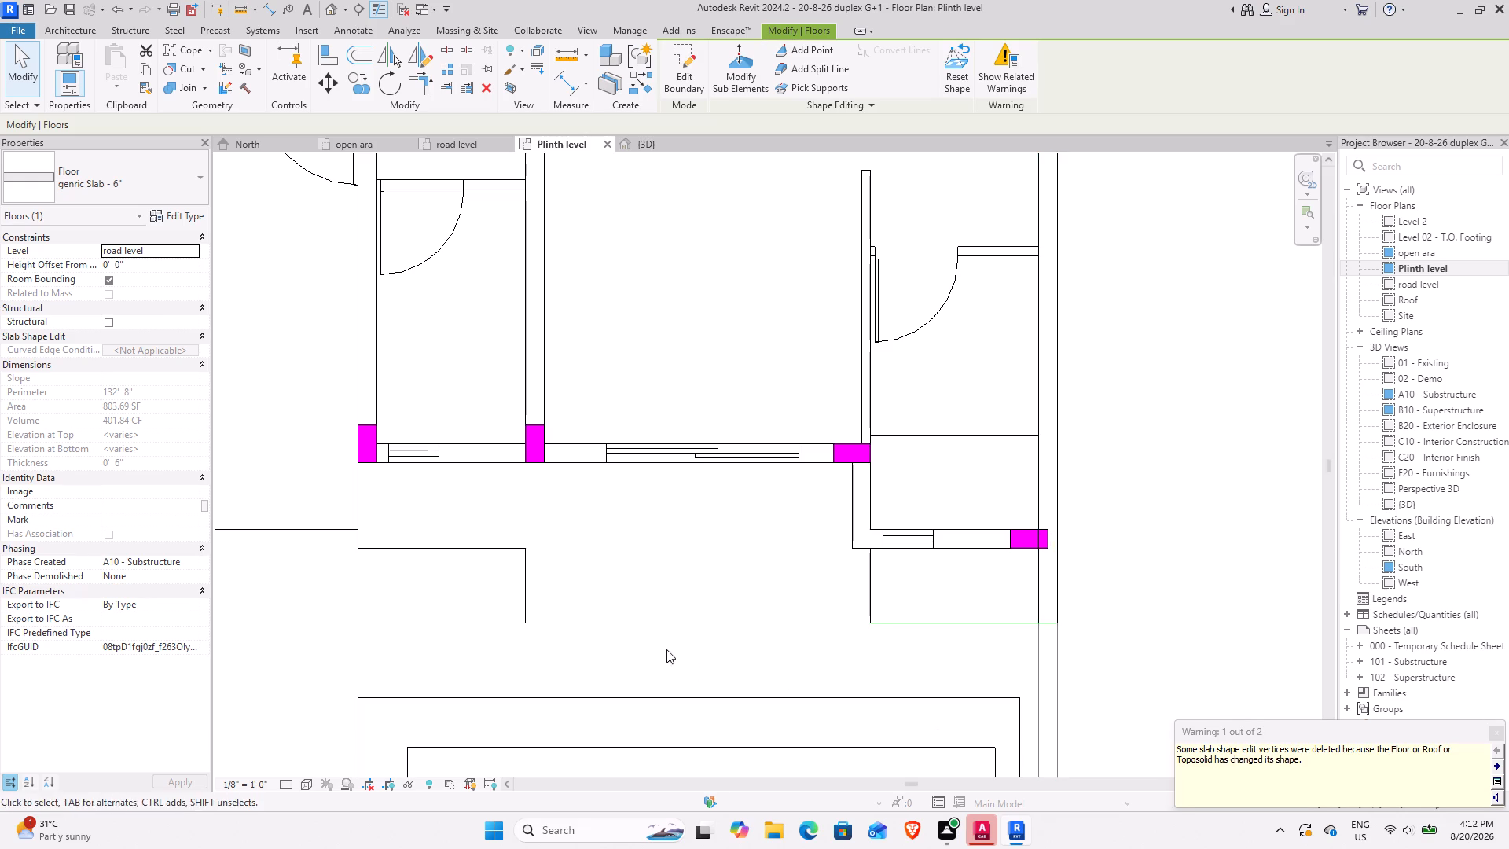
{"action": "left_click", "coordinate": [652, 138]}
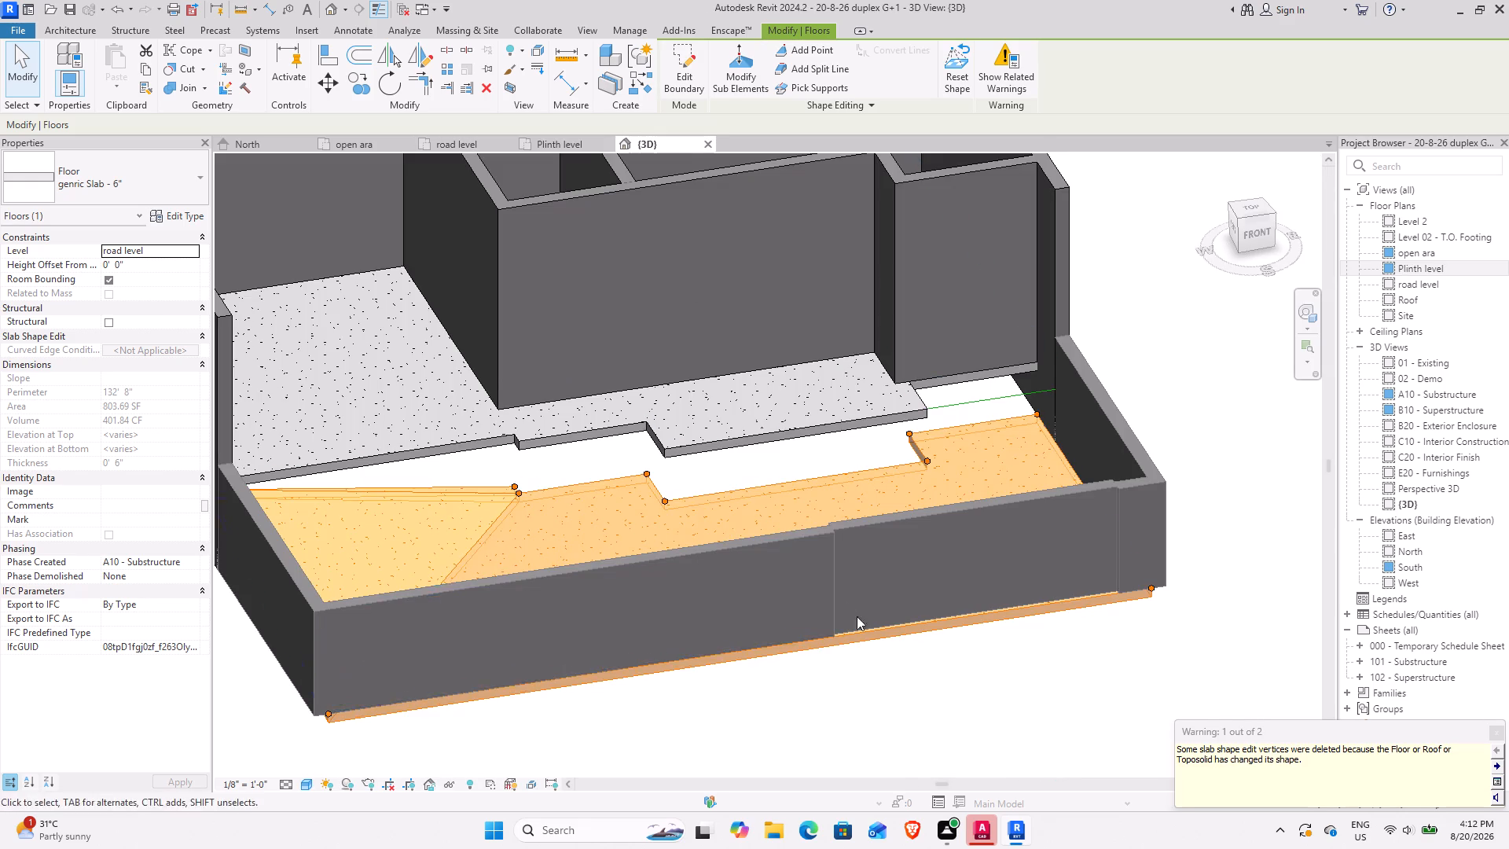
Delete the genric Slab - 6" front yard floor between the plinth slab and the front compound wall.
{"action": "middle_click_drag", "start_coordinate": [840, 704], "coordinate": [839, 752], "text": "shift"}
{"action": "left_click", "coordinate": [995, 748]}
{"action": "middle_click_drag", "start_coordinate": [833, 732], "coordinate": [732, 667], "text": "shift"}
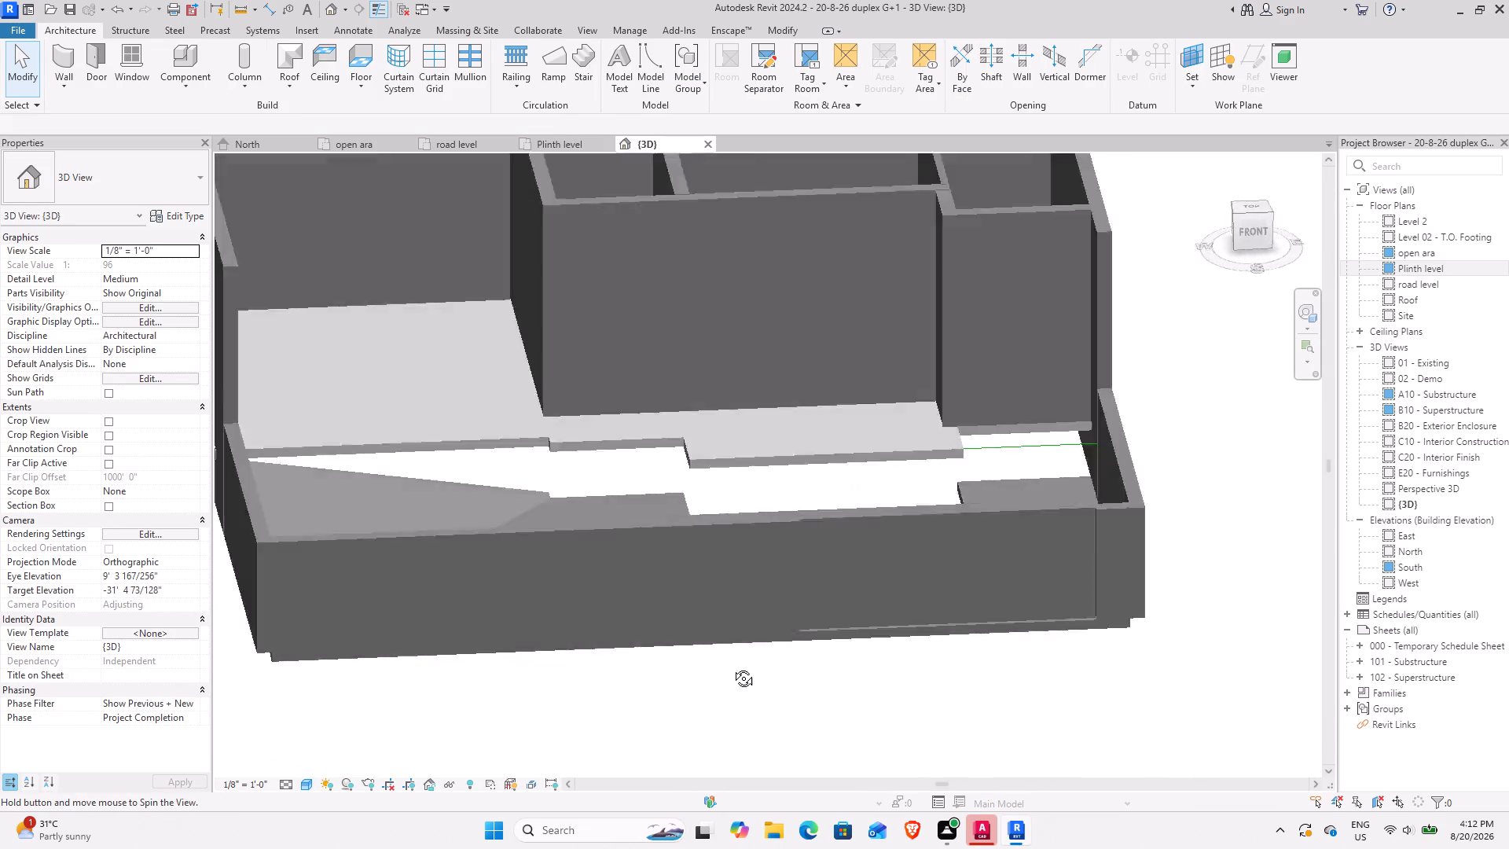
{"action": "middle_click_drag", "start_coordinate": [732, 667], "coordinate": [468, 711], "text": "shift"}
{"action": "middle_click_drag", "start_coordinate": [560, 707], "coordinate": [738, 730], "text": "shift"}
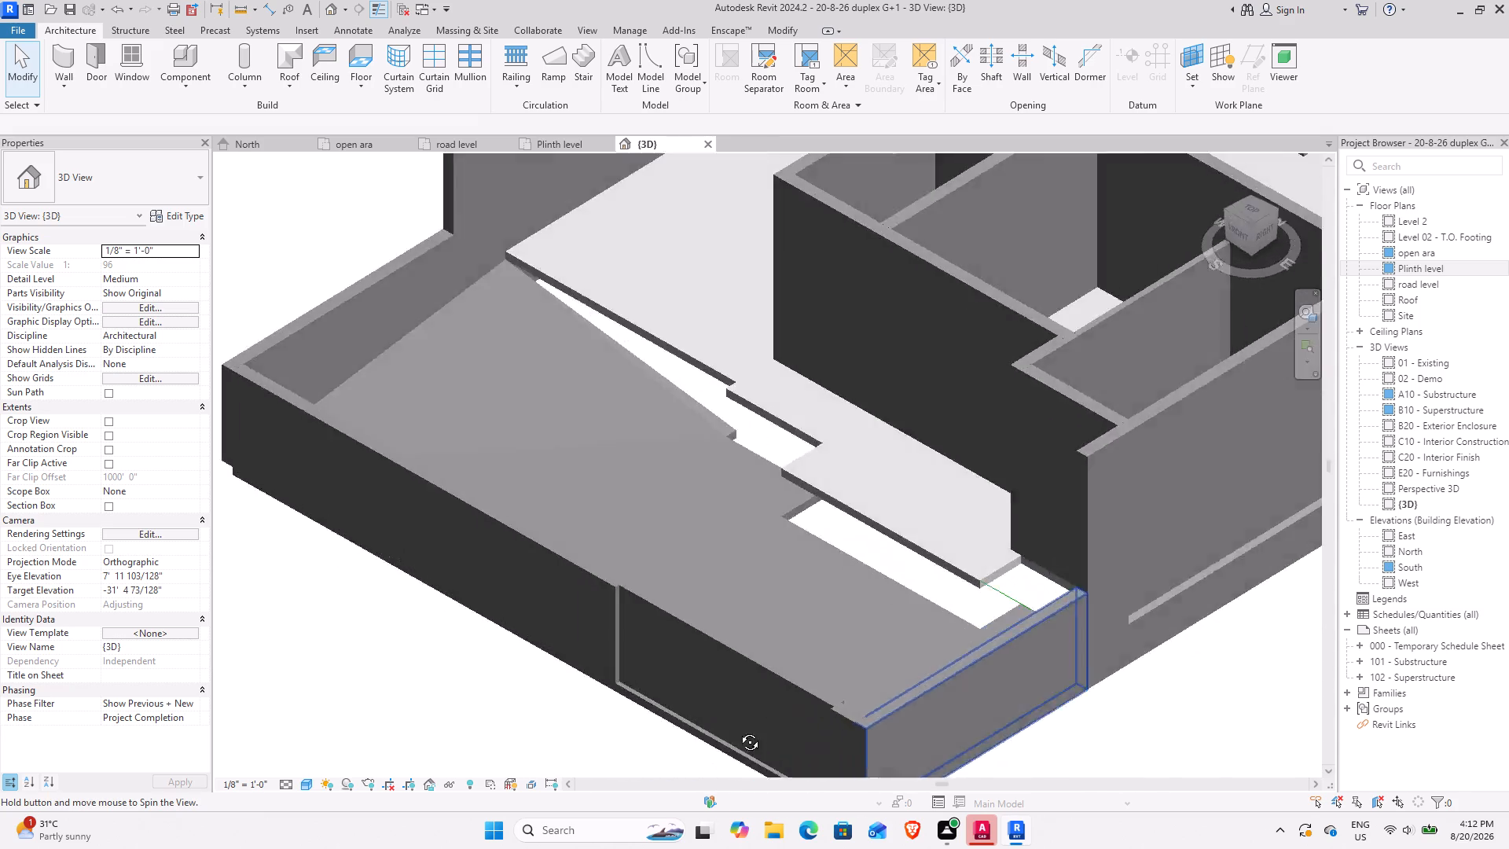
{"action": "middle_click_drag", "start_coordinate": [738, 730], "coordinate": [773, 661], "text": "shift"}
{"action": "left_click", "coordinate": [777, 510]}
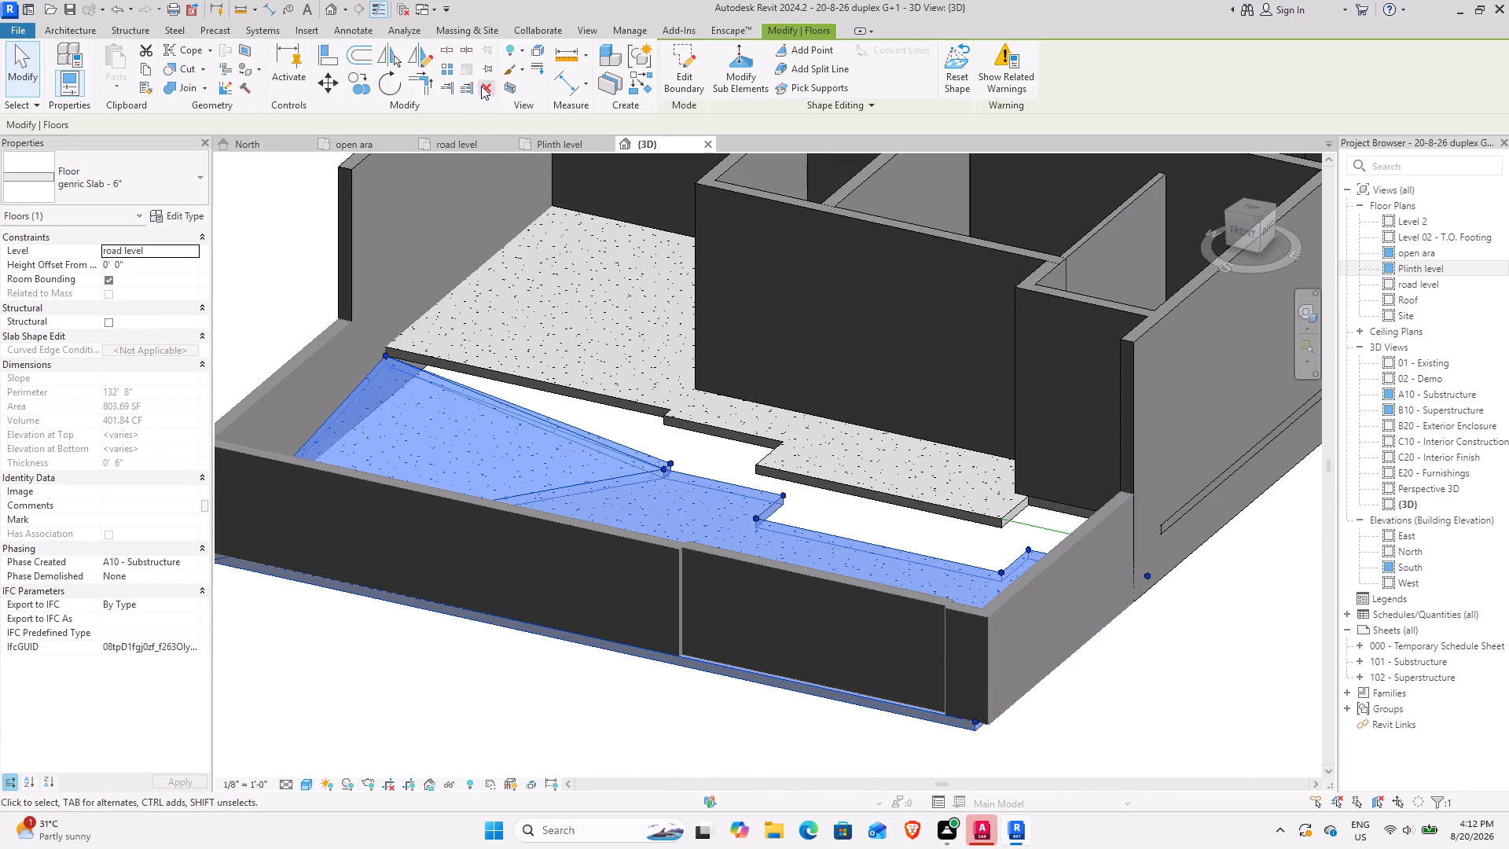
{"action": "left_click", "coordinate": [484, 98]}
{"action": "left_click", "coordinate": [484, 88]}
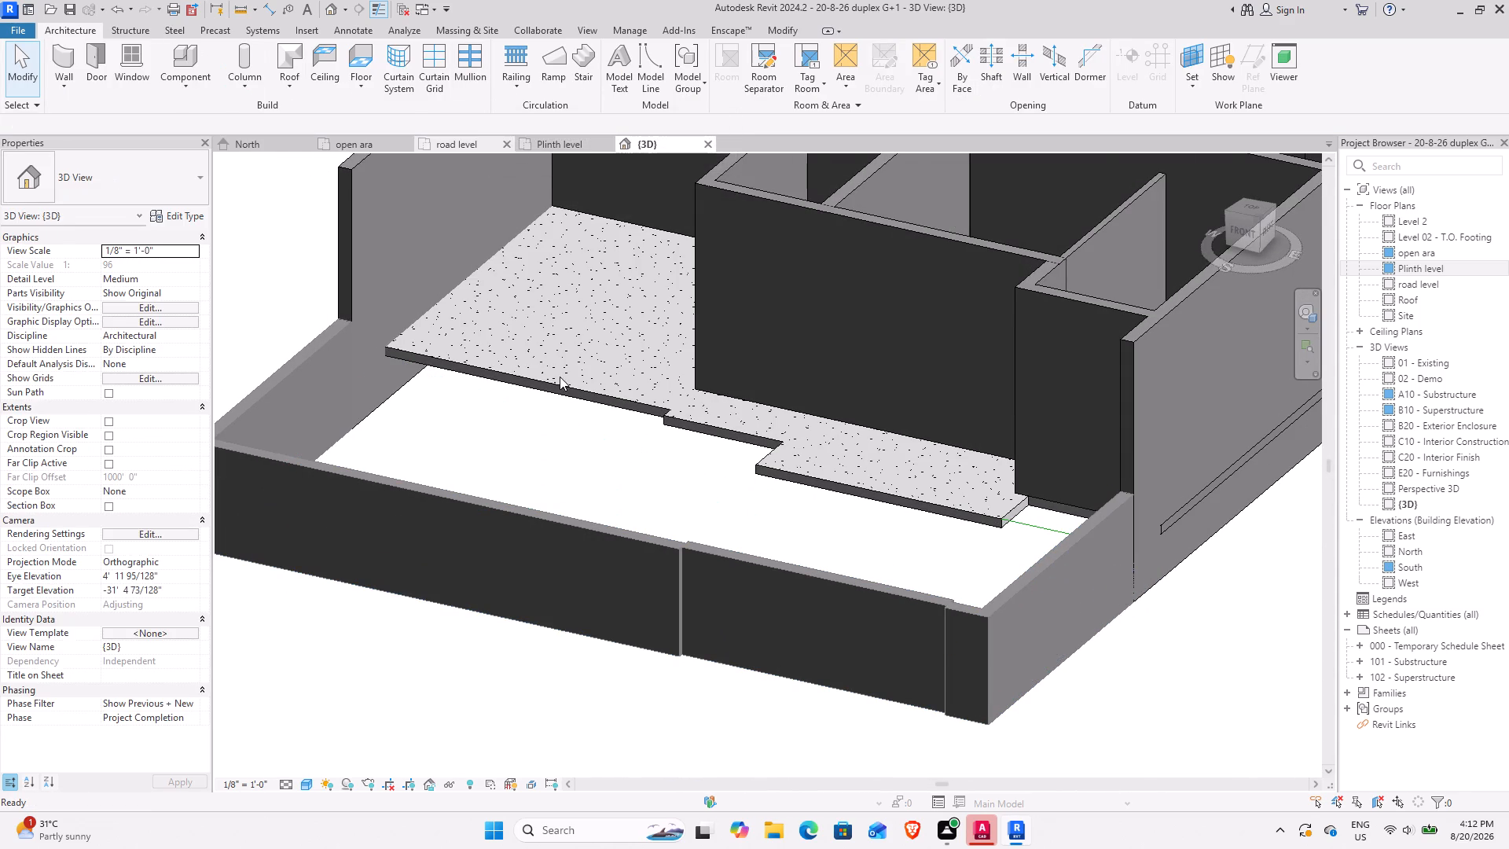
In the road level plan, start a Ramp and sketch a boundary line along the west wall's inner face from the front wall to the plinth edge.
{"action": "scroll", "coordinate": [560, 377], "scroll_direction": "down", "scroll_amount": 3}
{"action": "middle_click_drag", "start_coordinate": [472, 446], "coordinate": [560, 468], "text": "shift"}
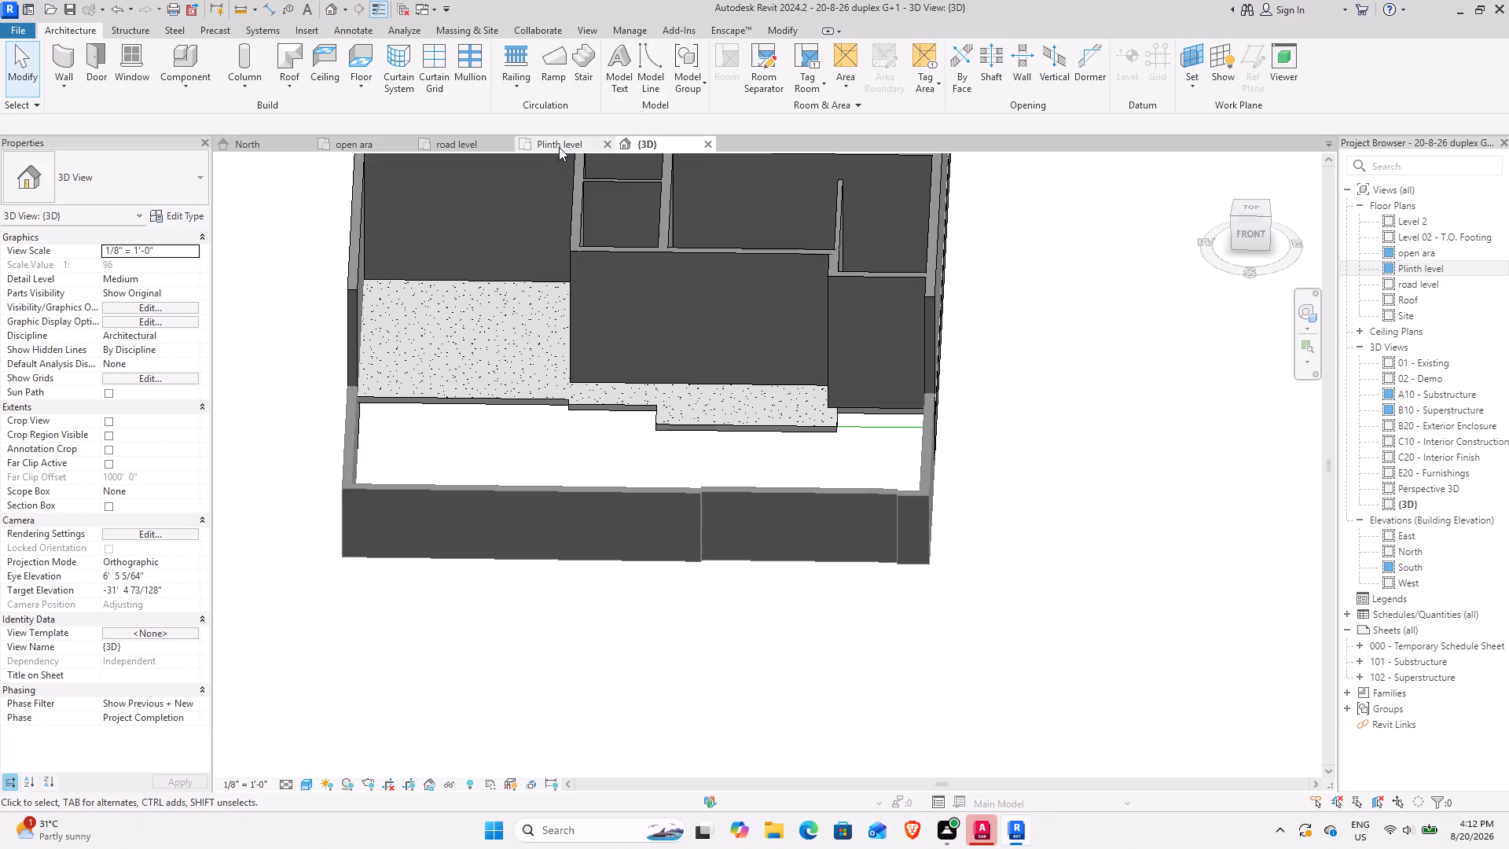
{"action": "left_click", "coordinate": [465, 143]}
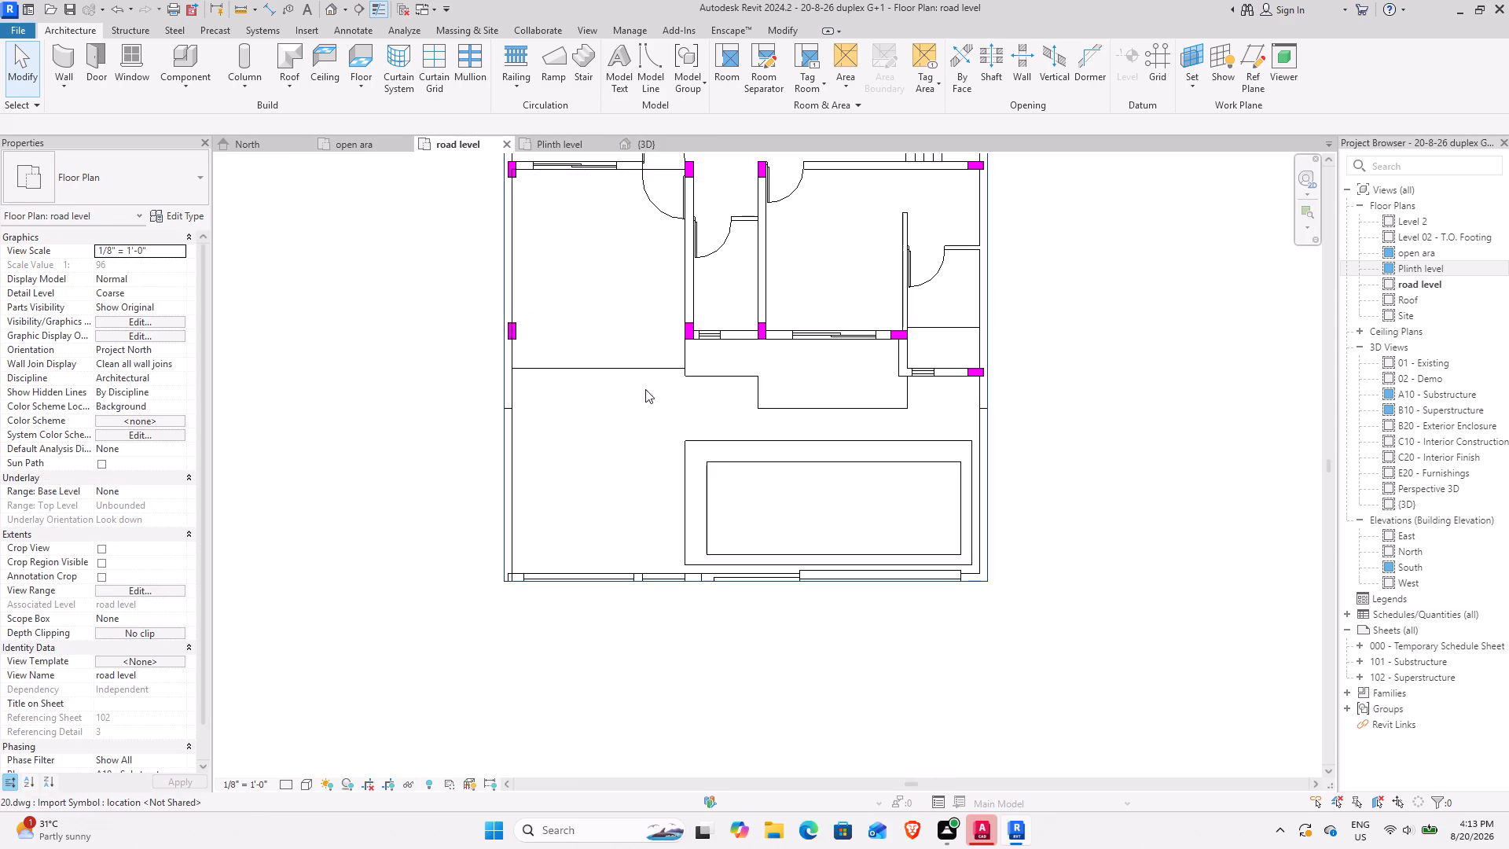
{"action": "scroll", "coordinate": [733, 461], "scroll_direction": "up", "scroll_amount": 3}
{"action": "middle_click_drag", "start_coordinate": [777, 456], "coordinate": [644, 505]}
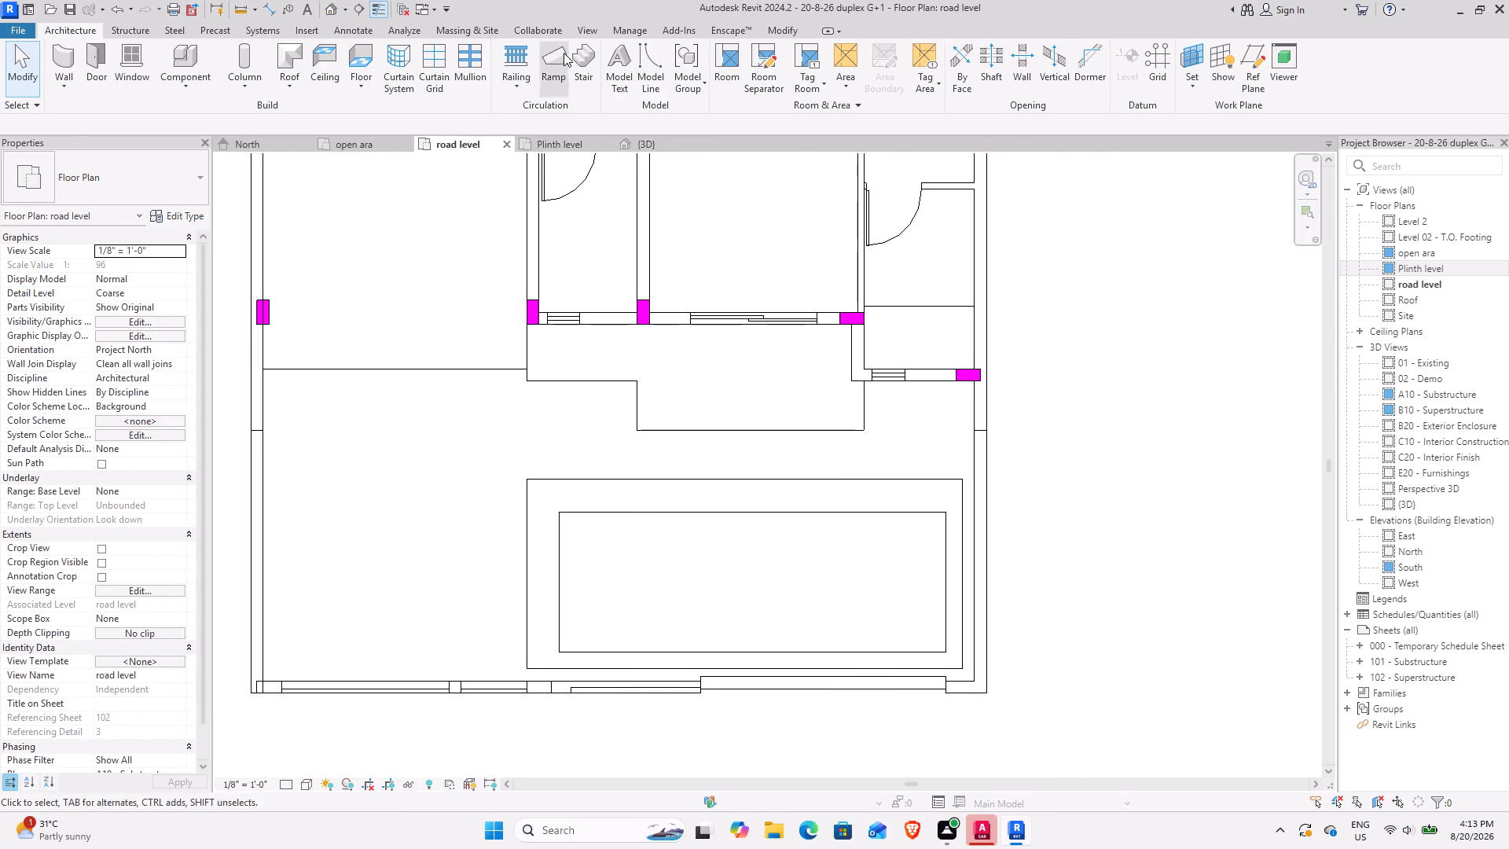
{"action": "left_click", "coordinate": [552, 73]}
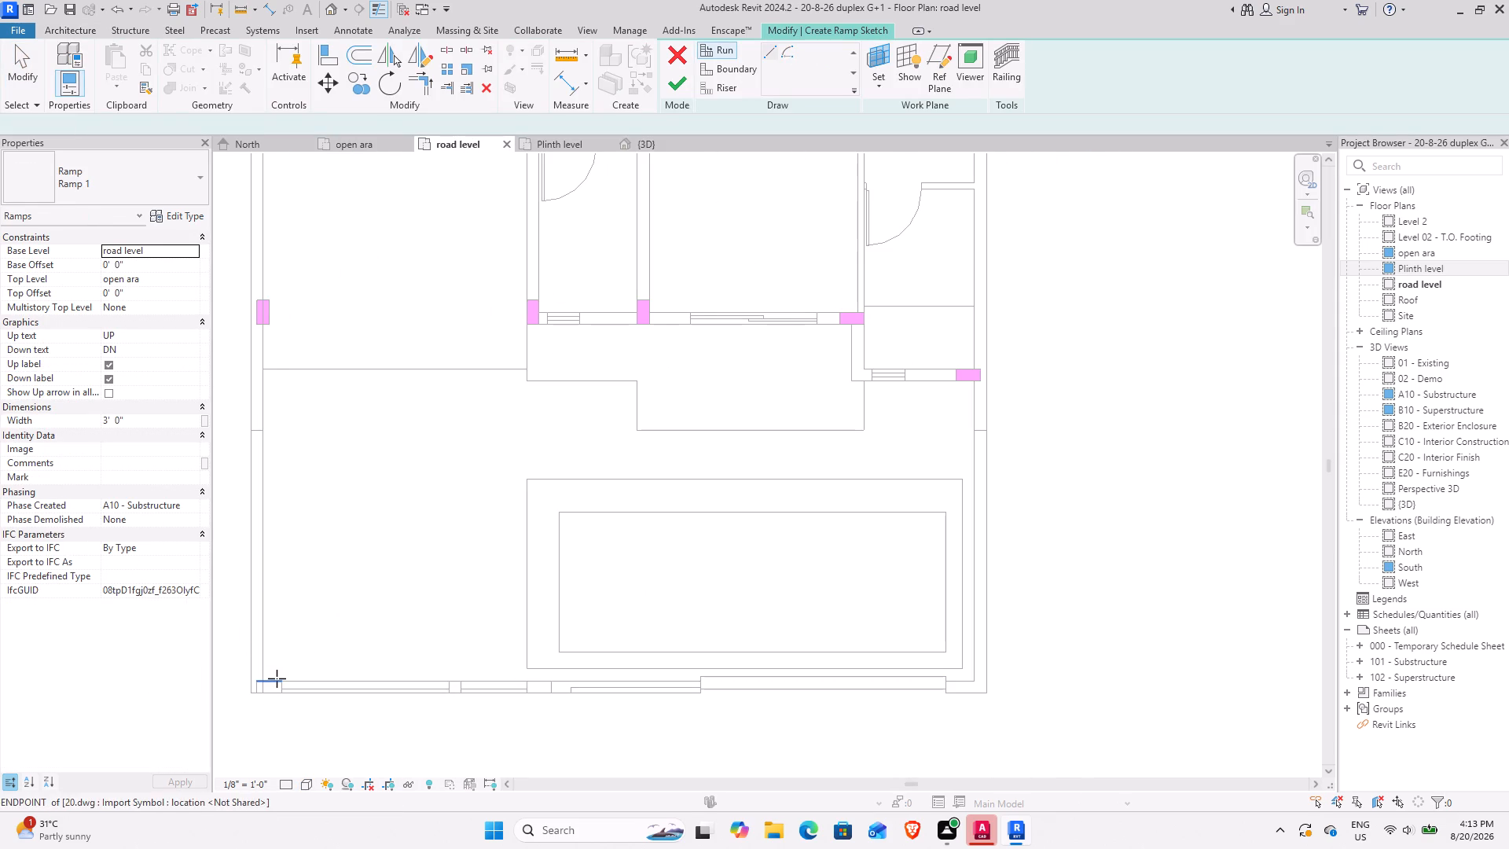
{"action": "left_click", "coordinate": [768, 46]}
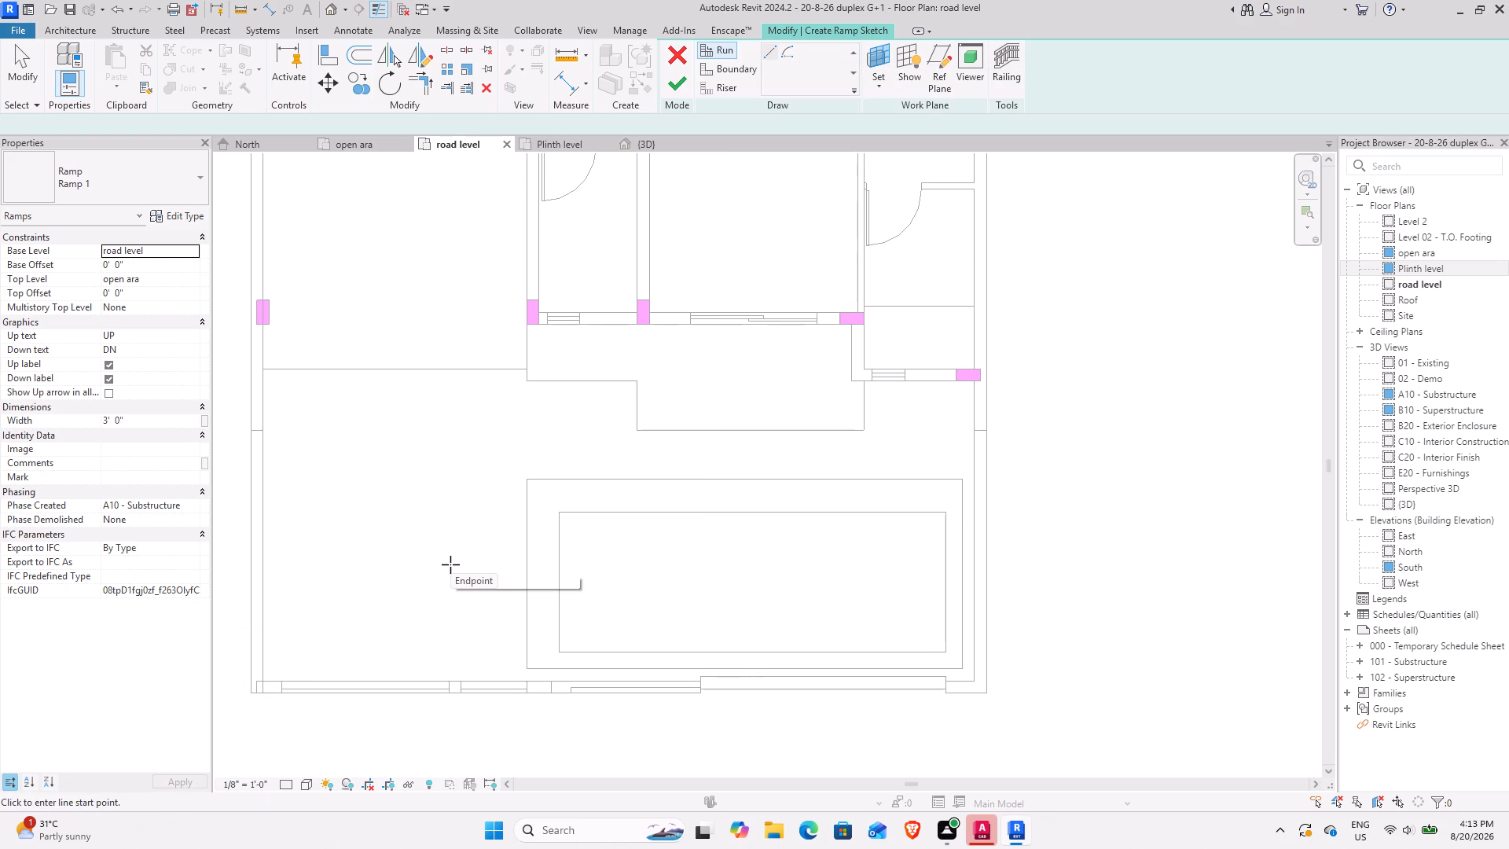
{"action": "left_click", "coordinate": [738, 76]}
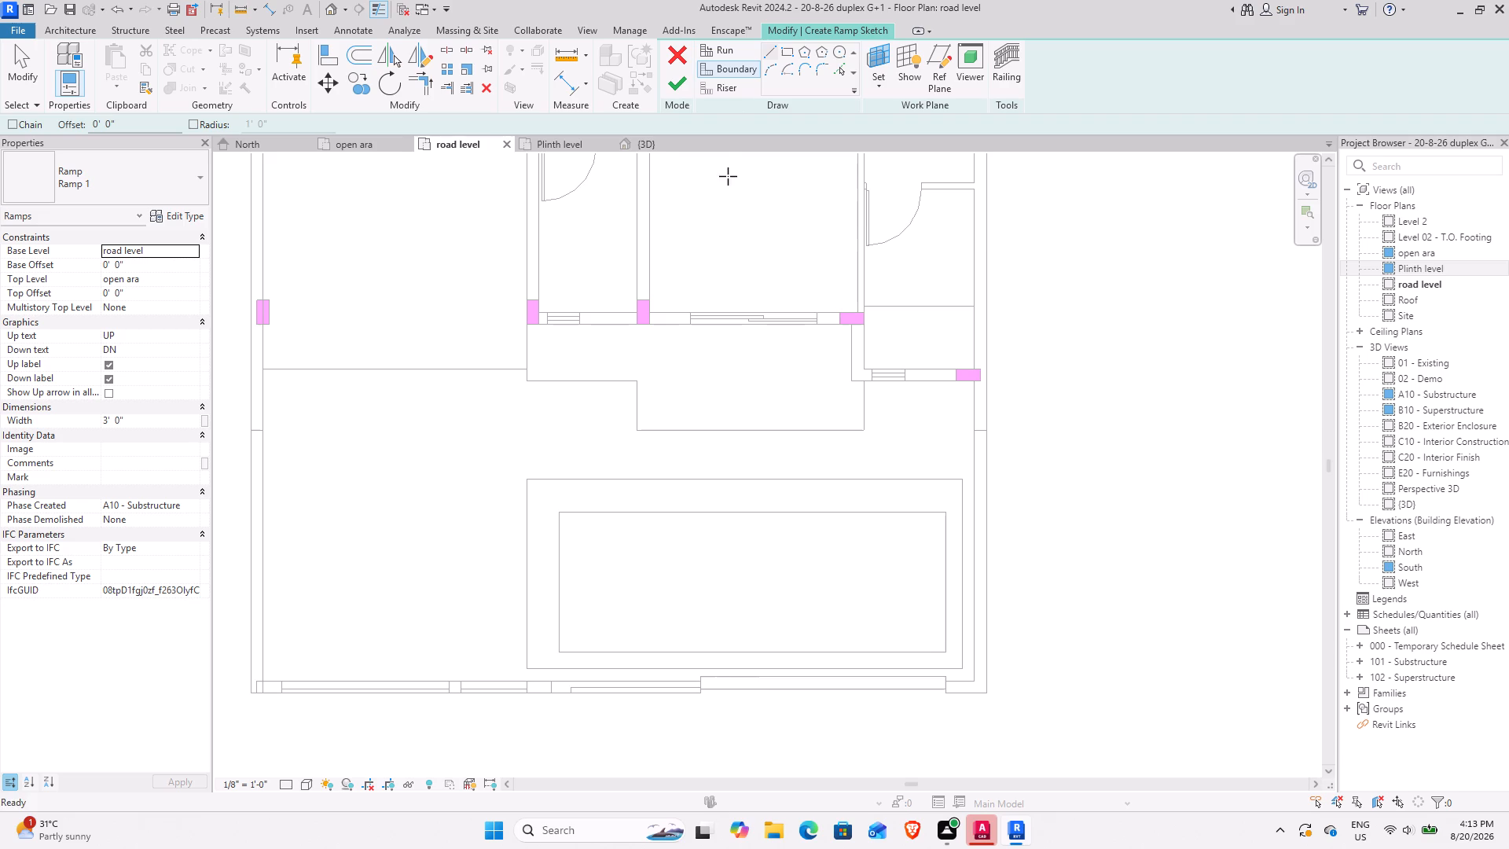
{"action": "left_click", "coordinate": [265, 682]}
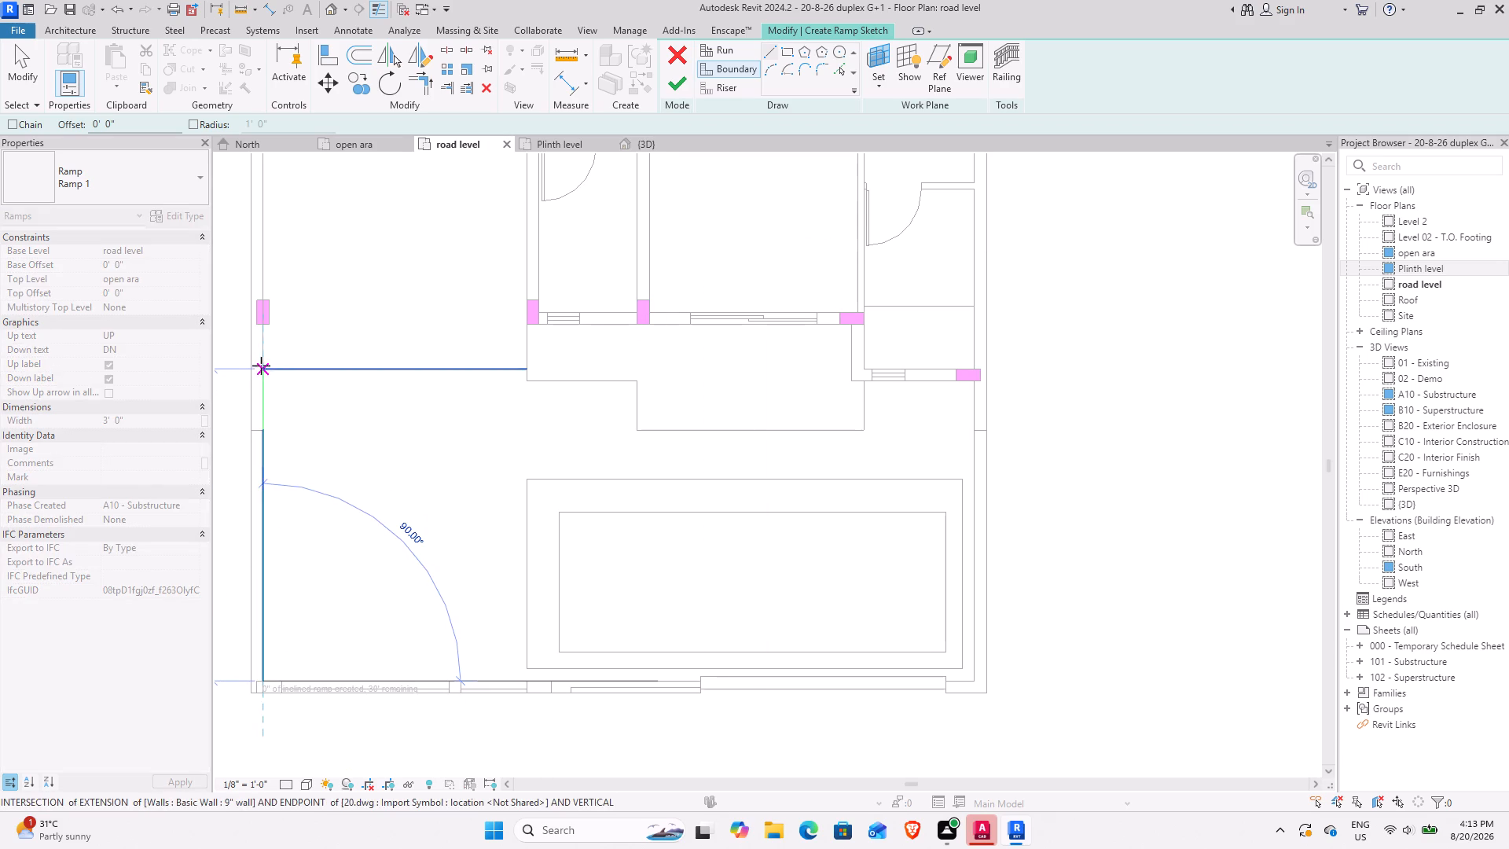
{"action": "left_click", "coordinate": [261, 366]}
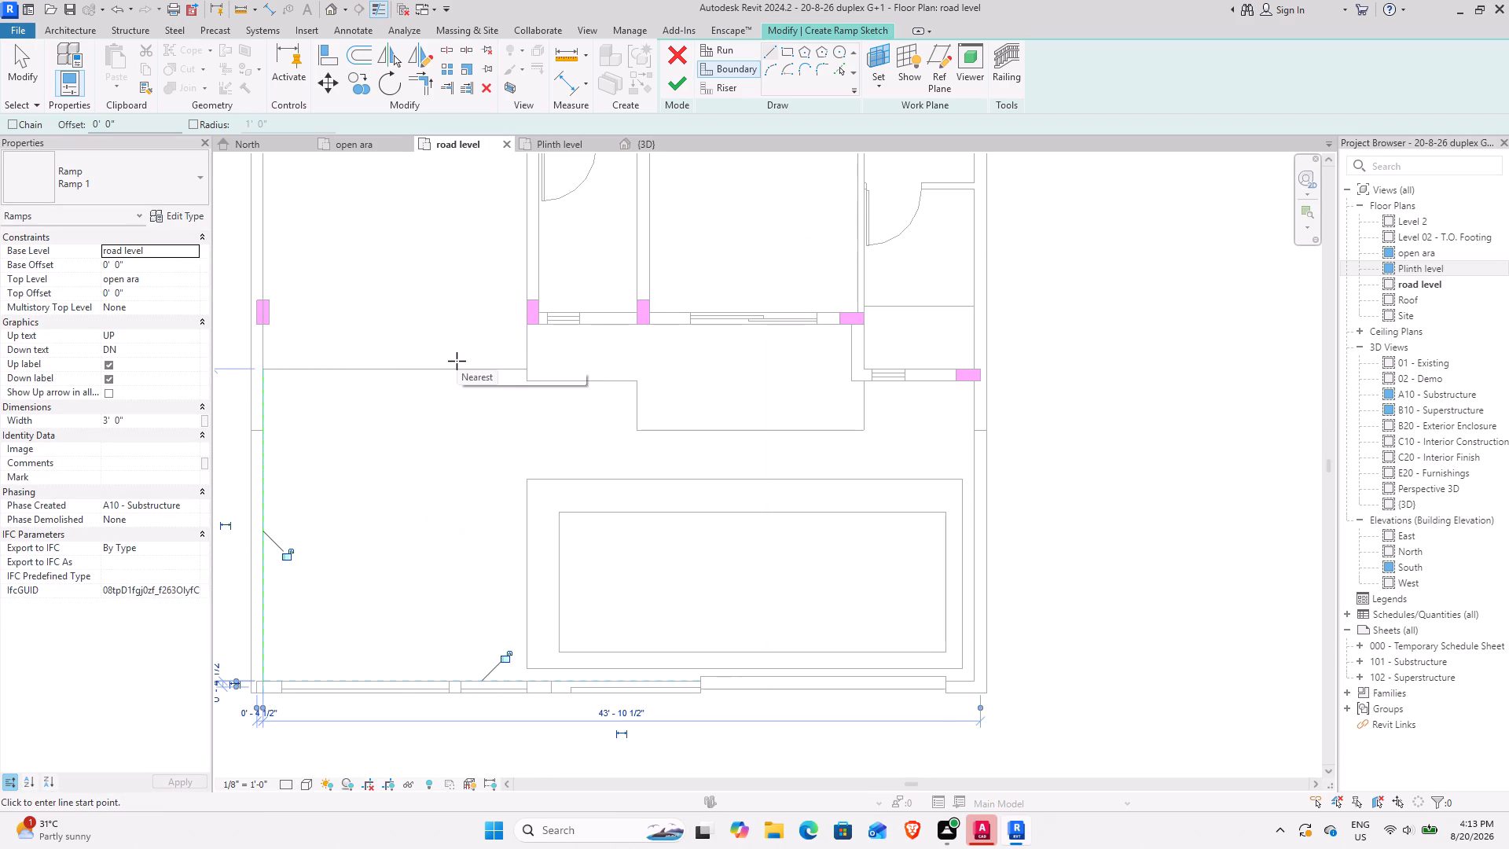
Sketch ramp boundary lines on the plinth outline's three perpendicular steps: one of 9" and two of 3'-0".
{"action": "left_click", "coordinate": [525, 365]}
{"action": "left_click", "coordinate": [525, 383]}
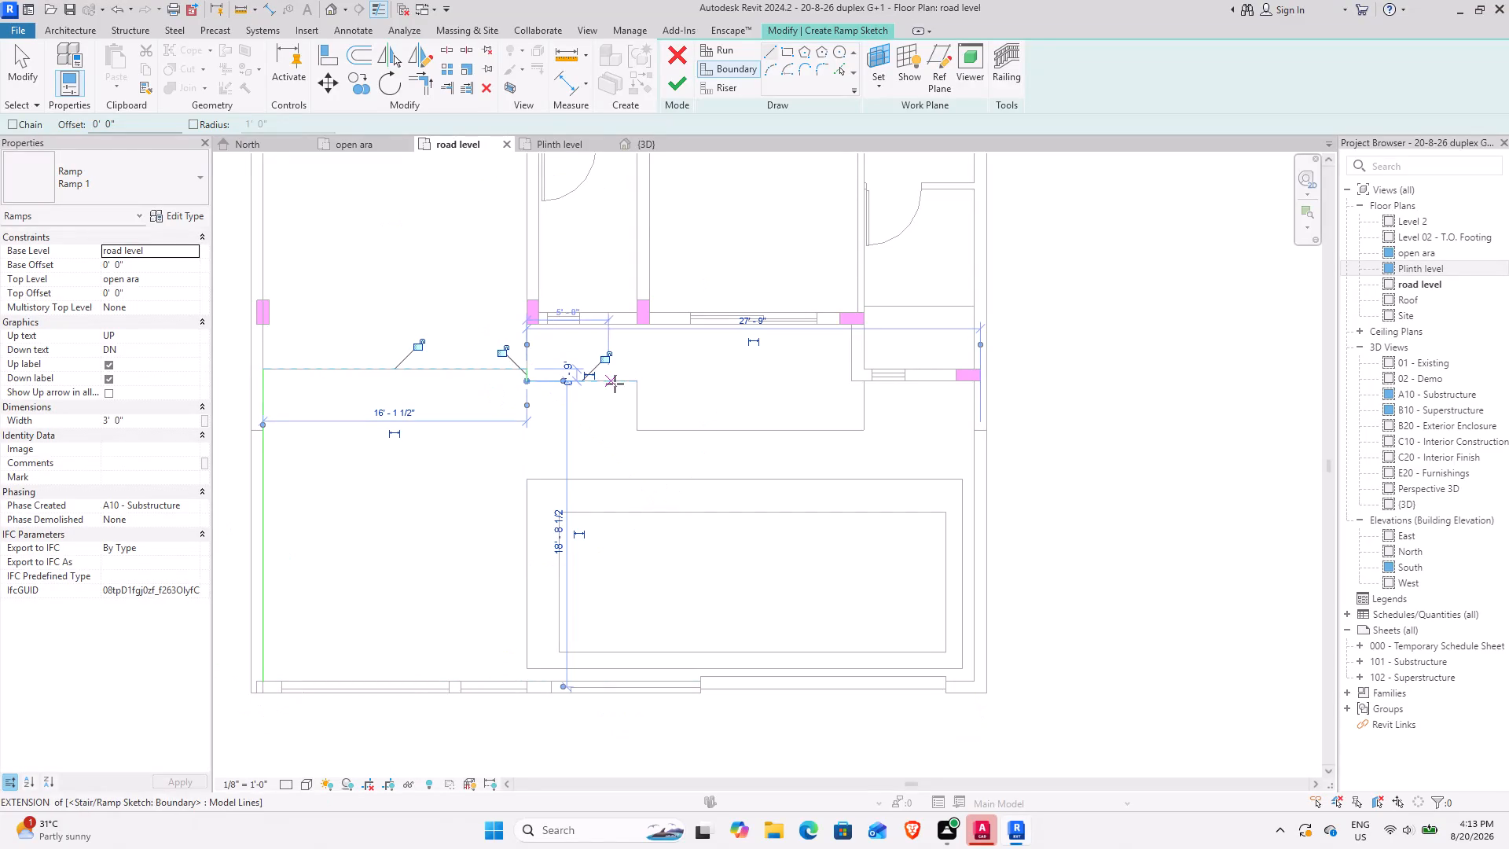
{"action": "left_click", "coordinate": [640, 384]}
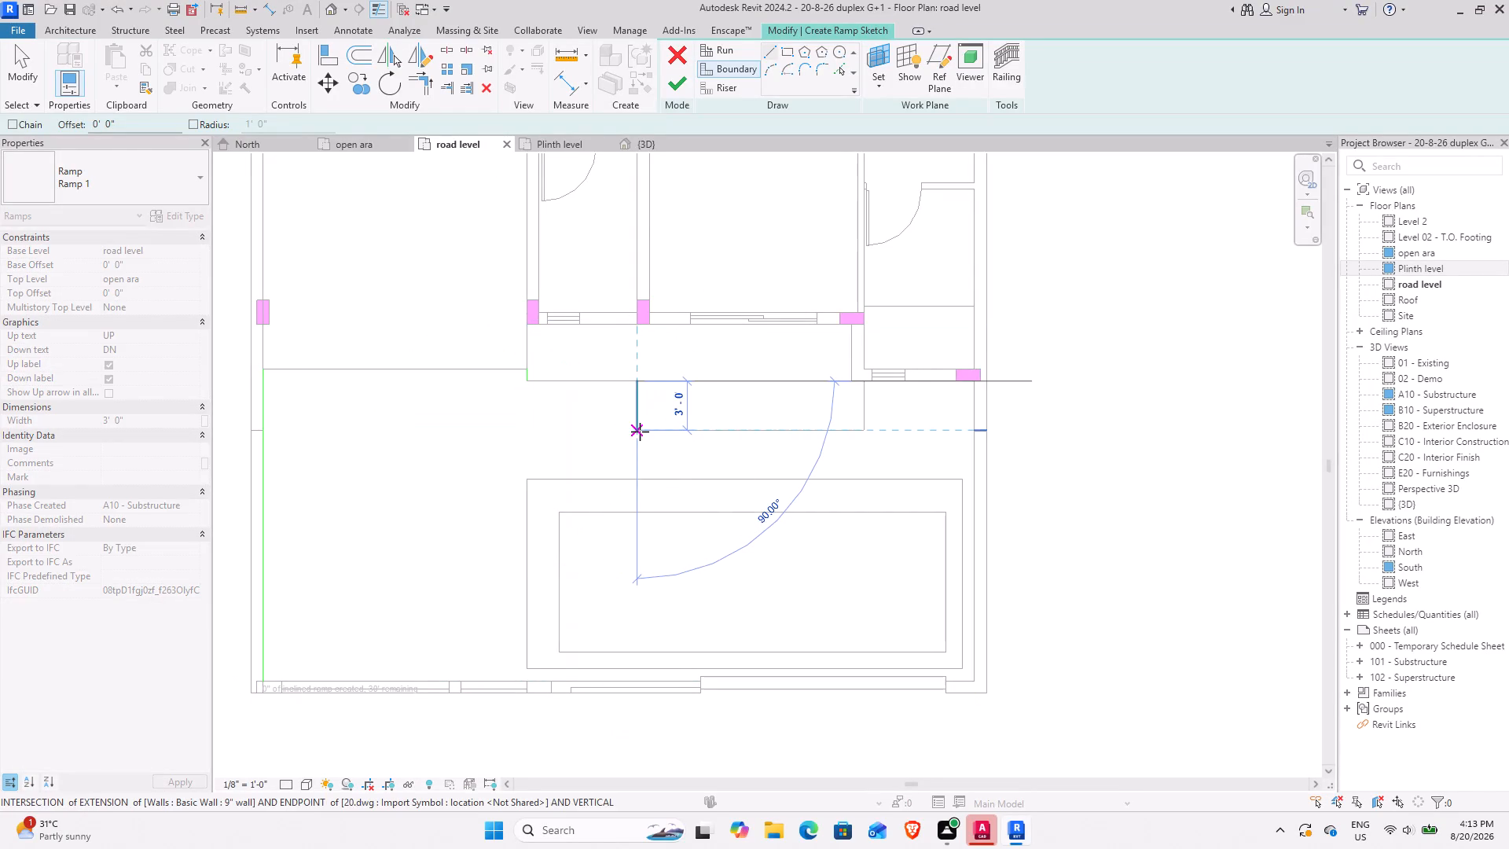
{"action": "left_click", "coordinate": [640, 432]}
{"action": "left_click", "coordinate": [868, 428]}
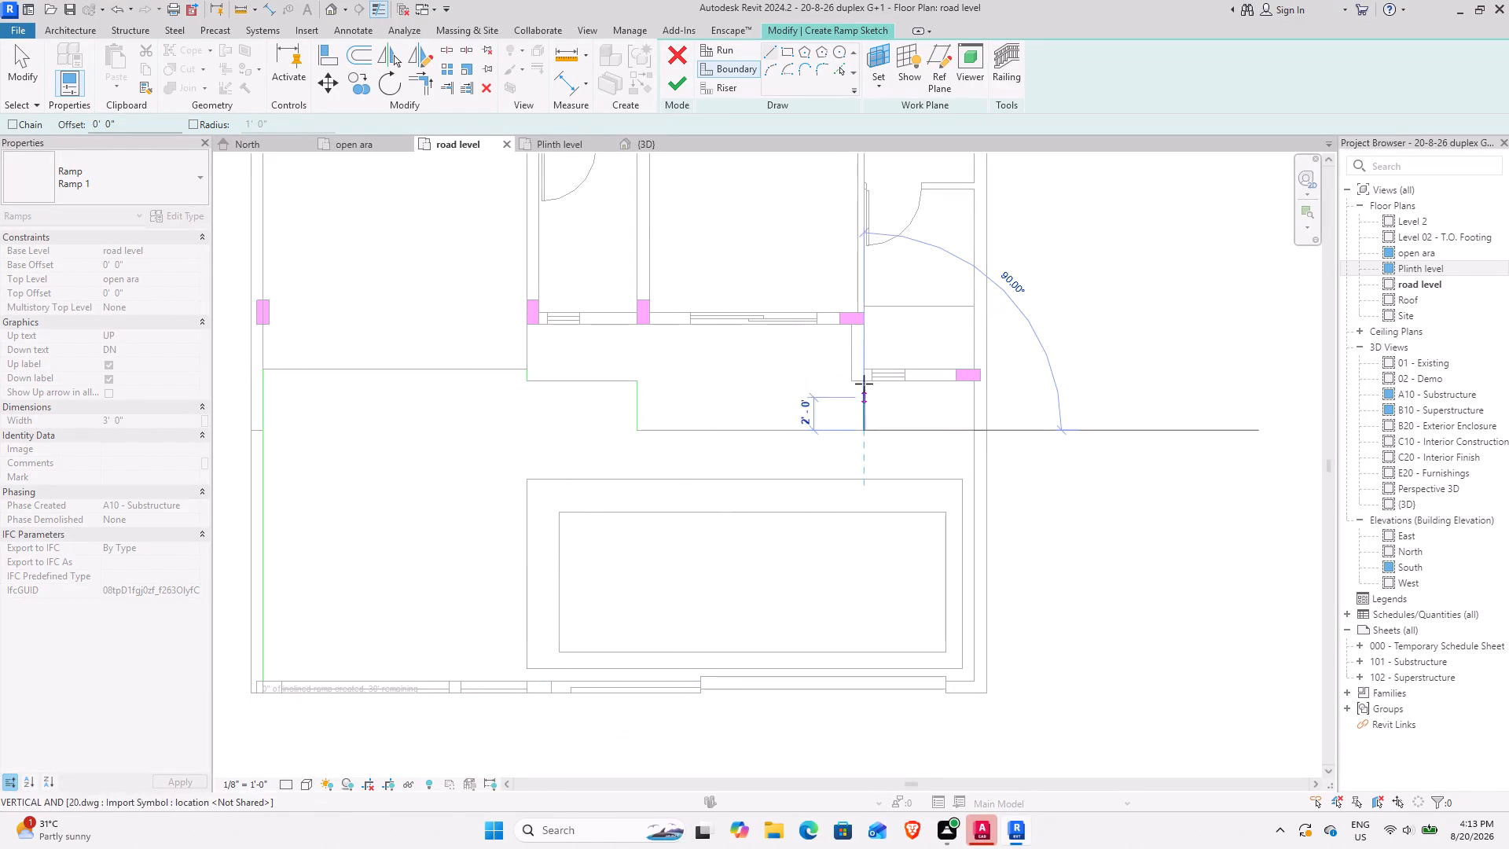
{"action": "left_click", "coordinate": [864, 383]}
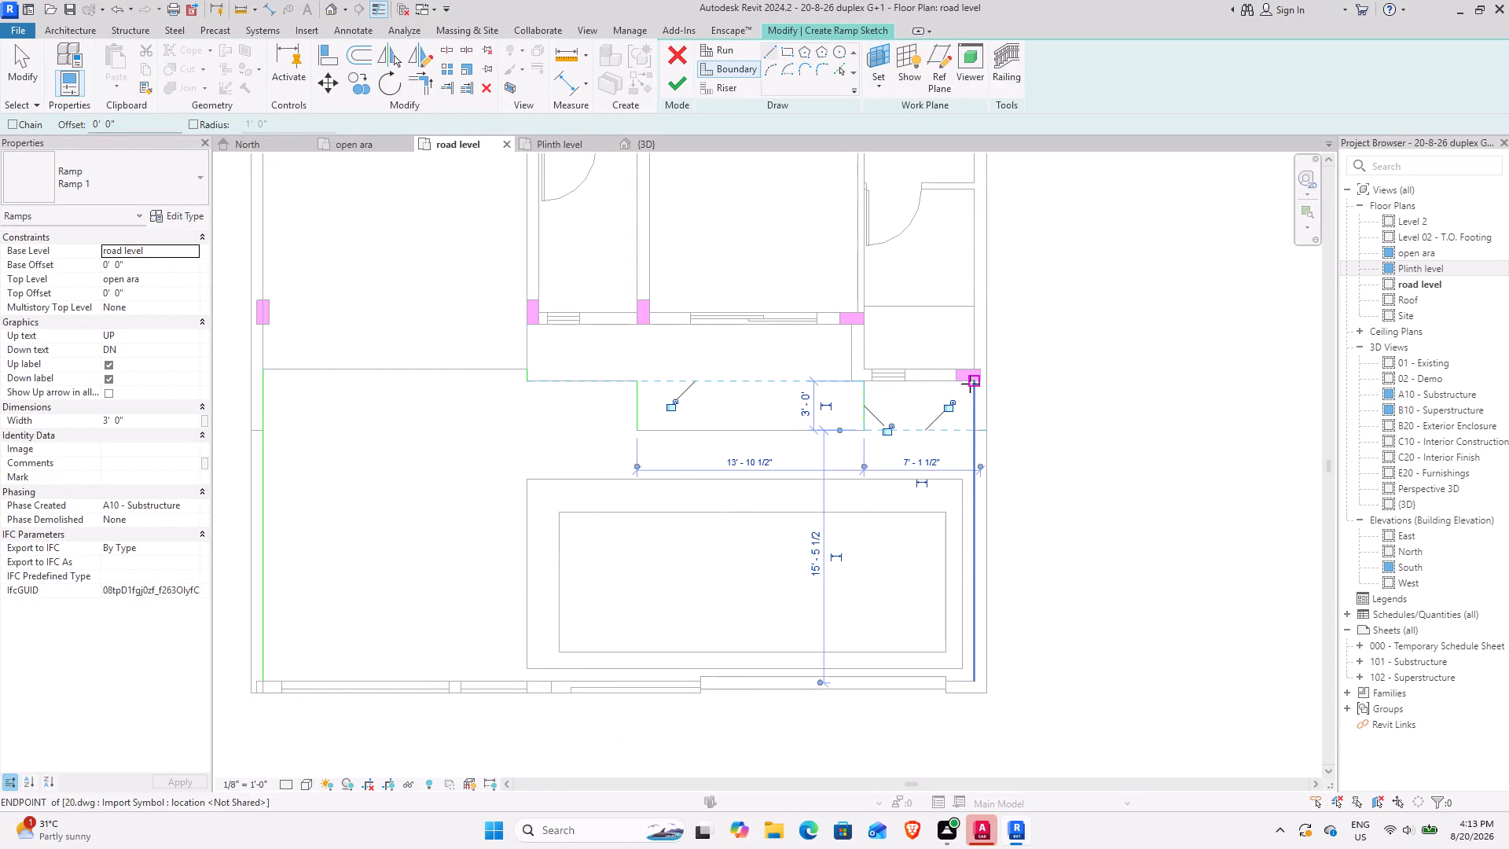
Sketch ramp boundary lines 18'-4" along the opposite side wall and across the full inner face of the front wall.
{"action": "left_click", "coordinate": [978, 382]}
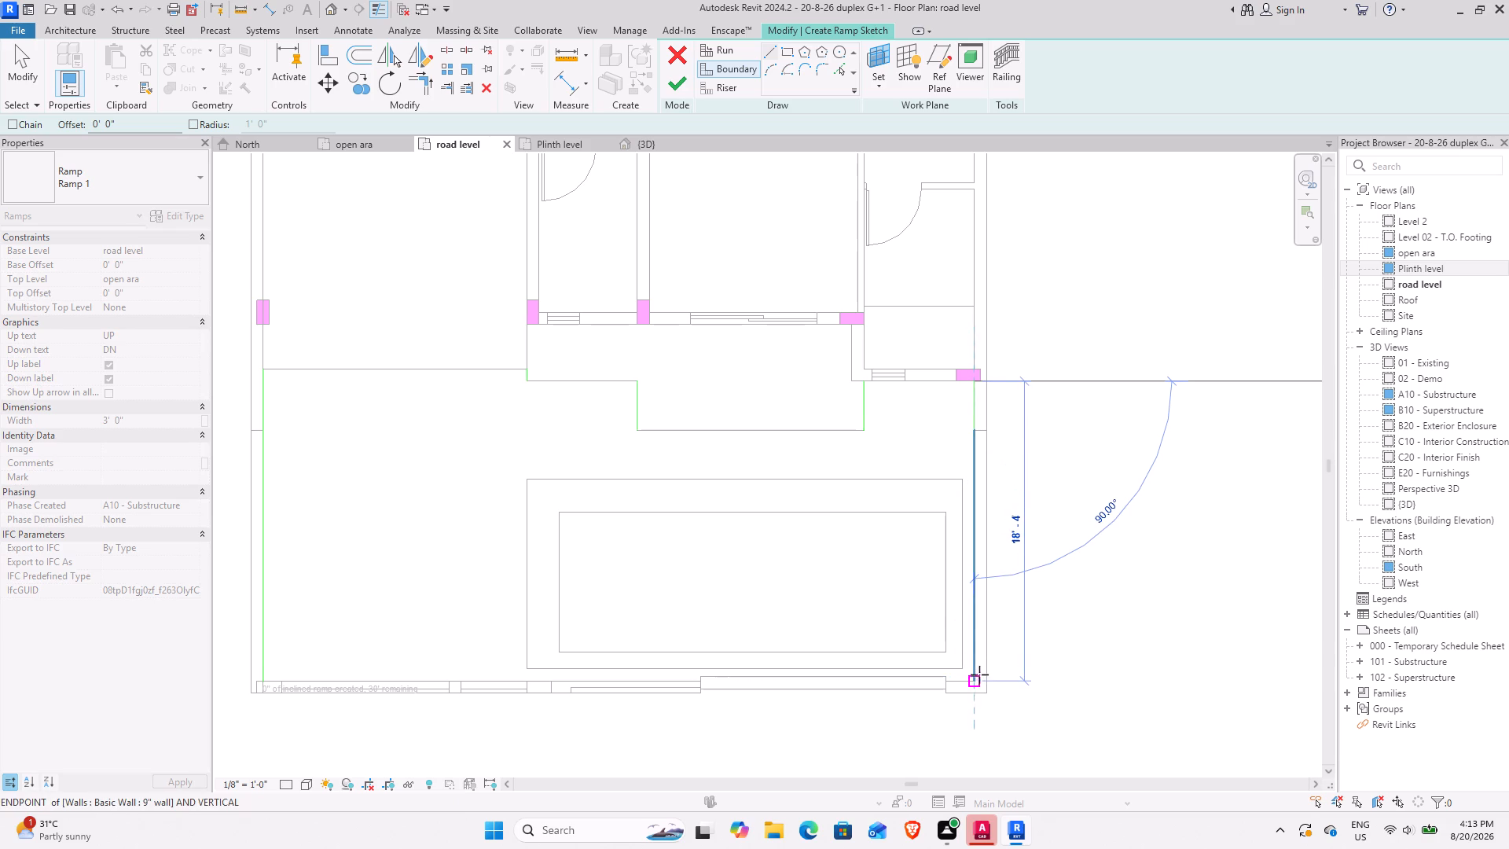
{"action": "left_click", "coordinate": [975, 681]}
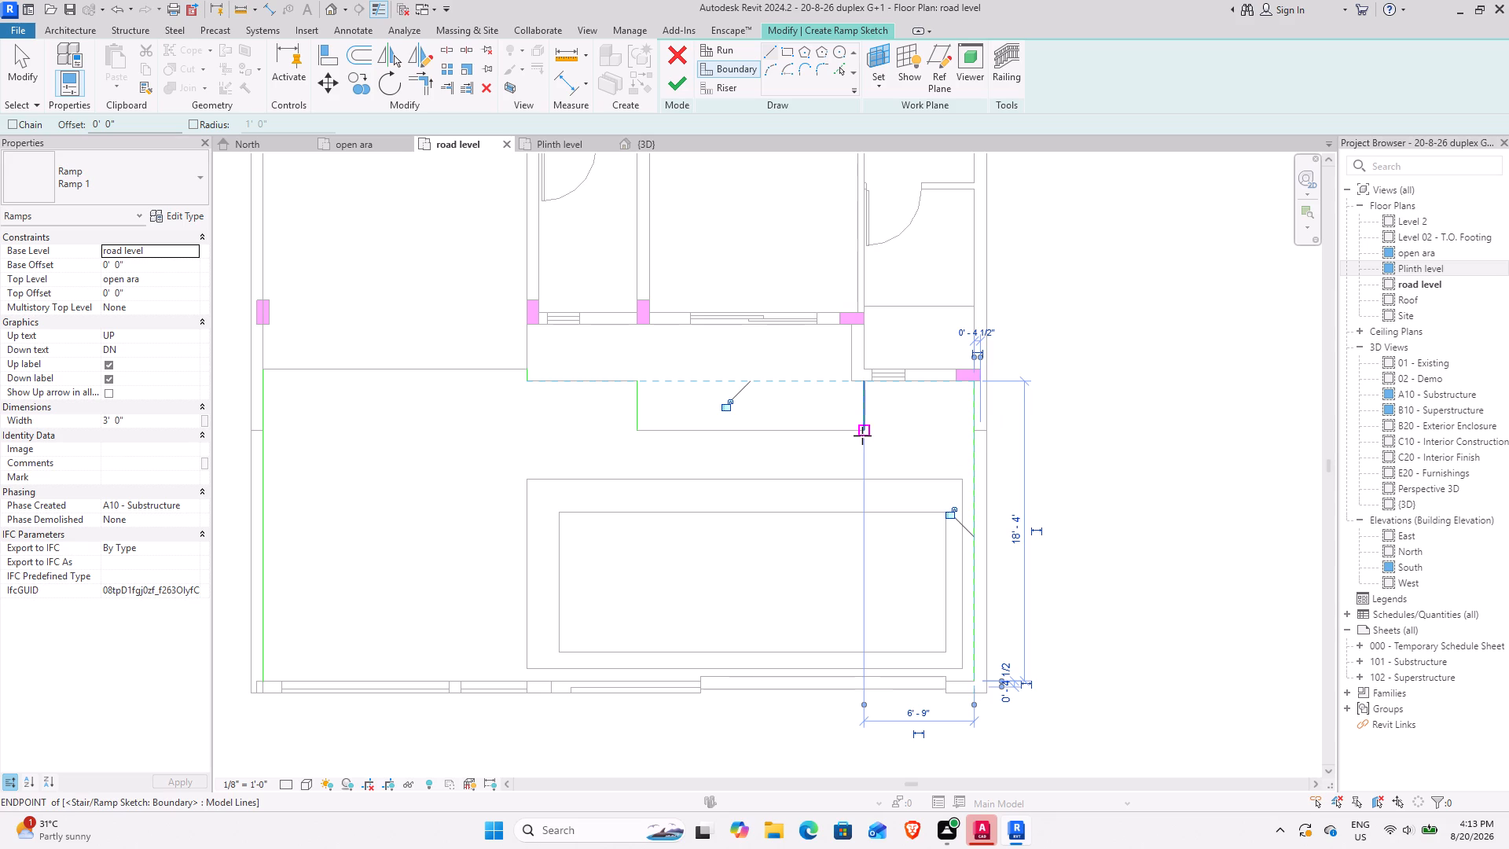
{"action": "key", "text": "Escape"}
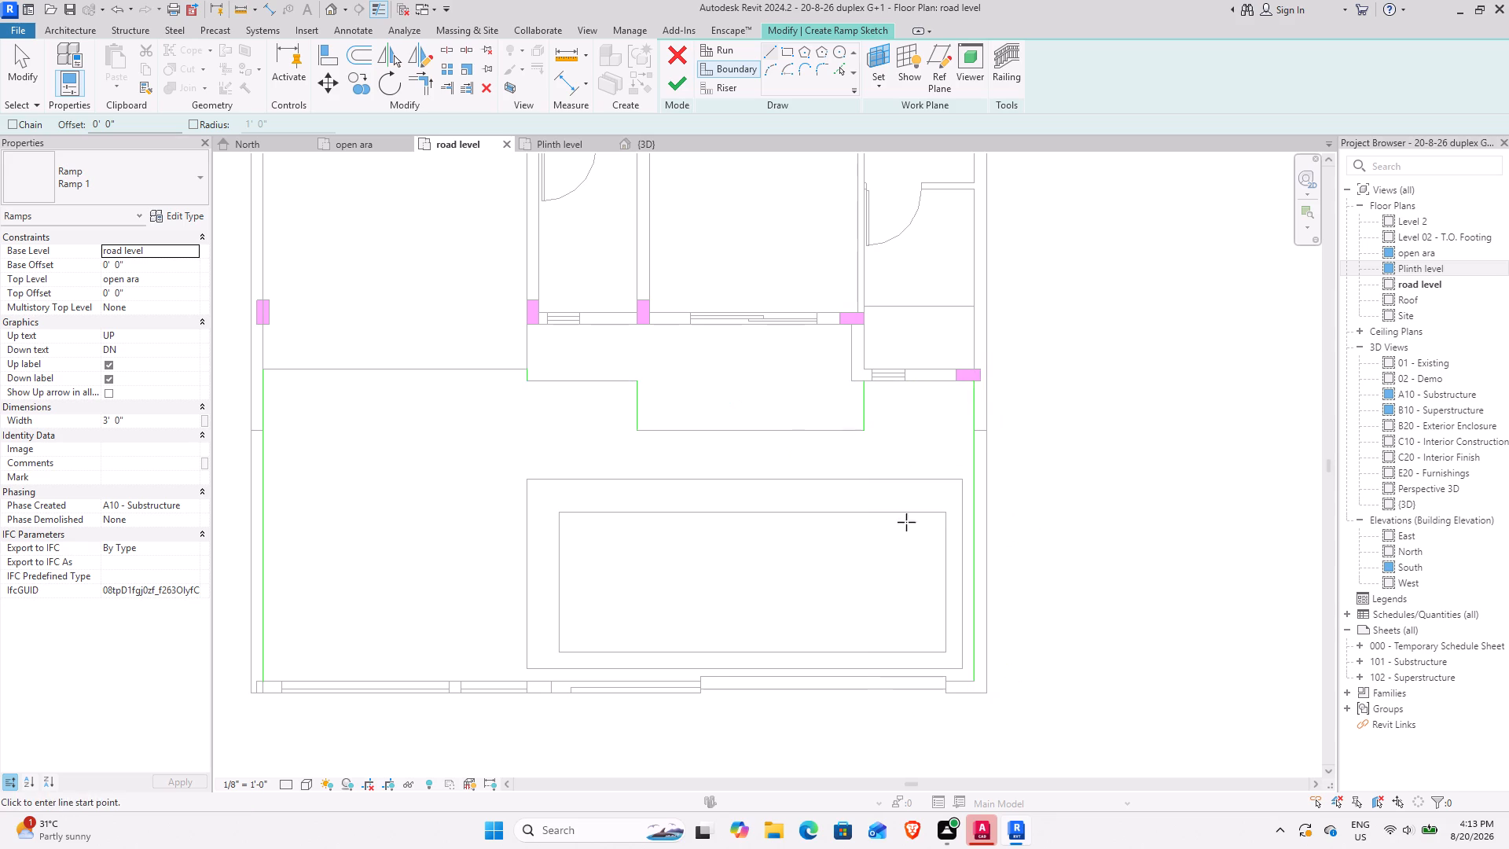
{"action": "left_click", "coordinate": [976, 681]}
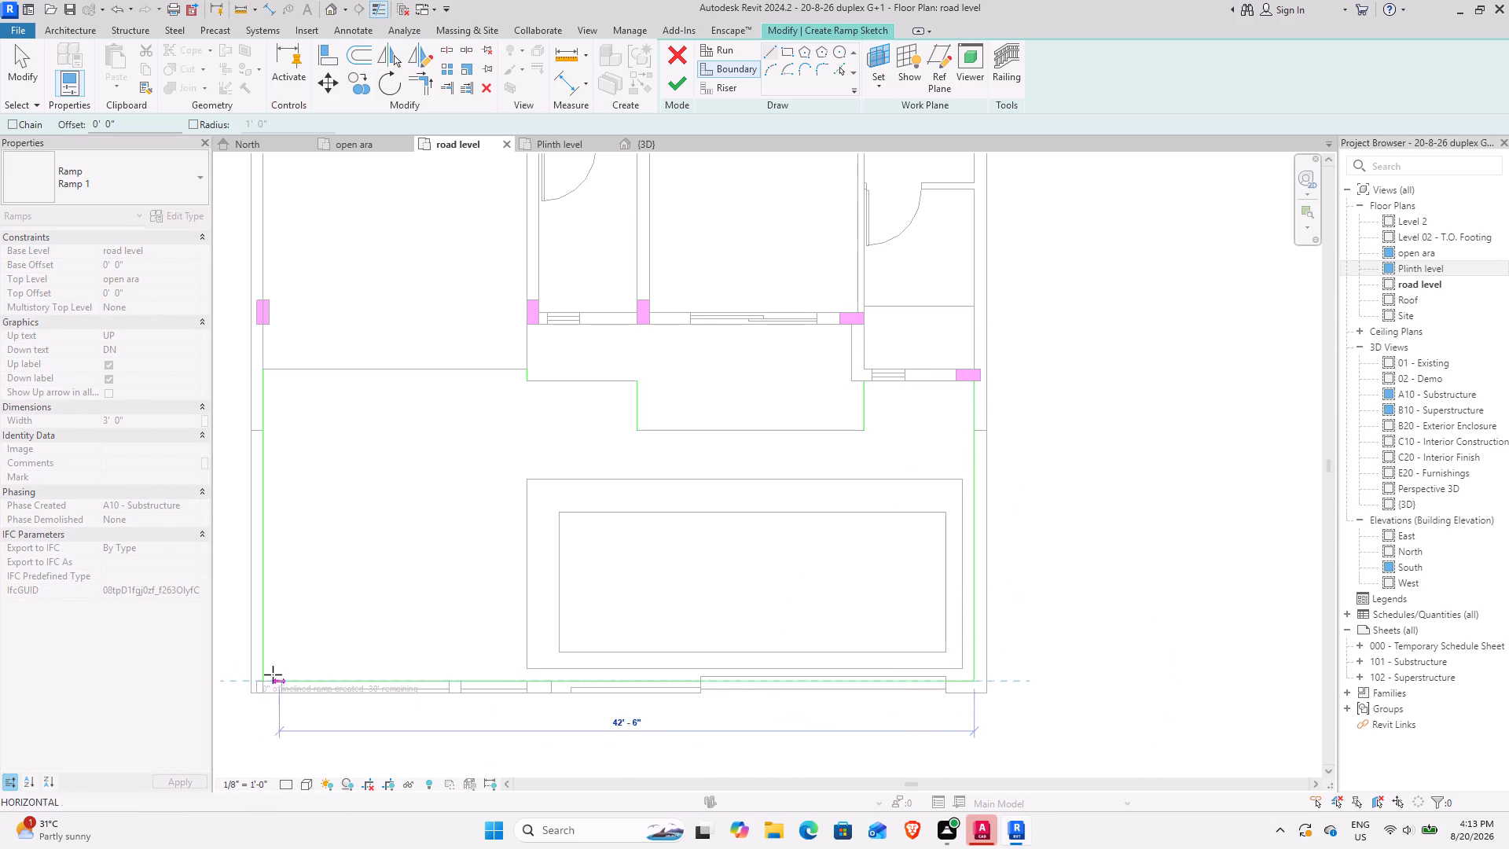
{"action": "left_click", "coordinate": [265, 679]}
{"action": "key", "text": "Escape"}
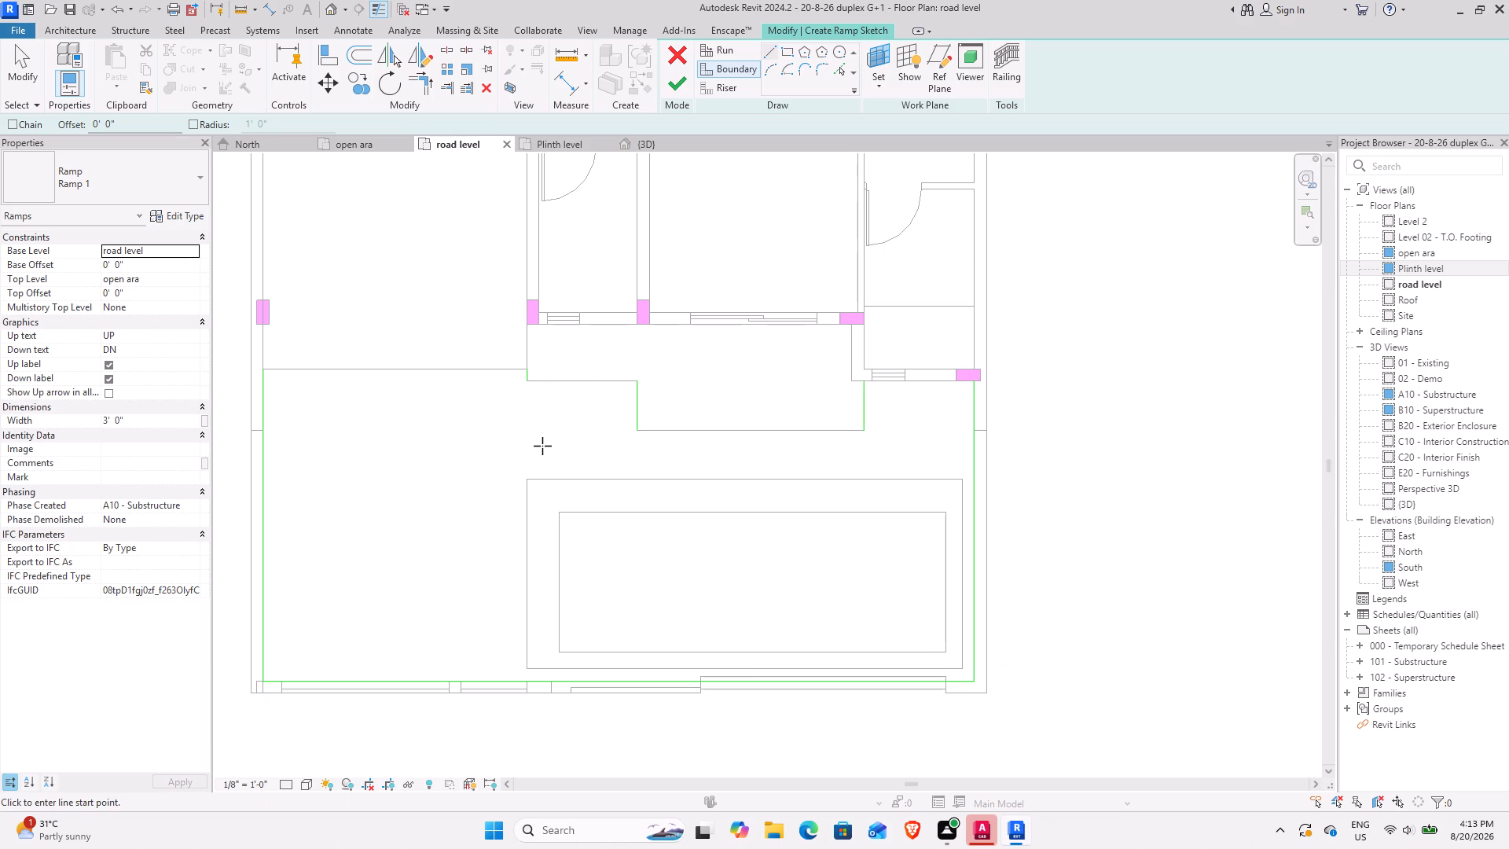
Sketch a riser line about 11'-0" long, parallel to and about 10'-2" from the first side boundary, and try to finish the ramp.
{"action": "scroll", "coordinate": [416, 354], "scroll_direction": "up", "scroll_amount": 3}
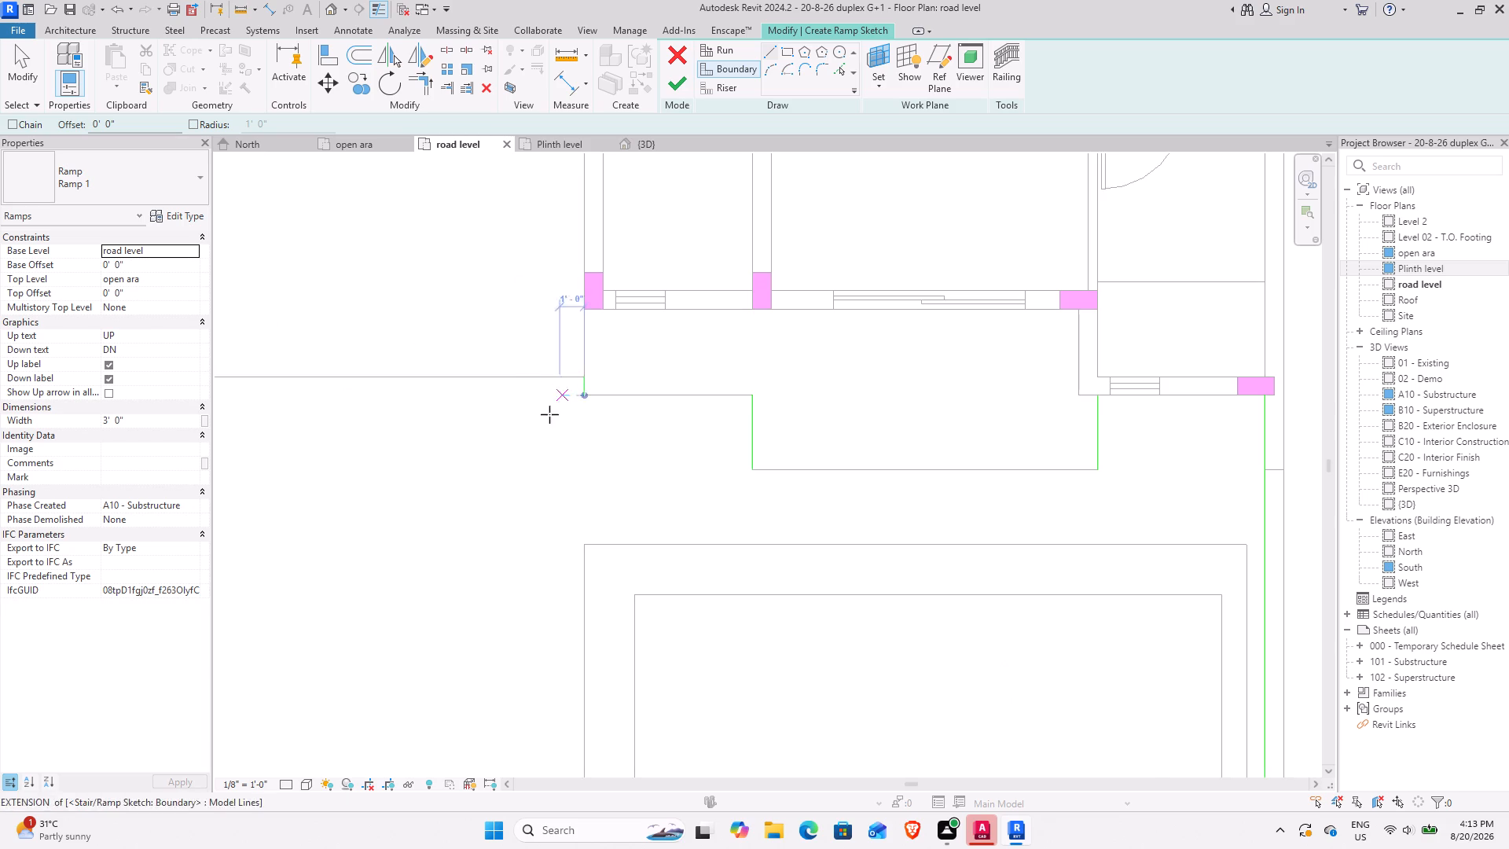
{"action": "scroll", "coordinate": [550, 460], "scroll_direction": "down", "scroll_amount": 4}
{"action": "scroll", "coordinate": [840, 447], "scroll_direction": "up", "scroll_amount": 4}
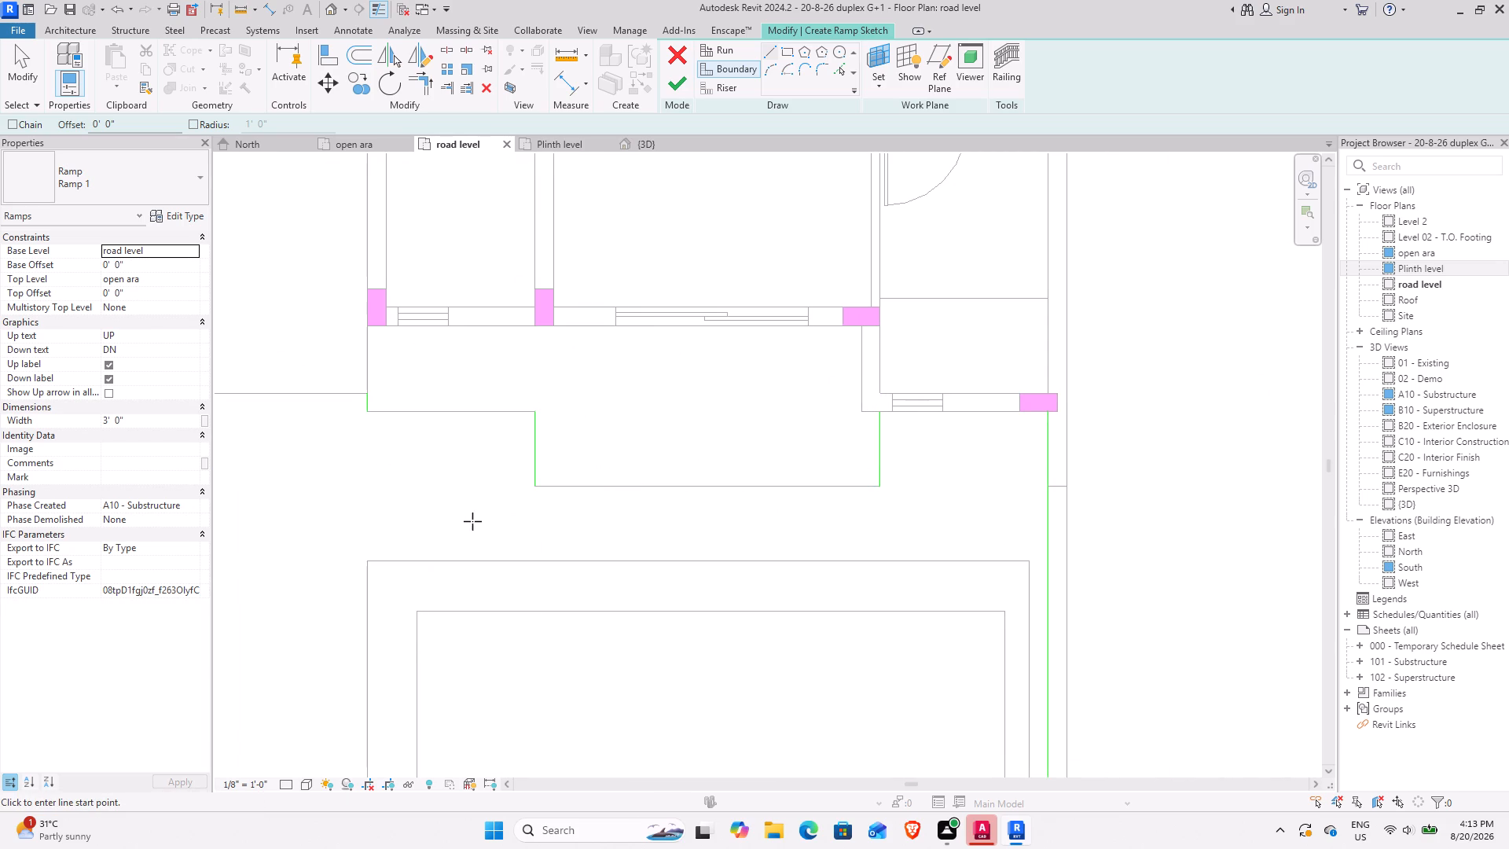
{"action": "scroll", "coordinate": [472, 521], "scroll_direction": "down", "scroll_amount": 3}
{"action": "middle_click_drag", "start_coordinate": [460, 530], "coordinate": [606, 461]}
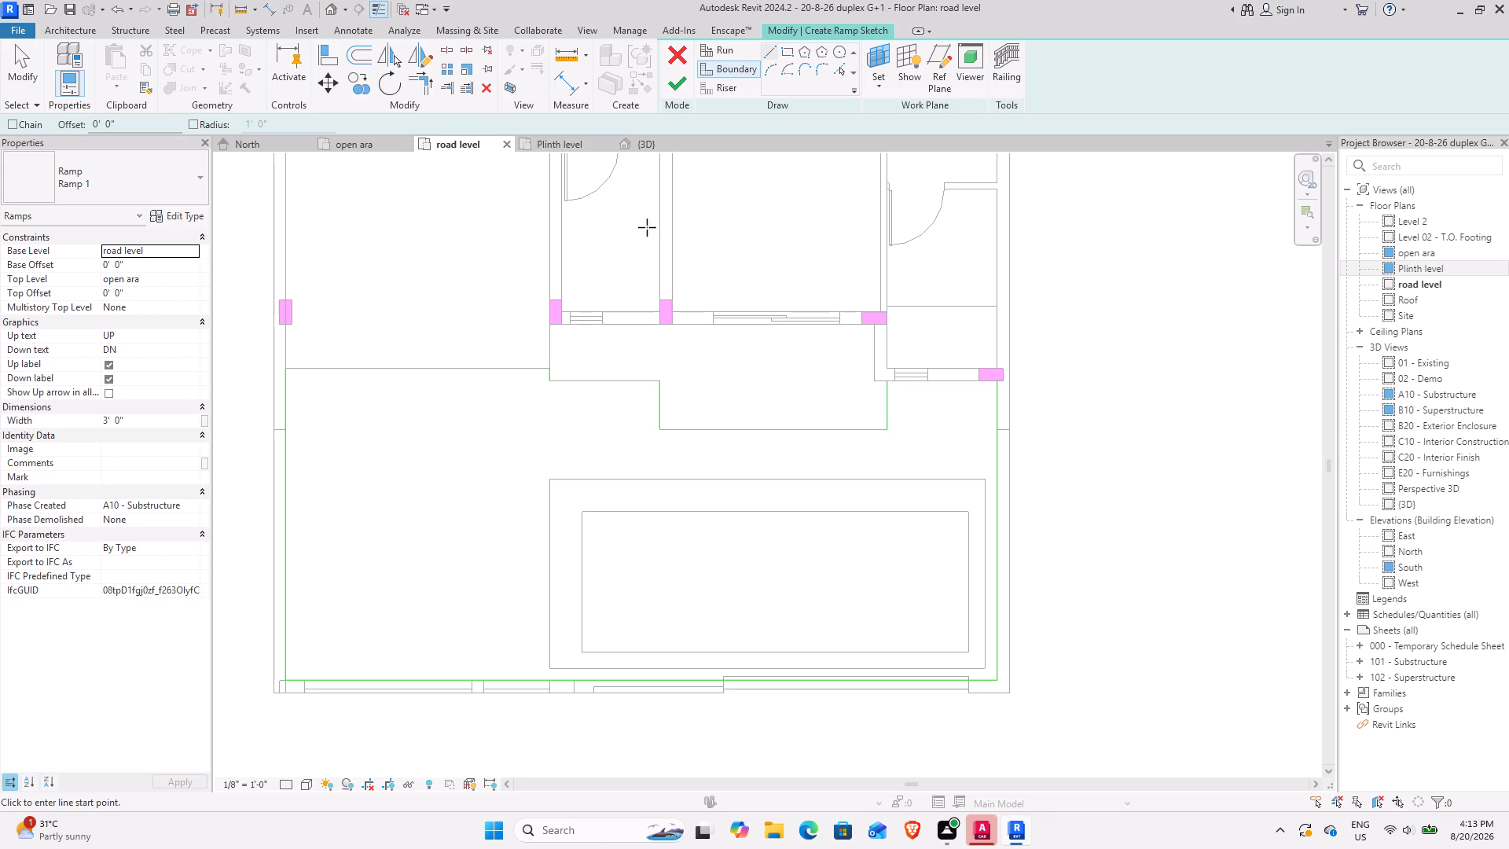
{"action": "left_click", "coordinate": [736, 88]}
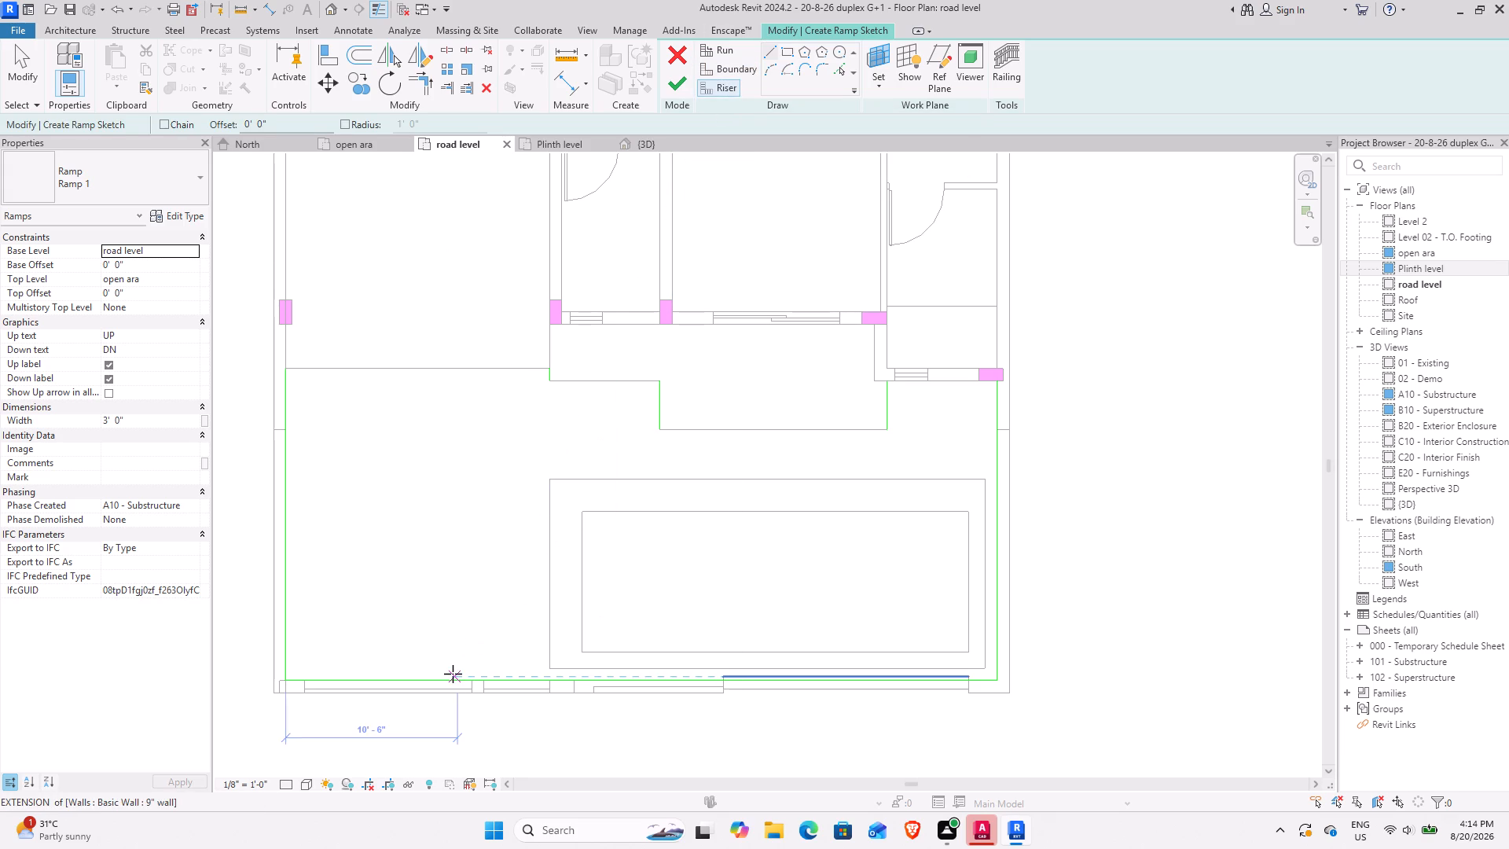
{"action": "left_click_drag", "start_coordinate": [453, 662], "coordinate": [454, 652]}
{"action": "left_click", "coordinate": [455, 479]}
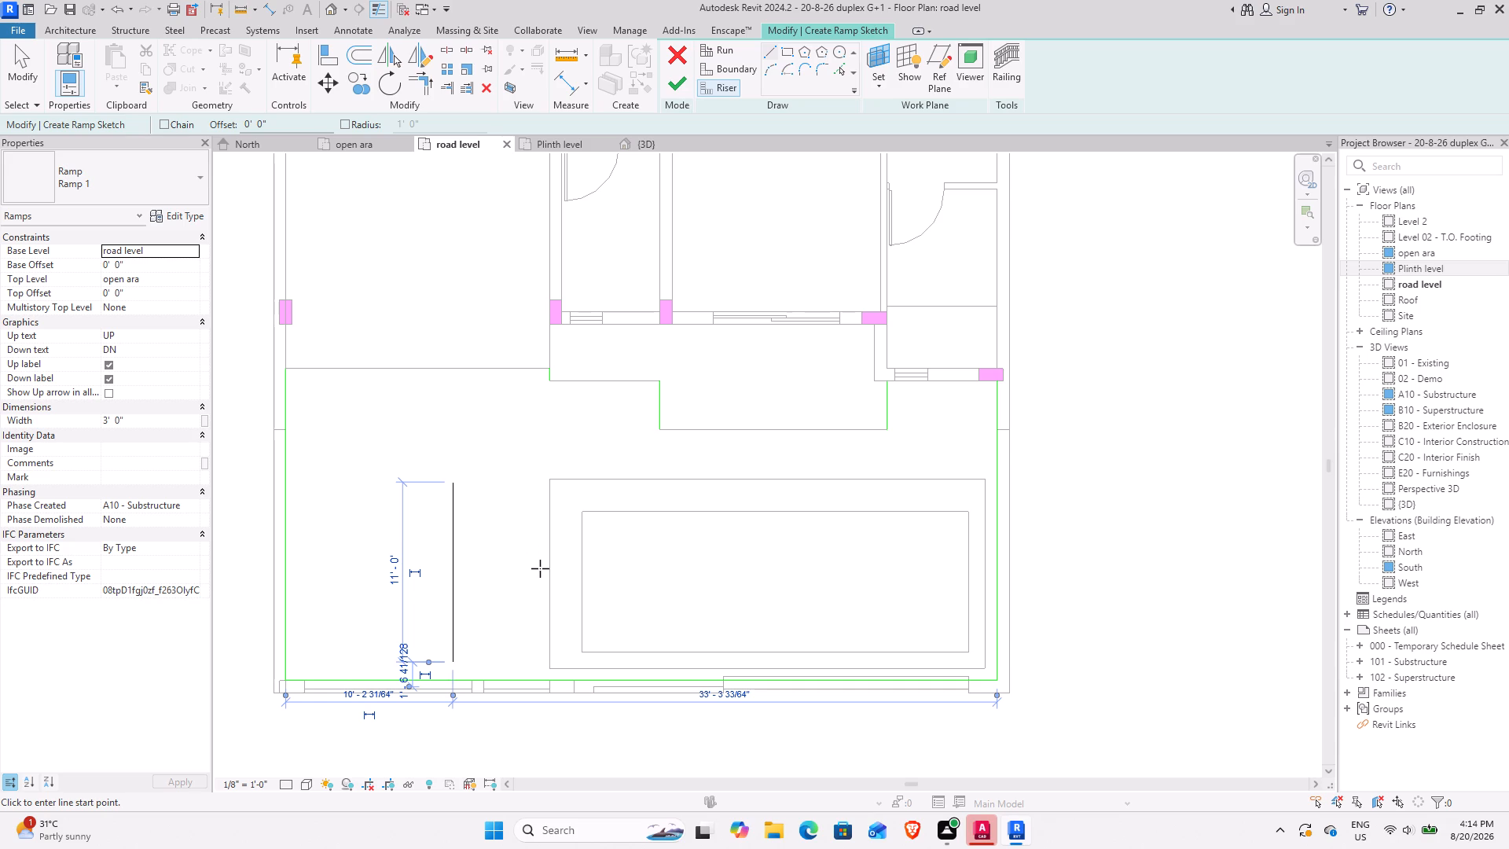
{"action": "key", "text": "Escape"}
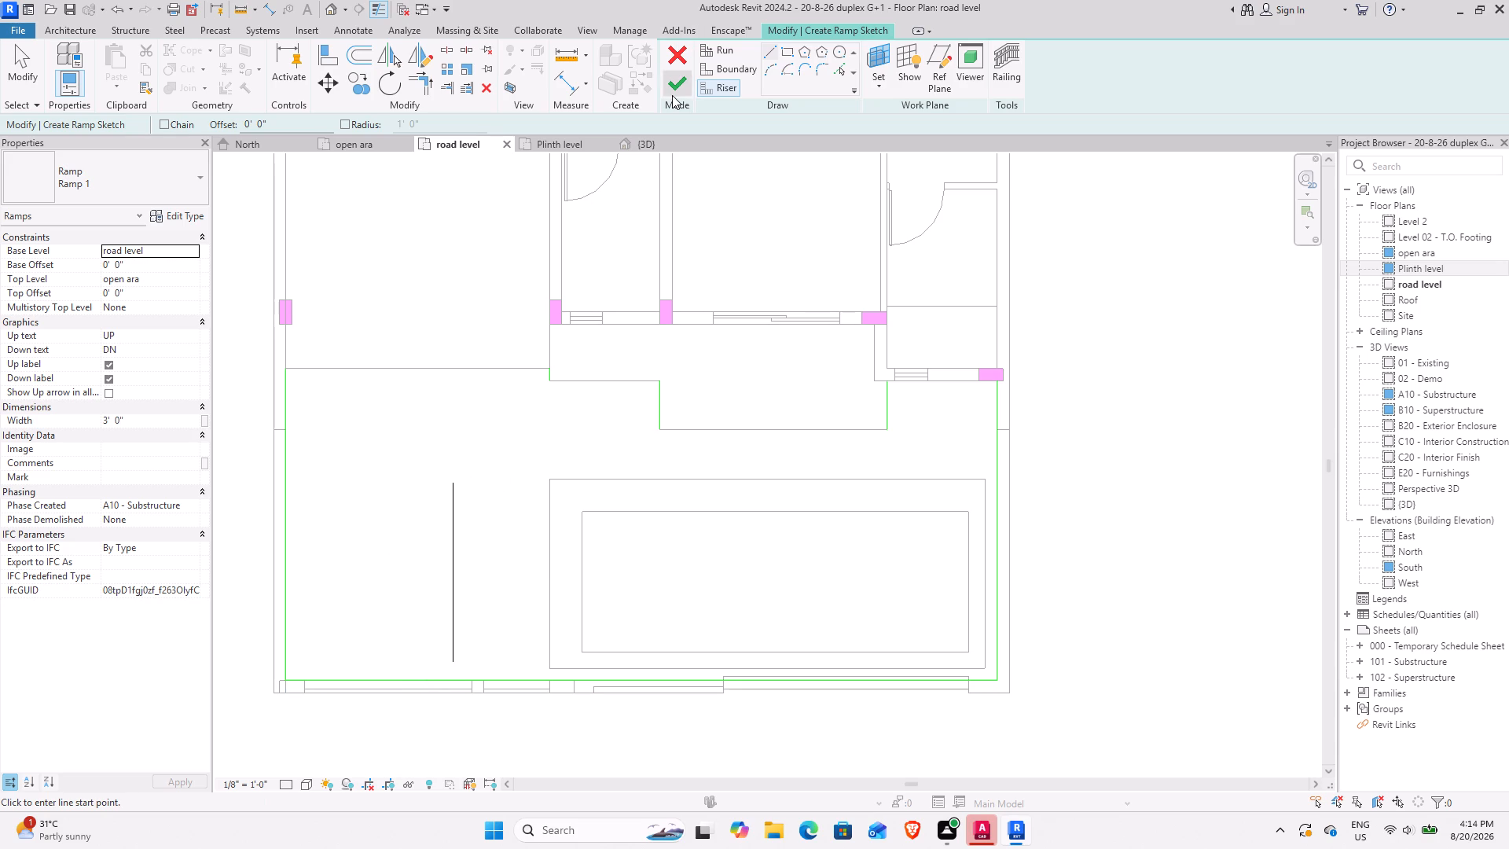
{"action": "left_click", "coordinate": [672, 95]}
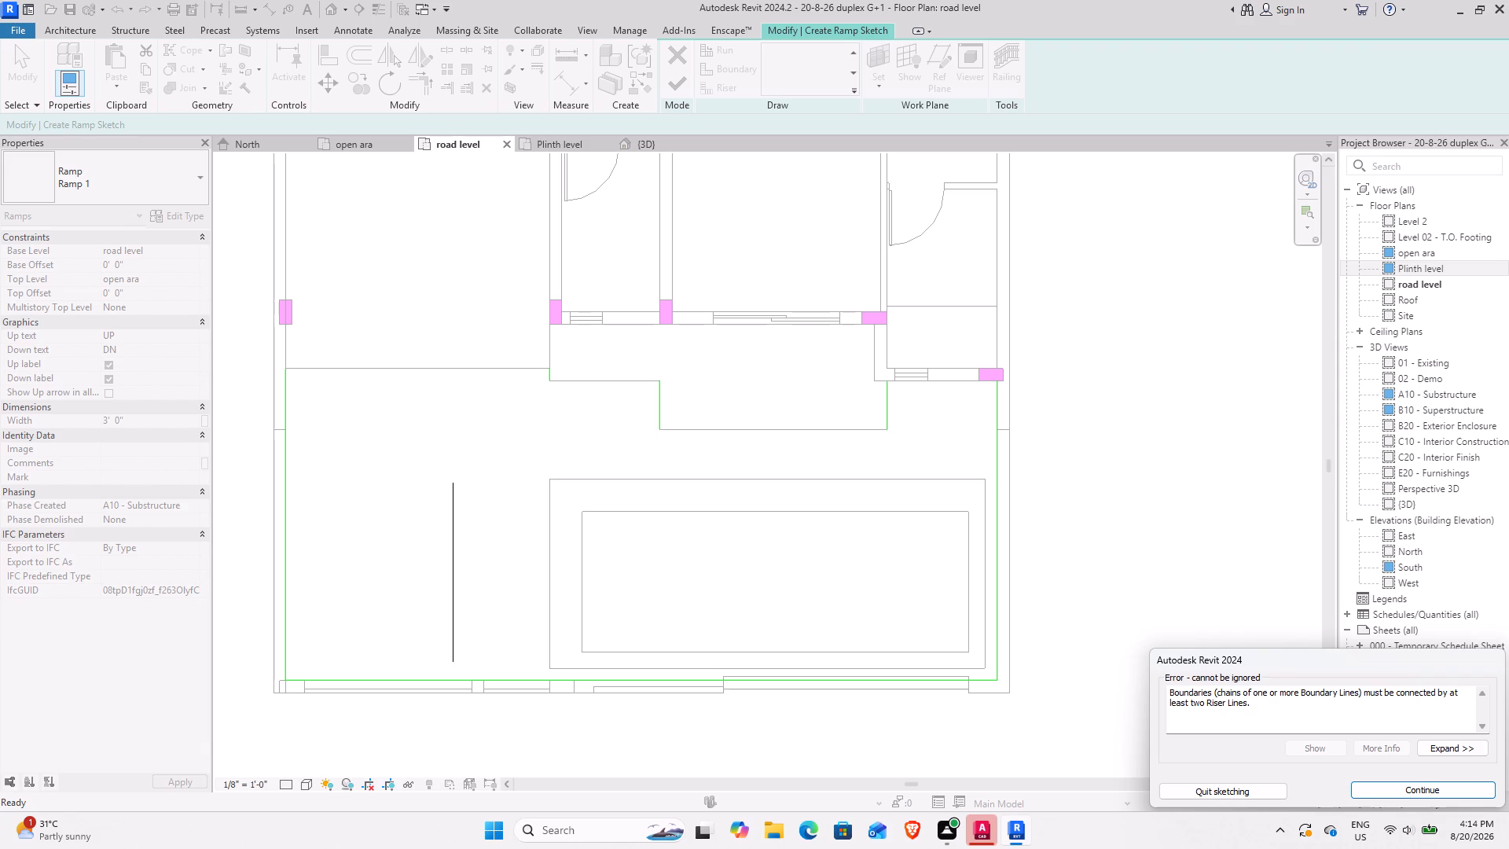
{"action": "left_click", "coordinate": [1401, 792]}
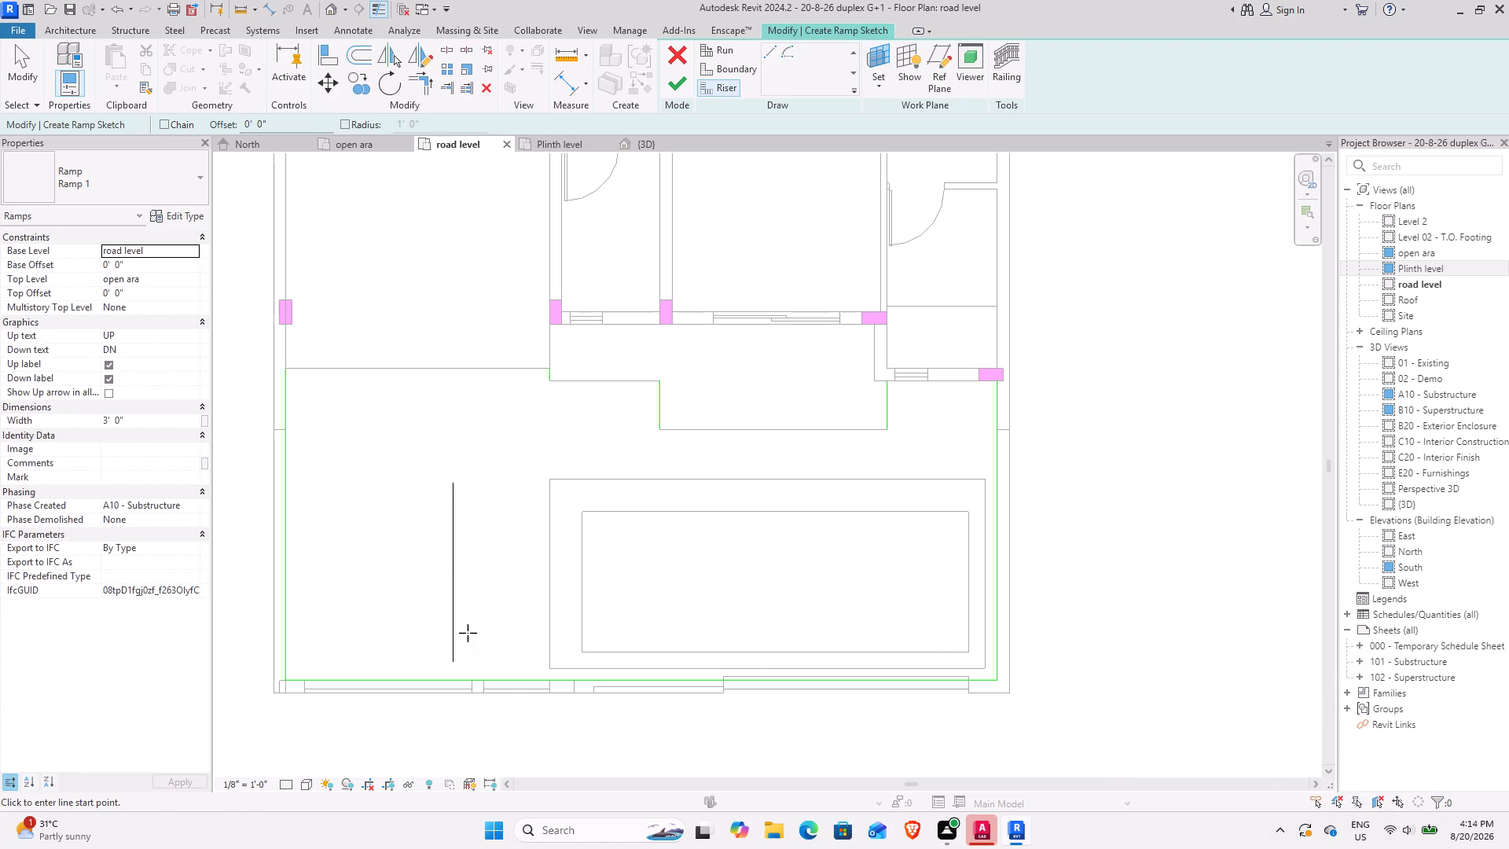
Stretch both ends of the riser line to the plinth edge and the front boundary, making it 19'-1" long, and try finishing the ramp again.
{"action": "key", "text": "Escape"}
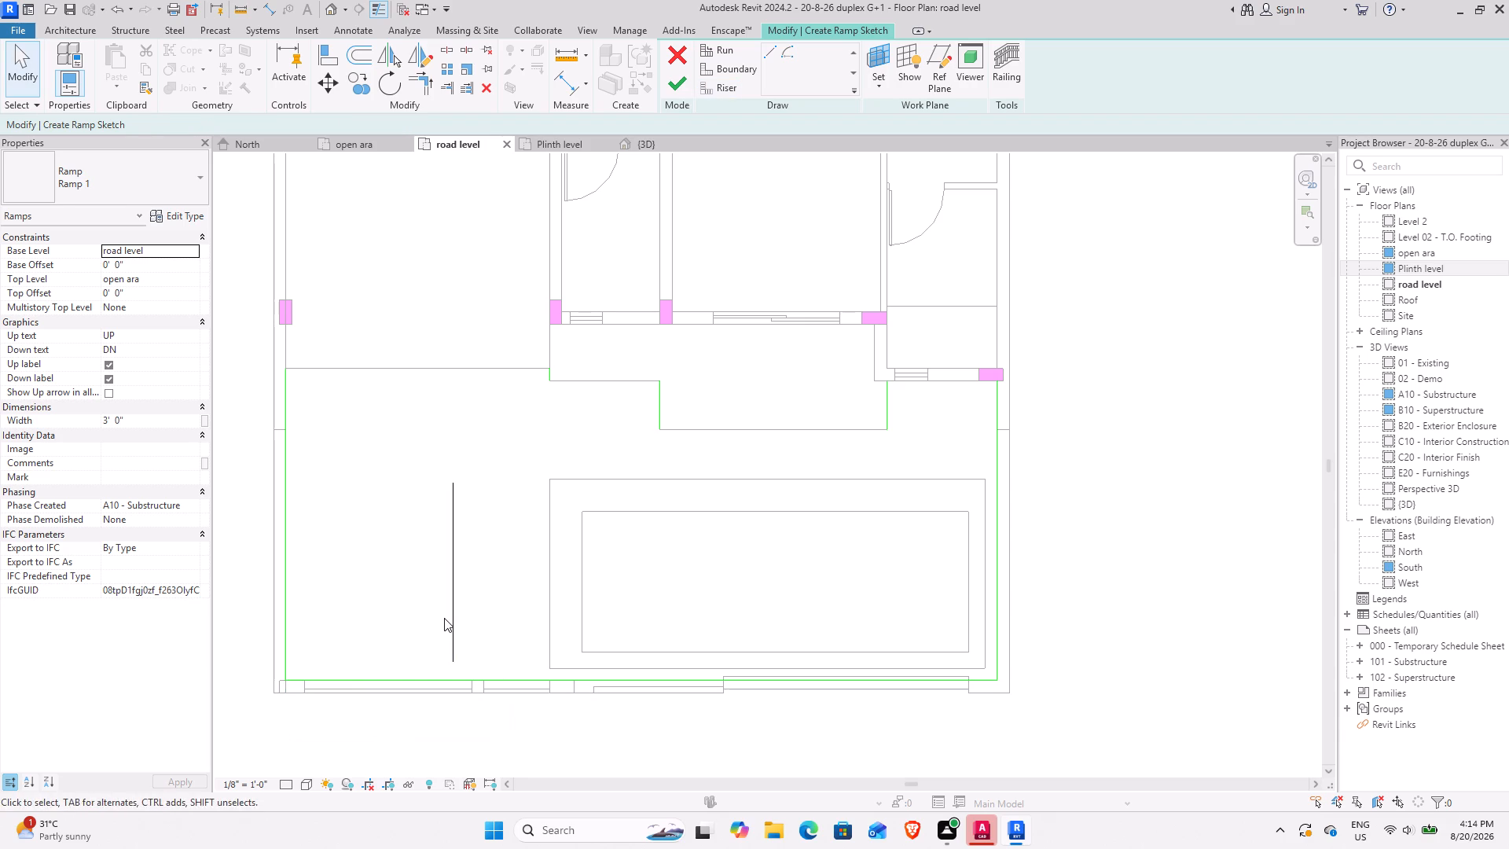
{"action": "left_click", "coordinate": [444, 618]}
{"action": "left_click", "coordinate": [454, 614]}
{"action": "left_click_drag", "start_coordinate": [453, 481], "coordinate": [477, 386]}
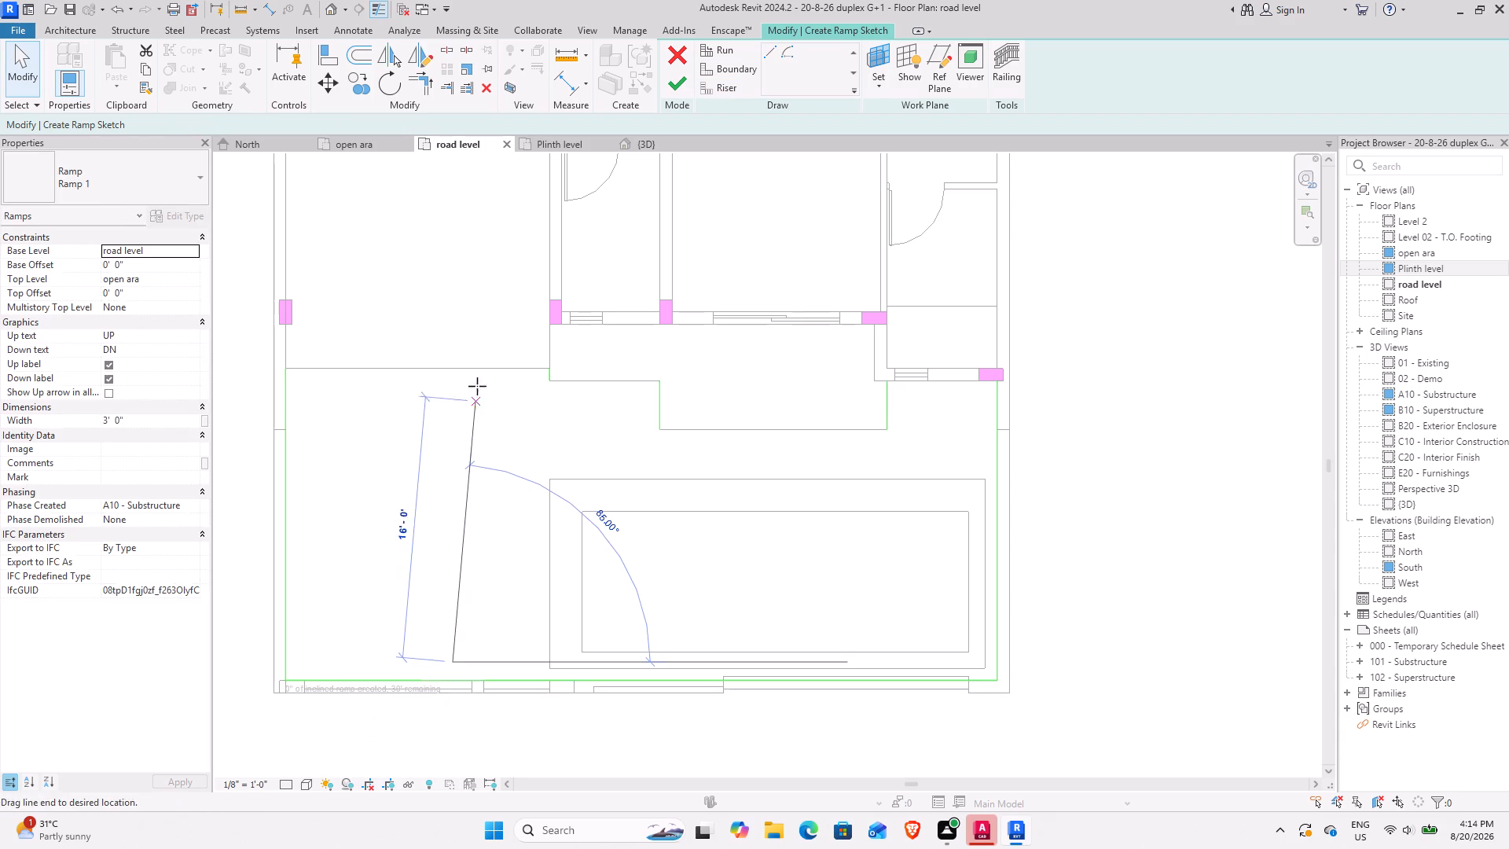
{"action": "left_click_drag", "start_coordinate": [477, 386], "coordinate": [459, 366]}
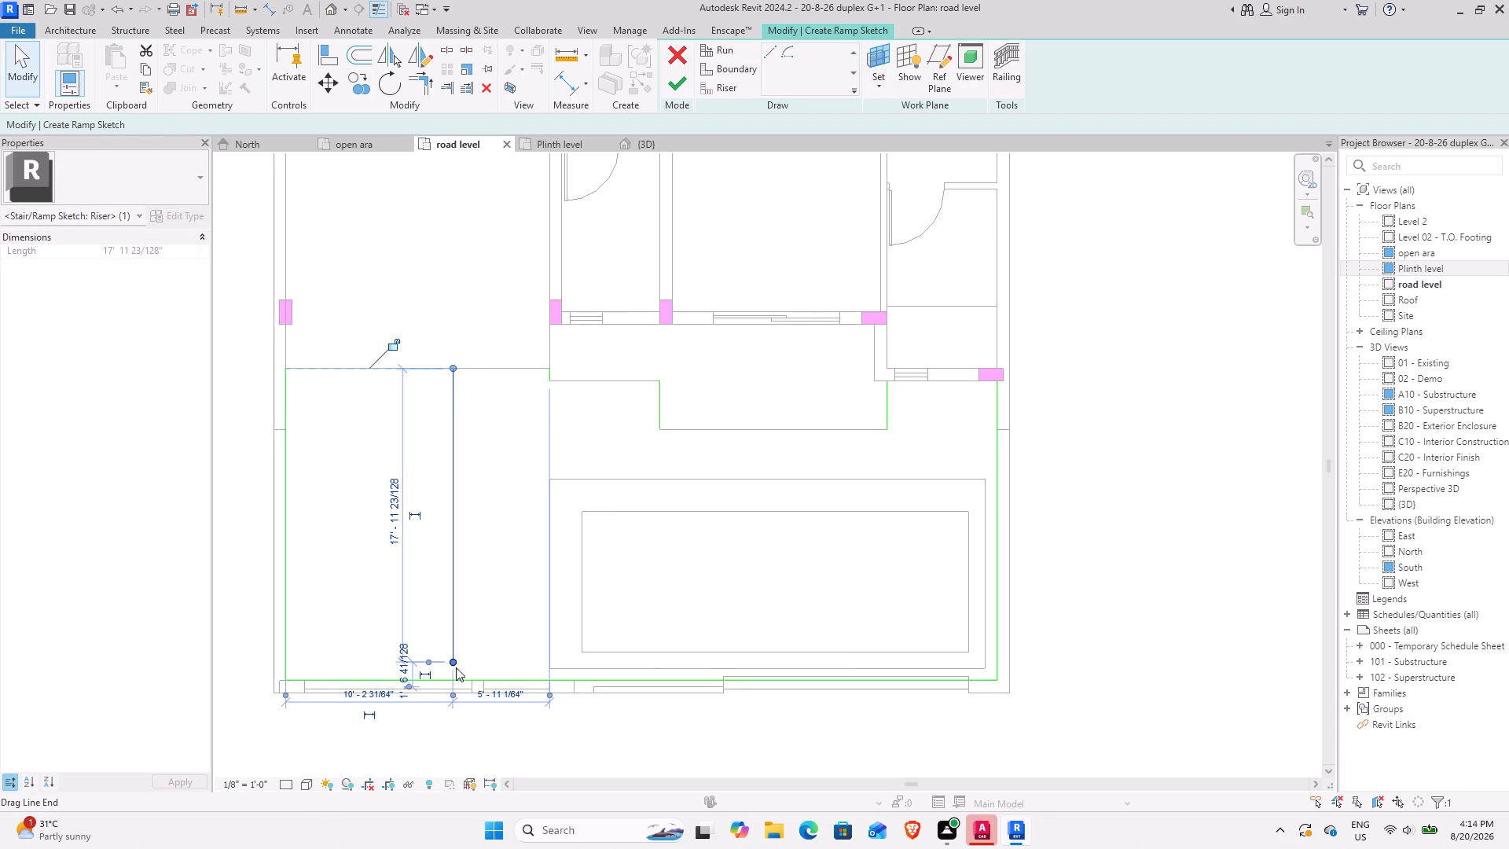
{"action": "left_click_drag", "start_coordinate": [453, 660], "coordinate": [453, 681]}
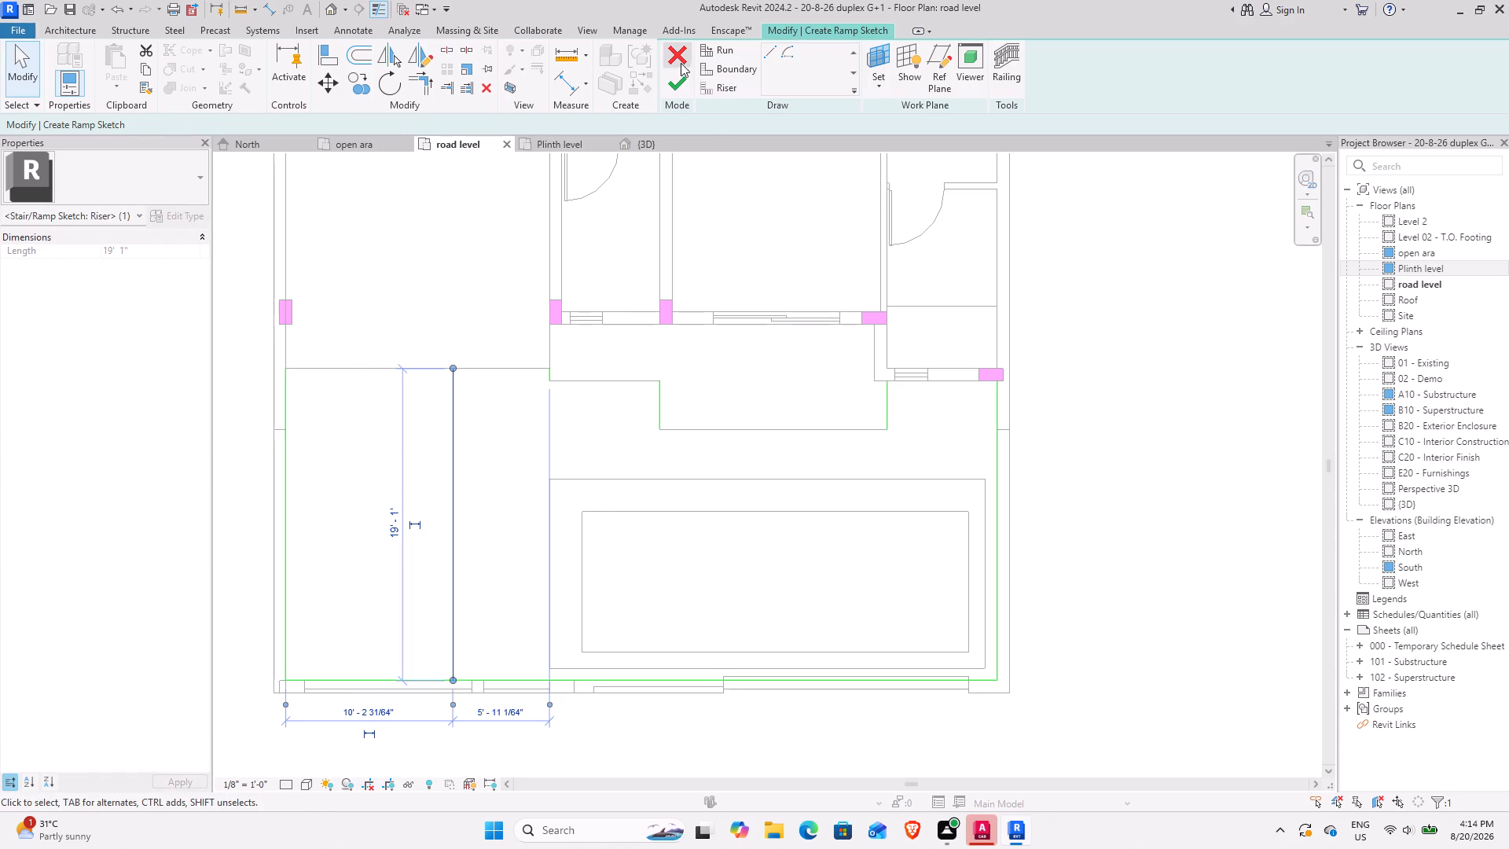
{"action": "left_click", "coordinate": [677, 83]}
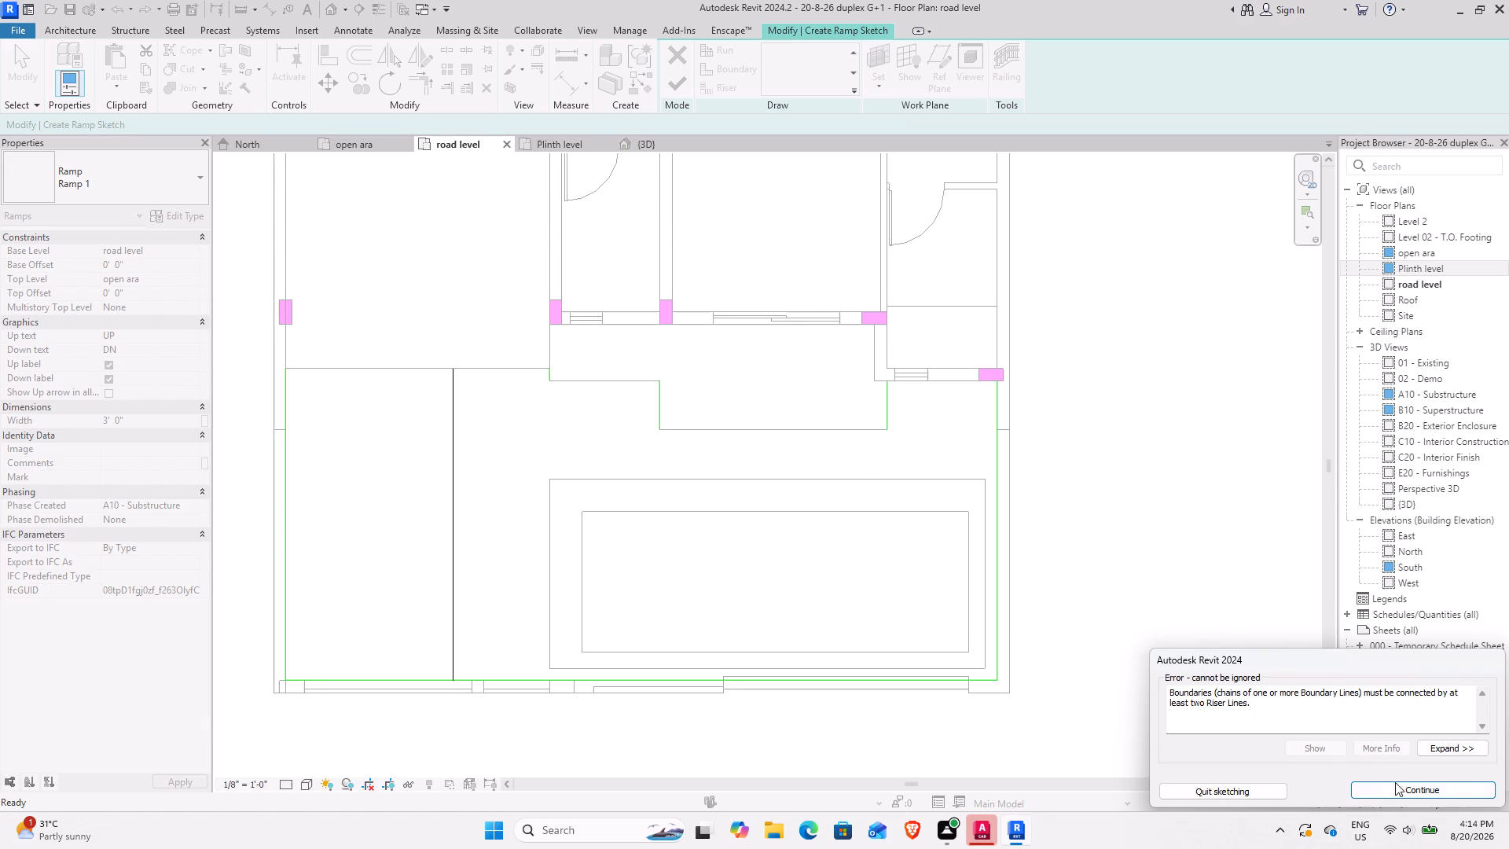
{"action": "left_click", "coordinate": [1386, 795]}
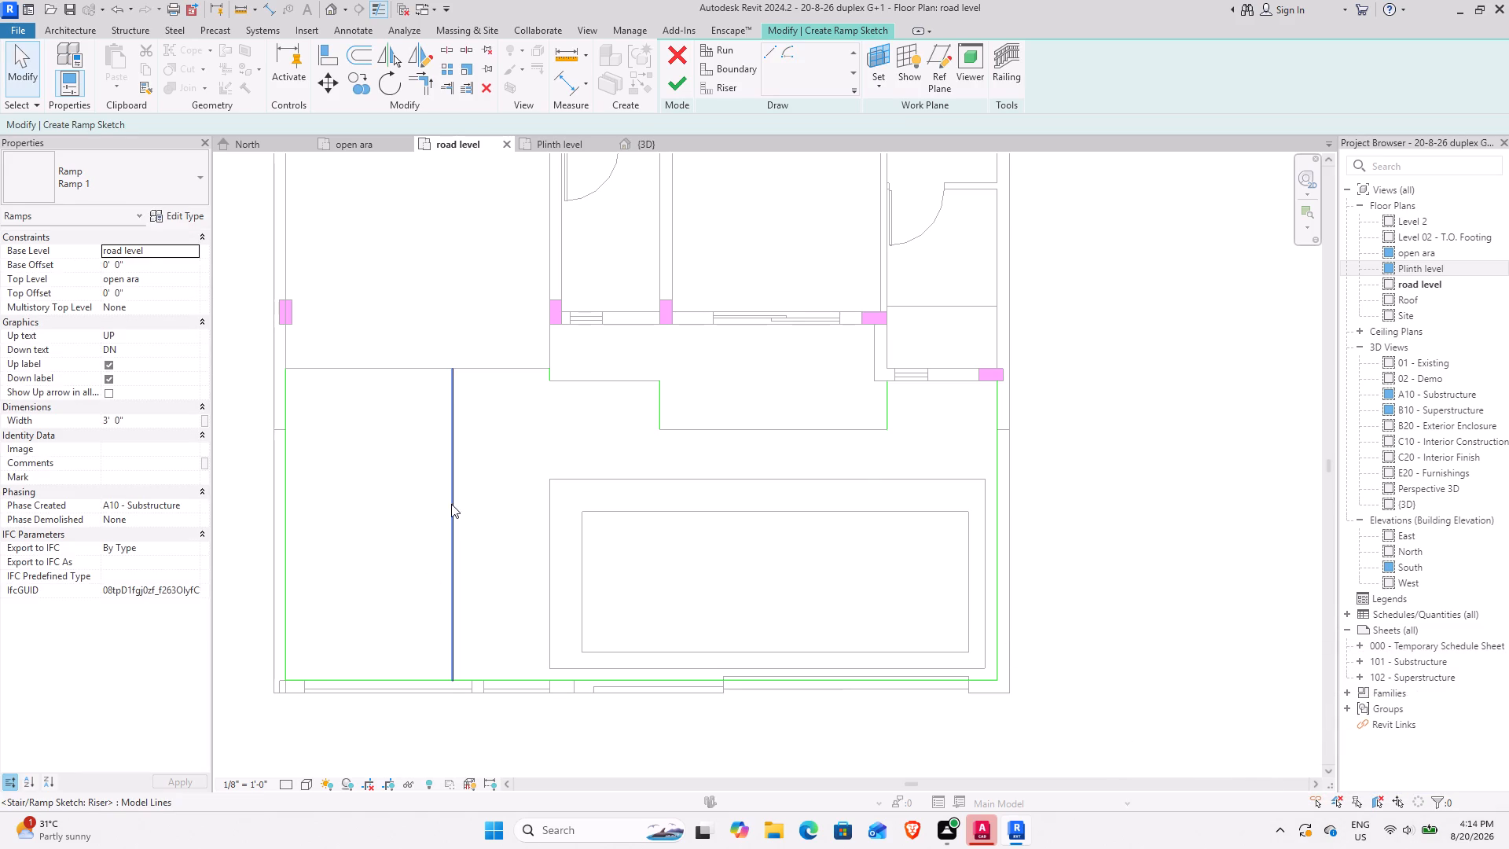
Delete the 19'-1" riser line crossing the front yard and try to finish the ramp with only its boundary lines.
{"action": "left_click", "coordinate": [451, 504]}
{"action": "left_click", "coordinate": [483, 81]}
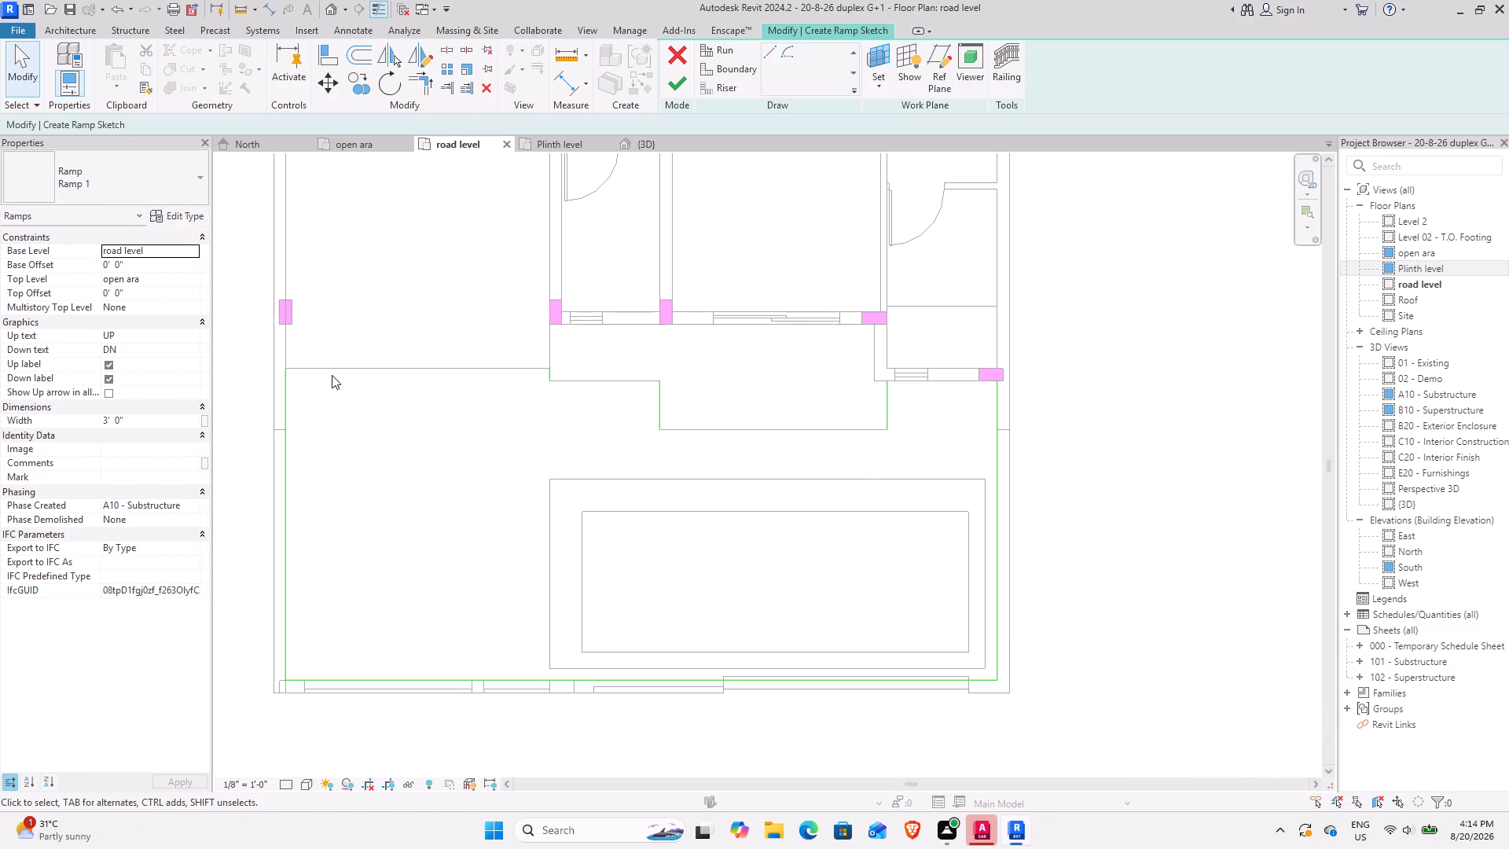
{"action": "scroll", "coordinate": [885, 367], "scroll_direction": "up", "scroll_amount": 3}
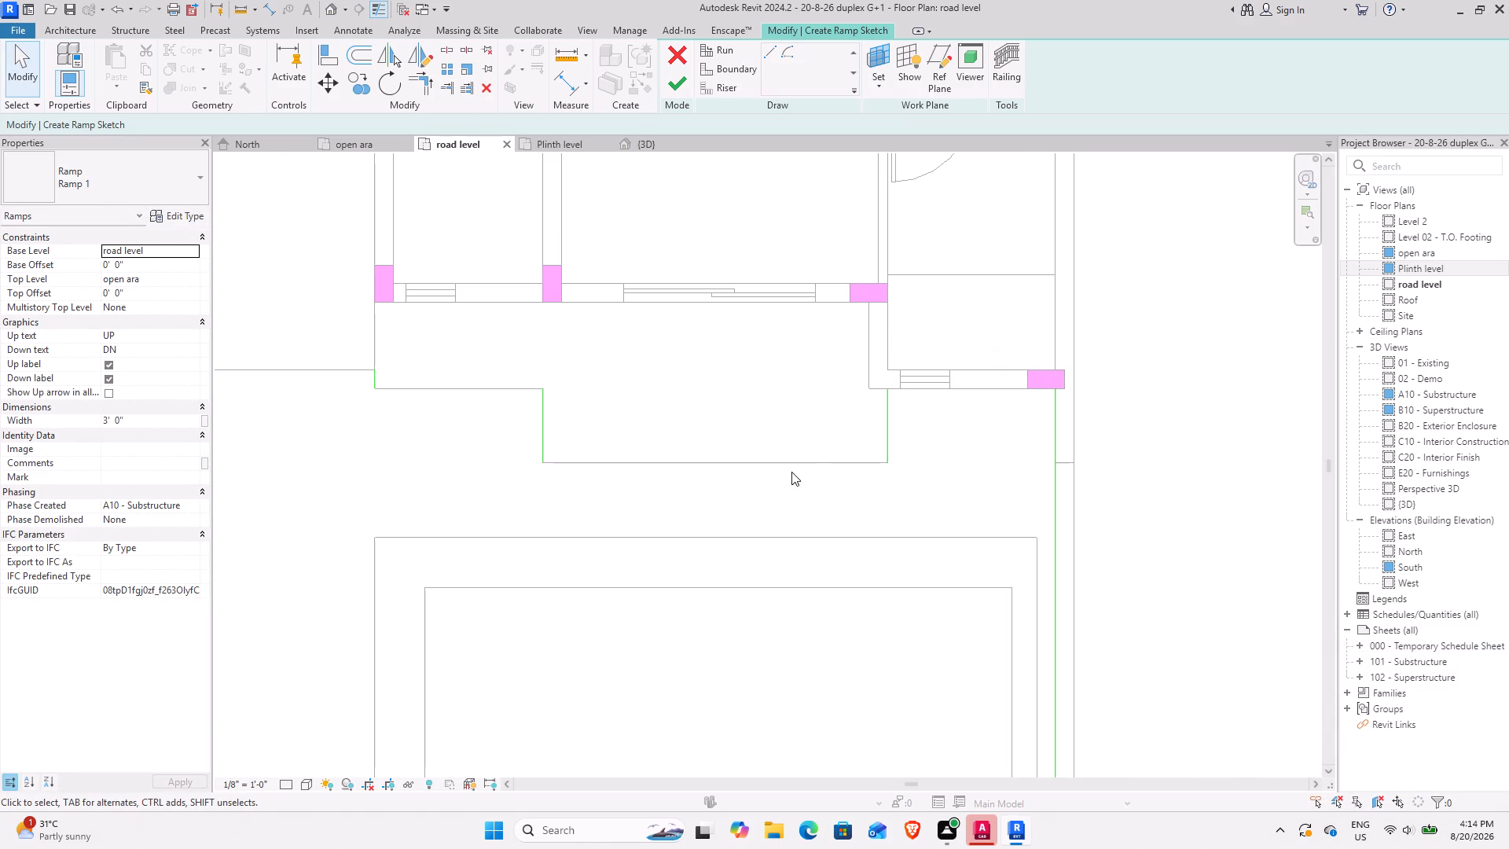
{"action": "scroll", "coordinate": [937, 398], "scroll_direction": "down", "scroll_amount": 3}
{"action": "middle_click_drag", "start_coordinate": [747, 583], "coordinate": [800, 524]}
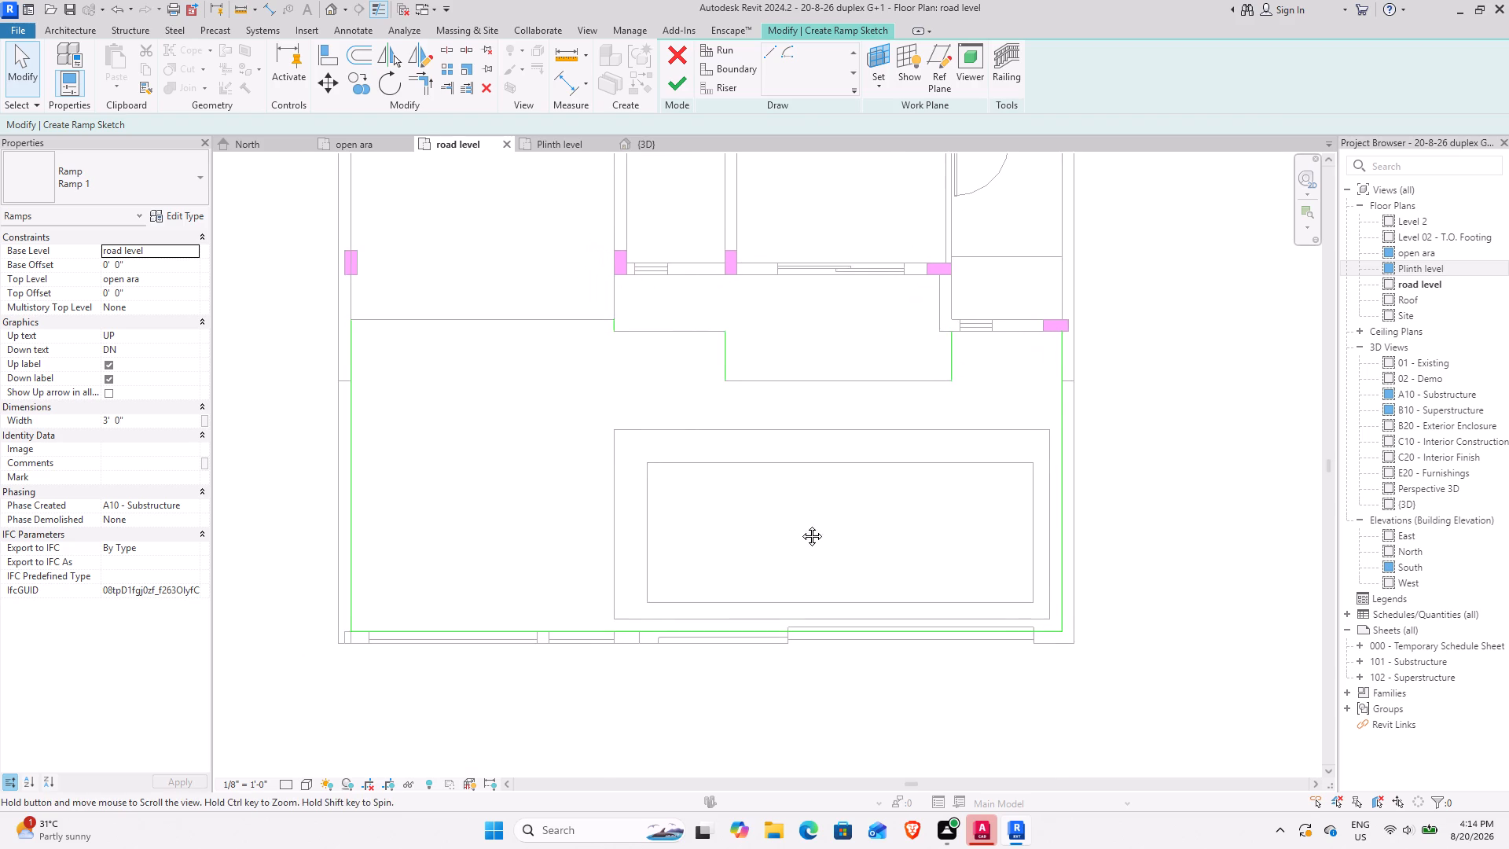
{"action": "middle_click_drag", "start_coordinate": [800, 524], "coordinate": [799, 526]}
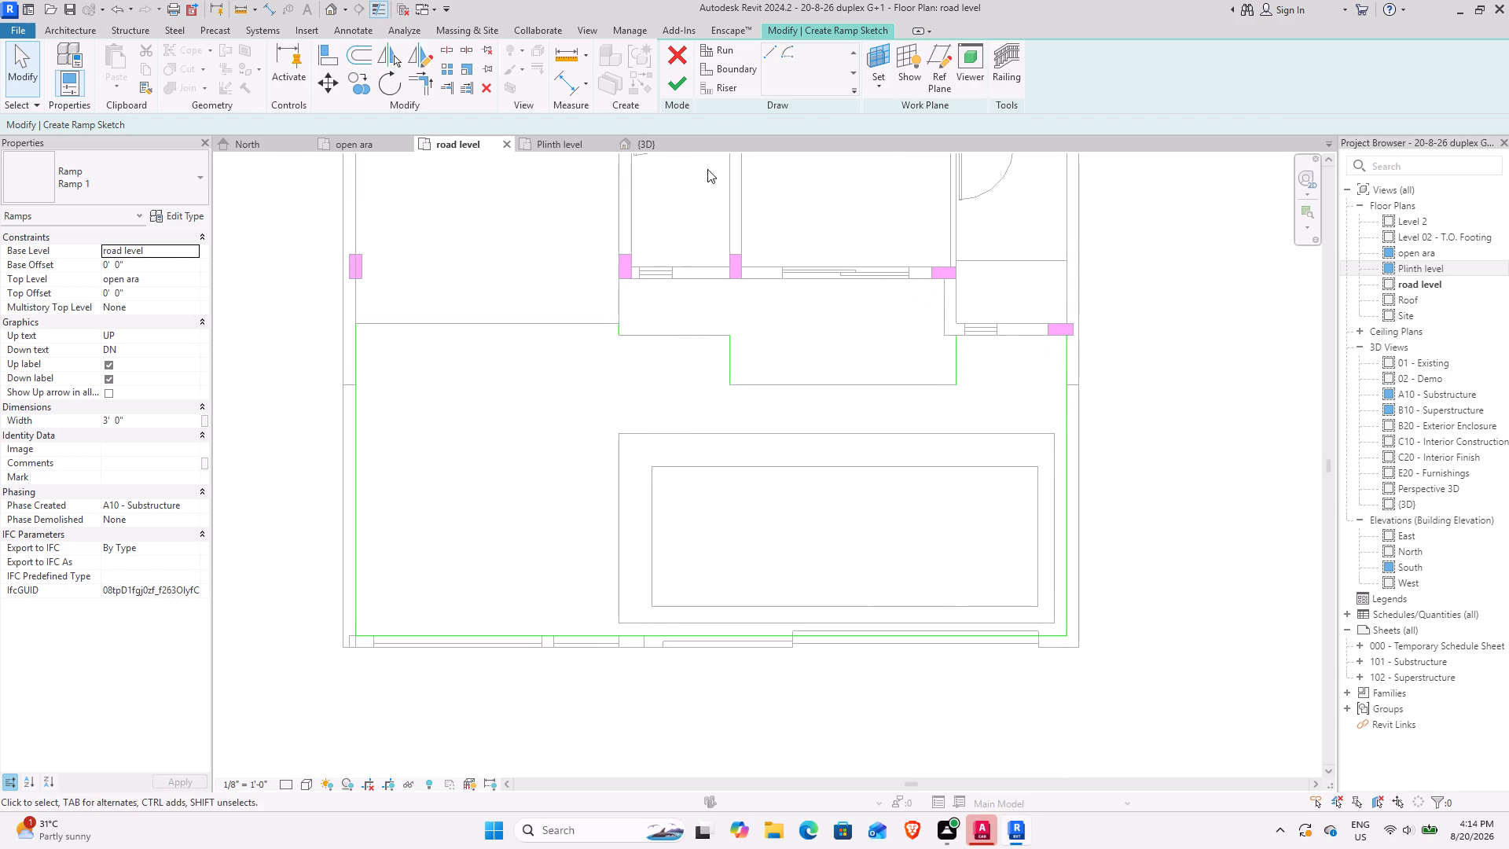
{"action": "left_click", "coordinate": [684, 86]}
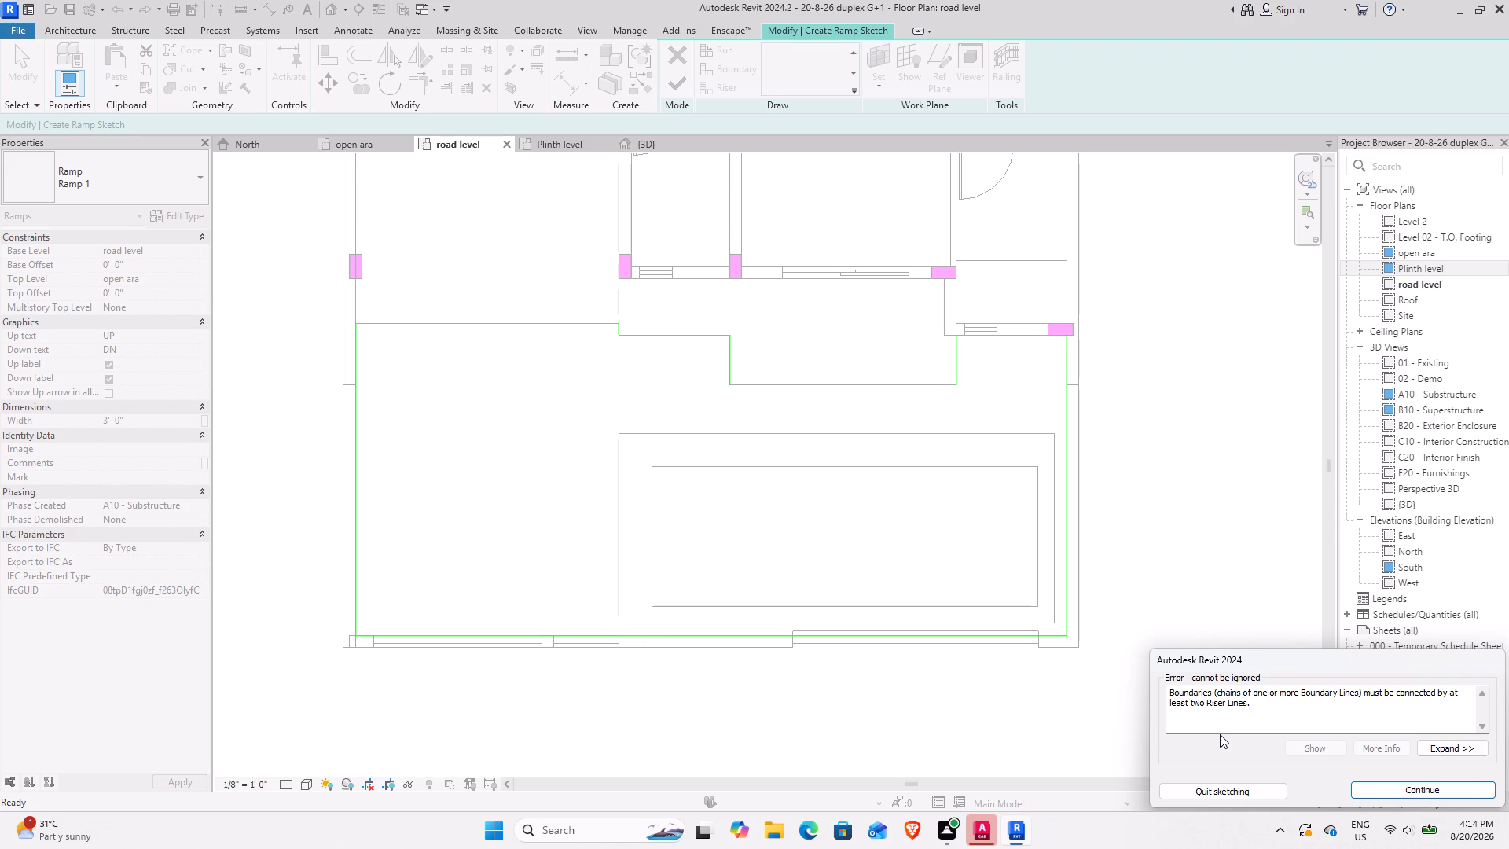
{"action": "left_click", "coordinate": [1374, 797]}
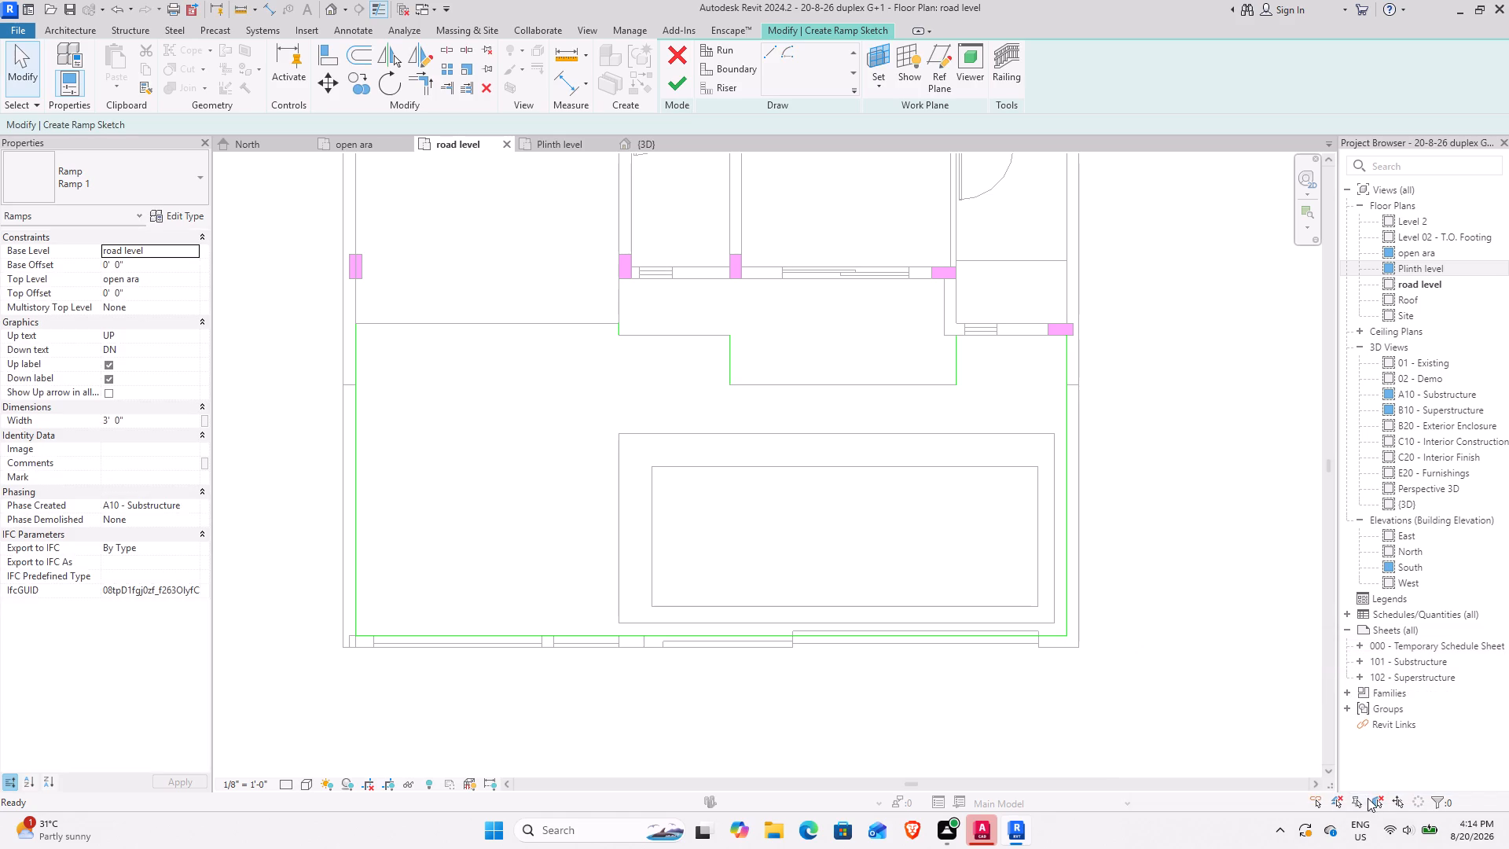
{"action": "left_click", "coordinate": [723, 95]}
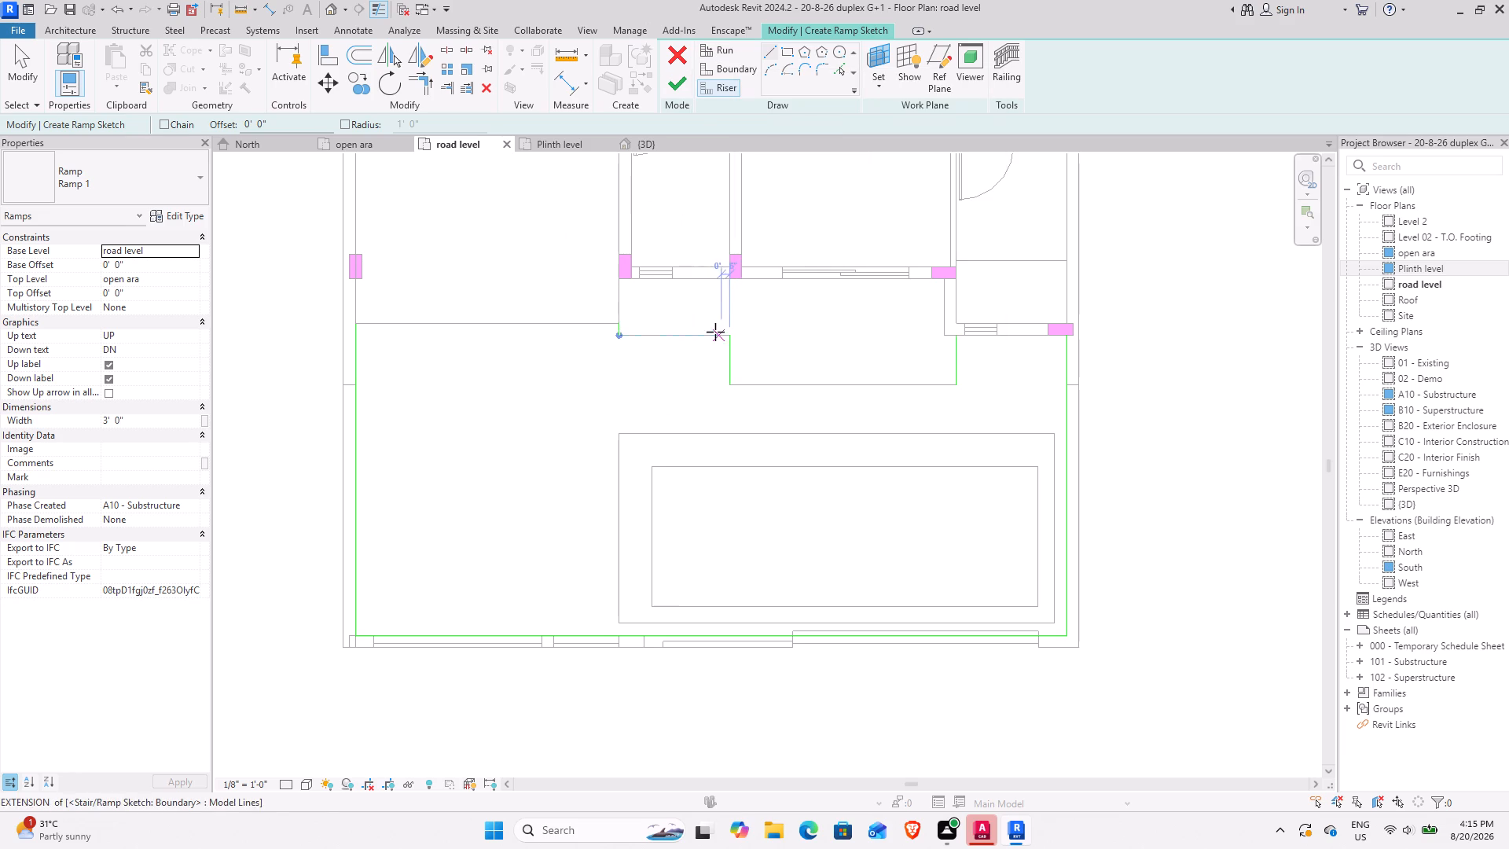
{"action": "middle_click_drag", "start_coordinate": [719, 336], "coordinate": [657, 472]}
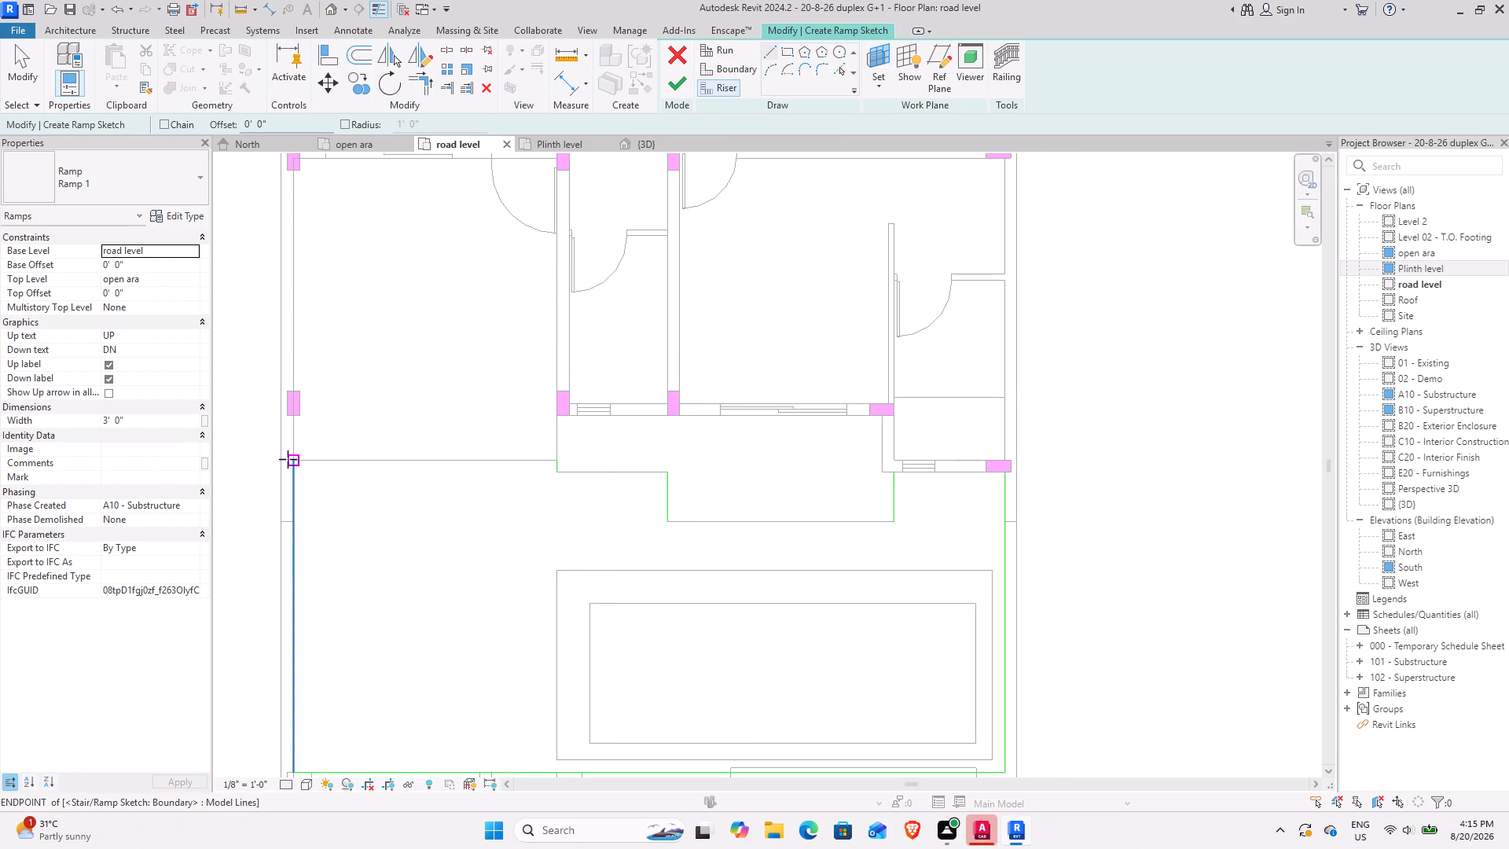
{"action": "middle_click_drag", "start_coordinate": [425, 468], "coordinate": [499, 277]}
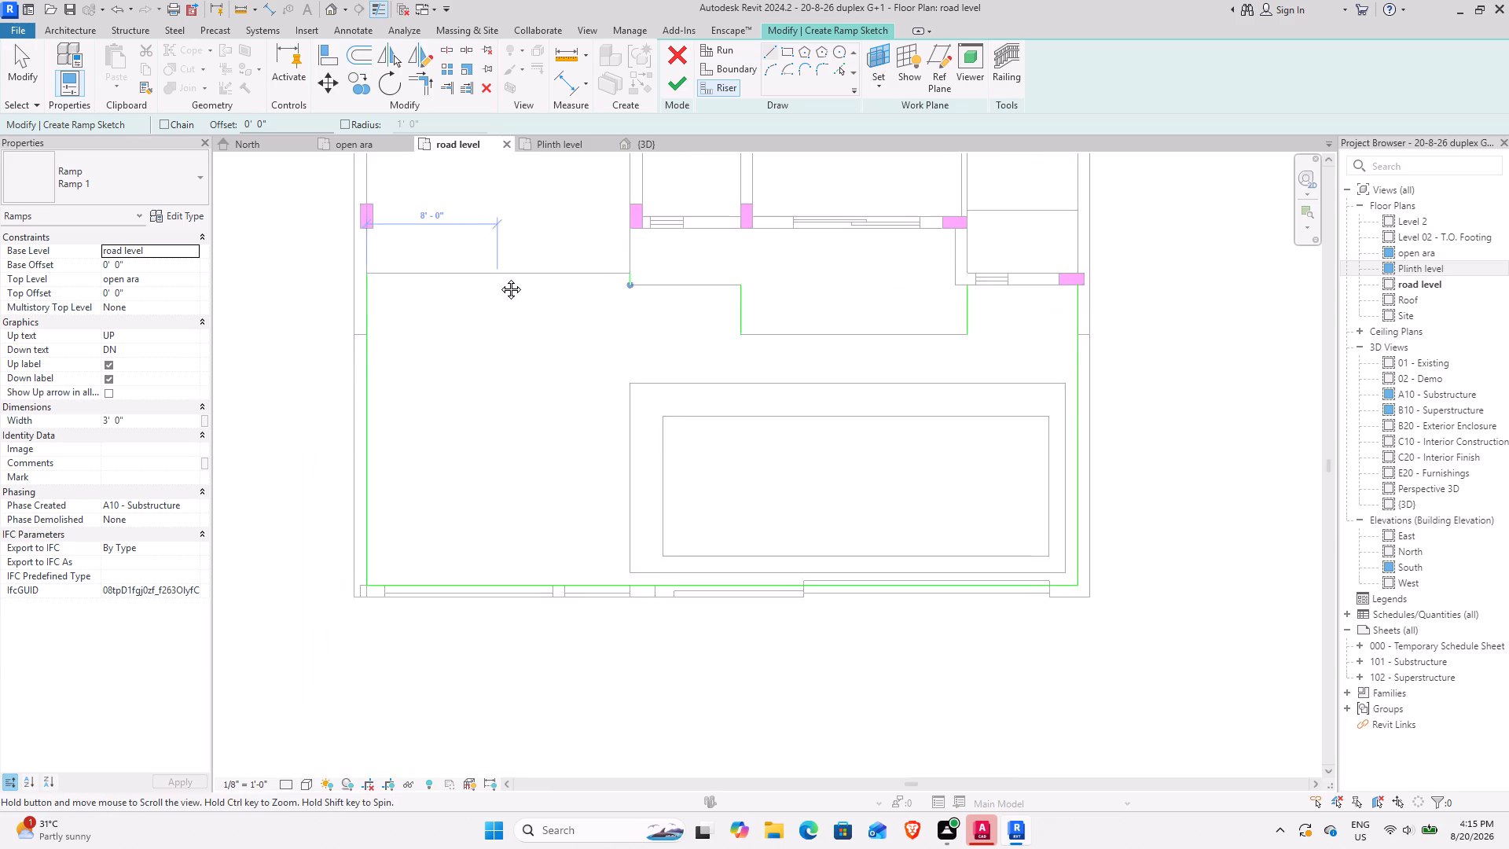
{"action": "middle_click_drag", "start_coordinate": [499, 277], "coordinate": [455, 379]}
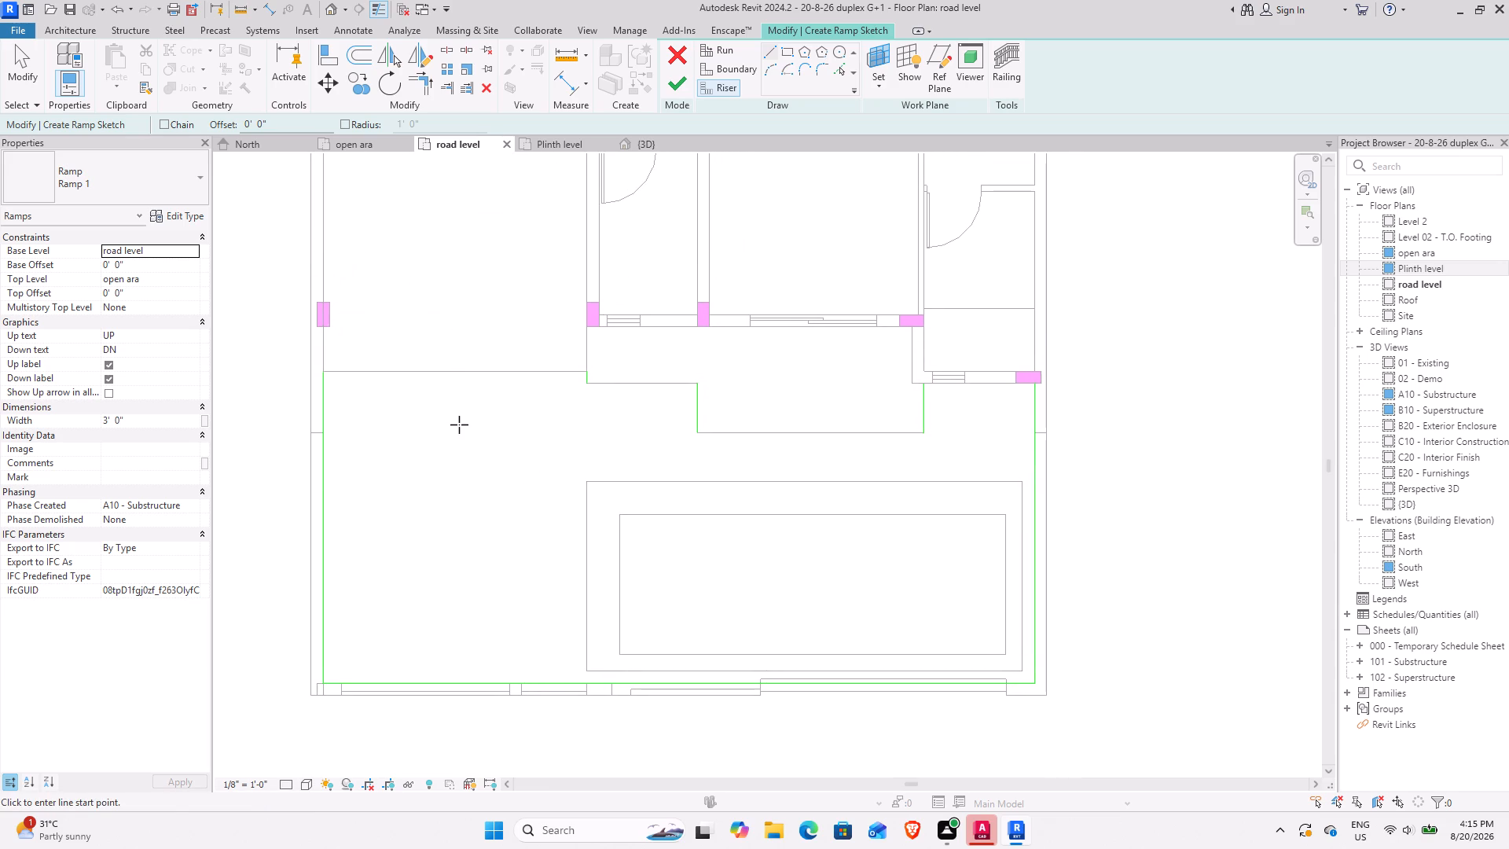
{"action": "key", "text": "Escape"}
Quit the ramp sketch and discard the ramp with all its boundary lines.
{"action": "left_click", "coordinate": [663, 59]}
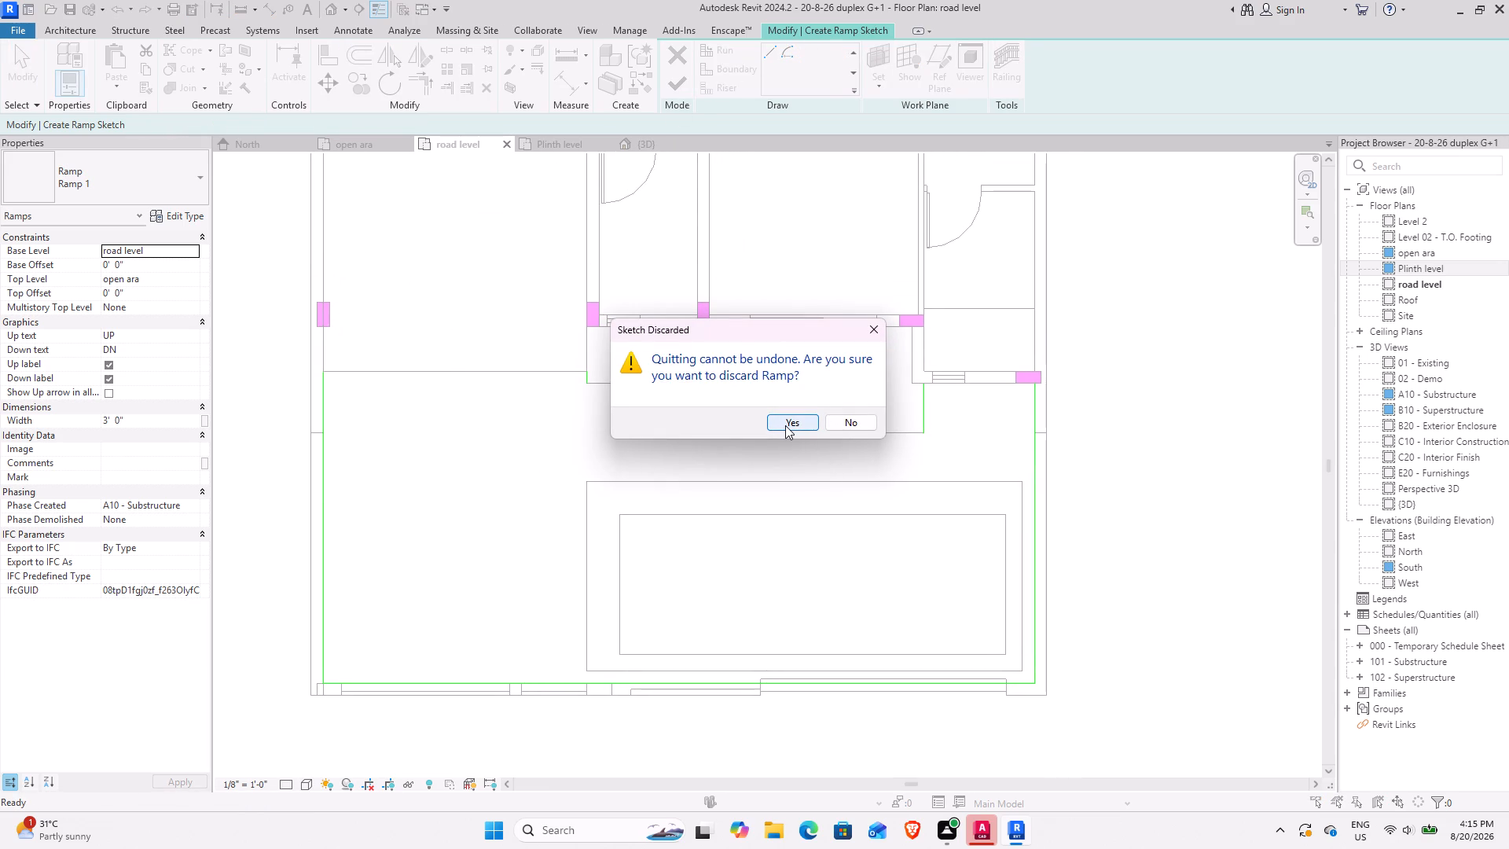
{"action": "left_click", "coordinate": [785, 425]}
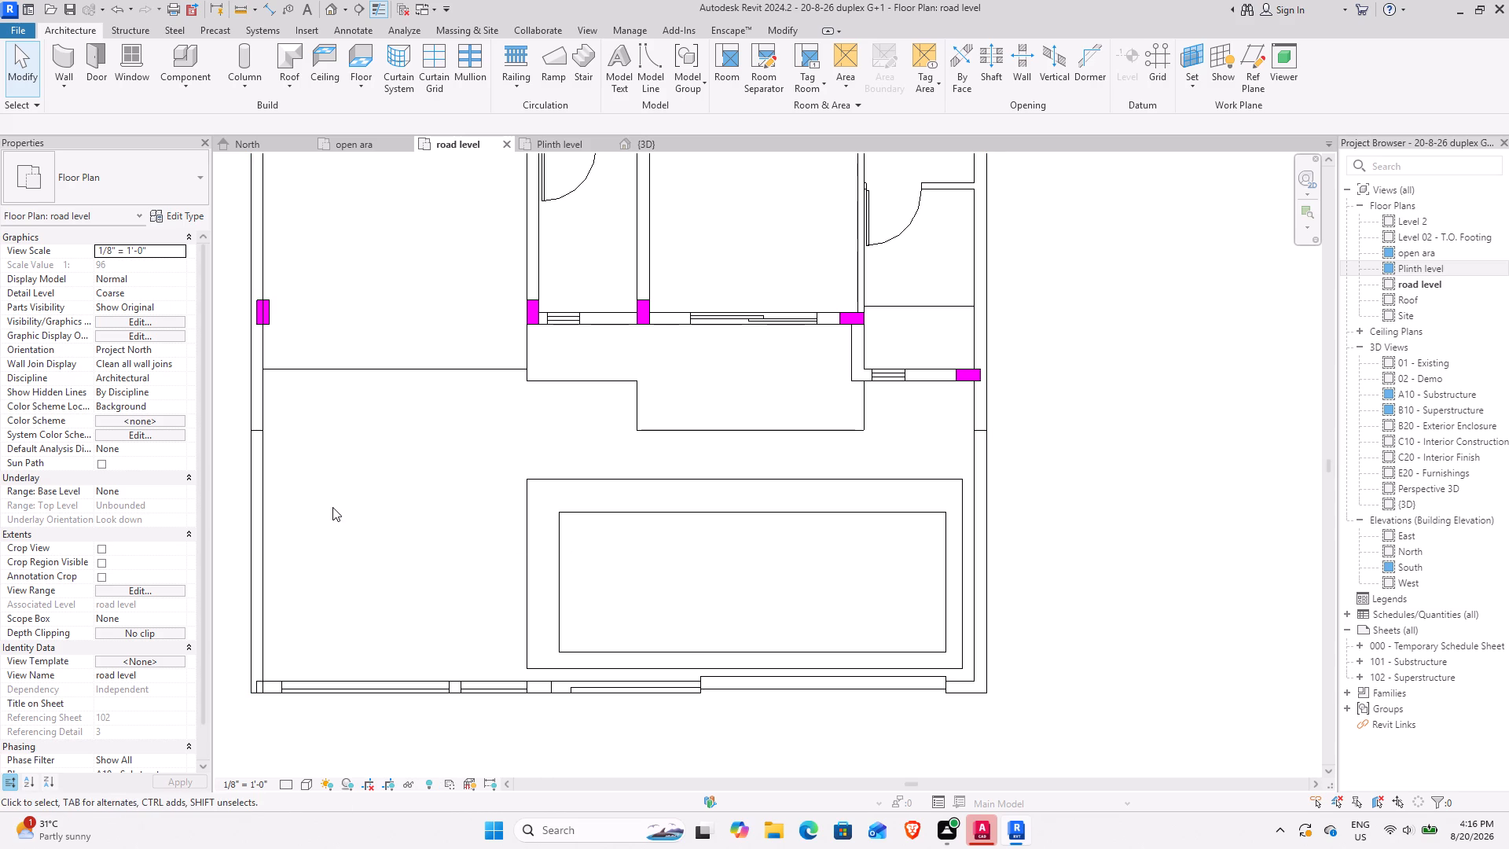
Create a straight 3'-0" wide ramp run 17'-7" long, centred on the side wall's inner face and ending at the plinth edge.
{"action": "left_click", "coordinate": [550, 58]}
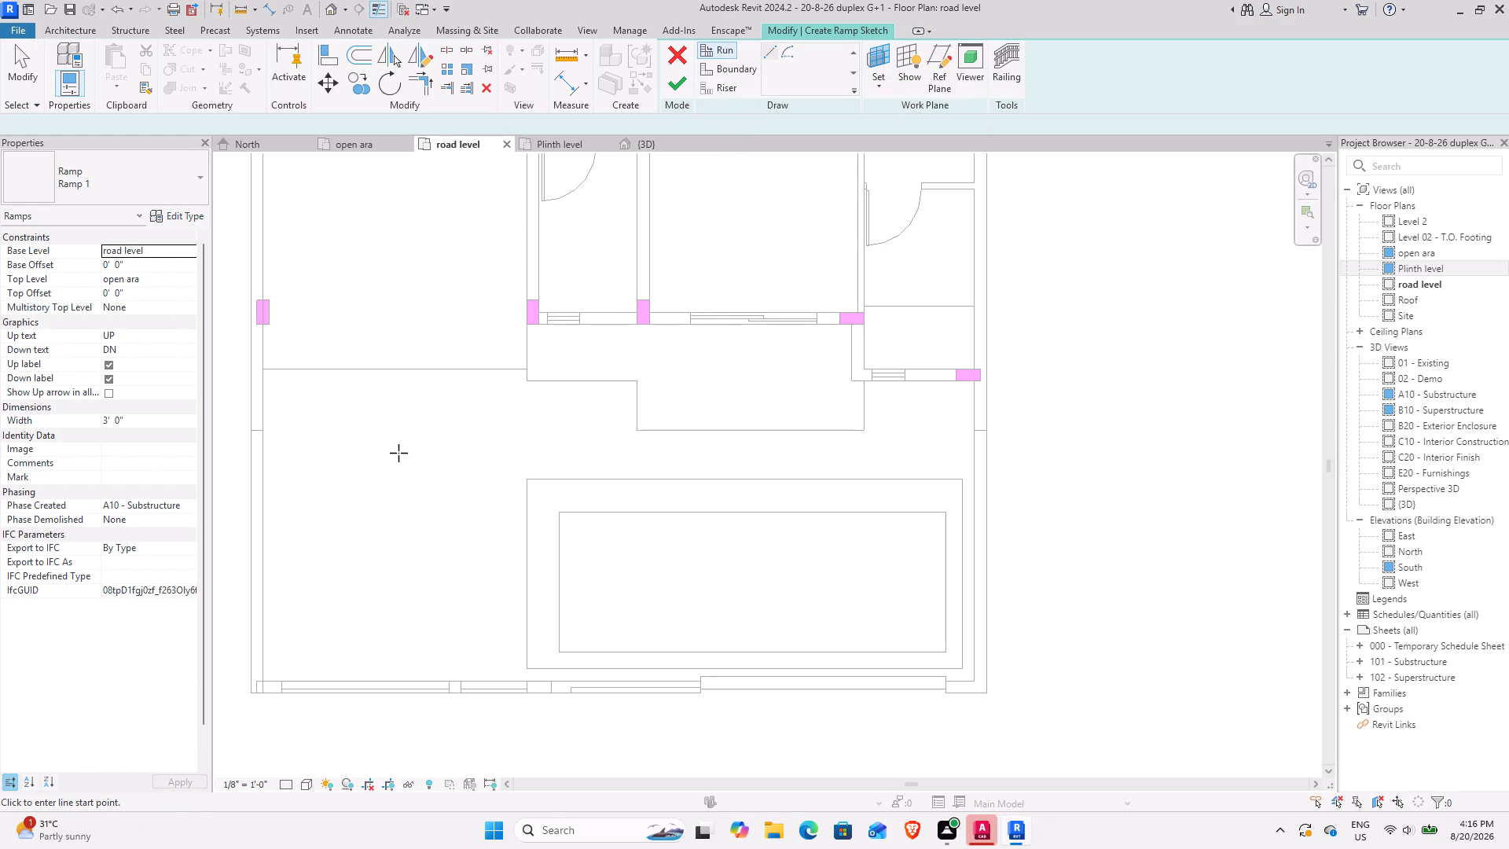
{"action": "left_click", "coordinate": [261, 682]}
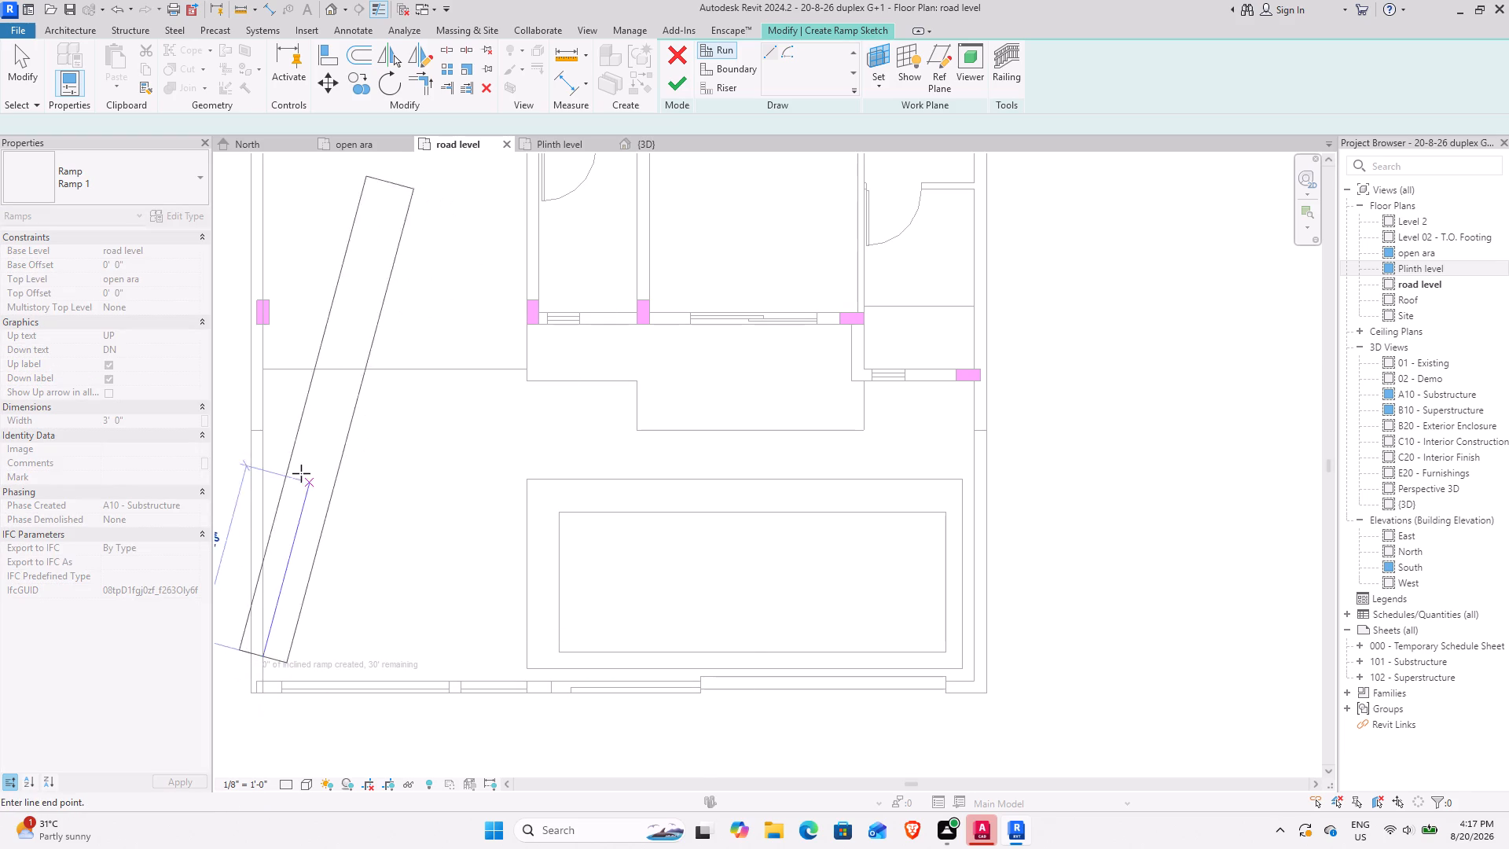
{"action": "left_click", "coordinate": [265, 364]}
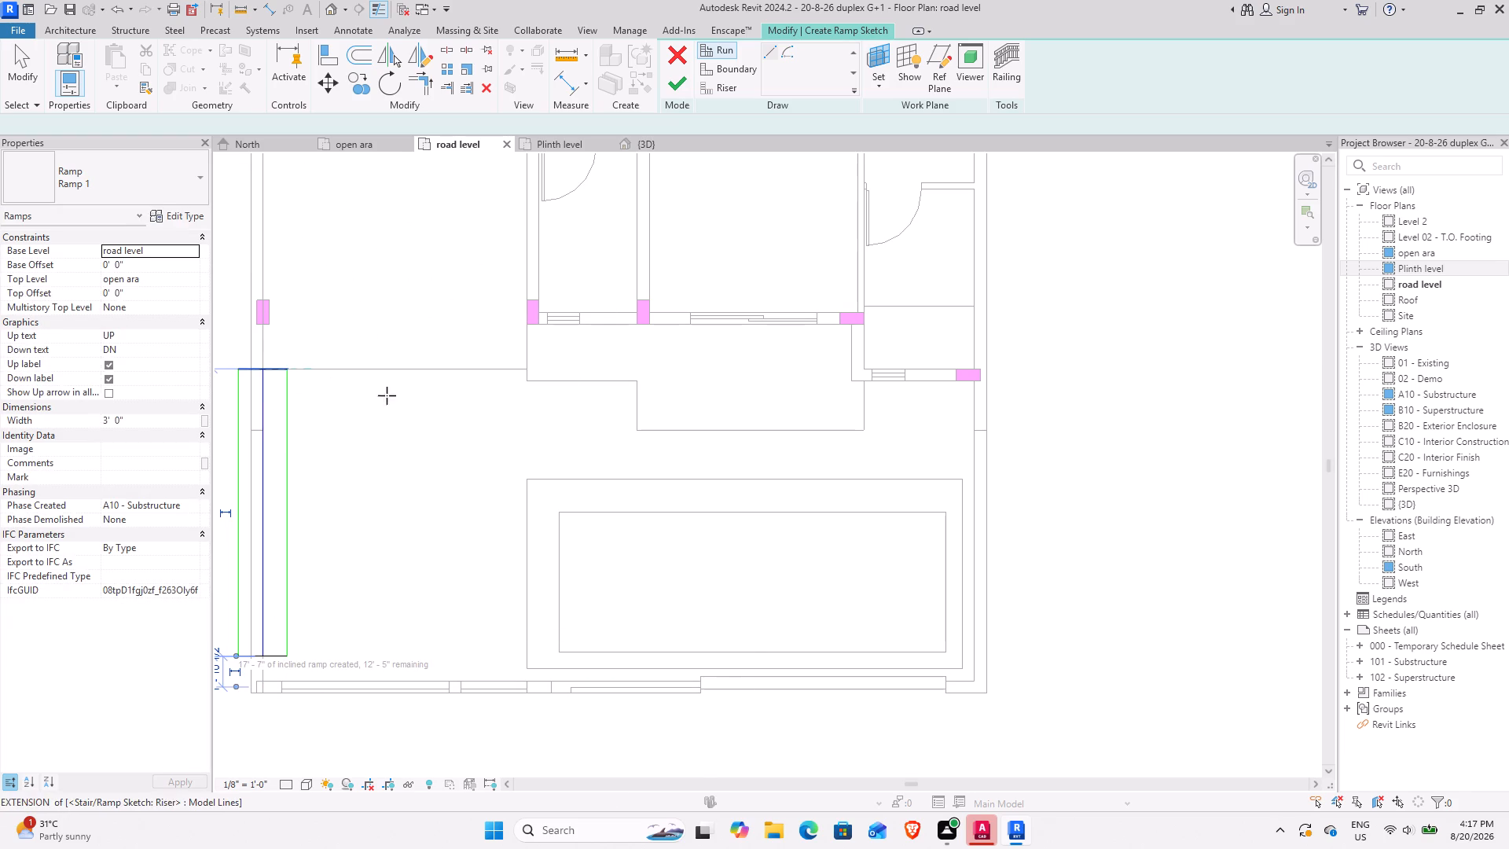
{"action": "middle_click_drag", "start_coordinate": [334, 582], "coordinate": [549, 563]}
{"action": "scroll", "coordinate": [559, 450], "scroll_direction": "up", "scroll_amount": 2}
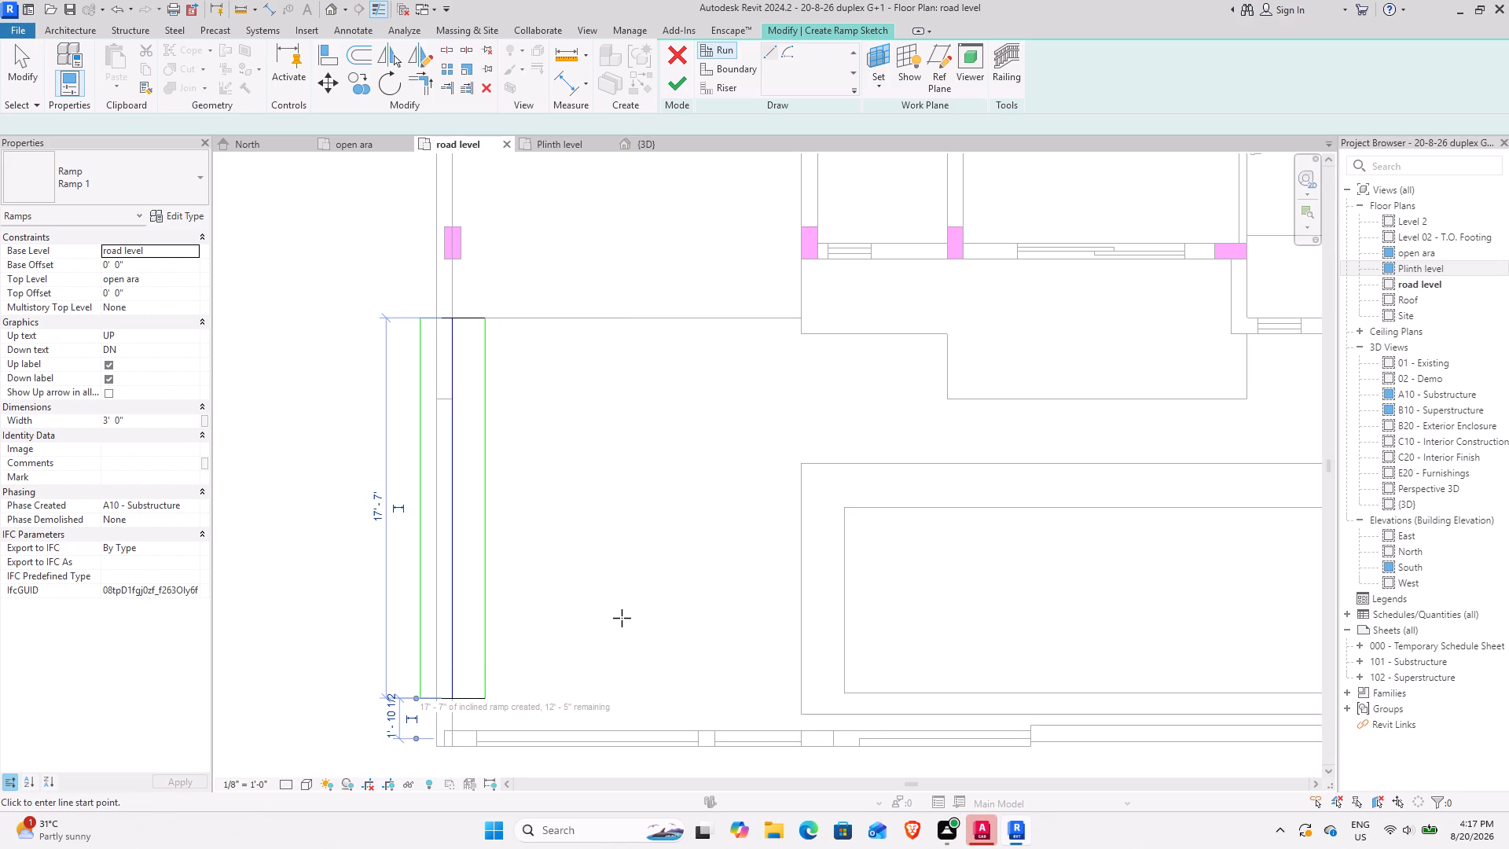
{"action": "key", "text": "Escape"}
{"action": "key", "text": "Escape"}
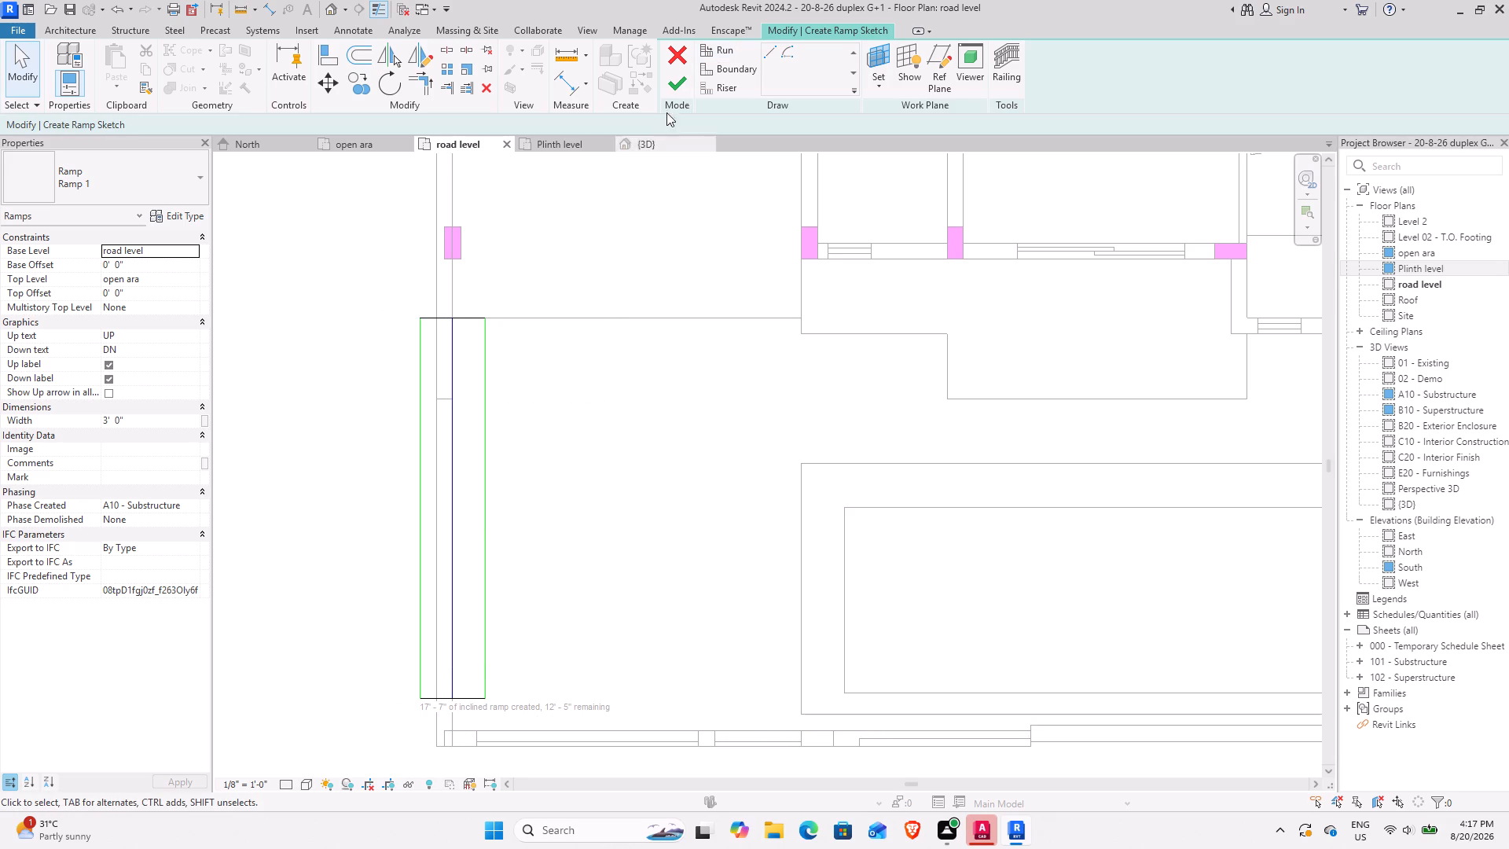
{"action": "left_click", "coordinate": [684, 77]}
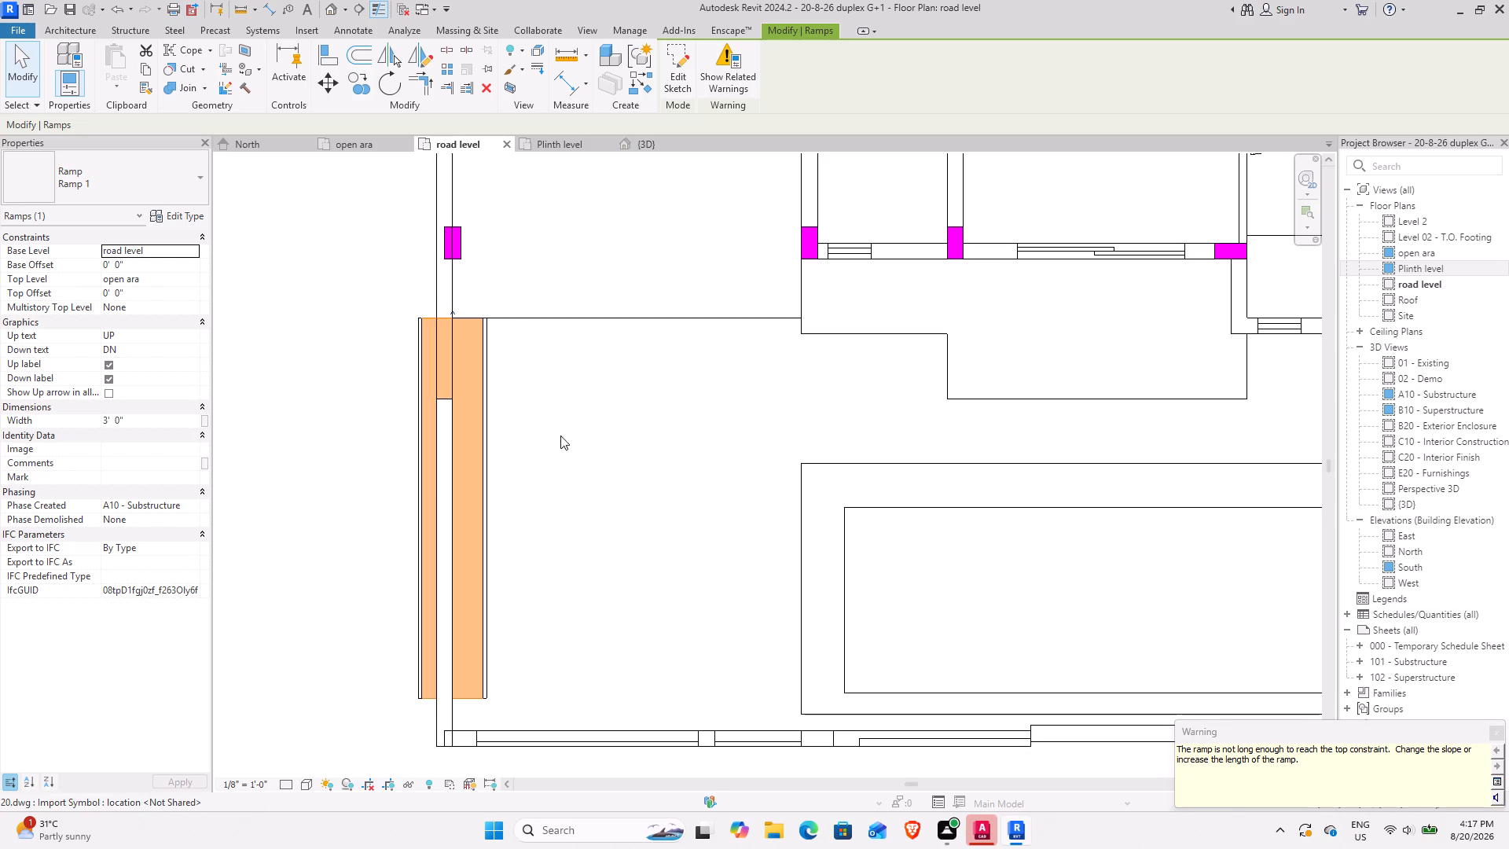
Examine the new ramp along the side wall from several angles in the 3D view.
{"action": "left_click", "coordinate": [652, 147]}
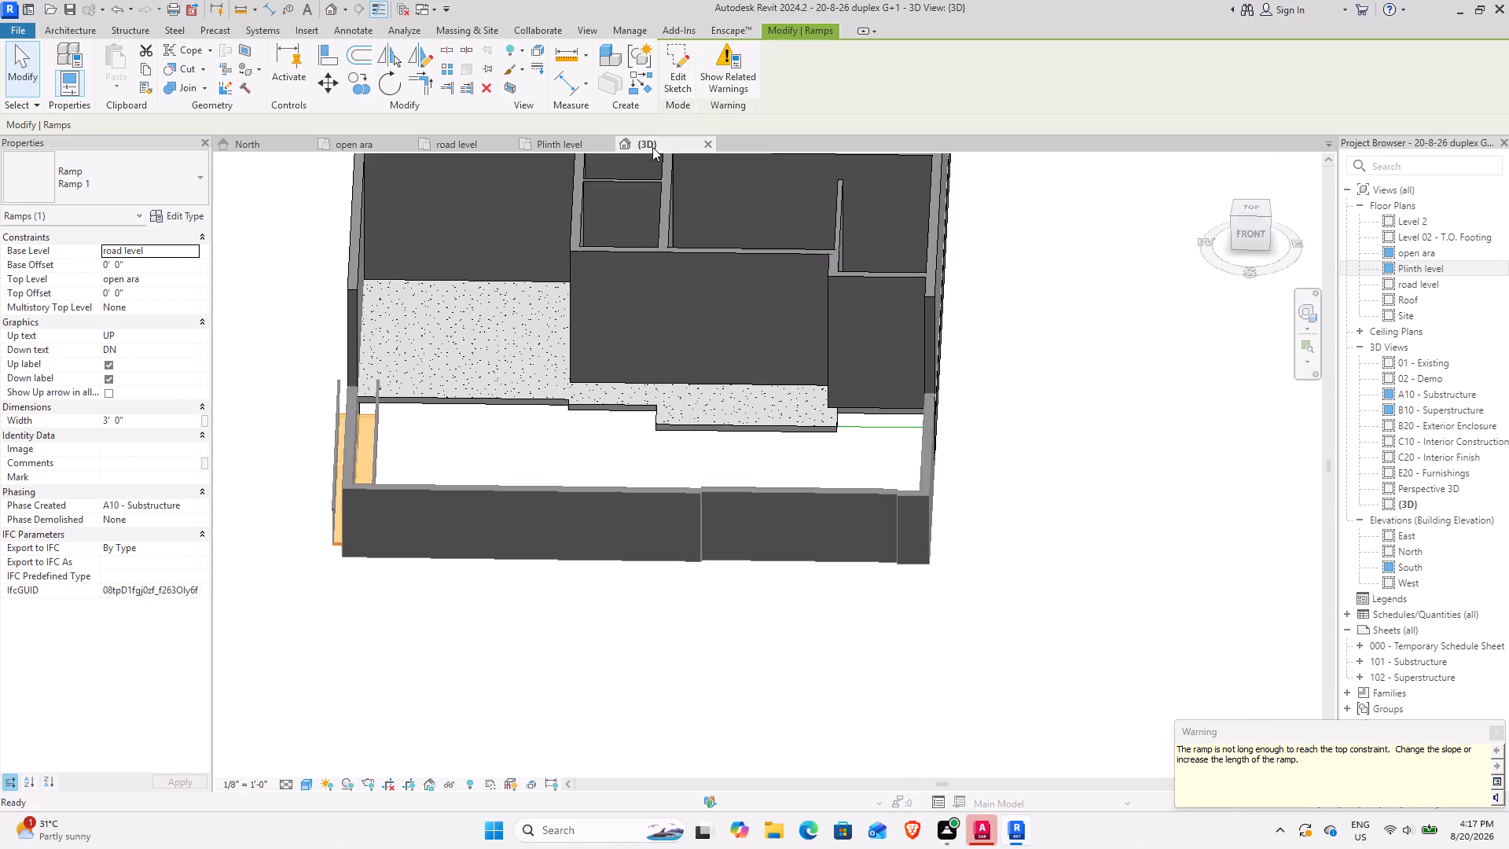
{"action": "middle_click_drag", "start_coordinate": [403, 556], "coordinate": [440, 590], "text": "shift"}
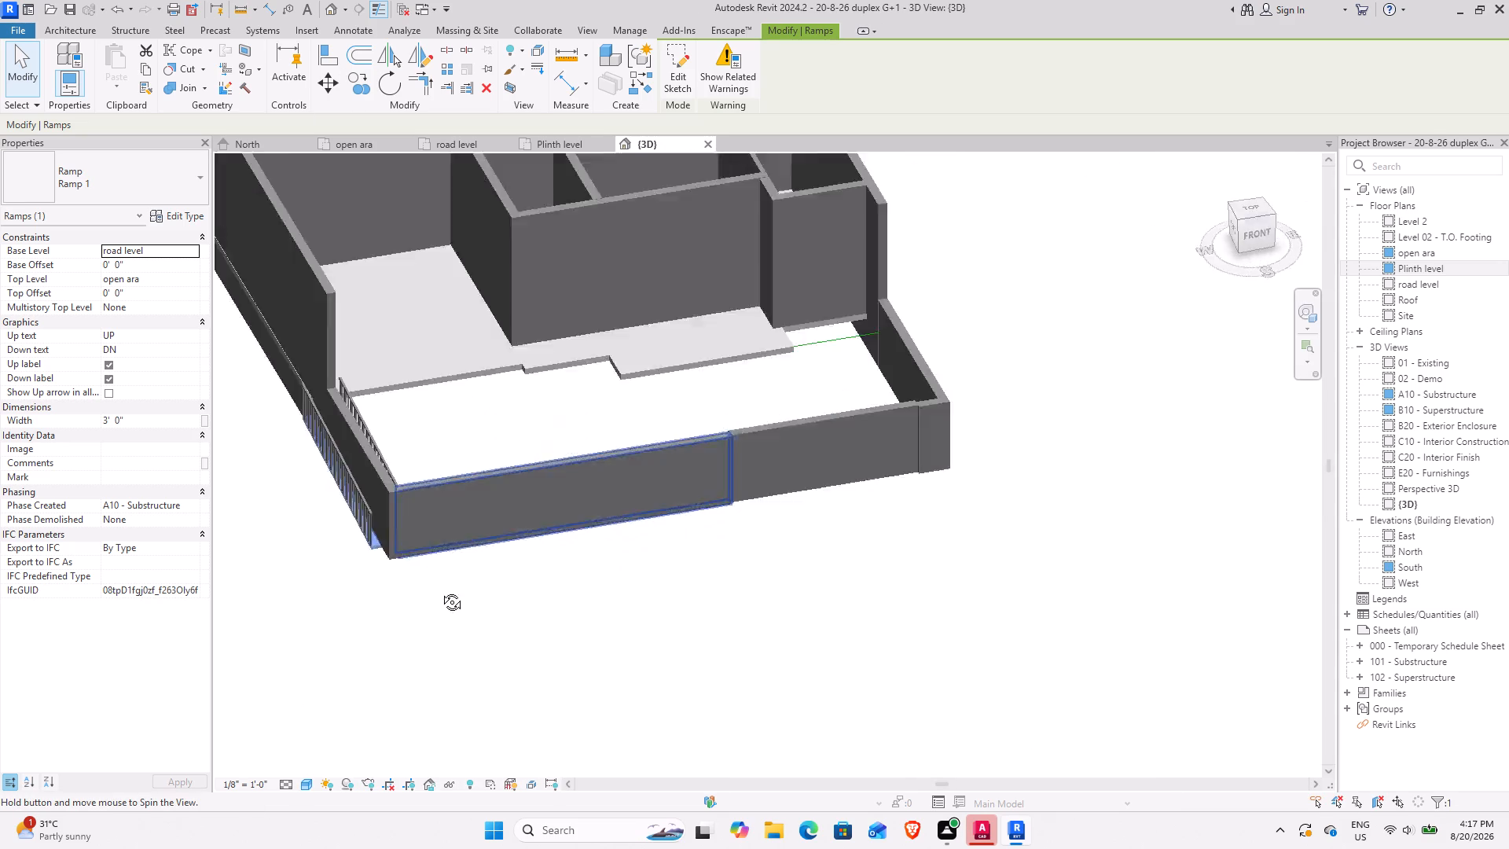
{"action": "middle_click_drag", "start_coordinate": [440, 590], "coordinate": [347, 663], "text": "shift"}
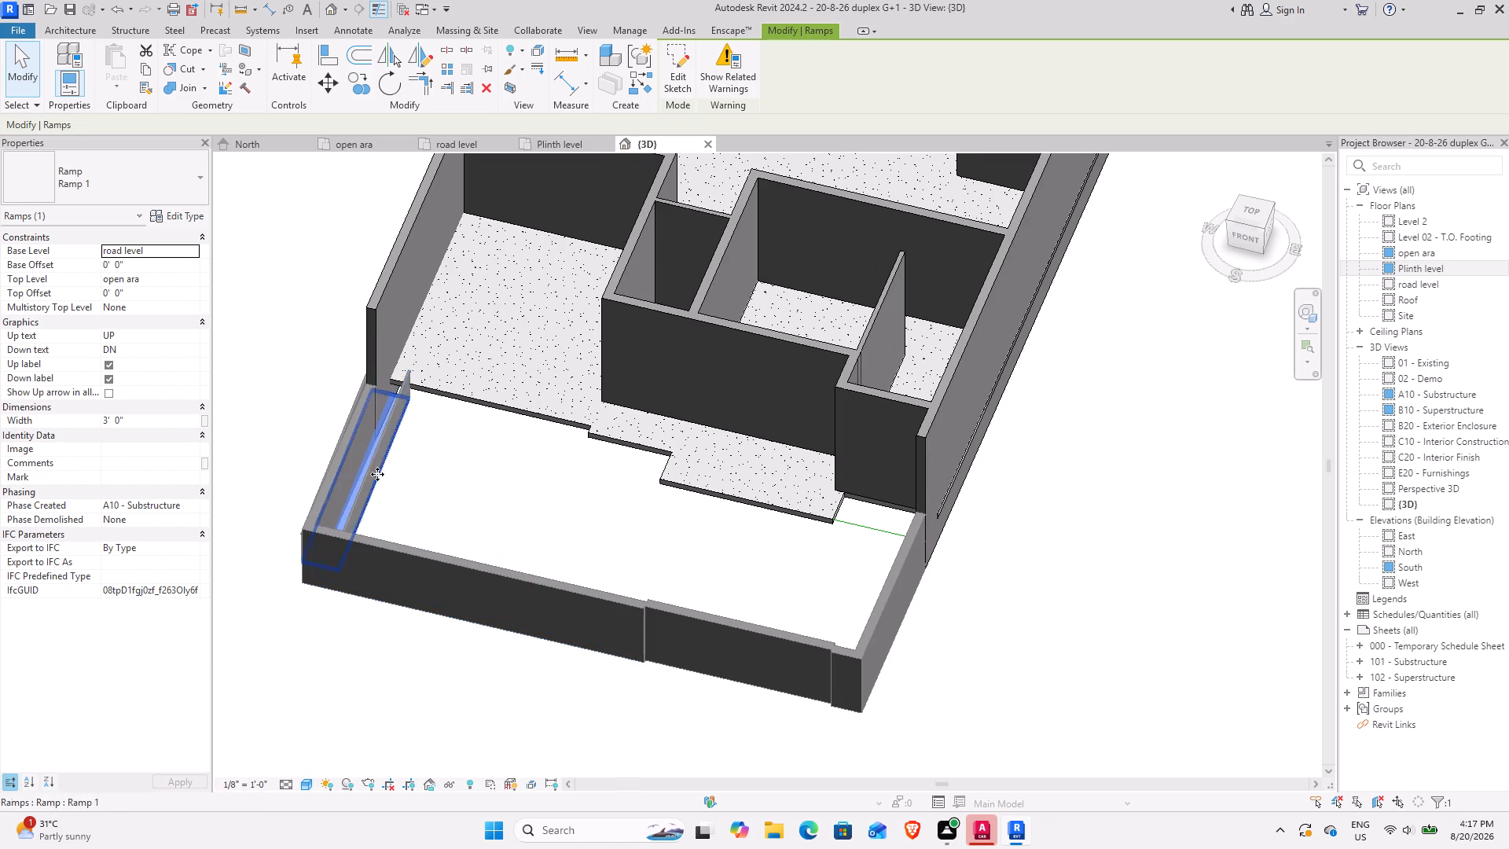
{"action": "middle_click_drag", "start_coordinate": [390, 469], "coordinate": [461, 465], "text": "shift"}
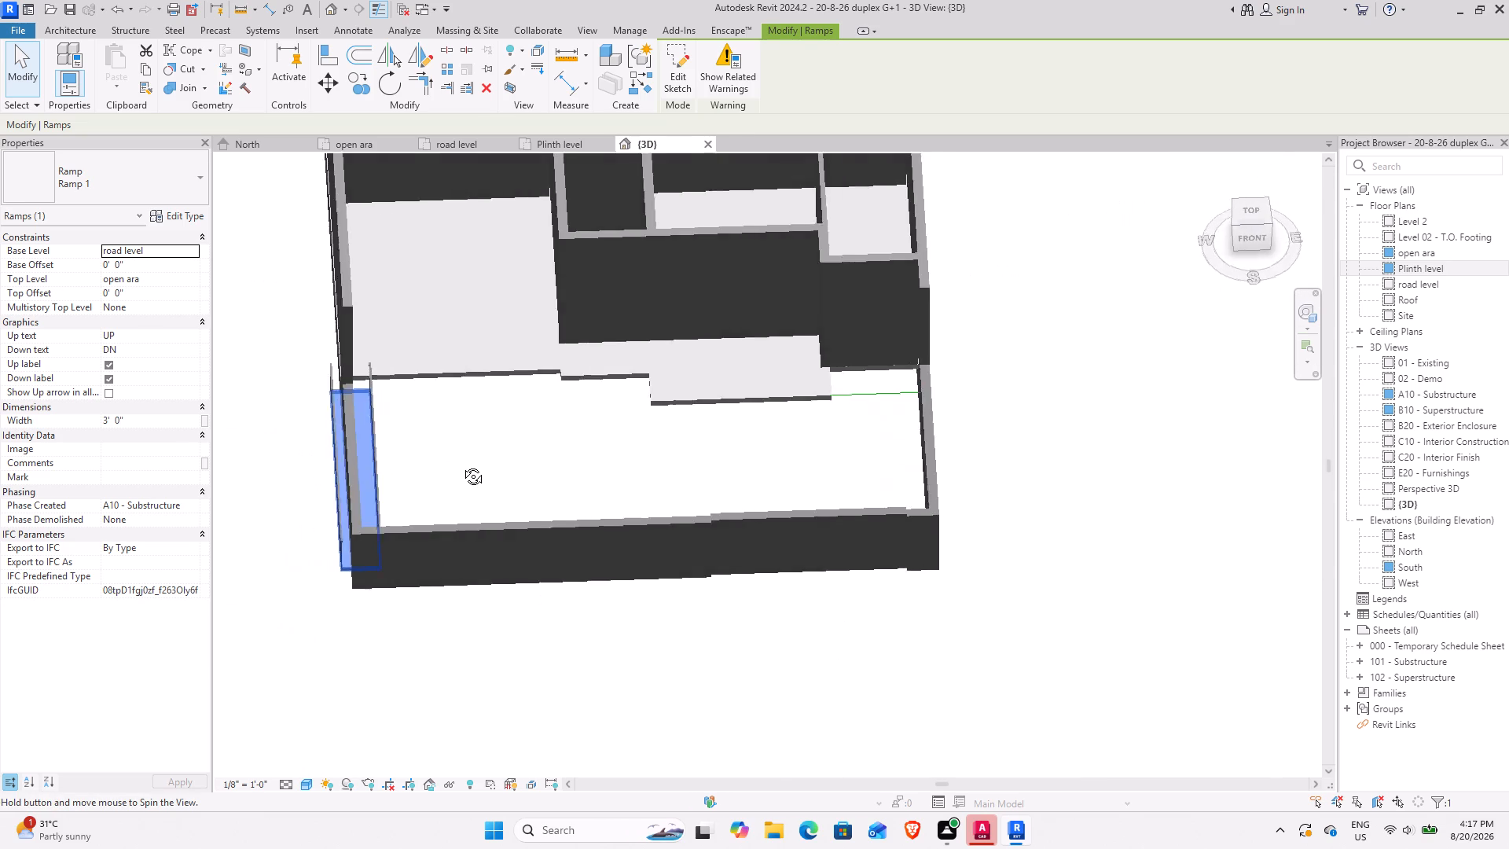
{"action": "middle_click_drag", "start_coordinate": [461, 465], "coordinate": [373, 452], "text": "shift"}
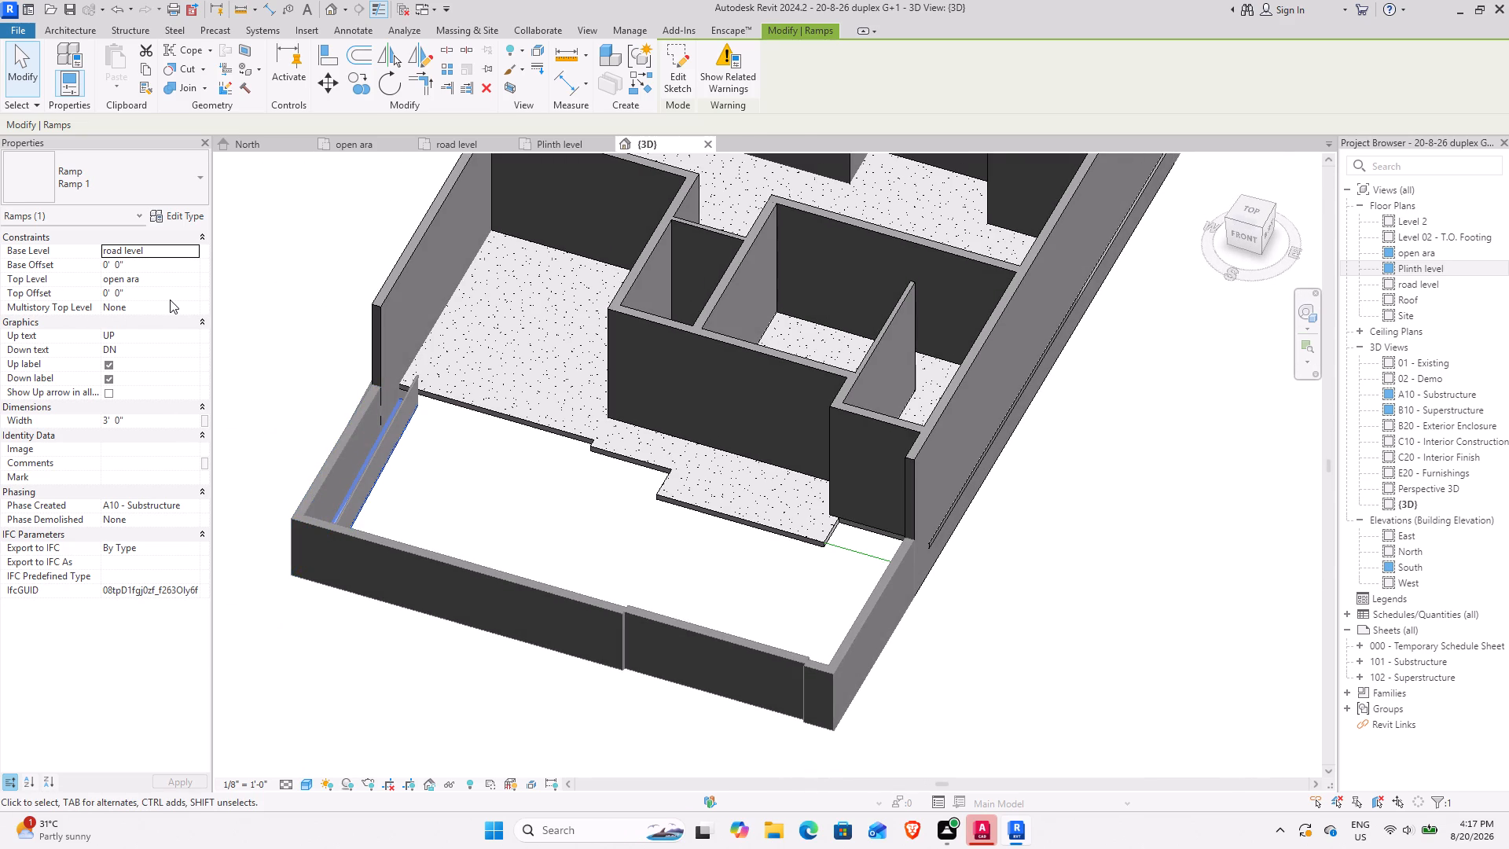
{"action": "middle_click_drag", "start_coordinate": [241, 499], "coordinate": [421, 431], "text": "shift"}
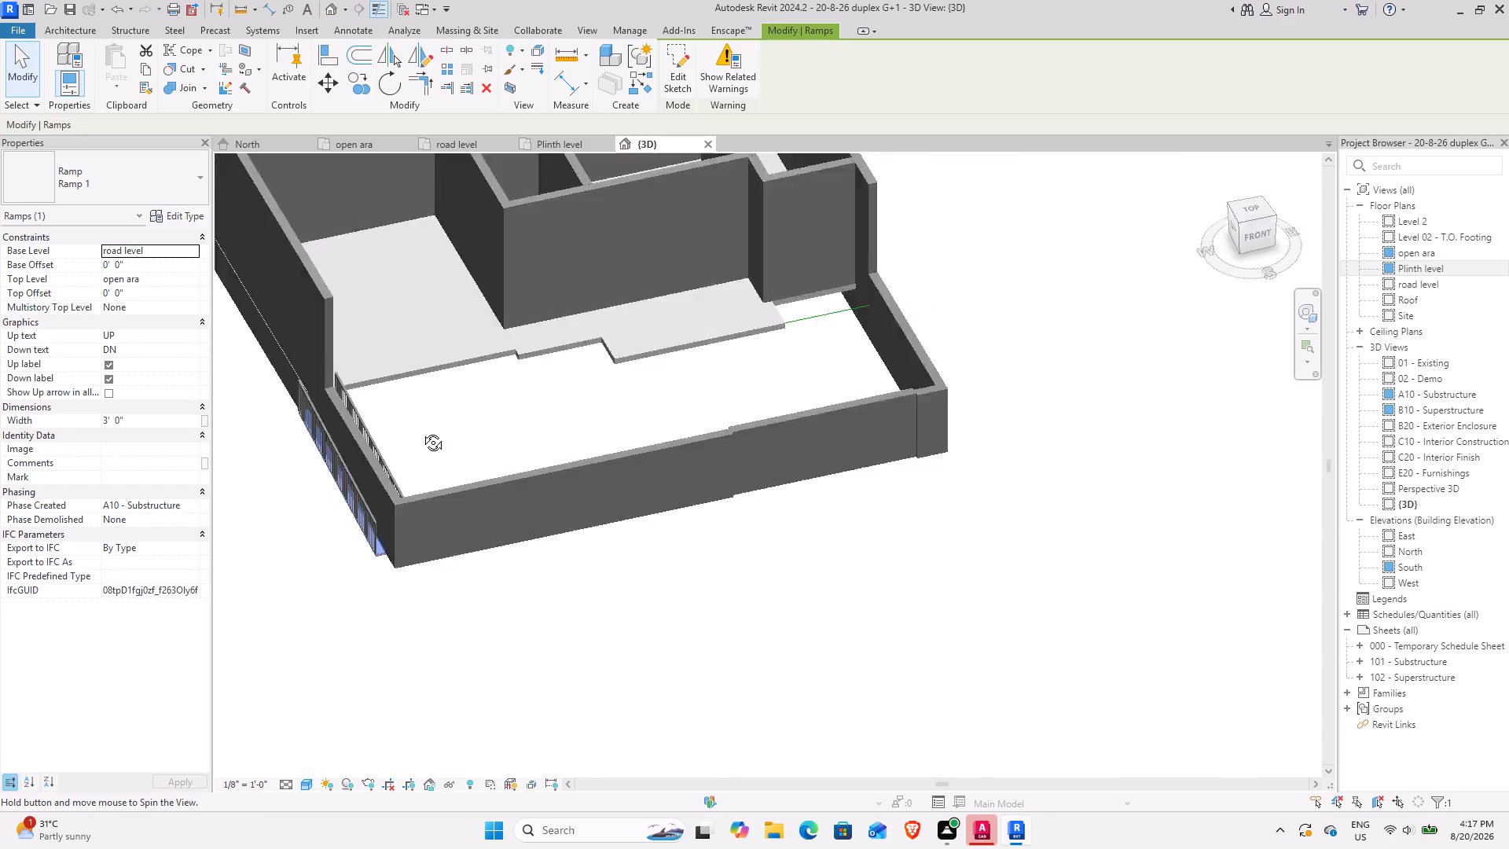
{"action": "middle_click_drag", "start_coordinate": [421, 431], "coordinate": [302, 473], "text": "shift"}
Open the ramp's sketch for editing and show it in the Plinth level floor plan.
{"action": "left_click", "coordinate": [679, 64]}
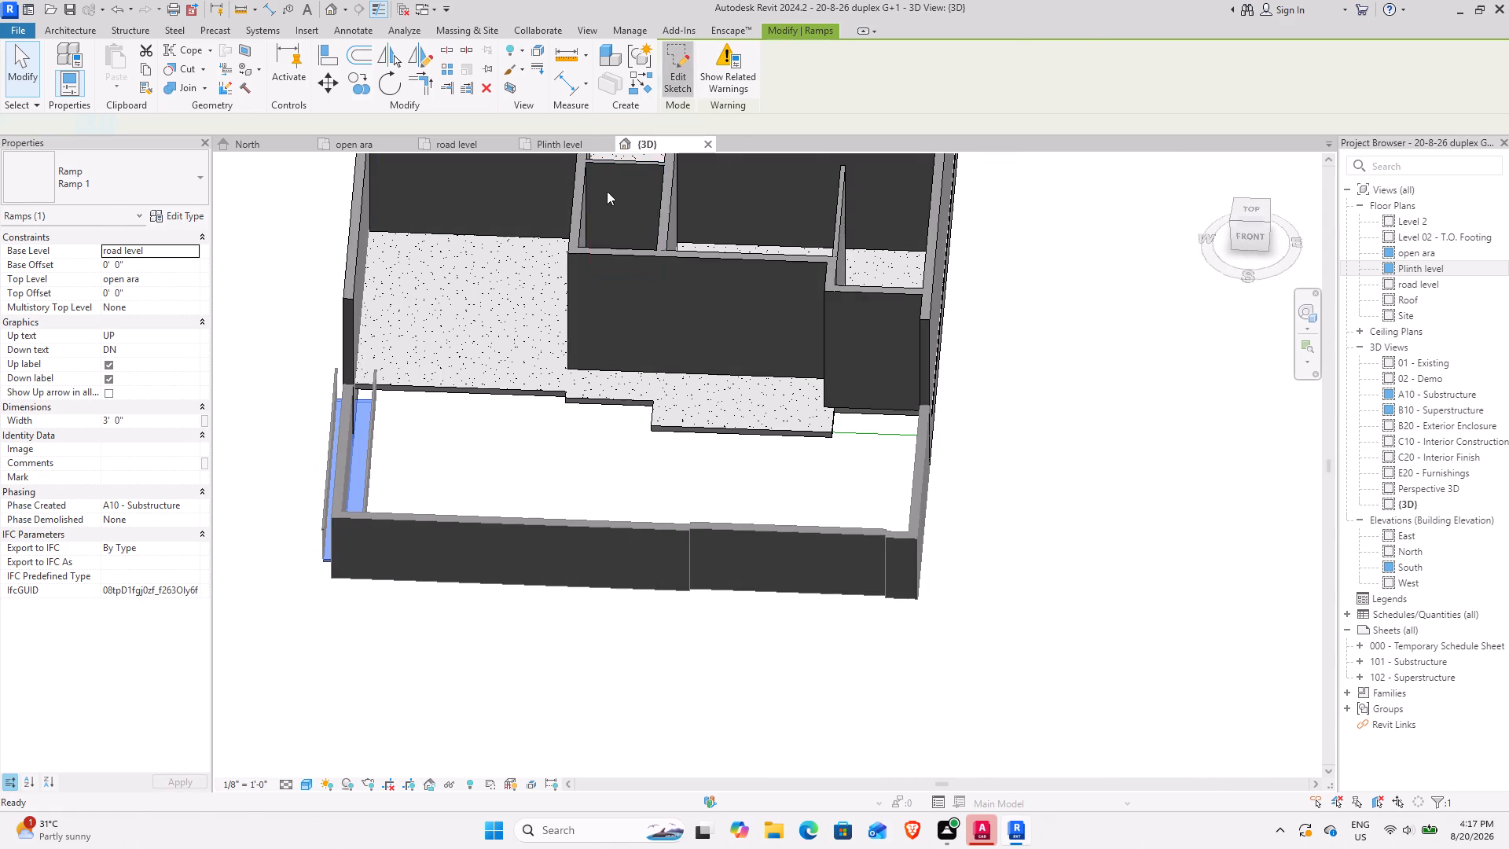
{"action": "middle_click_drag", "start_coordinate": [377, 458], "coordinate": [385, 510], "text": "shift"}
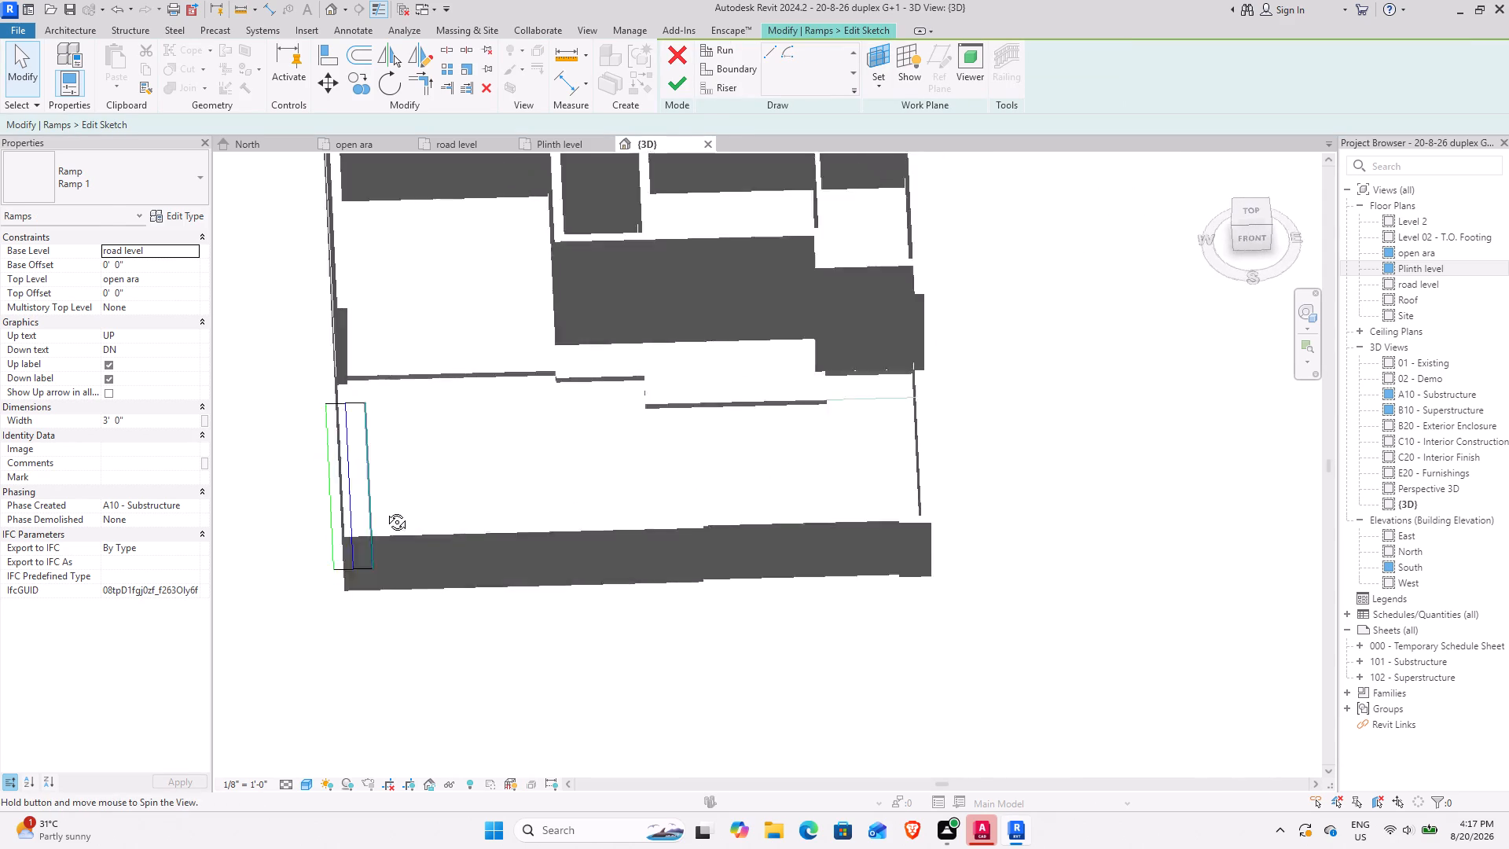
{"action": "middle_click_drag", "start_coordinate": [385, 510], "coordinate": [376, 523], "text": "shift"}
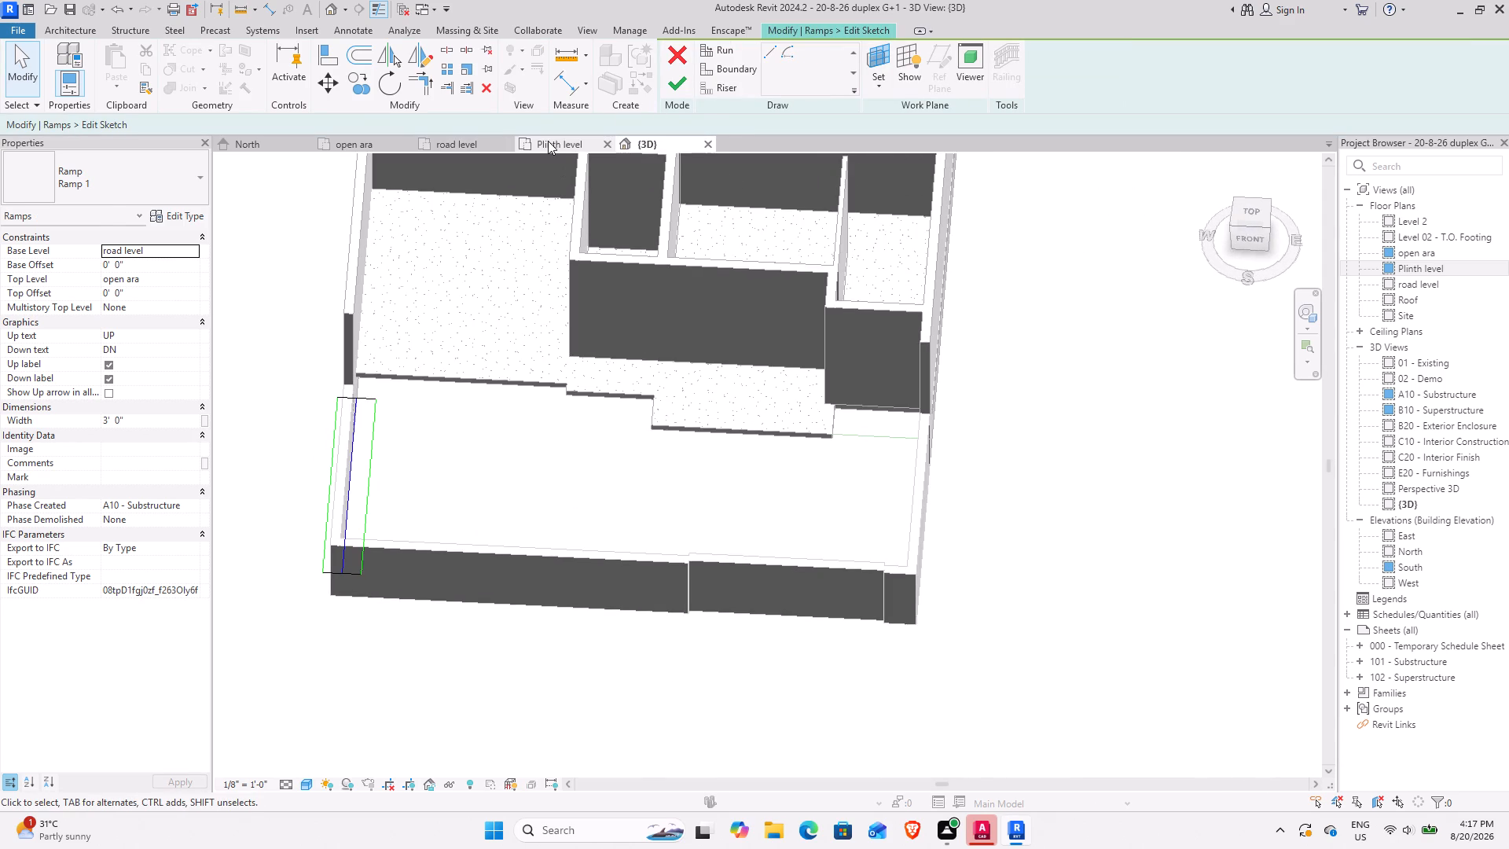
{"action": "left_click", "coordinate": [548, 141]}
{"action": "scroll", "coordinate": [467, 495], "scroll_direction": "down", "scroll_amount": 4}
{"action": "middle_click_drag", "start_coordinate": [357, 538], "coordinate": [720, 251]}
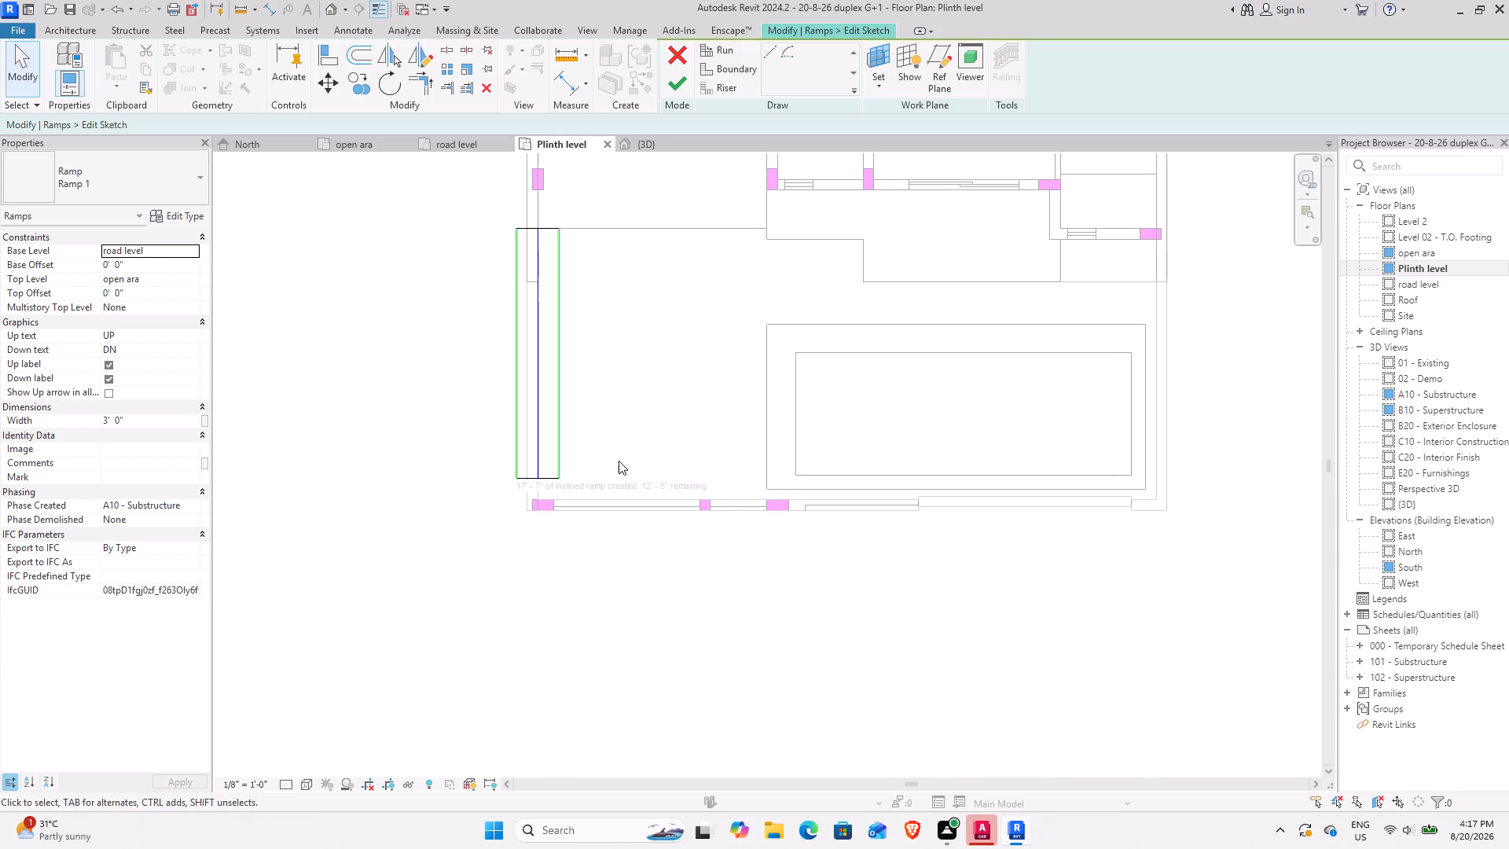
{"action": "scroll", "coordinate": [564, 319], "scroll_direction": "up", "scroll_amount": 2}
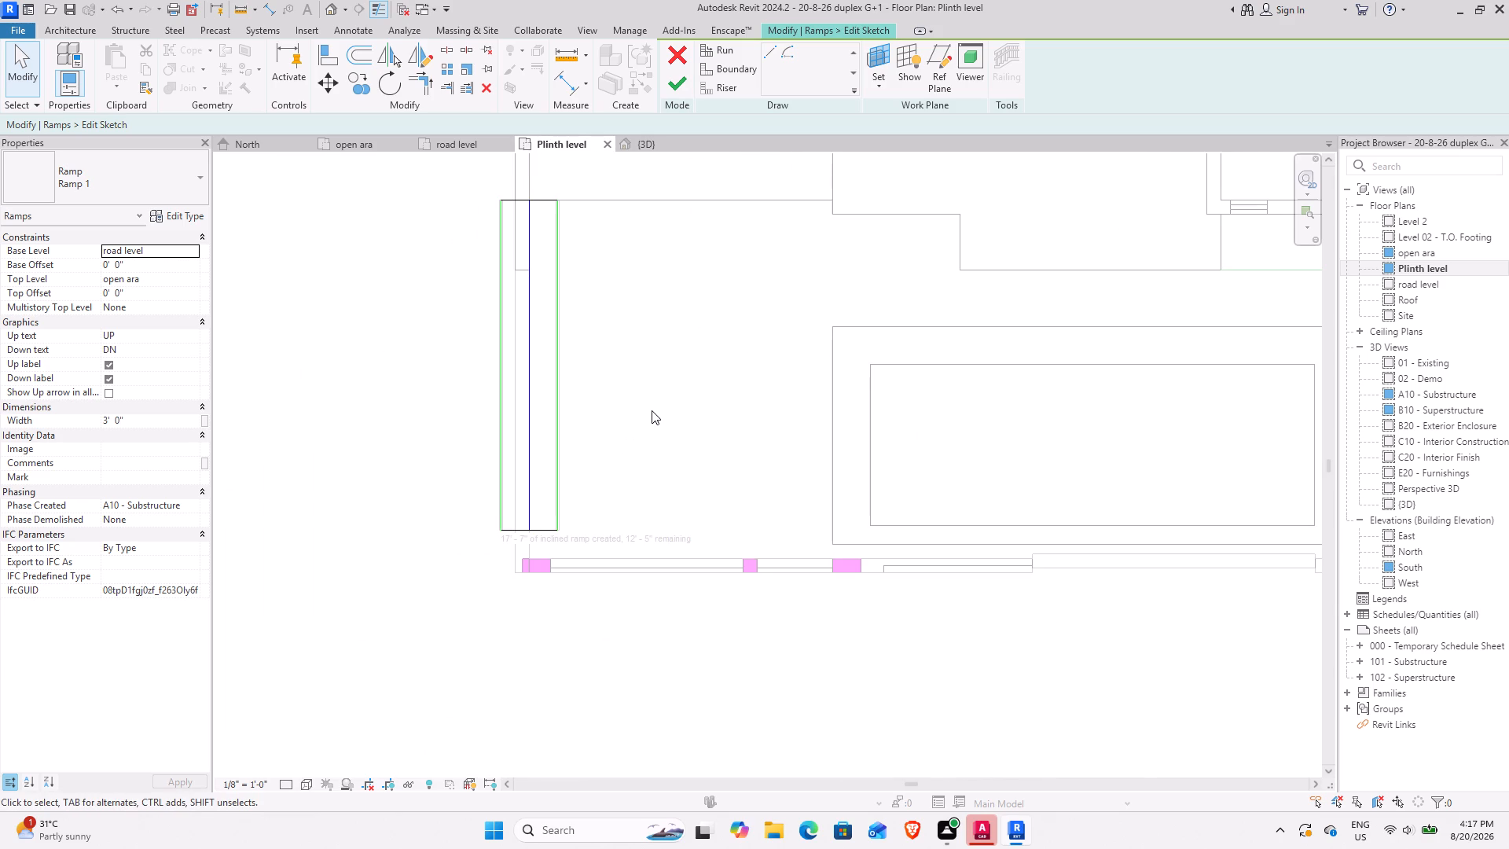
{"action": "middle_click_drag", "start_coordinate": [664, 339], "coordinate": [630, 510]}
{"action": "scroll", "coordinate": [629, 508], "scroll_direction": "down", "scroll_amount": 2}
{"action": "middle_click_drag", "start_coordinate": [617, 503], "coordinate": [576, 458]}
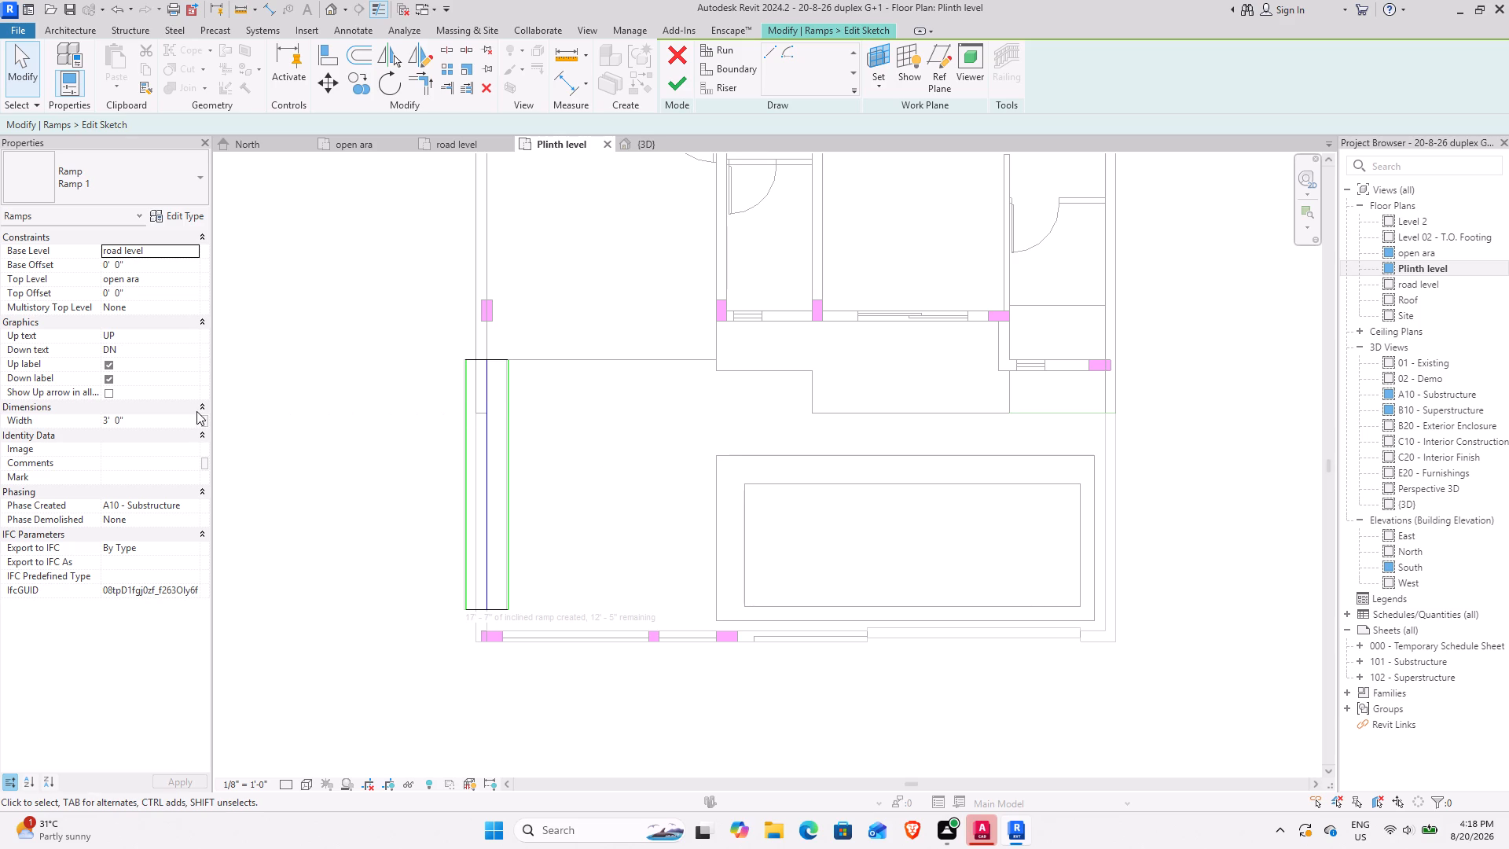
Review the type properties of Ramp 1 without changing them.
{"action": "left_click", "coordinate": [189, 213]}
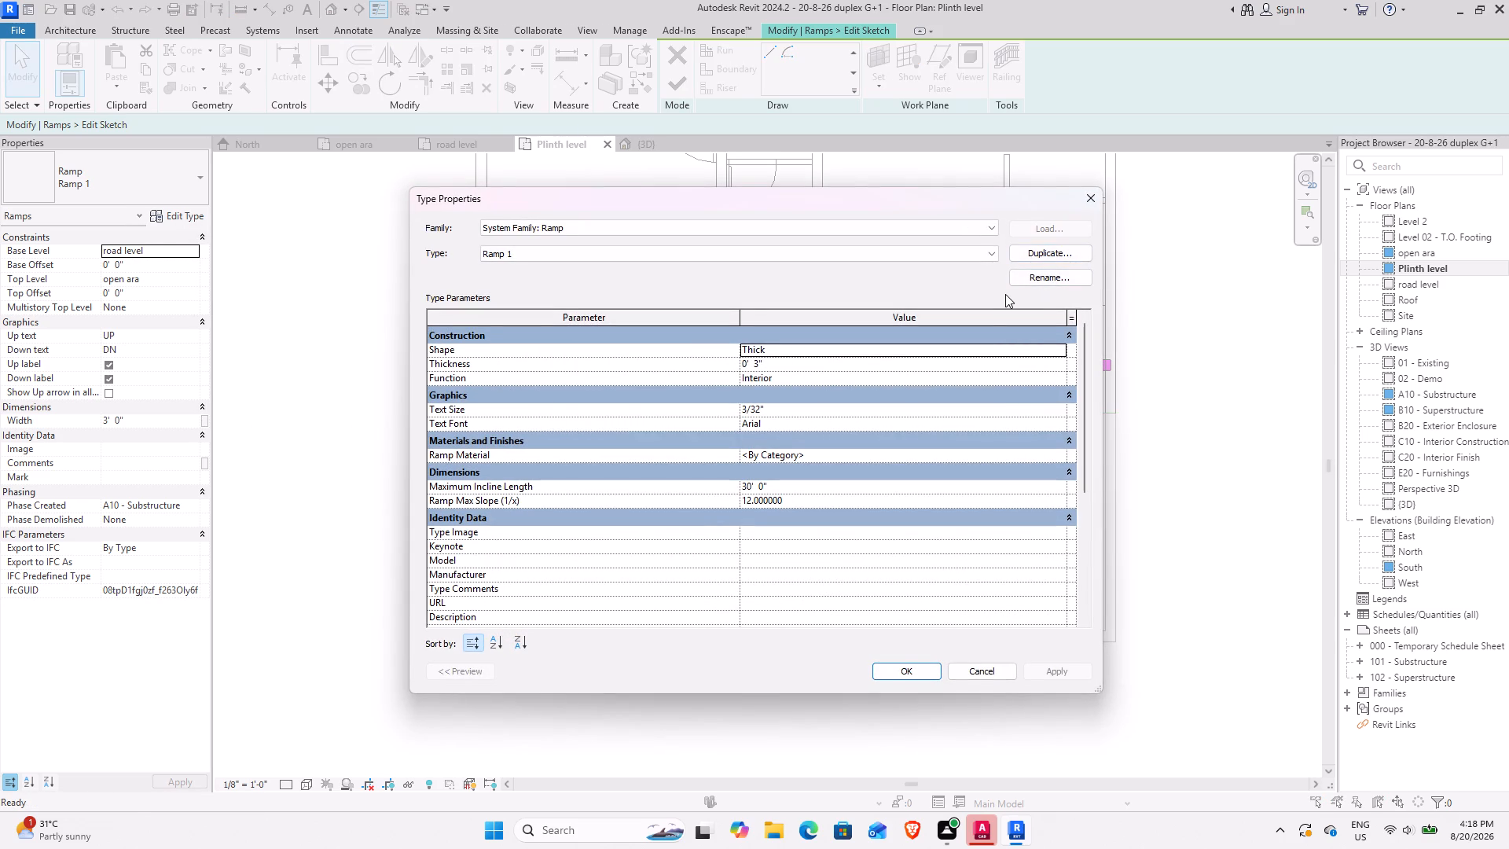
{"action": "key", "text": "Escape"}
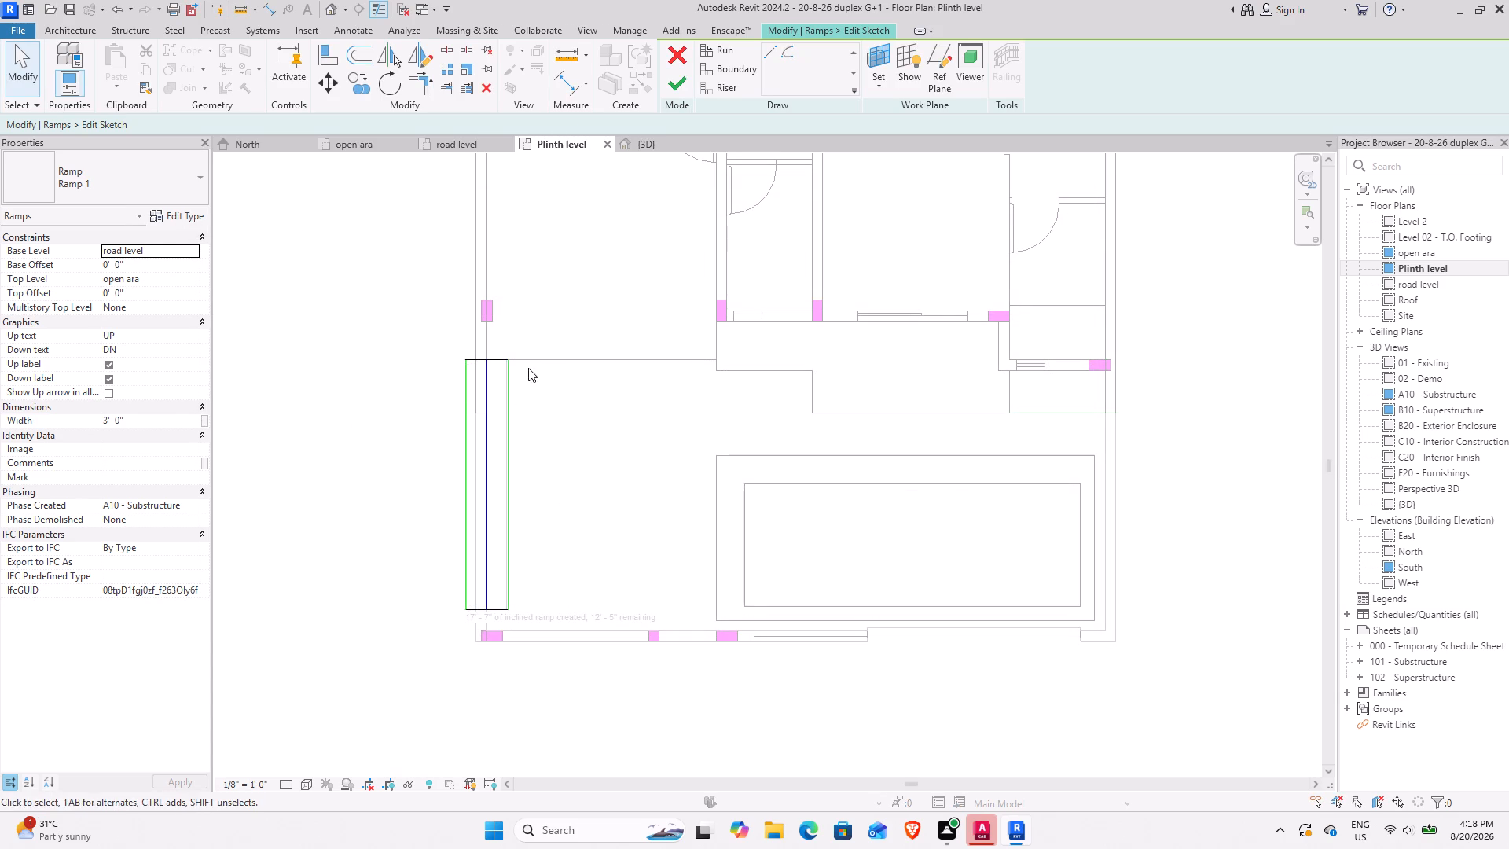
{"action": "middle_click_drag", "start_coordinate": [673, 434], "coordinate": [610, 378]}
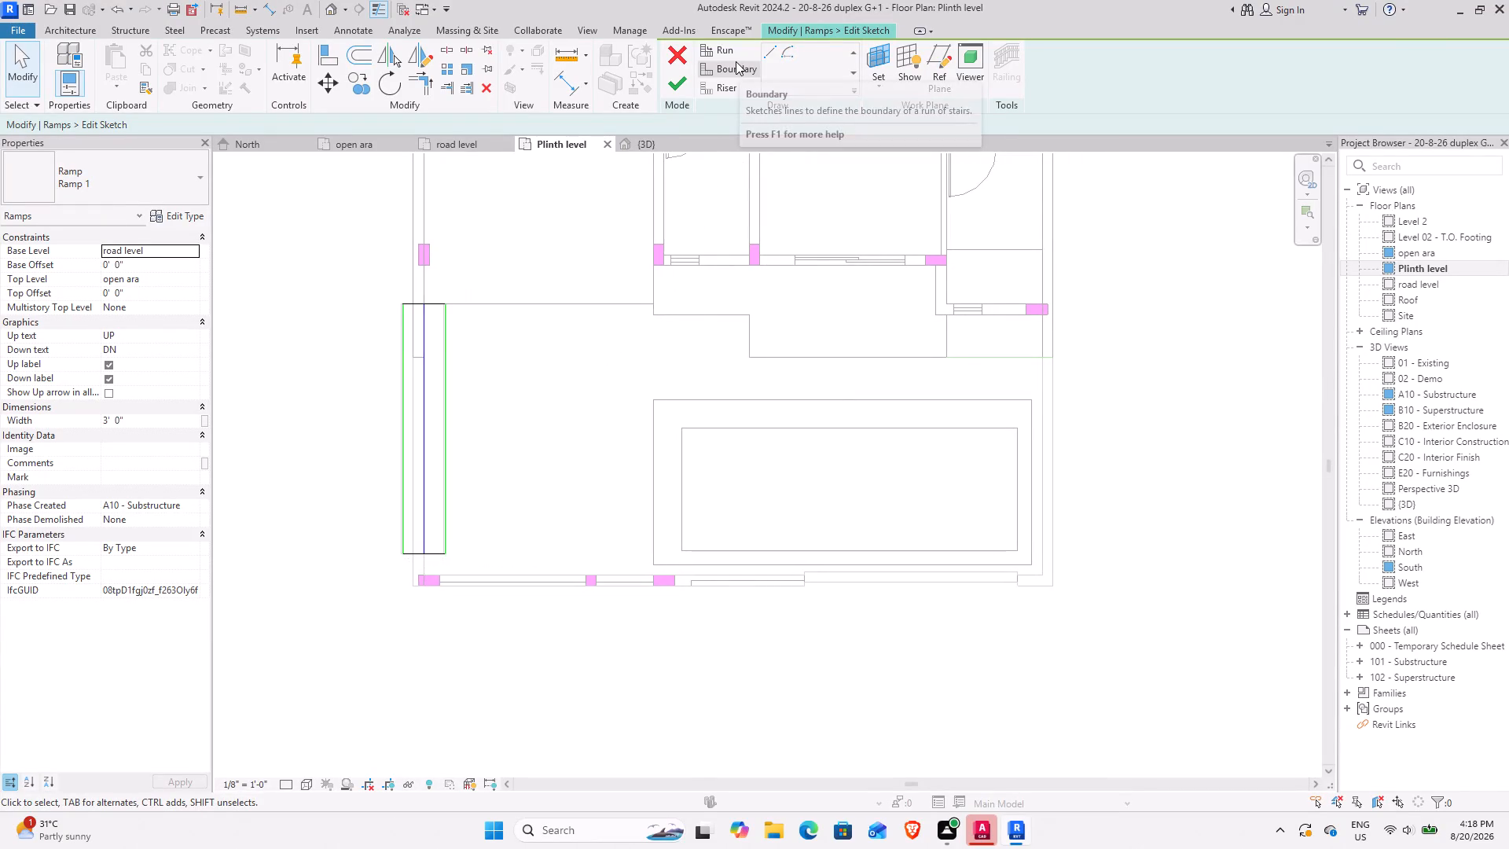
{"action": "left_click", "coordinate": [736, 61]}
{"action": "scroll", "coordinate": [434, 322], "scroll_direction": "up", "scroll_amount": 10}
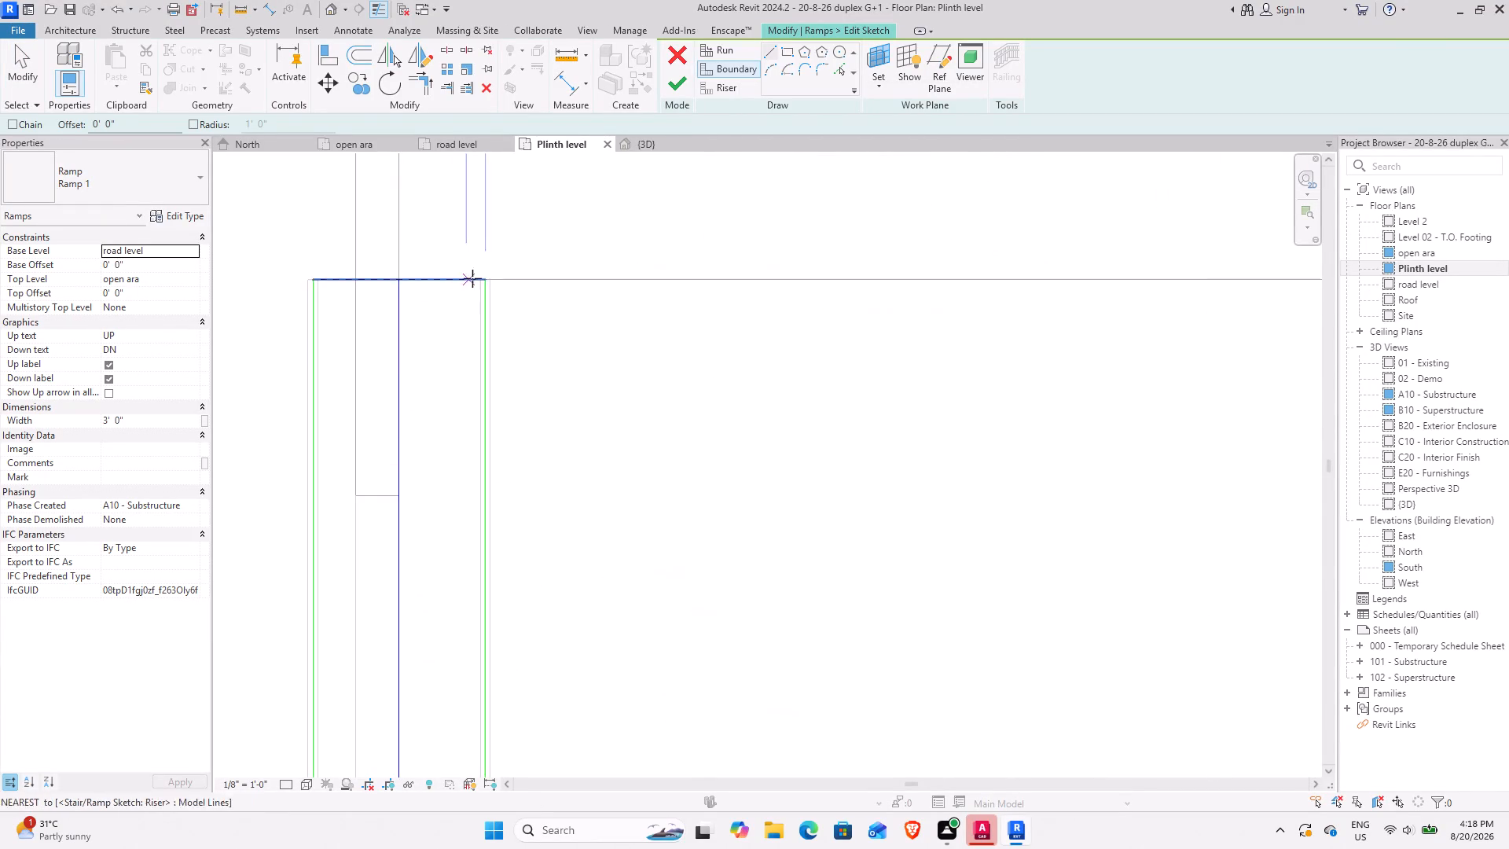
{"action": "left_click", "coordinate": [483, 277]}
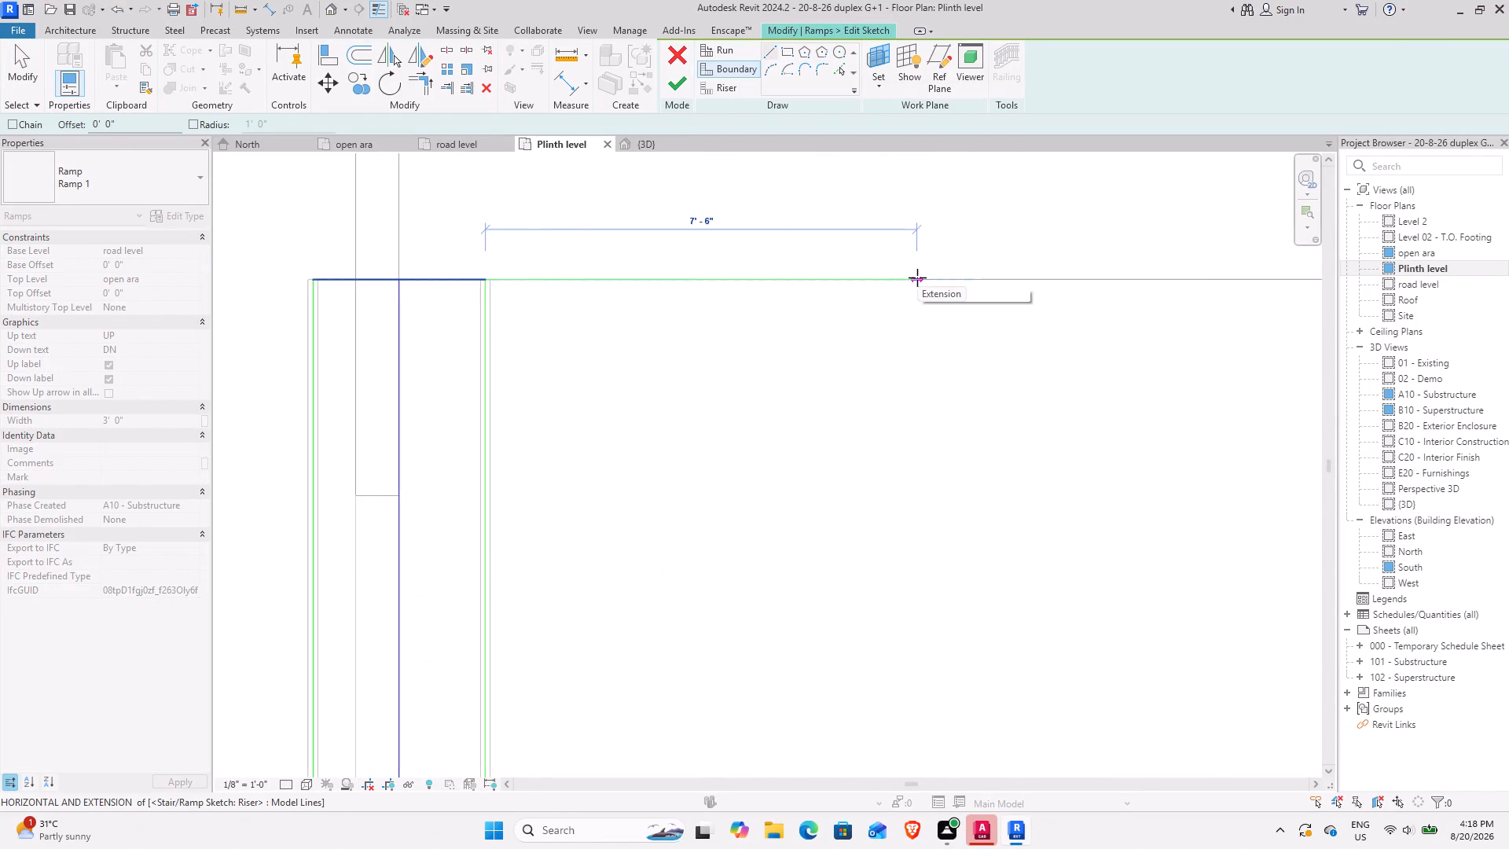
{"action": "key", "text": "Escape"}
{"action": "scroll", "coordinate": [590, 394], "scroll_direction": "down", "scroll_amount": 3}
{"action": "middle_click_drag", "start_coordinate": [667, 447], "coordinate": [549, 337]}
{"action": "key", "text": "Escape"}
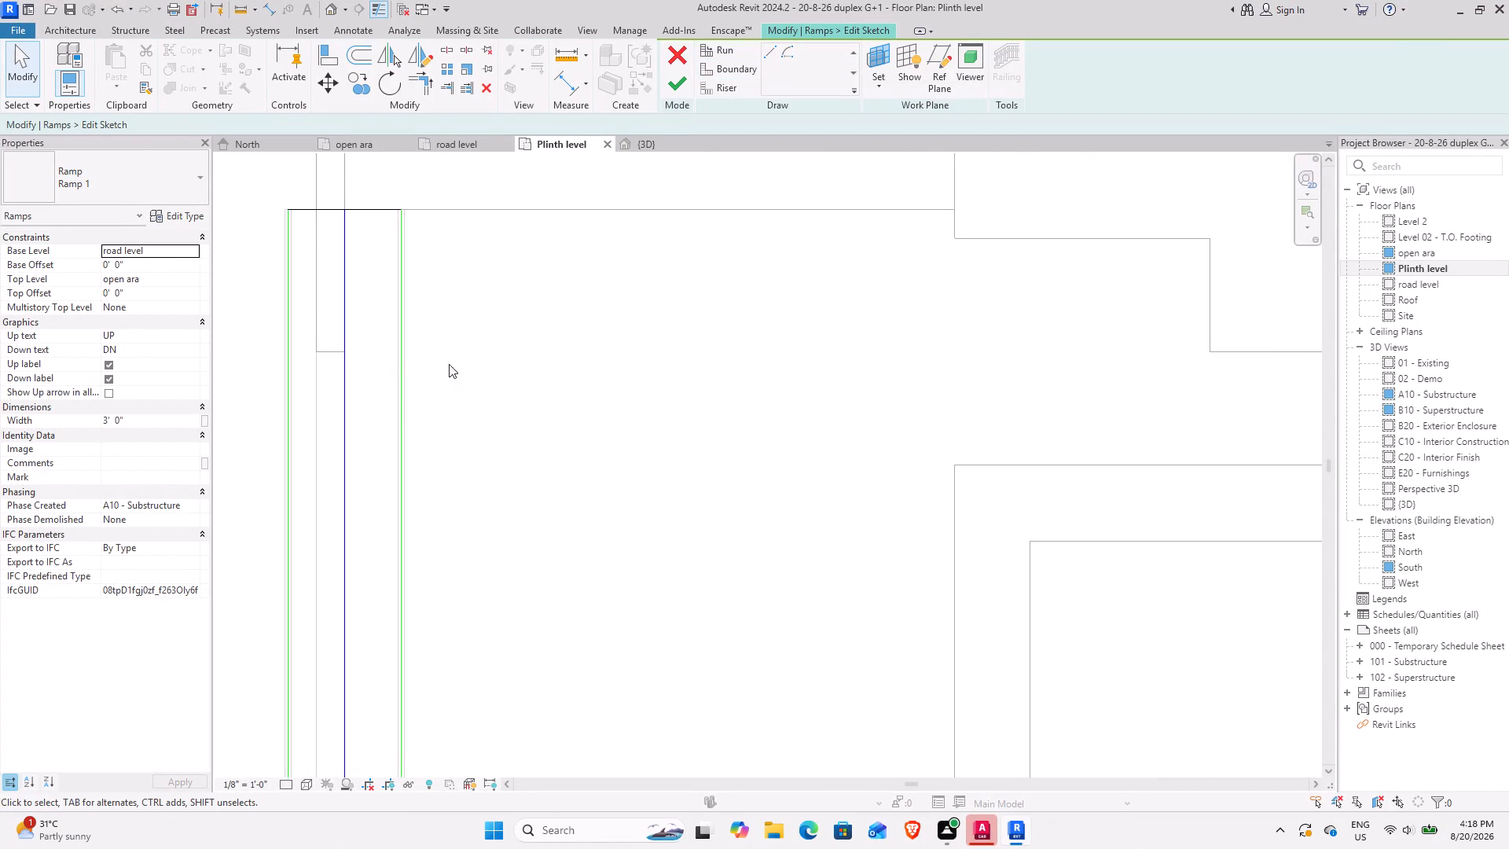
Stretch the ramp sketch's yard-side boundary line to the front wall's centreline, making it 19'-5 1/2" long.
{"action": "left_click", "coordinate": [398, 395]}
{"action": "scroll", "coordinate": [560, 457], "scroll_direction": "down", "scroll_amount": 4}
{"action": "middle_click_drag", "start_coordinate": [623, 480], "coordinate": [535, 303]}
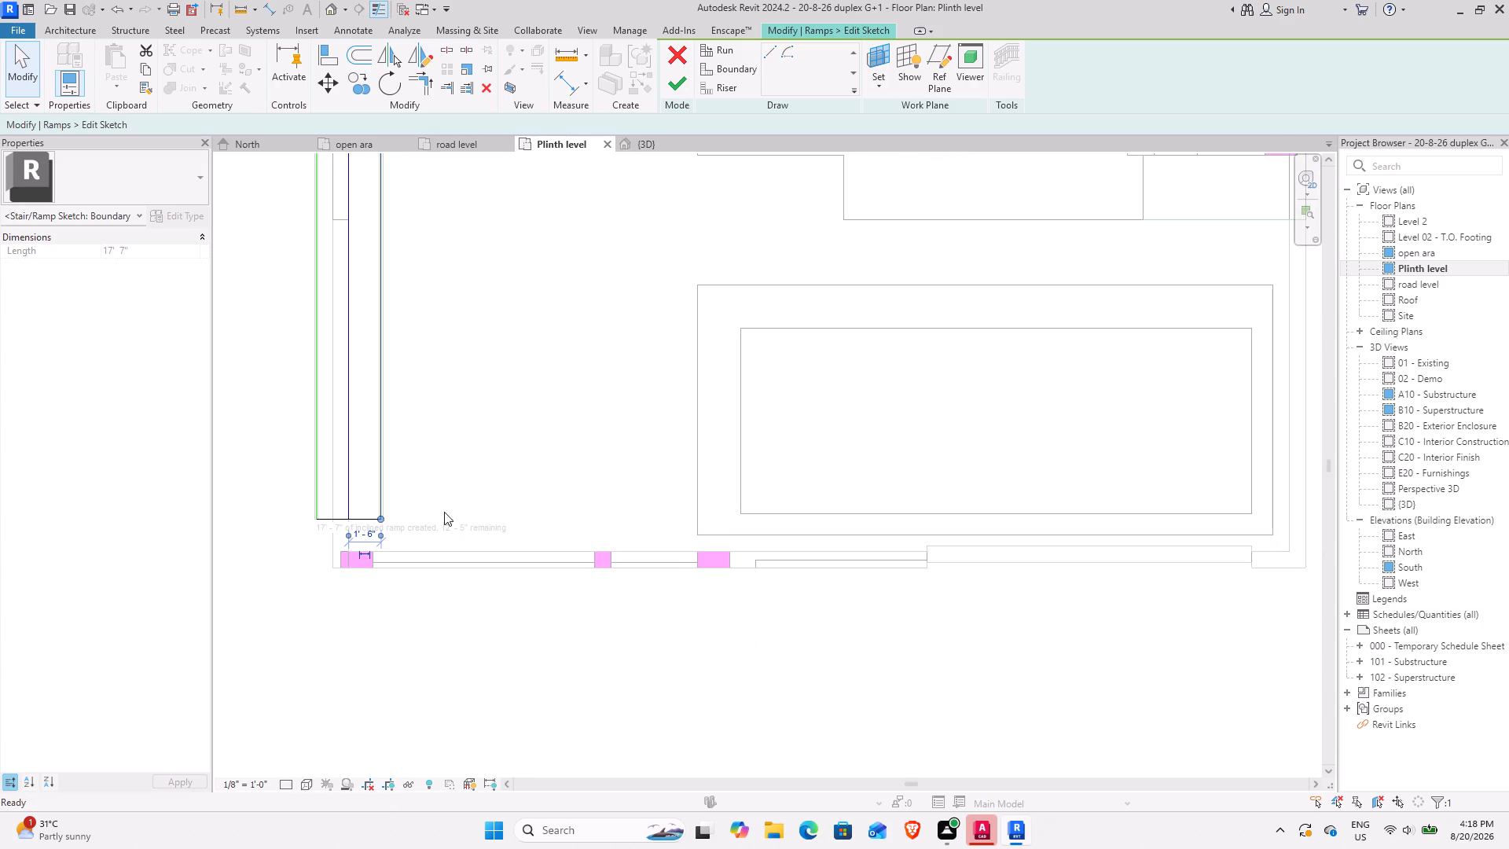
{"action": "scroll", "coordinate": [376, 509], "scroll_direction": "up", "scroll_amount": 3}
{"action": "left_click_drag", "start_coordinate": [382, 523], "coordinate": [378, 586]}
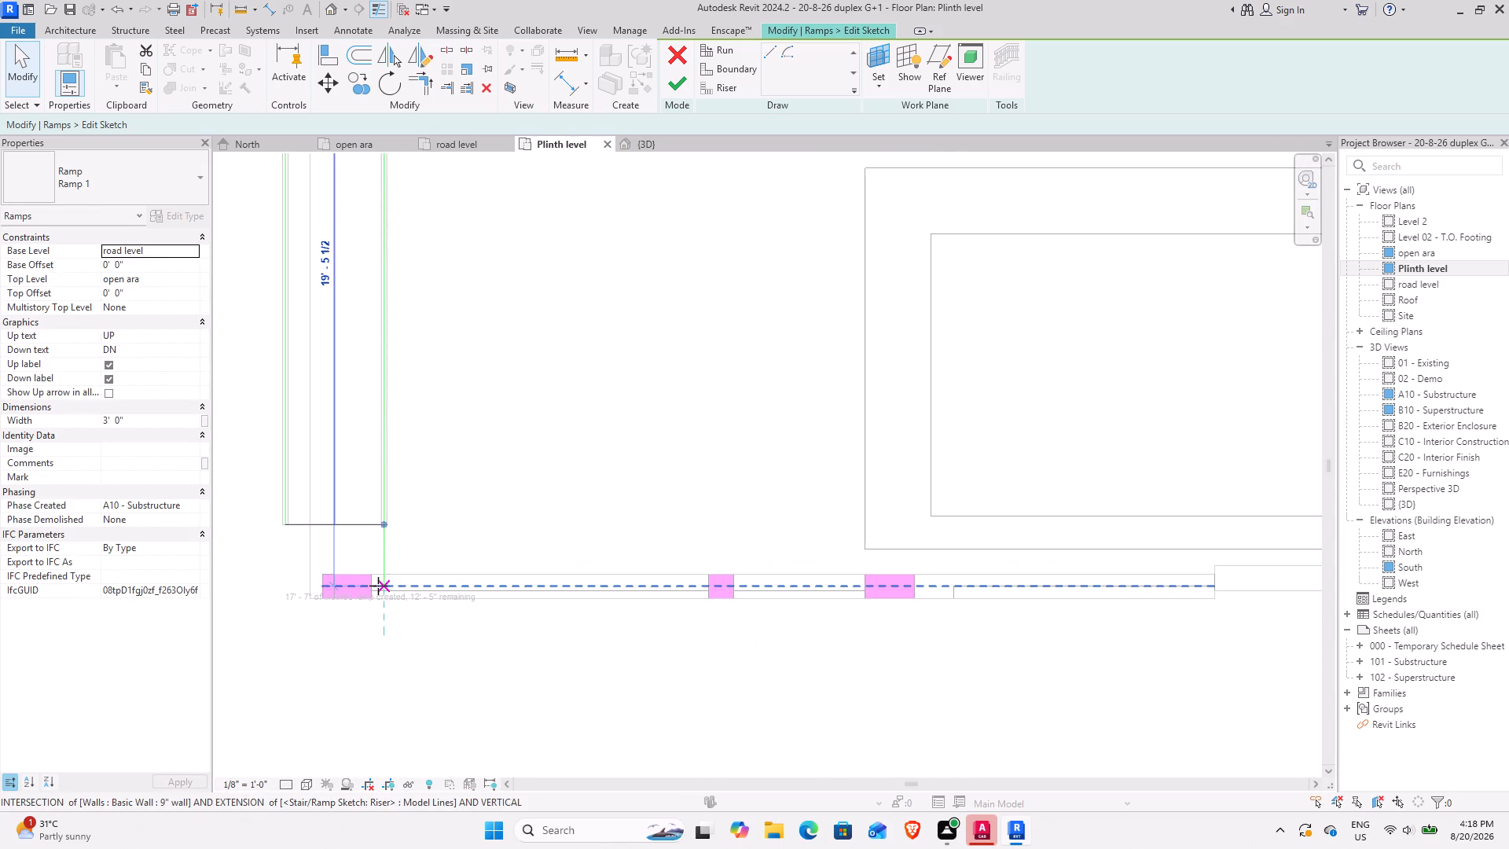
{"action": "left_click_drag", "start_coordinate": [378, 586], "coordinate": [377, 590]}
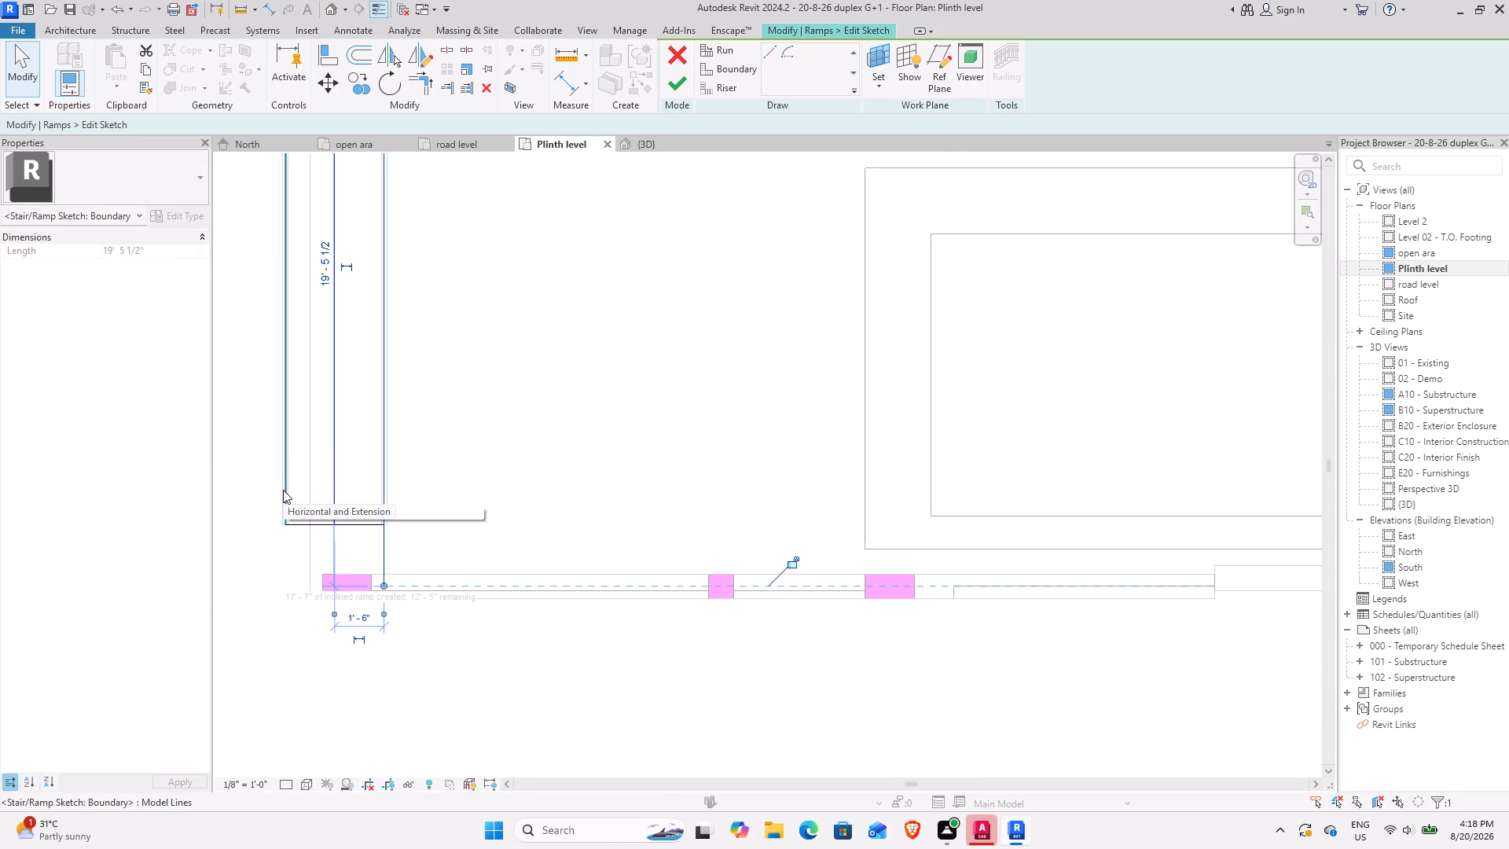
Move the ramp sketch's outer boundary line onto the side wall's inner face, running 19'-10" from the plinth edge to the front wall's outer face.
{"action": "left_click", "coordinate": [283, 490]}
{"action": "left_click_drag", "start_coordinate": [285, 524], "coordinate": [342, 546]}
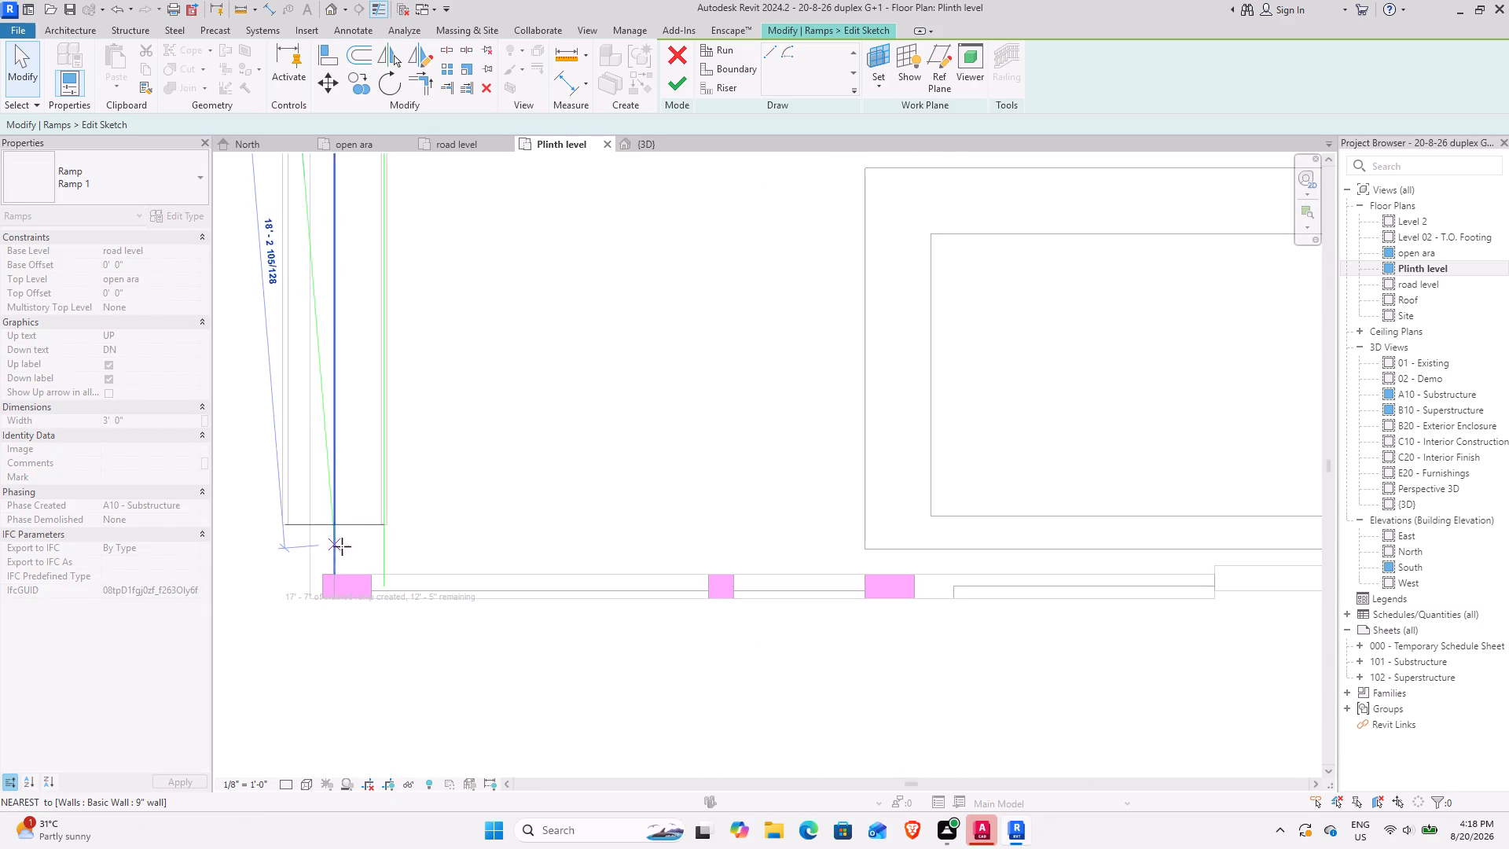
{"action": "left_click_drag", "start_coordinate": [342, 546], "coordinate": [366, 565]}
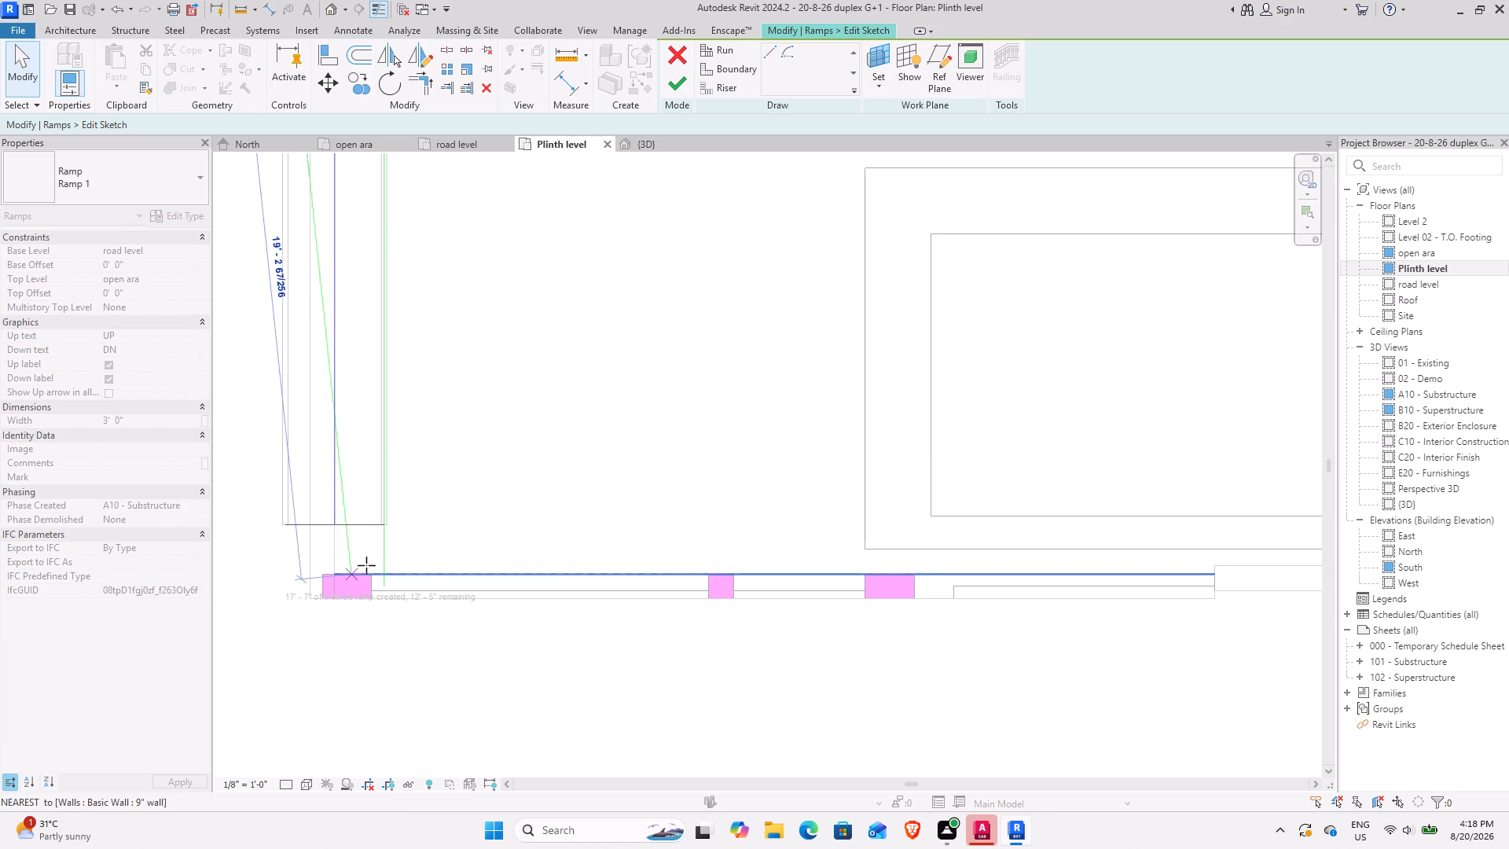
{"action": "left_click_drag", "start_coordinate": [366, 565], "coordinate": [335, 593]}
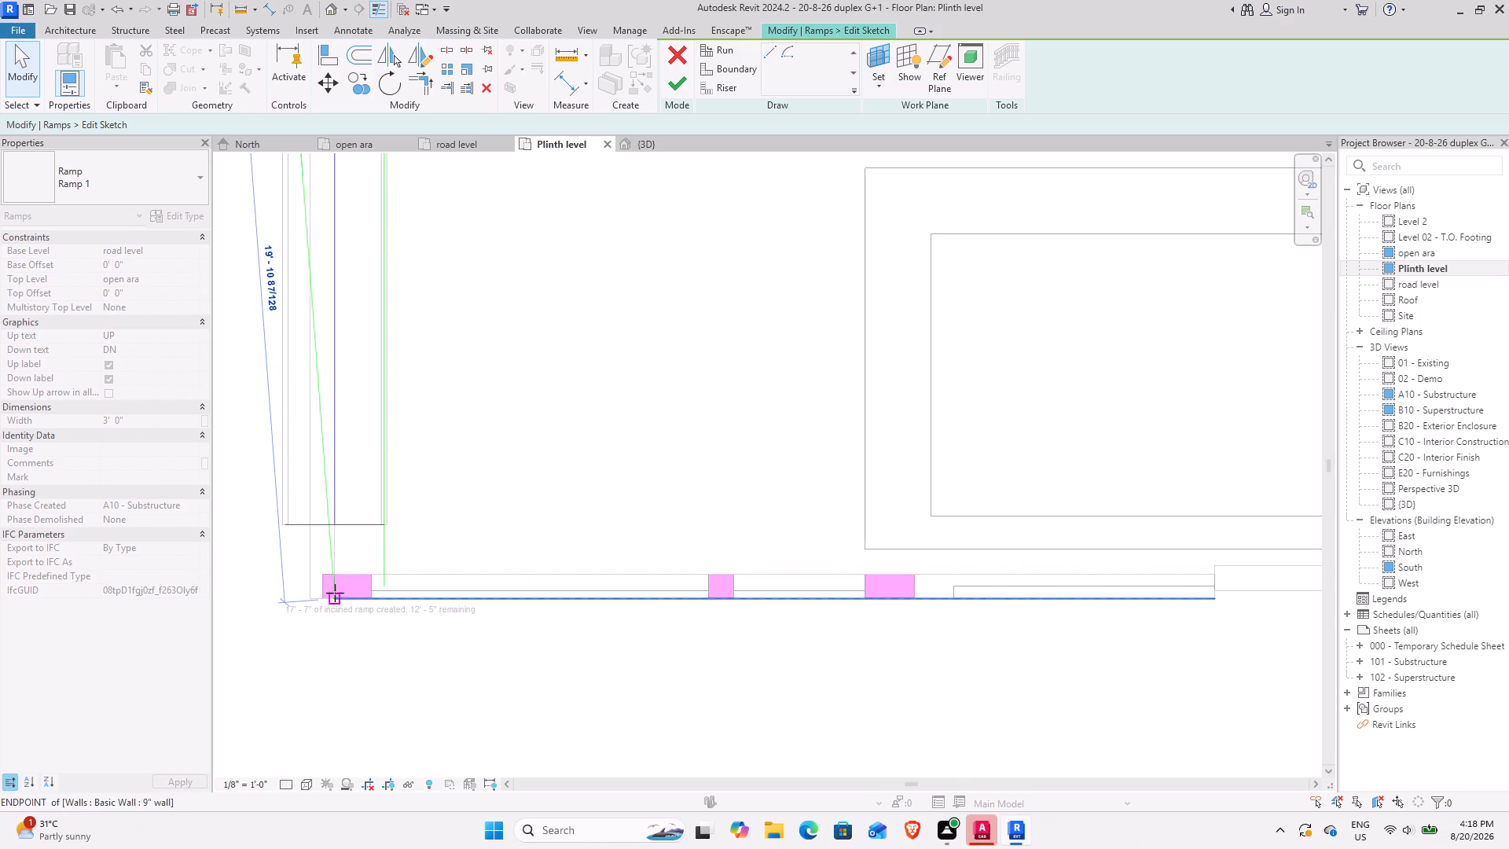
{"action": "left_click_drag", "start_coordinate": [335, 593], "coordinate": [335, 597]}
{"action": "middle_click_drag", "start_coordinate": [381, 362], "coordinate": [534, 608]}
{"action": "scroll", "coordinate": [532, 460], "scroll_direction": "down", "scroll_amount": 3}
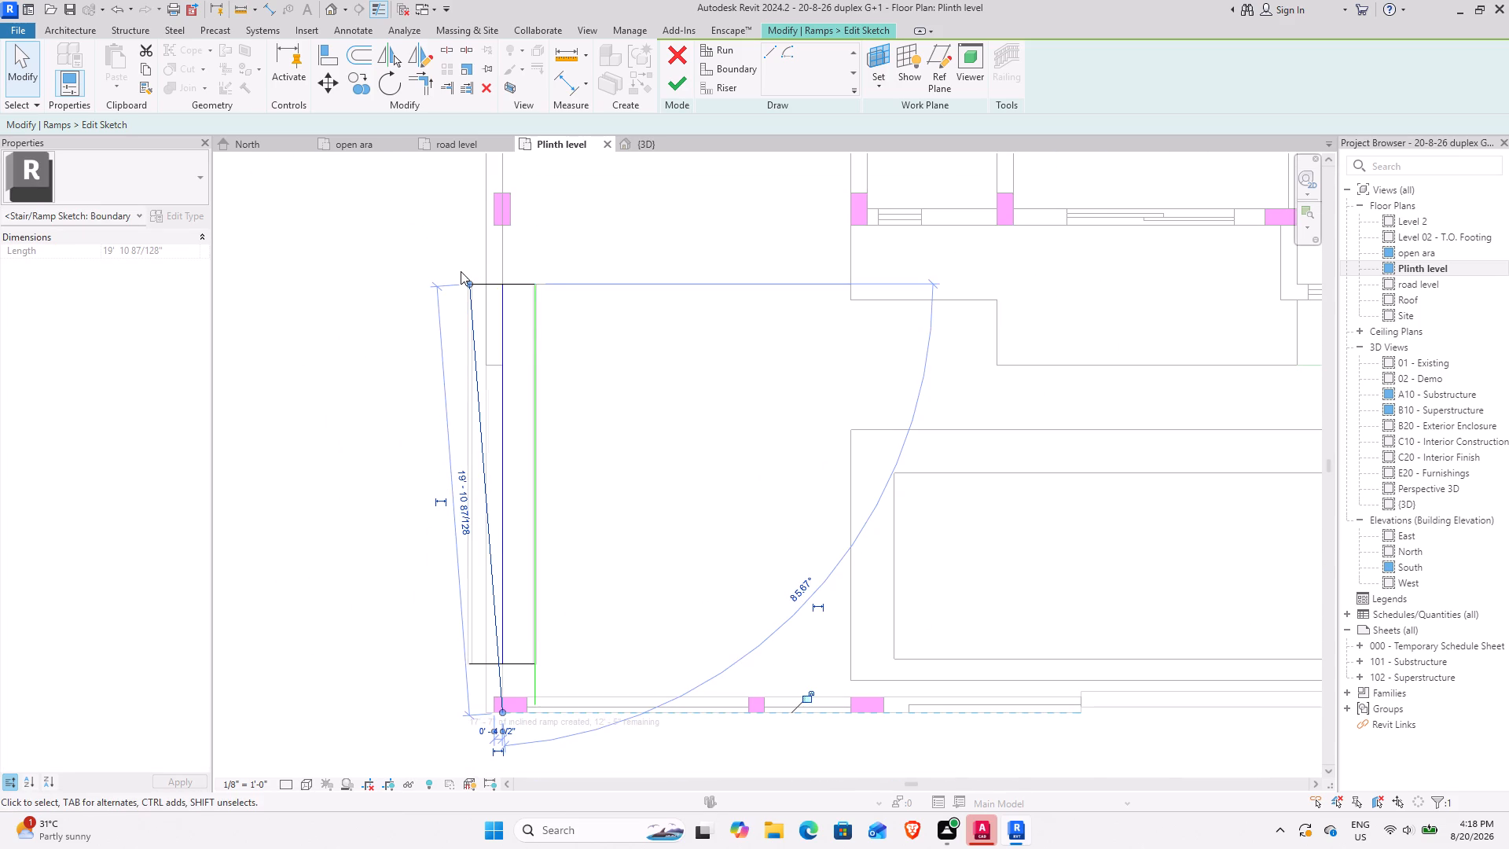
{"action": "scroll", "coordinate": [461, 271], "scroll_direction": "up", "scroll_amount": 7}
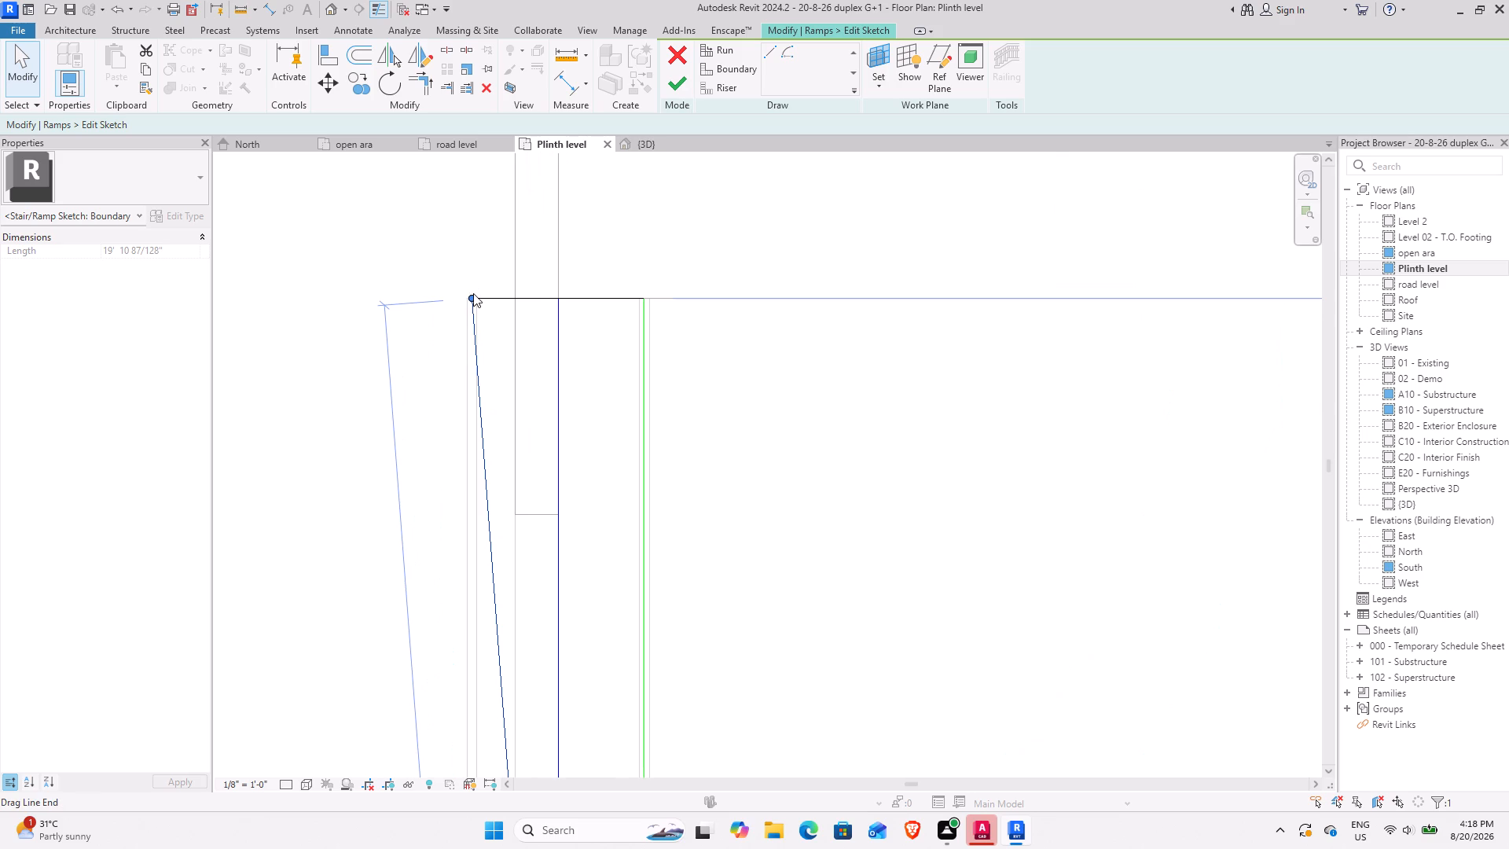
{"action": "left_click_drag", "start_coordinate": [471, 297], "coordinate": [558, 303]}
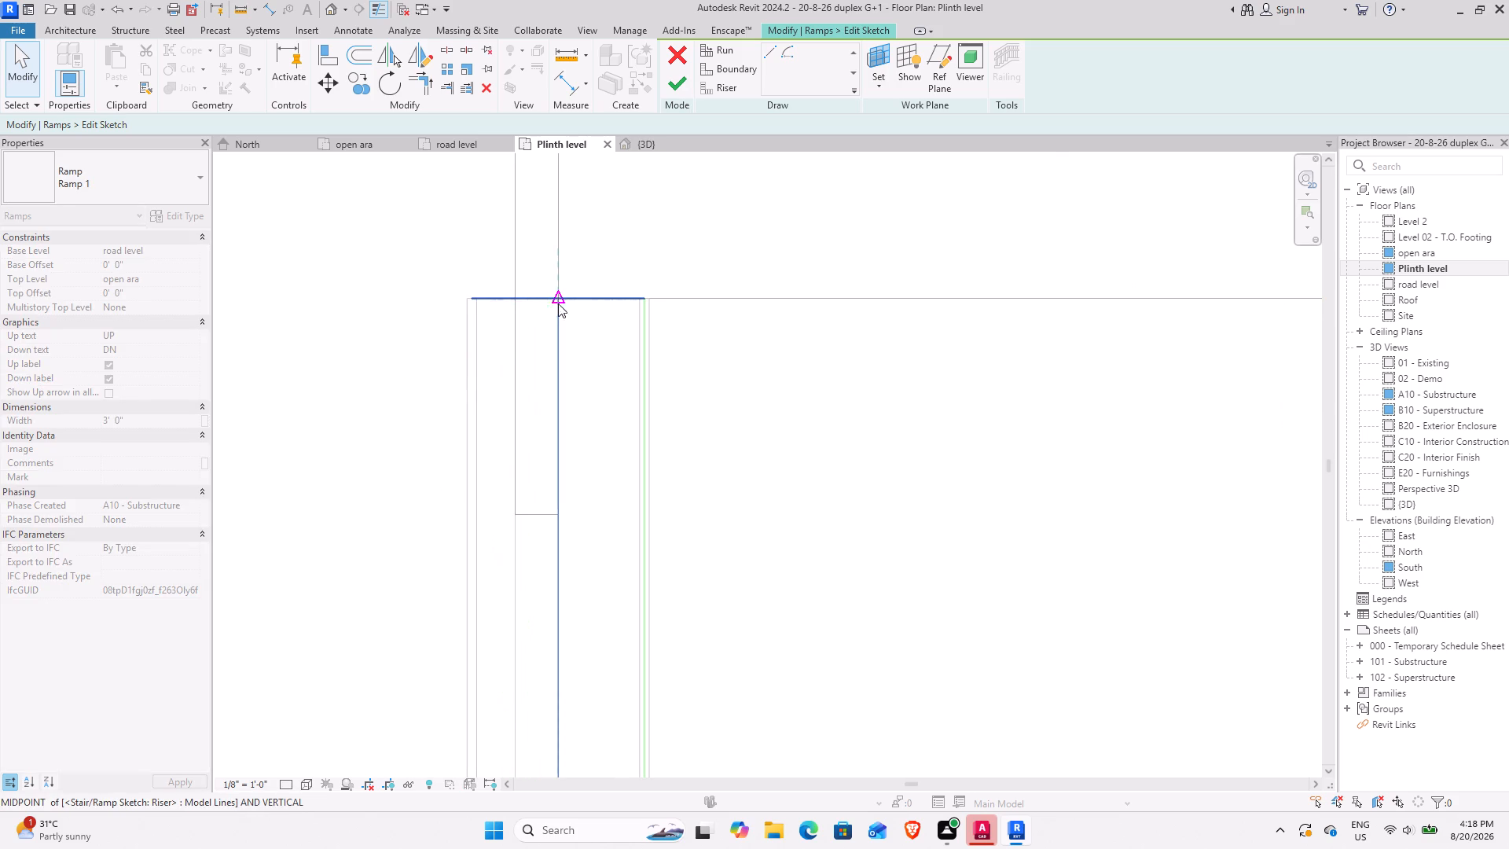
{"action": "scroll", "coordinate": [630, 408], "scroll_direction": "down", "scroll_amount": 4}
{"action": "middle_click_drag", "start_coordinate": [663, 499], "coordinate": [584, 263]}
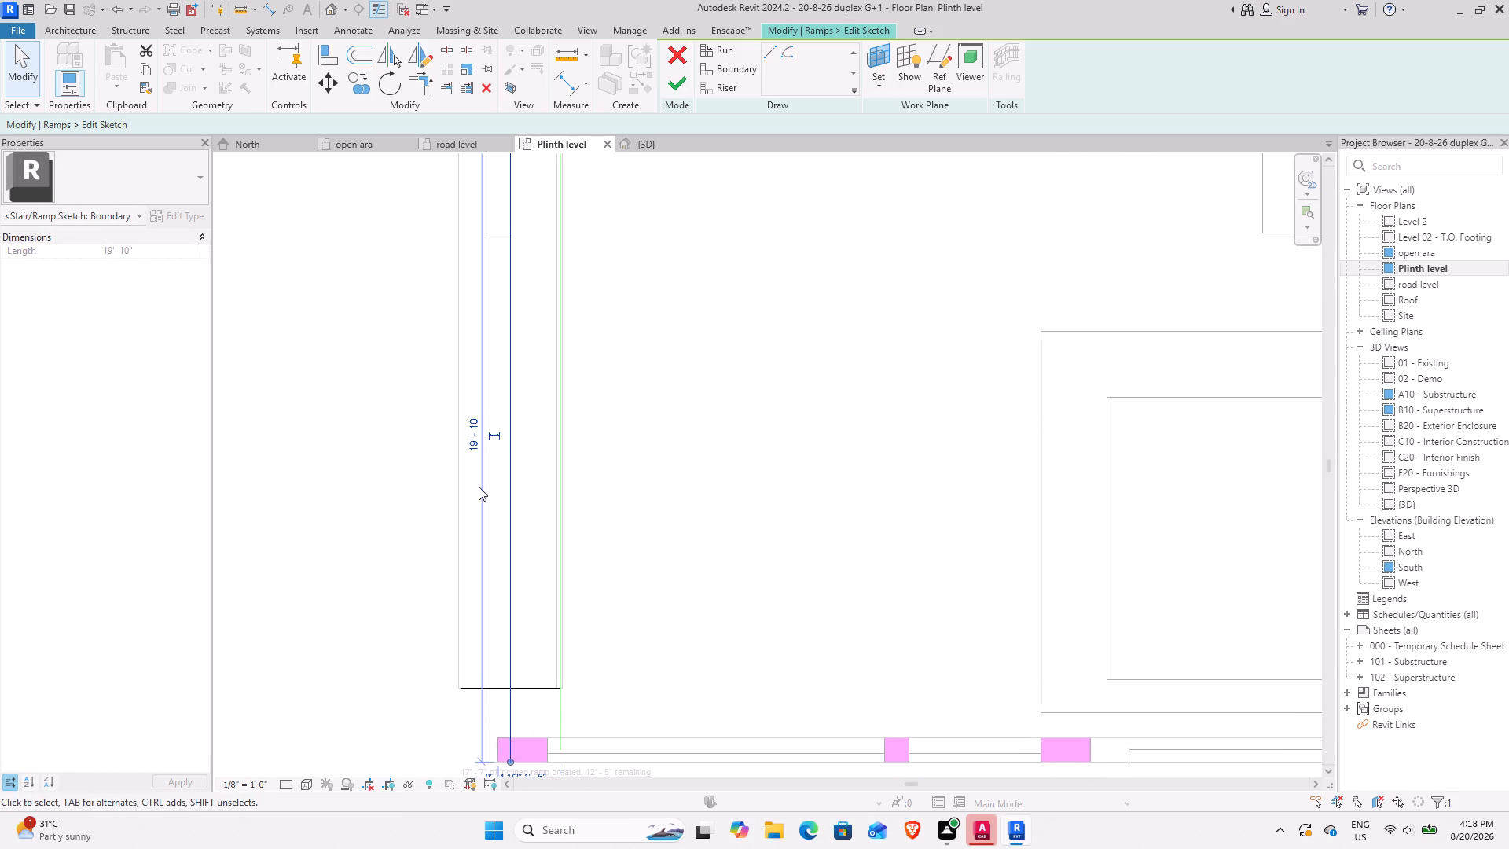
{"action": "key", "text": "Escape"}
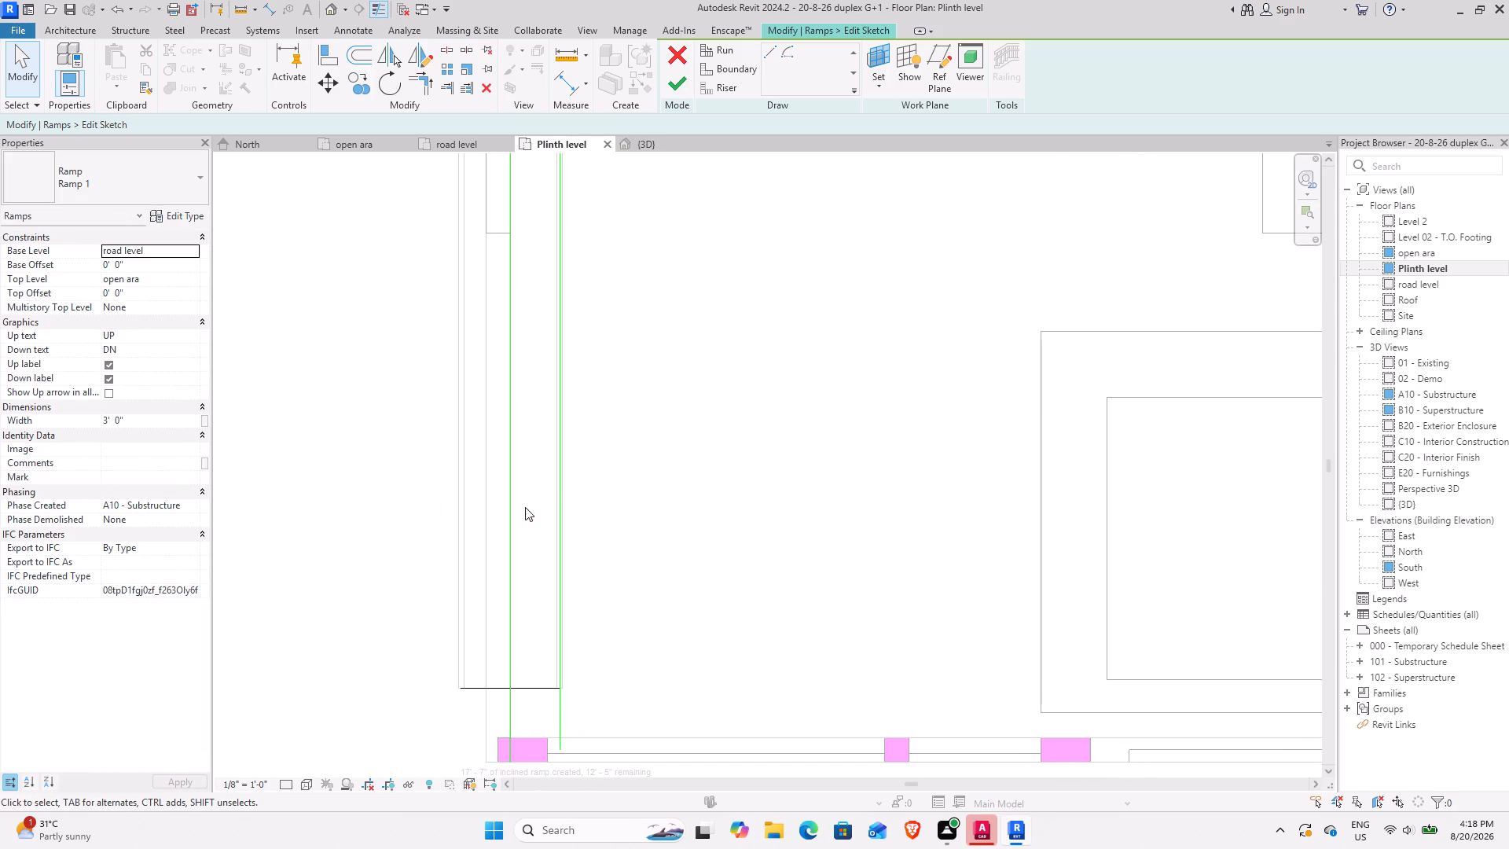
Examine the ramp sketch's riser lines at the plinth edge and near the front wall against the changed boundary lines.
{"action": "scroll", "coordinate": [703, 423], "scroll_direction": "down", "scroll_amount": 3}
{"action": "middle_click_drag", "start_coordinate": [751, 386], "coordinate": [616, 547]}
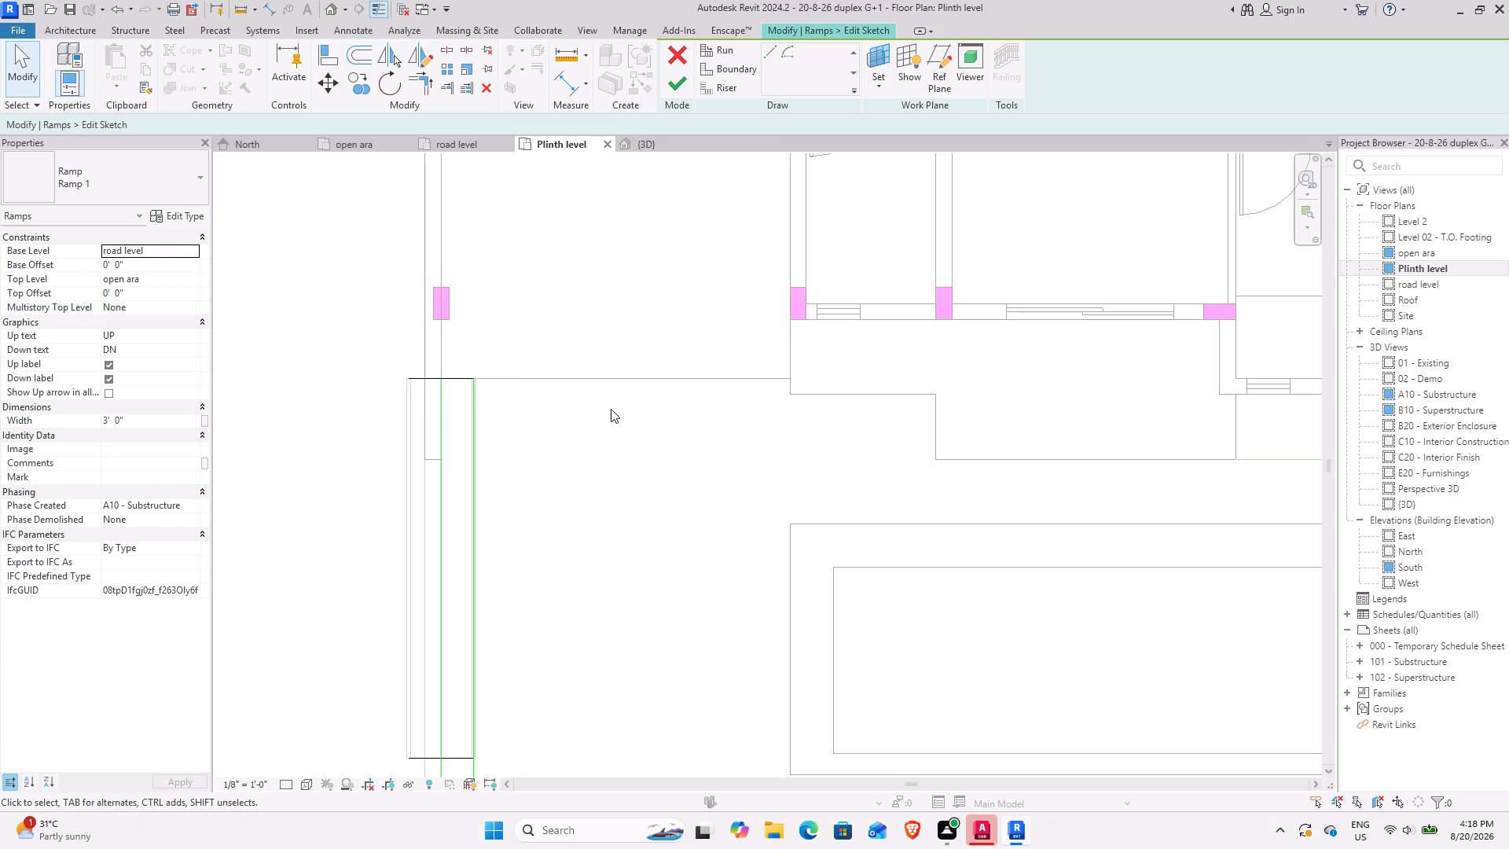
{"action": "key", "text": "Escape"}
{"action": "middle_click_drag", "start_coordinate": [546, 512], "coordinate": [635, 362]}
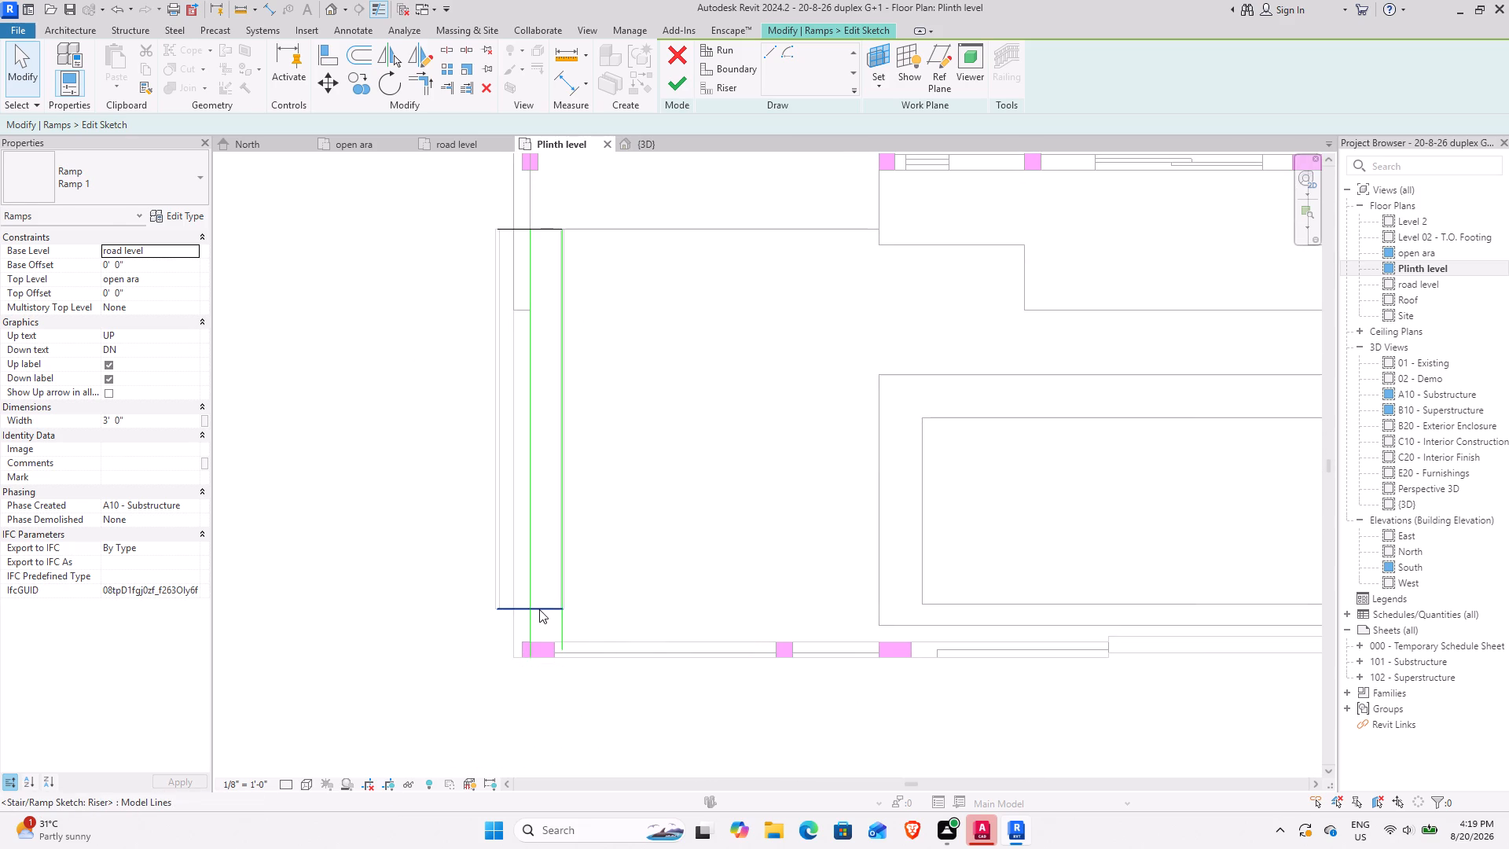
{"action": "left_click", "coordinate": [539, 609]}
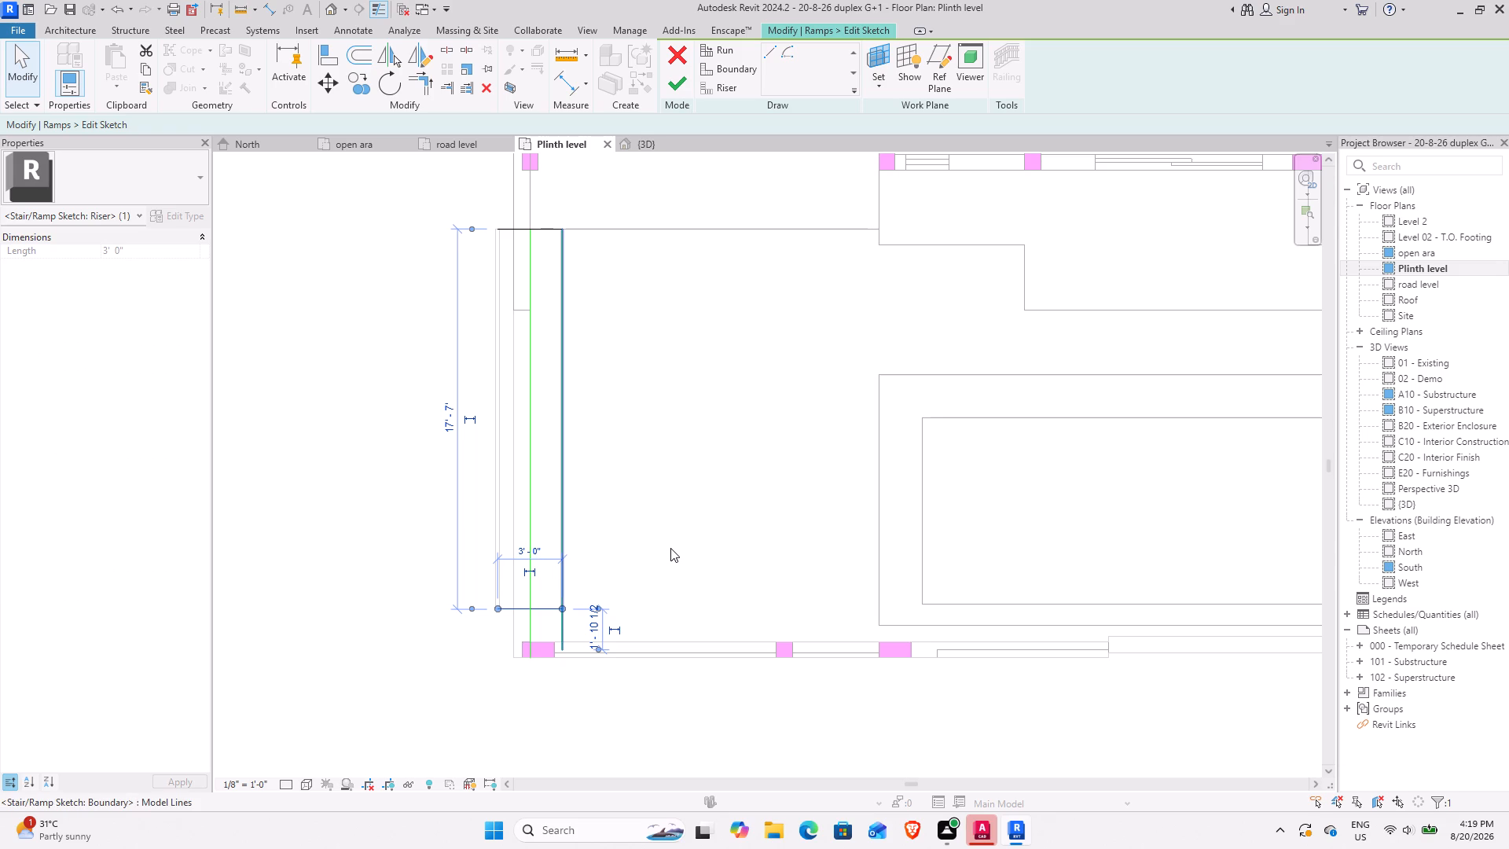
{"action": "middle_click_drag", "start_coordinate": [694, 454], "coordinate": [659, 557]}
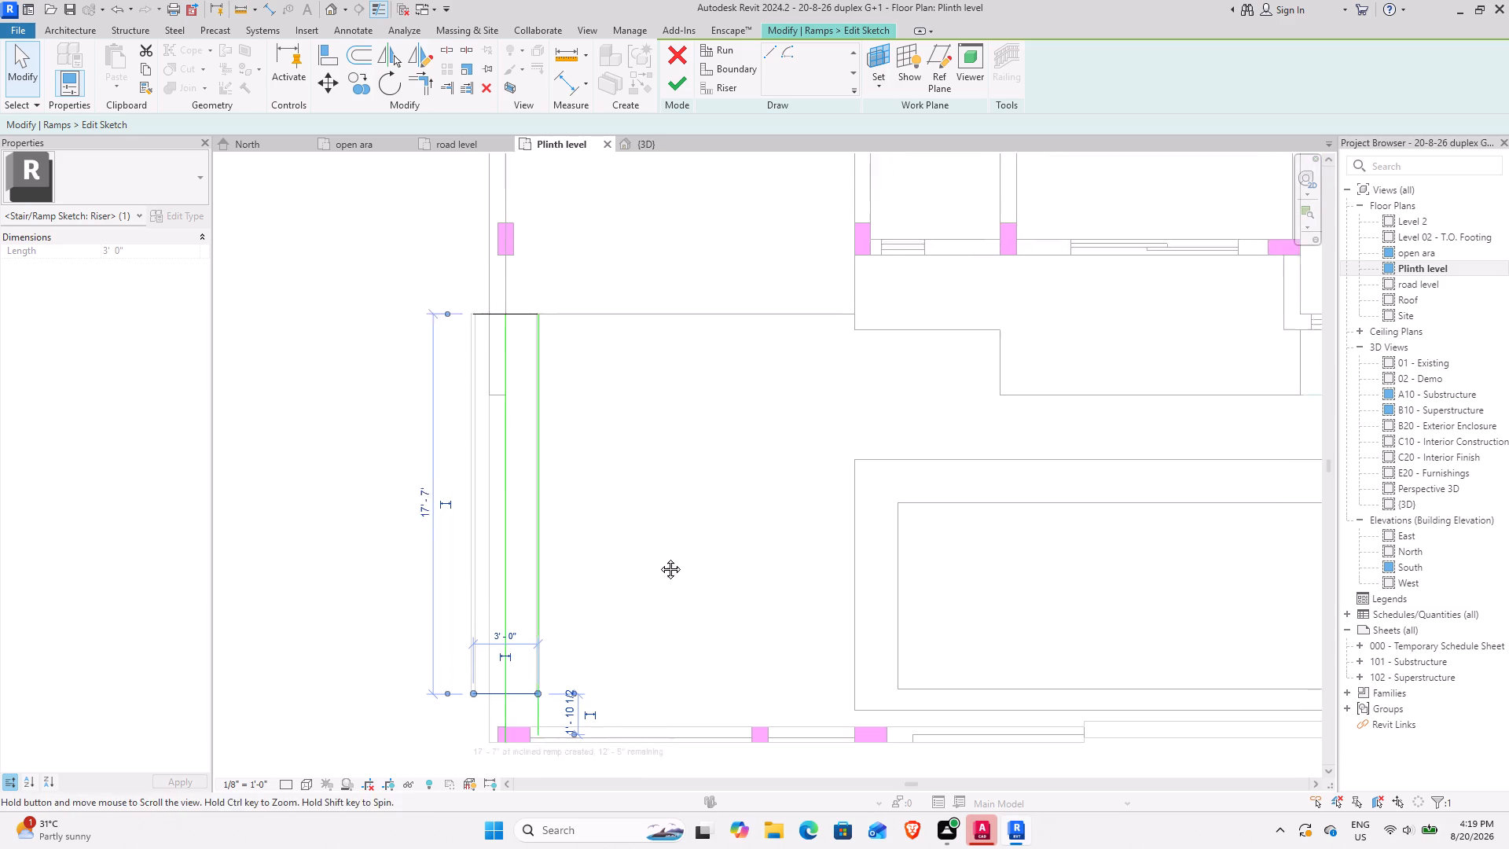
{"action": "middle_click_drag", "start_coordinate": [659, 557], "coordinate": [648, 574]}
{"action": "scroll", "coordinate": [464, 383], "scroll_direction": "up", "scroll_amount": 3}
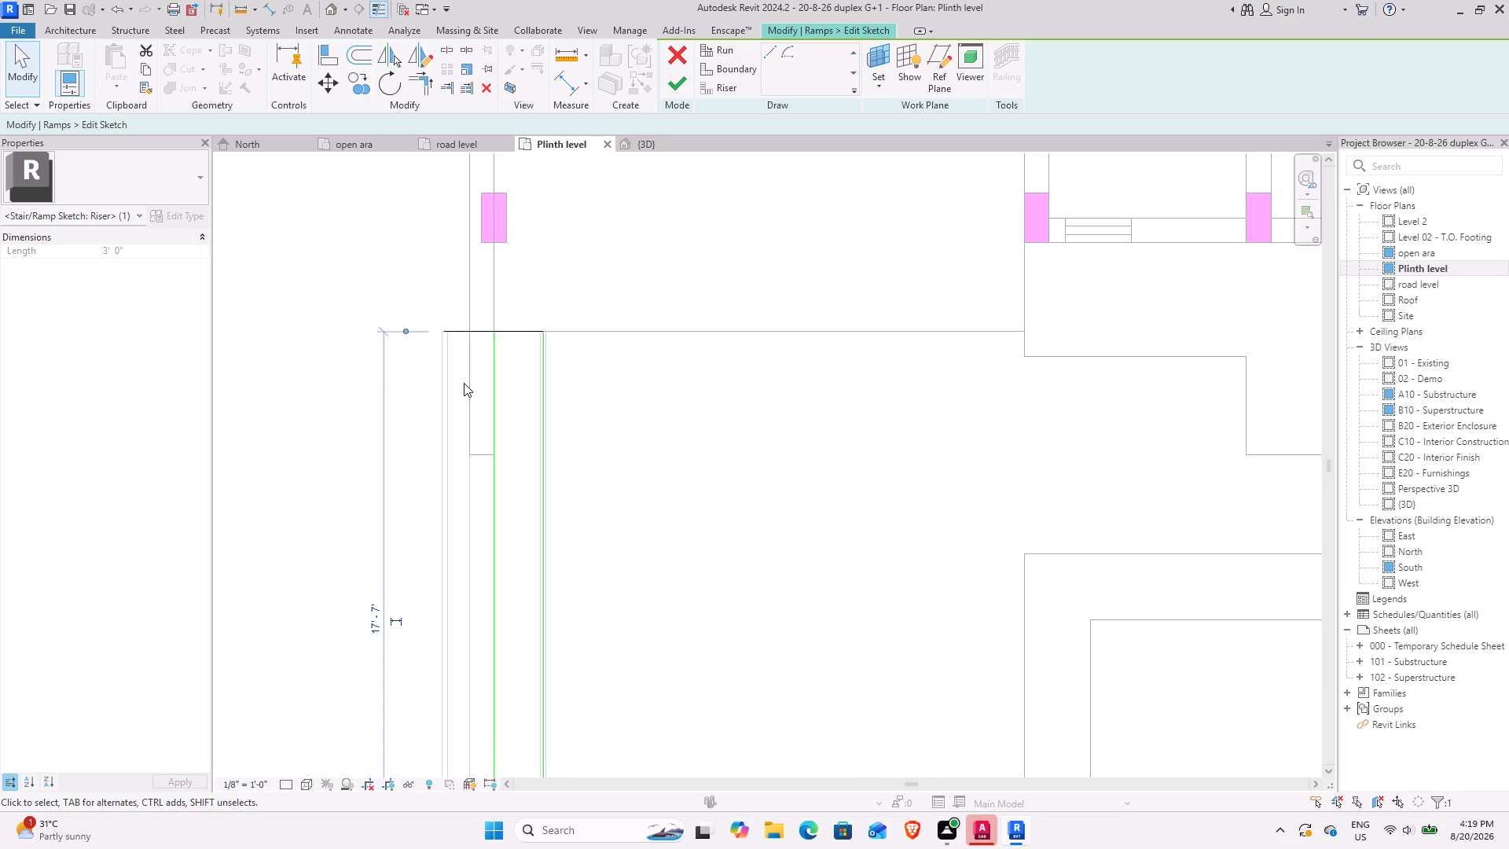
{"action": "scroll", "coordinate": [516, 308], "scroll_direction": "up", "scroll_amount": 3}
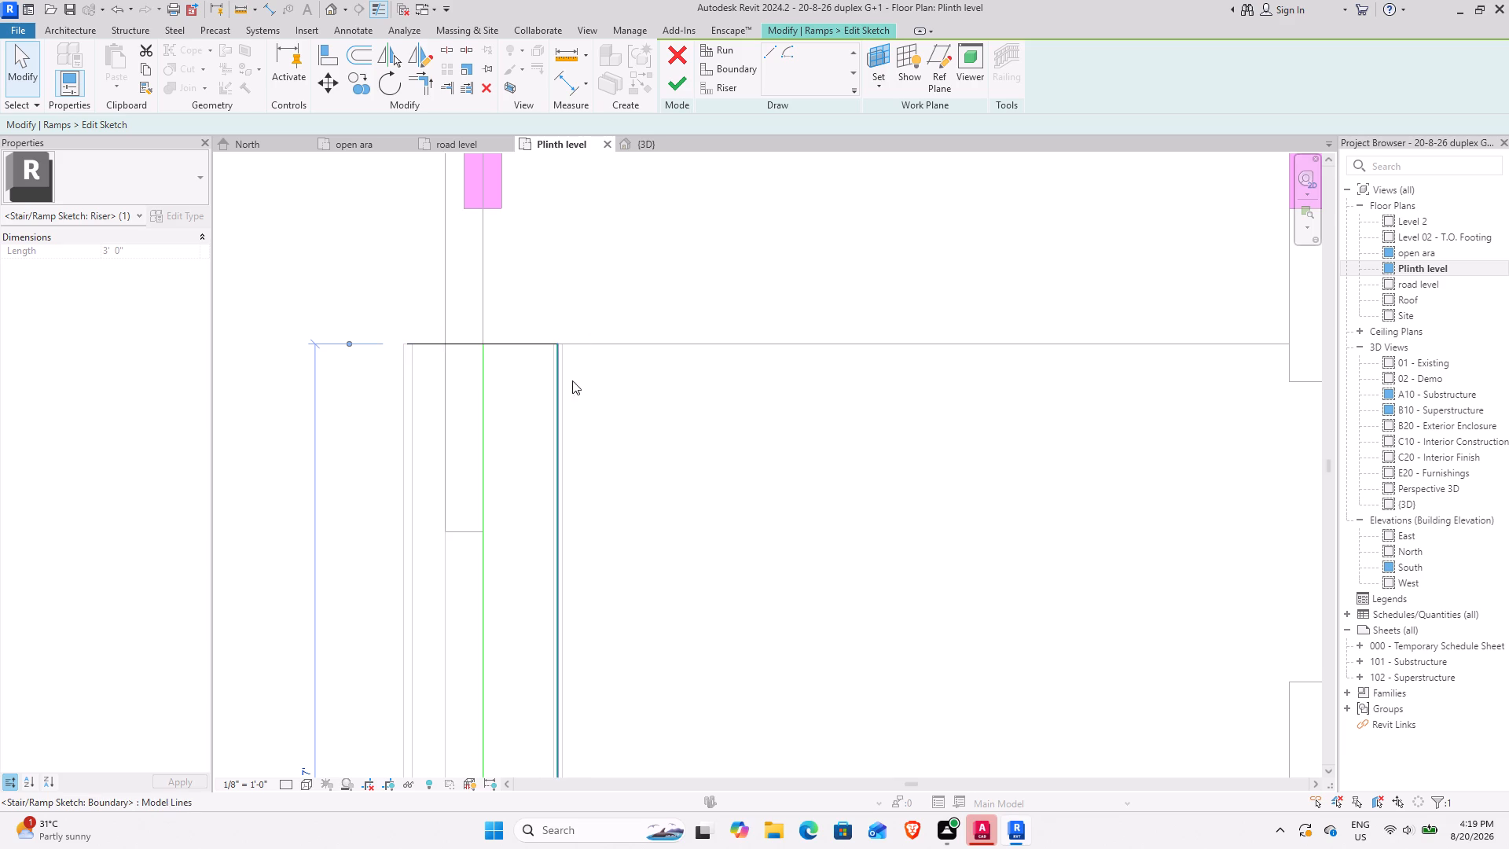
{"action": "scroll", "coordinate": [542, 339], "scroll_direction": "up", "scroll_amount": 5}
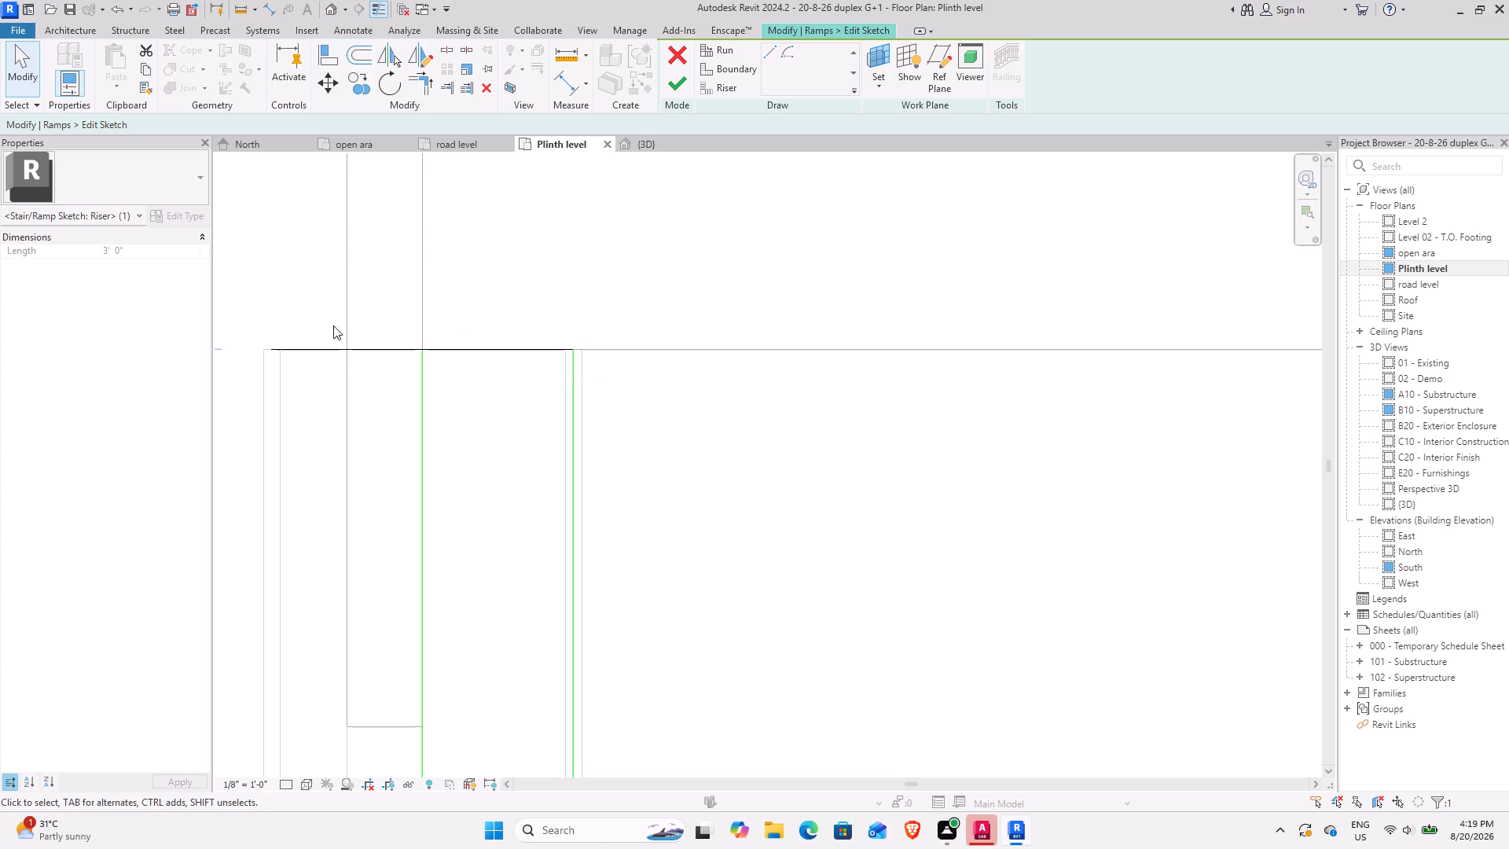
{"action": "left_click", "coordinate": [455, 349]}
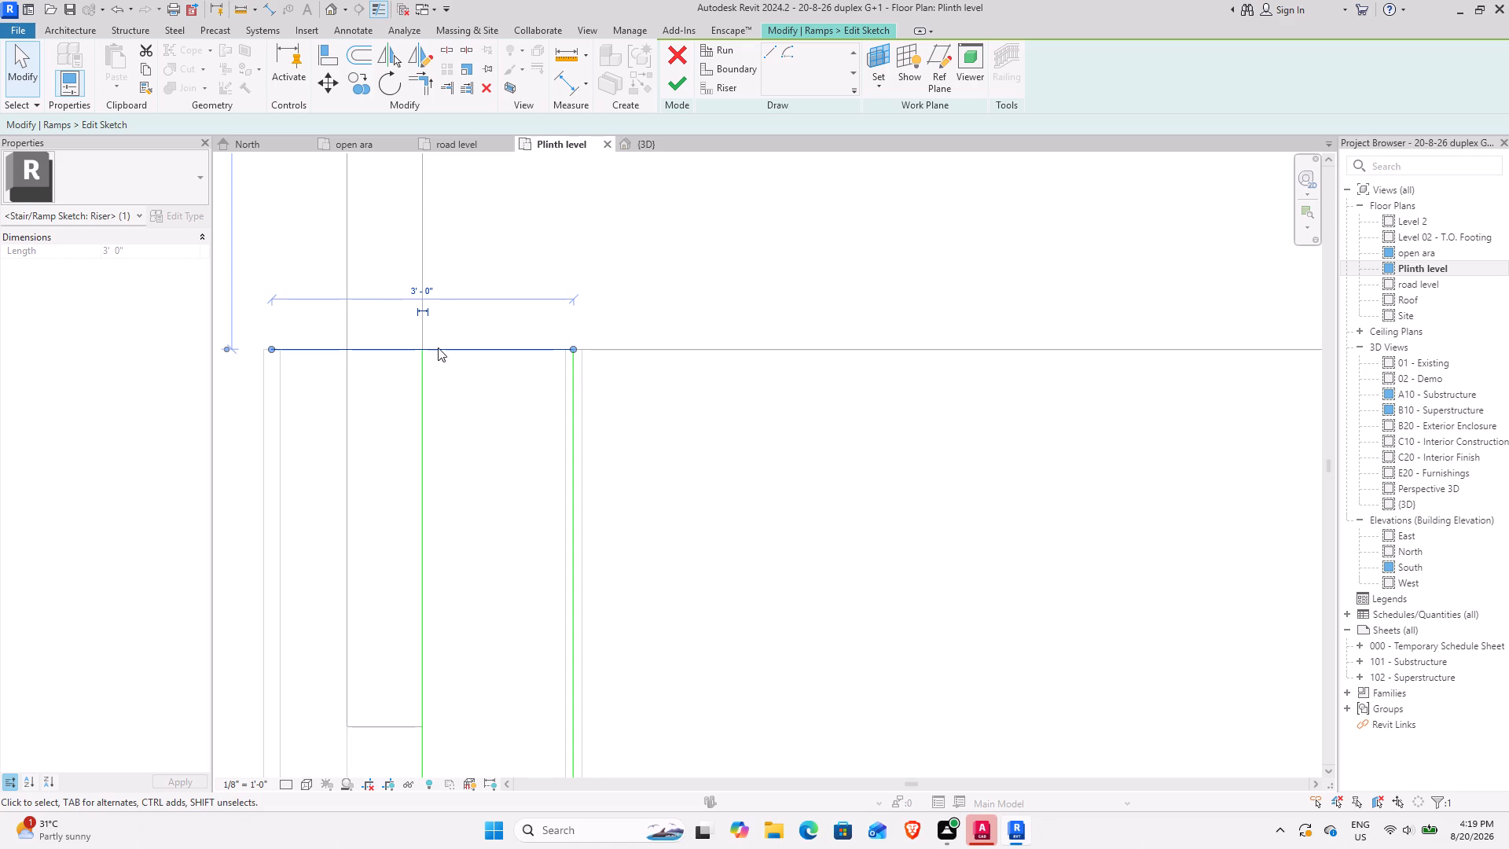
{"action": "scroll", "coordinate": [622, 260], "scroll_direction": "down", "scroll_amount": 4}
{"action": "scroll", "coordinate": [633, 453], "scroll_direction": "down", "scroll_amount": 4}
{"action": "middle_click_drag", "start_coordinate": [689, 469], "coordinate": [561, 359]}
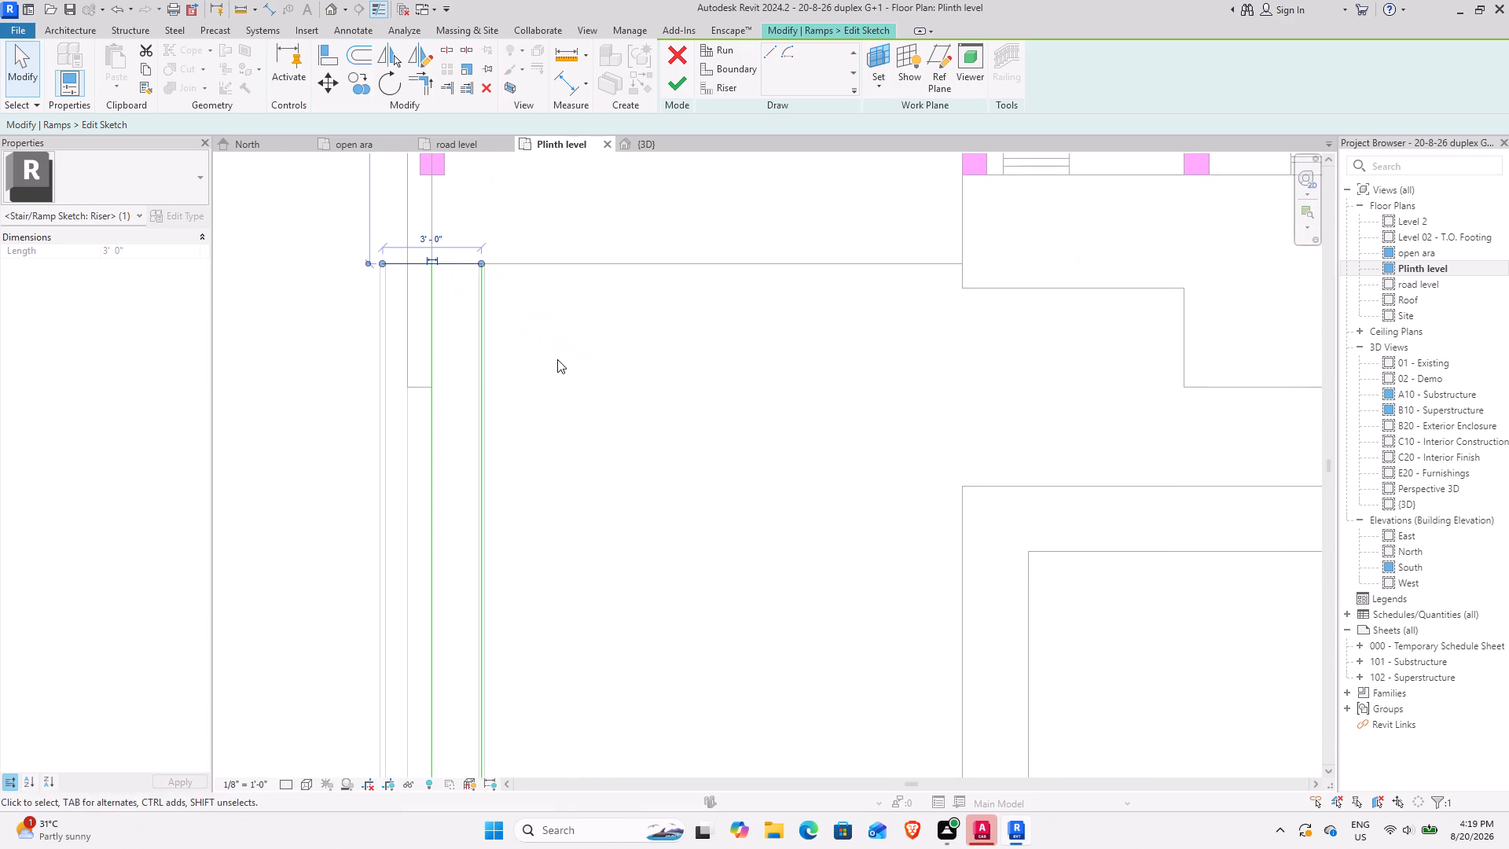
{"action": "middle_click_drag", "start_coordinate": [509, 536], "coordinate": [444, 333]}
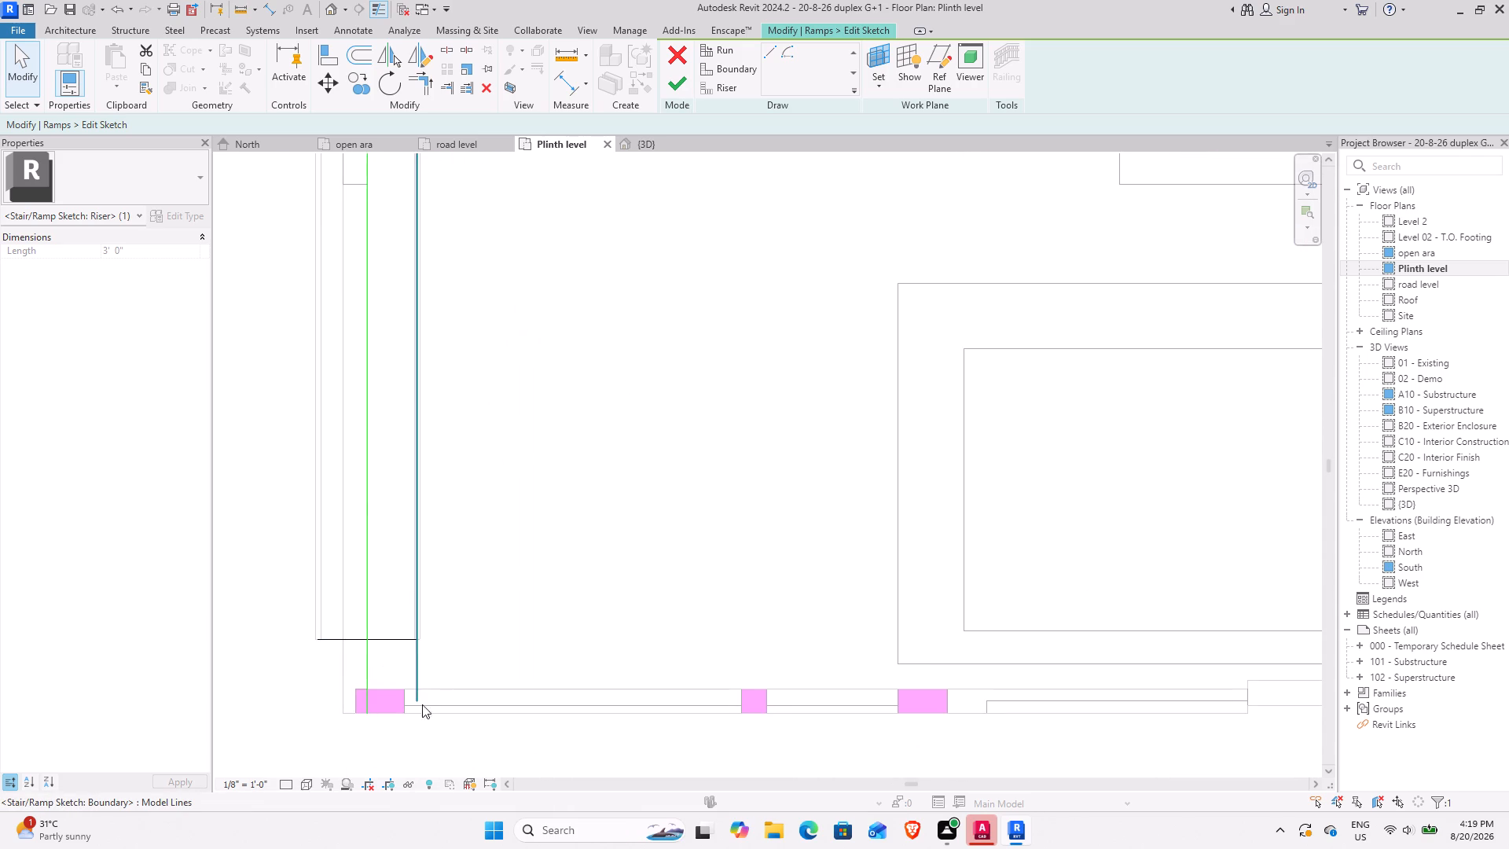
{"action": "scroll", "coordinate": [421, 687], "scroll_direction": "up", "scroll_amount": 5}
{"action": "scroll", "coordinate": [417, 309], "scroll_direction": "down", "scroll_amount": 3}
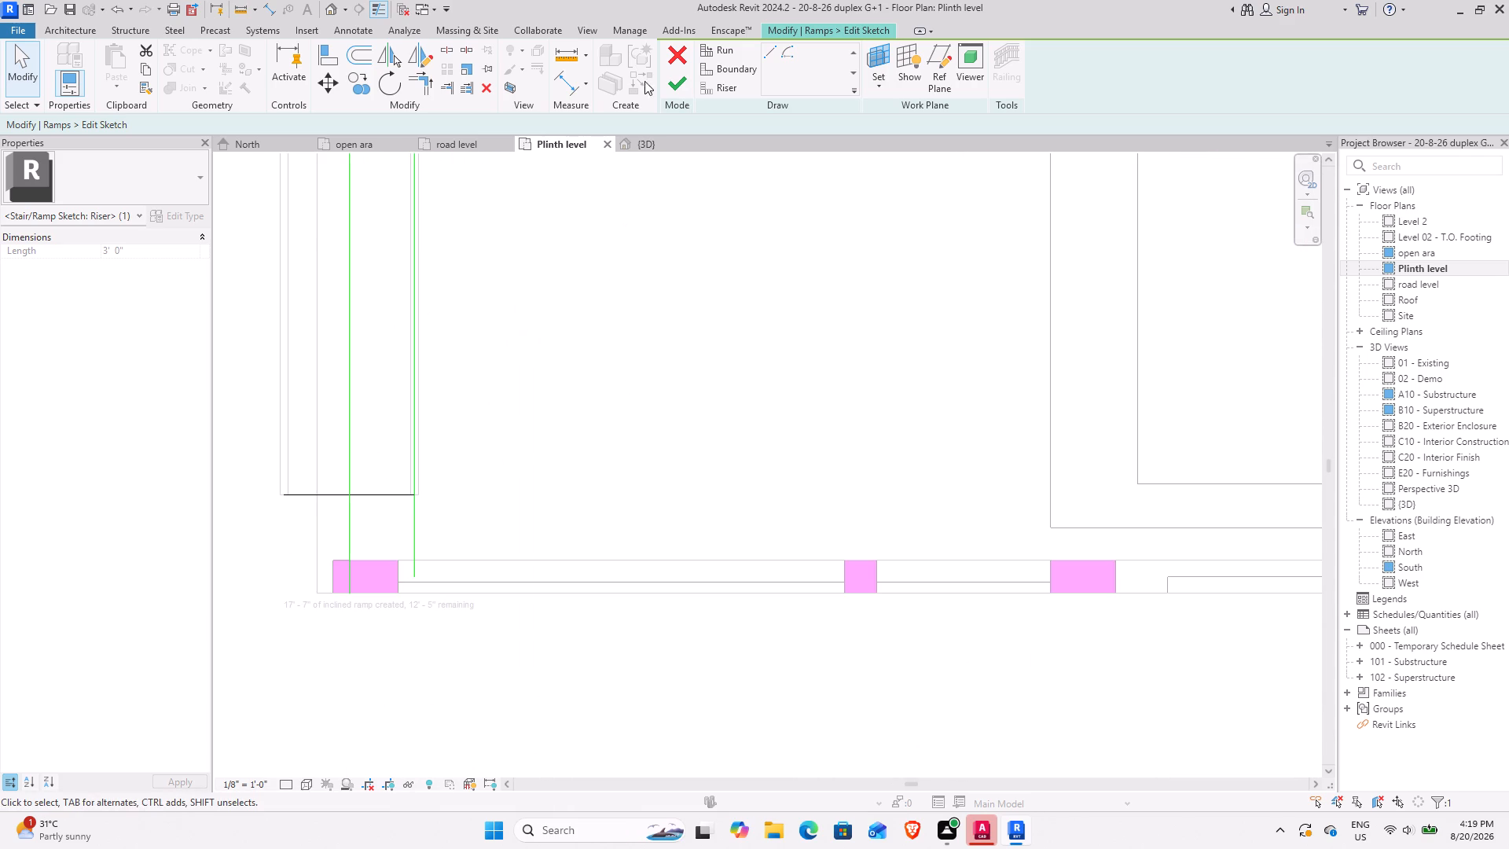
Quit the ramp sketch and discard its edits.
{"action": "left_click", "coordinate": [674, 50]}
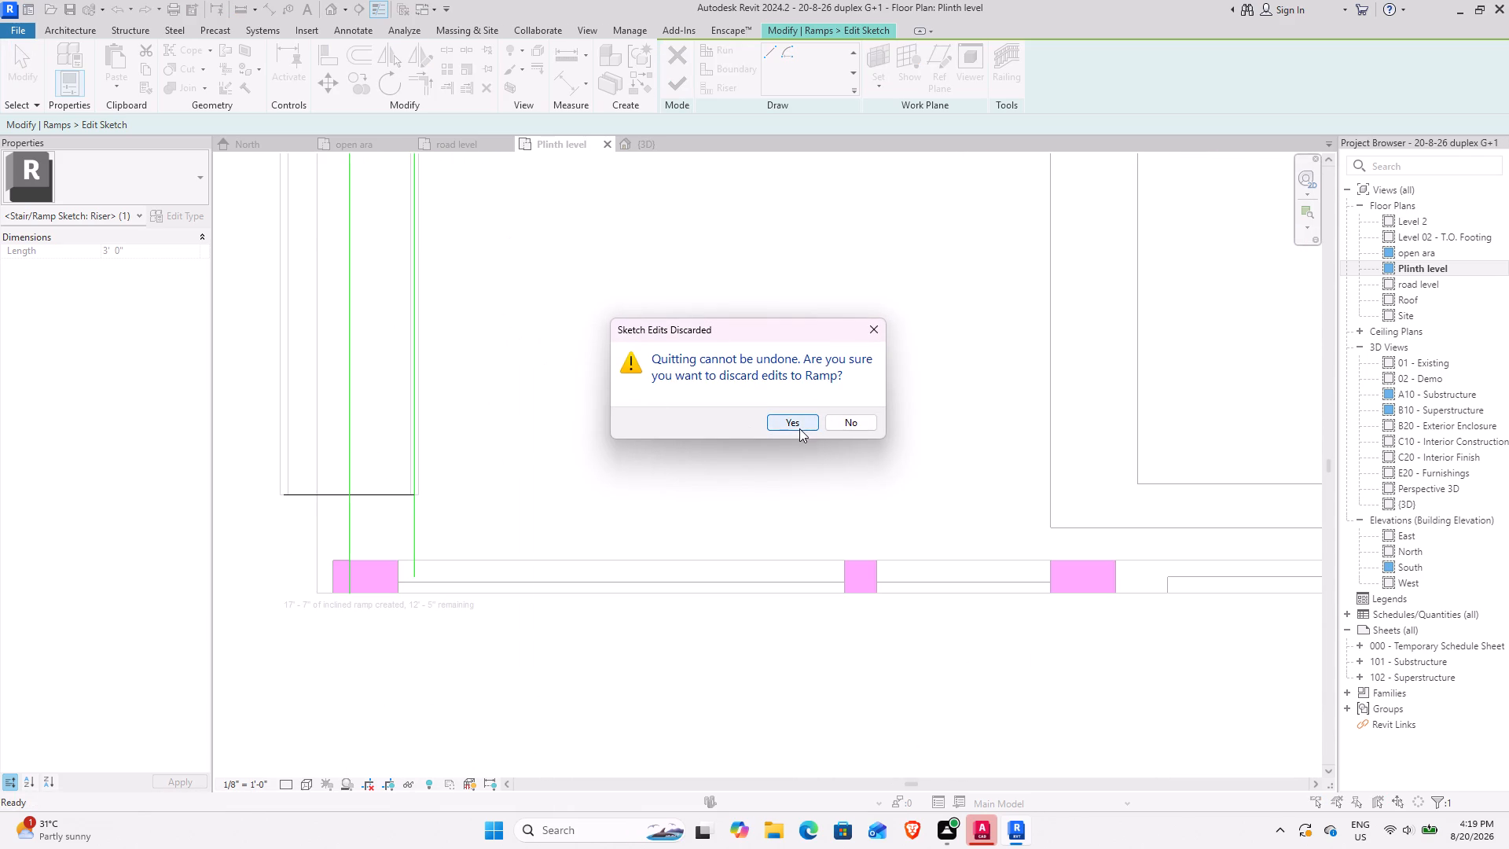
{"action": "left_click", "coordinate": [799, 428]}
Measure the distance from the plinth's front edge to the front wall in the Plinth level plan.
{"action": "scroll", "coordinate": [464, 358], "scroll_direction": "down", "scroll_amount": 4}
{"action": "left_click", "coordinate": [419, 329]}
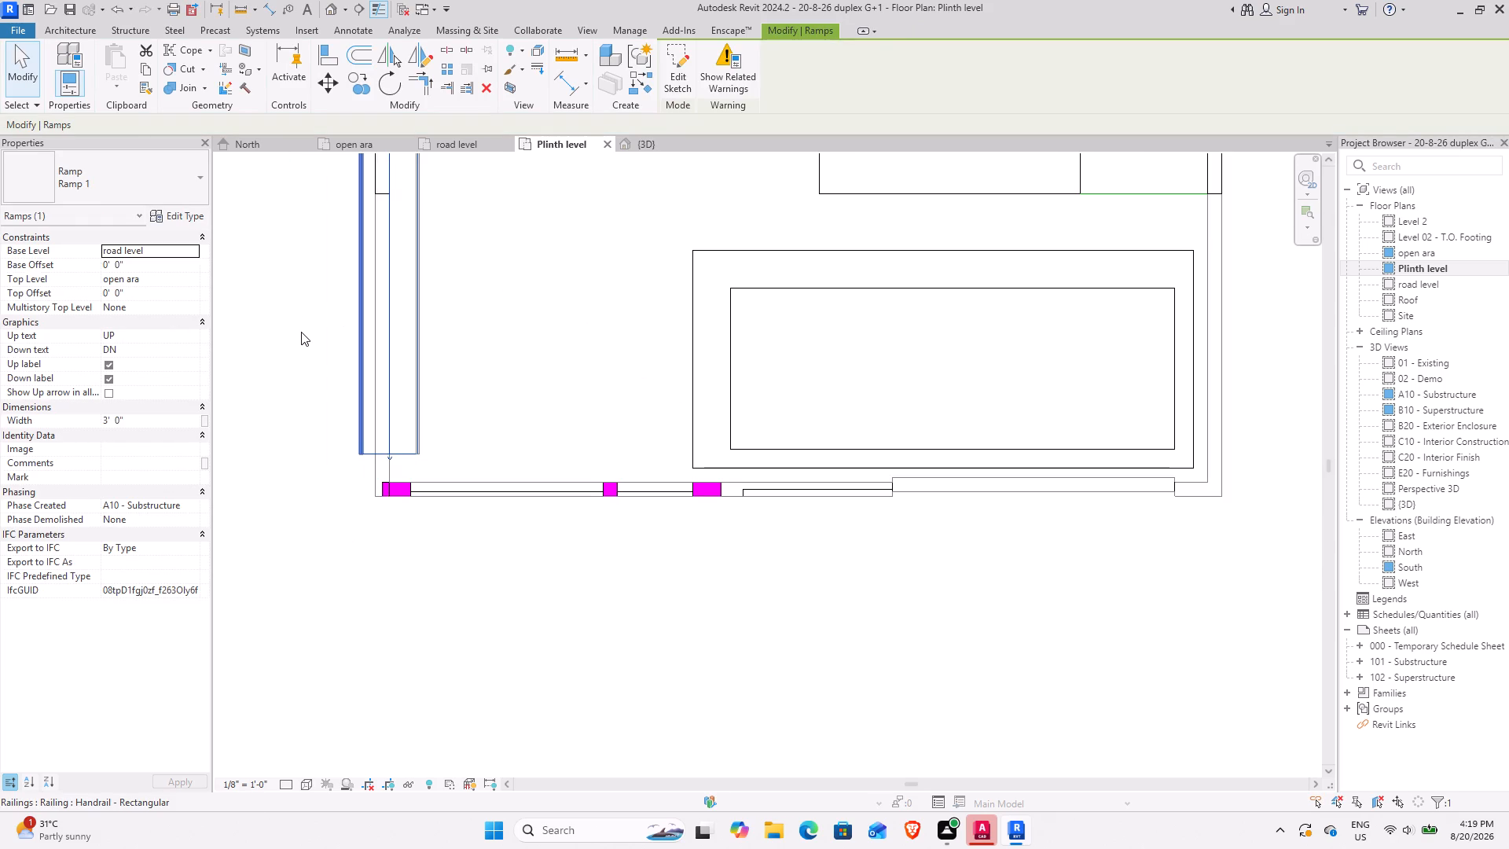
{"action": "middle_click_drag", "start_coordinate": [329, 325], "coordinate": [343, 575]}
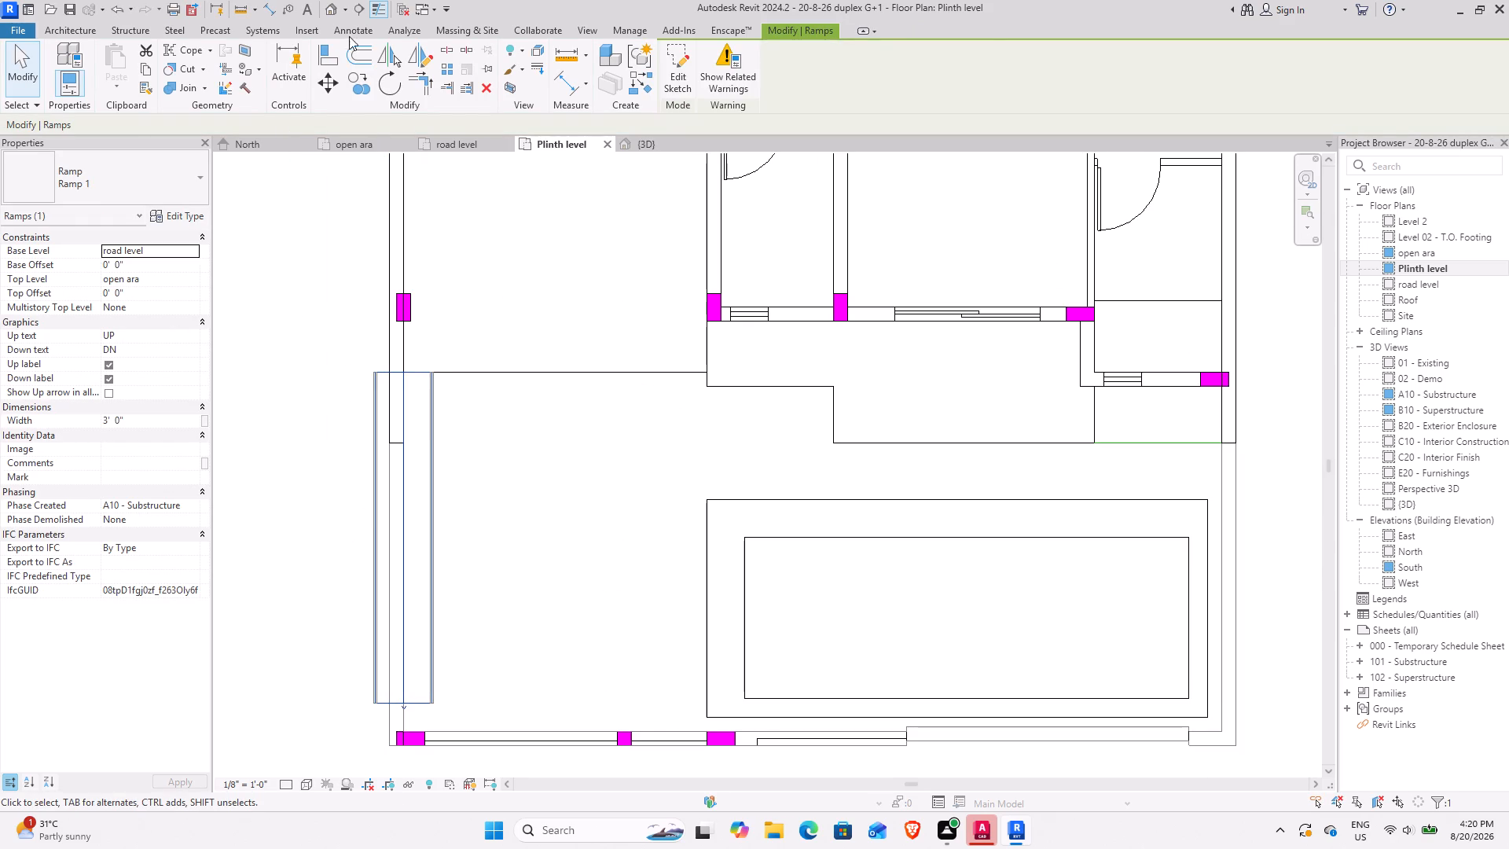
{"action": "left_click", "coordinate": [265, 6]}
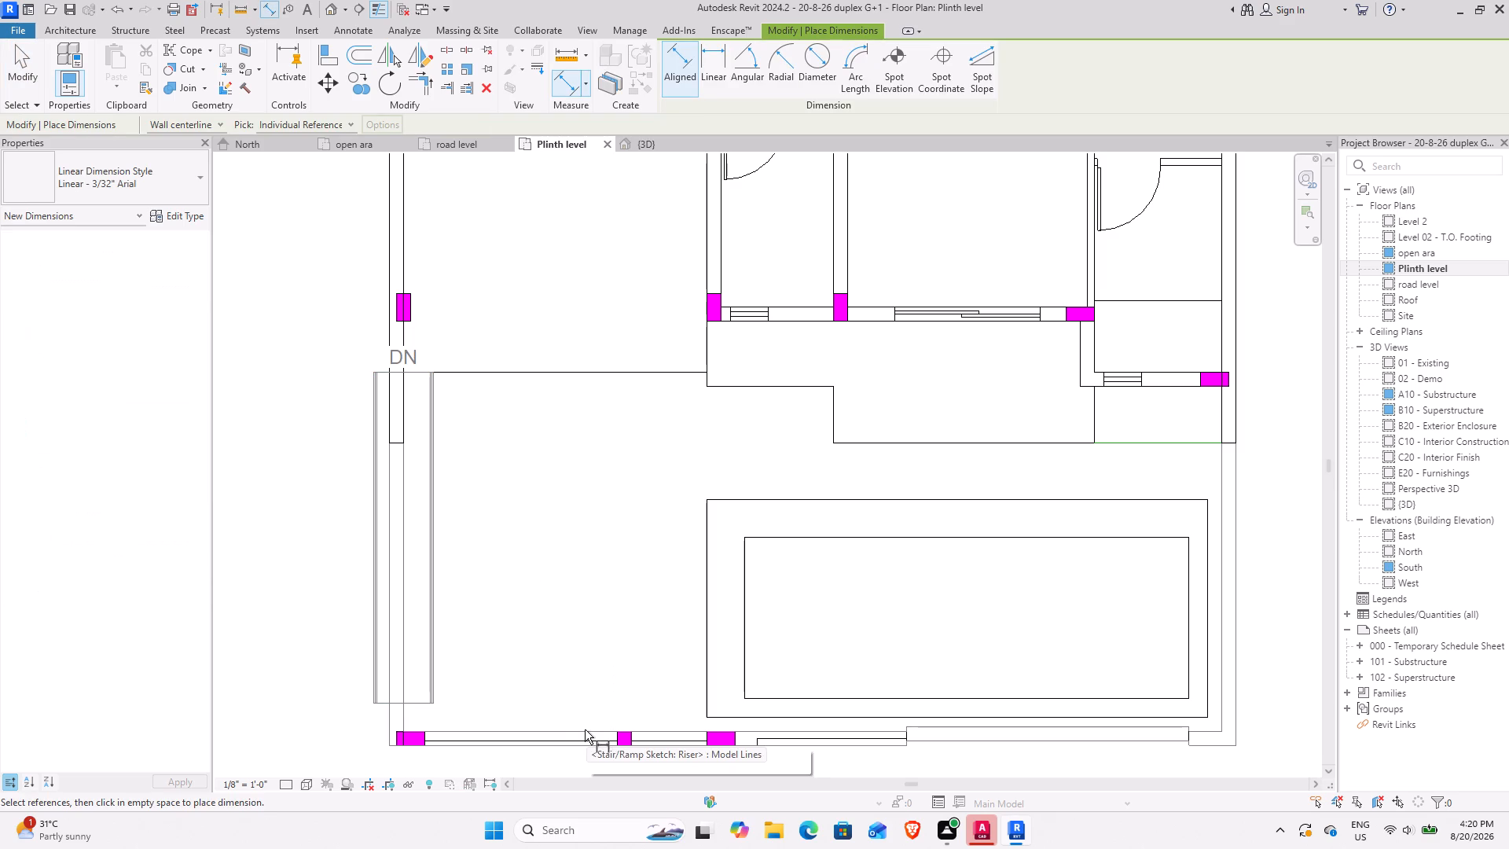
{"action": "middle_click_drag", "start_coordinate": [512, 728], "coordinate": [511, 648]}
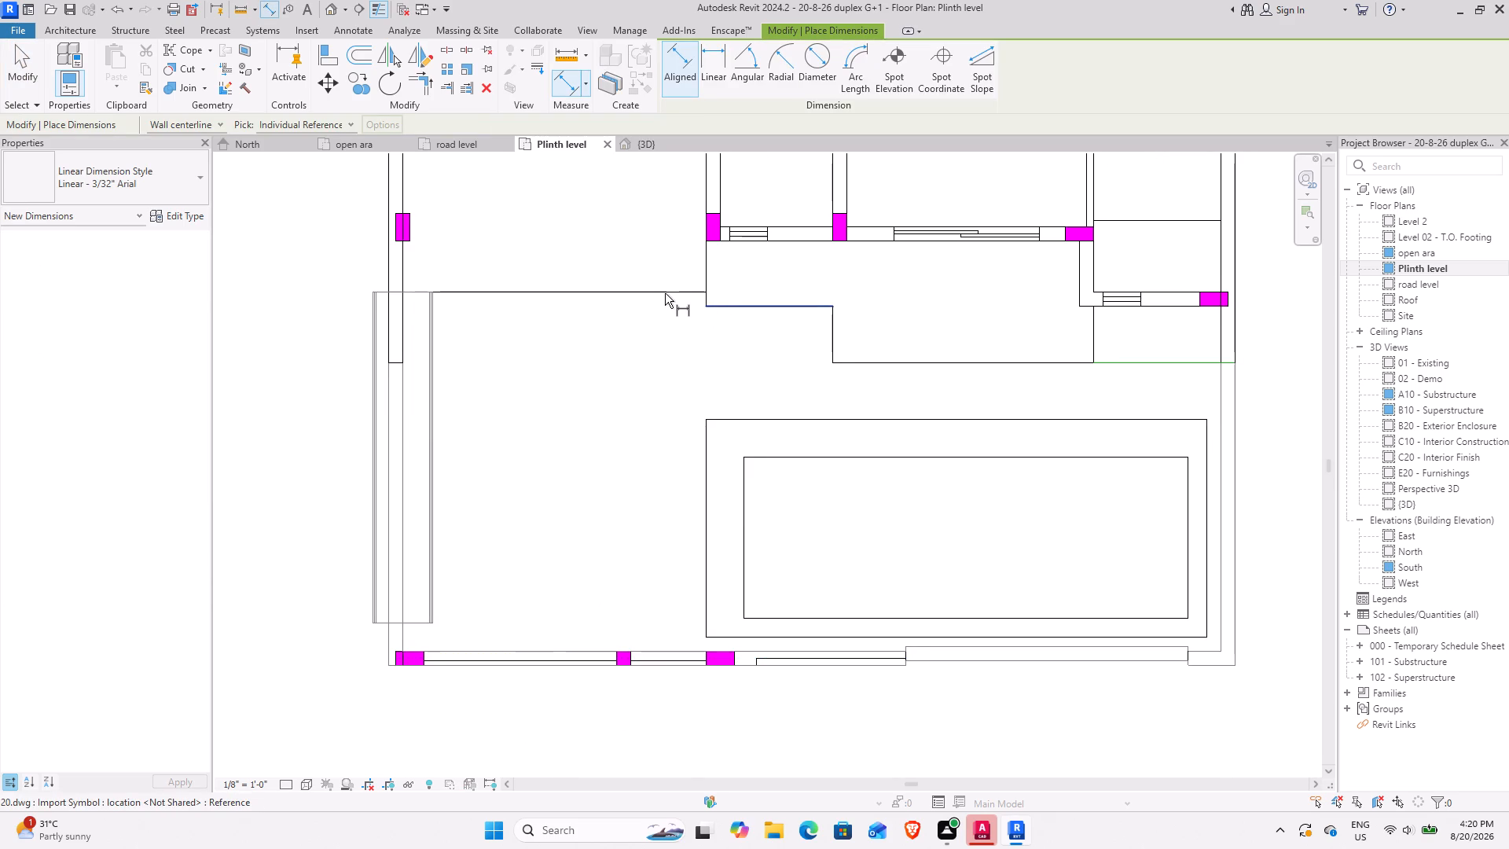
{"action": "left_click", "coordinate": [665, 293]}
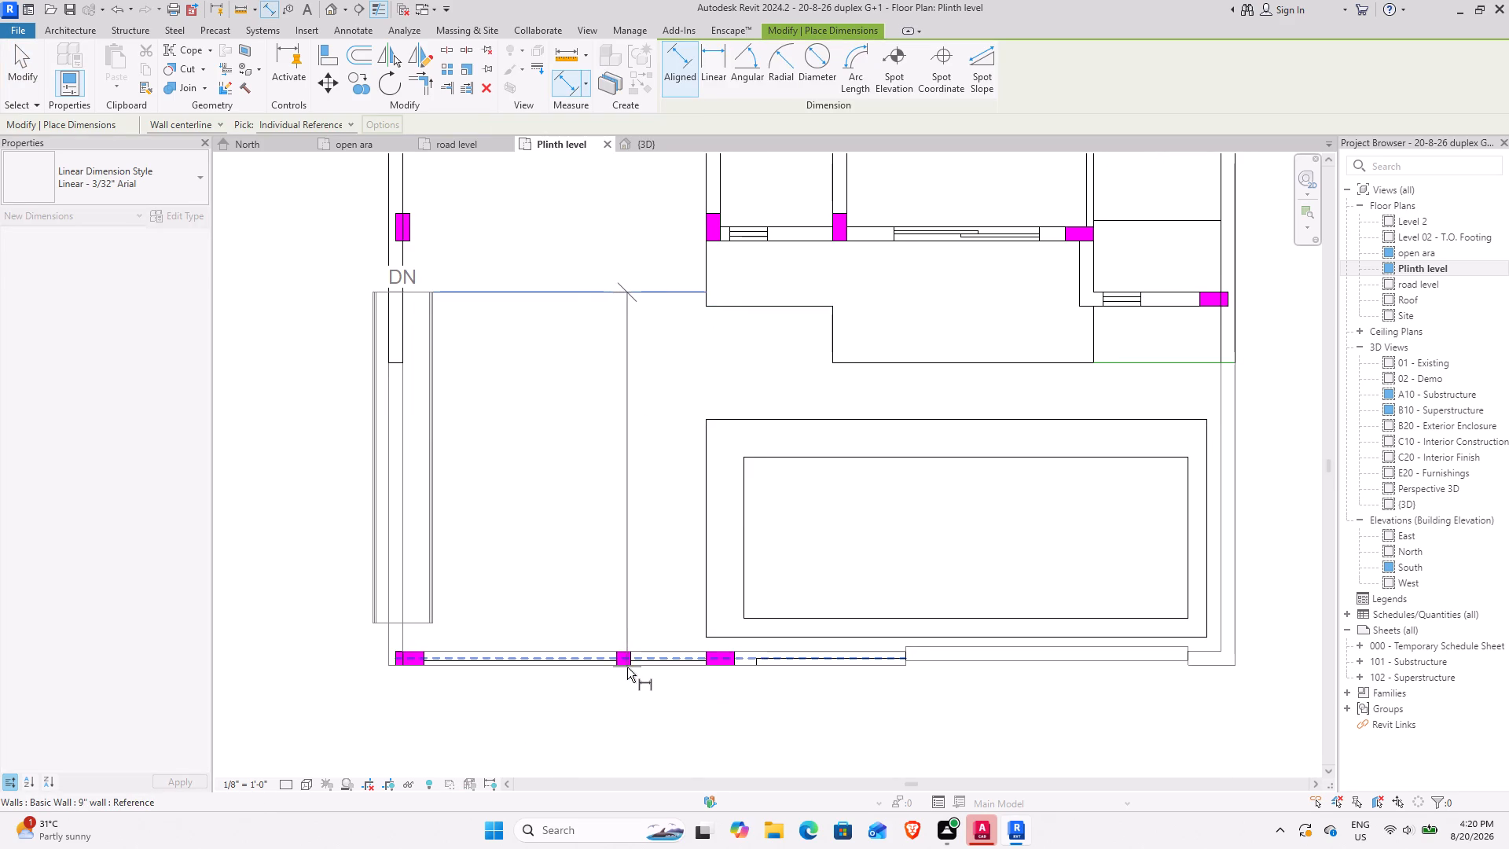
{"action": "scroll", "coordinate": [626, 668], "scroll_direction": "up", "scroll_amount": 7}
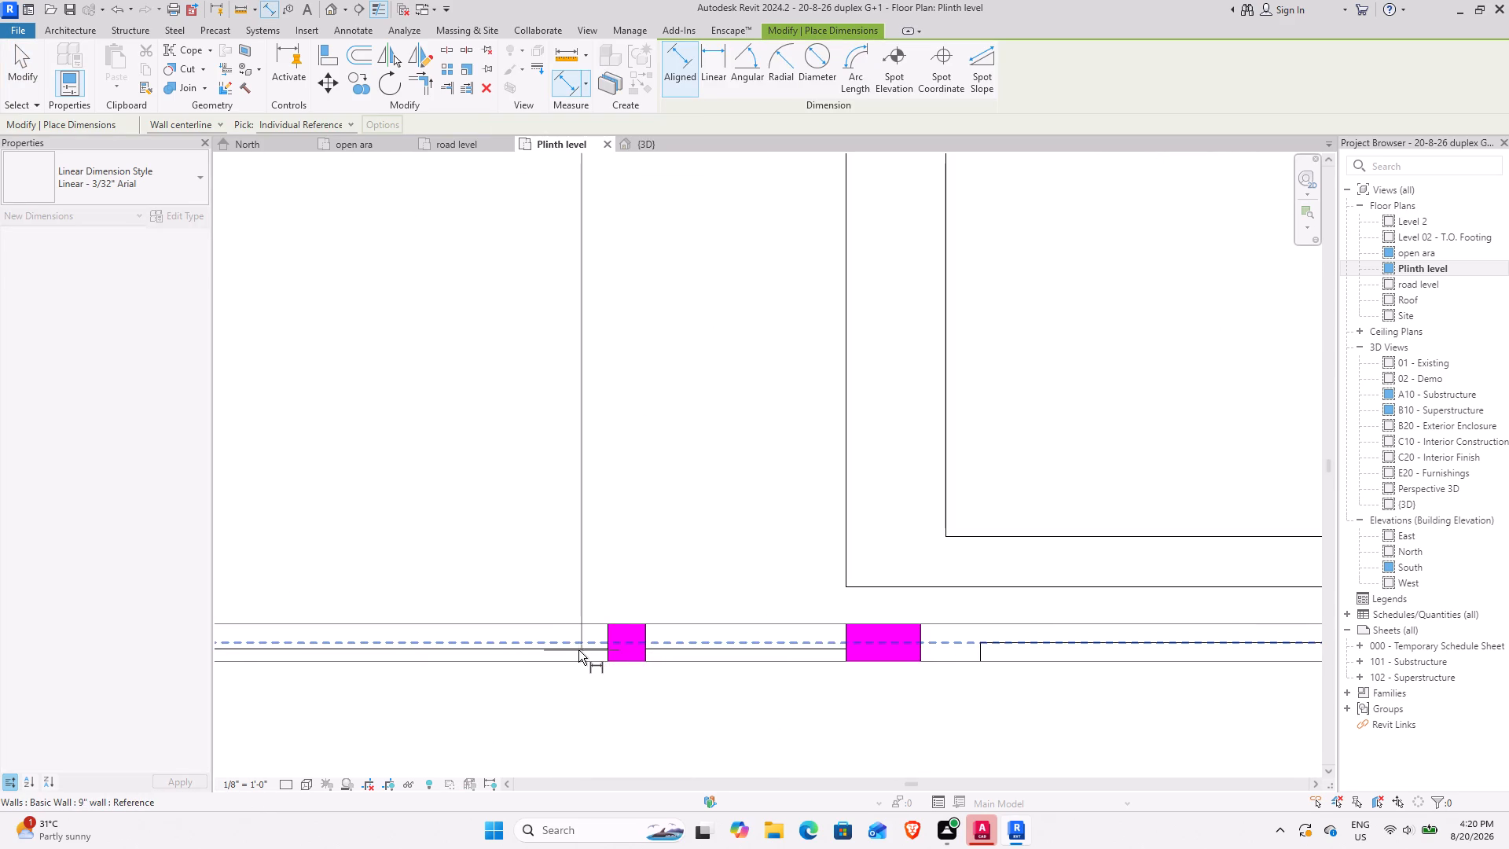
{"action": "scroll", "coordinate": [570, 648], "scroll_direction": "up", "scroll_amount": 5}
{"action": "left_click", "coordinate": [567, 650]}
{"action": "scroll", "coordinate": [567, 639], "scroll_direction": "down", "scroll_amount": 4}
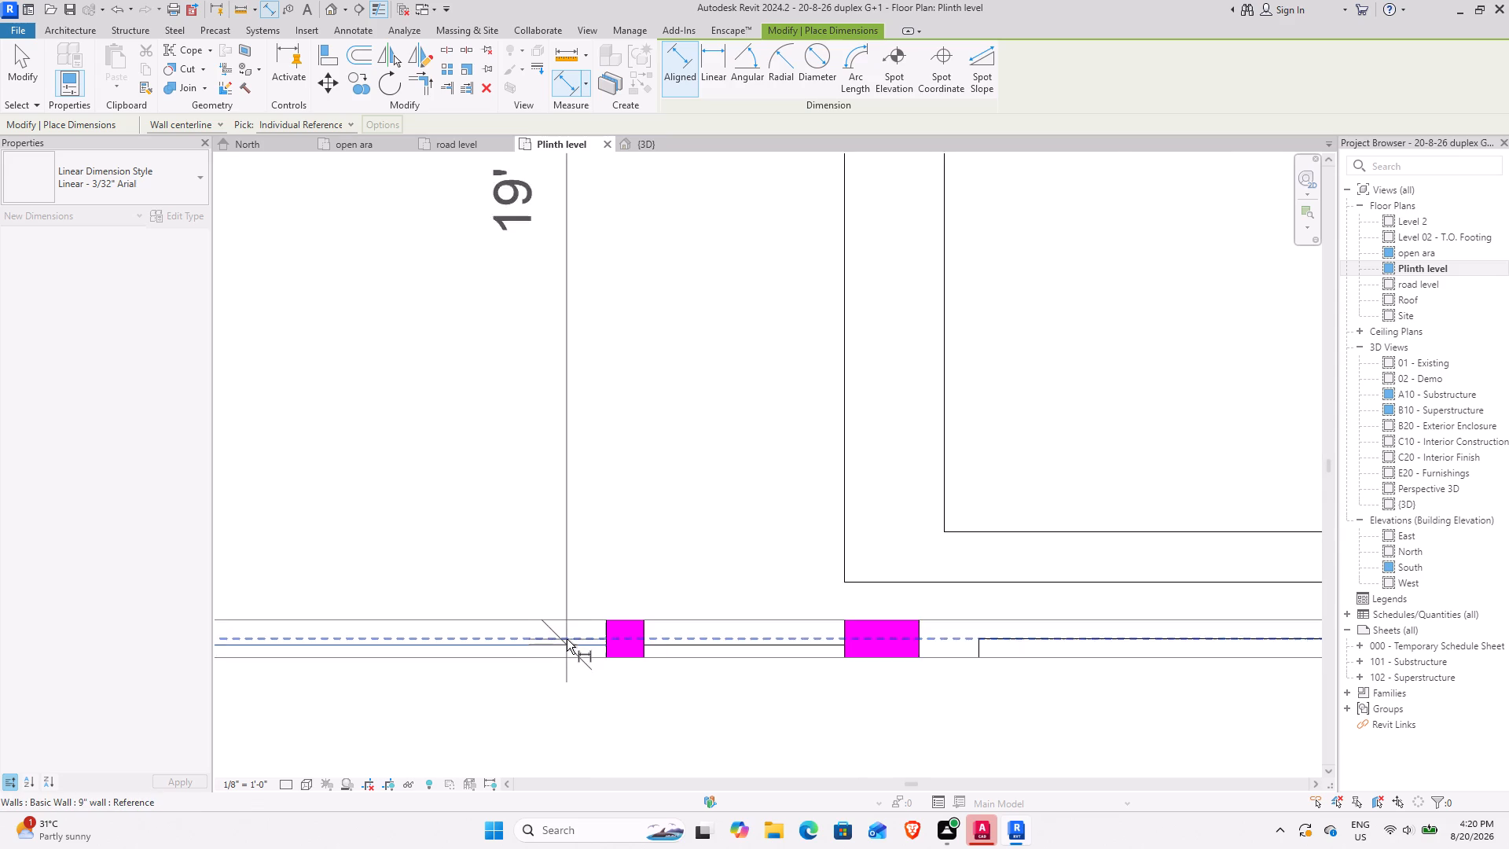
{"action": "scroll", "coordinate": [567, 639], "scroll_direction": "down", "scroll_amount": 4}
{"action": "middle_click_drag", "start_coordinate": [552, 533], "coordinate": [552, 606]}
{"action": "scroll", "coordinate": [625, 531], "scroll_direction": "down", "scroll_amount": 3}
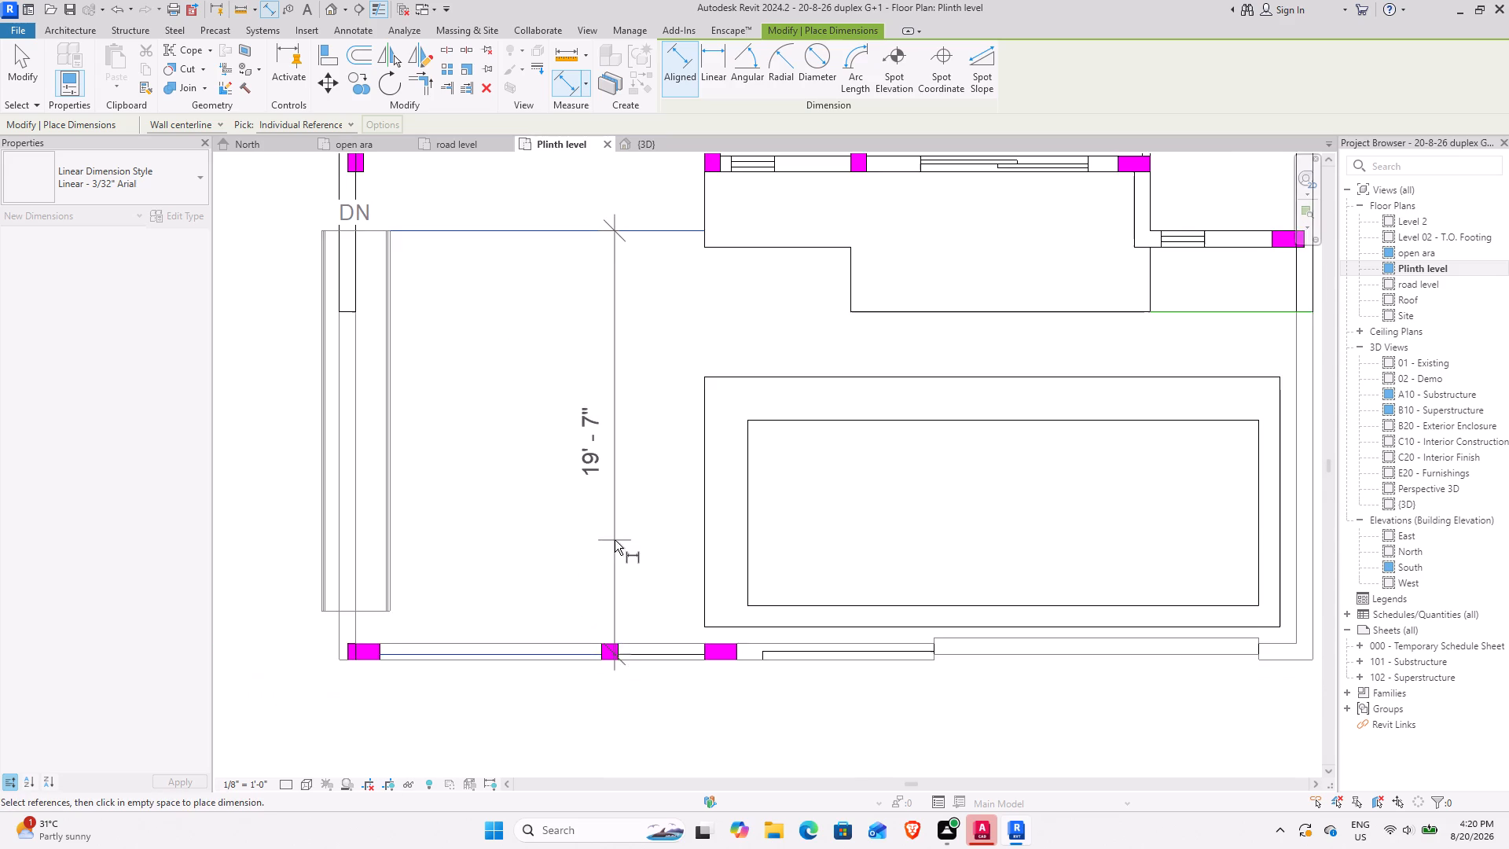
{"action": "middle_click_drag", "start_coordinate": [608, 546], "coordinate": [559, 598]}
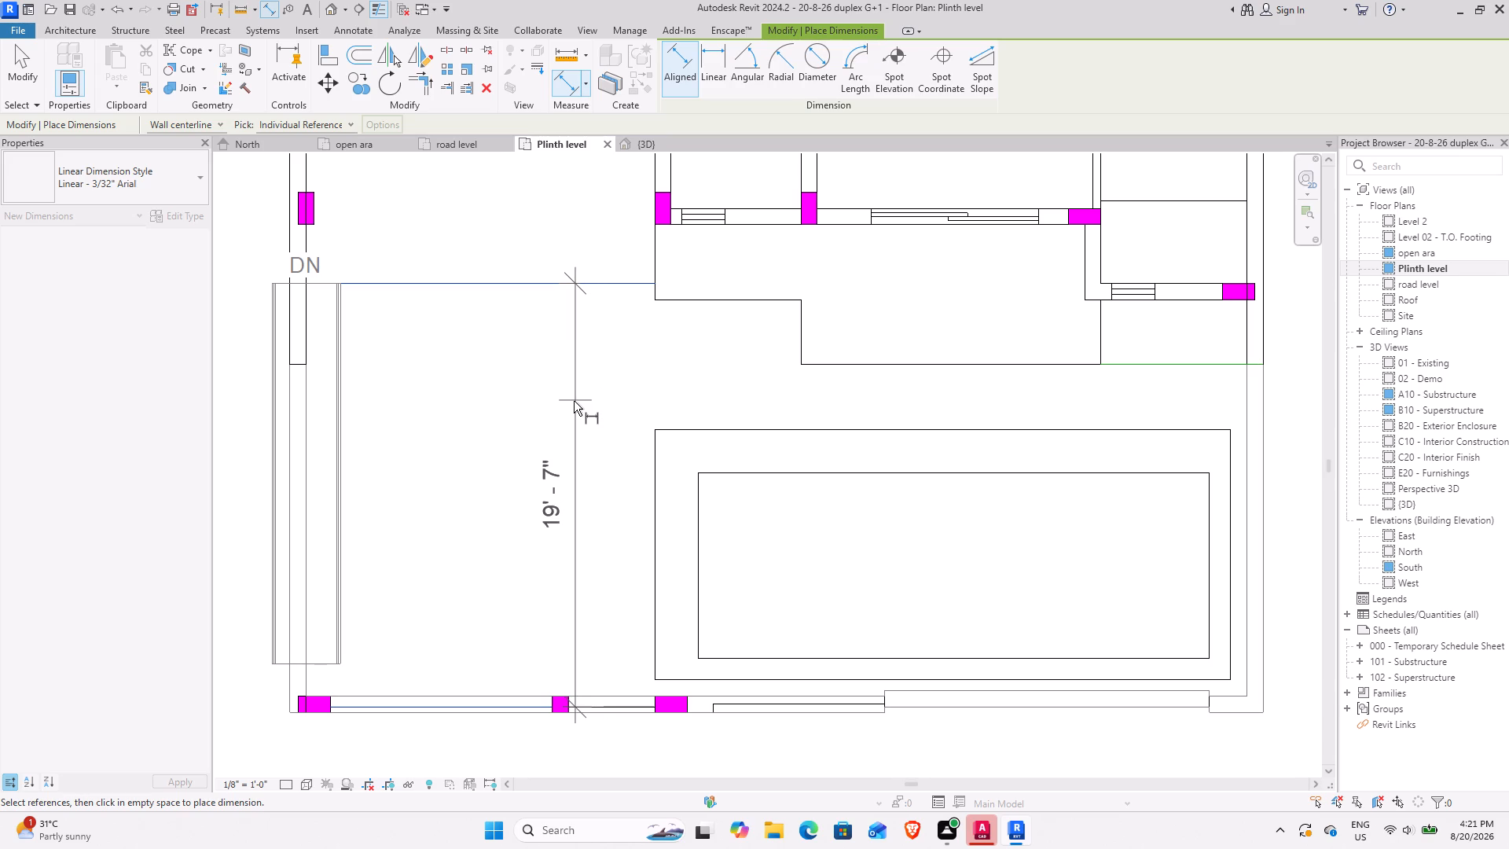
{"action": "key", "text": "Escape"}
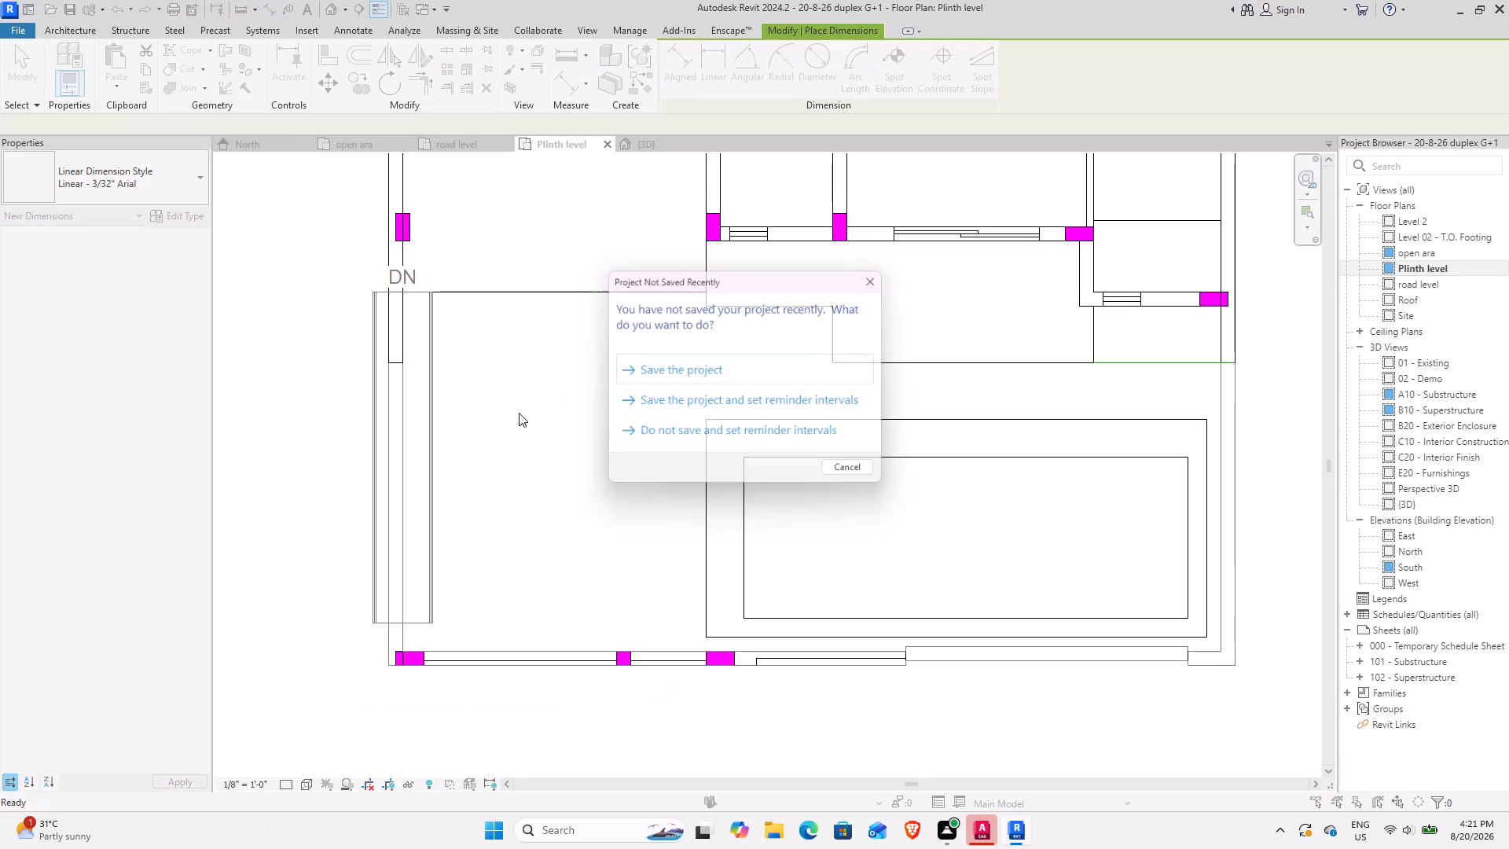
Save the project and leave the dimension command.
{"action": "left_click", "coordinate": [689, 369]}
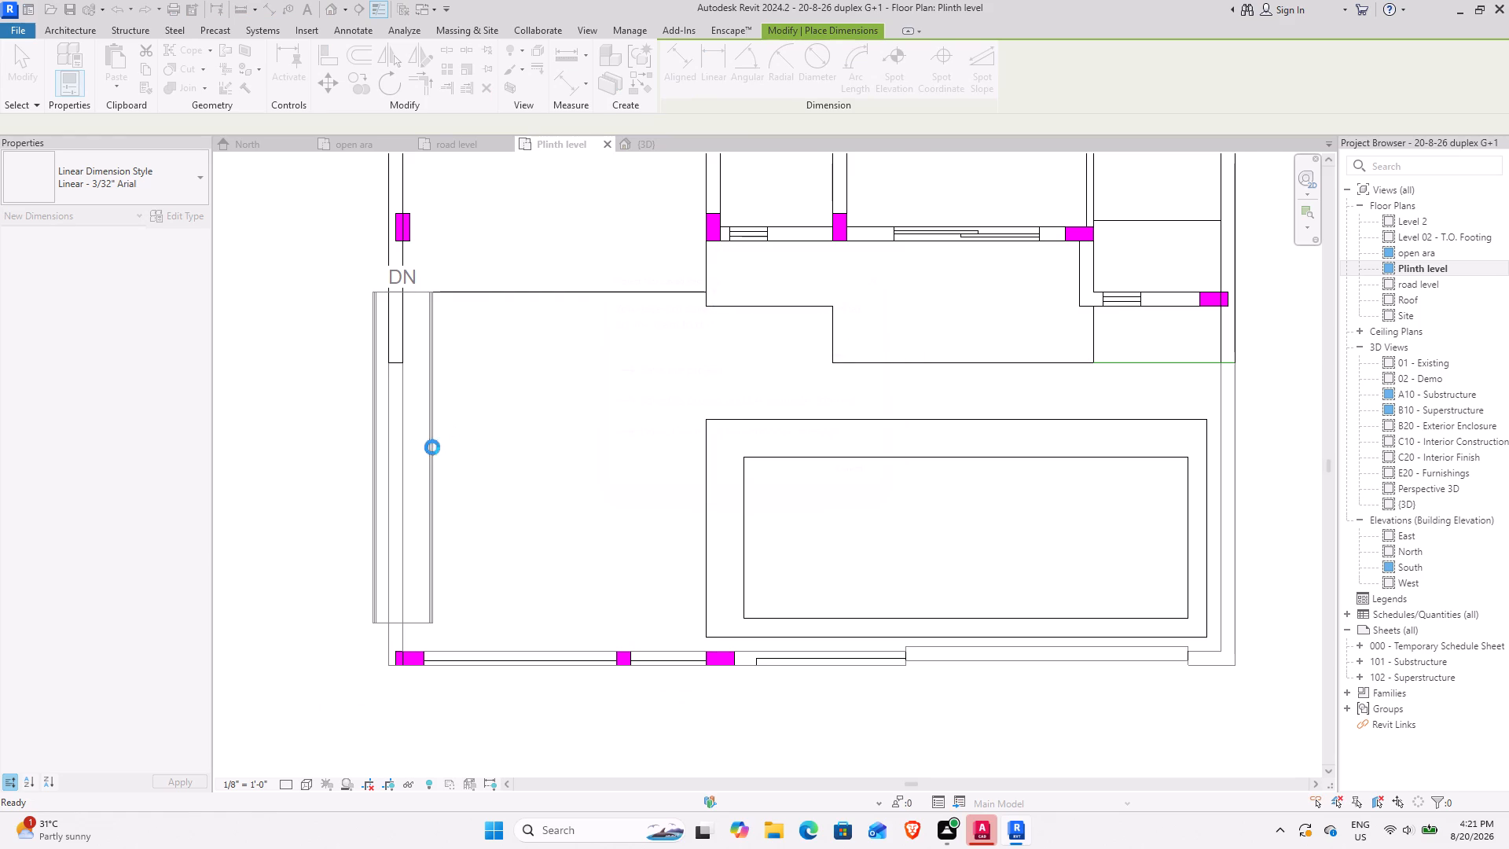
{"action": "left_click", "coordinate": [430, 451]}
{"action": "key", "text": "Escape"}
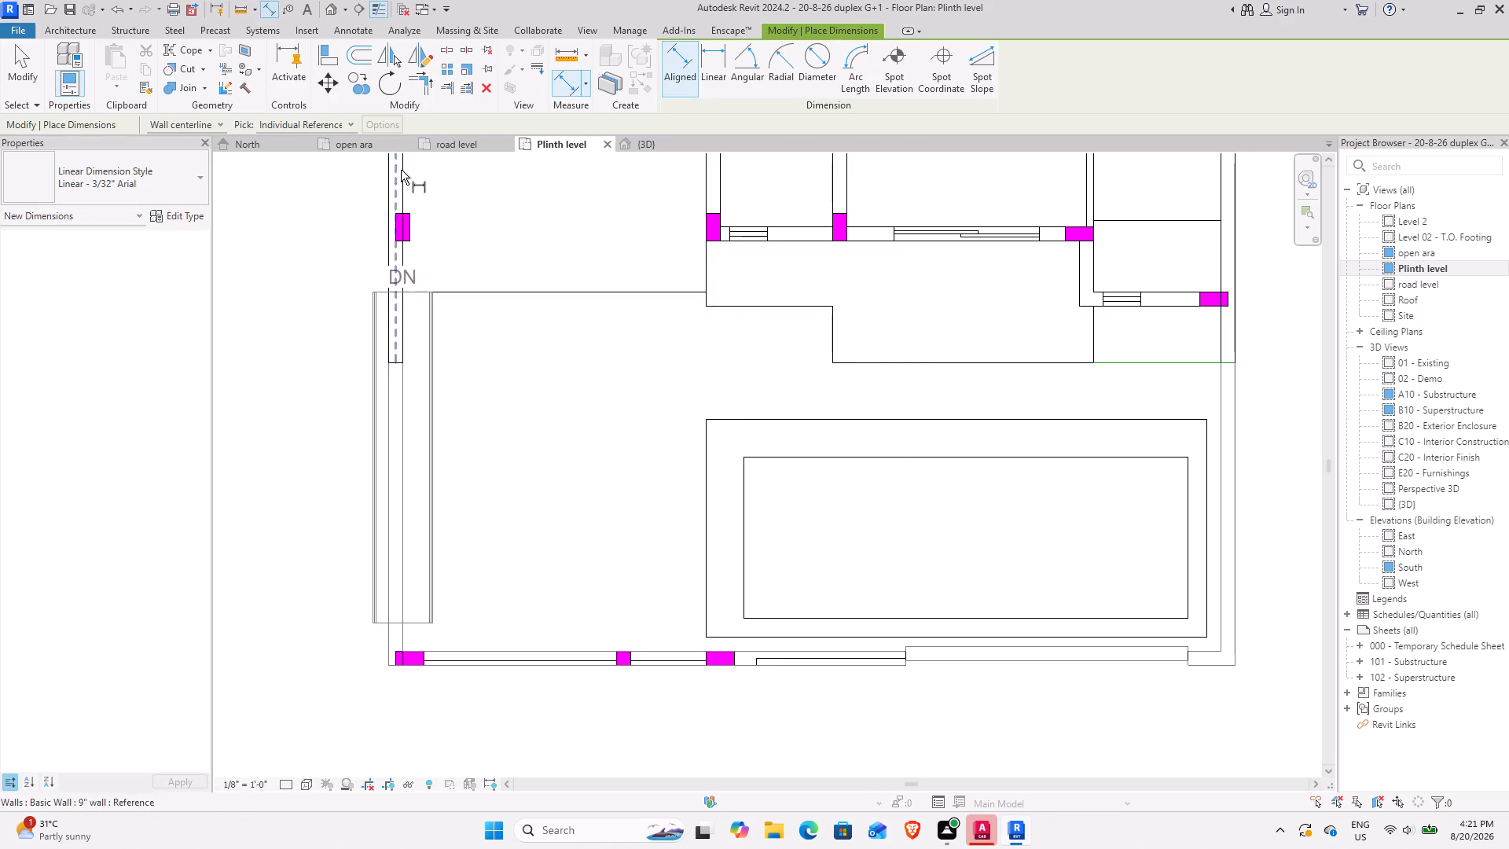
{"action": "key", "text": "Escape"}
{"action": "key", "text": "Escape"}
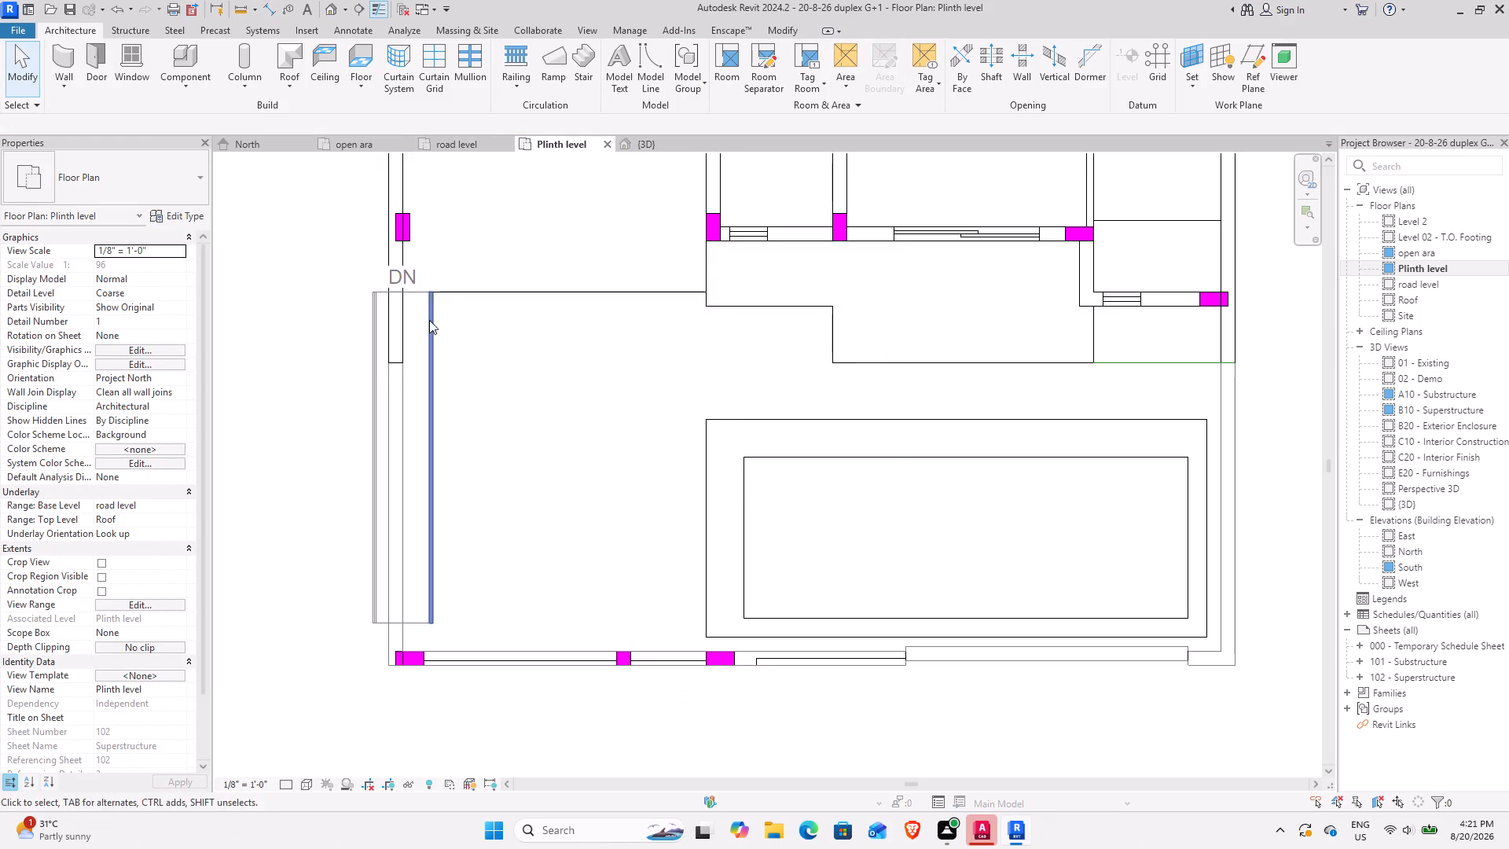
Delete both handrail railings along the sides of the ramp in the 3D view.
{"action": "left_click", "coordinate": [630, 149]}
{"action": "middle_click_drag", "start_coordinate": [412, 538], "coordinate": [435, 538], "text": "shift"}
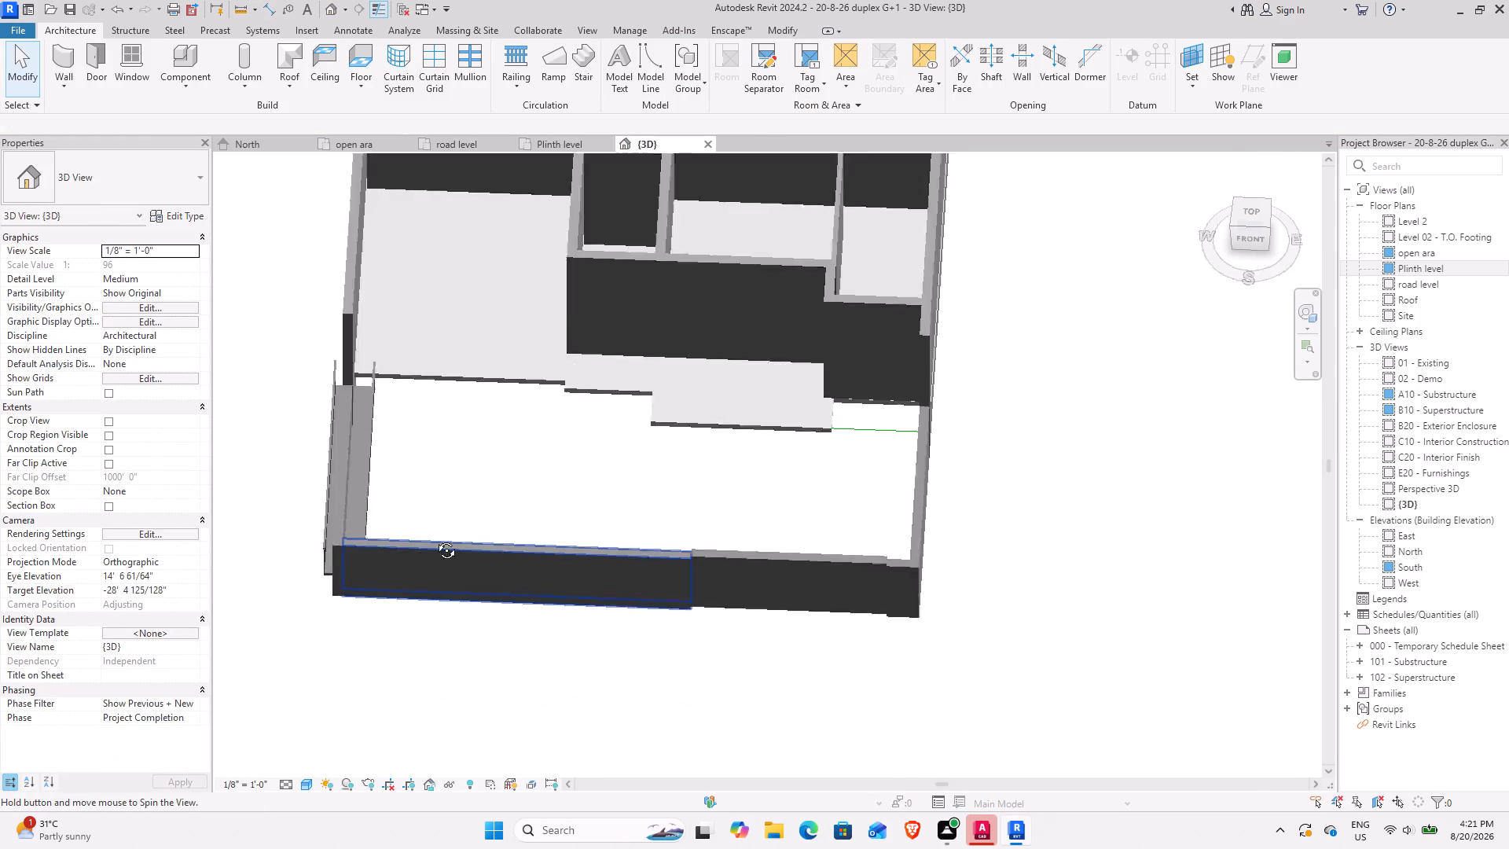
{"action": "middle_click_drag", "start_coordinate": [435, 538], "coordinate": [685, 384], "text": "shift"}
{"action": "middle_click_drag", "start_coordinate": [556, 443], "coordinate": [780, 428]}
{"action": "left_click", "coordinate": [604, 443]}
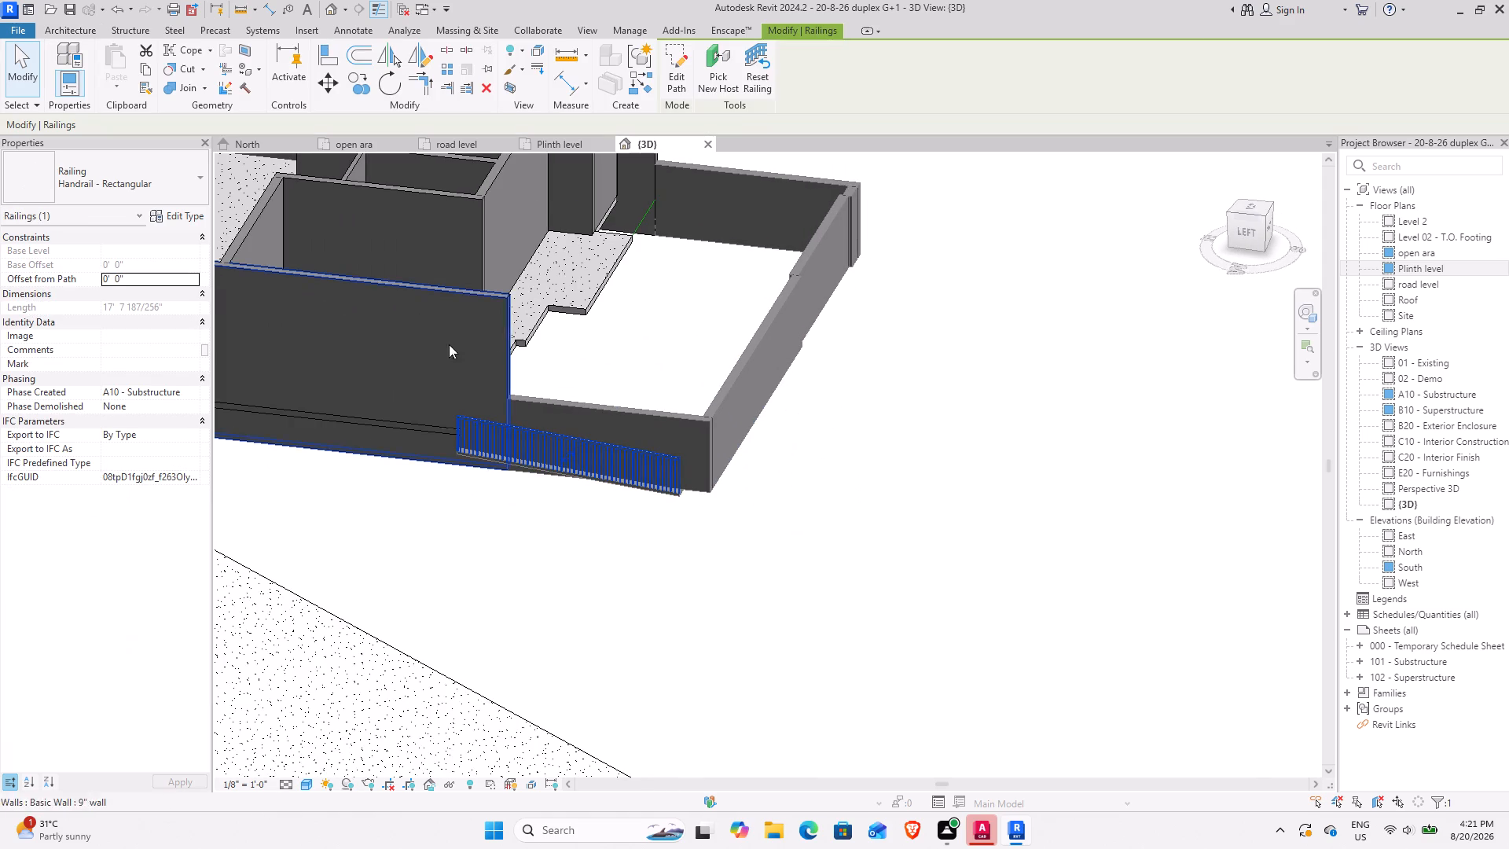
{"action": "left_click", "coordinate": [486, 89]}
{"action": "middle_click_drag", "start_coordinate": [557, 359], "coordinate": [270, 482], "text": "shift"}
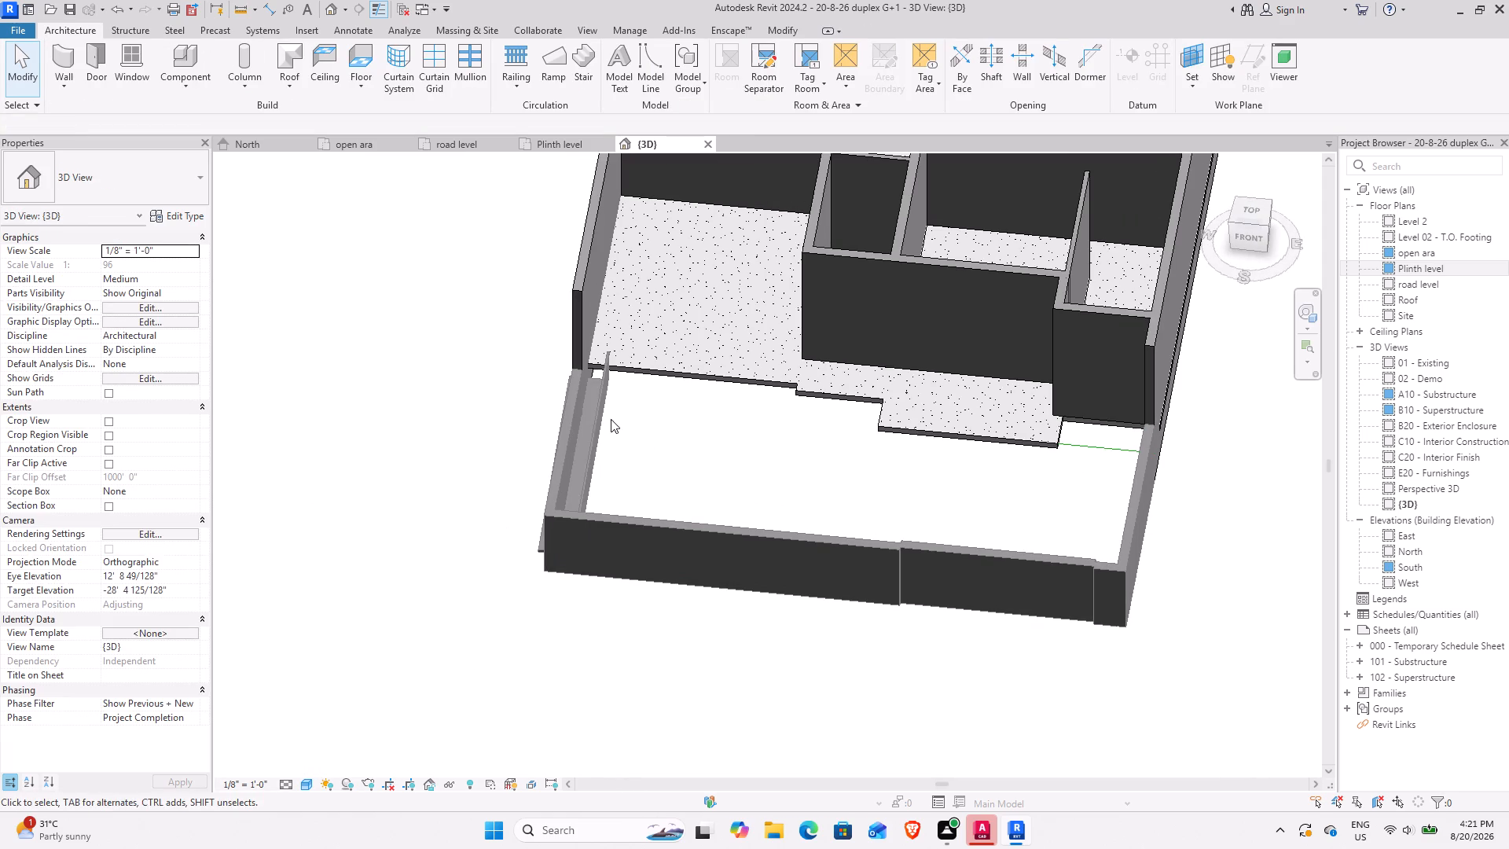
{"action": "left_click", "coordinate": [600, 413]}
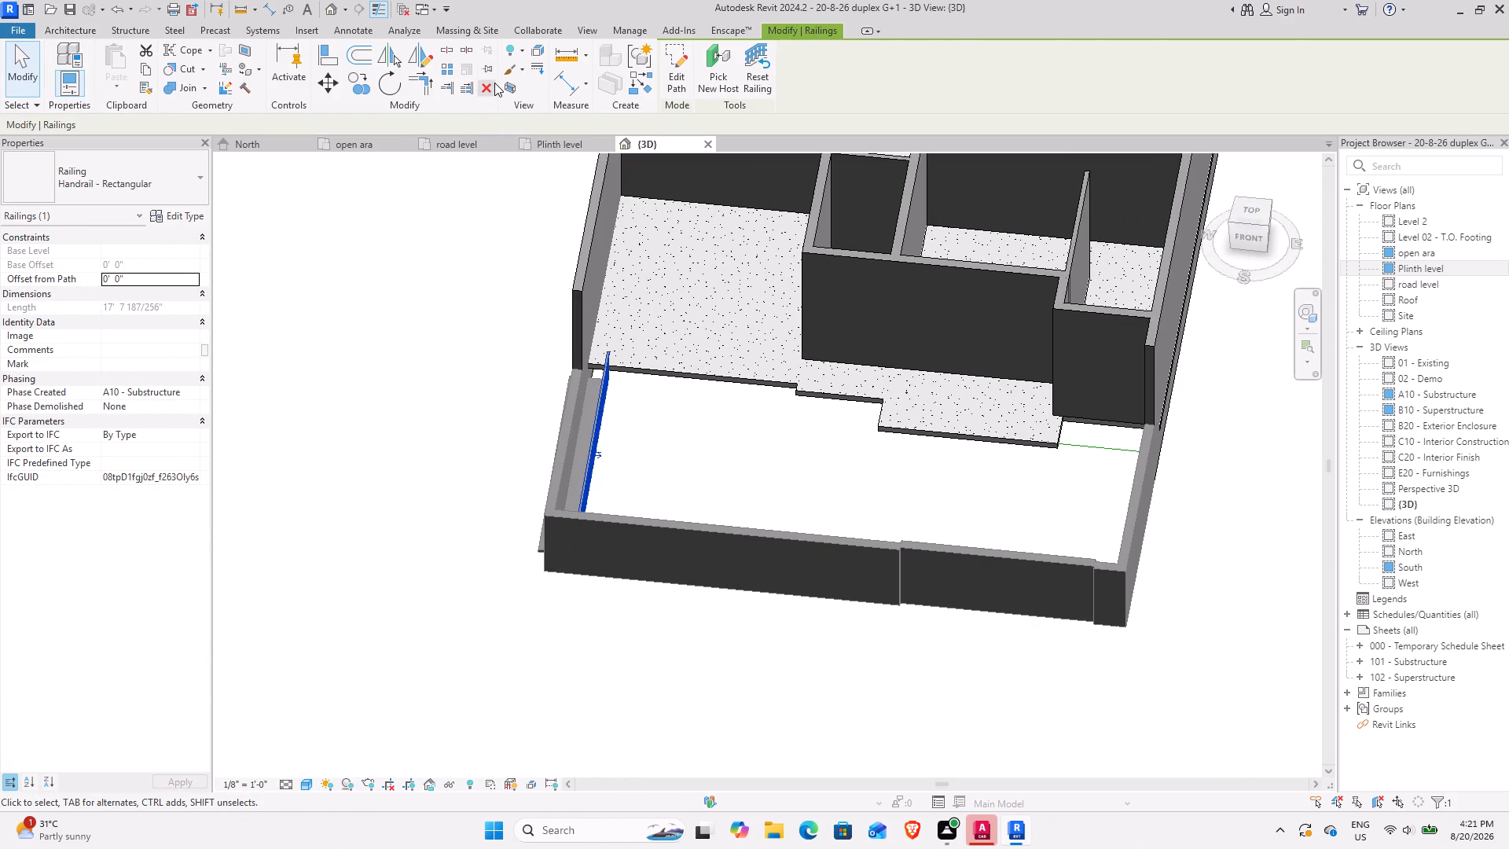
{"action": "left_click", "coordinate": [494, 83]}
Open the ramp's sketch for editing and show it in the Plinth level floor plan.
{"action": "middle_click_drag", "start_coordinate": [406, 587], "coordinate": [685, 516], "text": "shift"}
{"action": "left_click", "coordinate": [648, 497]}
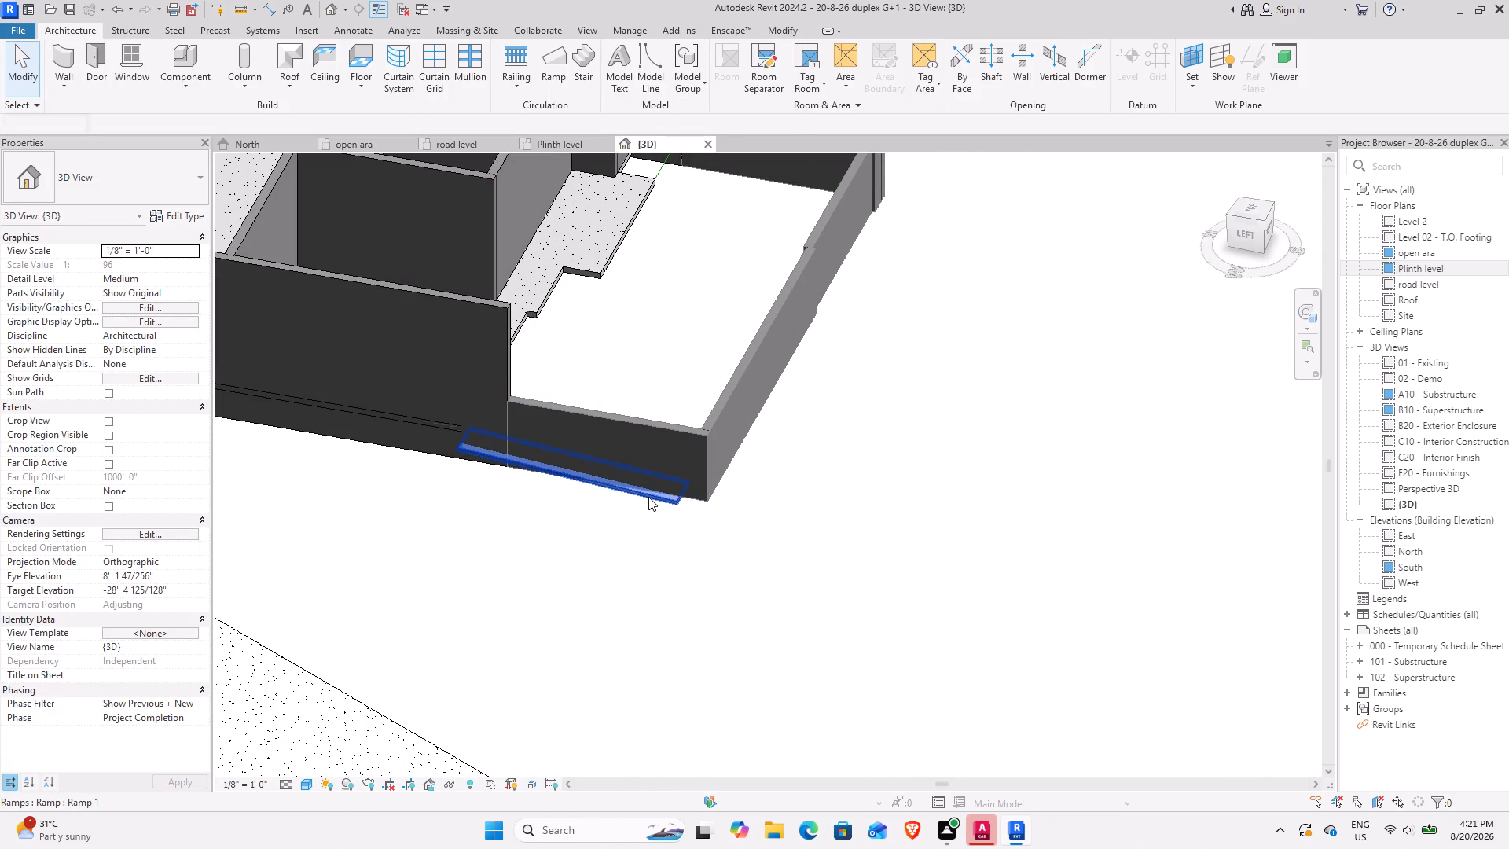
{"action": "middle_click_drag", "start_coordinate": [644, 533], "coordinate": [533, 510], "text": "shift"}
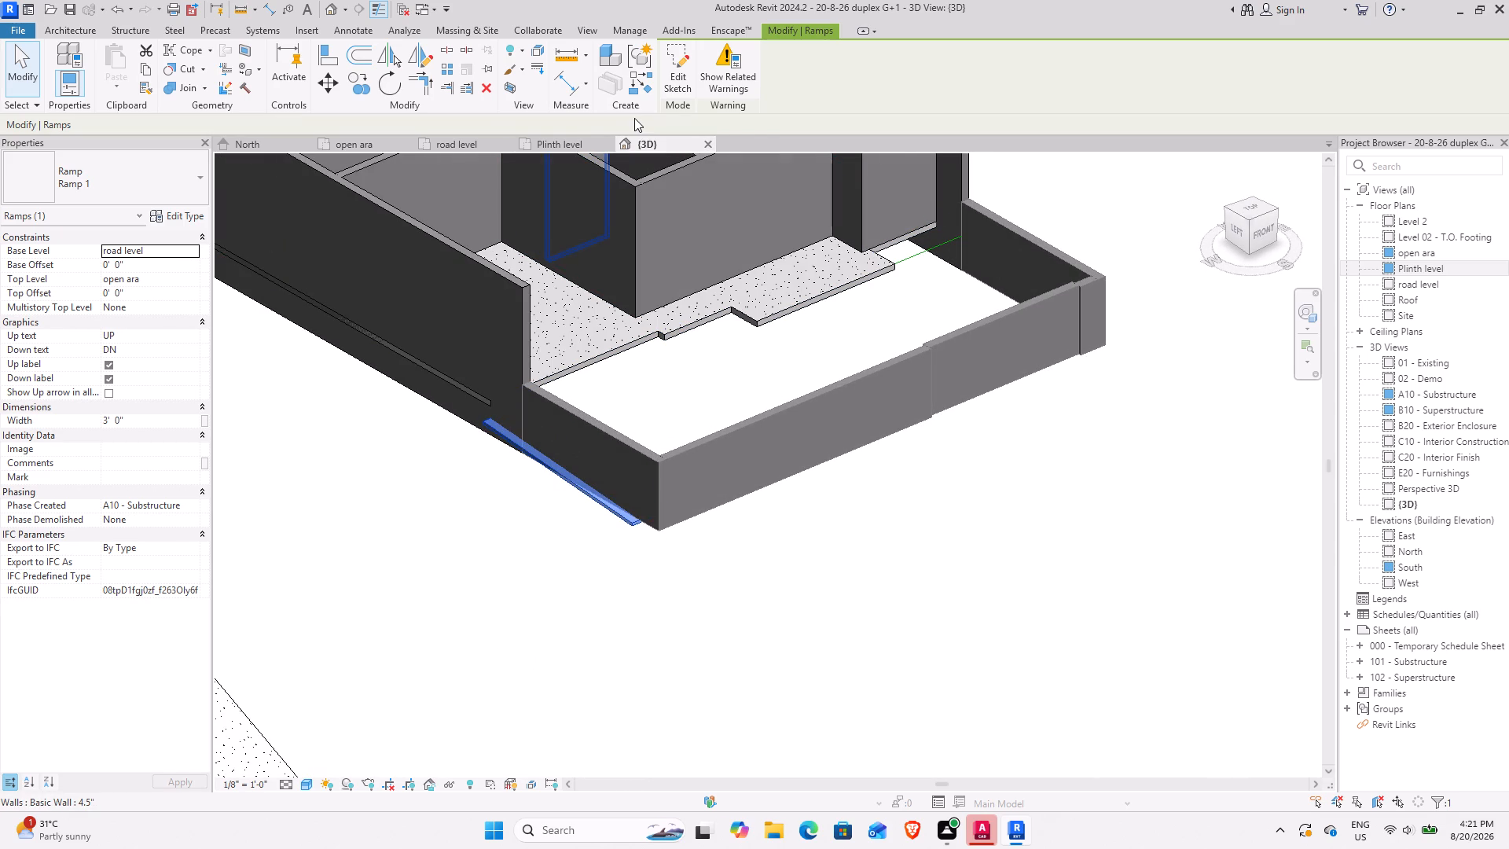
{"action": "left_click", "coordinate": [677, 84]}
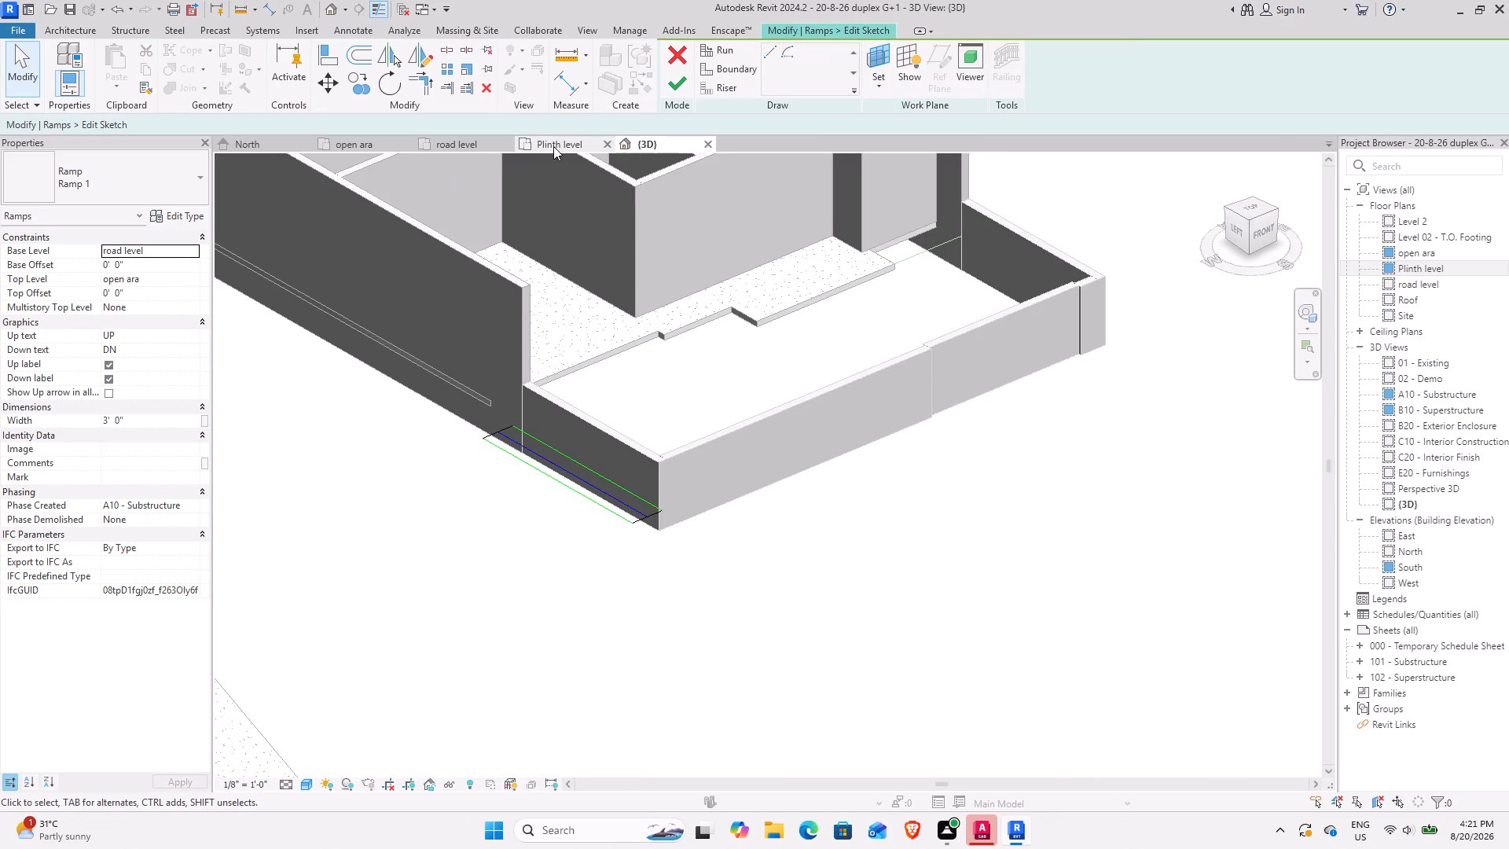
{"action": "left_click", "coordinate": [549, 144]}
{"action": "middle_click_drag", "start_coordinate": [441, 614], "coordinate": [423, 442]}
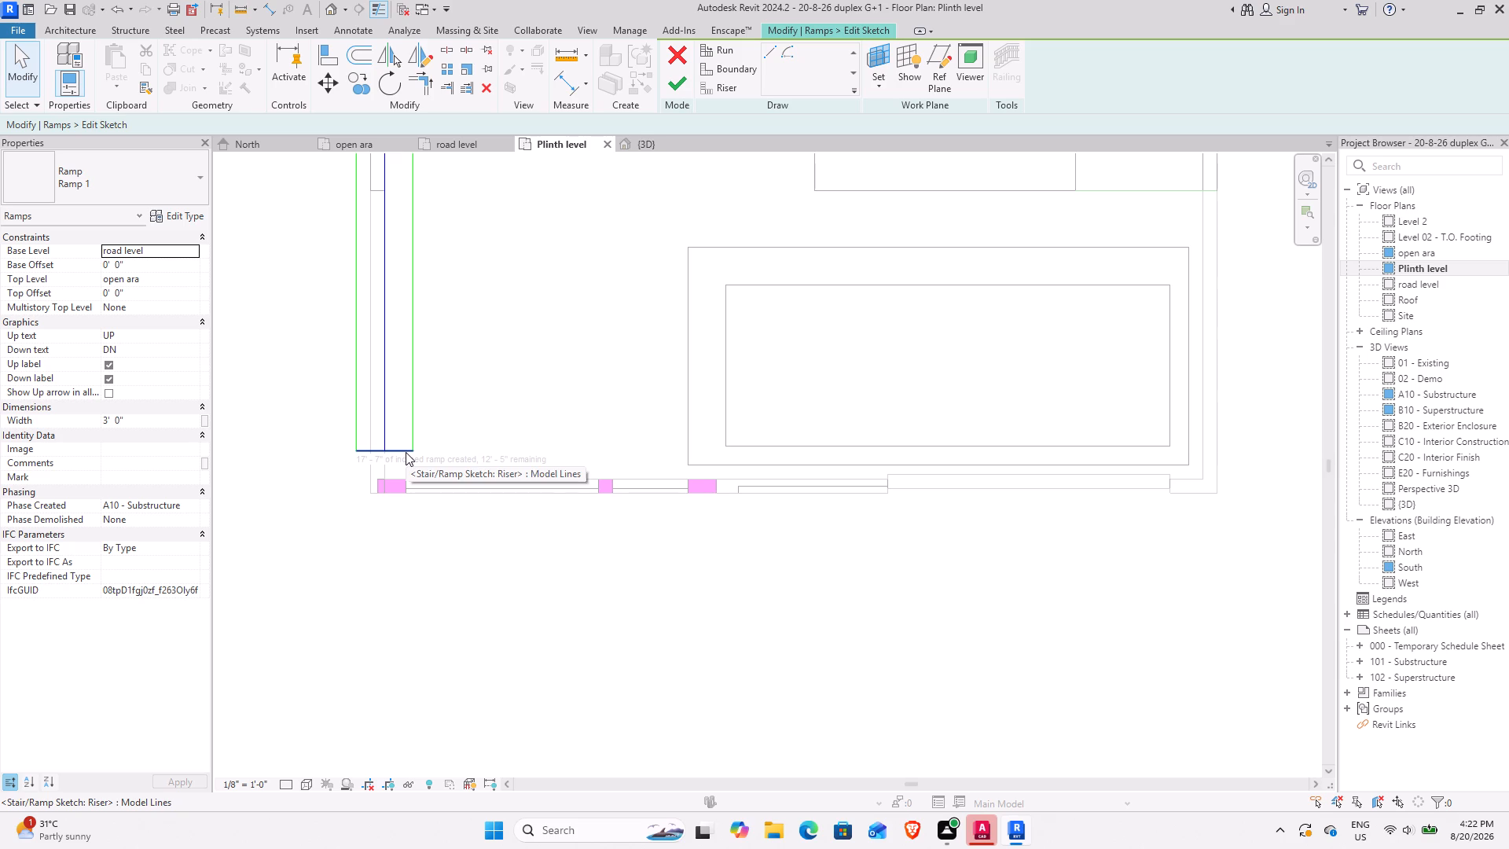
{"action": "middle_click_drag", "start_coordinate": [457, 357], "coordinate": [450, 538]}
{"action": "key", "text": "Escape"}
{"action": "key", "text": "Escape"}
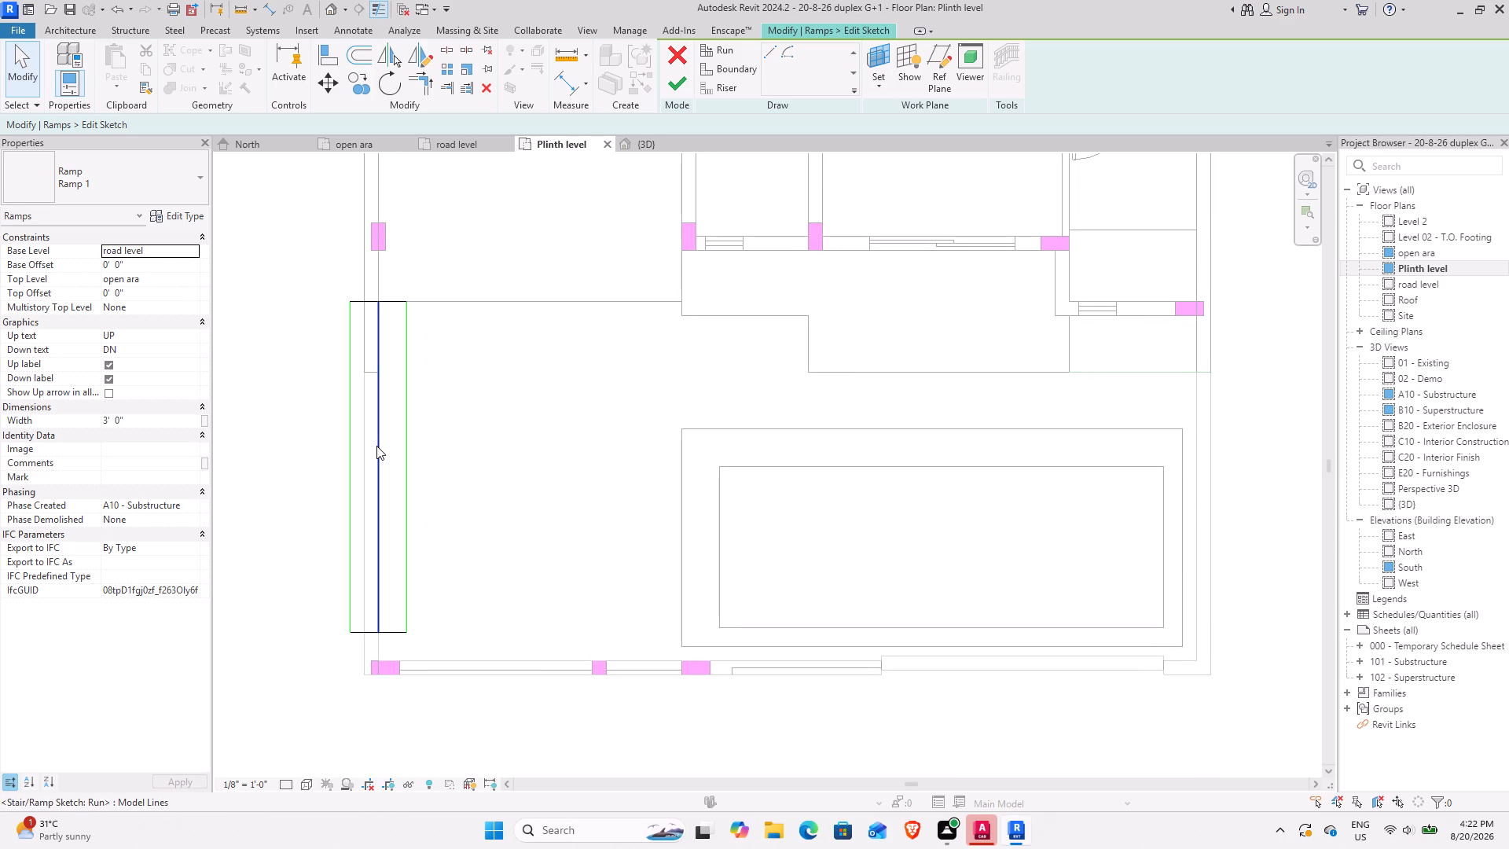
Delete all existing run, boundary and riser lines from the ramp sketch.
{"action": "left_click", "coordinate": [376, 446]}
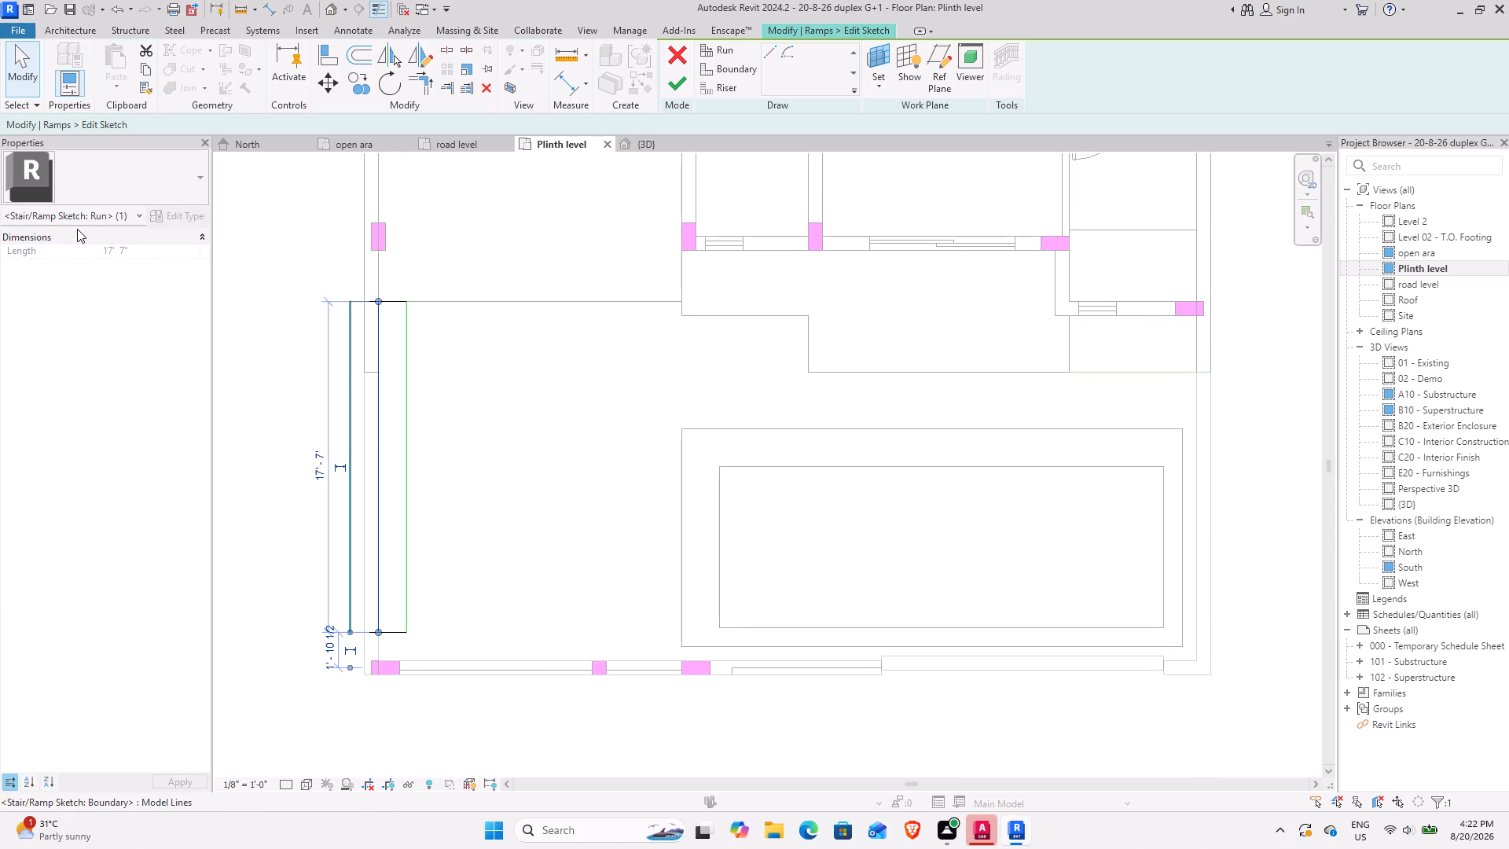
{"action": "key", "text": "Escape"}
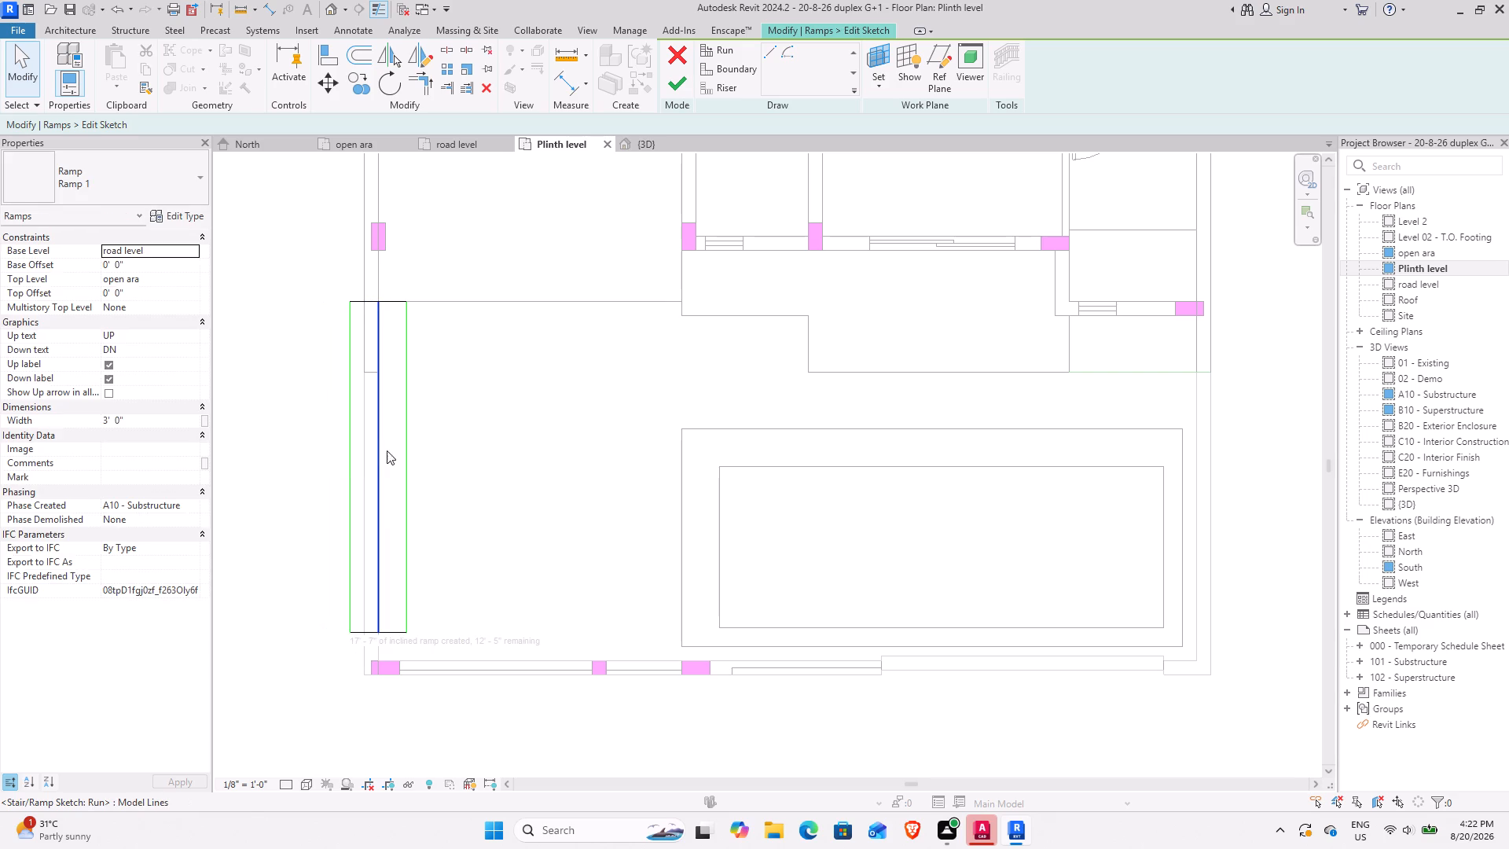
{"action": "left_click", "coordinate": [393, 632]}
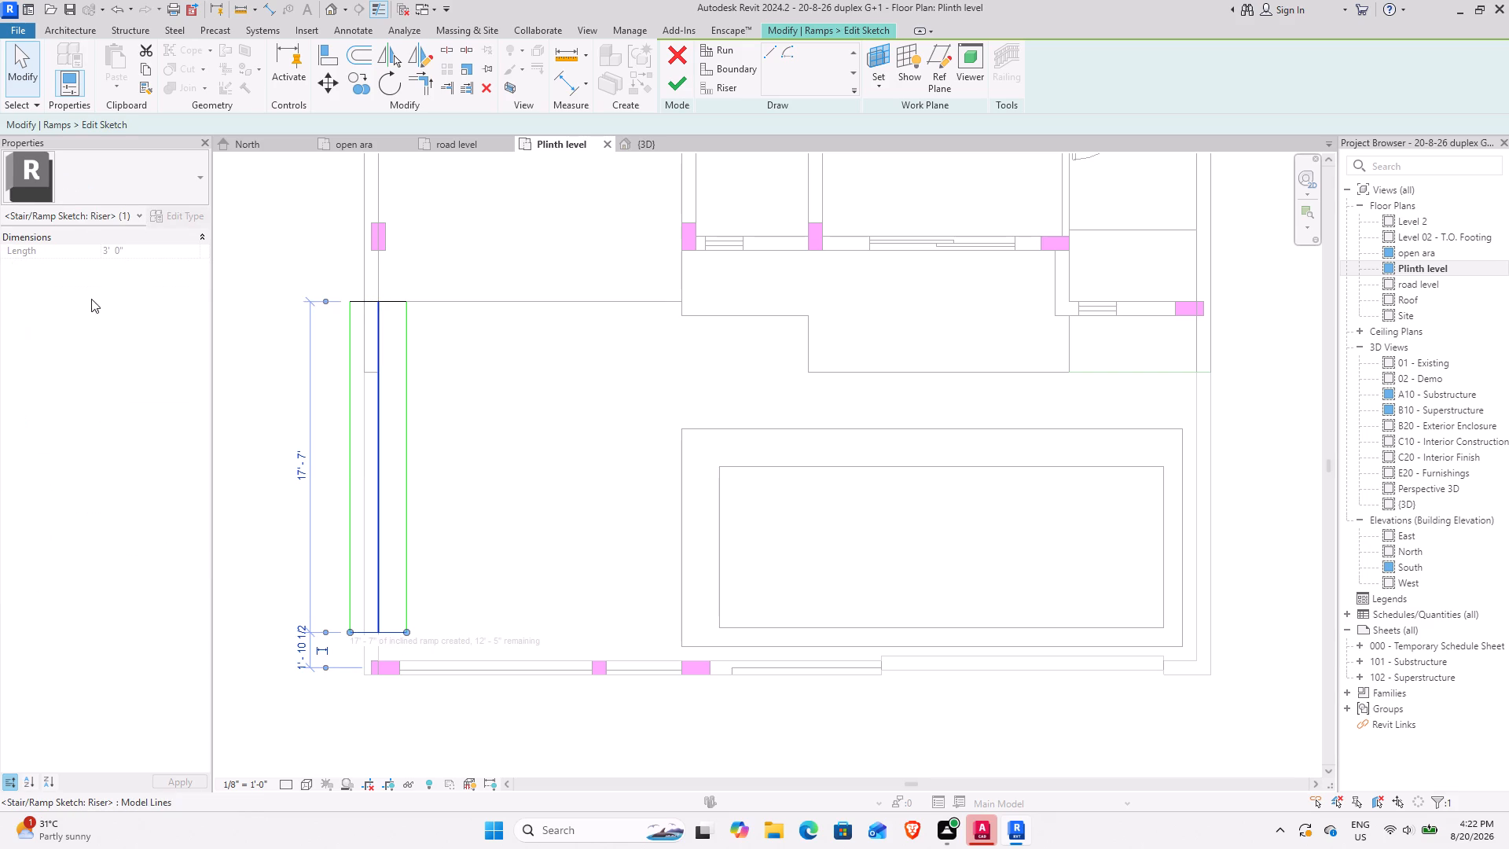
{"action": "key", "text": "Escape"}
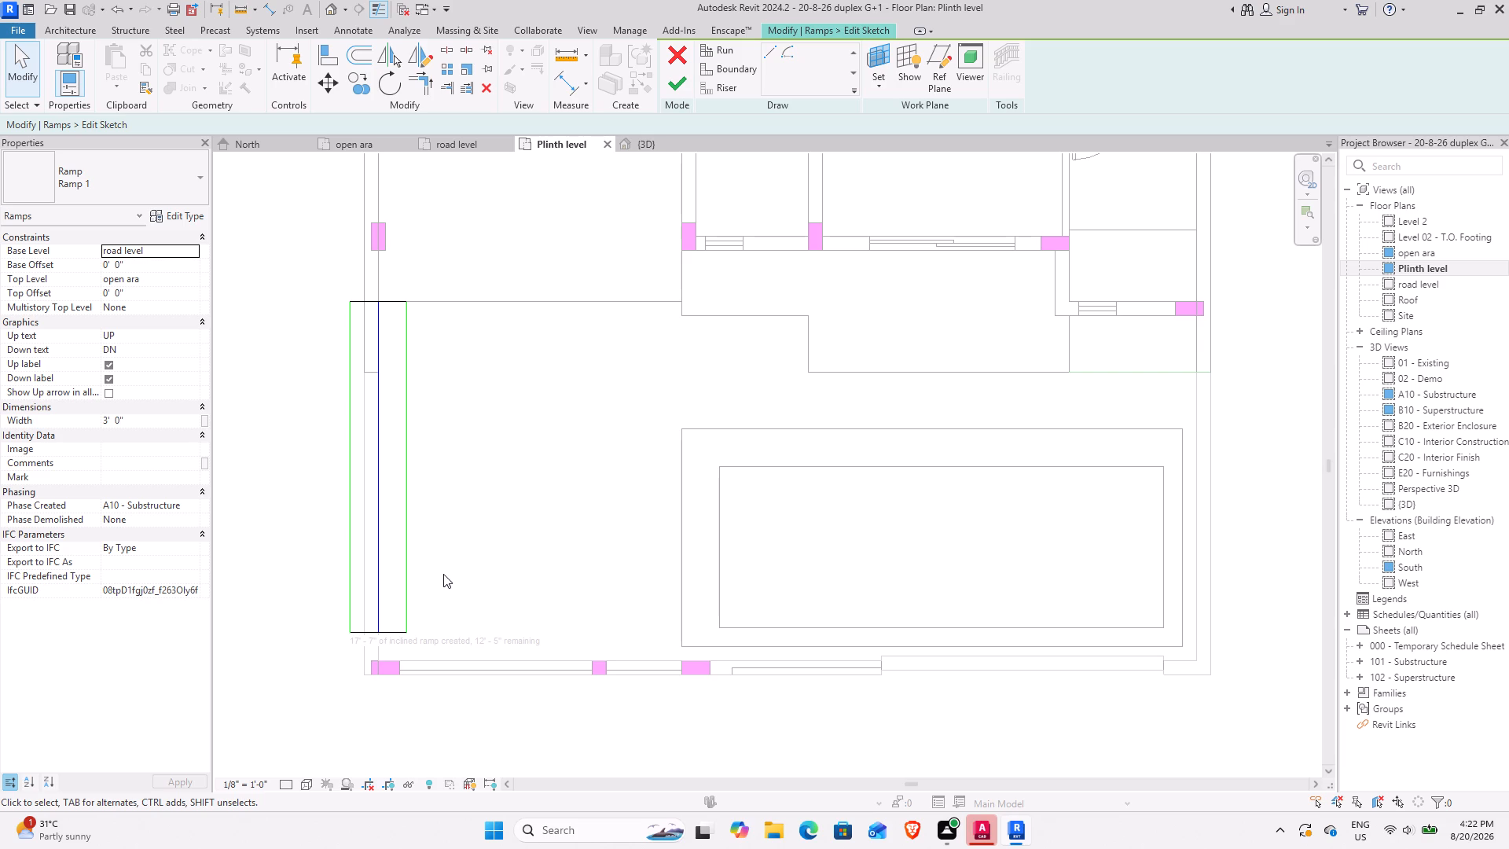
{"action": "key", "text": "Escape"}
{"action": "left_click_drag", "start_coordinate": [330, 272], "coordinate": [461, 634]}
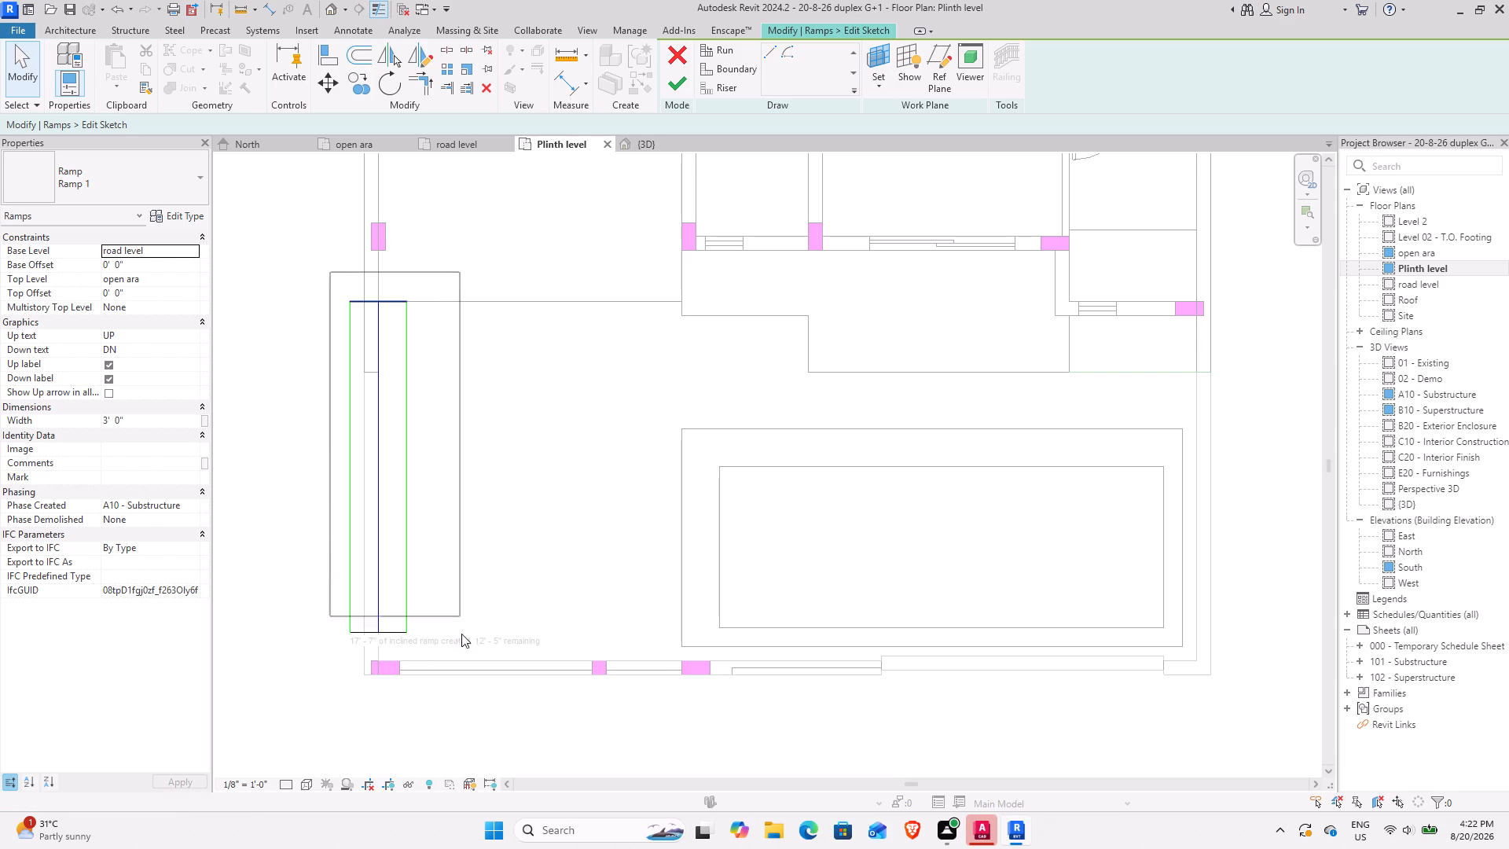
{"action": "left_click_drag", "start_coordinate": [461, 634], "coordinate": [451, 682]}
{"action": "left_click", "coordinate": [489, 85]}
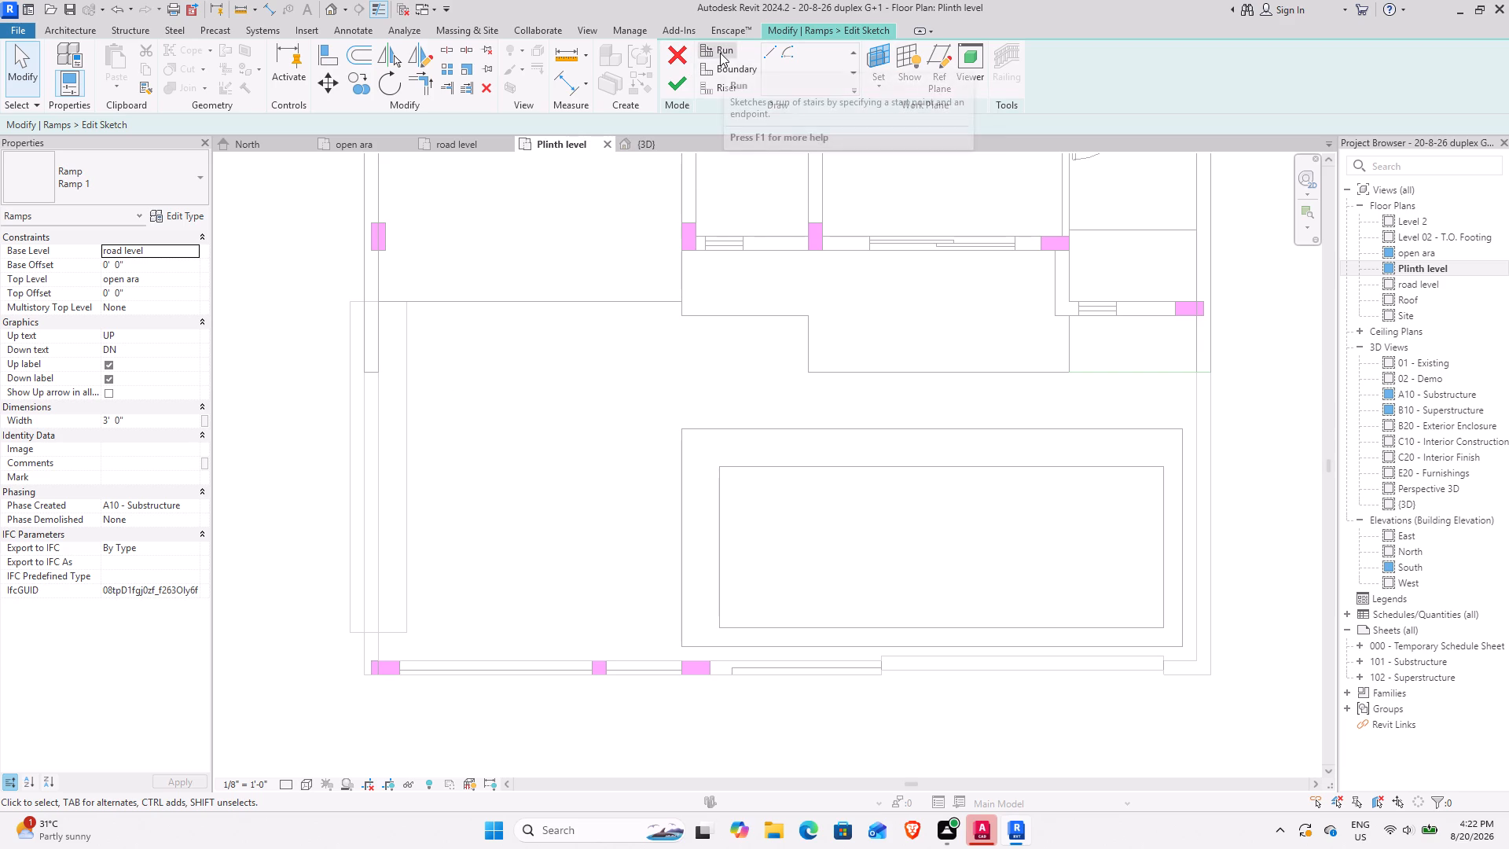
Draw a 19'-1" ramp boundary line along the side wall's inner face, from the plinth edge to the front wall's inner face.
{"action": "left_click", "coordinate": [715, 73]}
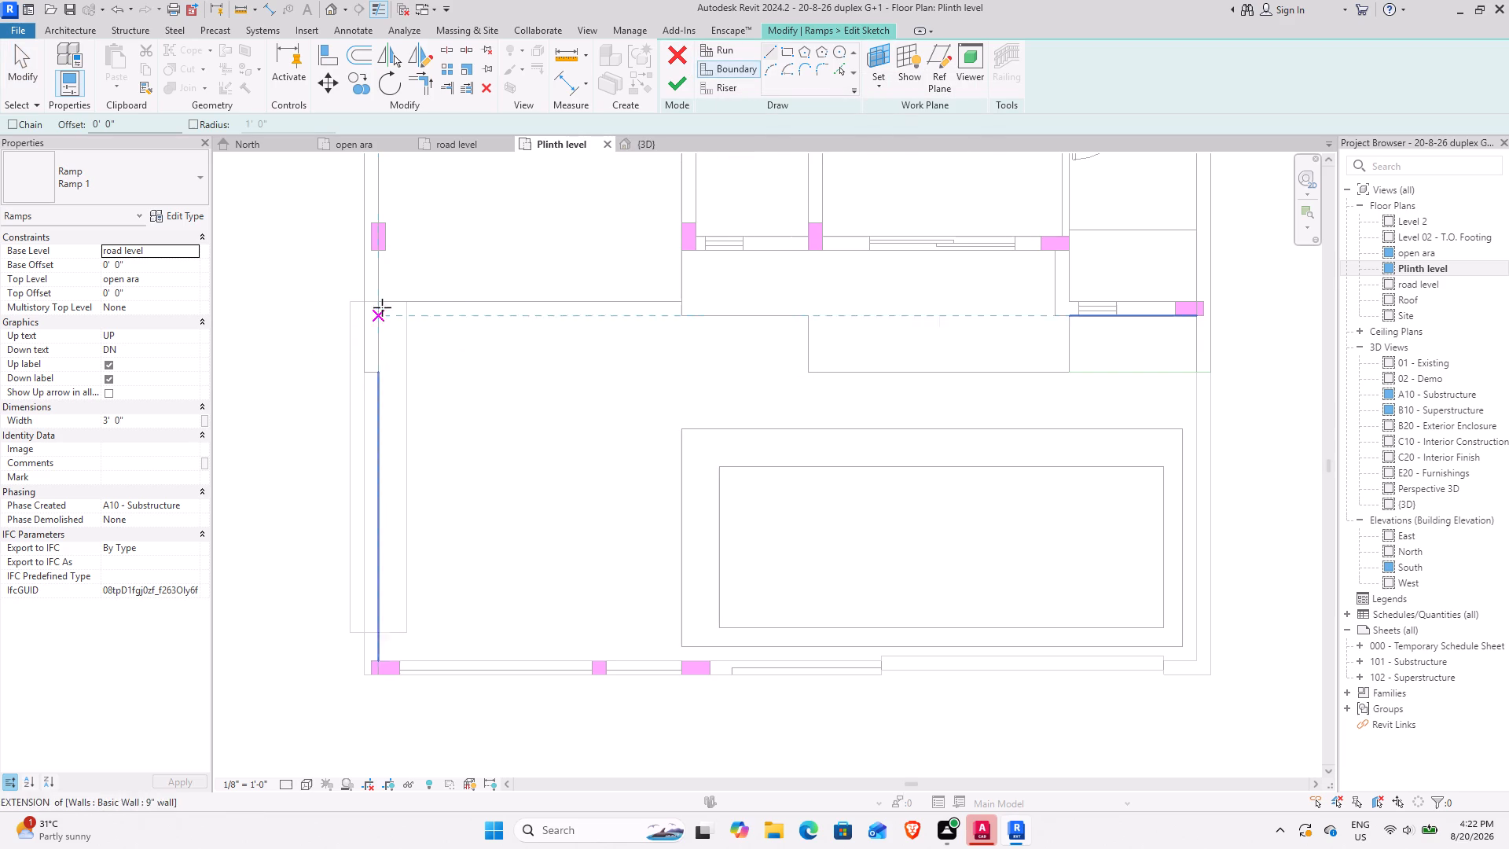
{"action": "left_click", "coordinate": [377, 303]}
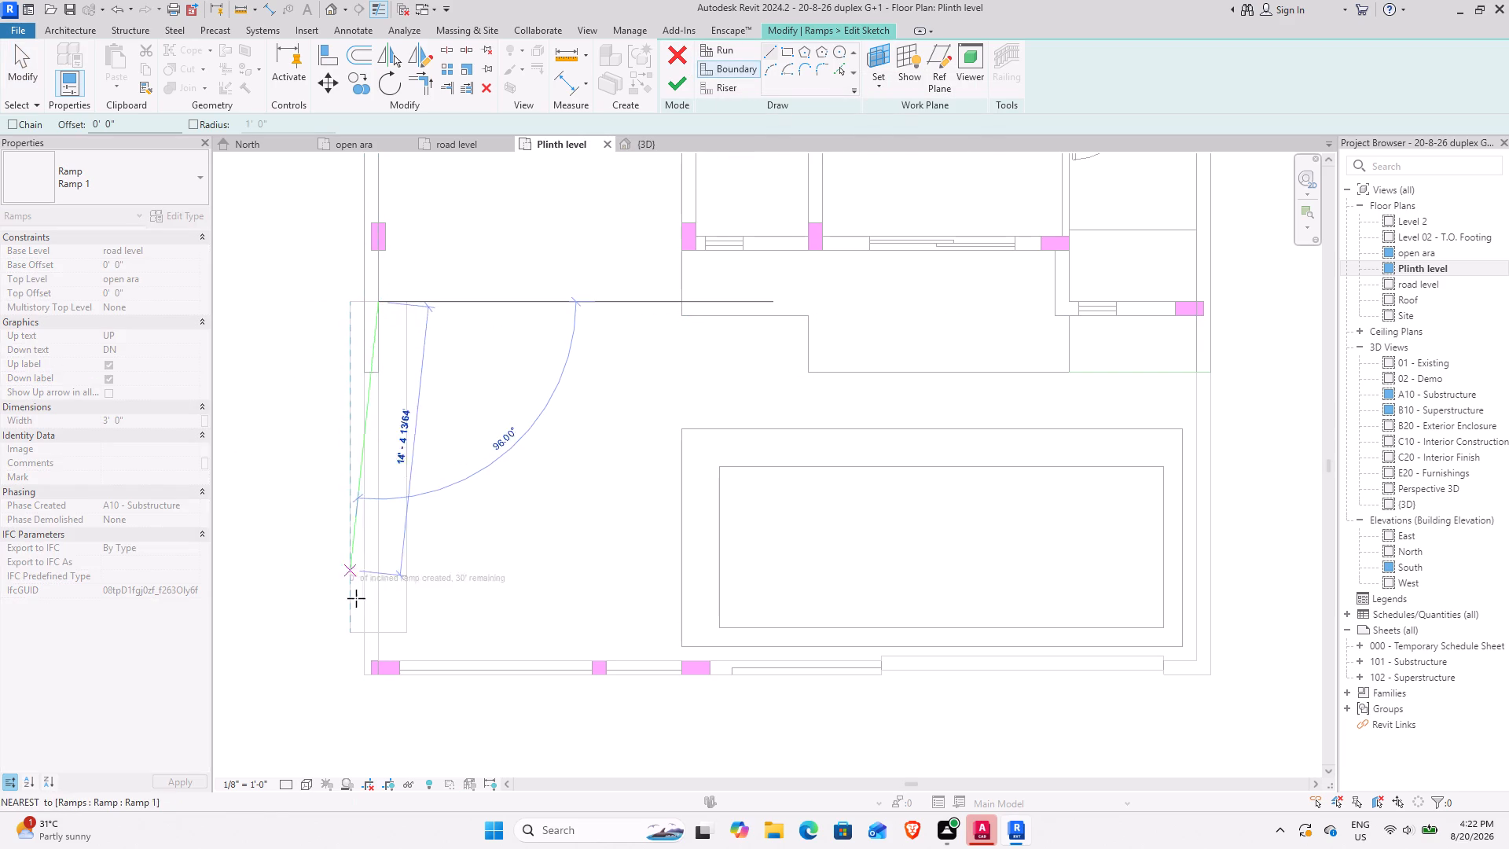
{"action": "left_click", "coordinate": [377, 661]}
{"action": "key", "text": "Escape"}
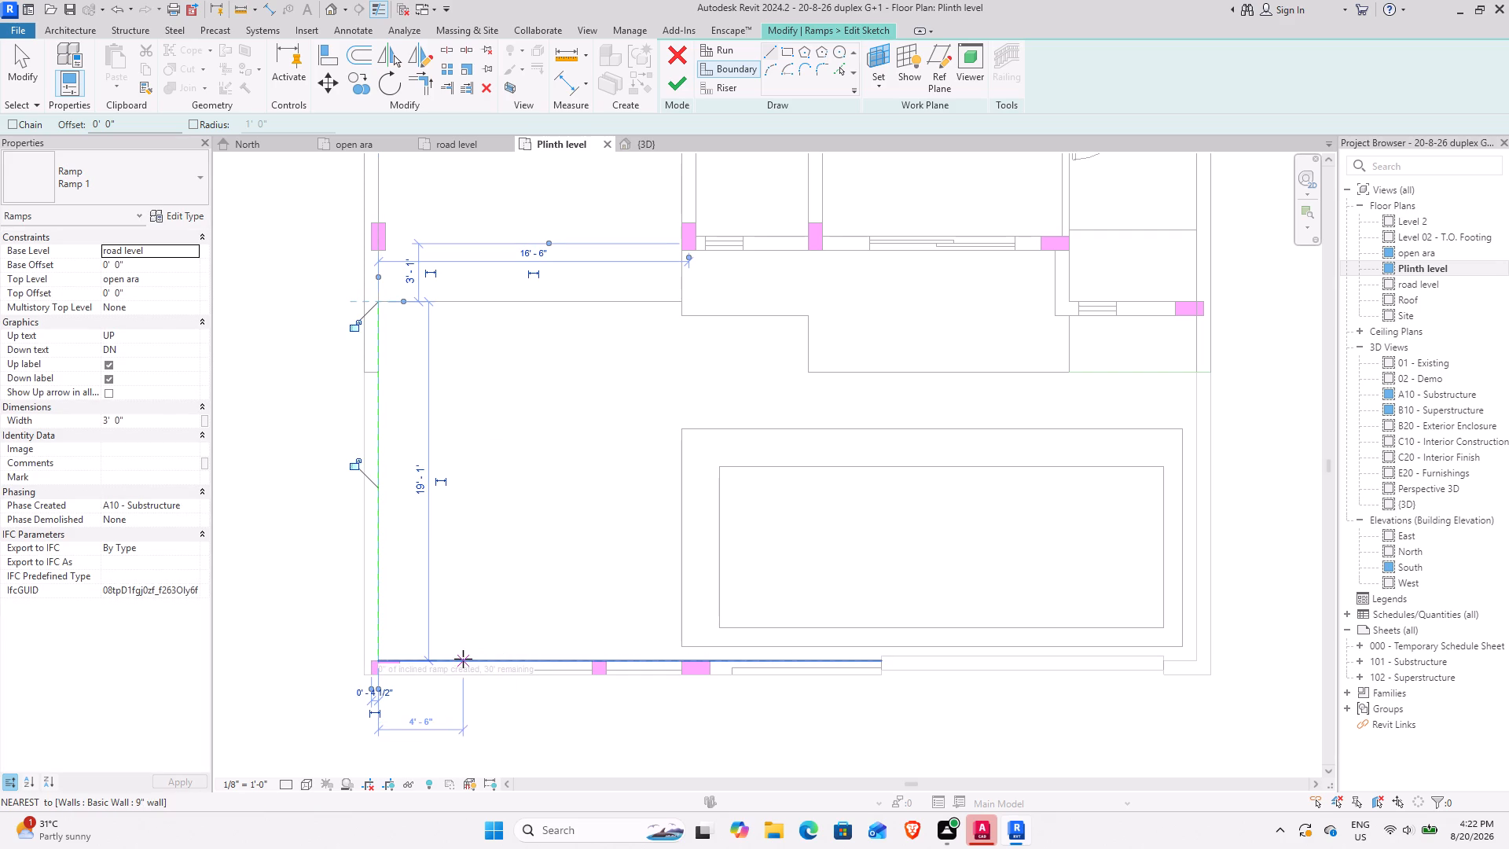
Draw ramp boundary lines on the two short jogs of the stepped plinth edge, the second one 3'-0" long.
{"action": "middle_click_drag", "start_coordinate": [551, 421], "coordinate": [443, 455]}
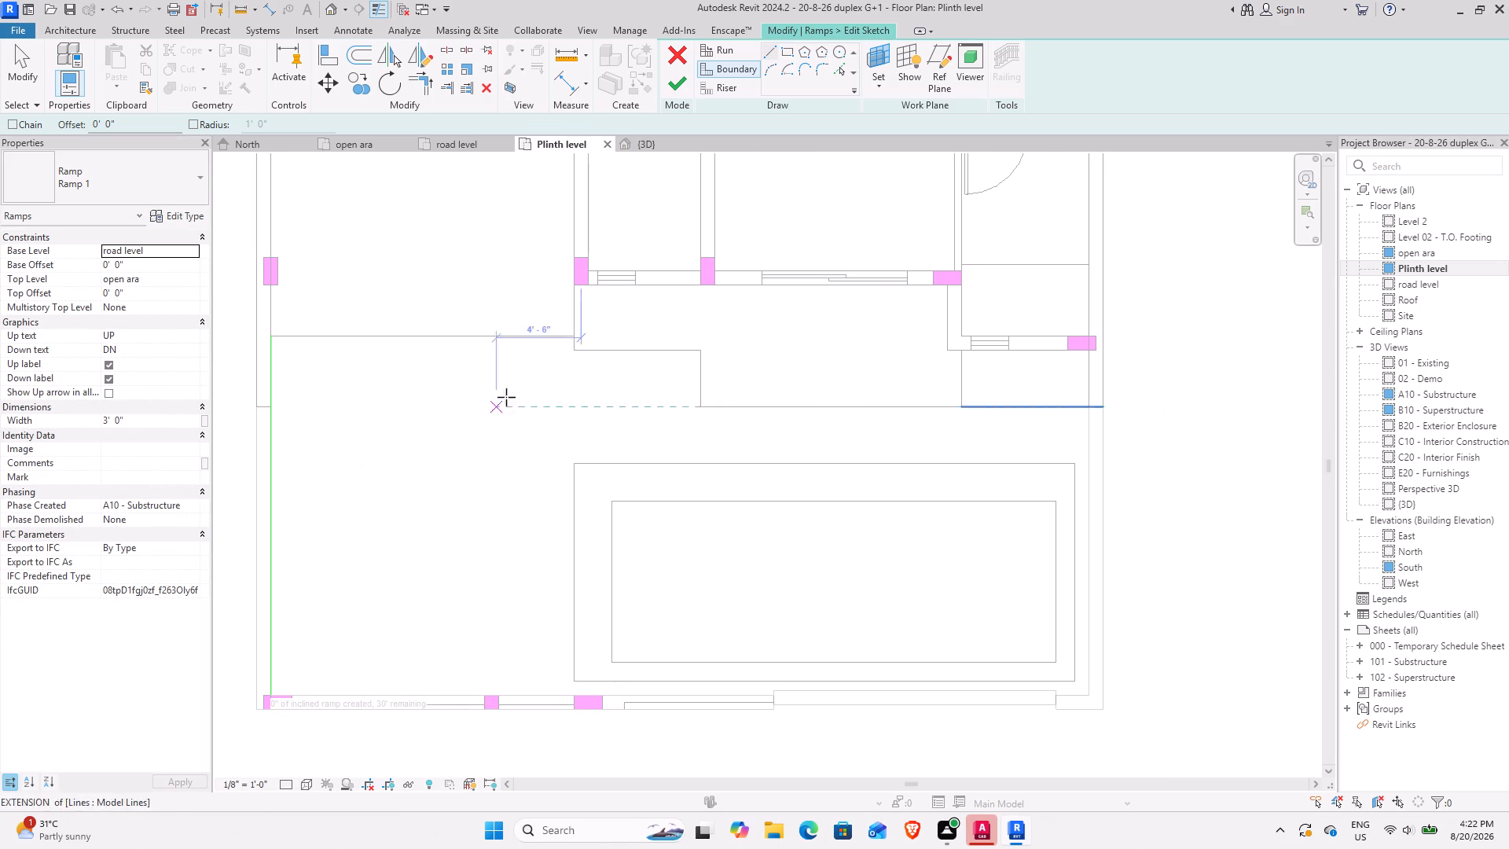
{"action": "scroll", "coordinate": [570, 303], "scroll_direction": "up", "scroll_amount": 6}
{"action": "left_click", "coordinate": [581, 356]}
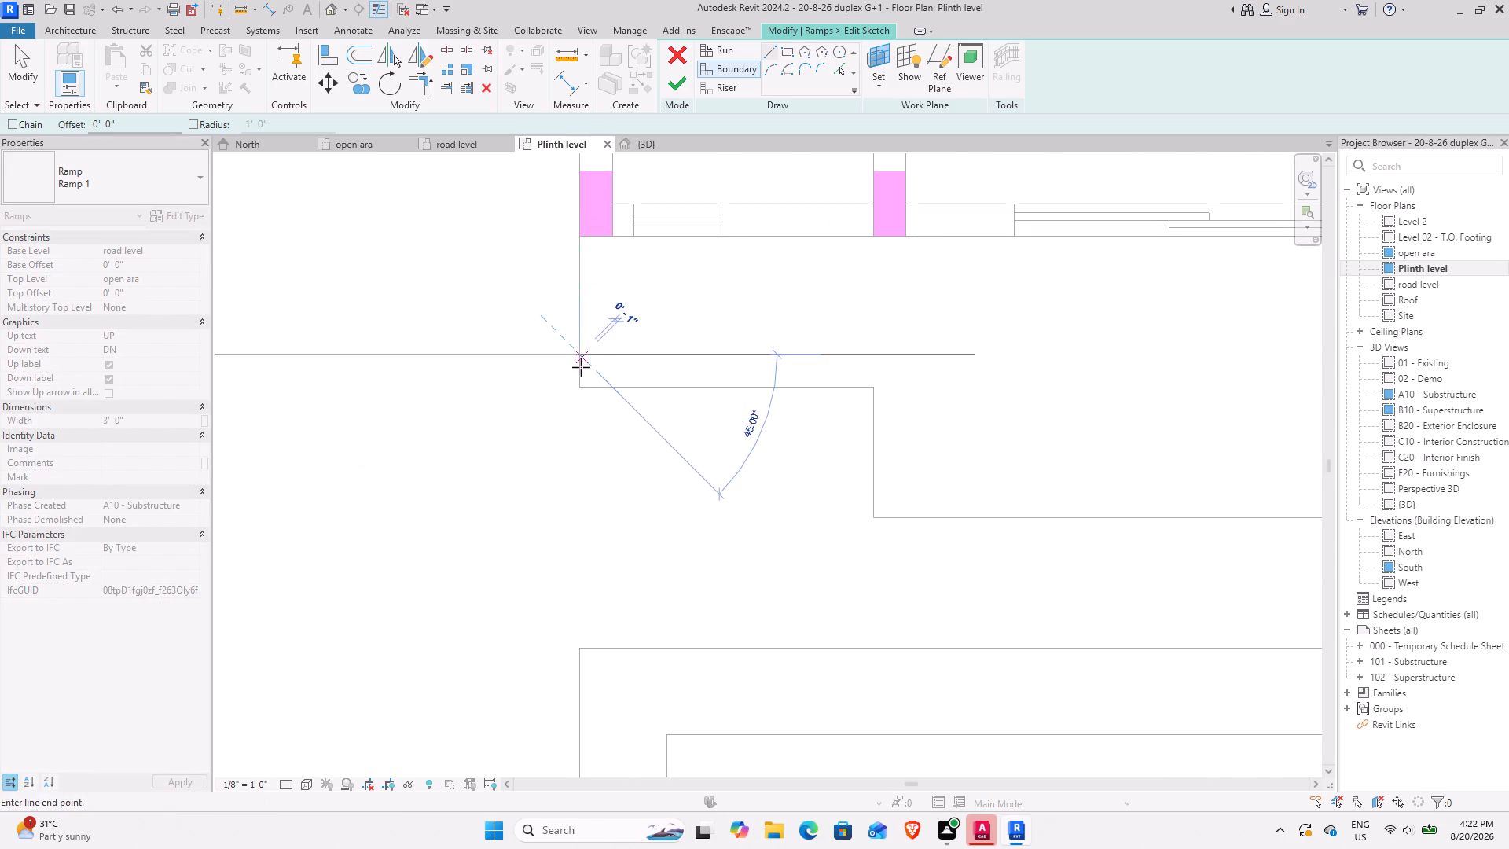
{"action": "left_click", "coordinate": [578, 385]}
{"action": "key", "text": "Escape"}
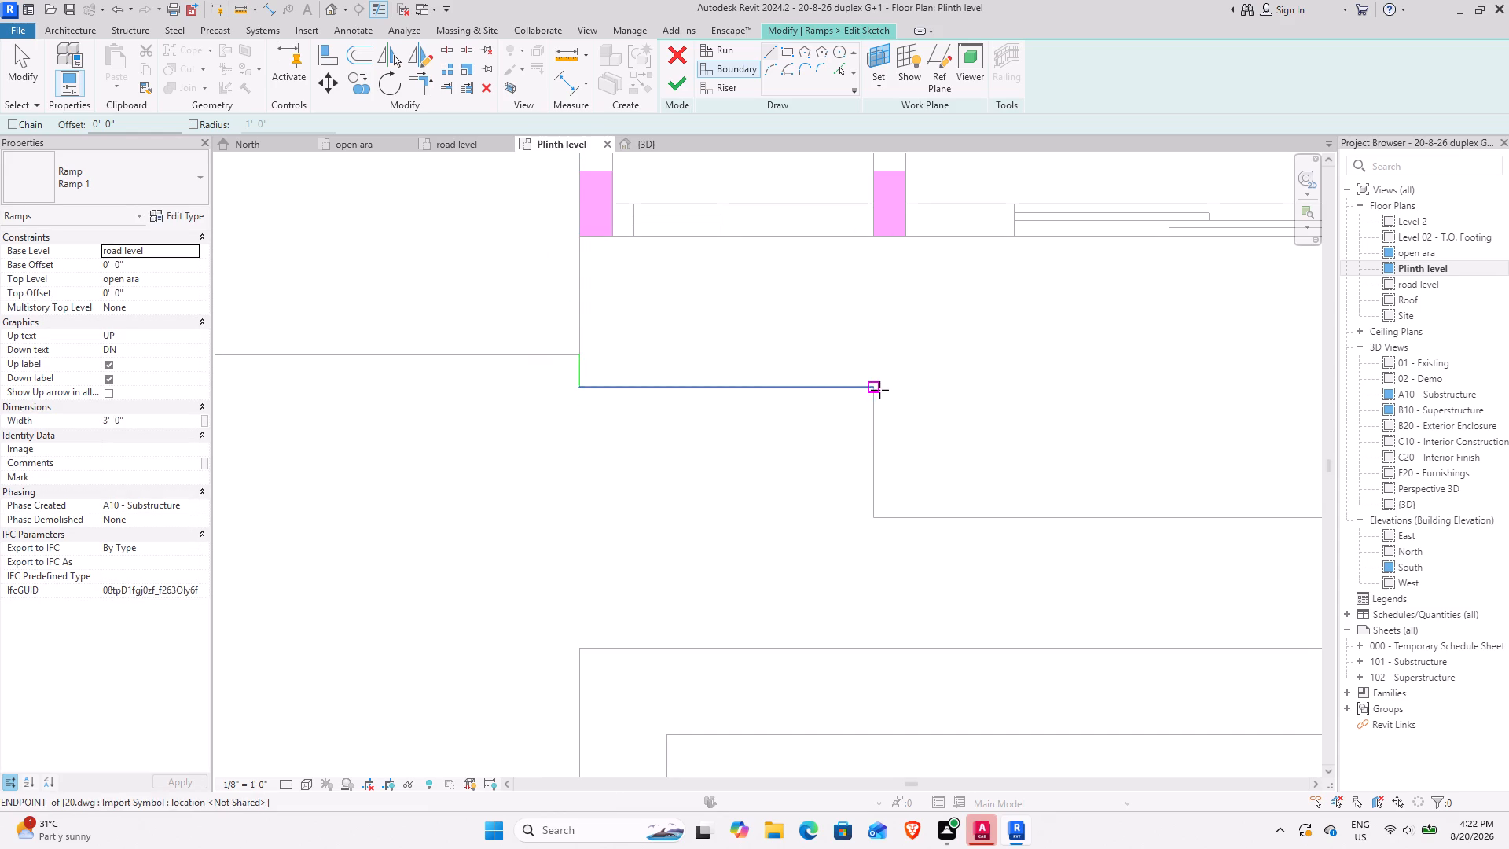
{"action": "left_click_drag", "start_coordinate": [876, 388], "coordinate": [870, 395]}
{"action": "left_click", "coordinate": [876, 520]}
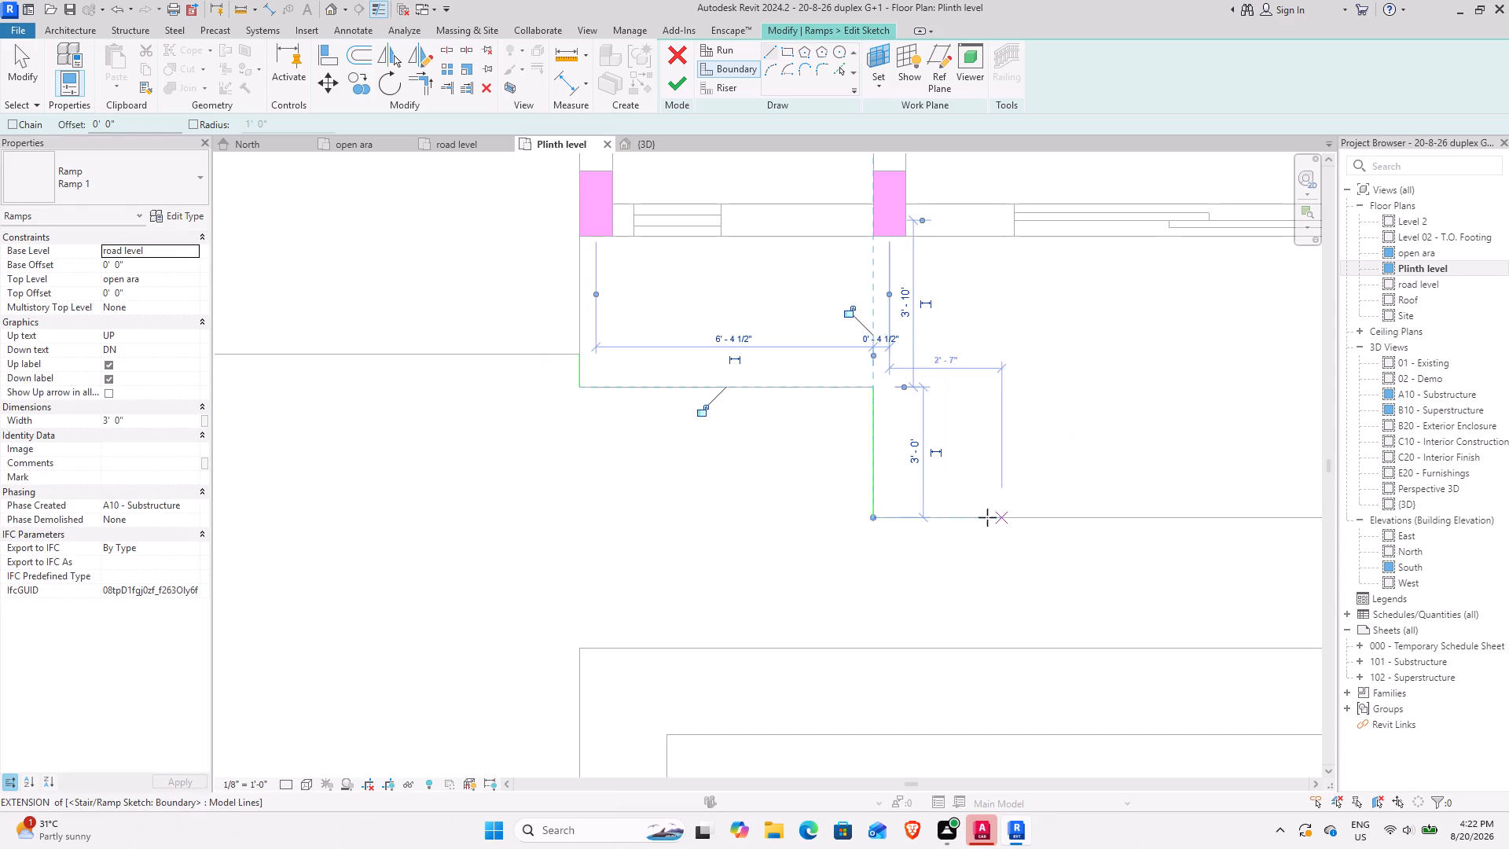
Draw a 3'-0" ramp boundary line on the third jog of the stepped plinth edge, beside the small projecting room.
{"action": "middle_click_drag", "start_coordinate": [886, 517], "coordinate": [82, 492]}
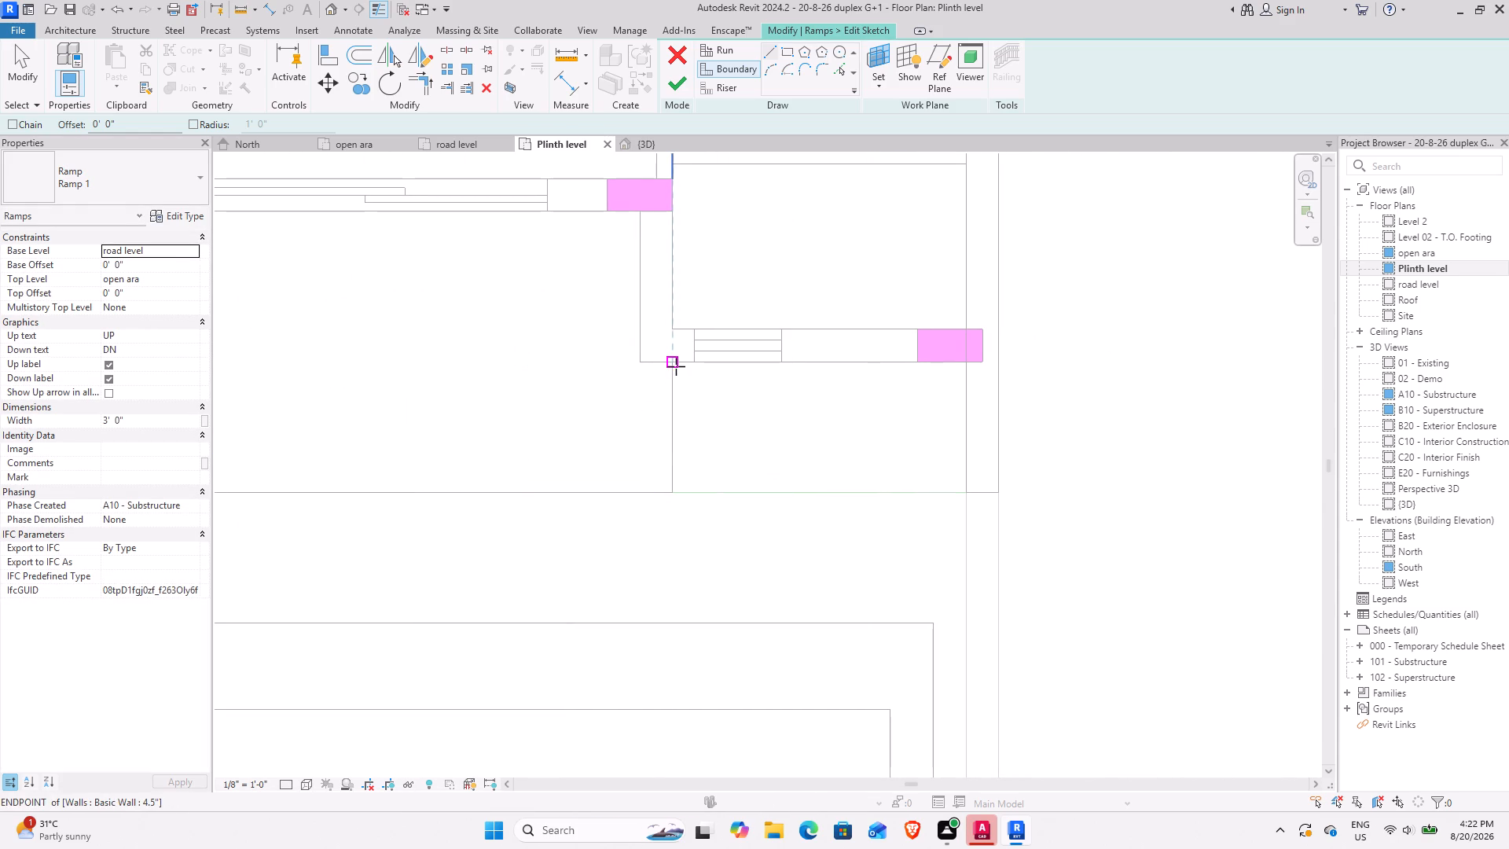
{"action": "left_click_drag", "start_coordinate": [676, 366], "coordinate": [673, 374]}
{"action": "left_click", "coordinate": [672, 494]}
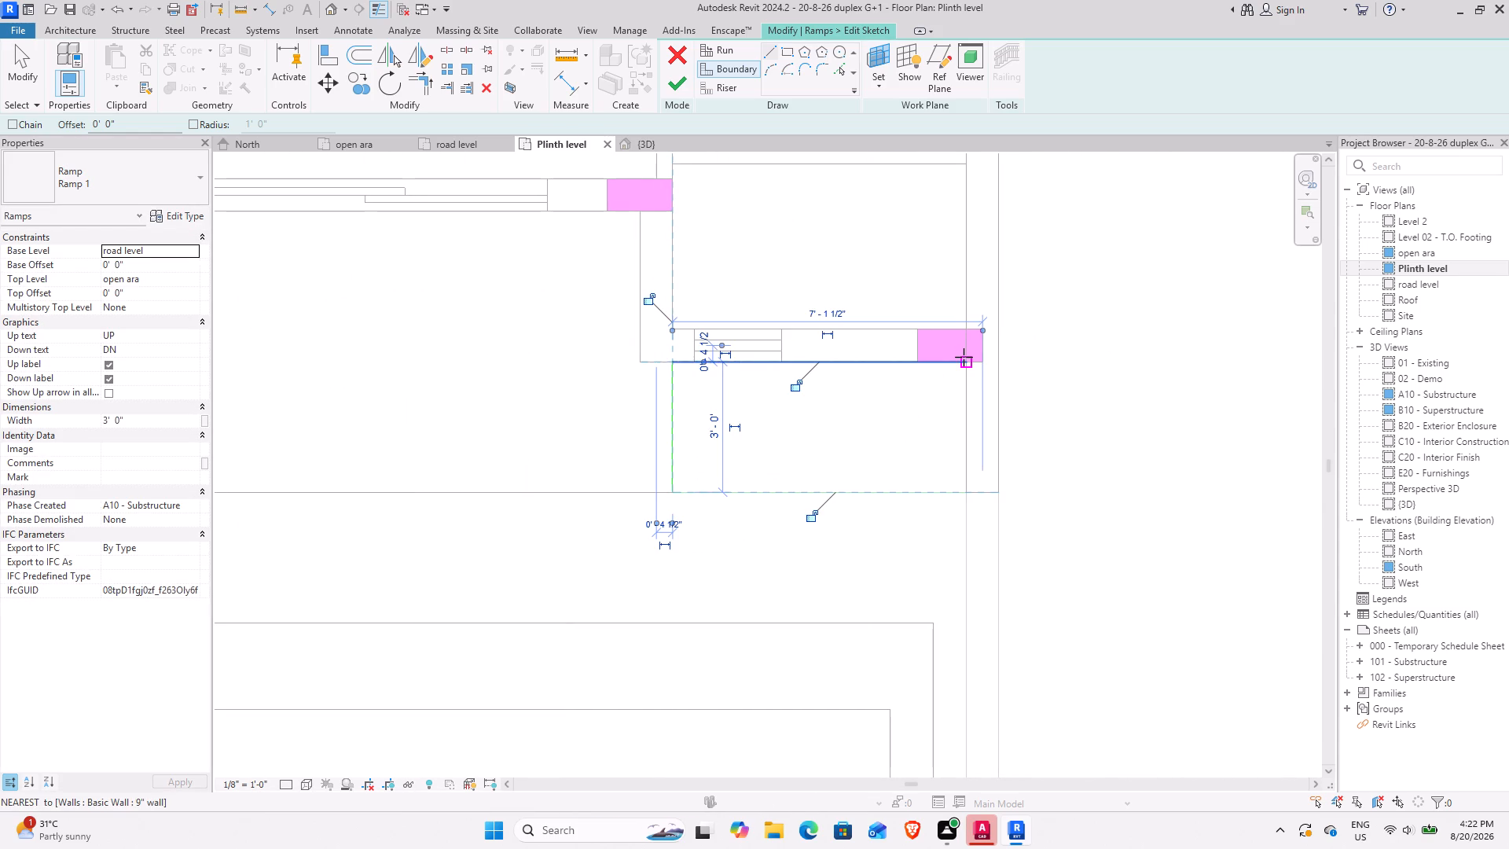
Draw an 18'-4" ramp boundary line along the opposite side wall's inner face, from the projecting room's wall to the front wall.
{"action": "left_click", "coordinate": [964, 357]}
{"action": "scroll", "coordinate": [954, 549], "scroll_direction": "down", "scroll_amount": 4}
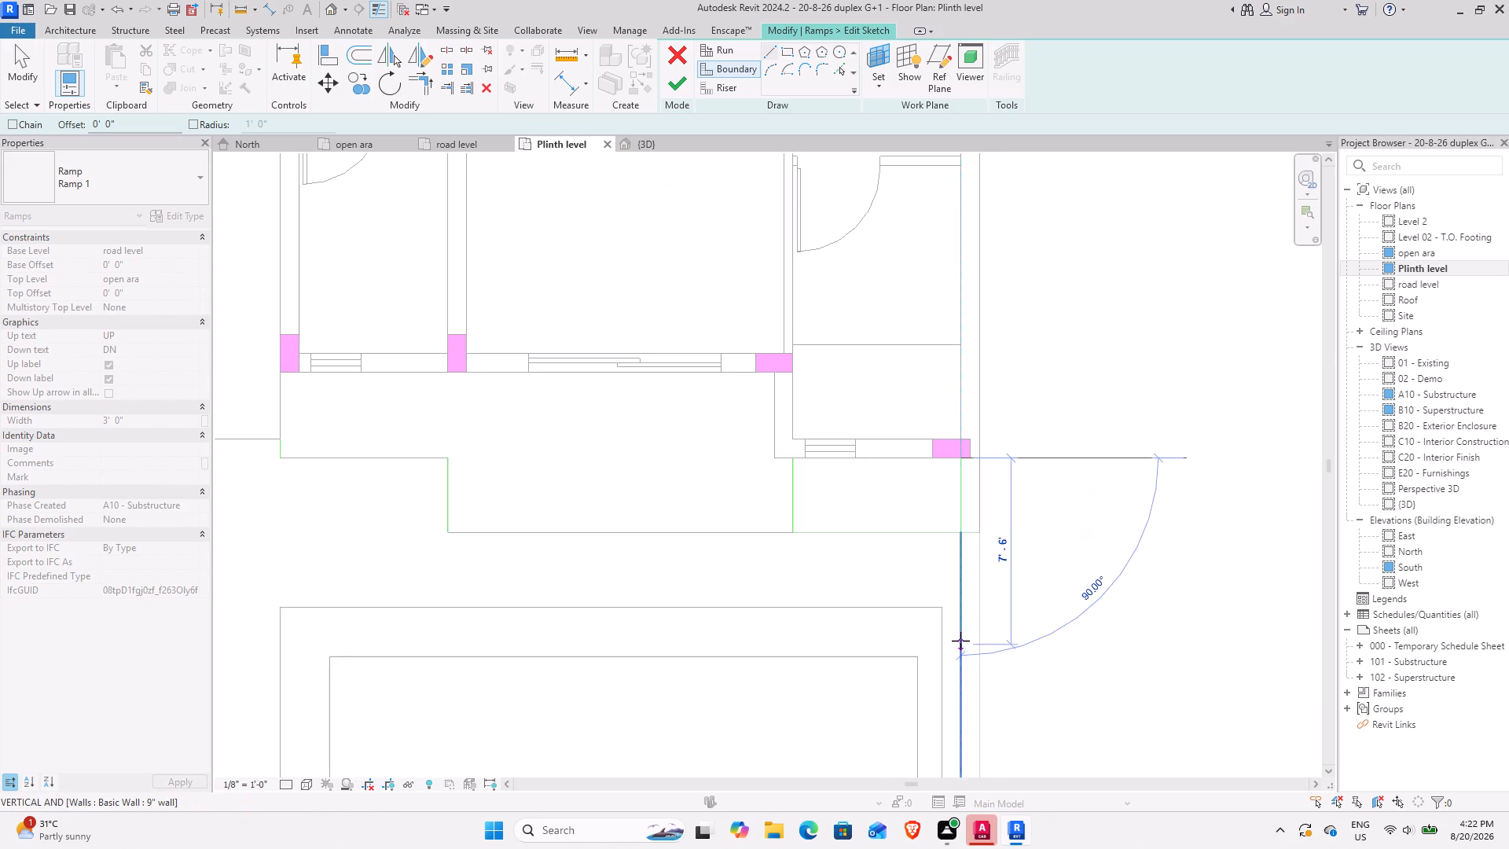
{"action": "scroll", "coordinate": [969, 636], "scroll_direction": "down", "scroll_amount": 3}
{"action": "middle_click_drag", "start_coordinate": [953, 637], "coordinate": [855, 299]}
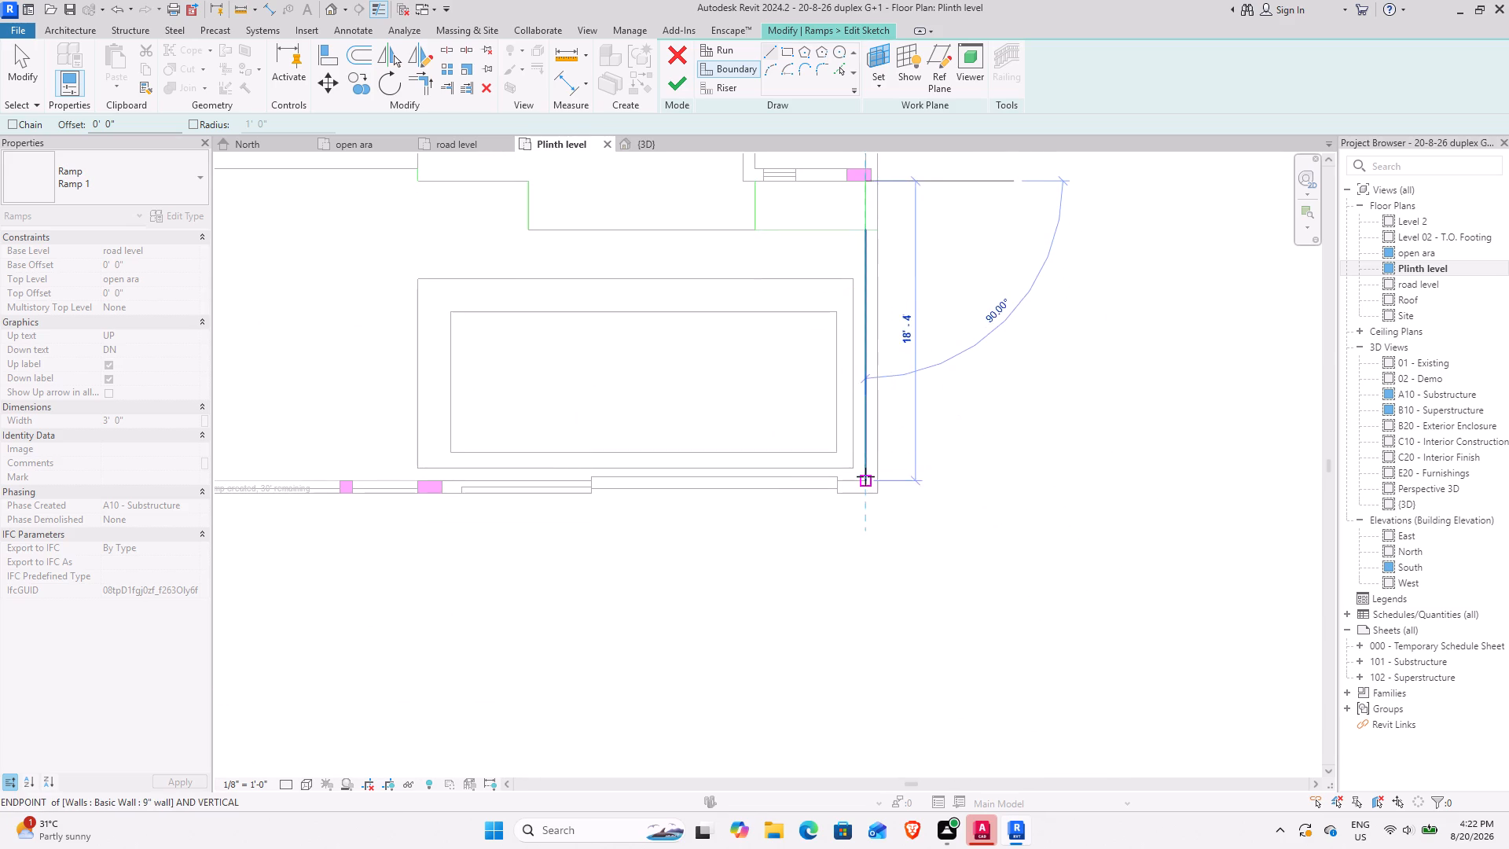
{"action": "scroll", "coordinate": [865, 476], "scroll_direction": "up", "scroll_amount": 3}
{"action": "left_click", "coordinate": [868, 479]}
Draw a 43'-6" riser line along the front wall's inner face, joining the lower ends of the two side boundary lines.
{"action": "middle_click_drag", "start_coordinate": [669, 480], "coordinate": [1112, 480]}
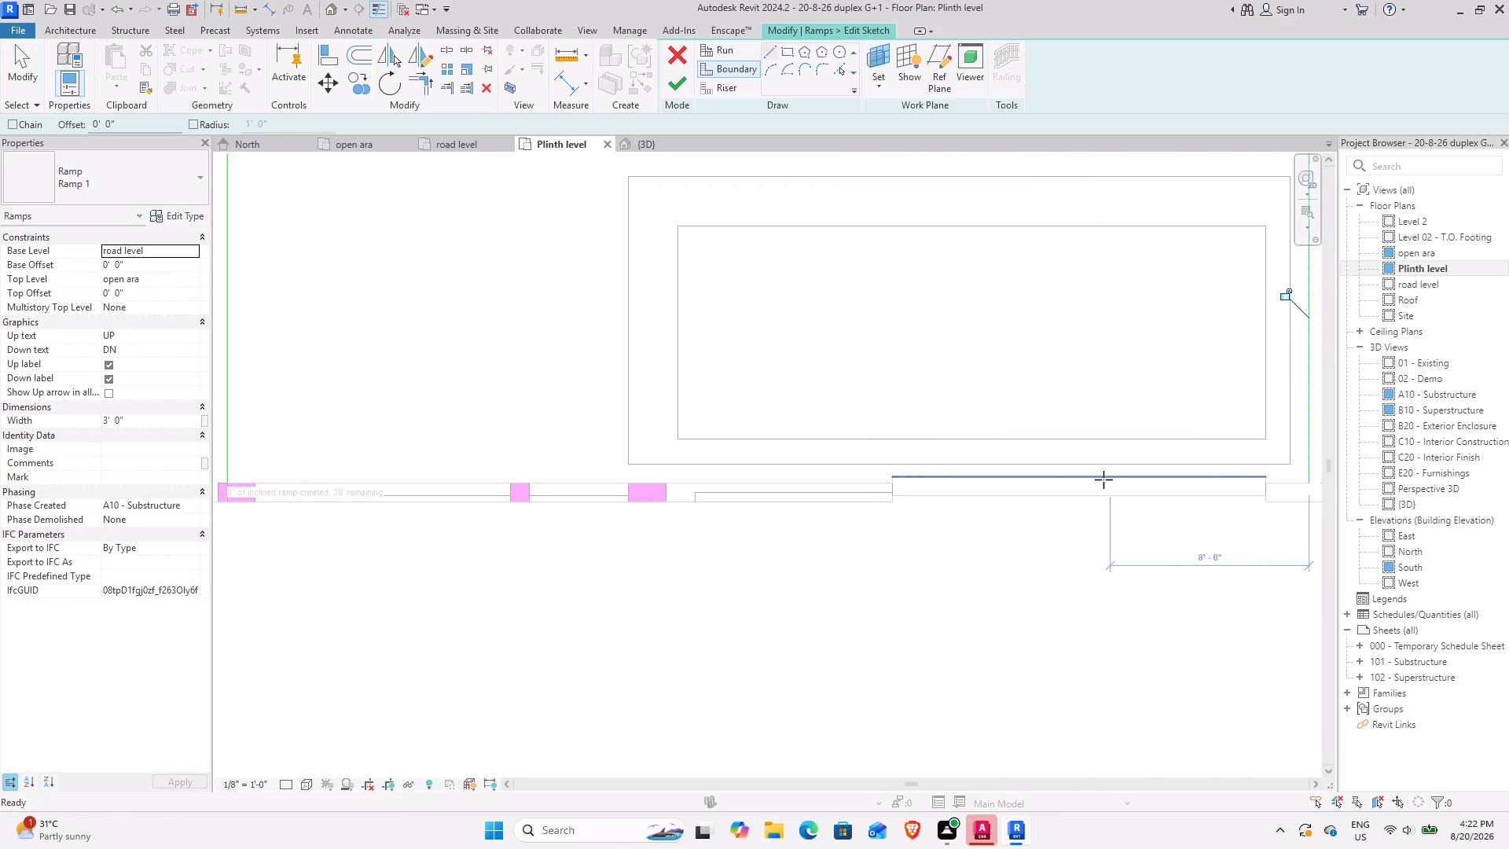
{"action": "middle_click_drag", "start_coordinate": [796, 480], "coordinate": [871, 568]}
{"action": "scroll", "coordinate": [621, 446], "scroll_direction": "down", "scroll_amount": 2}
{"action": "middle_click_drag", "start_coordinate": [619, 399], "coordinate": [595, 454]}
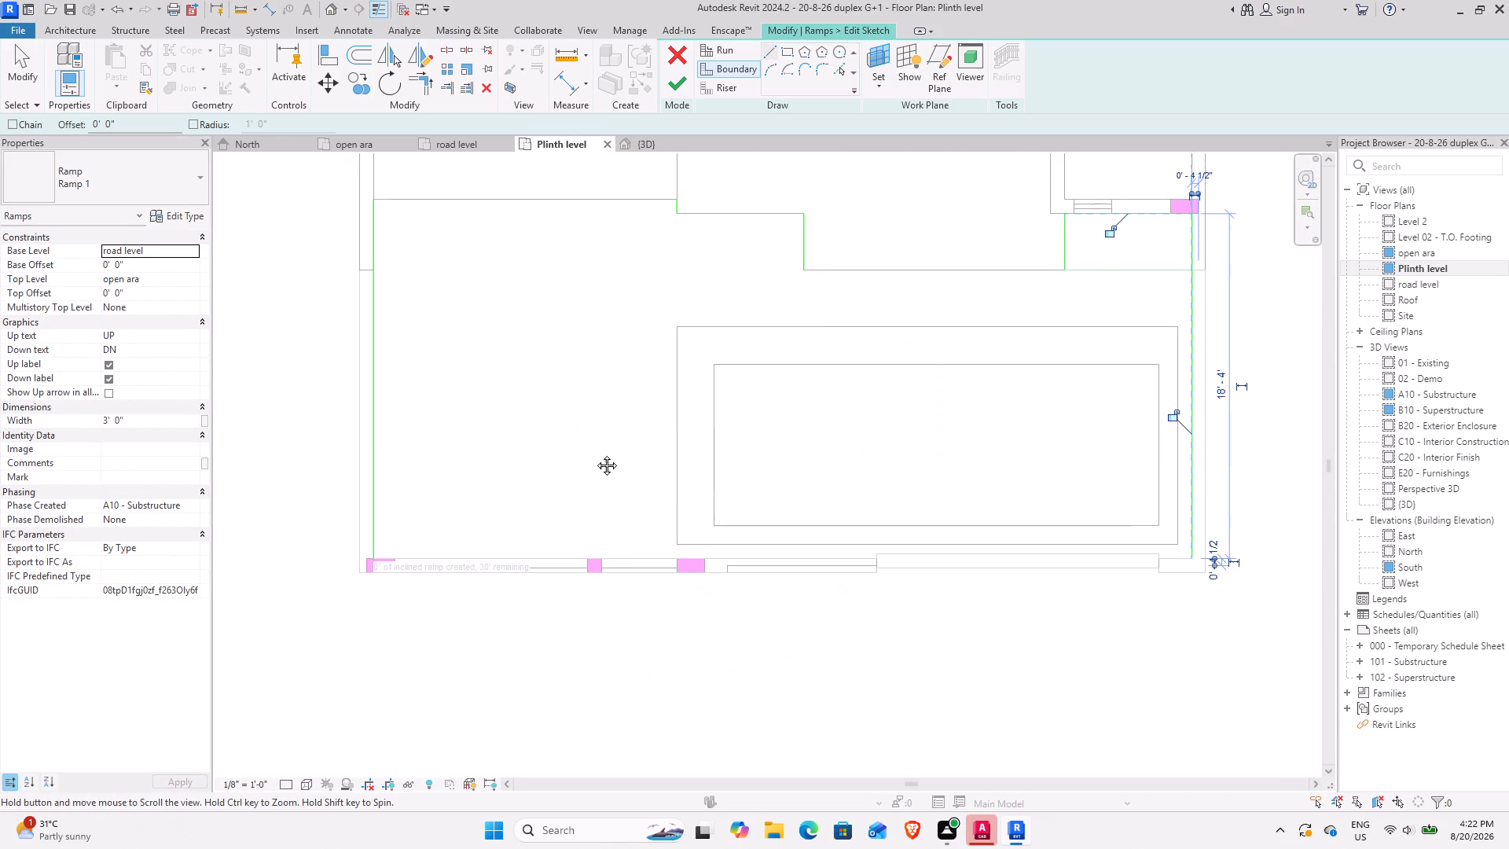
{"action": "middle_click_drag", "start_coordinate": [595, 454], "coordinate": [565, 527]}
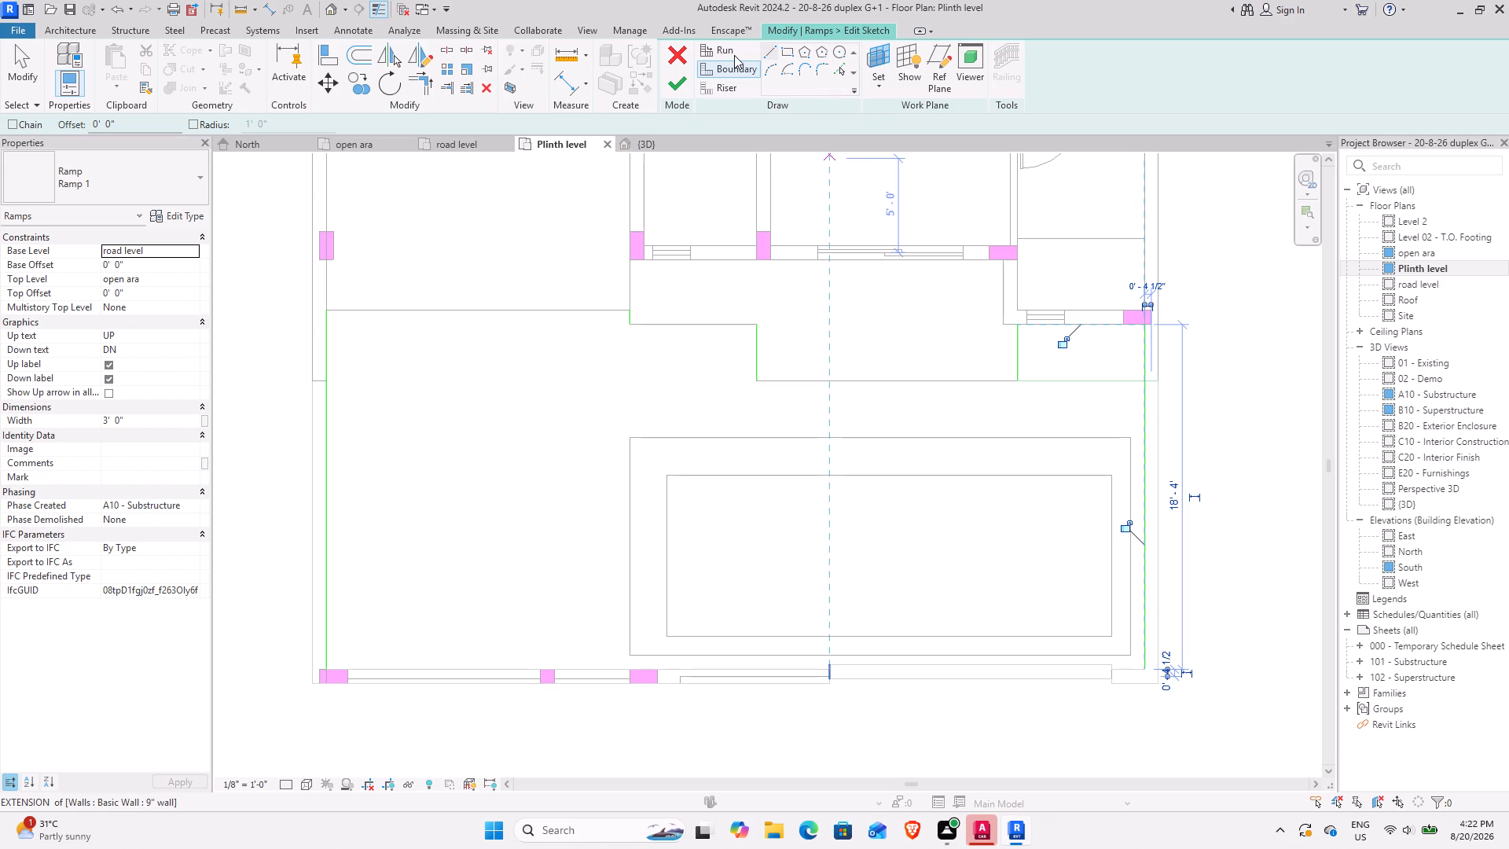
{"action": "left_click", "coordinate": [726, 83]}
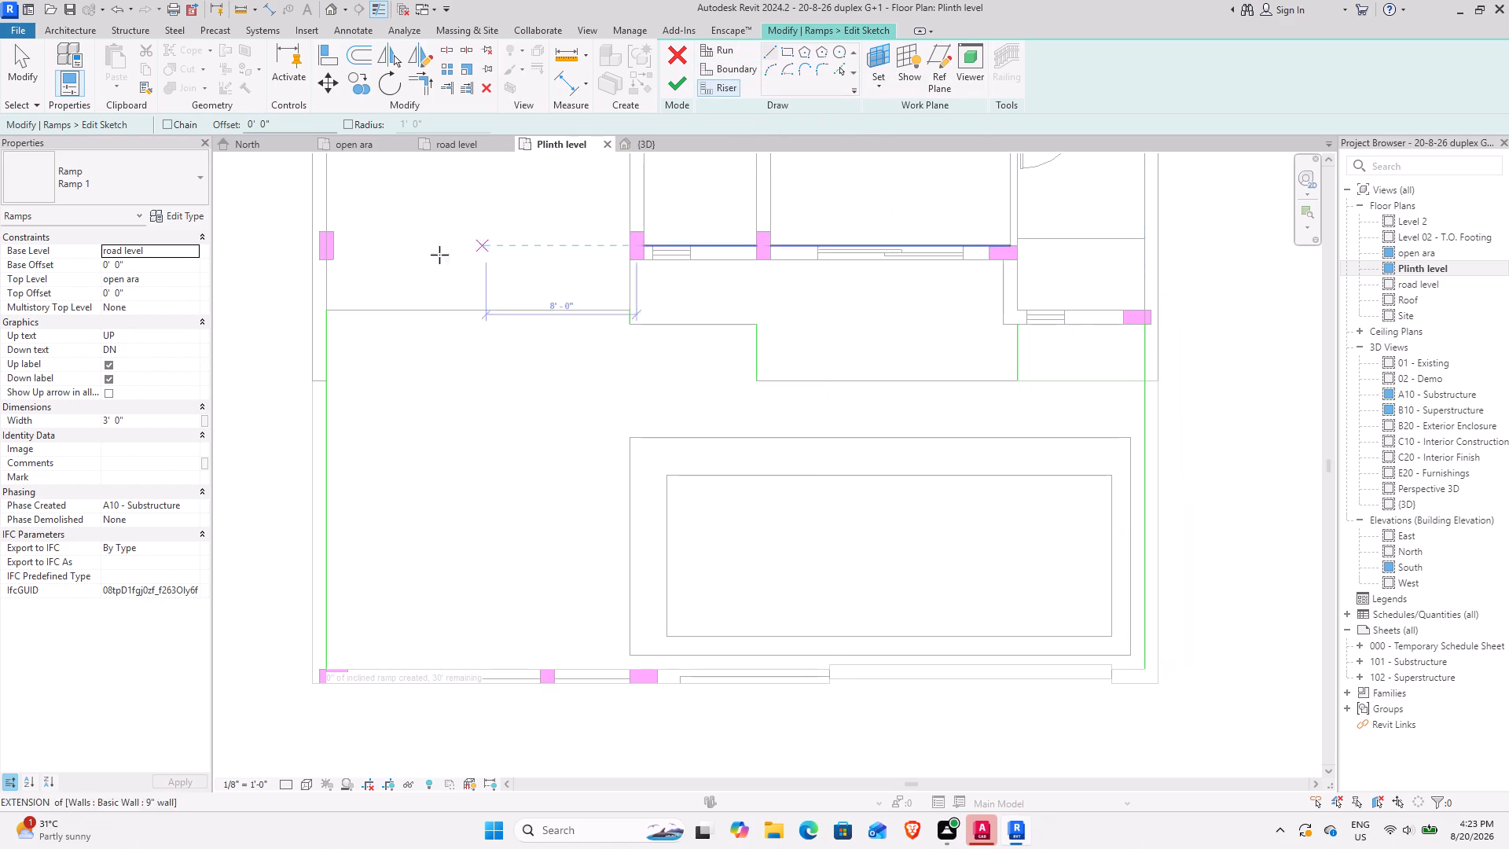
{"action": "left_click", "coordinate": [324, 667]}
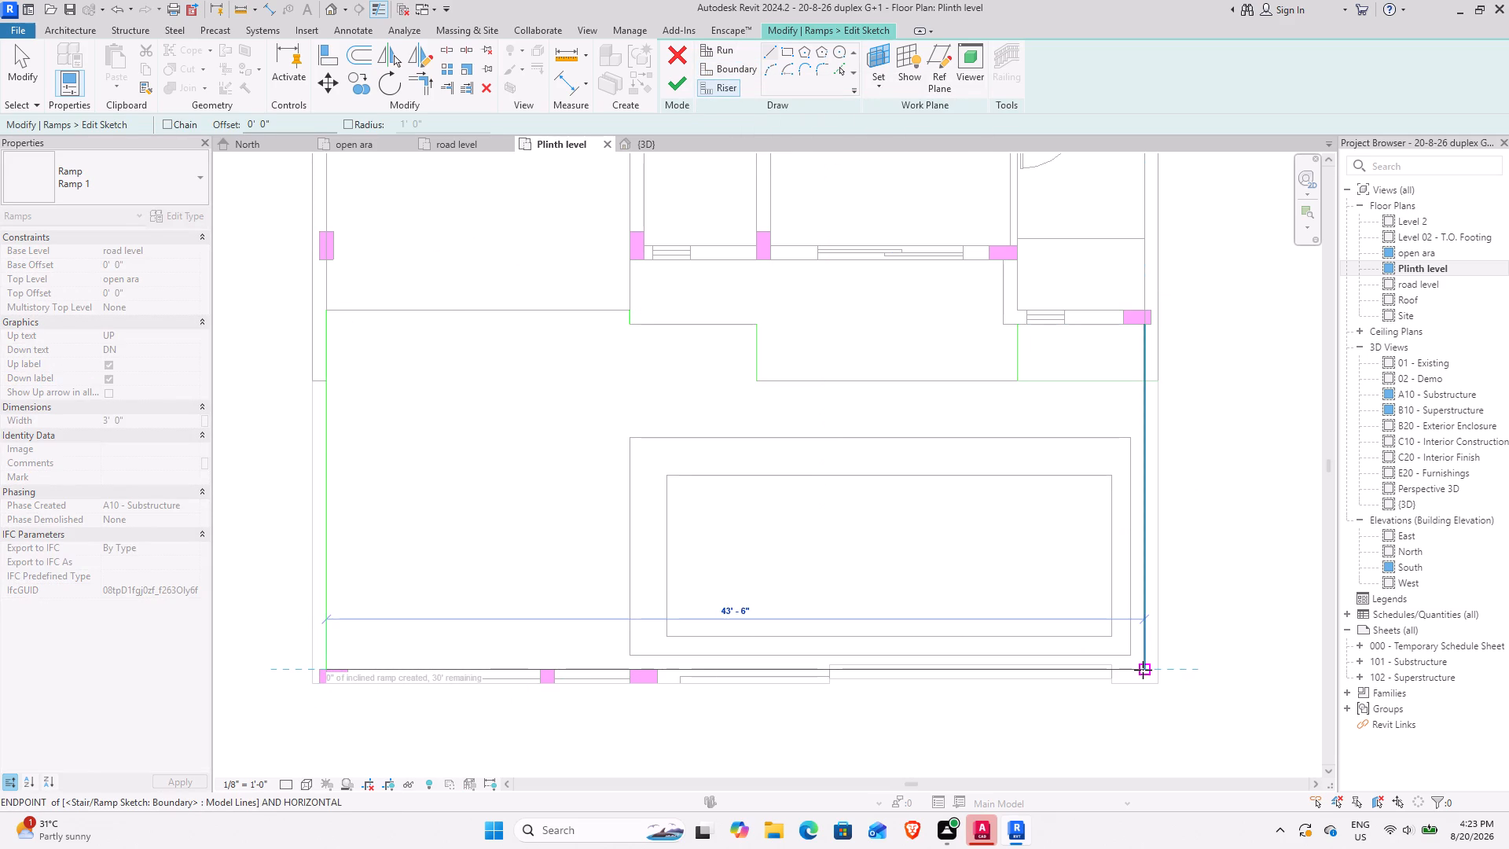
{"action": "left_click", "coordinate": [1141, 671]}
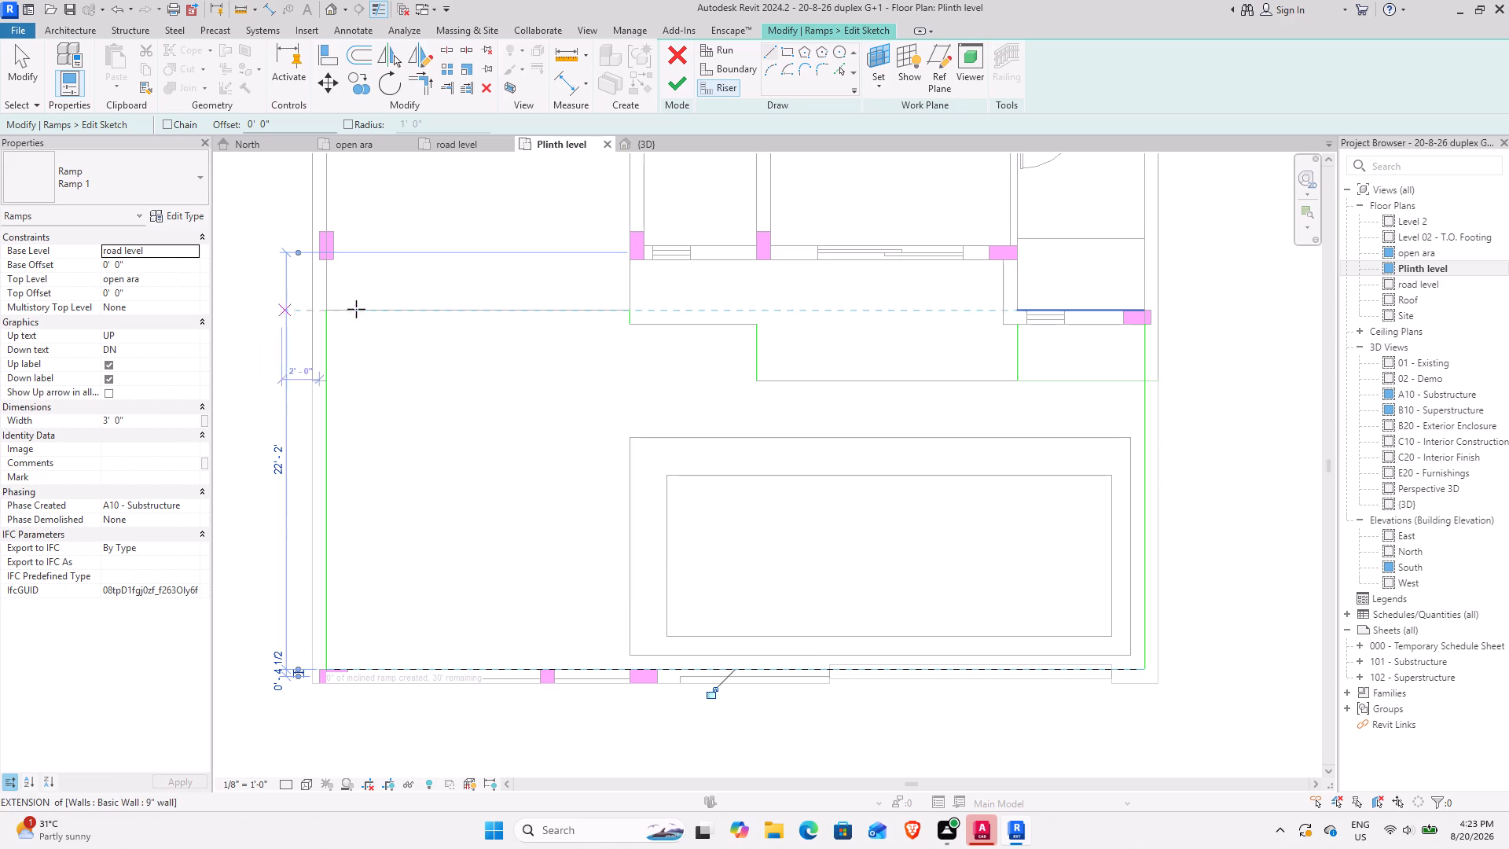
Draw riser lines on the first three long segments of the stepped plinth edge, including the 6'-9" one between the jogs.
{"action": "left_click", "coordinate": [321, 311]}
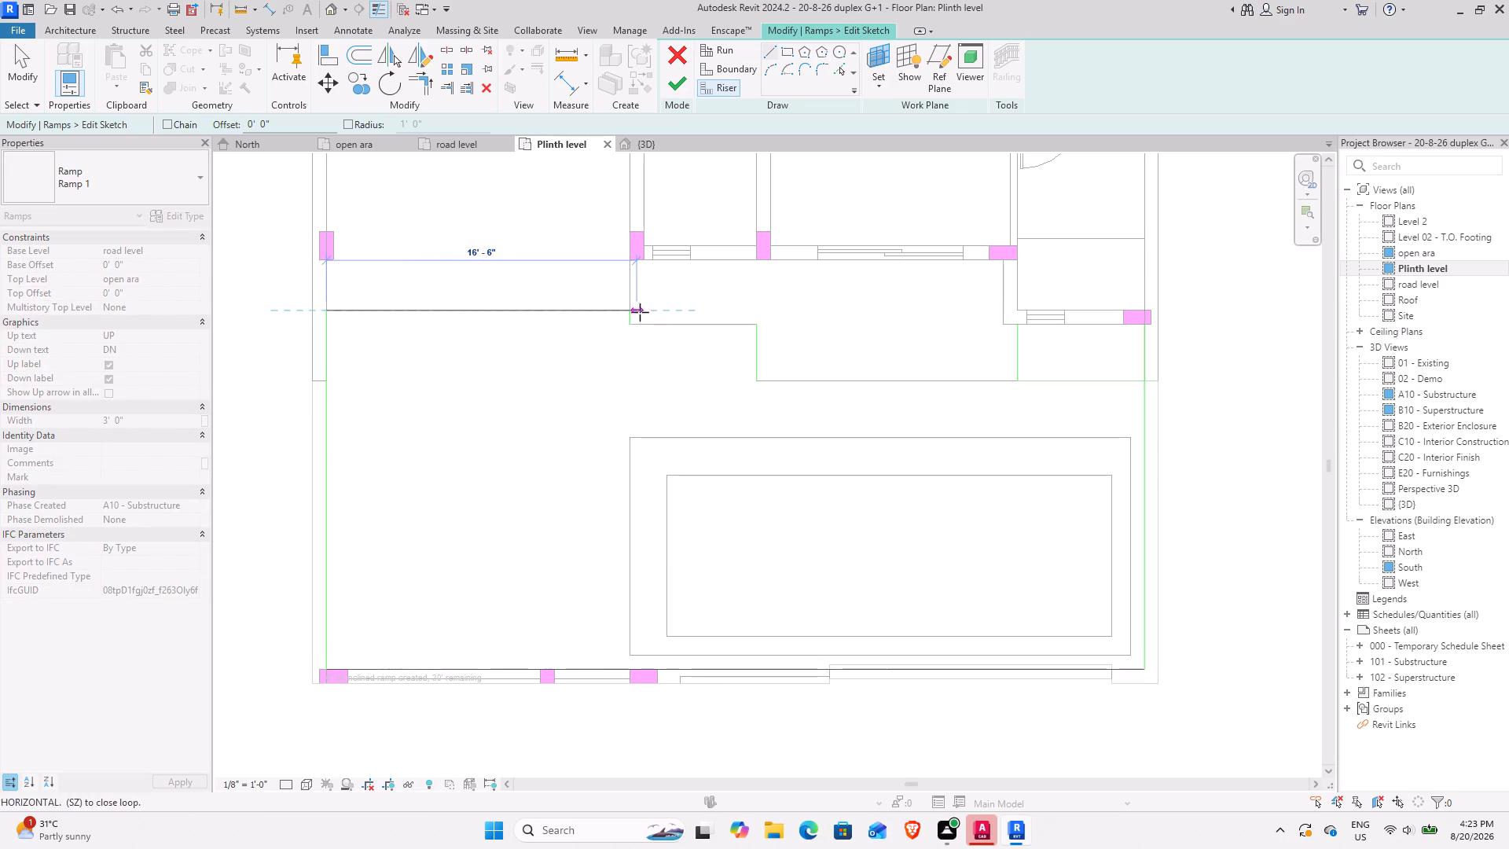
{"action": "left_click", "coordinate": [627, 307]}
{"action": "left_click", "coordinate": [631, 329]}
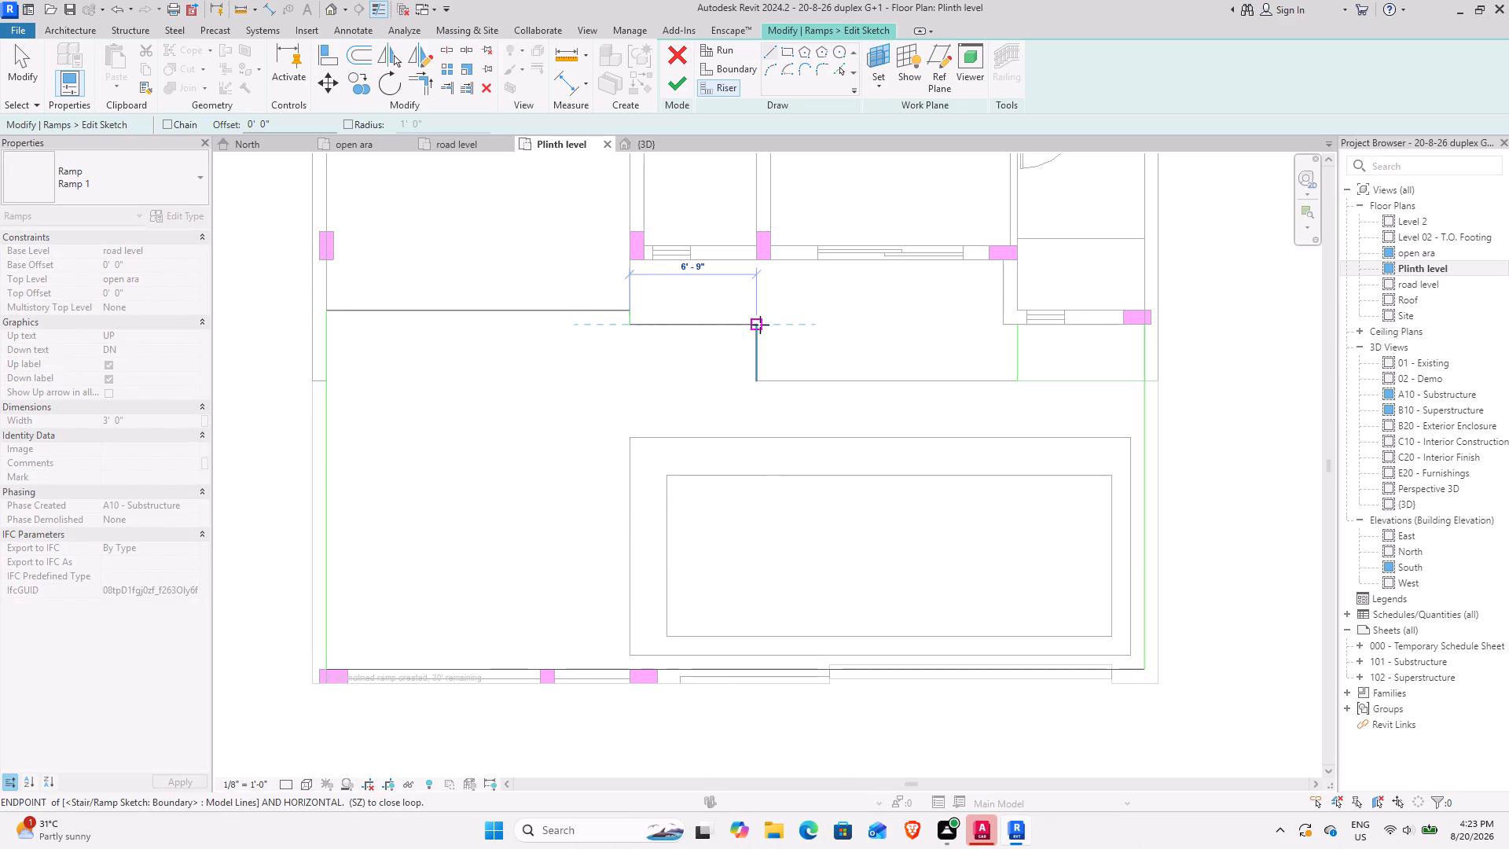
{"action": "left_click", "coordinate": [760, 325]}
{"action": "left_click", "coordinate": [761, 376]}
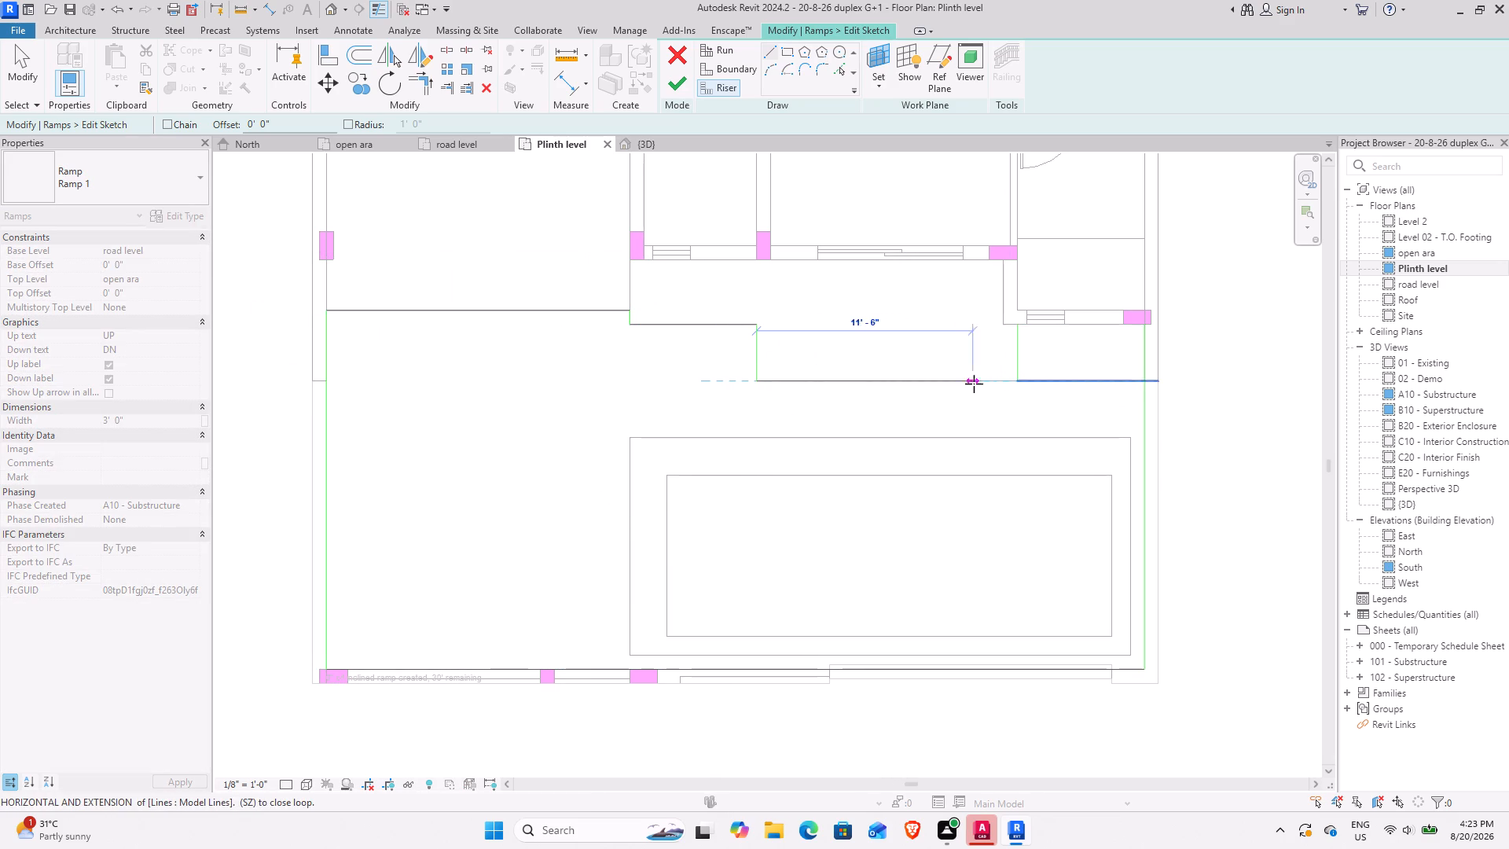
{"action": "left_click", "coordinate": [1012, 384]}
{"action": "key", "text": "Escape"}
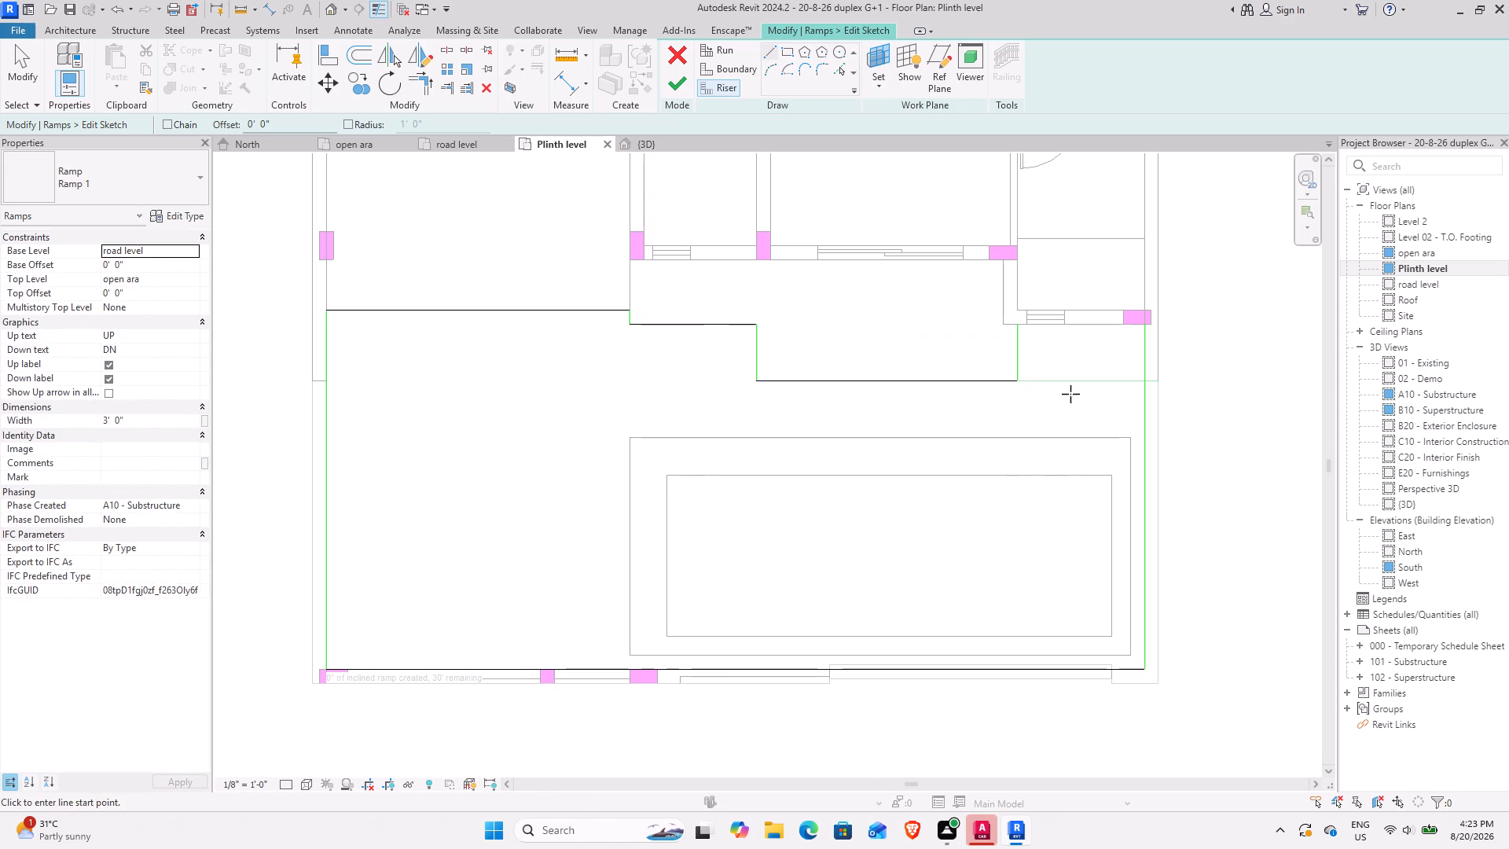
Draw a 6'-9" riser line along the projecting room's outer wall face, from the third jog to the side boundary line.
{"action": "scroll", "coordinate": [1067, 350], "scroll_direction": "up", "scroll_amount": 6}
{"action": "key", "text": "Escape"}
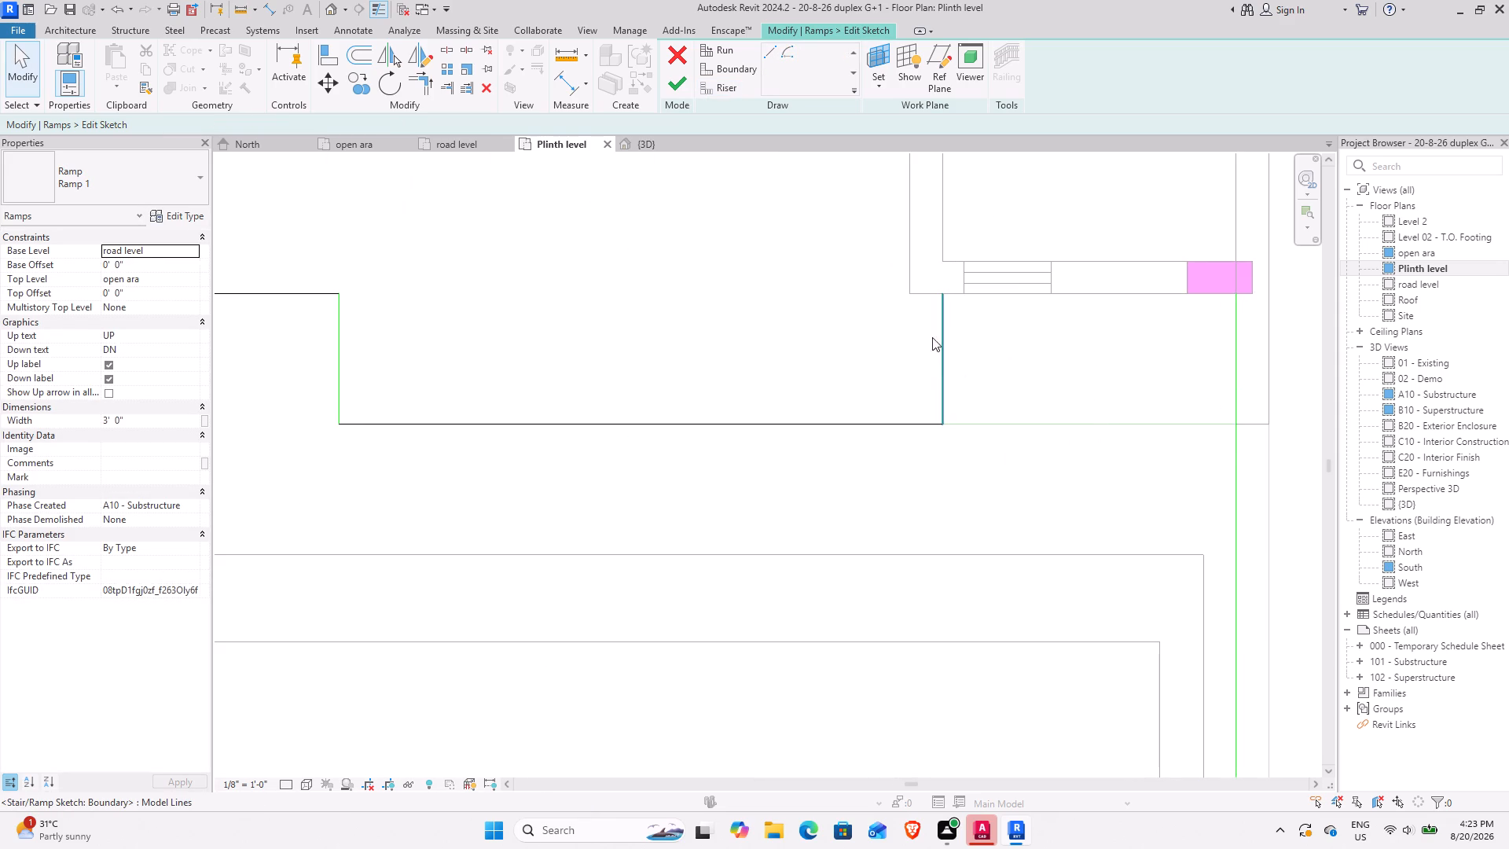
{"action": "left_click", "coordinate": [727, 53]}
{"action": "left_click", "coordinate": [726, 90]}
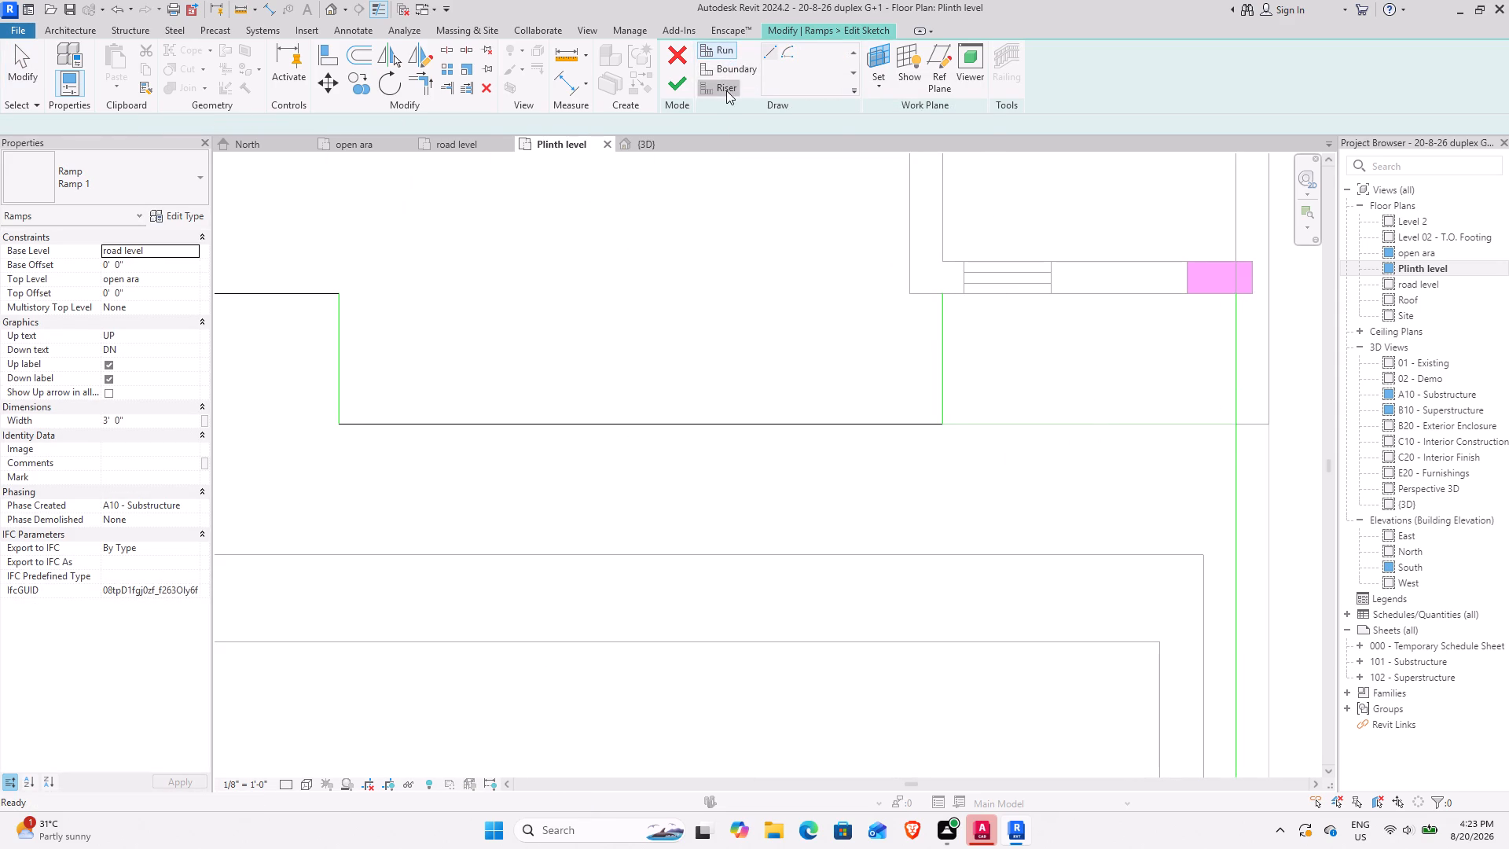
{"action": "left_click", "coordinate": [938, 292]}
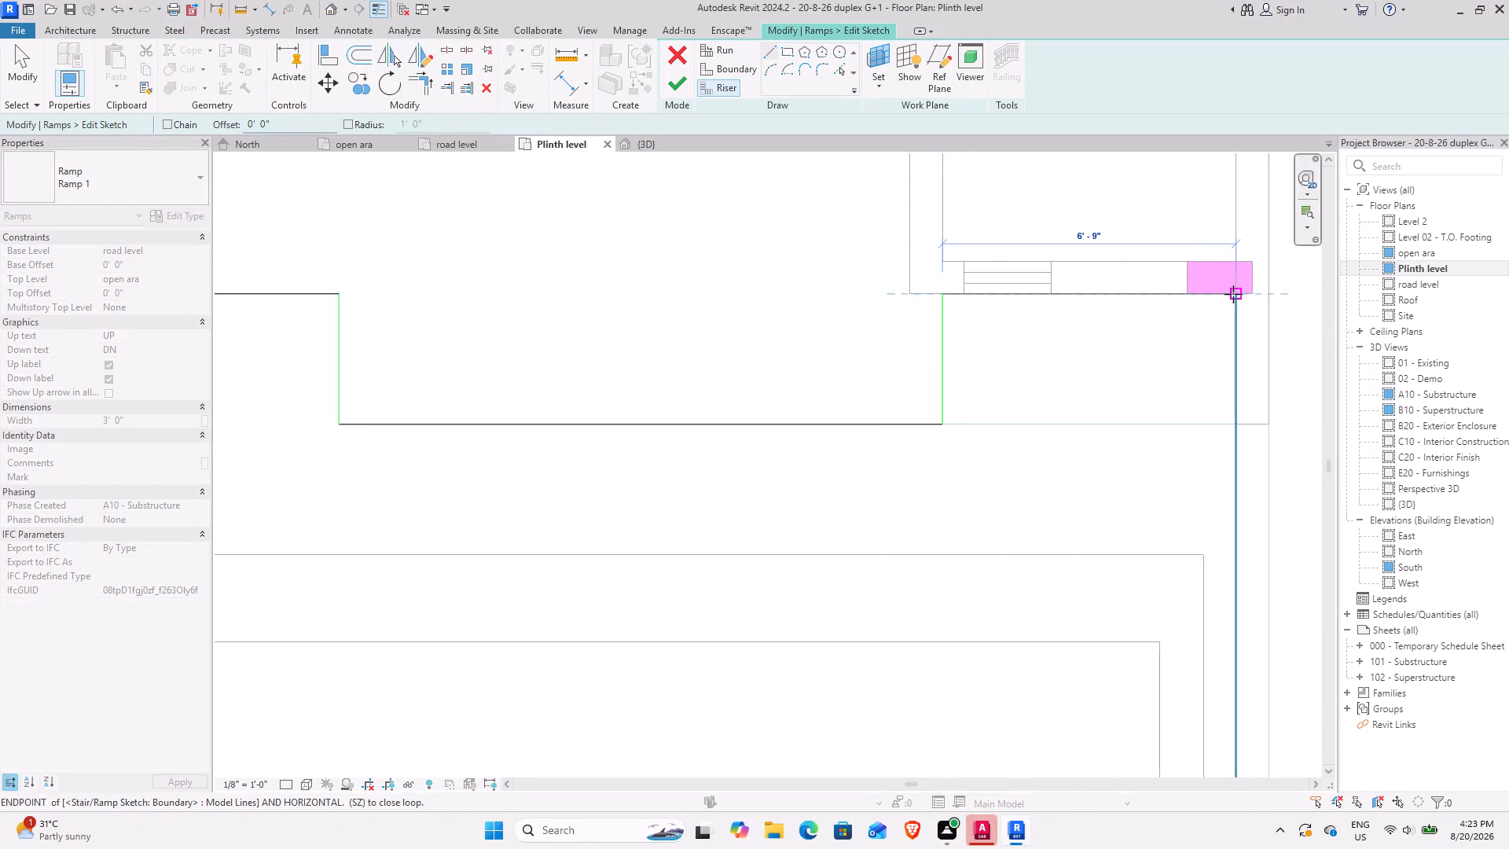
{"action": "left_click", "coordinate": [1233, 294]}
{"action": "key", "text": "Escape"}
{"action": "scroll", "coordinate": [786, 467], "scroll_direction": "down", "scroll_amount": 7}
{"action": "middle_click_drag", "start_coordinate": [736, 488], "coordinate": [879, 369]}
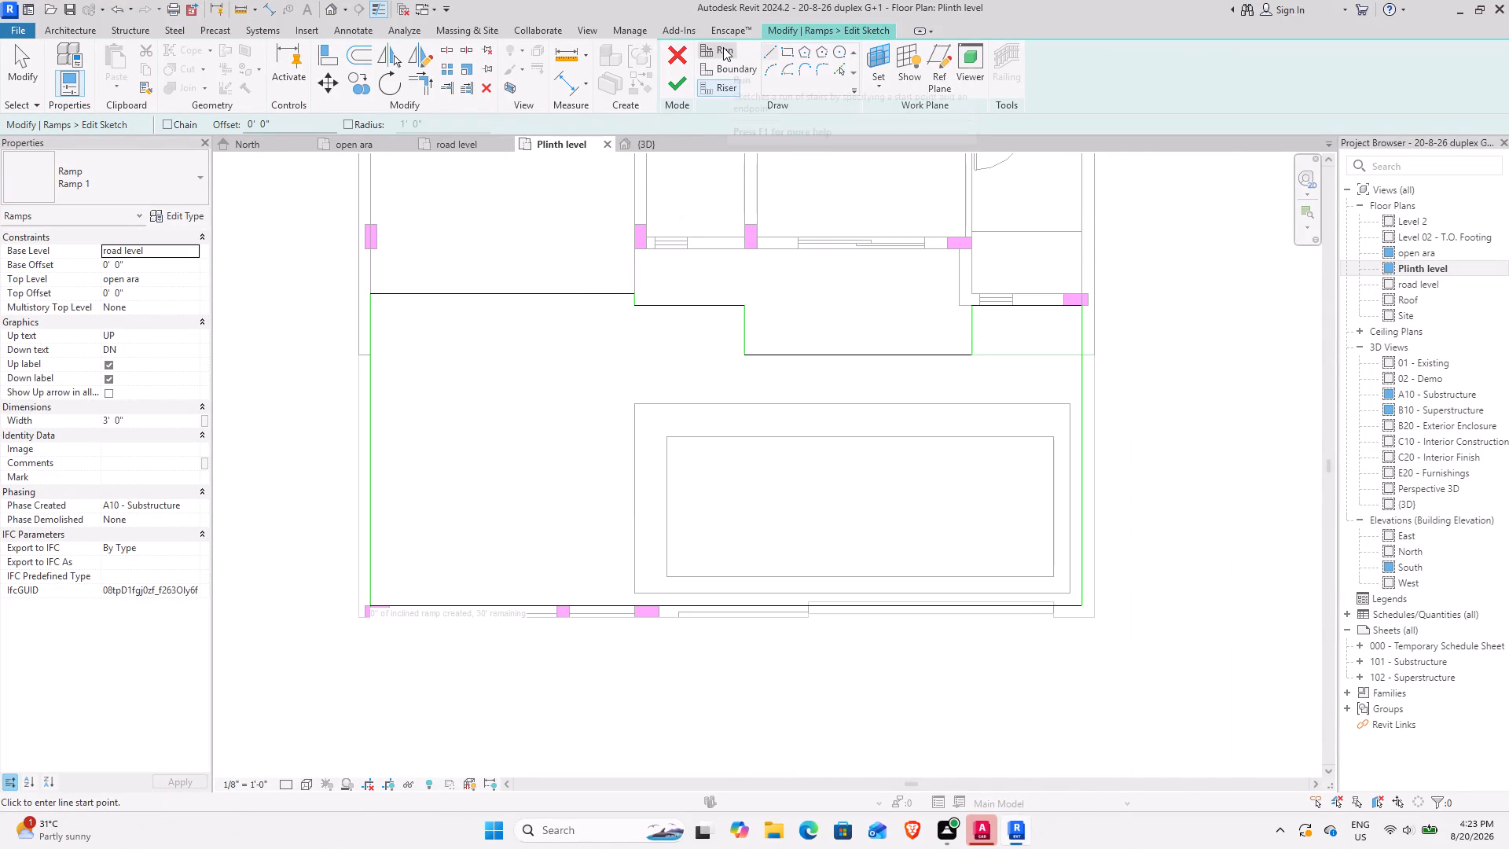
Draw a straight 19'-1" ramp run from the front wall riser line to the first plinth edge riser line.
{"action": "left_click", "coordinate": [723, 47]}
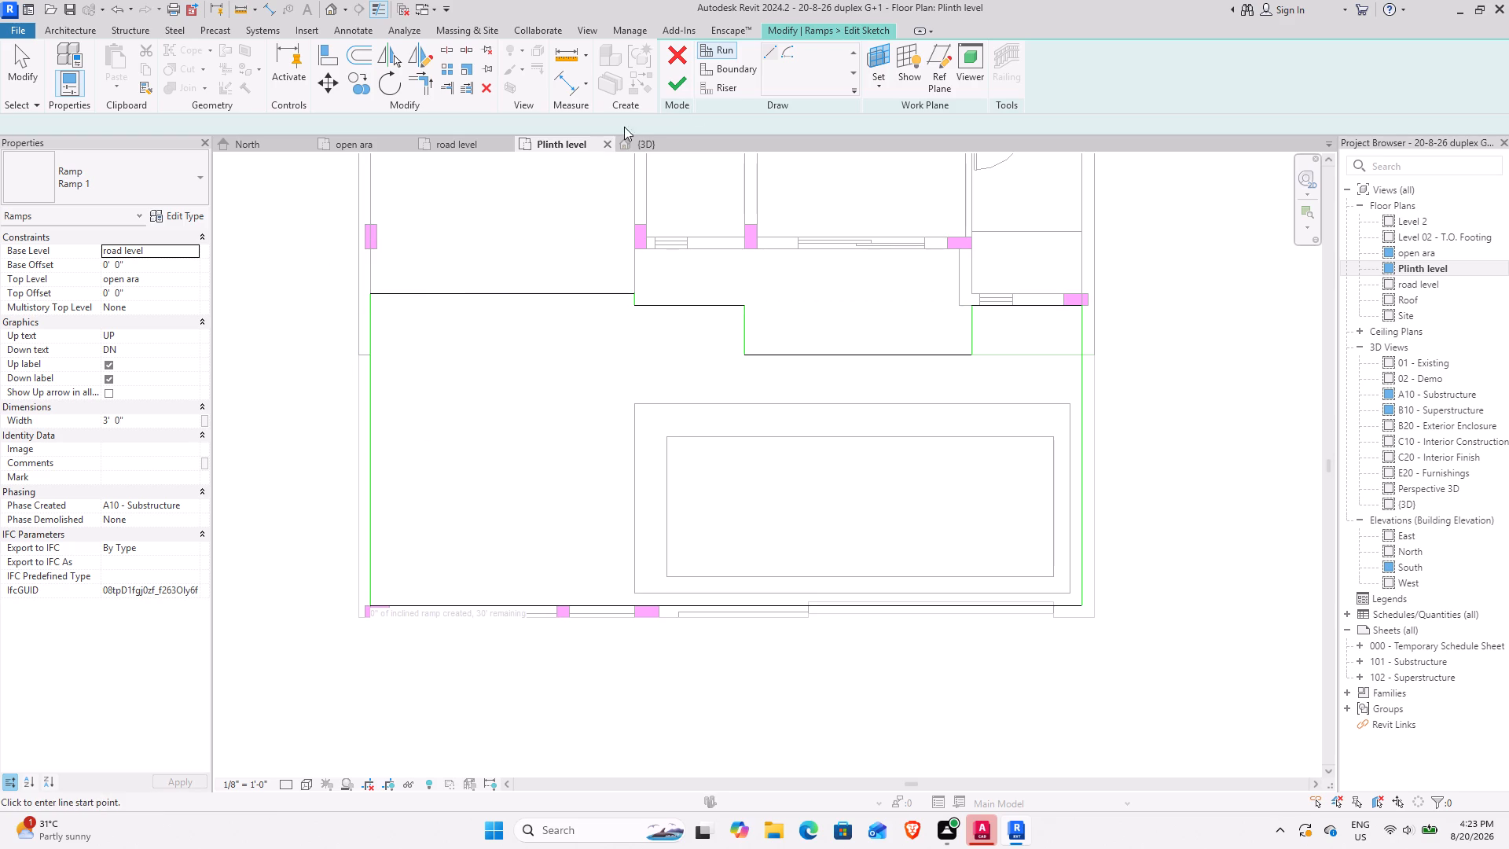
{"action": "left_click", "coordinate": [770, 46]}
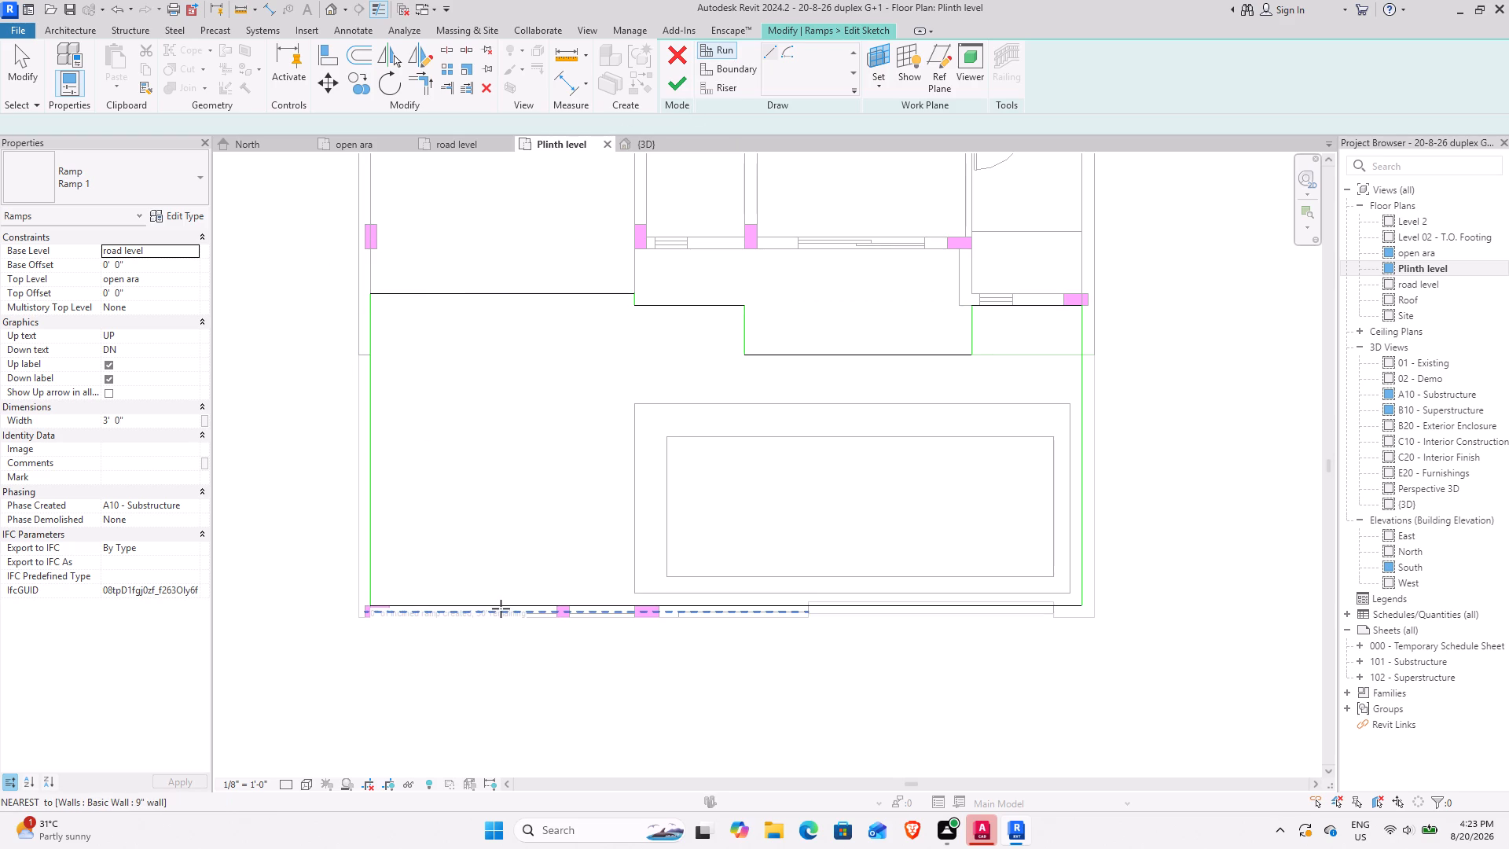
{"action": "left_click", "coordinate": [499, 603]}
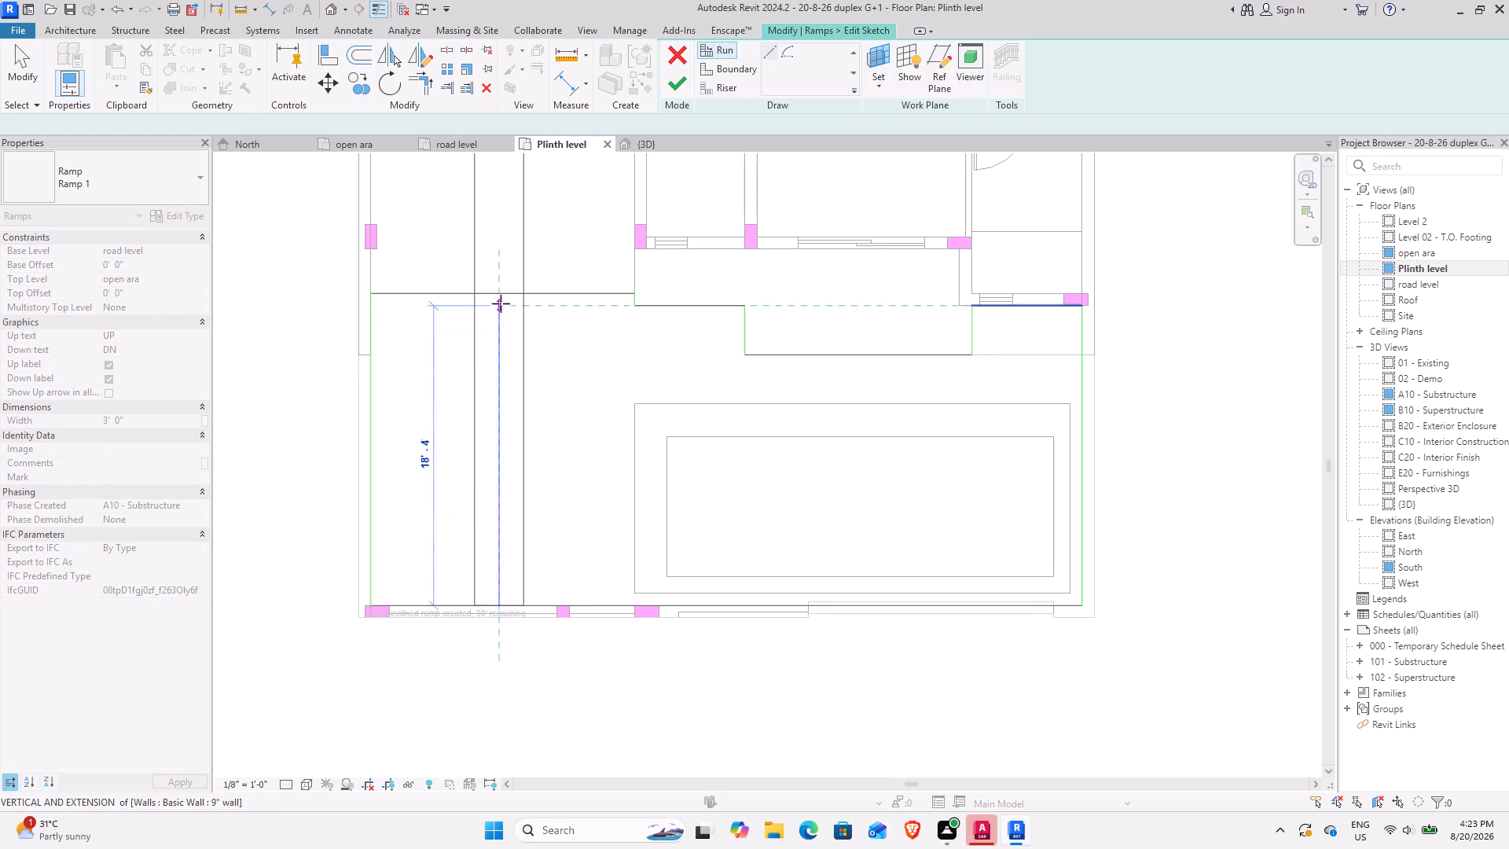
{"action": "left_click", "coordinate": [501, 294]}
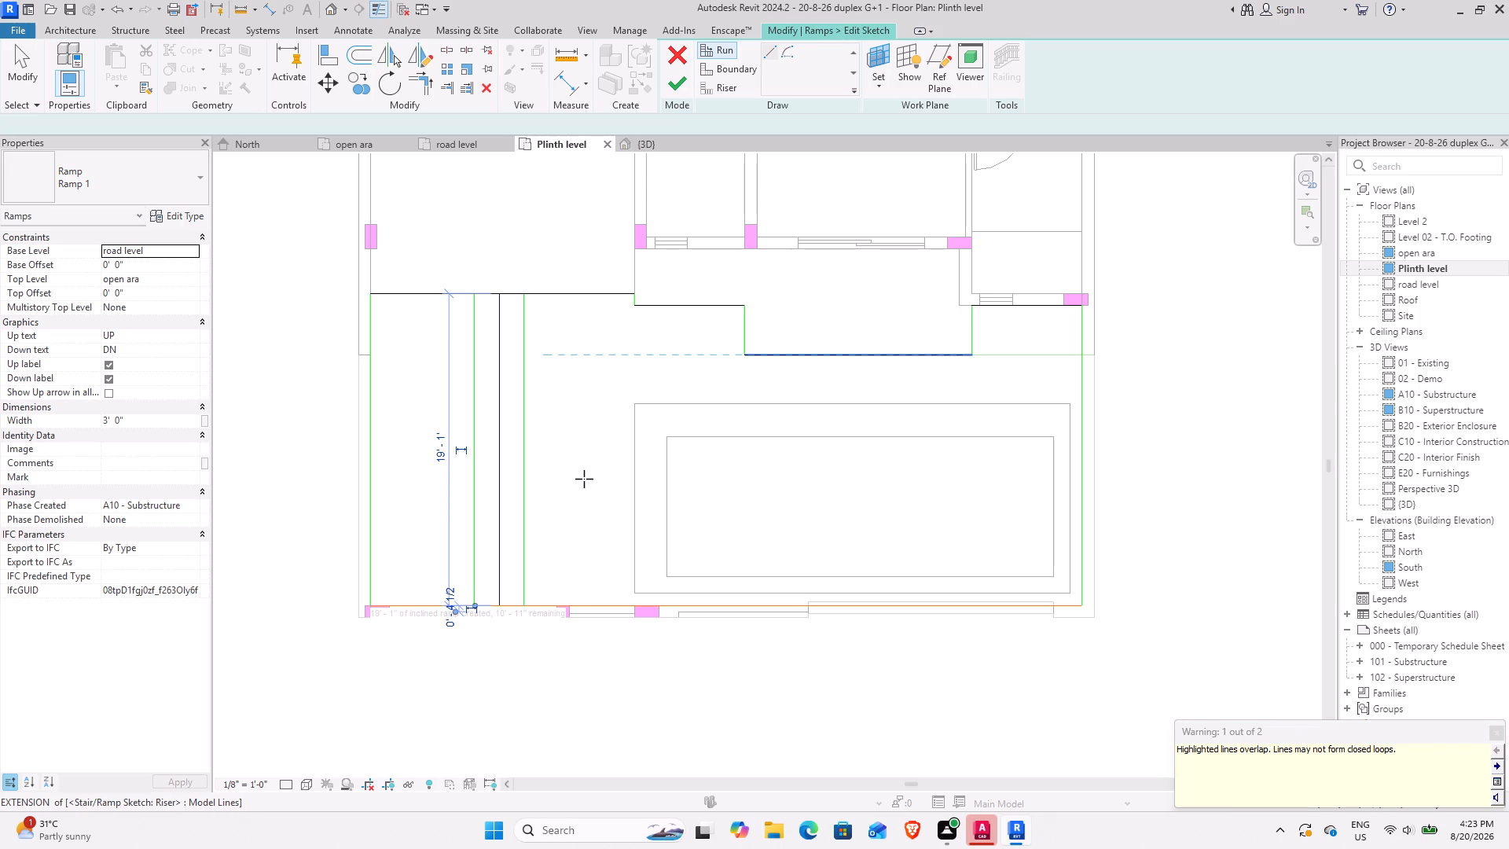
{"action": "key", "text": "Escape"}
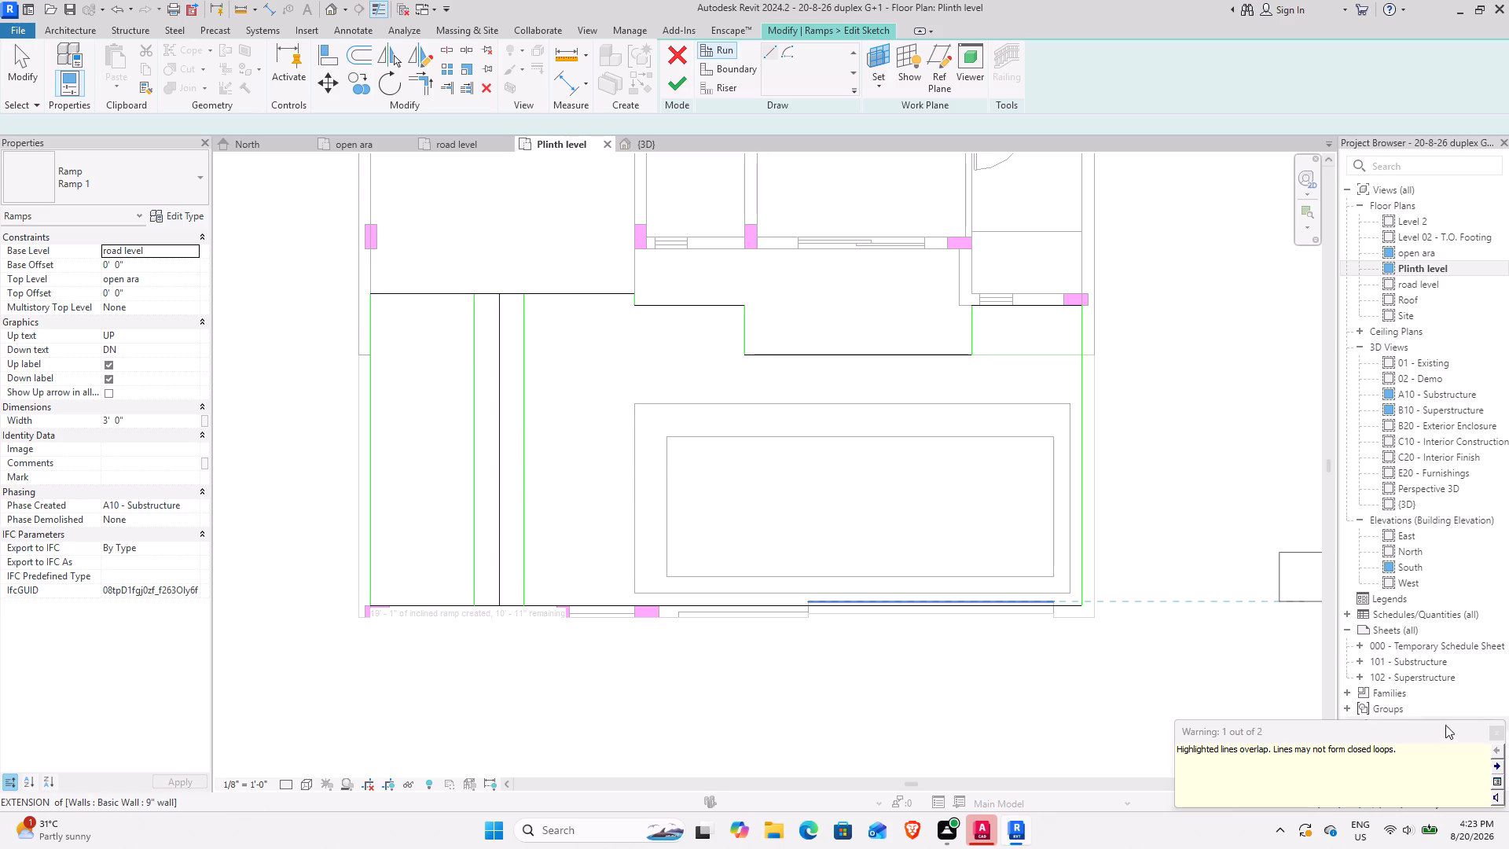
{"action": "left_click", "coordinate": [1500, 734]}
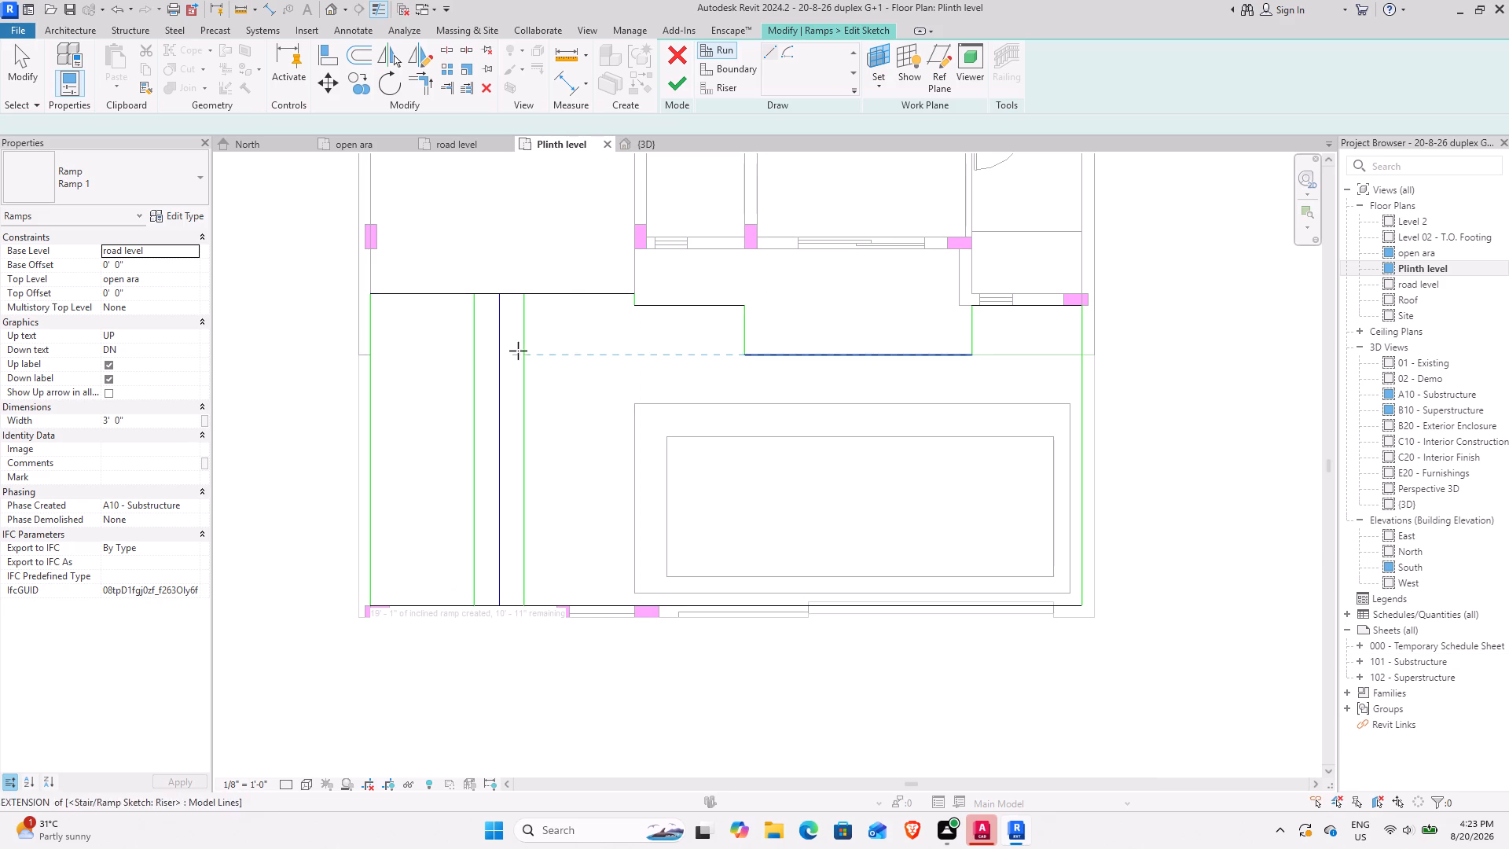
{"action": "key", "text": "Escape"}
Delete the two boundary lines generated on either side of the new ramp run.
{"action": "left_click", "coordinate": [526, 394]}
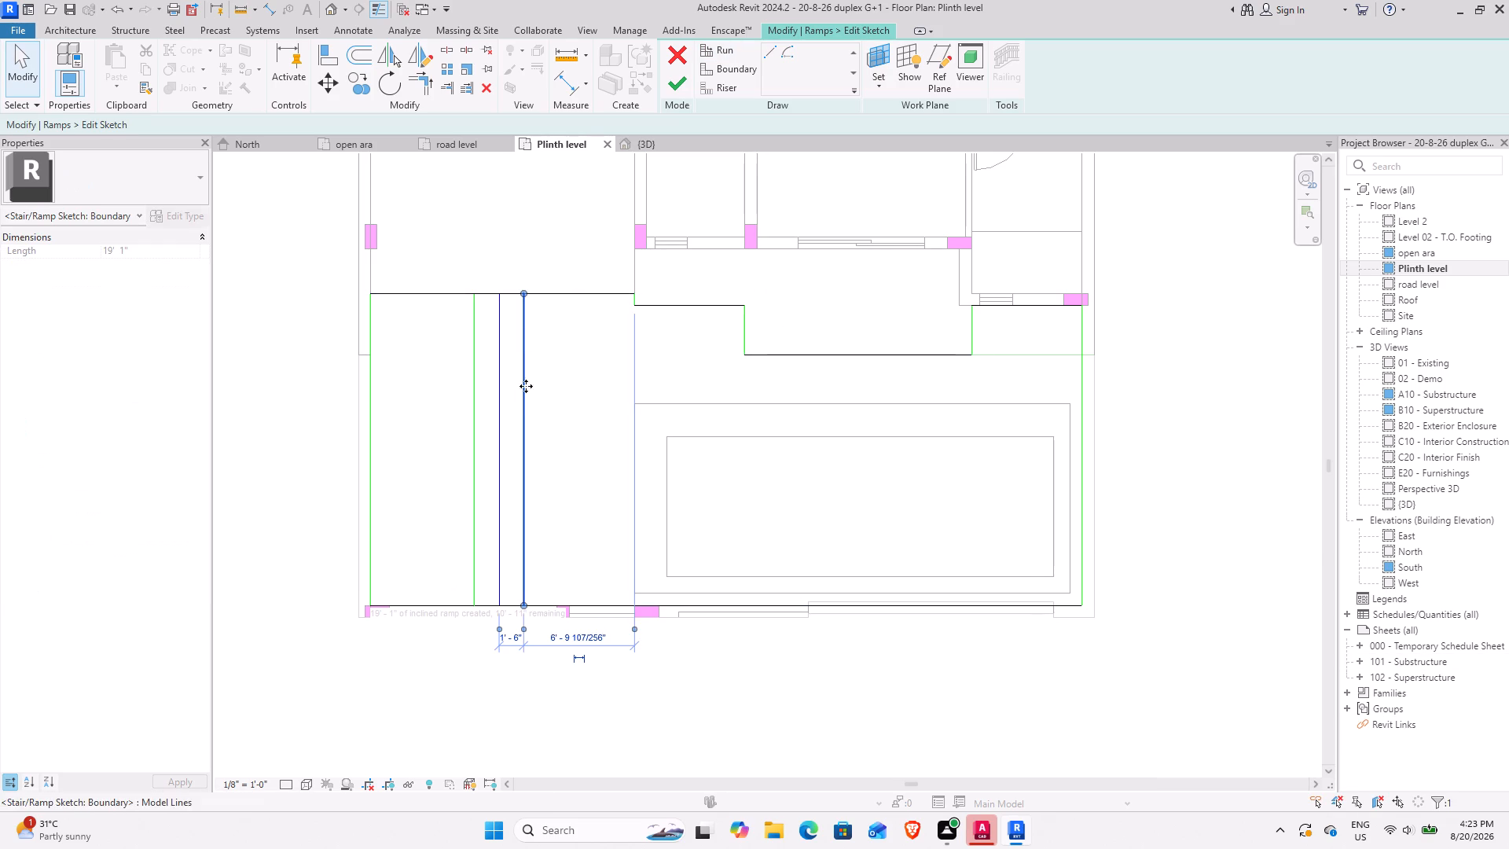
{"action": "left_click", "coordinate": [483, 85]}
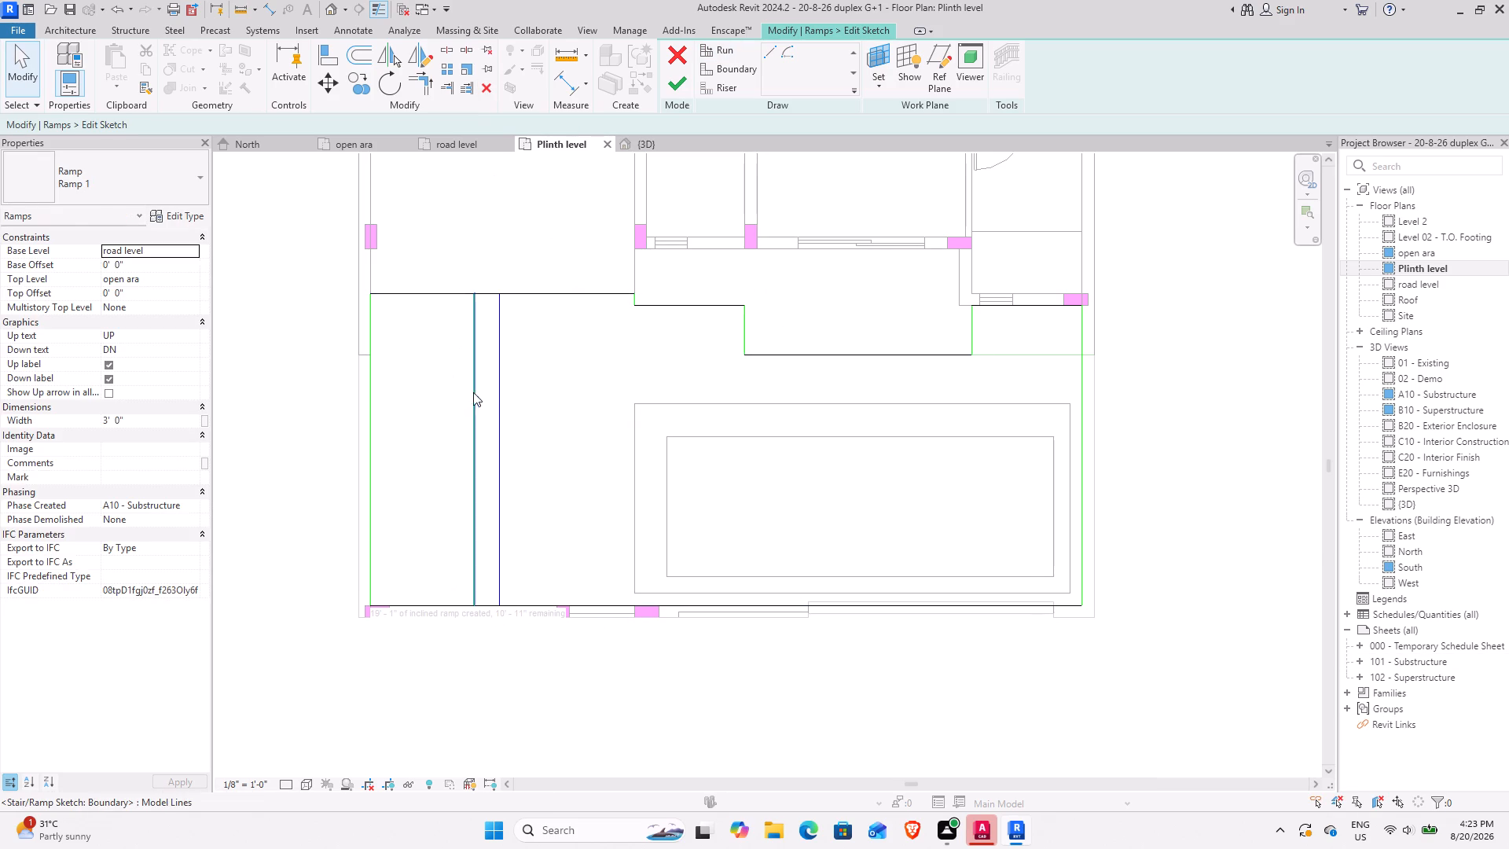
{"action": "left_click", "coordinate": [470, 392]}
{"action": "left_click", "coordinate": [481, 87]}
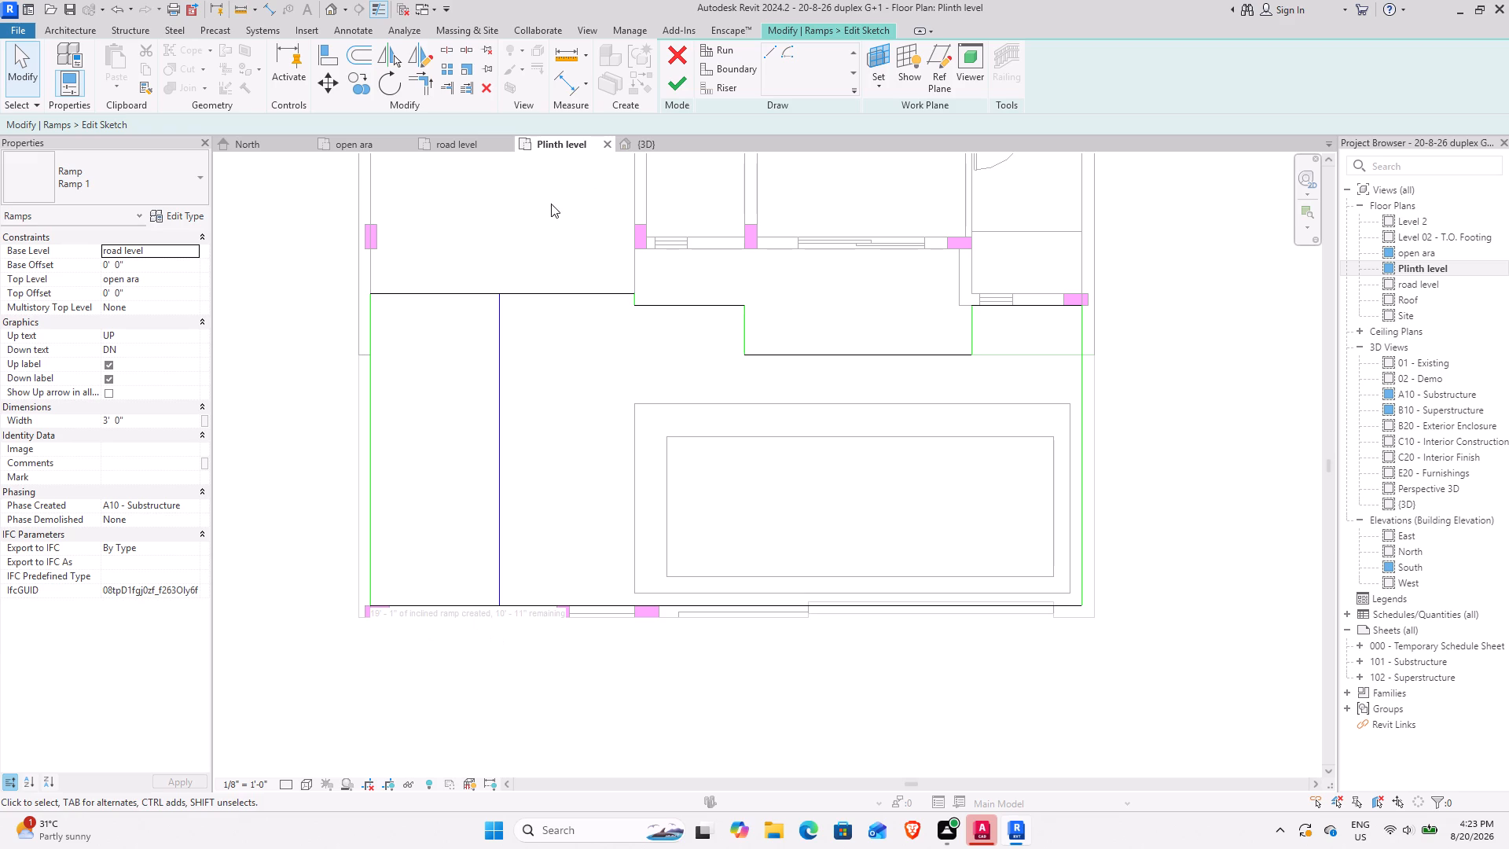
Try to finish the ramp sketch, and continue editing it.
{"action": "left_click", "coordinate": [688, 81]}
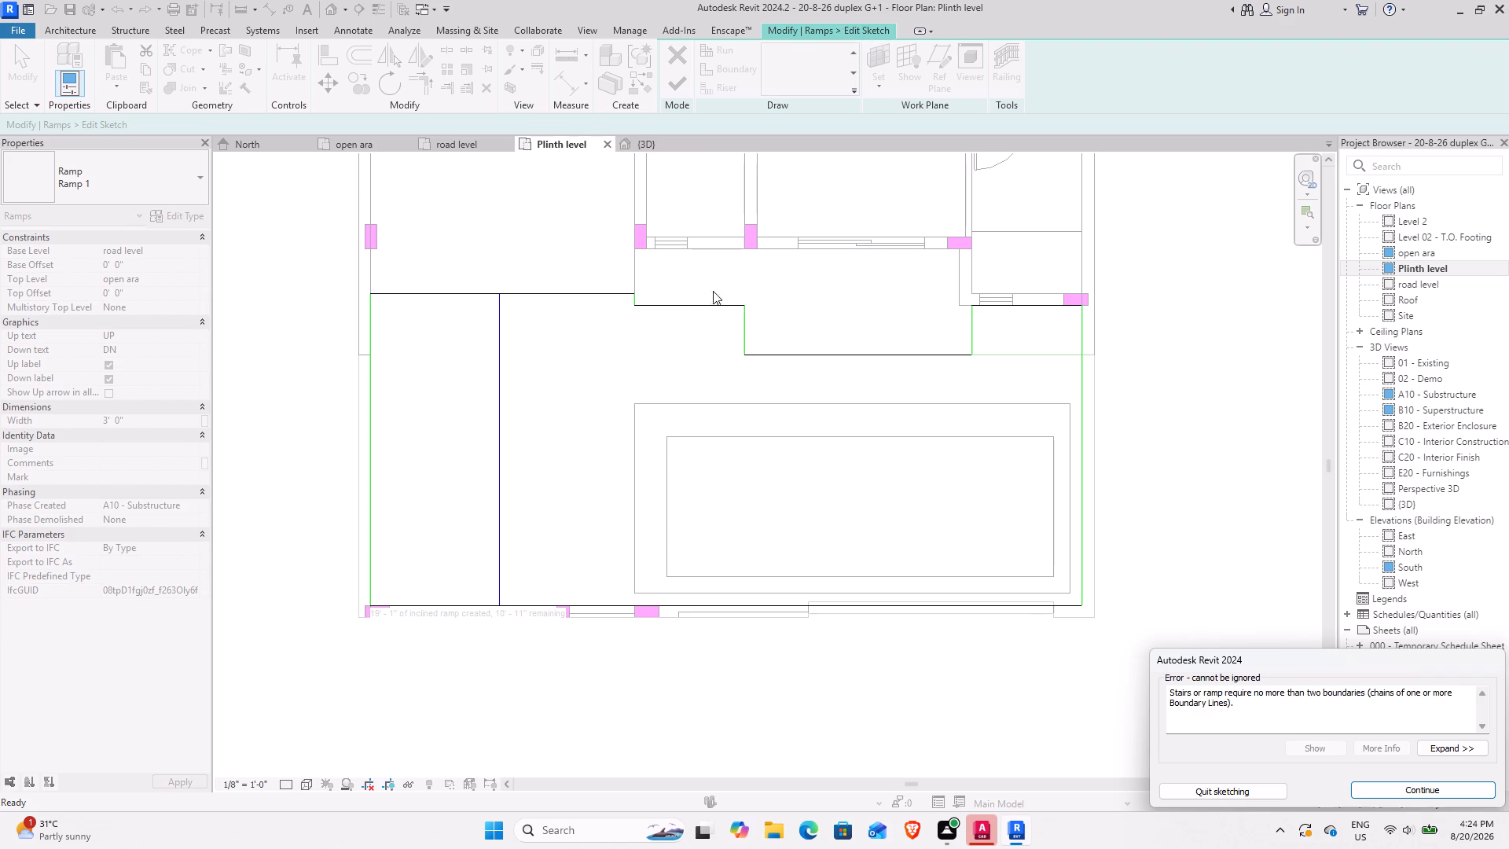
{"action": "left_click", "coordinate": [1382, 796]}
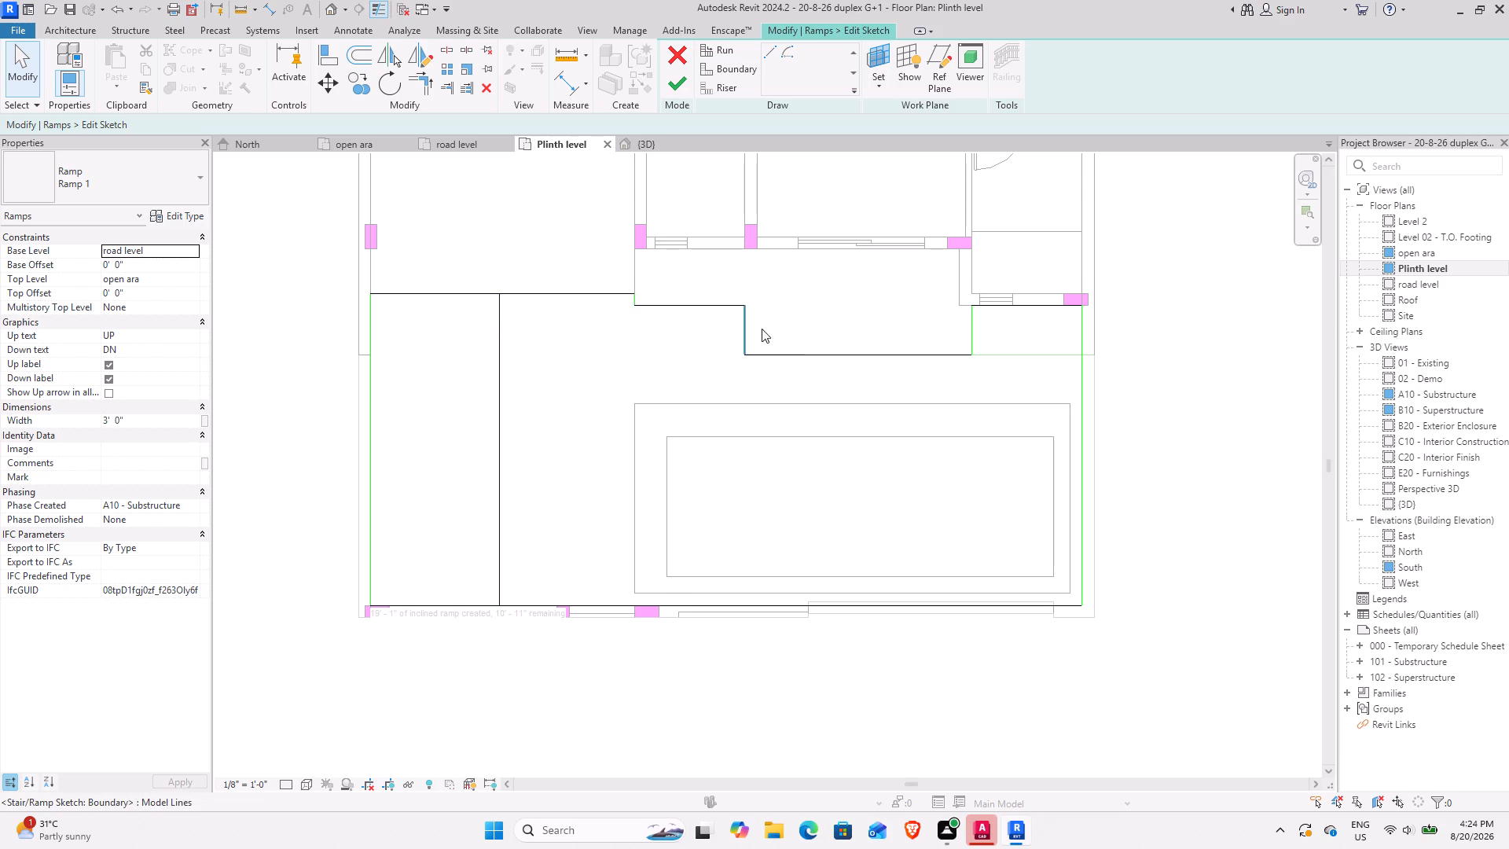
Delete the boundary and riser lines along the stepped plinth edge, keeping the long first riser line beside the run.
{"action": "left_click", "coordinate": [997, 376]}
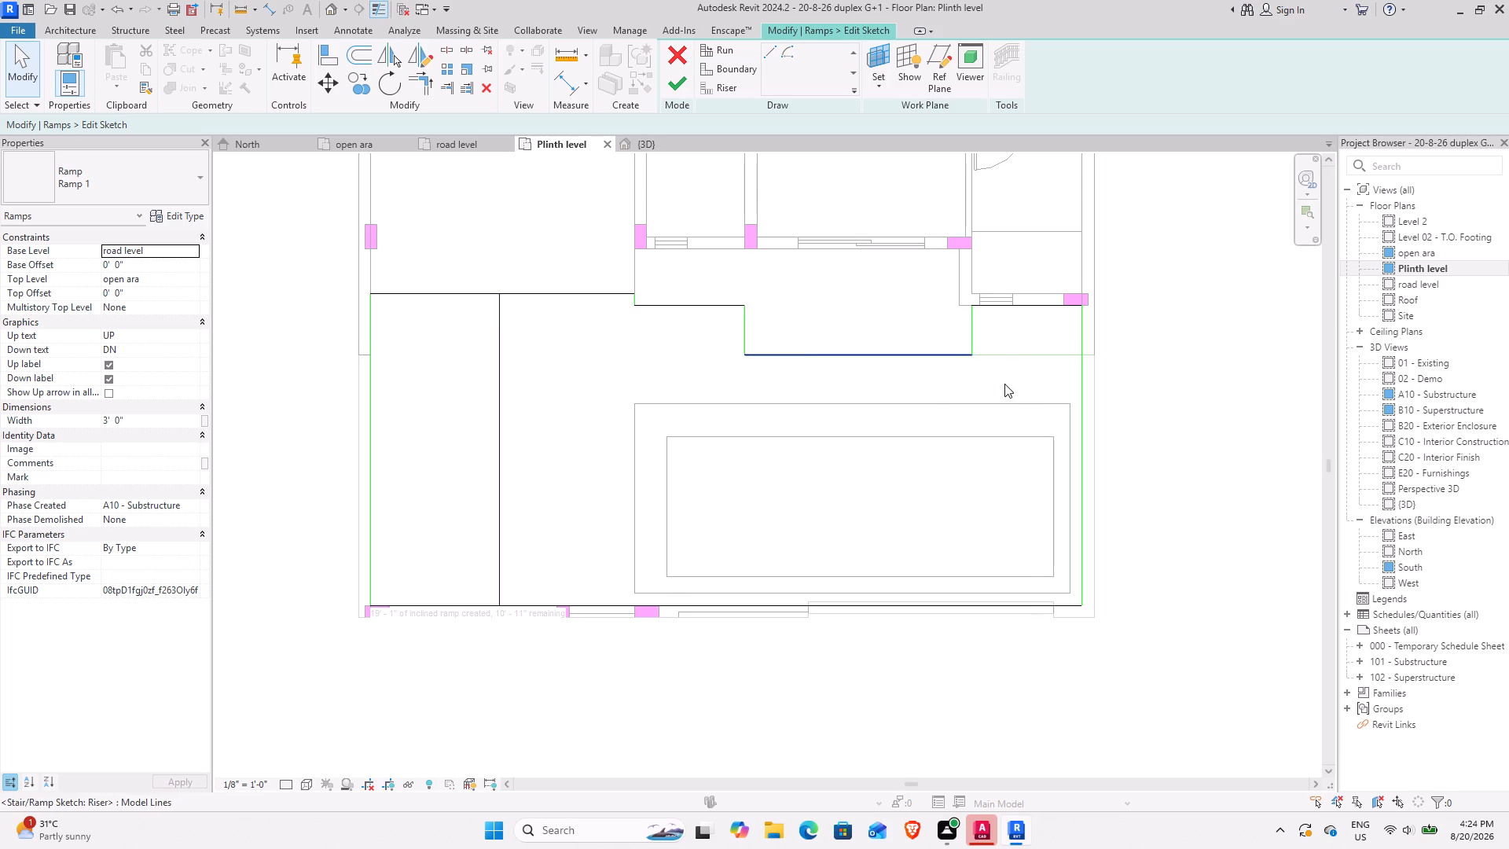
{"action": "left_click_drag", "start_coordinate": [1003, 383], "coordinate": [573, 303]}
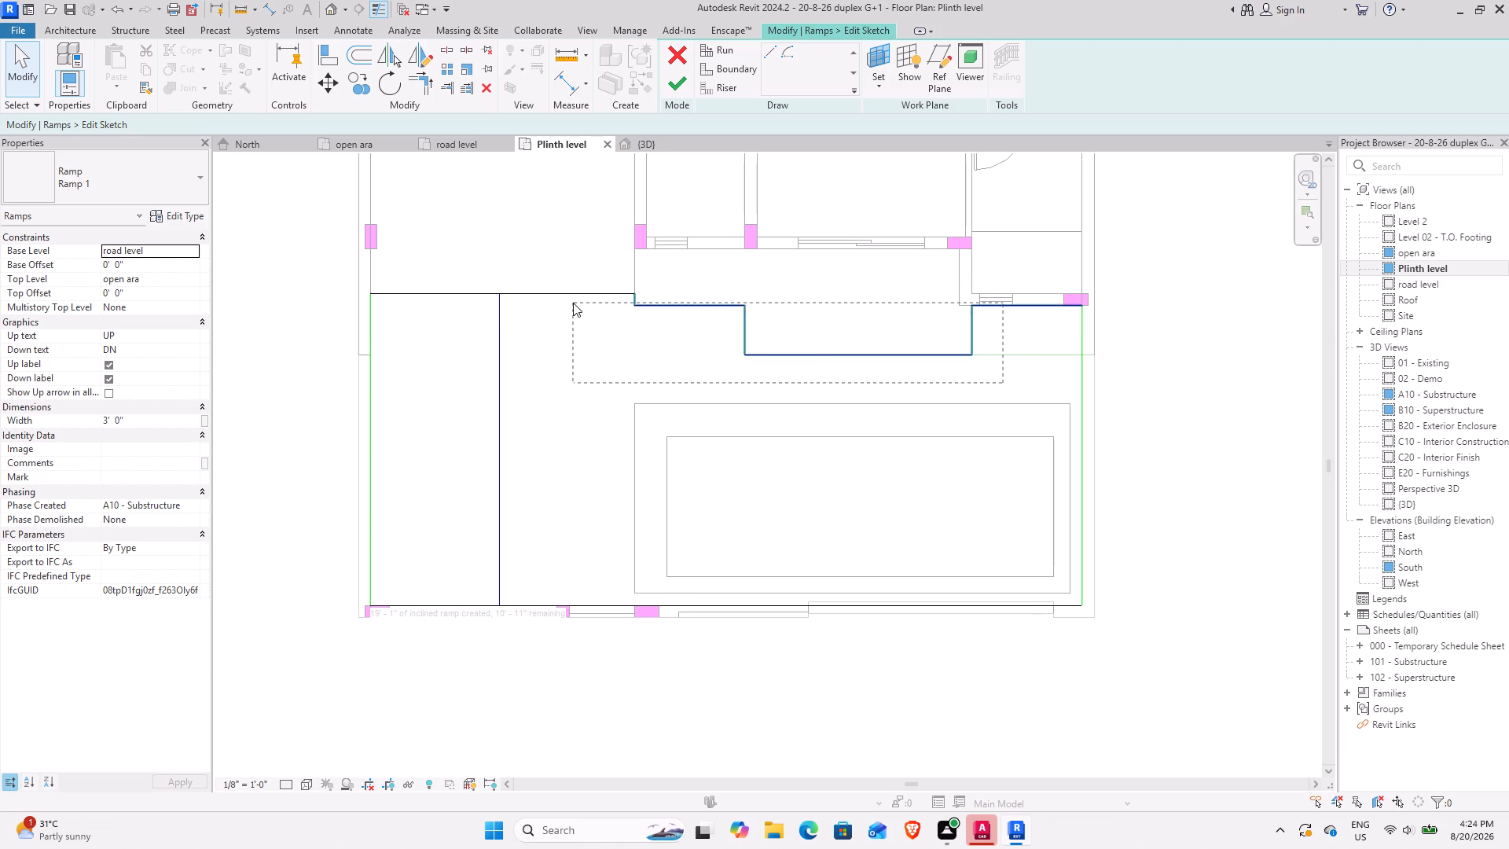
{"action": "left_click_drag", "start_coordinate": [573, 303], "coordinate": [567, 318]}
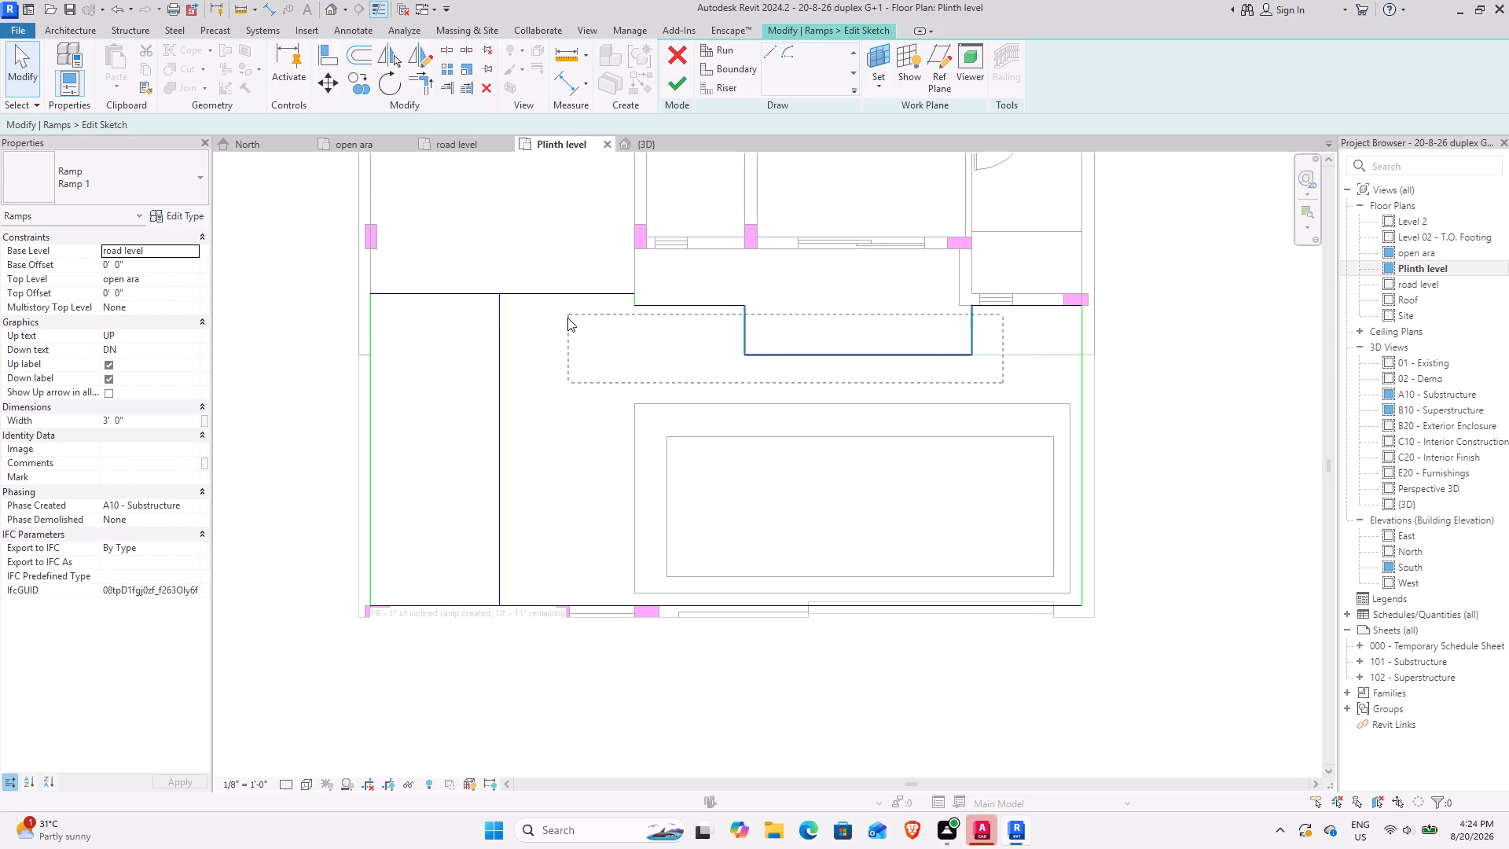
{"action": "left_click_drag", "start_coordinate": [567, 318], "coordinate": [567, 300]}
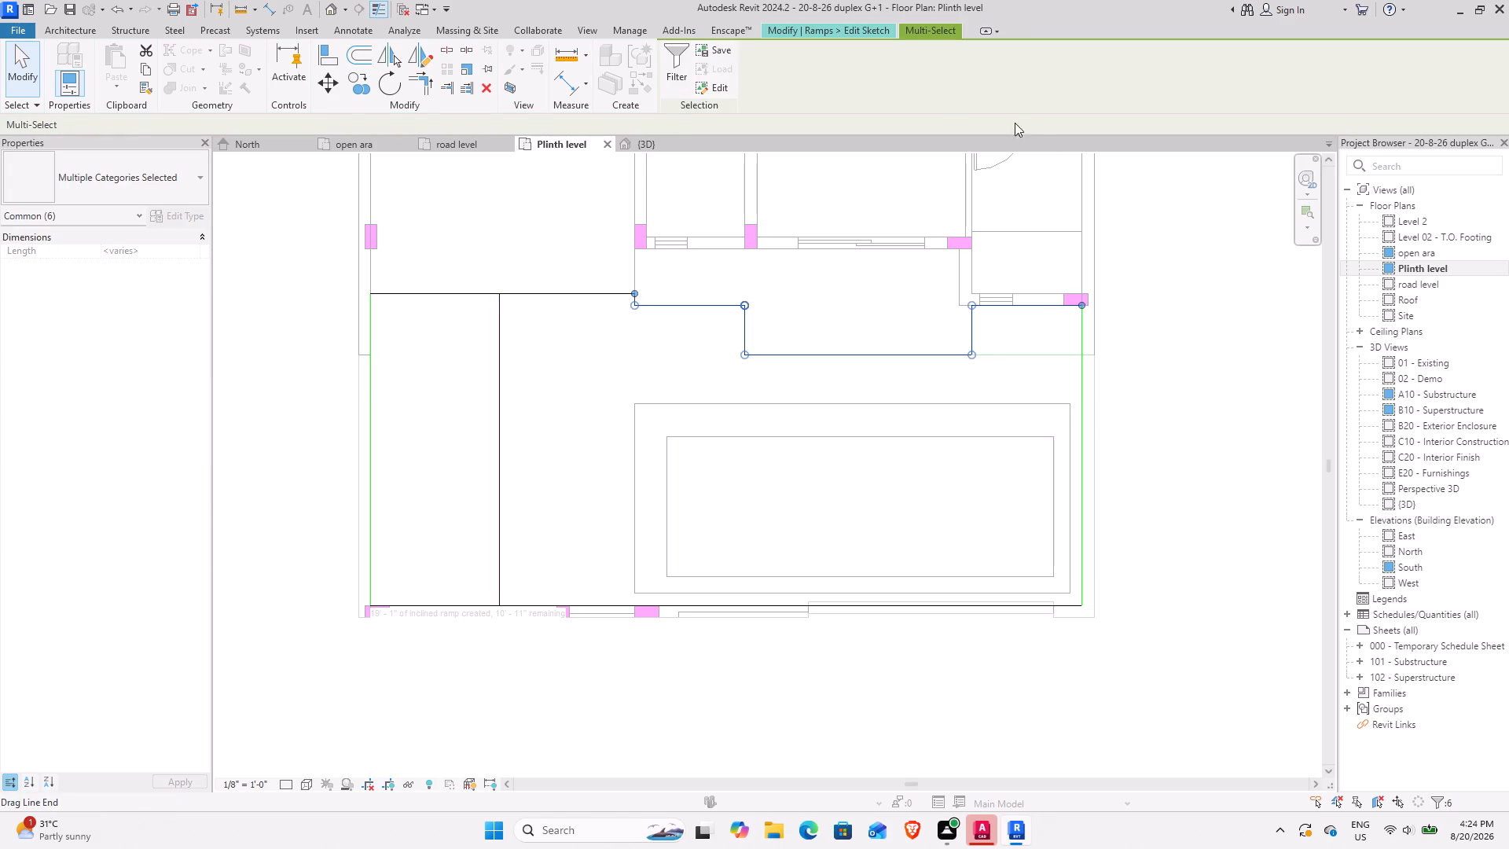
{"action": "left_click", "coordinate": [489, 90]}
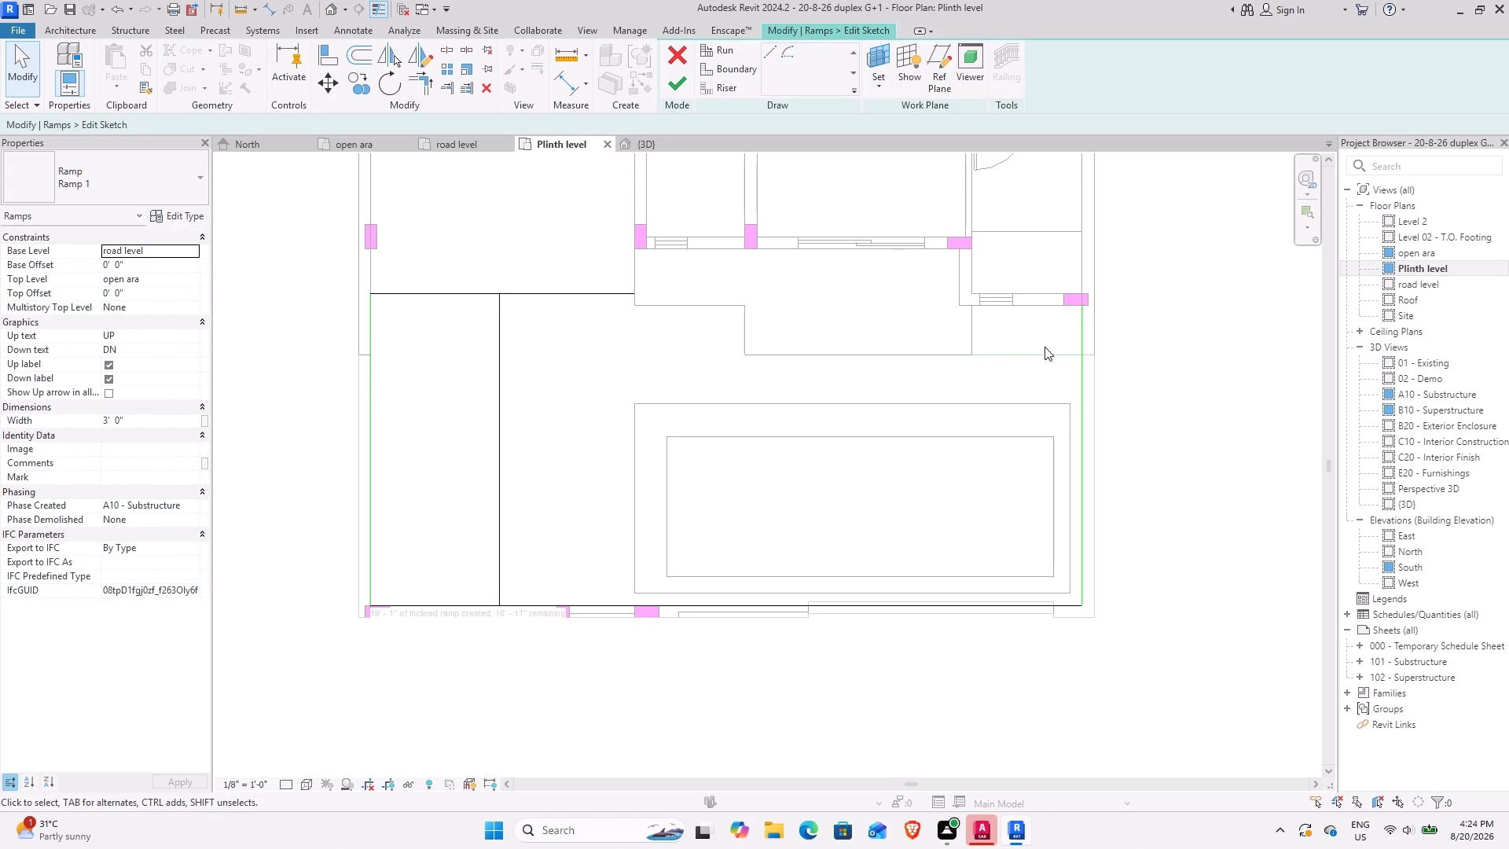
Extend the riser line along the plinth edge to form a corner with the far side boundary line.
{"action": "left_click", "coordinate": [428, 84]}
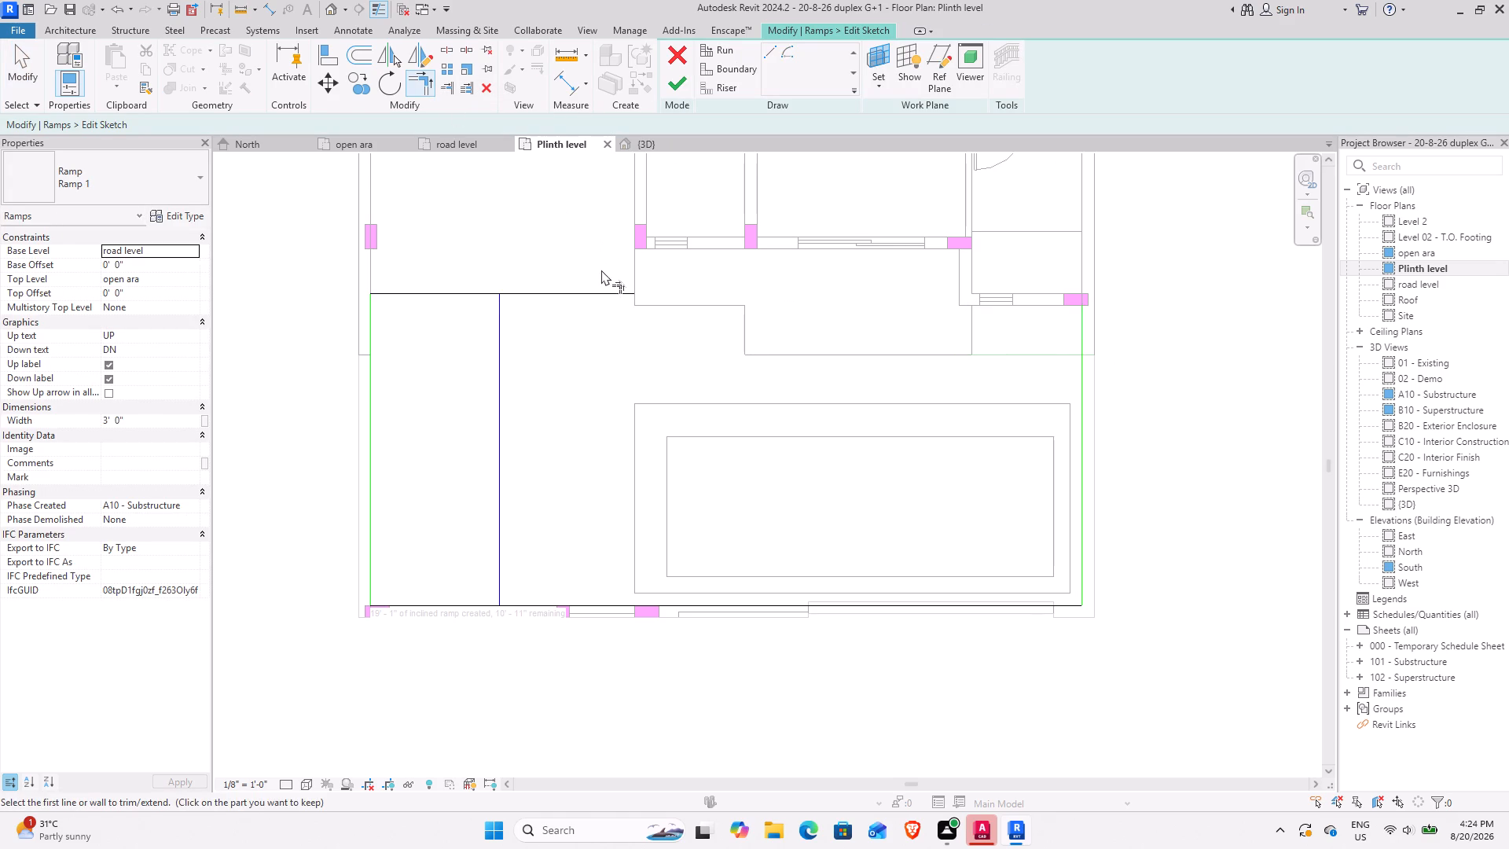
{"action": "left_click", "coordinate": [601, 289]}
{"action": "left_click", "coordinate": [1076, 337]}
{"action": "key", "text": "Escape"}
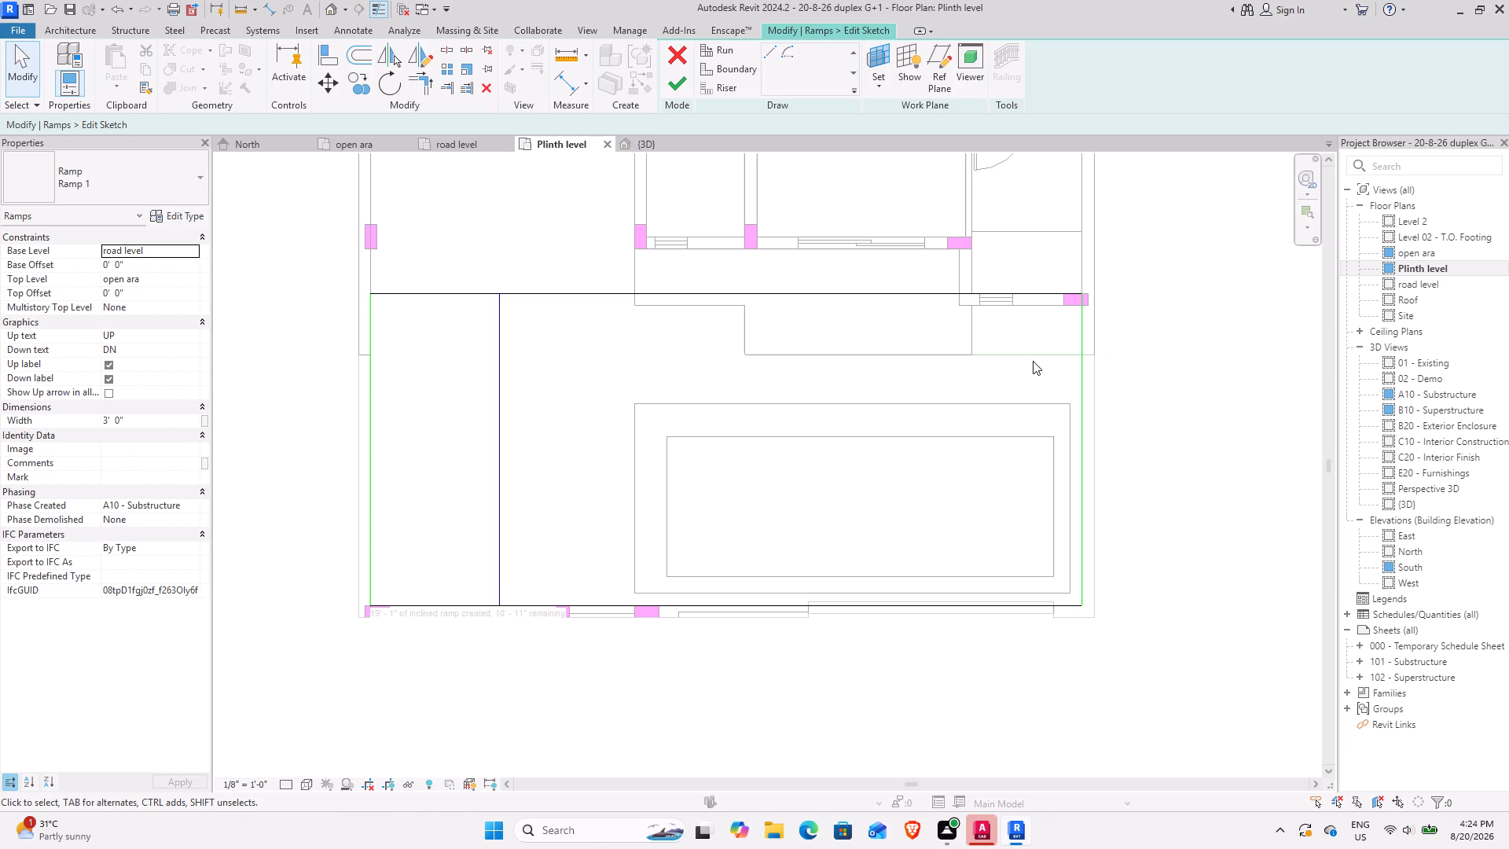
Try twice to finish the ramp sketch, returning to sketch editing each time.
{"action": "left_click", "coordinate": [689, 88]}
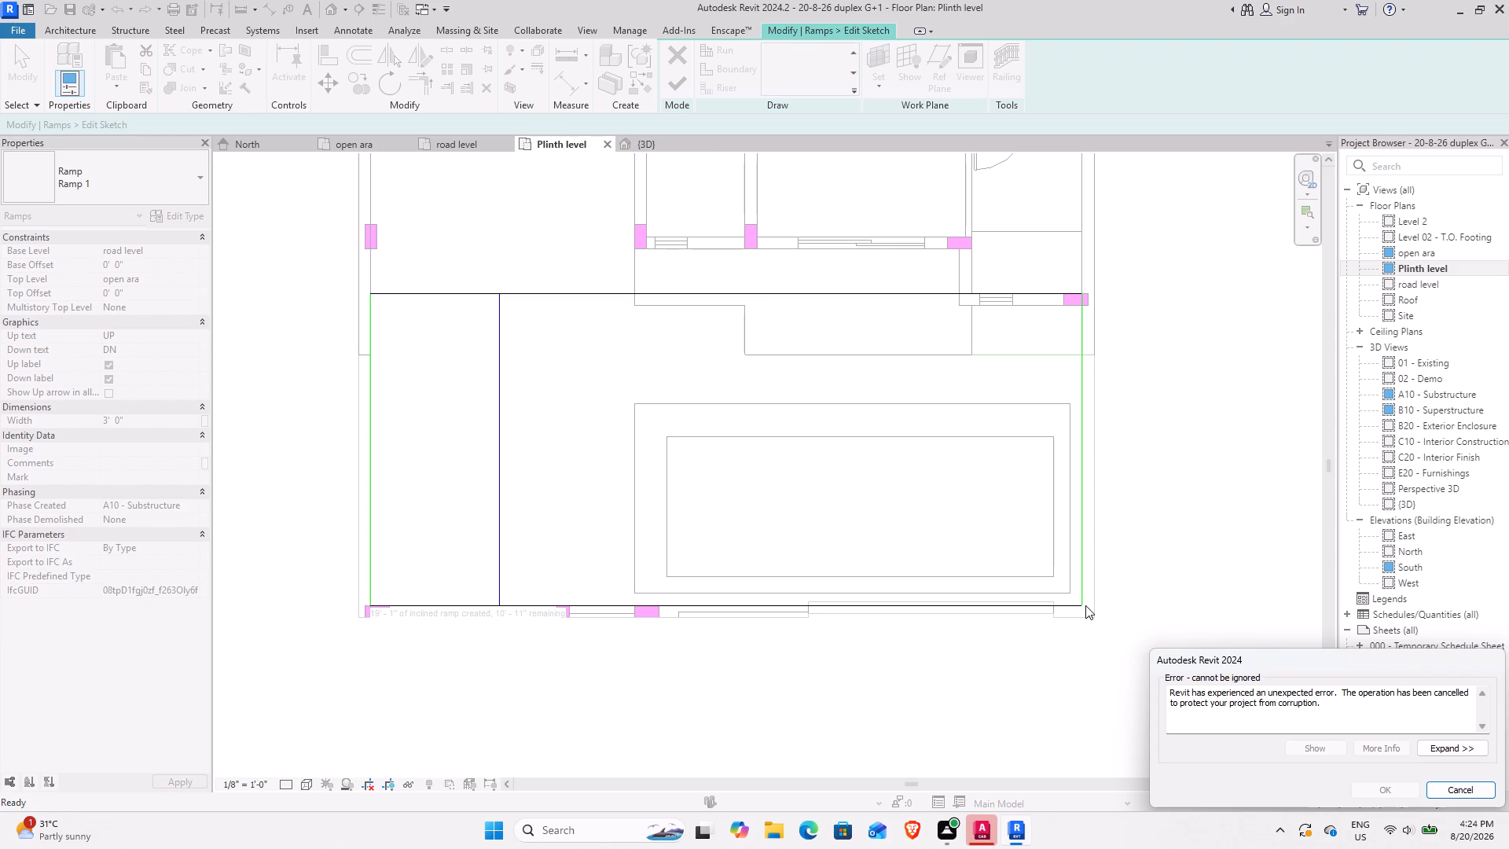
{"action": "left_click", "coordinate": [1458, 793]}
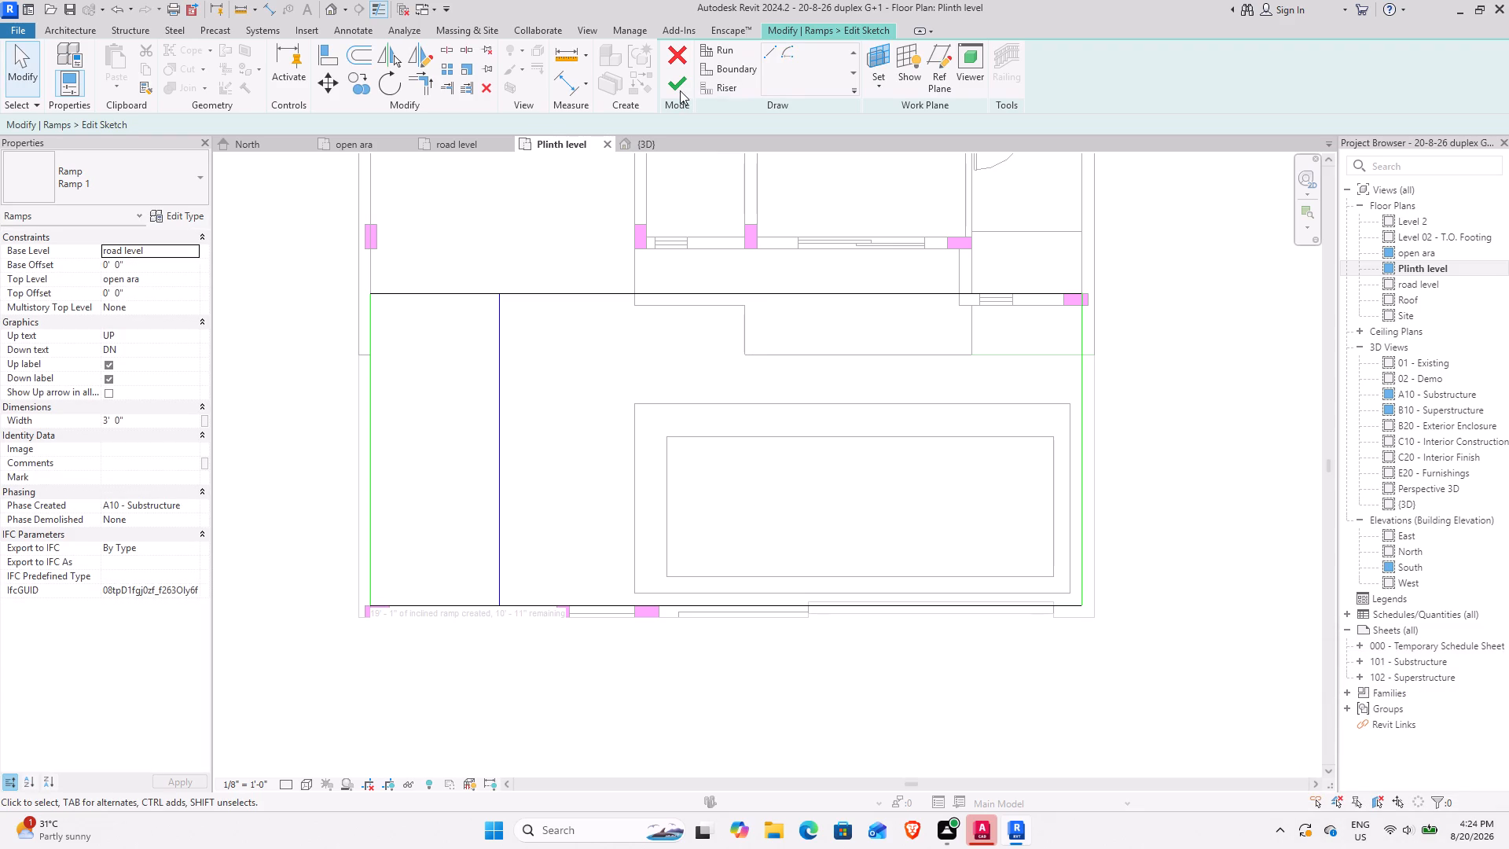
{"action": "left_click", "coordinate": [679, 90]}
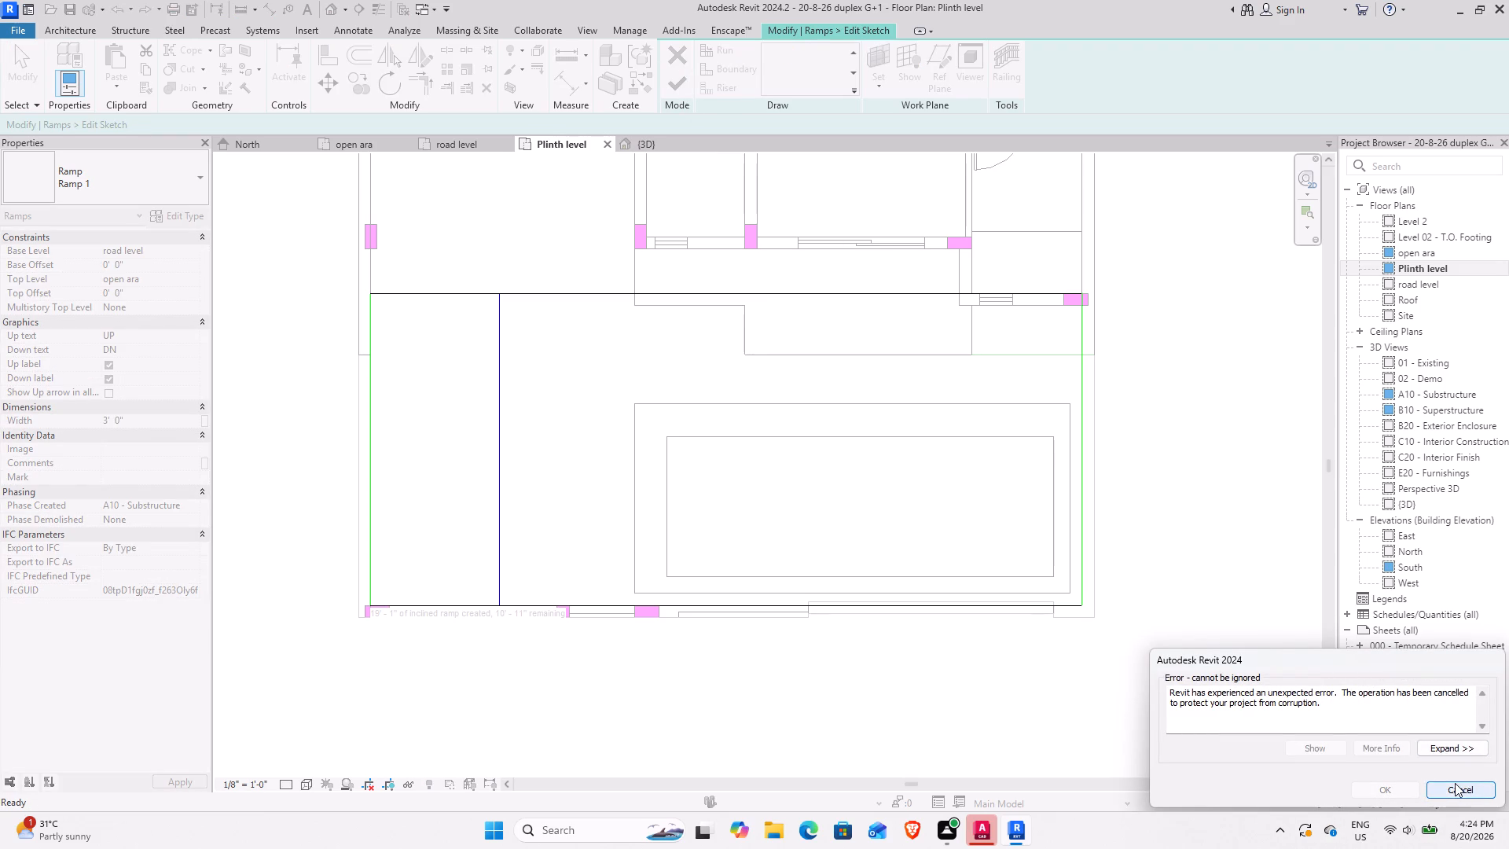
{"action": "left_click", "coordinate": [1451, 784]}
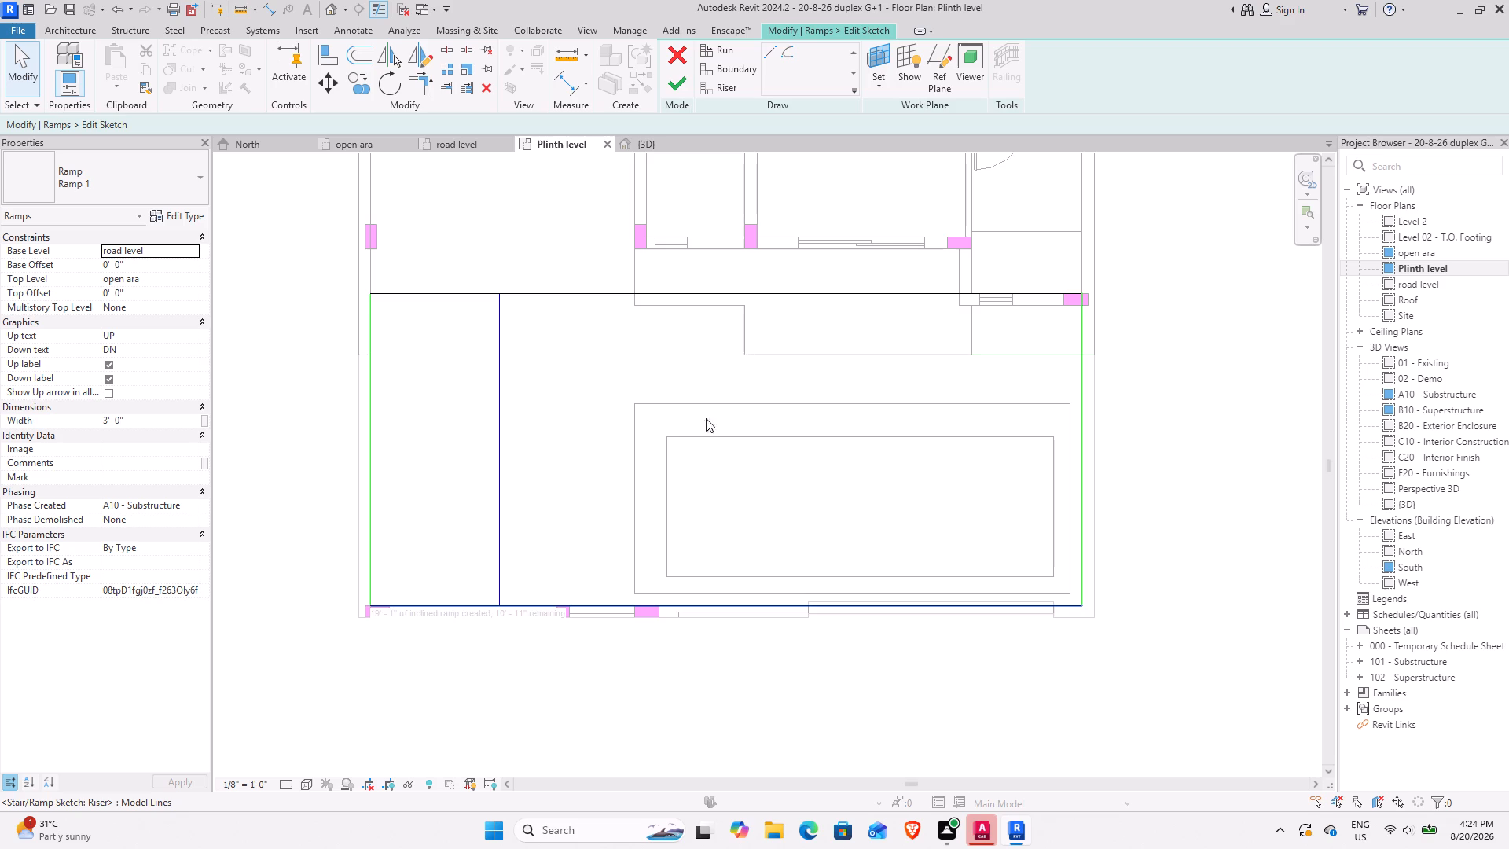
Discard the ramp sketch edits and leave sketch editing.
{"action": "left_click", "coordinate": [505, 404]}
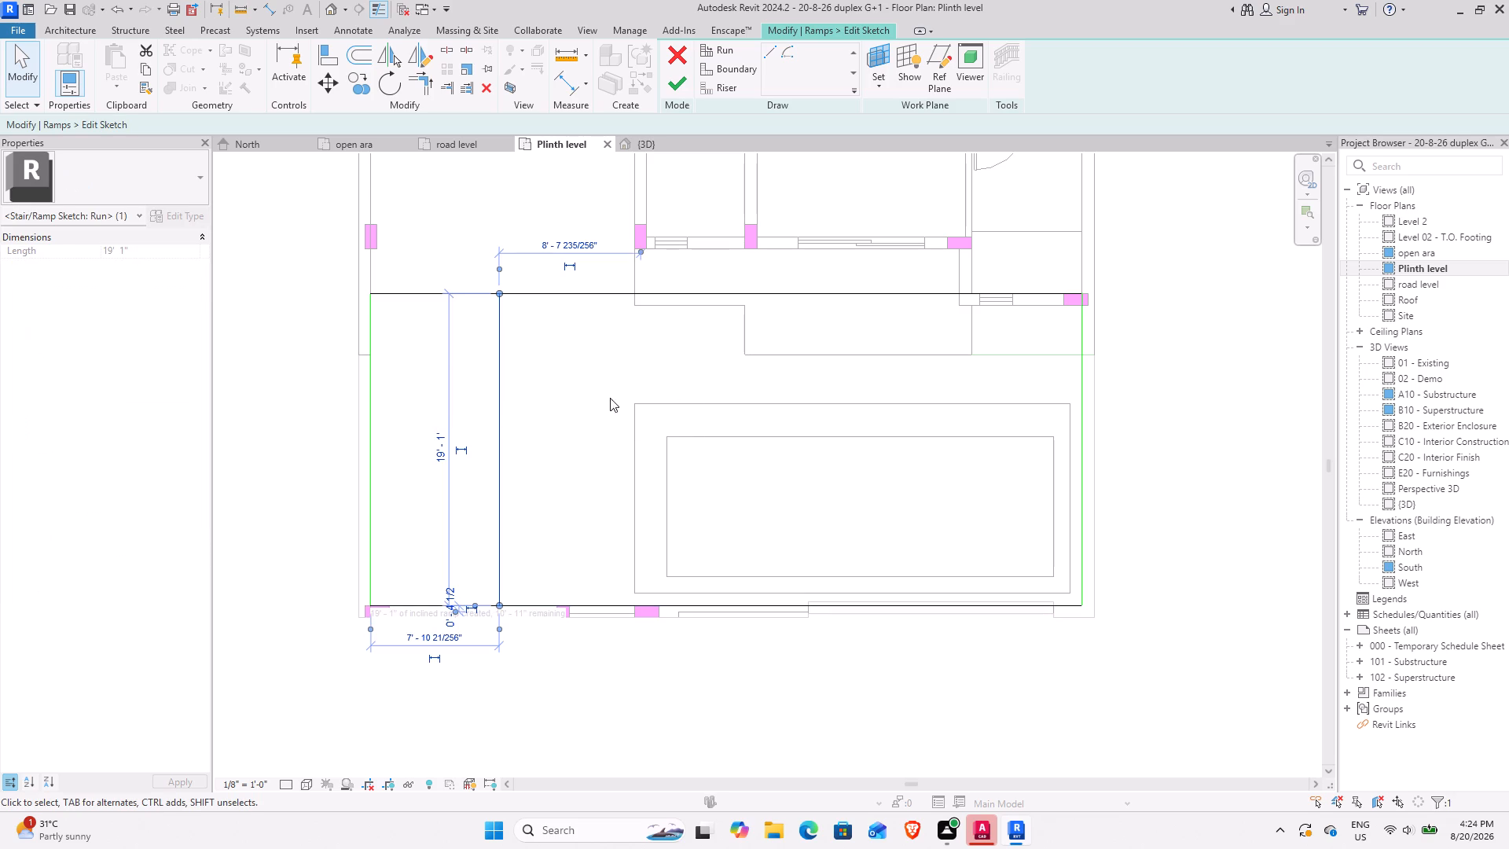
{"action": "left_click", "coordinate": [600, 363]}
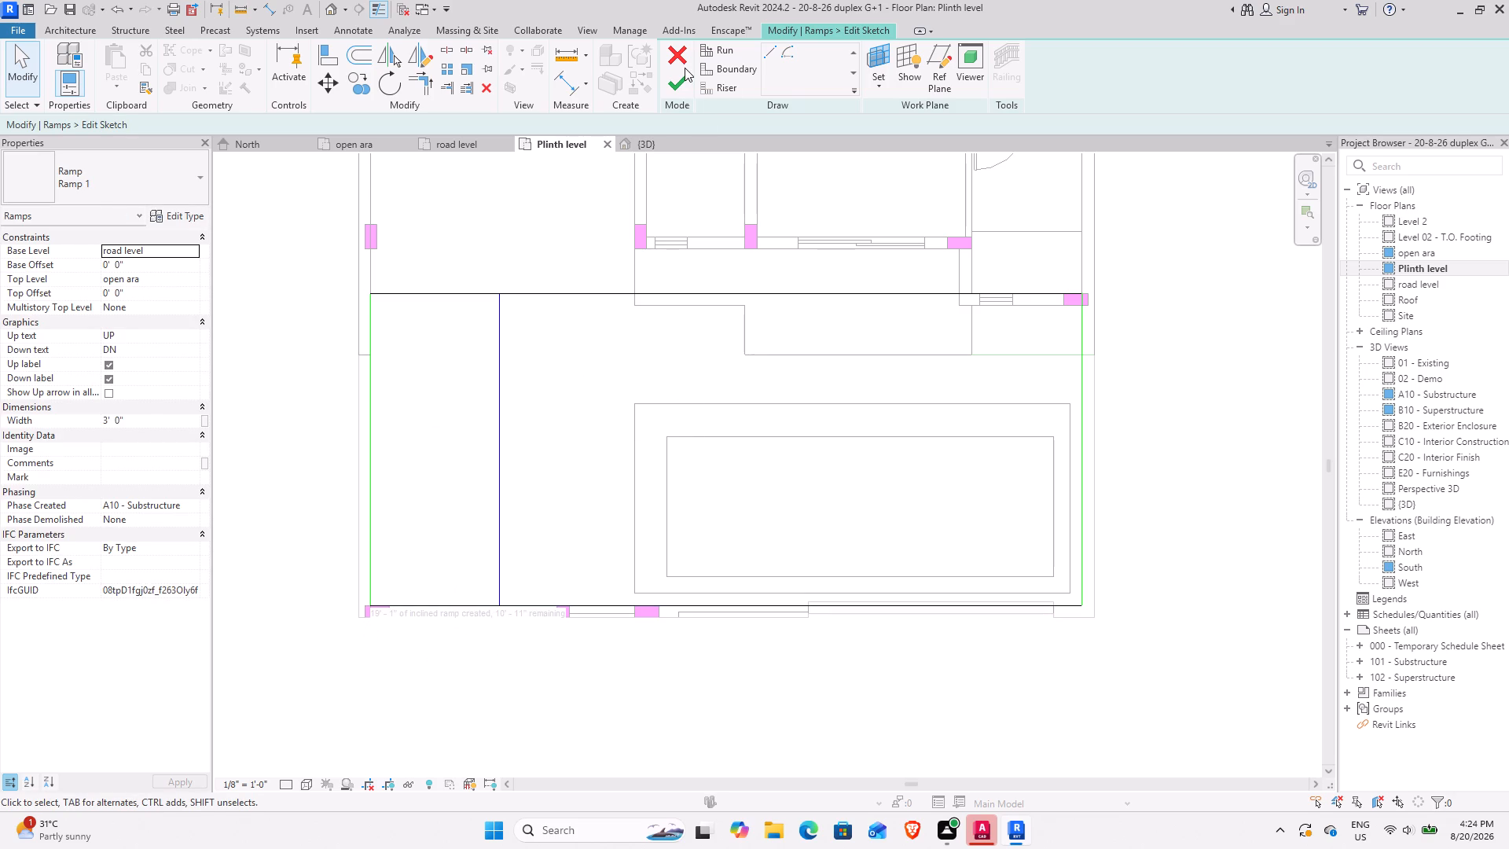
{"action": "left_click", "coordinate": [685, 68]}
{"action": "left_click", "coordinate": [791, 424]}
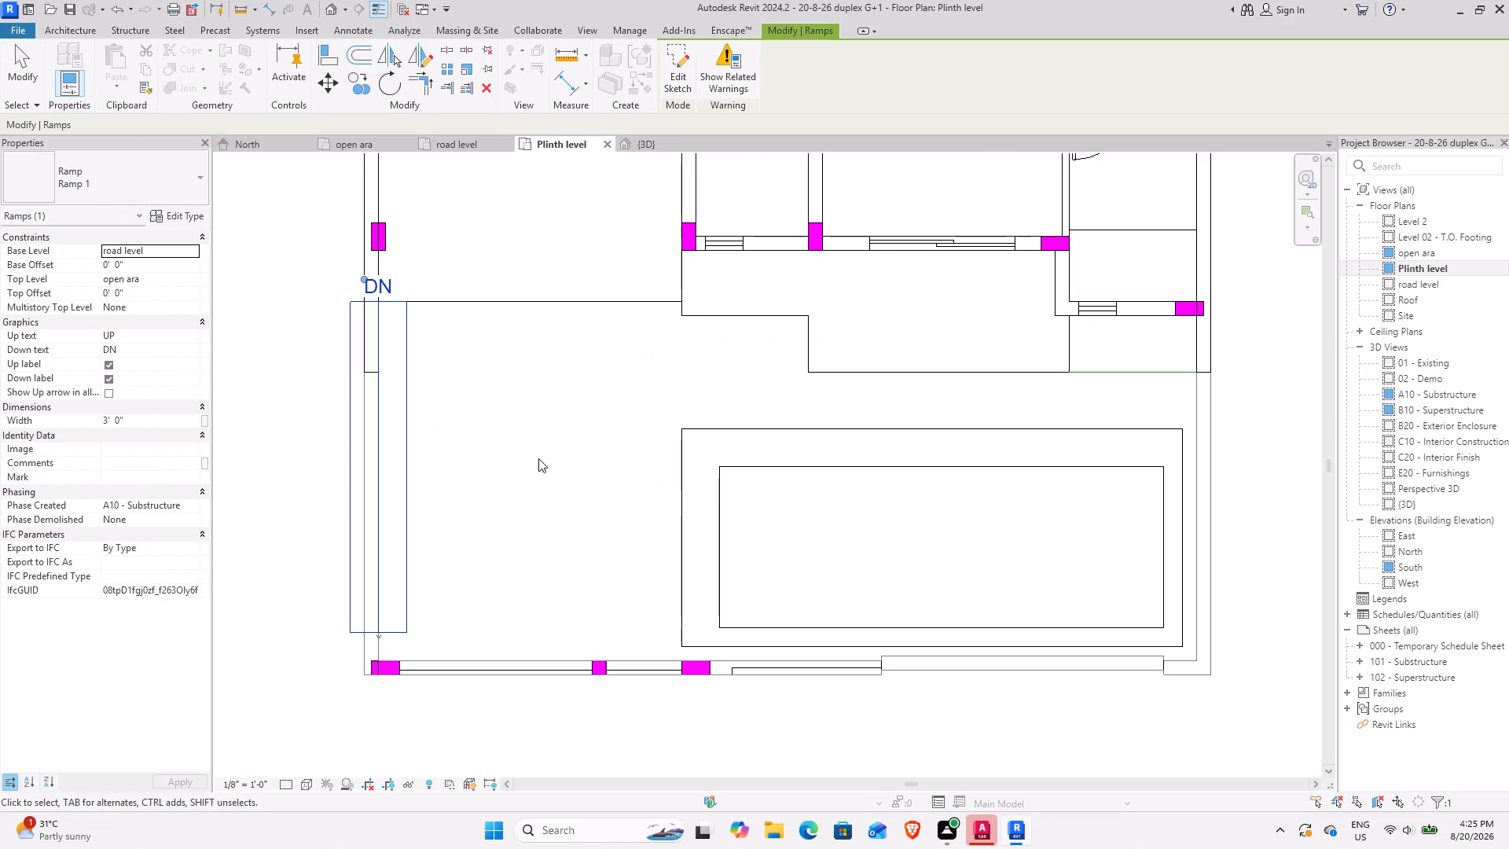
Delete the old ramp along the front yard's side wall.
{"action": "left_click", "coordinate": [405, 442]}
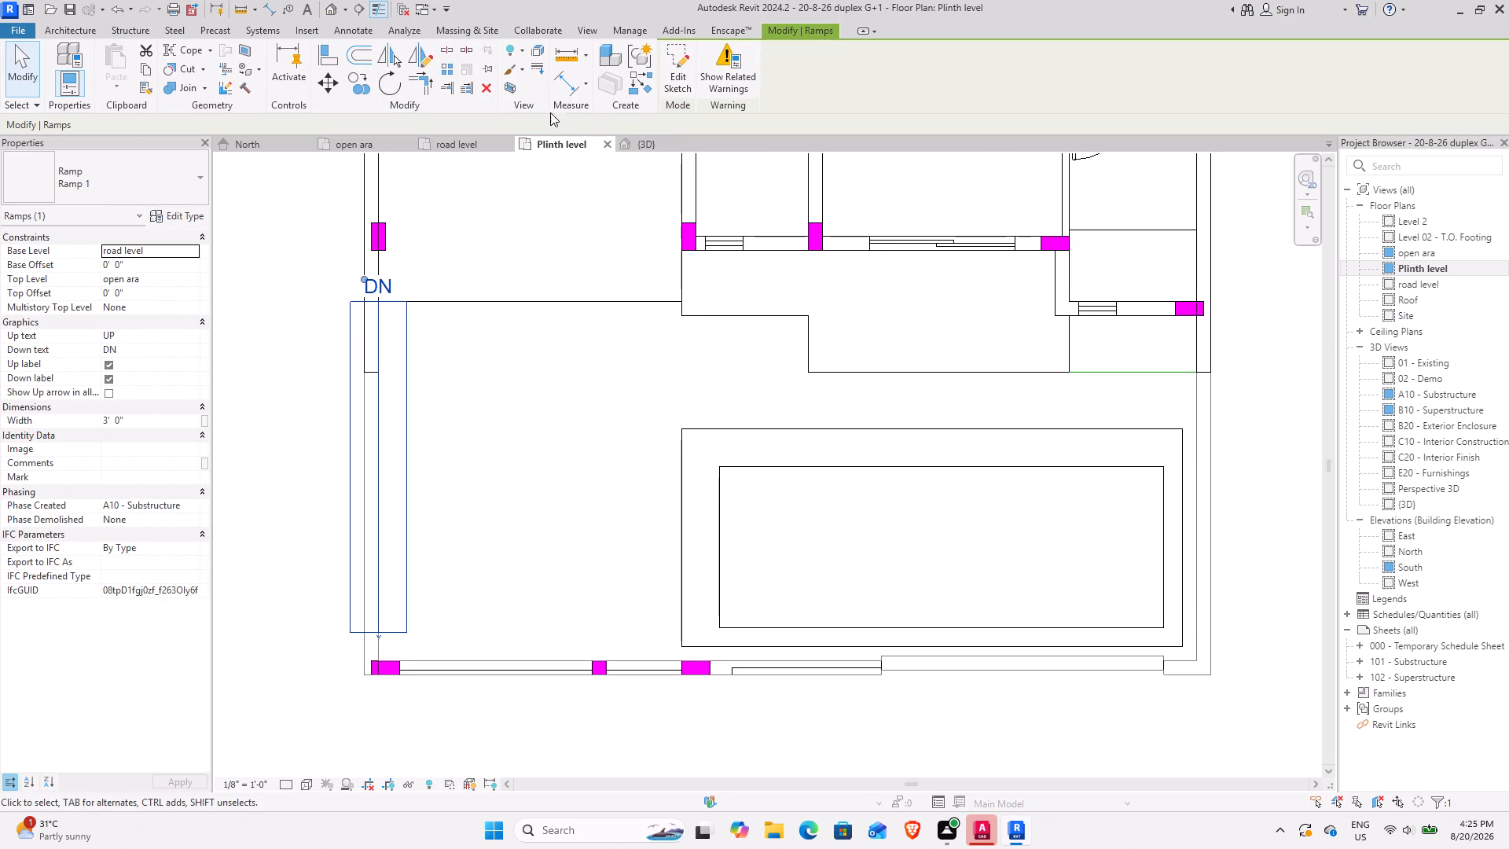
{"action": "left_click", "coordinate": [486, 85]}
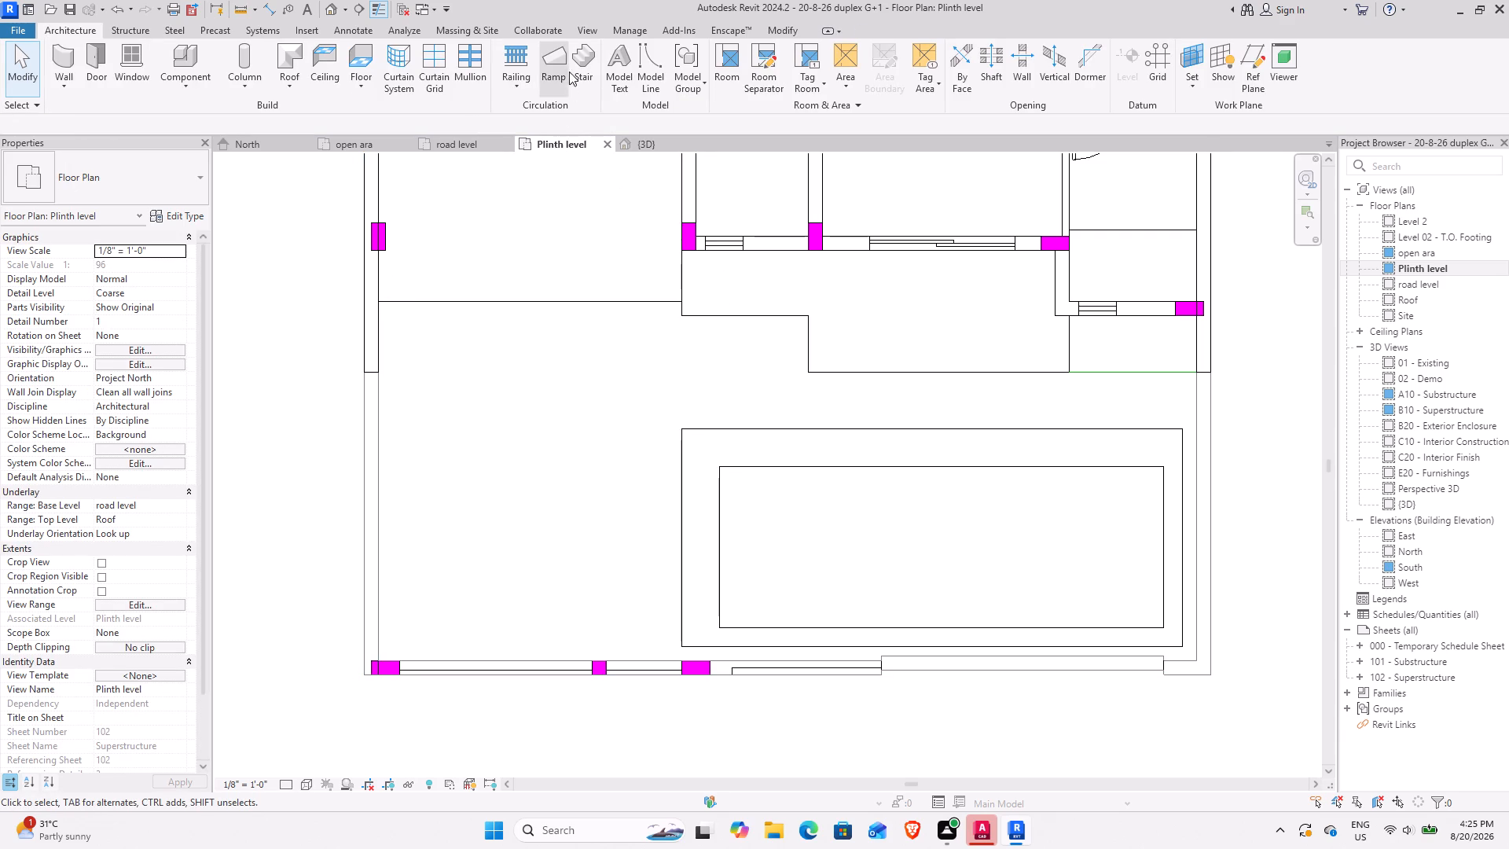
Start a new 3'-wide ramp and draw a straight run about 20' long from the front wall to the plinth edge.
{"action": "left_click", "coordinate": [554, 61]}
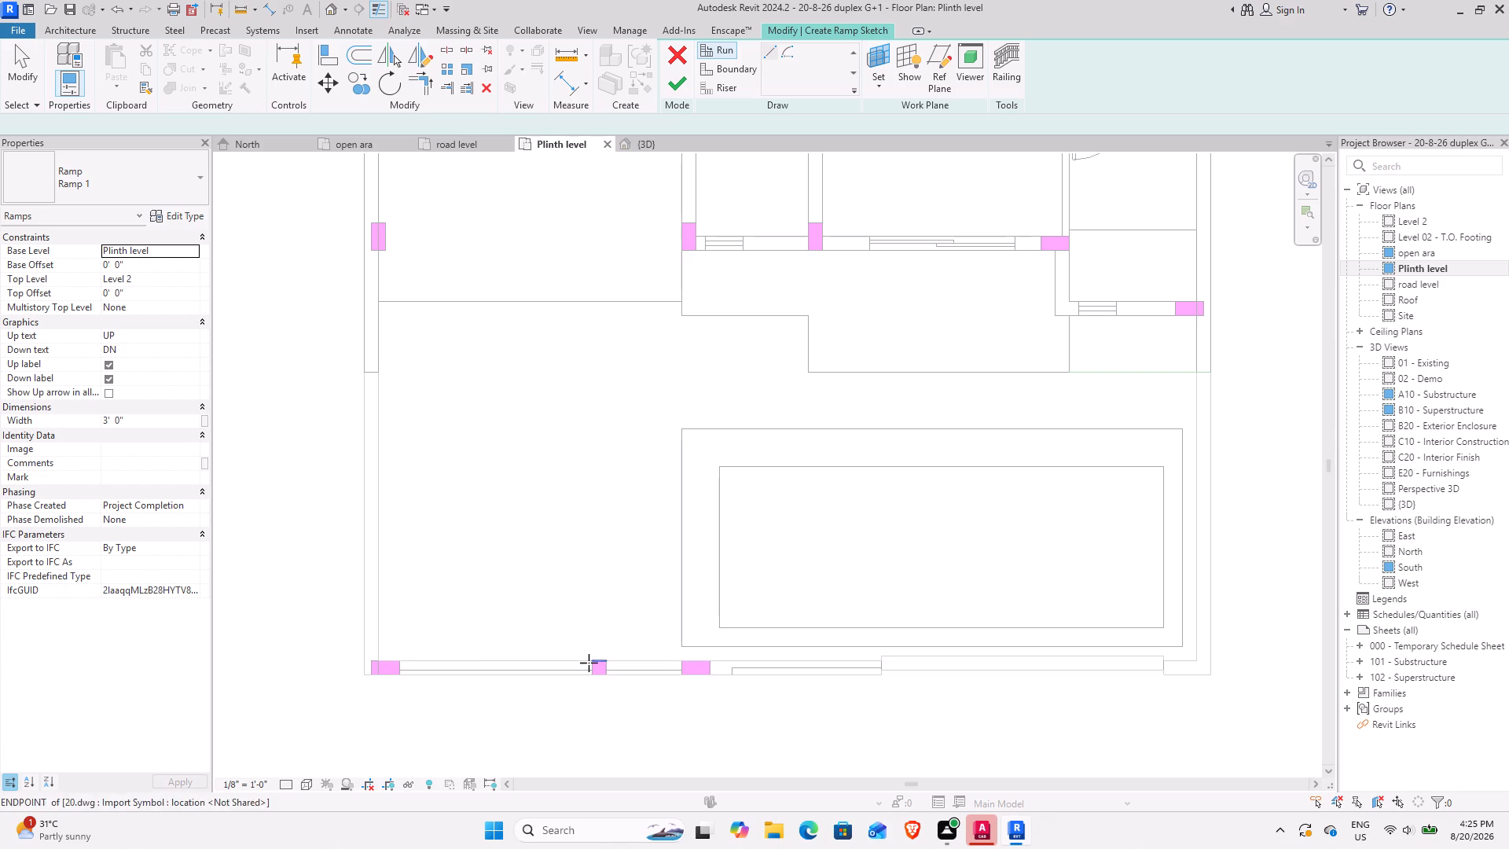
{"action": "left_click", "coordinate": [571, 673]}
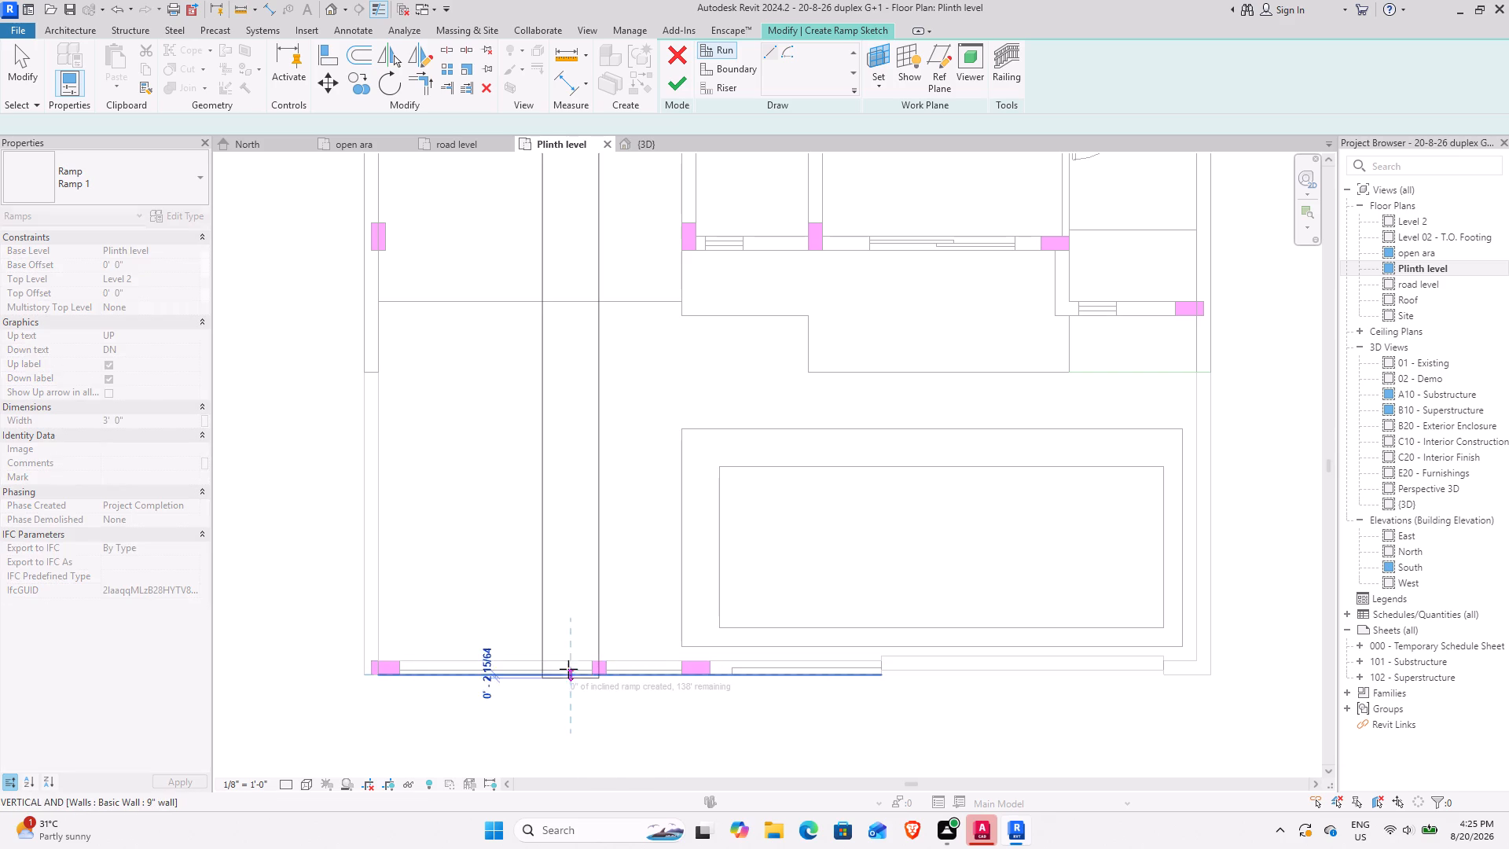
{"action": "left_click", "coordinate": [570, 300]}
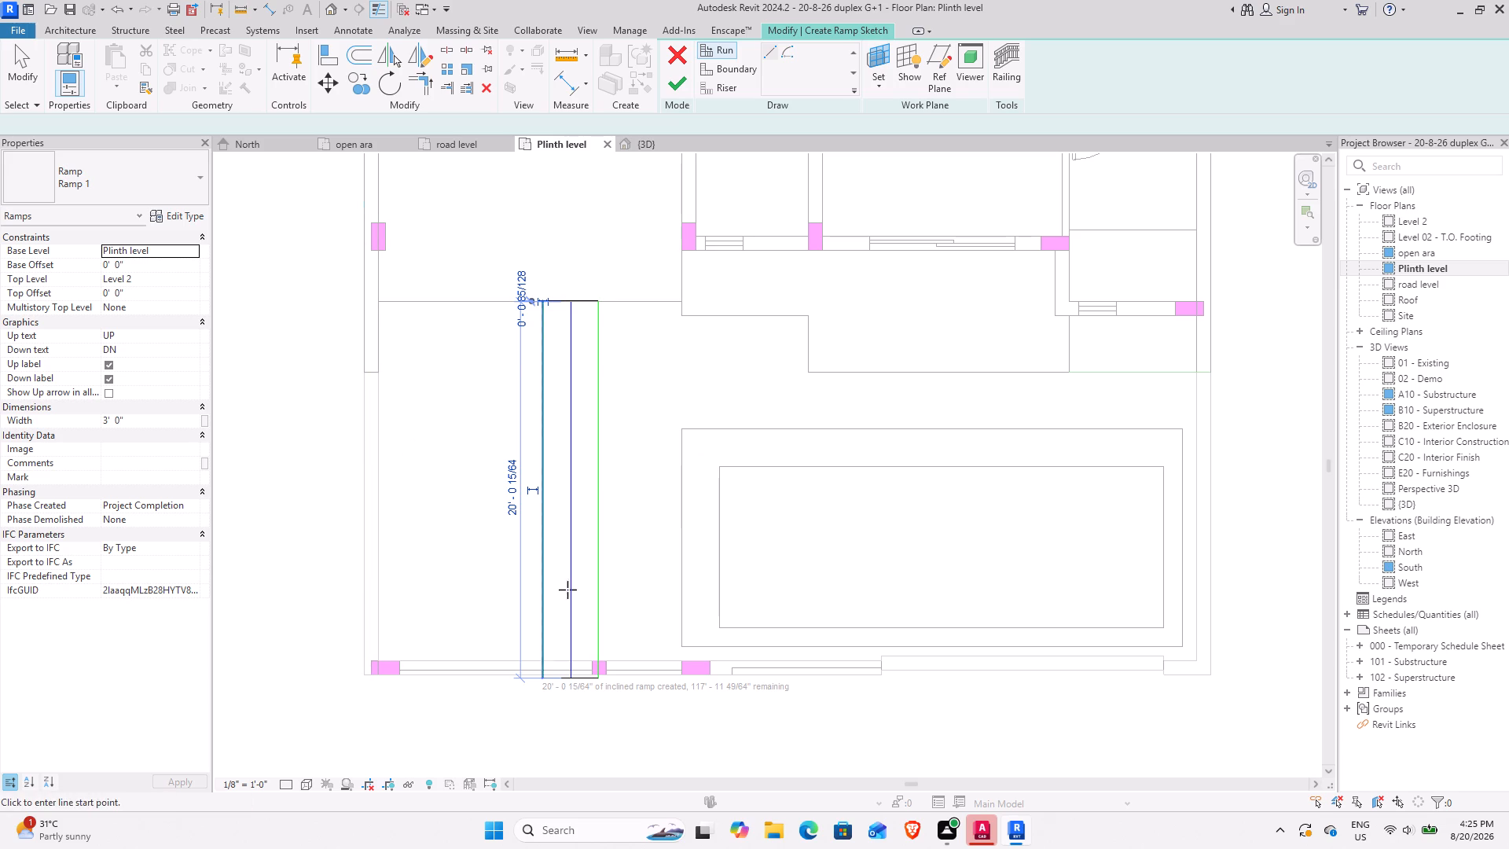
{"action": "scroll", "coordinate": [572, 705], "scroll_direction": "up", "scroll_amount": 7}
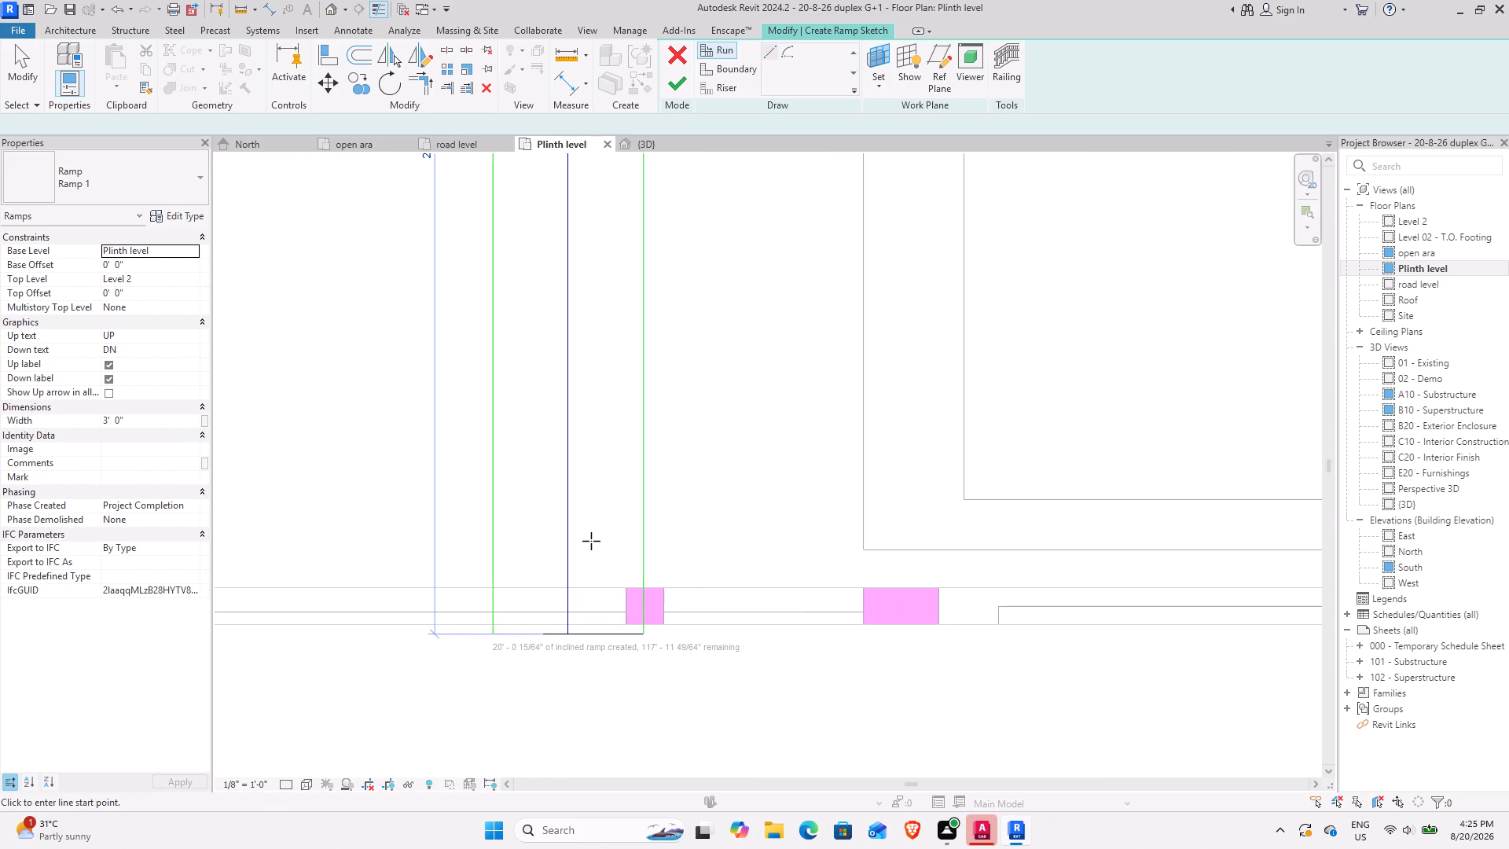
{"action": "scroll", "coordinate": [591, 541], "scroll_direction": "down", "scroll_amount": 4}
{"action": "scroll", "coordinate": [591, 541], "scroll_direction": "up", "scroll_amount": 8}
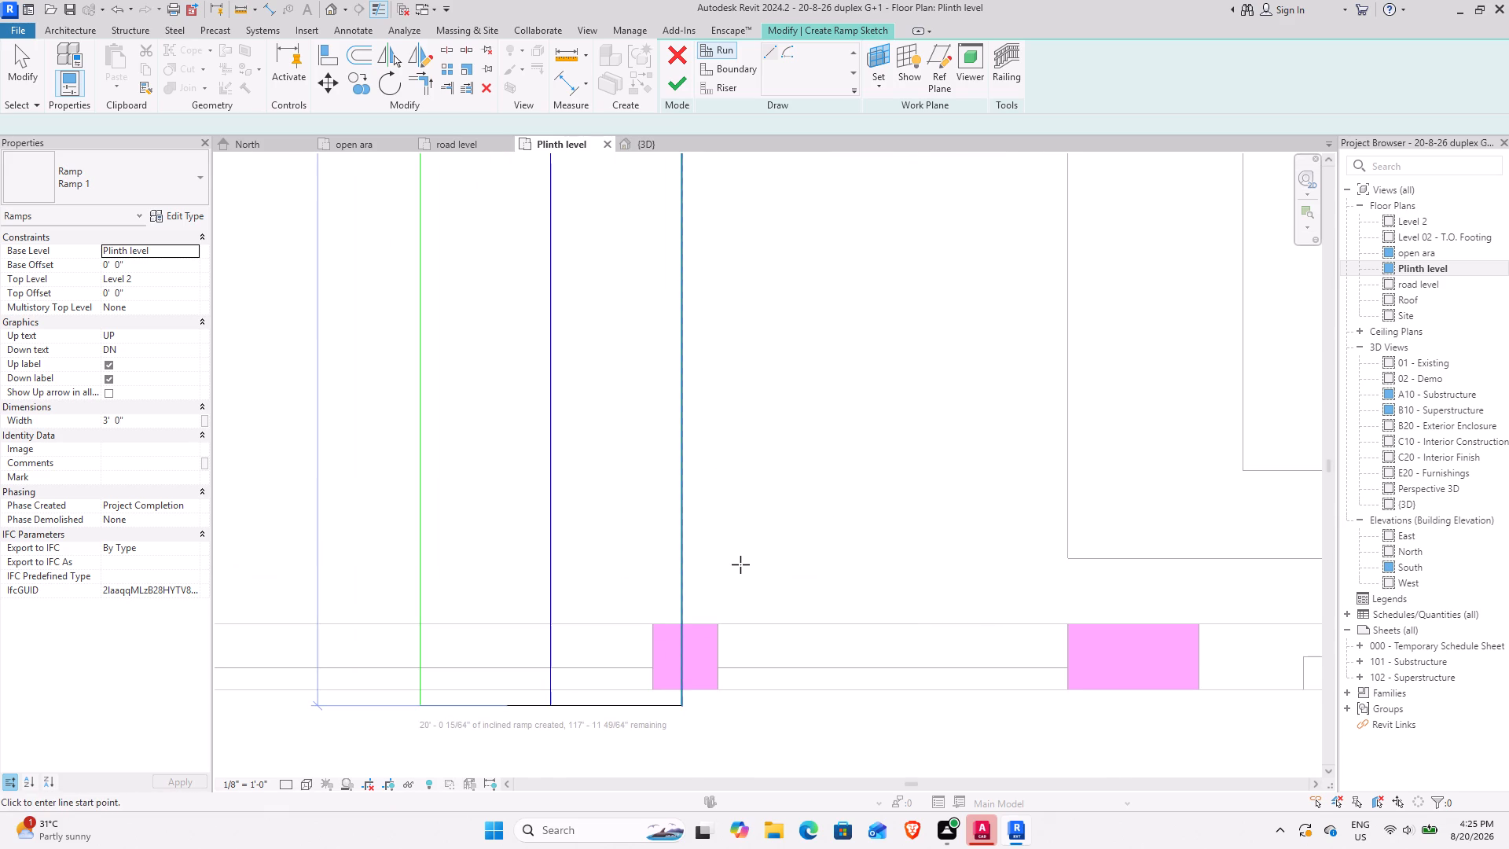
{"action": "key", "text": "Escape"}
{"action": "left_click", "coordinate": [639, 710]}
{"action": "key", "text": "Escape"}
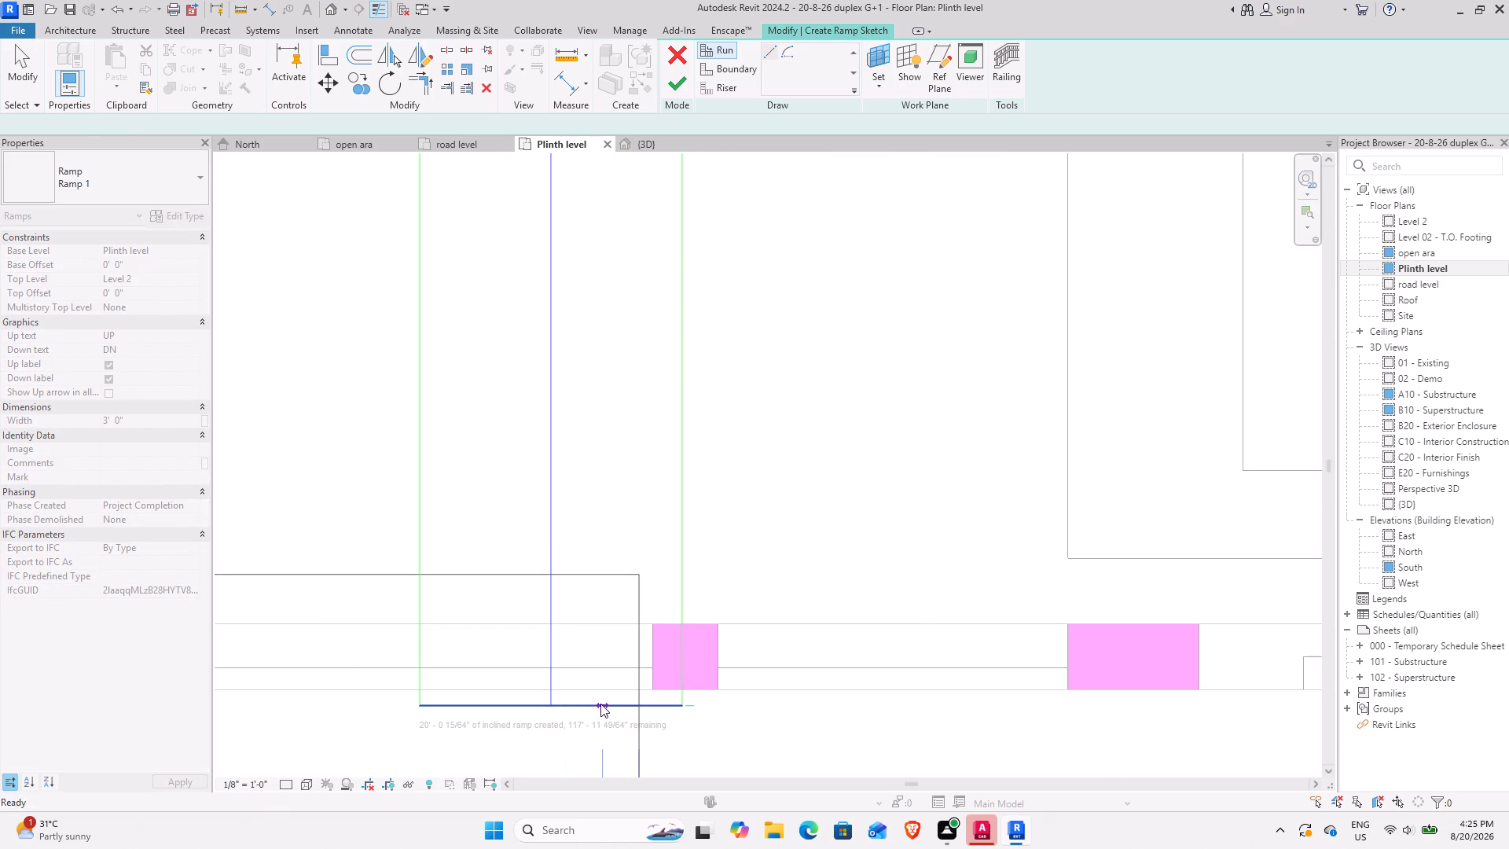
{"action": "key", "text": "Escape"}
Move the ramp's riser line at the front wall onto the wall's outer face.
{"action": "left_click", "coordinate": [581, 702]}
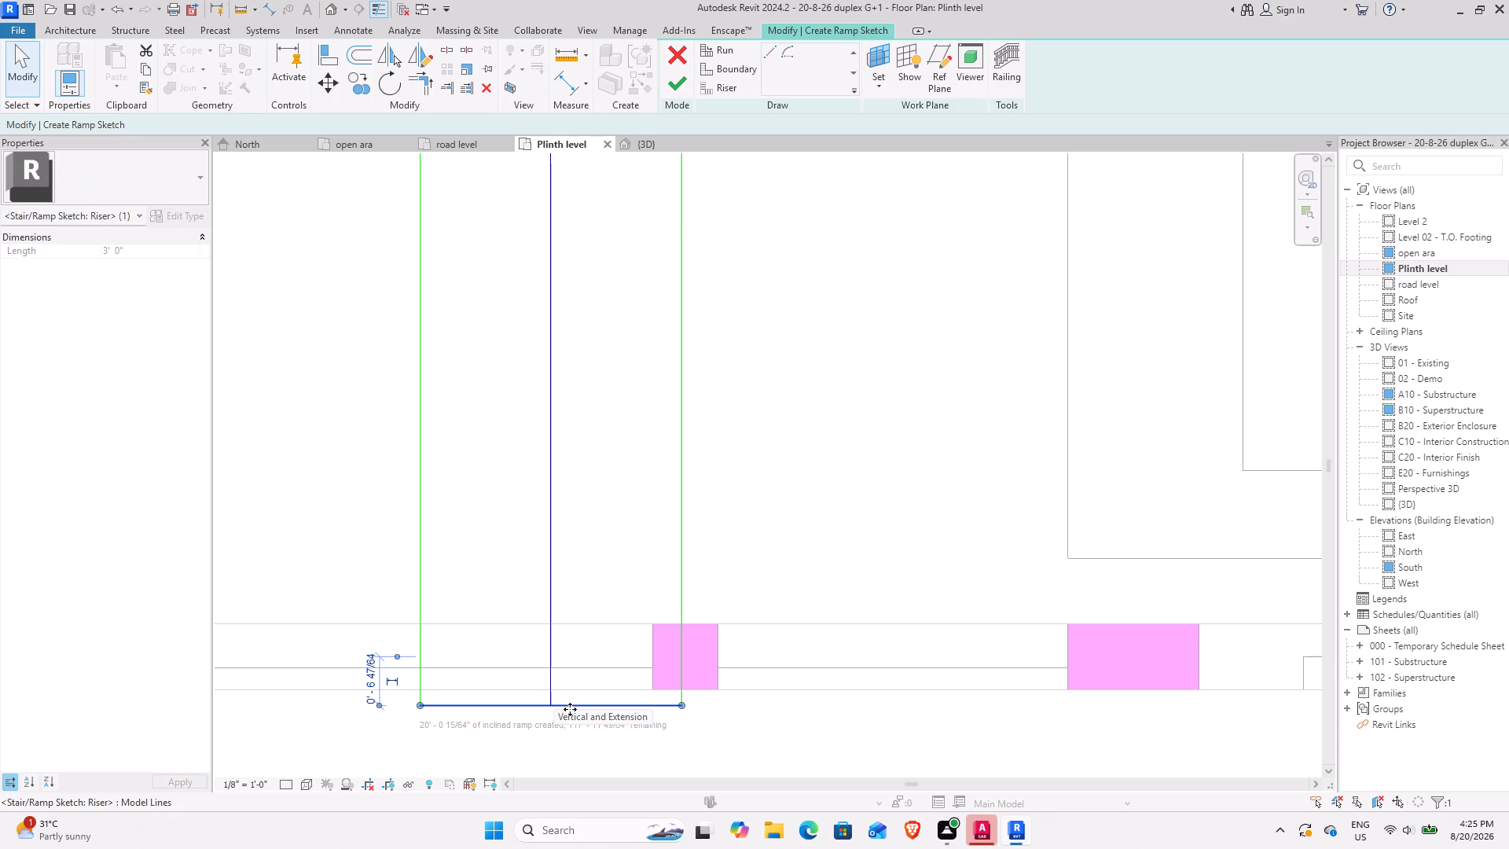
{"action": "left_click_drag", "start_coordinate": [570, 709], "coordinate": [570, 686]}
{"action": "left_click_drag", "start_coordinate": [570, 706], "coordinate": [571, 680]}
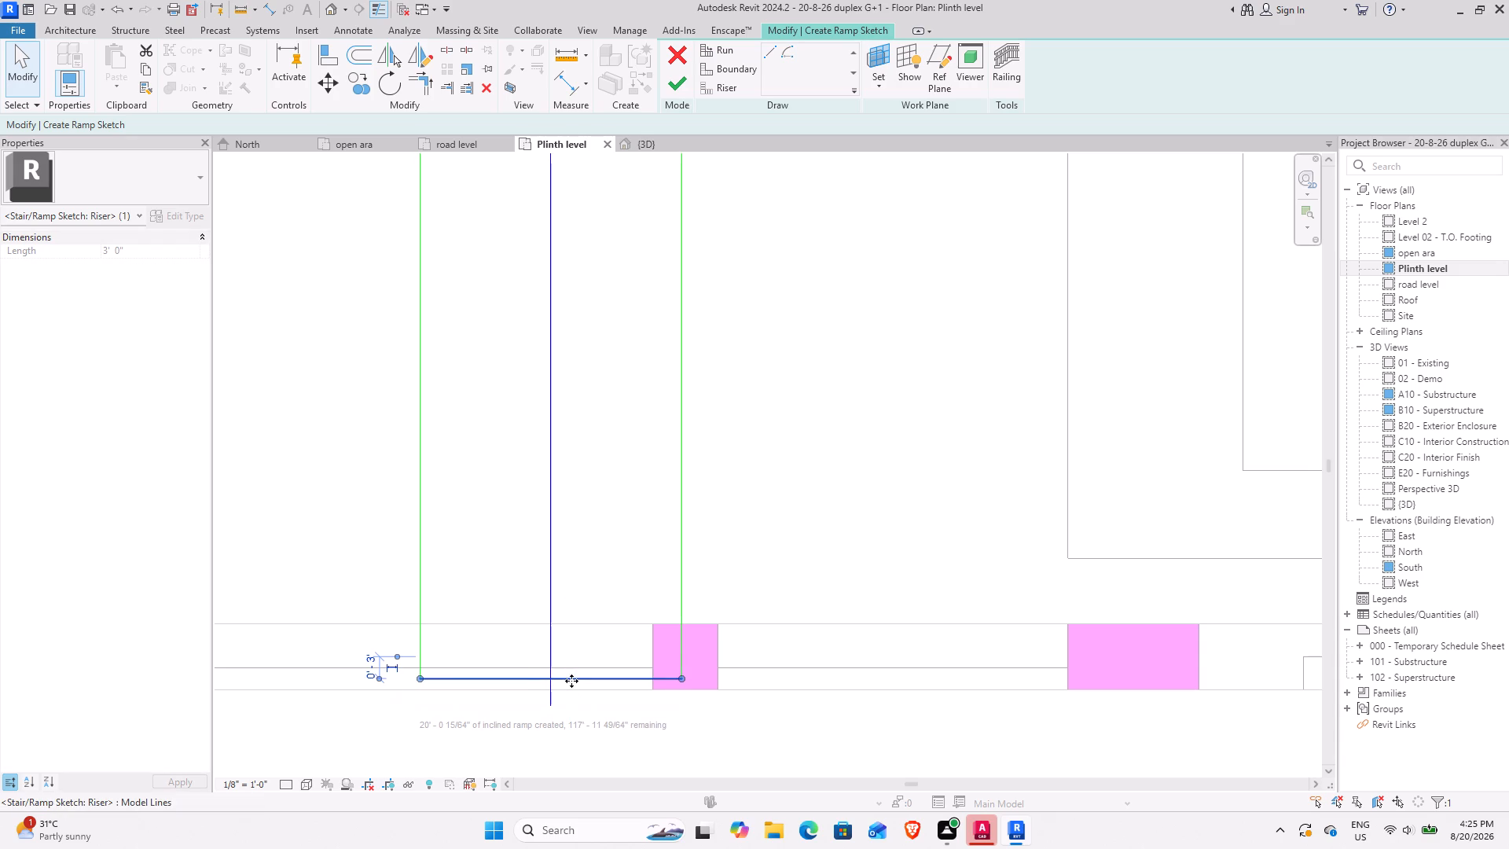
{"action": "left_click_drag", "start_coordinate": [590, 676], "coordinate": [590, 692]}
{"action": "left_click_drag", "start_coordinate": [591, 680], "coordinate": [591, 695]}
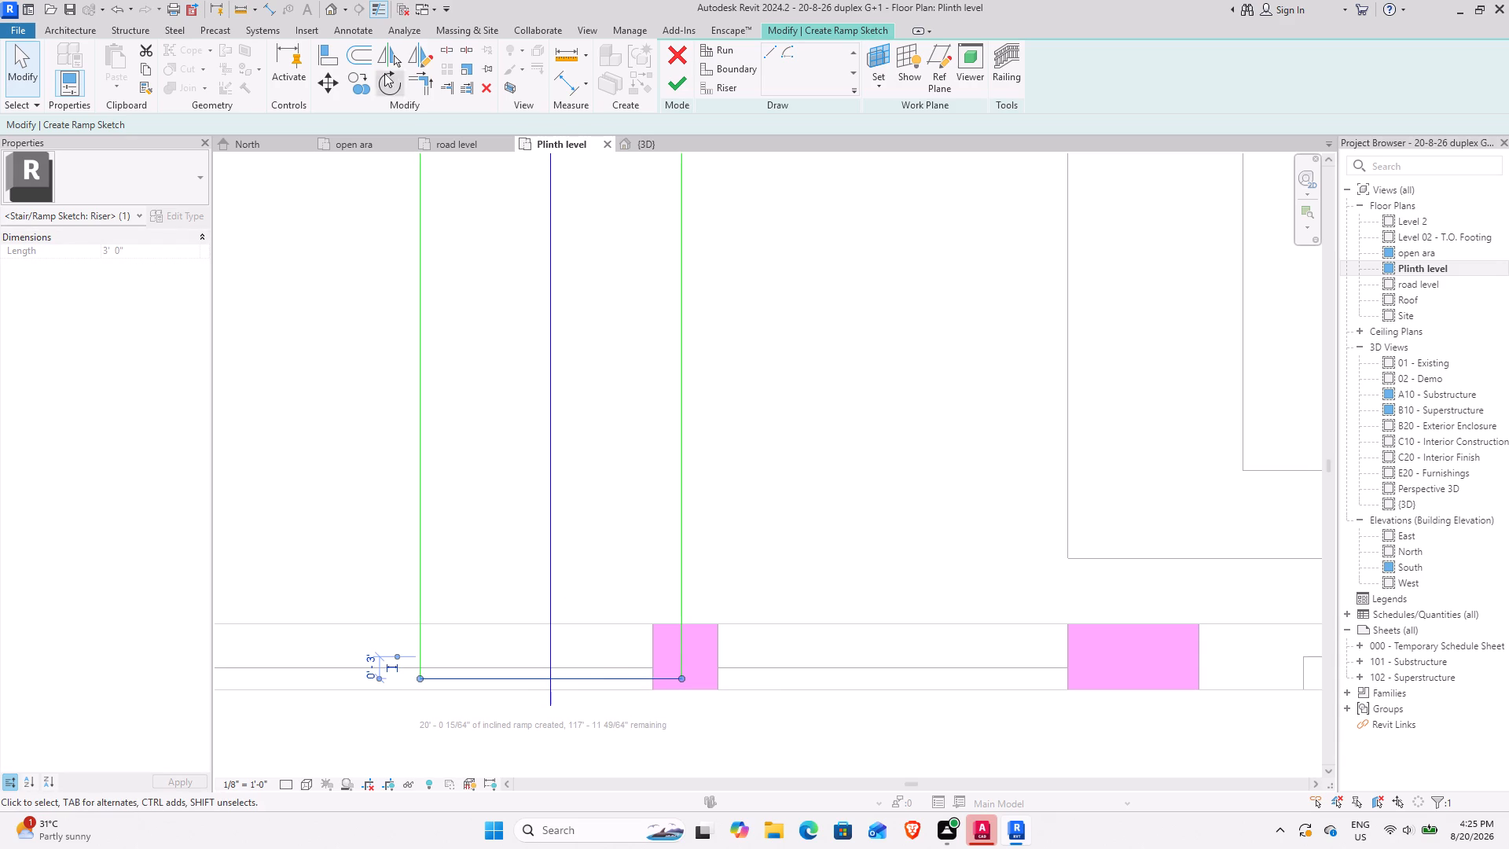
{"action": "left_click", "coordinate": [325, 53]}
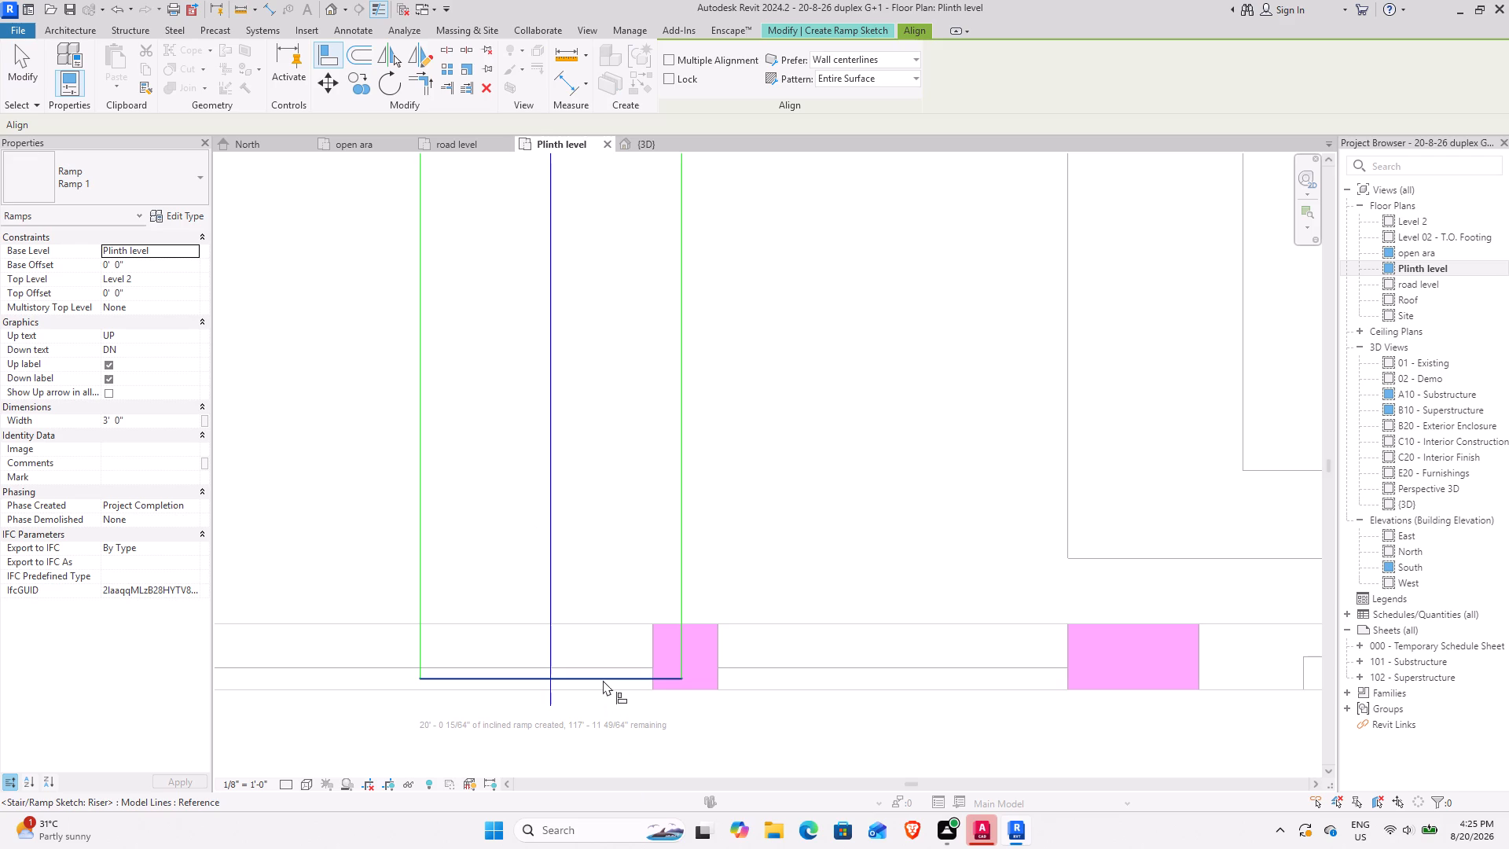
{"action": "scroll", "coordinate": [598, 686], "scroll_direction": "up", "scroll_amount": 4}
{"action": "key", "text": "Escape"}
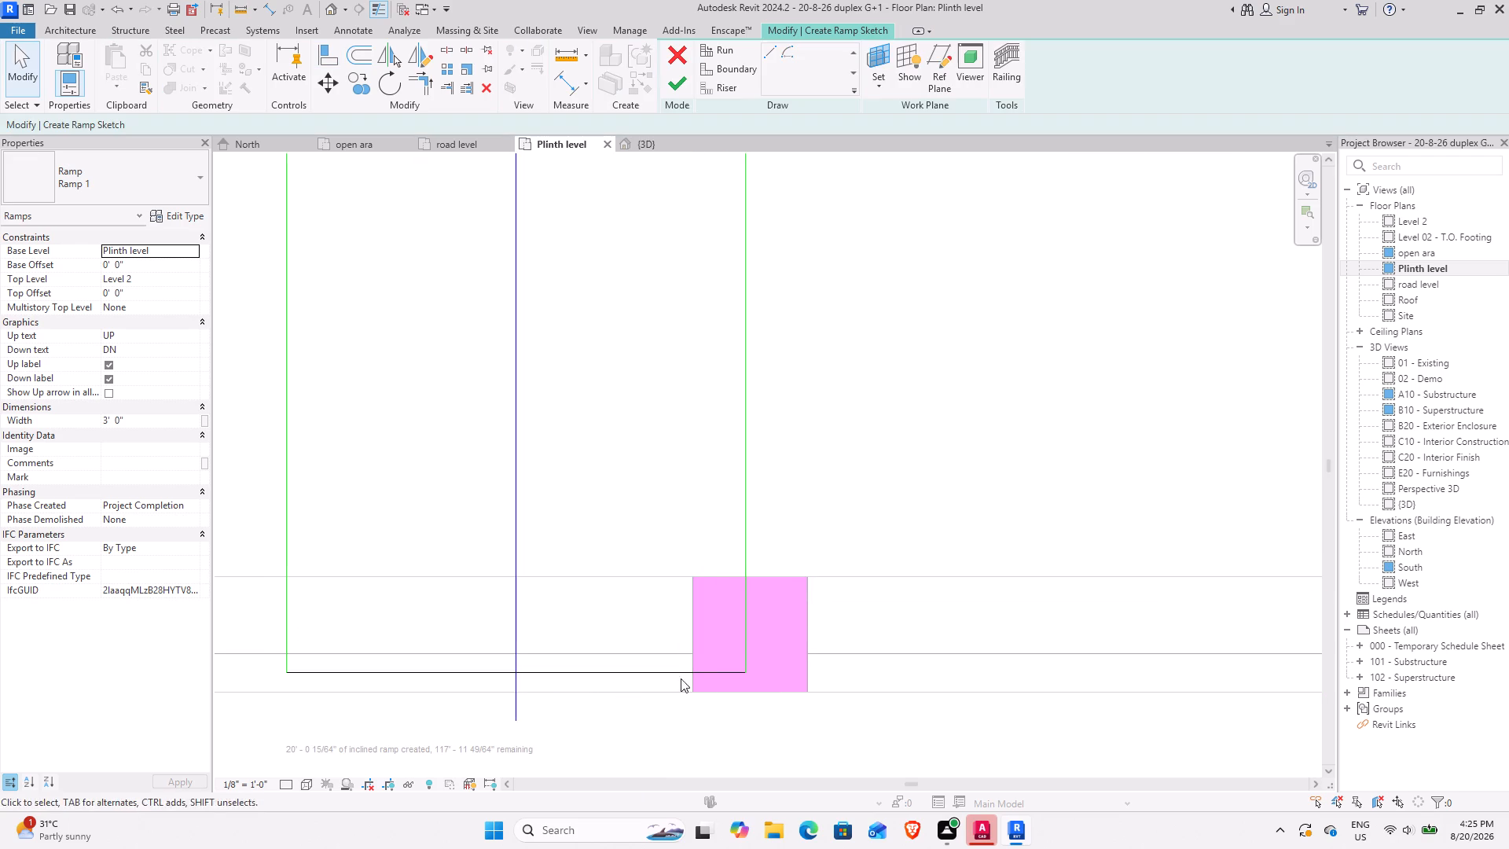
{"action": "left_click", "coordinate": [658, 670]}
{"action": "left_click_drag", "start_coordinate": [599, 671], "coordinate": [598, 672]}
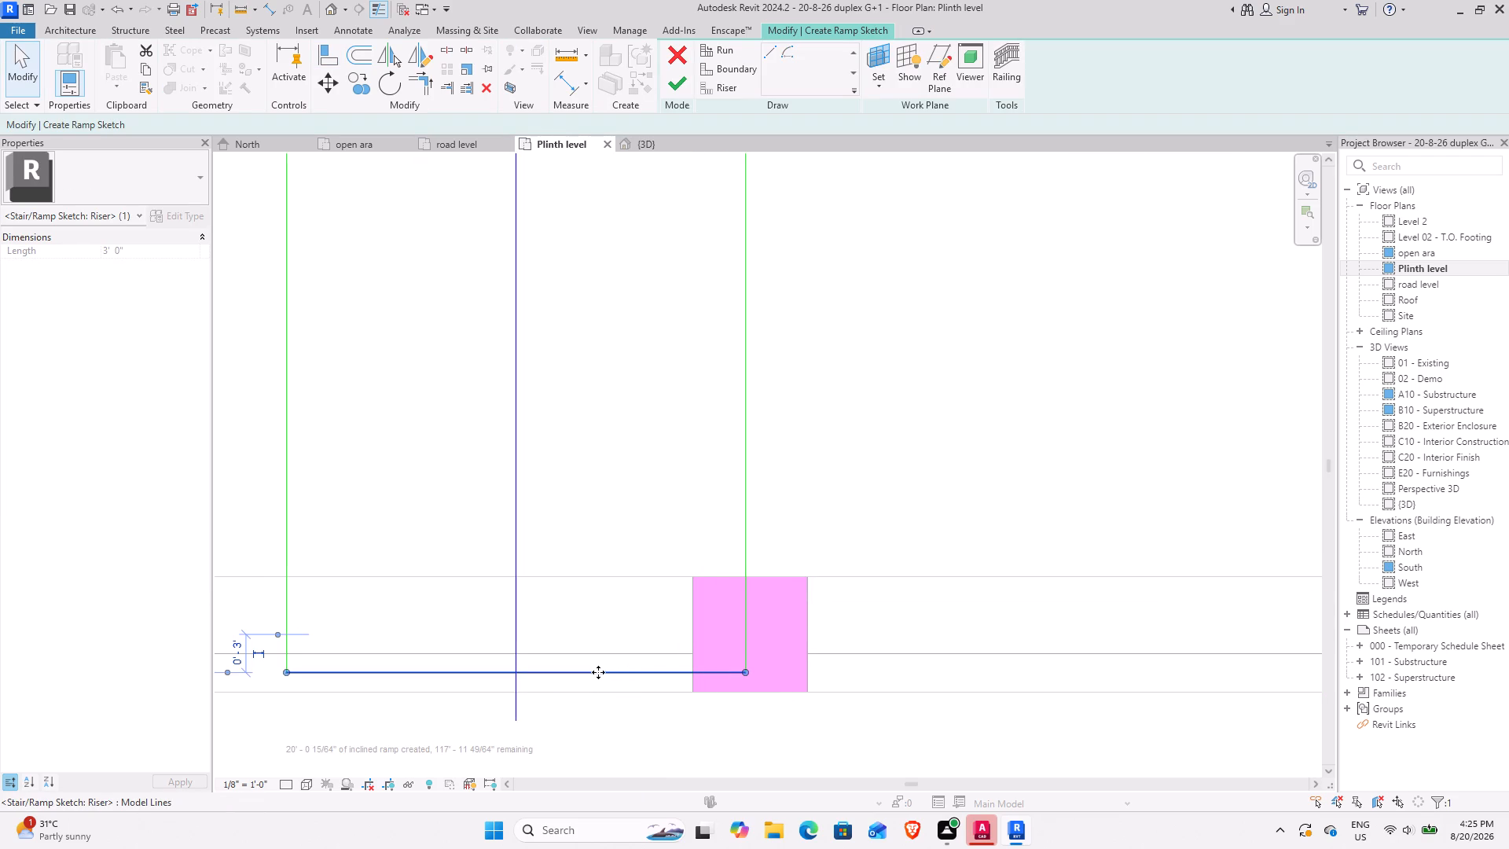
{"action": "left_click_drag", "start_coordinate": [598, 672], "coordinate": [597, 696]}
Shorten the run line to 19' 10" so it ends at the moved riser, and finish the ramp sketch.
{"action": "scroll", "coordinate": [755, 763], "scroll_direction": "down", "scroll_amount": 4}
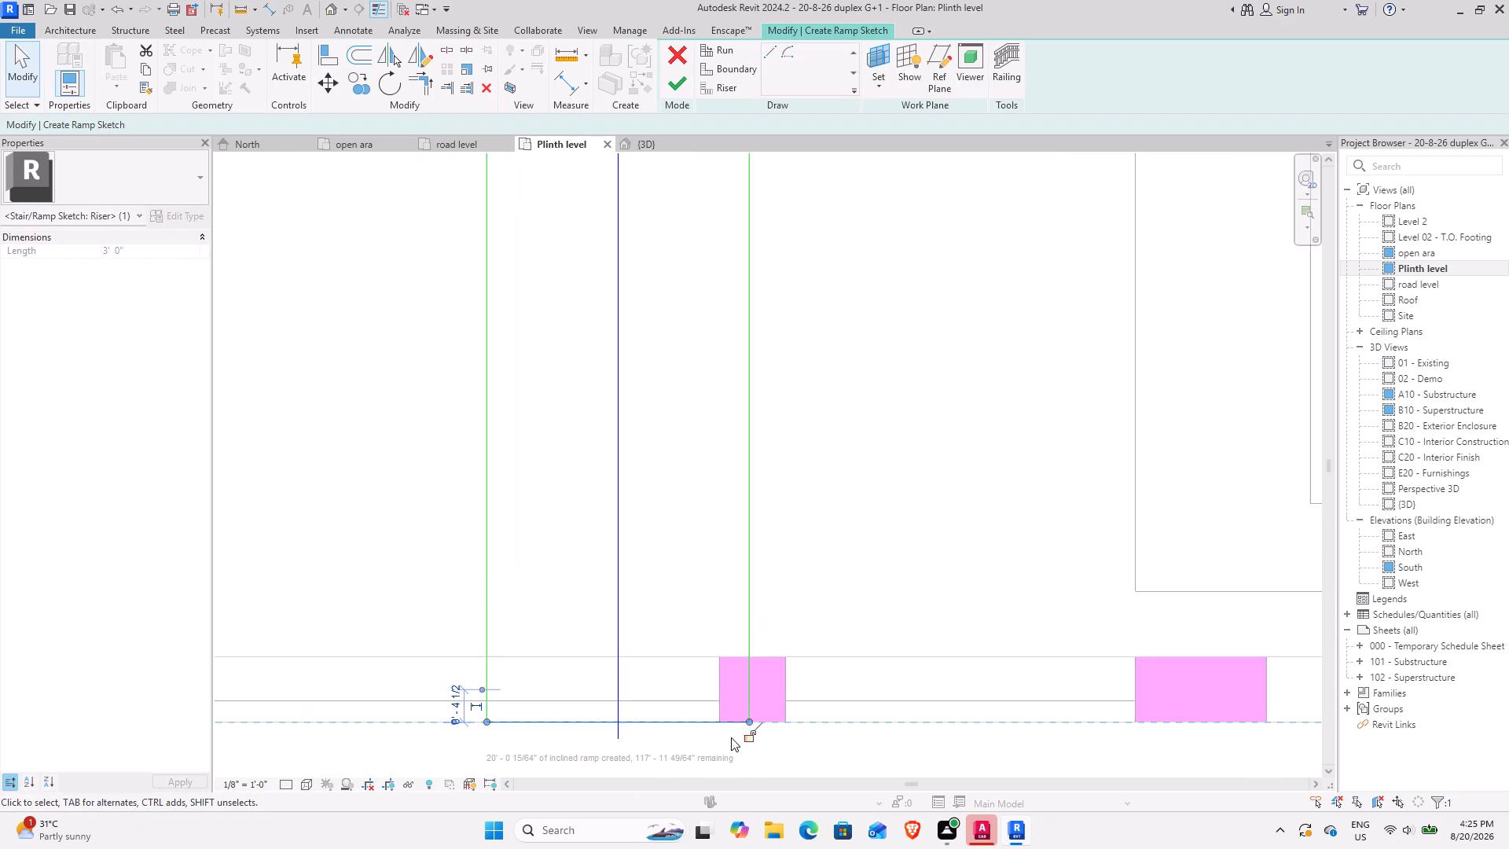
{"action": "middle_click_drag", "start_coordinate": [695, 617], "coordinate": [688, 507]}
{"action": "left_click", "coordinate": [599, 506]}
{"action": "left_click", "coordinate": [611, 504]}
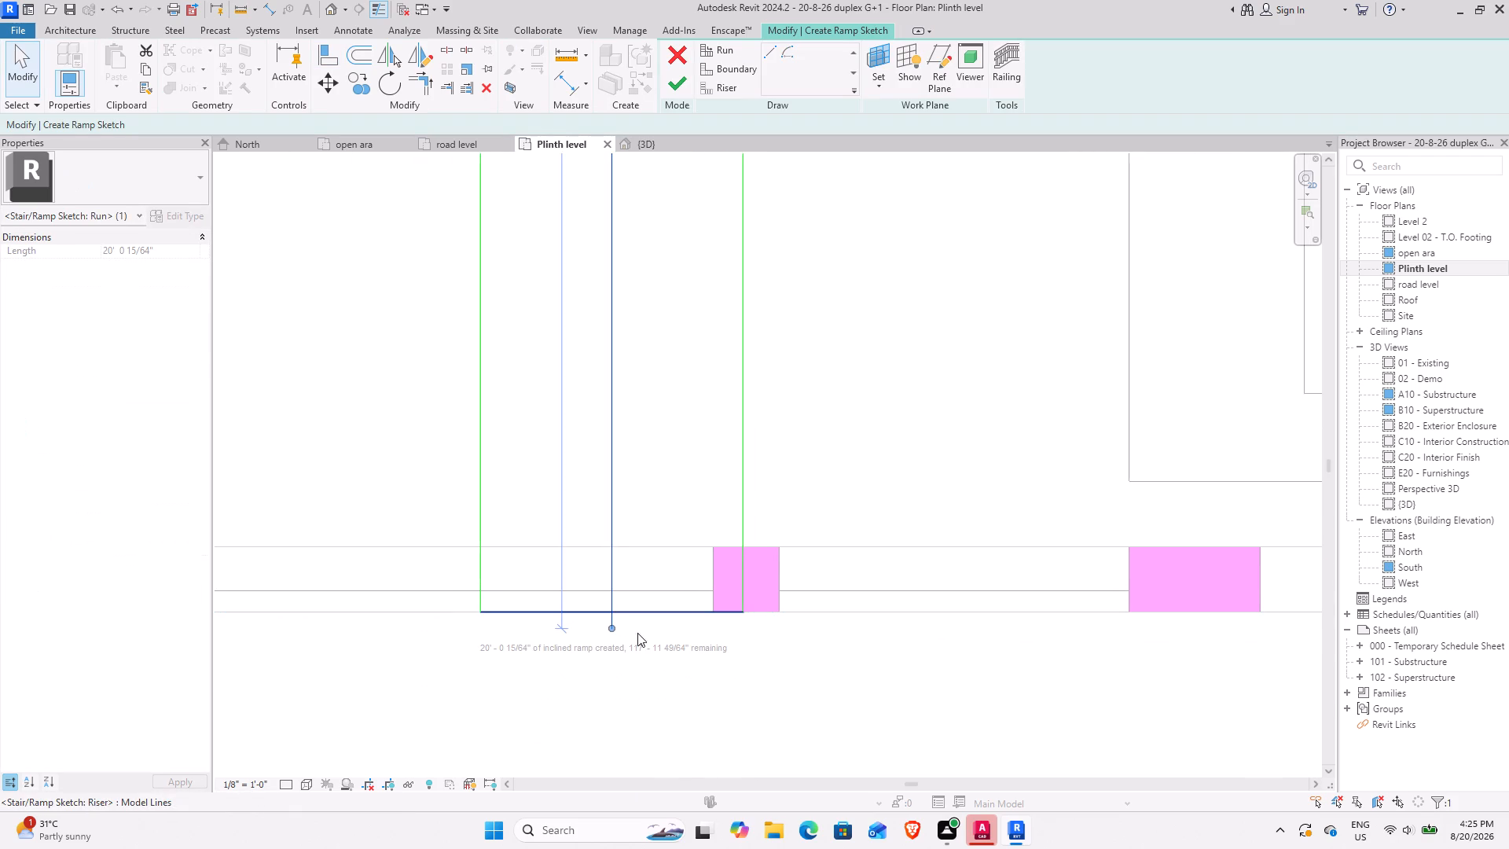
{"action": "left_click_drag", "start_coordinate": [609, 629], "coordinate": [613, 612]}
{"action": "scroll", "coordinate": [674, 460], "scroll_direction": "down", "scroll_amount": 3}
{"action": "middle_click_drag", "start_coordinate": [647, 325], "coordinate": [654, 752]}
{"action": "middle_click_drag", "start_coordinate": [661, 326], "coordinate": [675, 775]}
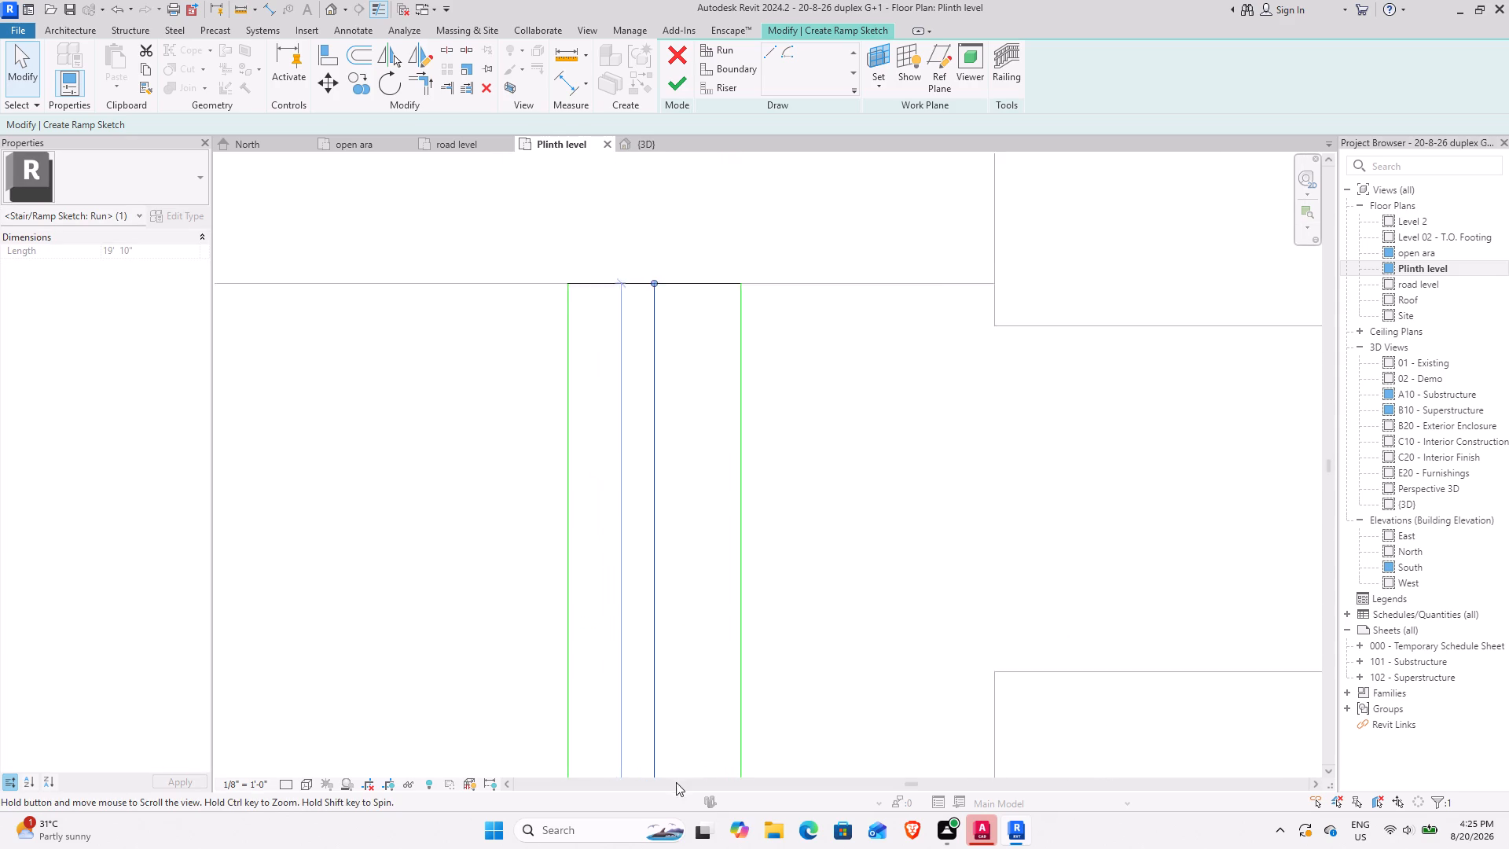
{"action": "middle_click_drag", "start_coordinate": [689, 281], "coordinate": [689, 385]}
{"action": "left_click", "coordinate": [686, 84]}
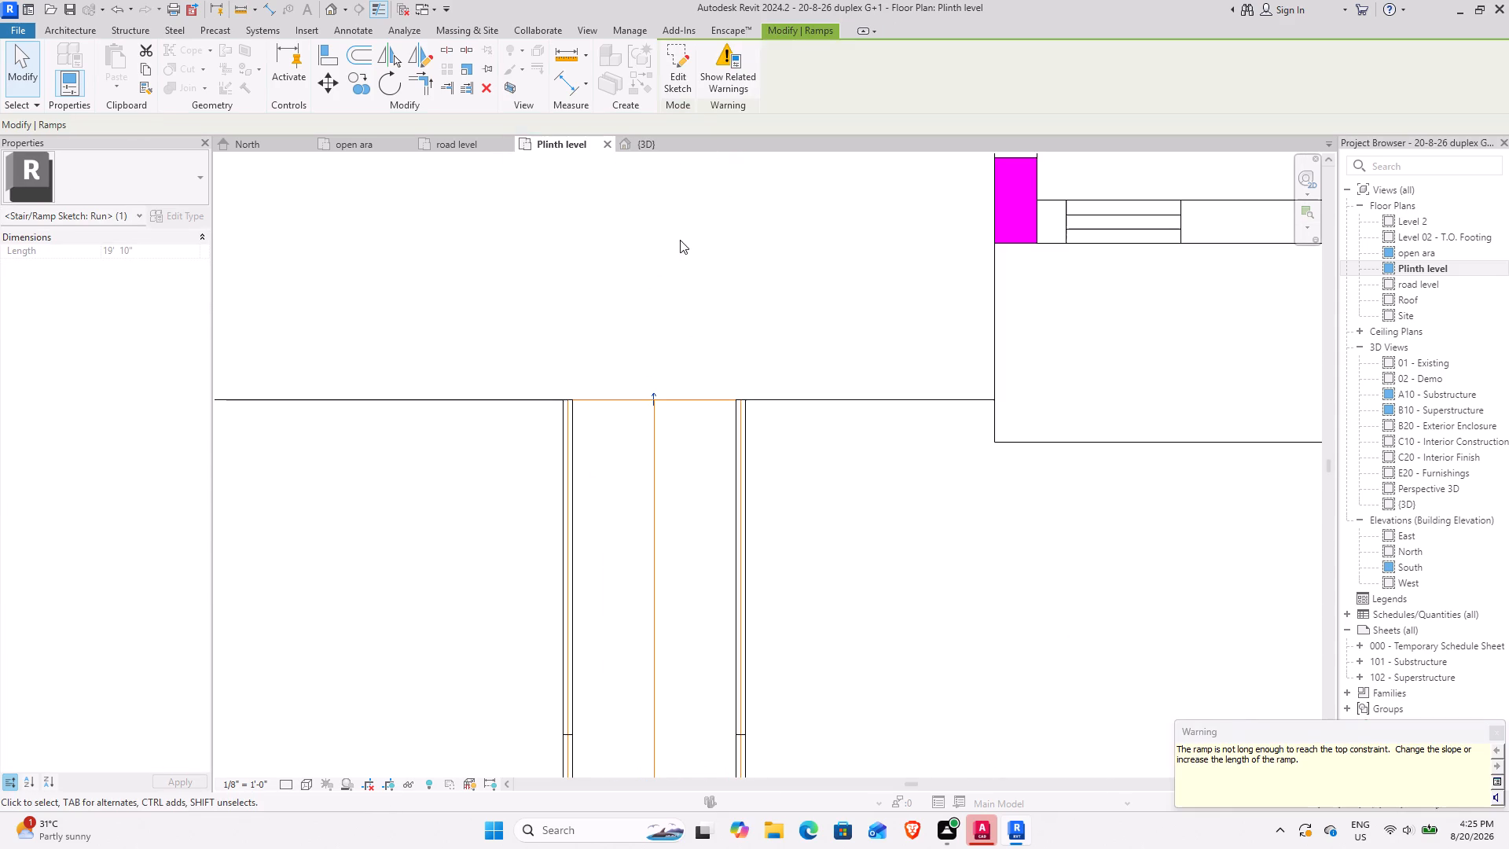
Delete both handrails of the new ramp, working in the 3D view.
{"action": "left_click", "coordinate": [560, 427]}
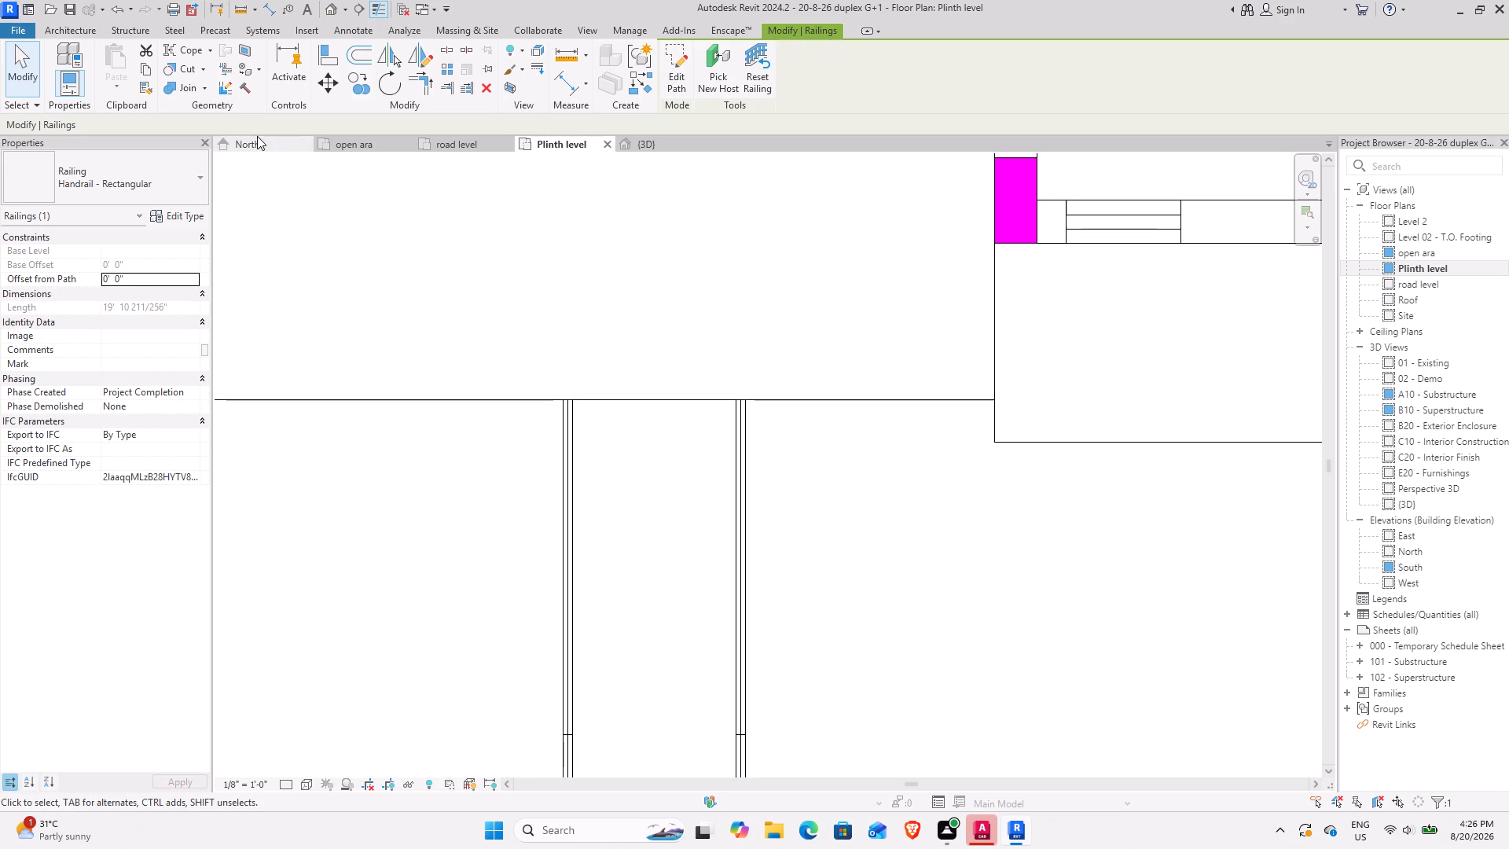
{"action": "left_click", "coordinate": [670, 145]}
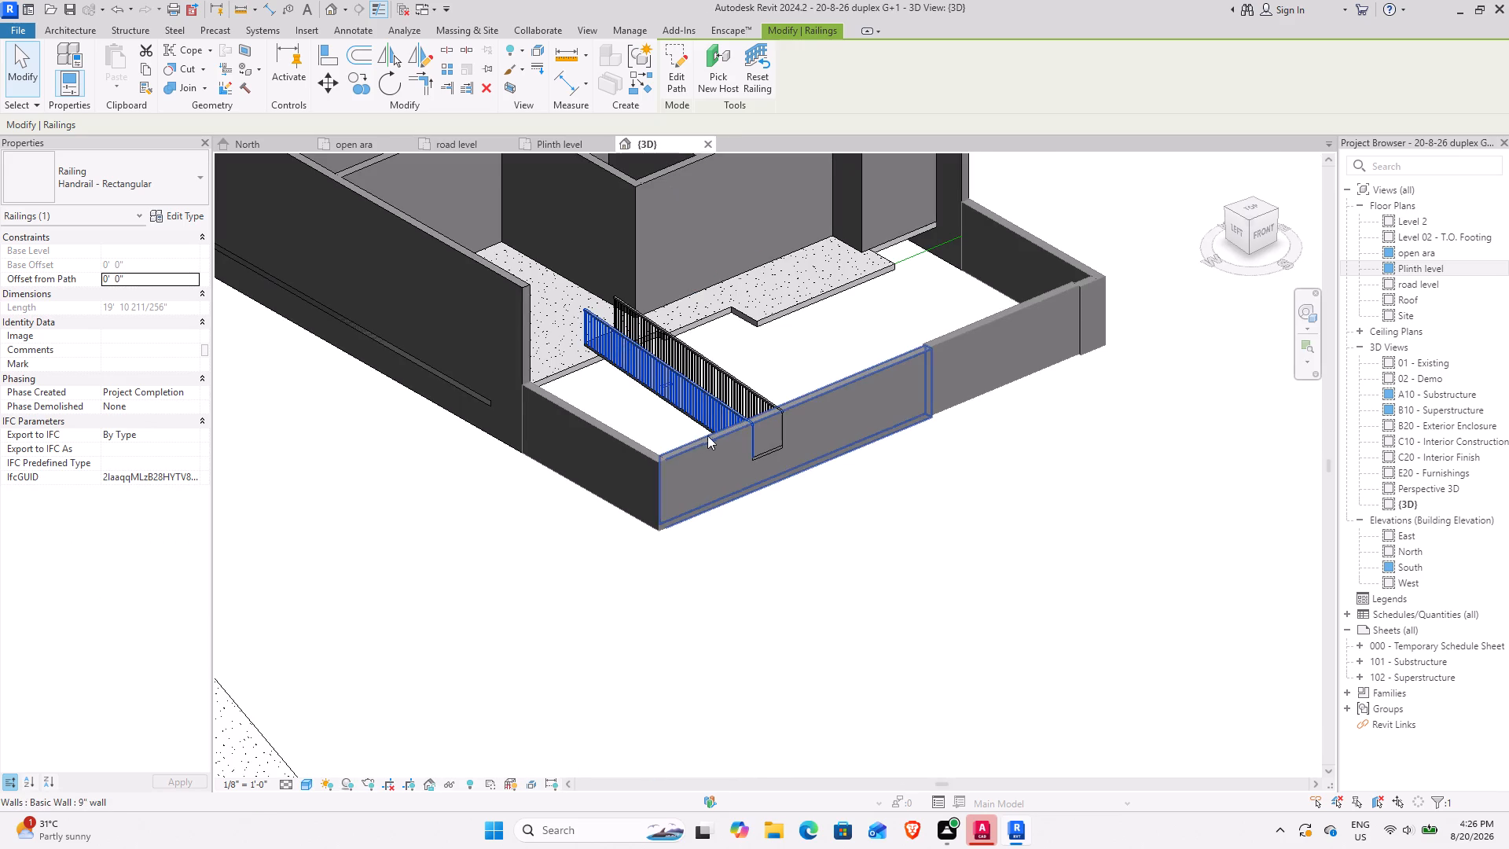
{"action": "left_click", "coordinate": [723, 374], "text": "ctrl"}
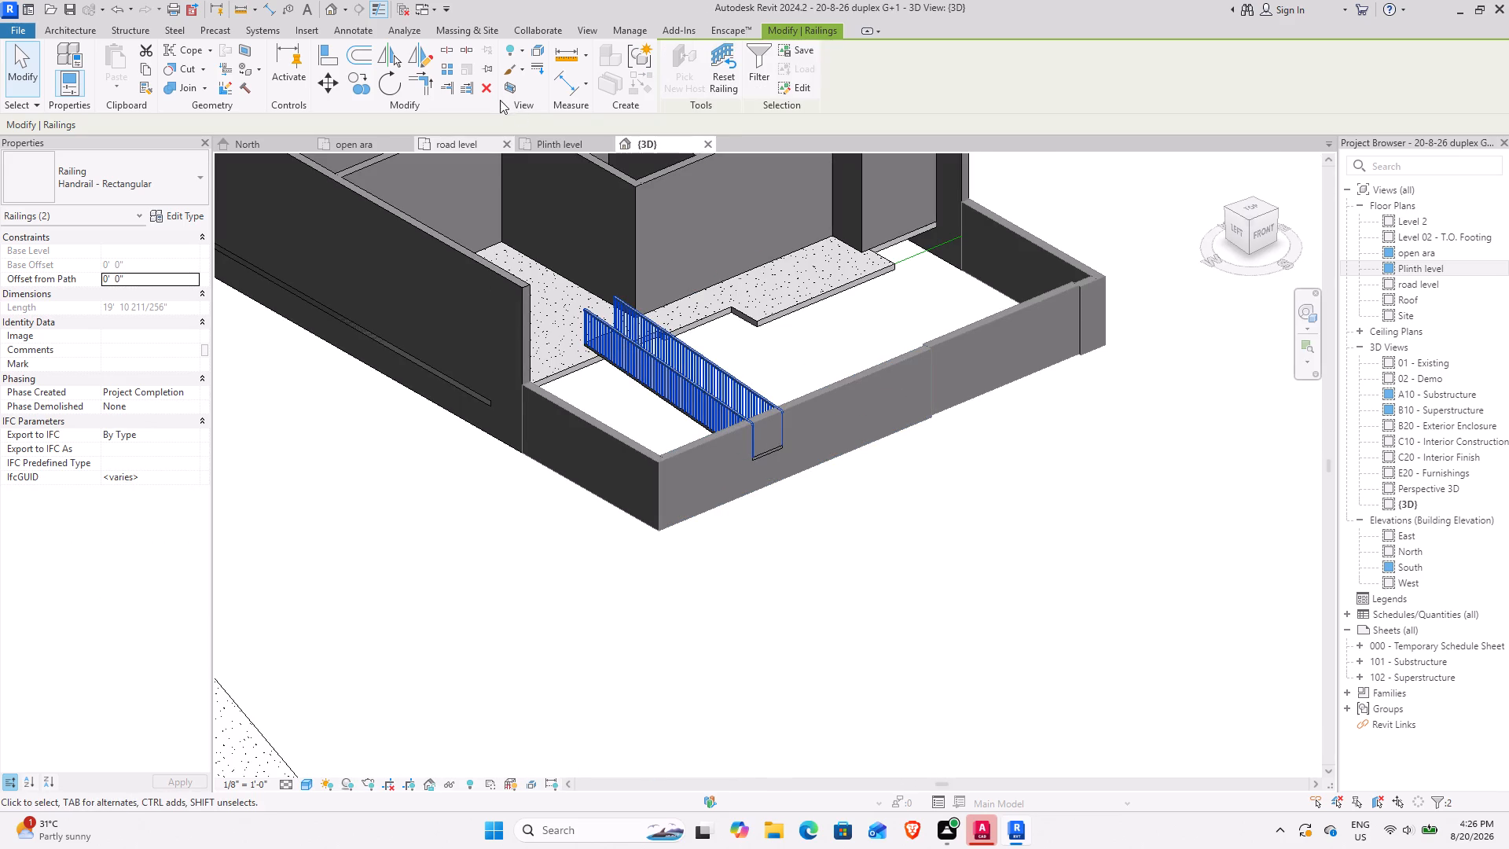
{"action": "left_click", "coordinate": [488, 90]}
Duplicate the new ramp's type as Ramp 2 and set its Ramp Max Slope (1/x) to 7.83.
{"action": "middle_click_drag", "start_coordinate": [751, 405], "coordinate": [613, 403], "text": "shift"}
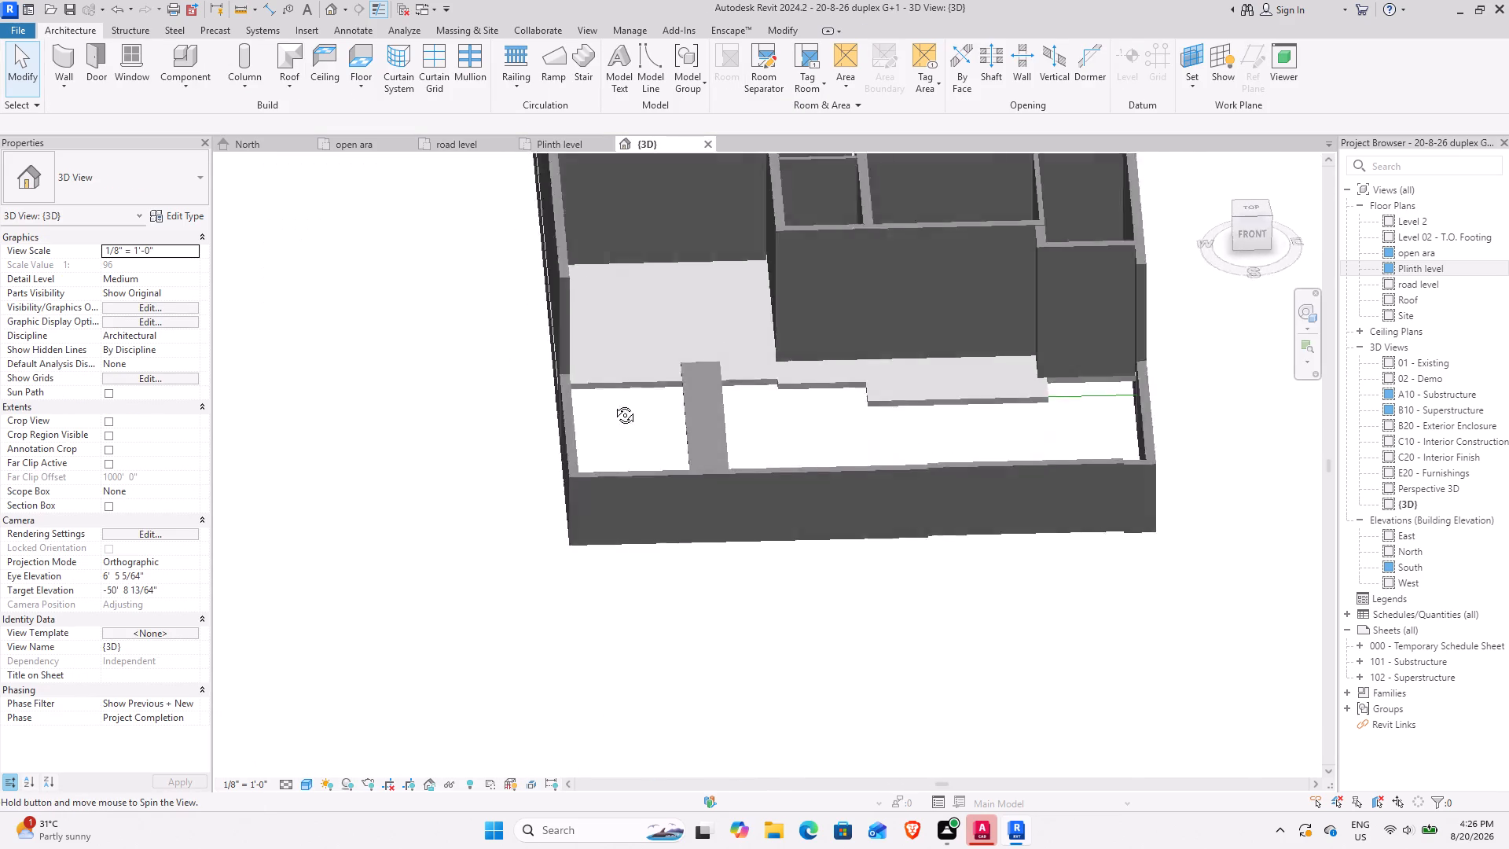
{"action": "middle_click_drag", "start_coordinate": [613, 403], "coordinate": [711, 404], "text": "shift"}
{"action": "left_click", "coordinate": [664, 396]}
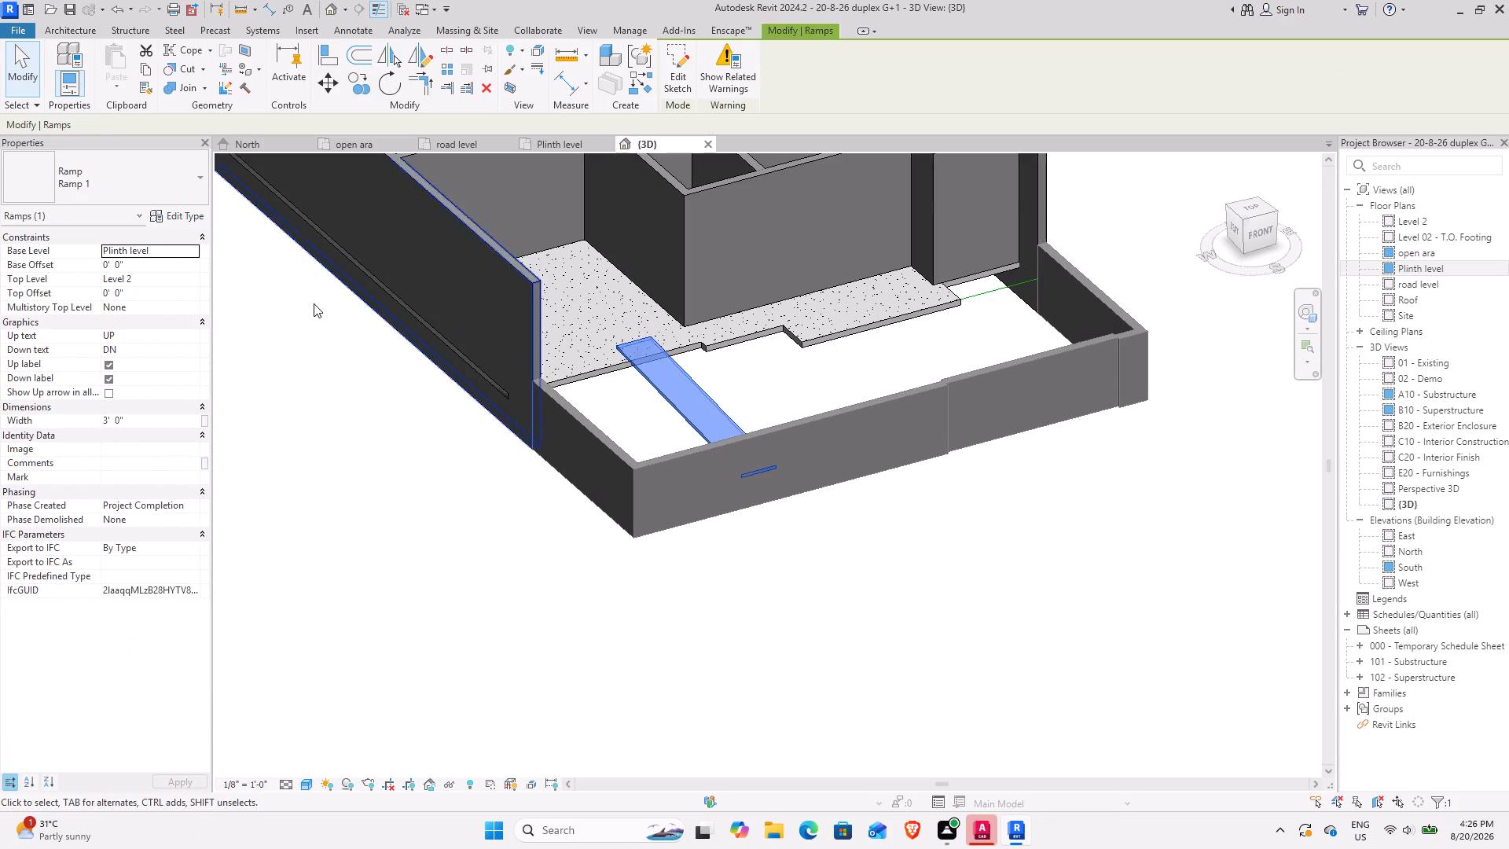
{"action": "left_click", "coordinate": [182, 202]}
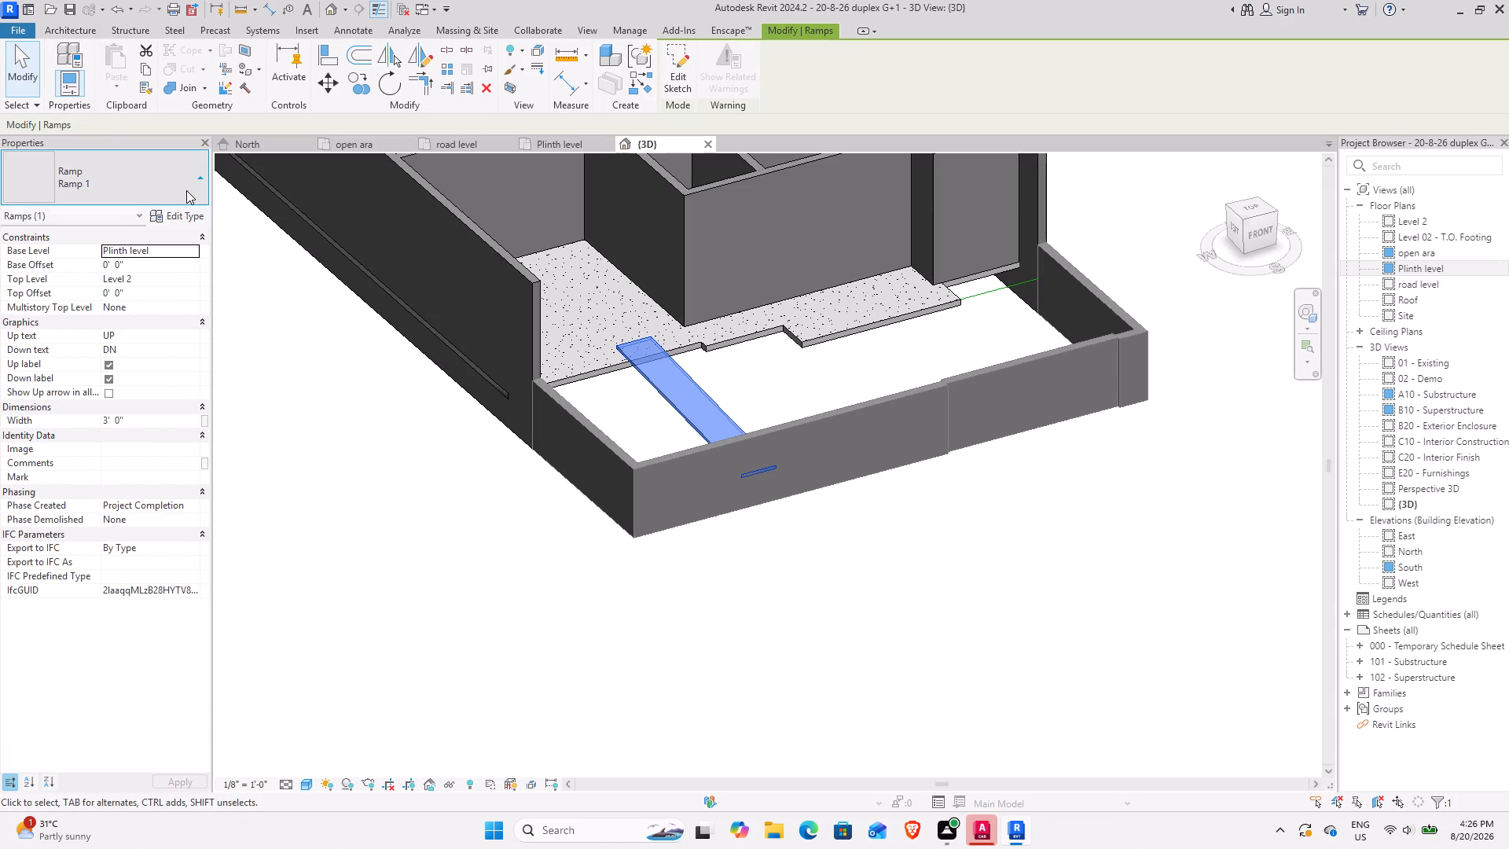
{"action": "left_click", "coordinate": [186, 190]}
{"action": "left_click", "coordinate": [178, 216]}
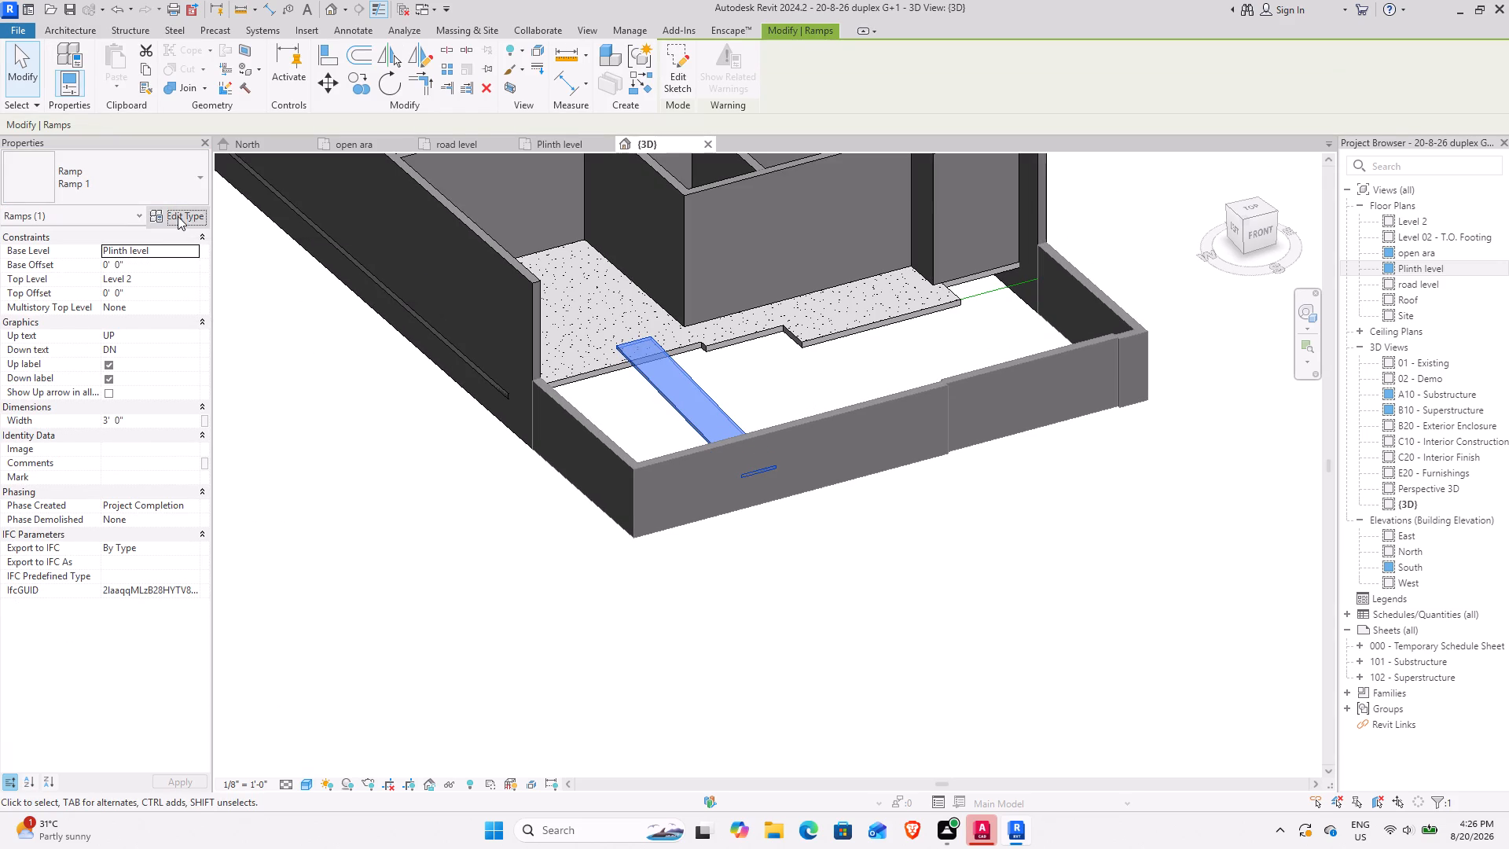
{"action": "left_click", "coordinate": [1056, 259]}
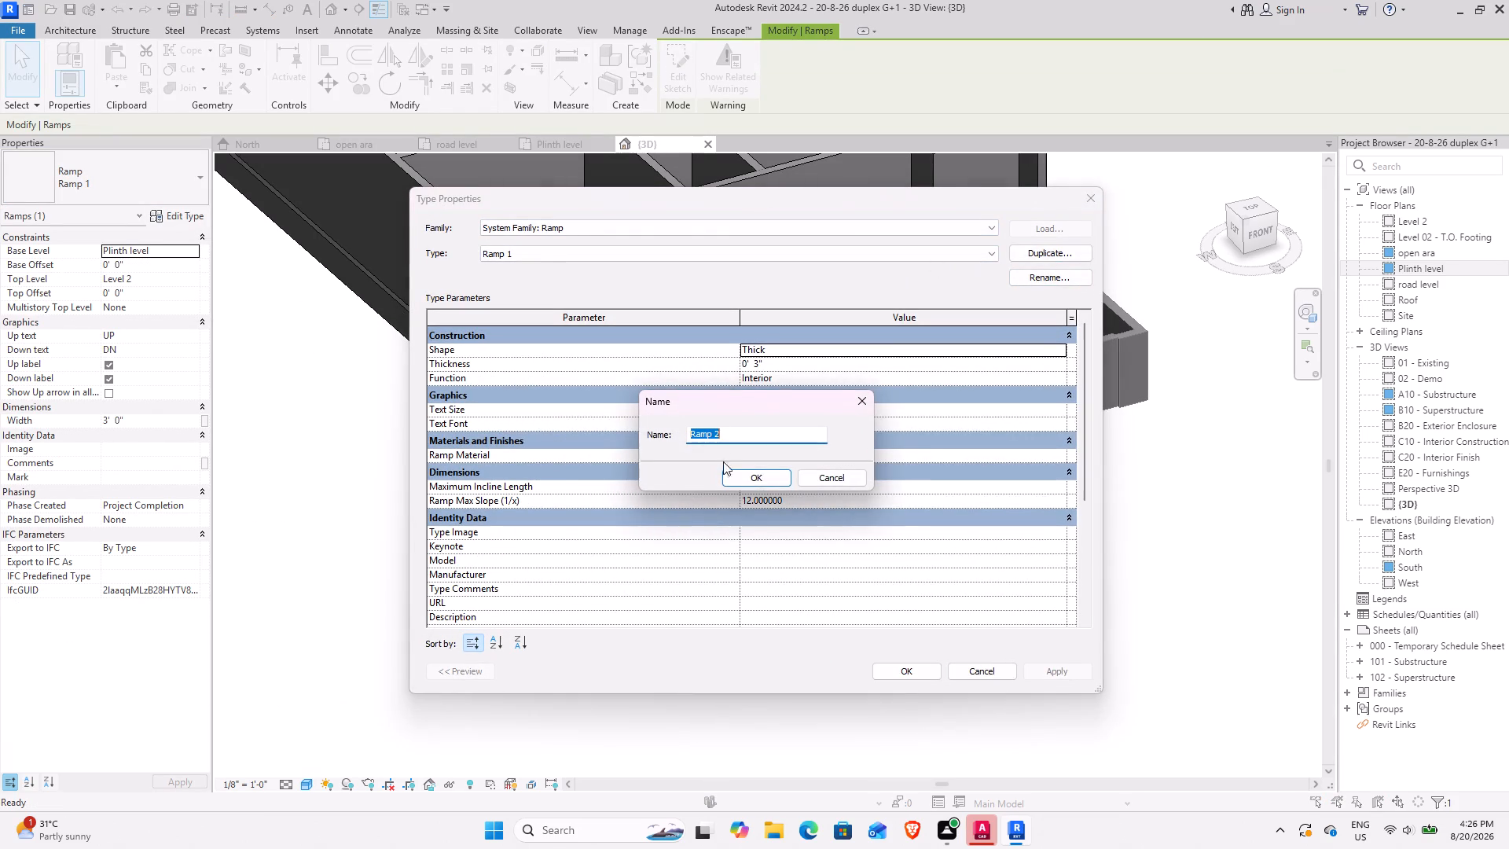
{"action": "left_click", "coordinate": [760, 477]}
{"action": "left_click", "coordinate": [806, 506]}
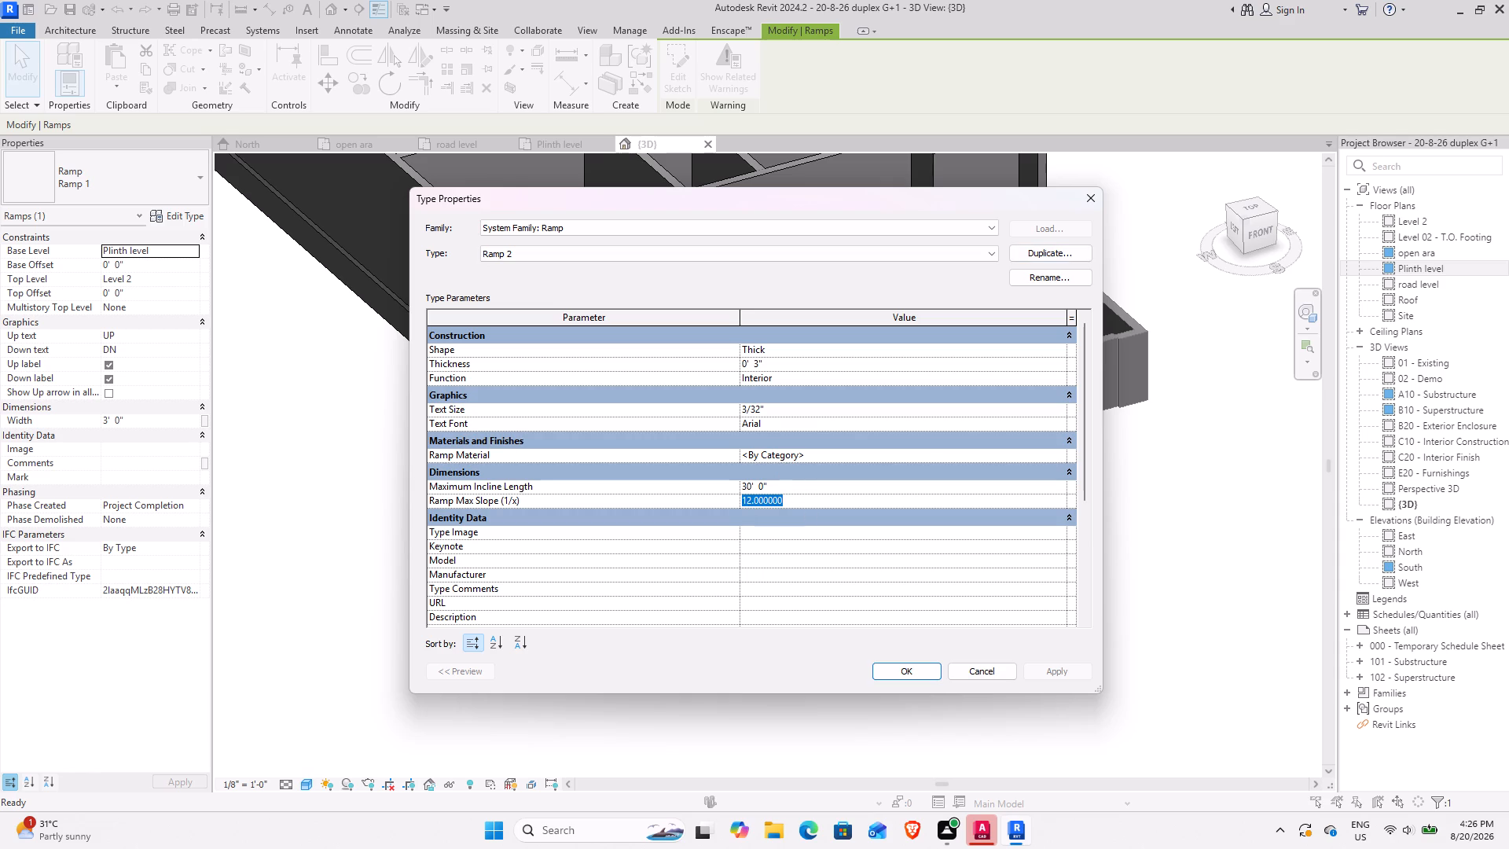
{"action": "type", "text": "7."}
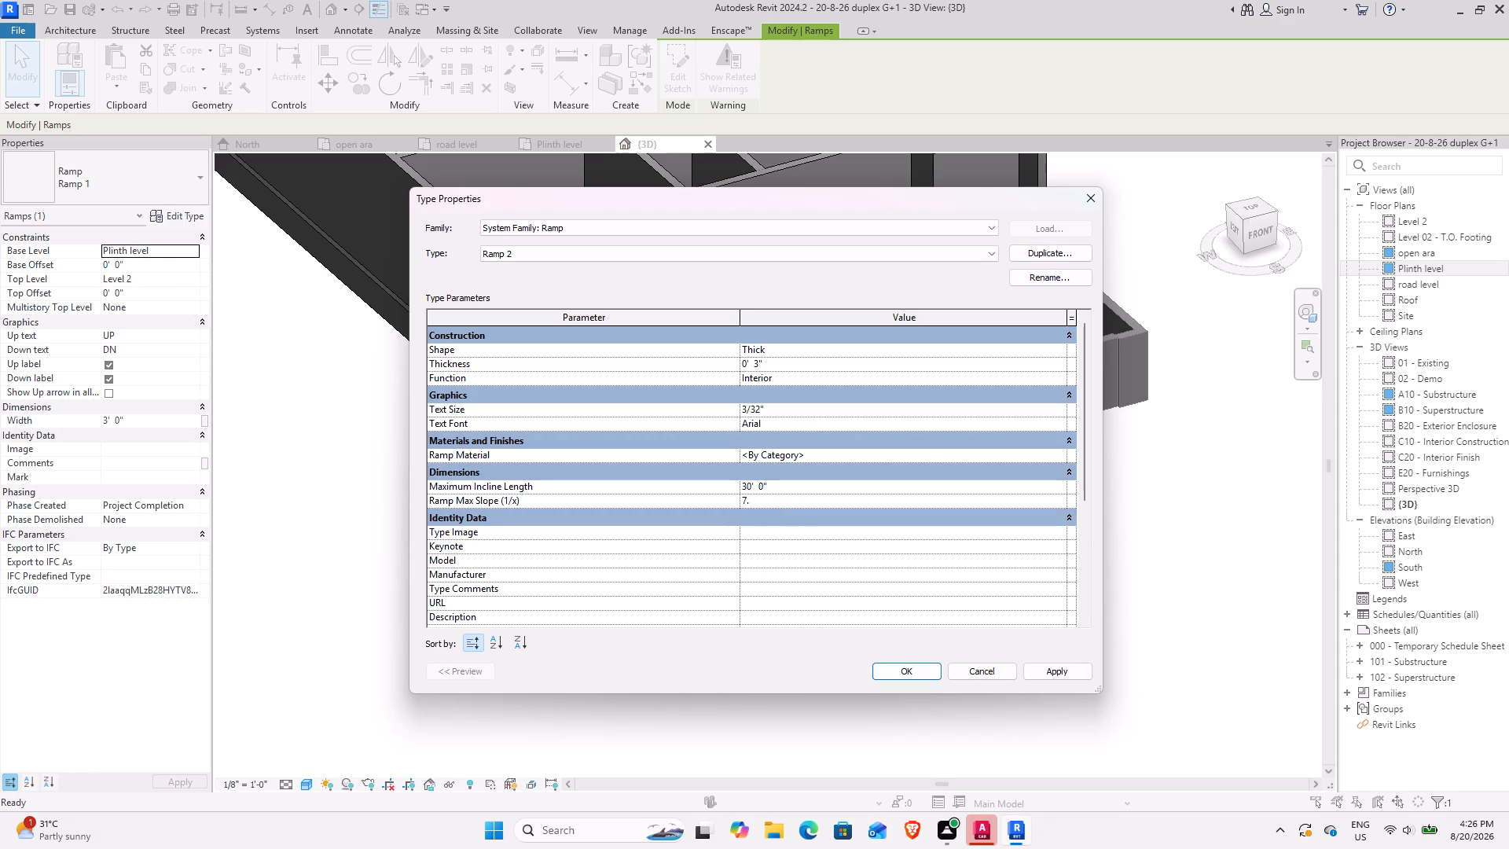
{"action": "type", "text": "83"}
{"action": "left_click", "coordinate": [912, 669]}
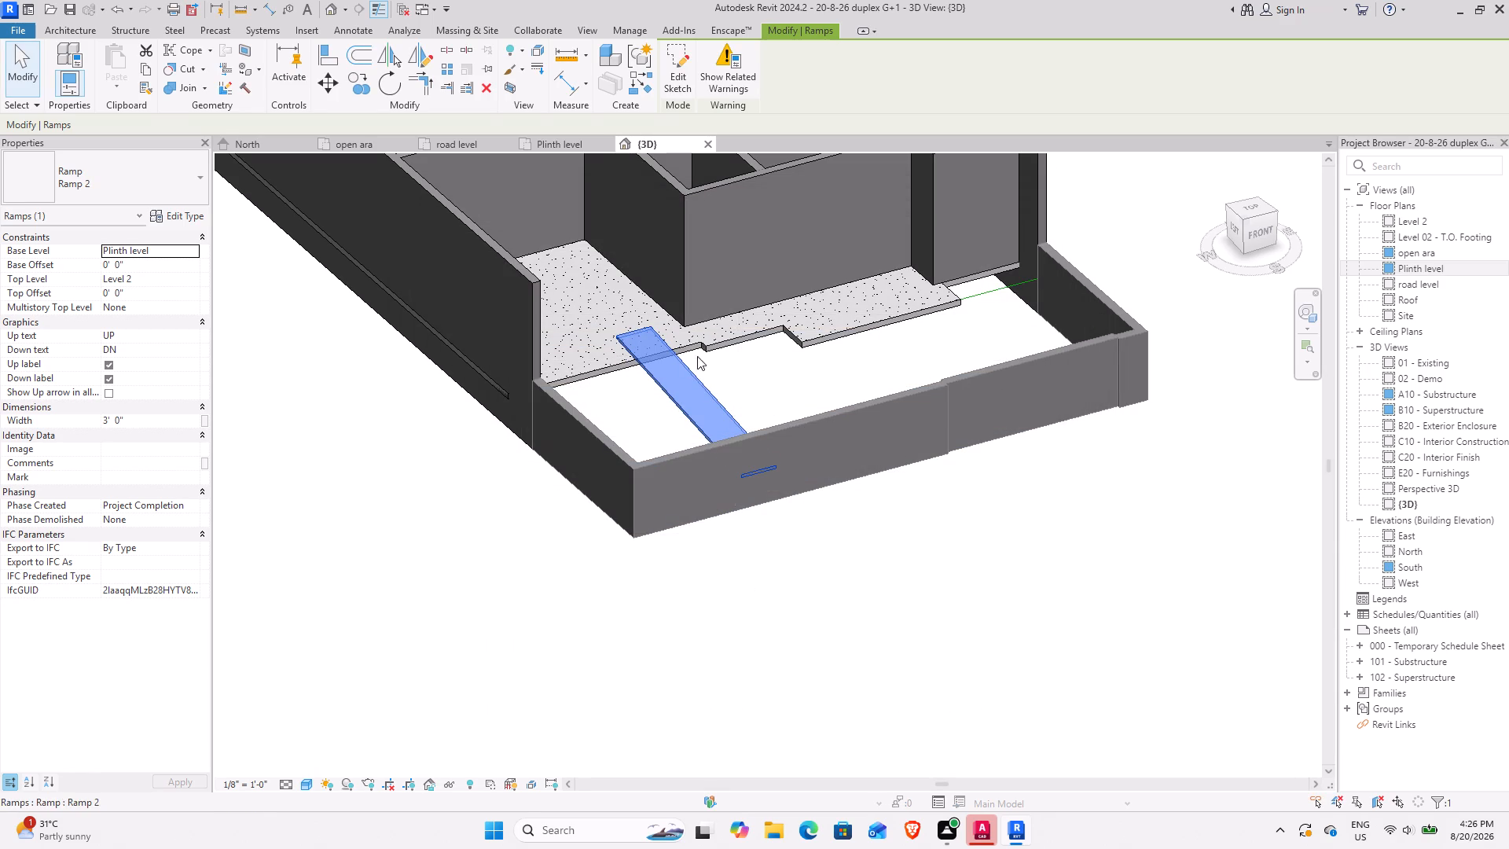
Set the ramp's base level to road level and its top level to Plinth level.
{"action": "scroll", "coordinate": [643, 321], "scroll_direction": "up", "scroll_amount": 6}
{"action": "middle_click_drag", "start_coordinate": [620, 513], "coordinate": [763, 405], "text": "shift"}
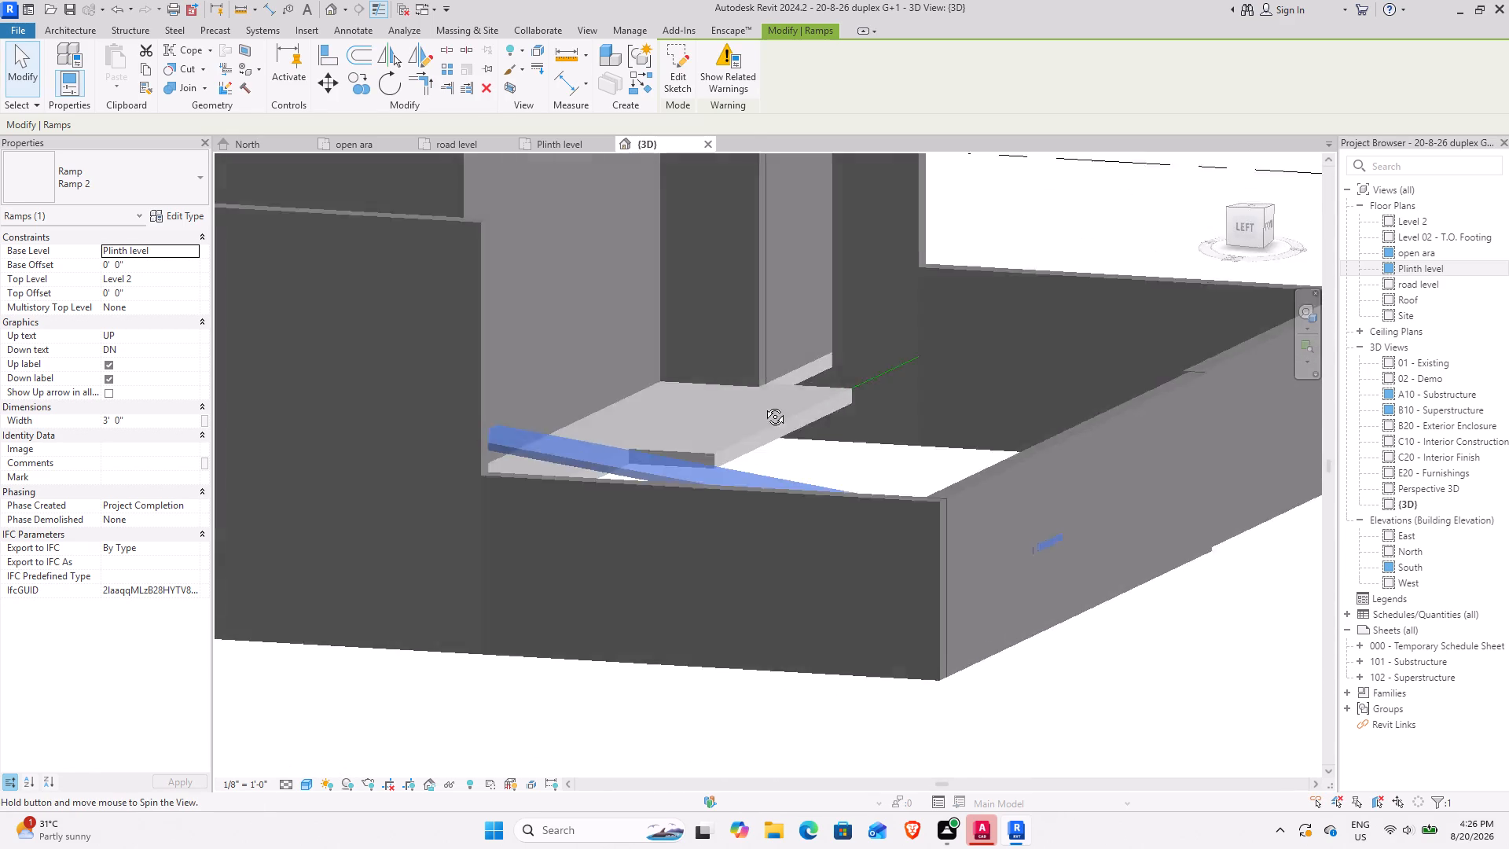
{"action": "middle_click_drag", "start_coordinate": [763, 405], "coordinate": [560, 476], "text": "shift"}
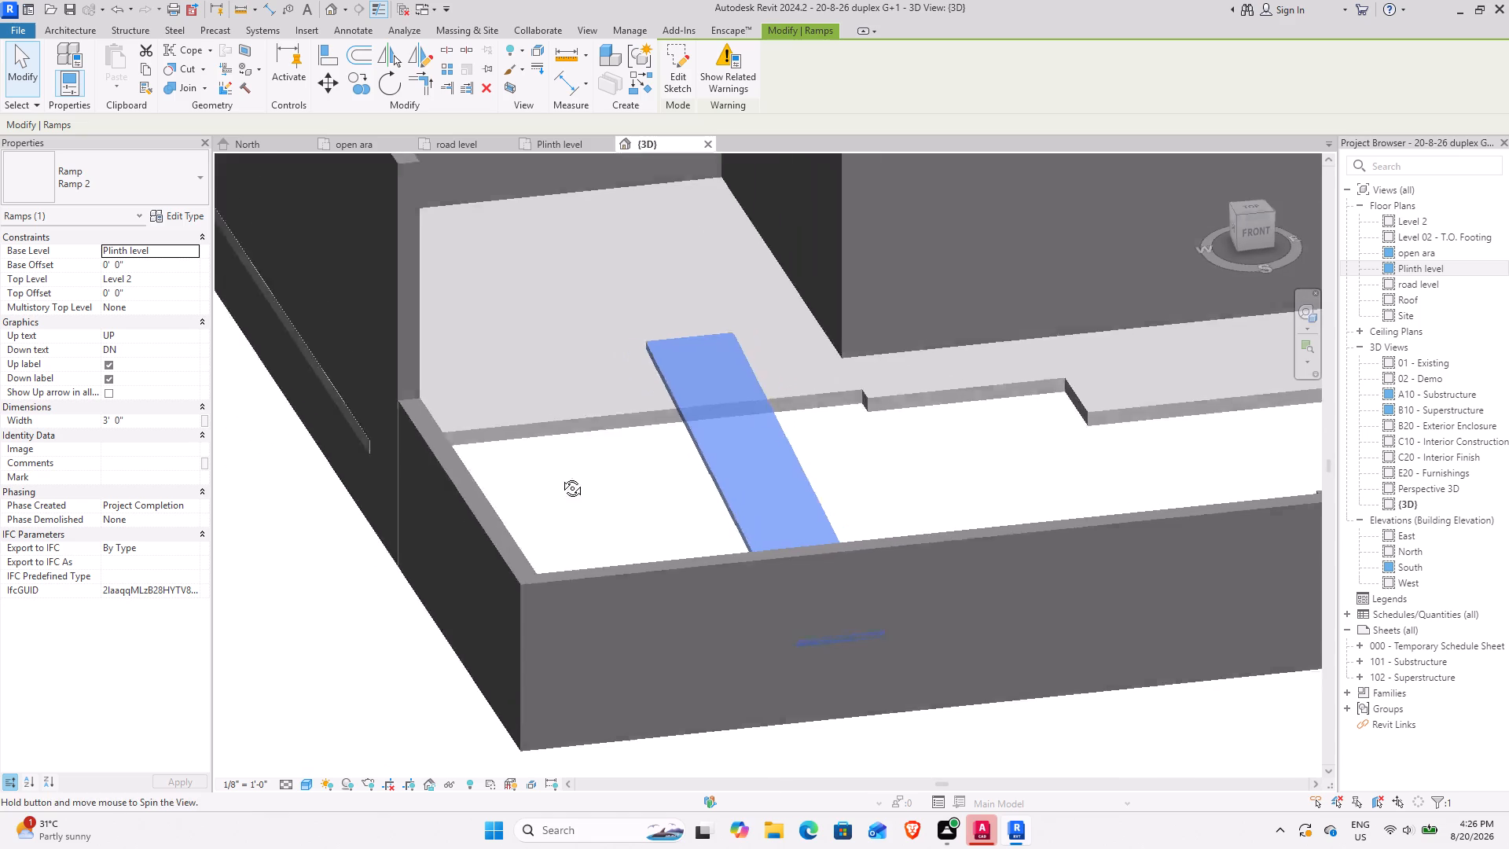
{"action": "middle_click_drag", "start_coordinate": [560, 476], "coordinate": [553, 476], "text": "shift"}
{"action": "left_click", "coordinate": [714, 445]}
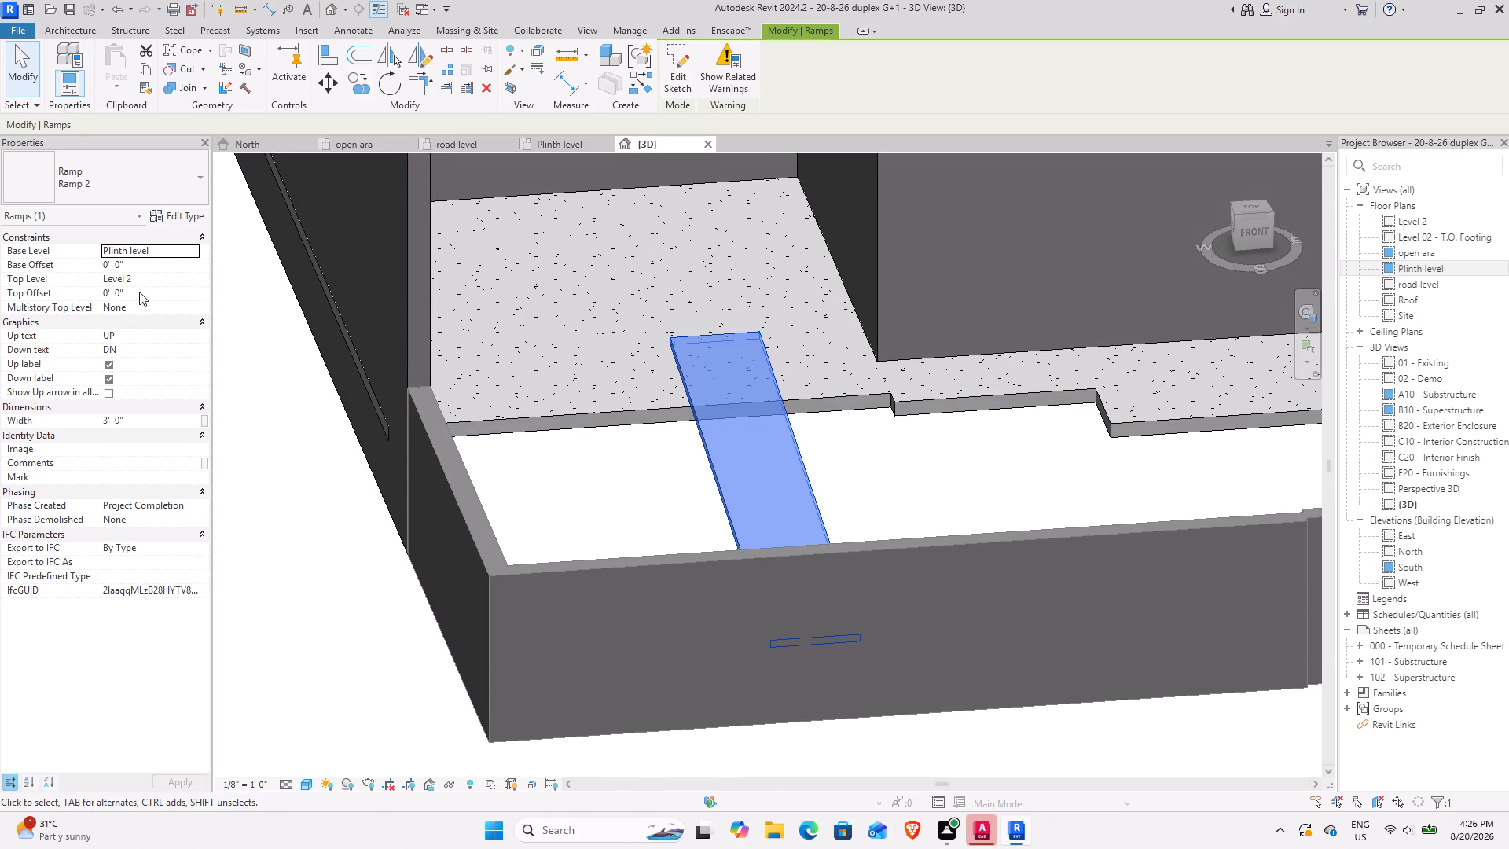
{"action": "left_click", "coordinate": [194, 248]}
{"action": "left_click", "coordinate": [141, 289]}
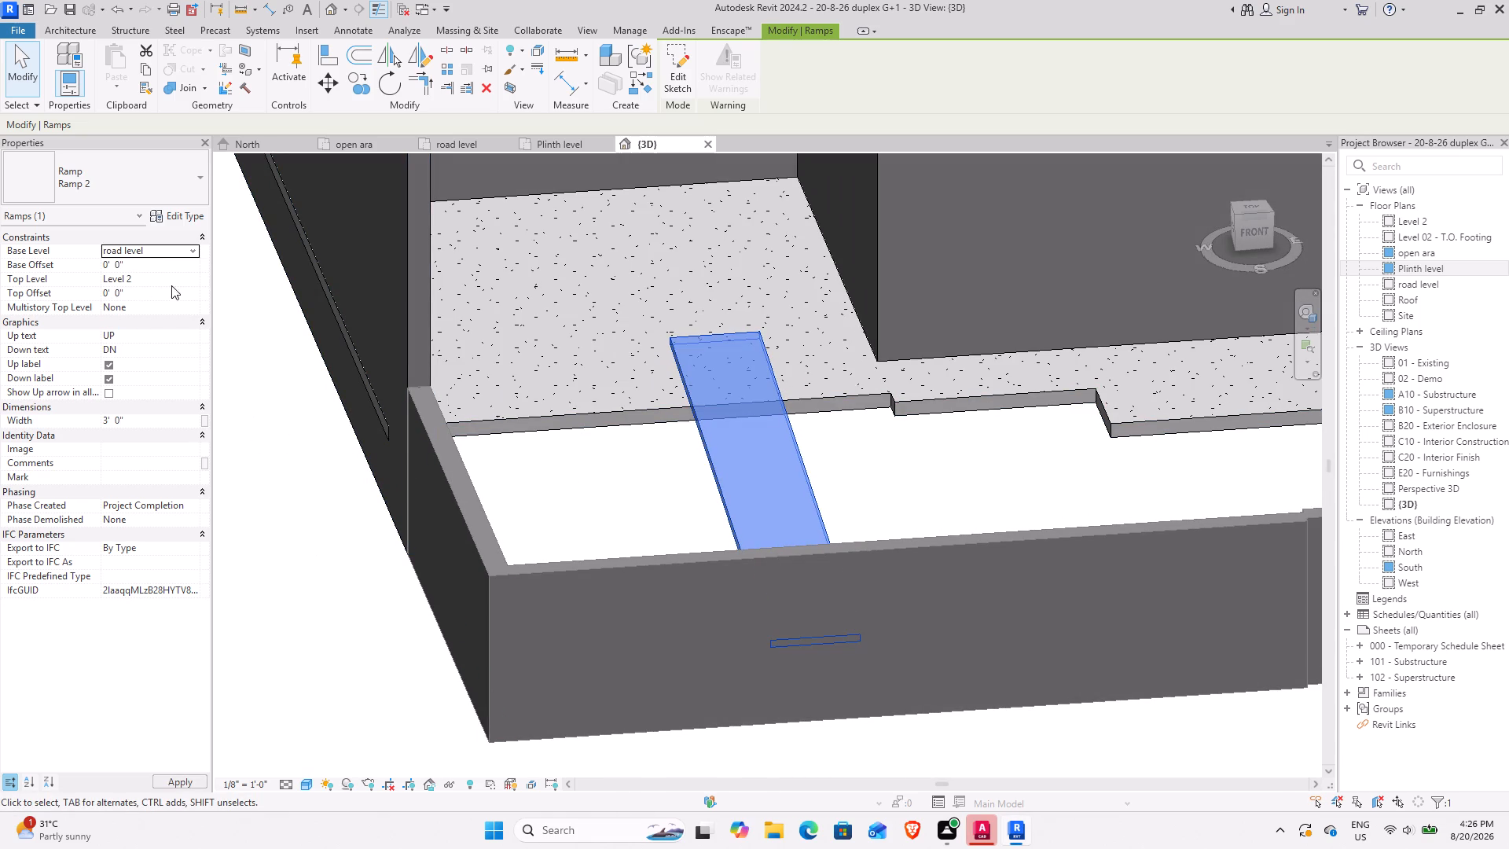
{"action": "left_click", "coordinate": [199, 276]}
{"action": "left_click", "coordinate": [191, 277]}
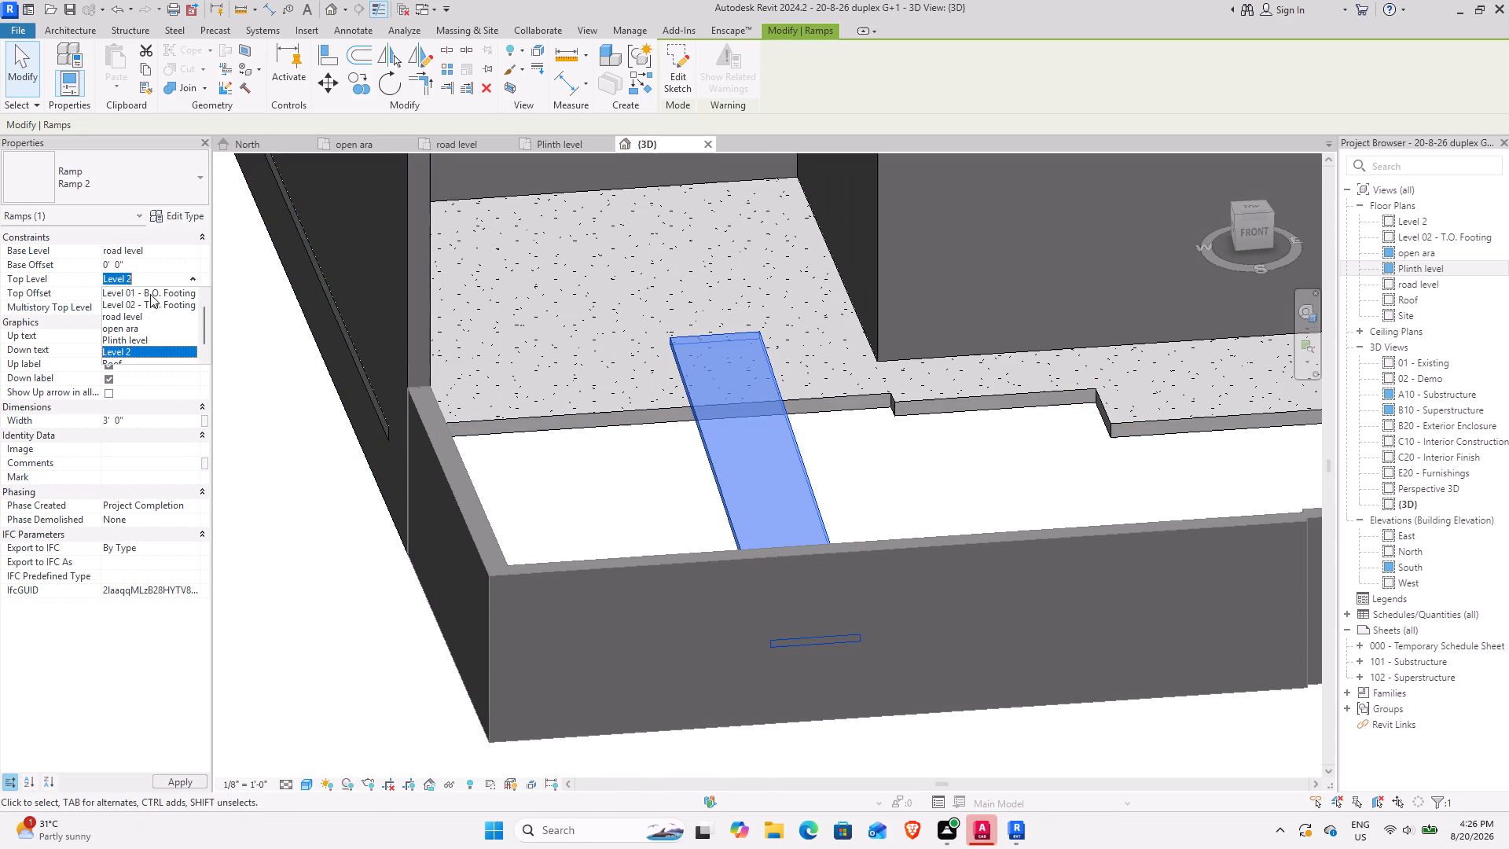
{"action": "left_click", "coordinate": [134, 339]}
{"action": "left_click", "coordinate": [918, 452]}
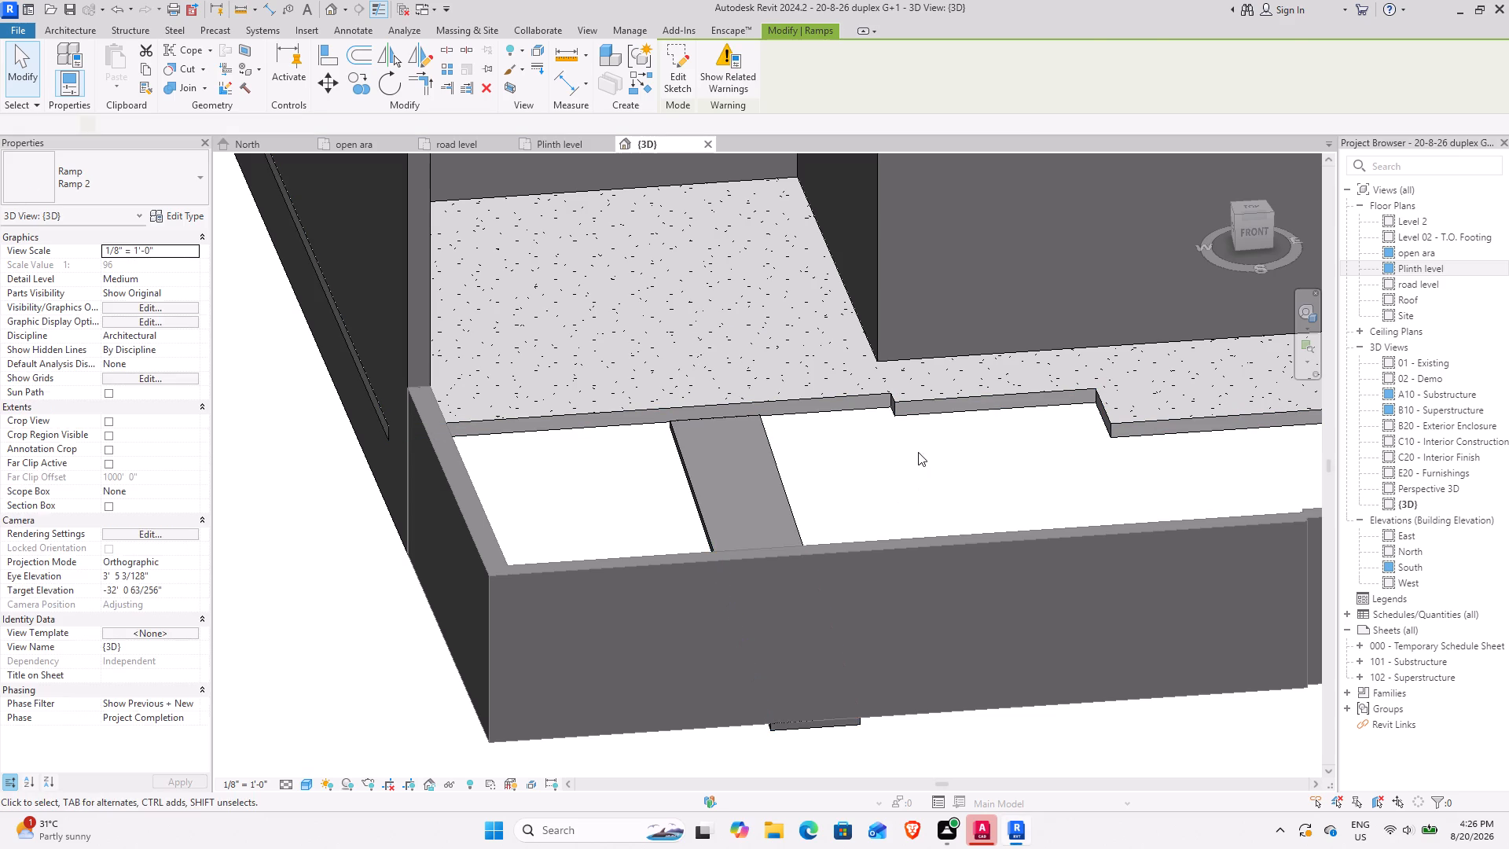
Examine in 3D how the ramp's upper end meets the plinth edge.
{"action": "middle_click_drag", "start_coordinate": [774, 560], "coordinate": [872, 627], "text": "shift"}
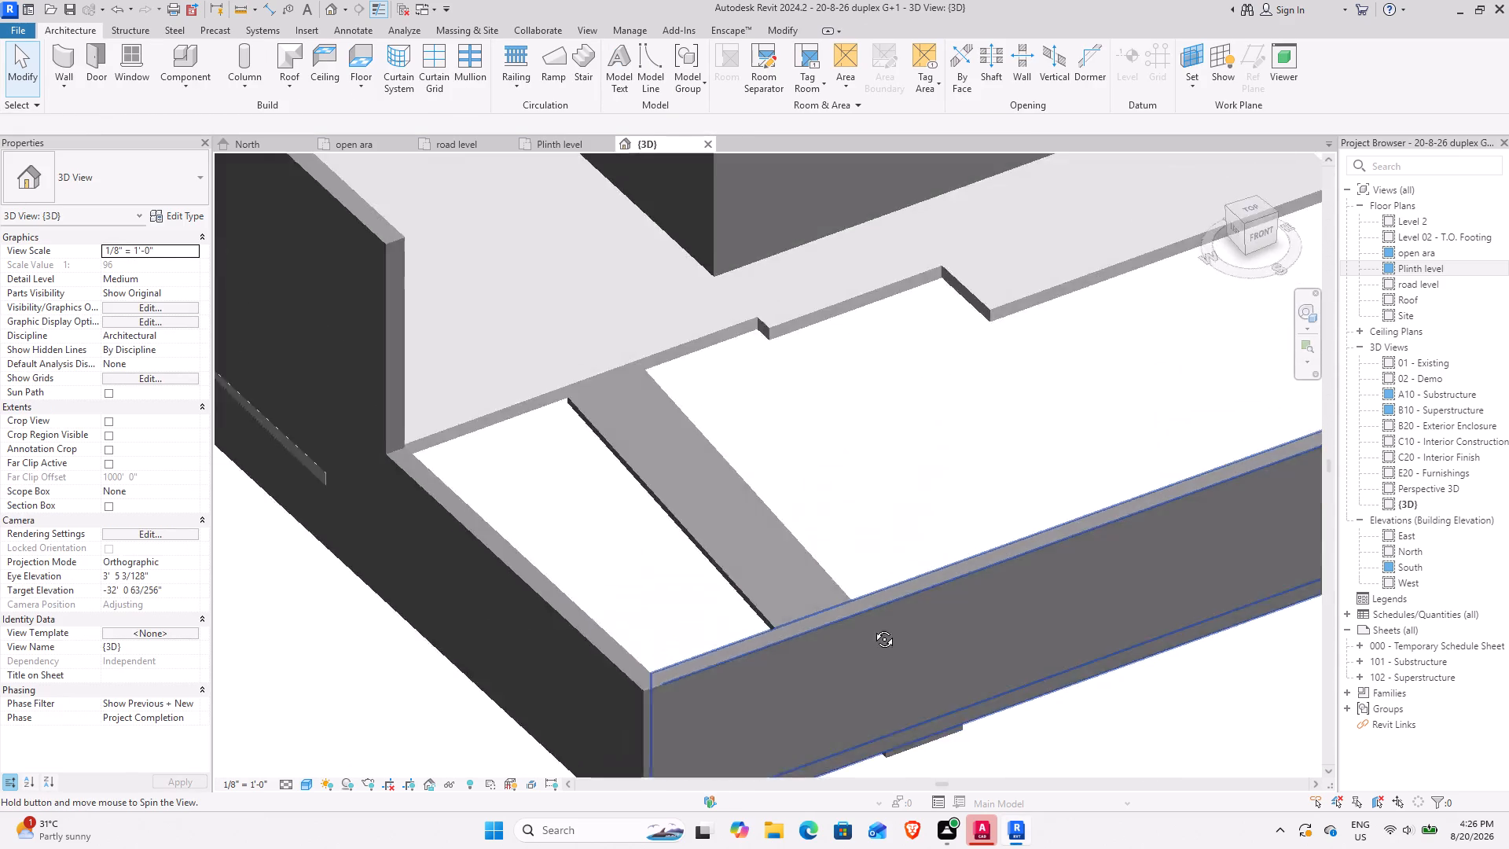
{"action": "middle_click_drag", "start_coordinate": [872, 627], "coordinate": [832, 648], "text": "shift"}
{"action": "scroll", "coordinate": [579, 335], "scroll_direction": "up", "scroll_amount": 7}
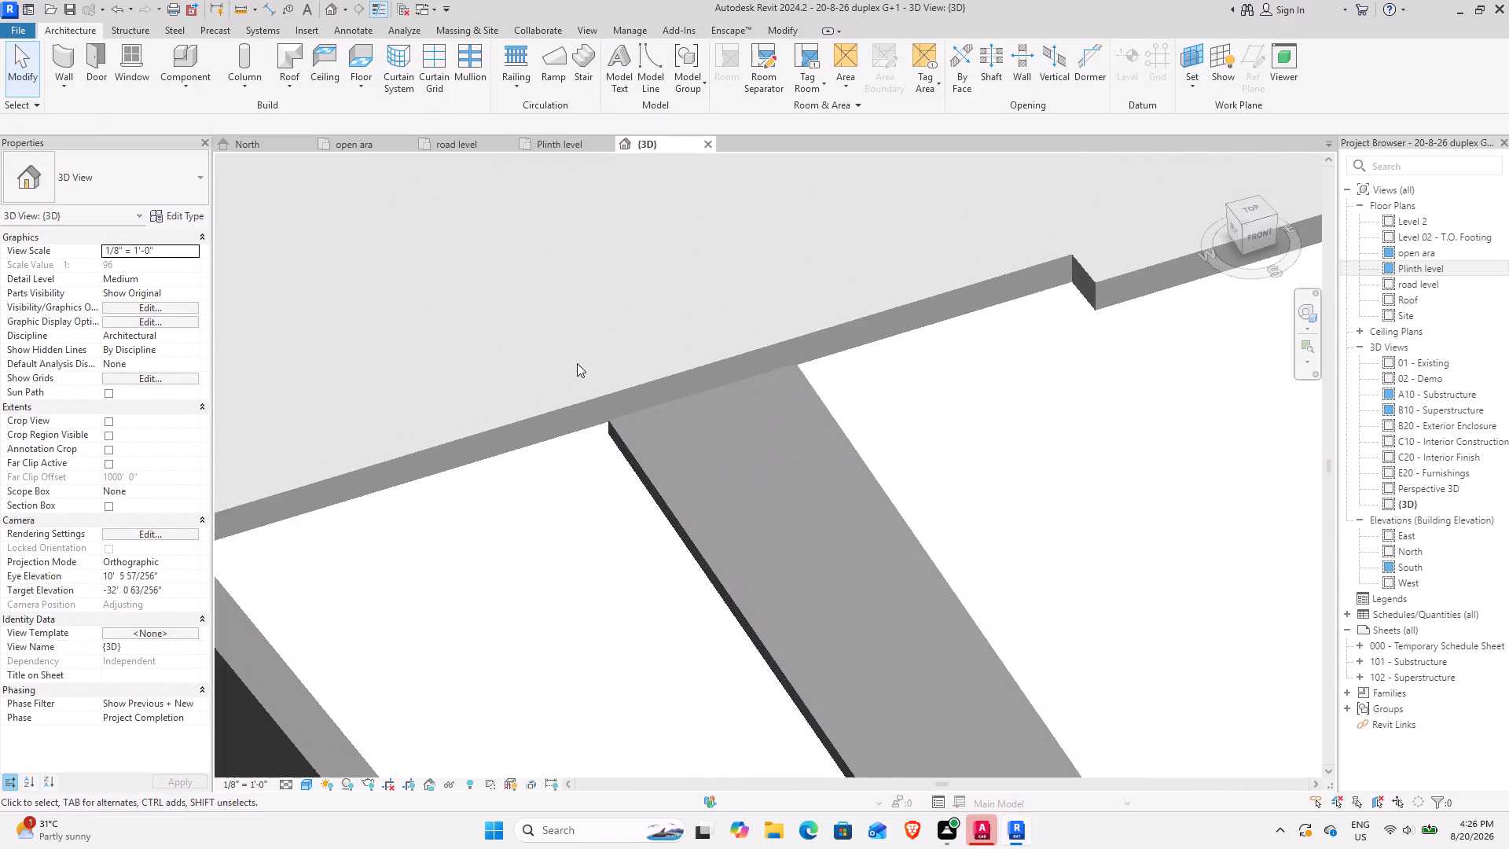
{"action": "middle_click_drag", "start_coordinate": [608, 461], "coordinate": [680, 368], "text": "shift"}
{"action": "middle_click_drag", "start_coordinate": [605, 534], "coordinate": [680, 612], "text": "shift"}
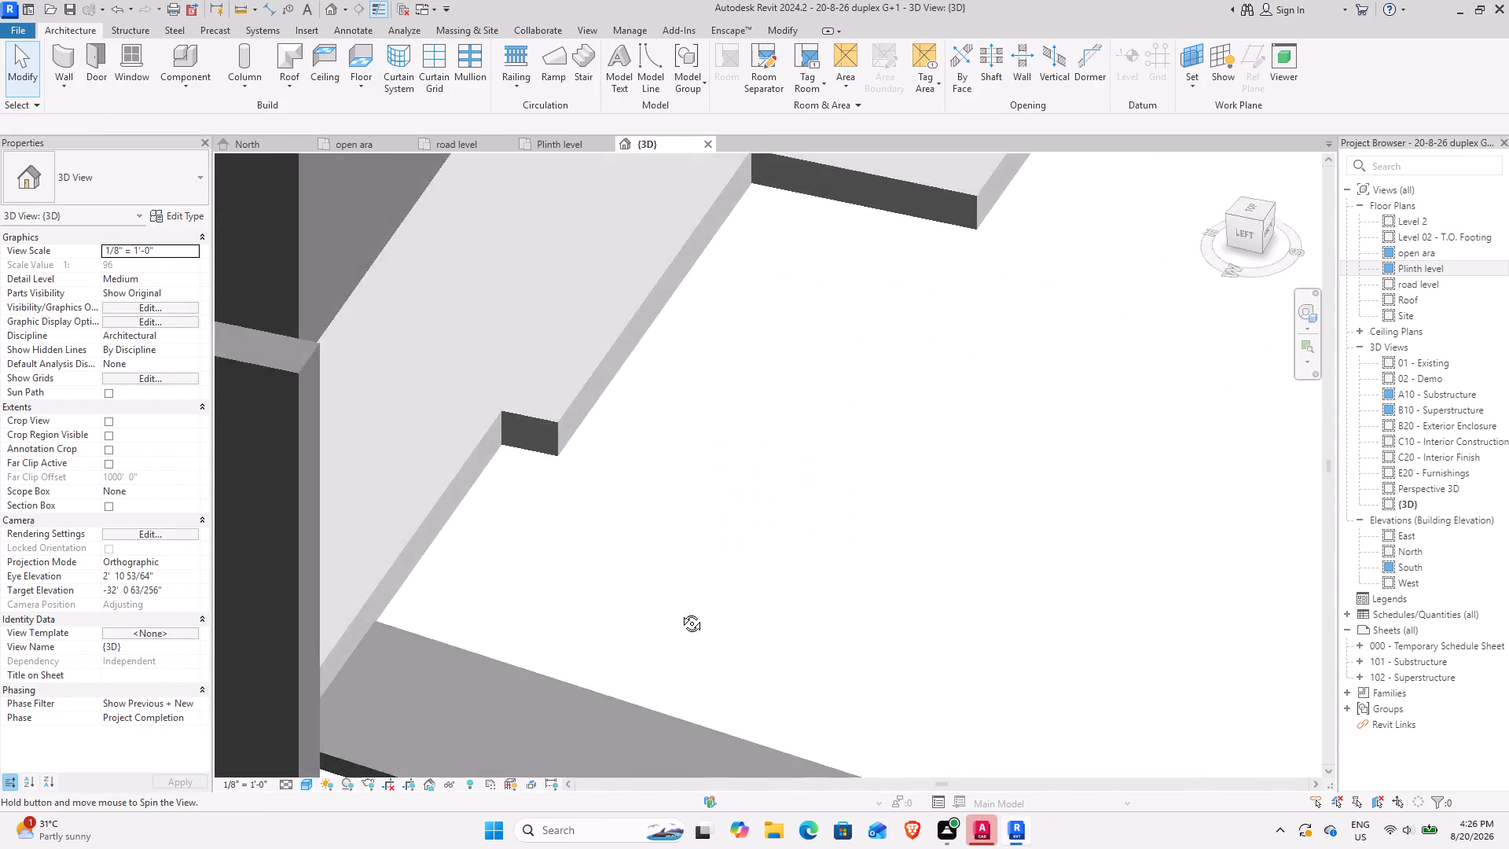
{"action": "middle_click_drag", "start_coordinate": [680, 612], "coordinate": [744, 735], "text": "shift"}
{"action": "middle_click_drag", "start_coordinate": [625, 663], "coordinate": [689, 429]}
{"action": "middle_click_drag", "start_coordinate": [600, 432], "coordinate": [470, 378], "text": "shift"}
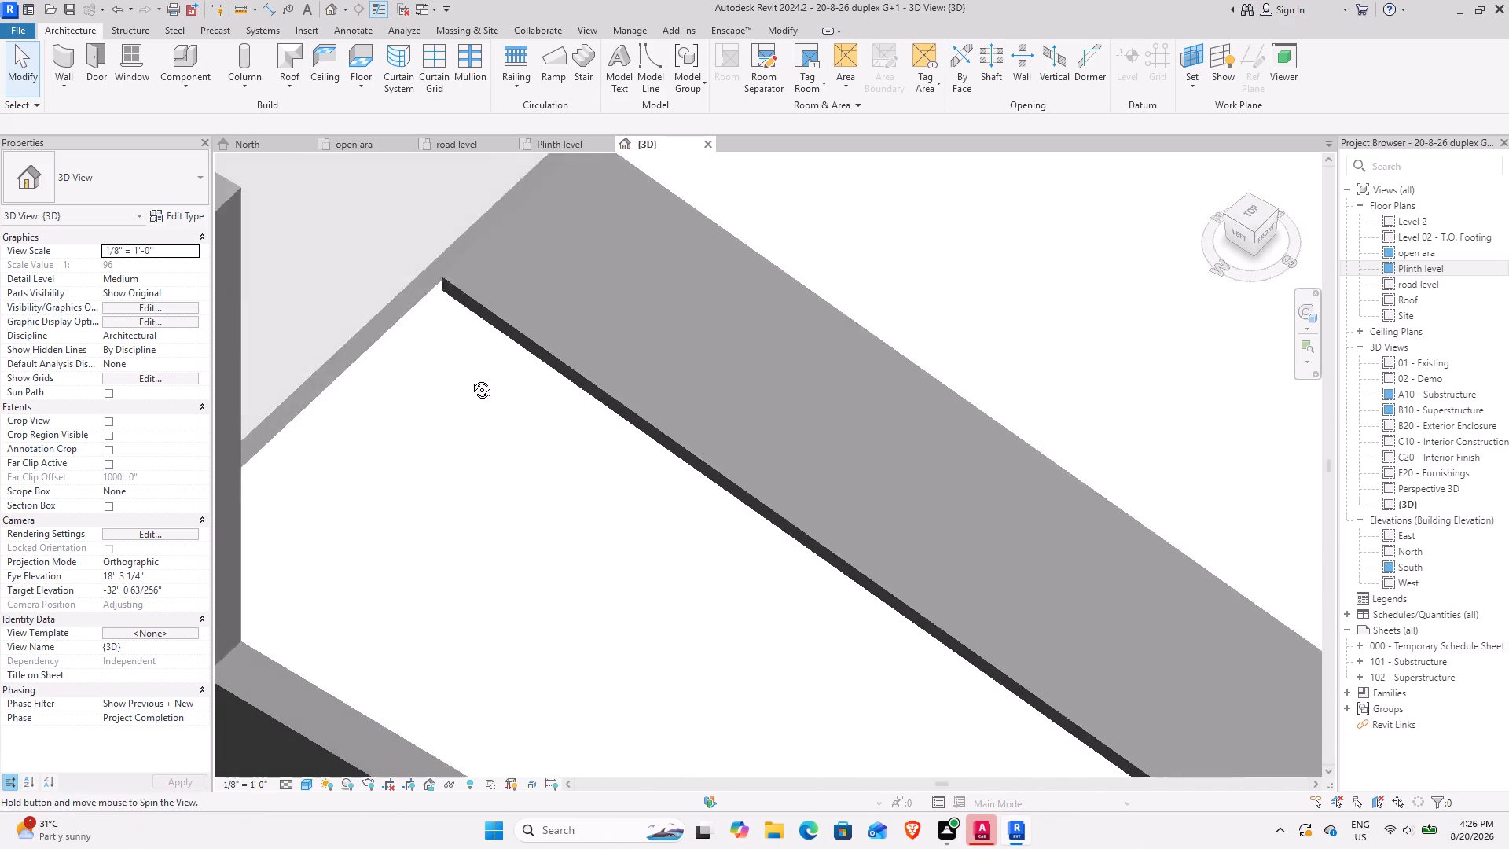
{"action": "middle_click_drag", "start_coordinate": [470, 378], "coordinate": [436, 272], "text": "shift"}
Isolate the ramp in a section box and examine its ends at the plinth edge and the front wall.
{"action": "left_click", "coordinate": [618, 417]}
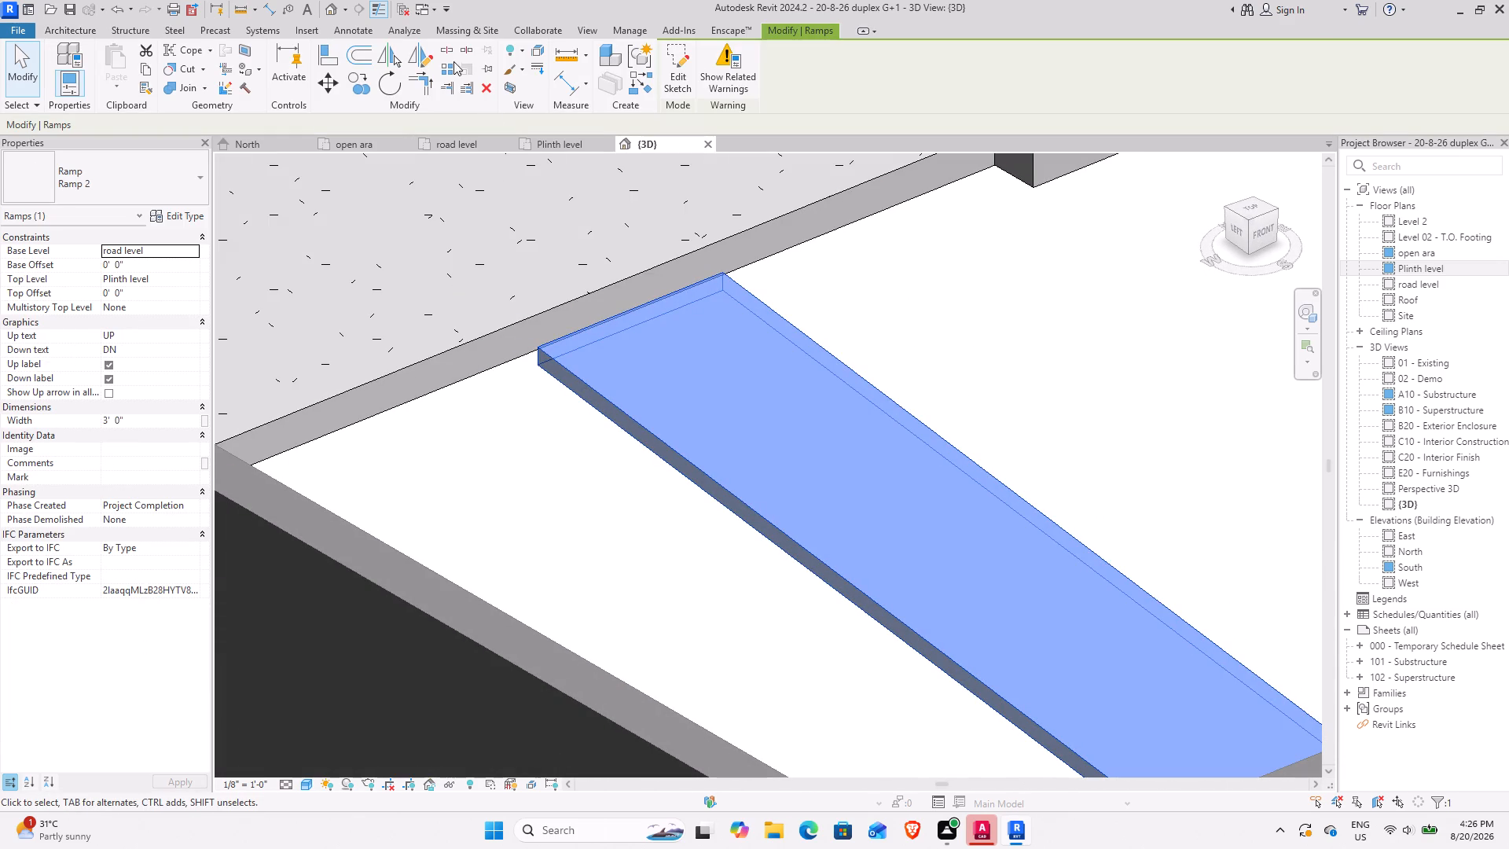
{"action": "left_click", "coordinate": [513, 84]}
{"action": "middle_click_drag", "start_coordinate": [553, 465], "coordinate": [684, 402], "text": "shift"}
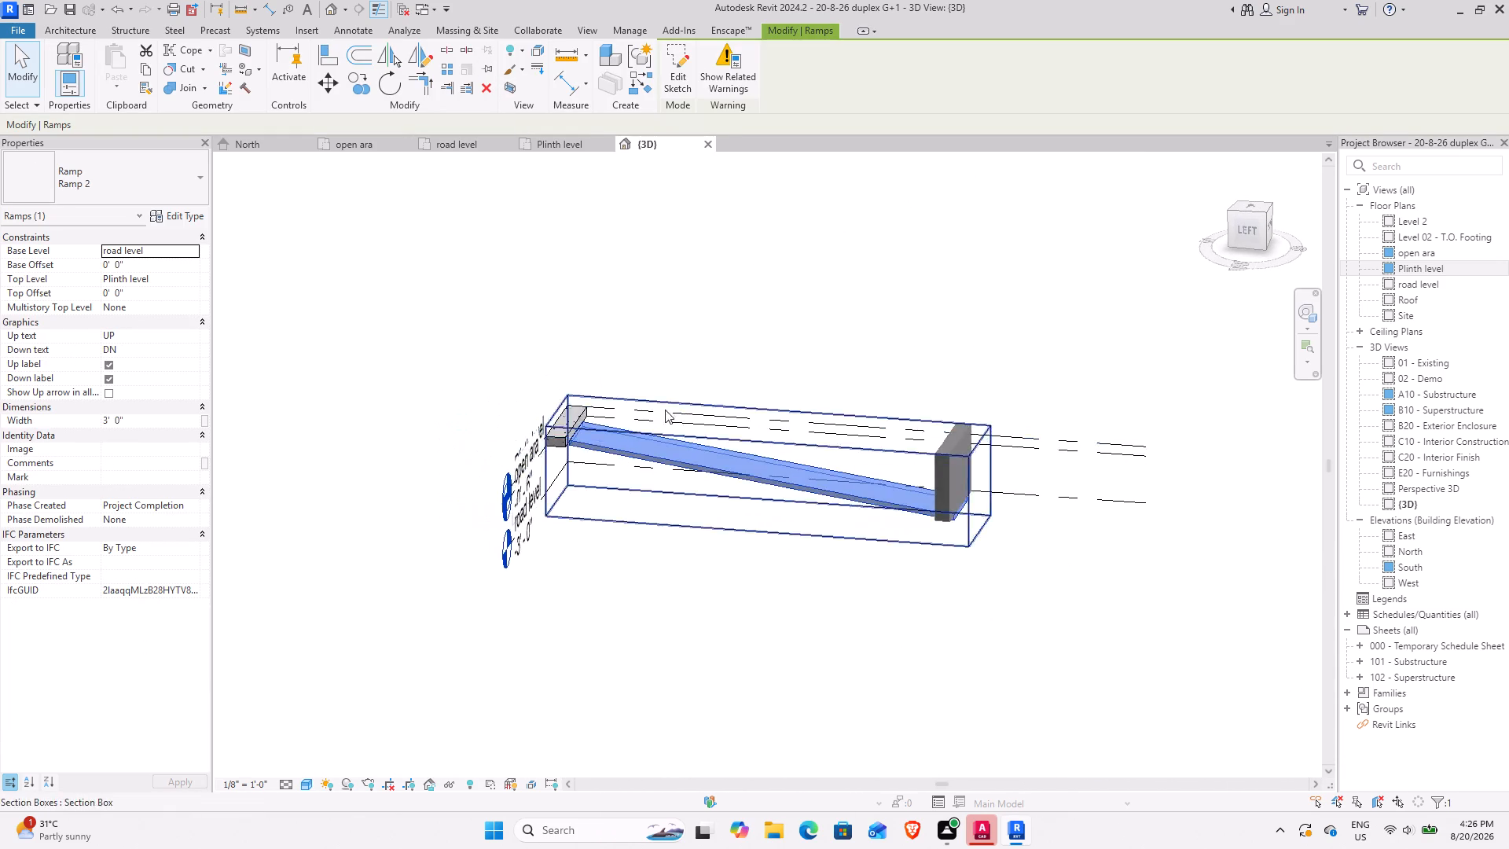
{"action": "scroll", "coordinate": [602, 410], "scroll_direction": "up", "scroll_amount": 12}
{"action": "middle_click_drag", "start_coordinate": [528, 538], "coordinate": [575, 410], "text": "shift"}
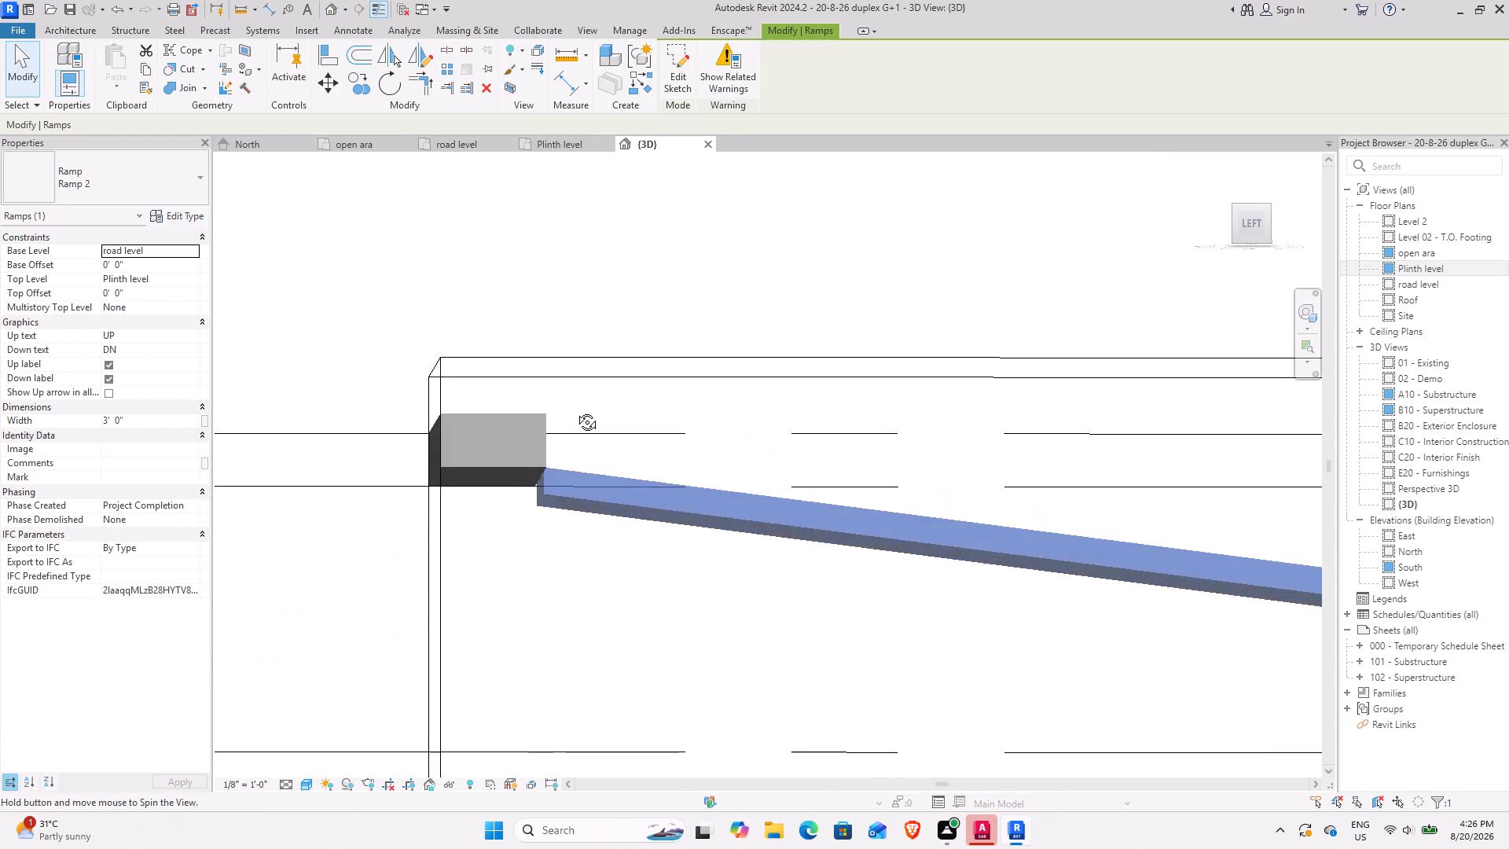
{"action": "middle_click_drag", "start_coordinate": [575, 410], "coordinate": [452, 440], "text": "shift"}
{"action": "scroll", "coordinate": [703, 500], "scroll_direction": "down", "scroll_amount": 7}
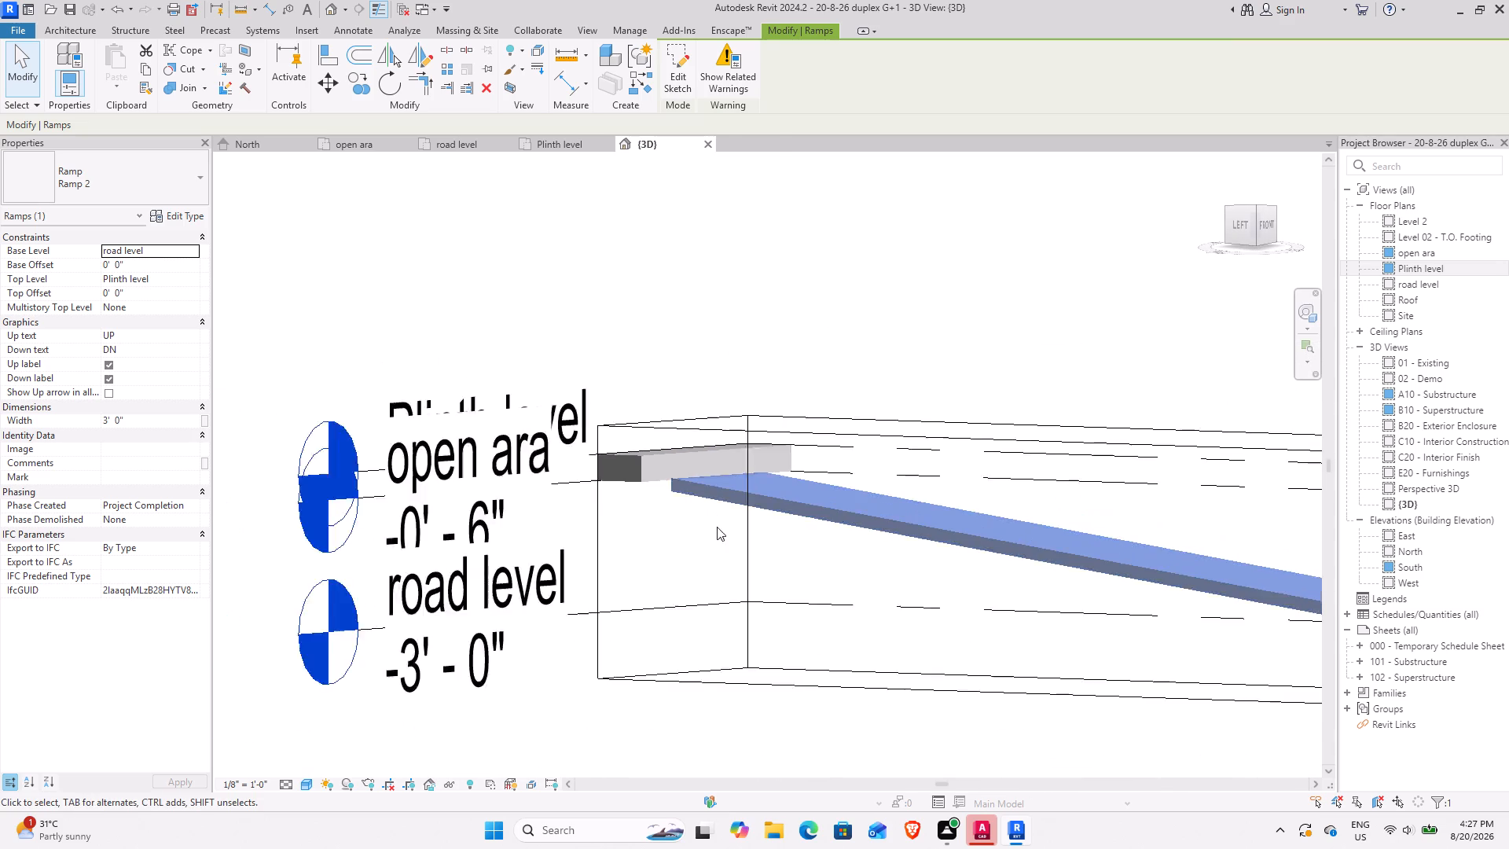
{"action": "middle_click_drag", "start_coordinate": [828, 552], "coordinate": [341, 364]}
{"action": "middle_click_drag", "start_coordinate": [823, 444], "coordinate": [954, 386]}
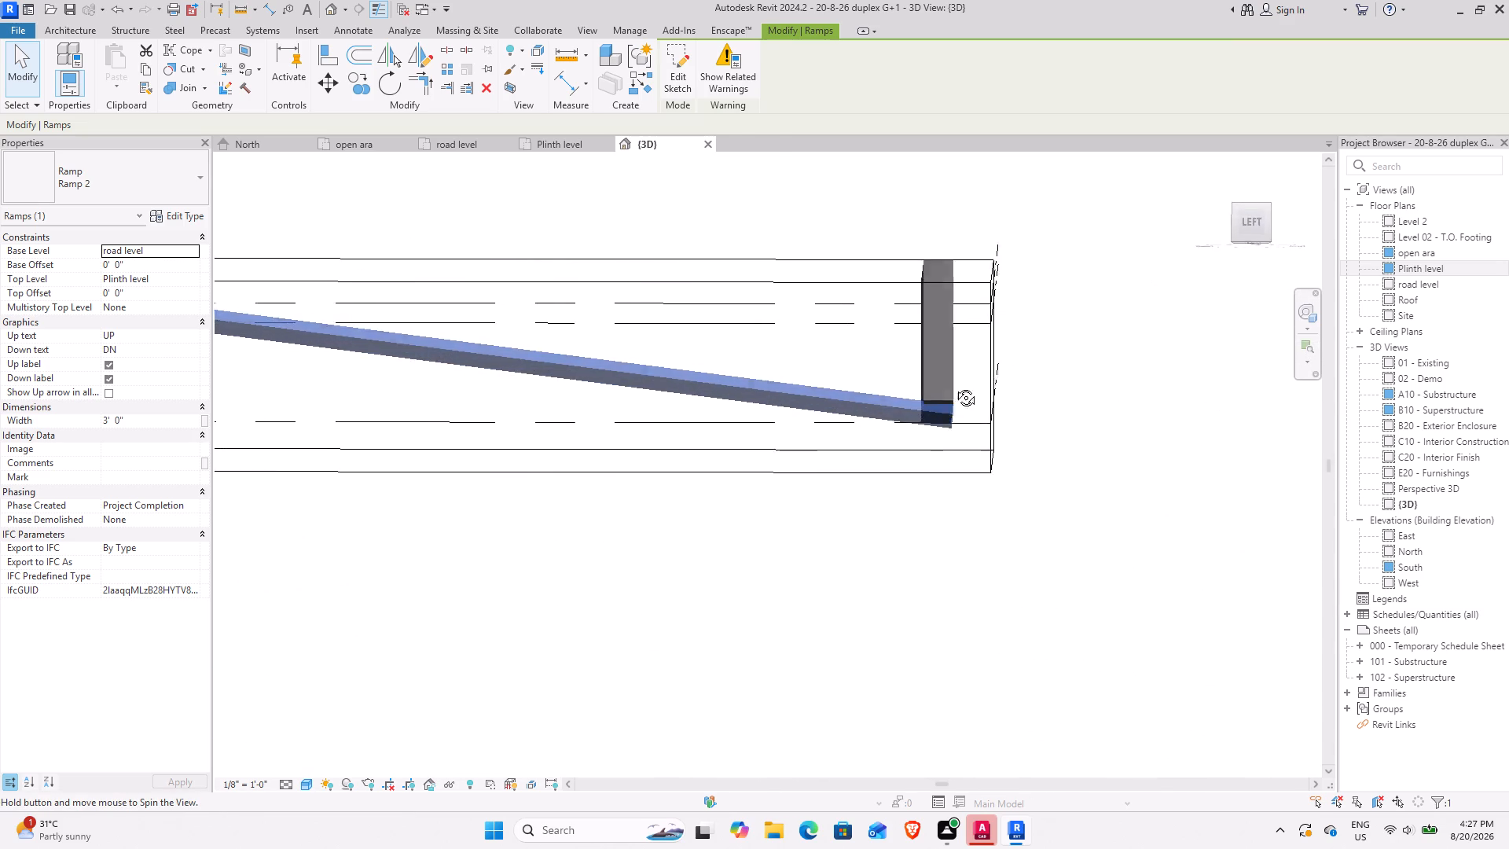
{"action": "middle_click_drag", "start_coordinate": [954, 386], "coordinate": [920, 430]}
{"action": "middle_click_drag", "start_coordinate": [945, 413], "coordinate": [864, 482]}
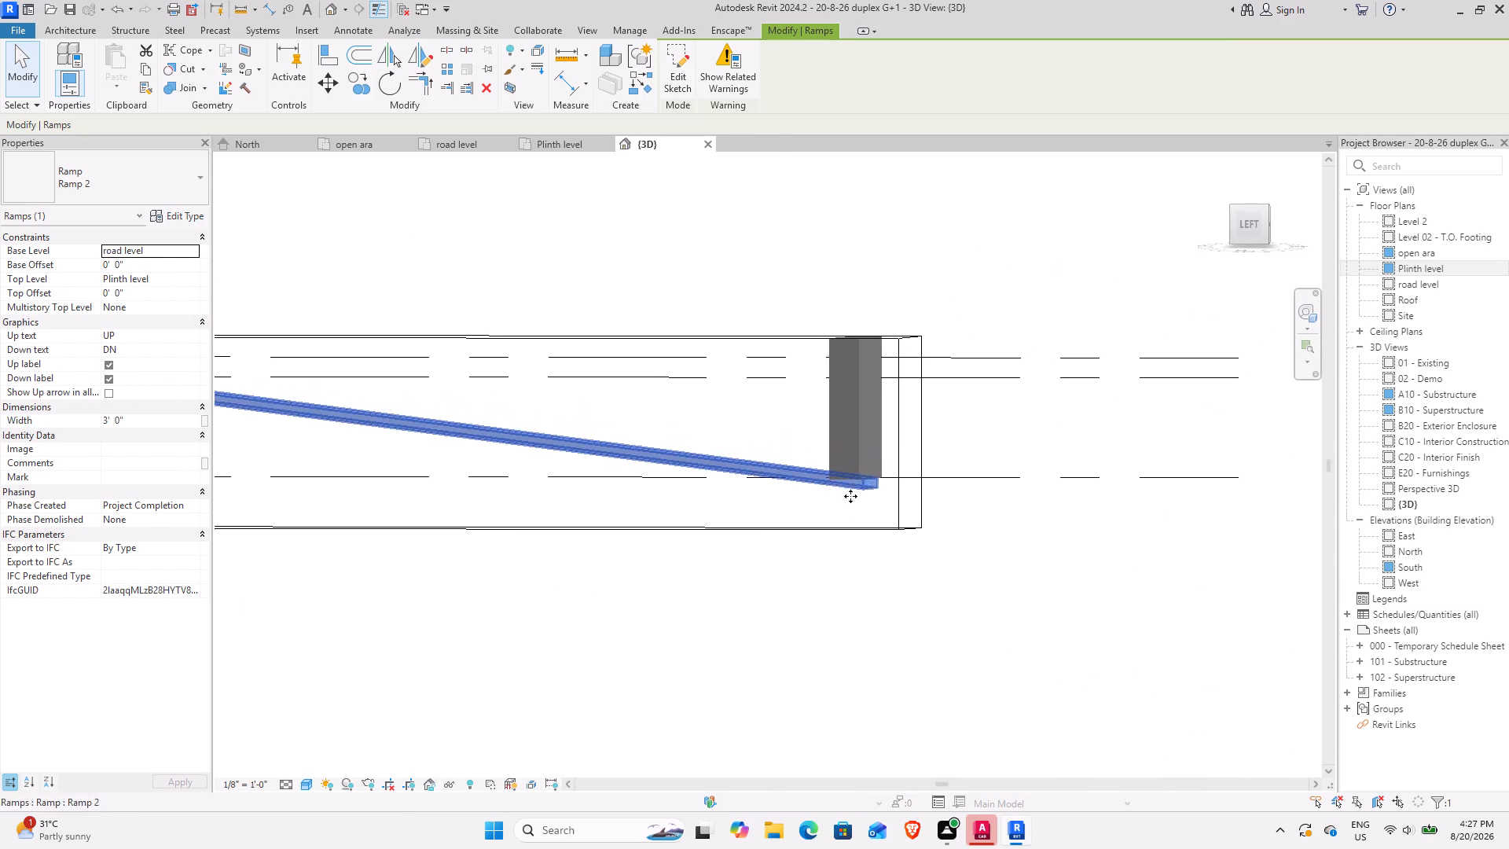
{"action": "scroll", "coordinate": [817, 442], "scroll_direction": "up", "scroll_amount": 6}
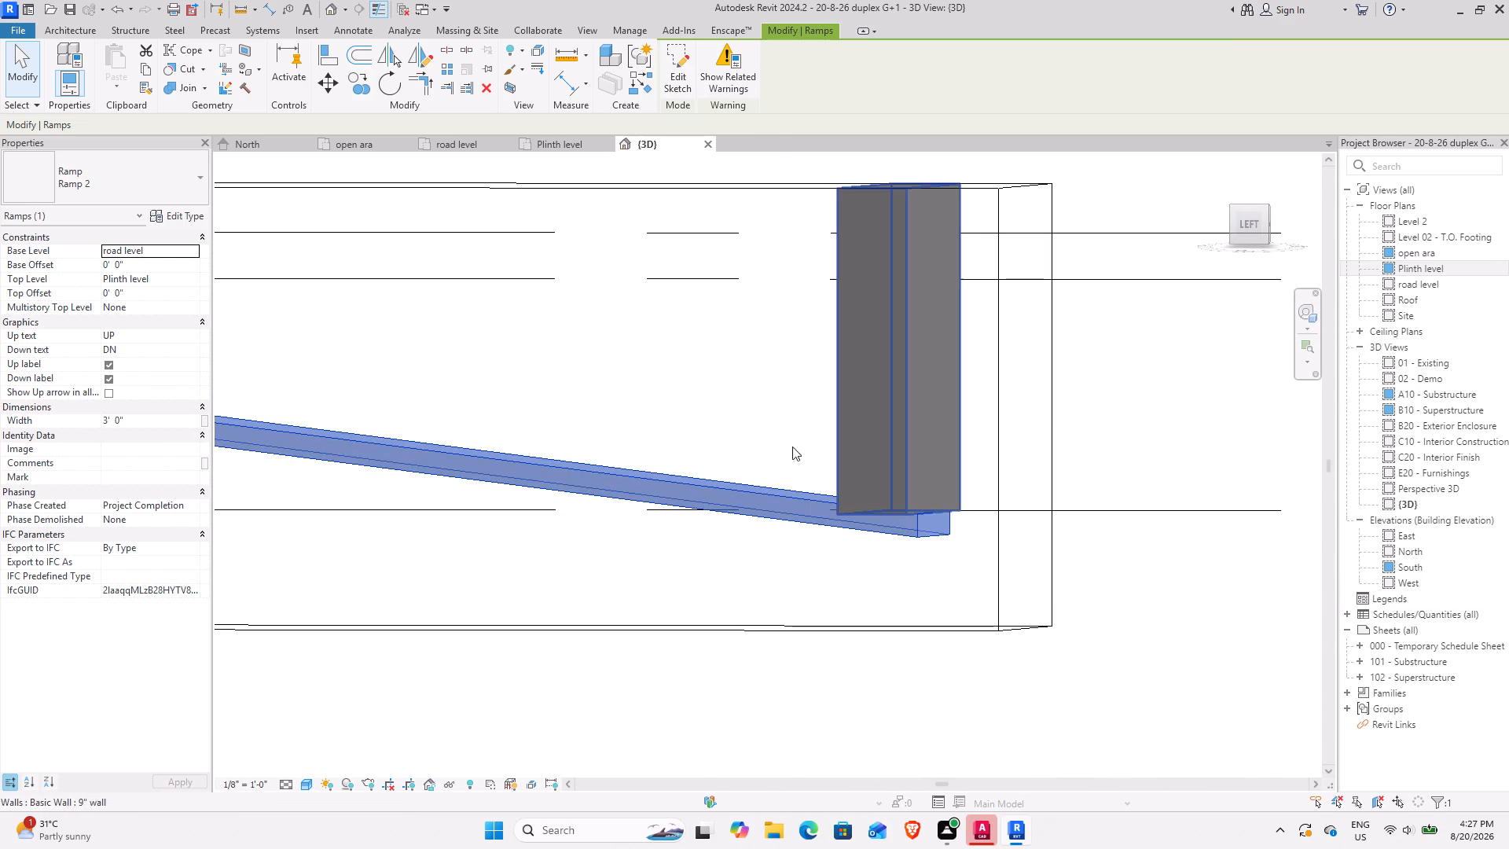
{"action": "scroll", "coordinate": [722, 516], "scroll_direction": "down", "scroll_amount": 3}
{"action": "middle_click_drag", "start_coordinate": [691, 540], "coordinate": [1021, 538]}
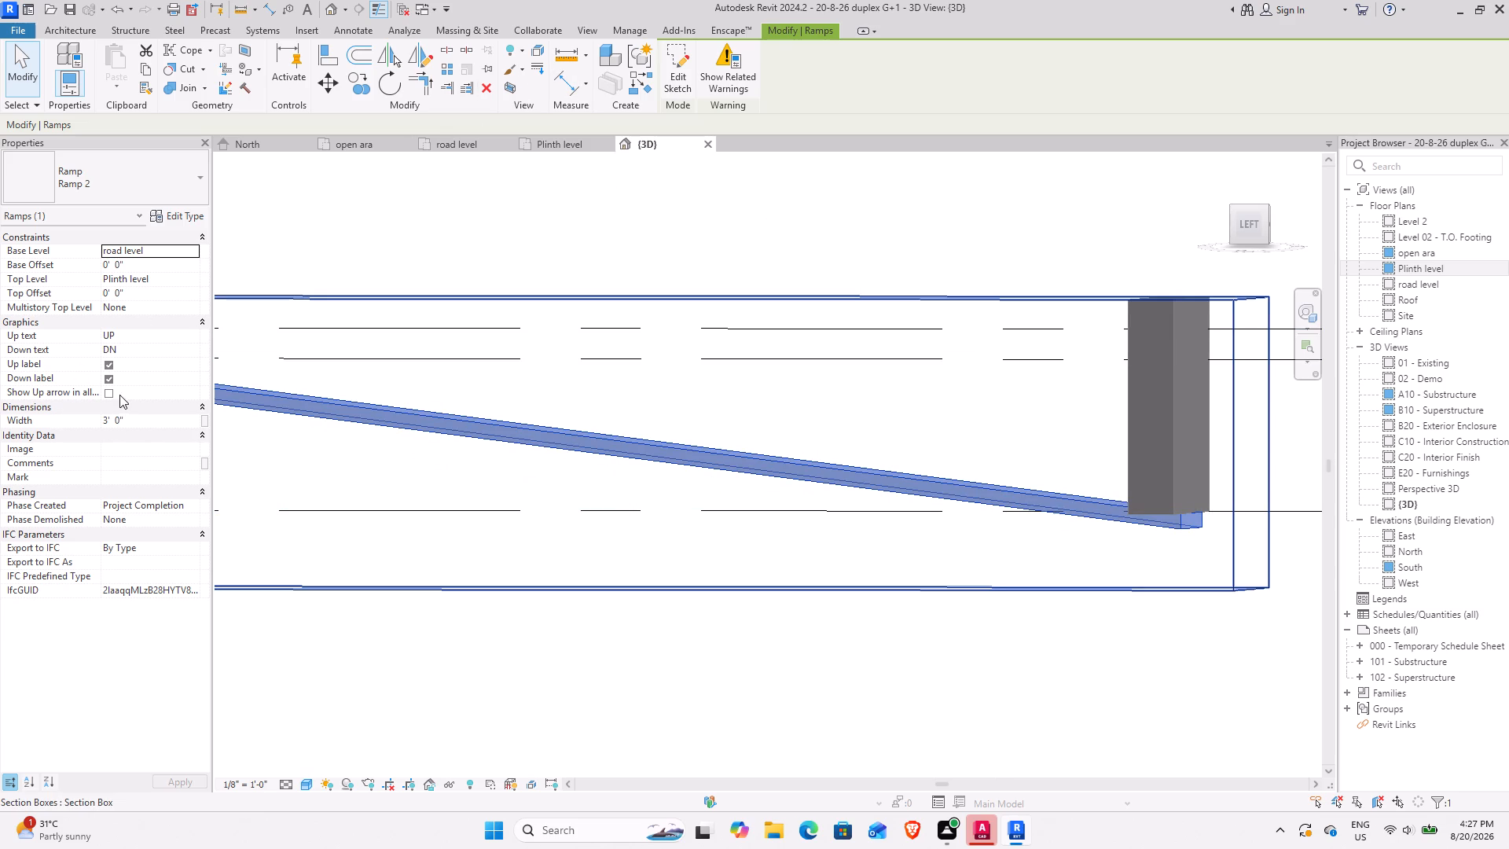
Turn off the 3D view's section box to show the whole model again.
{"action": "key", "text": "Escape"}
{"action": "key", "text": "Escape"}
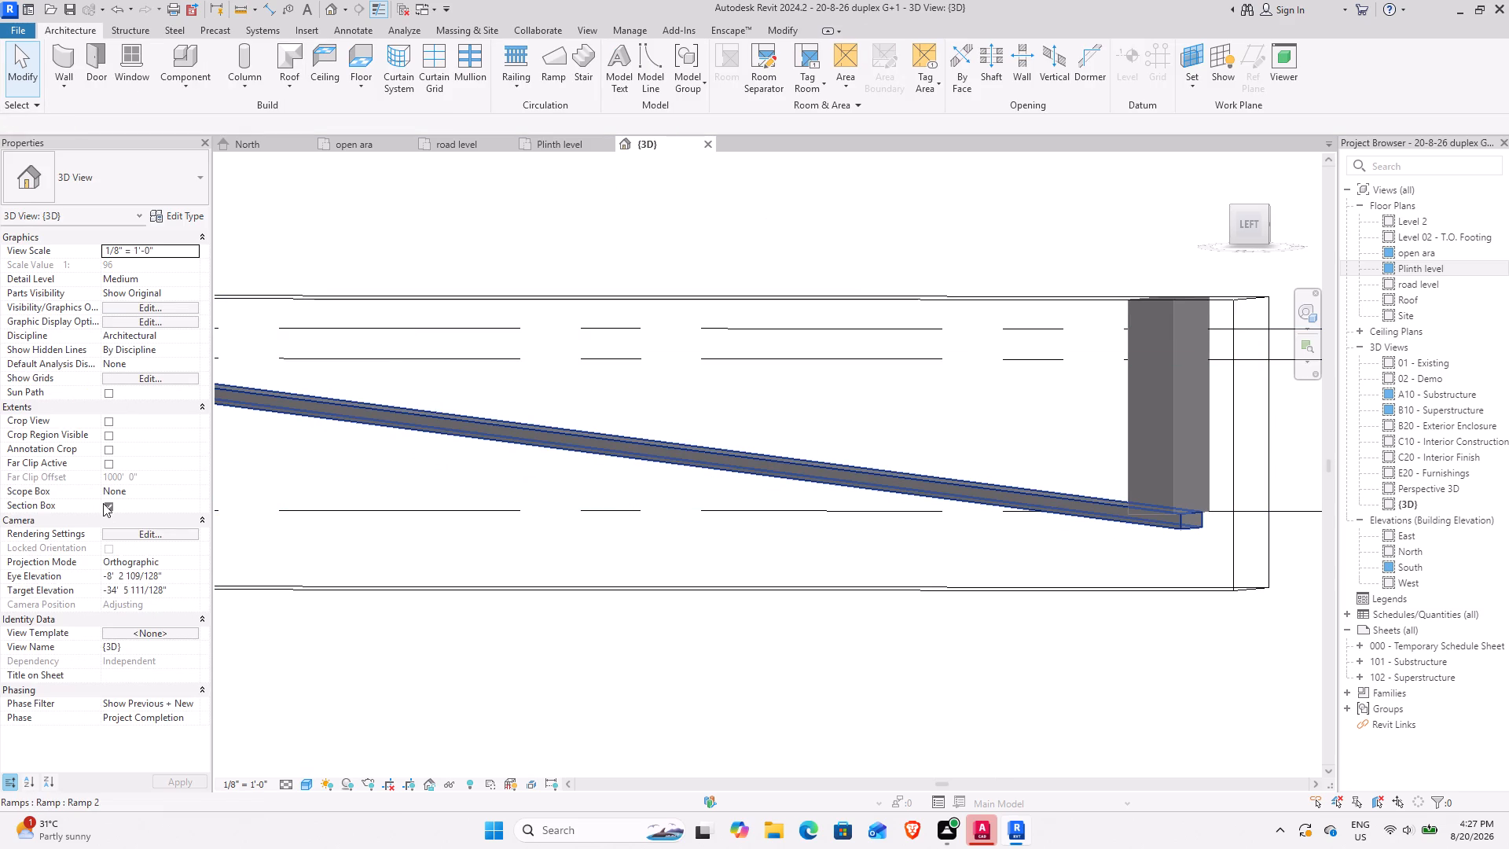
{"action": "left_click", "coordinate": [105, 501]}
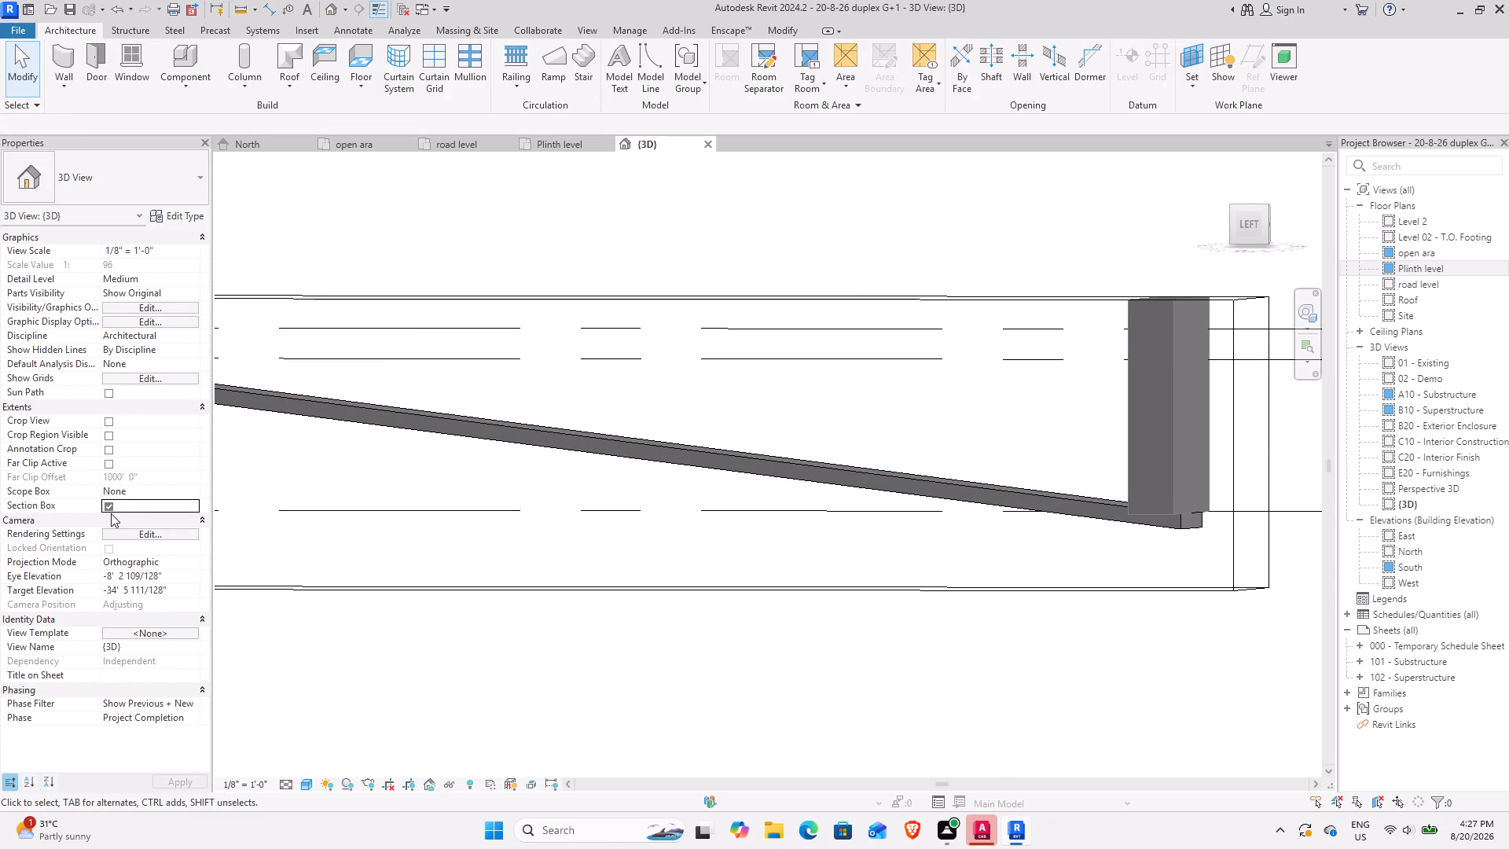
{"action": "left_click", "coordinate": [111, 506]}
Open the ramp's sketch for editing in the Plinth level plan and align its west boundary with the west 9" compound wall's centerline.
{"action": "scroll", "coordinate": [355, 462], "scroll_direction": "down", "scroll_amount": 4}
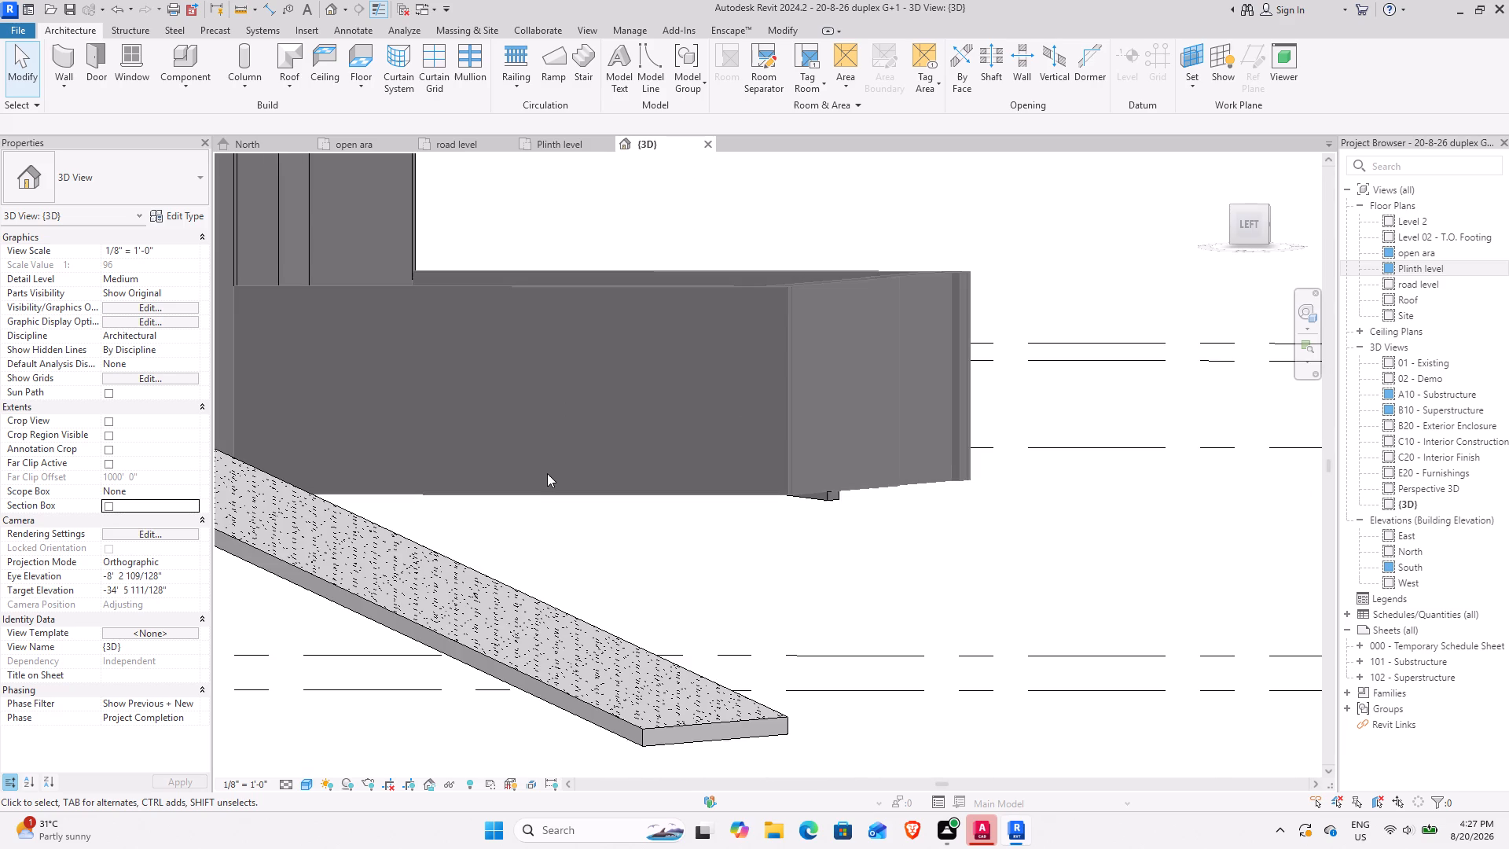
{"action": "middle_click_drag", "start_coordinate": [550, 462], "coordinate": [405, 550], "text": "shift"}
{"action": "scroll", "coordinate": [437, 514], "scroll_direction": "down", "scroll_amount": 4}
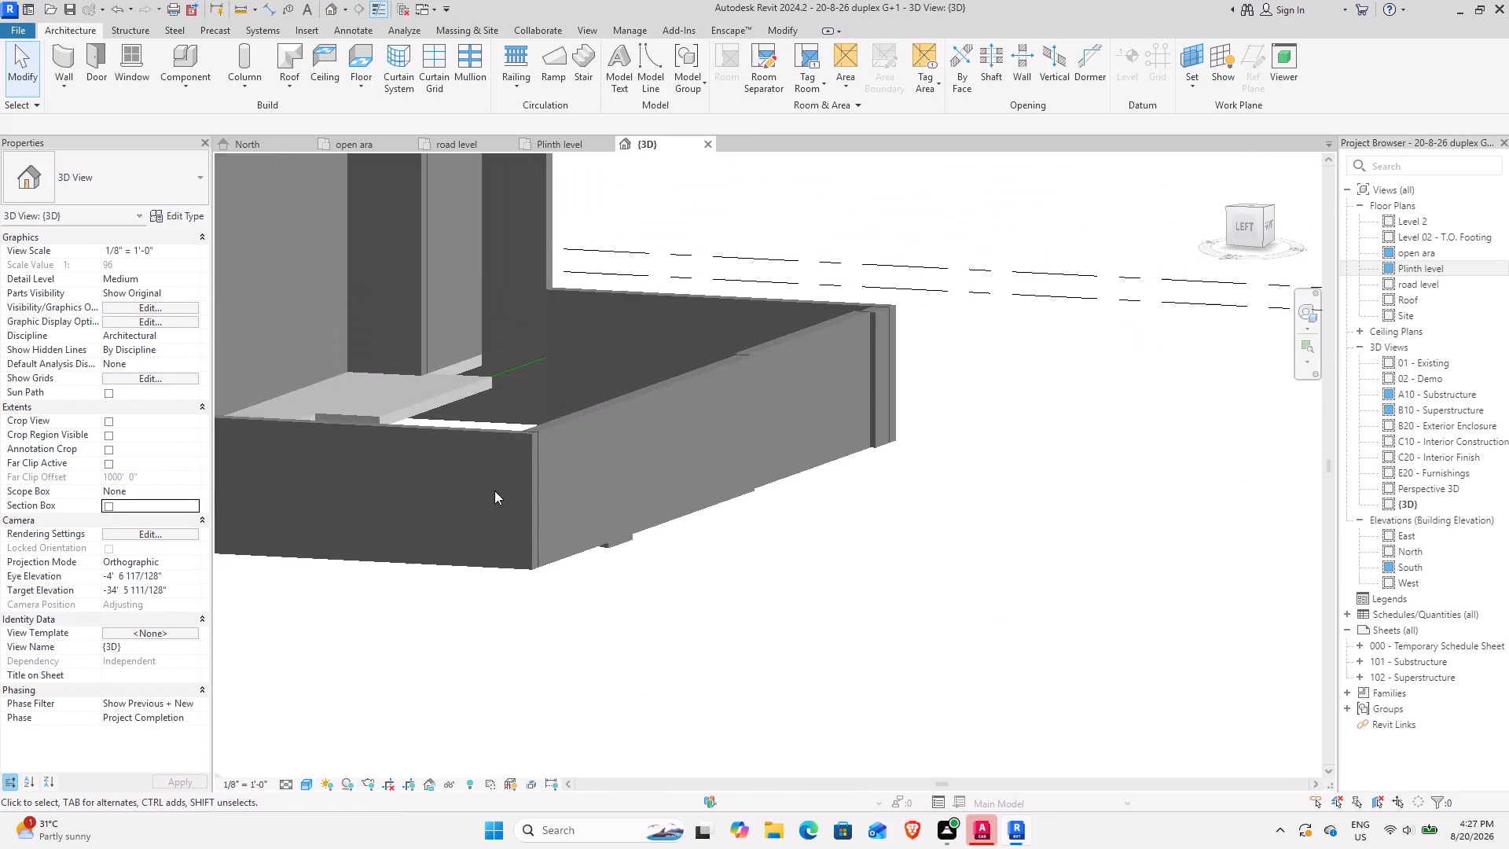
{"action": "middle_click_drag", "start_coordinate": [461, 498], "coordinate": [295, 588], "text": "shift"}
{"action": "middle_click_drag", "start_coordinate": [456, 472], "coordinate": [449, 674], "text": "shift"}
{"action": "middle_click_drag", "start_coordinate": [487, 629], "coordinate": [562, 558]}
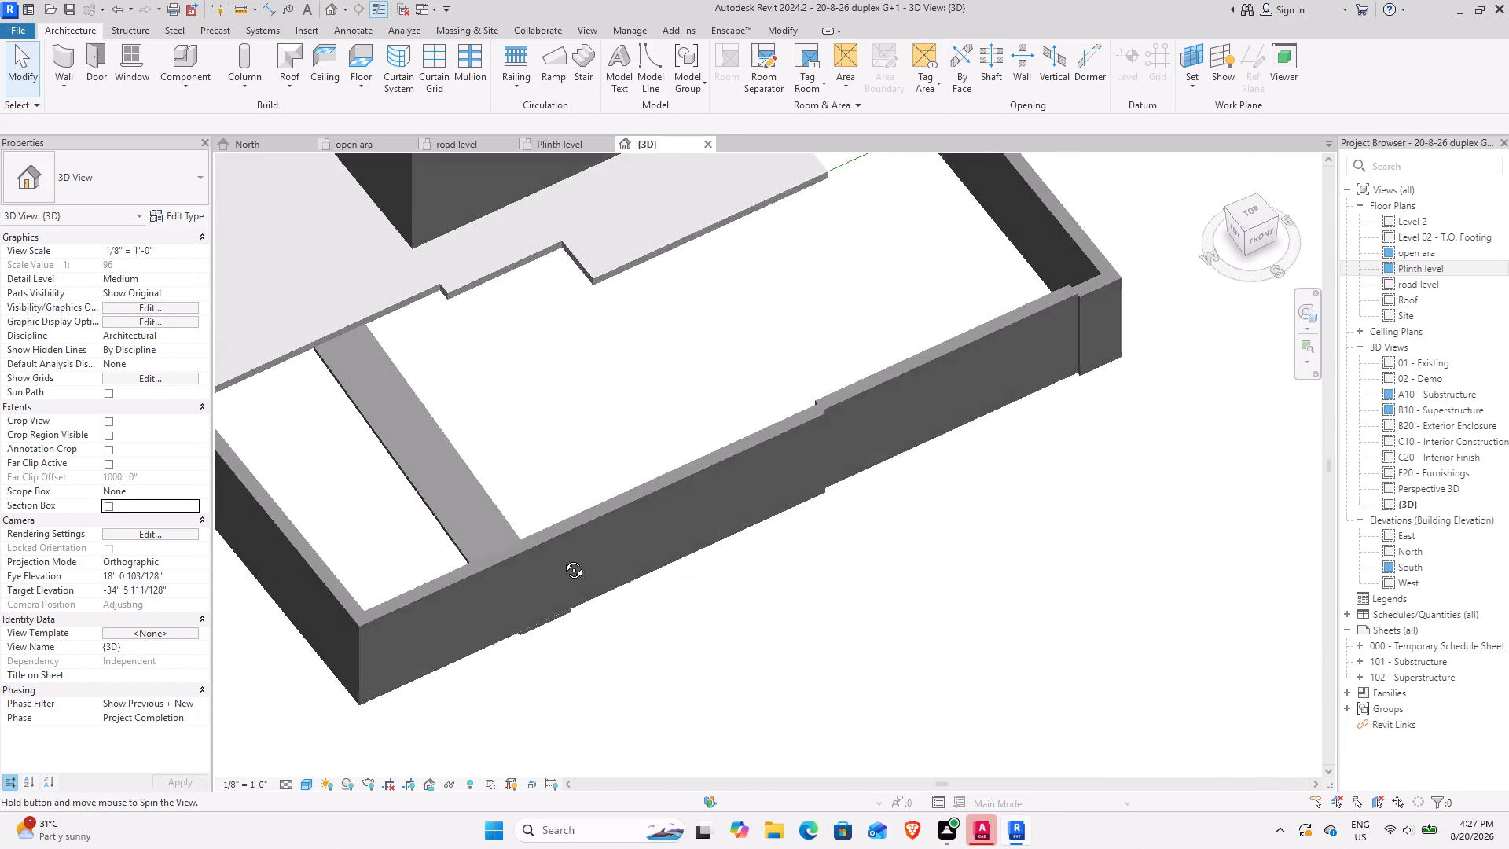
{"action": "middle_click_drag", "start_coordinate": [562, 558], "coordinate": [553, 513]}
{"action": "left_click", "coordinate": [453, 459]}
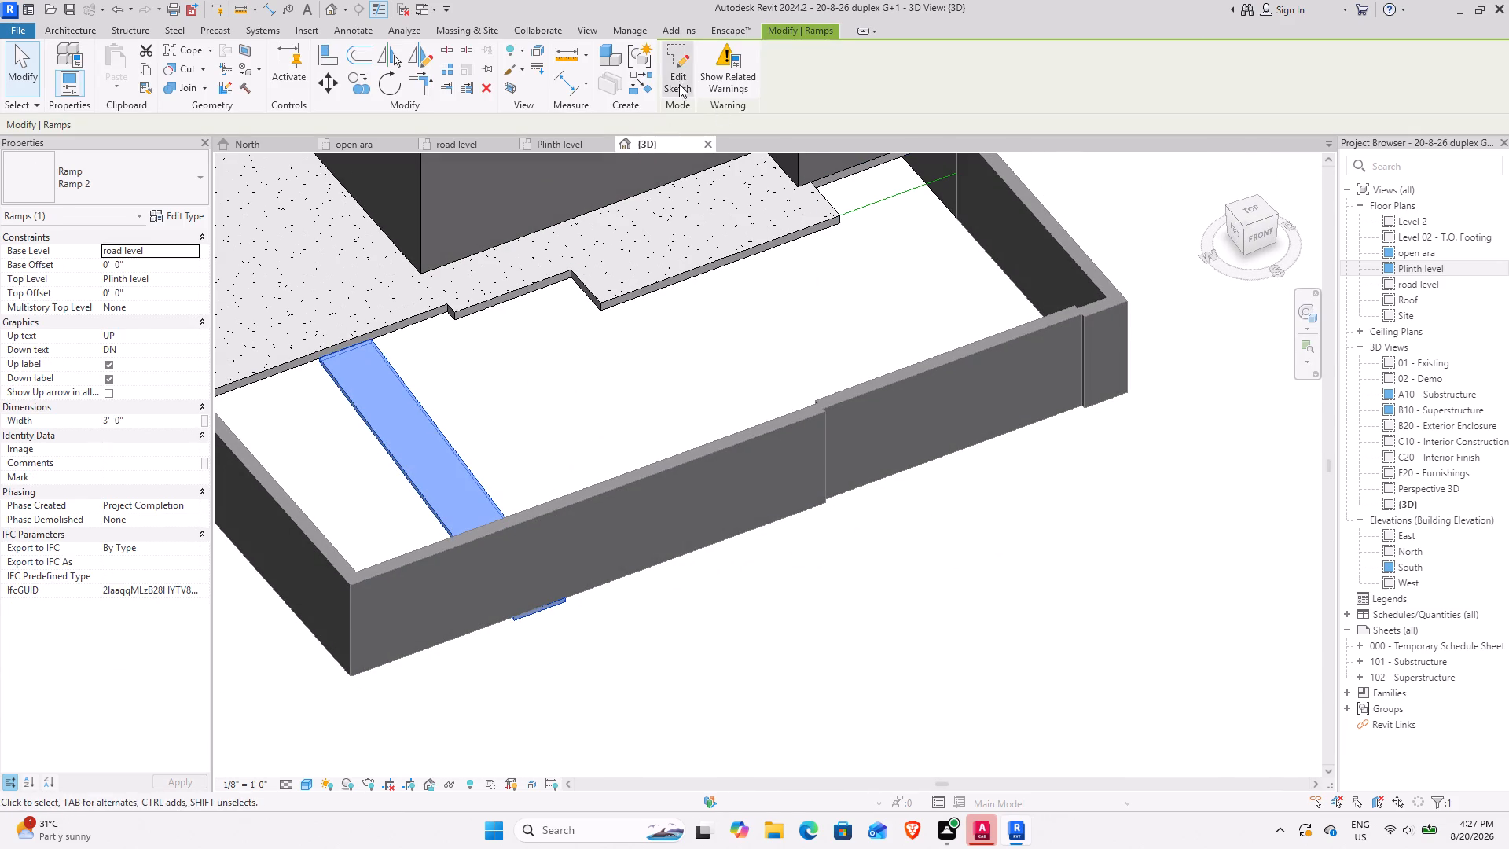
{"action": "left_click", "coordinate": [674, 74]}
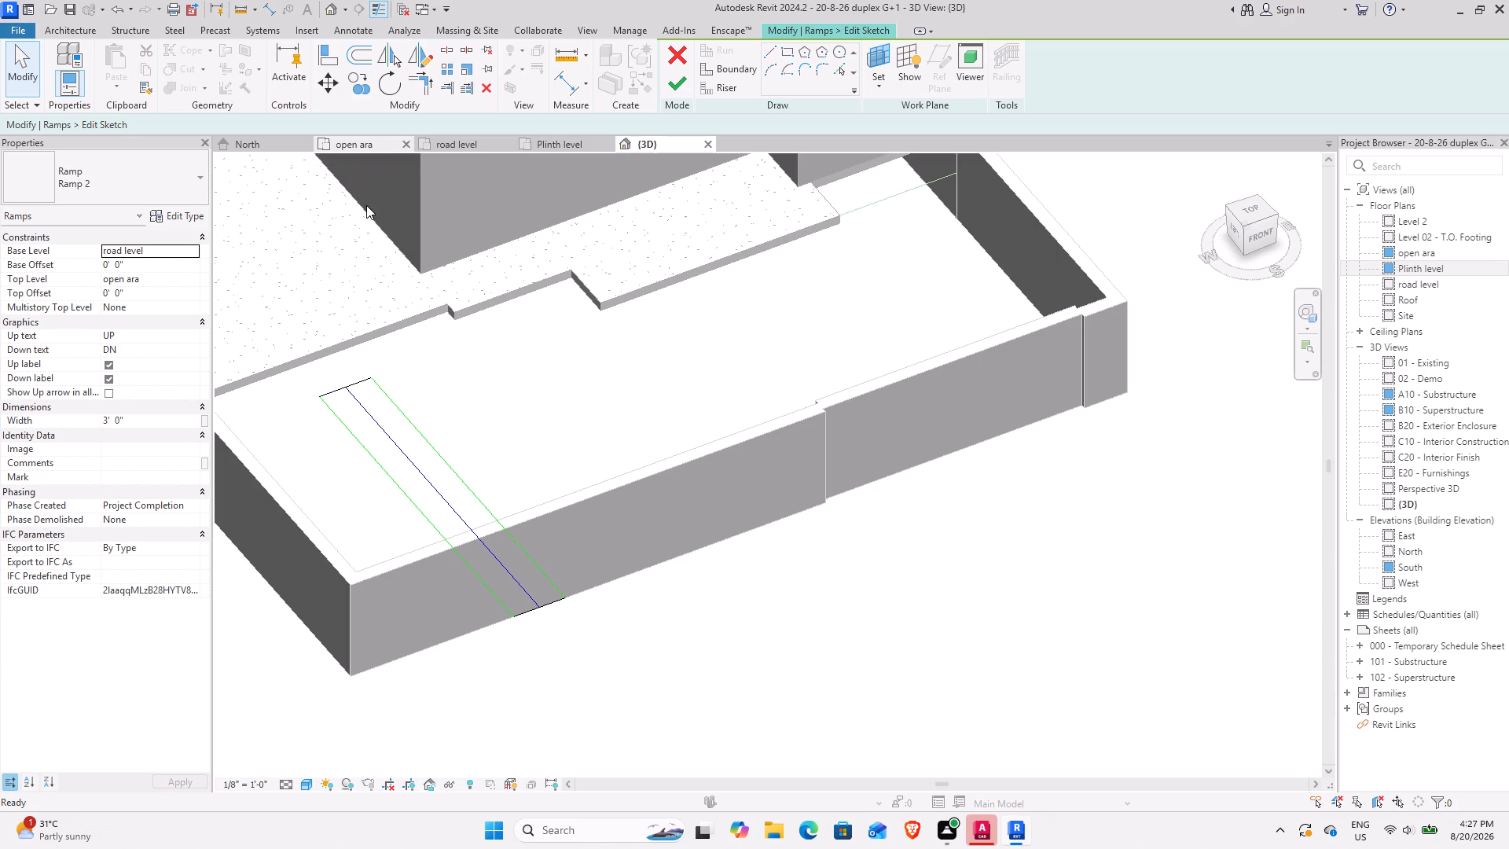
{"action": "left_click", "coordinate": [548, 138]}
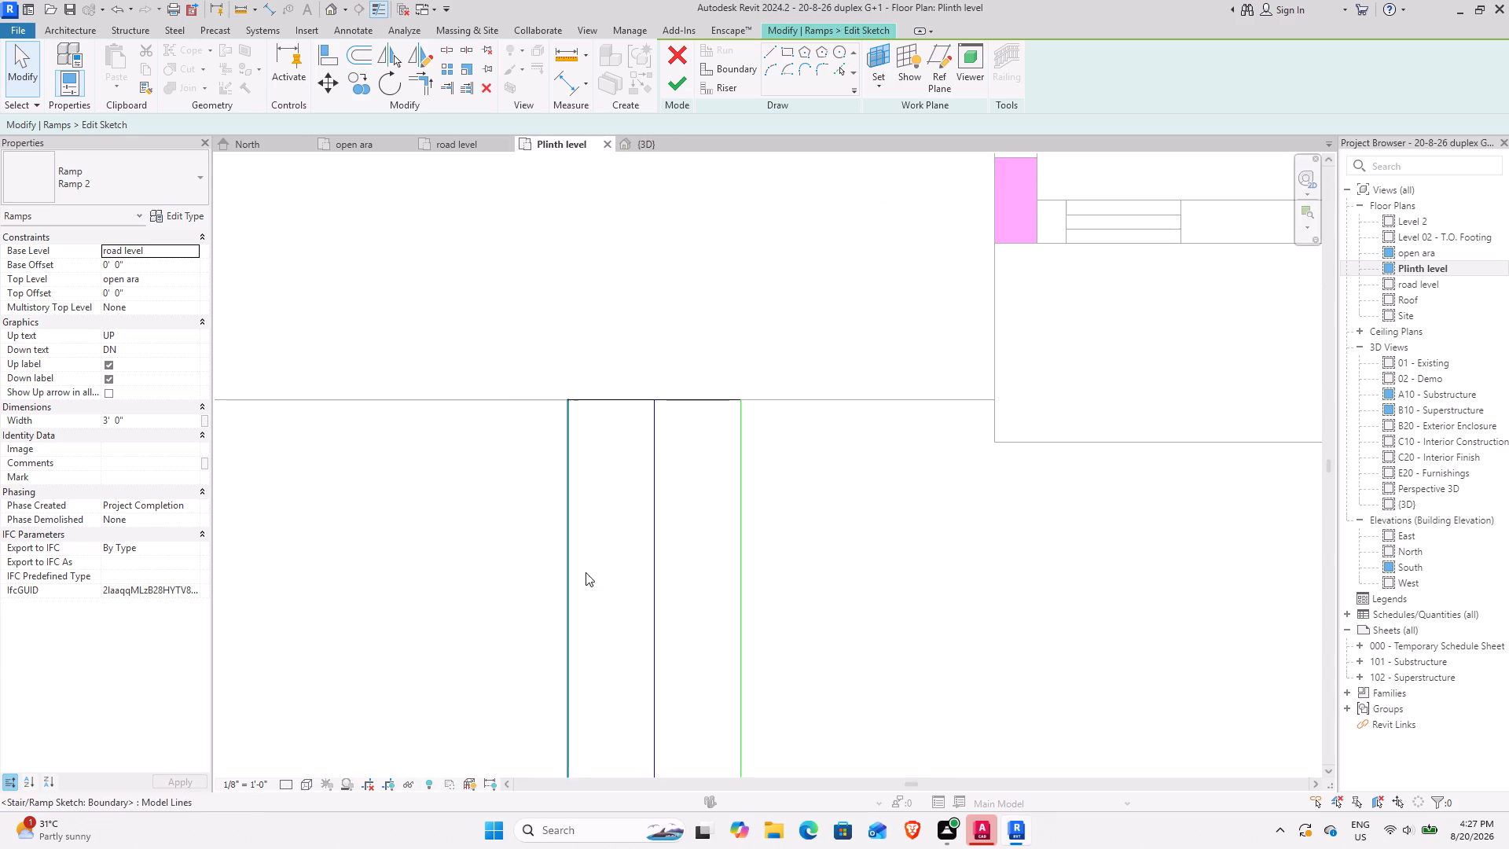
{"action": "scroll", "coordinate": [627, 549], "scroll_direction": "down", "scroll_amount": 8}
{"action": "middle_click_drag", "start_coordinate": [680, 478], "coordinate": [552, 210]}
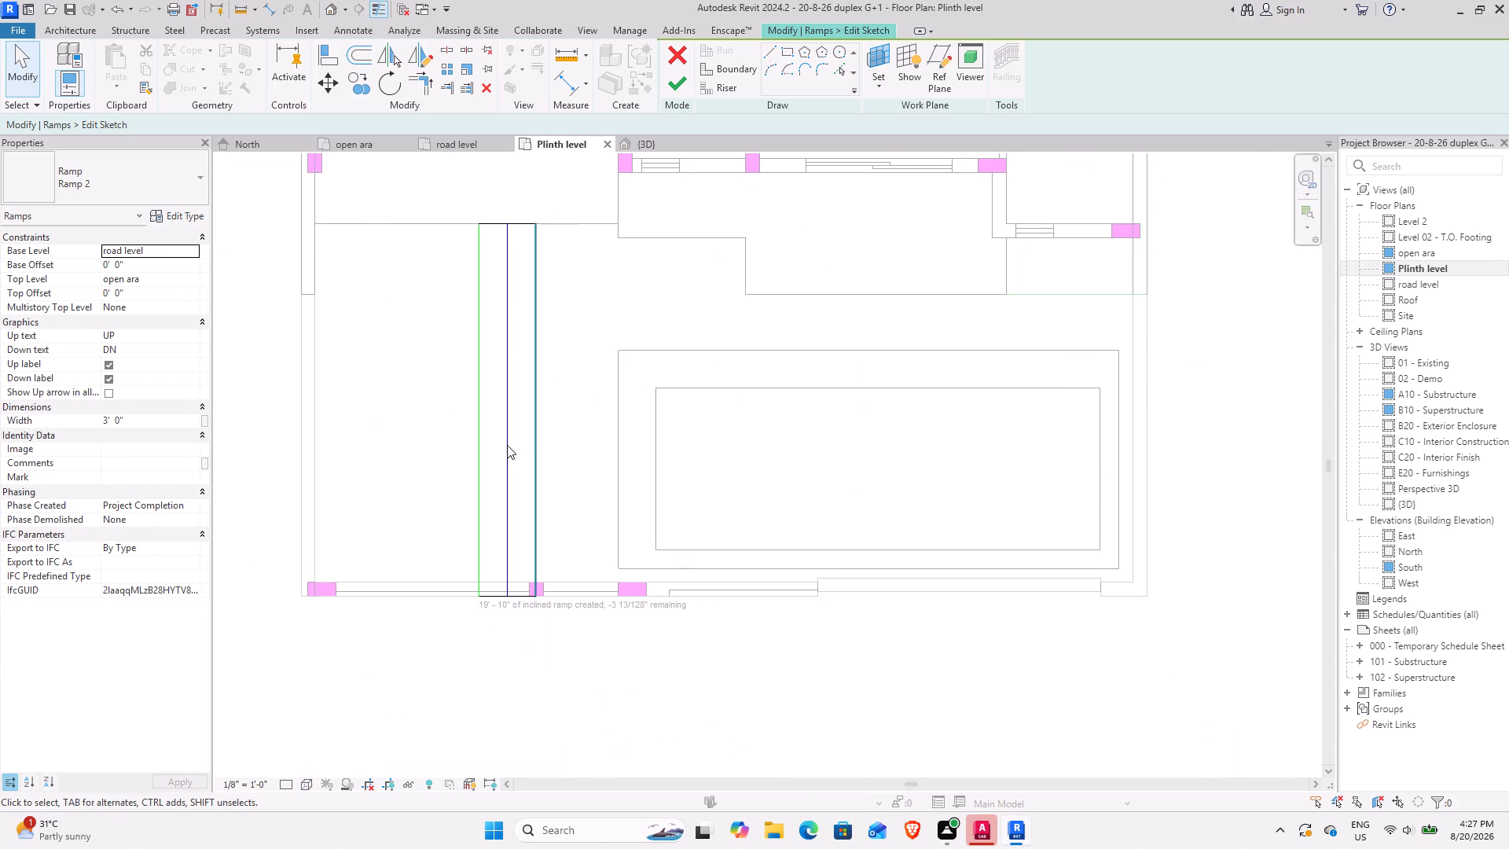
{"action": "scroll", "coordinate": [444, 564], "scroll_direction": "up", "scroll_amount": 4}
{"action": "scroll", "coordinate": [544, 464], "scroll_direction": "down", "scroll_amount": 3}
{"action": "middle_click_drag", "start_coordinate": [444, 425], "coordinate": [568, 600]}
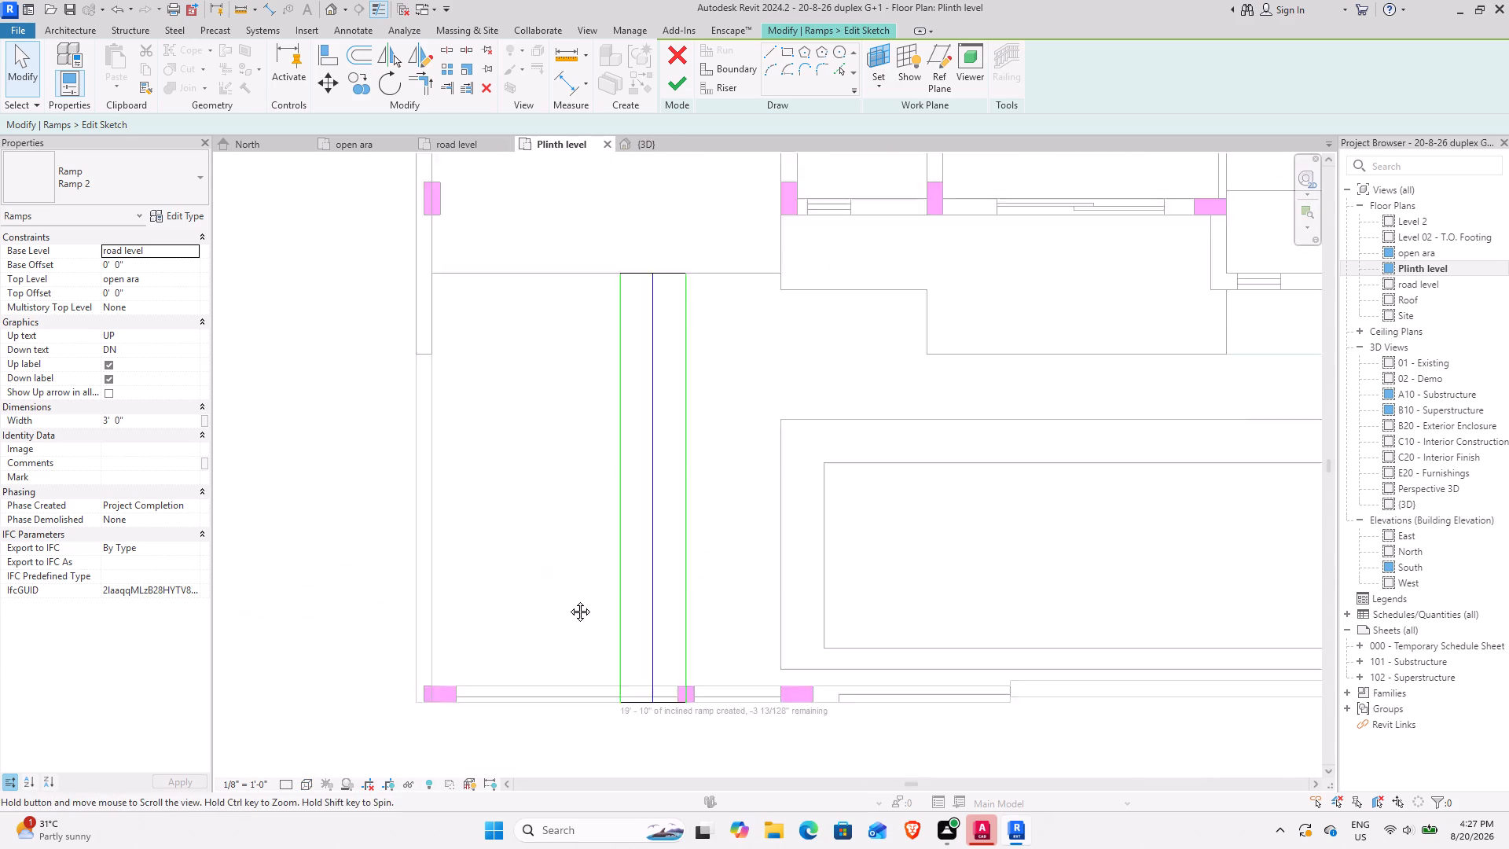
{"action": "middle_click_drag", "start_coordinate": [568, 600], "coordinate": [581, 617]}
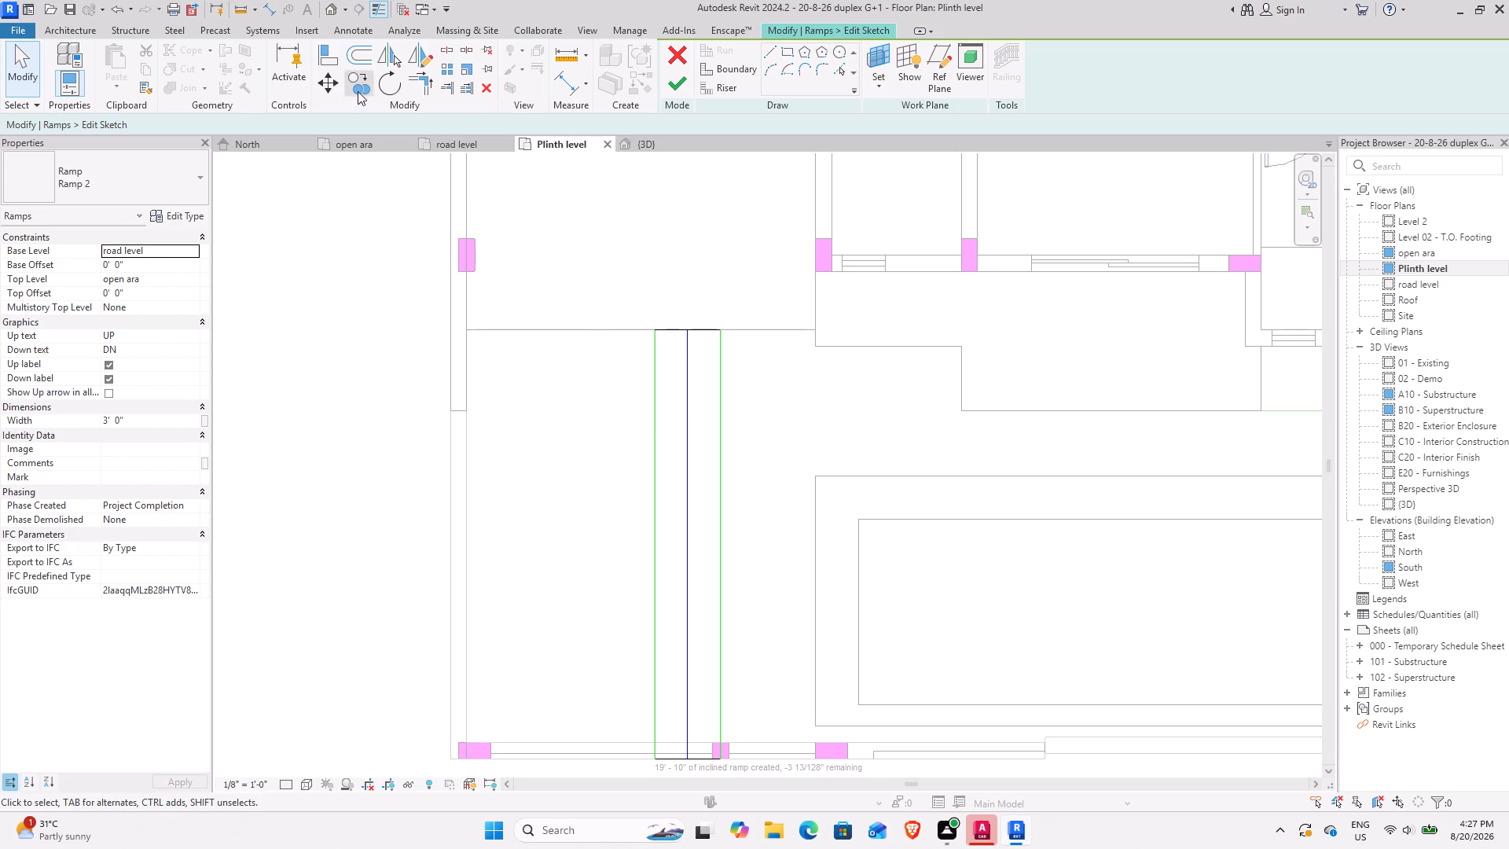
{"action": "left_click", "coordinate": [332, 57]}
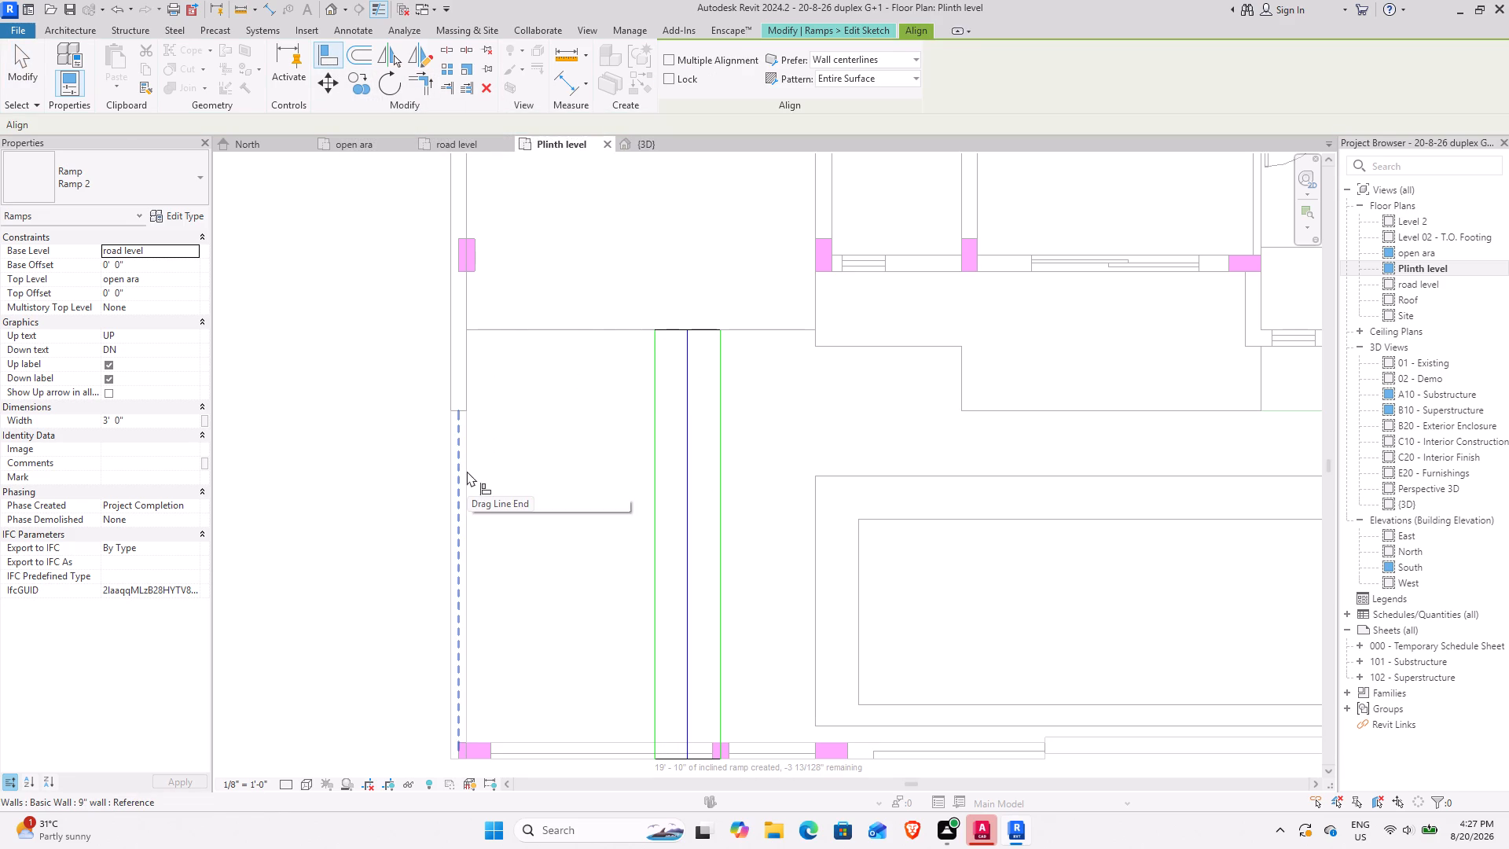
{"action": "left_click", "coordinate": [467, 471]}
{"action": "left_click", "coordinate": [648, 459]}
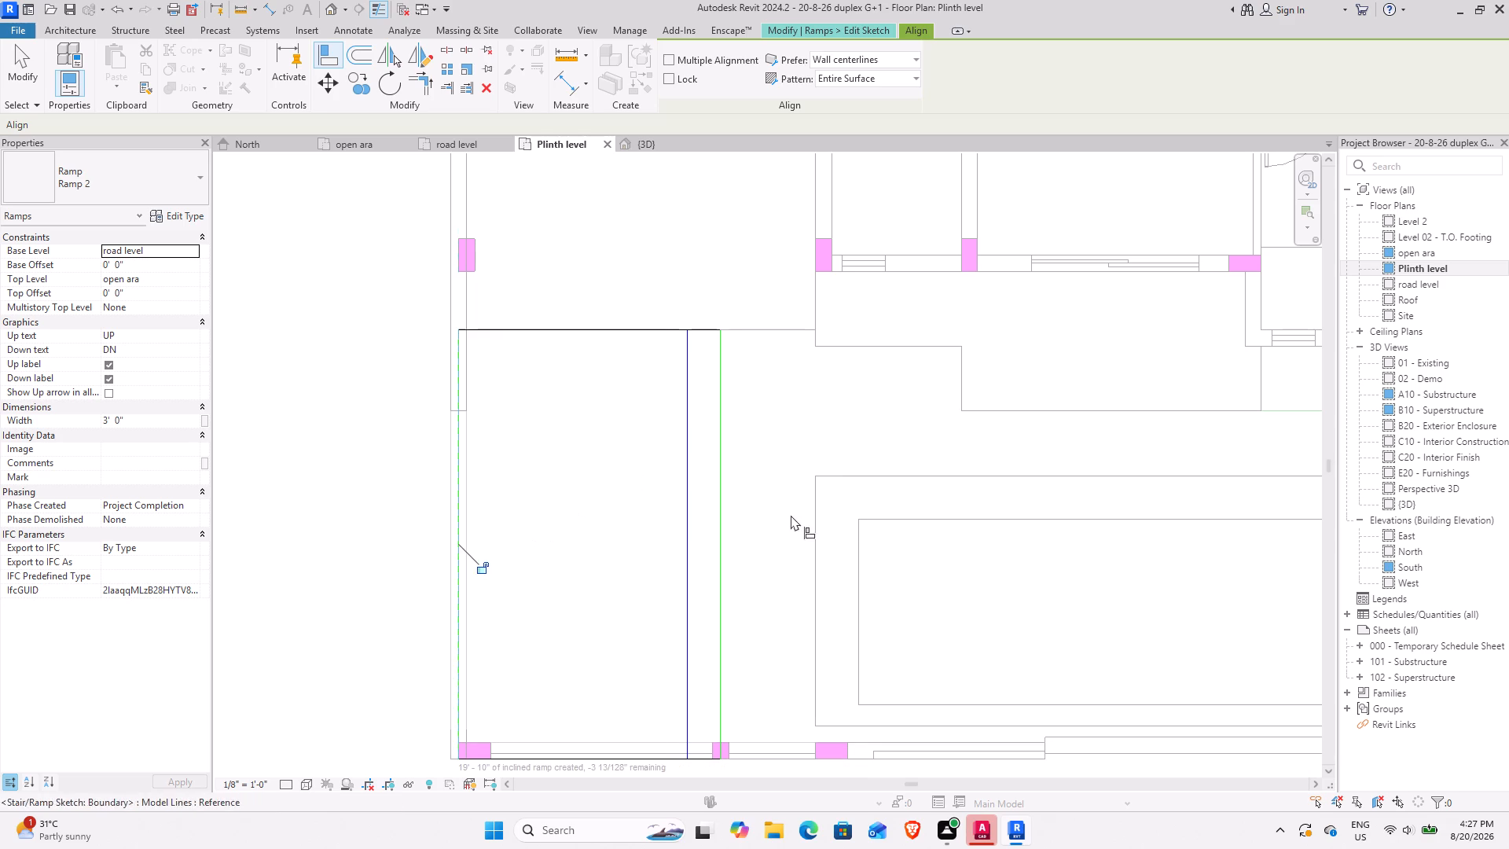
Align the ramp sketch's east boundary with the east 9" compound wall's centerline and finish the sketch.
{"action": "middle_click_drag", "start_coordinate": [849, 506], "coordinate": [630, 467]}
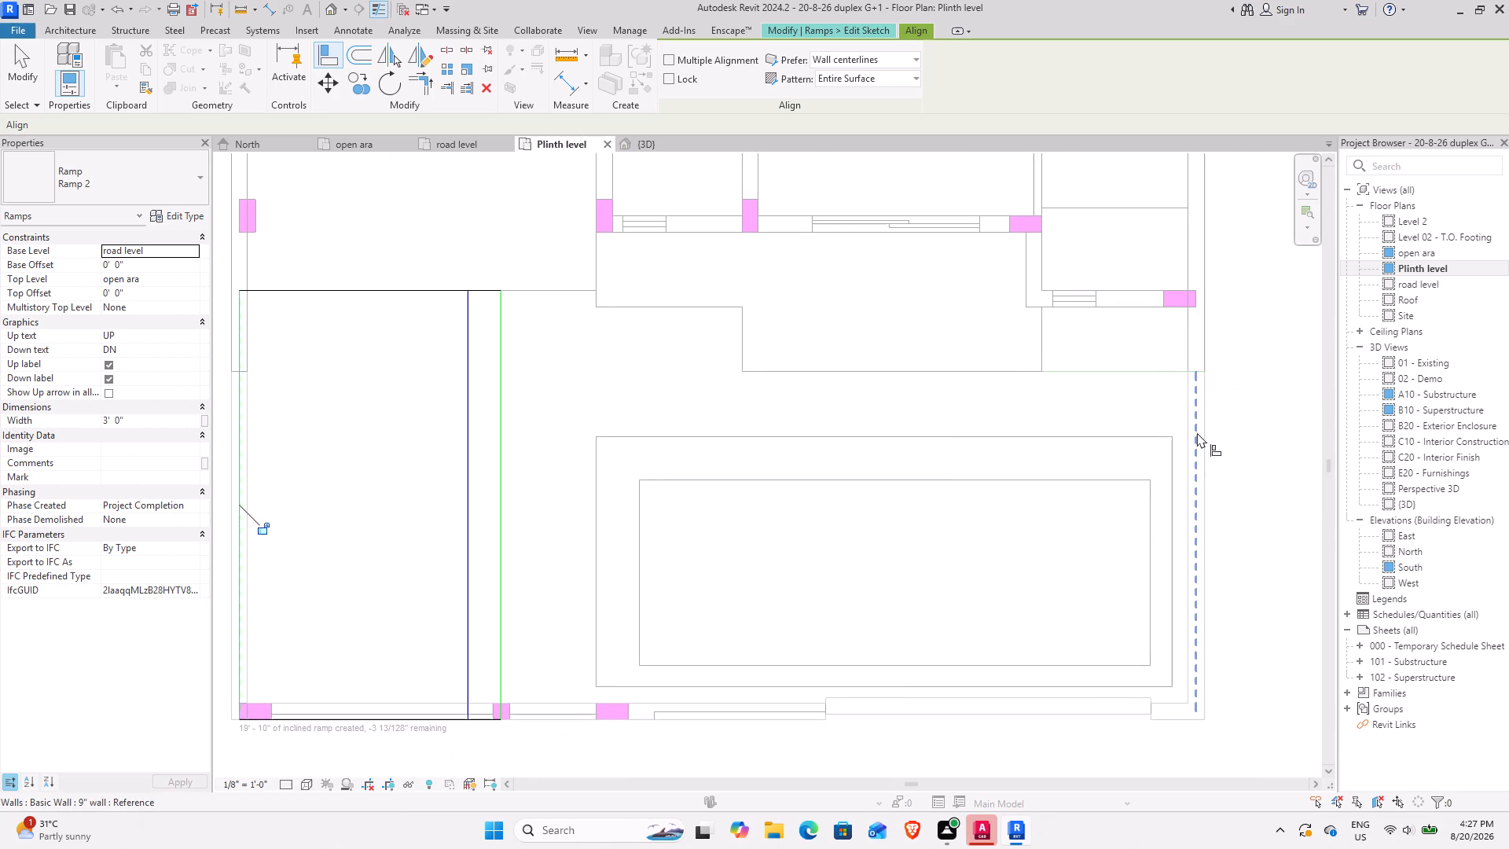
{"action": "left_click", "coordinate": [1197, 432]}
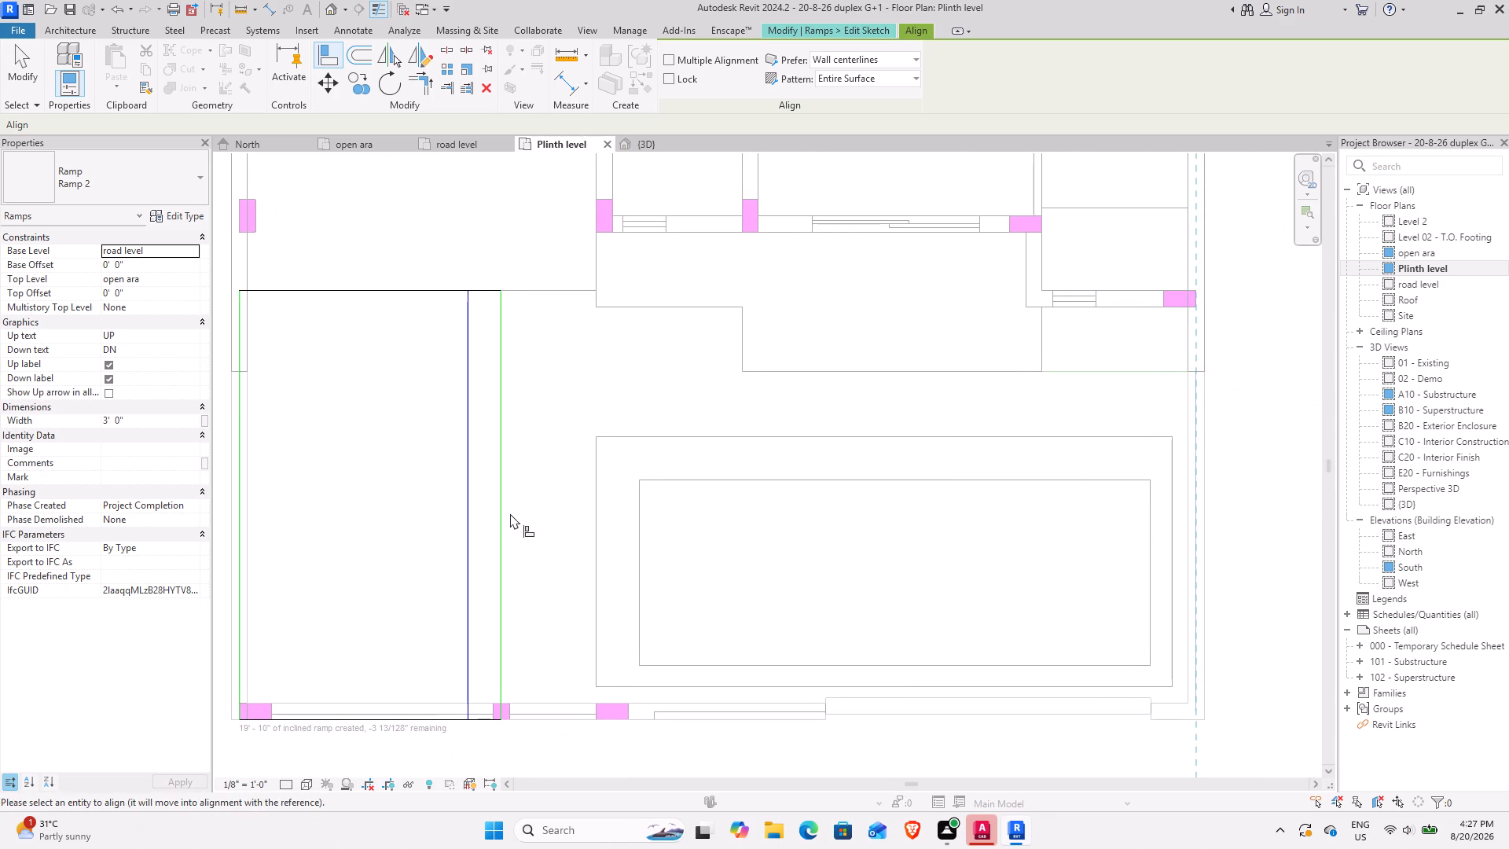
{"action": "left_click", "coordinate": [506, 513]}
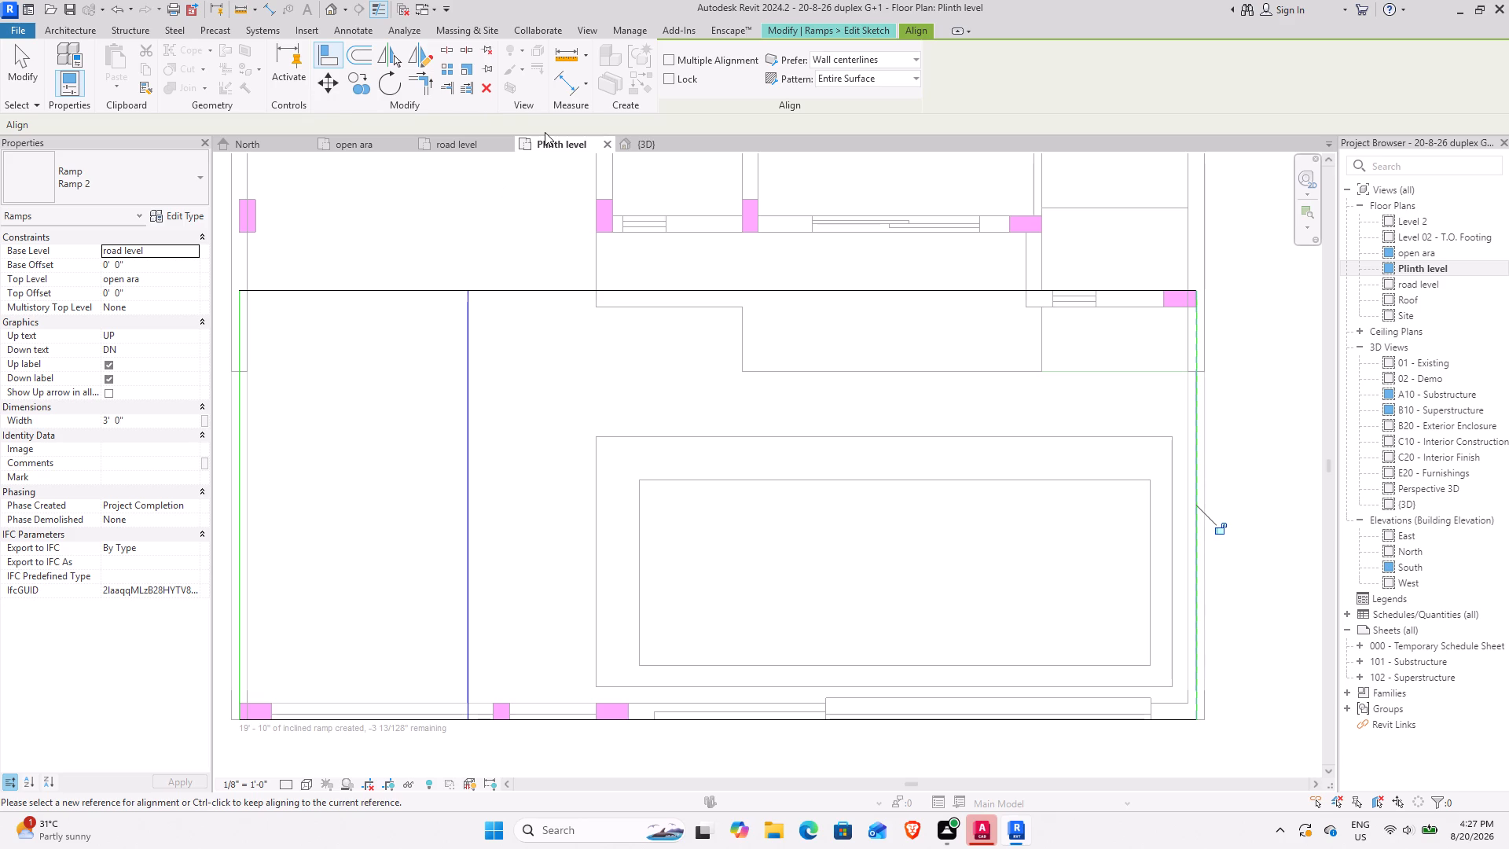
{"action": "key", "text": "Escape"}
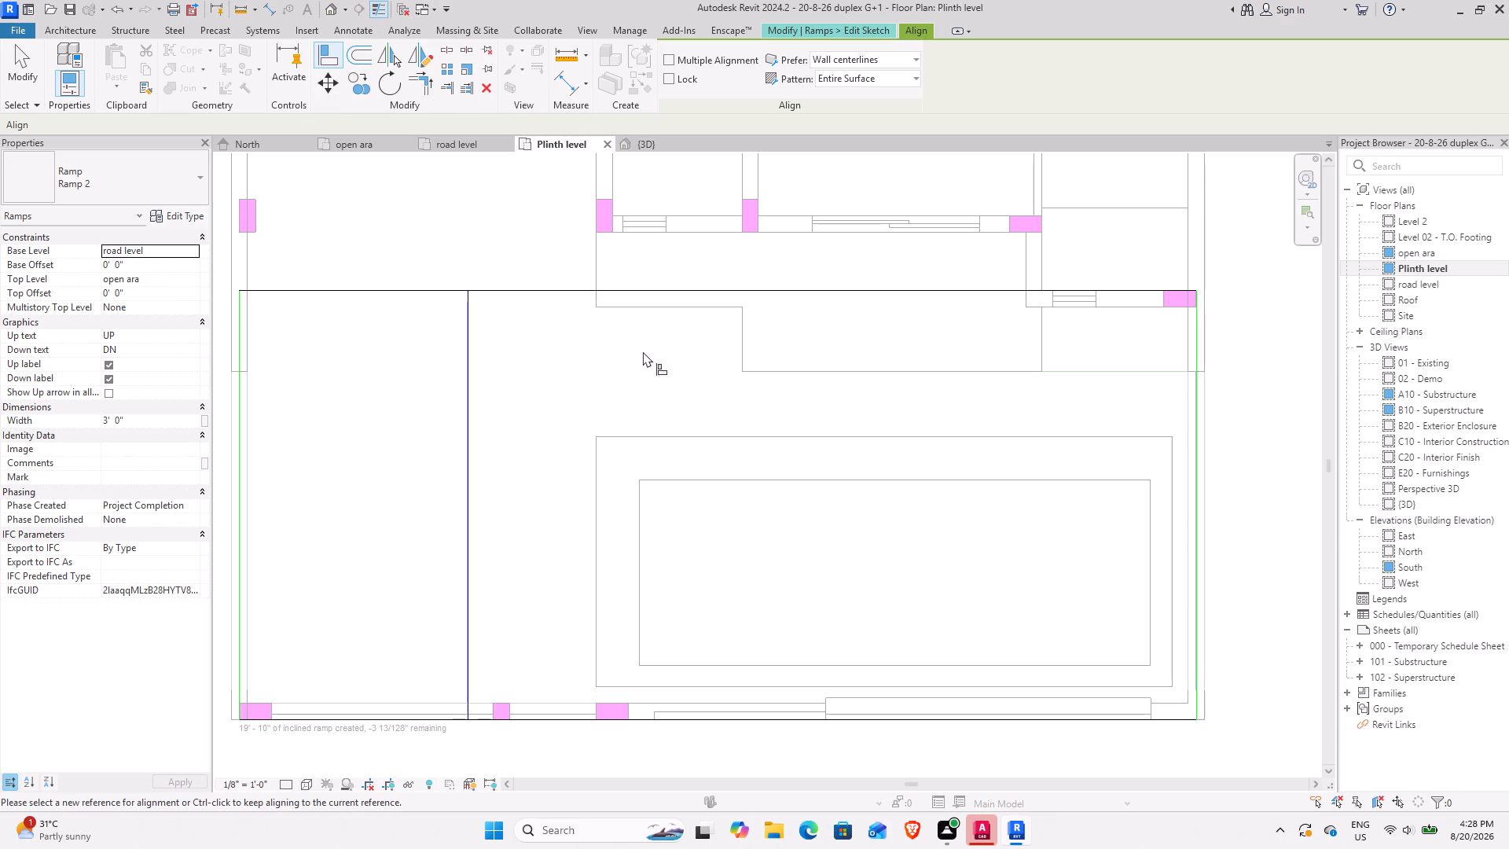
{"action": "middle_click_drag", "start_coordinate": [621, 369], "coordinate": [560, 369]}
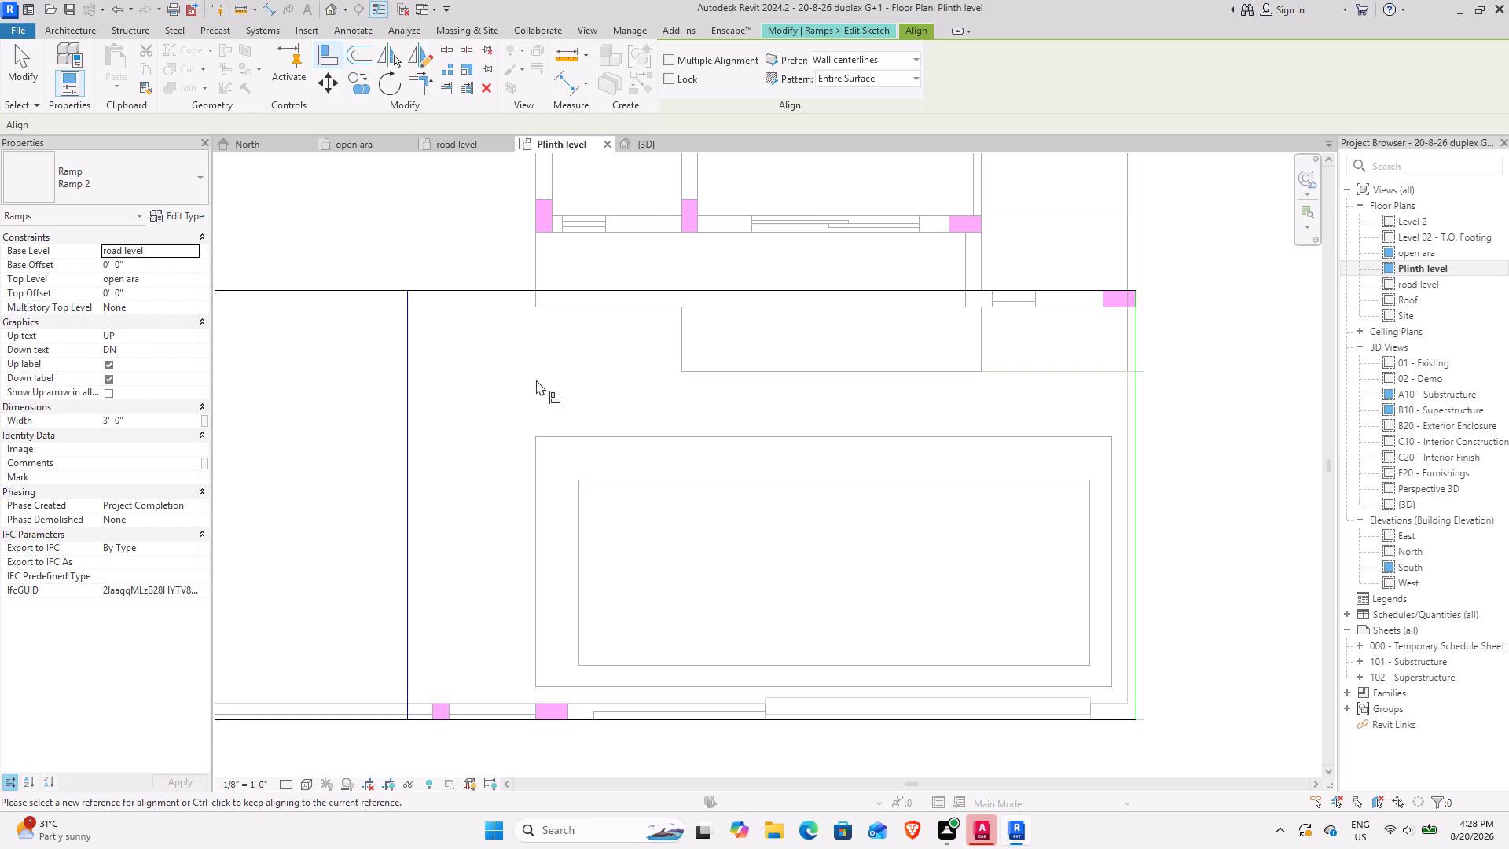
{"action": "key", "text": "Escape"}
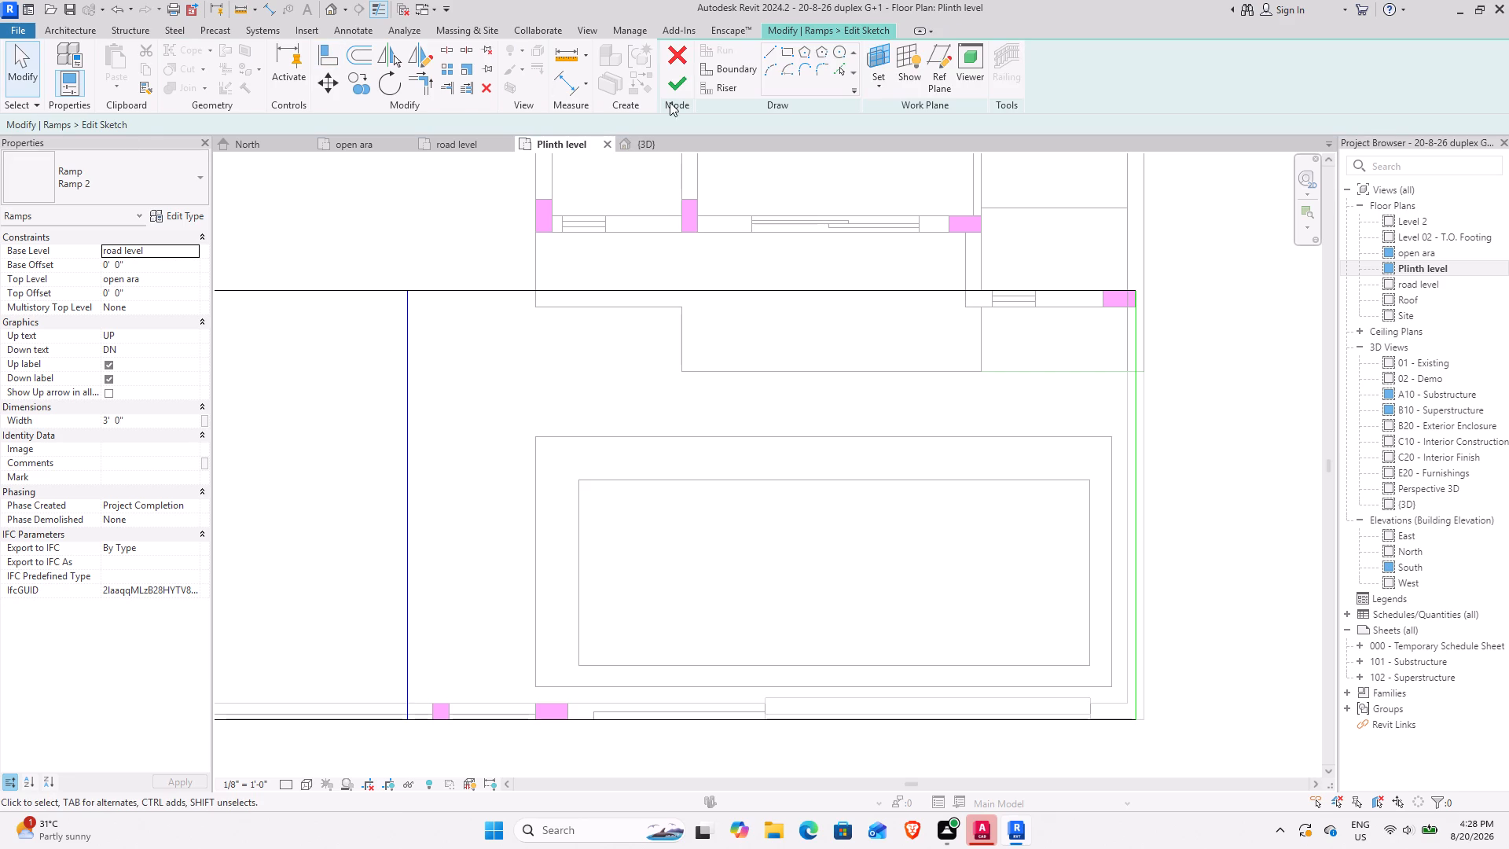
{"action": "left_click", "coordinate": [680, 75]}
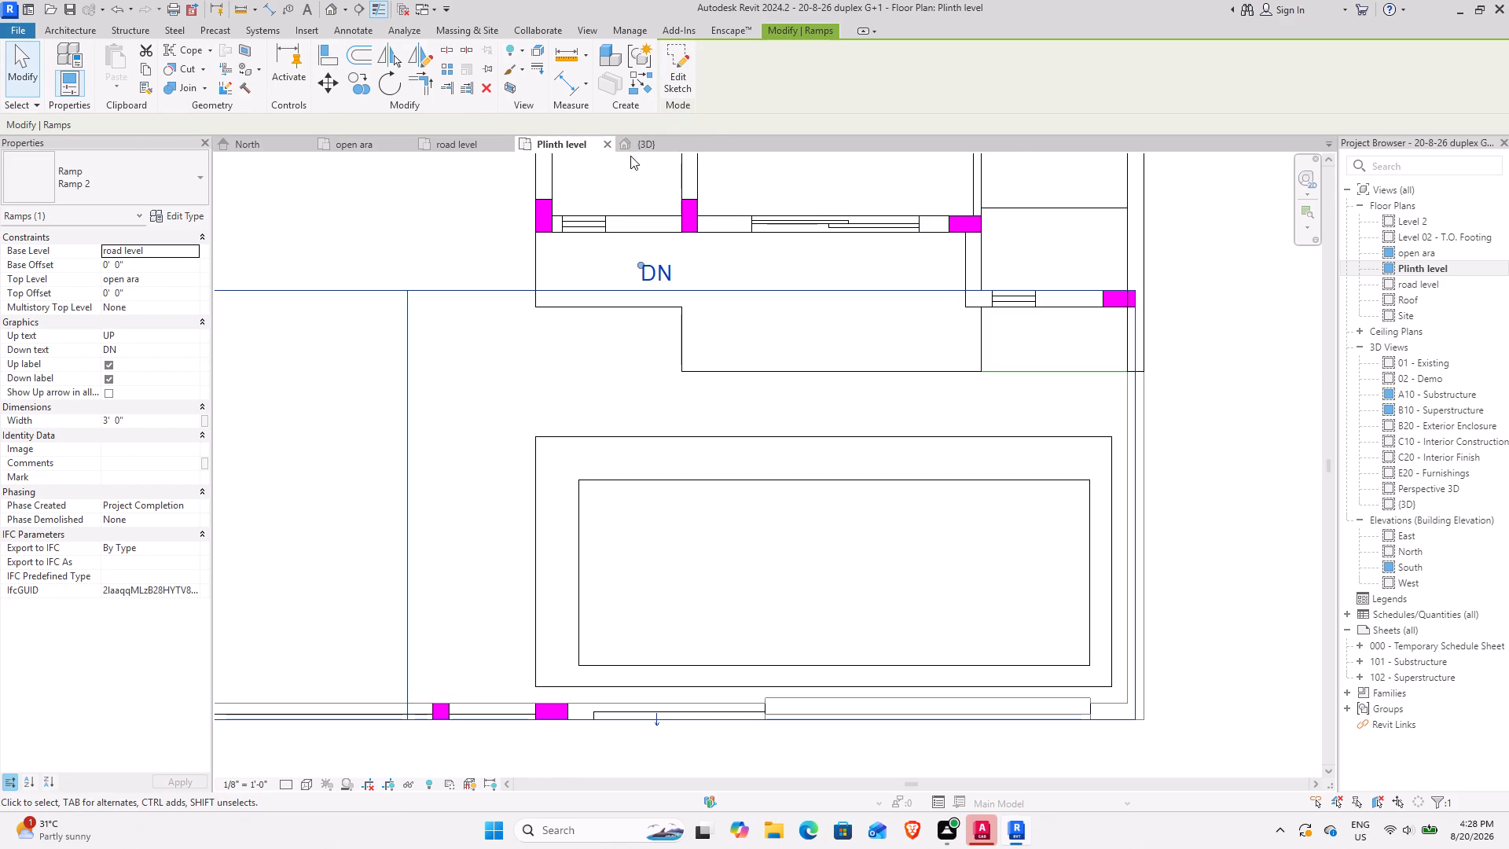
Examine the widened ramp in the 3D view along the plinth edge, side walls and front wall.
{"action": "left_click", "coordinate": [641, 145]}
{"action": "left_click_drag", "start_coordinate": [1079, 708], "coordinate": [1071, 706]}
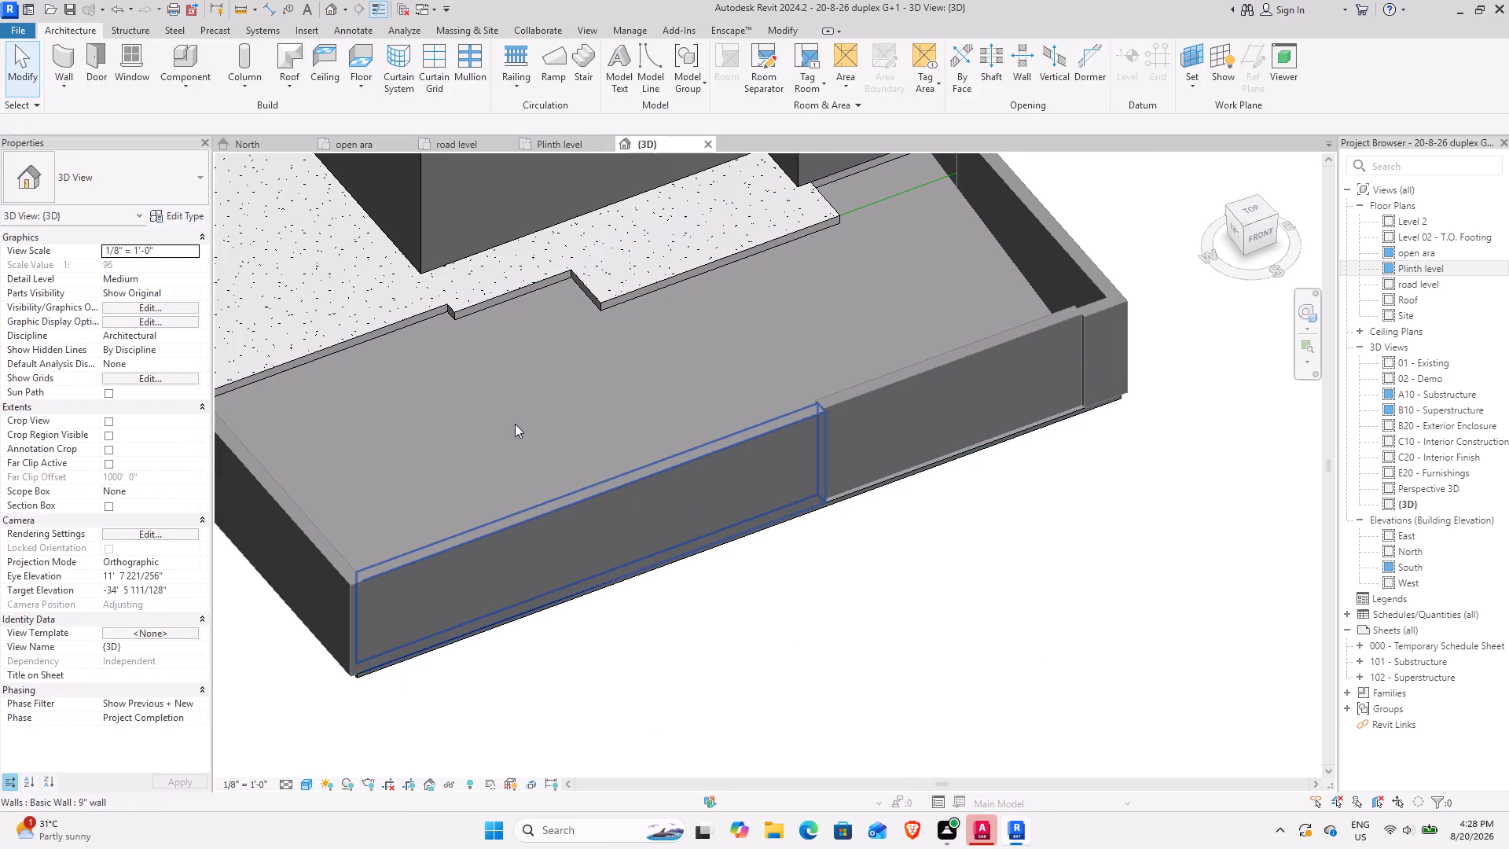
{"action": "middle_click_drag", "start_coordinate": [524, 400], "coordinate": [684, 253], "text": "shift"}
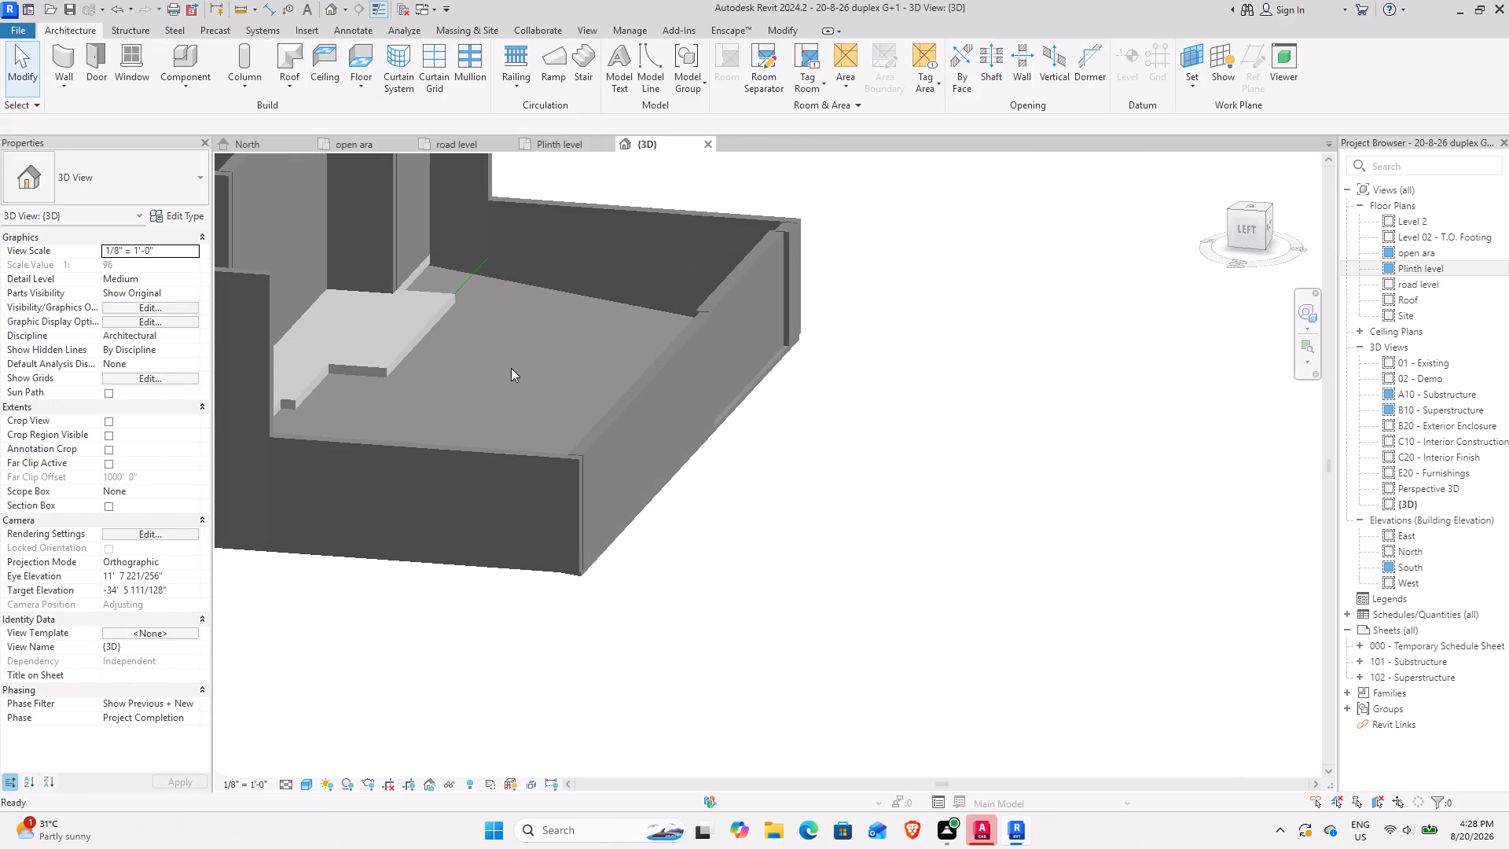
{"action": "middle_click_drag", "start_coordinate": [511, 368], "coordinate": [438, 364], "text": "shift"}
{"action": "scroll", "coordinate": [571, 280], "scroll_direction": "up", "scroll_amount": 3}
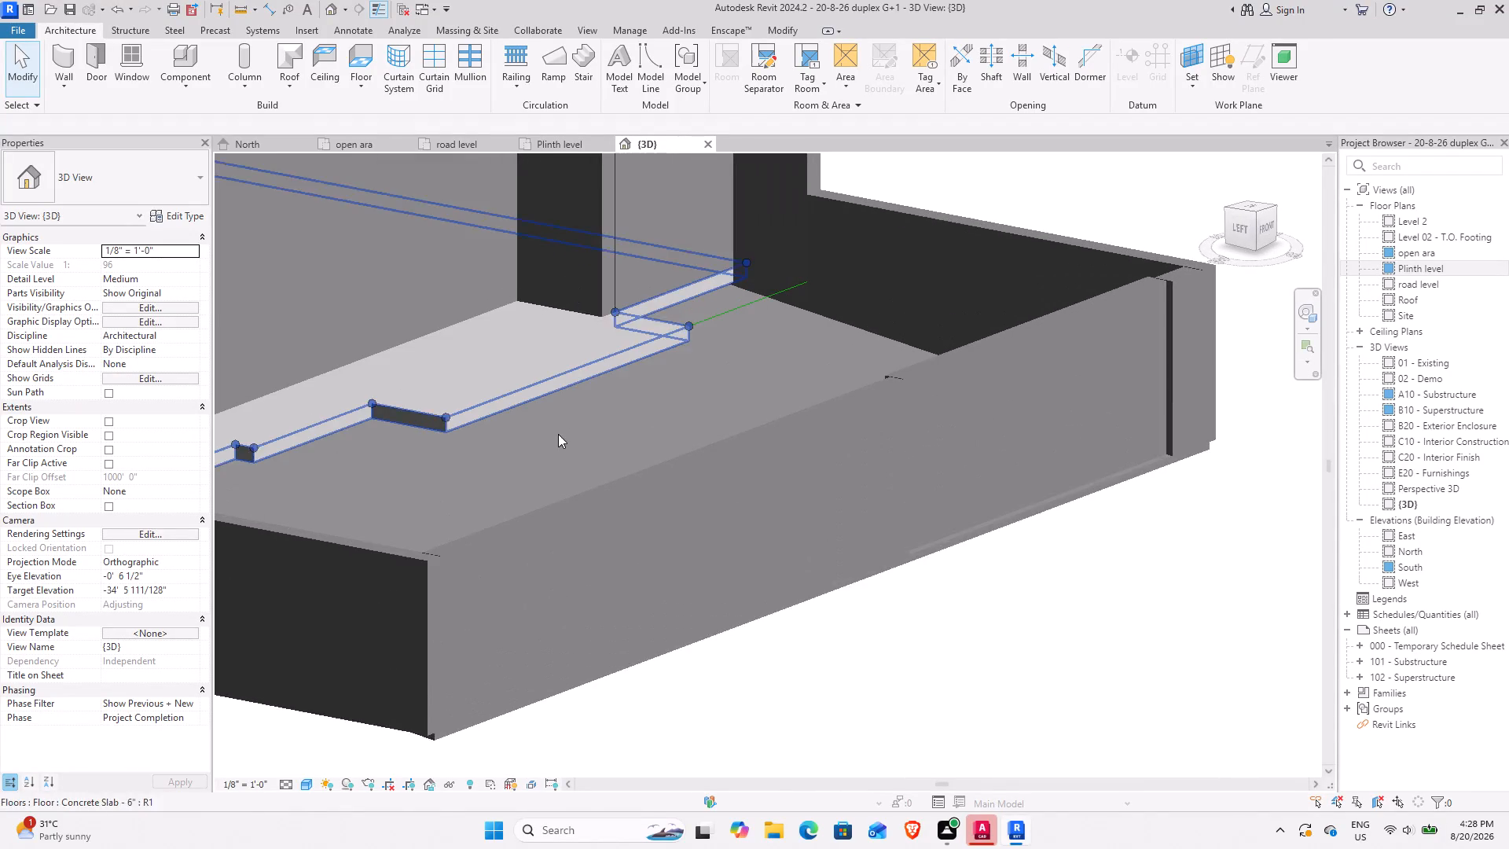
{"action": "middle_click_drag", "start_coordinate": [552, 437], "coordinate": [525, 453]}
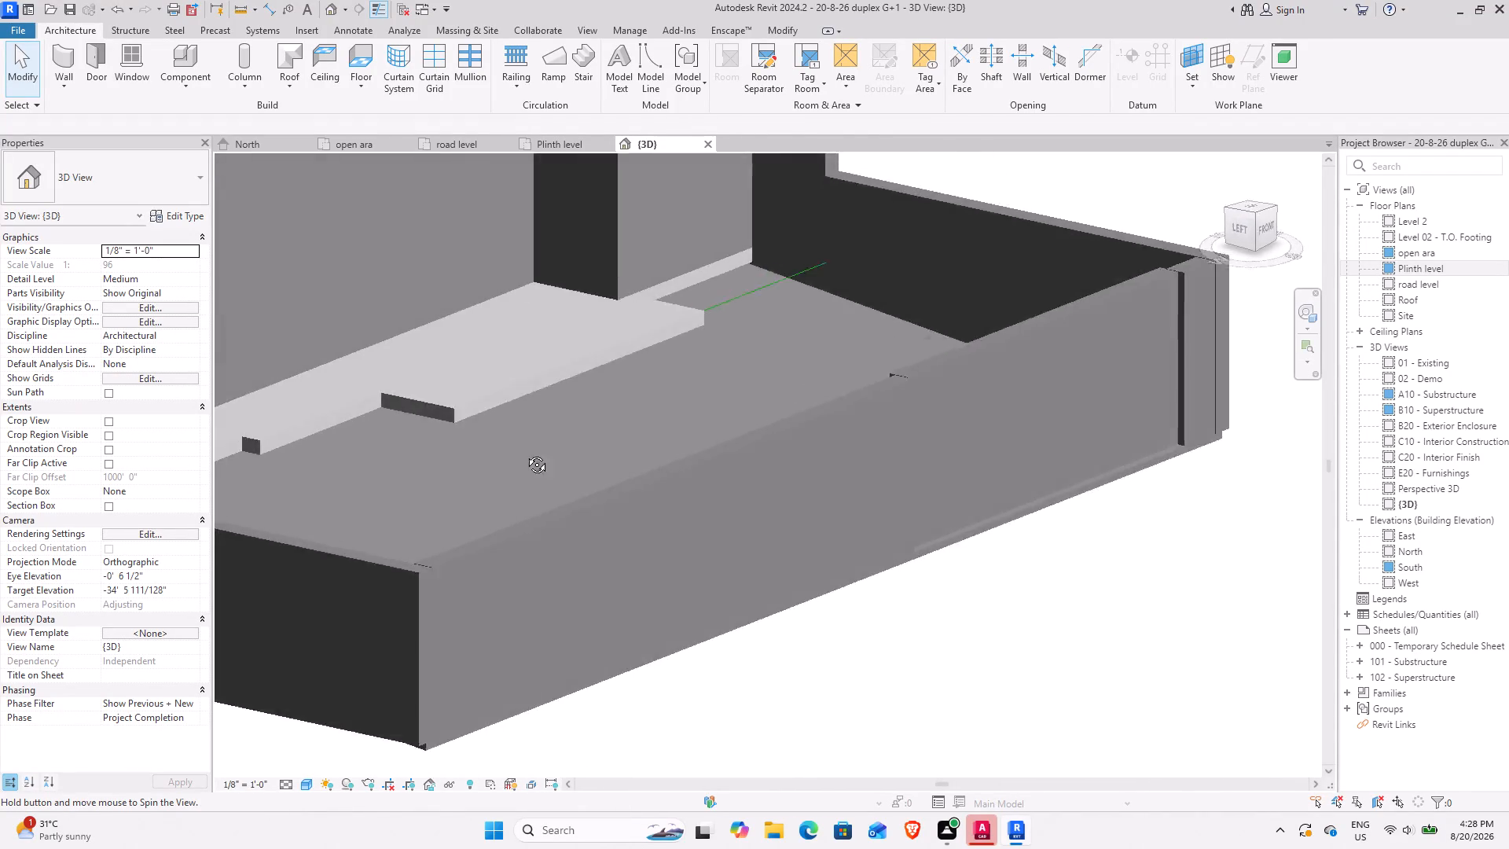
{"action": "middle_click_drag", "start_coordinate": [525, 453], "coordinate": [387, 439]}
{"action": "scroll", "coordinate": [739, 451], "scroll_direction": "up", "scroll_amount": 3}
{"action": "middle_click_drag", "start_coordinate": [663, 511], "coordinate": [714, 494], "text": "shift"}
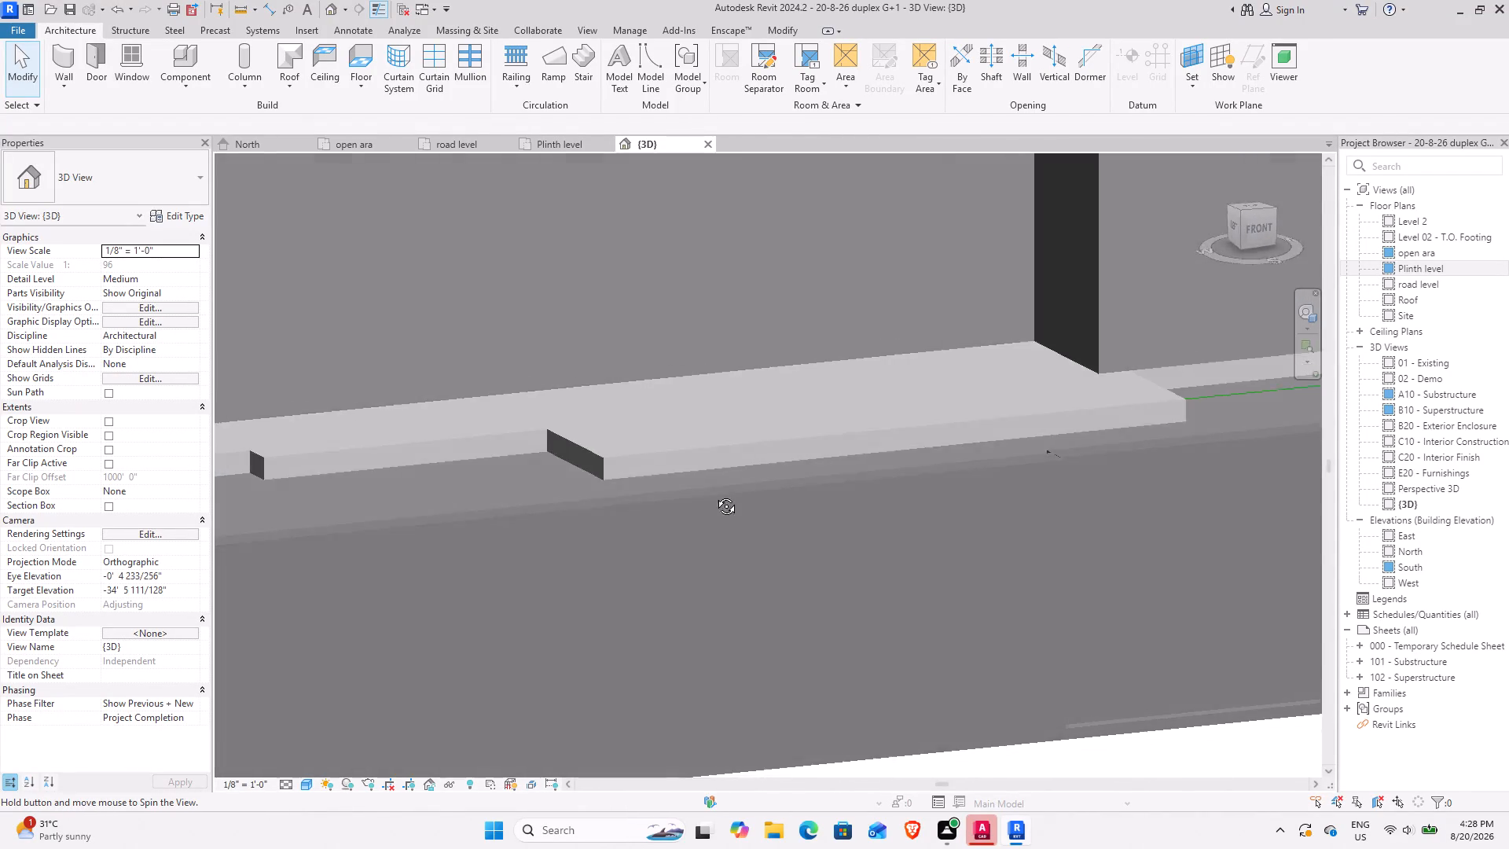
{"action": "middle_click_drag", "start_coordinate": [714, 494], "coordinate": [629, 504], "text": "shift"}
{"action": "scroll", "coordinate": [655, 473], "scroll_direction": "down", "scroll_amount": 4}
{"action": "middle_click_drag", "start_coordinate": [651, 475], "coordinate": [707, 583]}
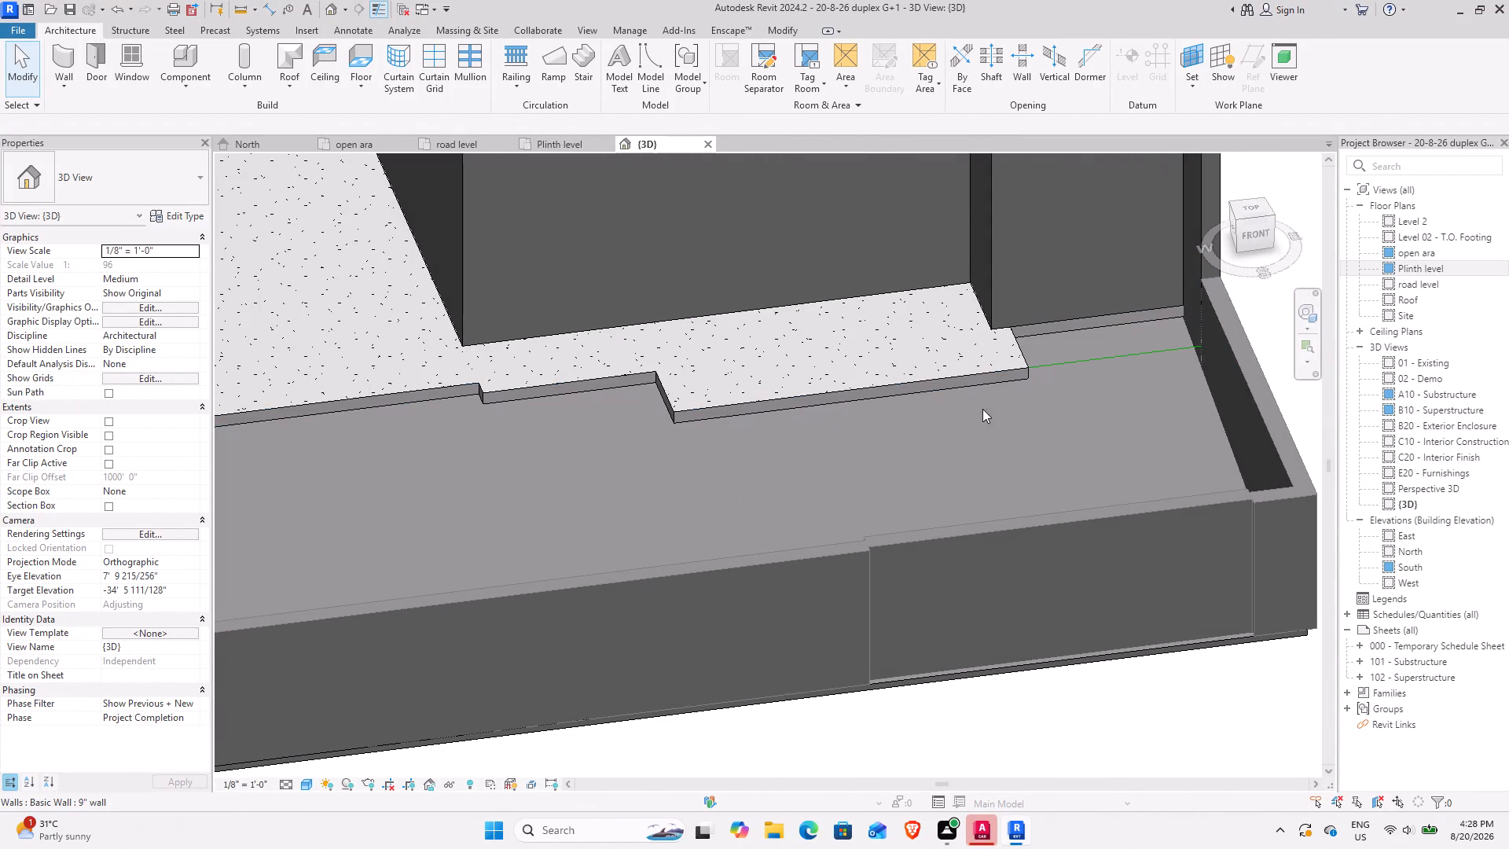
{"action": "scroll", "coordinate": [994, 409], "scroll_direction": "down", "scroll_amount": 3}
{"action": "middle_click_drag", "start_coordinate": [755, 506], "coordinate": [688, 453]}
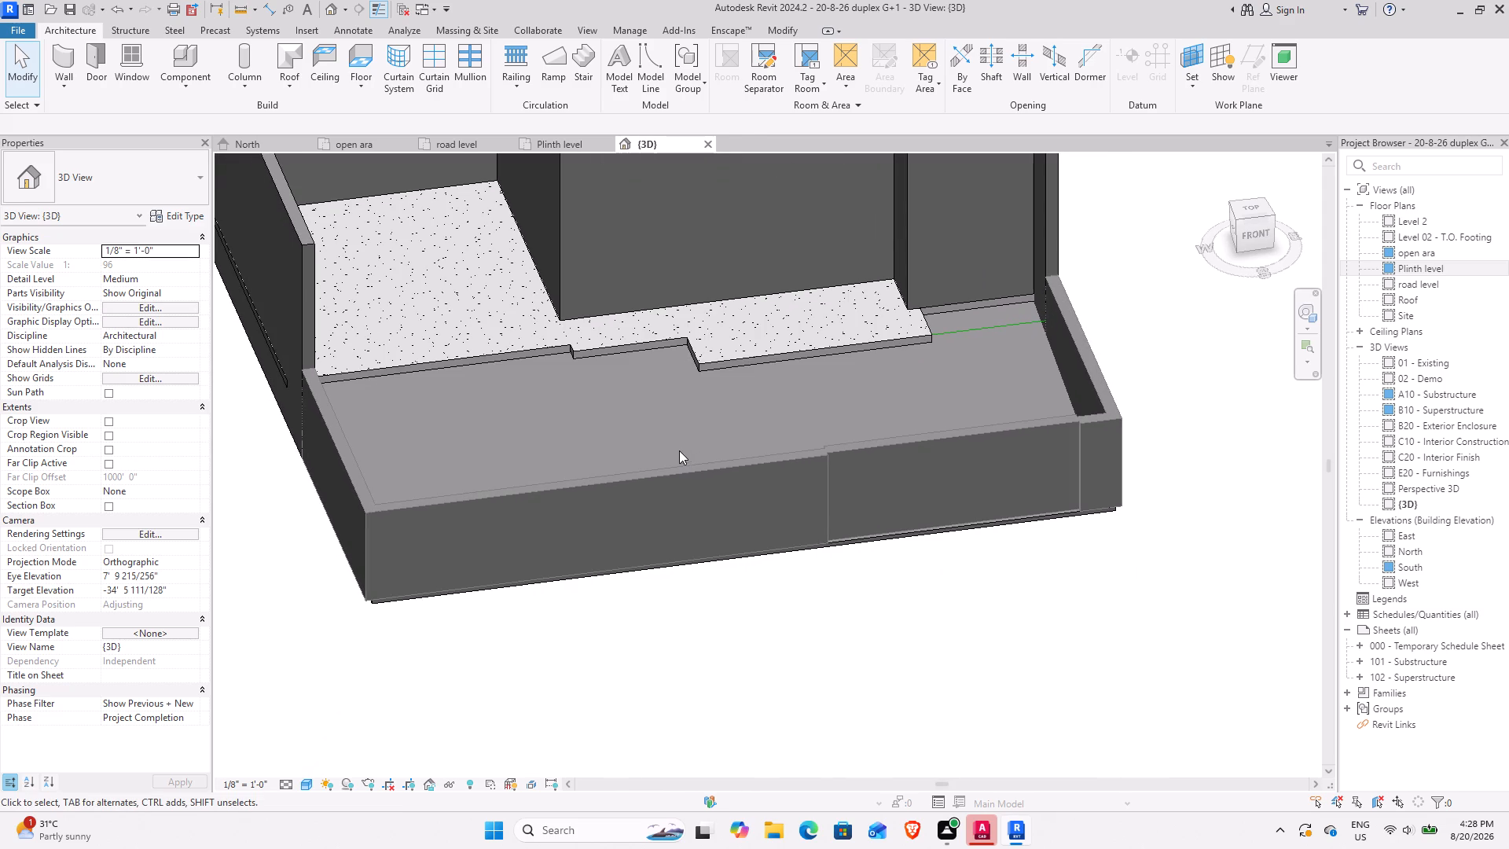
{"action": "middle_click_drag", "start_coordinate": [789, 417], "coordinate": [983, 415], "text": "shift"}
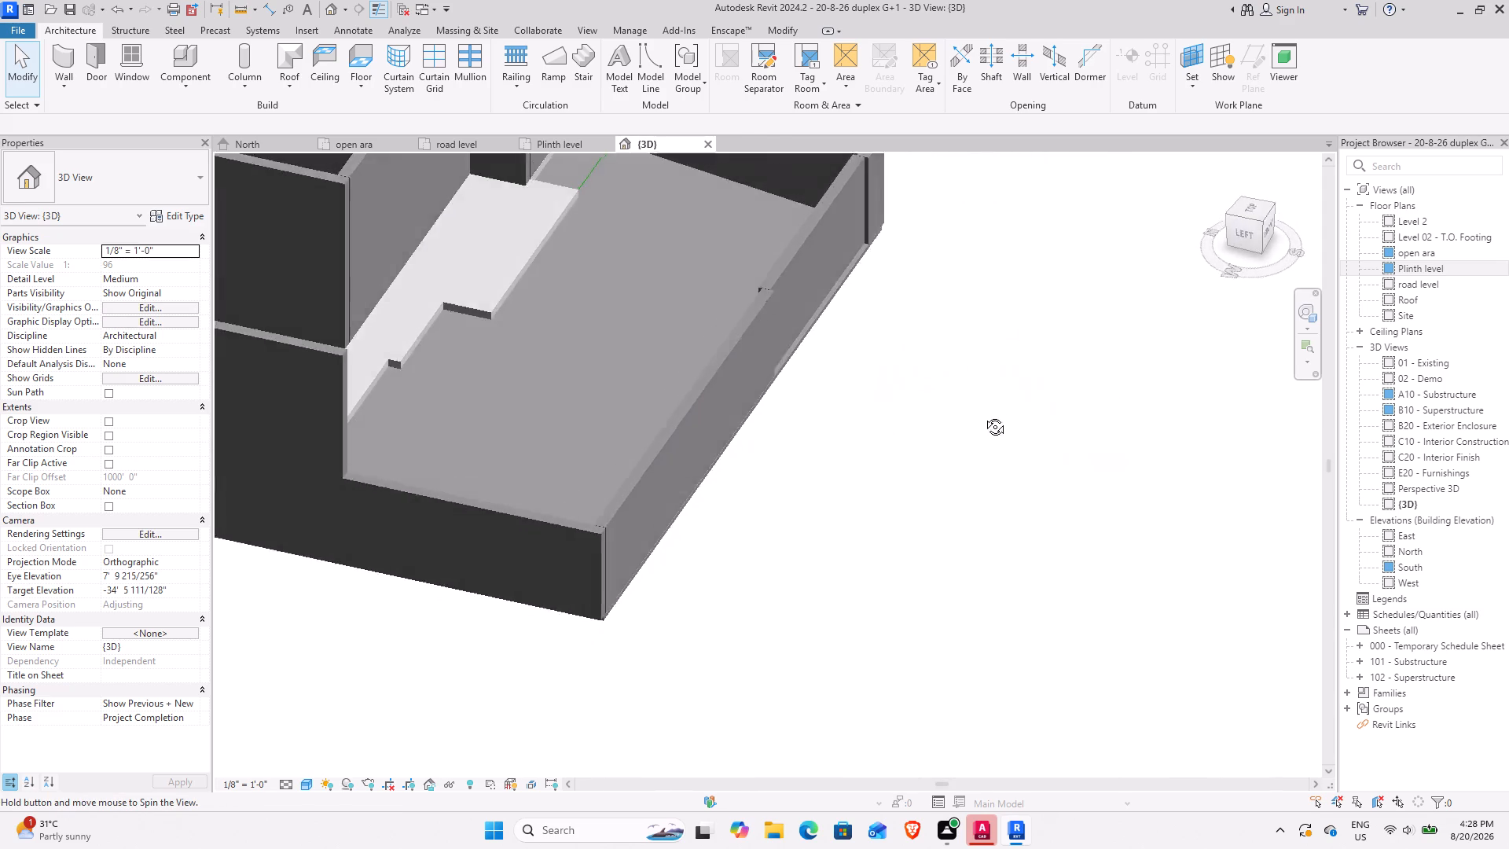
{"action": "middle_click_drag", "start_coordinate": [983, 415], "coordinate": [669, 446], "text": "shift"}
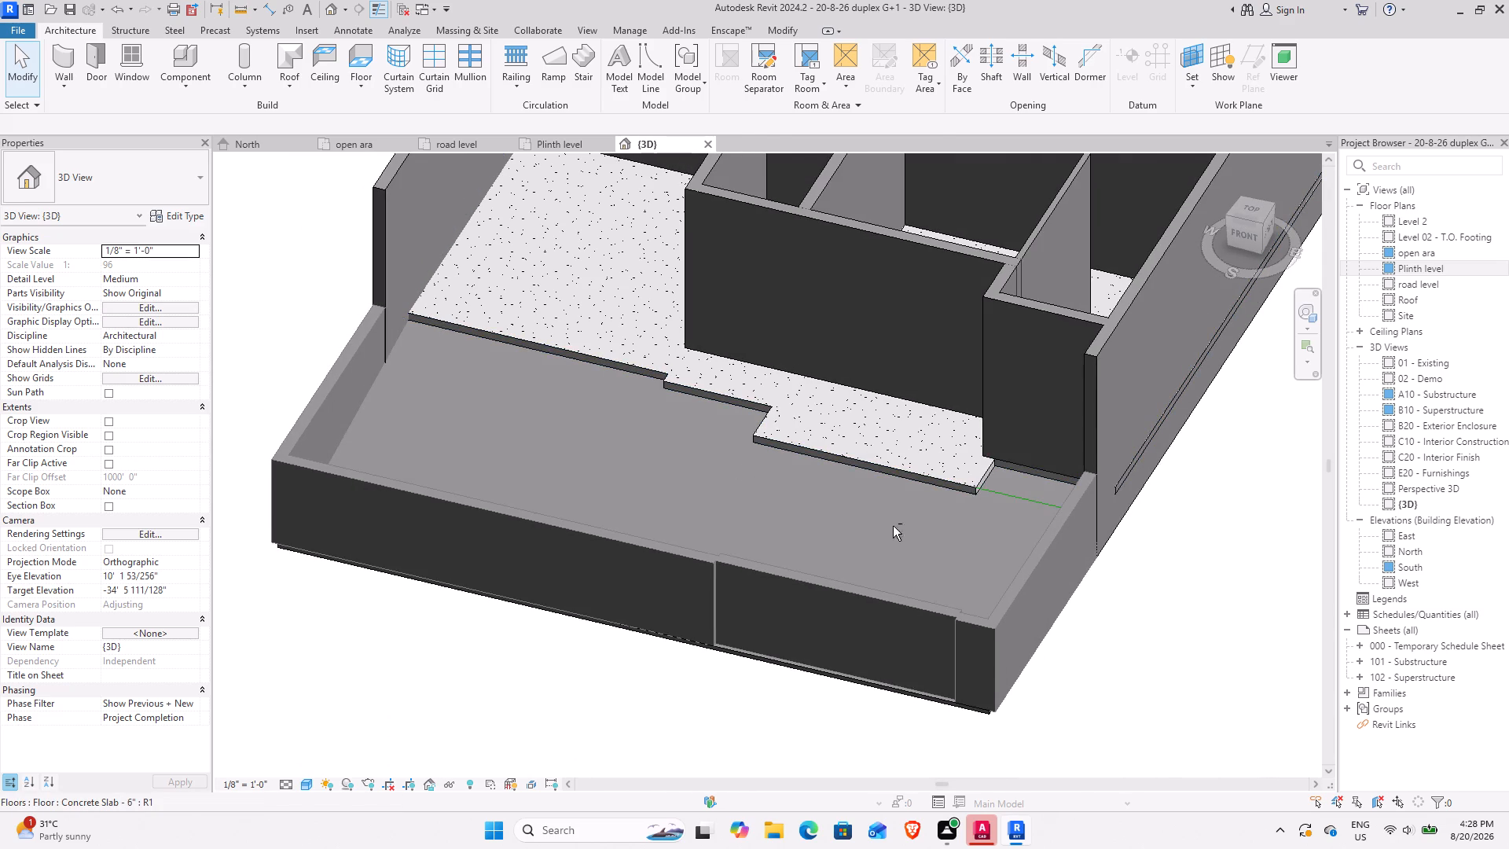
{"action": "middle_click_drag", "start_coordinate": [889, 526], "coordinate": [626, 560], "text": "shift"}
{"action": "middle_click_drag", "start_coordinate": [405, 555], "coordinate": [551, 518], "text": "shift"}
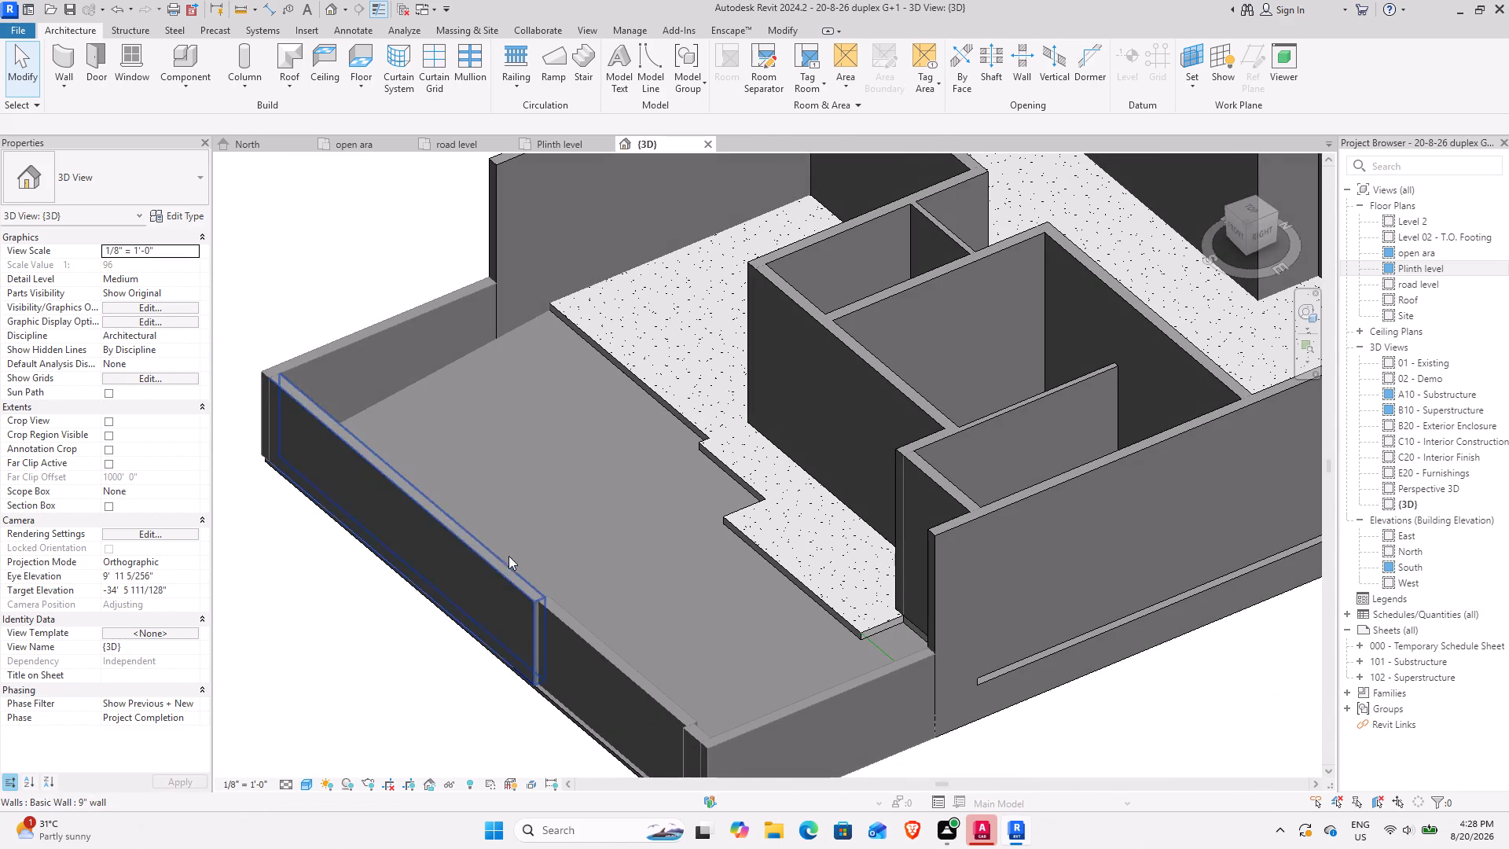
Temporarily hide the two front 9" compound wall segments in the 3D view.
{"action": "left_click", "coordinate": [530, 586]}
{"action": "left_click", "coordinate": [578, 632], "text": "ctrl"}
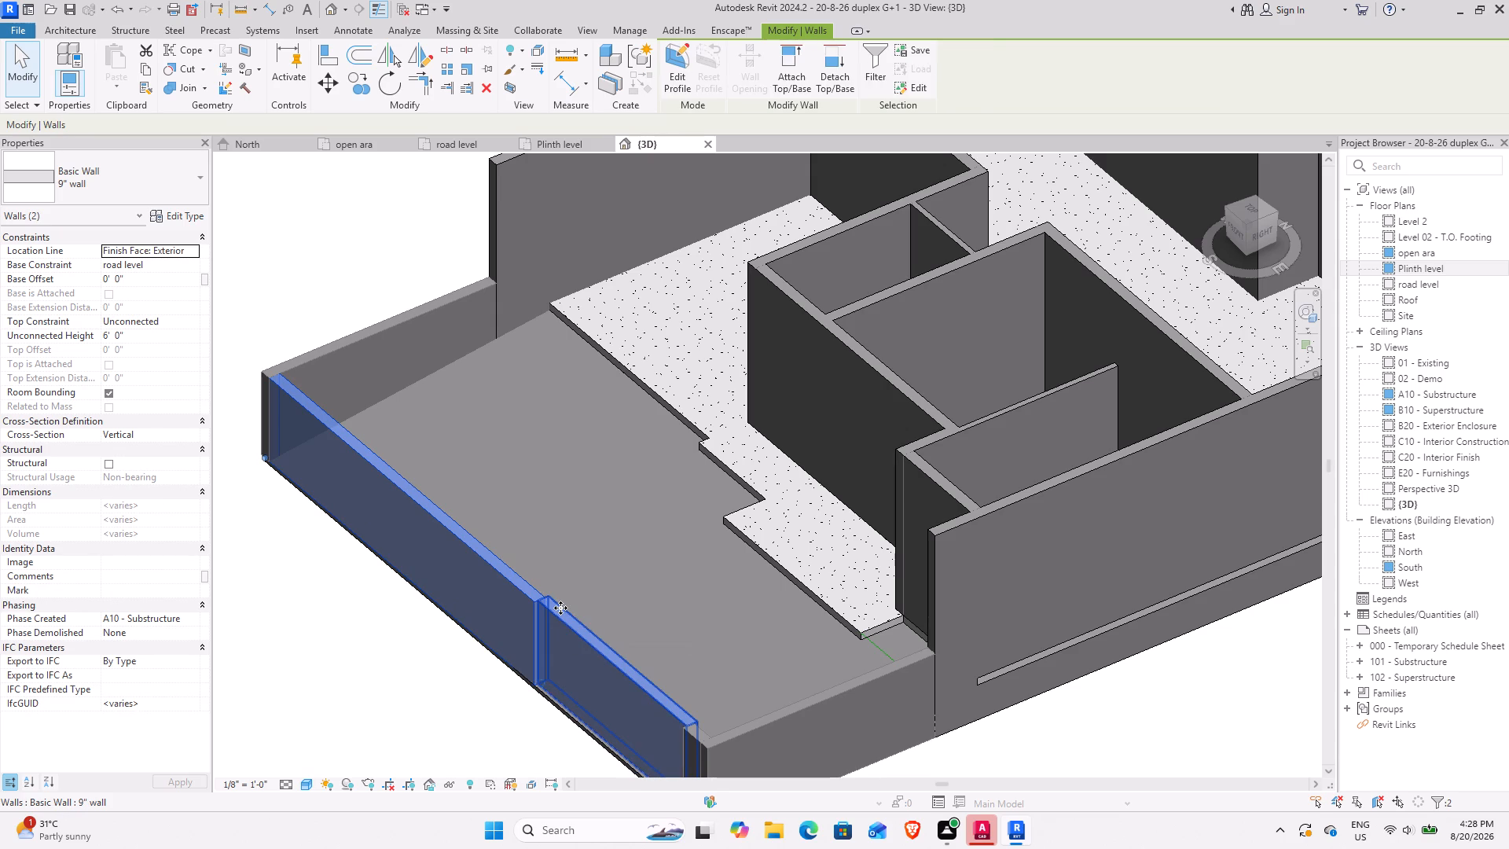
{"action": "type", "text": "hh"}
Examine the exposed full-width ramp's slope and where it meets the road edge, plinth steps and side walls.
{"action": "middle_click_drag", "start_coordinate": [568, 598], "coordinate": [649, 516], "text": "shift"}
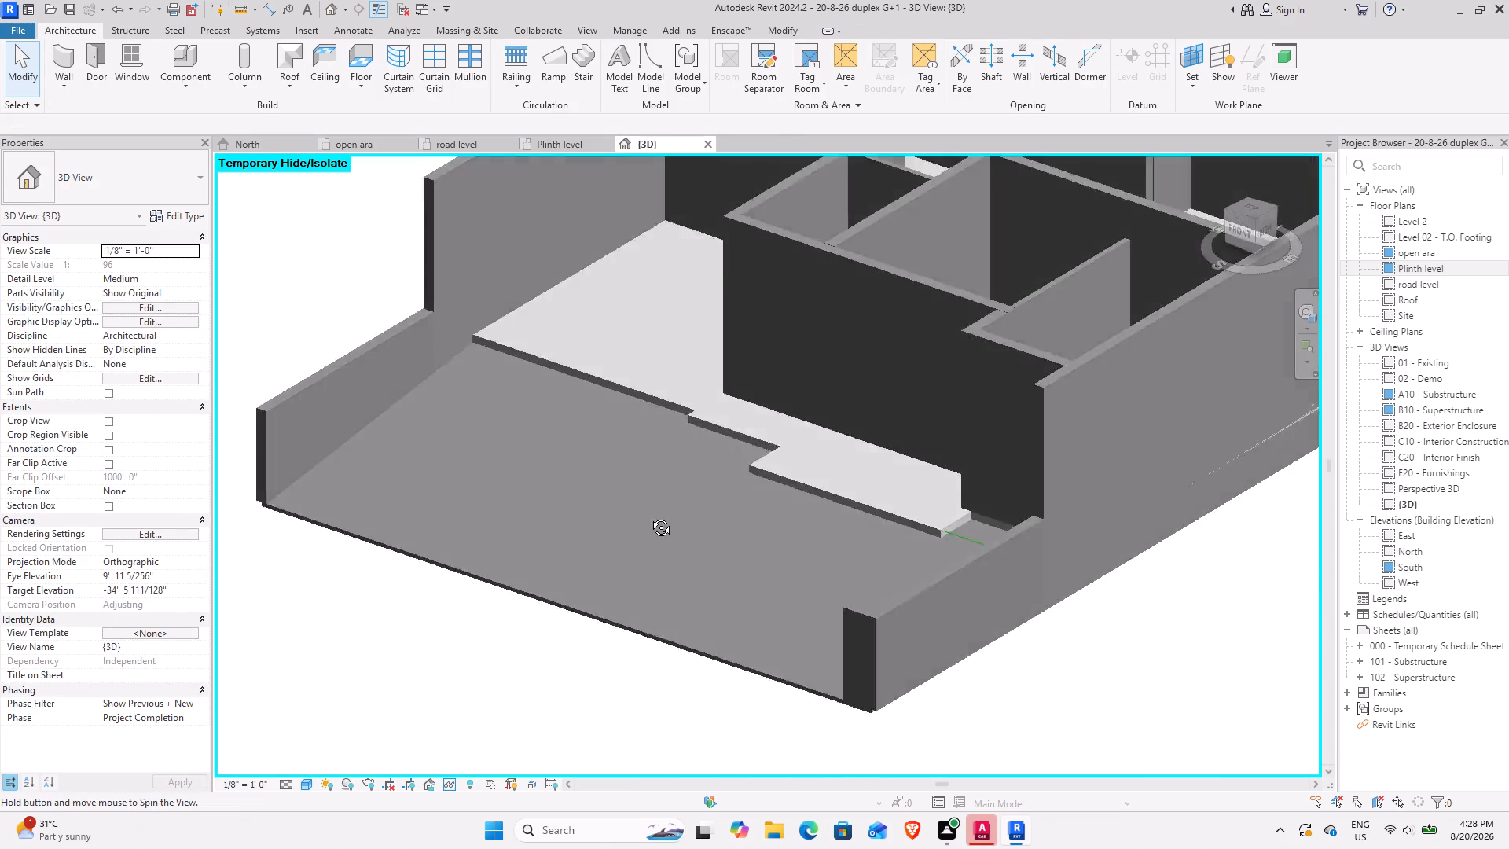
{"action": "middle_click_drag", "start_coordinate": [649, 516], "coordinate": [706, 402], "text": "shift"}
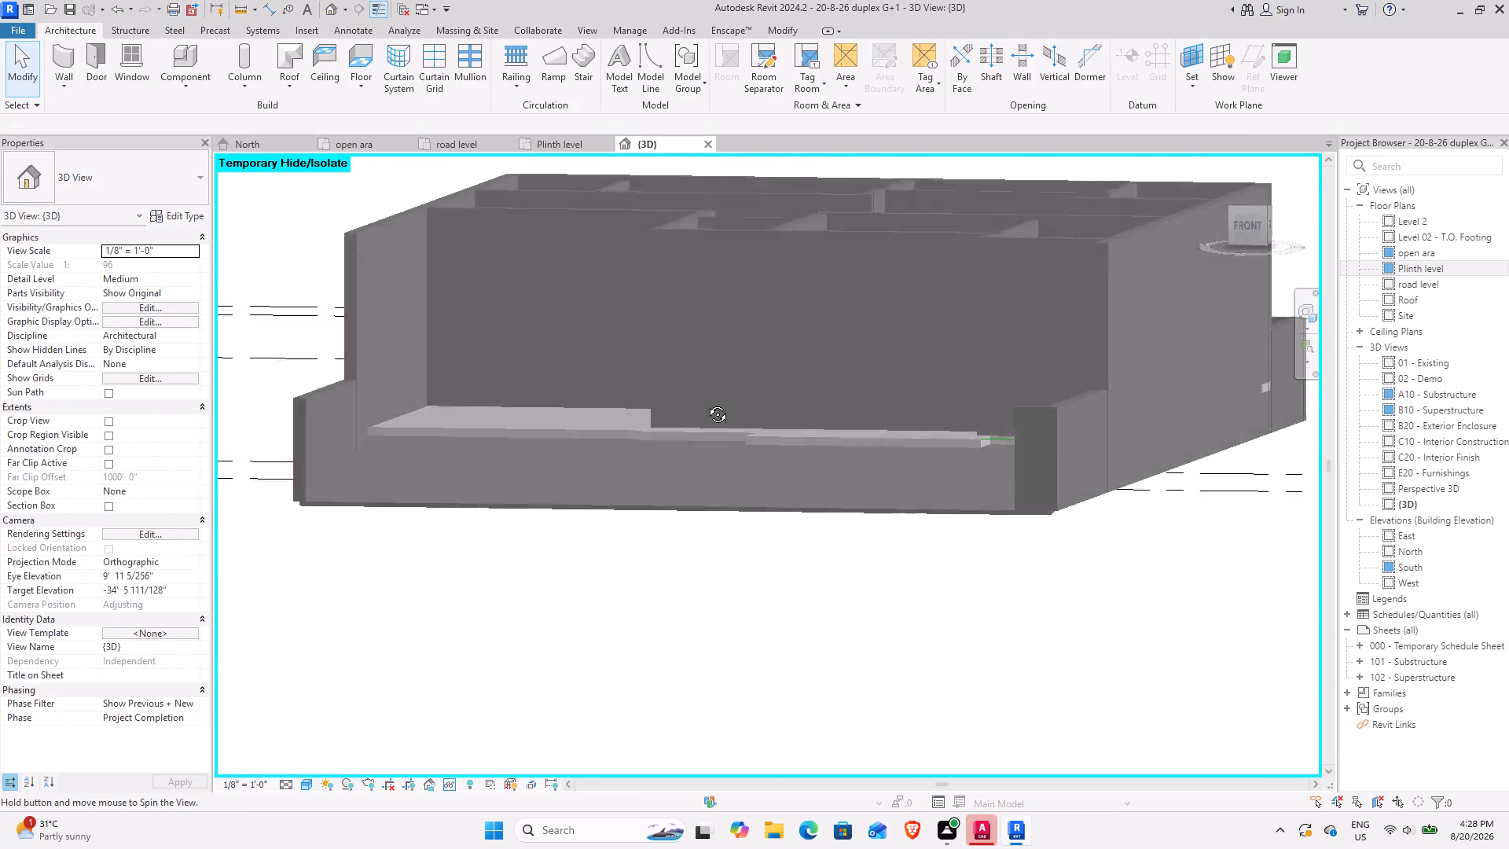
{"action": "middle_click_drag", "start_coordinate": [706, 402], "coordinate": [682, 412], "text": "shift"}
{"action": "middle_click_drag", "start_coordinate": [663, 476], "coordinate": [817, 628], "text": "shift"}
{"action": "scroll", "coordinate": [868, 315], "scroll_direction": "up", "scroll_amount": 3}
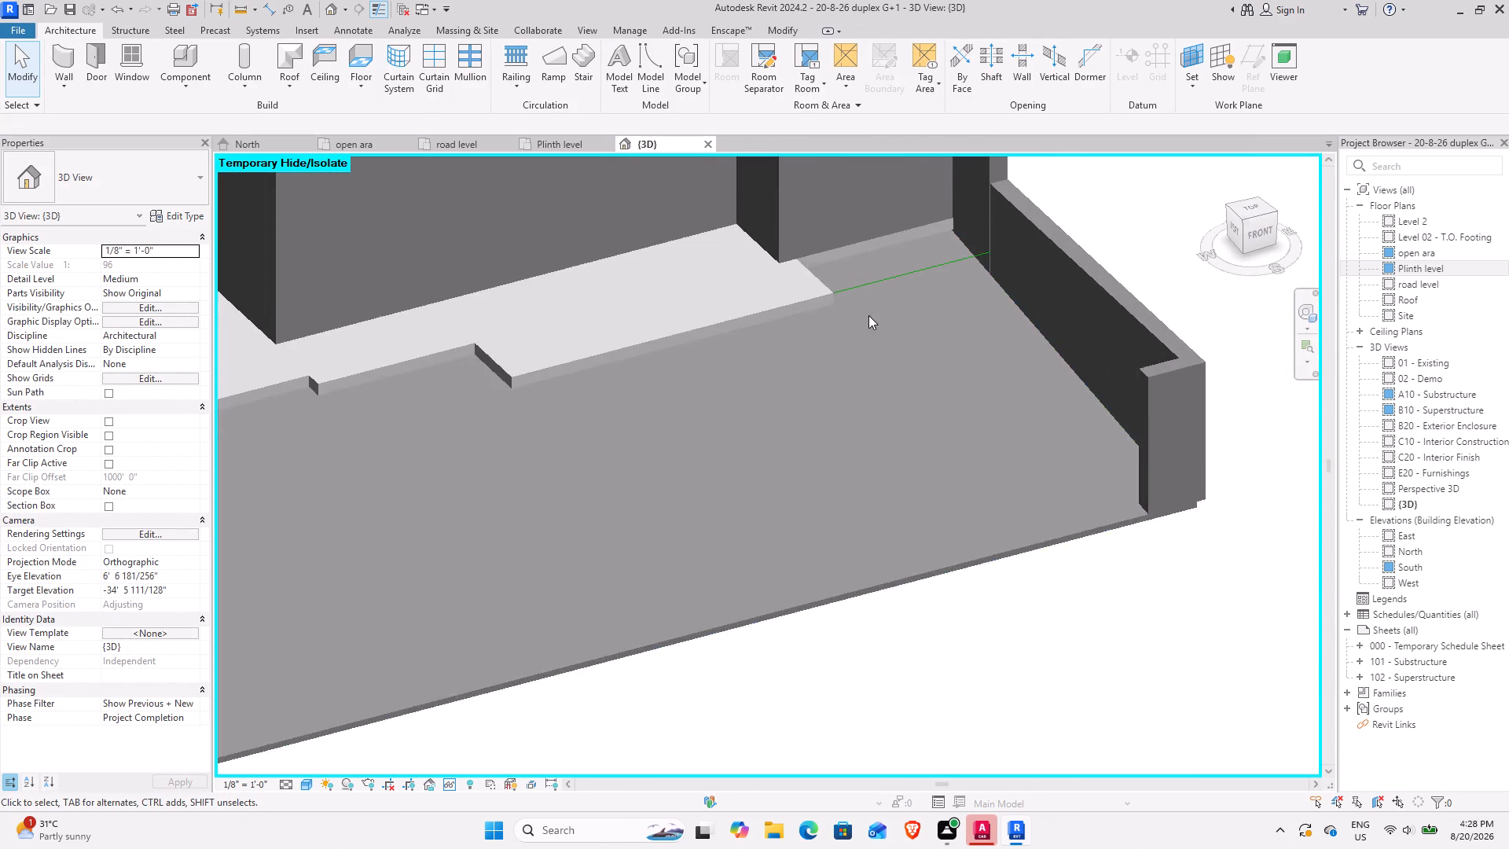
{"action": "middle_click_drag", "start_coordinate": [788, 399], "coordinate": [562, 480], "text": "shift"}
{"action": "scroll", "coordinate": [484, 517], "scroll_direction": "down", "scroll_amount": 4}
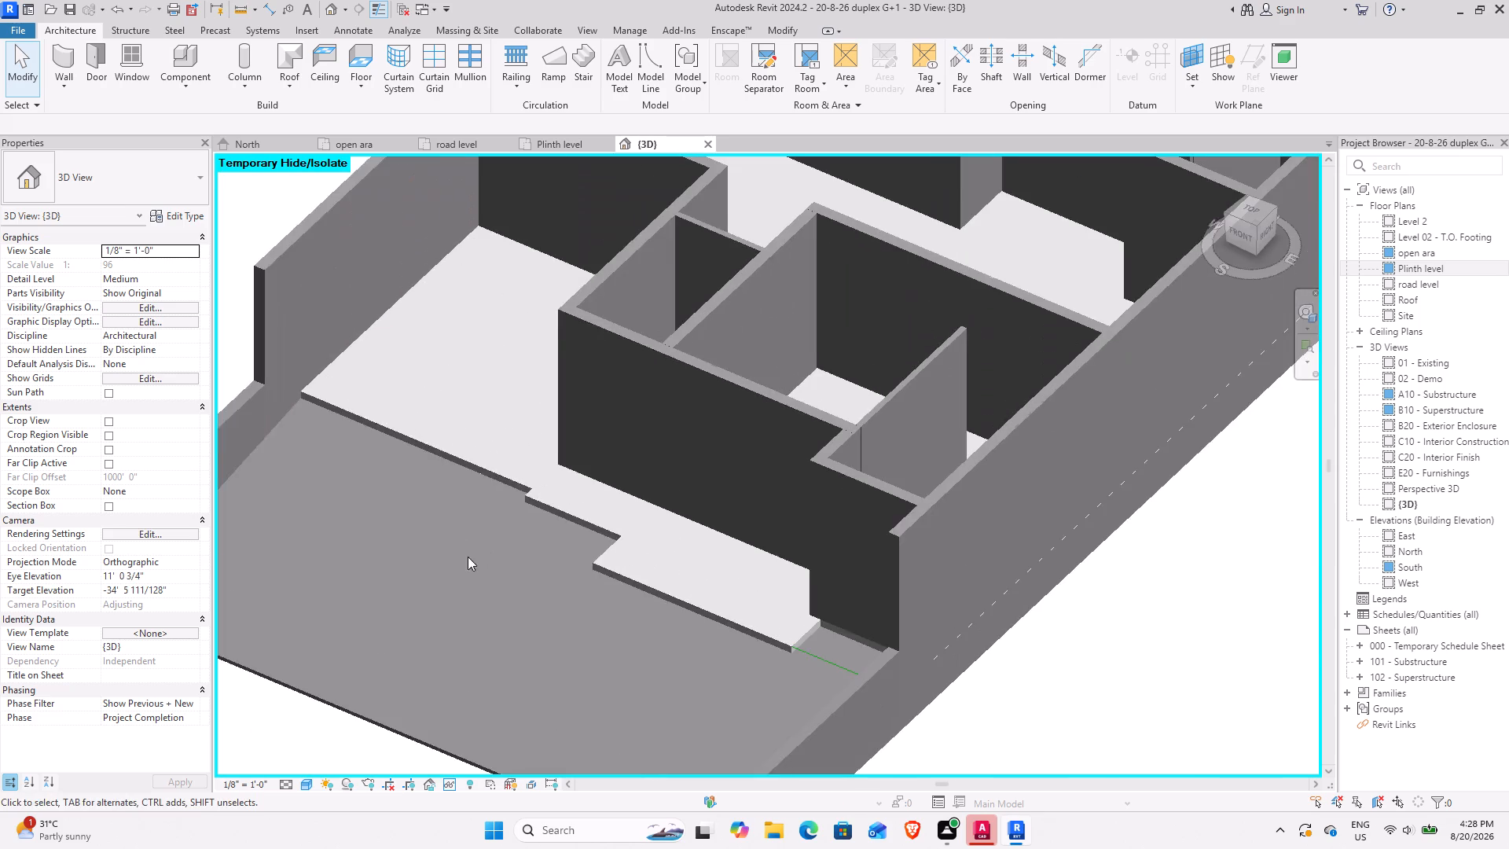
{"action": "middle_click_drag", "start_coordinate": [485, 547], "coordinate": [639, 454]}
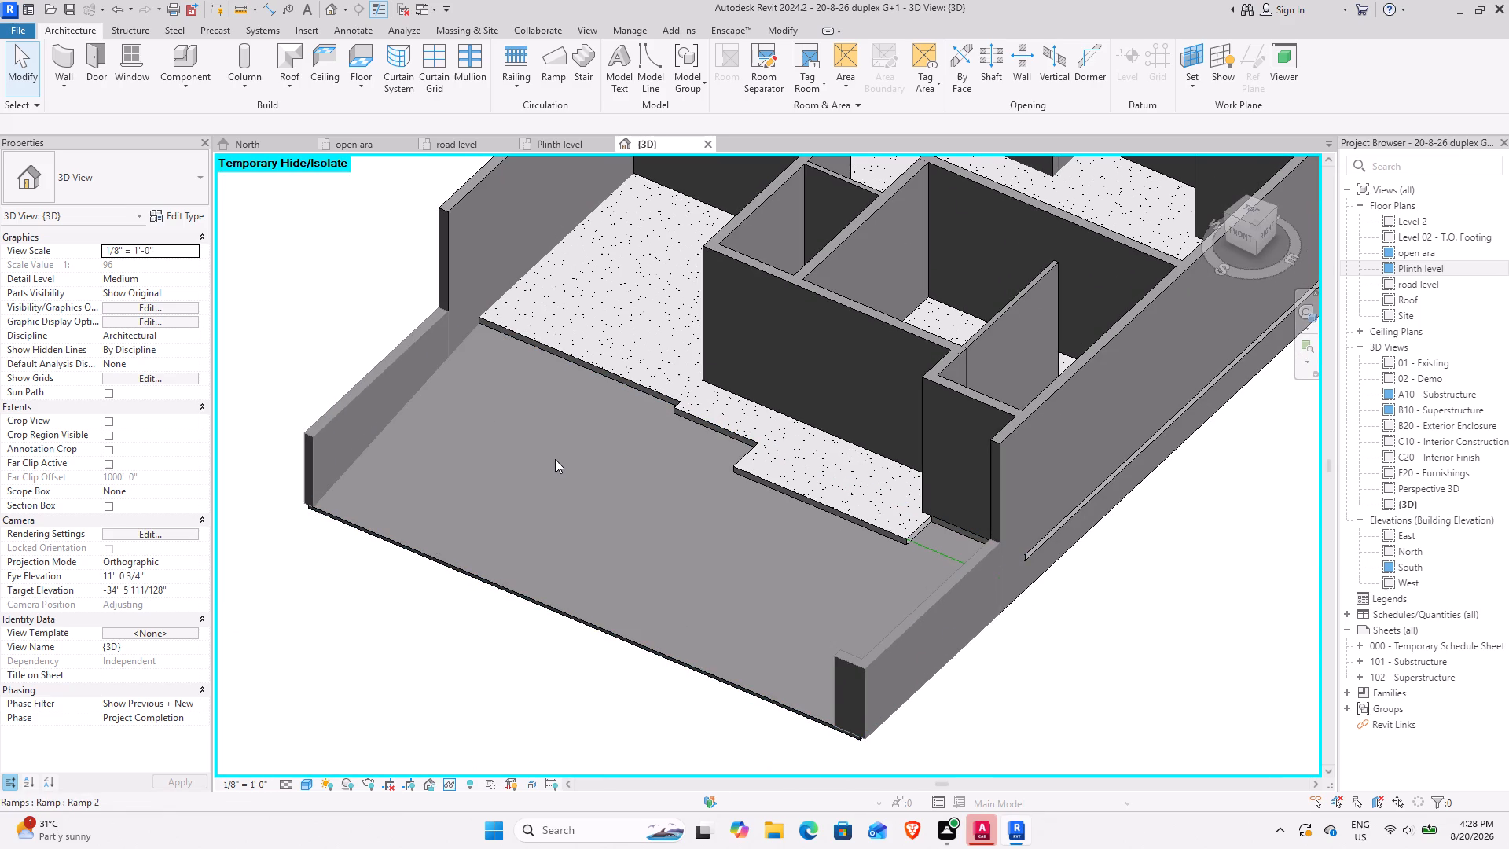
{"action": "scroll", "coordinate": [483, 342], "scroll_direction": "up", "scroll_amount": 3}
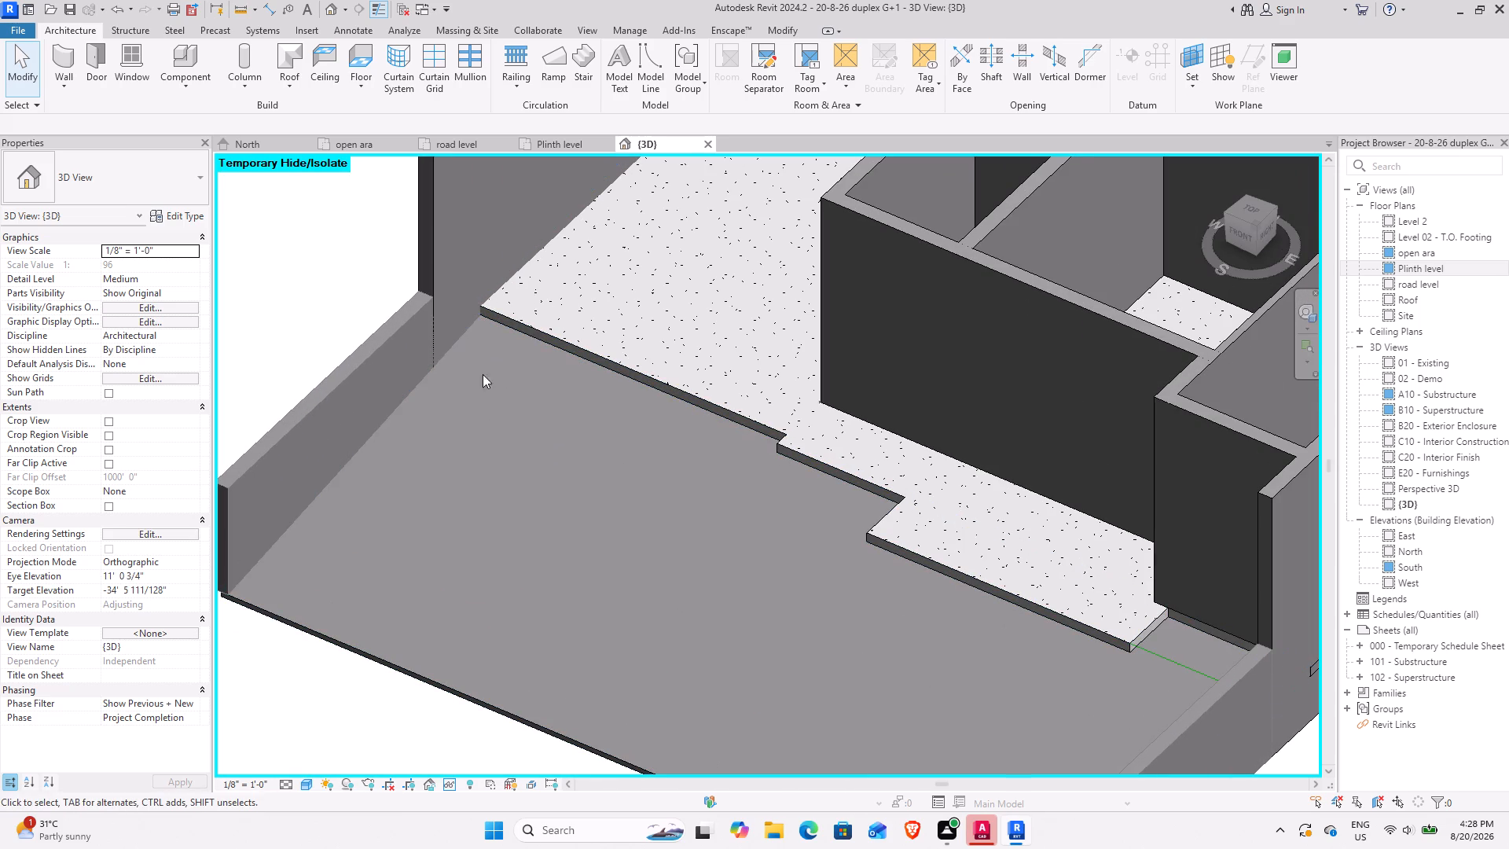
Assign the Concrete Masonry Units material to the front yard ramp's type, Ramp 2.
{"action": "left_click", "coordinate": [556, 348]}
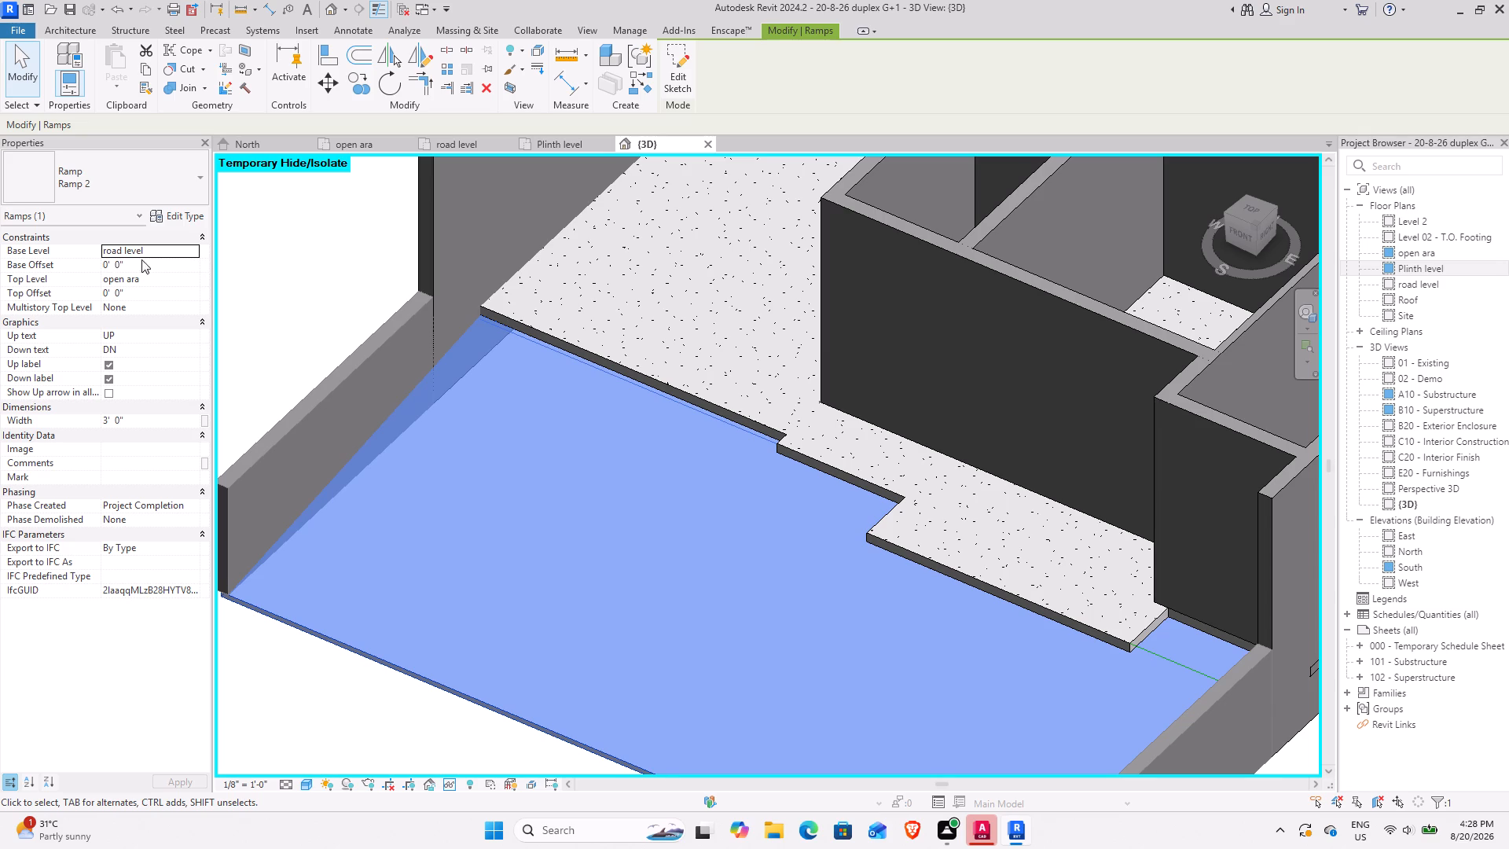
{"action": "left_click", "coordinate": [187, 216]}
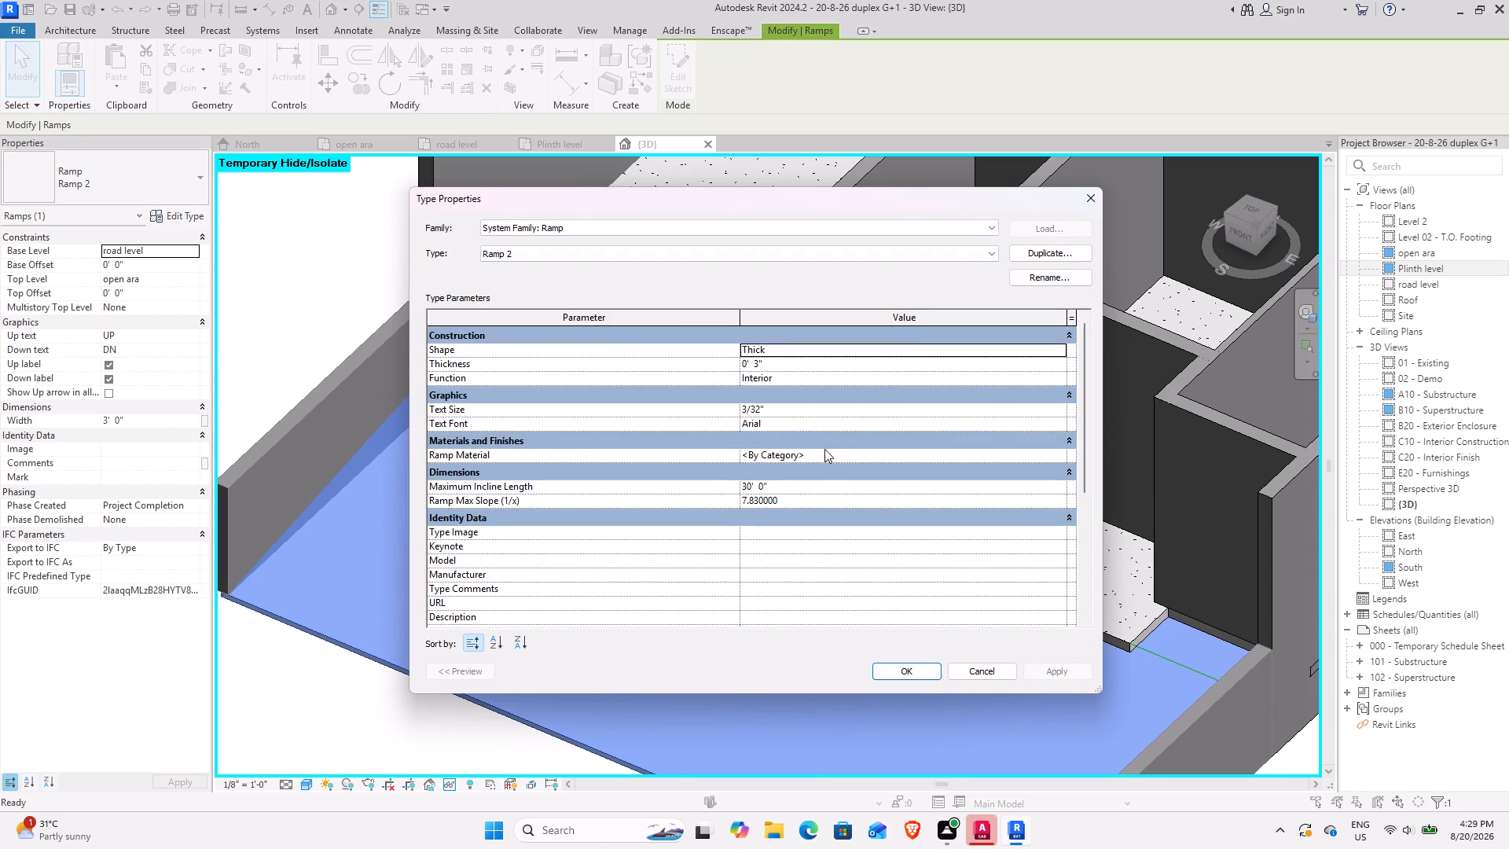
{"action": "double_click", "coordinate": [1059, 454]}
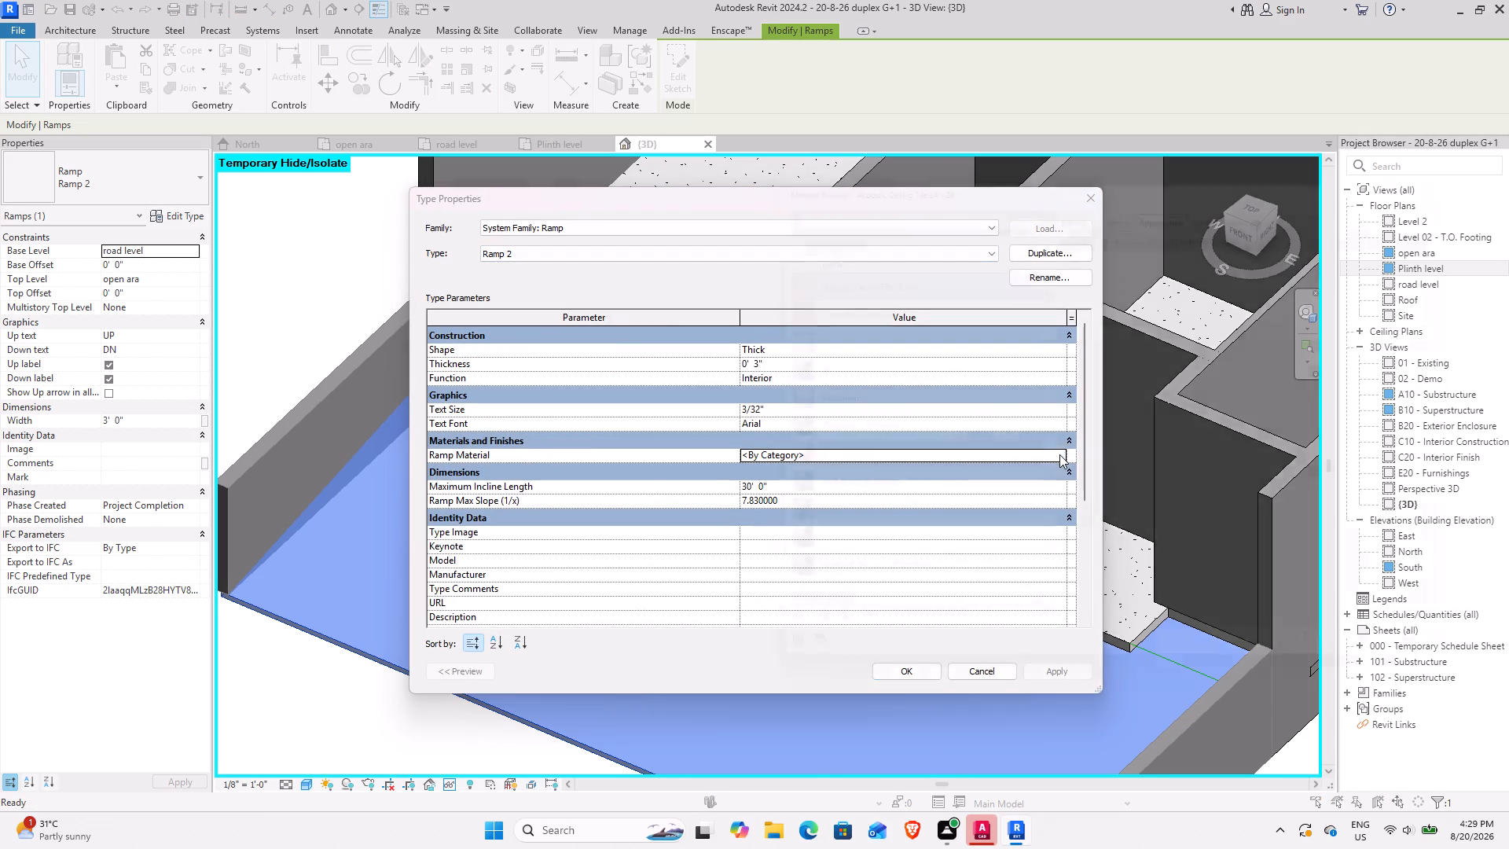
{"action": "scroll", "coordinate": [841, 315], "scroll_direction": "down", "scroll_amount": 4}
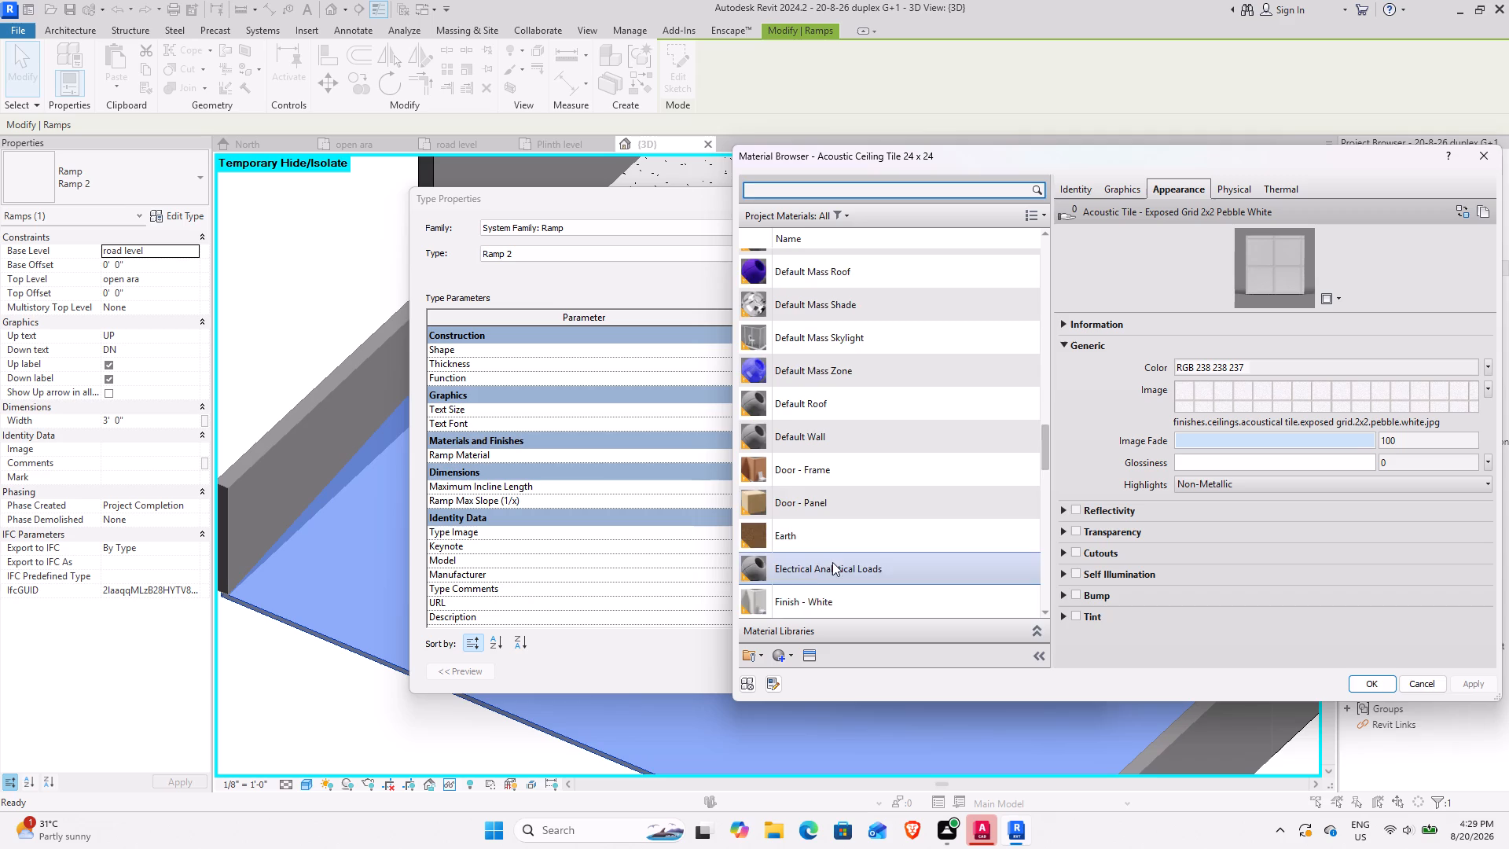
{"action": "scroll", "coordinate": [829, 546], "scroll_direction": "down", "scroll_amount": 3}
{"action": "scroll", "coordinate": [826, 416], "scroll_direction": "down", "scroll_amount": 3}
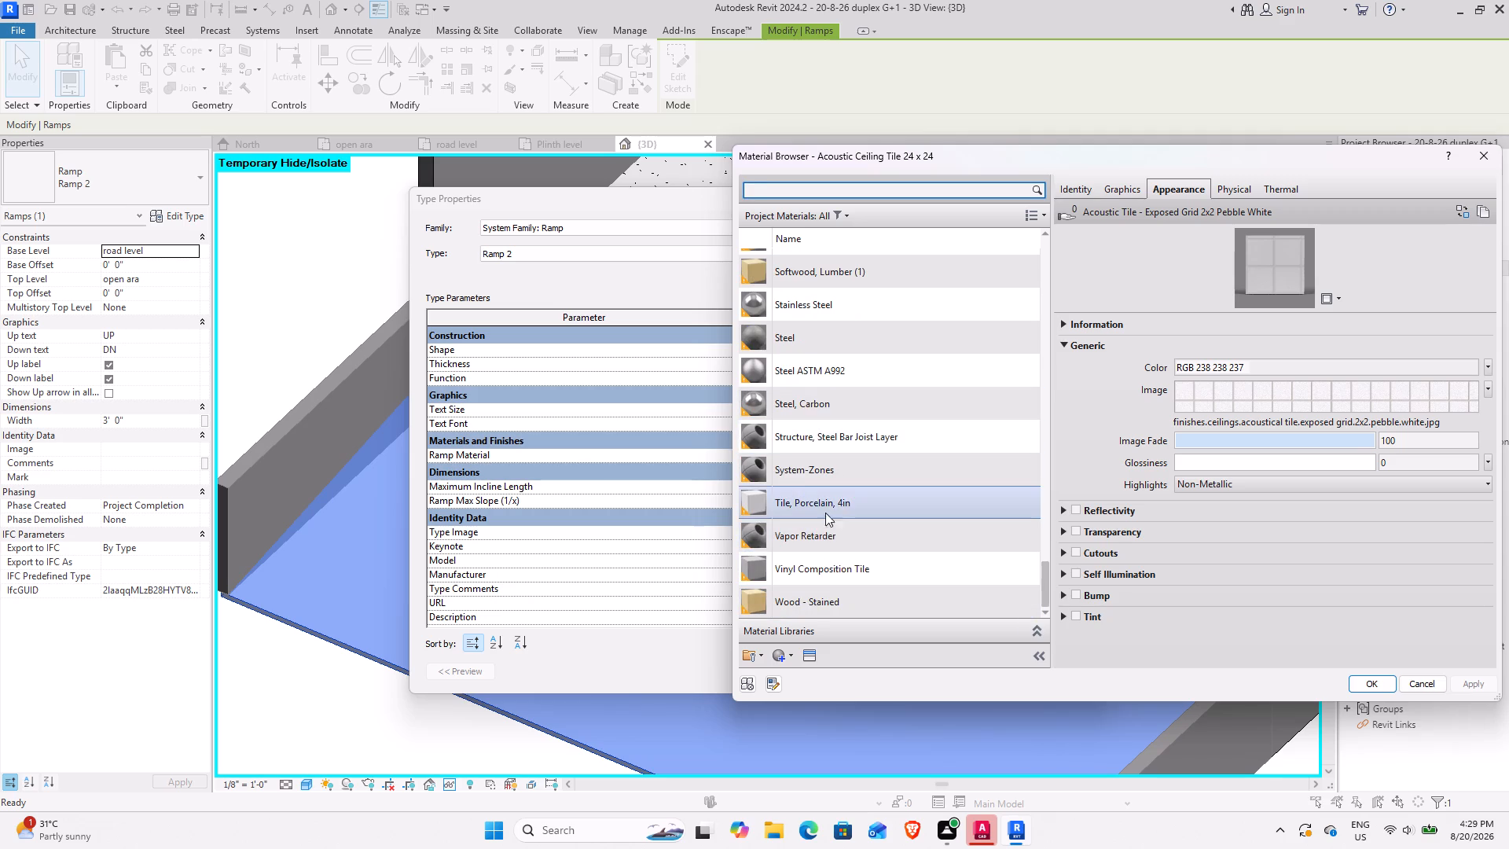
{"action": "scroll", "coordinate": [821, 510], "scroll_direction": "up", "scroll_amount": 2}
{"action": "scroll", "coordinate": [801, 363], "scroll_direction": "up", "scroll_amount": 4}
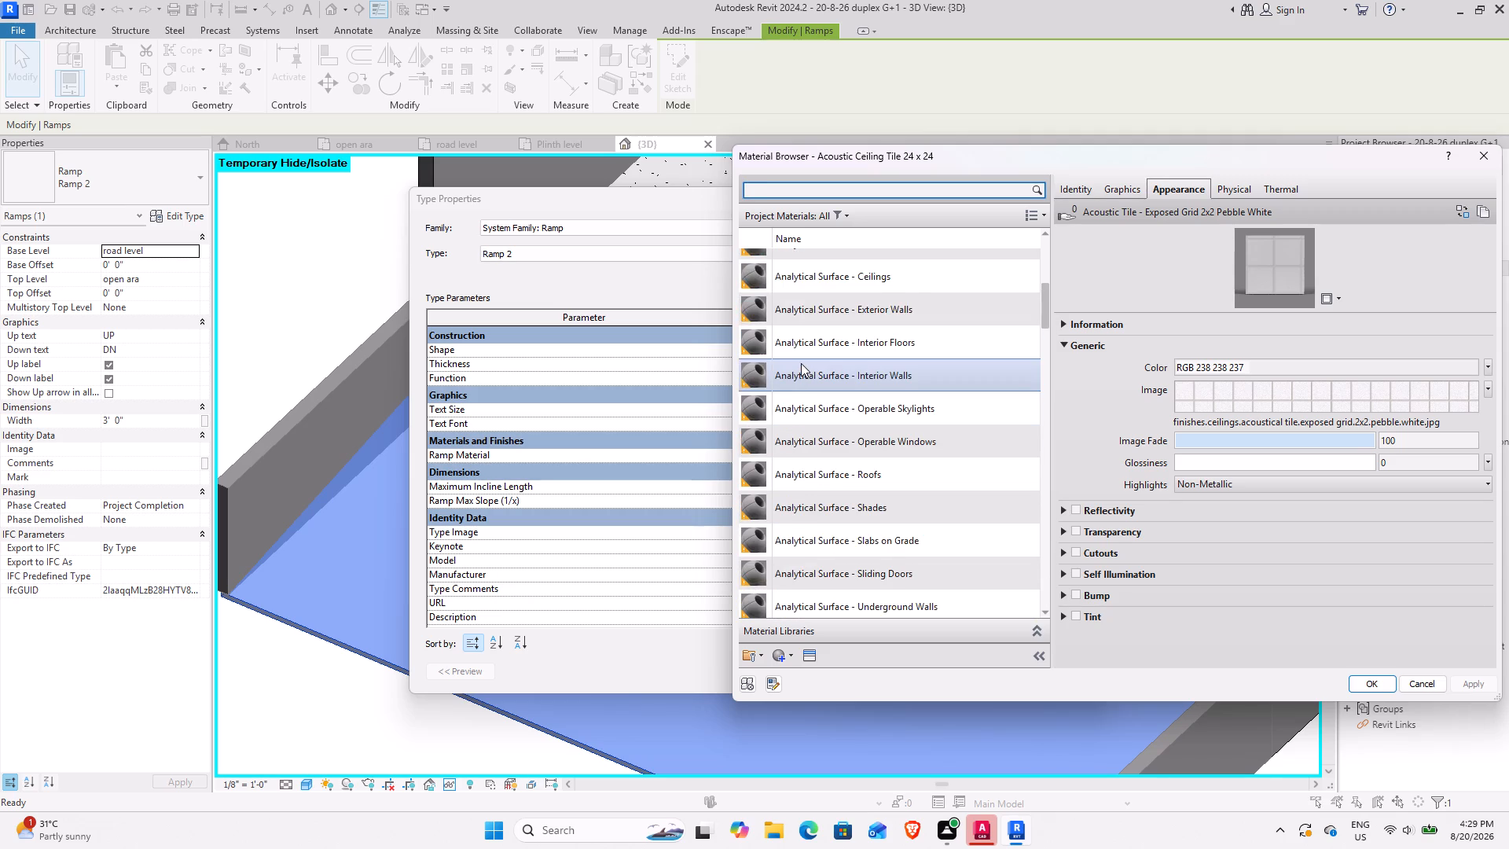
{"action": "scroll", "coordinate": [801, 362], "scroll_direction": "up", "scroll_amount": 3}
{"action": "scroll", "coordinate": [803, 475], "scroll_direction": "up", "scroll_amount": 3}
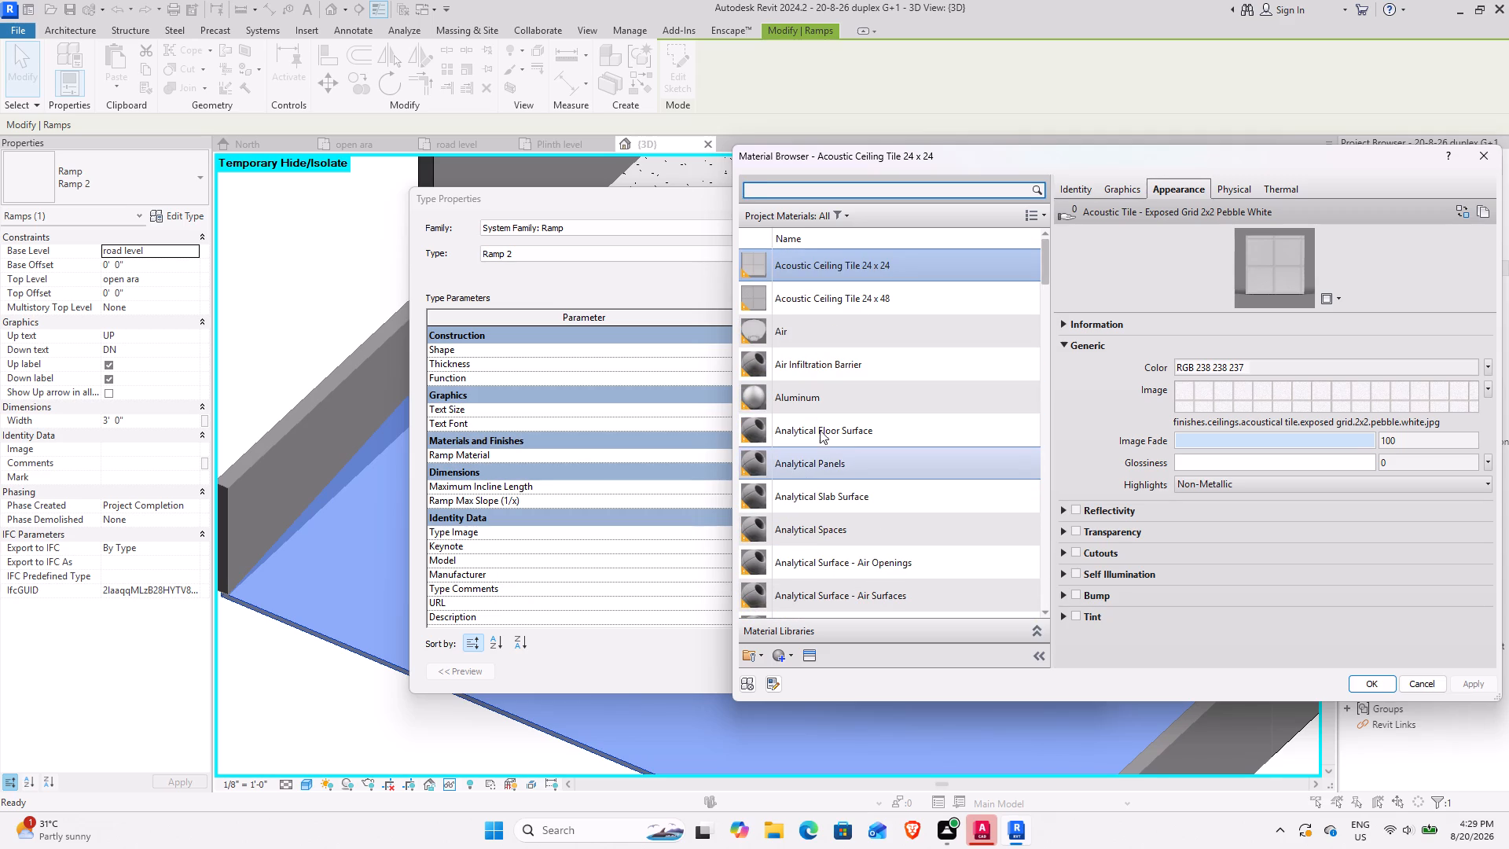
{"action": "scroll", "coordinate": [831, 392], "scroll_direction": "down", "scroll_amount": 3}
{"action": "scroll", "coordinate": [831, 392], "scroll_direction": "up", "scroll_amount": 1}
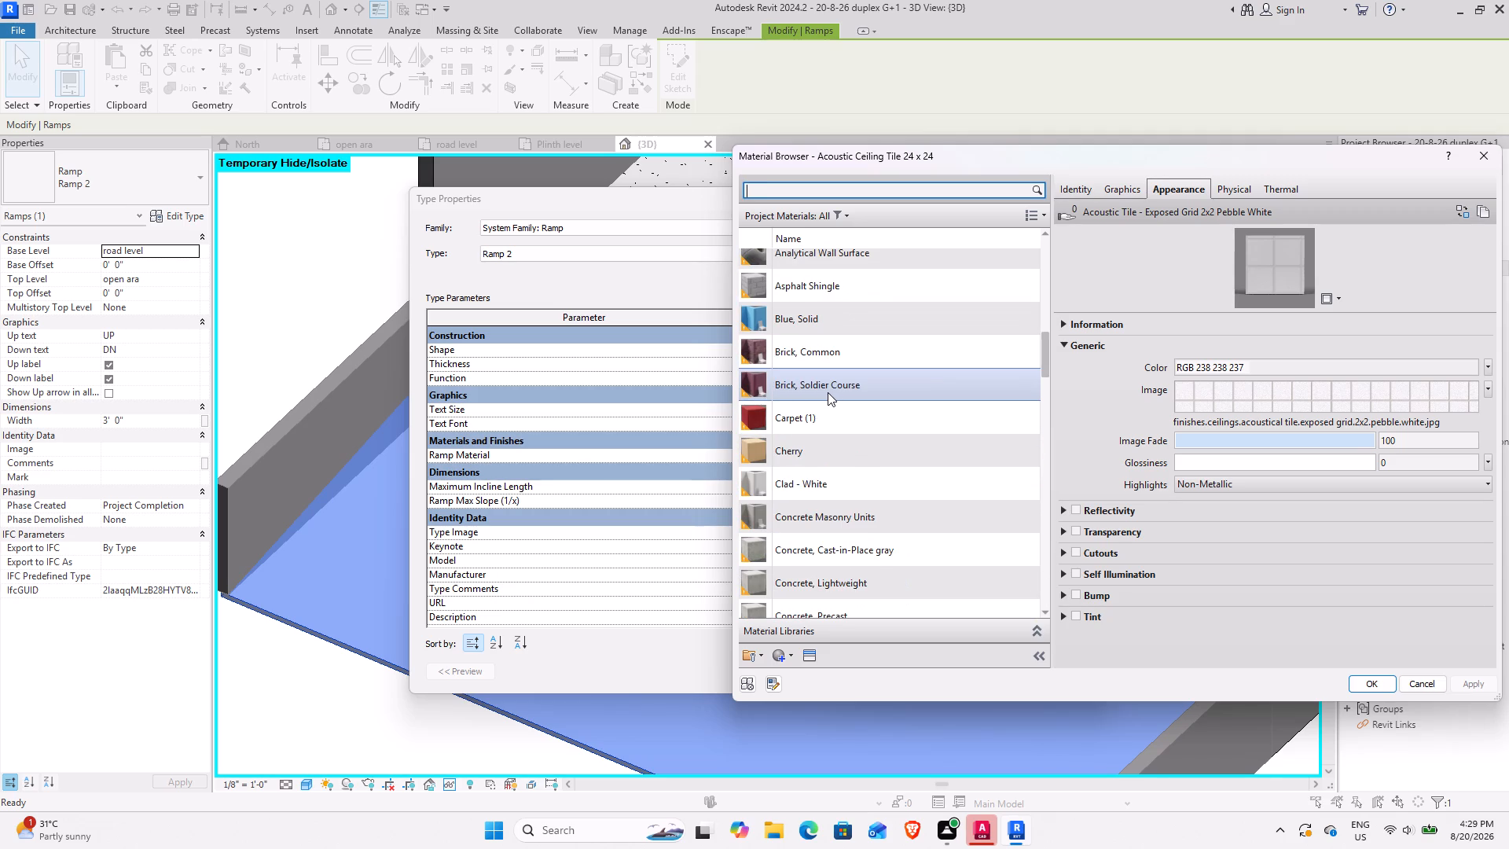
{"action": "left_click", "coordinate": [828, 526]}
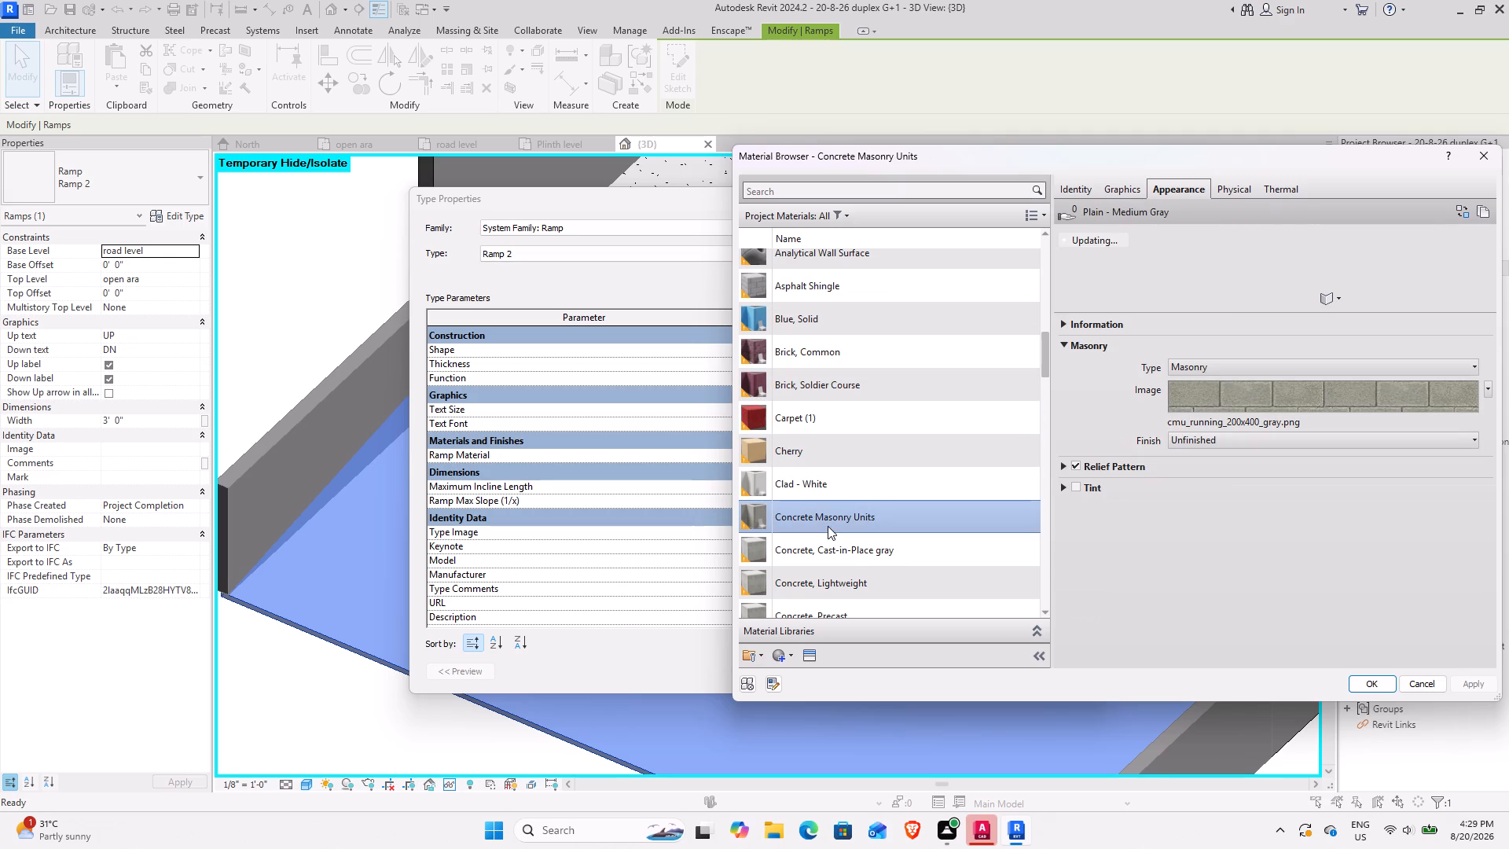
{"action": "left_click", "coordinate": [1368, 687]}
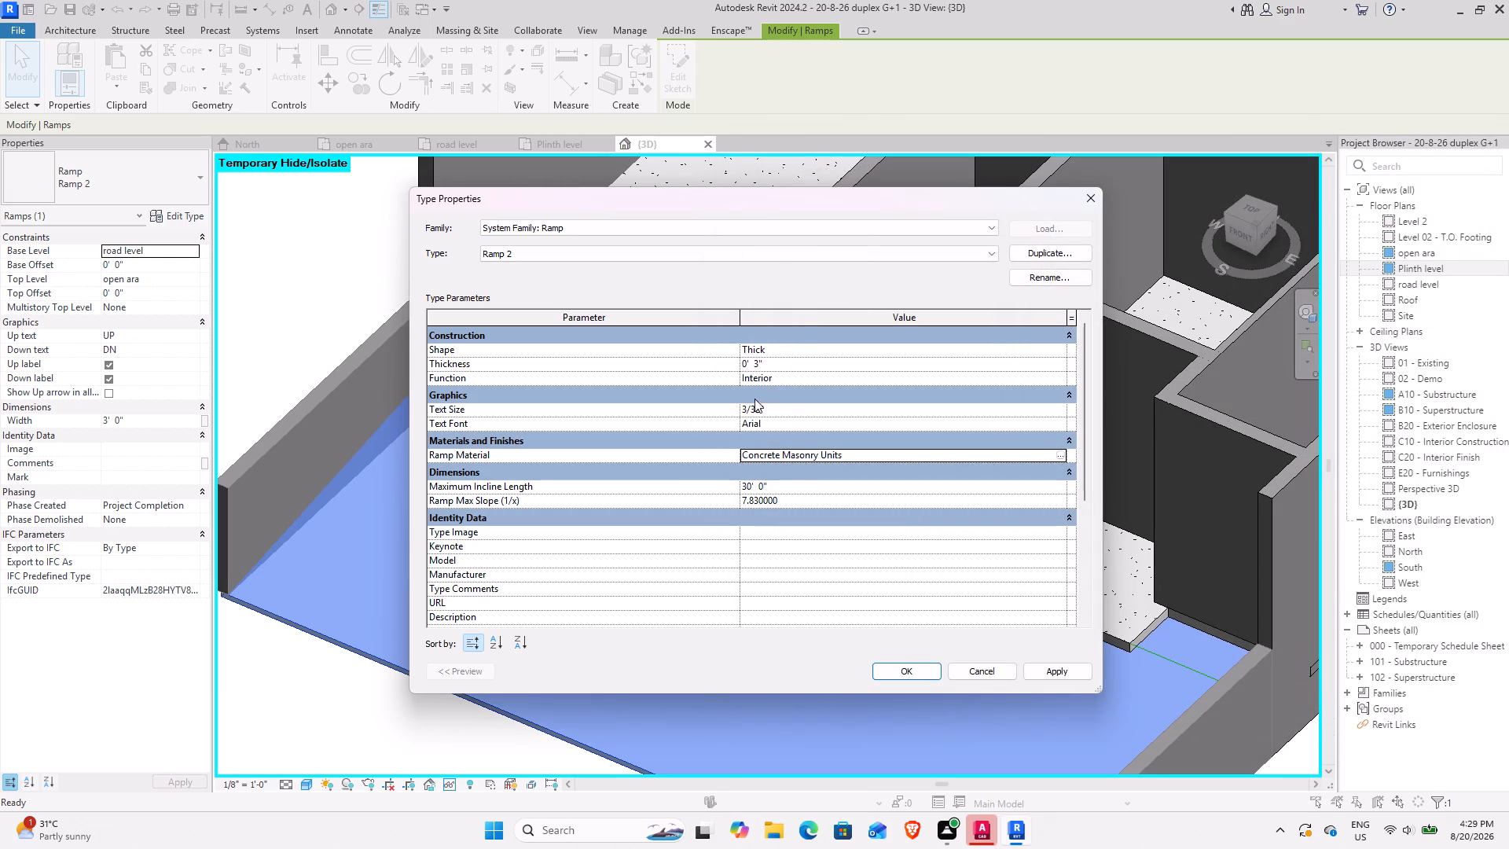
{"action": "scroll", "coordinate": [835, 528], "scroll_direction": "down", "scroll_amount": 2}
{"action": "scroll", "coordinate": [827, 534], "scroll_direction": "up", "scroll_amount": 3}
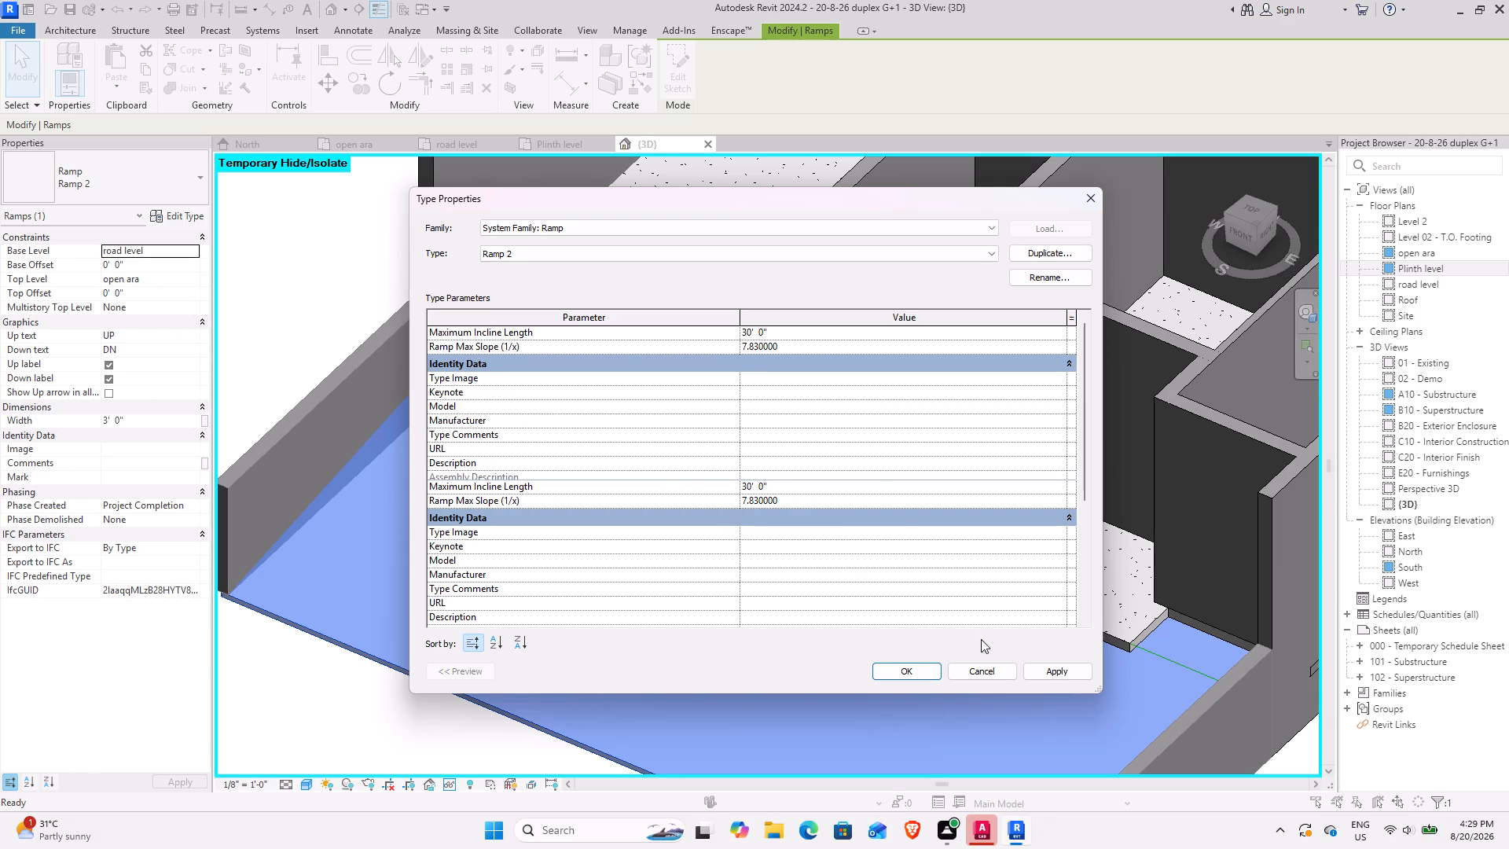
{"action": "left_click", "coordinate": [1071, 673]}
{"action": "left_click", "coordinate": [907, 673]}
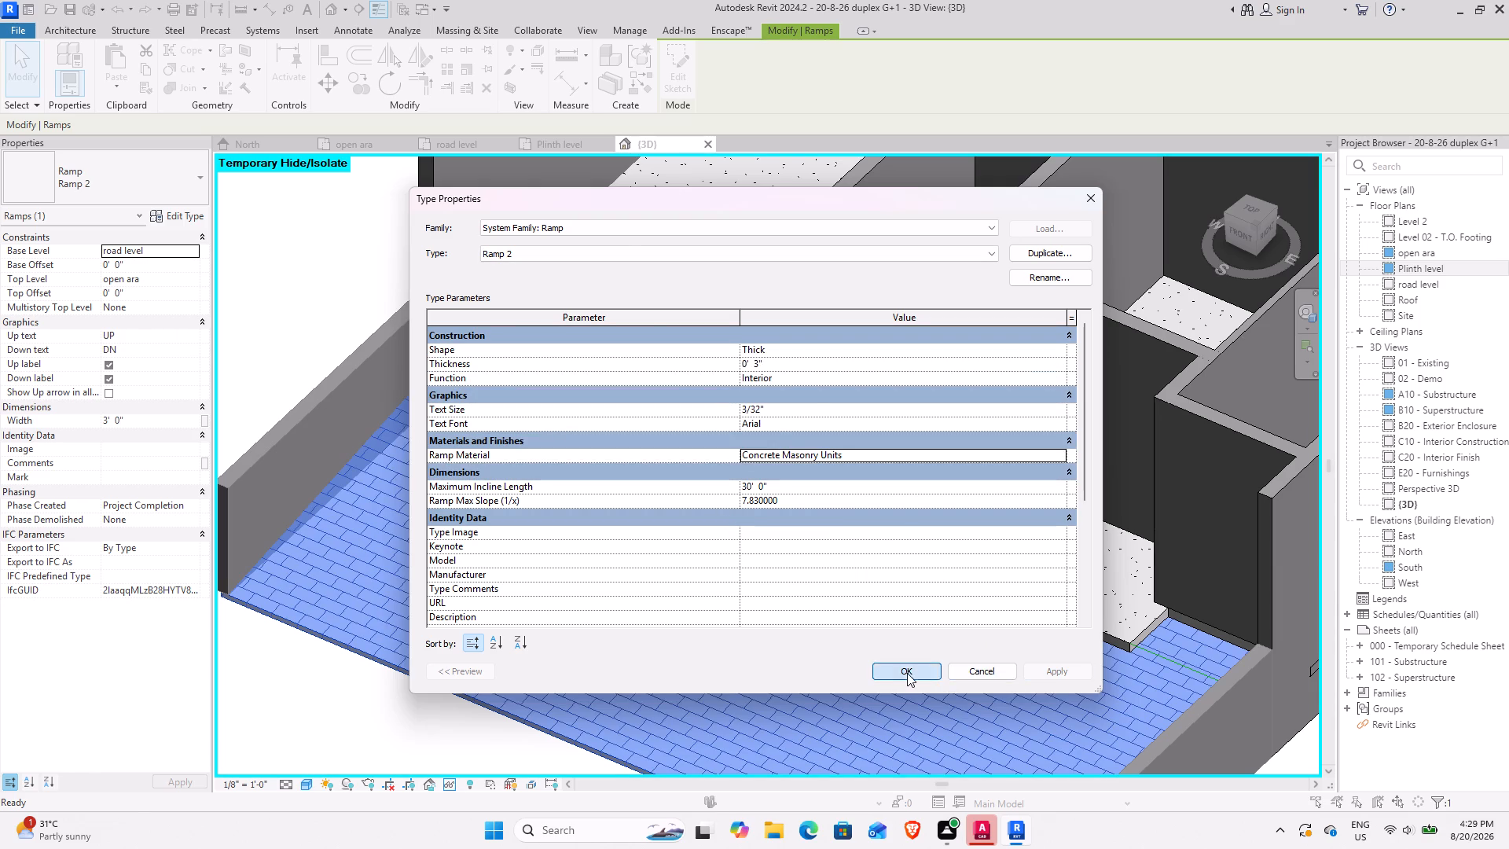
{"action": "left_click", "coordinate": [352, 722]}
Examine the ramp's masonry surface in 3D along the road edge, side walls and plinth steps.
{"action": "scroll", "coordinate": [483, 677], "scroll_direction": "down", "scroll_amount": 3}
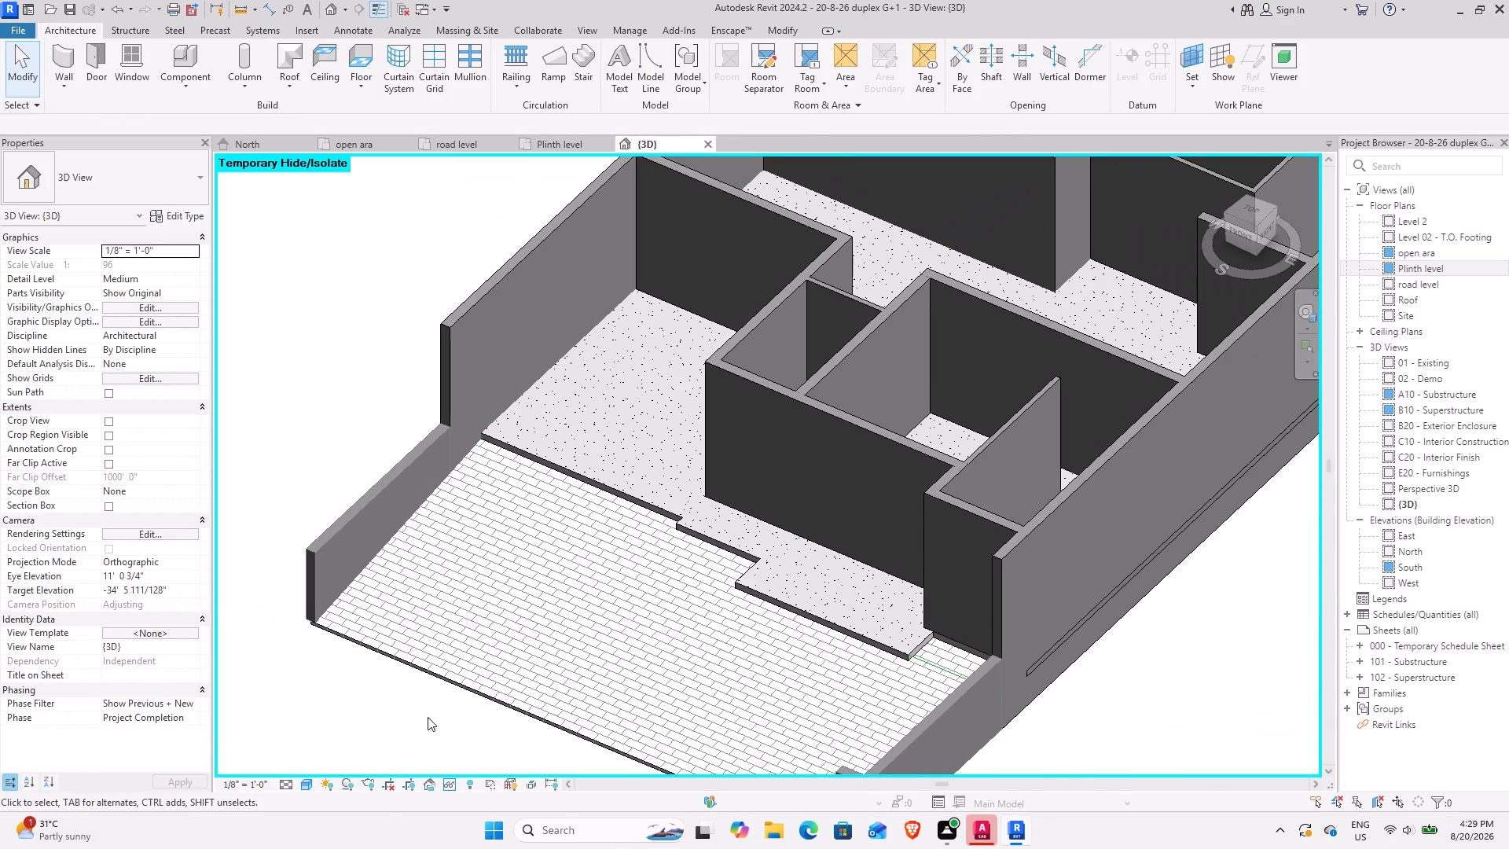
{"action": "middle_click_drag", "start_coordinate": [427, 718], "coordinate": [652, 634], "text": "shift"}
{"action": "middle_click_drag", "start_coordinate": [740, 701], "coordinate": [732, 647], "text": "shift"}
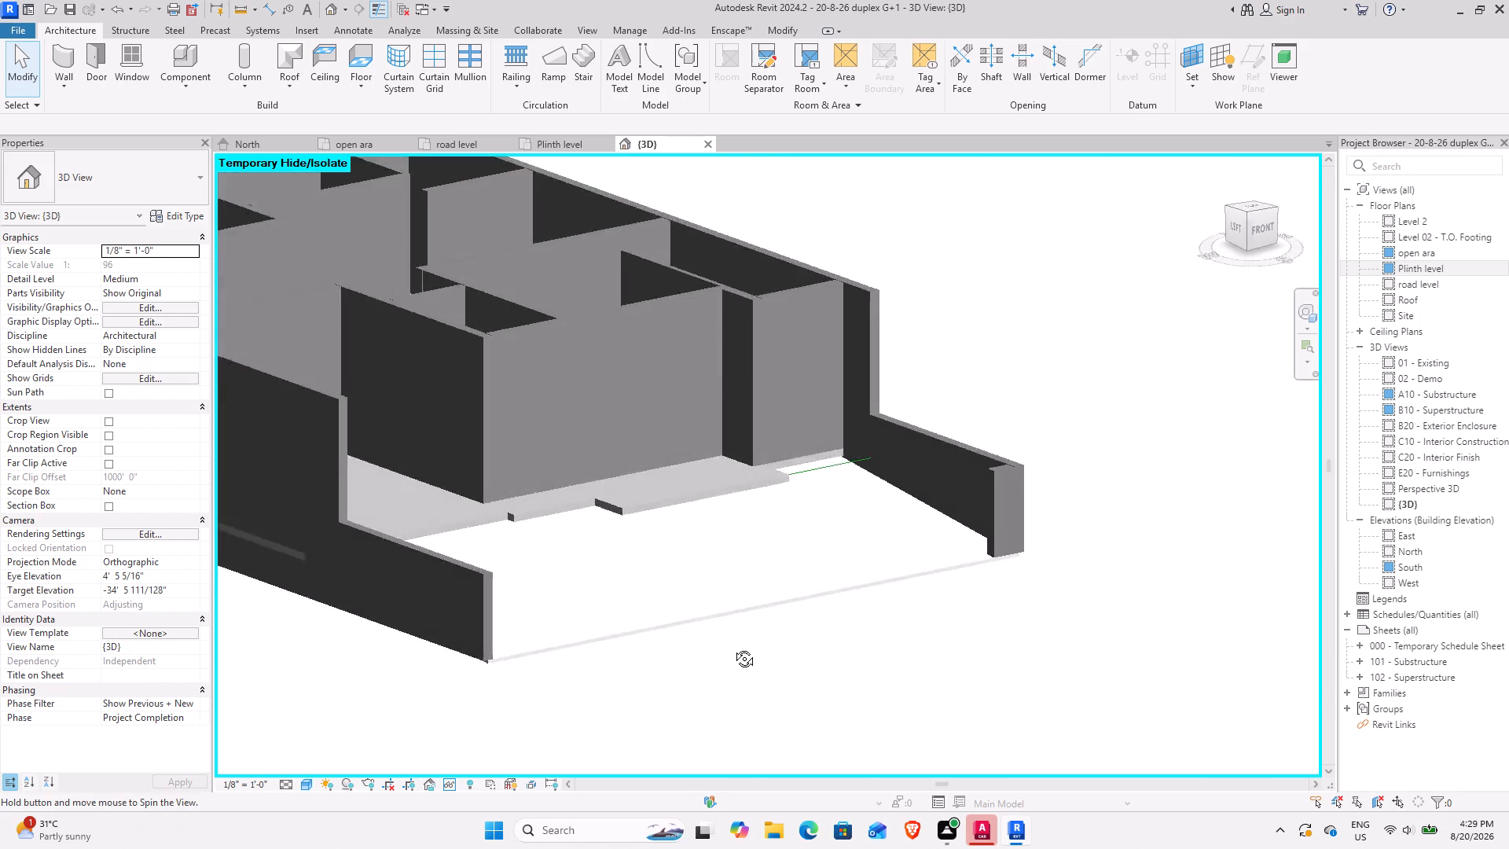
{"action": "middle_click_drag", "start_coordinate": [732, 647], "coordinate": [615, 721], "text": "shift"}
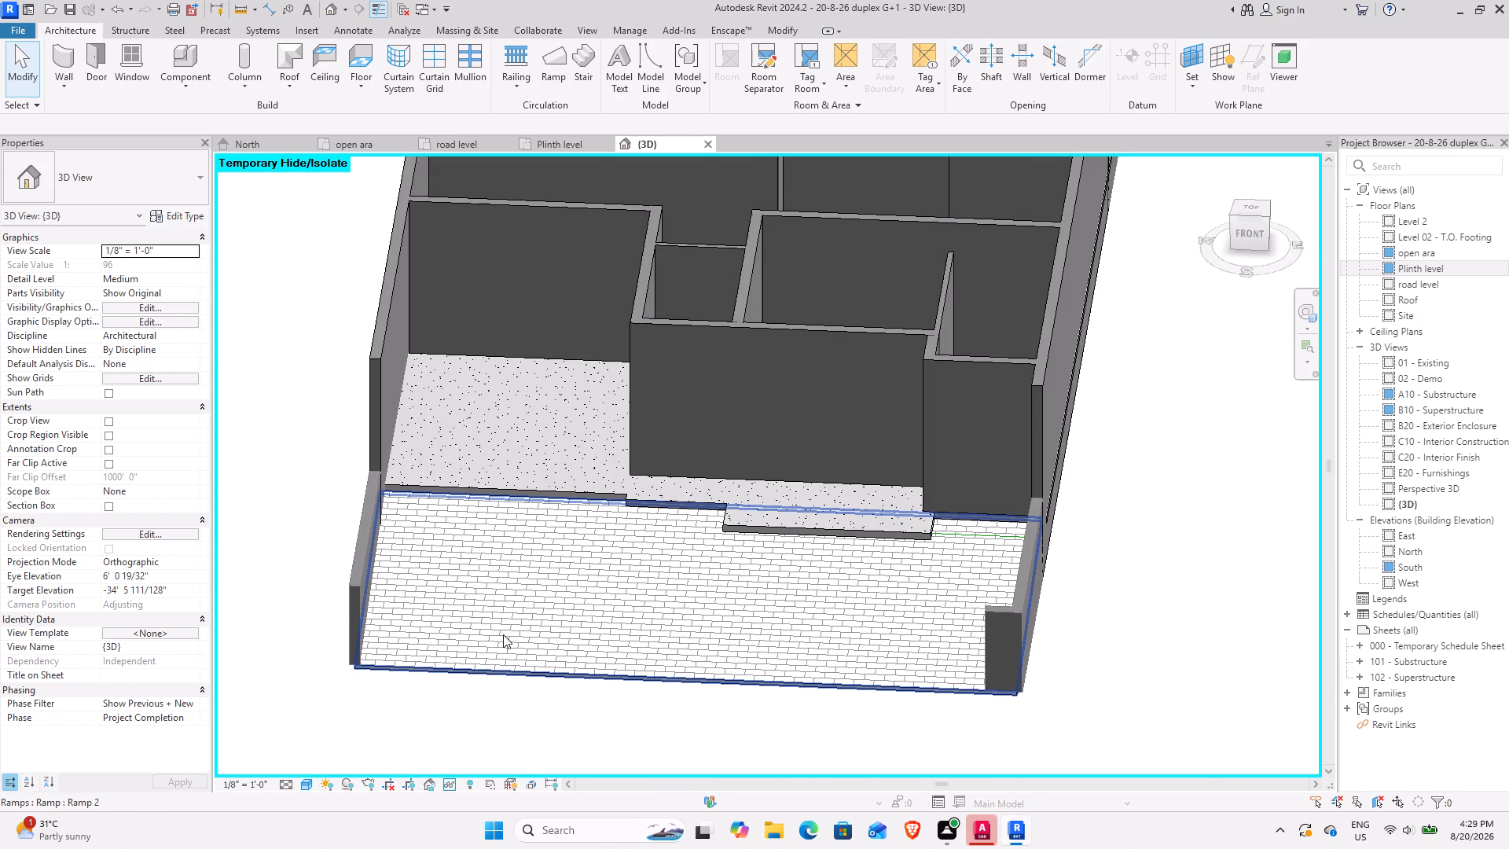
{"action": "middle_click_drag", "start_coordinate": [486, 632], "coordinate": [485, 332], "text": "shift"}
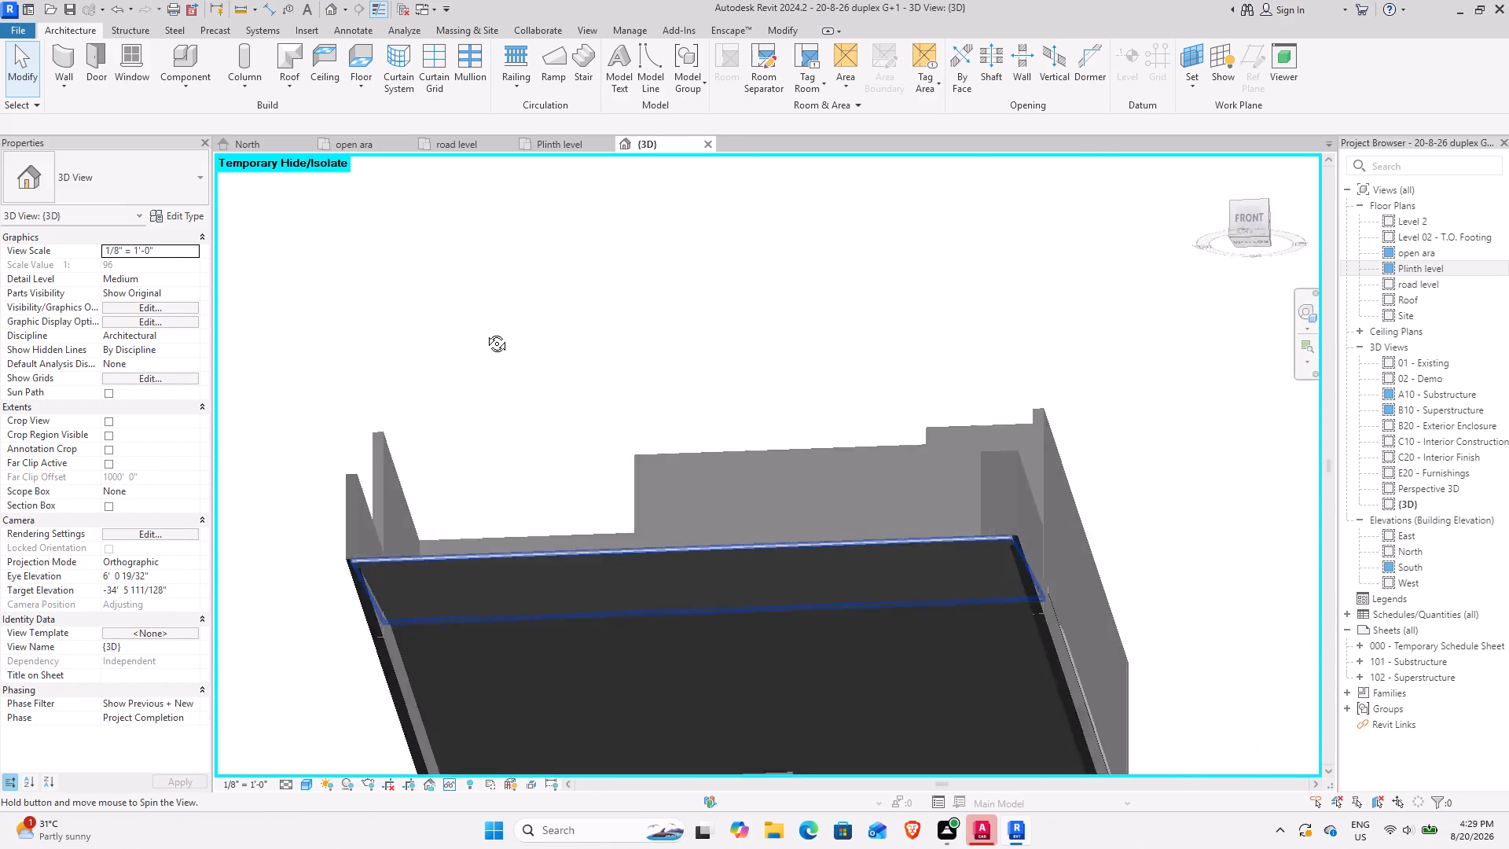
{"action": "middle_click_drag", "start_coordinate": [485, 332], "coordinate": [329, 521], "text": "shift"}
{"action": "scroll", "coordinate": [286, 575], "scroll_direction": "up", "scroll_amount": 6}
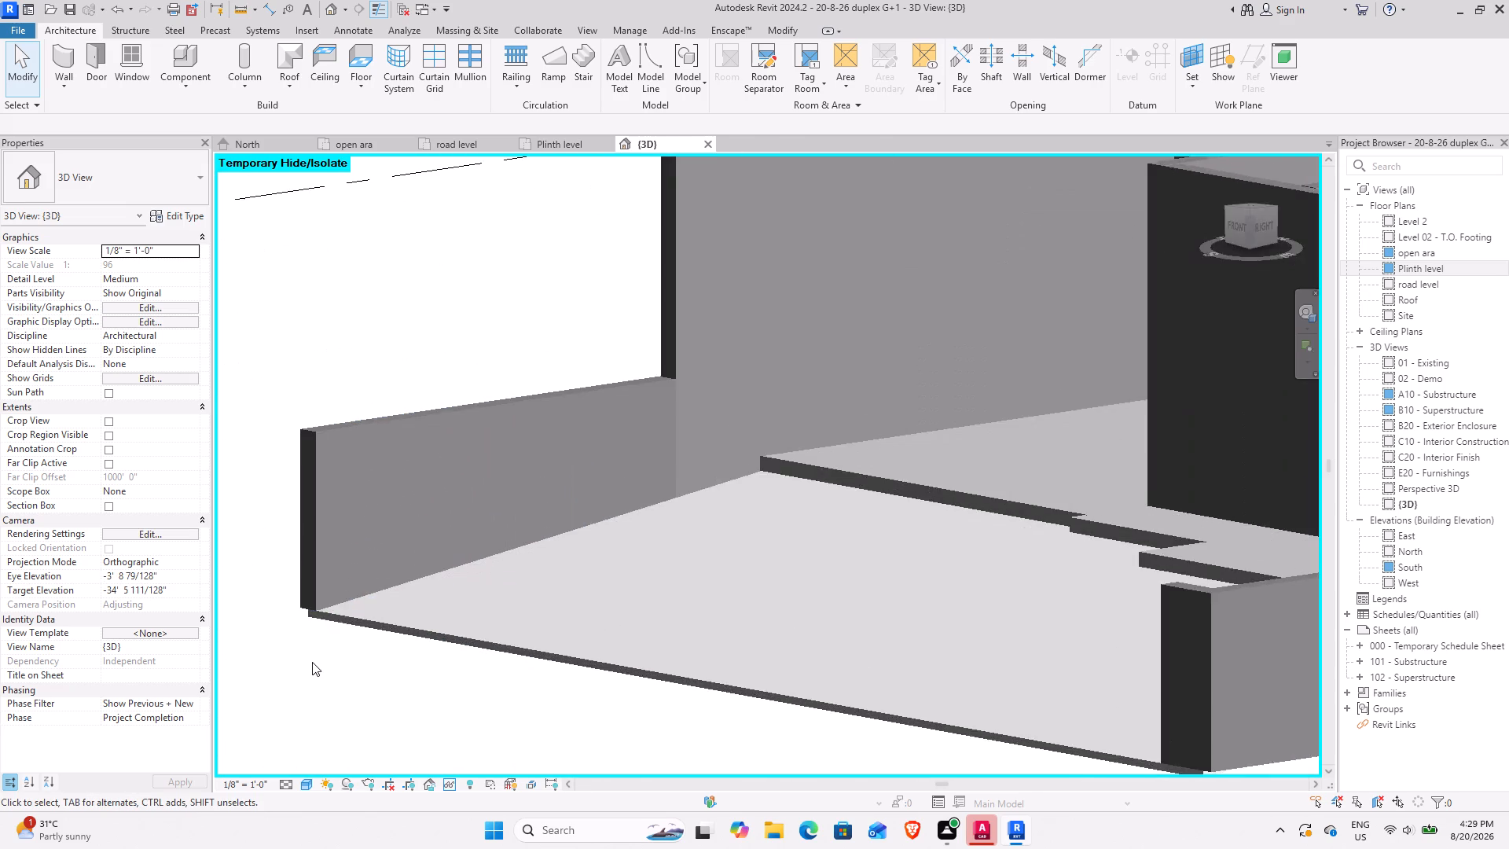
{"action": "middle_click_drag", "start_coordinate": [312, 662], "coordinate": [439, 652], "text": "shift"}
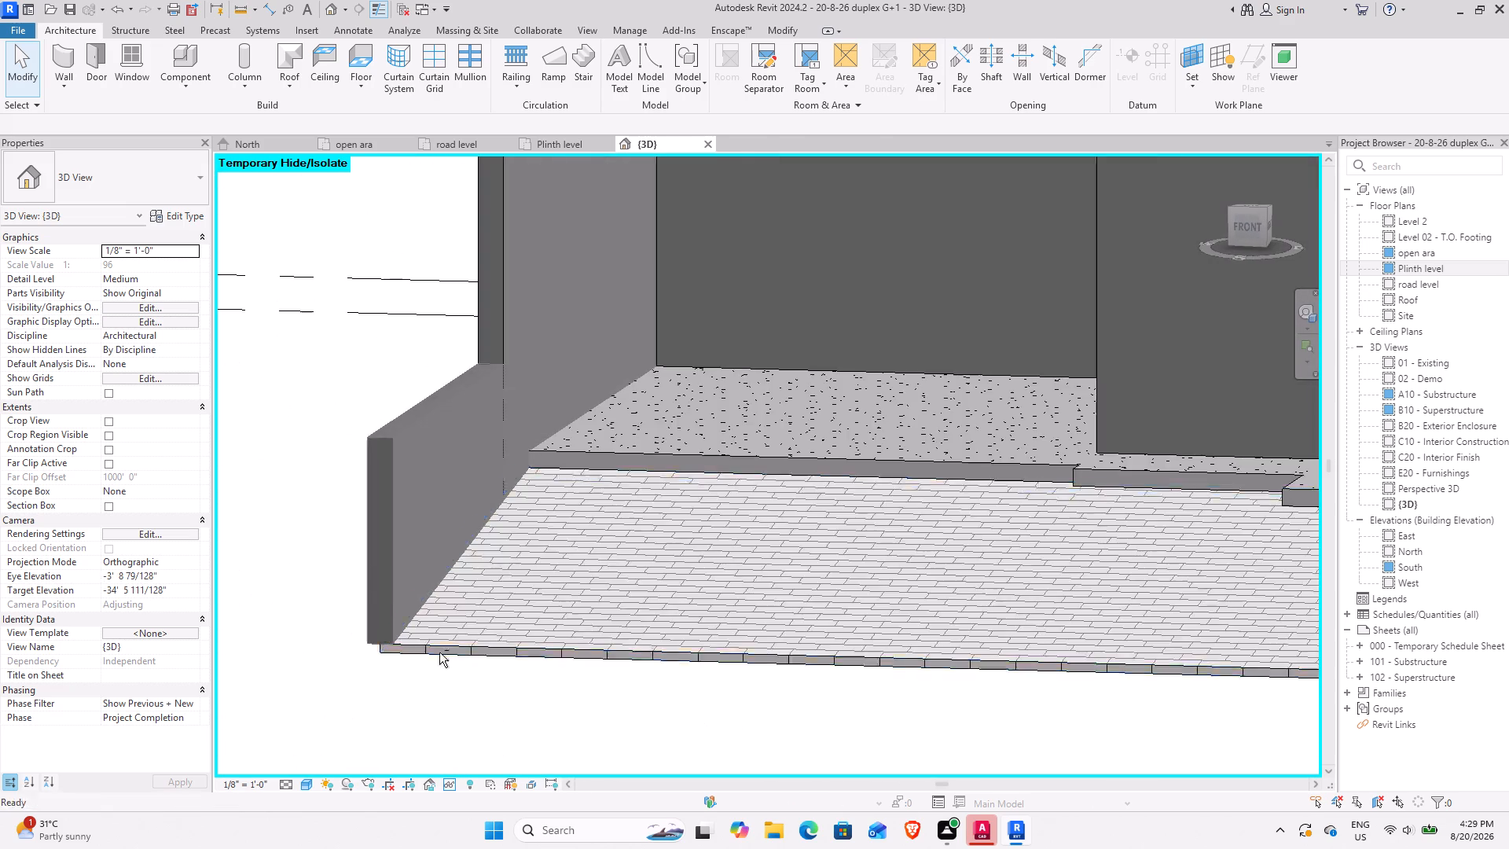
{"action": "scroll", "coordinate": [516, 616], "scroll_direction": "down", "scroll_amount": 4}
{"action": "middle_click_drag", "start_coordinate": [688, 674], "coordinate": [622, 677], "text": "shift"}
{"action": "middle_click_drag", "start_coordinate": [868, 649], "coordinate": [452, 589]}
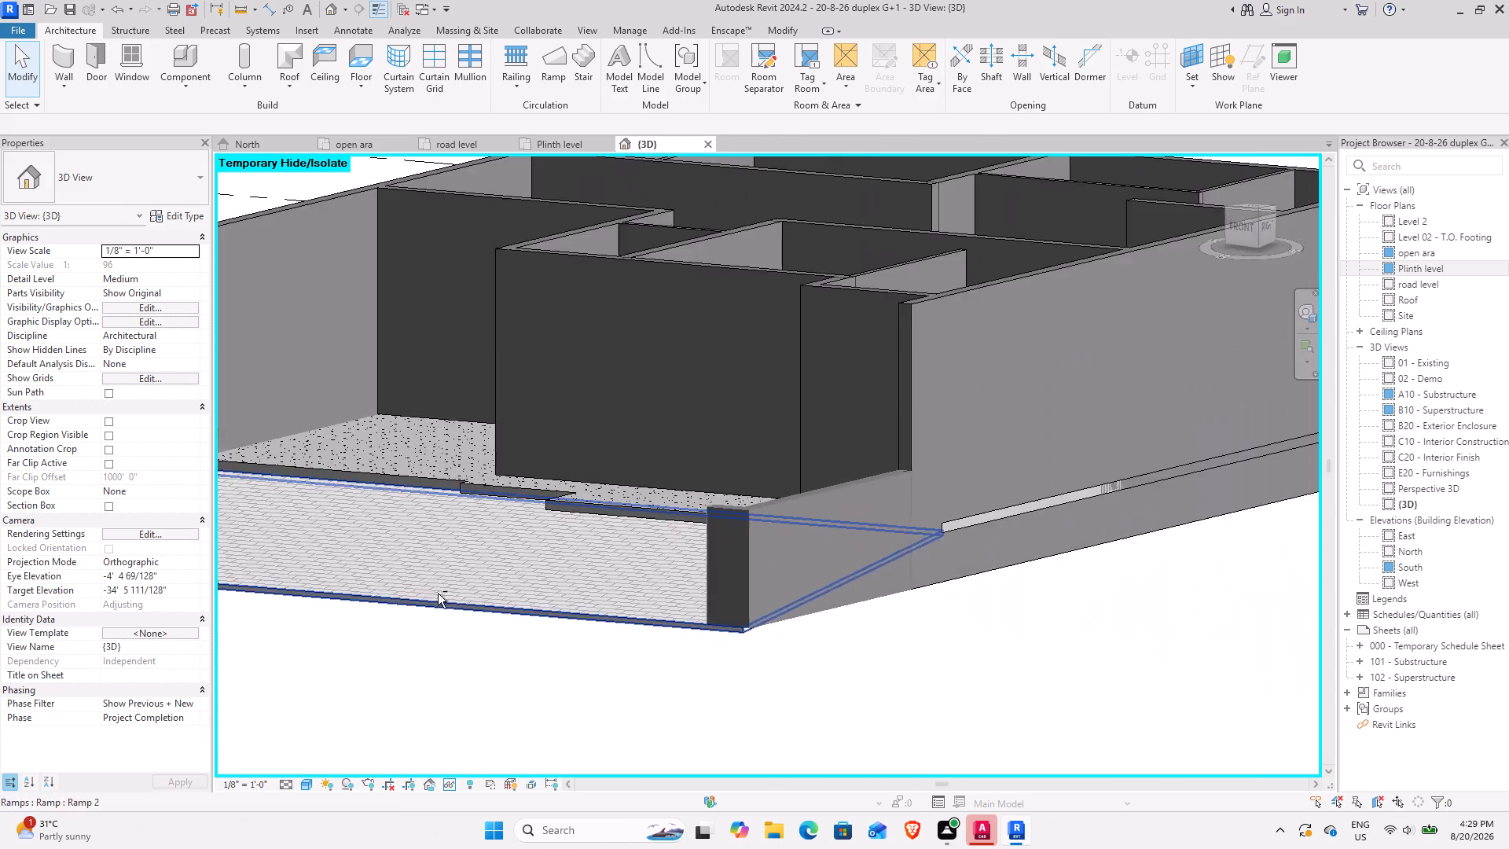
{"action": "middle_click_drag", "start_coordinate": [469, 606], "coordinate": [651, 702], "text": "shift"}
{"action": "middle_click_drag", "start_coordinate": [641, 483], "coordinate": [683, 665]}
{"action": "scroll", "coordinate": [519, 594], "scroll_direction": "up", "scroll_amount": 3}
{"action": "scroll", "coordinate": [516, 663], "scroll_direction": "up", "scroll_amount": 1}
{"action": "middle_click_drag", "start_coordinate": [528, 661], "coordinate": [591, 617]}
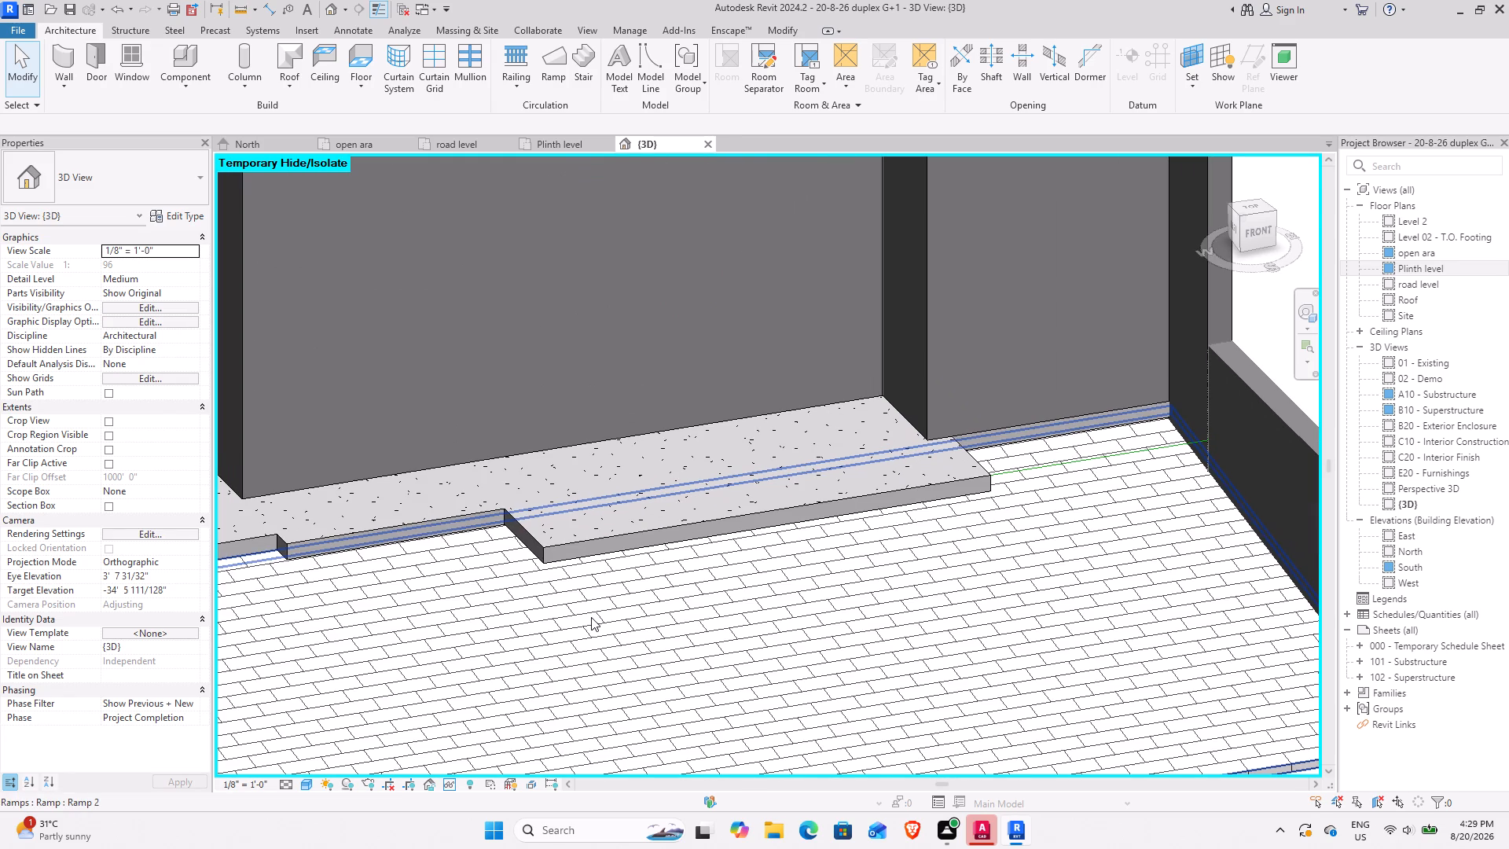
{"action": "scroll", "coordinate": [679, 566], "scroll_direction": "down", "scroll_amount": 3}
{"action": "middle_click_drag", "start_coordinate": [671, 650], "coordinate": [745, 641], "text": "shift"}
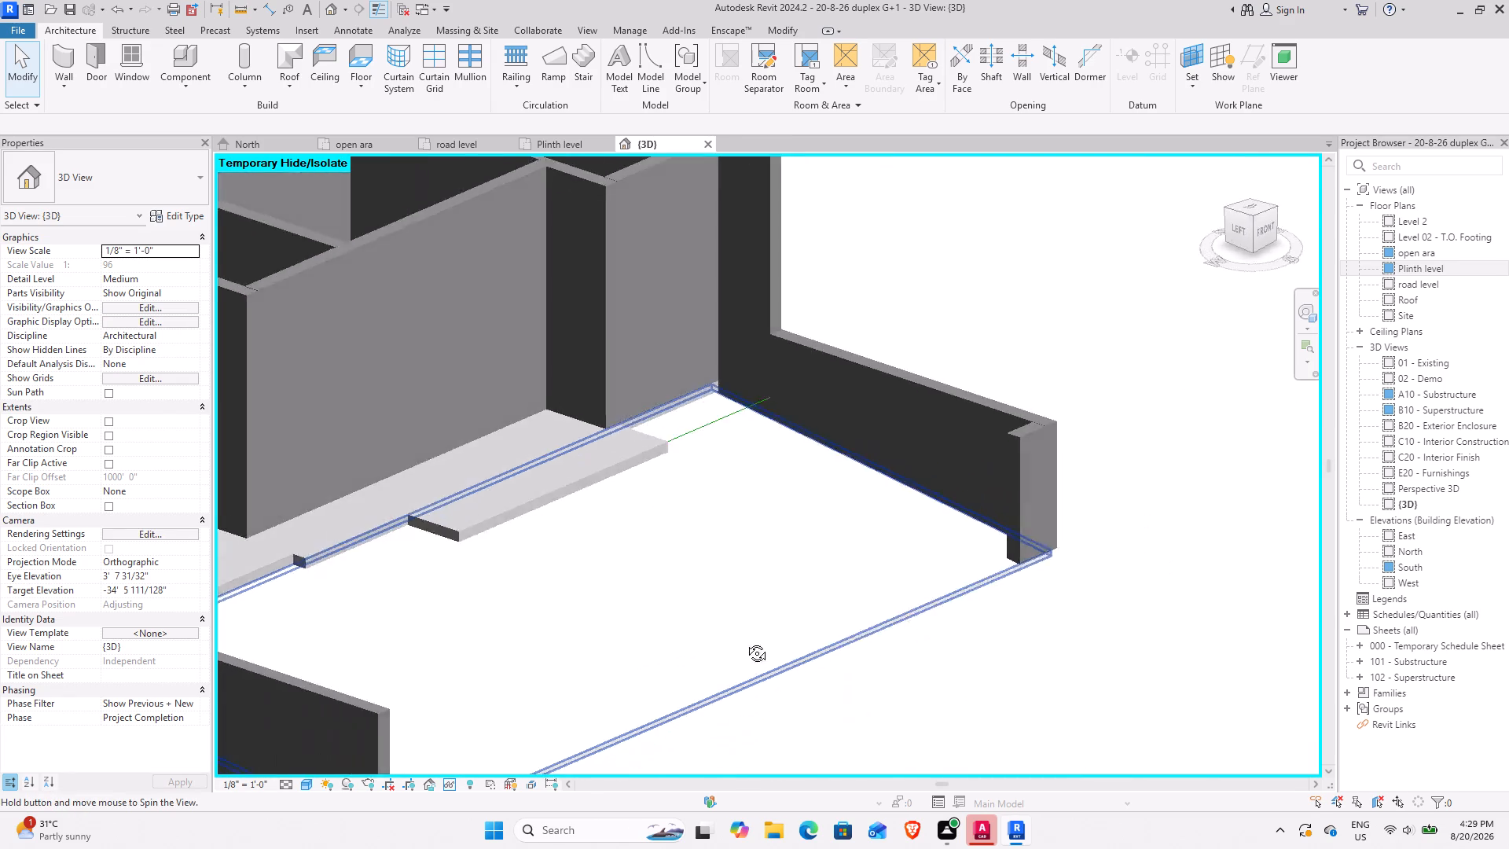
{"action": "middle_click_drag", "start_coordinate": [745, 641], "coordinate": [670, 641], "text": "shift"}
{"action": "scroll", "coordinate": [739, 632], "scroll_direction": "down", "scroll_amount": 3}
{"action": "middle_click_drag", "start_coordinate": [716, 647], "coordinate": [669, 638], "text": "shift"}
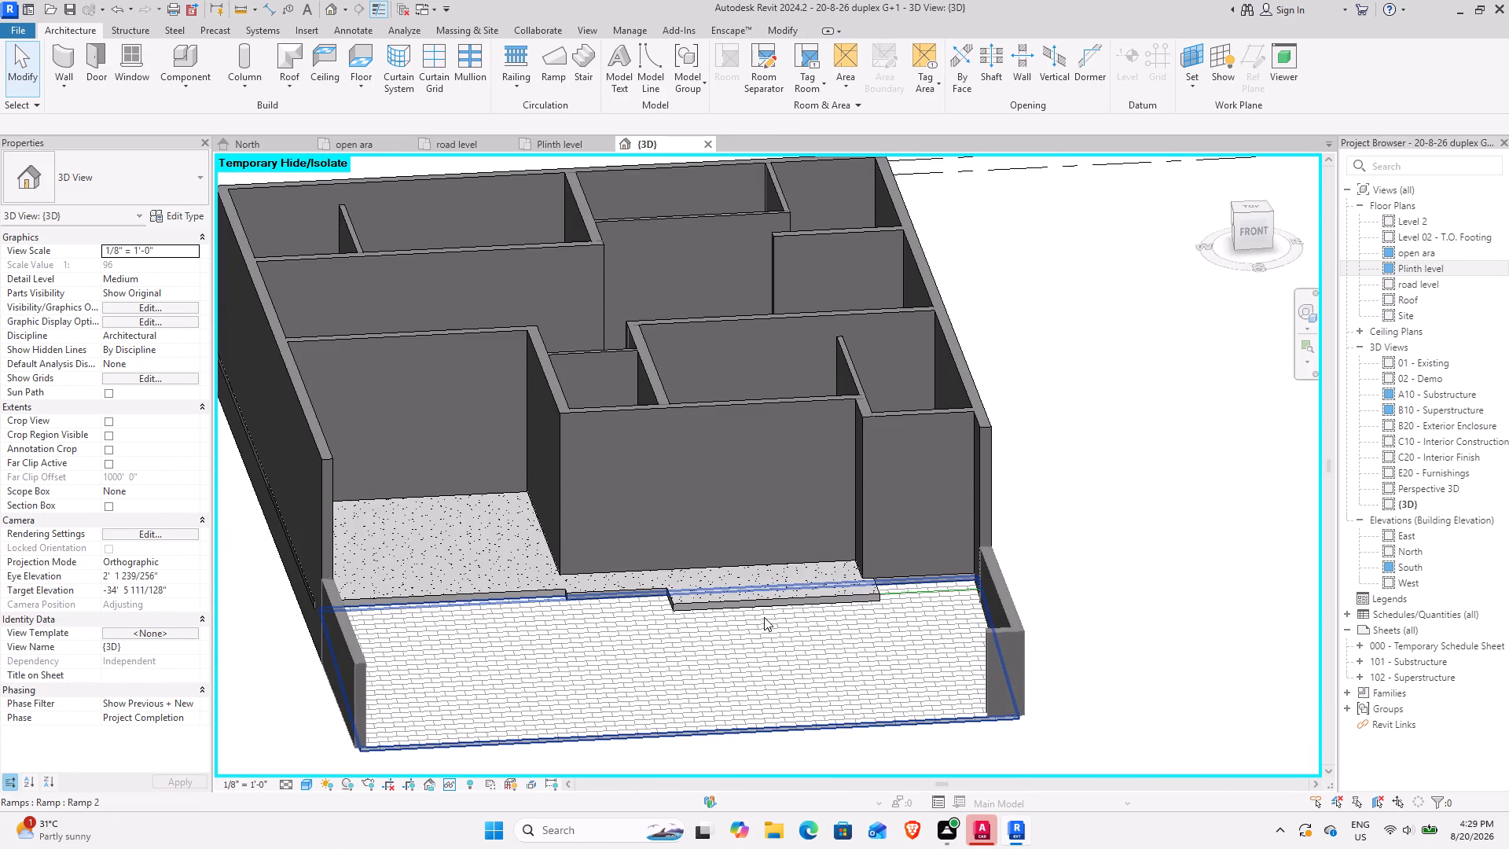
{"action": "middle_click_drag", "start_coordinate": [747, 616], "coordinate": [692, 619], "text": "shift"}
{"action": "middle_click_drag", "start_coordinate": [640, 654], "coordinate": [662, 650]}
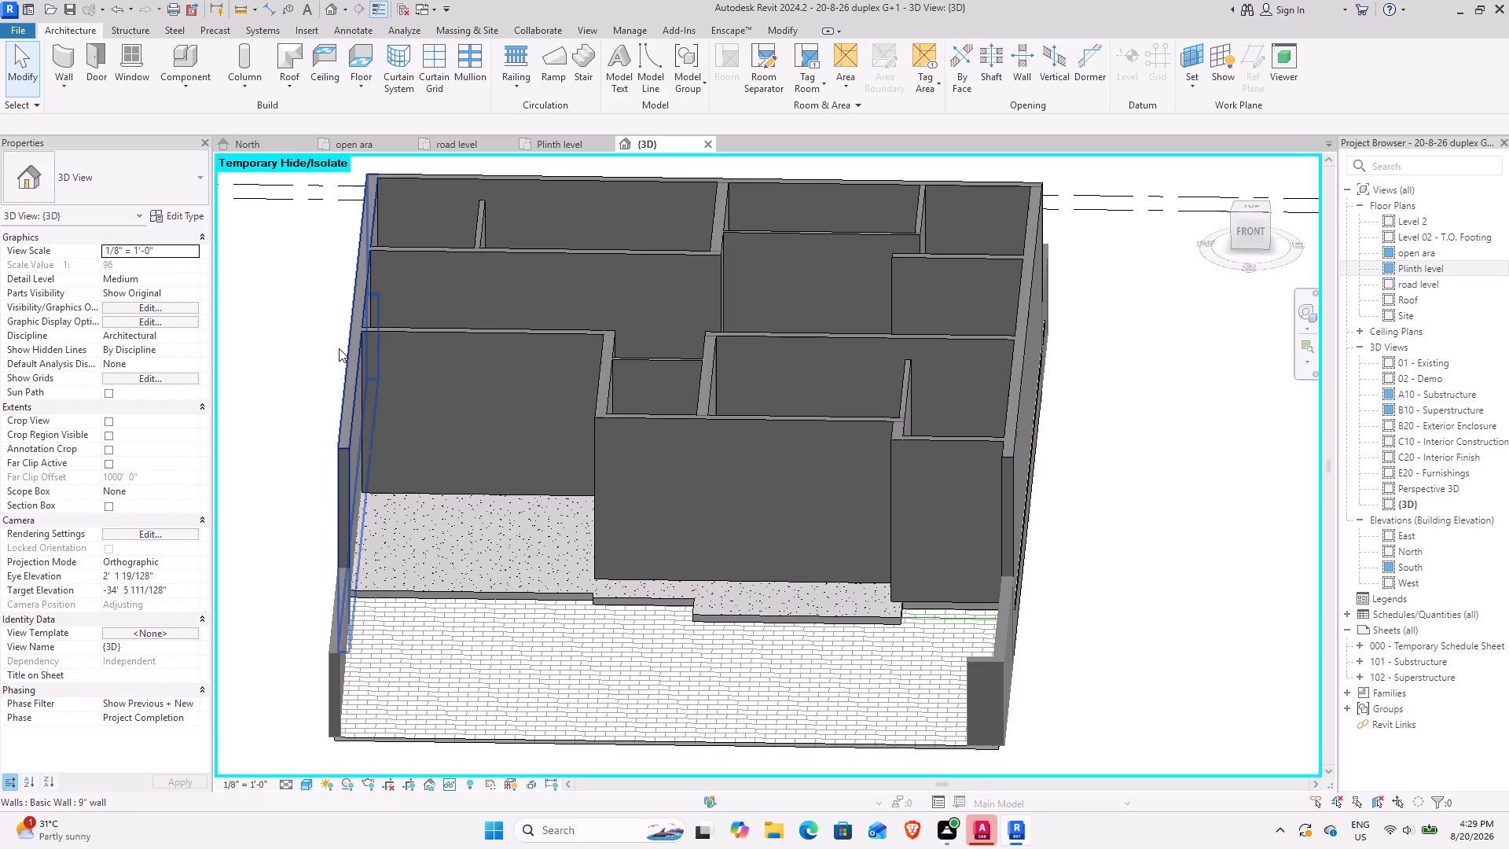
In the road level floor plan, start an in-place component in the Generic Models category, keeping the suggested name.
{"action": "left_click", "coordinate": [542, 141]}
{"action": "middle_click_drag", "start_coordinate": [777, 549], "coordinate": [713, 458]}
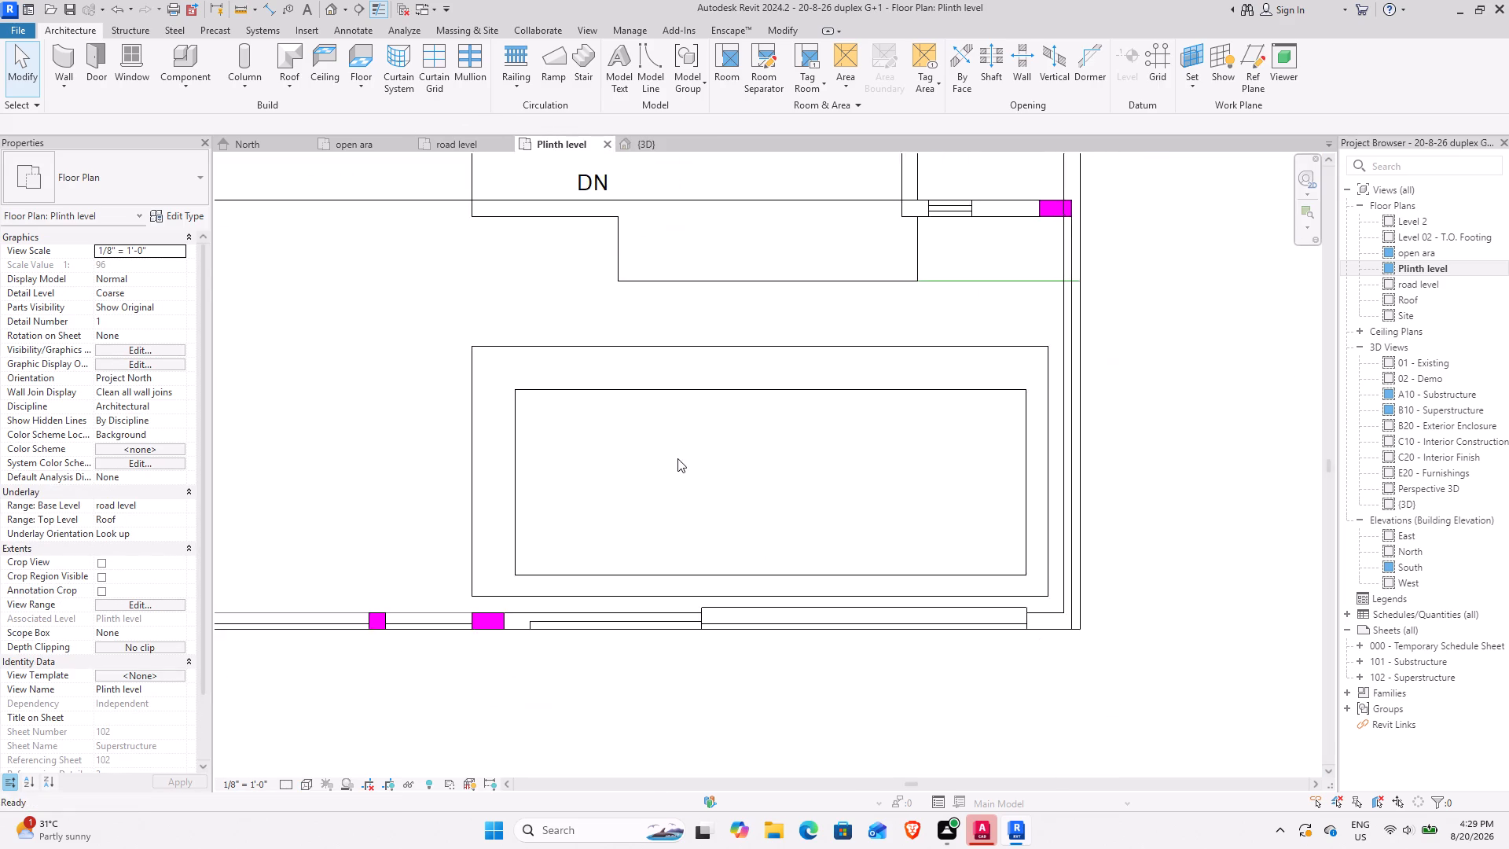
{"action": "scroll", "coordinate": [670, 460], "scroll_direction": "down", "scroll_amount": 2}
{"action": "middle_click_drag", "start_coordinate": [652, 428], "coordinate": [692, 557]}
{"action": "scroll", "coordinate": [758, 597], "scroll_direction": "up", "scroll_amount": 1}
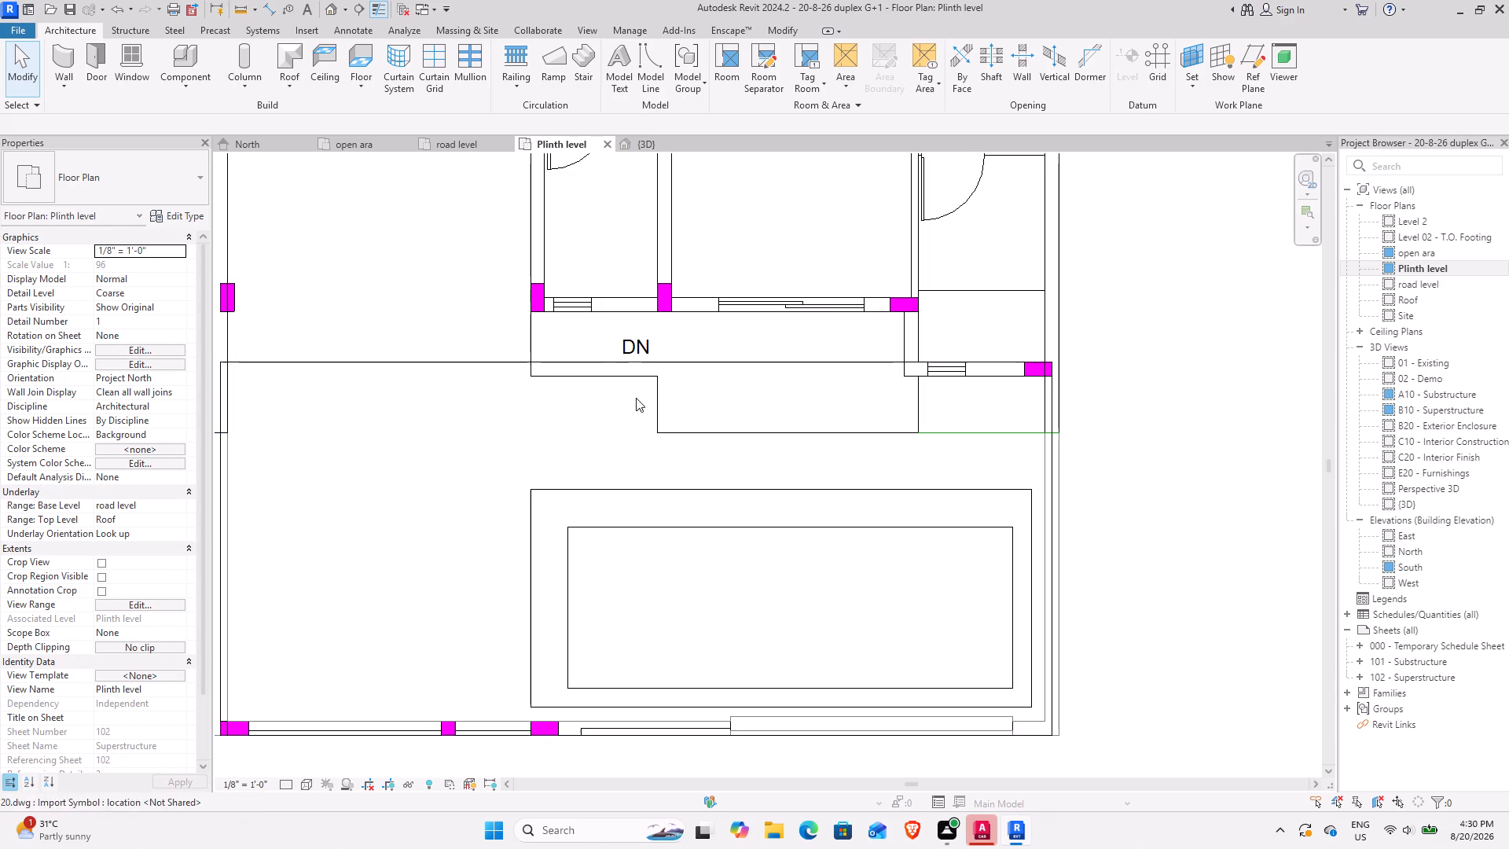
{"action": "left_click", "coordinate": [461, 143]}
{"action": "scroll", "coordinate": [825, 542], "scroll_direction": "down", "scroll_amount": 3}
{"action": "middle_click_drag", "start_coordinate": [934, 565], "coordinate": [654, 513]}
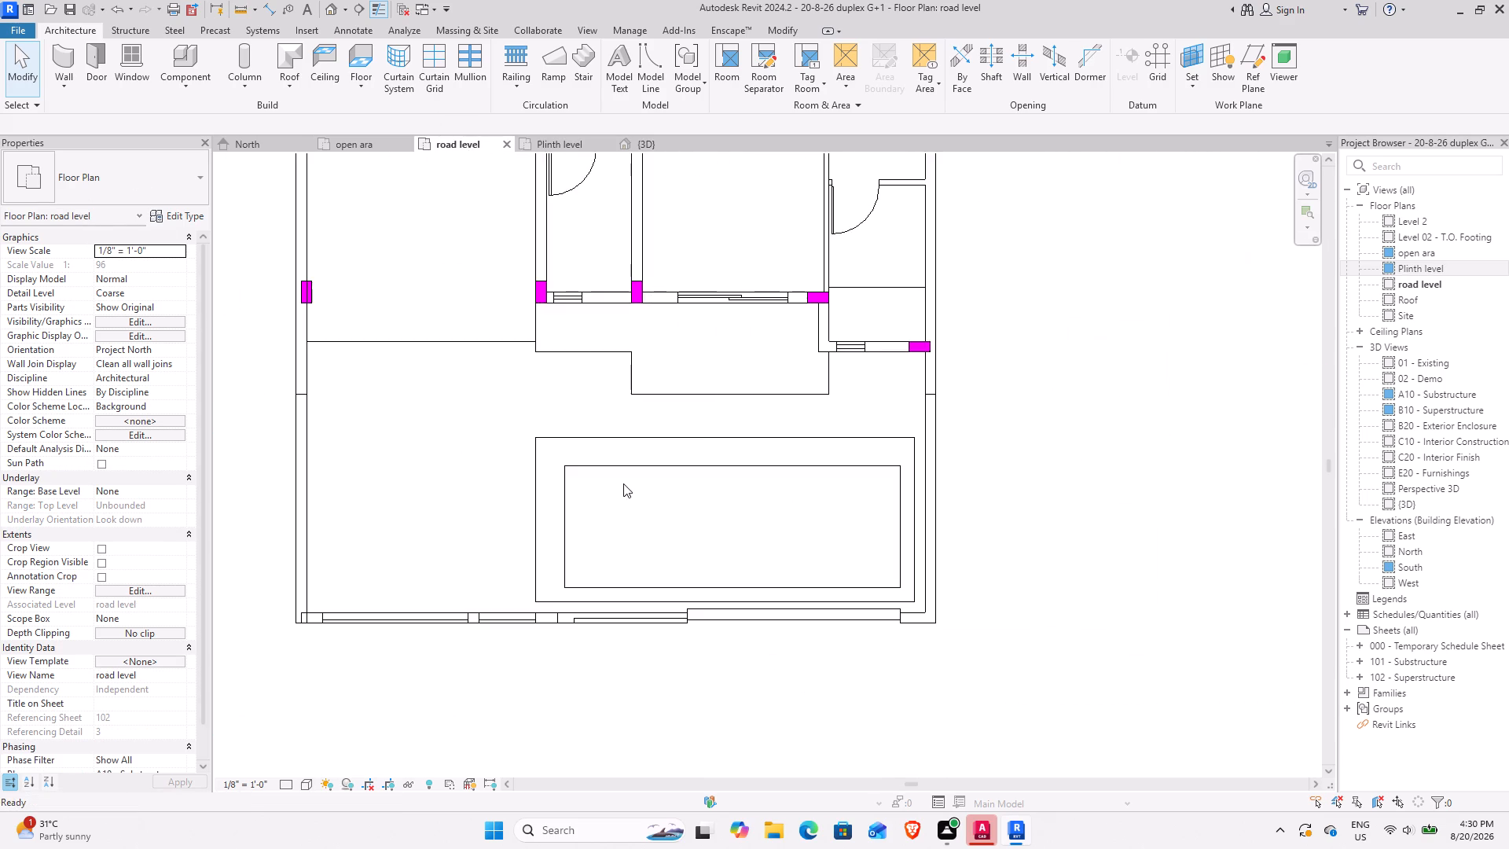
{"action": "scroll", "coordinate": [623, 483], "scroll_direction": "up", "scroll_amount": 2}
{"action": "scroll", "coordinate": [760, 512], "scroll_direction": "up", "scroll_amount": 1}
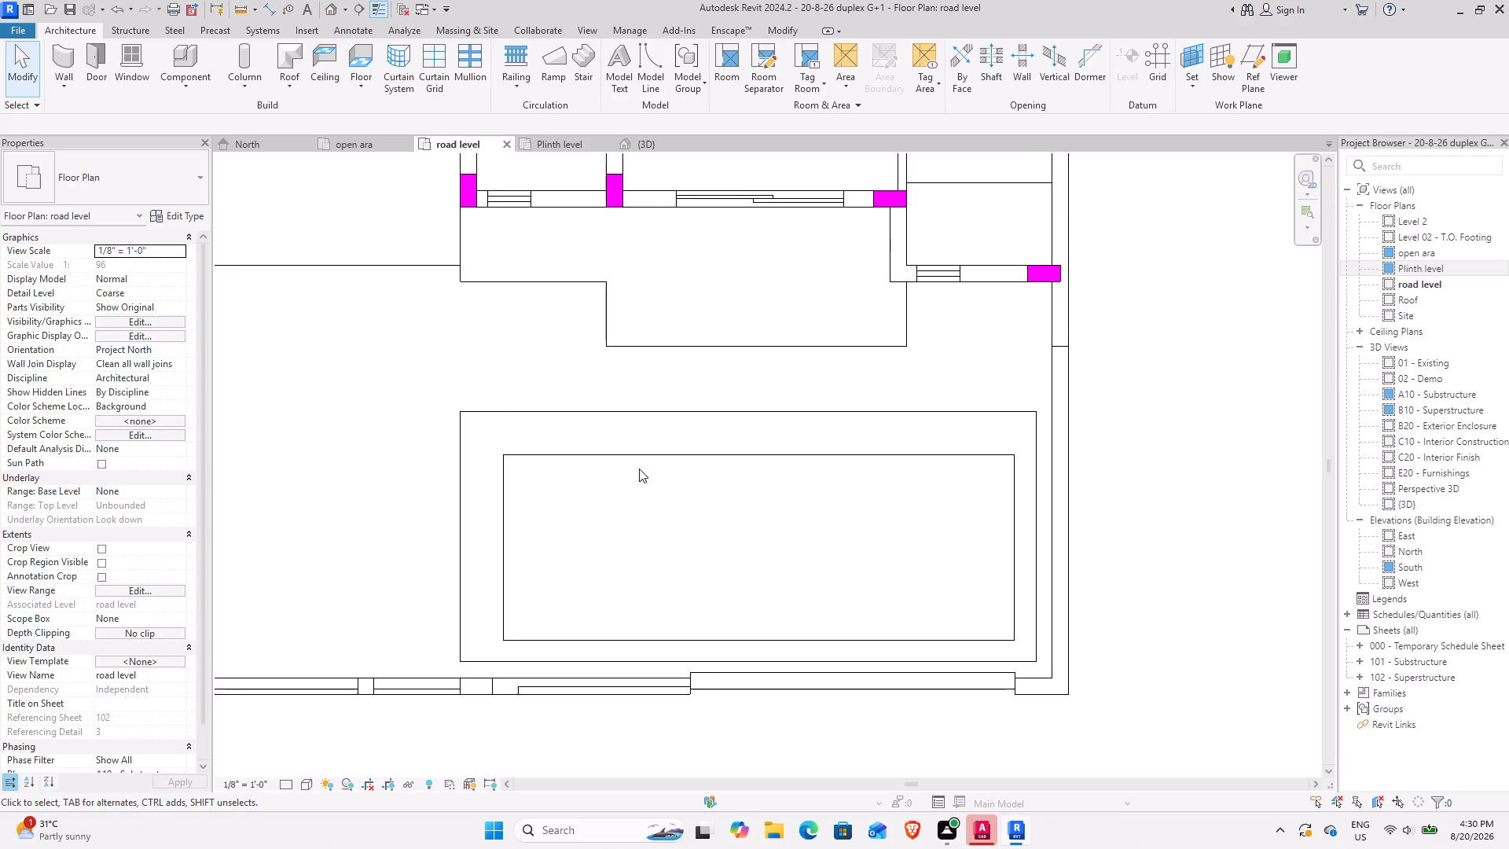
{"action": "left_click", "coordinate": [186, 61]}
{"action": "left_click", "coordinate": [23, 52]}
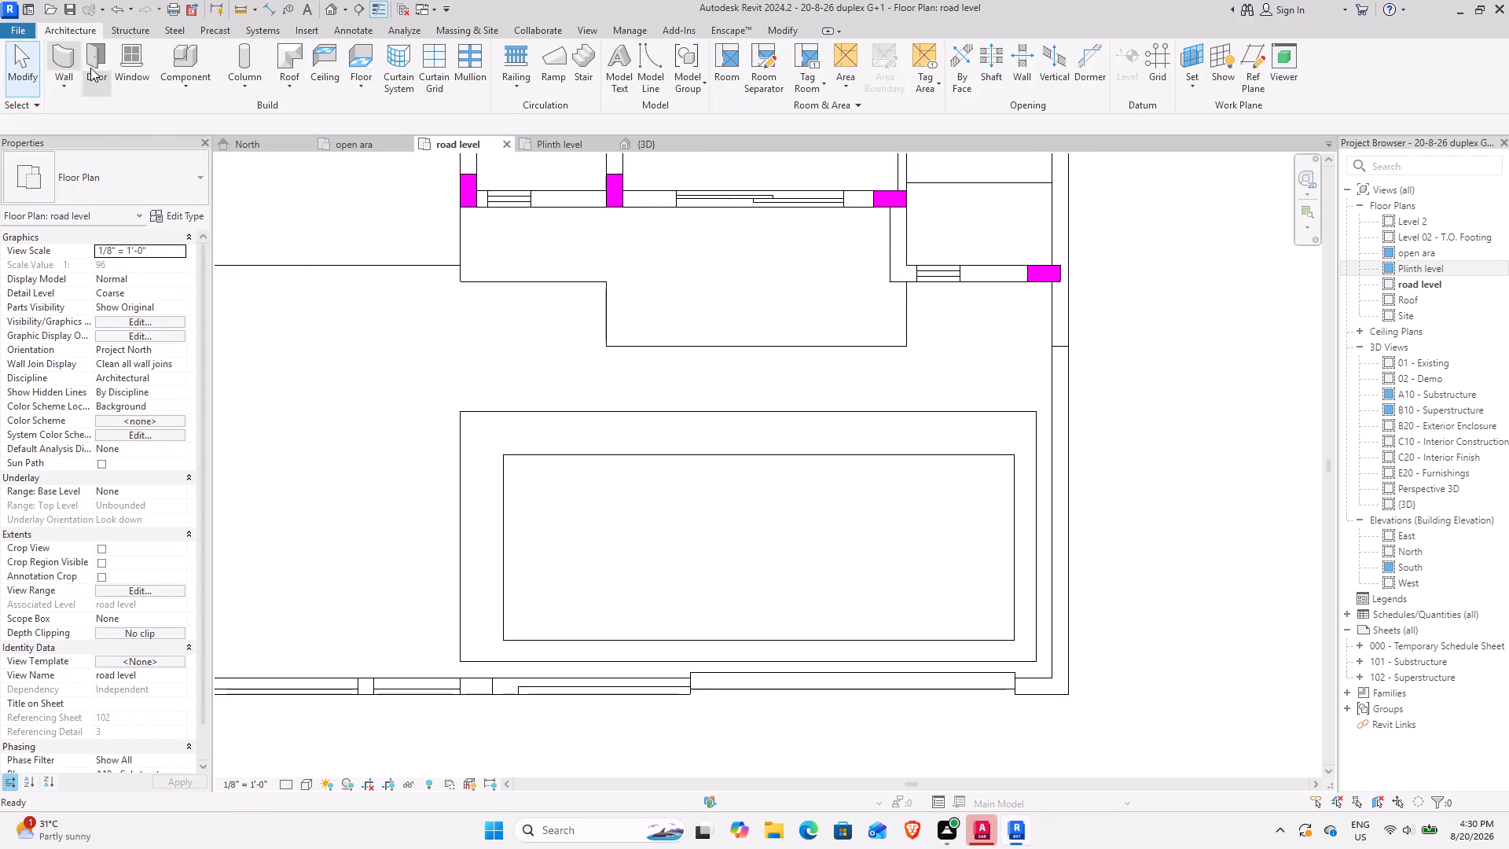
{"action": "left_click", "coordinate": [164, 83]}
{"action": "left_click", "coordinate": [202, 149]}
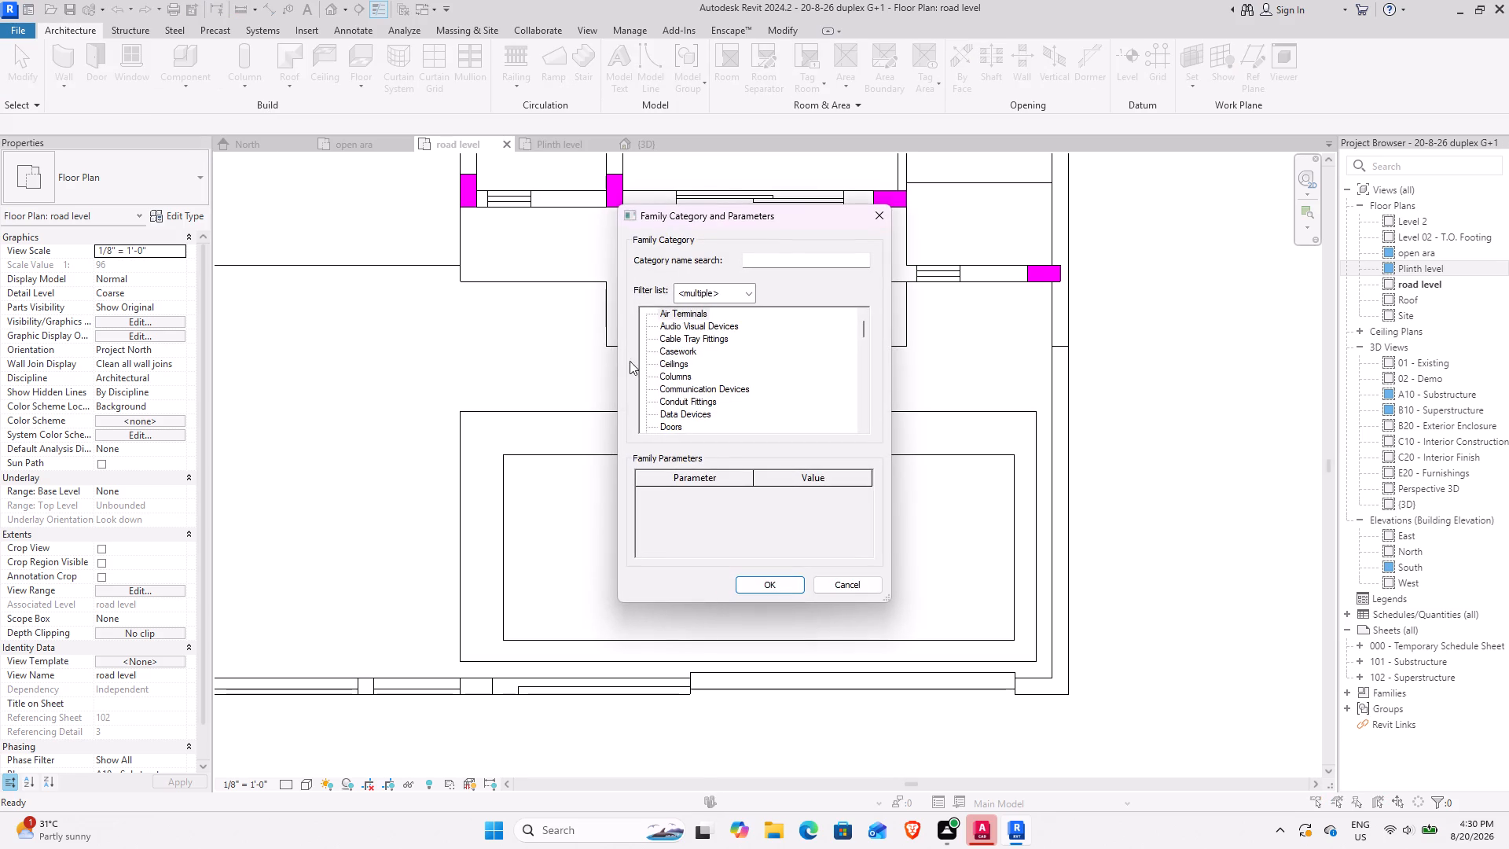
{"action": "left_click", "coordinate": [675, 352]}
{"action": "key", "text": "g"}
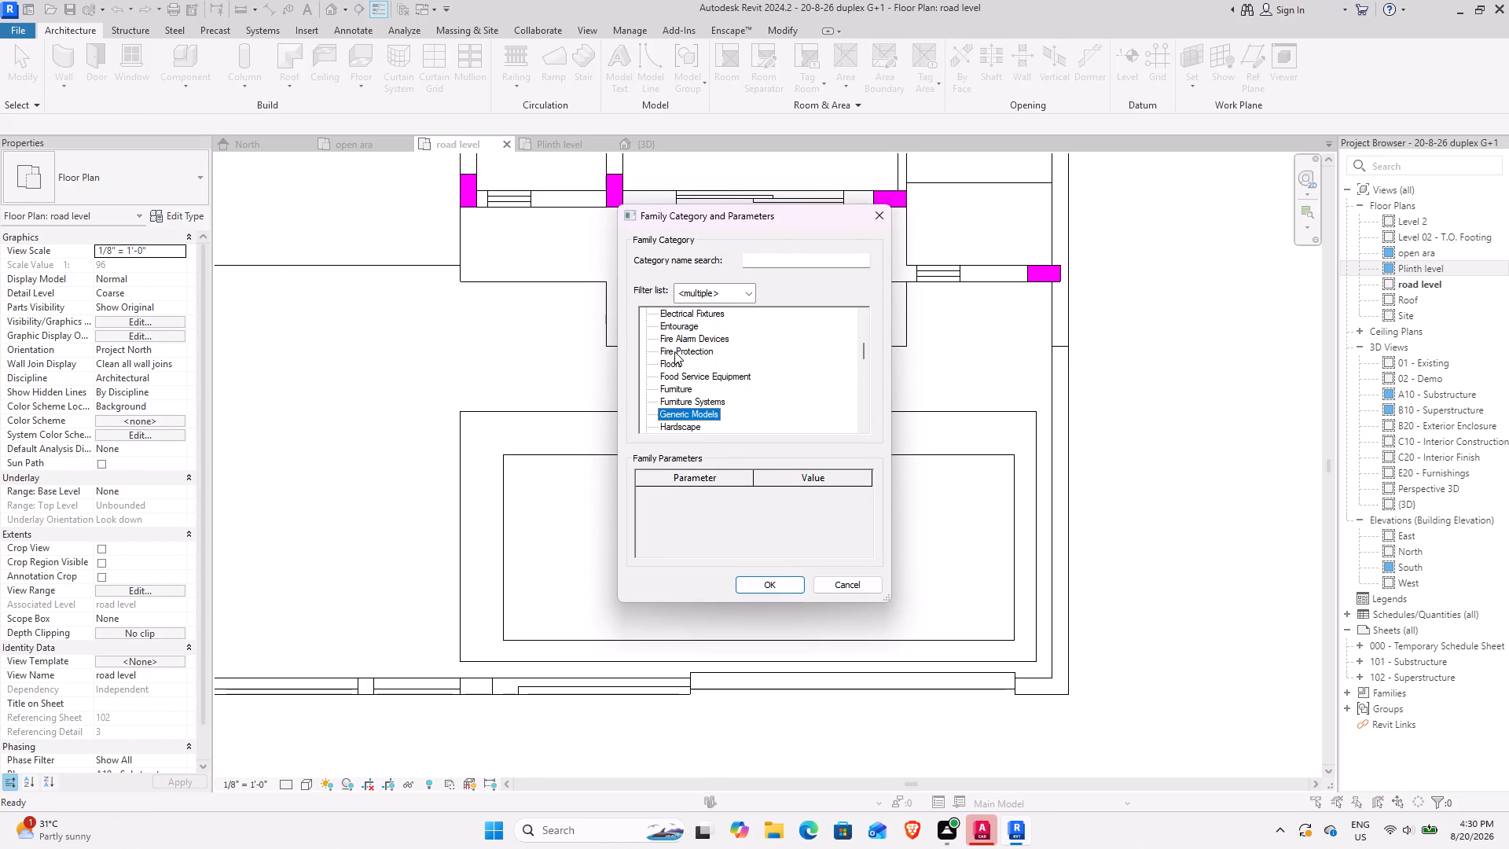
{"action": "left_click", "coordinate": [750, 595]}
{"action": "left_click", "coordinate": [751, 590]}
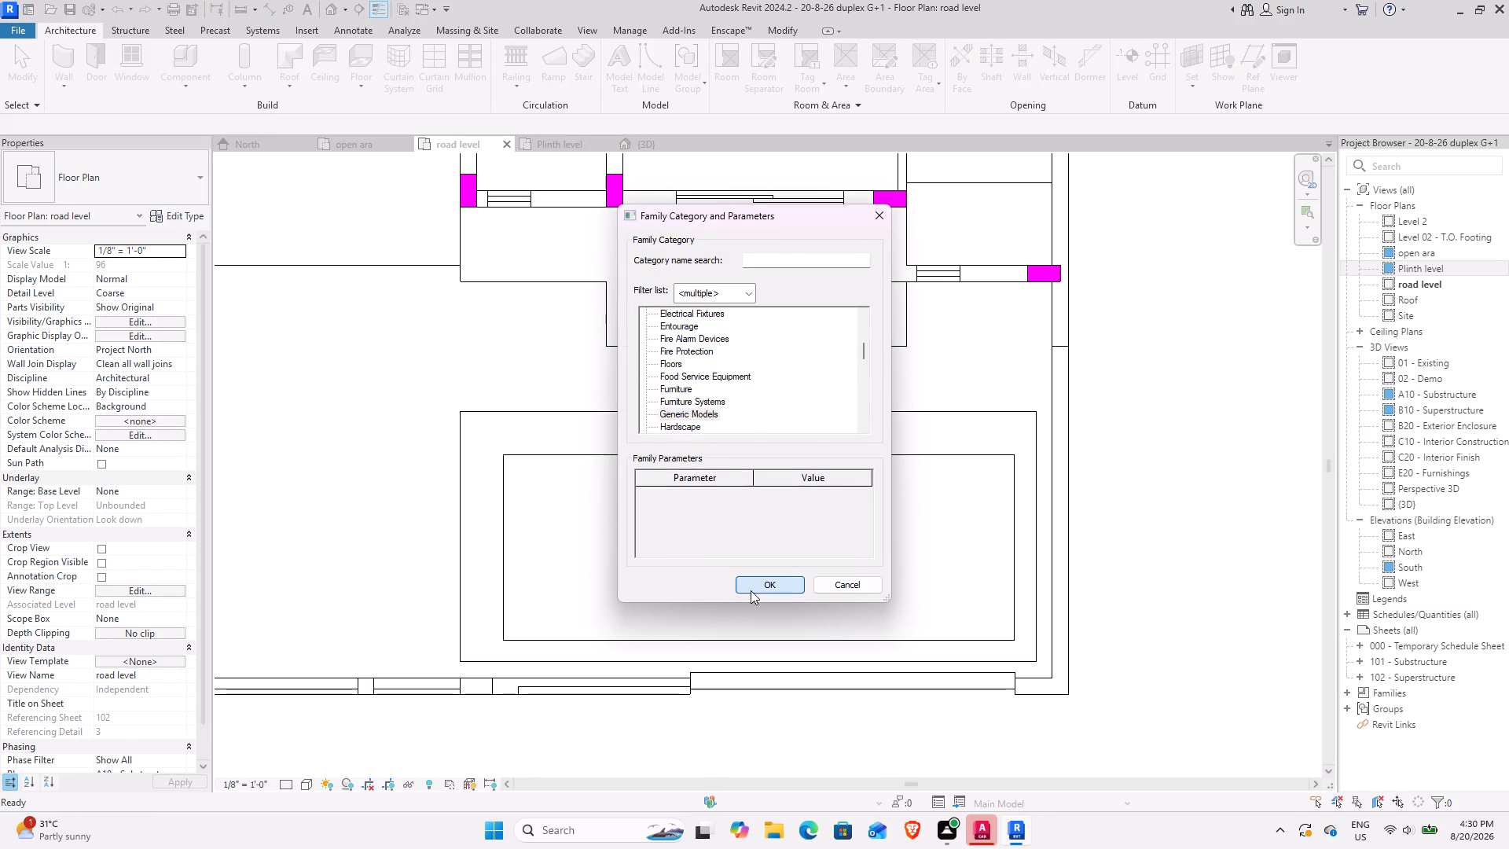
{"action": "left_click", "coordinate": [760, 433]}
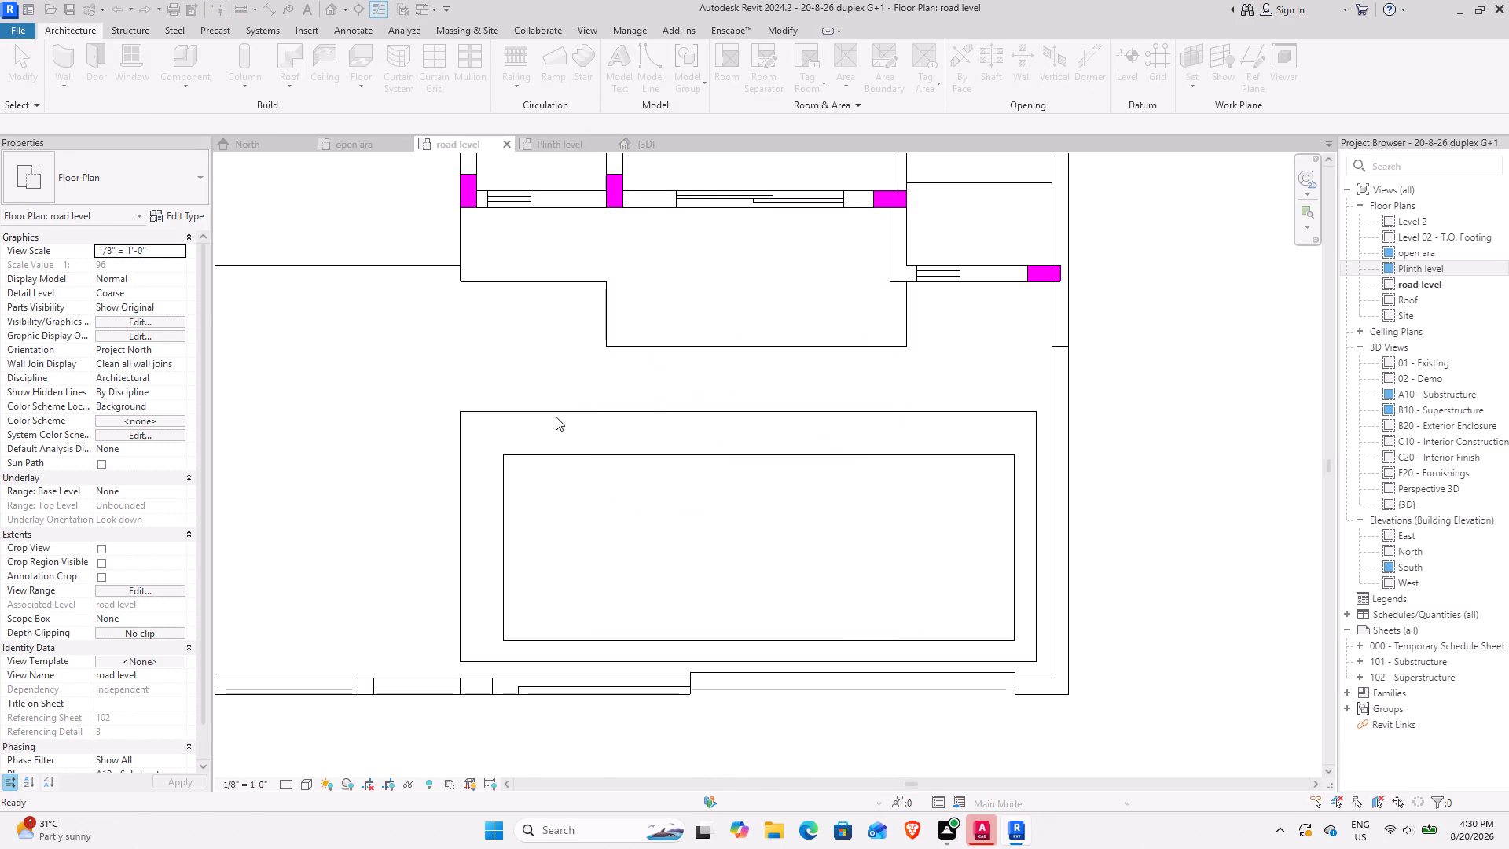
Sketch an extrusion profile of two nested rectangles over the yard's CAD outline: outer 26'-7 1/2" by 11'-7", inner about 23'-8" by 8'-7".
{"action": "left_click", "coordinate": [124, 53]}
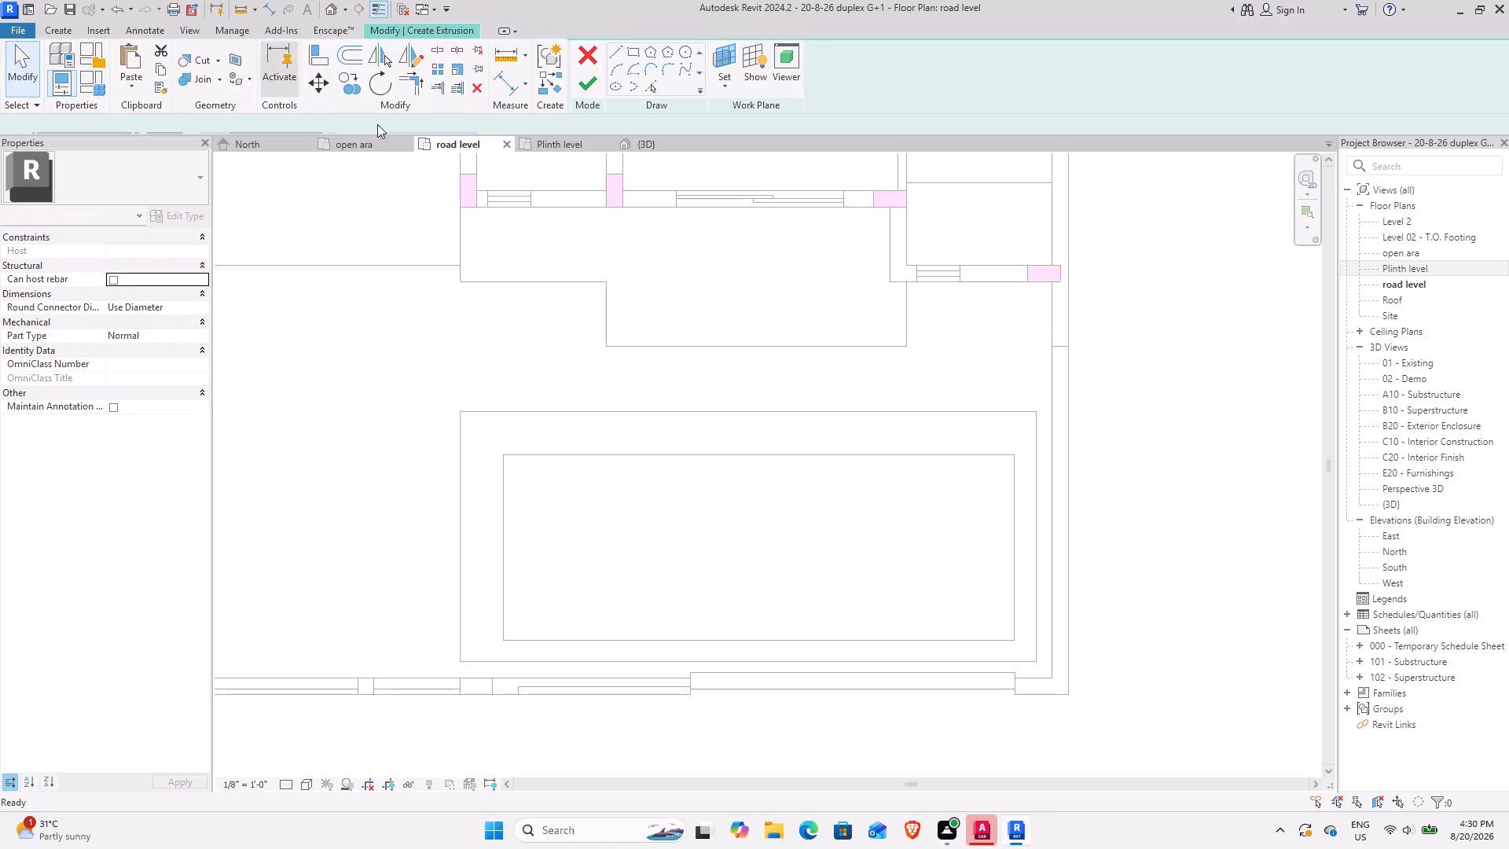
{"action": "left_click", "coordinate": [632, 51]}
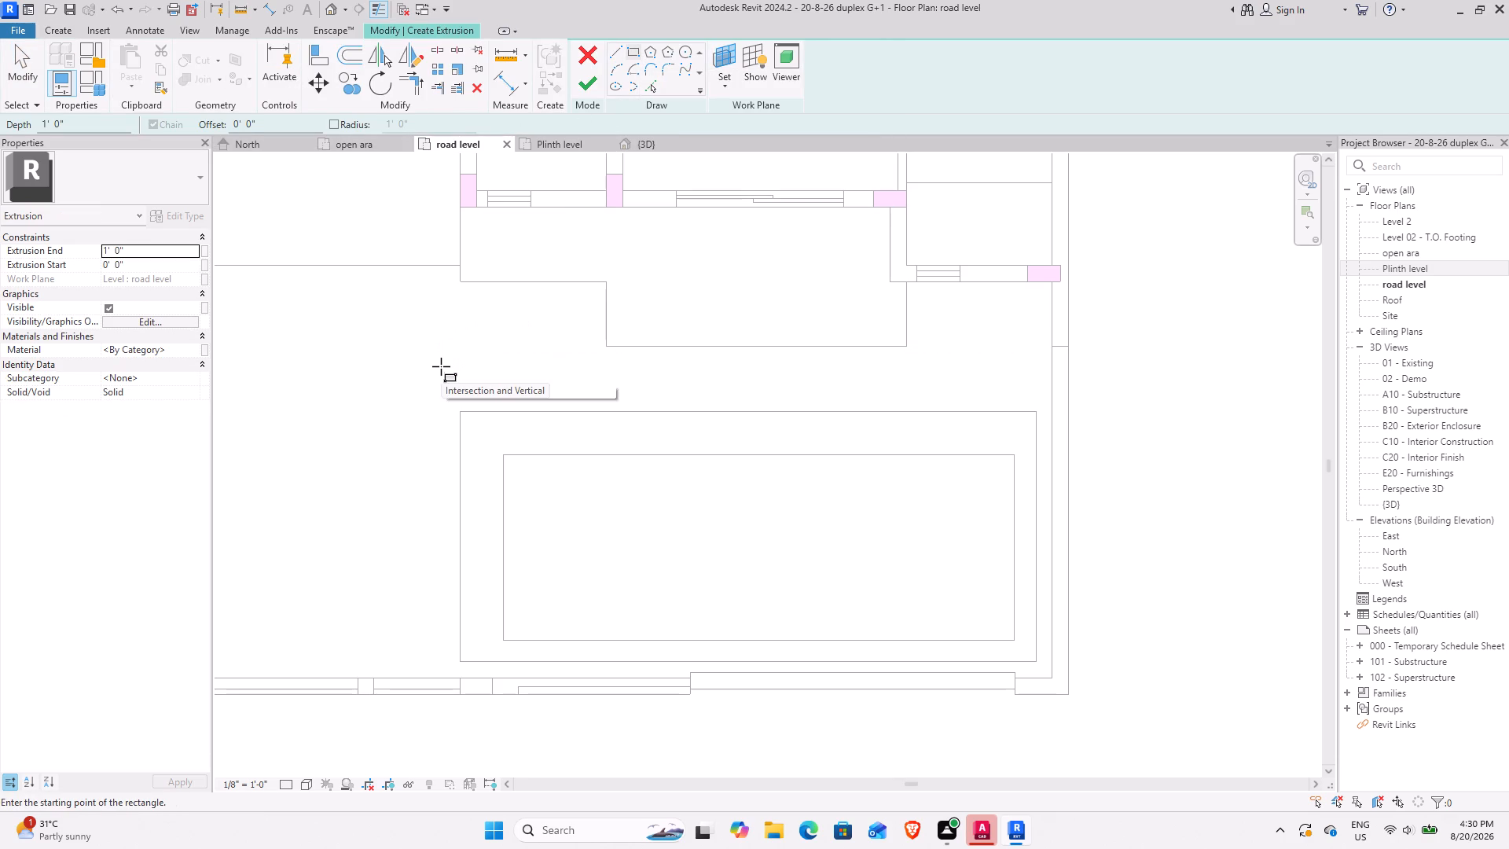
{"action": "left_click", "coordinate": [461, 410]}
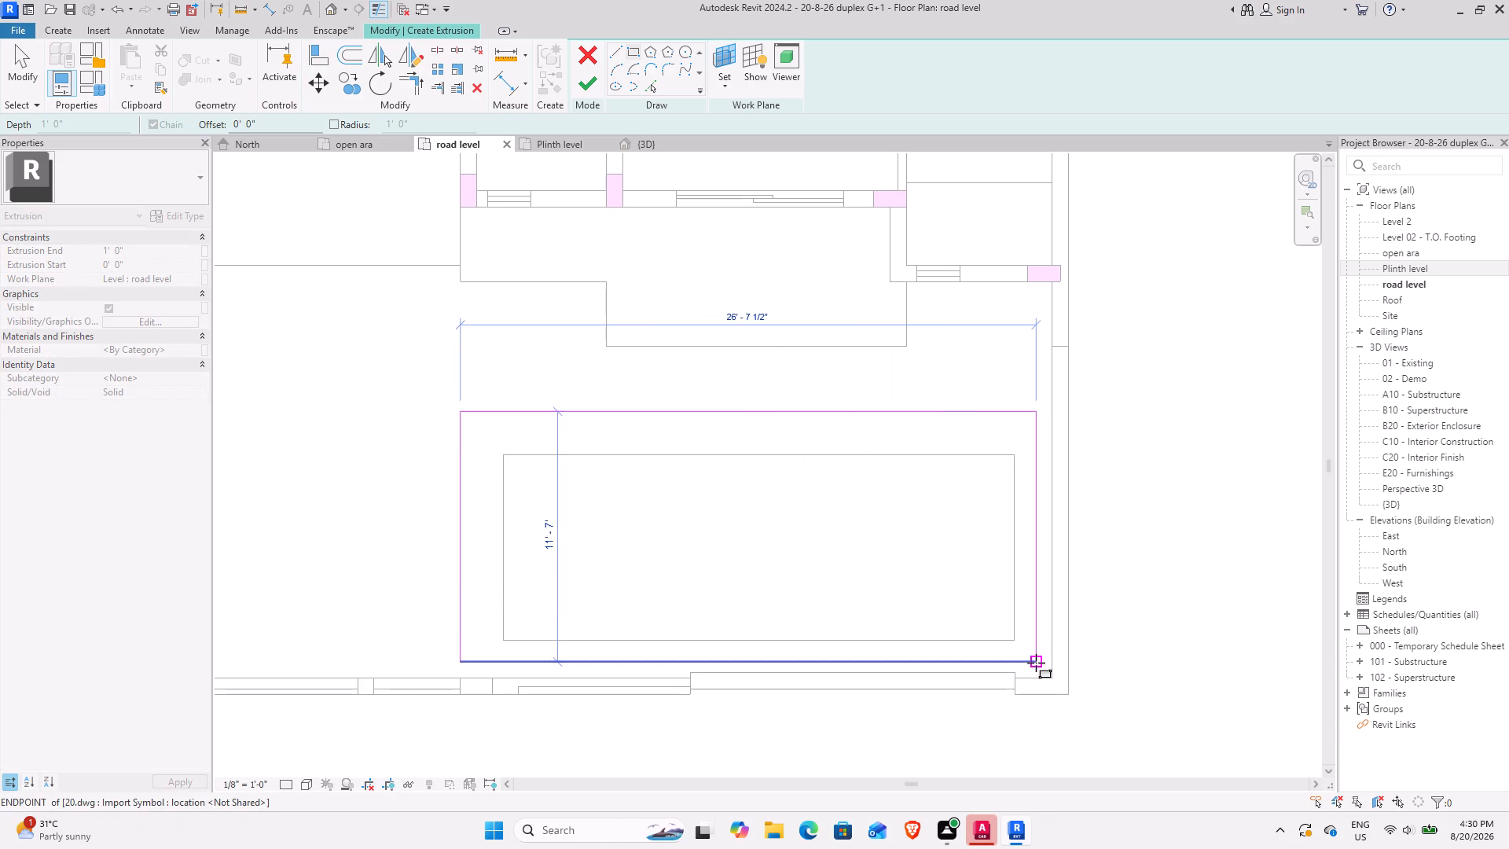
{"action": "left_click", "coordinate": [1039, 660]}
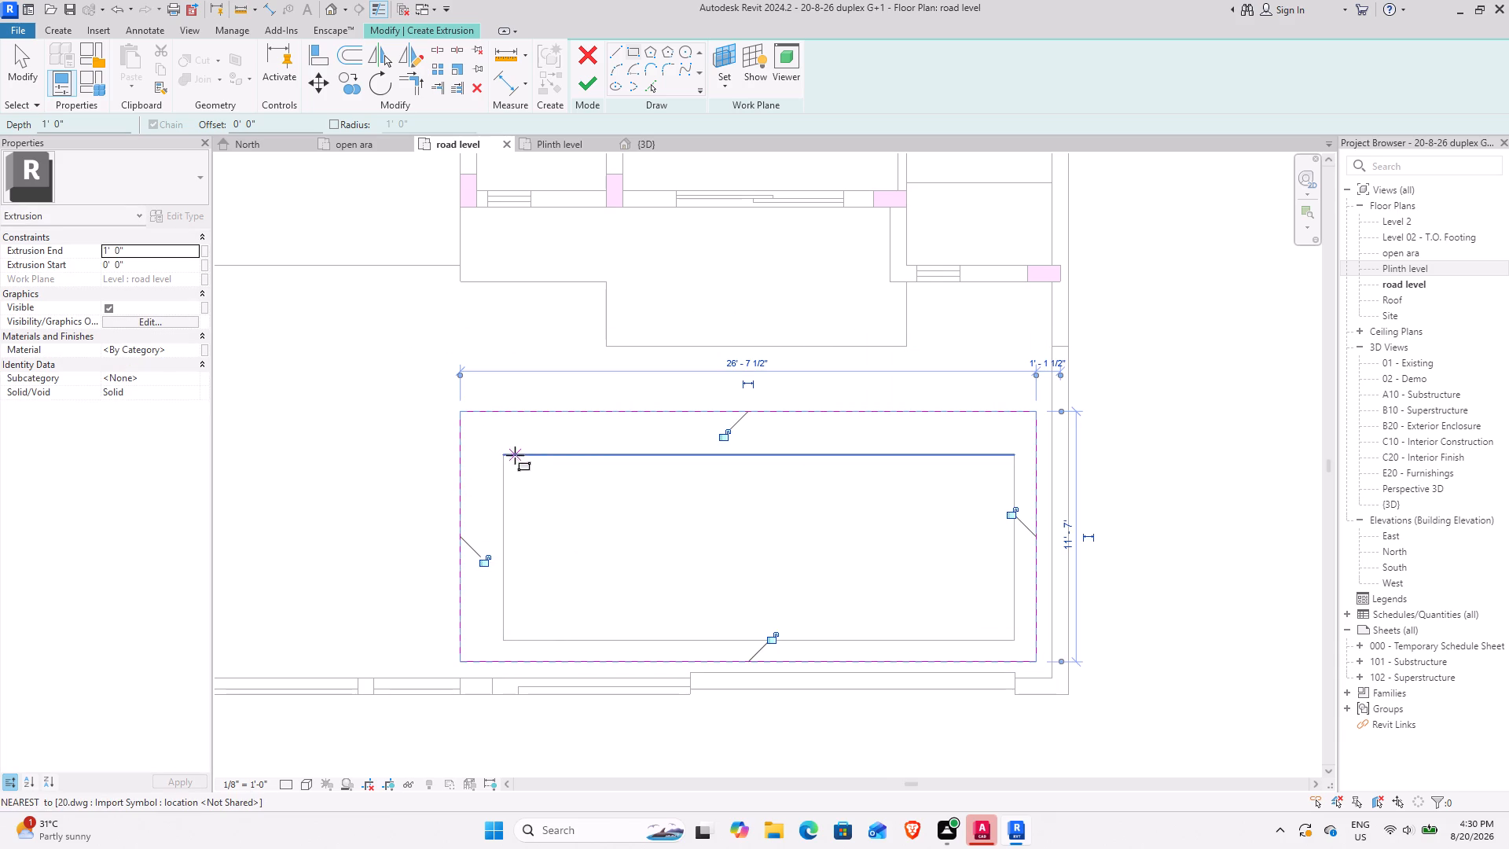
{"action": "left_click", "coordinate": [505, 454]}
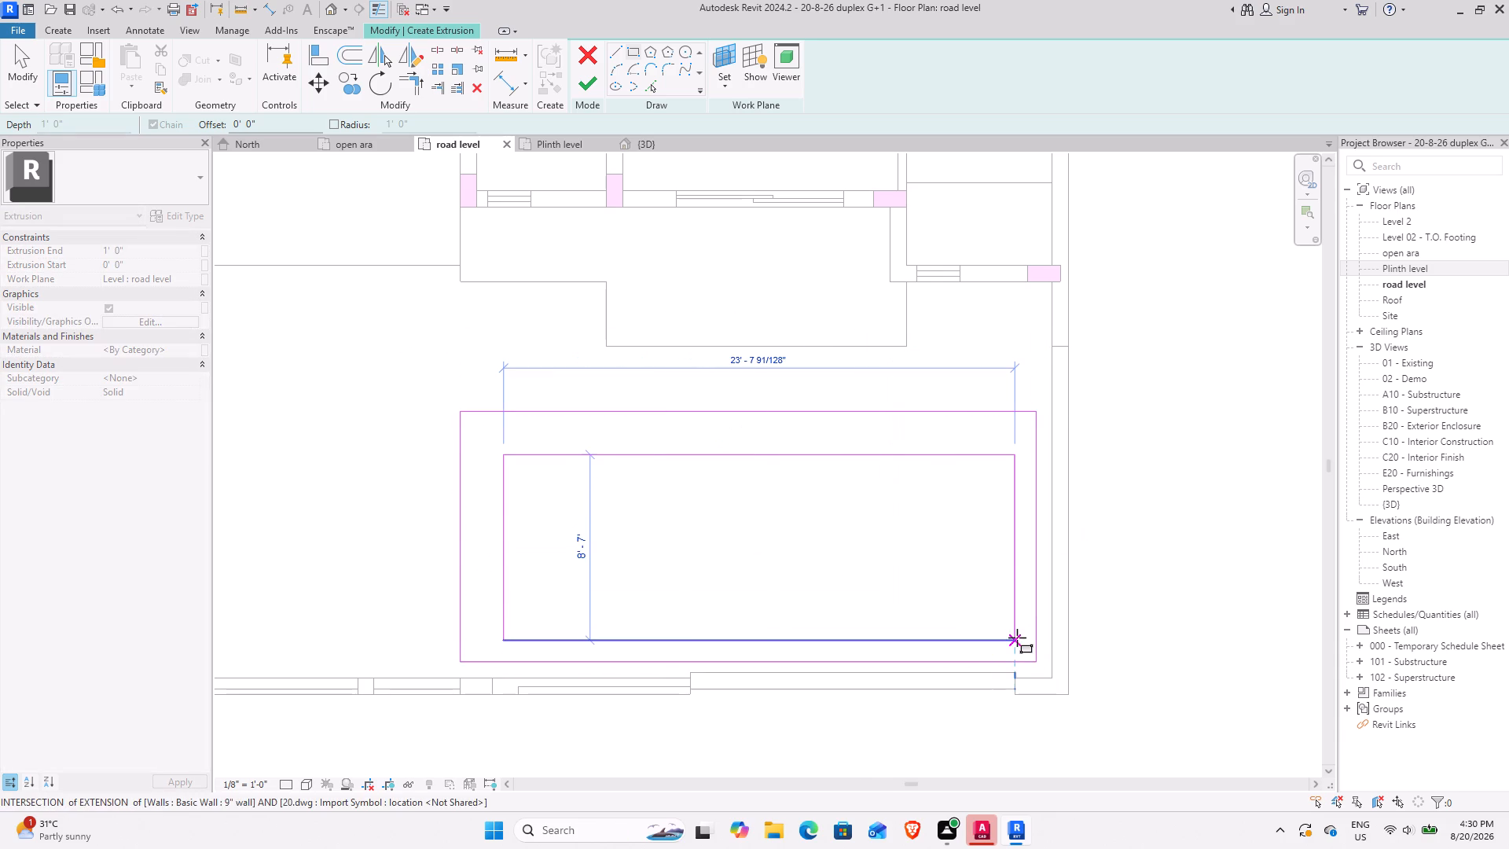
{"action": "left_click", "coordinate": [1017, 638]}
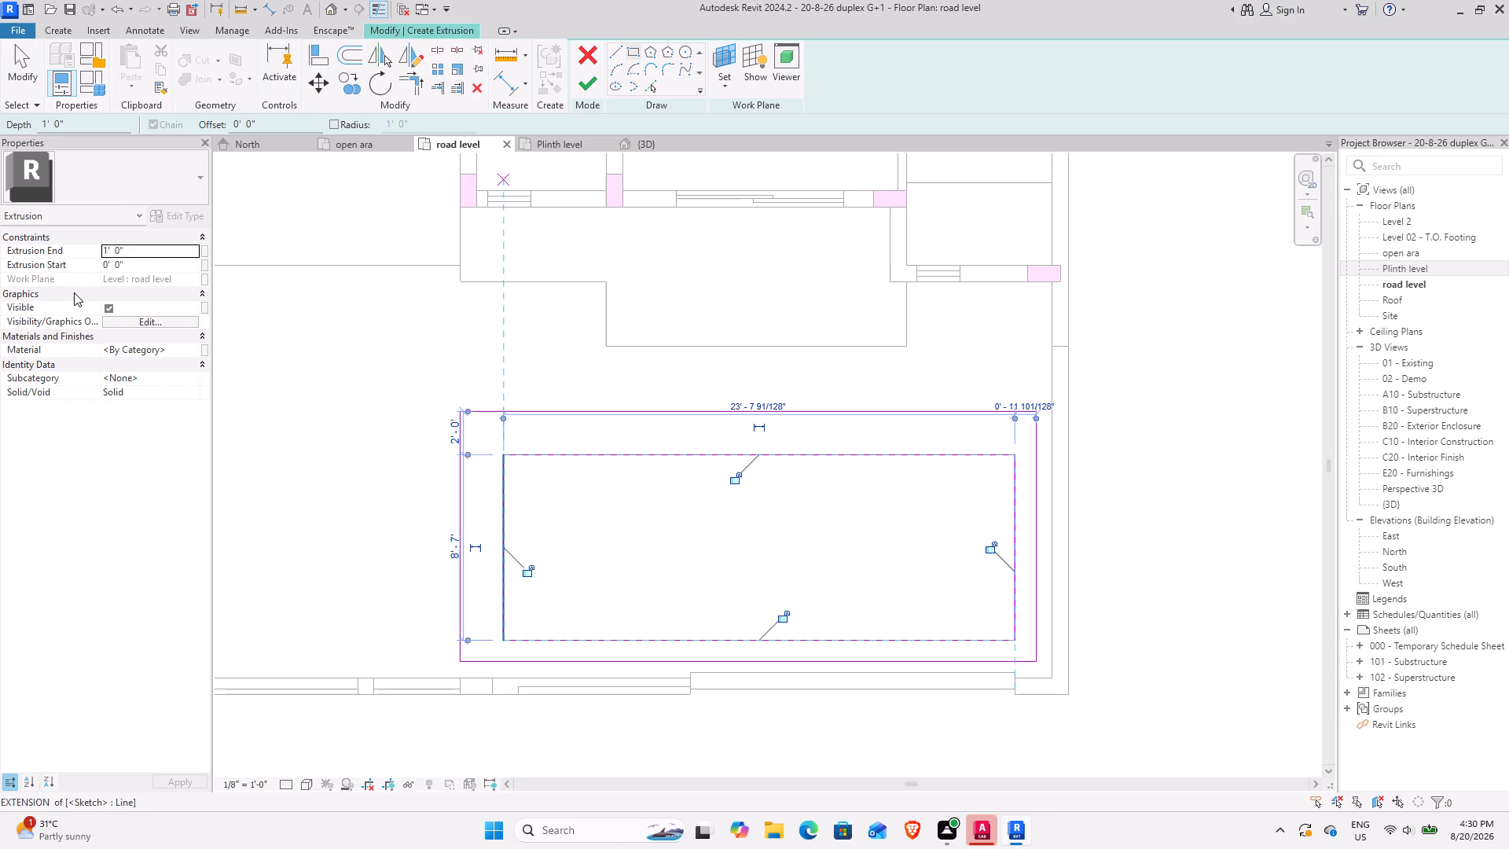
Set the extrusion end to 2'6" and complete the rectangular frame extrusion.
{"action": "left_click", "coordinate": [136, 254]}
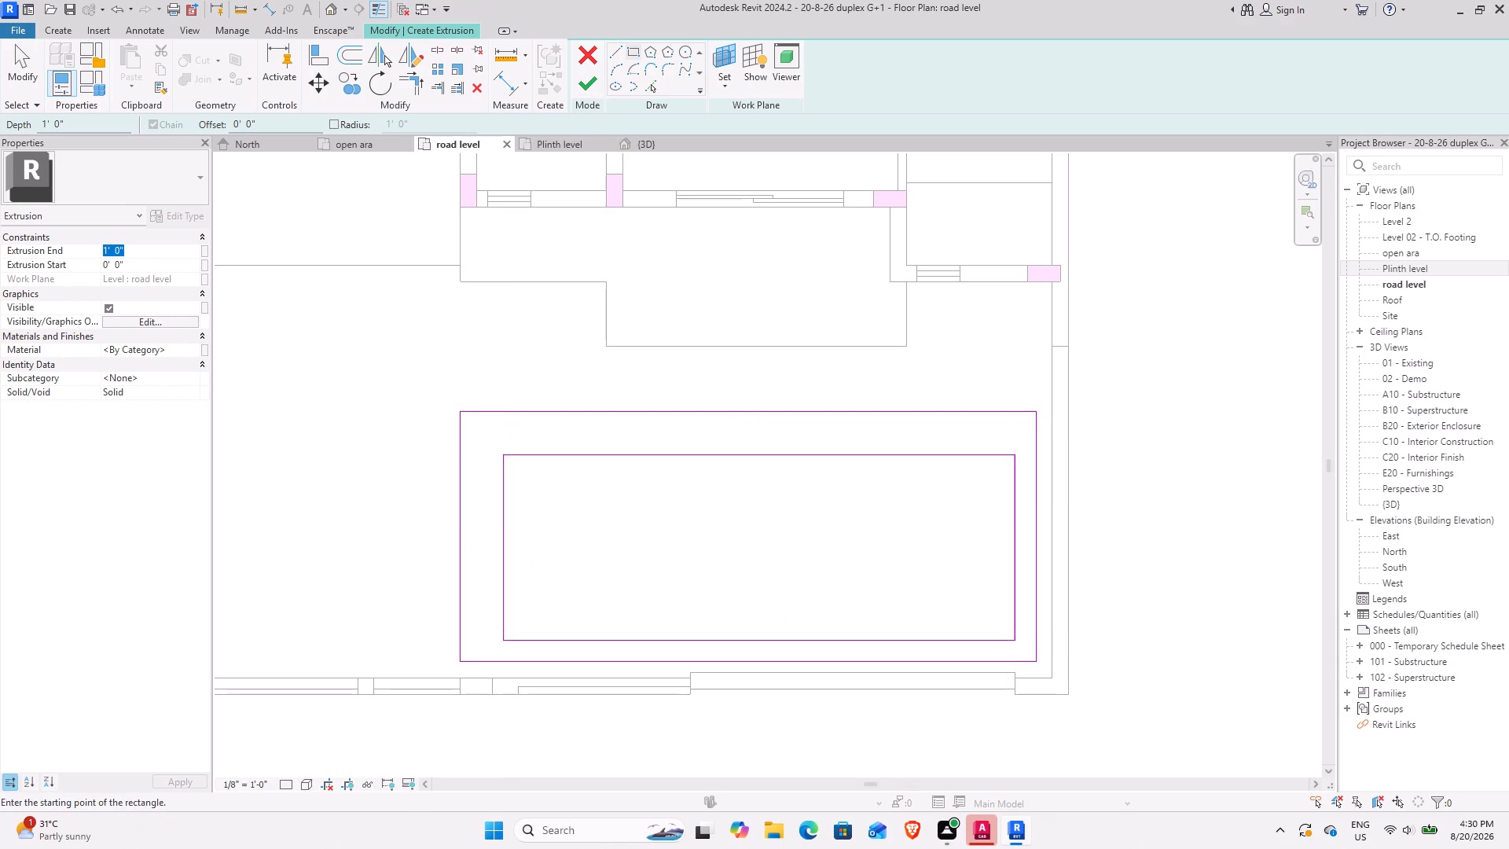
{"action": "key", "text": "2"}
{"action": "type", "text": "'6\""}
{"action": "key", "text": "Return"}
{"action": "left_click", "coordinate": [596, 93]}
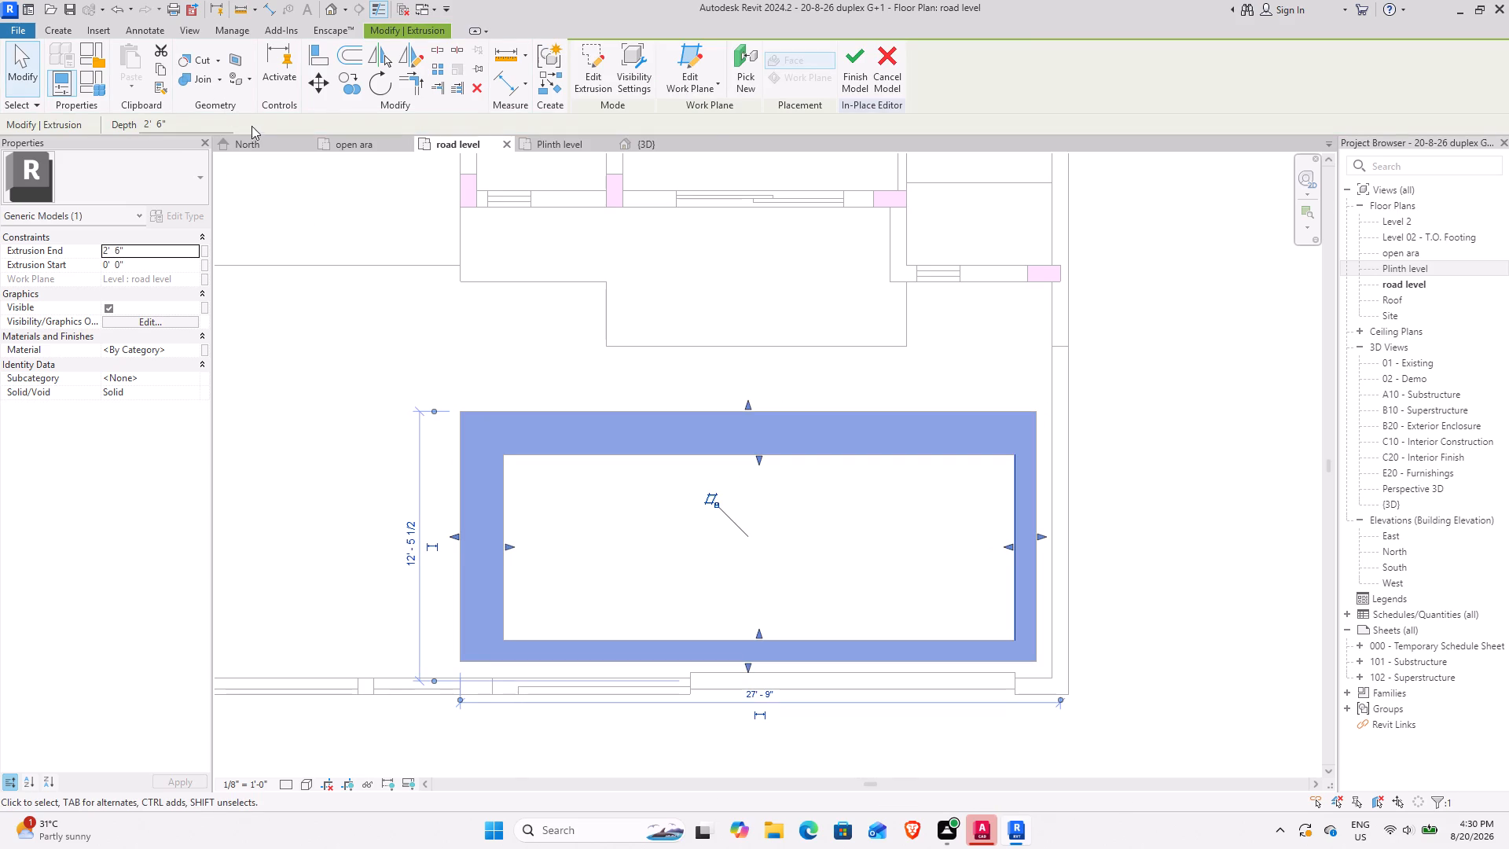
Examine the rectangular frame in 3D against the sloping ramp, plinth steps, side walls and road edge.
{"action": "left_click", "coordinate": [660, 144]}
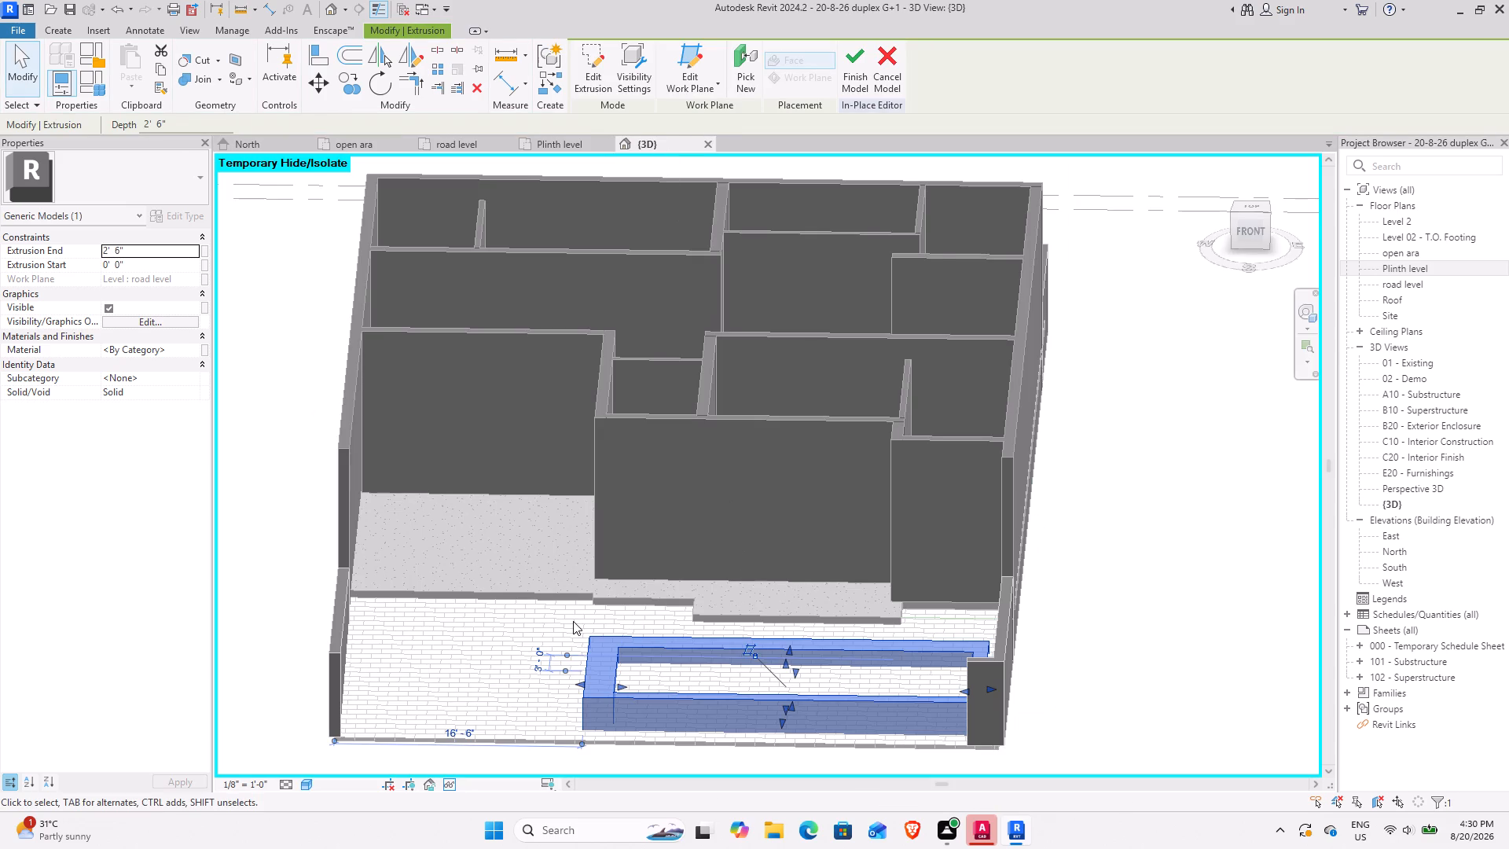
{"action": "middle_click_drag", "start_coordinate": [560, 622], "coordinate": [789, 571], "text": "shift"}
{"action": "middle_click_drag", "start_coordinate": [789, 568], "coordinate": [716, 424]}
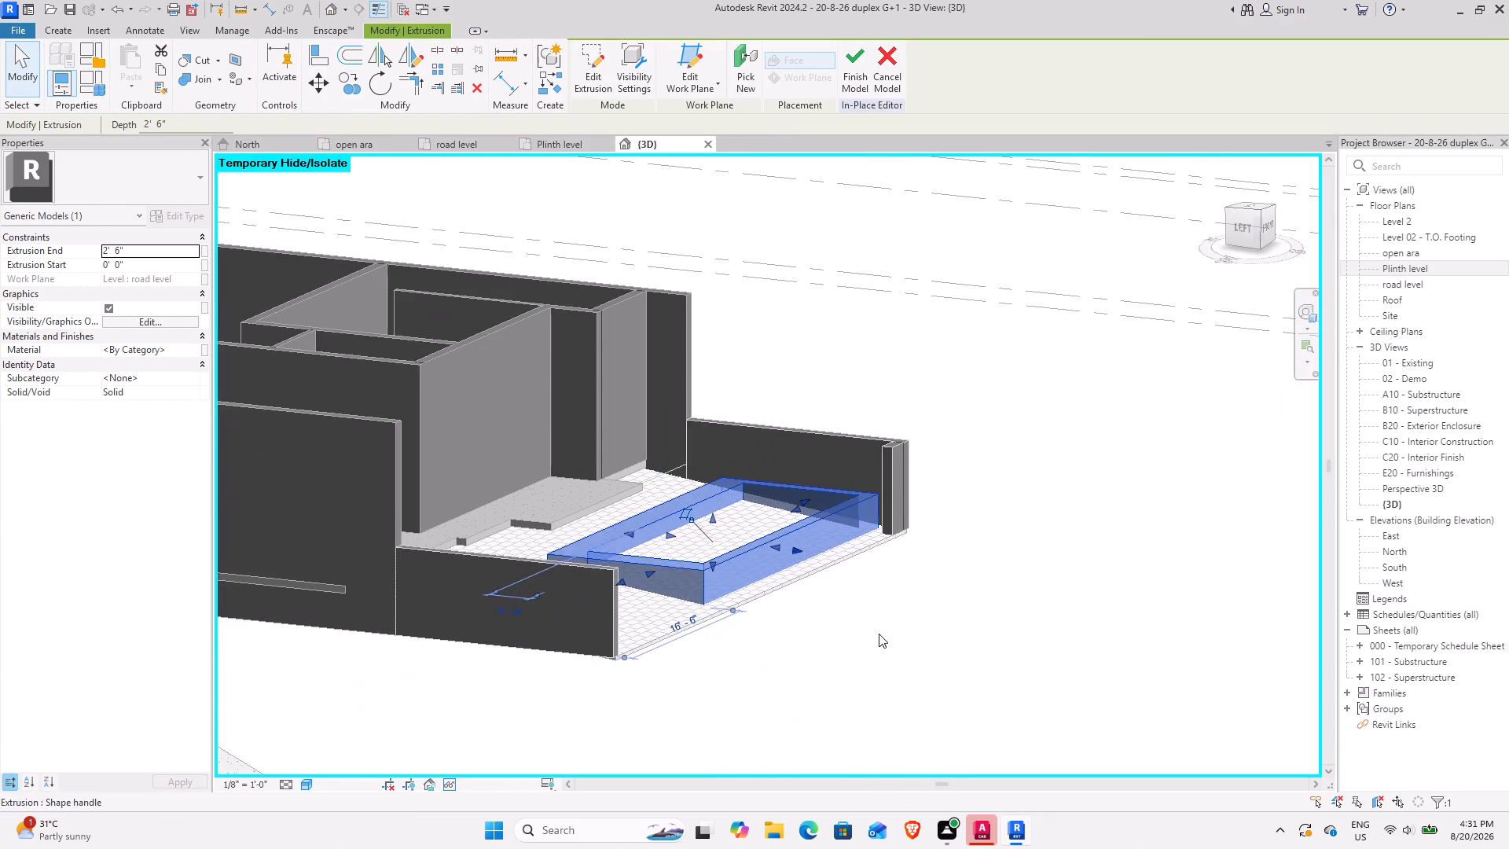
{"action": "left_click", "coordinate": [879, 634]}
{"action": "middle_click_drag", "start_coordinate": [815, 626], "coordinate": [769, 715], "text": "shift"}
{"action": "scroll", "coordinate": [598, 532], "scroll_direction": "up", "scroll_amount": 3}
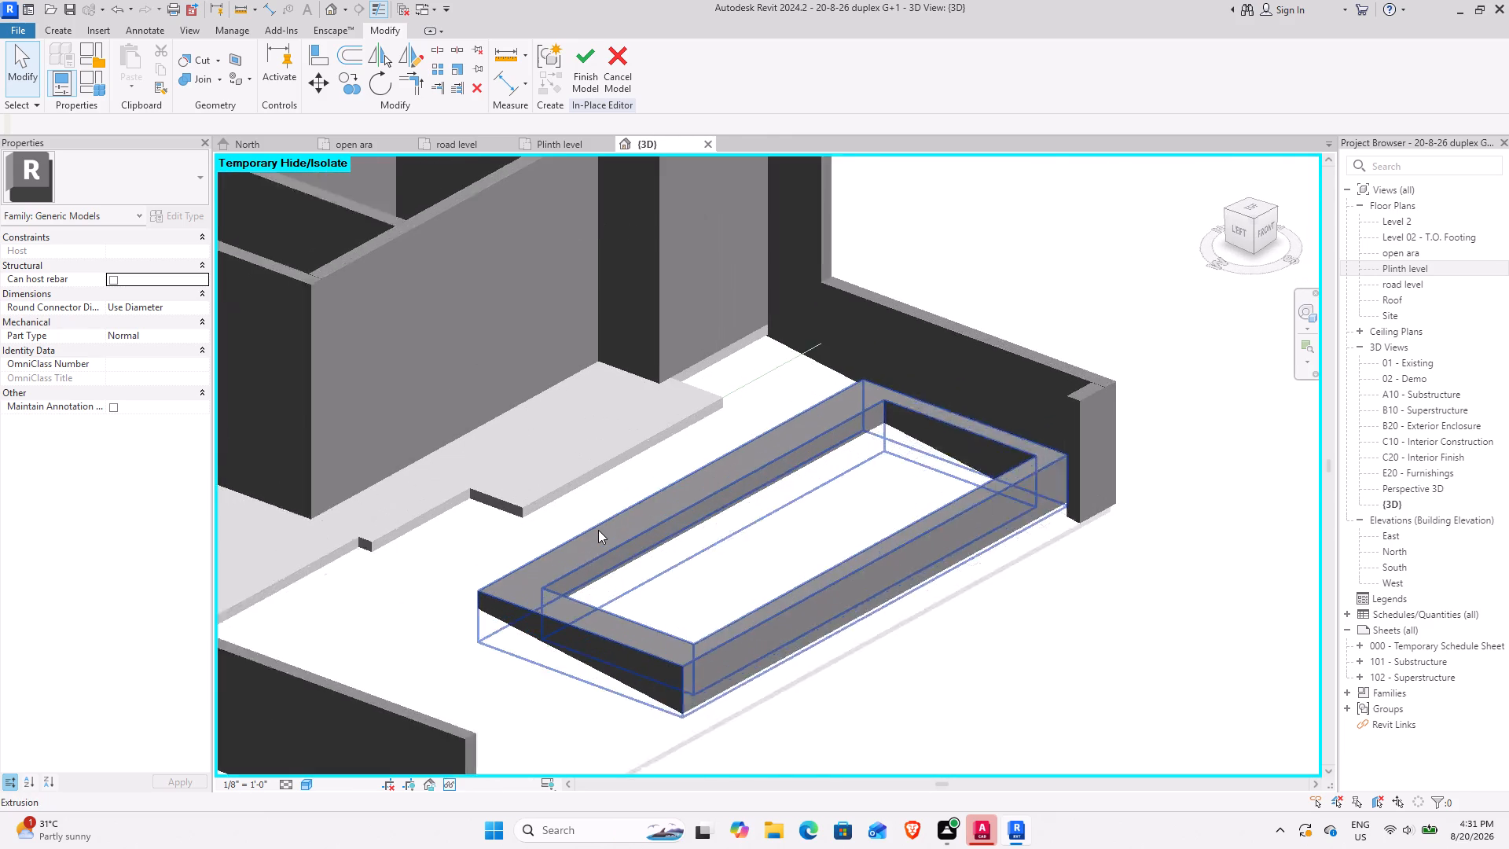
{"action": "scroll", "coordinate": [598, 530], "scroll_direction": "up", "scroll_amount": 1}
{"action": "scroll", "coordinate": [696, 589], "scroll_direction": "up", "scroll_amount": 2}
{"action": "scroll", "coordinate": [851, 677], "scroll_direction": "down", "scroll_amount": 1}
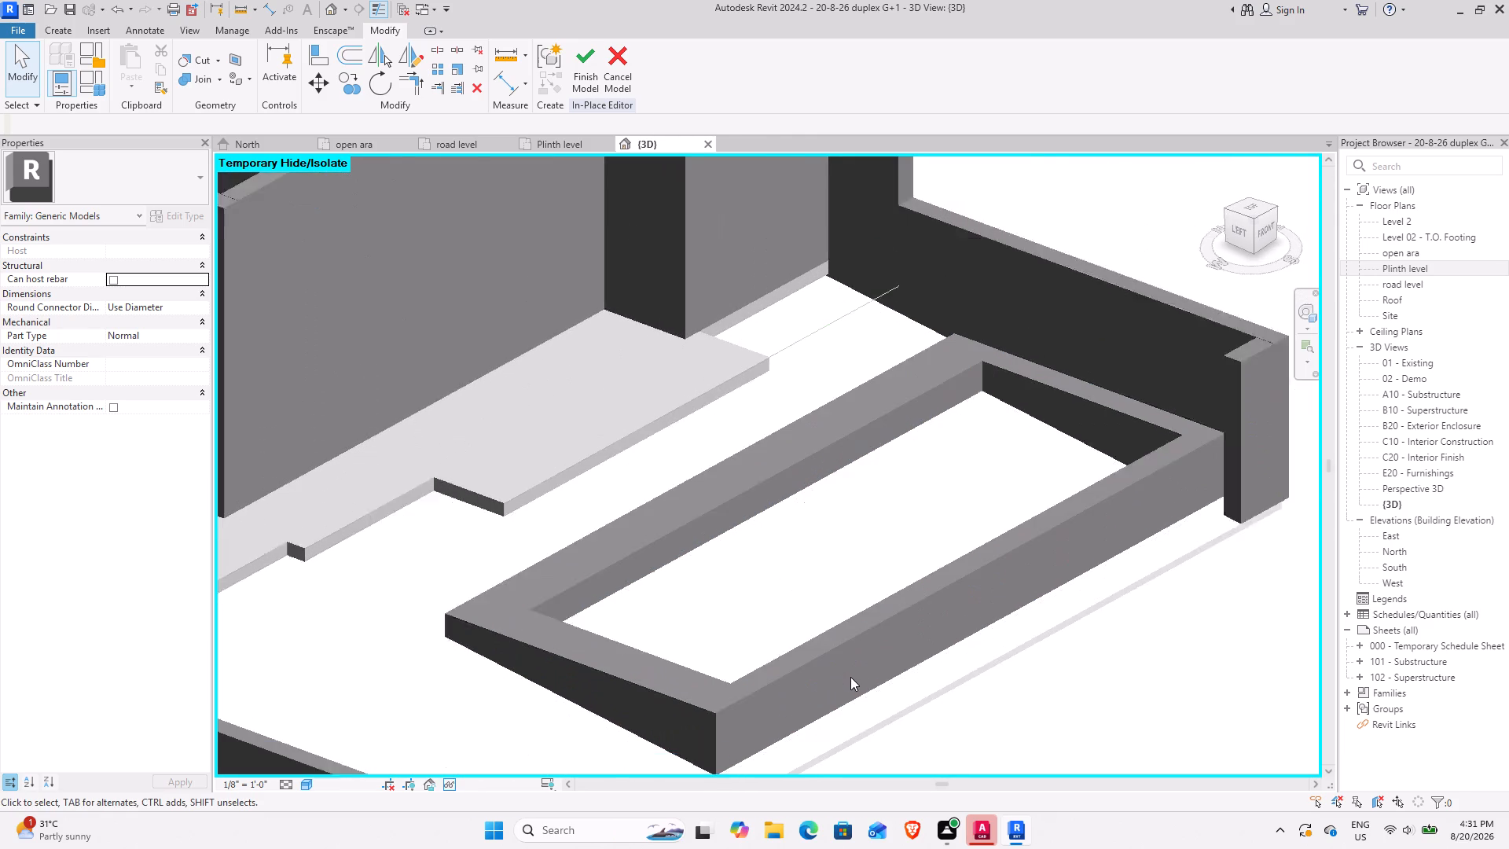
{"action": "scroll", "coordinate": [850, 677], "scroll_direction": "down", "scroll_amount": 1}
{"action": "middle_click_drag", "start_coordinate": [846, 688], "coordinate": [675, 716]}
{"action": "middle_click_drag", "start_coordinate": [651, 621], "coordinate": [627, 700], "text": "shift"}
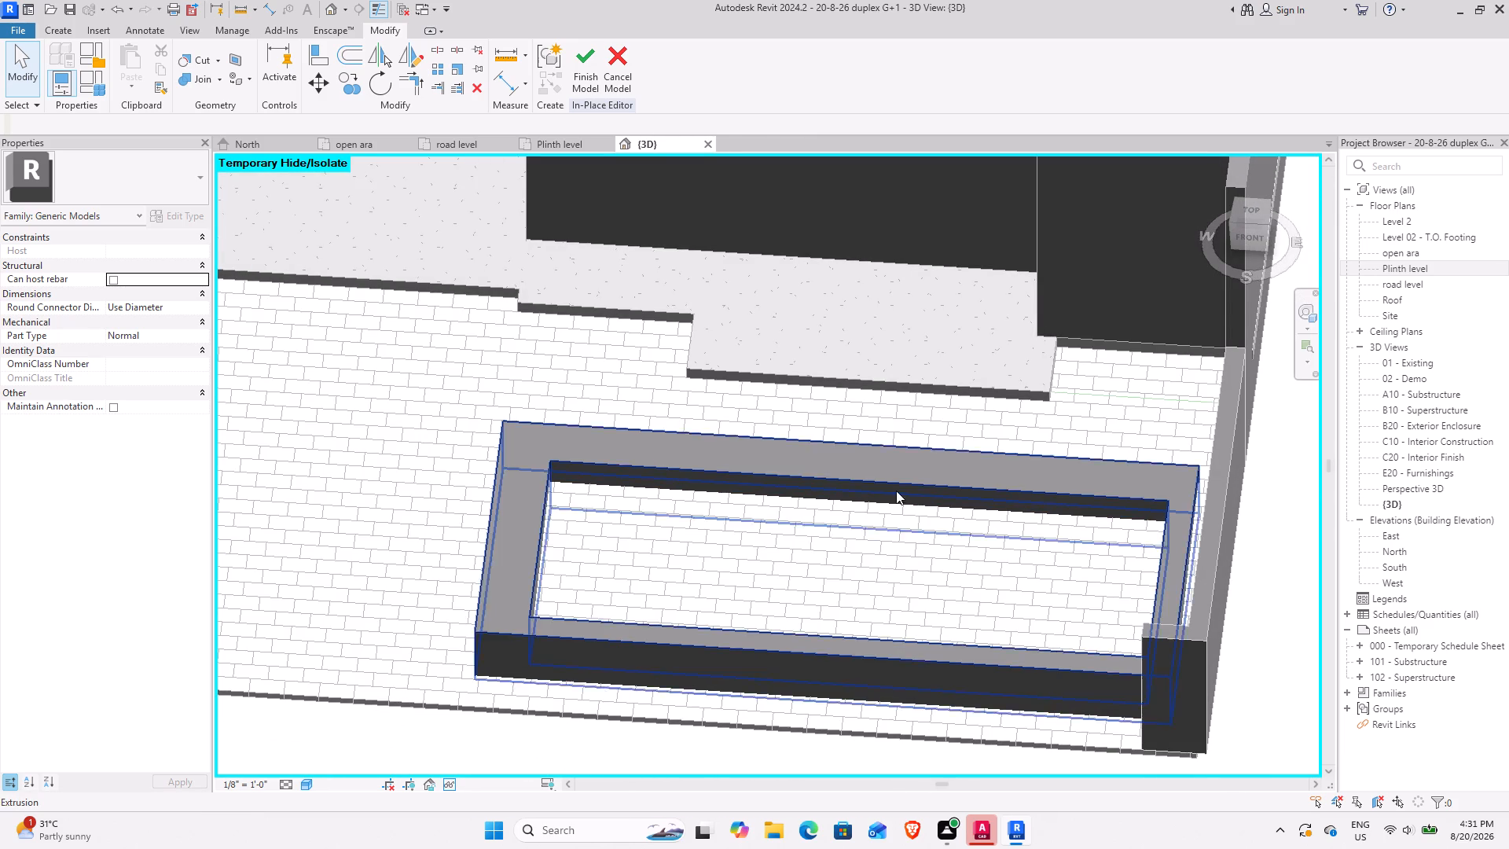
{"action": "scroll", "coordinate": [365, 455], "scroll_direction": "down", "scroll_amount": 3}
{"action": "middle_click_drag", "start_coordinate": [336, 565], "coordinate": [716, 558]}
{"action": "scroll", "coordinate": [579, 538], "scroll_direction": "down", "scroll_amount": 1}
{"action": "middle_click_drag", "start_coordinate": [583, 540], "coordinate": [673, 606], "text": "shift"}
{"action": "scroll", "coordinate": [685, 567], "scroll_direction": "down", "scroll_amount": 4}
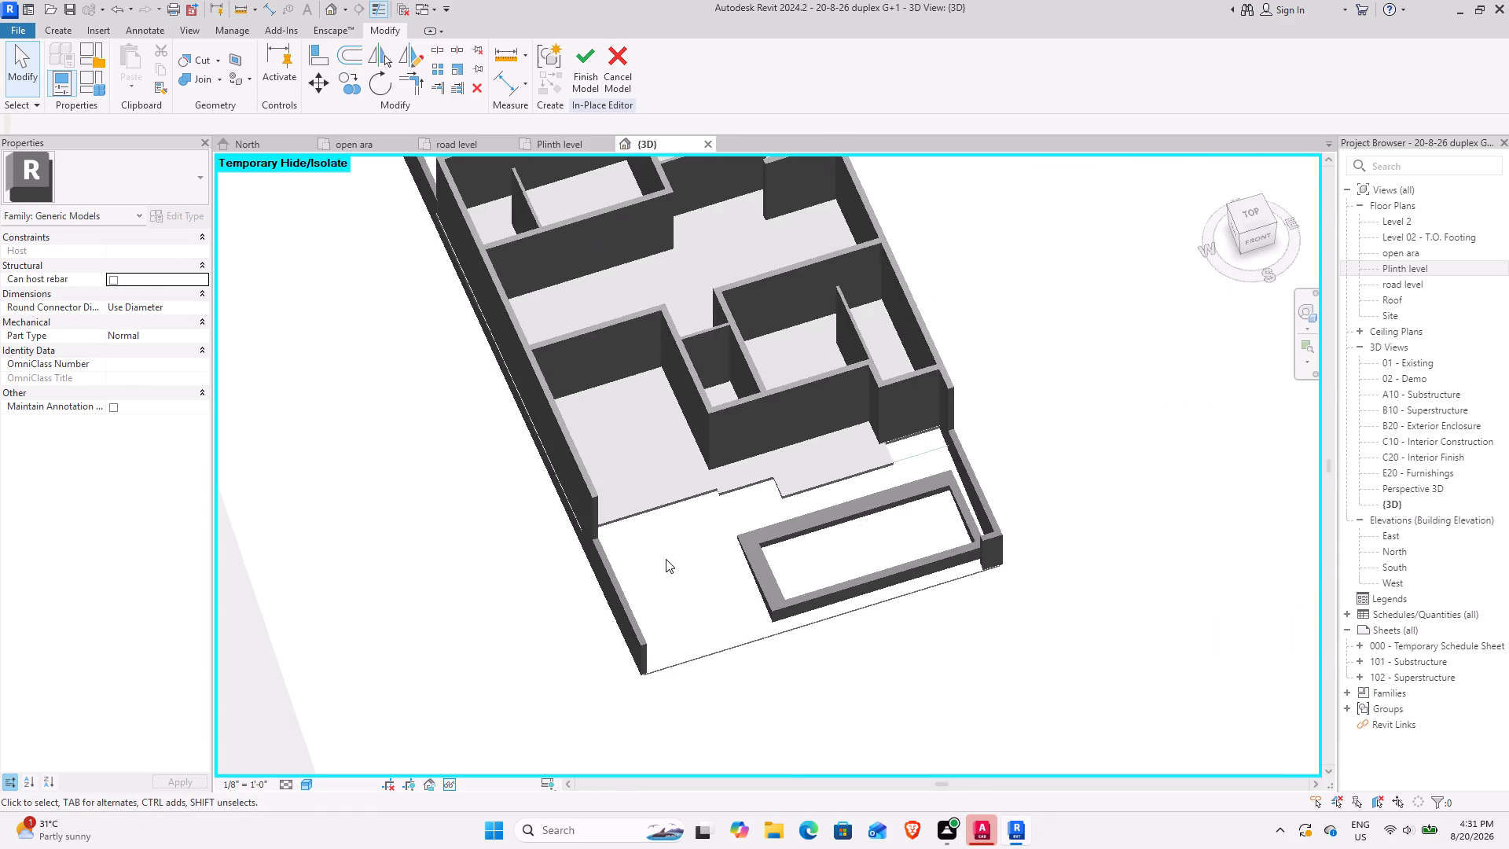
{"action": "middle_click", "coordinate": [846, 665]}
{"action": "middle_click_drag", "start_coordinate": [844, 643], "coordinate": [766, 592], "text": "shift"}
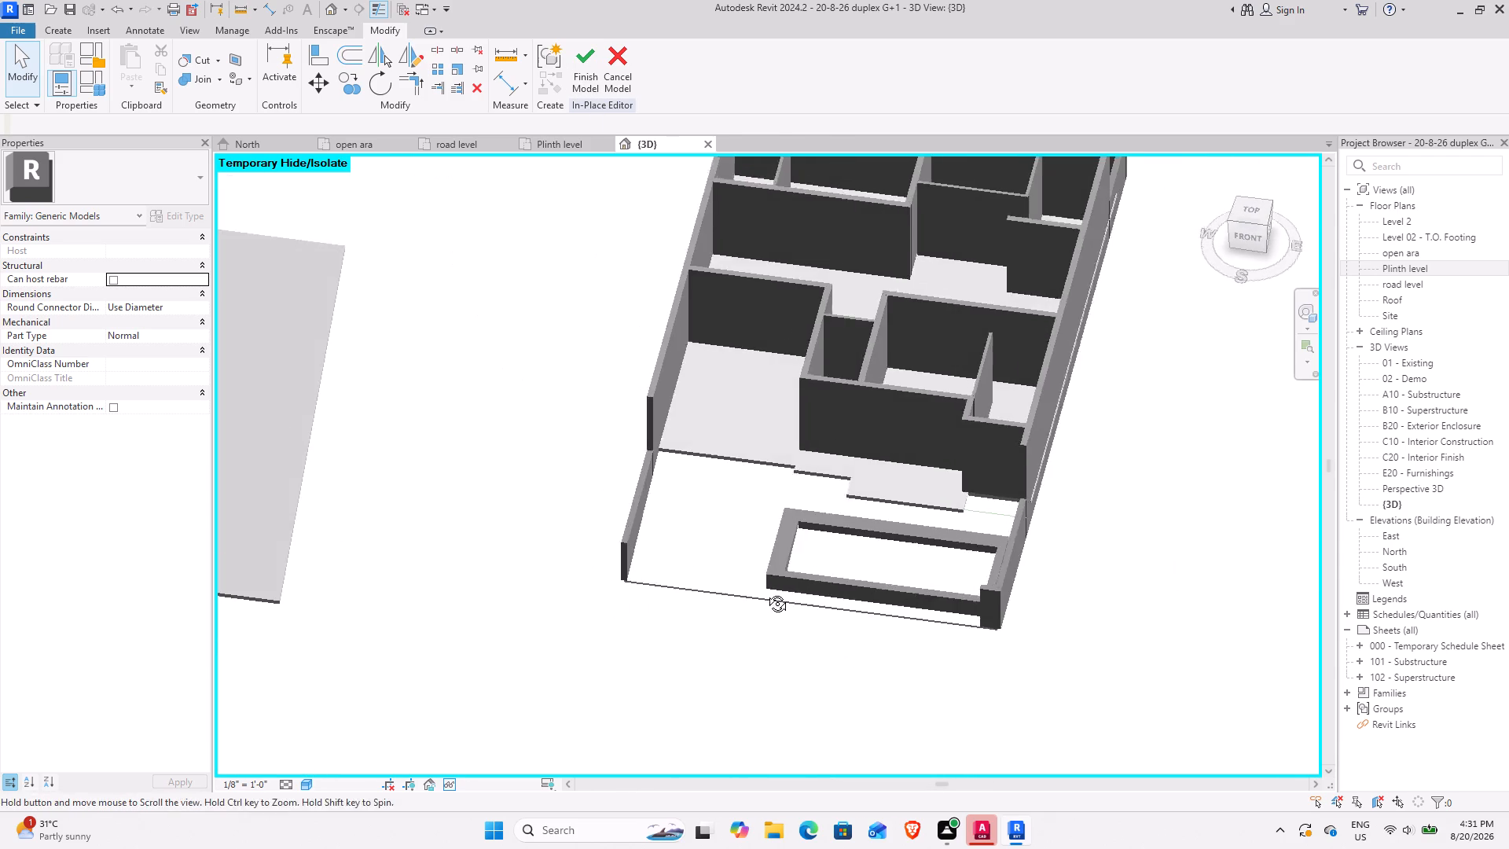
{"action": "middle_click_drag", "start_coordinate": [766, 592], "coordinate": [764, 595], "text": "shift"}
{"action": "scroll", "coordinate": [795, 516], "scroll_direction": "up", "scroll_amount": 7}
{"action": "middle_click_drag", "start_coordinate": [881, 591], "coordinate": [373, 586]}
{"action": "middle_click_drag", "start_coordinate": [391, 597], "coordinate": [448, 620], "text": "shift"}
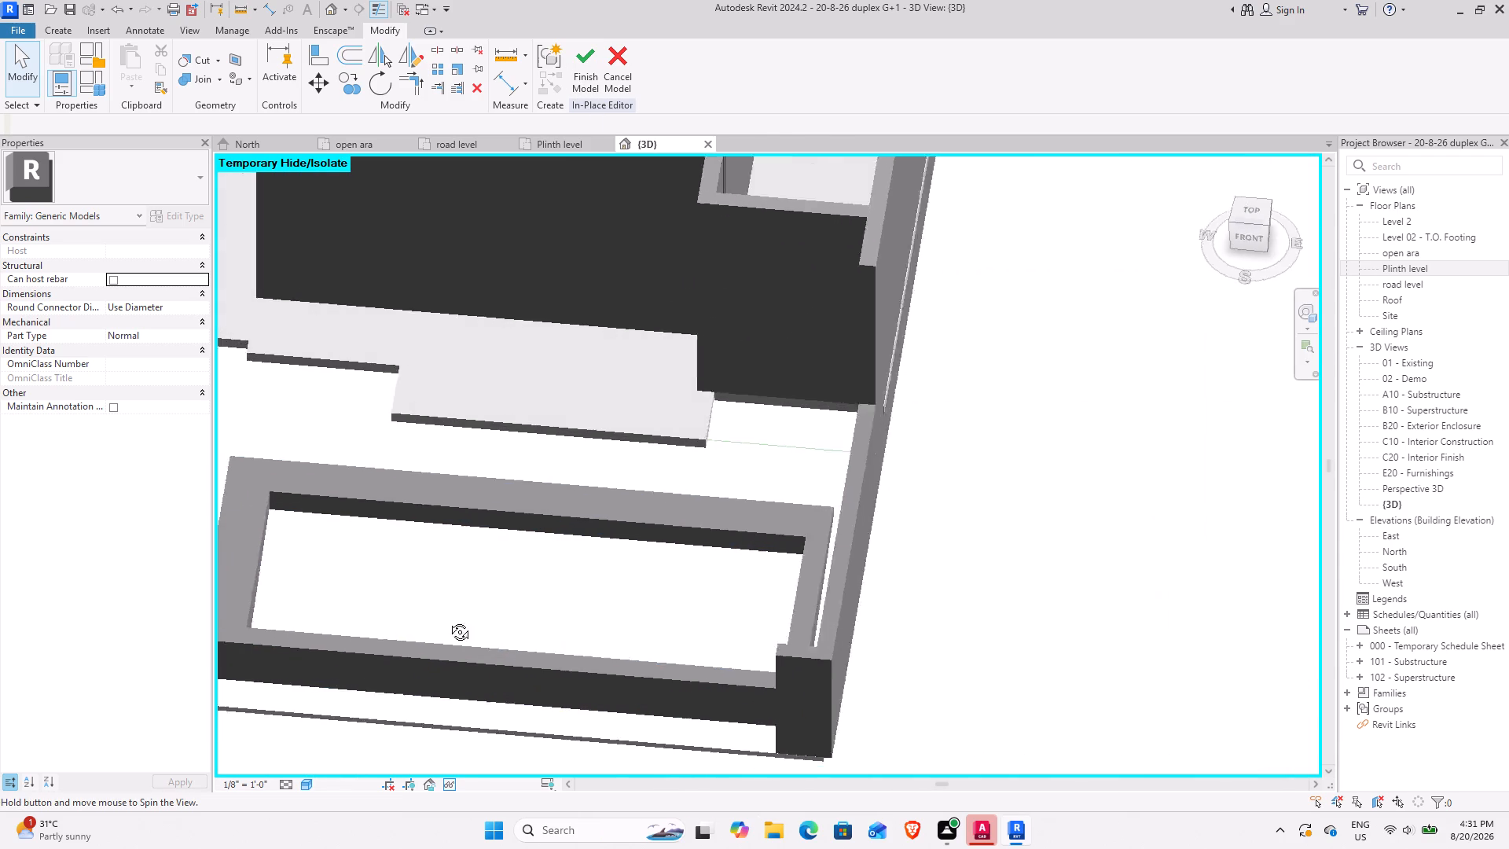
{"action": "middle_click_drag", "start_coordinate": [448, 620], "coordinate": [537, 421], "text": "shift"}
{"action": "middle_click_drag", "start_coordinate": [458, 545], "coordinate": [470, 545]}
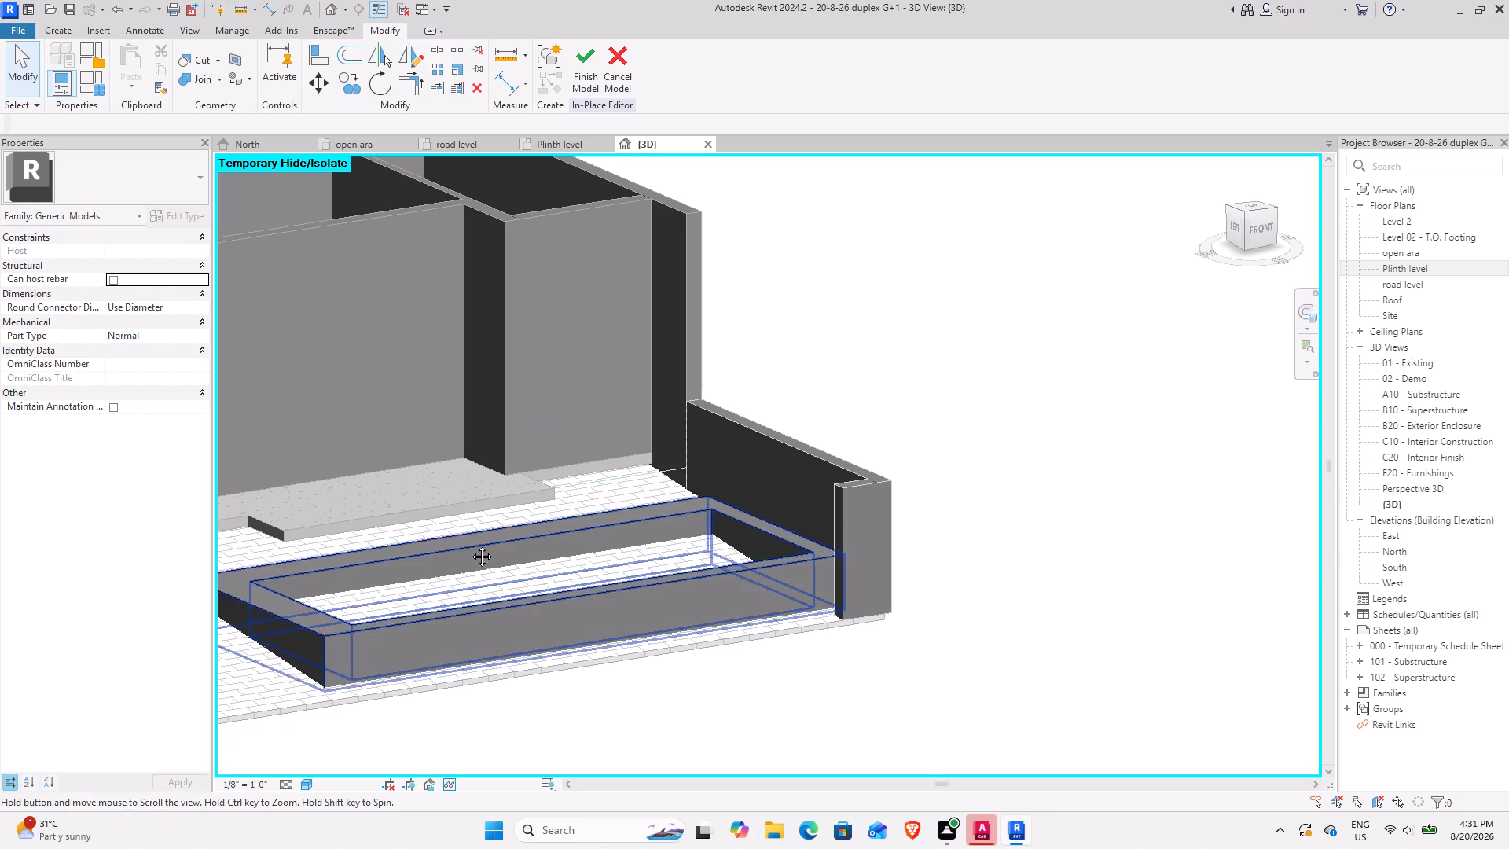
{"action": "middle_click_drag", "start_coordinate": [470, 545], "coordinate": [700, 537]}
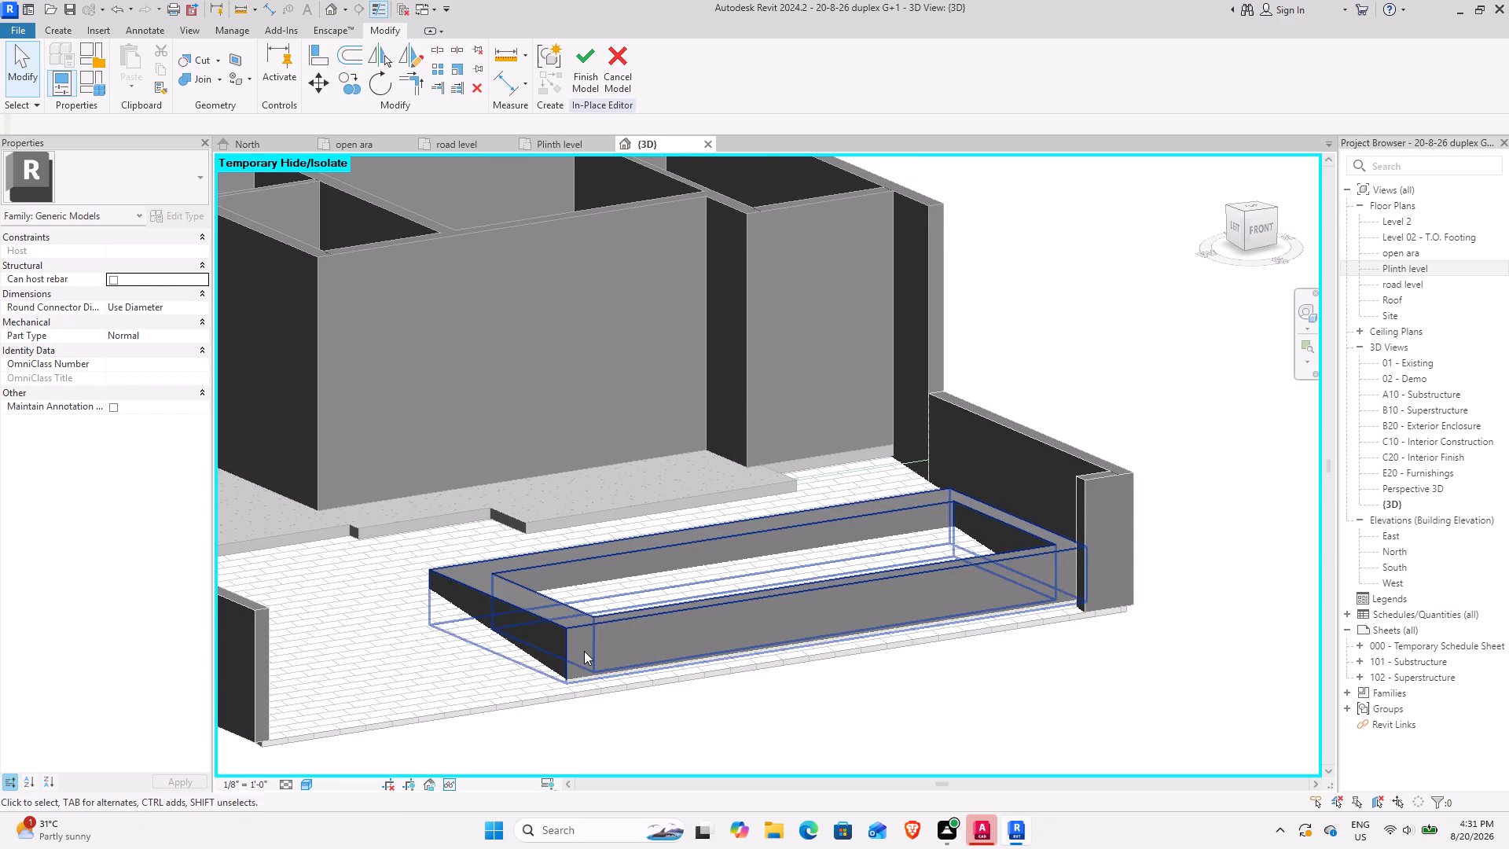
Finish the in-place model of the rectangular frame.
{"action": "left_click", "coordinate": [583, 68]}
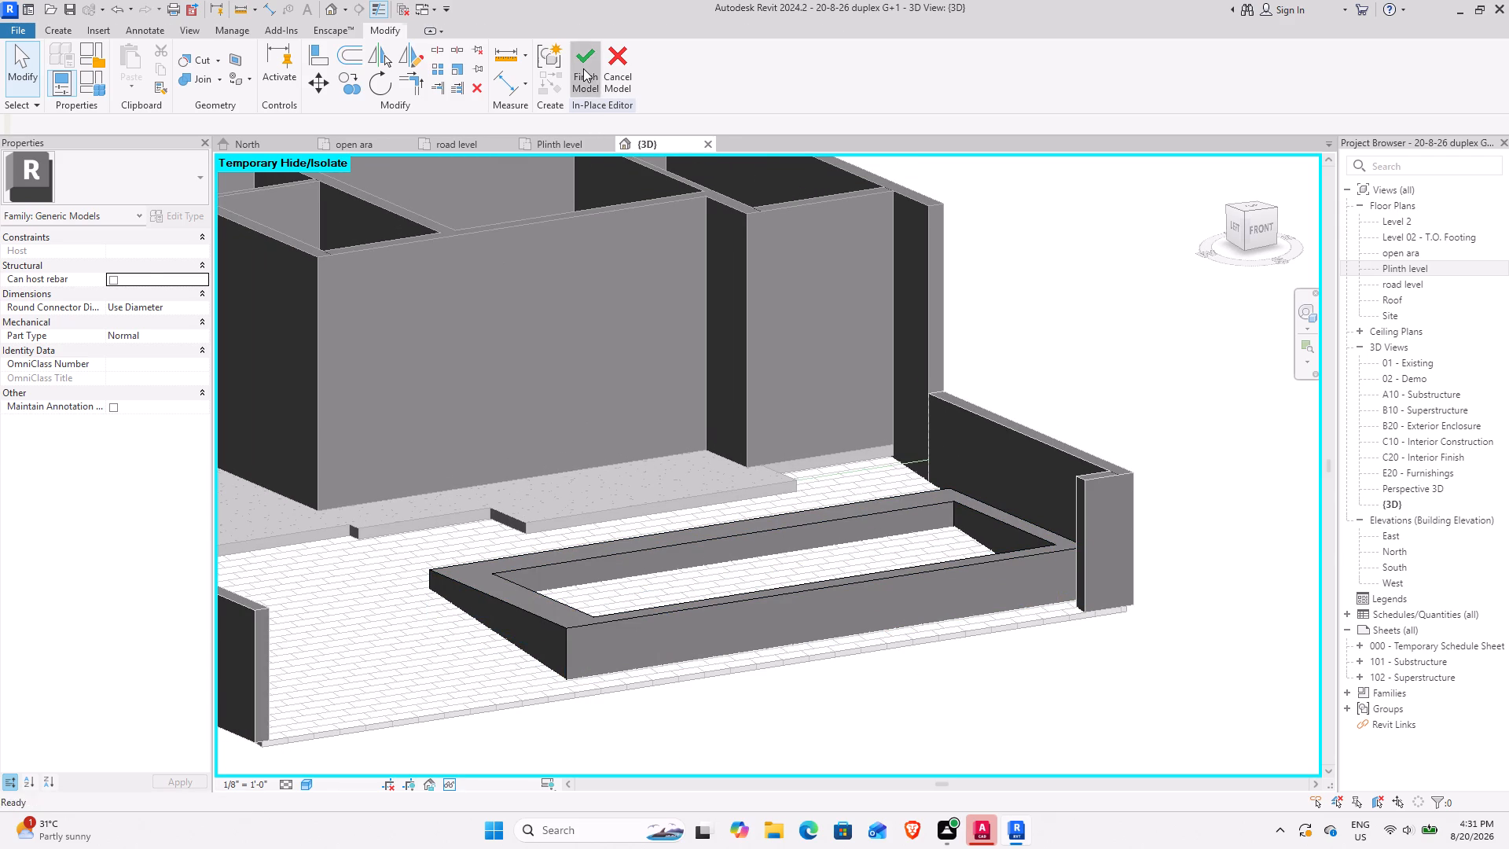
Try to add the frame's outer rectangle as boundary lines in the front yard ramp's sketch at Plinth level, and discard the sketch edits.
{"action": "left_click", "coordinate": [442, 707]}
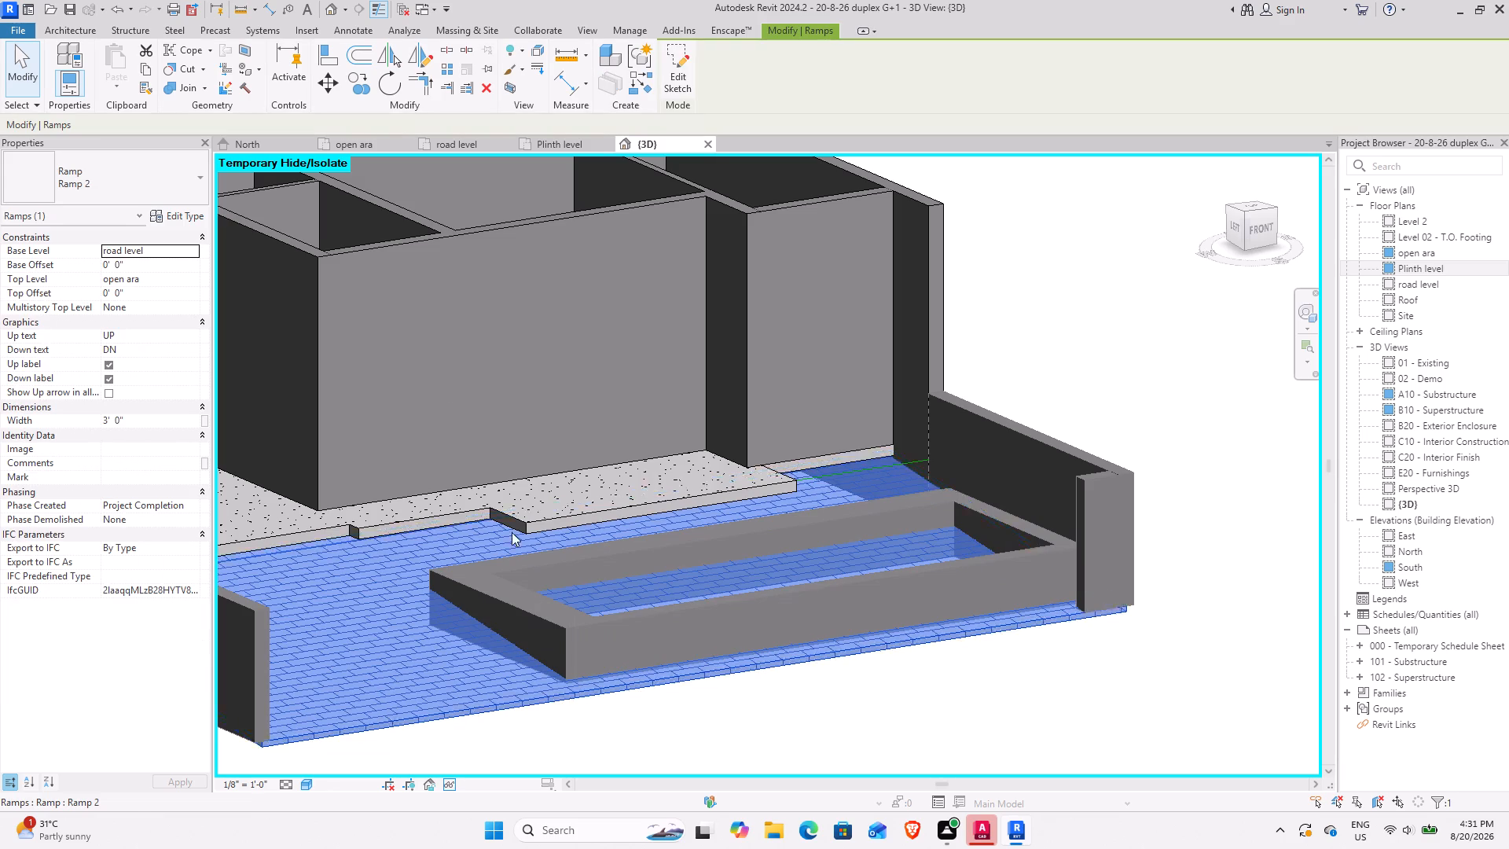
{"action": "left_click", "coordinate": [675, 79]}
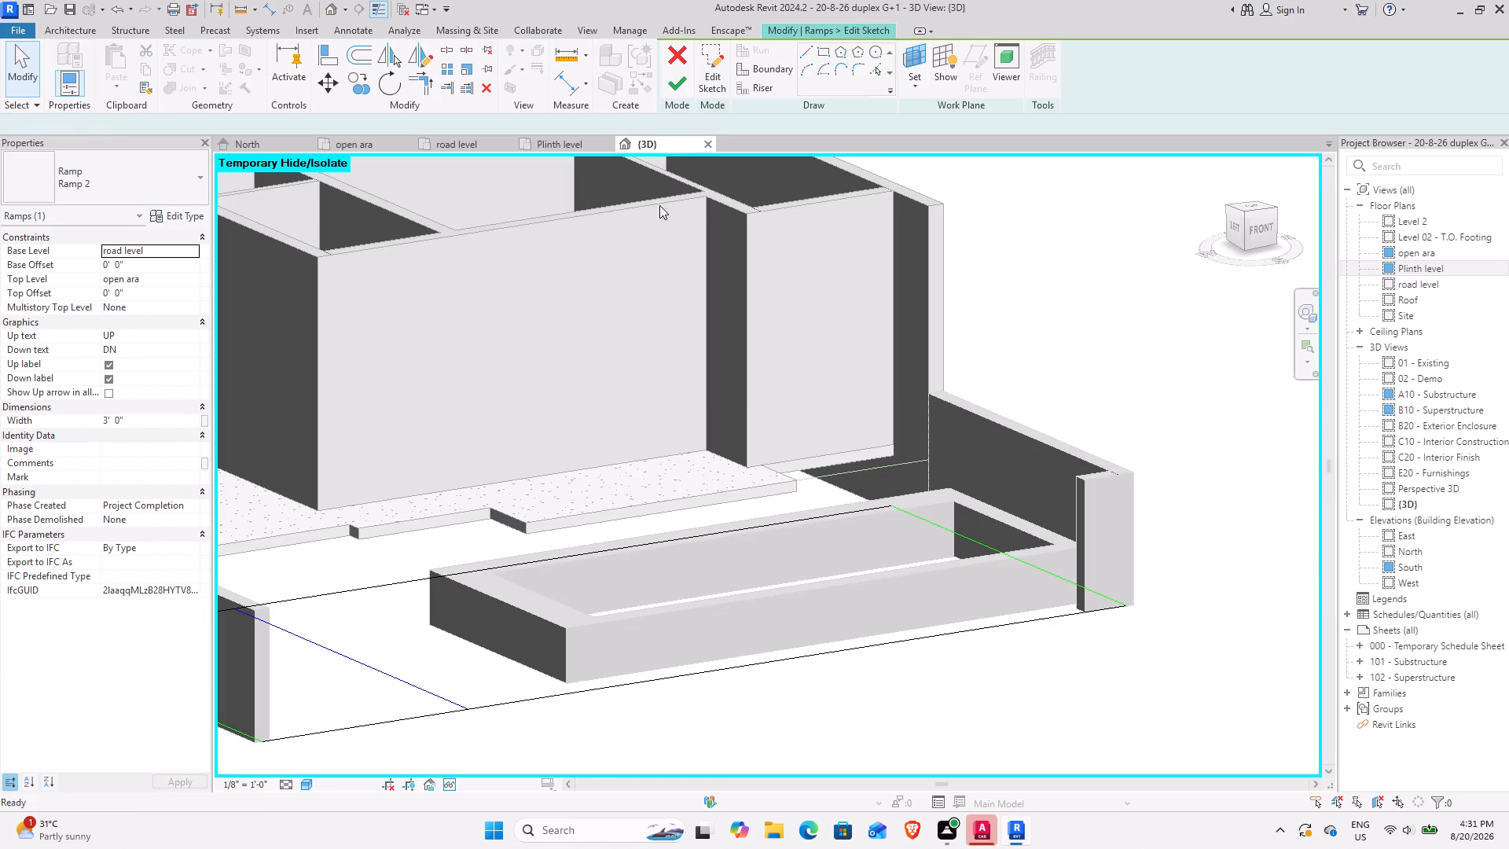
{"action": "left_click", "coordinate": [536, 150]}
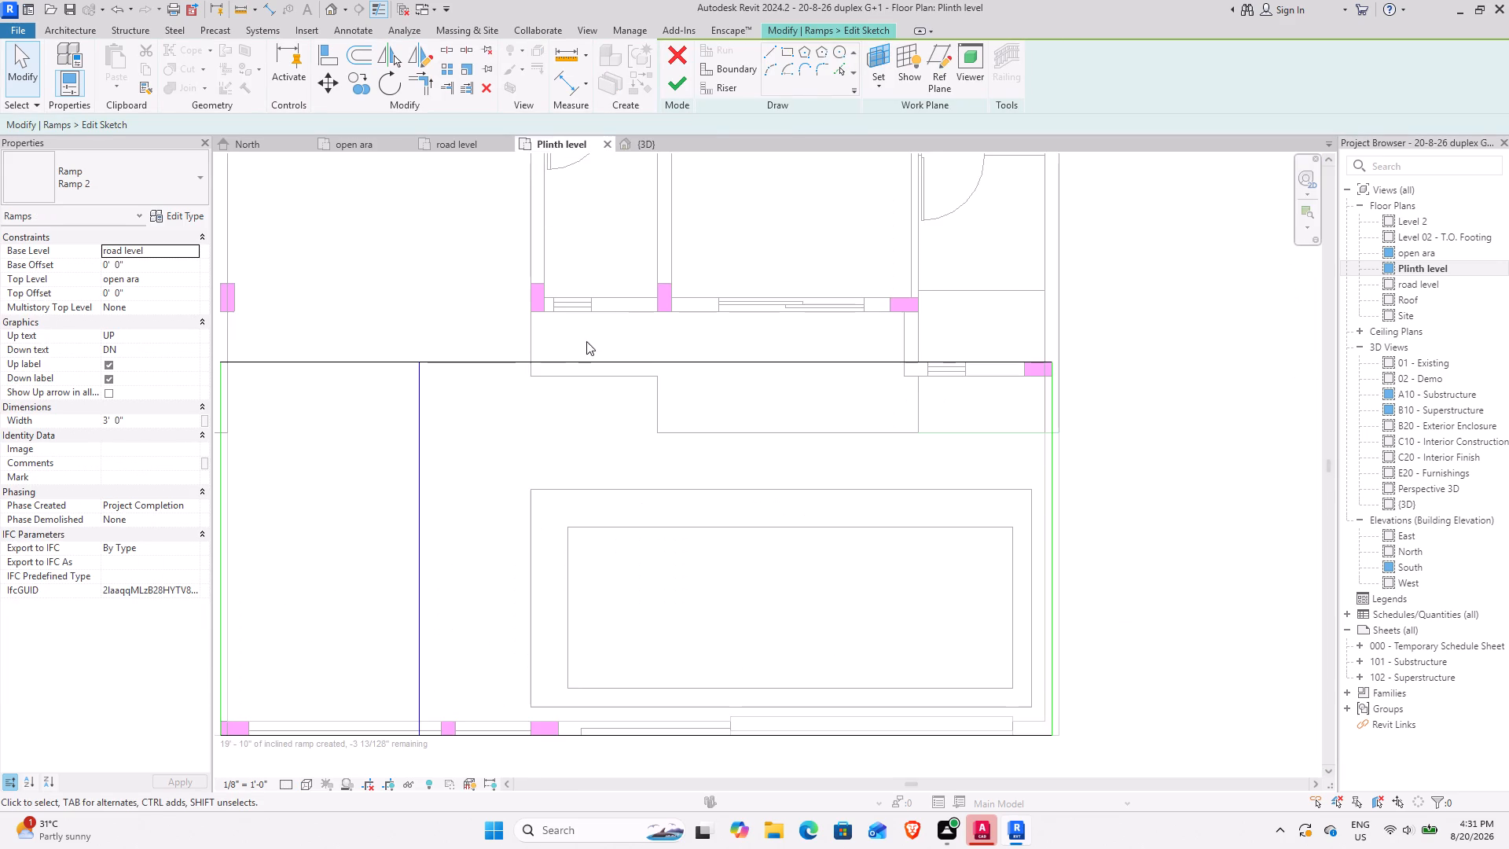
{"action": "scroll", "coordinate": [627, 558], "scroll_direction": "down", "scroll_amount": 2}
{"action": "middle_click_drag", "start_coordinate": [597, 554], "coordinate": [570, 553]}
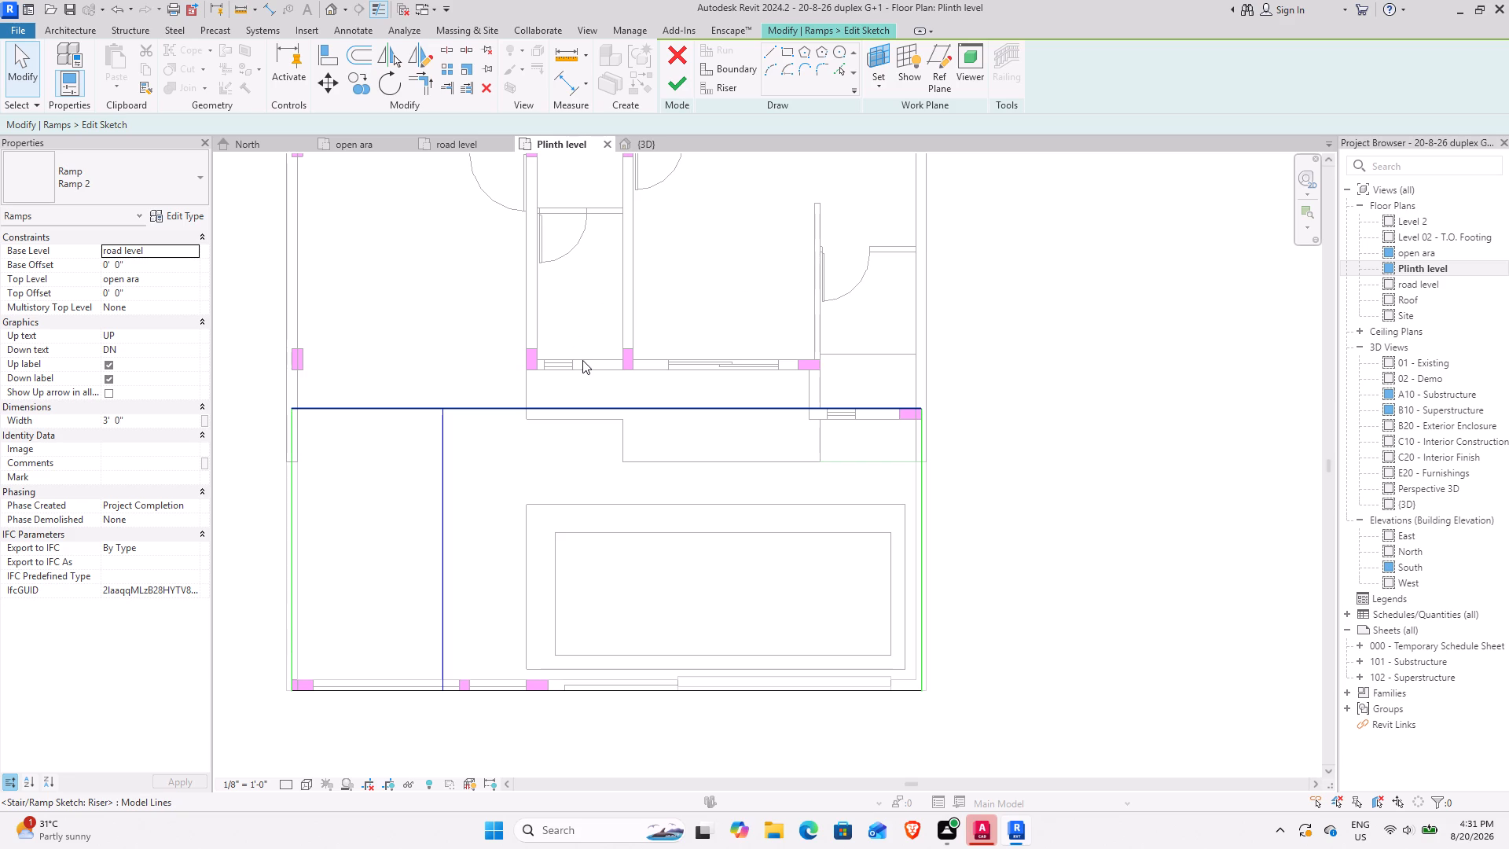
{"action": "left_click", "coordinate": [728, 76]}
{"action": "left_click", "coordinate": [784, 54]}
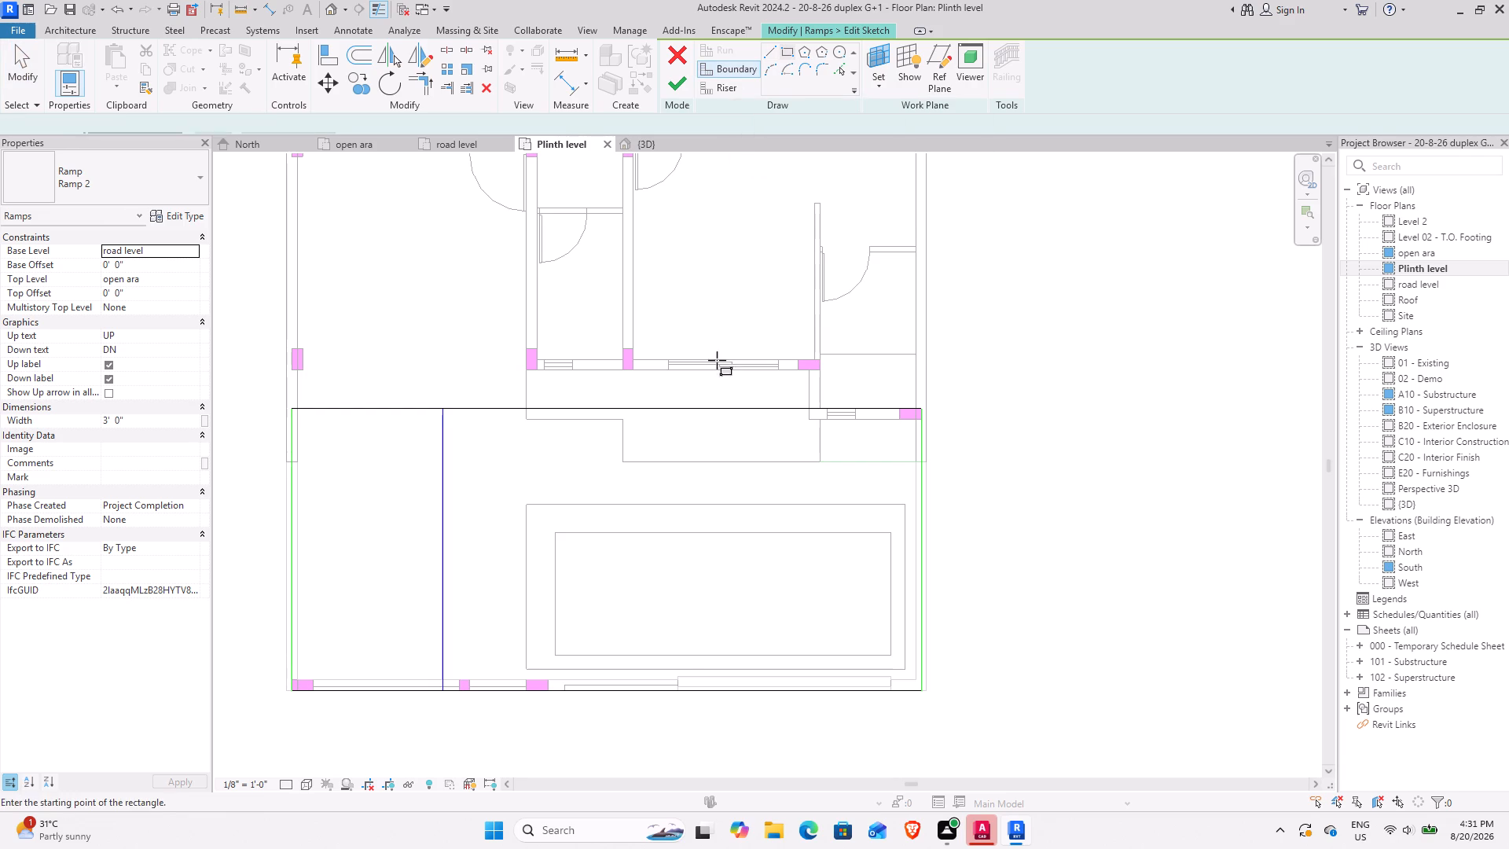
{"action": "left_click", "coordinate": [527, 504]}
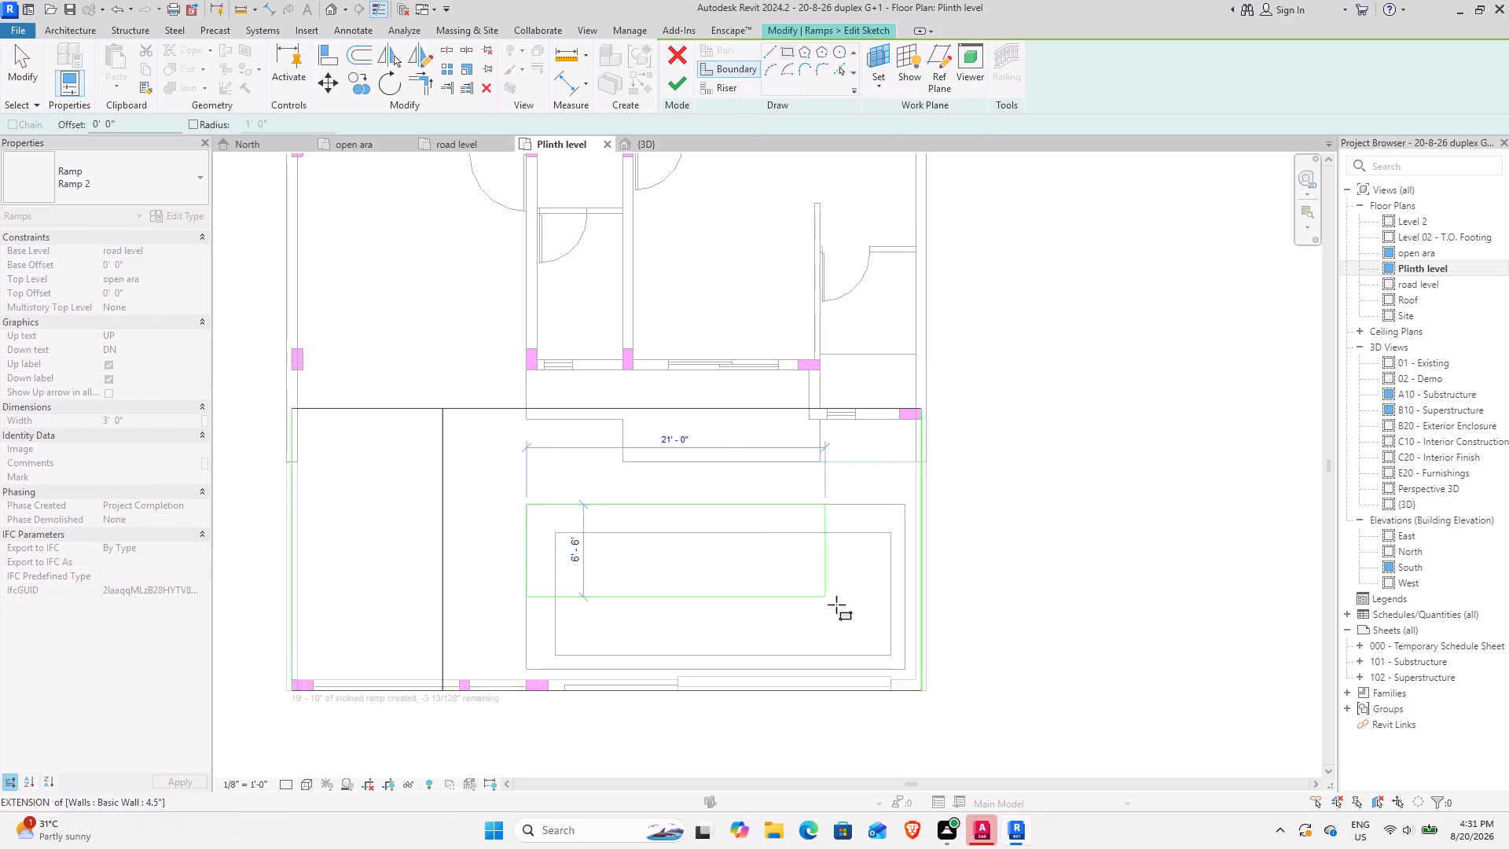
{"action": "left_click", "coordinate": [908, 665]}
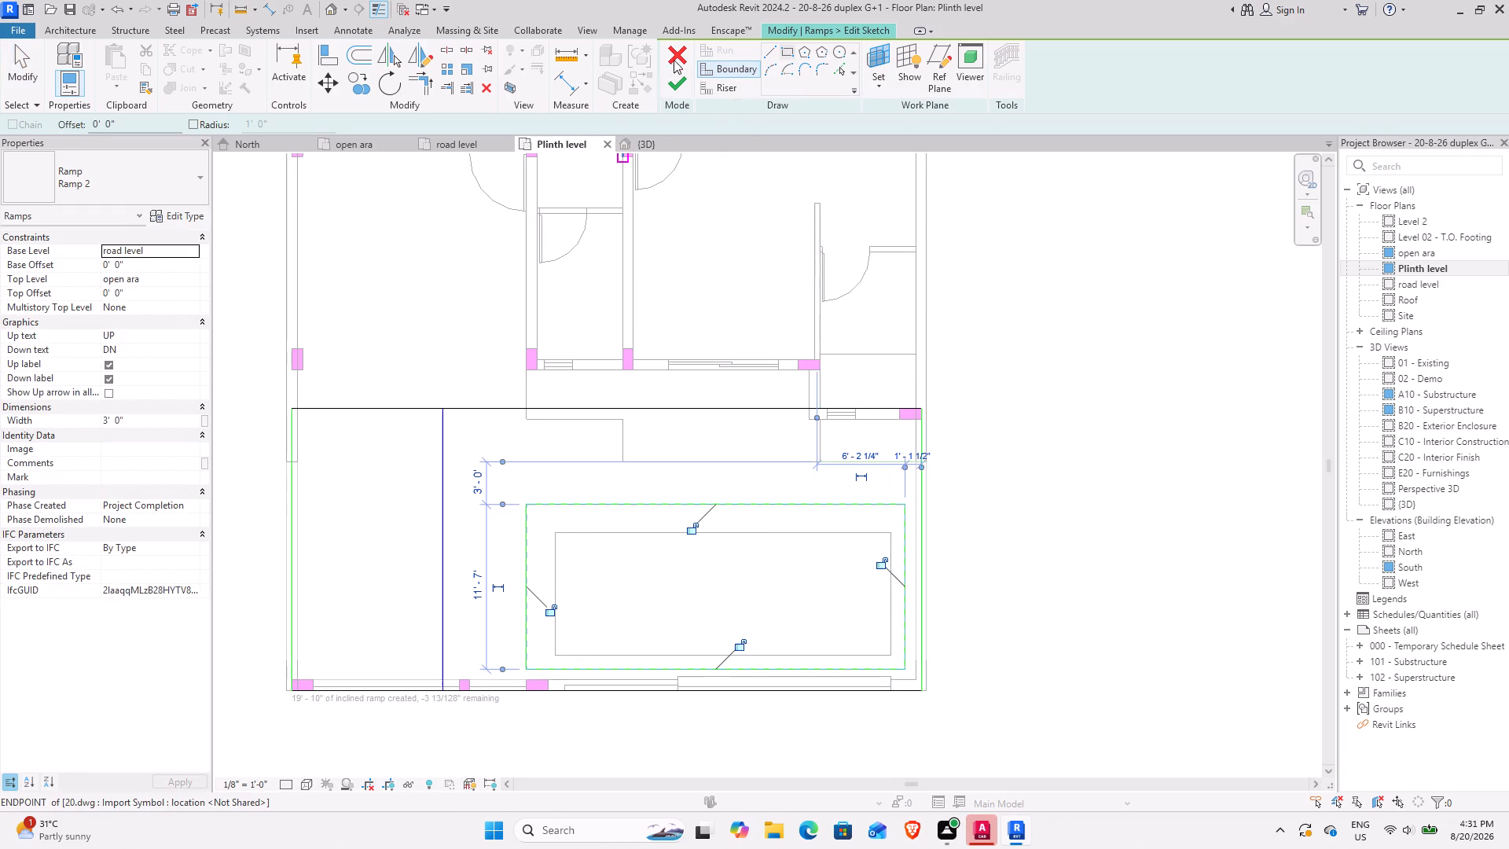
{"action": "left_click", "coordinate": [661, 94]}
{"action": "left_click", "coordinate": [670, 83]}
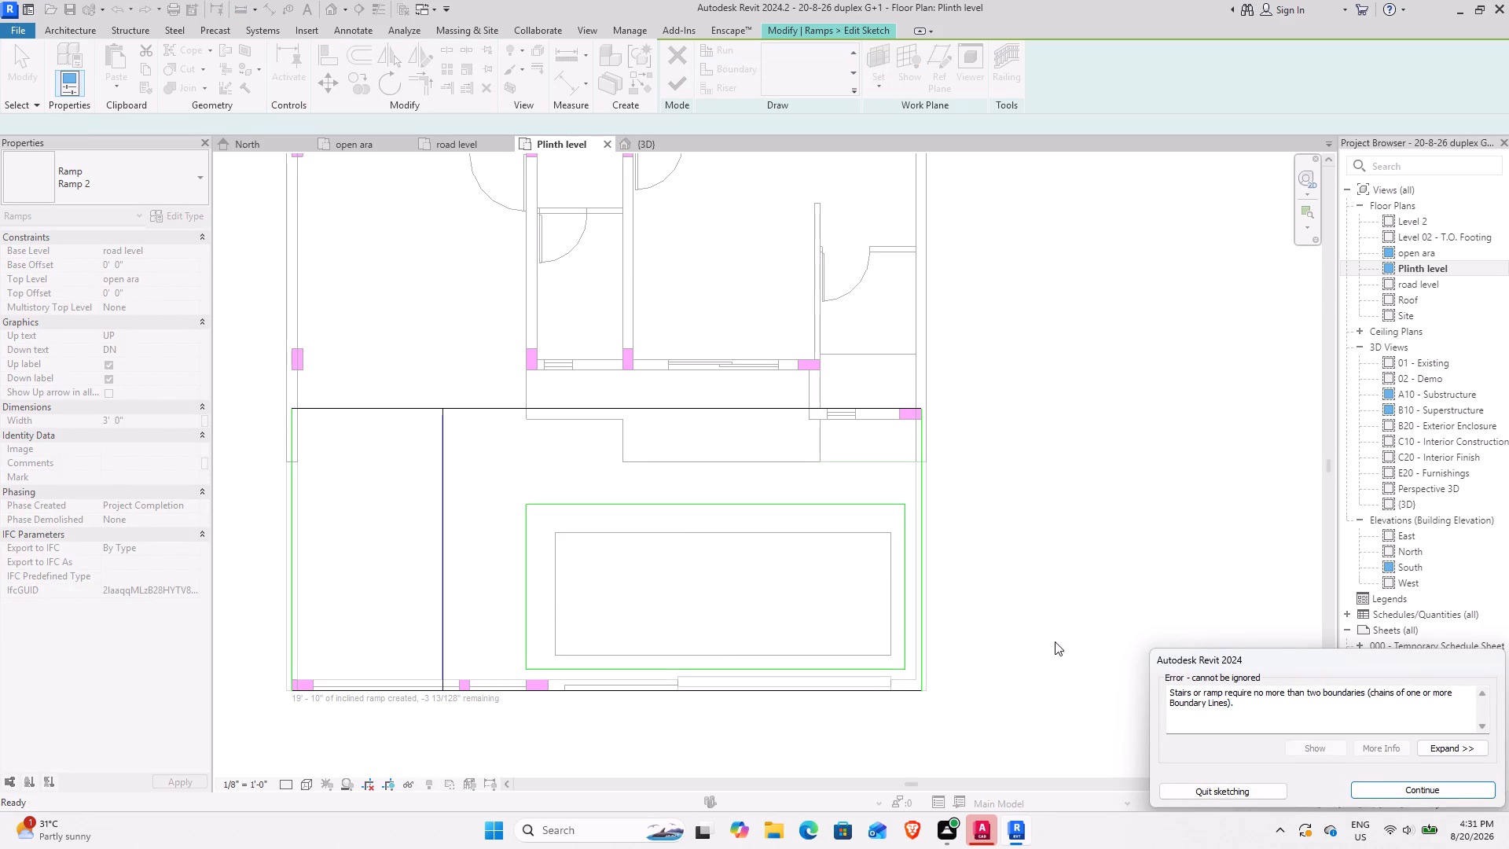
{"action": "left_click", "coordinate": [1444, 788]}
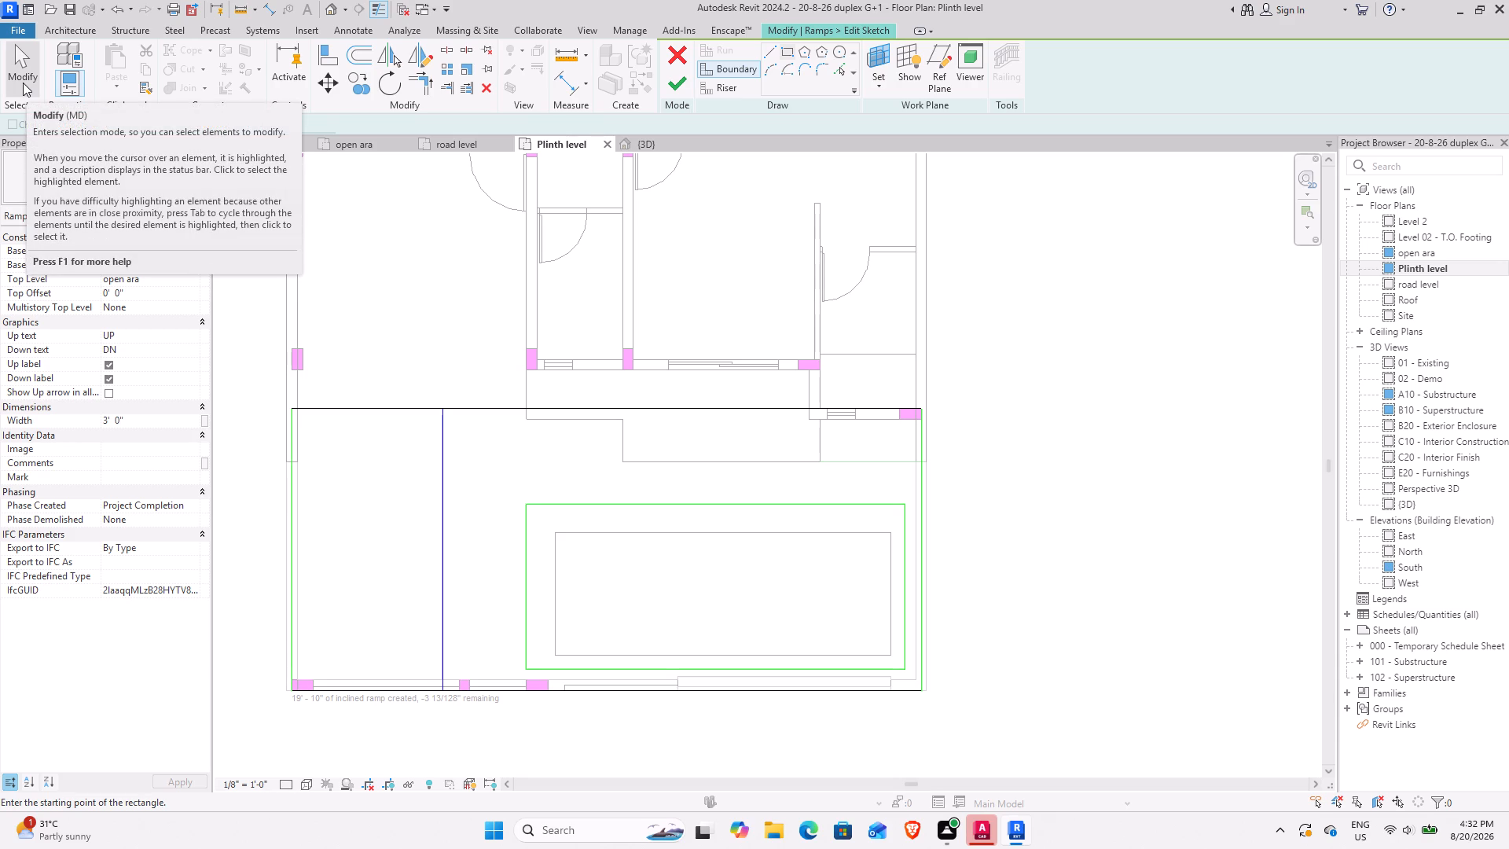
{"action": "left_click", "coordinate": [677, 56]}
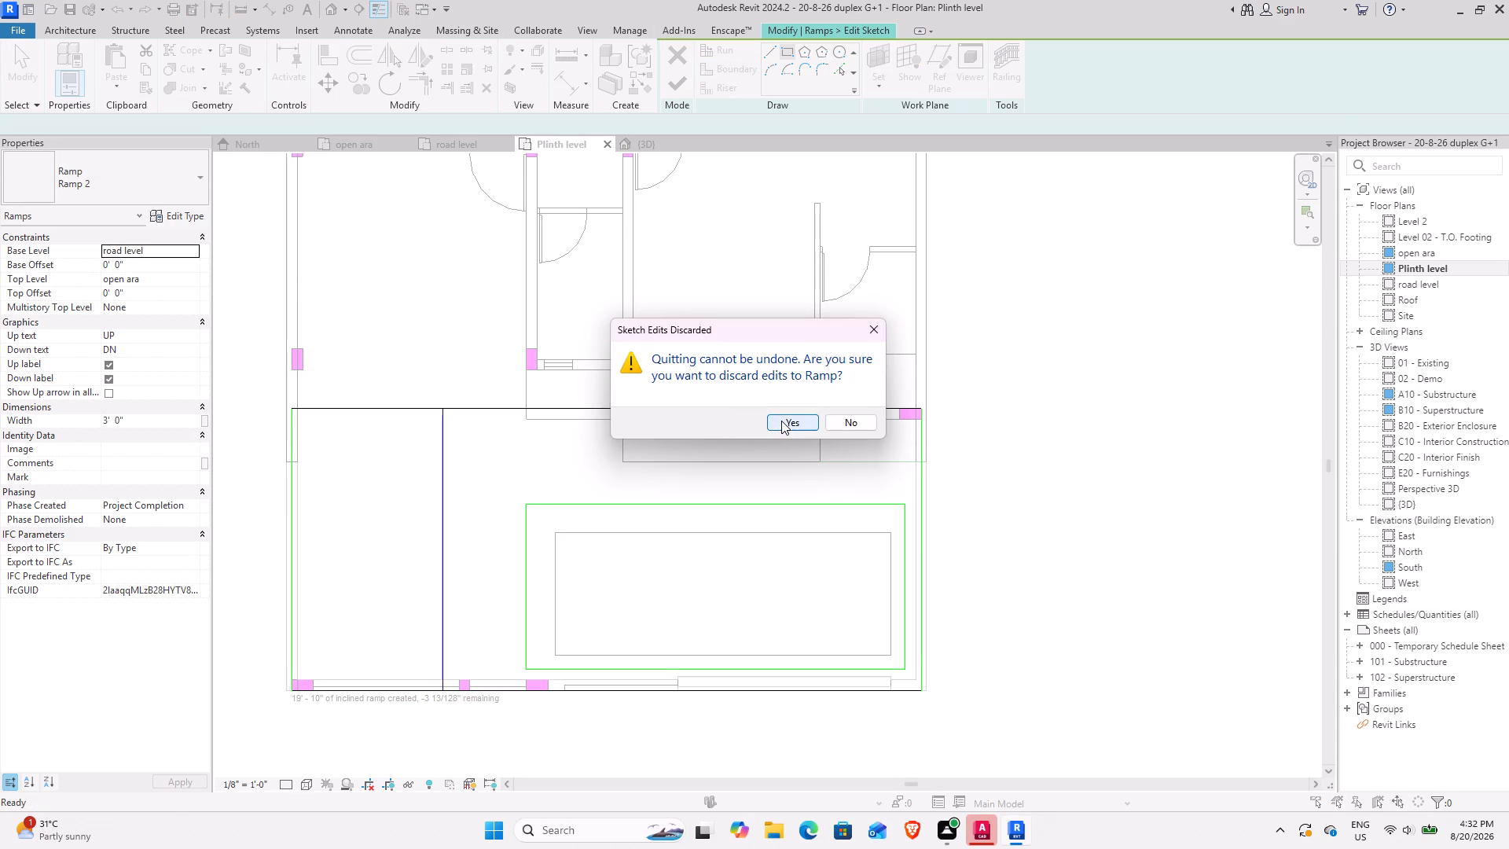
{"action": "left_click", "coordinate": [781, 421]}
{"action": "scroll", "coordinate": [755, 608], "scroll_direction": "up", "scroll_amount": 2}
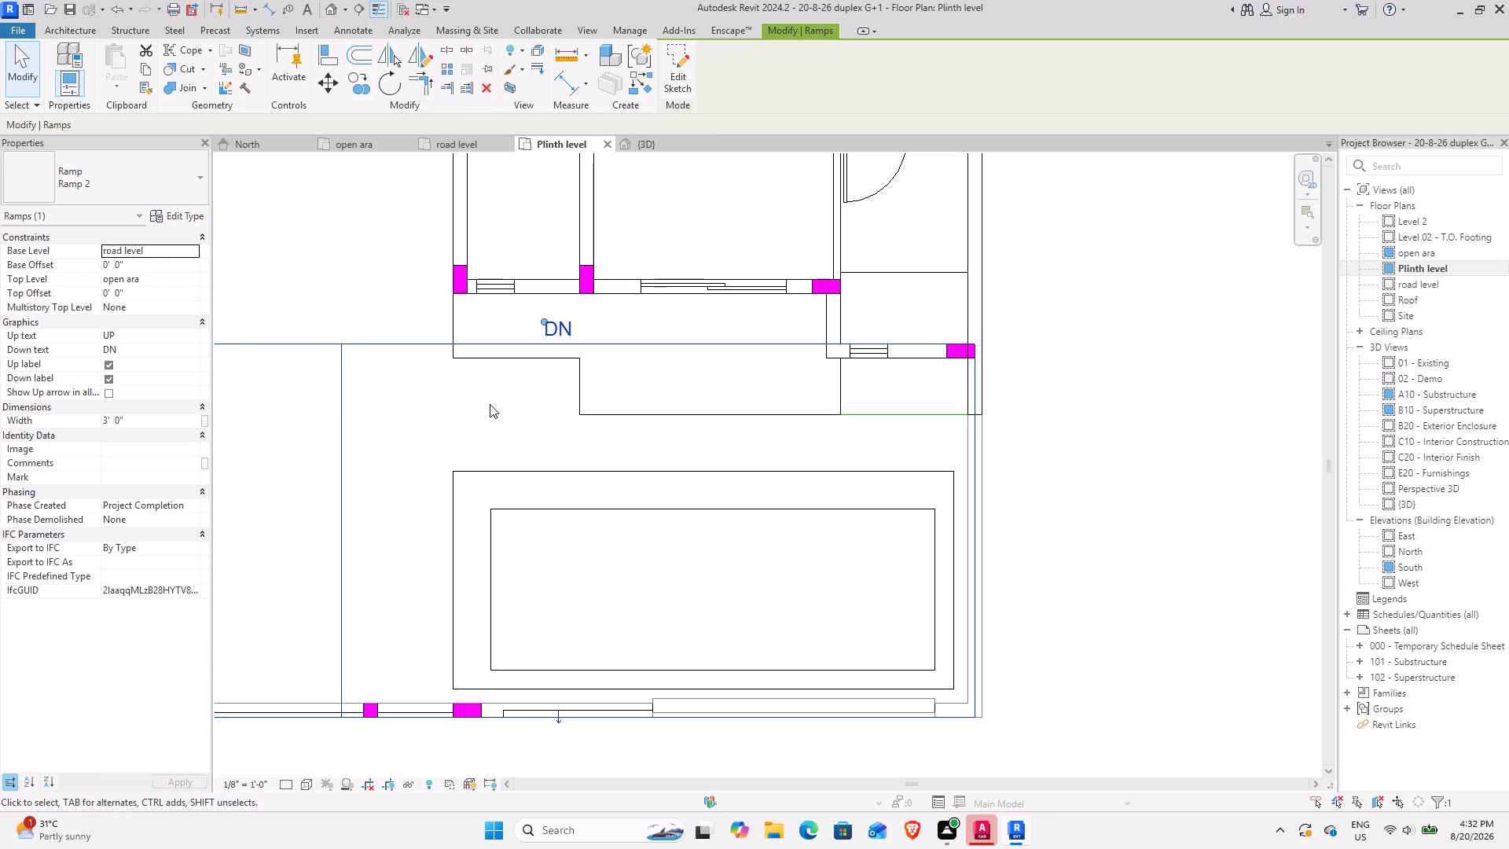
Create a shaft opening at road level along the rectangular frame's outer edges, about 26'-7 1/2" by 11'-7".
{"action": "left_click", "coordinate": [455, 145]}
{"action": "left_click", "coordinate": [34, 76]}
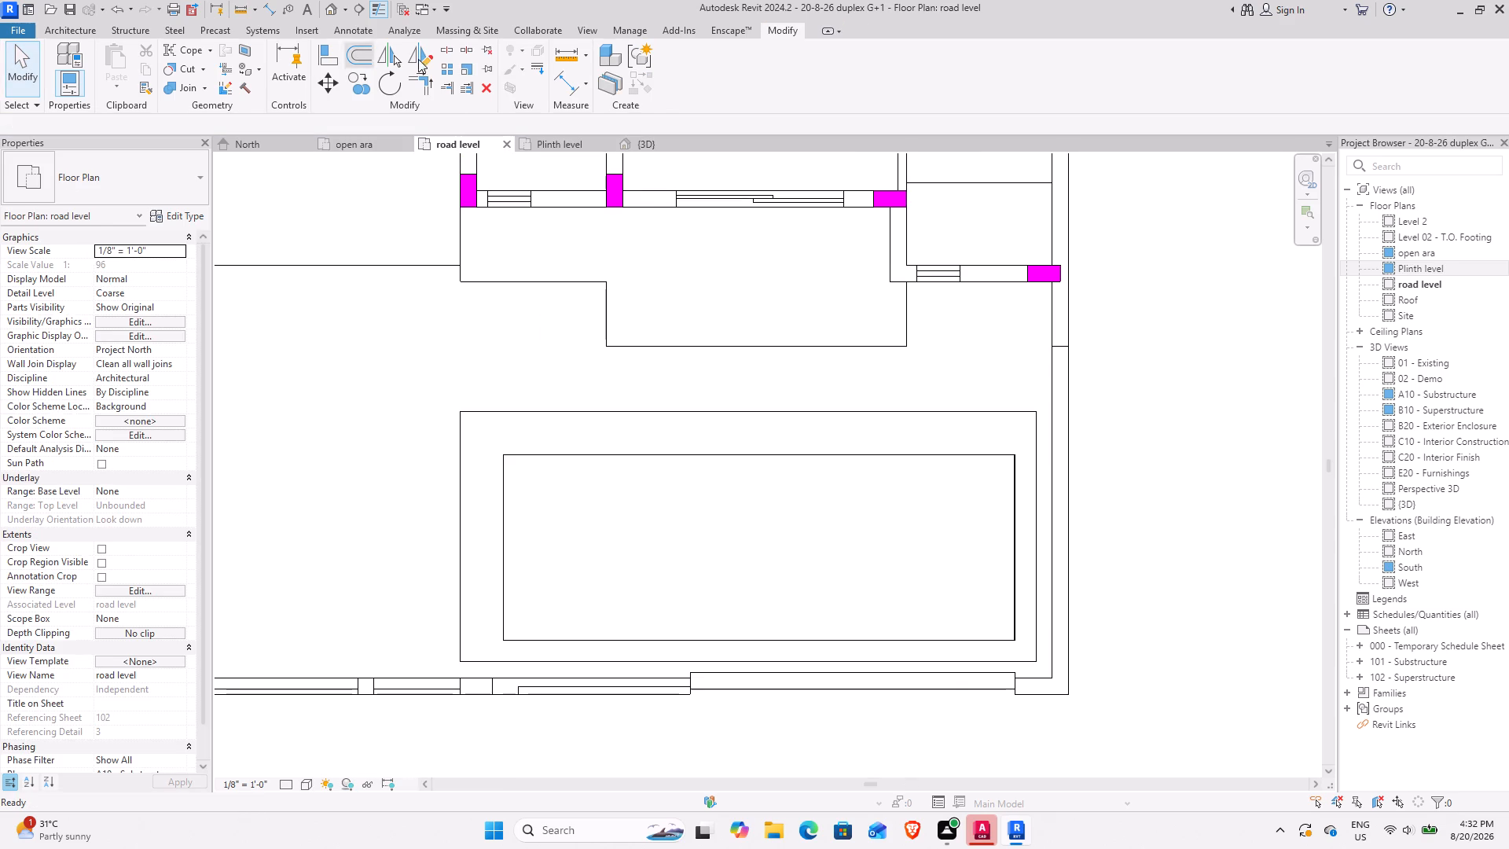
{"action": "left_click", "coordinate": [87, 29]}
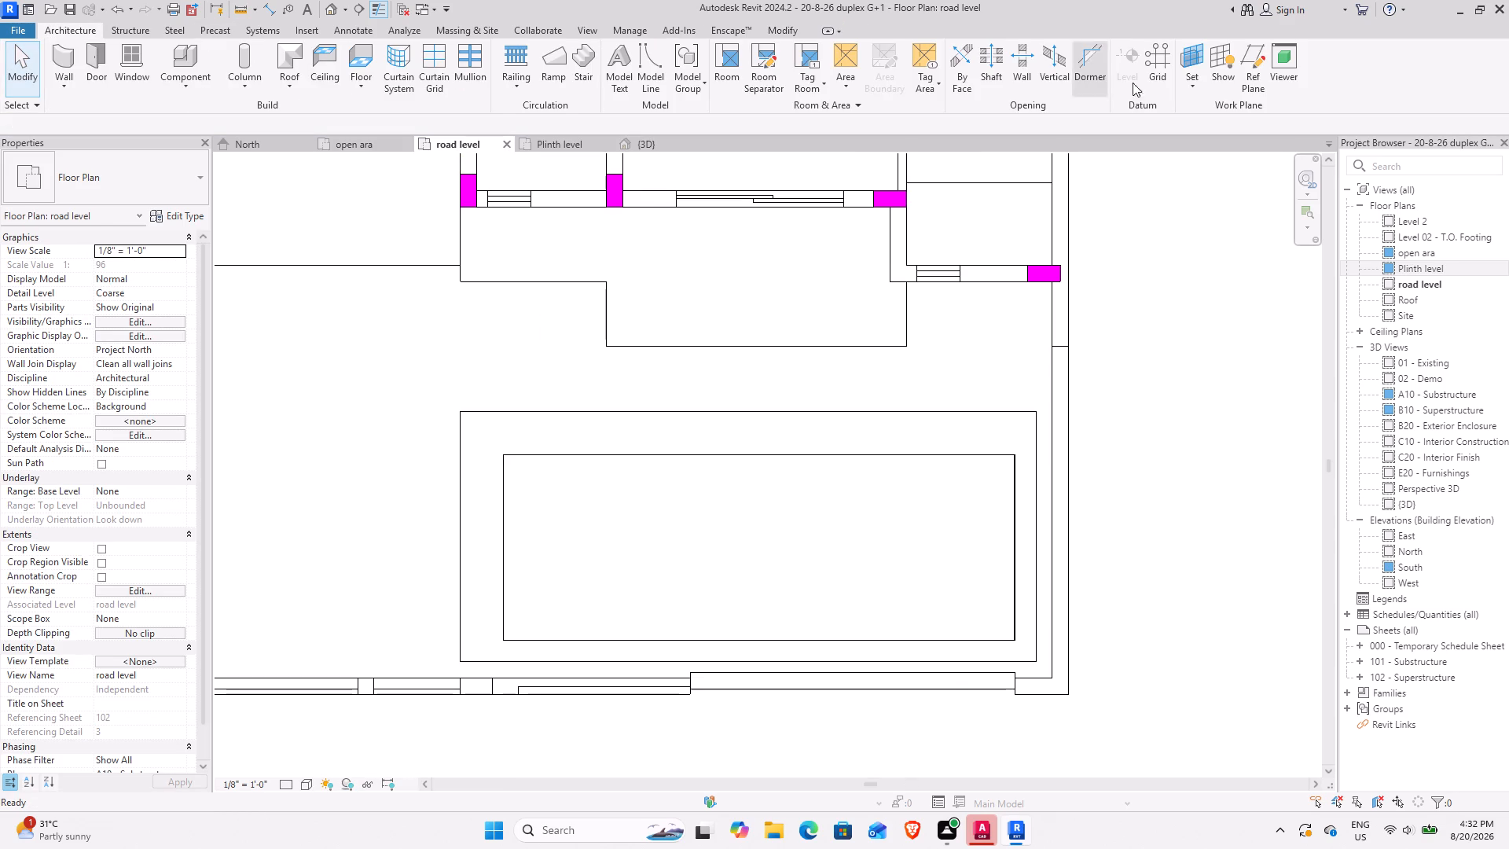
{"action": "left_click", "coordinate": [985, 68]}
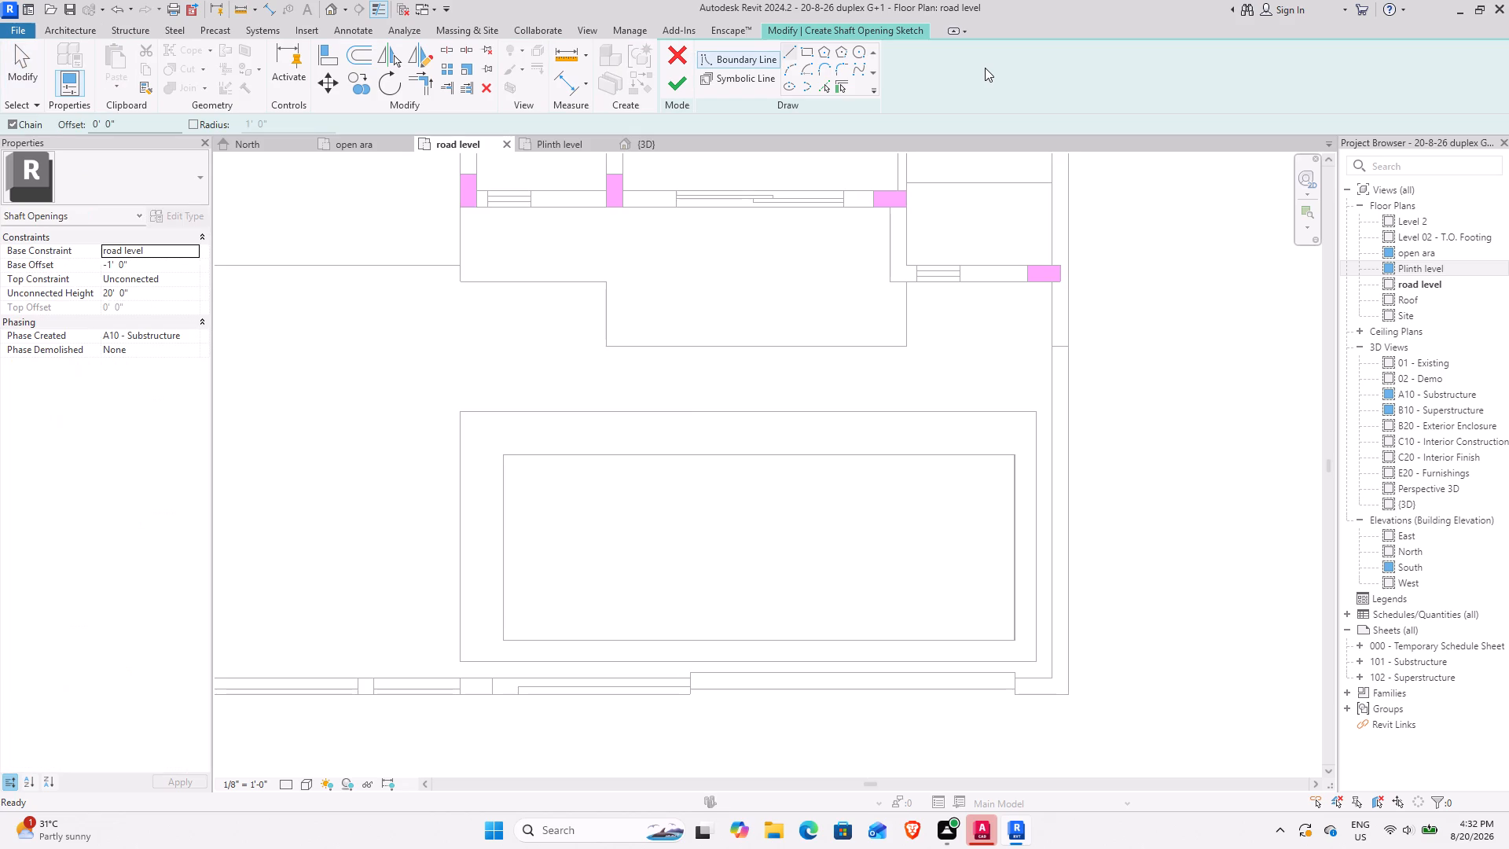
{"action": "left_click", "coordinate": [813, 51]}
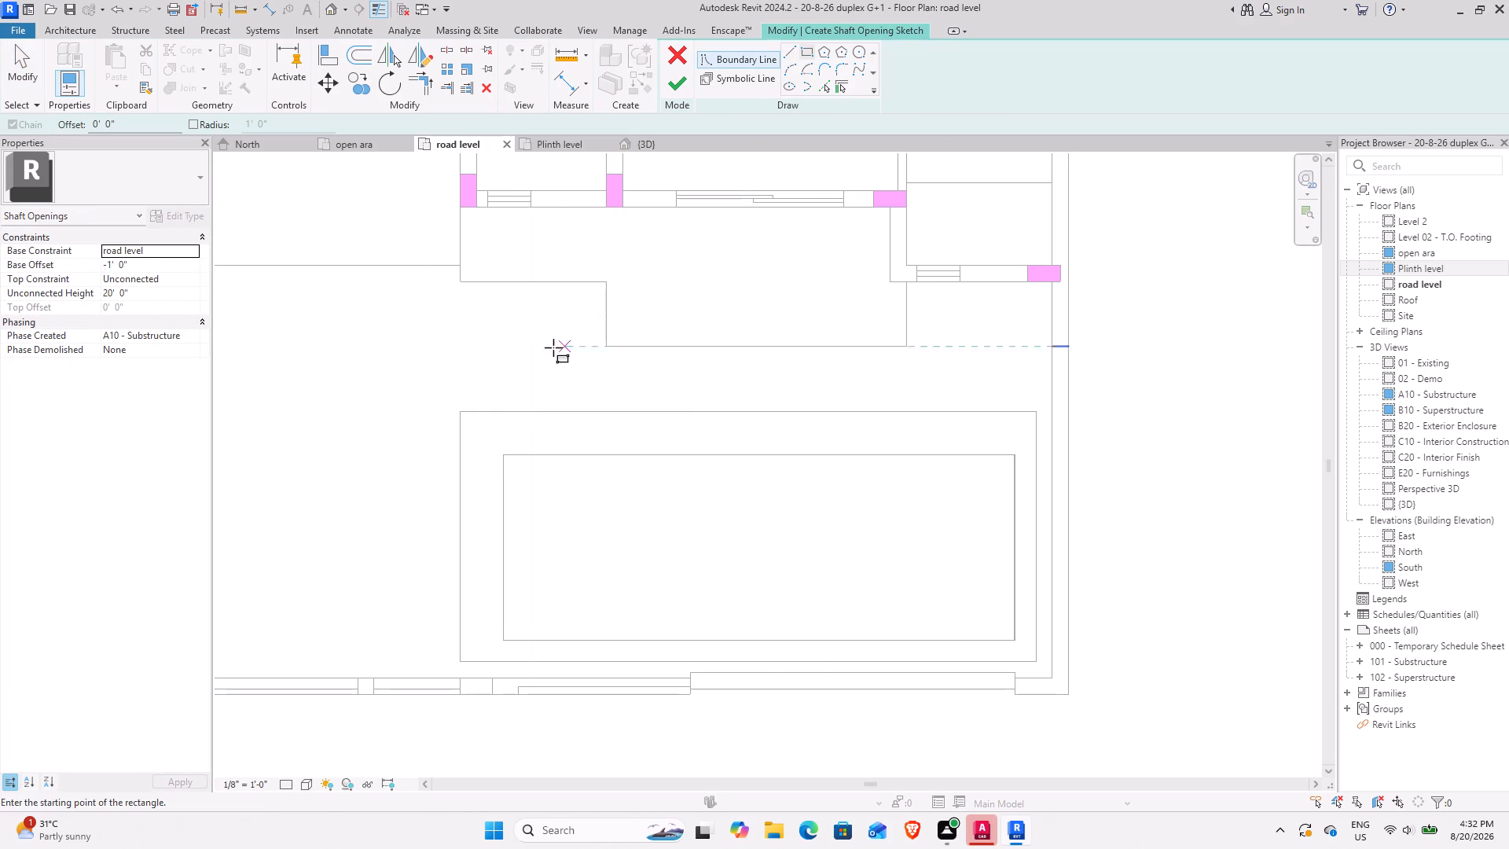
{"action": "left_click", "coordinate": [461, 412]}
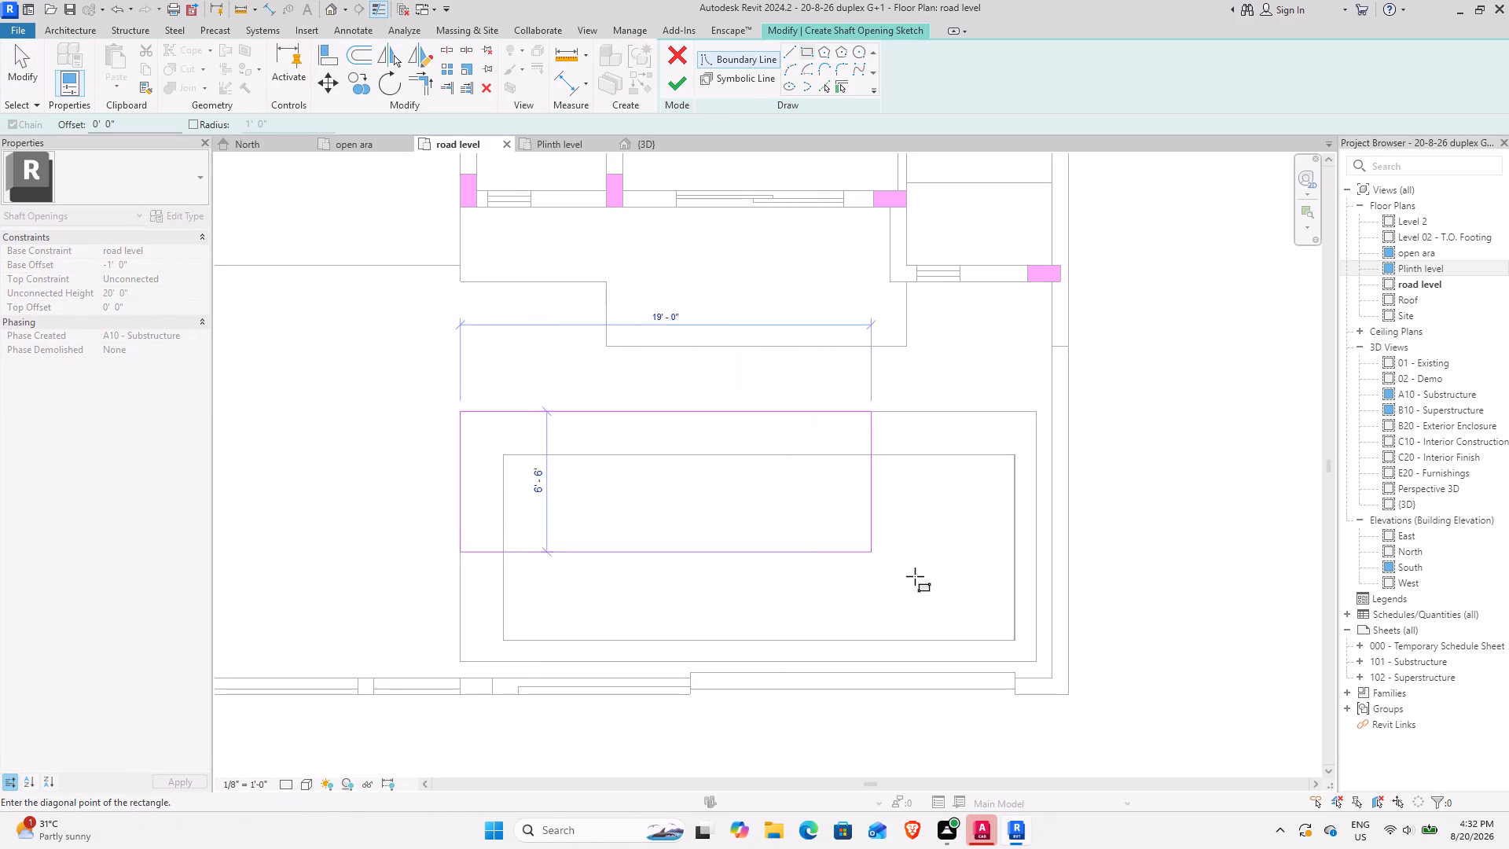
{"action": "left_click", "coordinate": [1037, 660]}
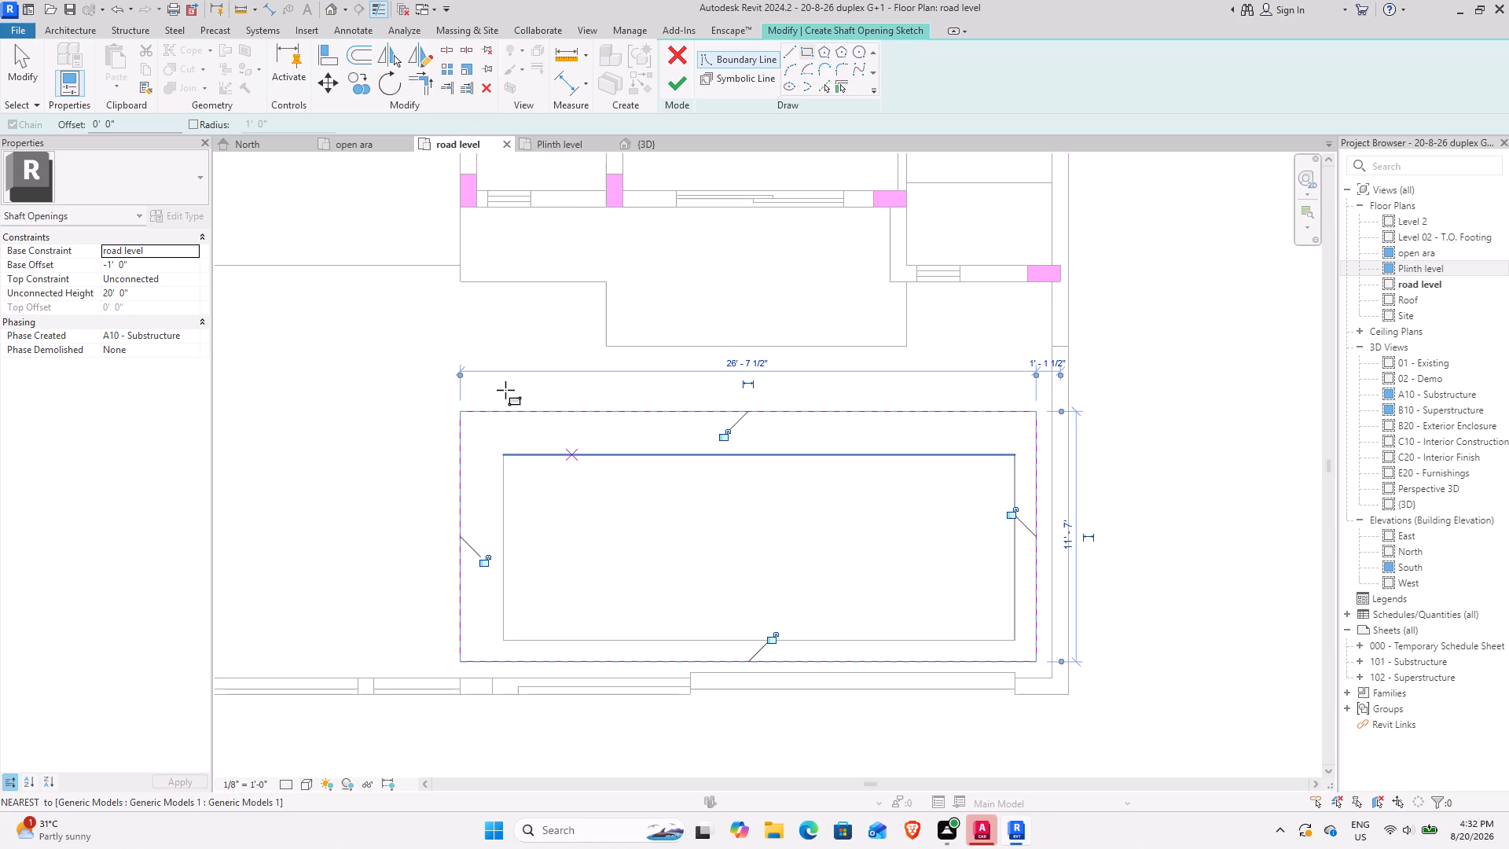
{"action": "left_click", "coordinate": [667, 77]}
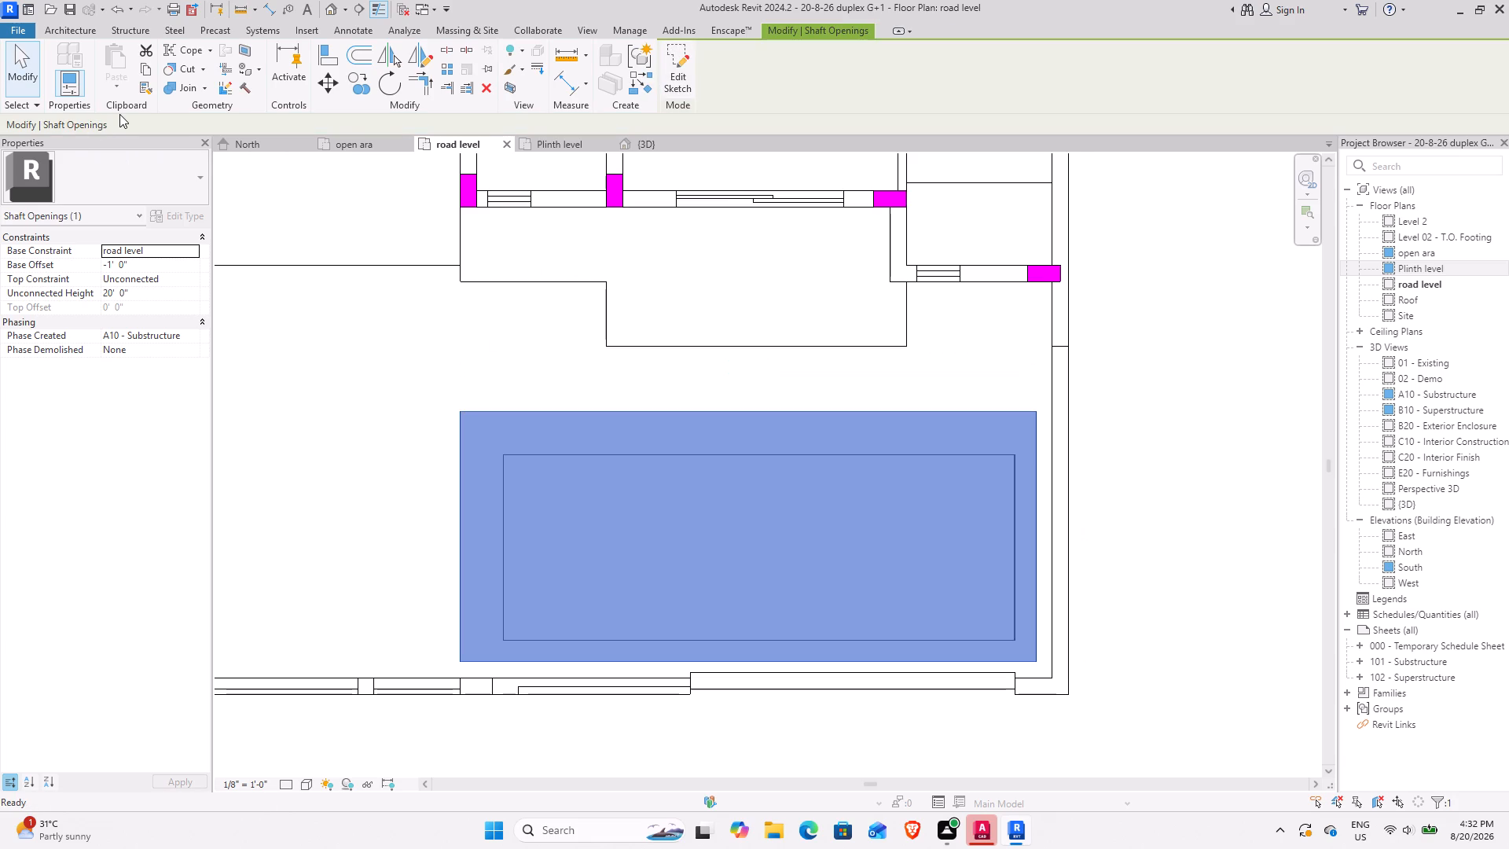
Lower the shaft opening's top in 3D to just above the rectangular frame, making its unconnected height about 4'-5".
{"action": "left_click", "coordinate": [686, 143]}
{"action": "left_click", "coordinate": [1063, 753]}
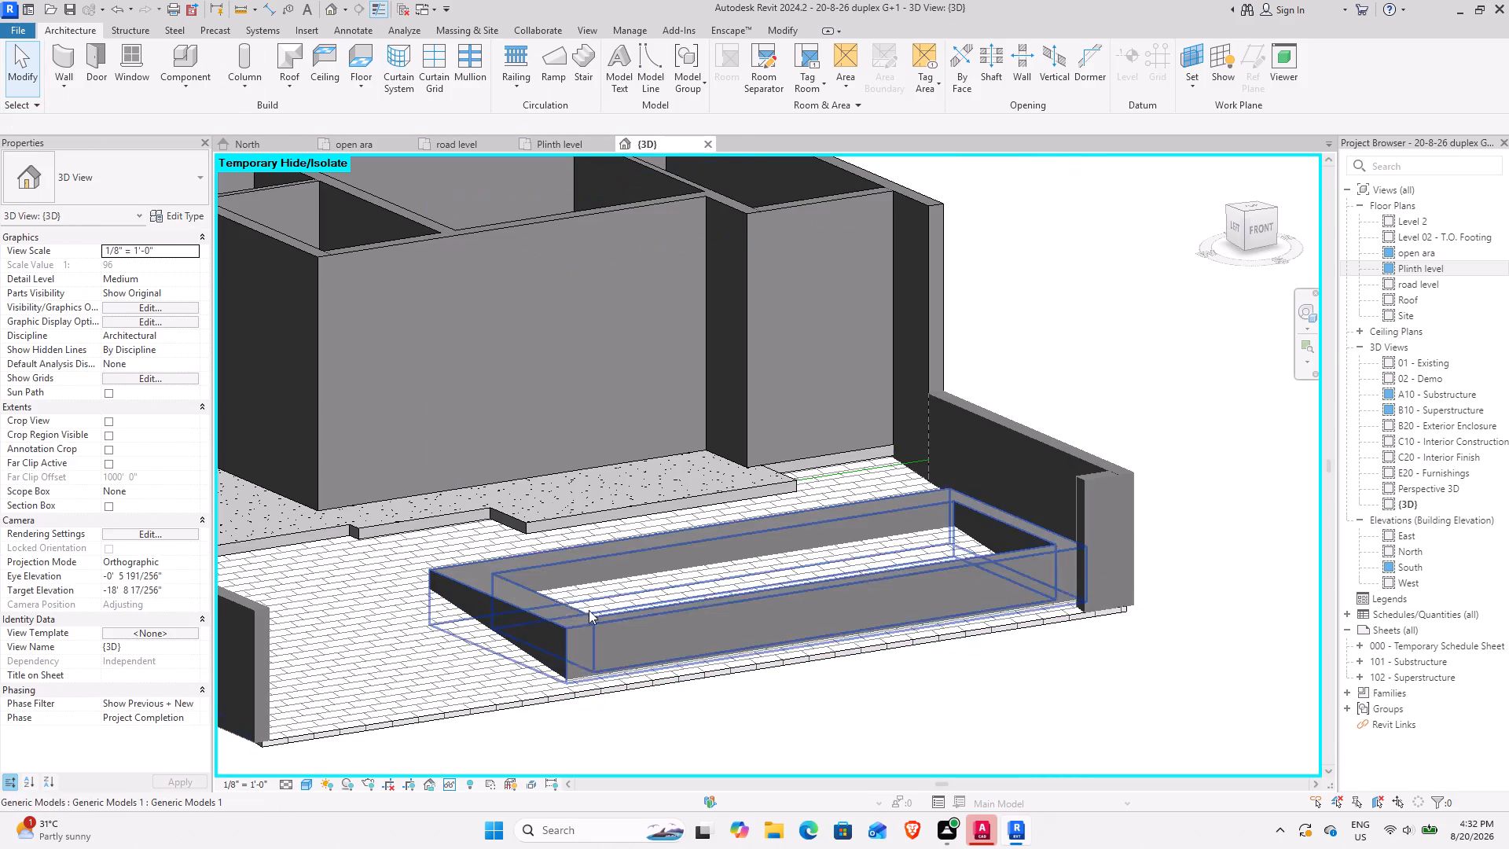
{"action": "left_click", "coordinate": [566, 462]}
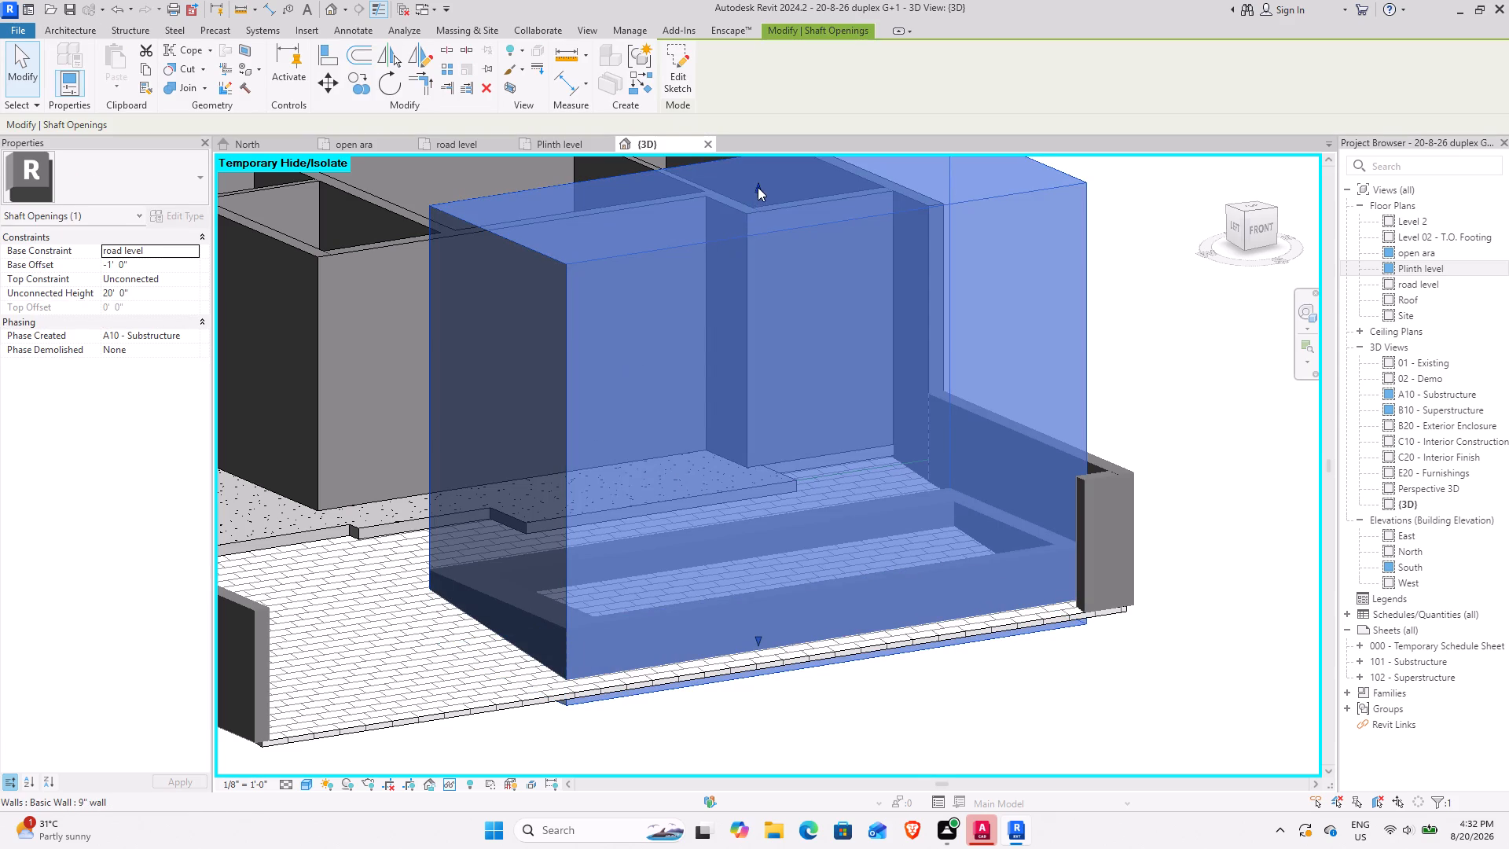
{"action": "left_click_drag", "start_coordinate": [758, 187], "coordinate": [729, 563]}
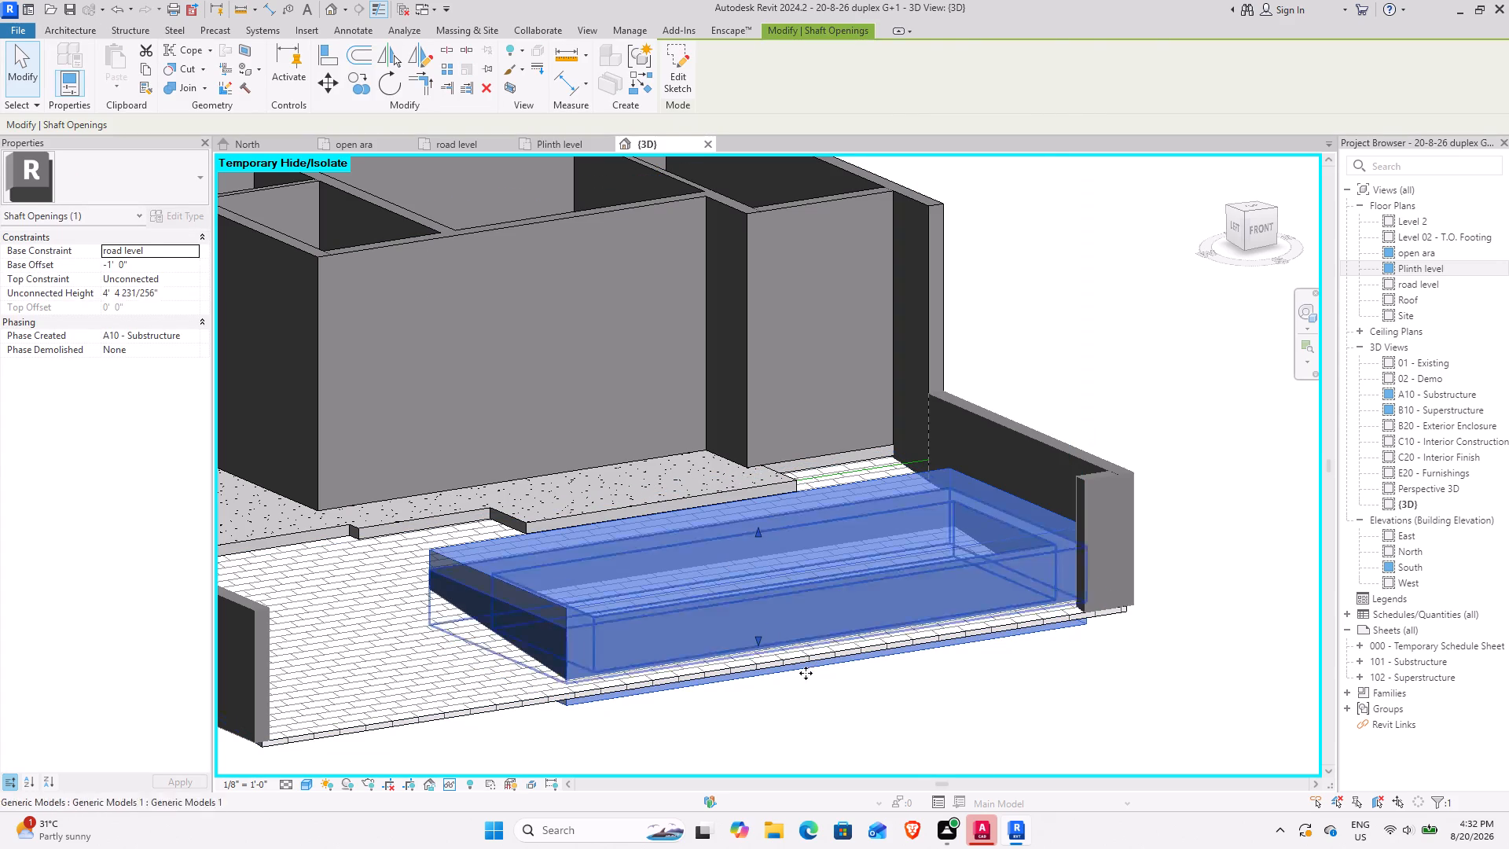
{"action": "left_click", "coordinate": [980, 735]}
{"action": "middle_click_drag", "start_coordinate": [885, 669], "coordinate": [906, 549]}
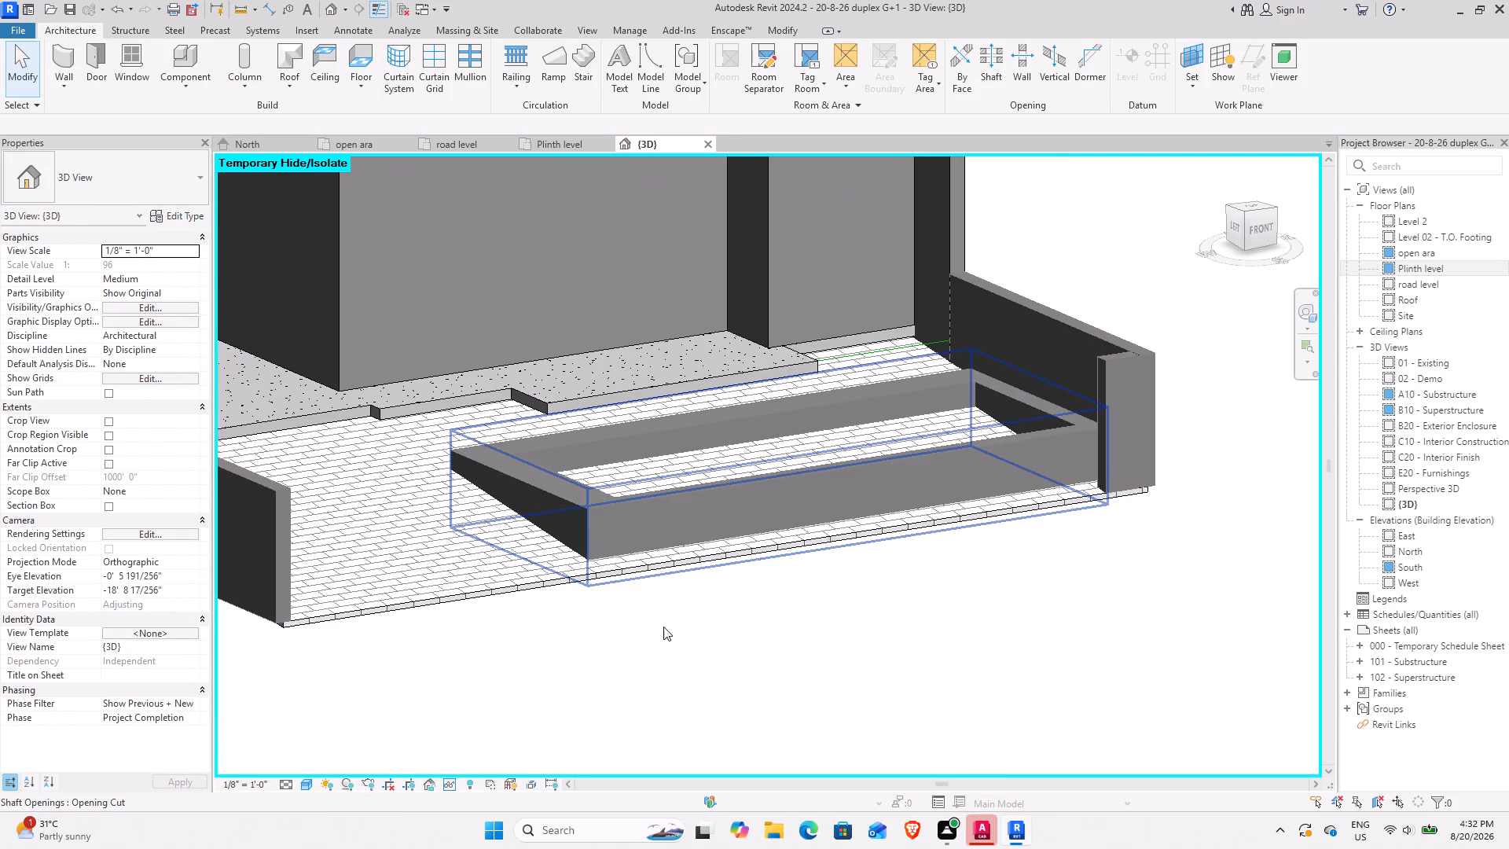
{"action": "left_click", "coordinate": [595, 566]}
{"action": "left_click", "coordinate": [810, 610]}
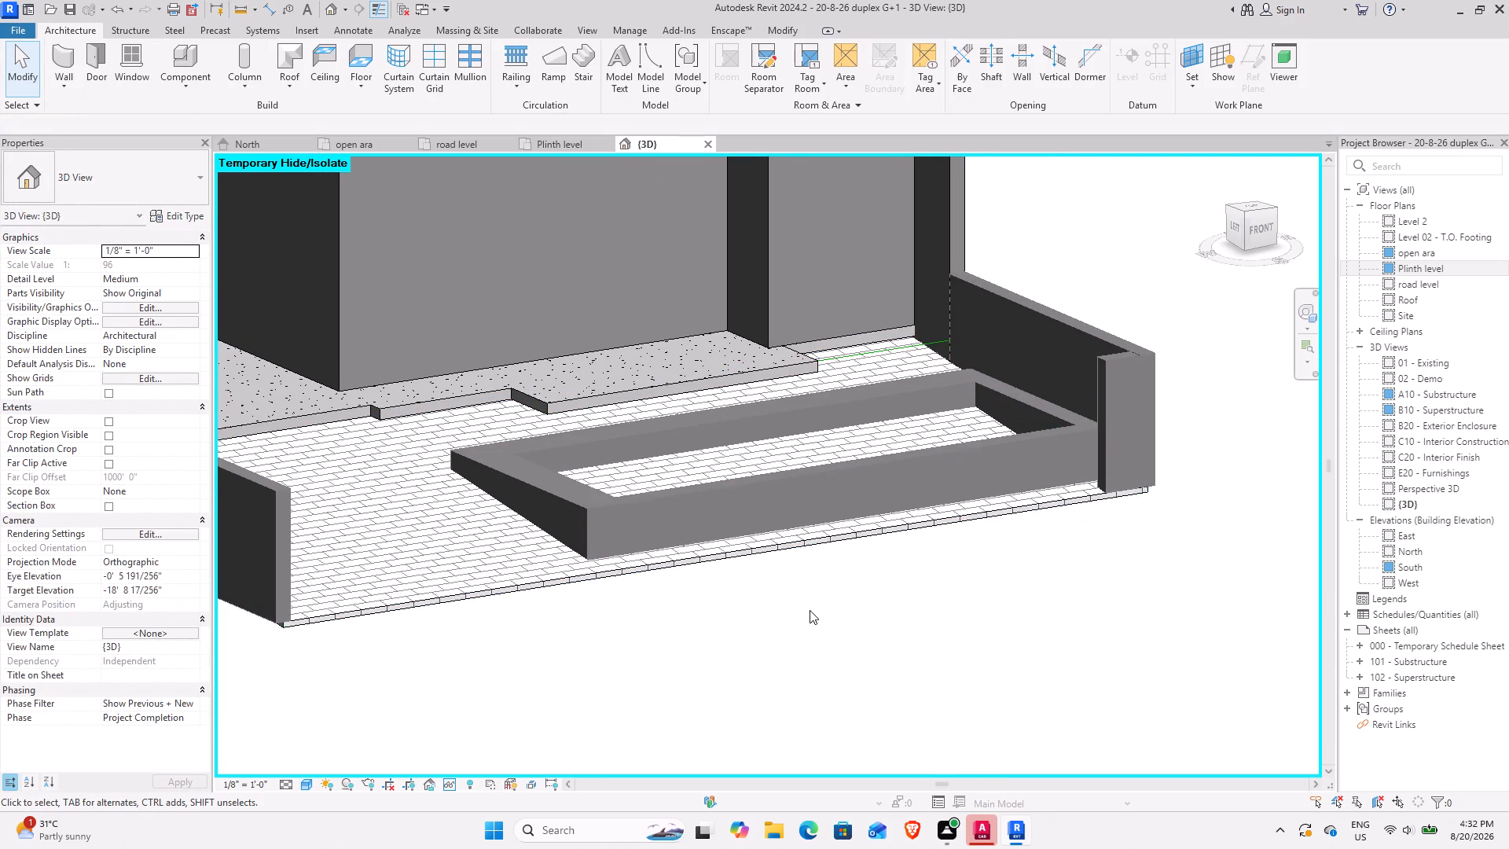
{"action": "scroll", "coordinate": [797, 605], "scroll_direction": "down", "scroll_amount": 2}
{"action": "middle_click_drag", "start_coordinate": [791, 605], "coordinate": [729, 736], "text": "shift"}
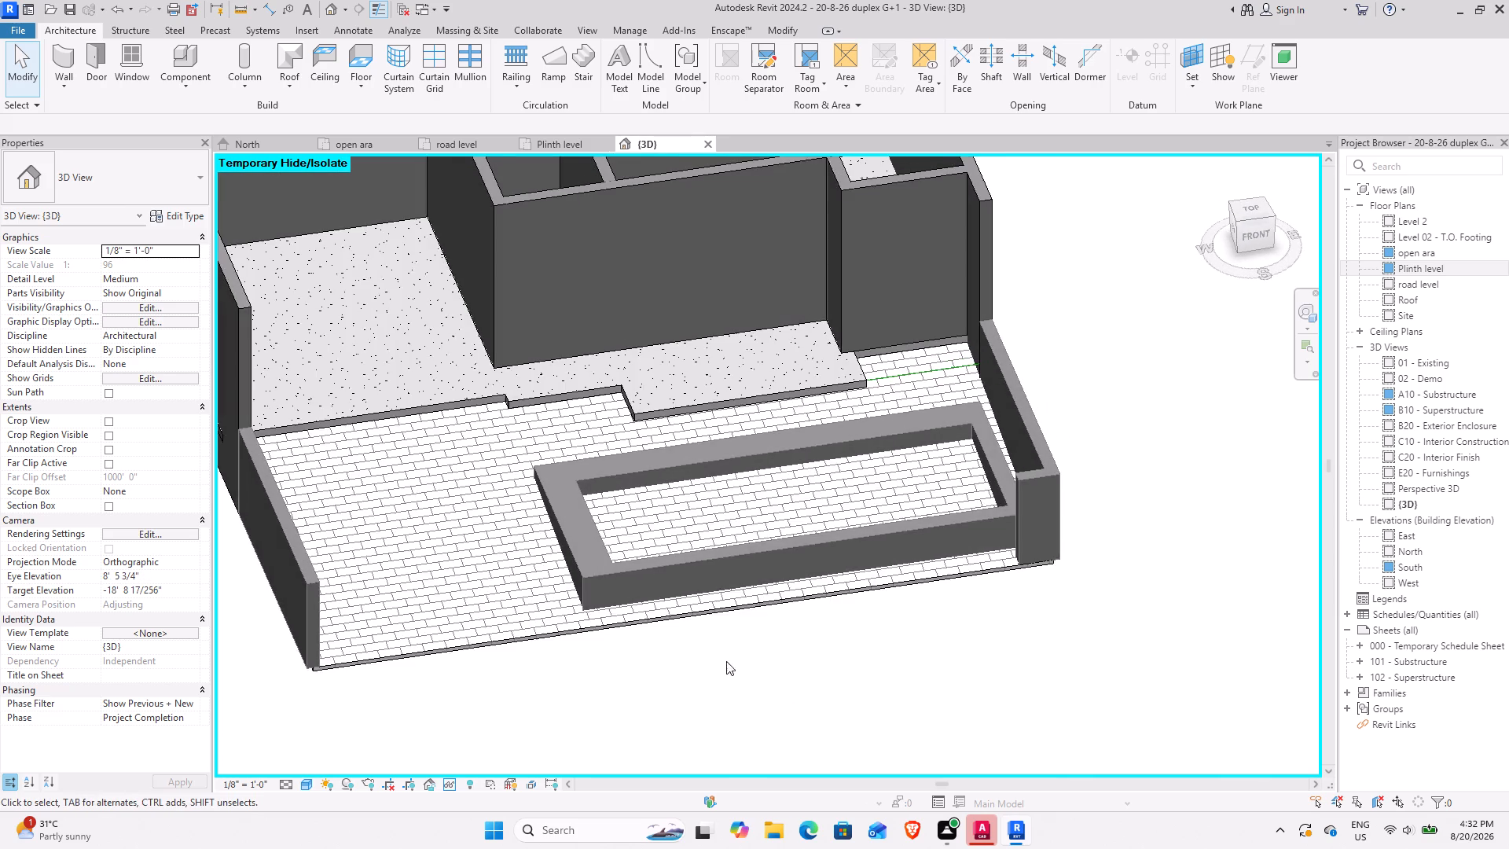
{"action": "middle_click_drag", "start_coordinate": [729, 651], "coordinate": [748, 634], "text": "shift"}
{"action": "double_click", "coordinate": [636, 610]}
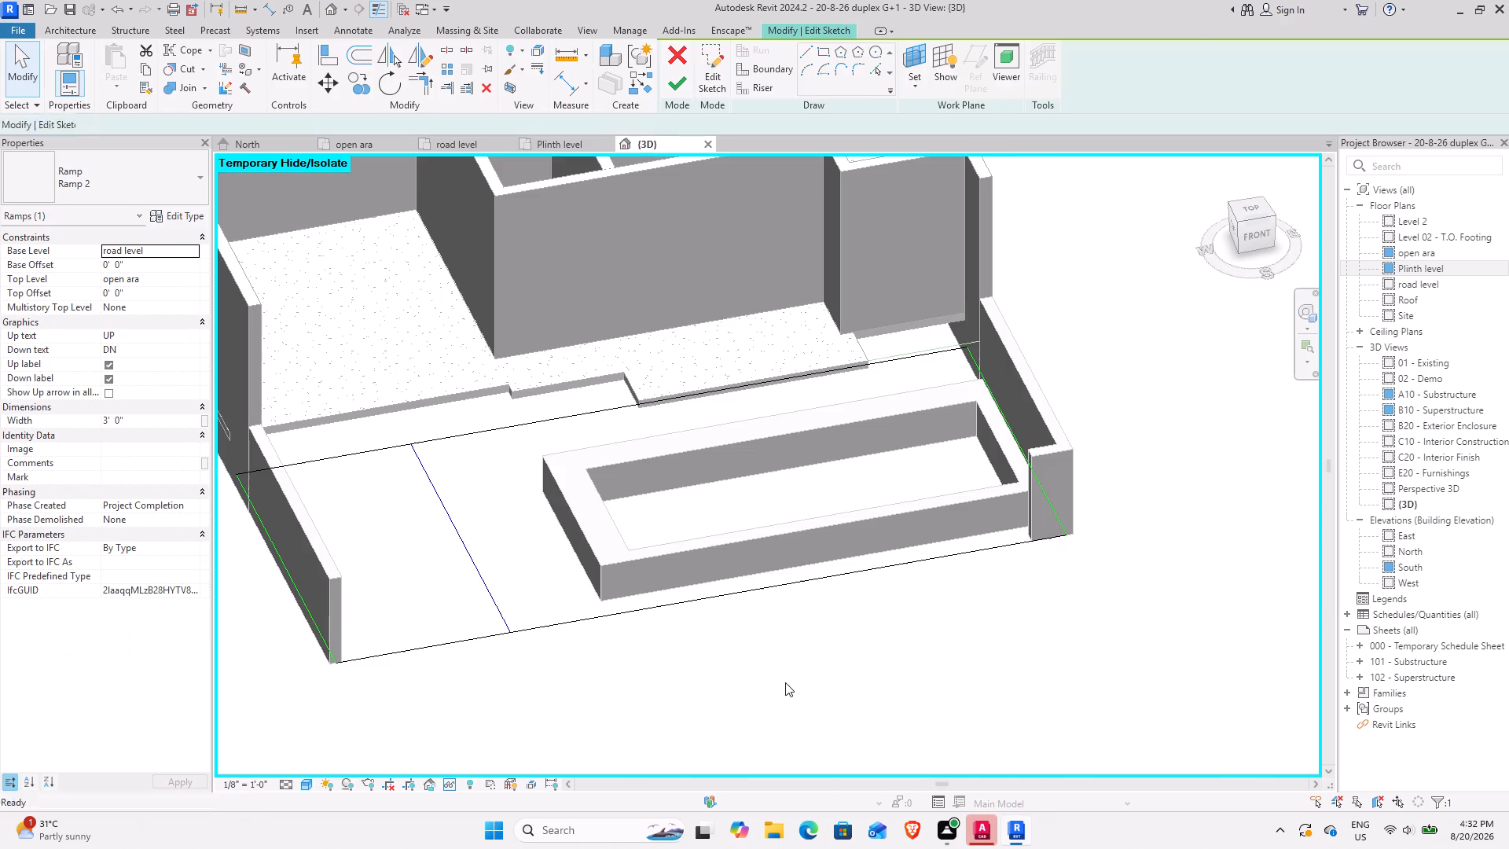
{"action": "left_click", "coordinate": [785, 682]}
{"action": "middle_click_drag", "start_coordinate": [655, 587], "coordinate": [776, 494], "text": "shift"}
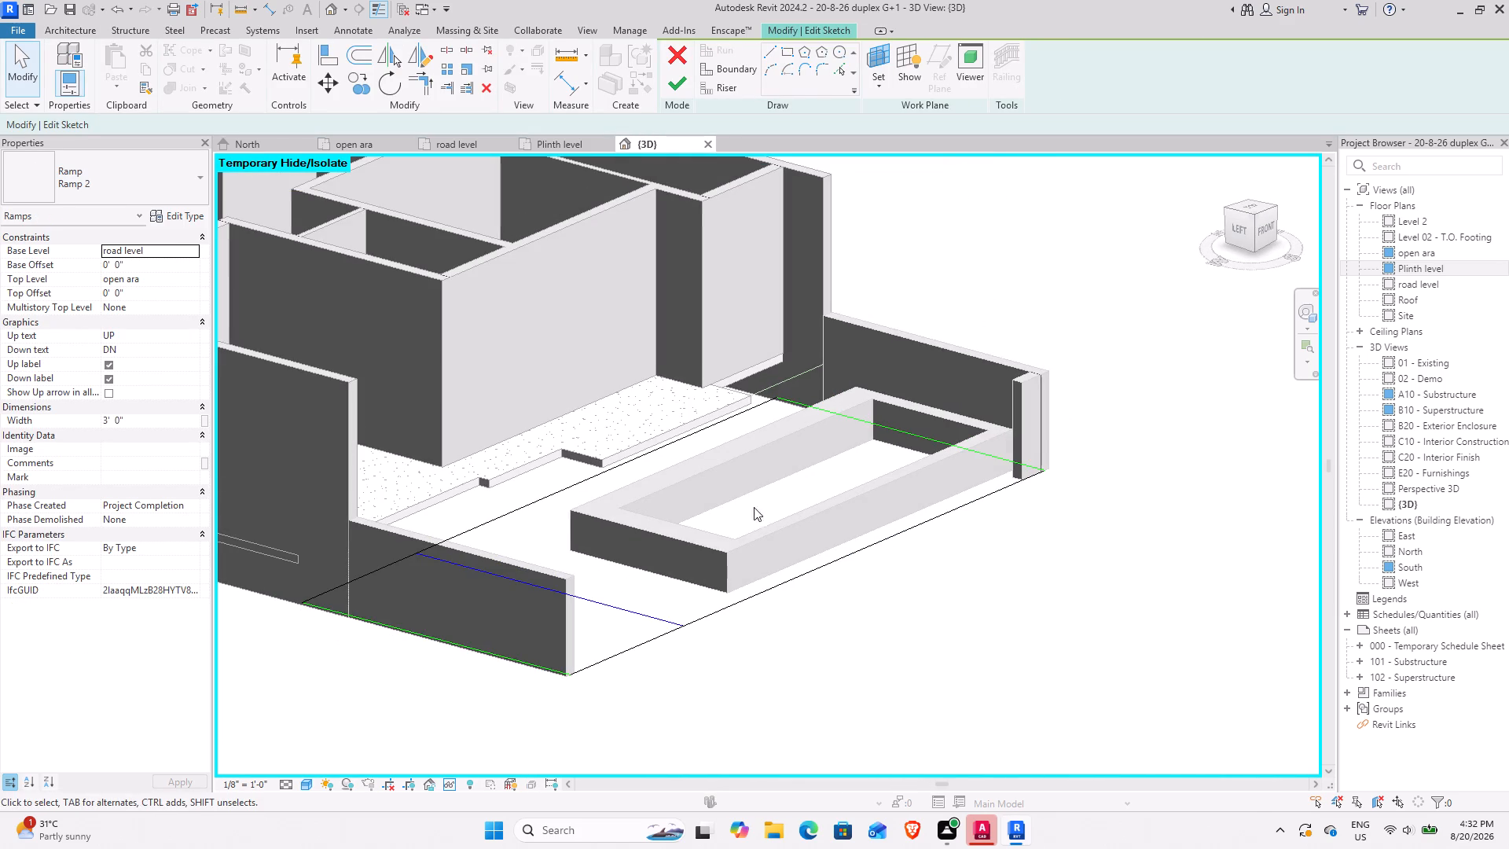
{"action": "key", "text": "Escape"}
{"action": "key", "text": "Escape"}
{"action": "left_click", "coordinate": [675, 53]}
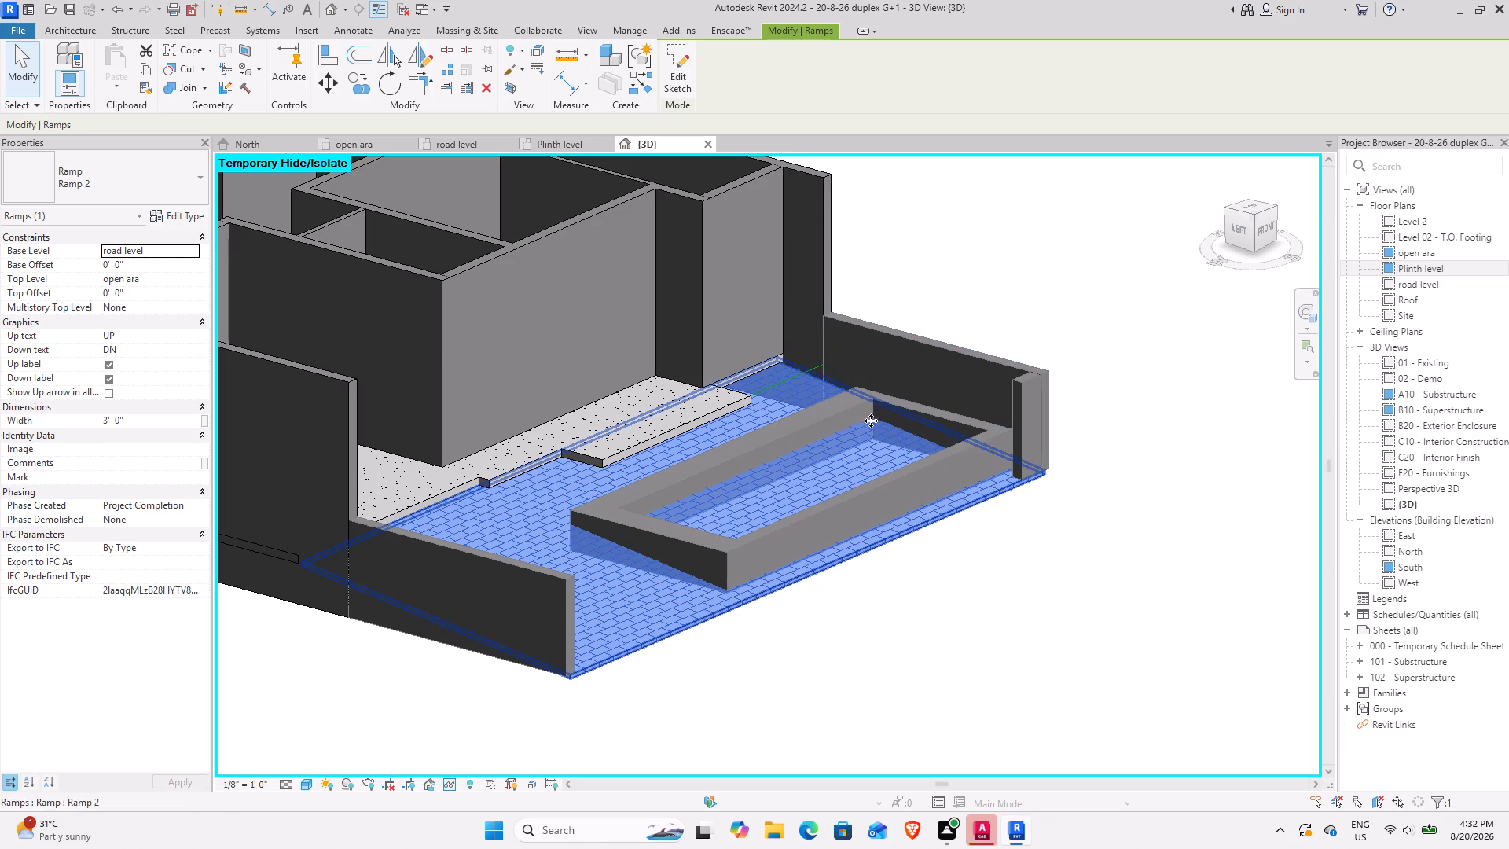
Examine the rectangular frame and shaft opening in 3D against the front yard ramp from low angles.
{"action": "left_click", "coordinate": [824, 424]}
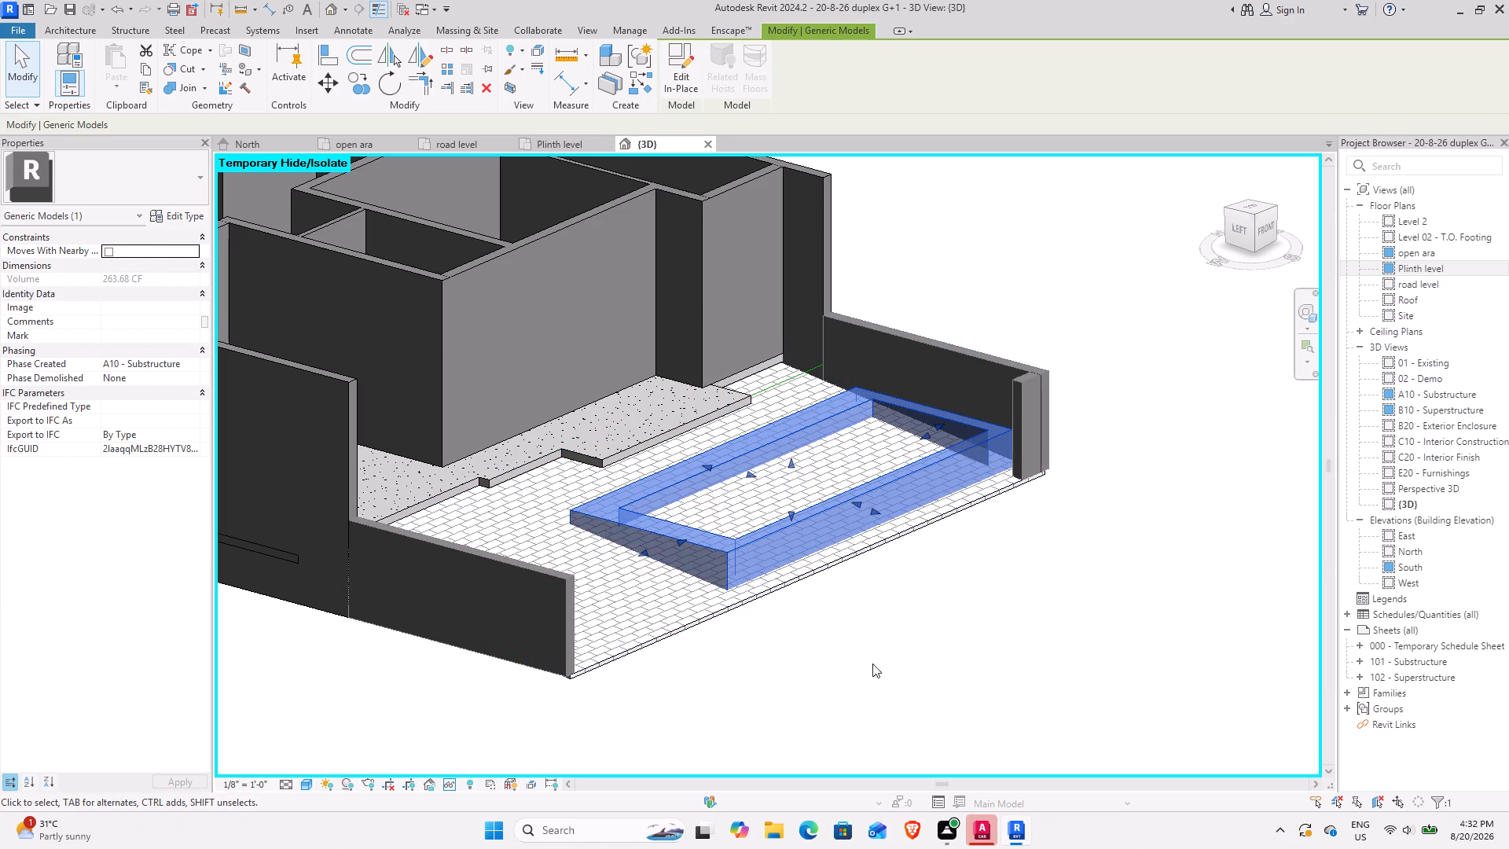
{"action": "left_click", "coordinate": [879, 634]}
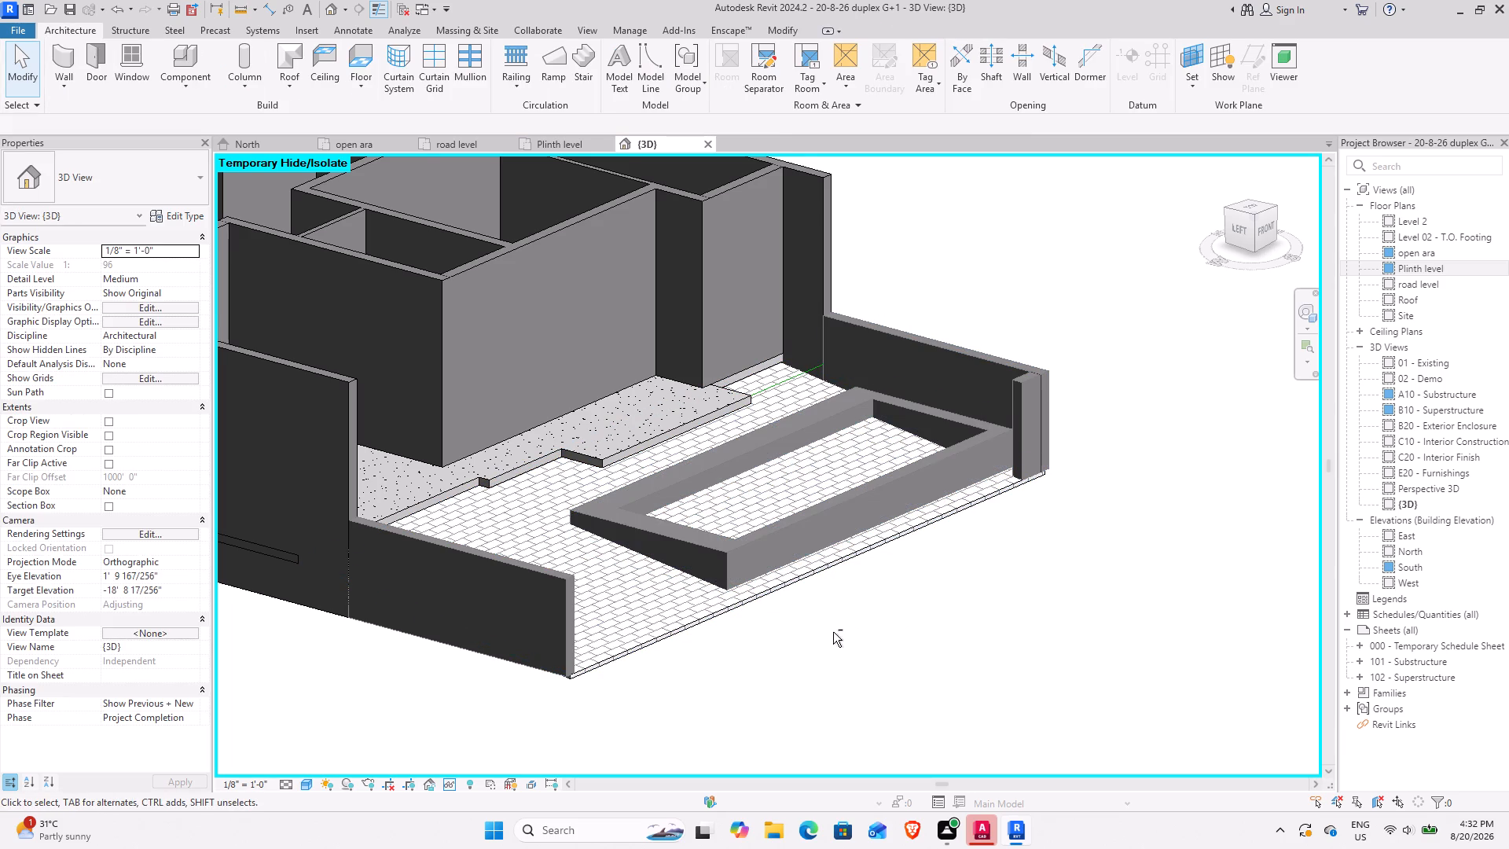
{"action": "middle_click_drag", "start_coordinate": [839, 630], "coordinate": [738, 529], "text": "shift"}
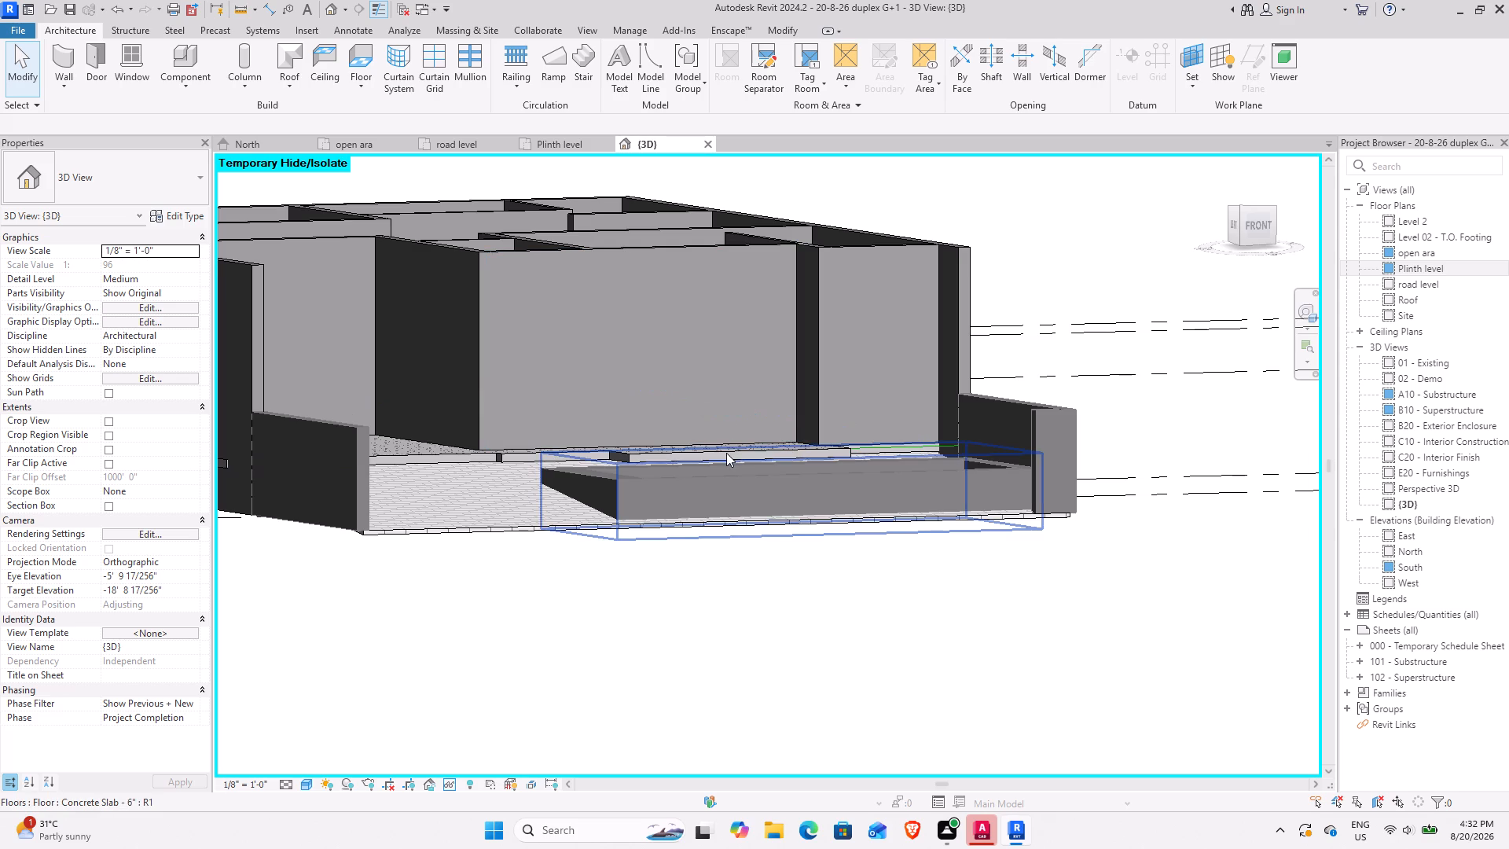
{"action": "middle_click_drag", "start_coordinate": [747, 454], "coordinate": [865, 495], "text": "shift"}
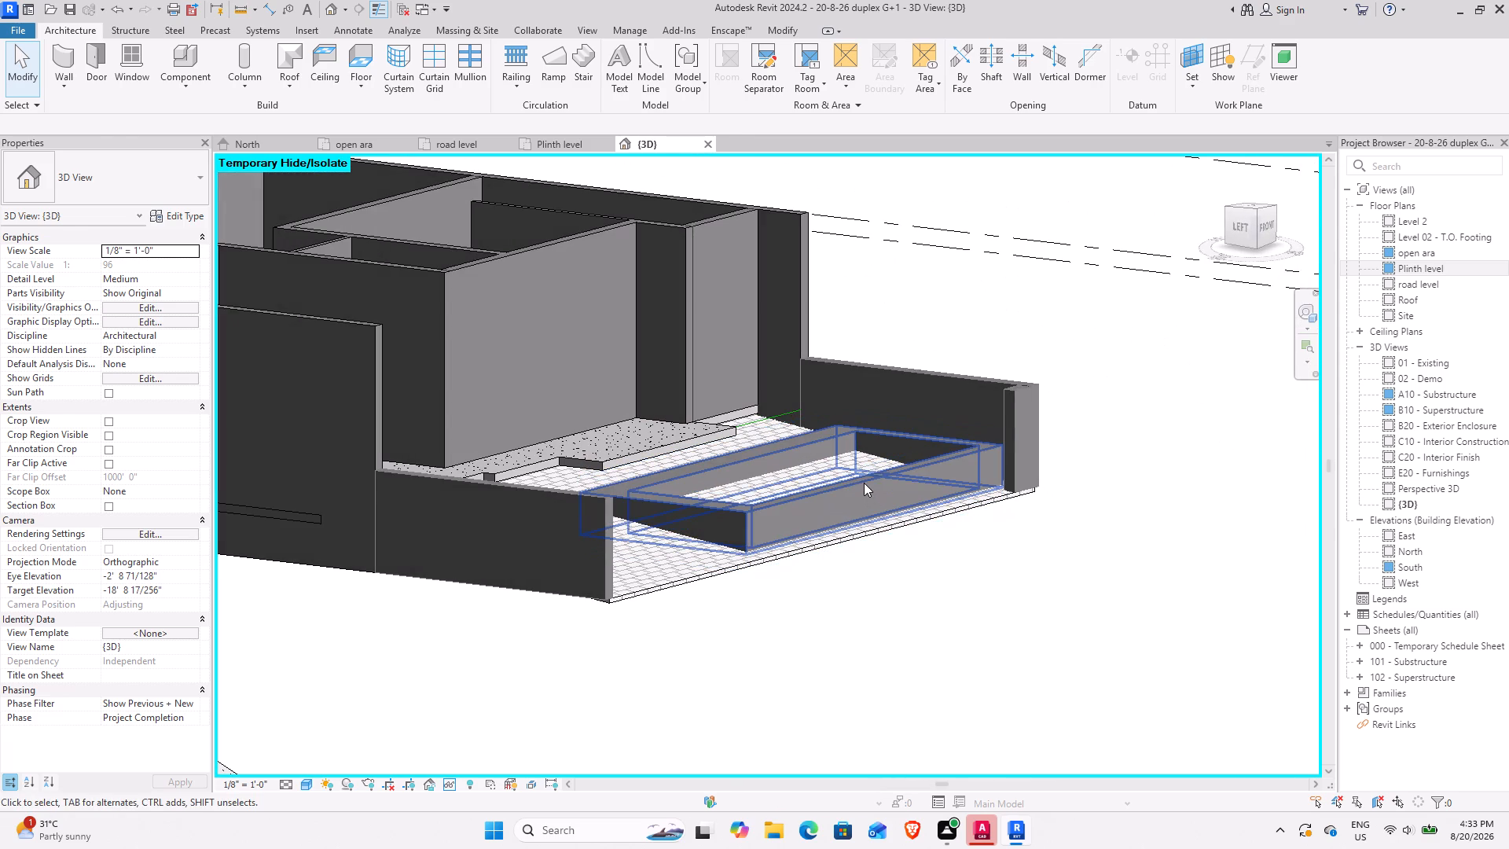
{"action": "left_click", "coordinate": [864, 483]}
{"action": "left_click", "coordinate": [873, 564]}
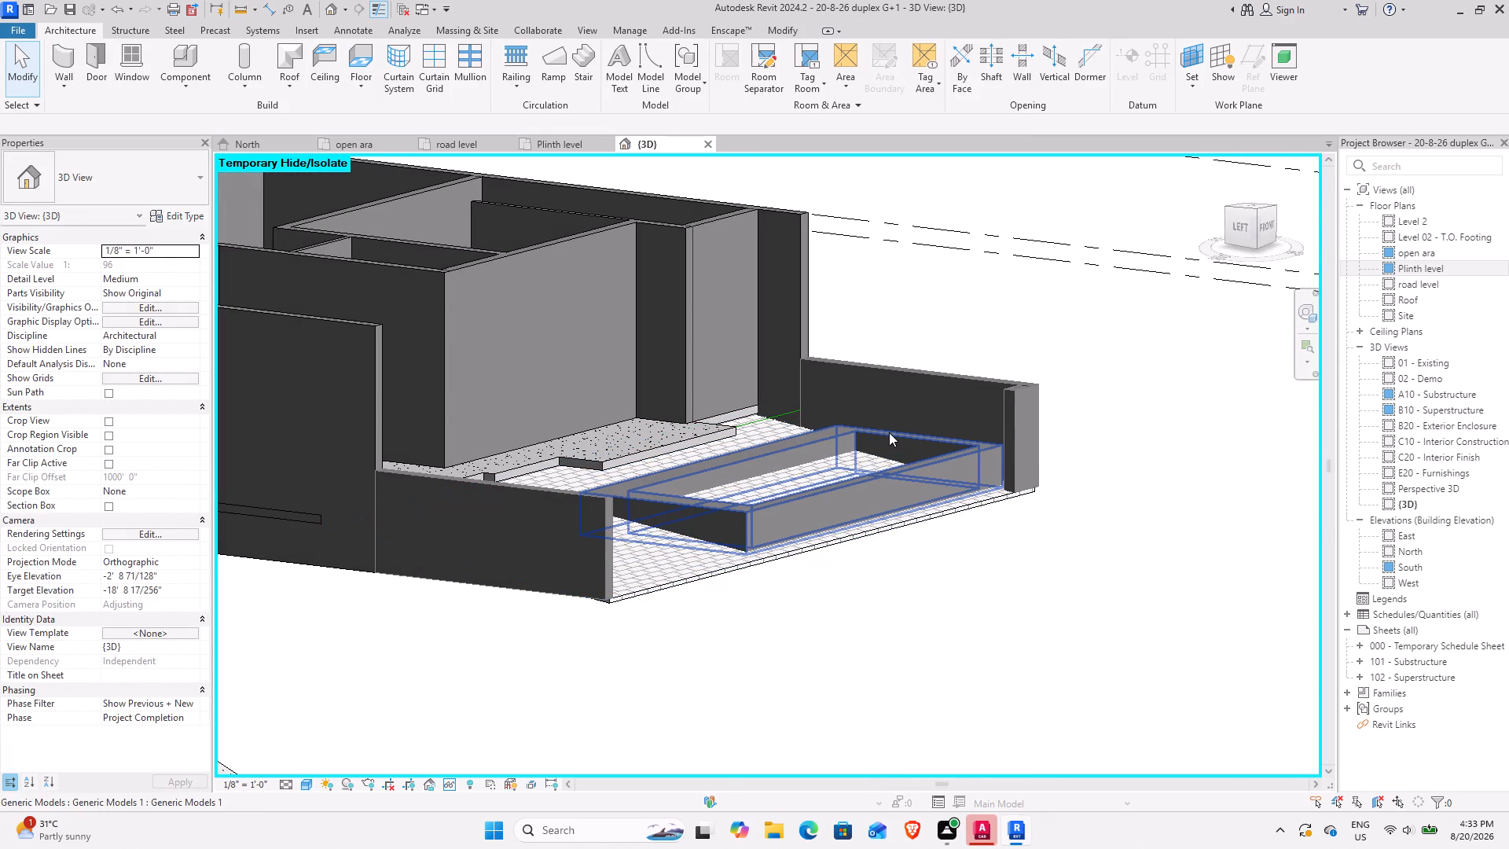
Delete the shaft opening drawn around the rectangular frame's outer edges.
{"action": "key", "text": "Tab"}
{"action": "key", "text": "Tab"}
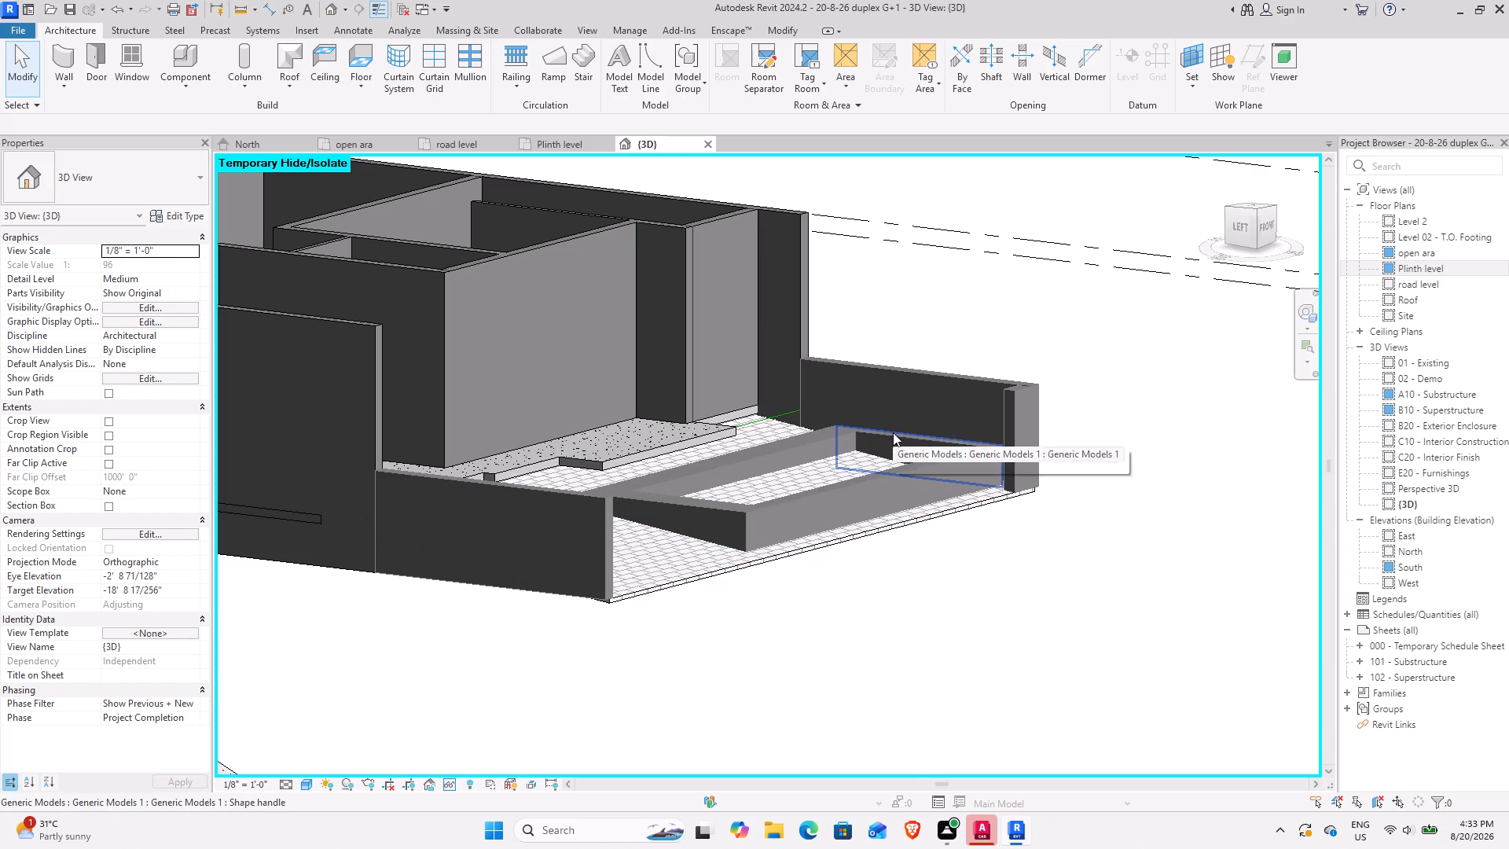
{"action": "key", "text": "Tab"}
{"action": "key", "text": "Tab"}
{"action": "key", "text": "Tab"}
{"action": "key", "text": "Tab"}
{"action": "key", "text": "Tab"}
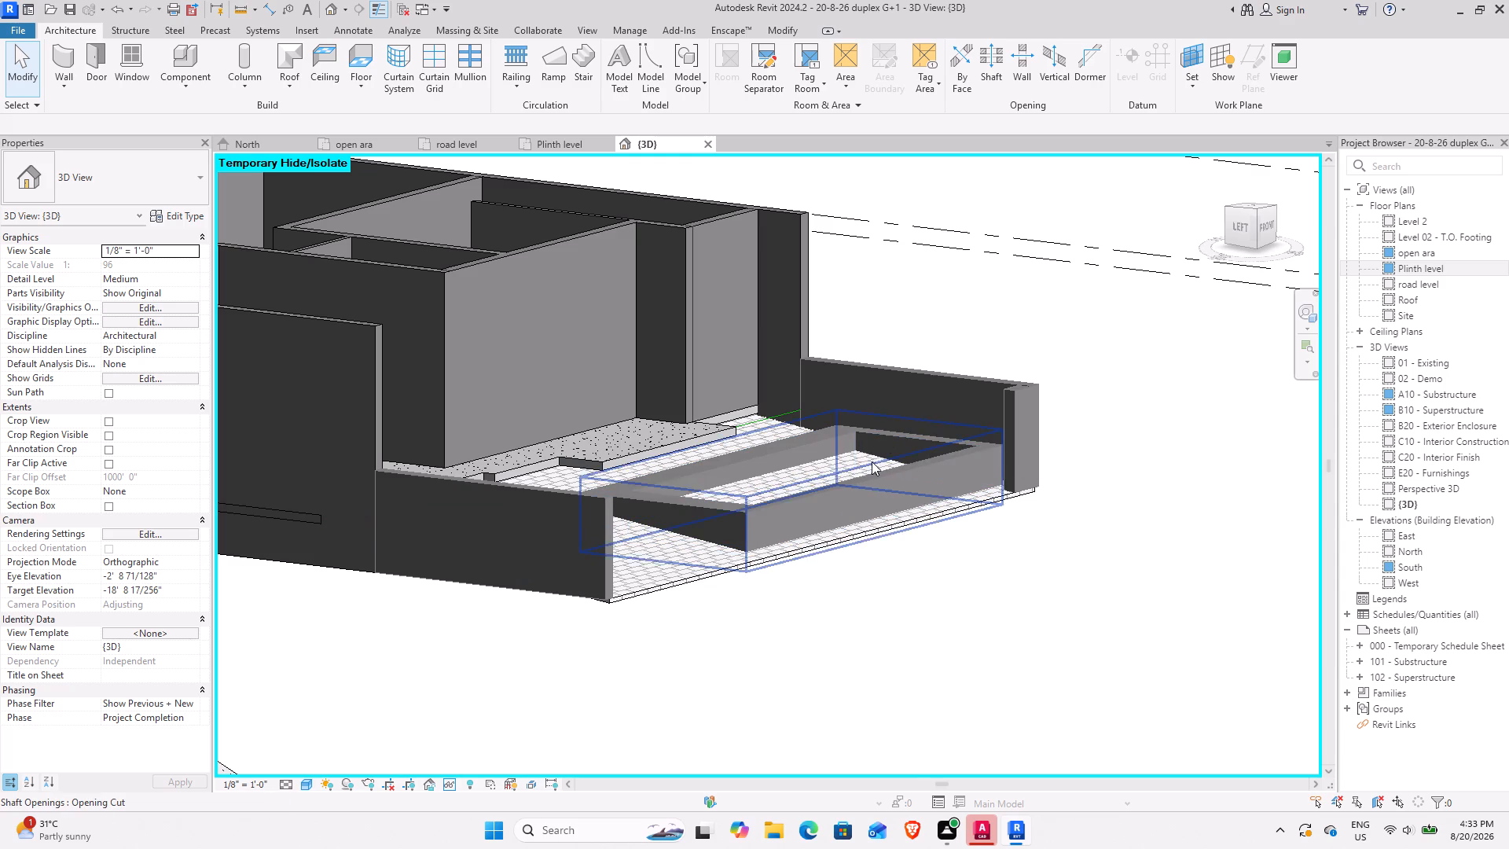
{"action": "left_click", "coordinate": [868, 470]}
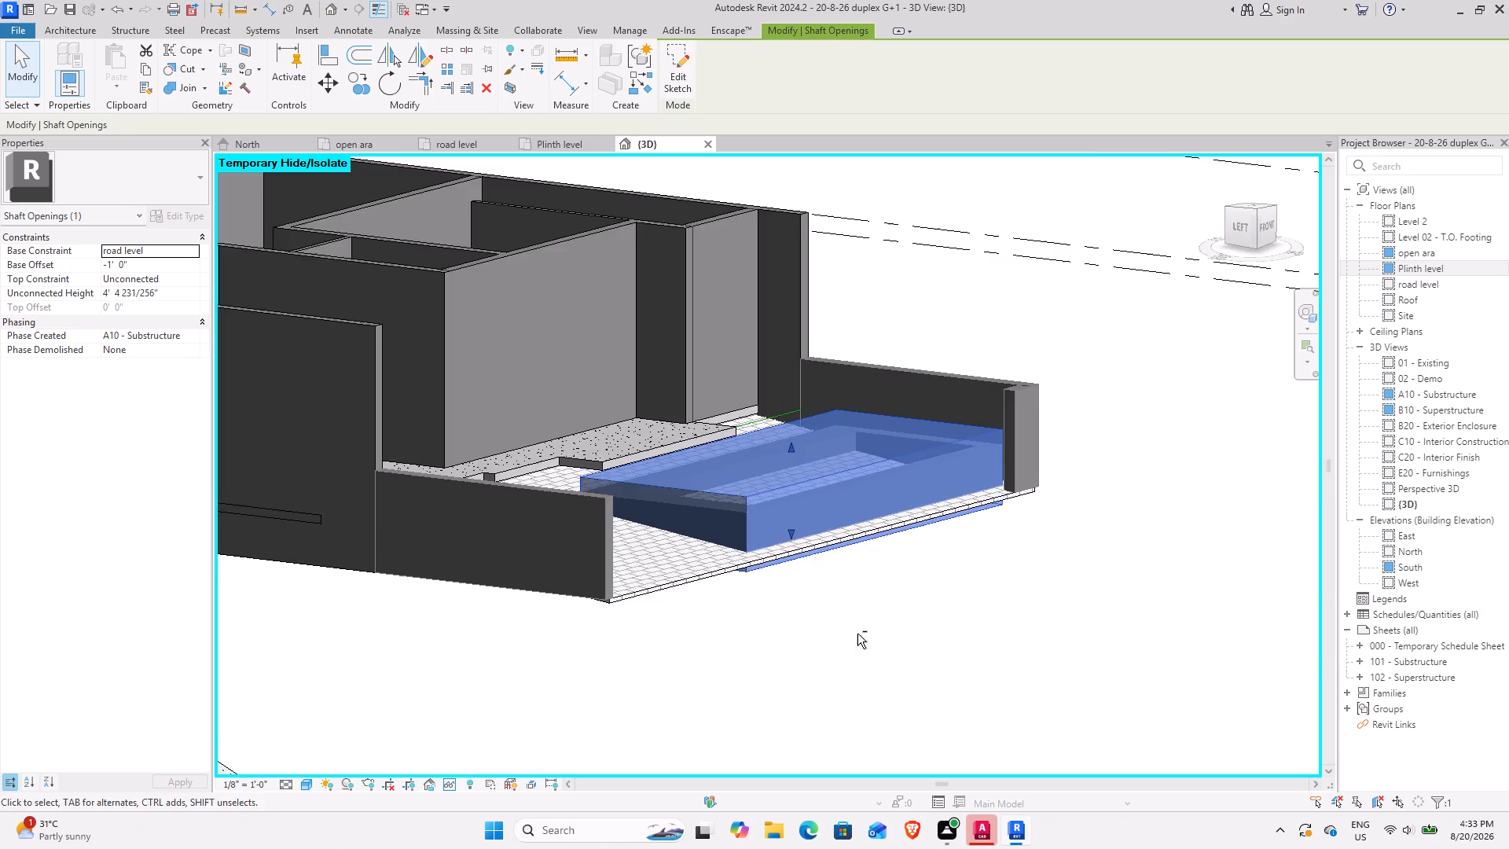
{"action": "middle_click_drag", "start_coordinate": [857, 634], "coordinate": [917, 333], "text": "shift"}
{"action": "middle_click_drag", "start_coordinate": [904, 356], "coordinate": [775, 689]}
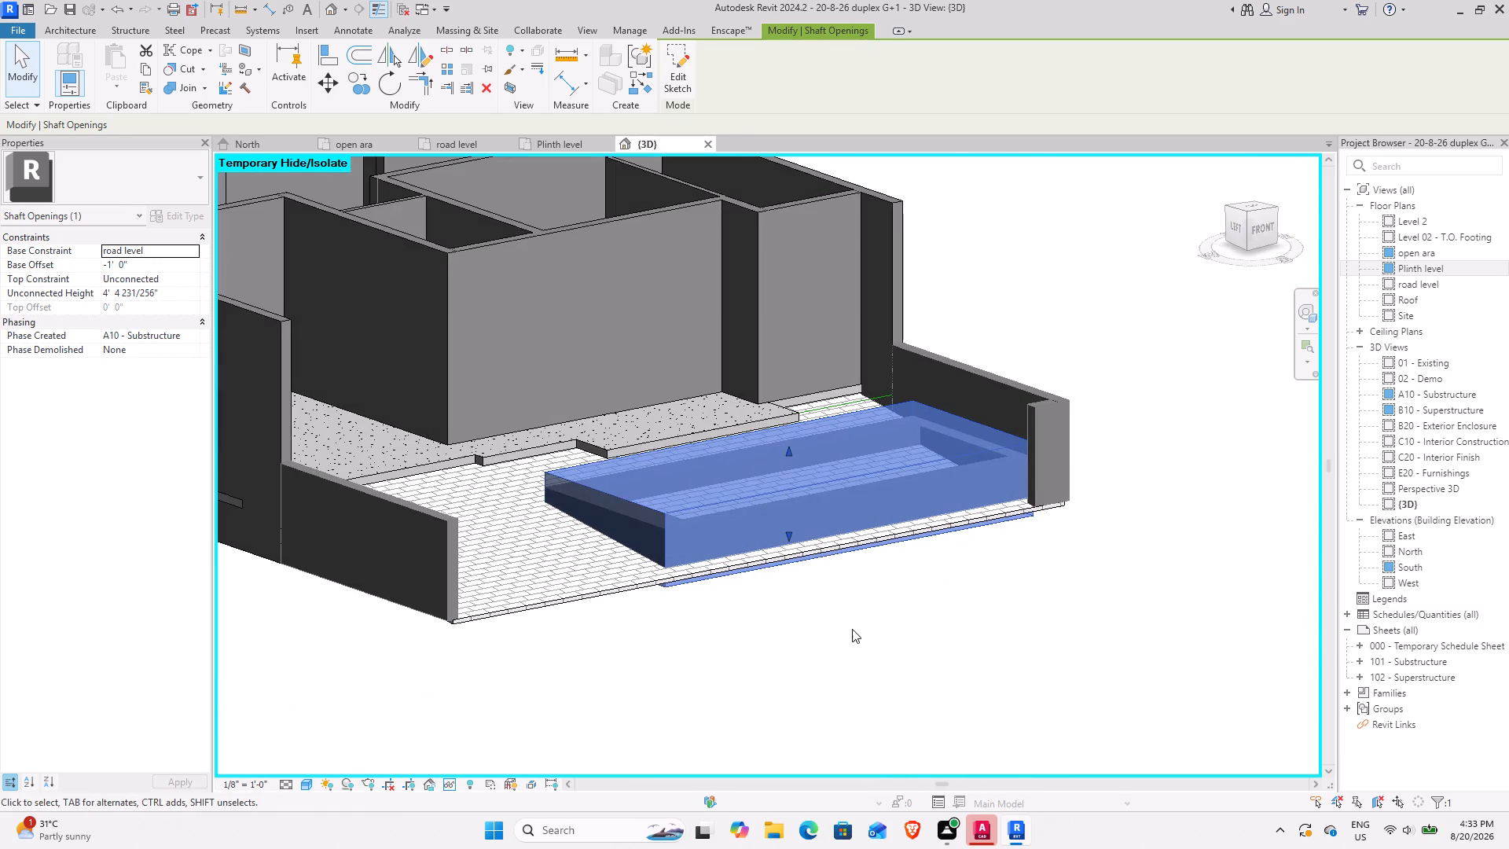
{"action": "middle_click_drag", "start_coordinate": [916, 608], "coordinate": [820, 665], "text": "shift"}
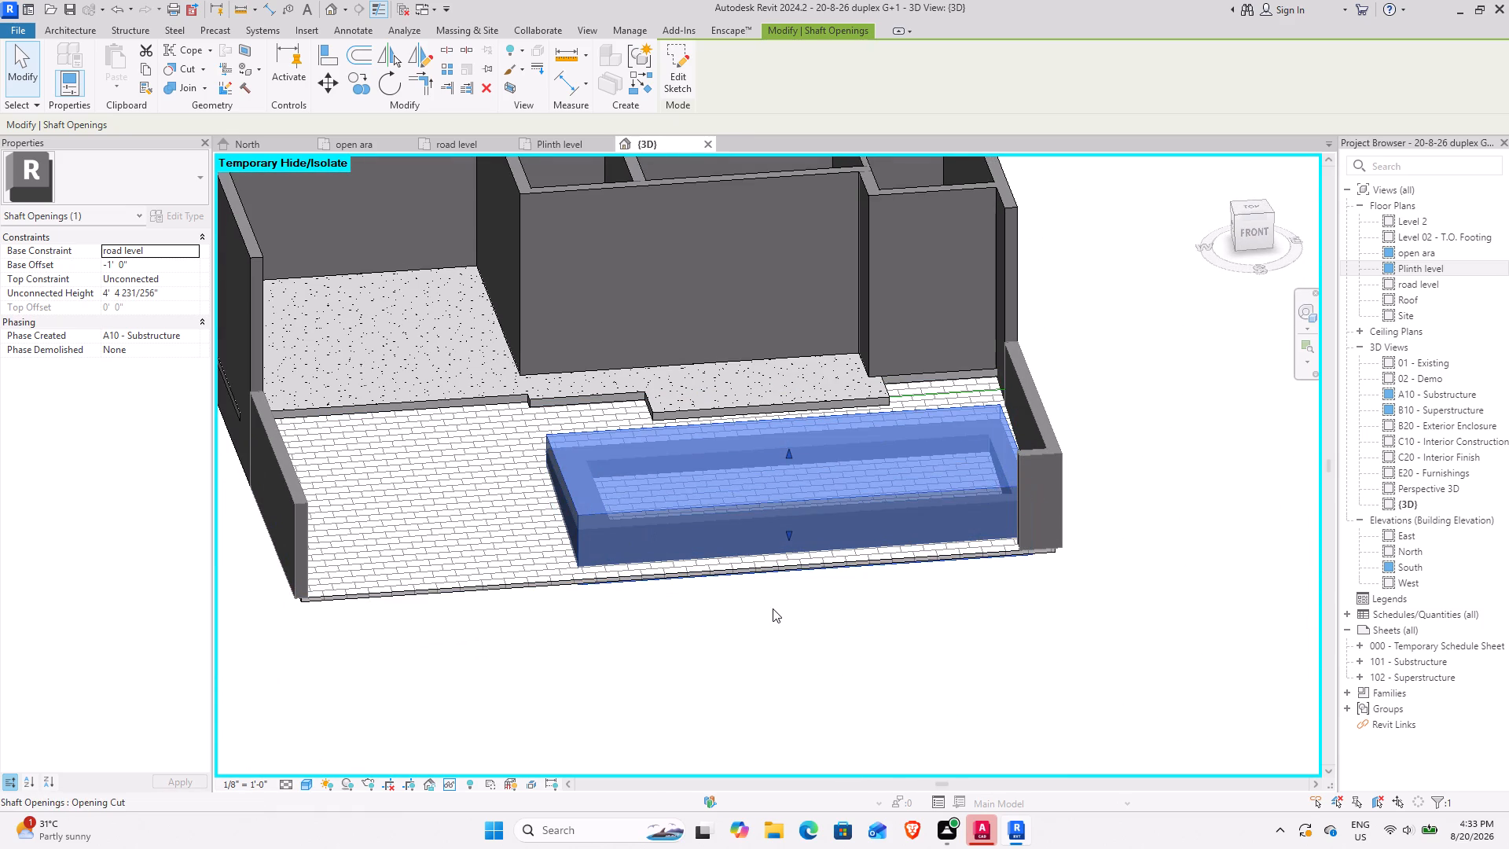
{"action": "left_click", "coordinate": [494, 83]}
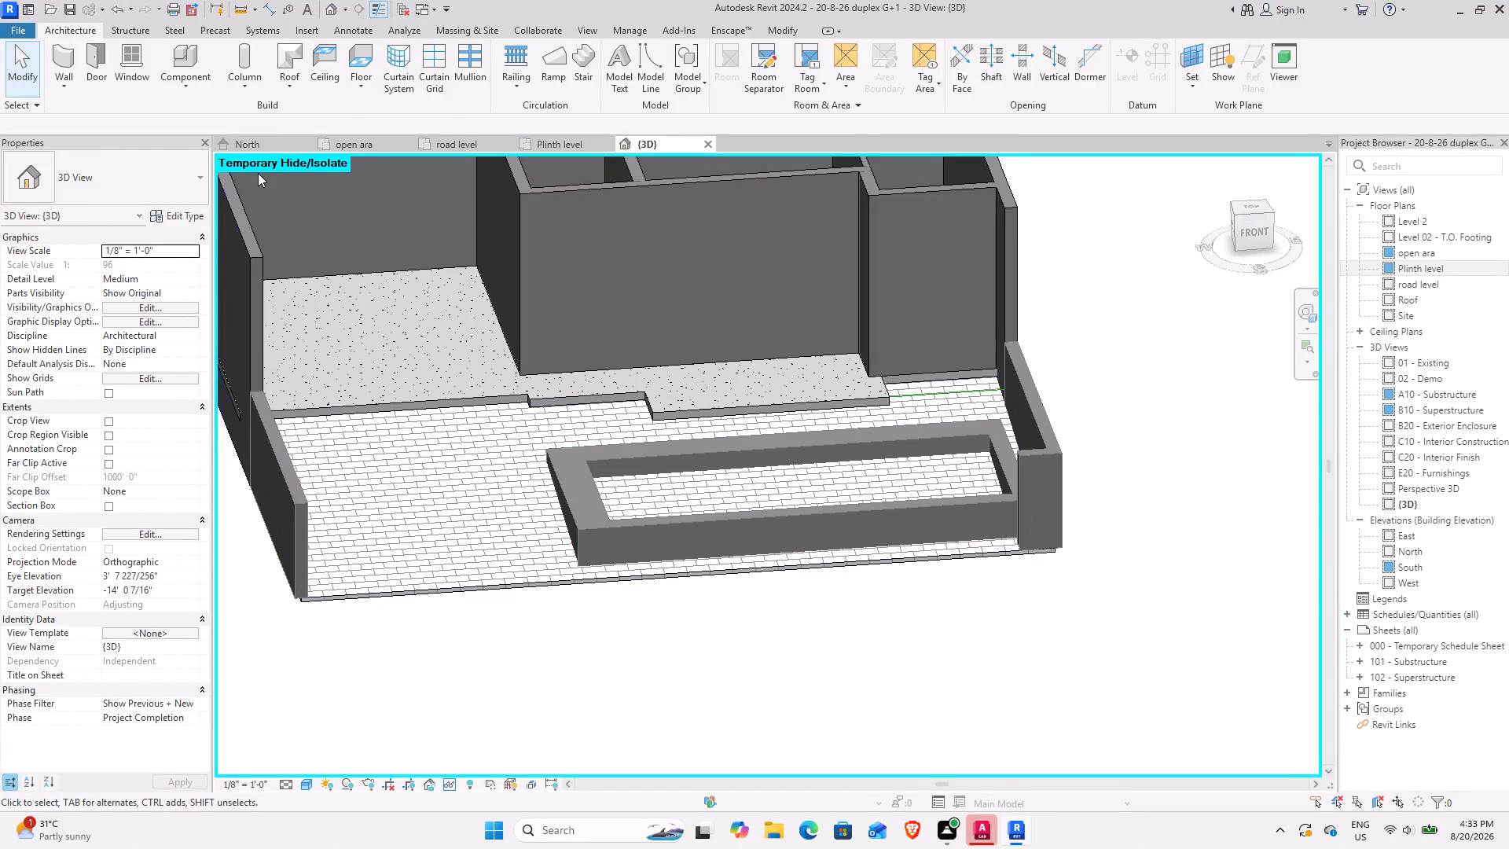
Create a shaft opening at road level along the rectangular frame's inner edges, about 23'-8" by 8'-7".
{"action": "left_click", "coordinate": [446, 141]}
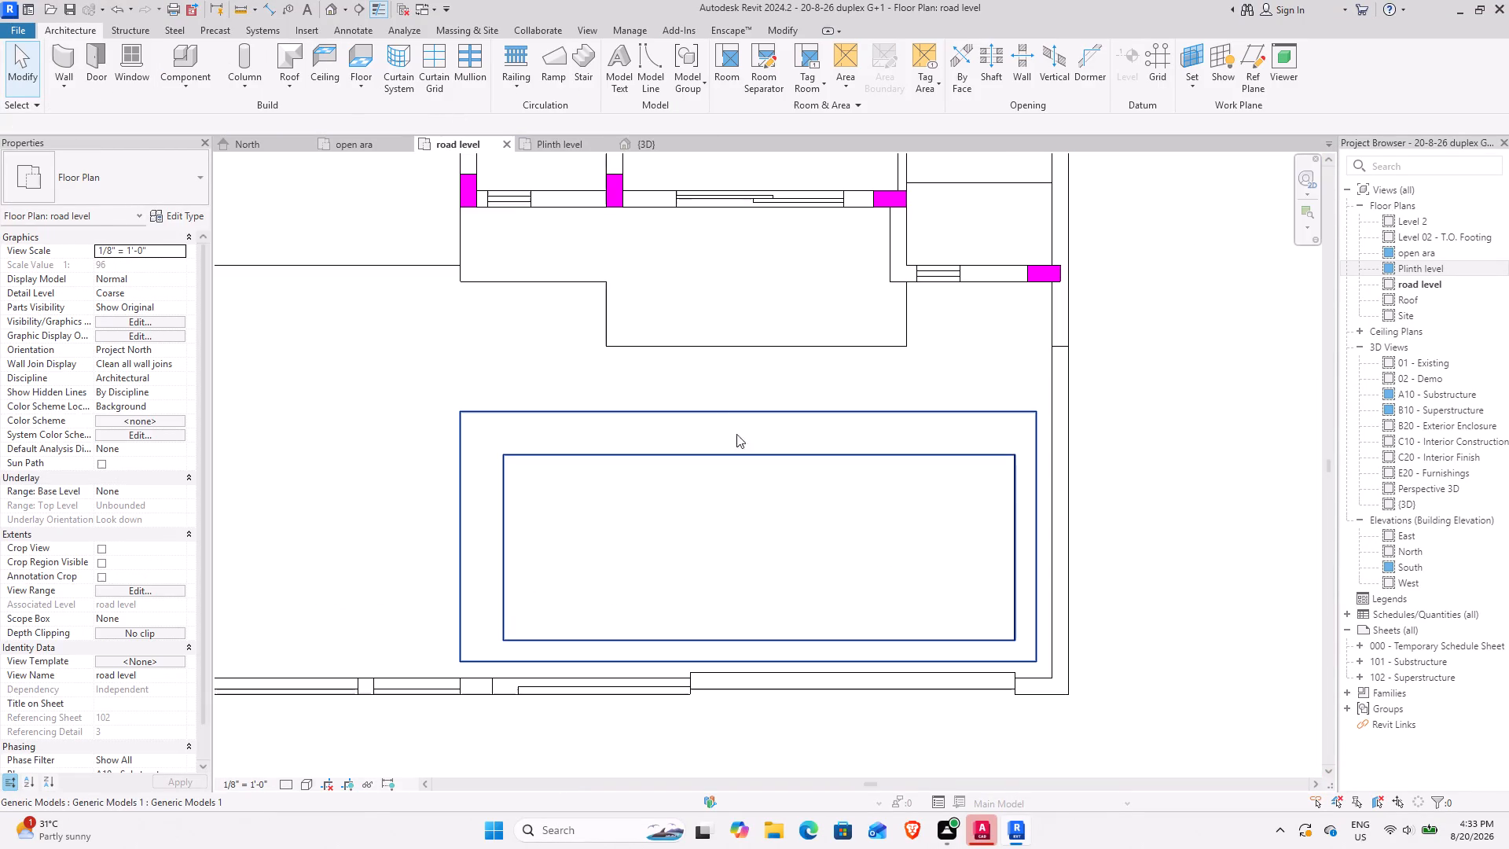
{"action": "left_click", "coordinate": [989, 64]}
{"action": "left_click", "coordinate": [498, 456]}
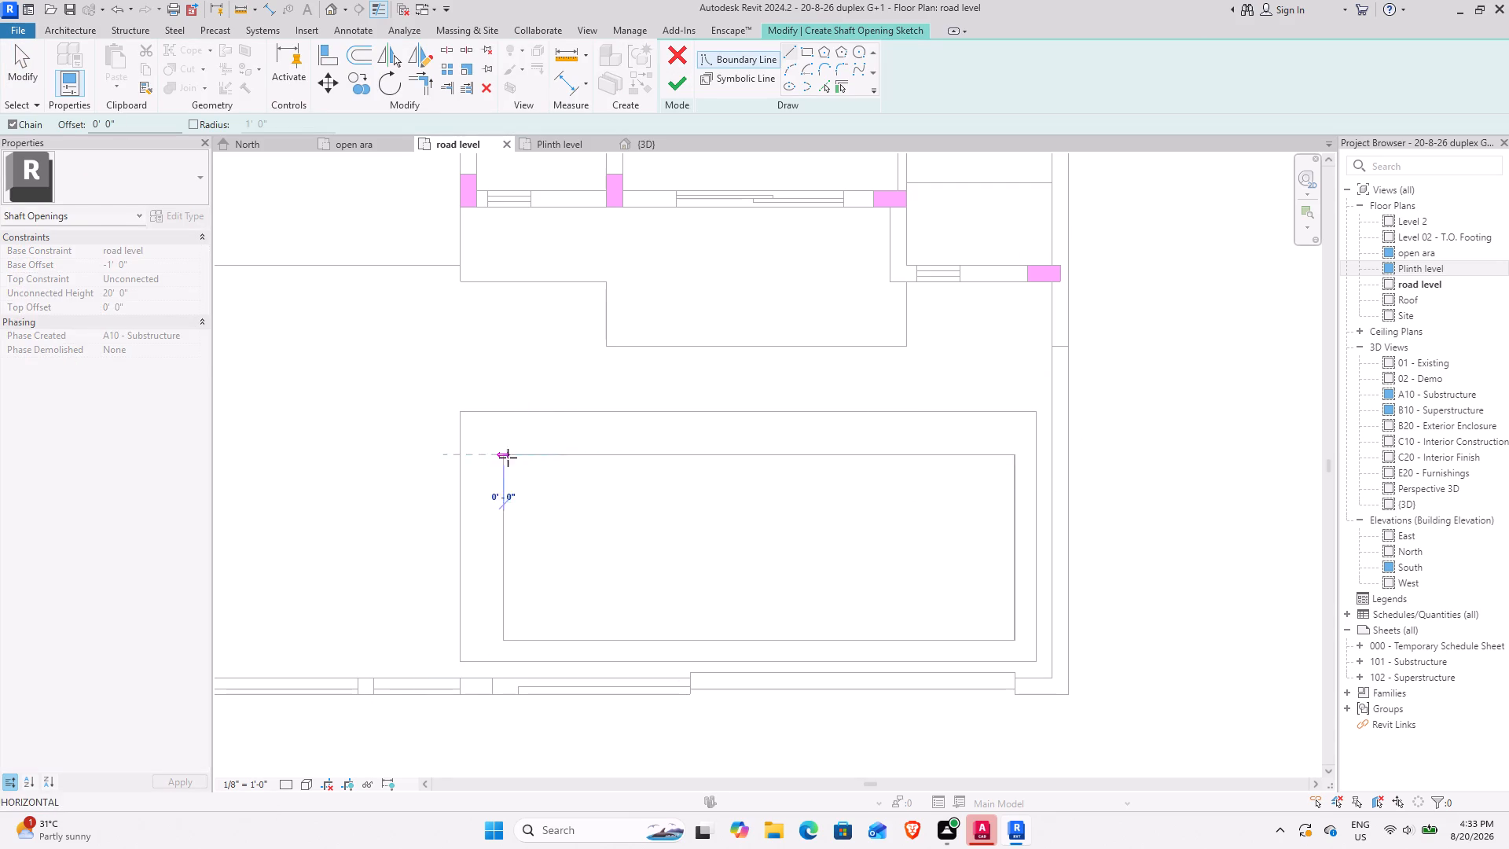
{"action": "left_click", "coordinate": [808, 50]}
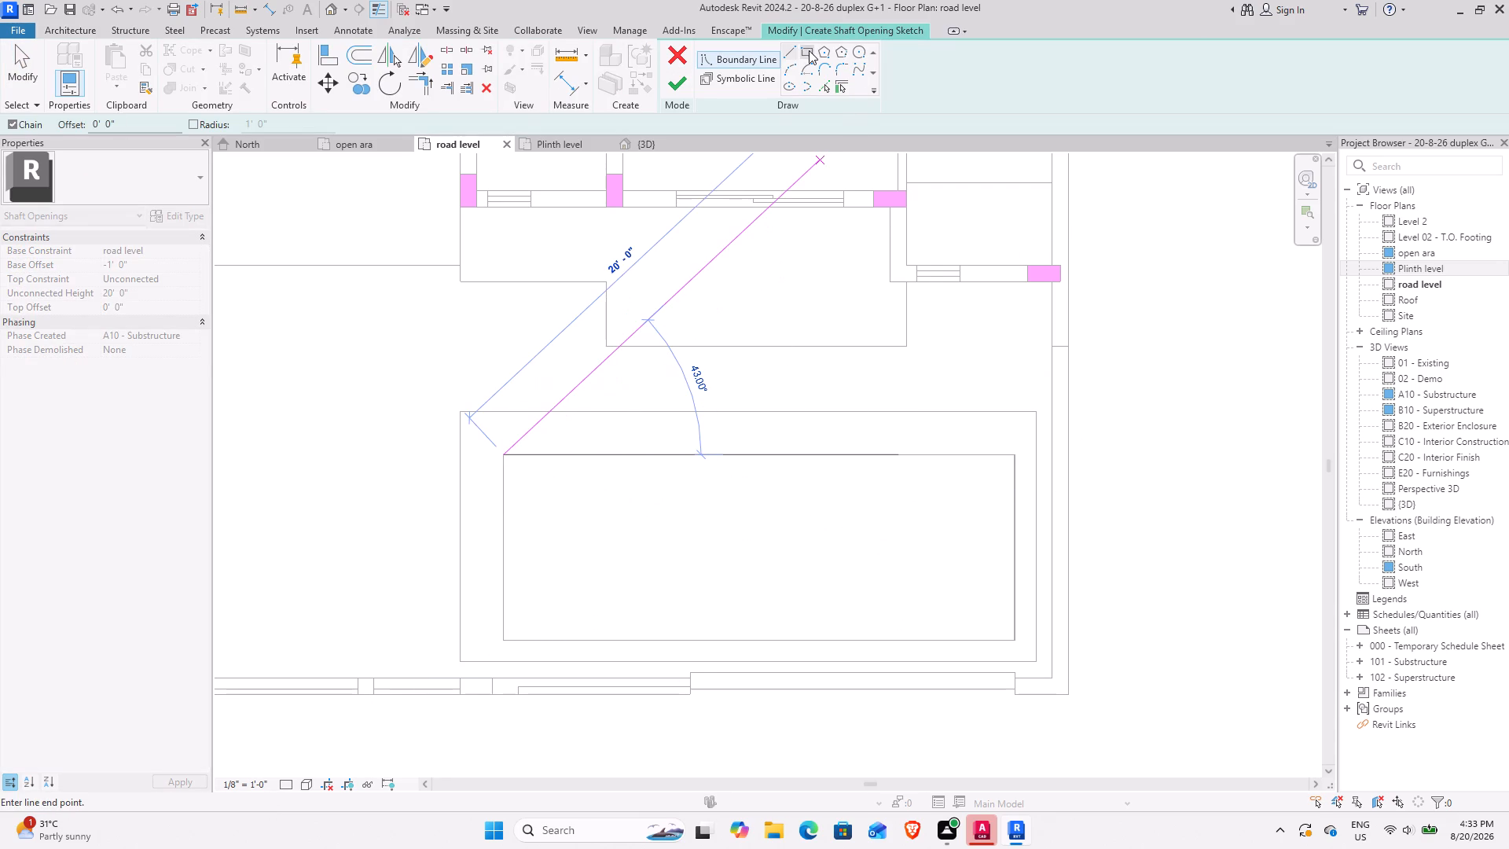
{"action": "left_click", "coordinate": [501, 456]}
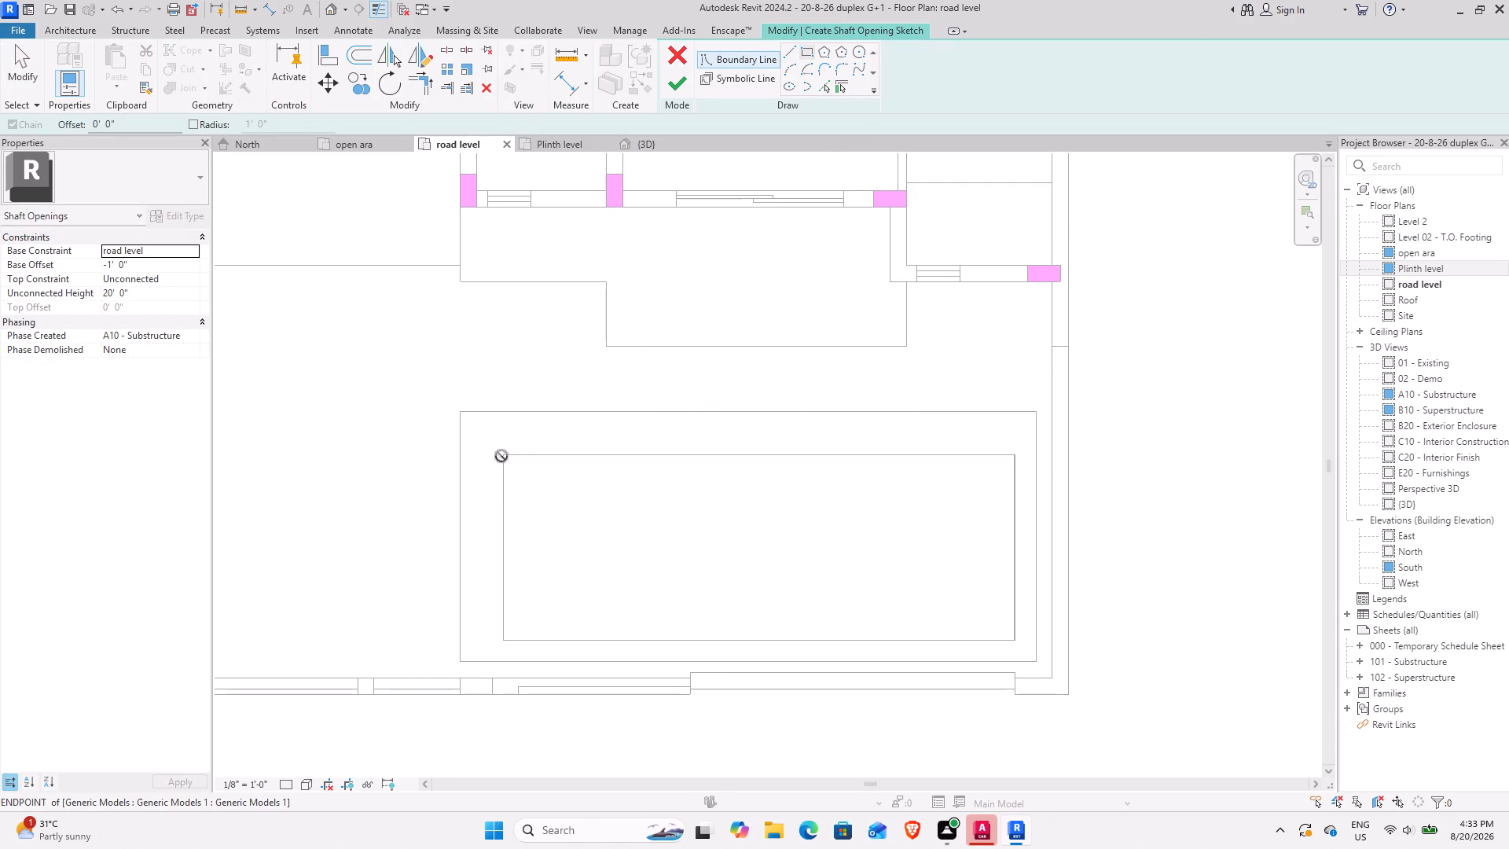
{"action": "left_click", "coordinate": [1010, 642]}
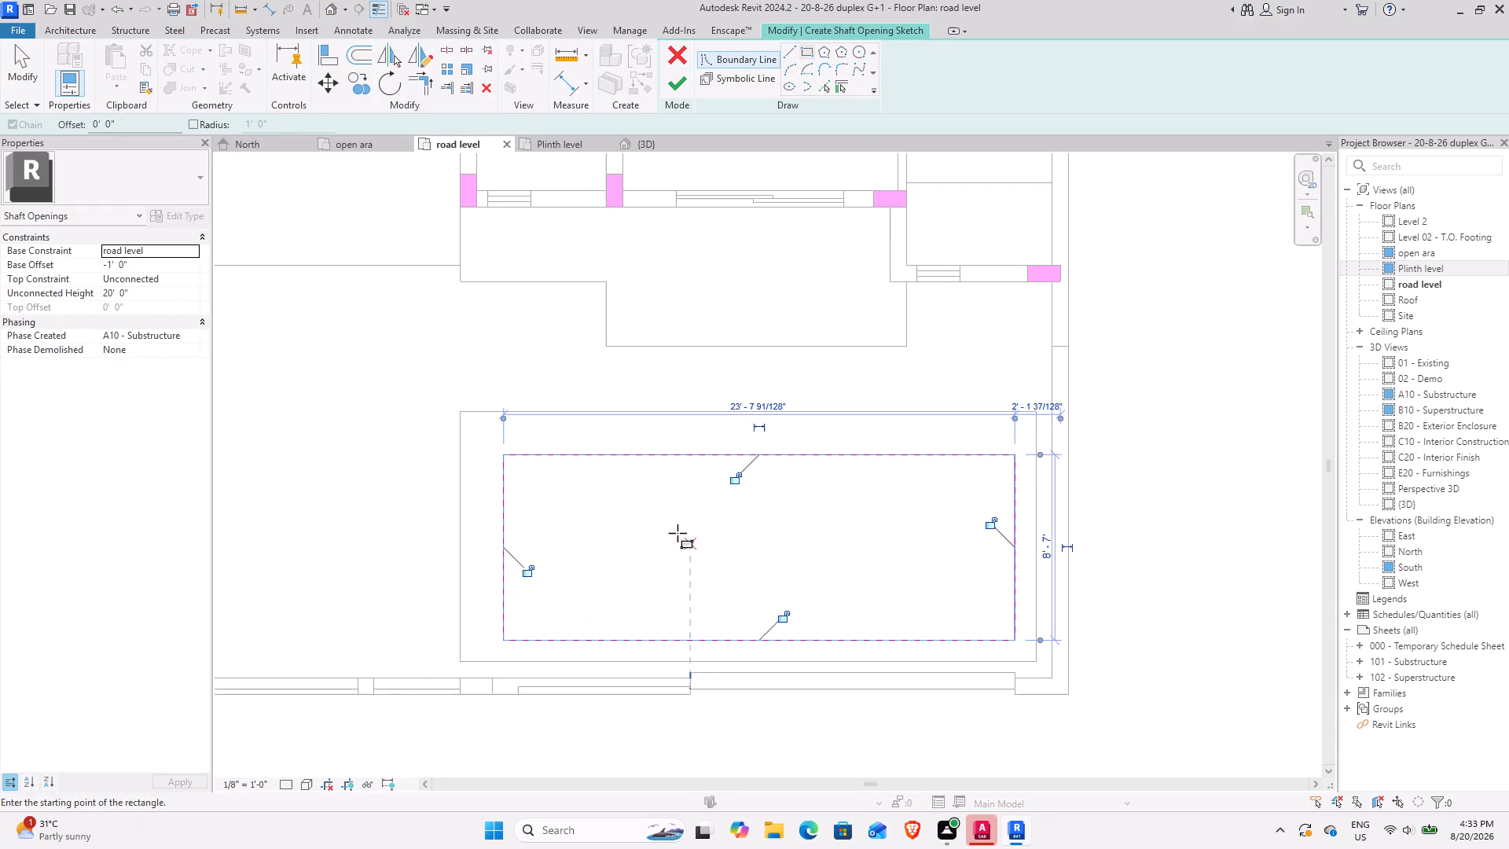
{"action": "left_click", "coordinate": [676, 92]}
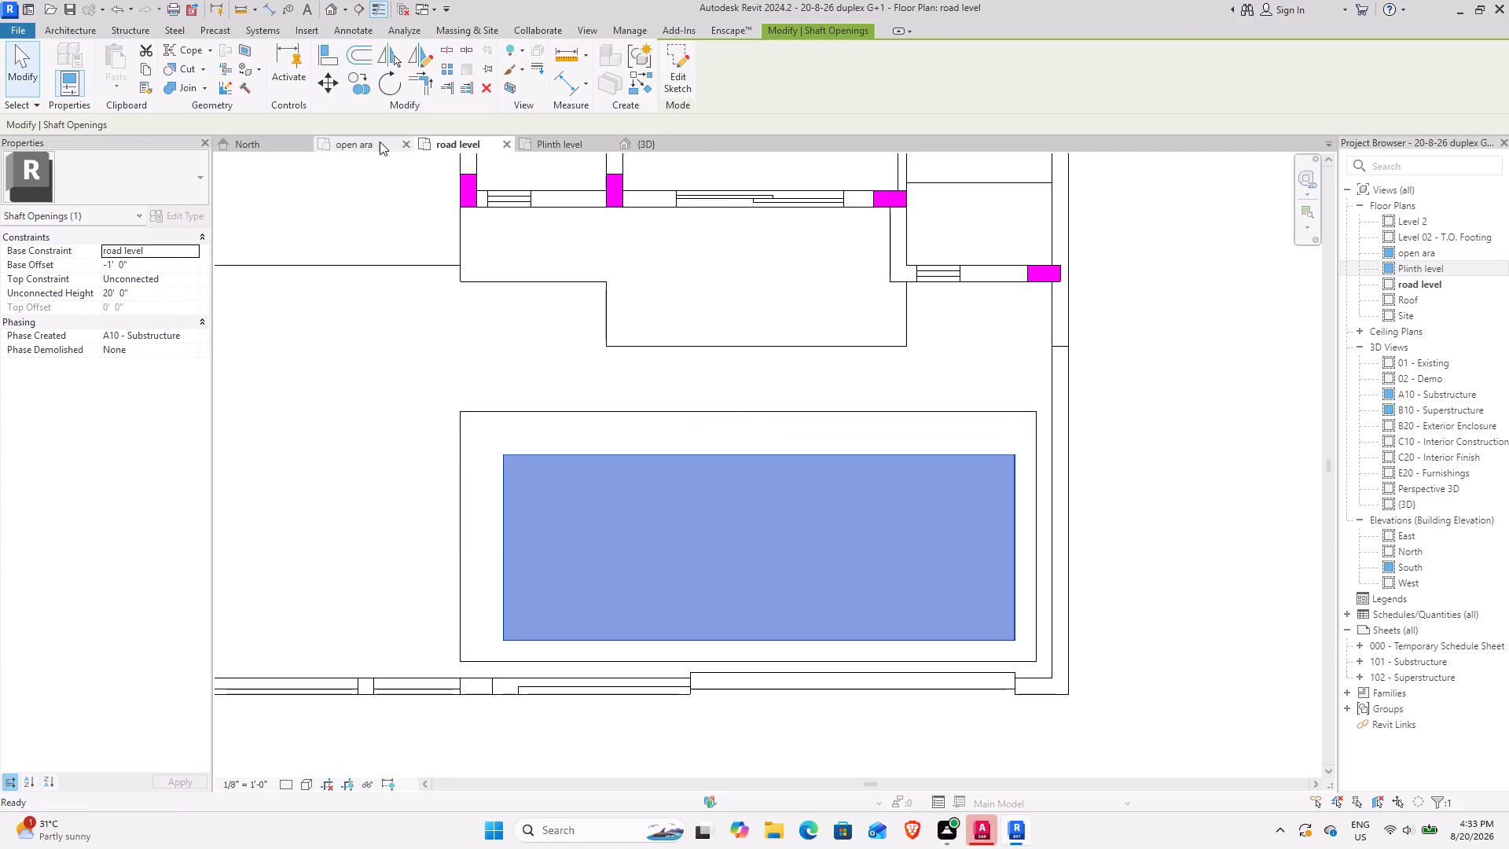
{"action": "left_click", "coordinate": [654, 145]}
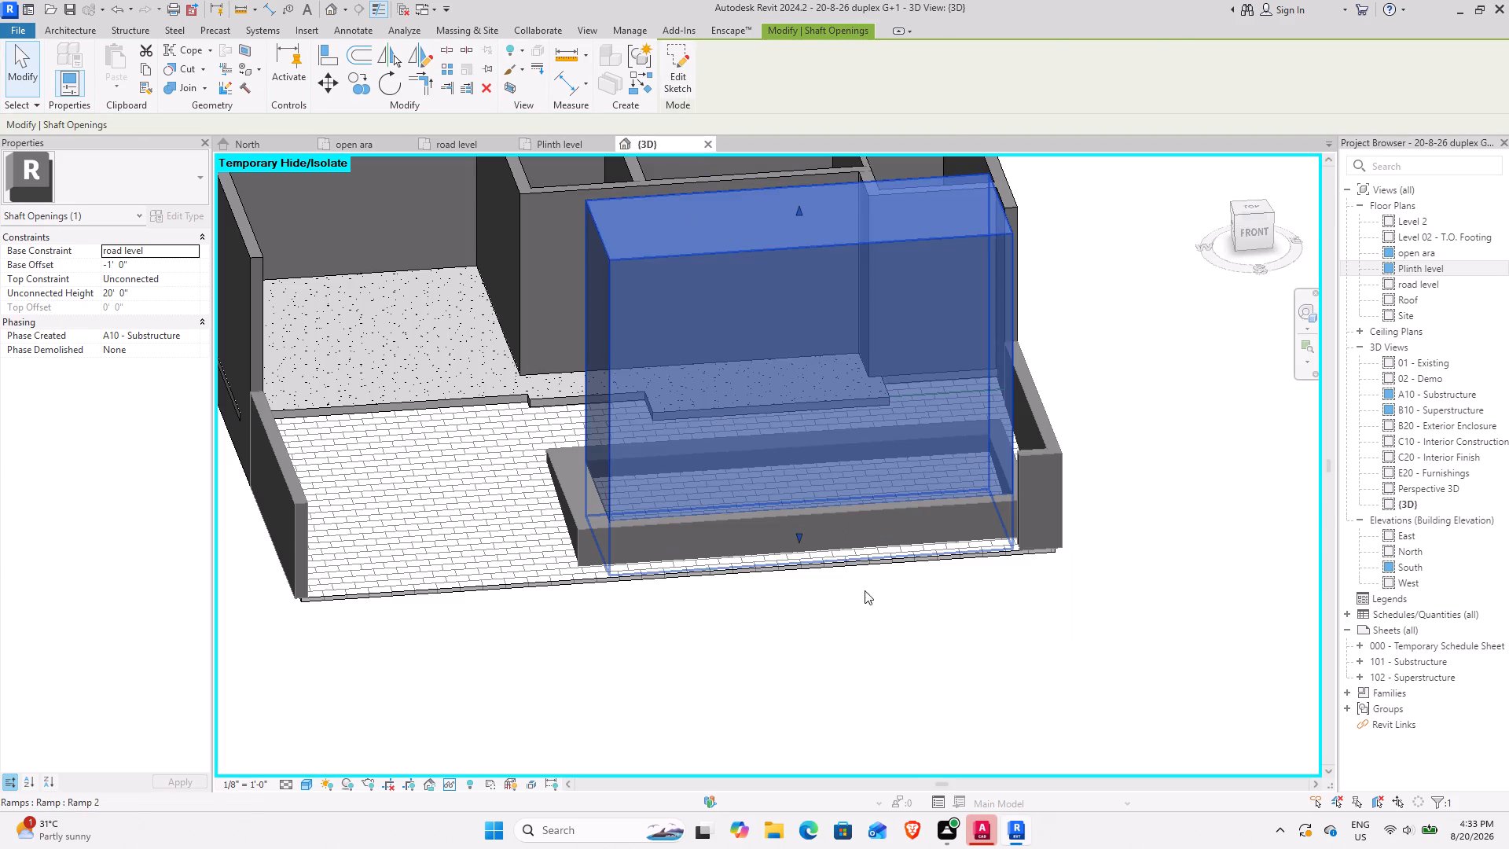
{"action": "left_click", "coordinate": [859, 615]}
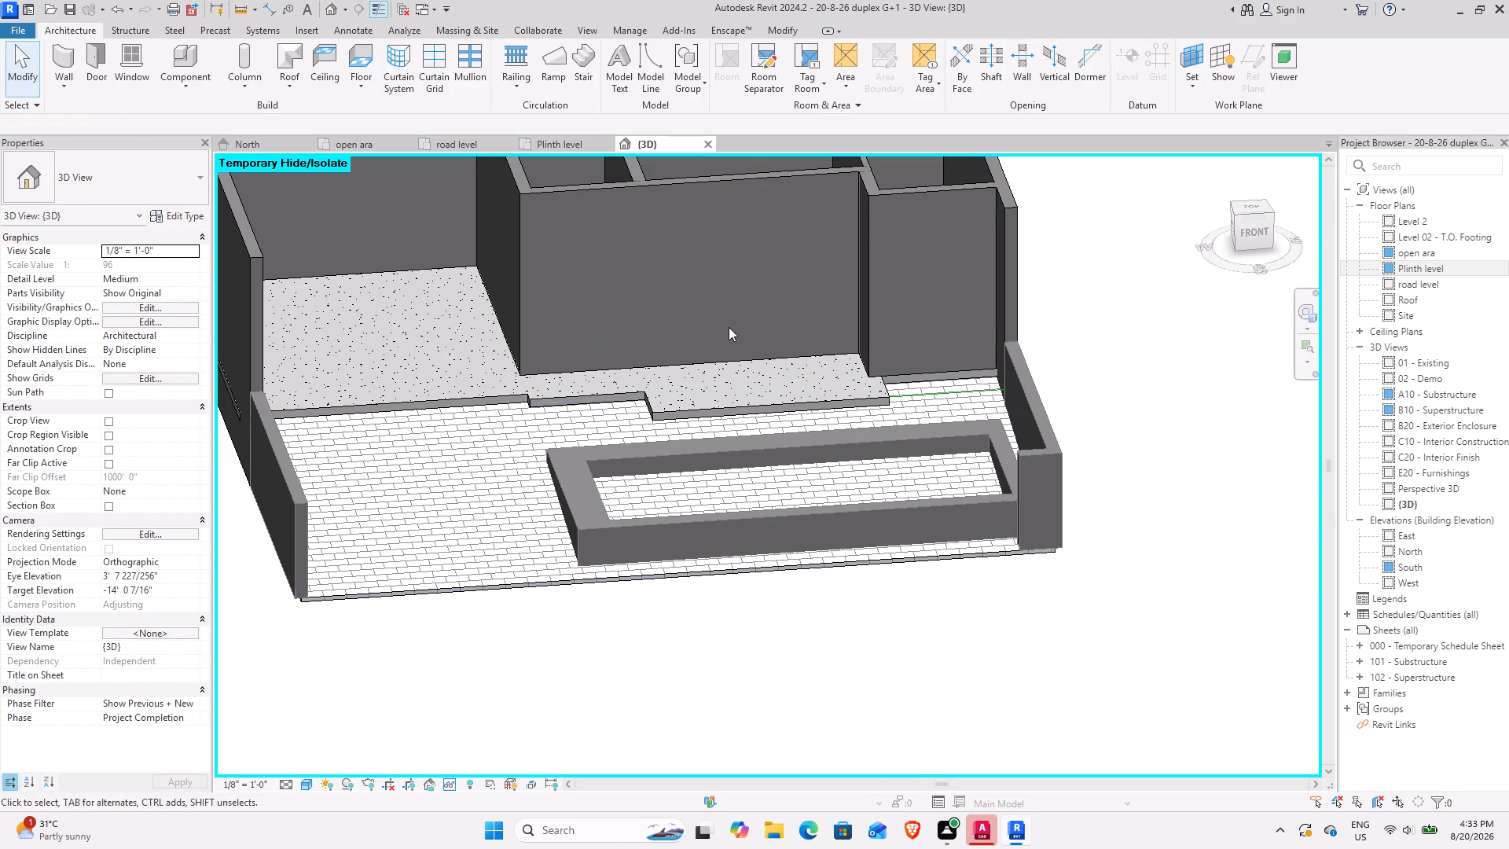
Examine the shaft opening within the rectangular frame against the front yard ramp from above, below and both sides in 3D.
{"action": "left_click", "coordinate": [604, 464]}
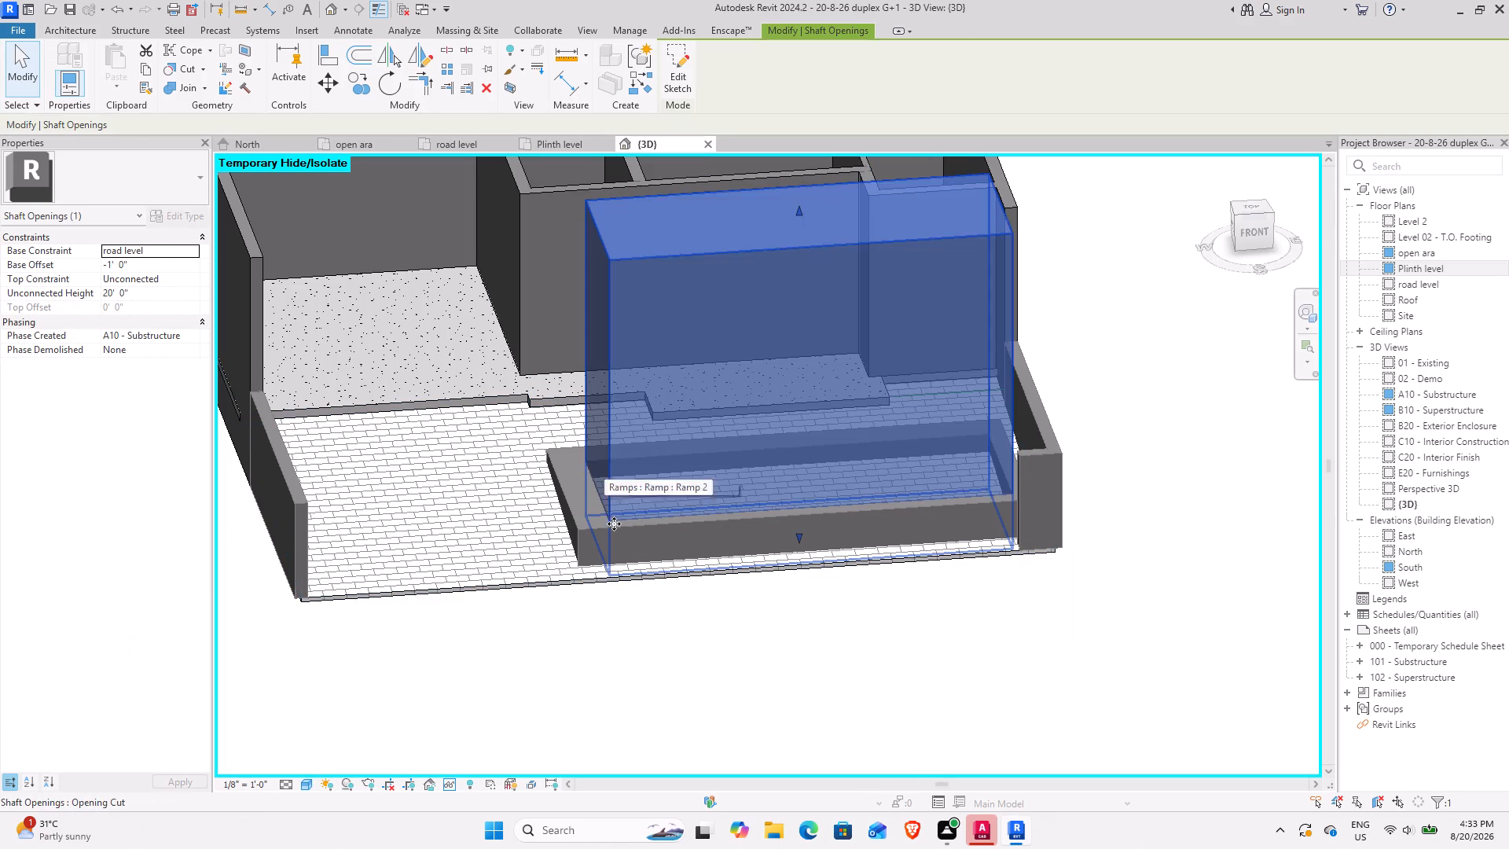
{"action": "middle_click_drag", "start_coordinate": [641, 703], "coordinate": [779, 400], "text": "shift"}
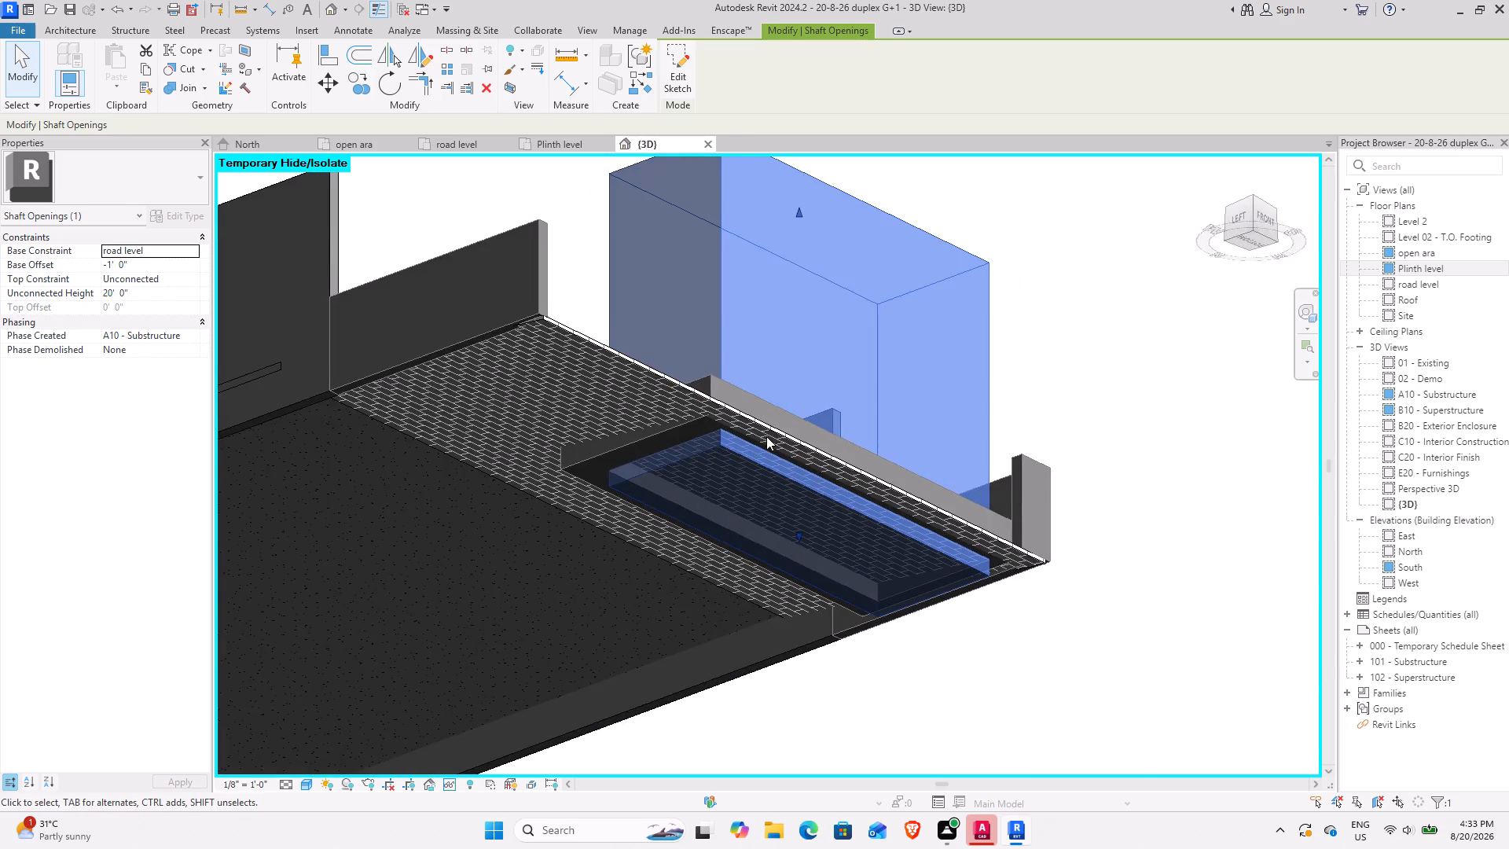
{"action": "middle_click_drag", "start_coordinate": [766, 436], "coordinate": [676, 674]}
{"action": "middle_click_drag", "start_coordinate": [821, 531], "coordinate": [736, 692], "text": "shift"}
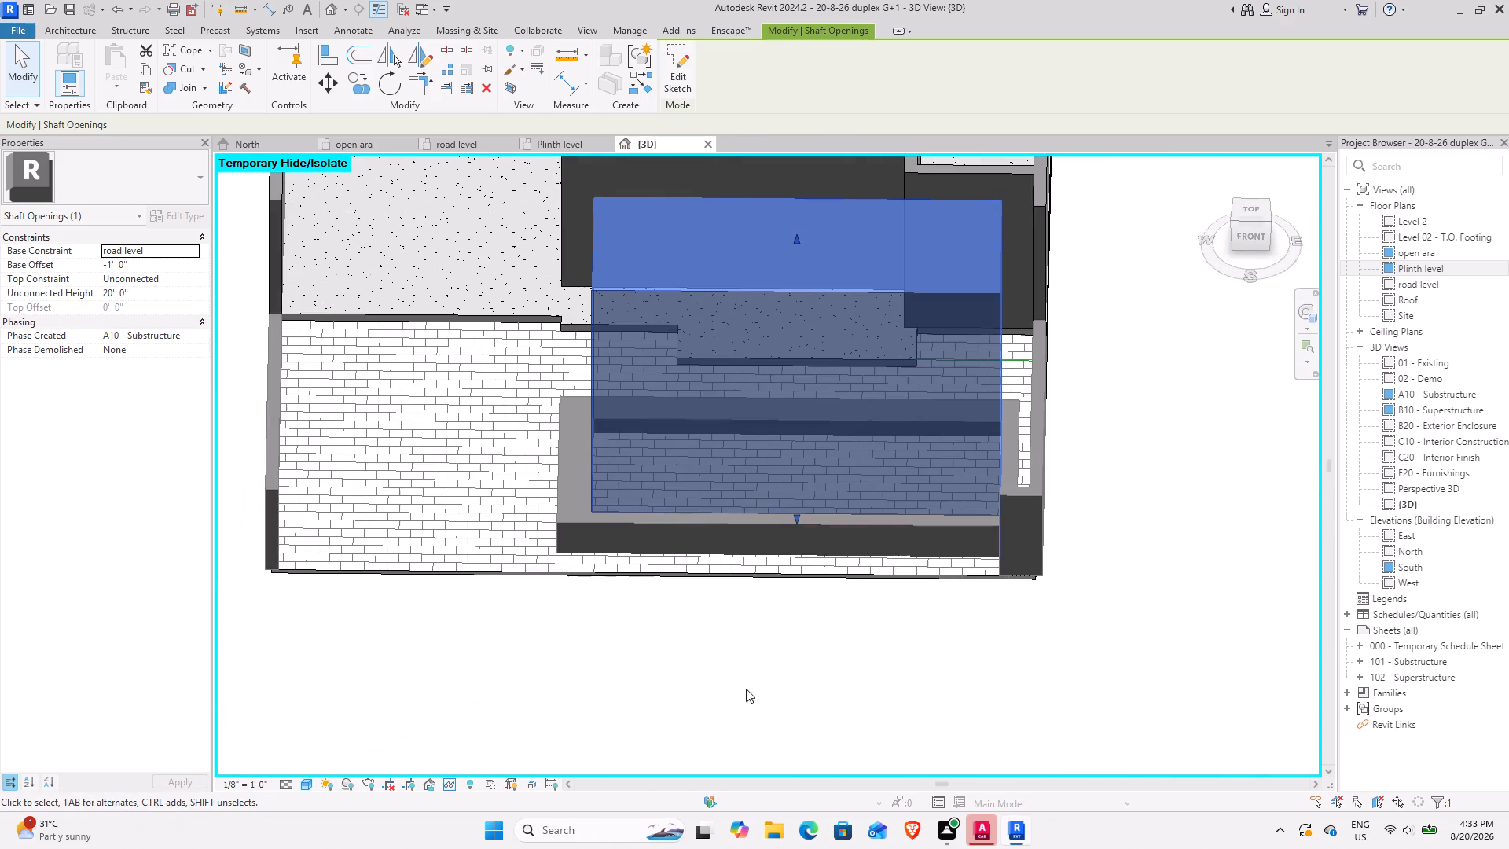
{"action": "scroll", "coordinate": [797, 468], "scroll_direction": "up", "scroll_amount": 4}
{"action": "middle_click_drag", "start_coordinate": [792, 671], "coordinate": [890, 618], "text": "shift"}
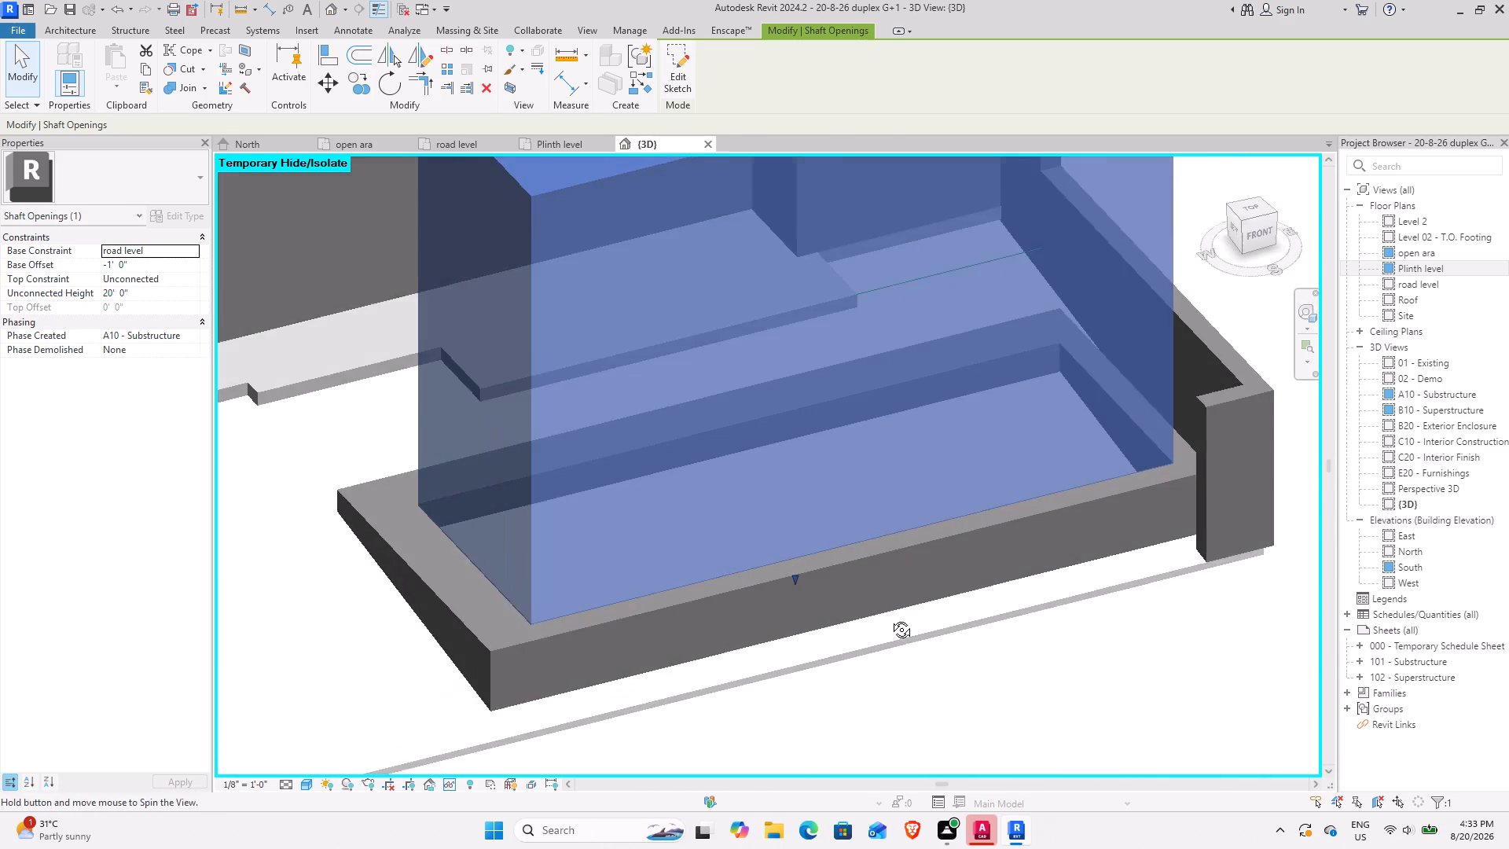
{"action": "middle_click_drag", "start_coordinate": [890, 618], "coordinate": [891, 618], "text": "shift"}
{"action": "scroll", "coordinate": [1014, 660], "scroll_direction": "down", "scroll_amount": 2}
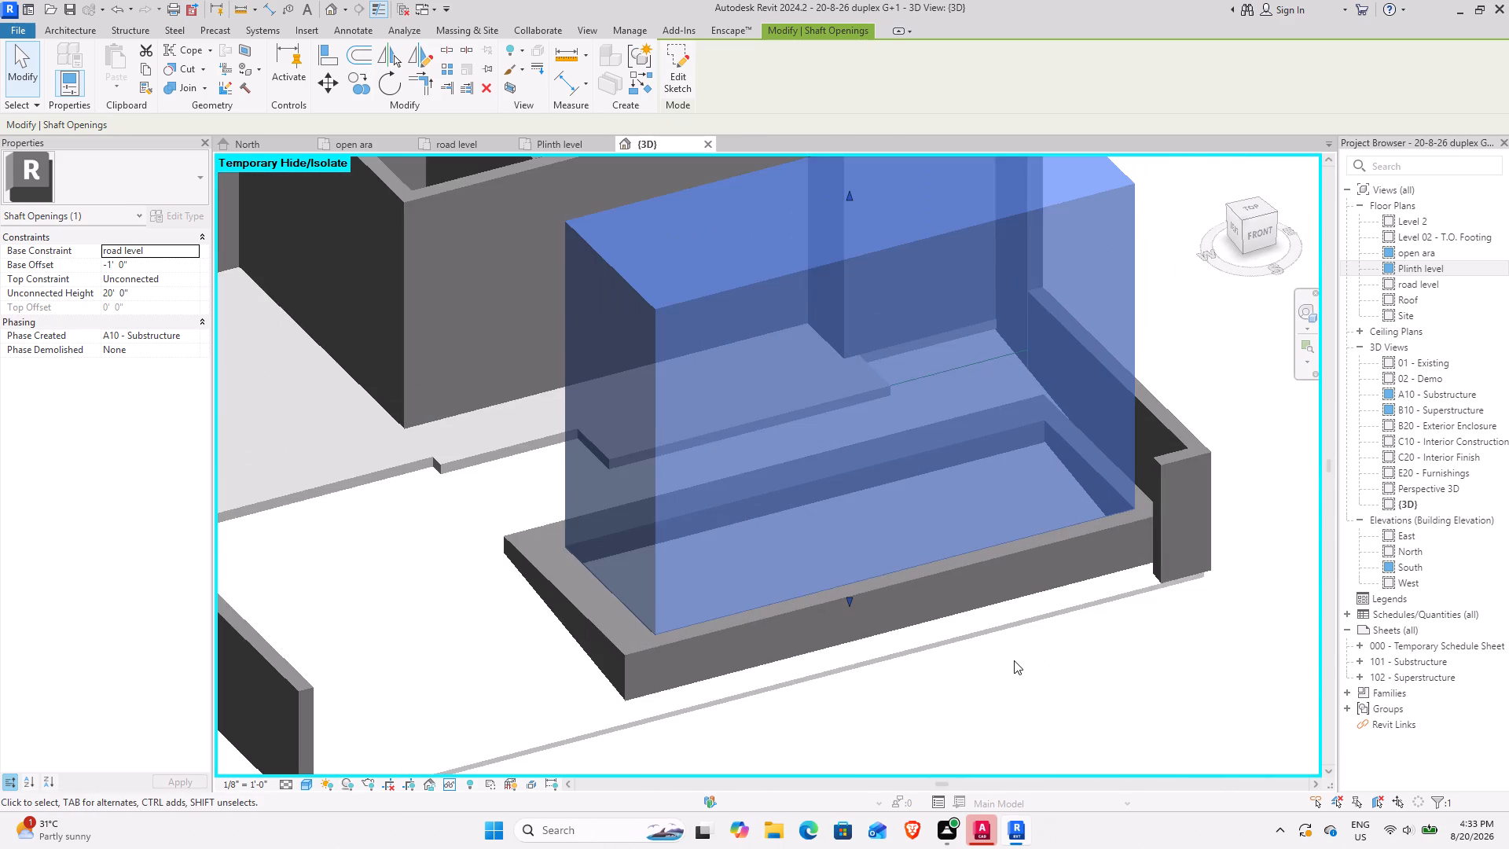
{"action": "middle_click_drag", "start_coordinate": [1025, 702], "coordinate": [877, 733], "text": "shift"}
{"action": "middle_click_drag", "start_coordinate": [881, 730], "coordinate": [1051, 619]}
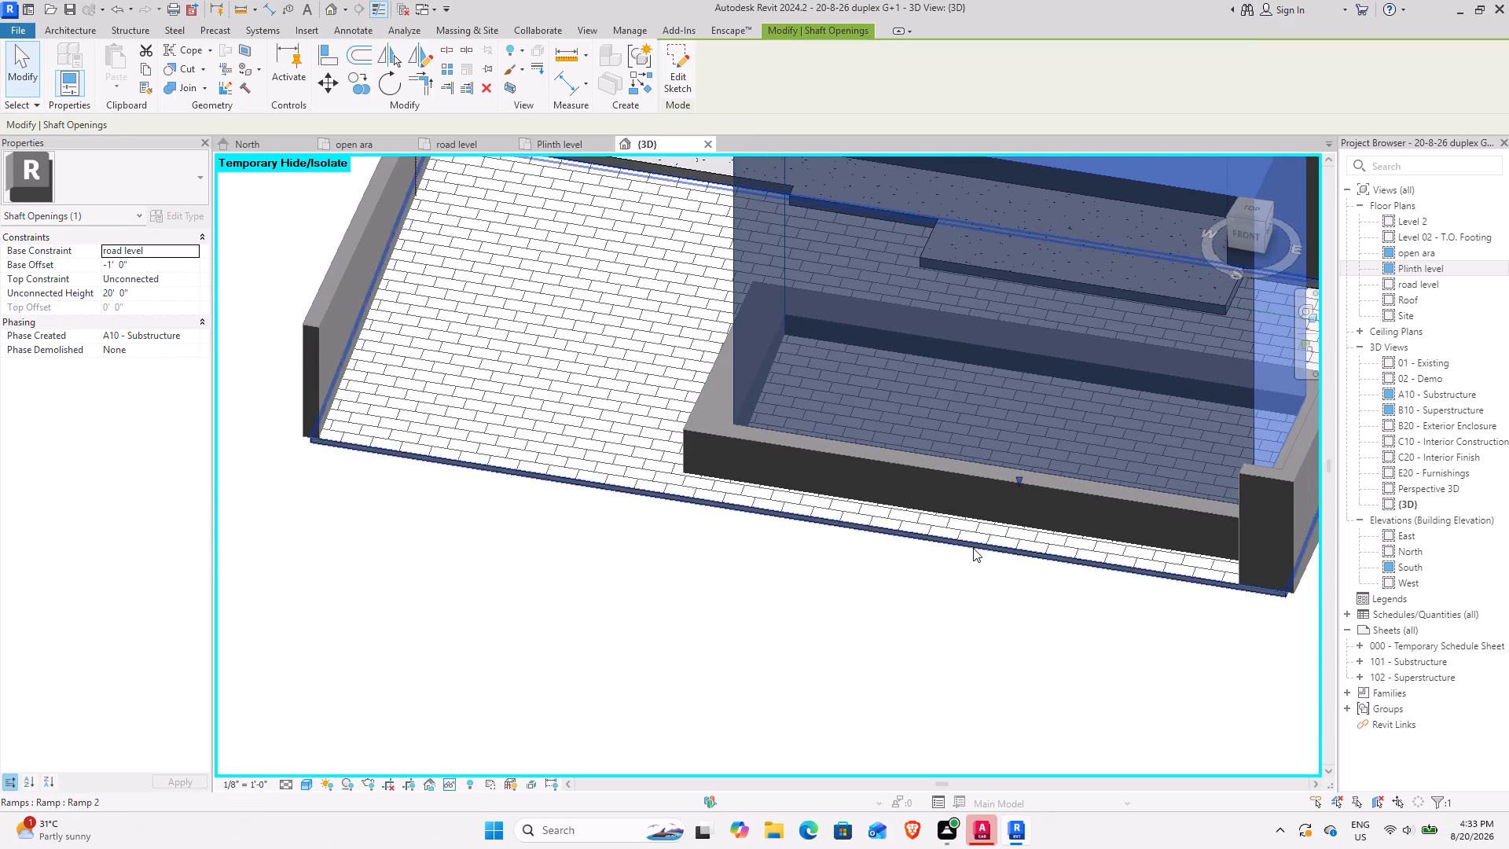
{"action": "middle_click_drag", "start_coordinate": [964, 549], "coordinate": [641, 620]}
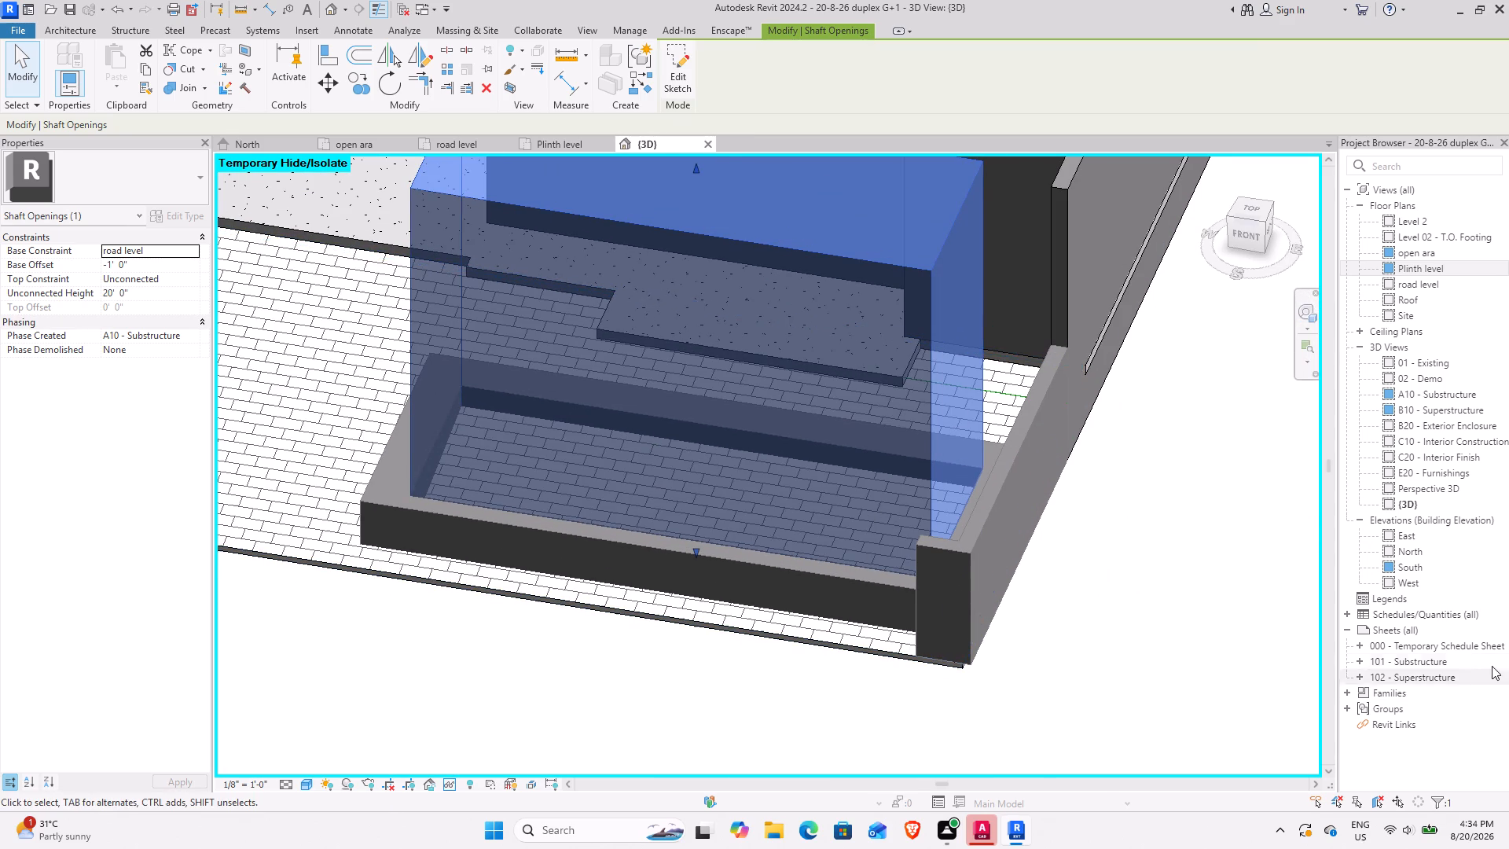
{"action": "scroll", "coordinate": [457, 591], "scroll_direction": "down", "scroll_amount": 2}
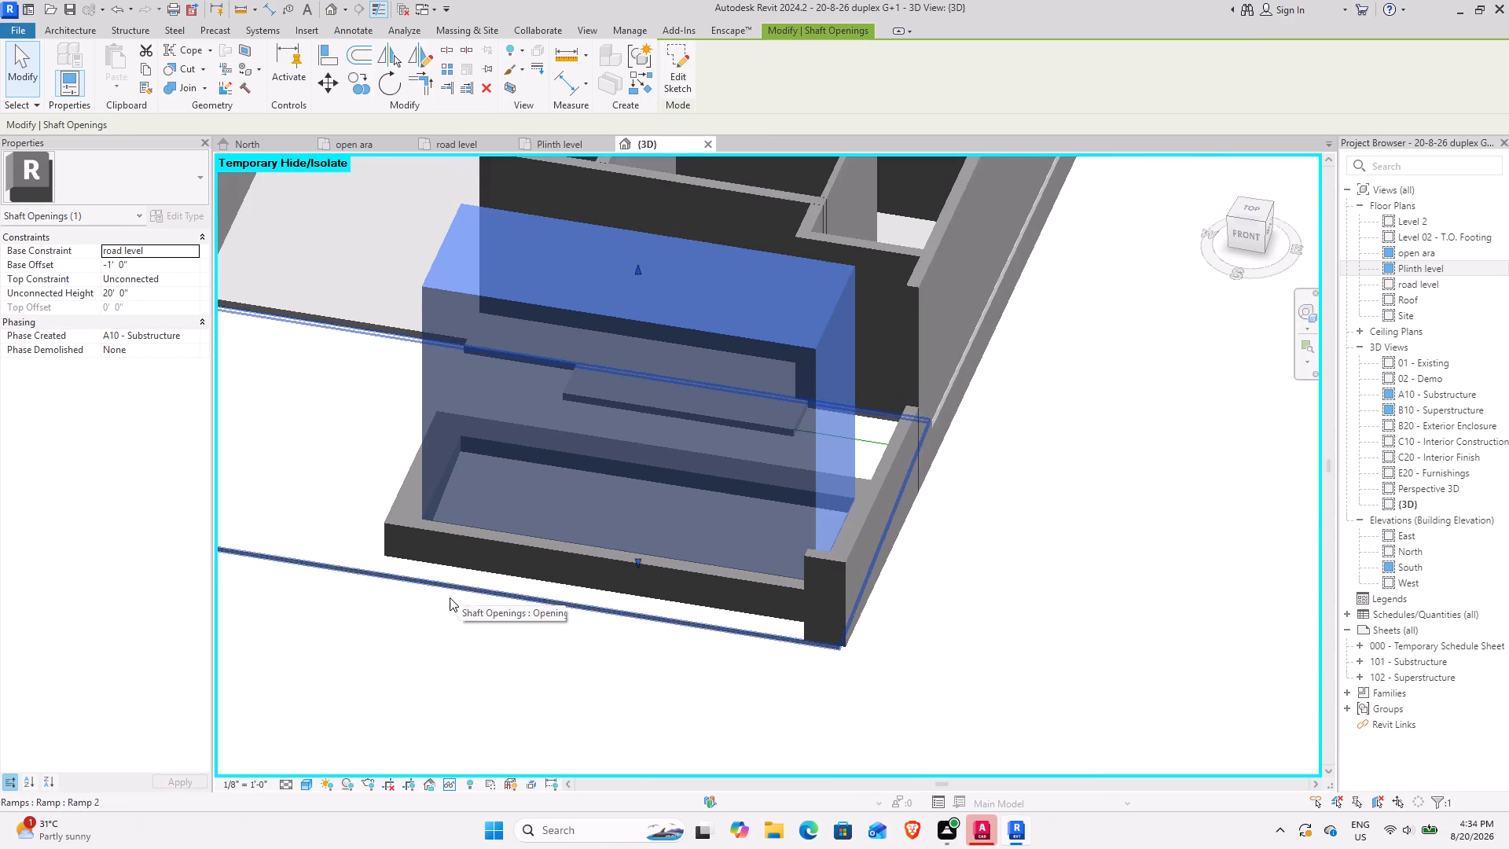
{"action": "middle_click_drag", "start_coordinate": [501, 597], "coordinate": [665, 564]}
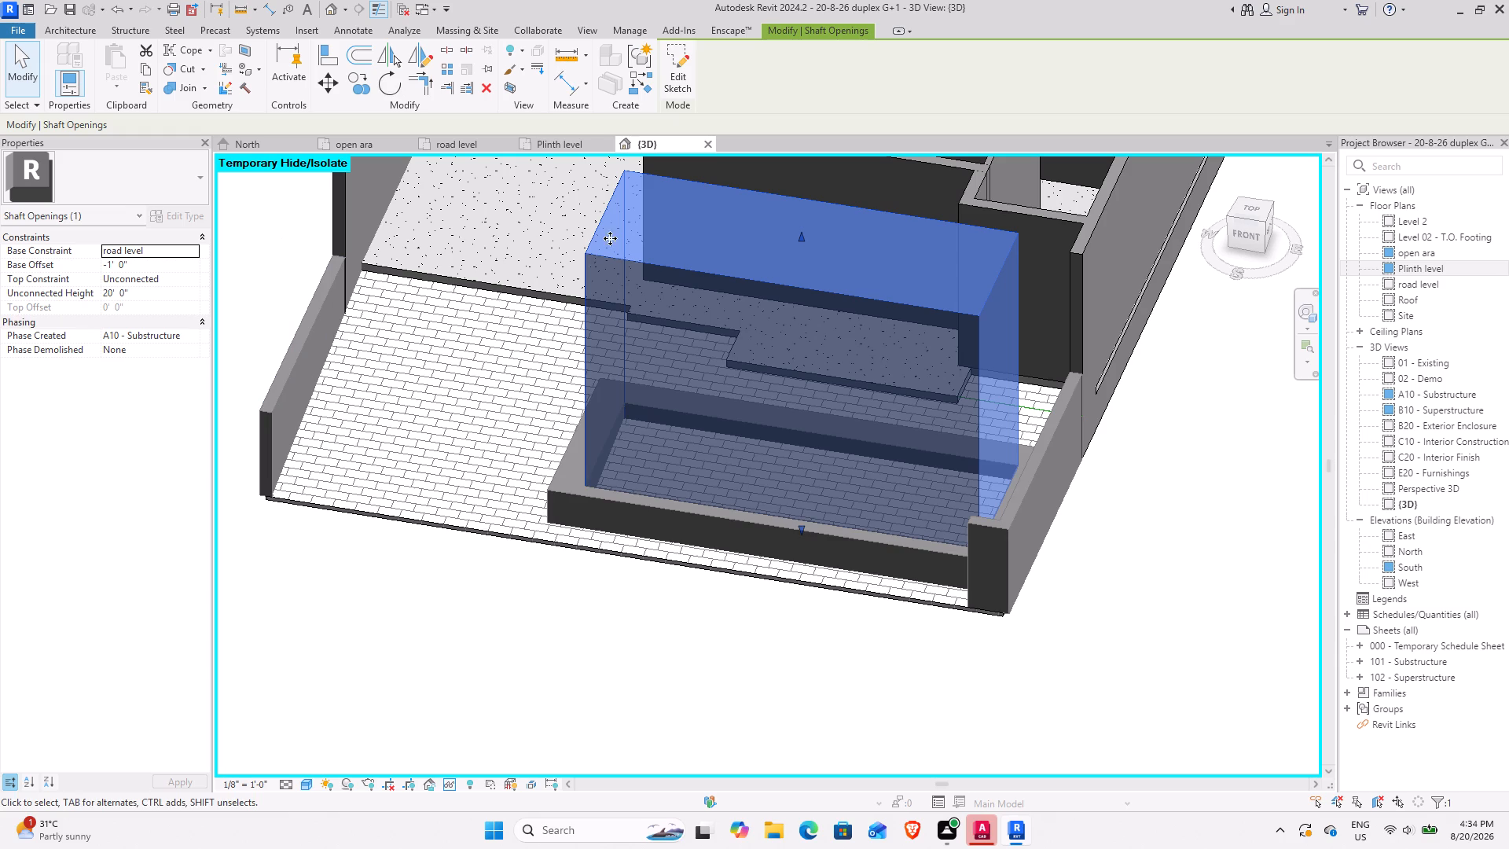
{"action": "middle_click_drag", "start_coordinate": [418, 538], "coordinate": [345, 706]}
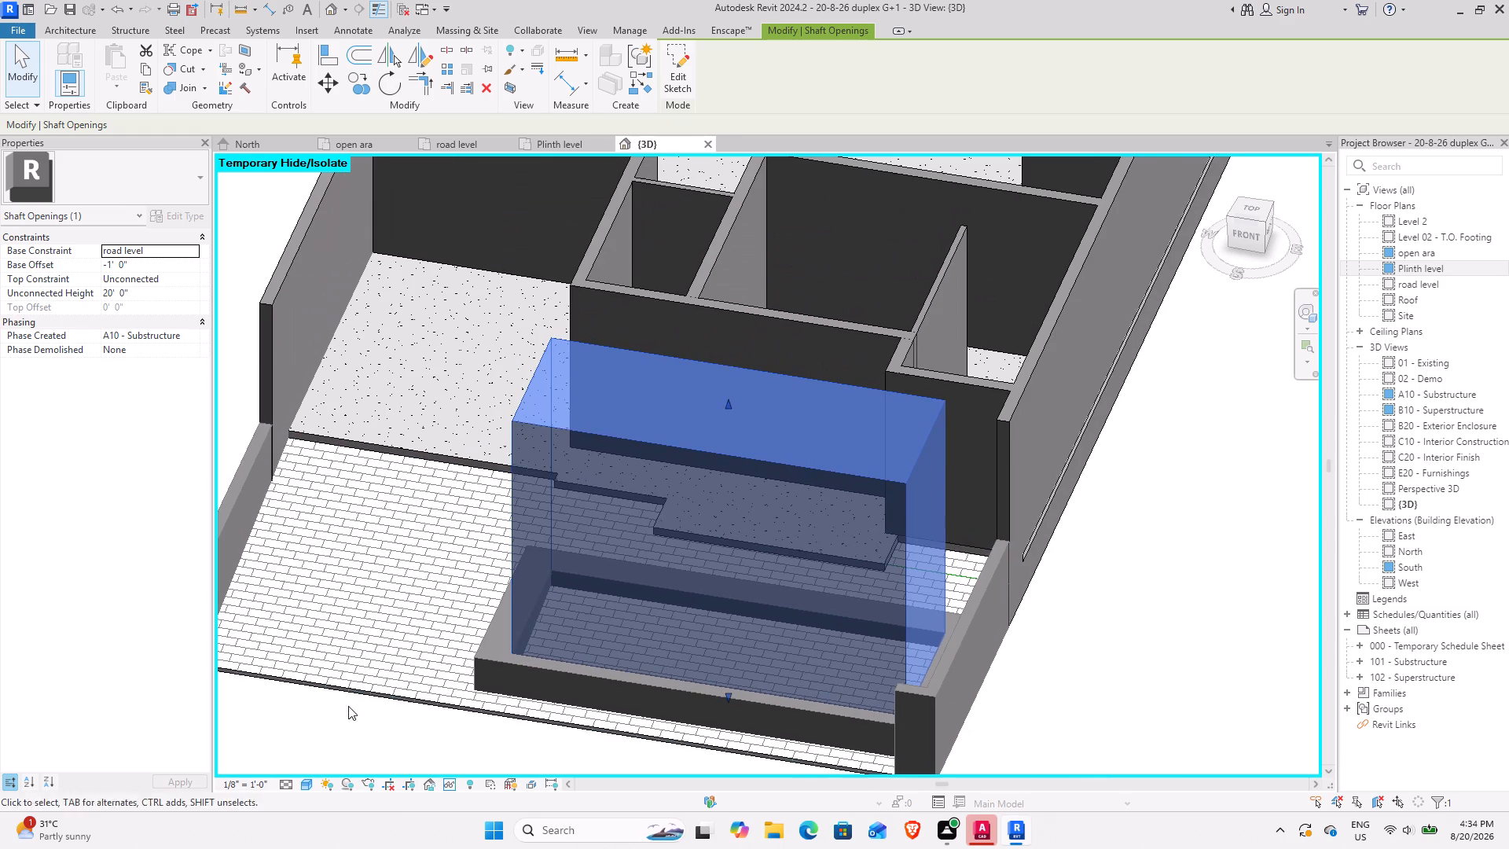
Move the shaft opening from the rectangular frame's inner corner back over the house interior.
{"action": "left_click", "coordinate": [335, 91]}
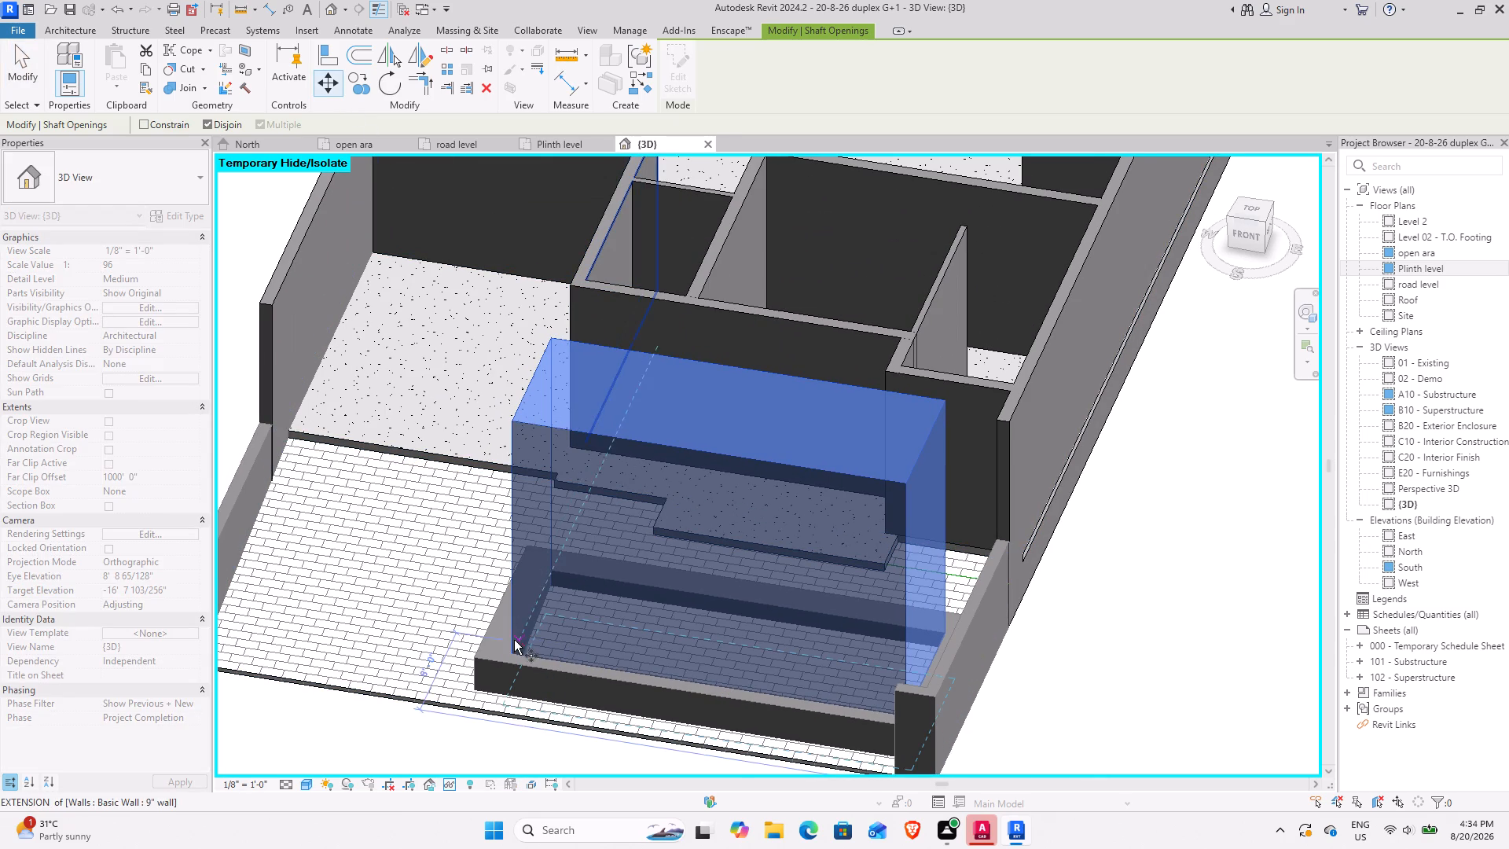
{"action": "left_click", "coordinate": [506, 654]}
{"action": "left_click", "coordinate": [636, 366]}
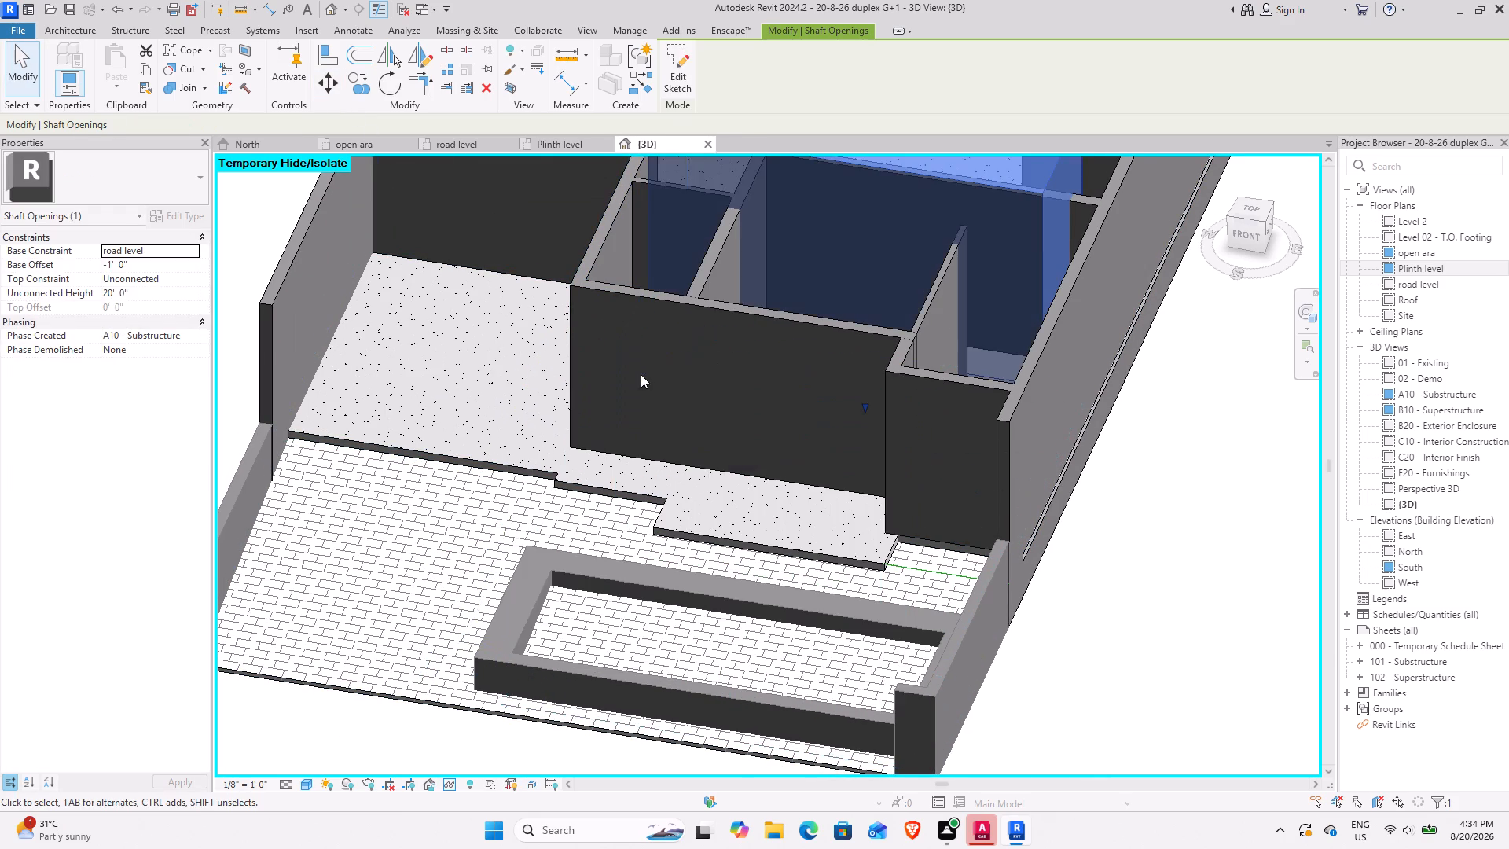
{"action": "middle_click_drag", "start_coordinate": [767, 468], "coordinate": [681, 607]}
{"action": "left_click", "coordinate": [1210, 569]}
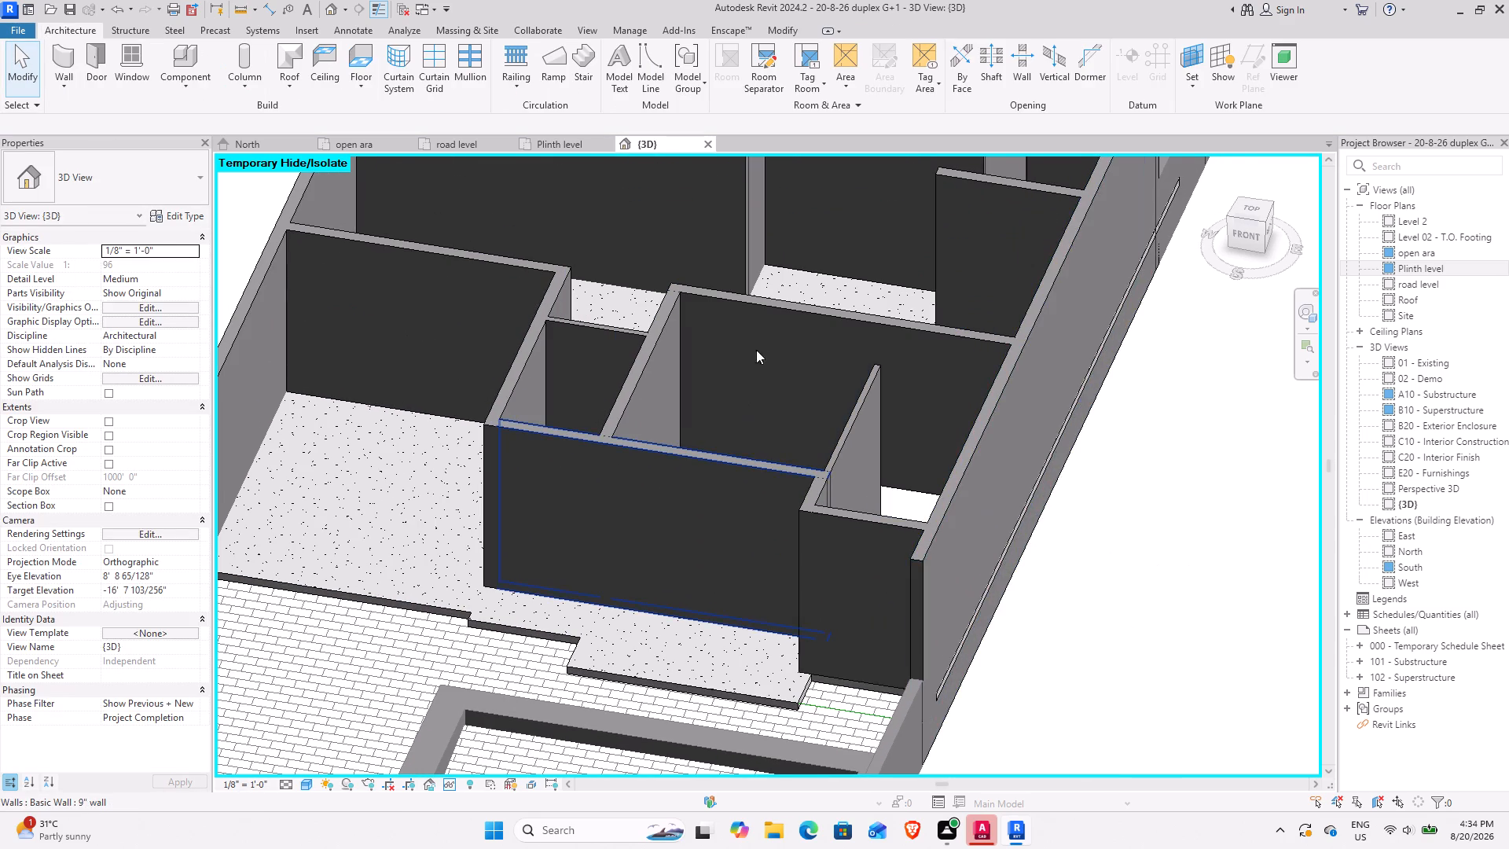
Delete the shaft opening that now stands over the house interior.
{"action": "scroll", "coordinate": [798, 351], "scroll_direction": "down", "scroll_amount": 3}
{"action": "left_click", "coordinate": [828, 279]}
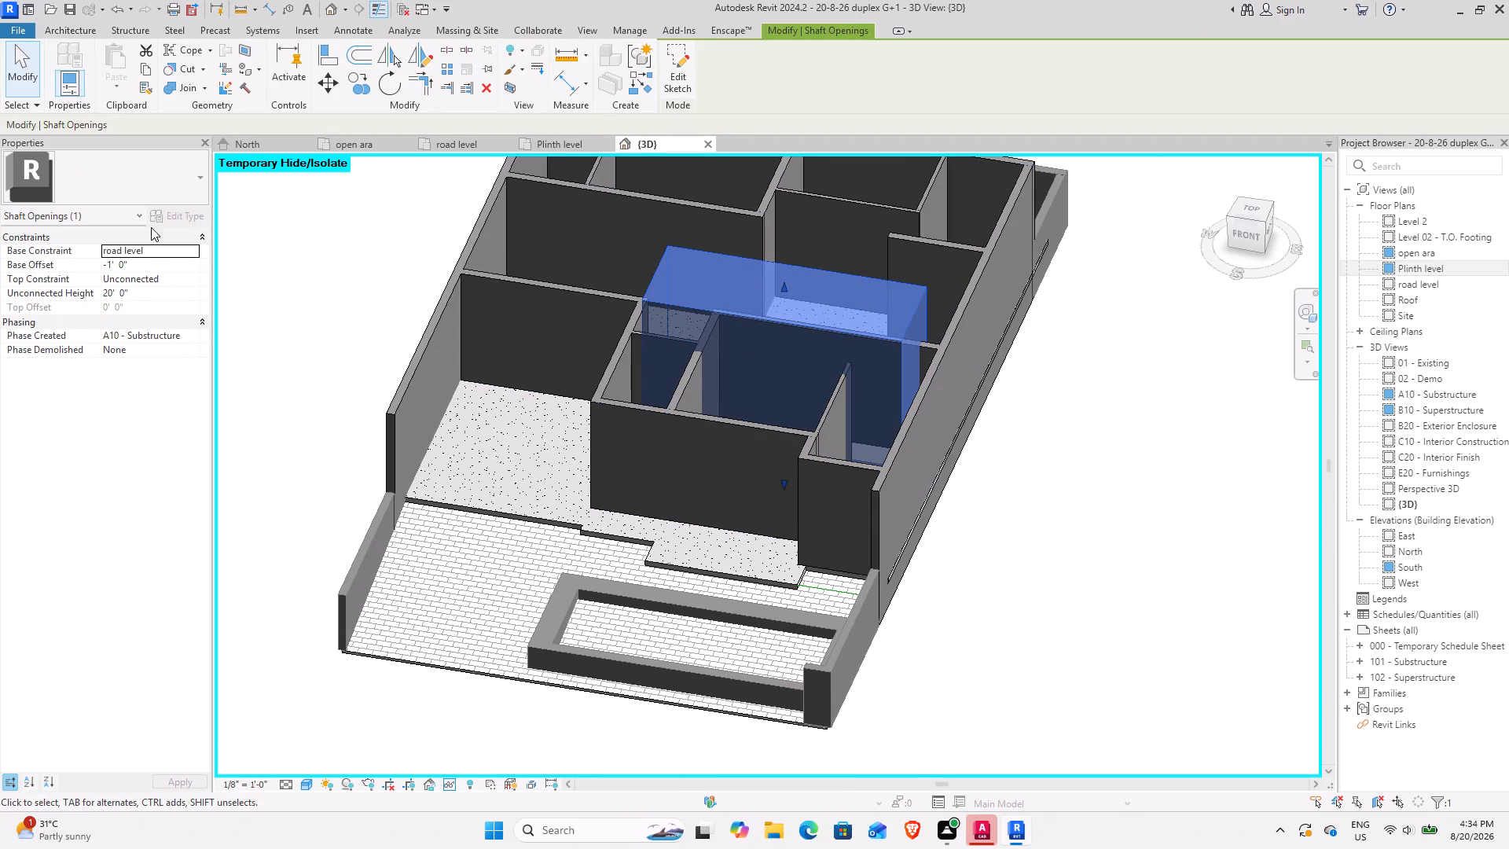
{"action": "left_click", "coordinate": [486, 94]}
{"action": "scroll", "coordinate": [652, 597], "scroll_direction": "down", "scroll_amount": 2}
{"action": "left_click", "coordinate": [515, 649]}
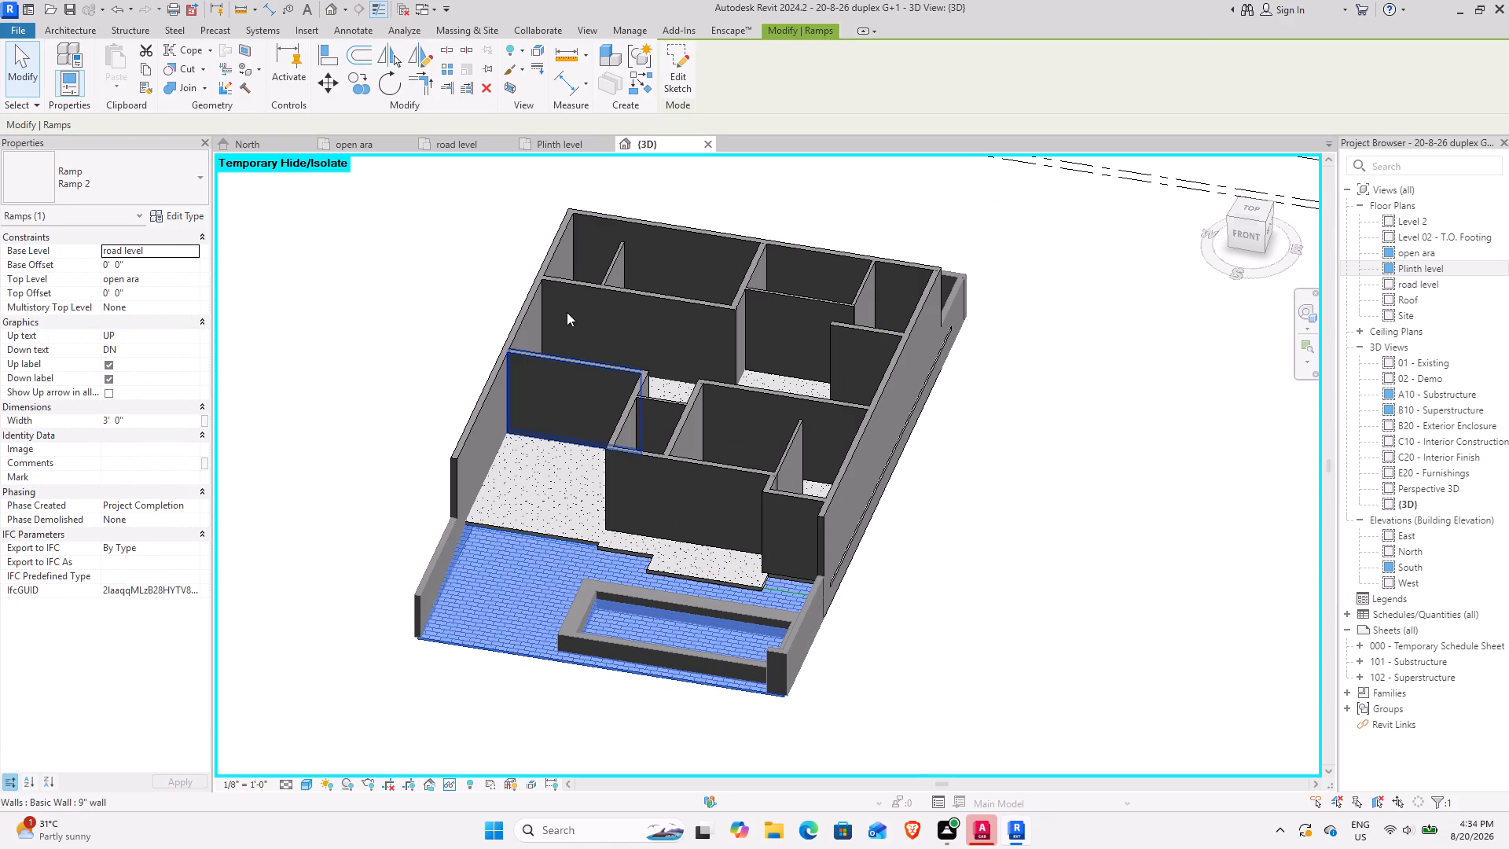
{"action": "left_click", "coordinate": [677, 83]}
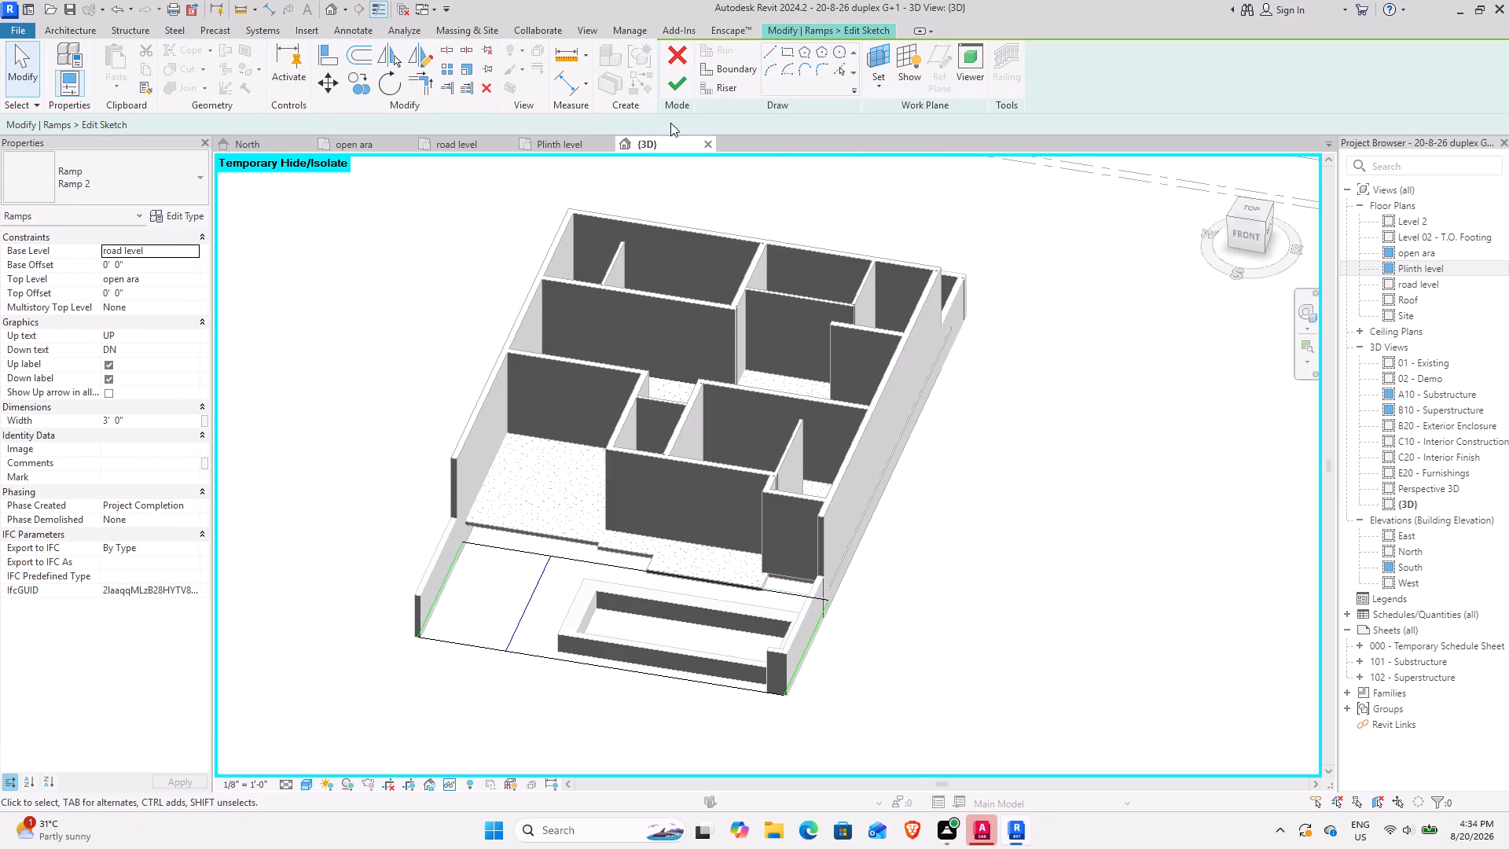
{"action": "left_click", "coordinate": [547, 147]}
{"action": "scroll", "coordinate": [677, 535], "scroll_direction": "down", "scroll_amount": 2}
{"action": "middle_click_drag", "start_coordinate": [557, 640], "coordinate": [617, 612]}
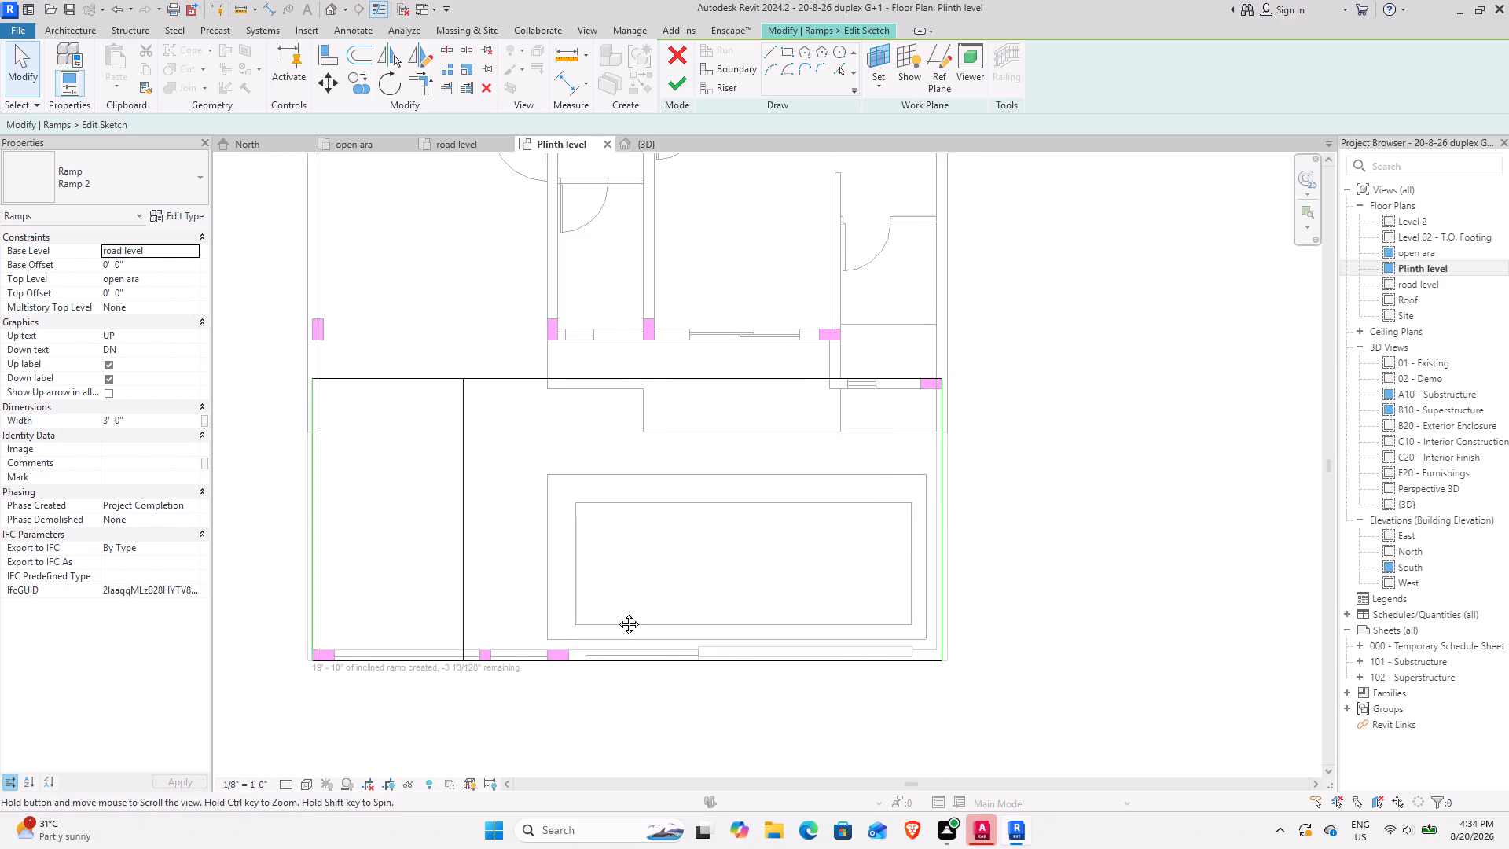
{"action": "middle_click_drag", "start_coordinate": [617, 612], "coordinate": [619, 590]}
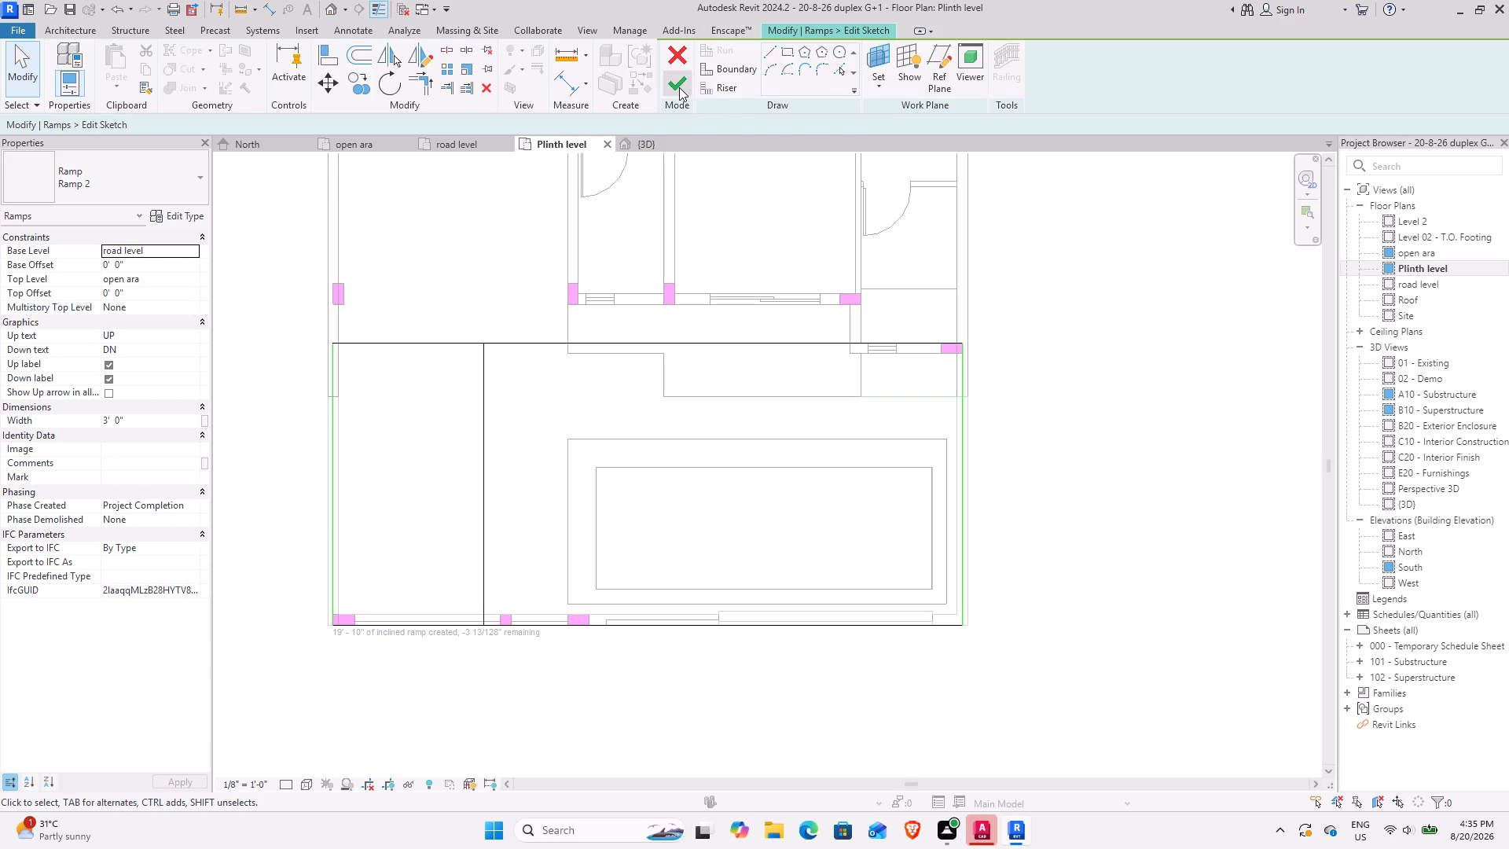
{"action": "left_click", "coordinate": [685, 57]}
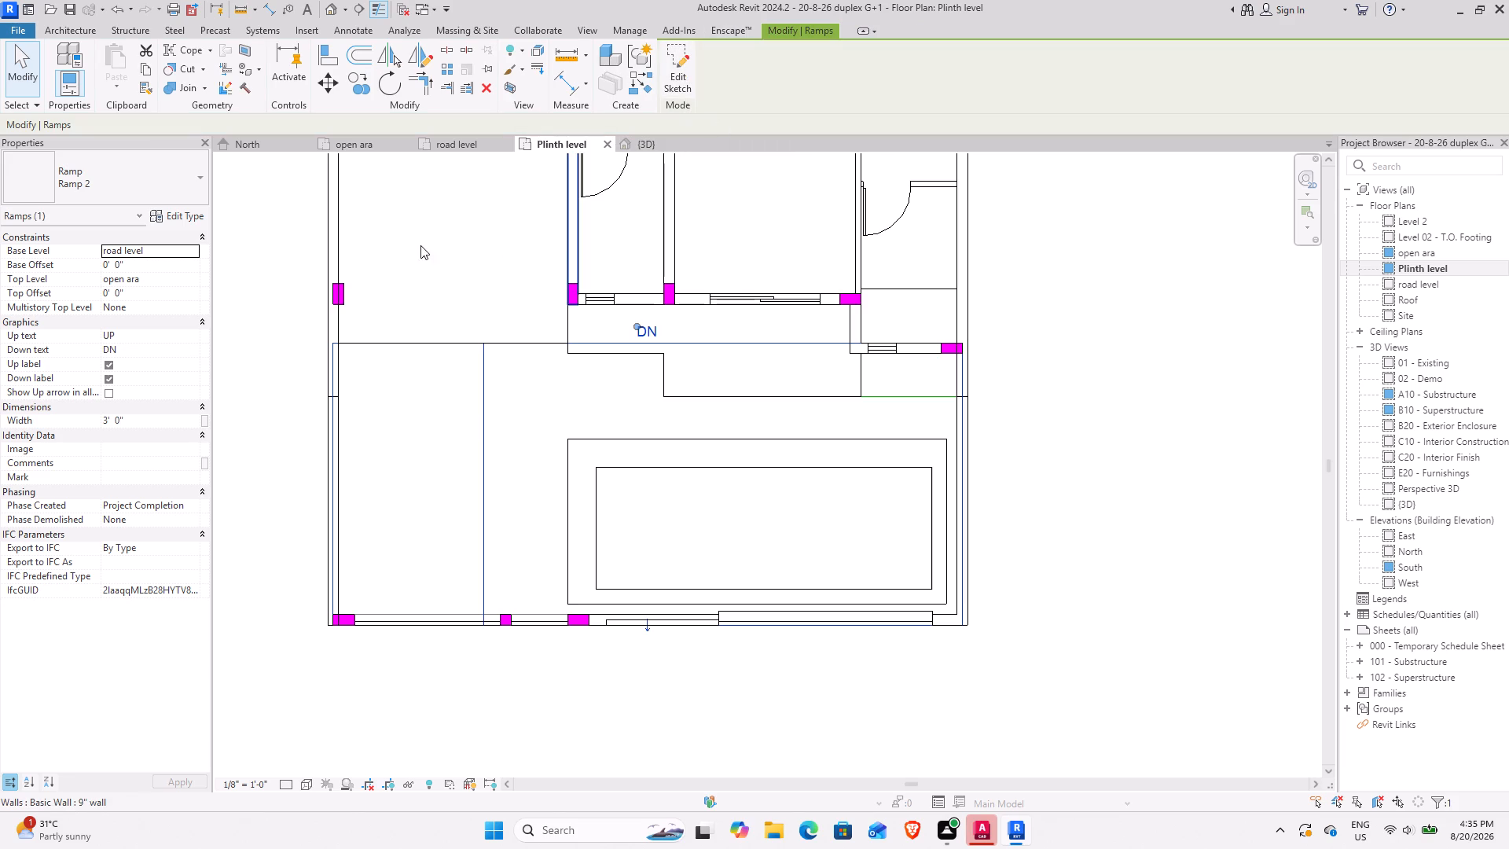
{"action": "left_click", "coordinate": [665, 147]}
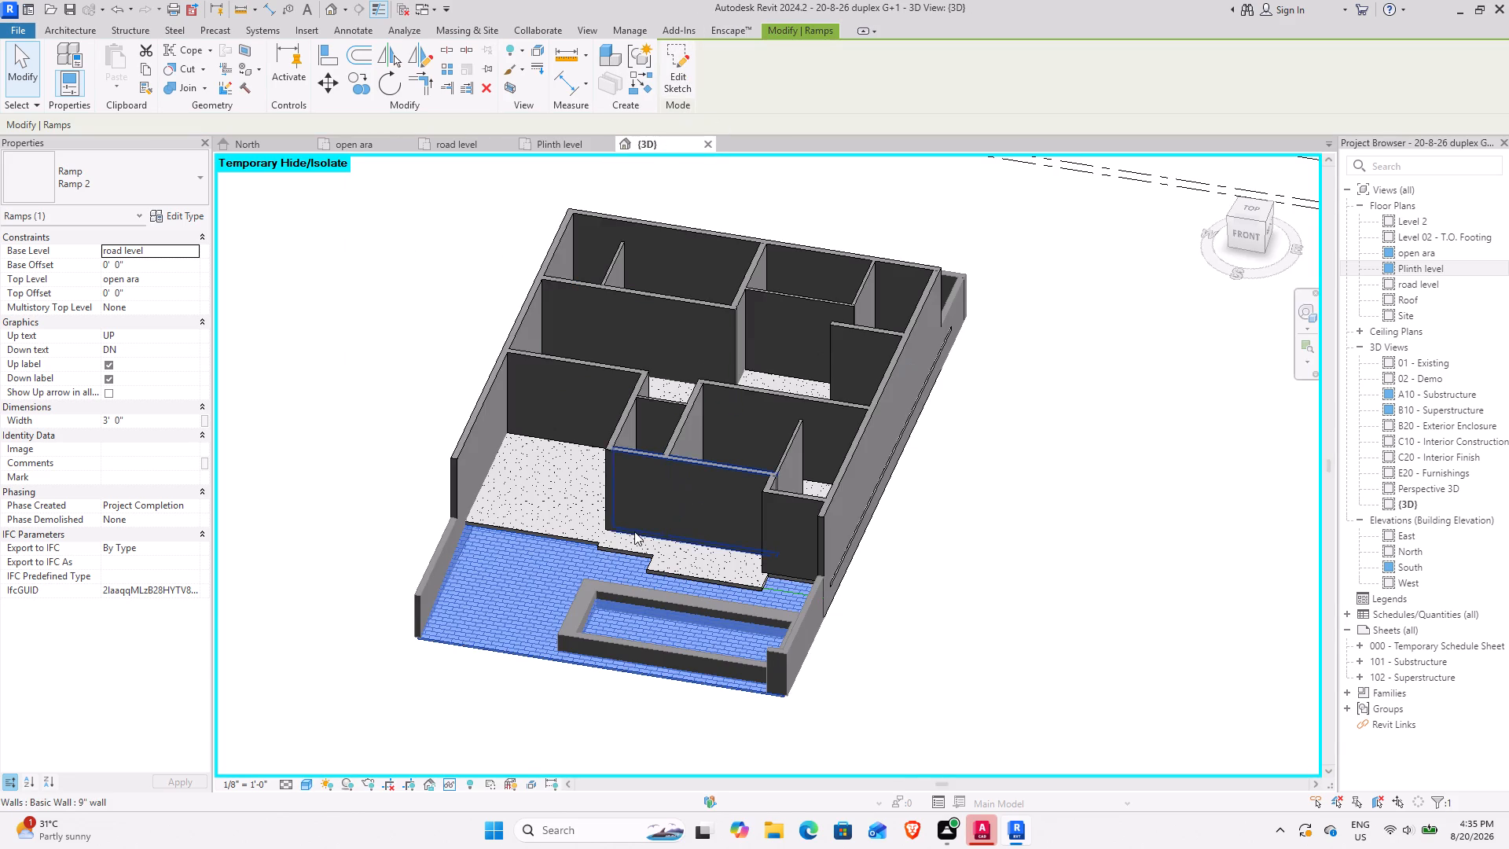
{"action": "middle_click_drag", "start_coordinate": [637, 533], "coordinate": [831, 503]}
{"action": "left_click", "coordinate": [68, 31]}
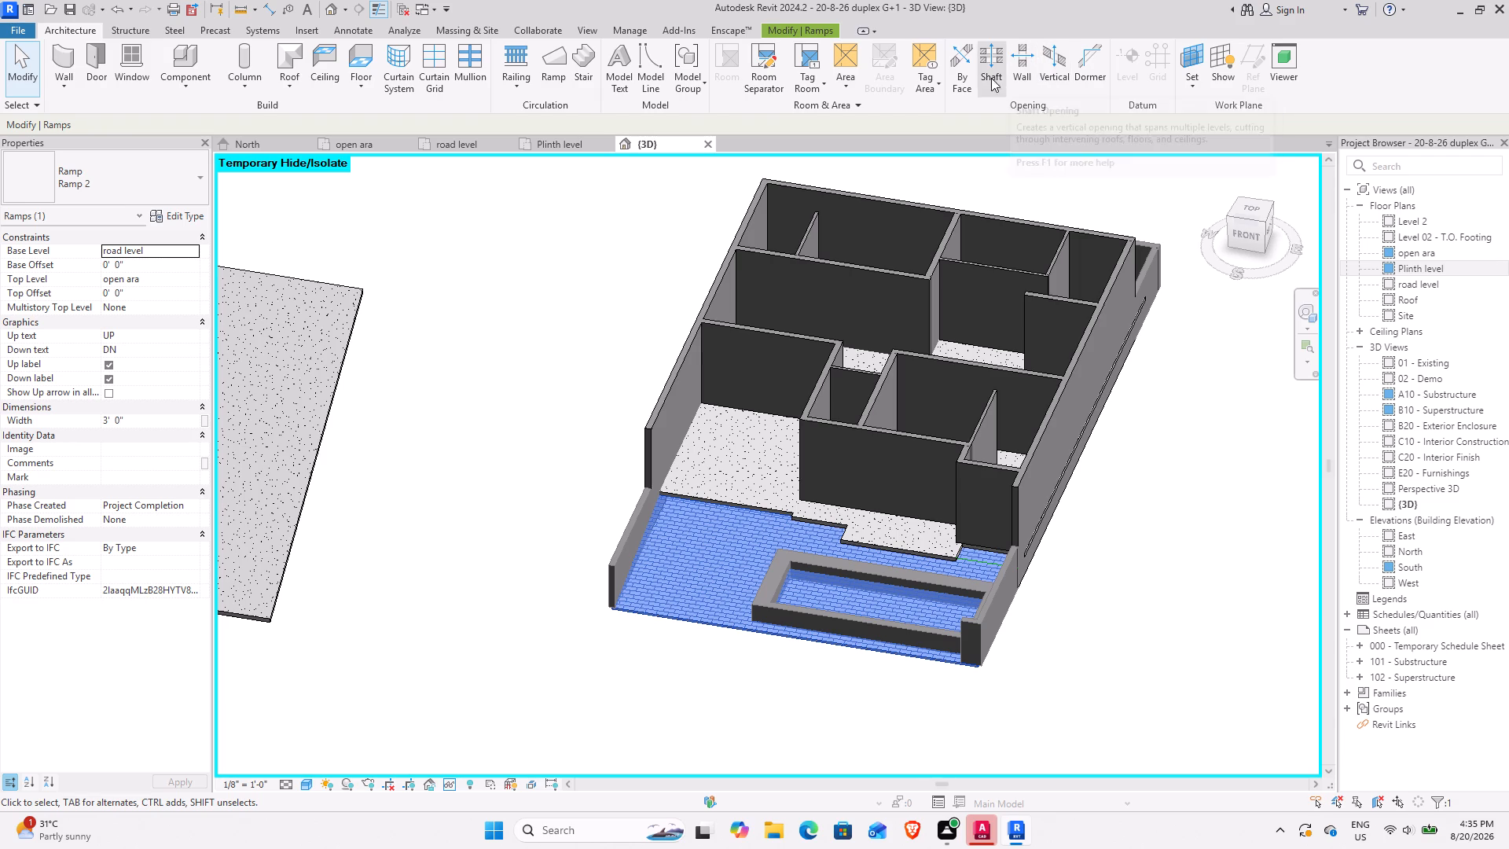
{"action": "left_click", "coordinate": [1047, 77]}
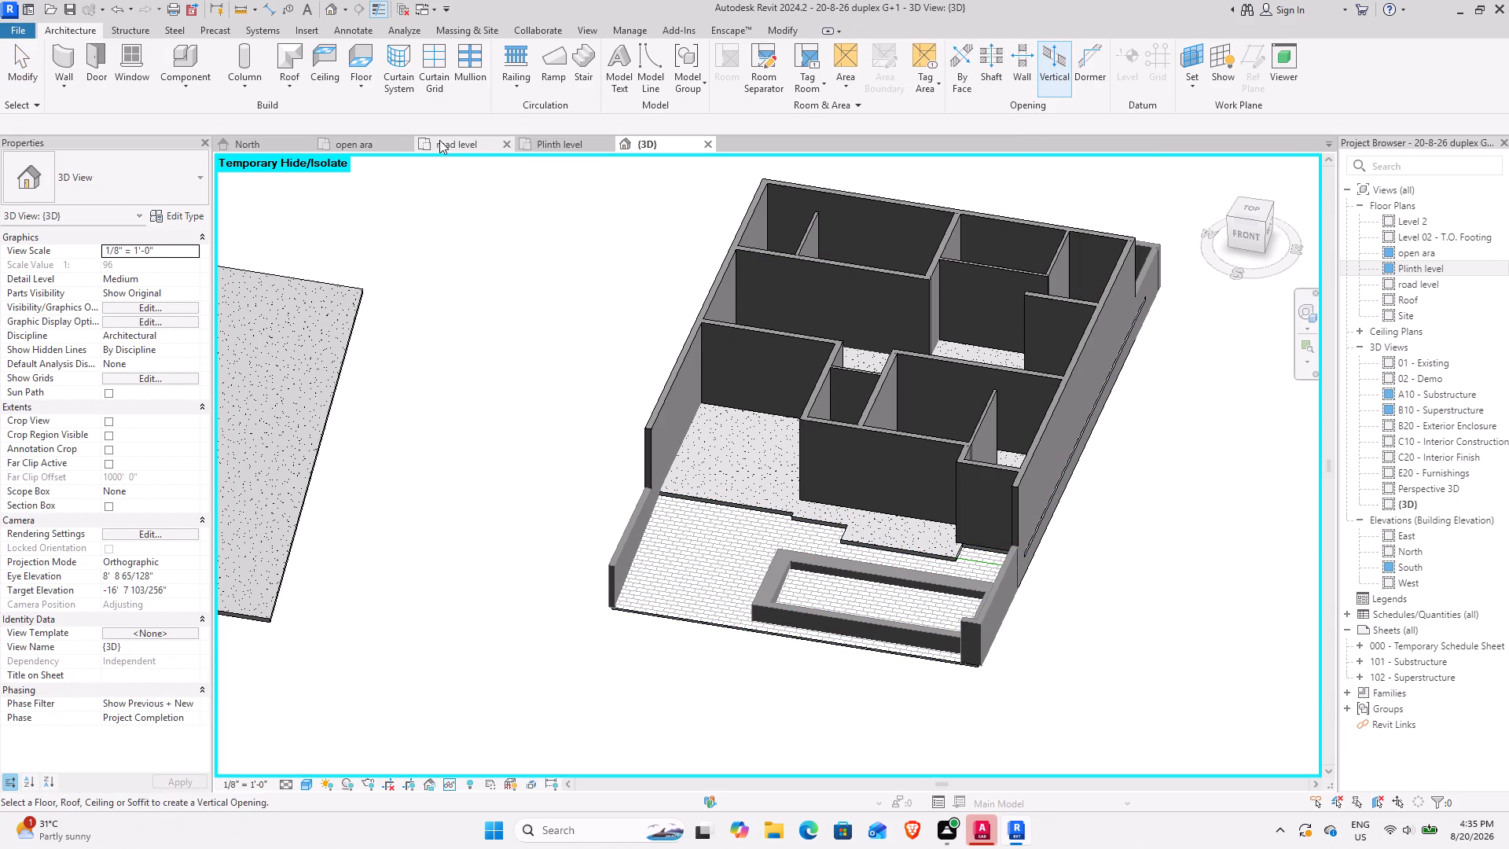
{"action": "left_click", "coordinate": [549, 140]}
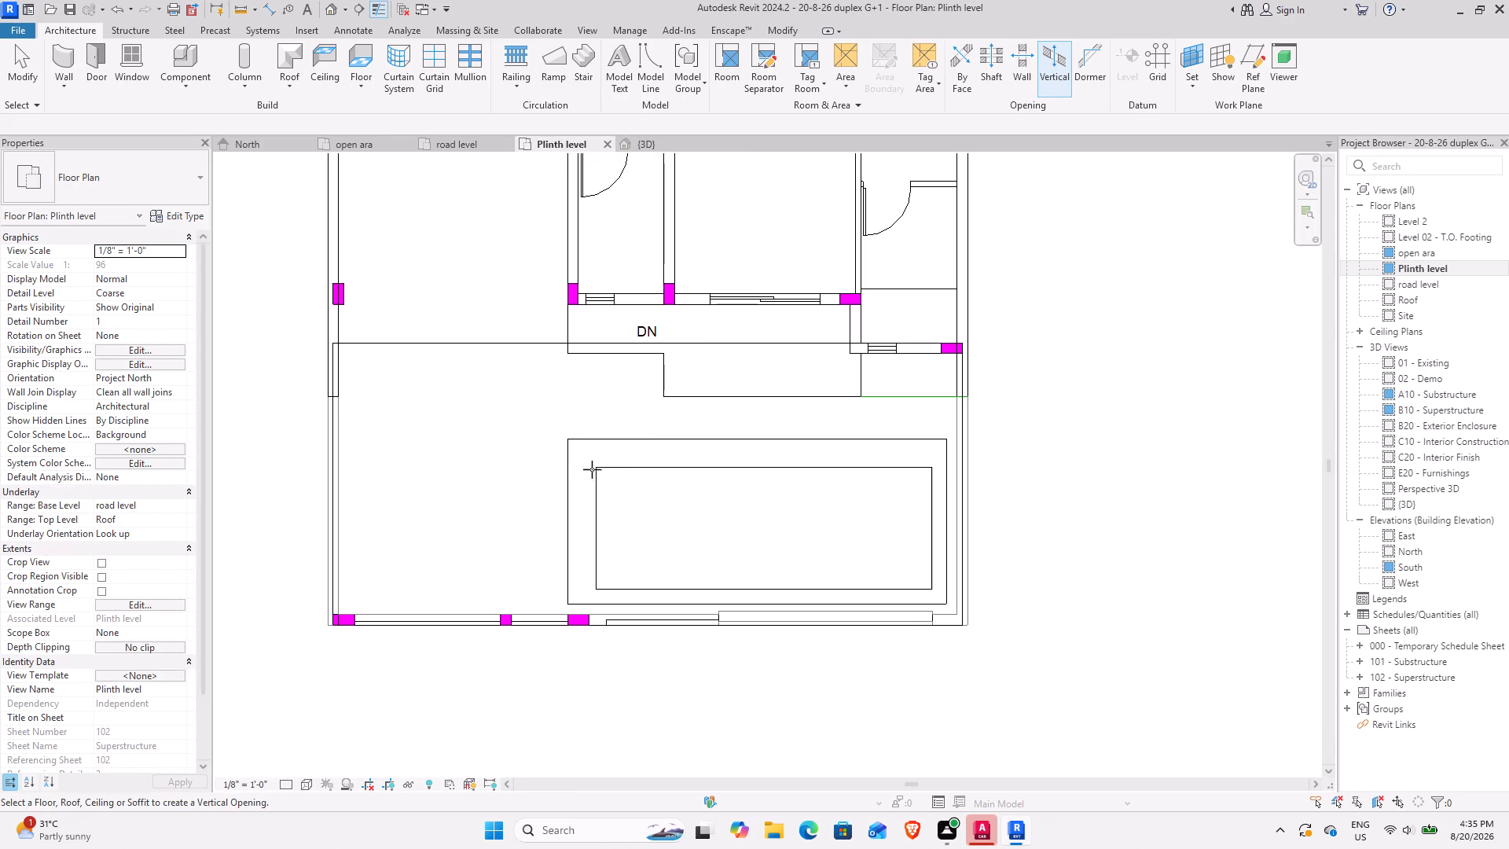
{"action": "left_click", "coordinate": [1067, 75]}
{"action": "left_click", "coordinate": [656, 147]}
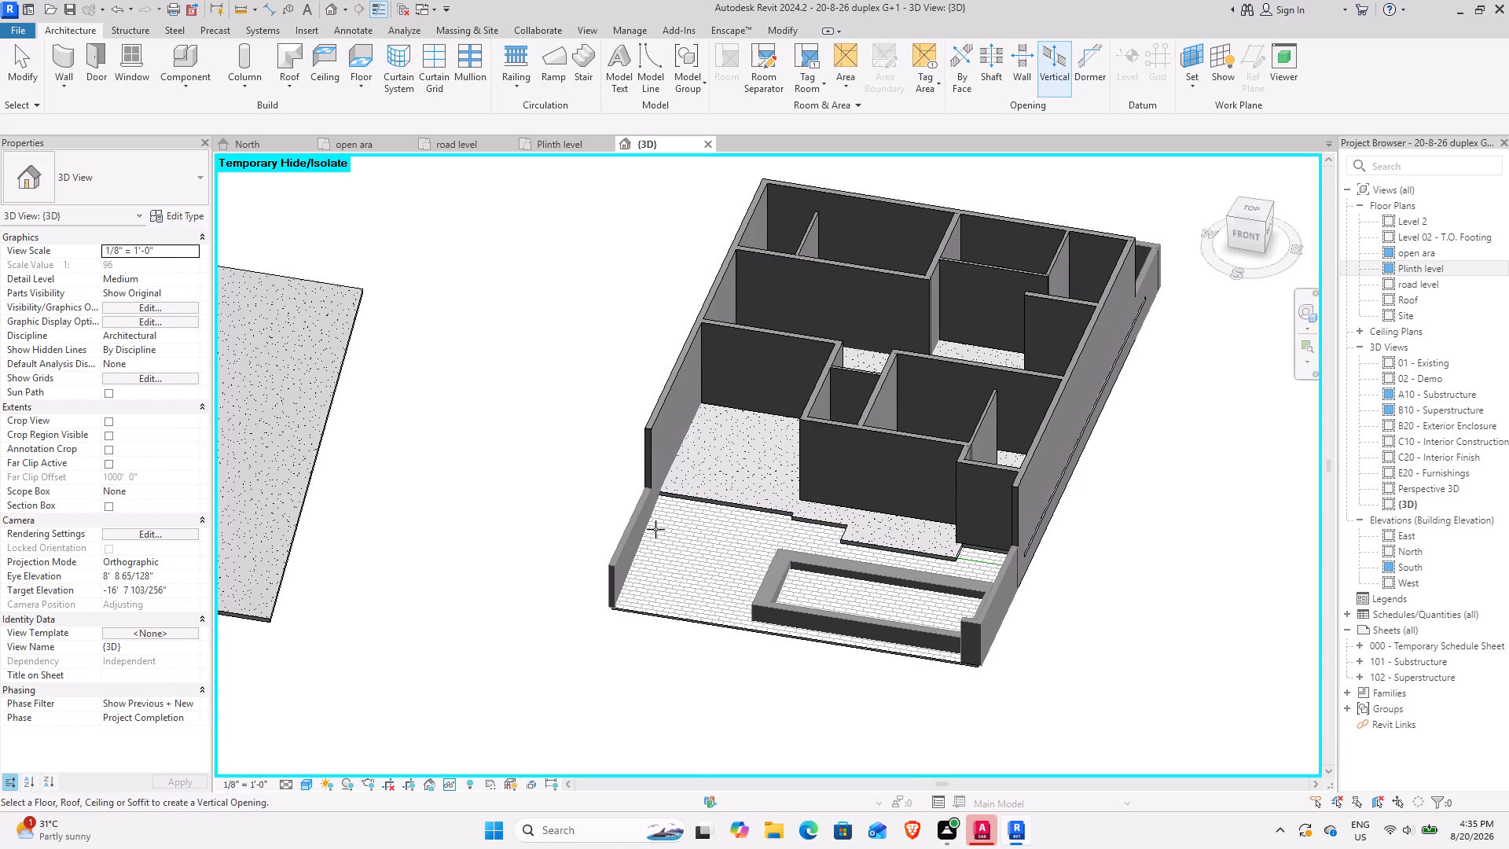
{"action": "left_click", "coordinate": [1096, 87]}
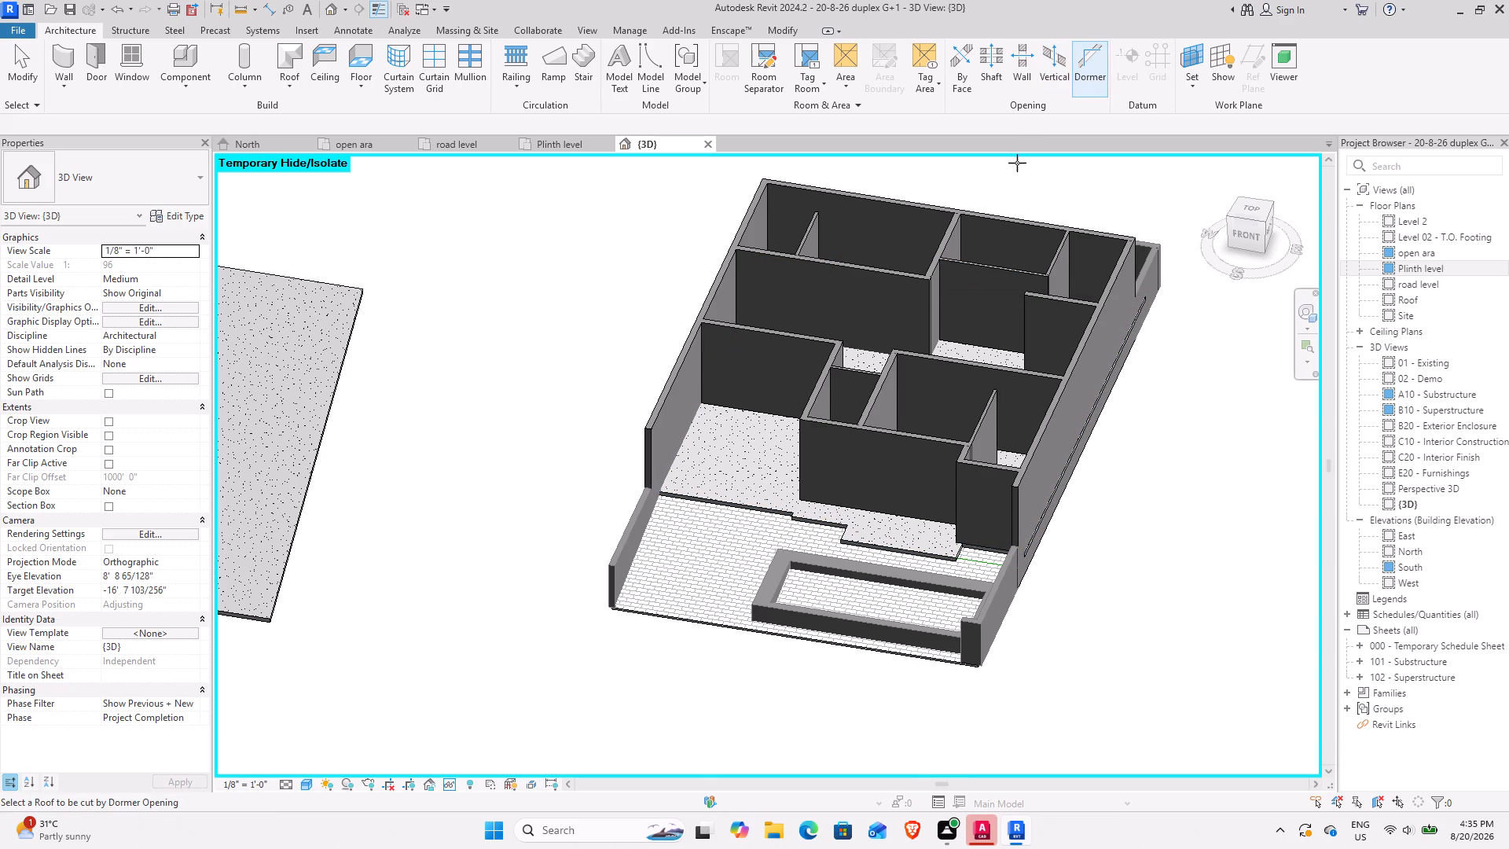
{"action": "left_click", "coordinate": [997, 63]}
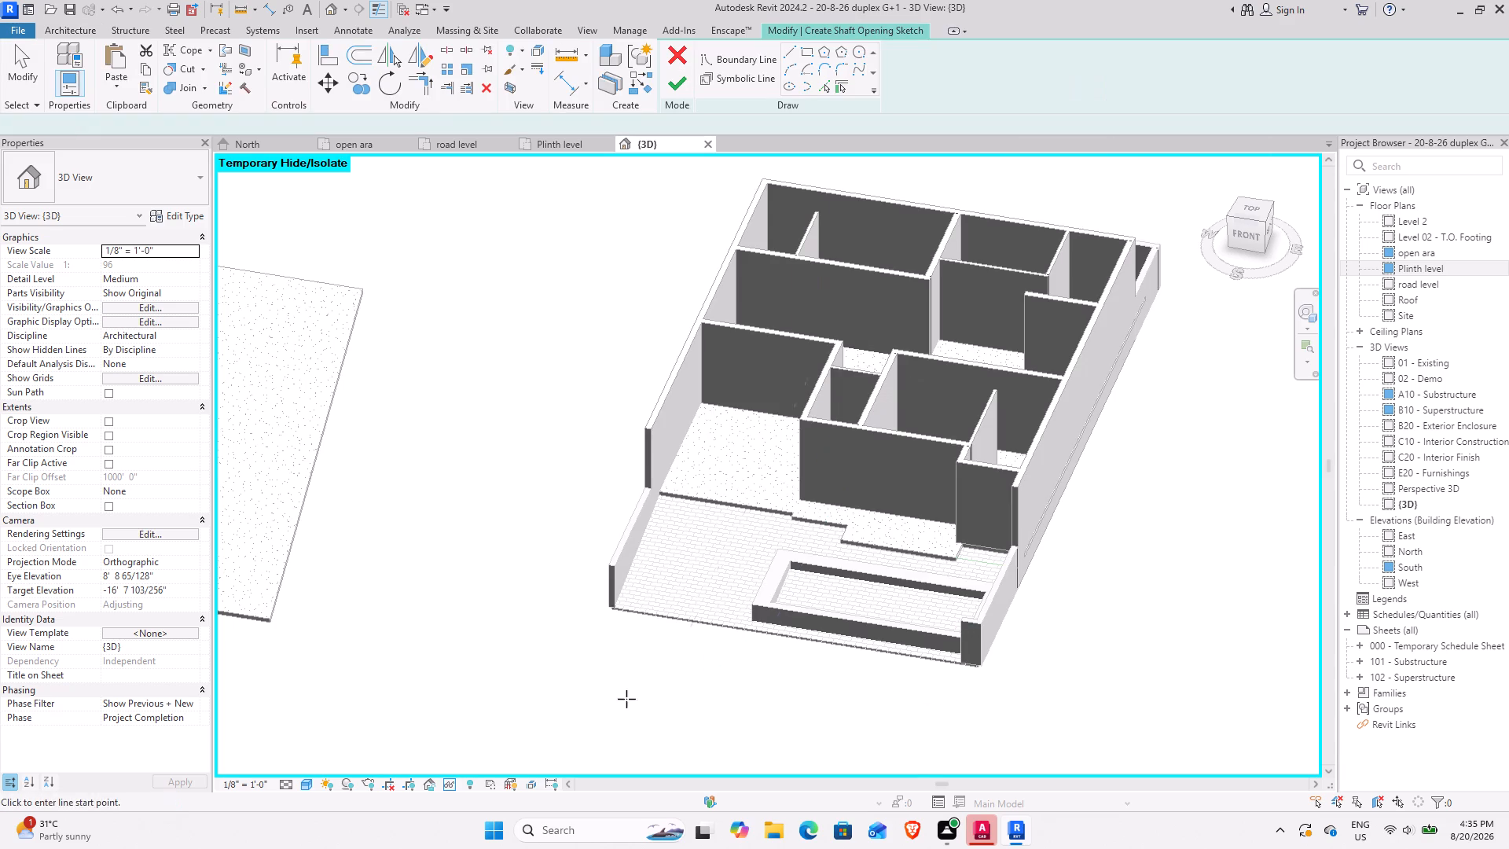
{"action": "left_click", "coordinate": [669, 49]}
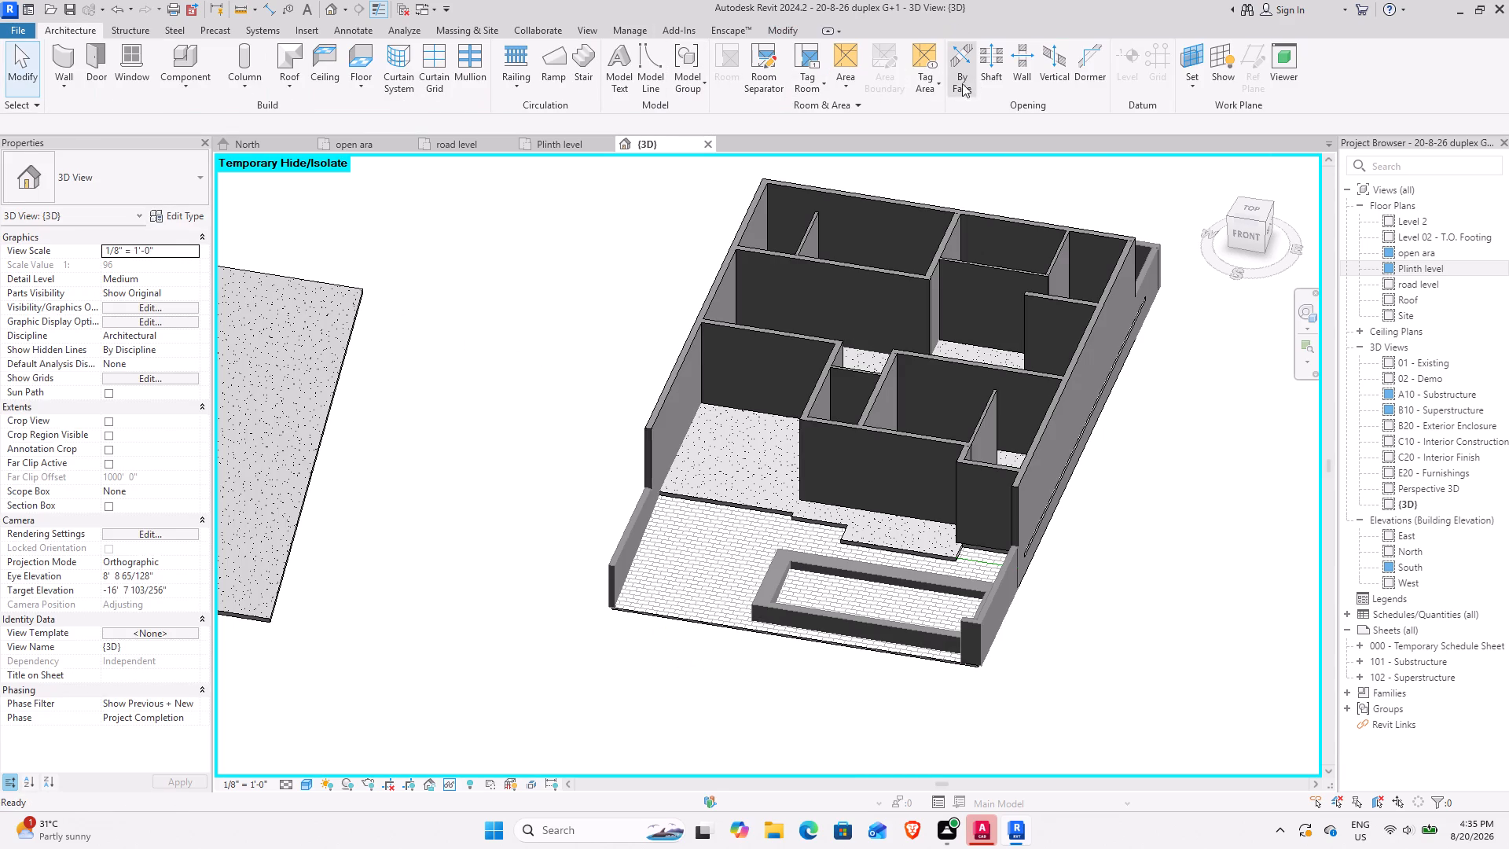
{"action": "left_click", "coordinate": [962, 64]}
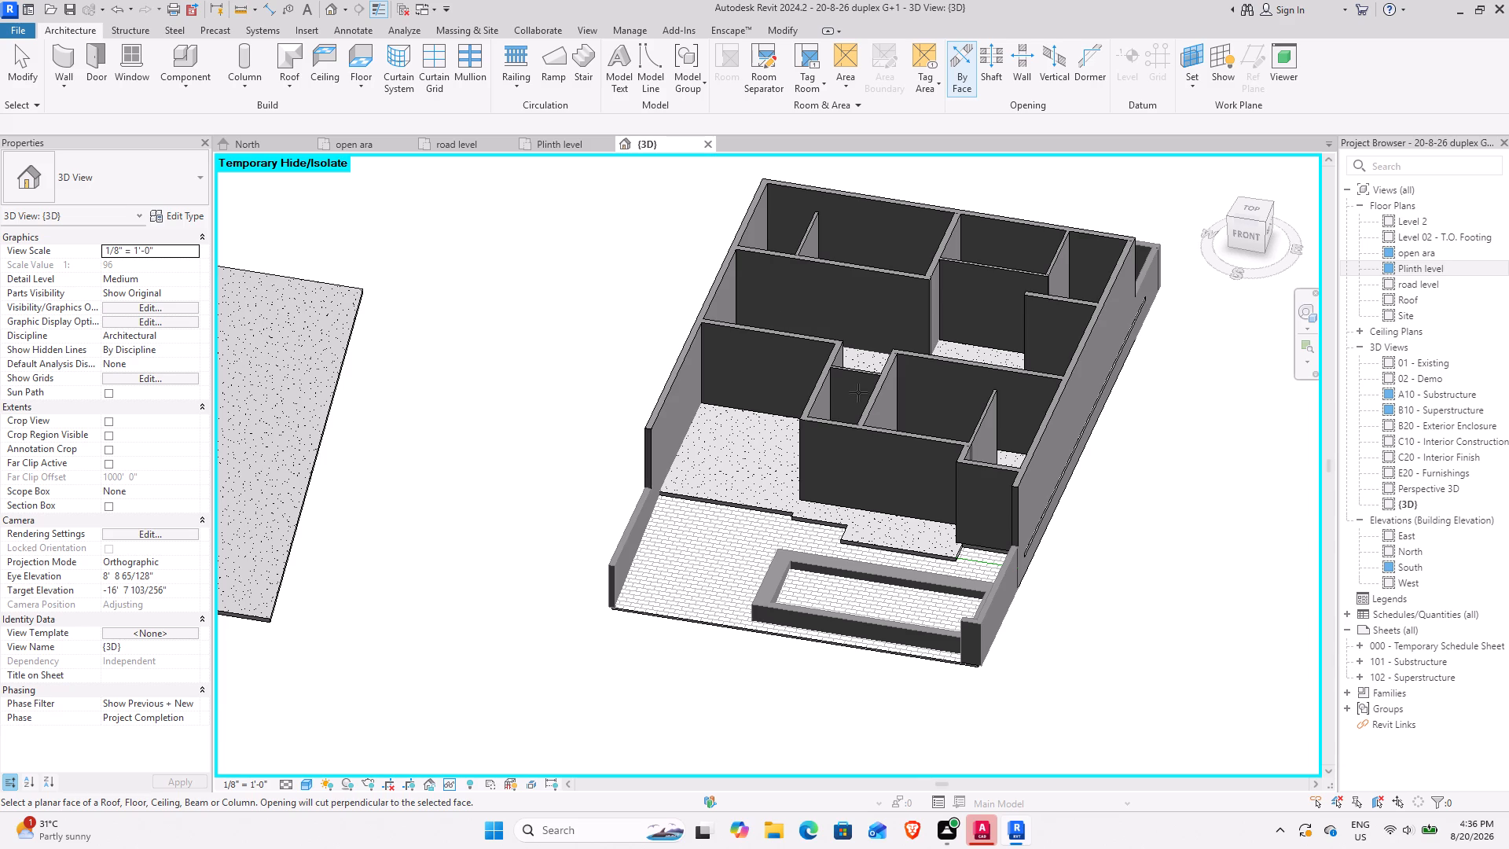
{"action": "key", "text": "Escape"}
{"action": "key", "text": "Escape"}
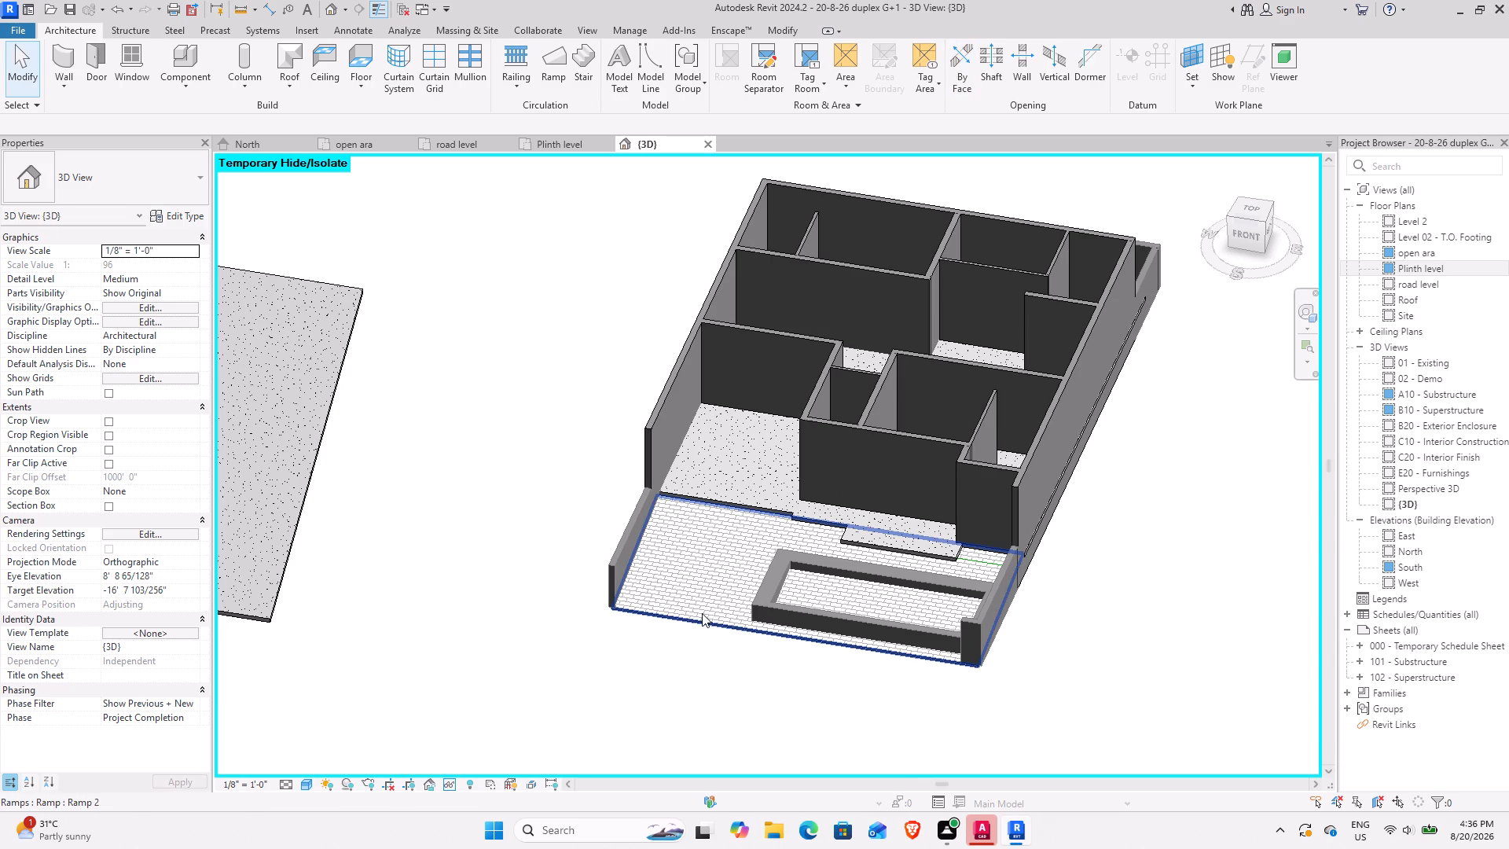
Delete the paved front yard ramp that surrounds the rectangular frame.
{"action": "left_click", "coordinate": [702, 613]}
{"action": "left_click", "coordinate": [488, 86]}
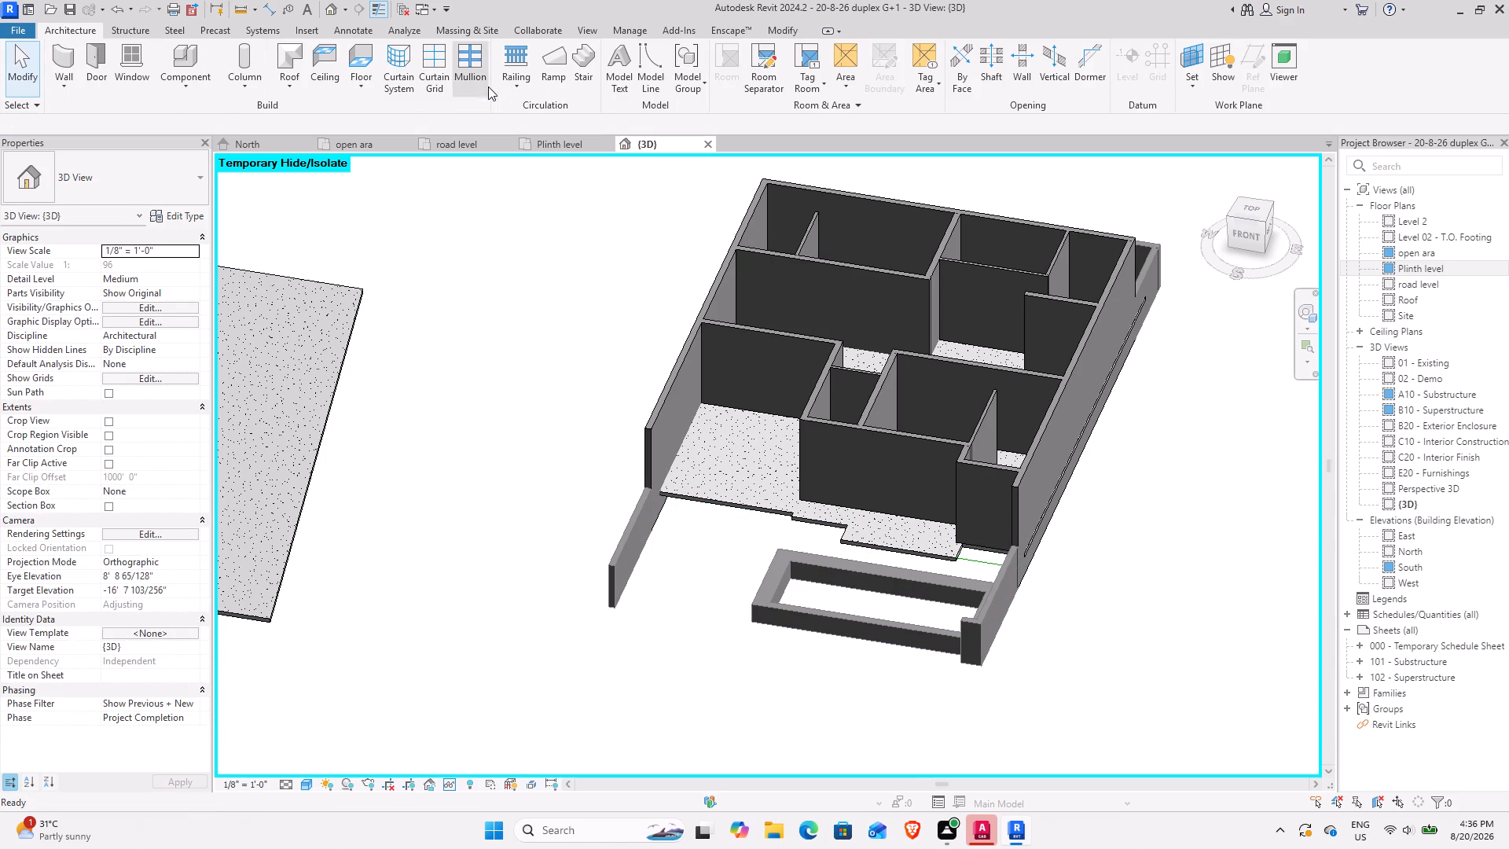
Reset the temporary hide/isolate in the 3D view and inspect the front yard enclosed by its compound walls.
{"action": "type", "text": "hr"}
{"action": "left_click", "coordinate": [710, 698]}
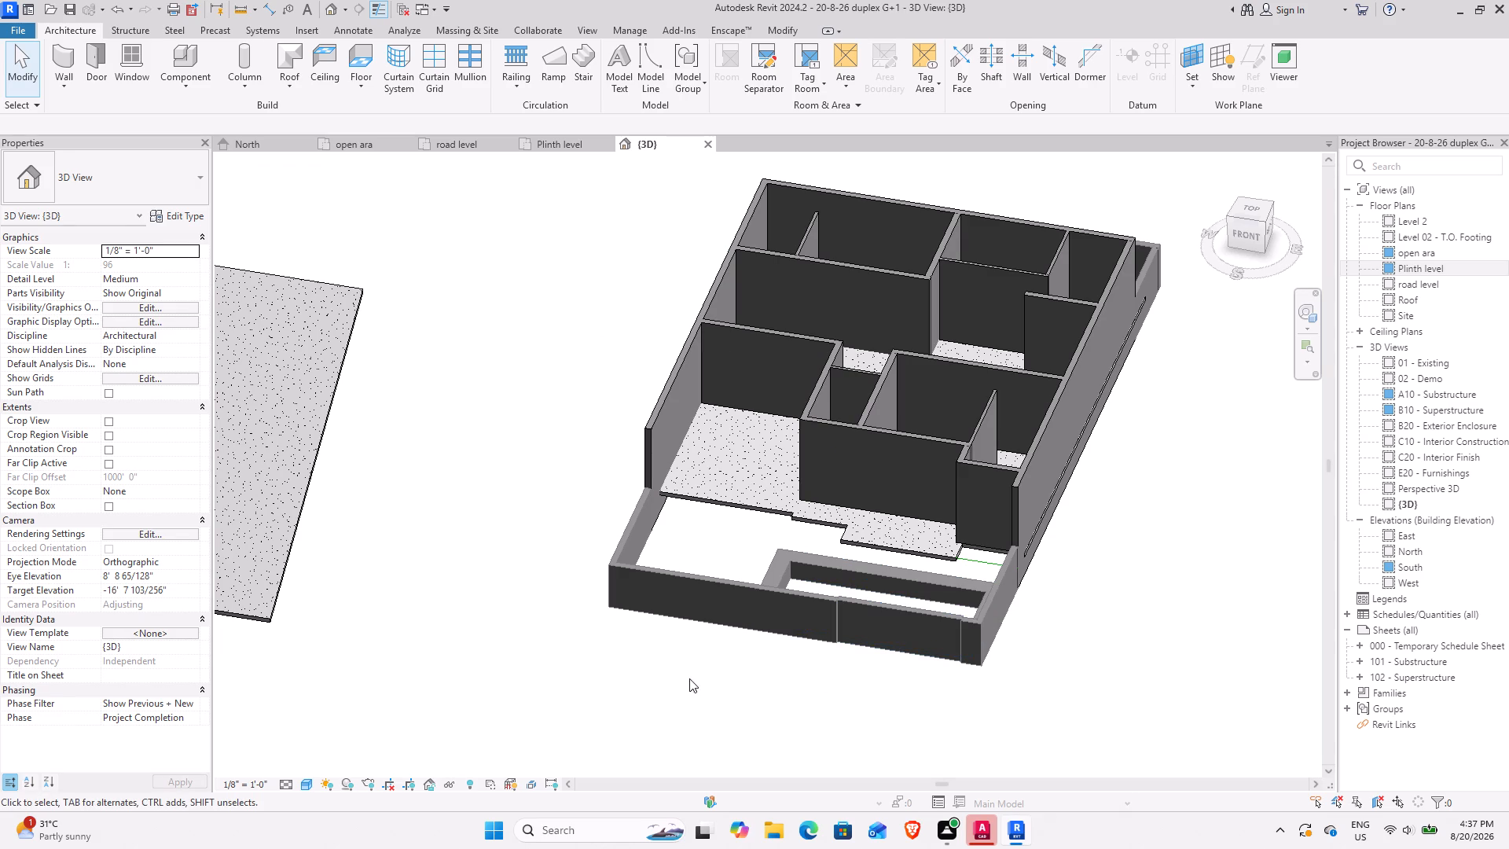
{"action": "middle_click_drag", "start_coordinate": [688, 678], "coordinate": [663, 643]}
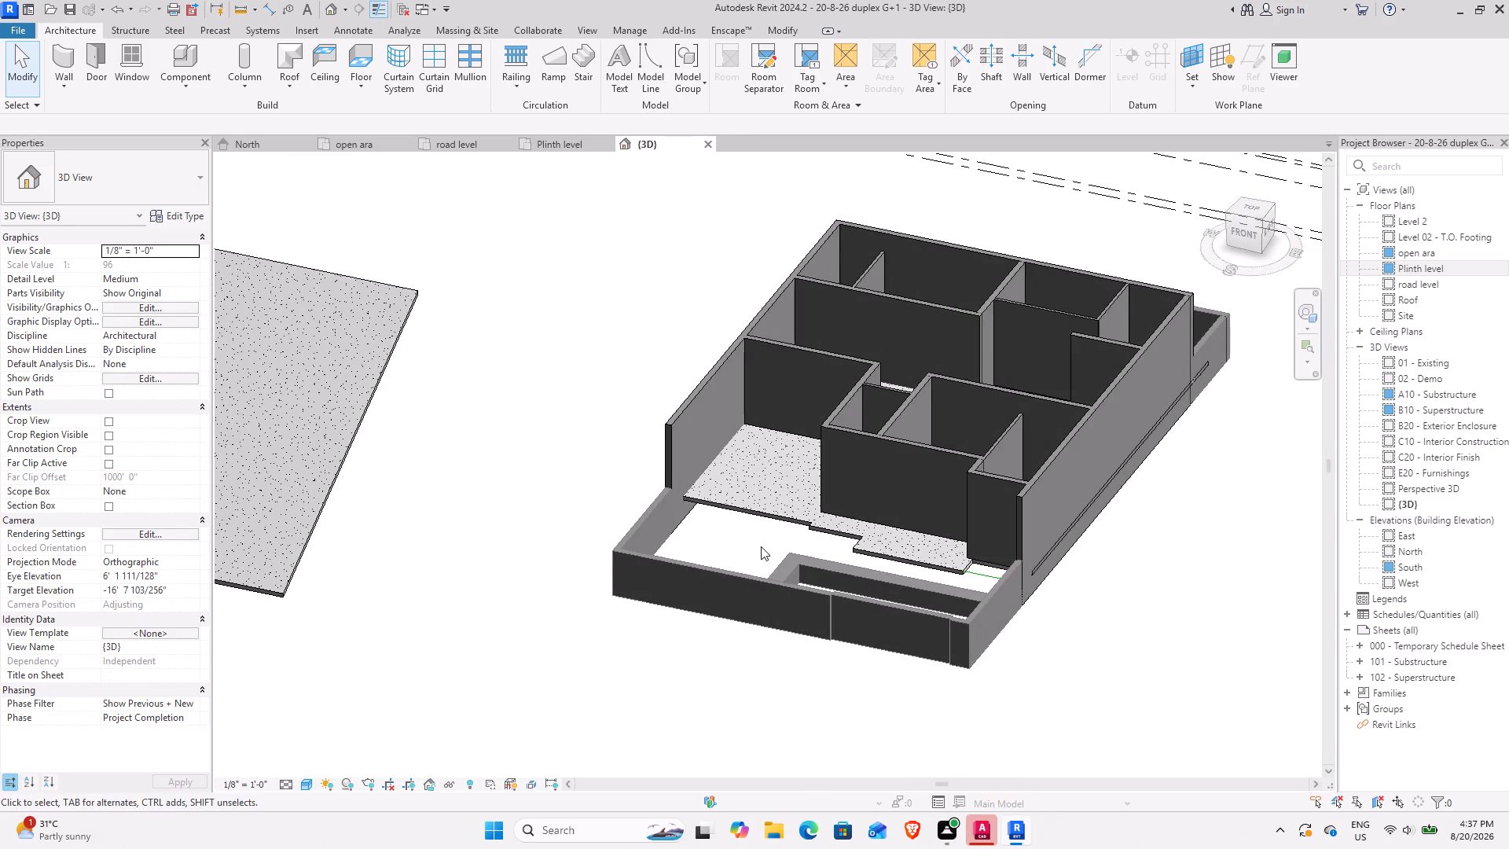
{"action": "scroll", "coordinate": [749, 538], "scroll_direction": "up", "scroll_amount": 2}
{"action": "middle_click_drag", "start_coordinate": [666, 665], "coordinate": [681, 646], "text": "shift"}
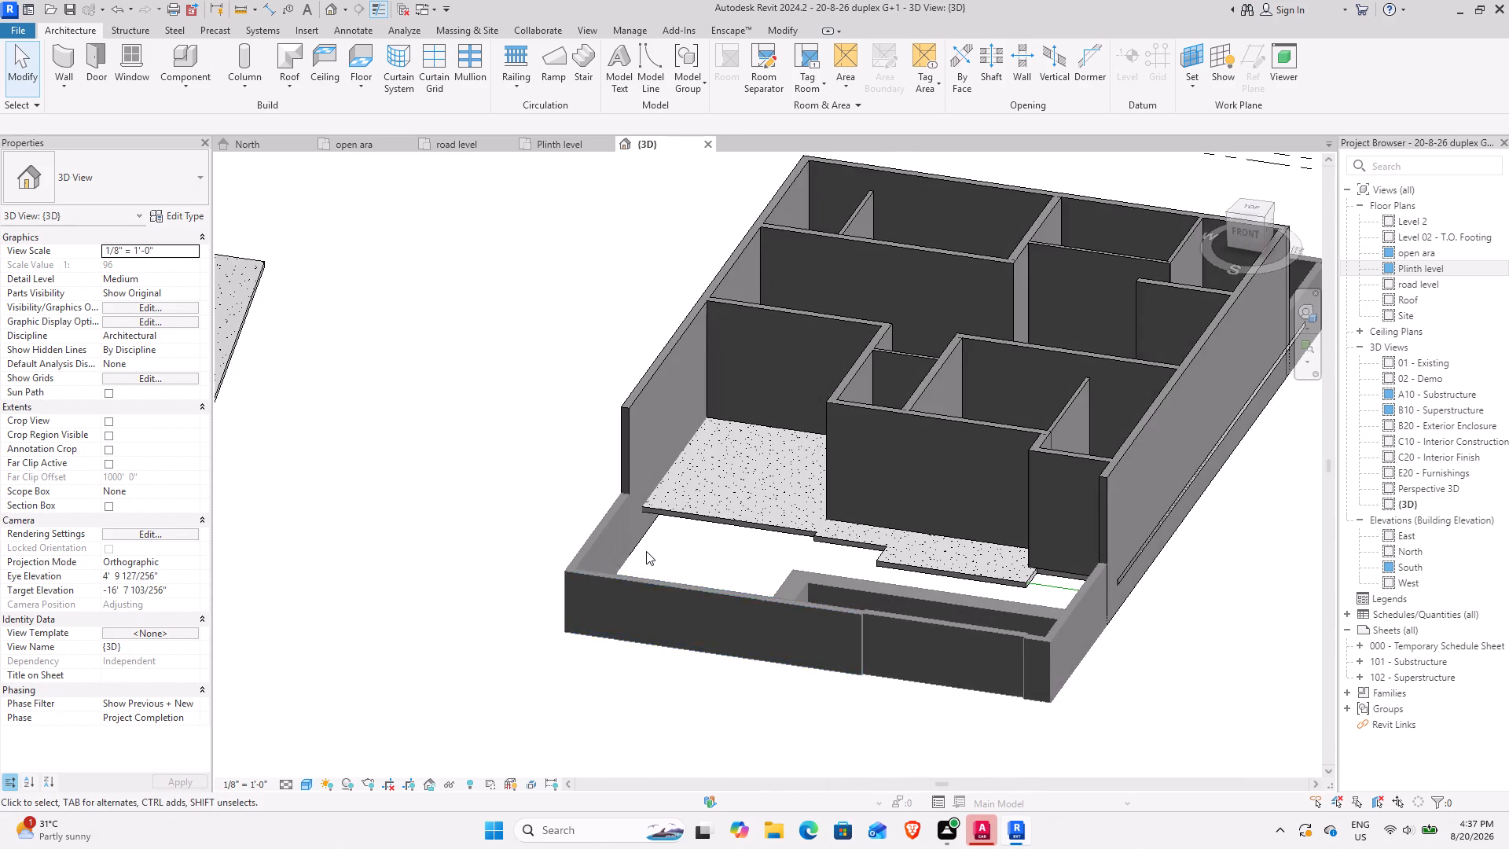
{"action": "scroll", "coordinate": [646, 551], "scroll_direction": "down", "scroll_amount": 2}
{"action": "middle_click_drag", "start_coordinate": [676, 543], "coordinate": [602, 564]}
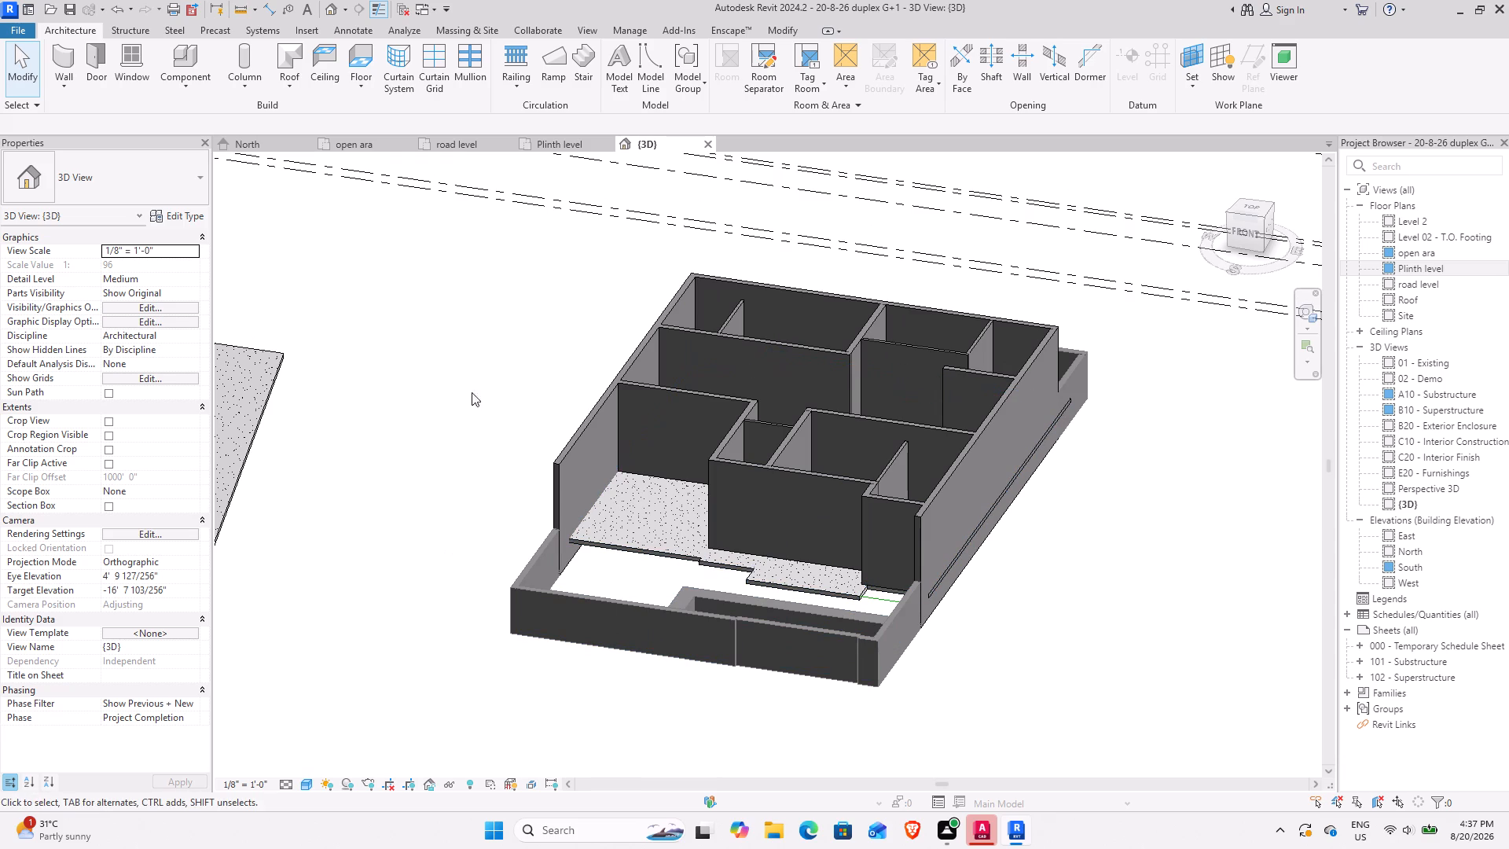
Create a genric Slab - 6" floor over the front yard in the road level plan, about 43'-6" by 19'-10".
{"action": "left_click", "coordinate": [360, 68]}
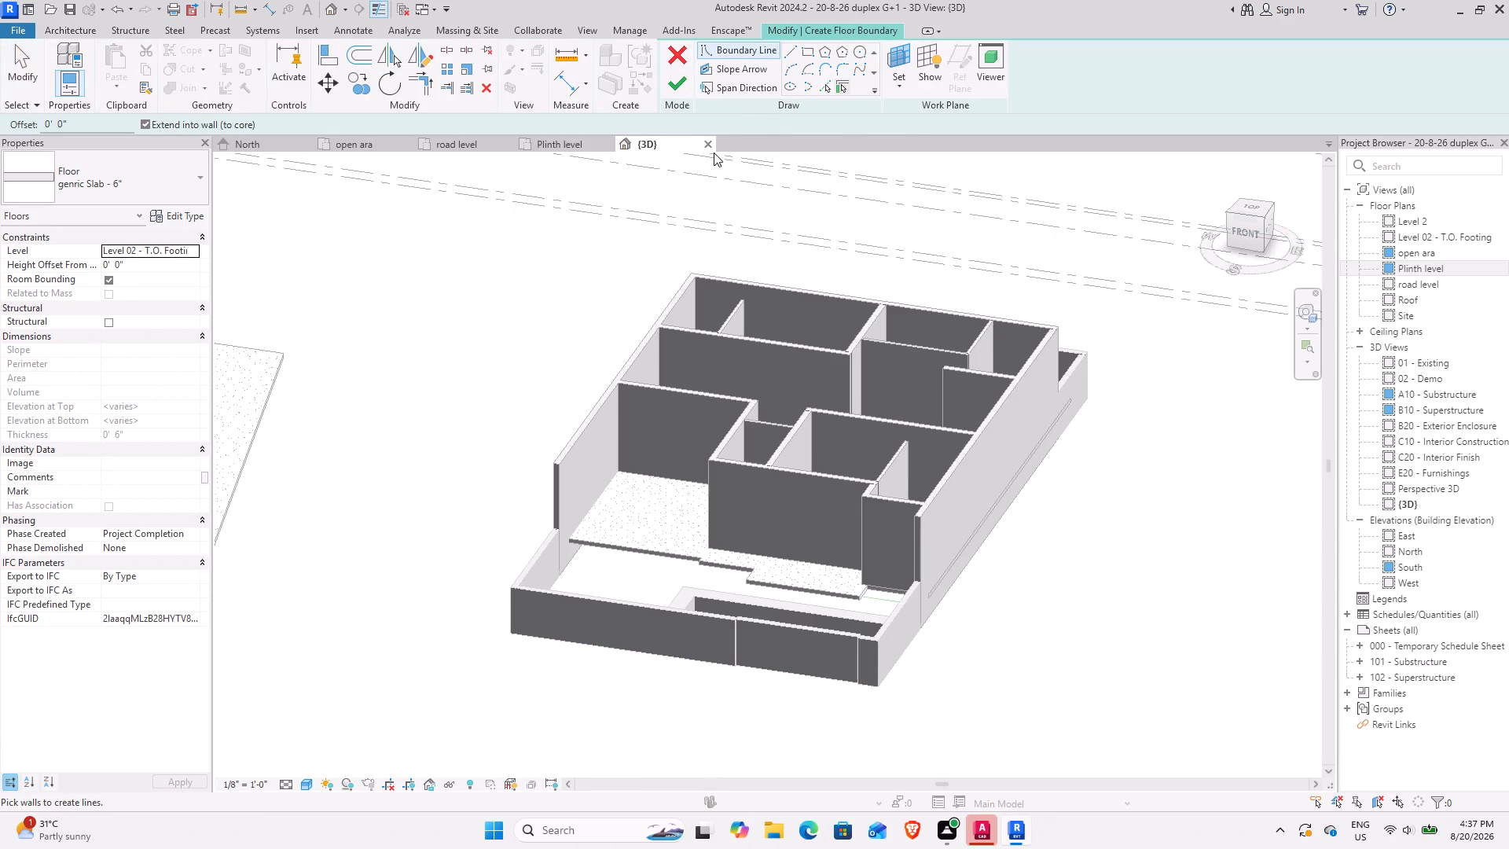
{"action": "left_click", "coordinate": [463, 145]}
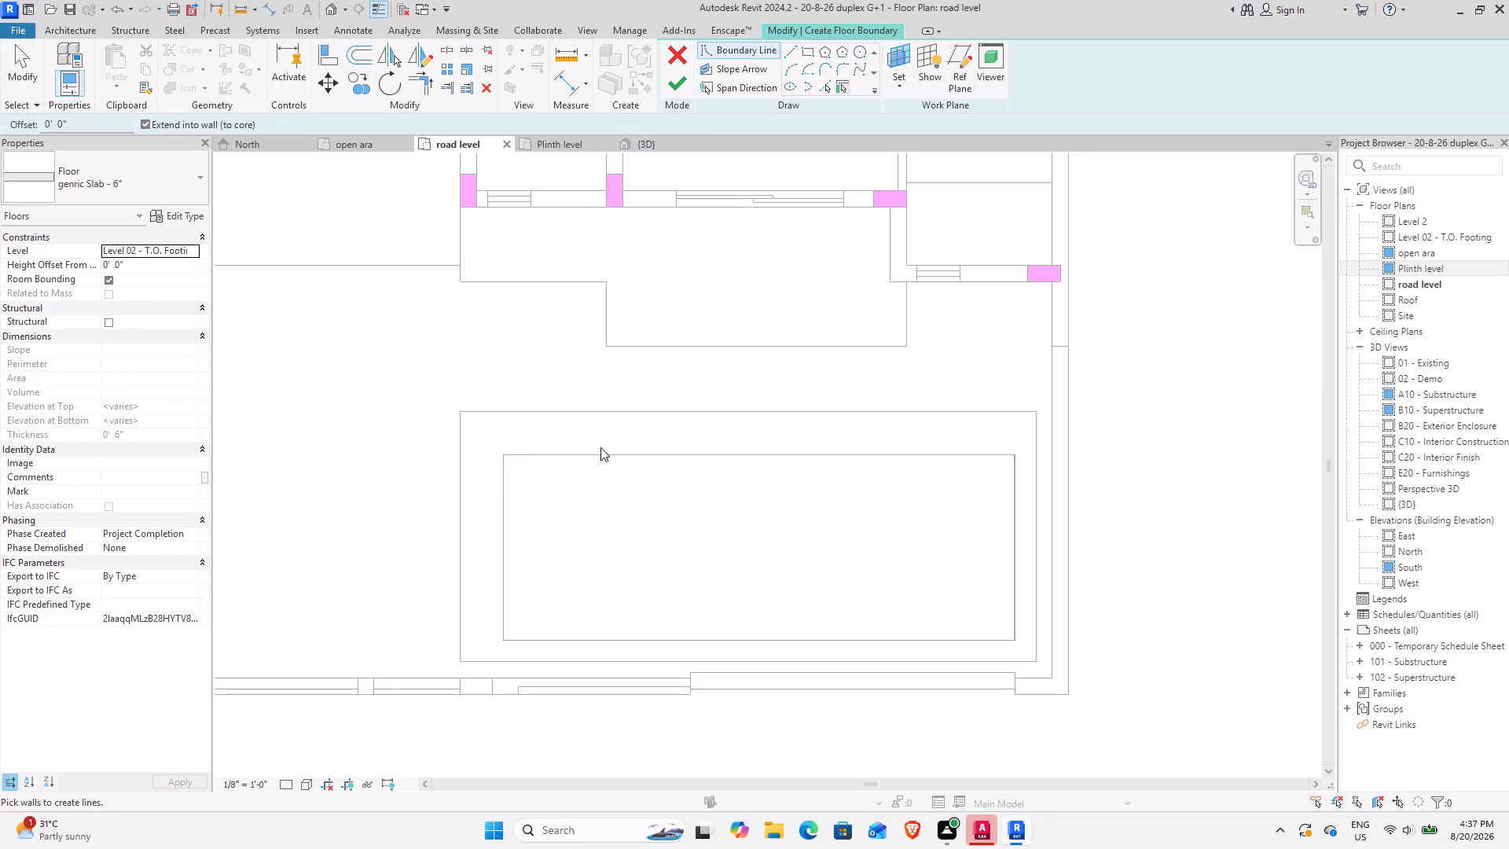
{"action": "scroll", "coordinate": [456, 565], "scroll_direction": "down", "scroll_amount": 2}
{"action": "middle_click_drag", "start_coordinate": [414, 565], "coordinate": [706, 560]}
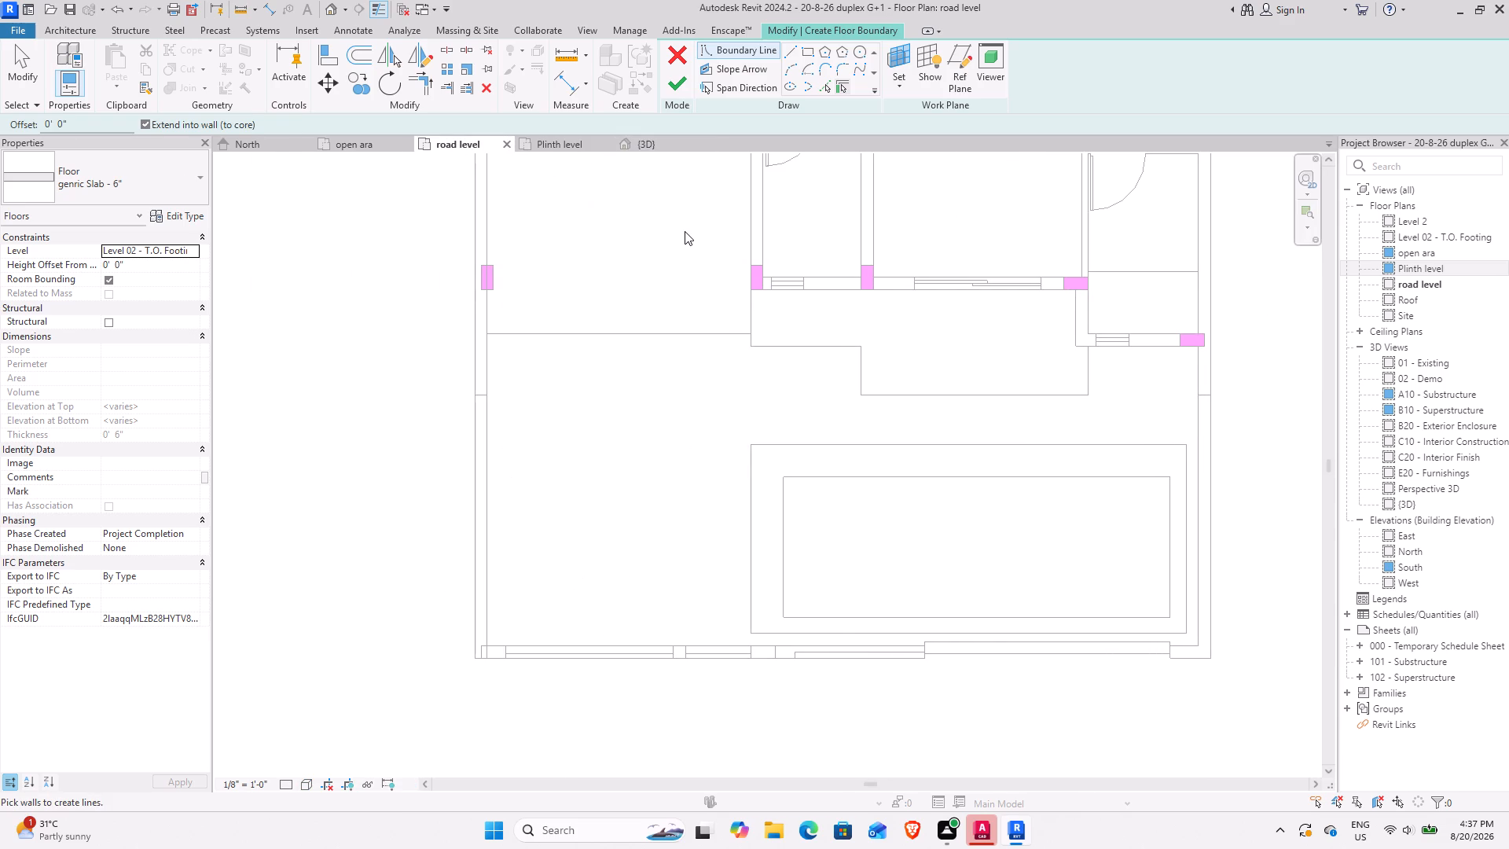
{"action": "left_click", "coordinate": [812, 46]}
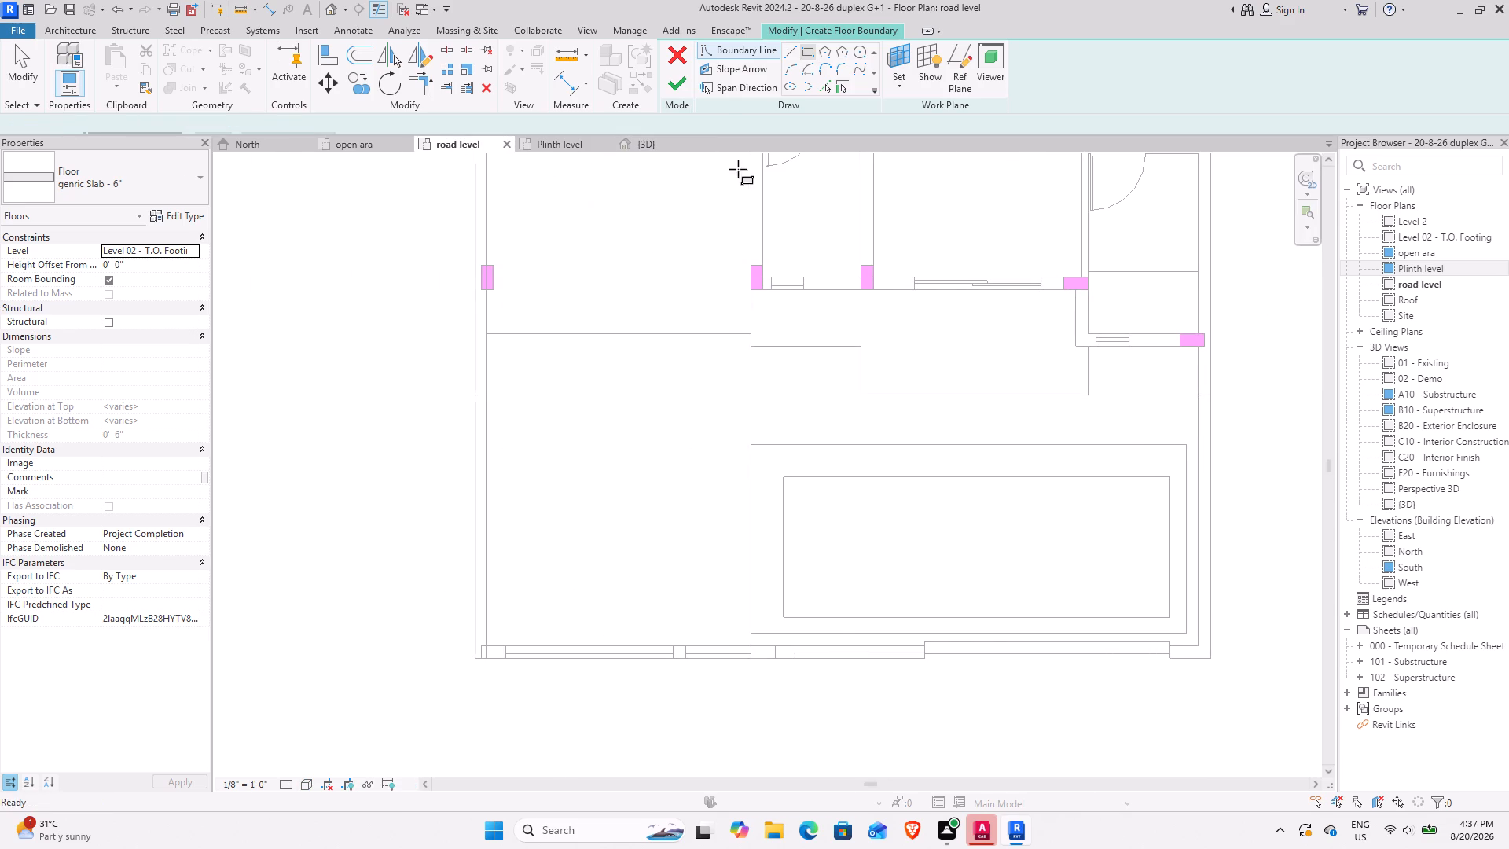
{"action": "left_click", "coordinate": [486, 332]}
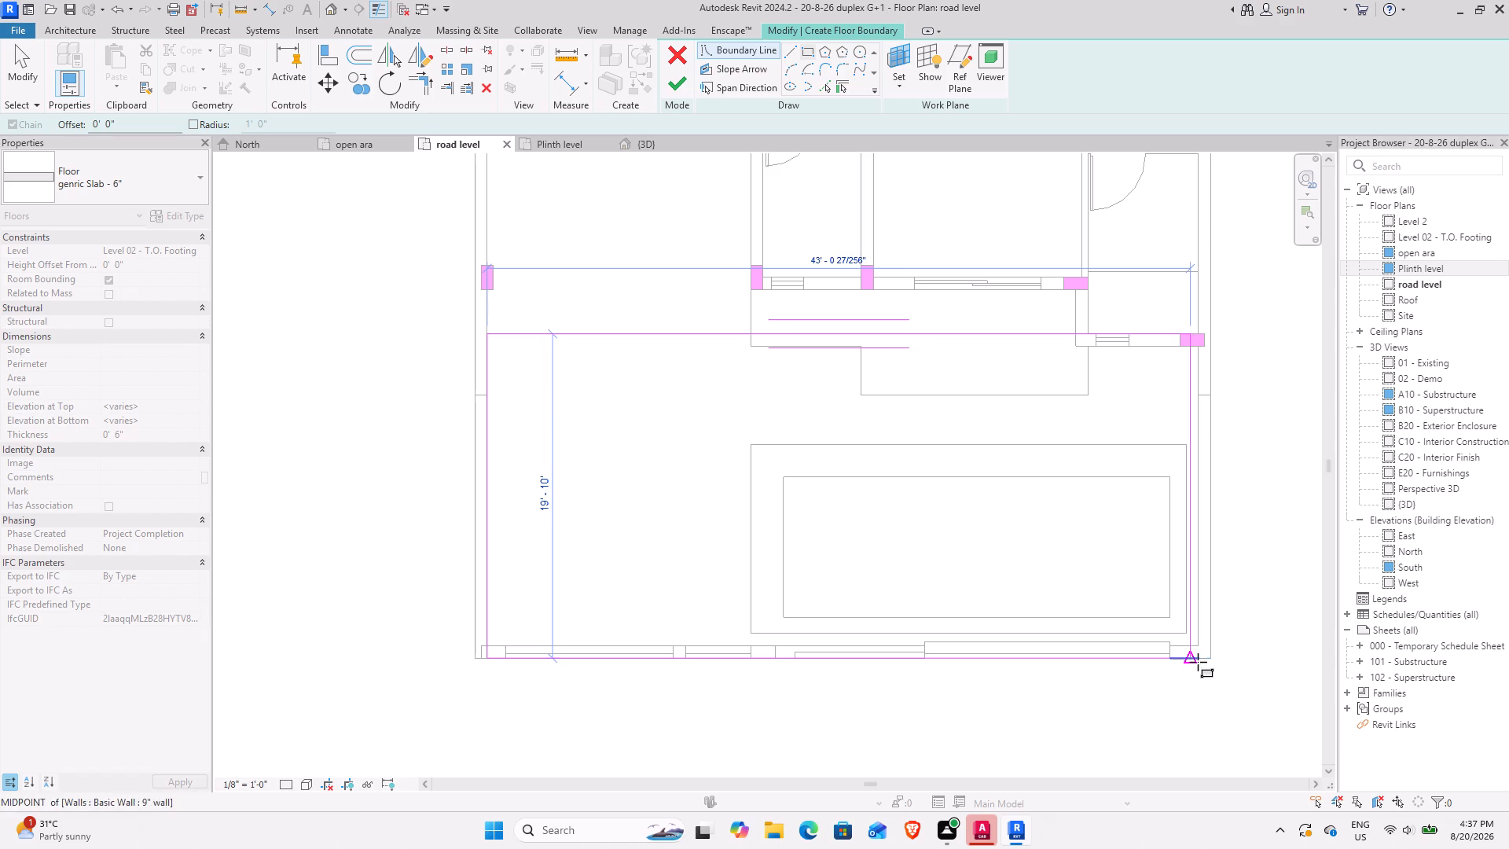
{"action": "left_click", "coordinate": [1200, 662]}
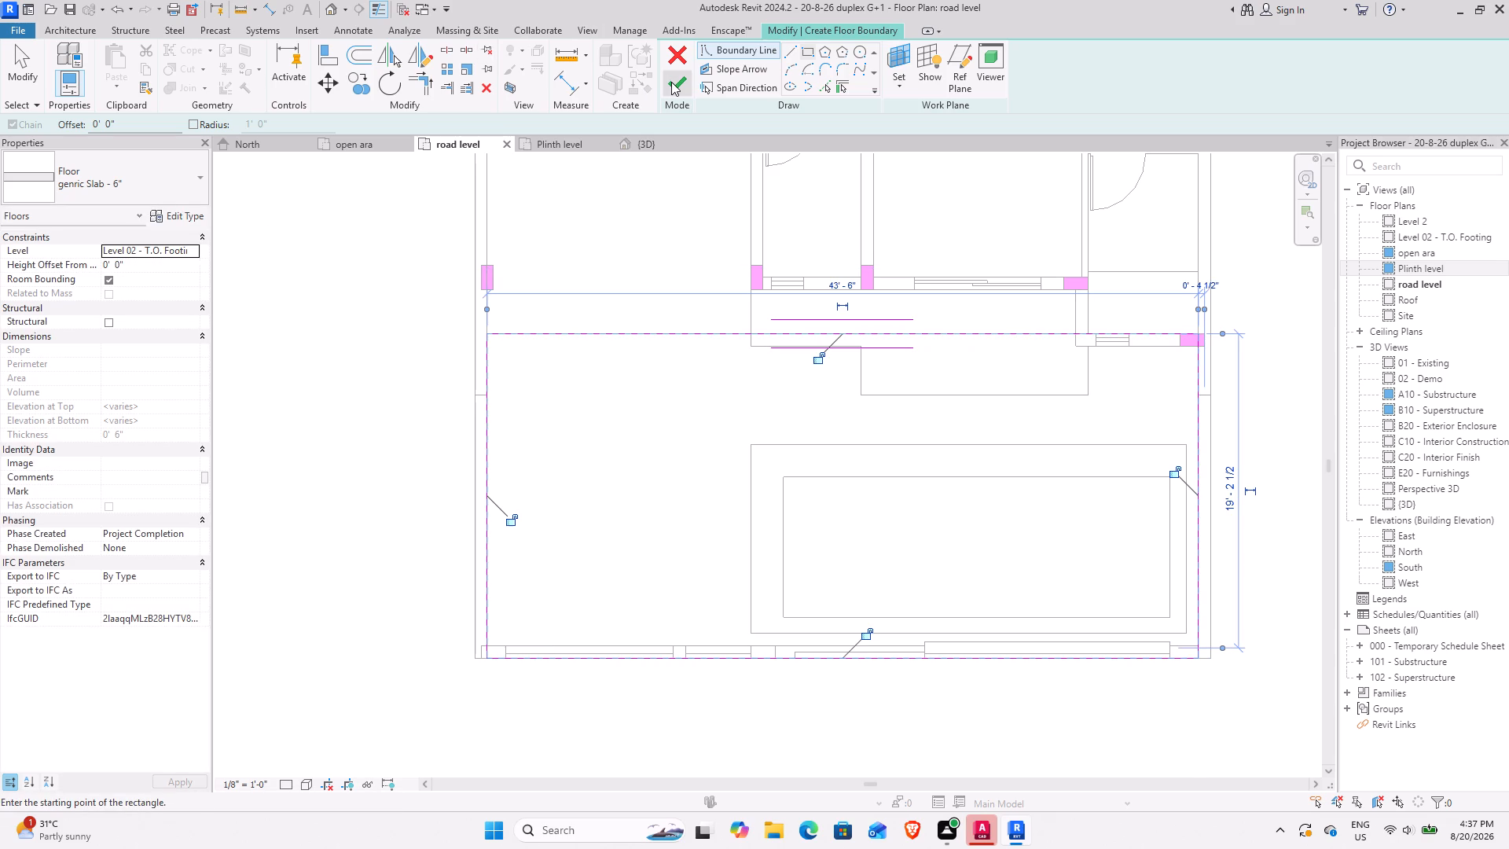
{"action": "left_click", "coordinate": [671, 82]}
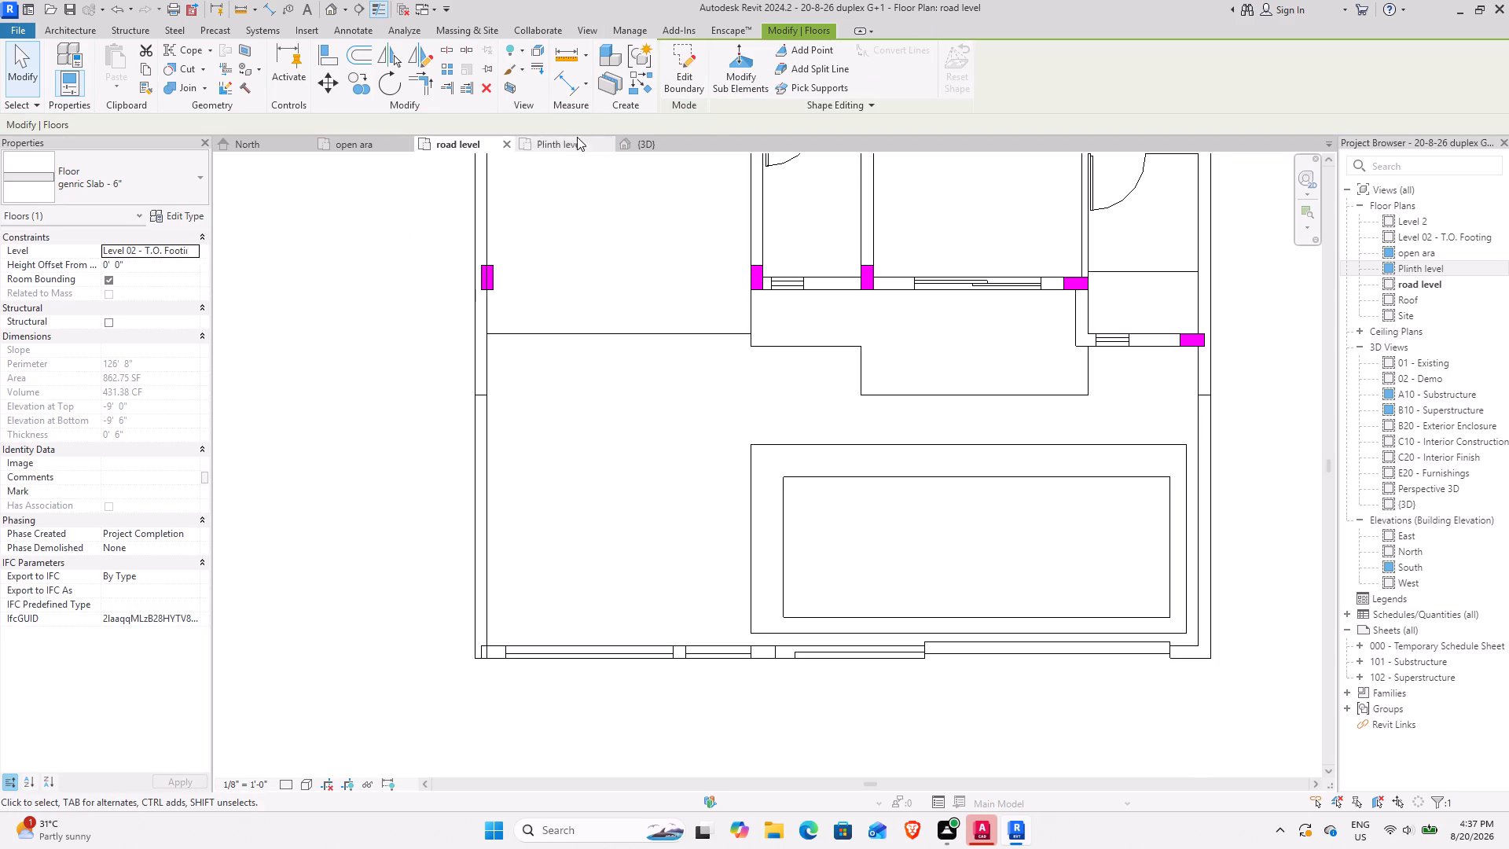
Set the new front yard floor's level constraint to road level.
{"action": "left_click", "coordinate": [653, 138]}
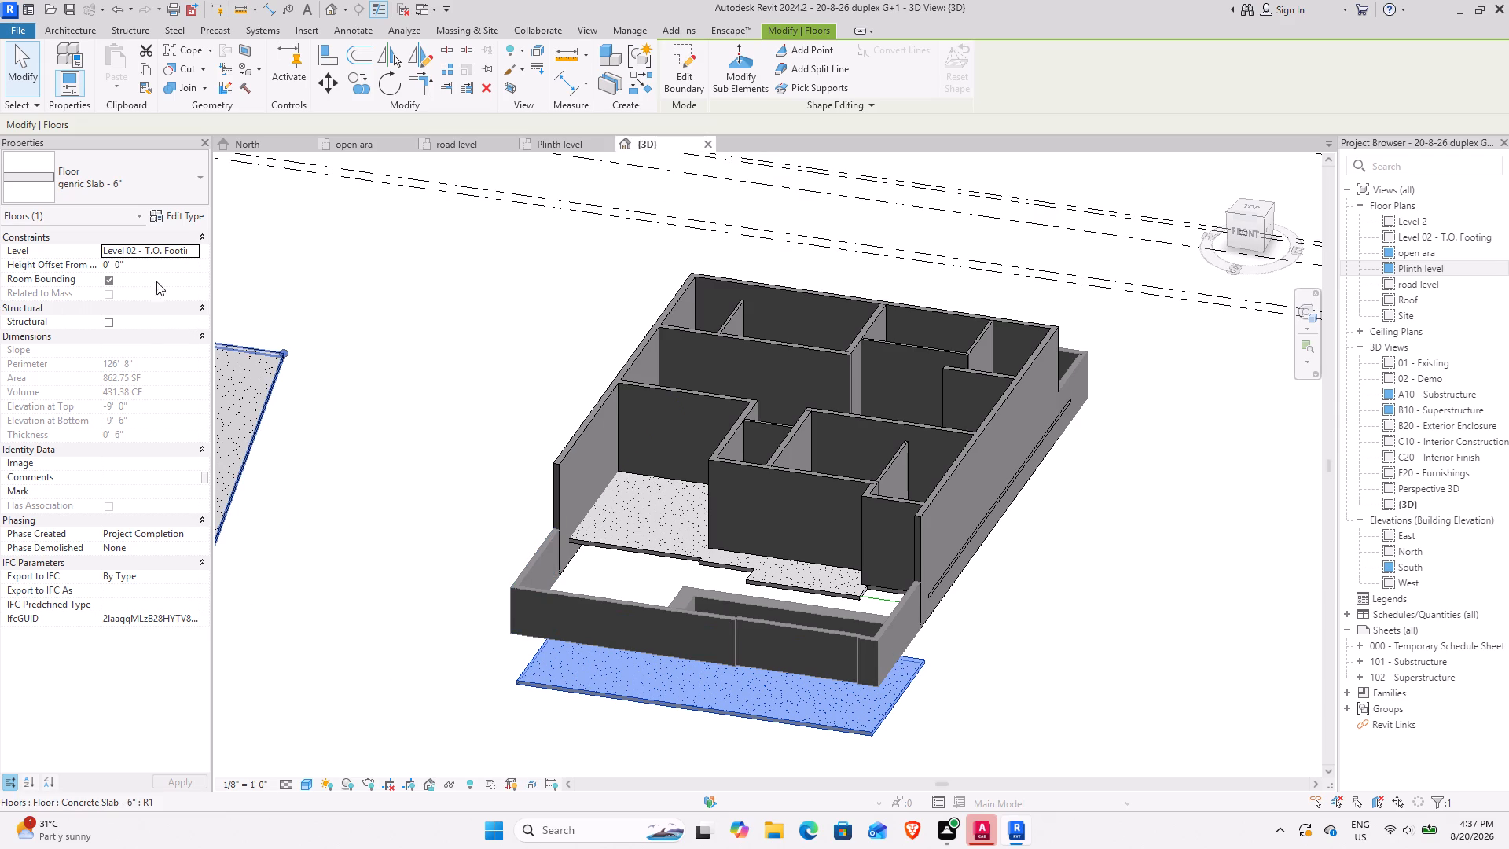
{"action": "left_click", "coordinate": [197, 248]}
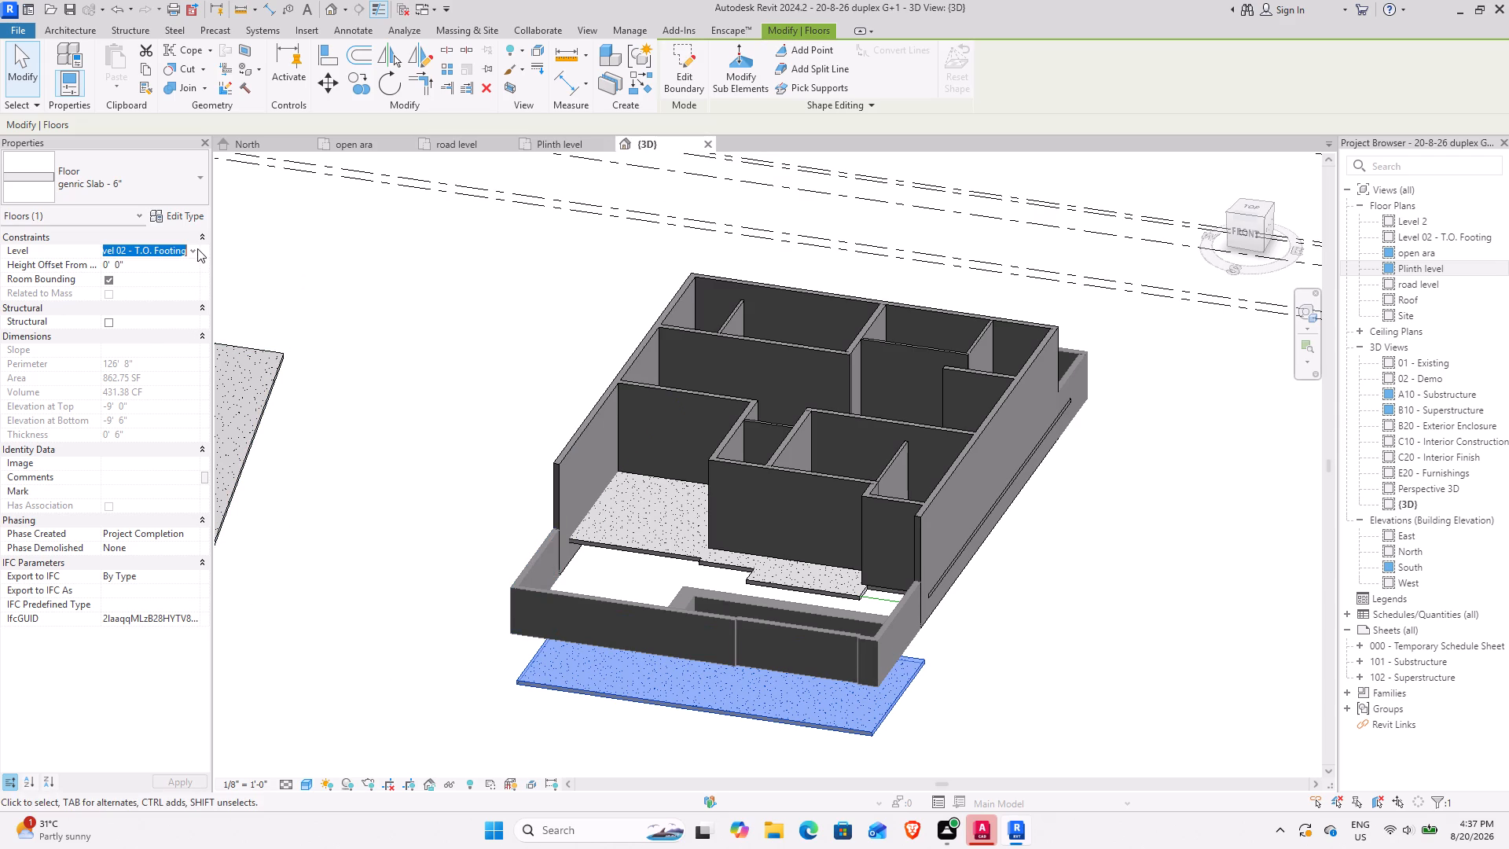
{"action": "left_click", "coordinate": [138, 288]}
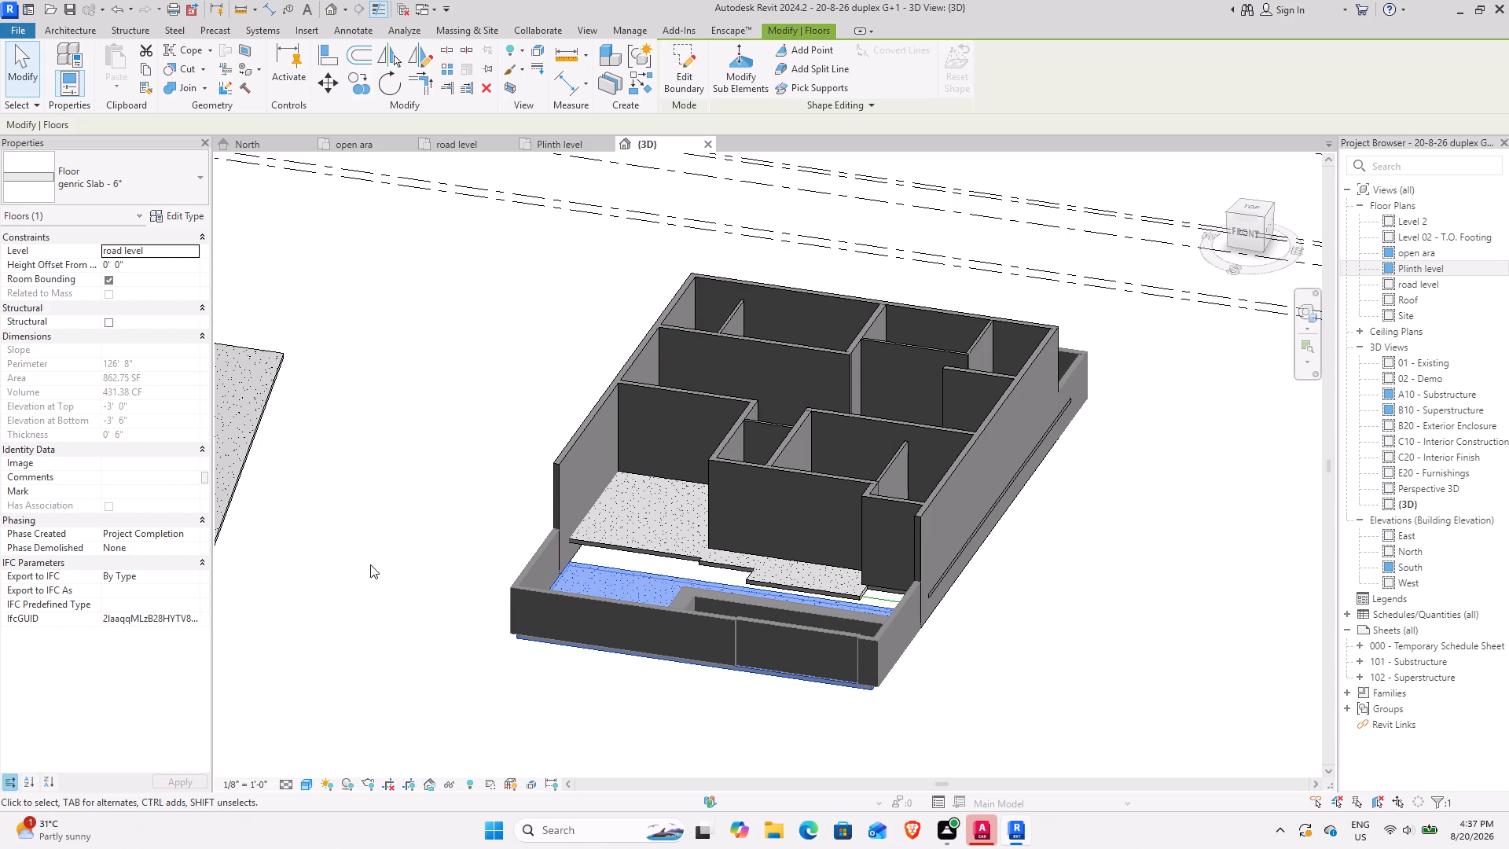
Slope the front yard floor by setting the elevation of its edge along the house to -6".
{"action": "middle_click_drag", "start_coordinate": [367, 569], "coordinate": [475, 454], "text": "shift"}
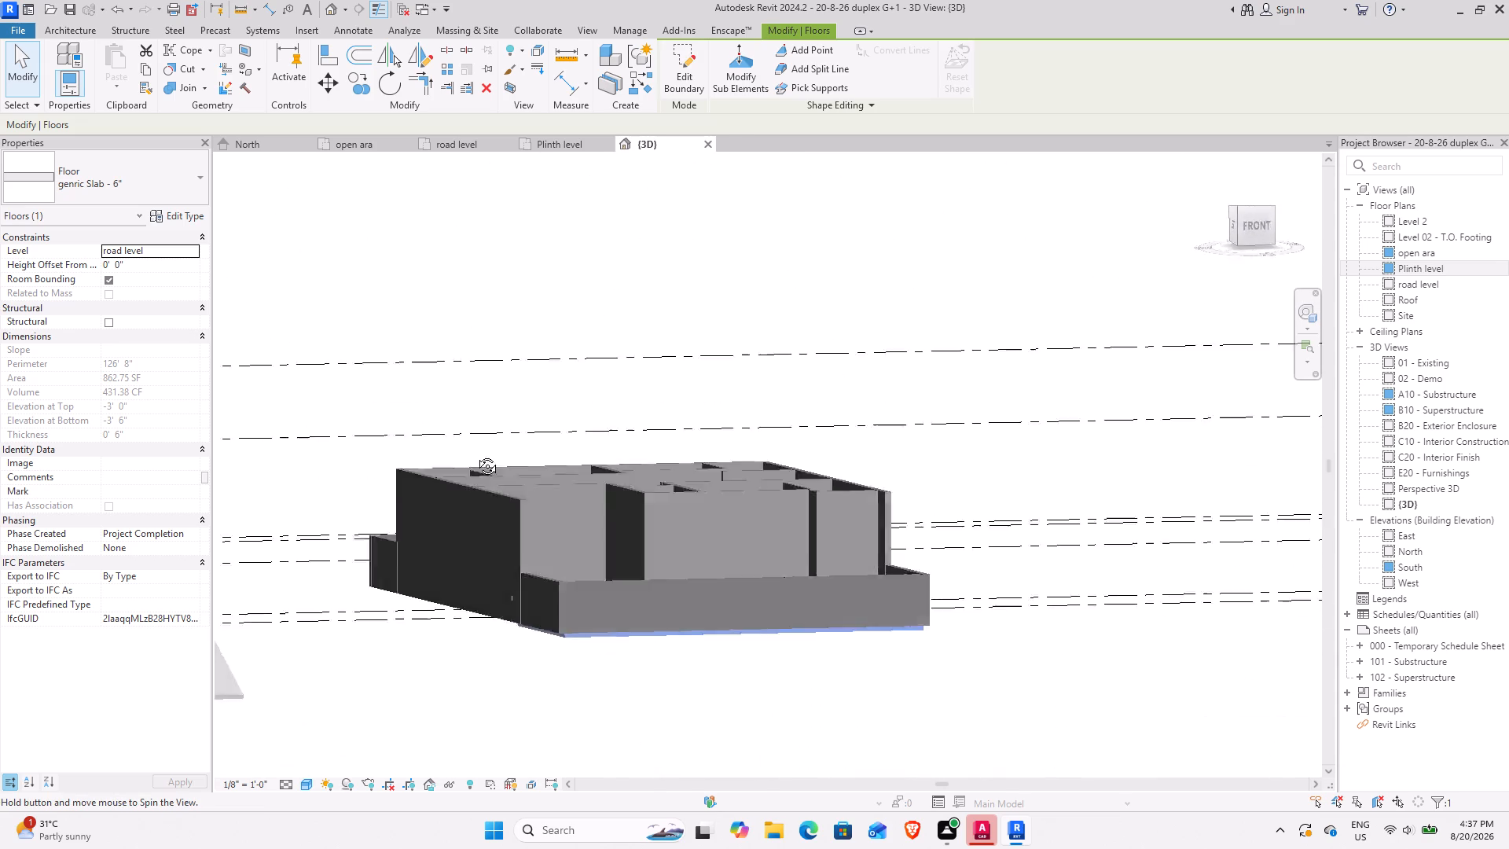
{"action": "middle_click_drag", "start_coordinate": [475, 454], "coordinate": [389, 627], "text": "shift"}
{"action": "scroll", "coordinate": [673, 616], "scroll_direction": "up", "scroll_amount": 2}
{"action": "scroll", "coordinate": [387, 641], "scroll_direction": "down", "scroll_amount": 3}
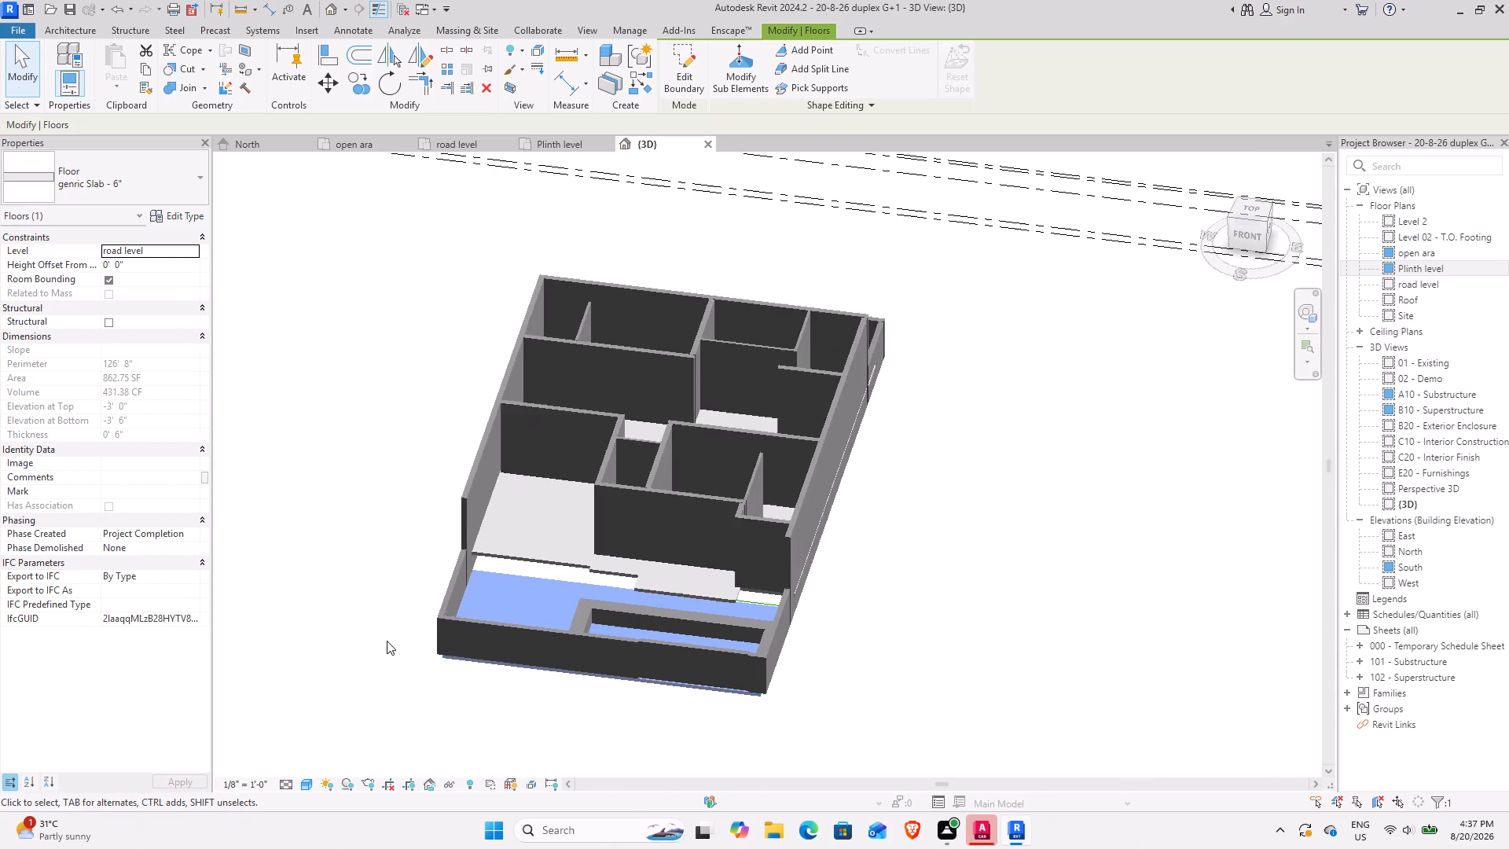
{"action": "middle_click_drag", "start_coordinate": [444, 652], "coordinate": [554, 660]}
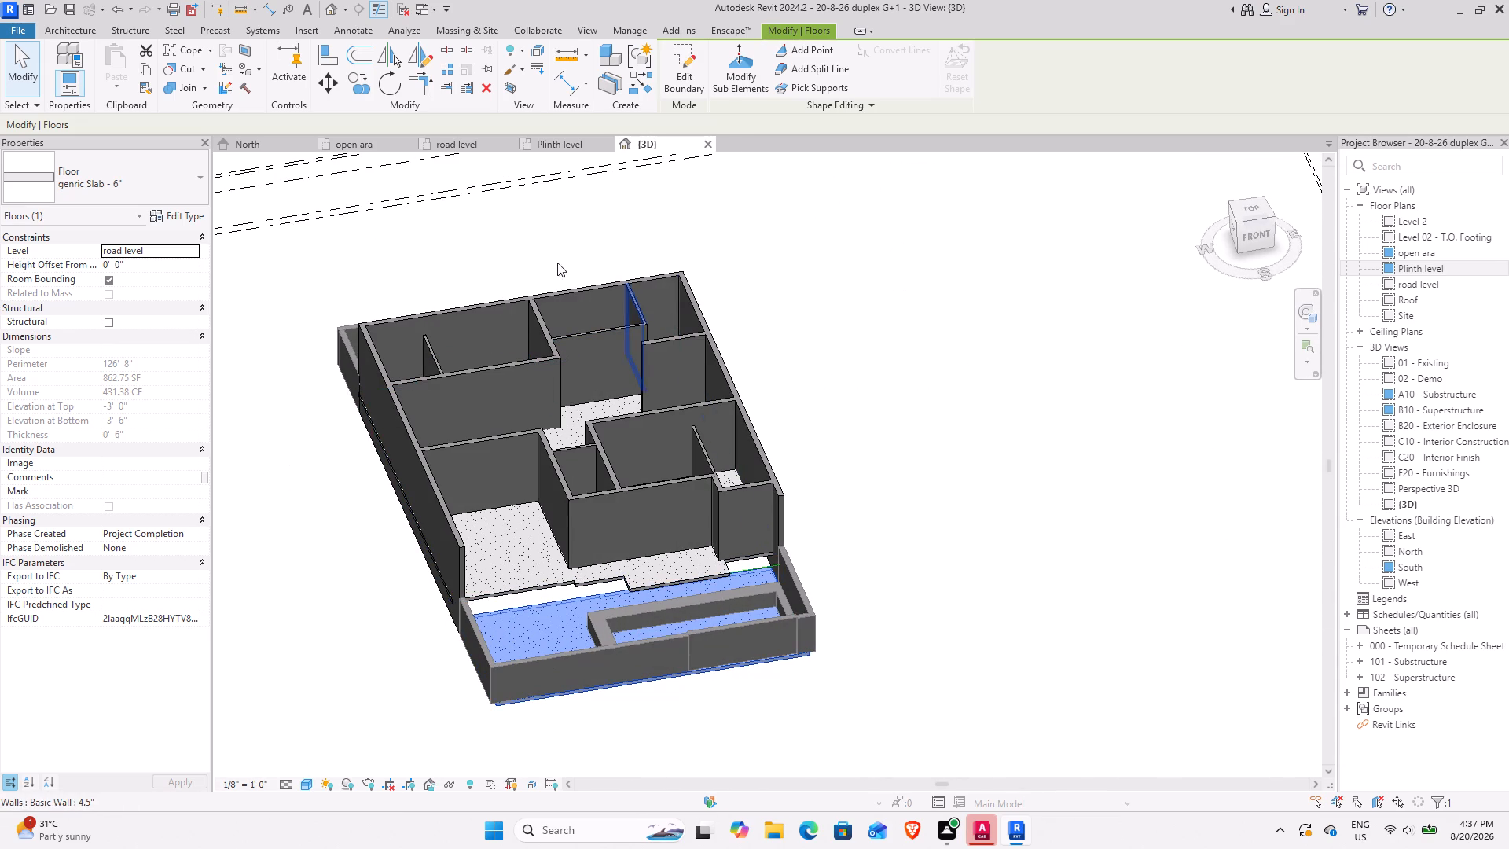
{"action": "left_click", "coordinate": [747, 75]}
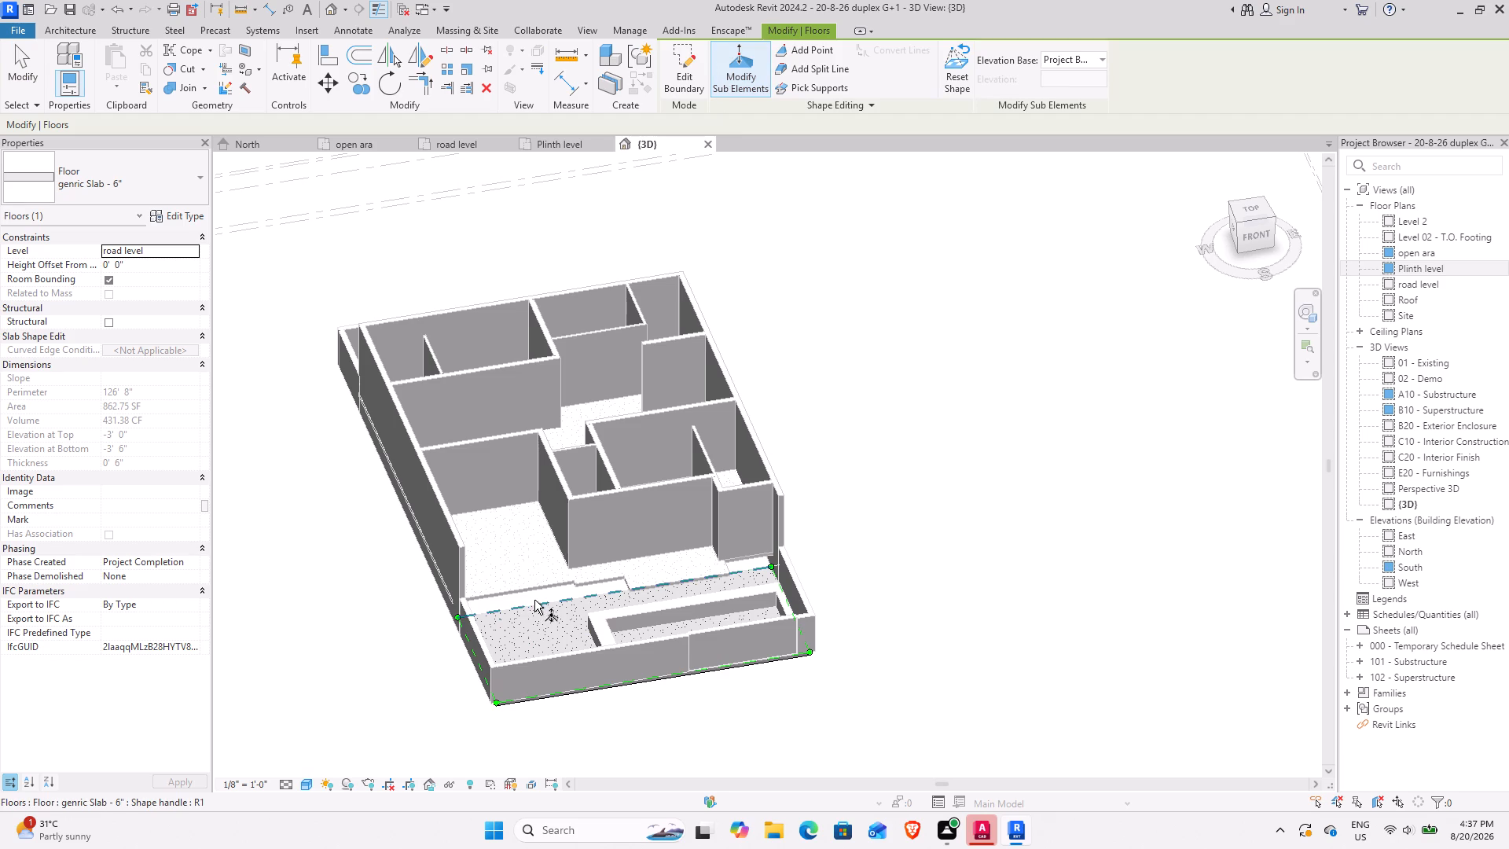
{"action": "left_click", "coordinate": [534, 600]}
{"action": "left_click", "coordinate": [636, 589]}
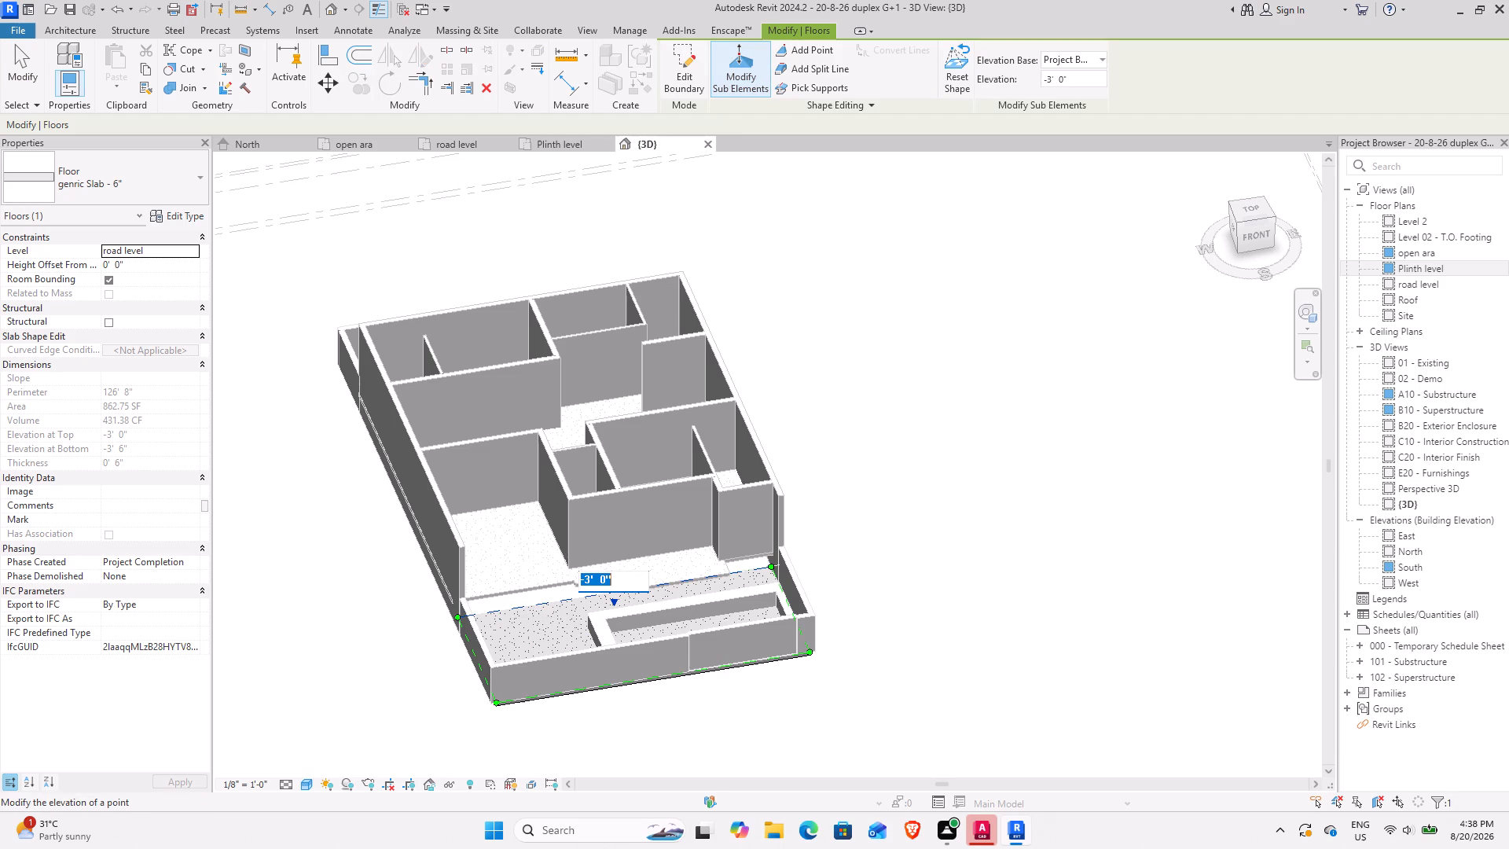
{"action": "type", "text": "-6"}
{"action": "key", "text": "shift+quotedbl"}
{"action": "key", "text": "Return"}
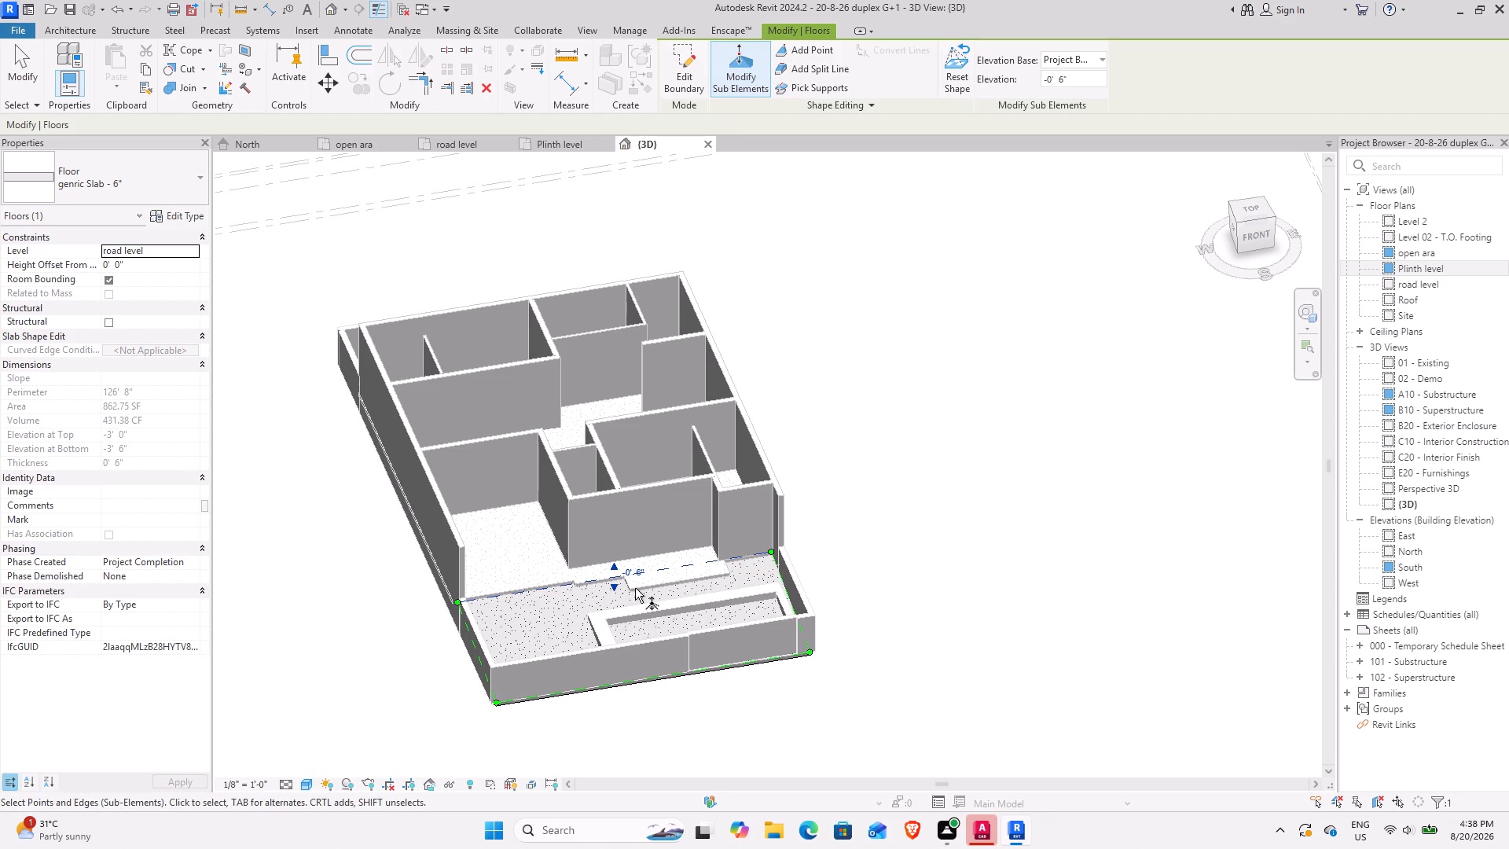
{"action": "left_click", "coordinate": [836, 548]}
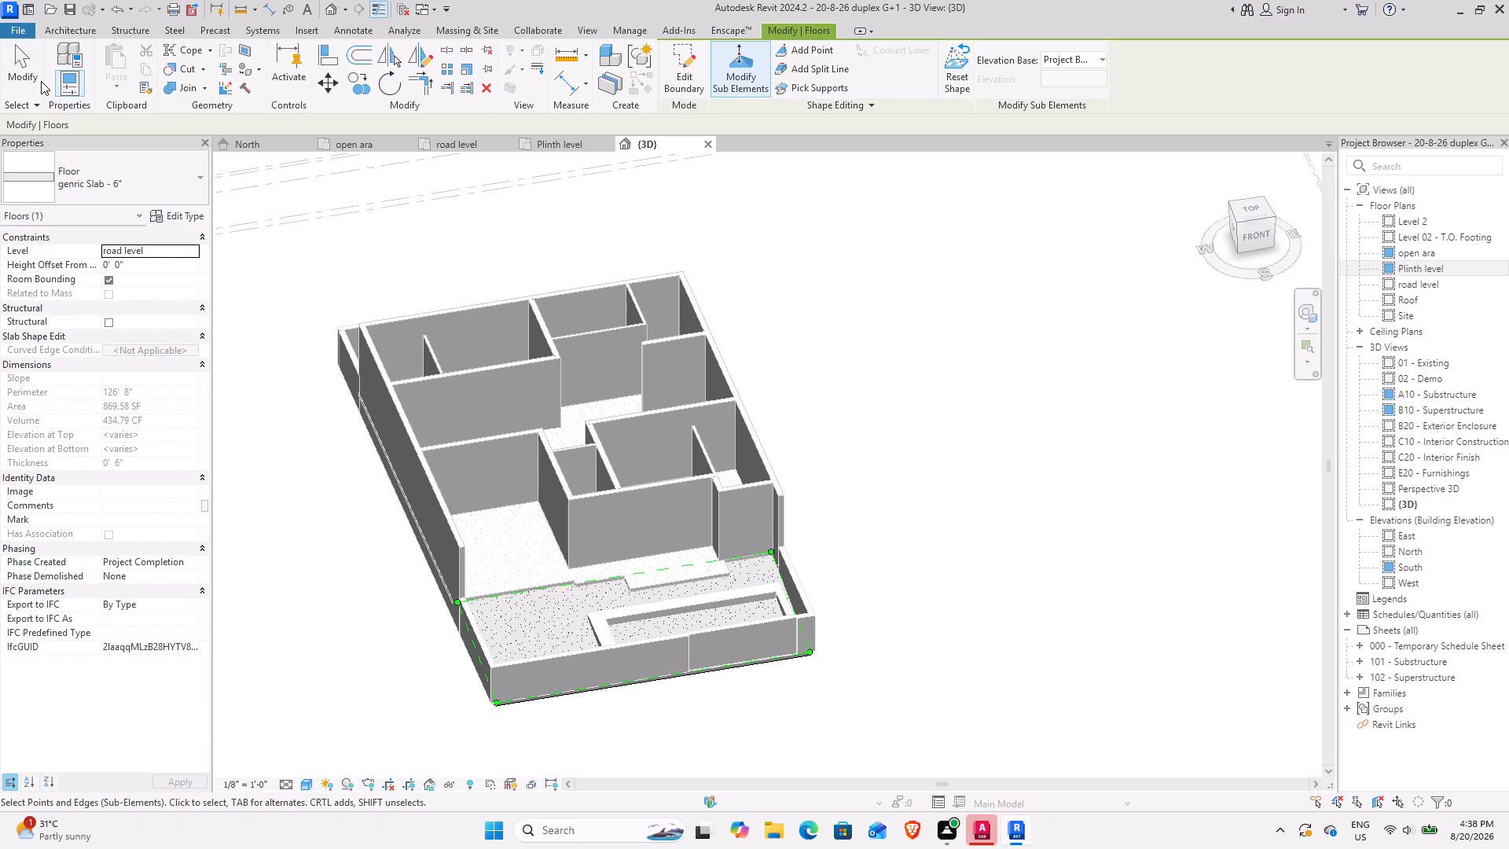
{"action": "key", "text": "Escape"}
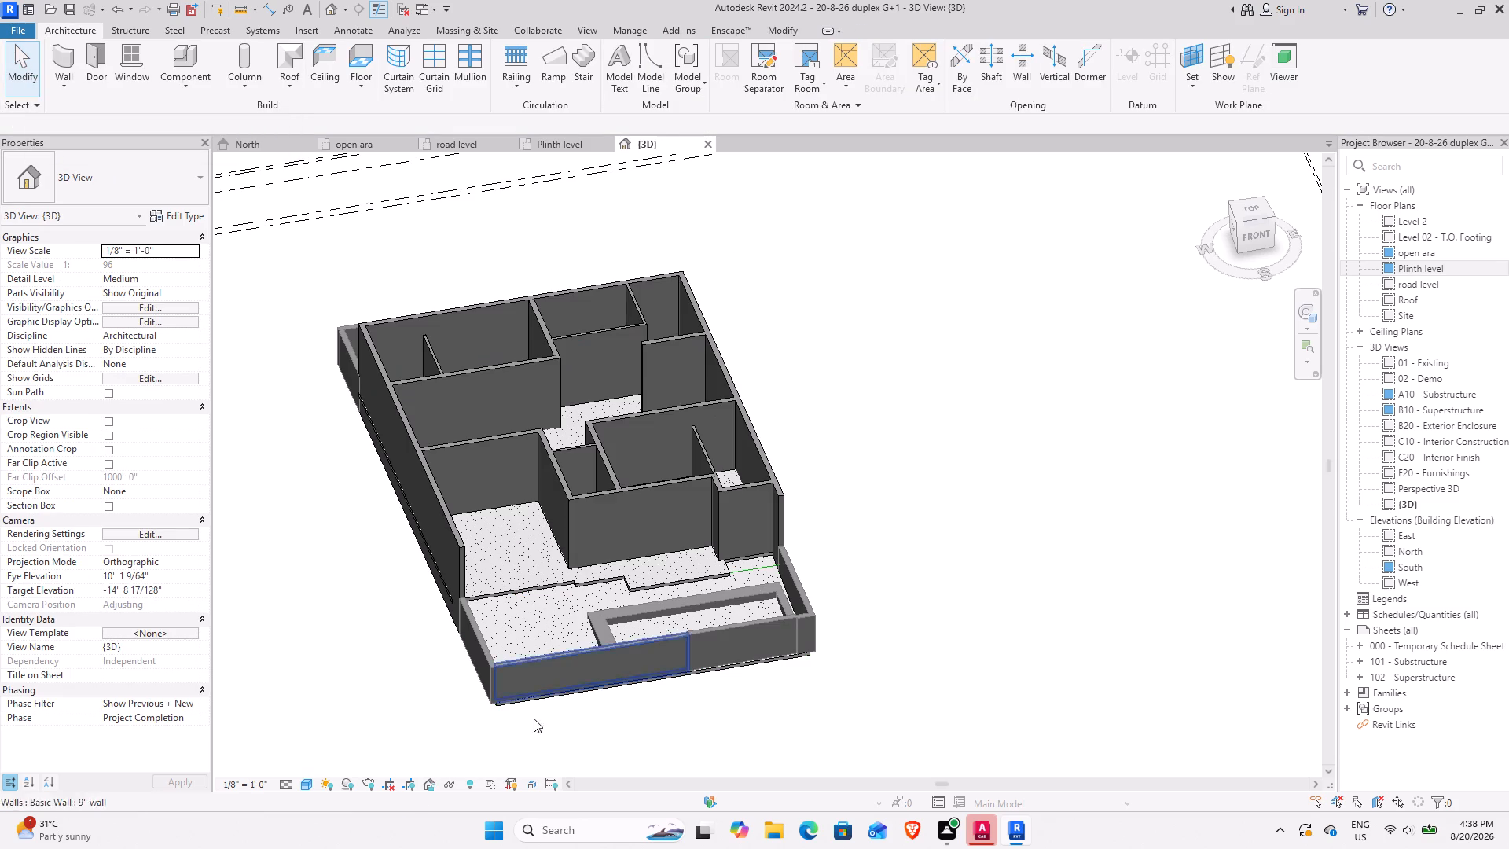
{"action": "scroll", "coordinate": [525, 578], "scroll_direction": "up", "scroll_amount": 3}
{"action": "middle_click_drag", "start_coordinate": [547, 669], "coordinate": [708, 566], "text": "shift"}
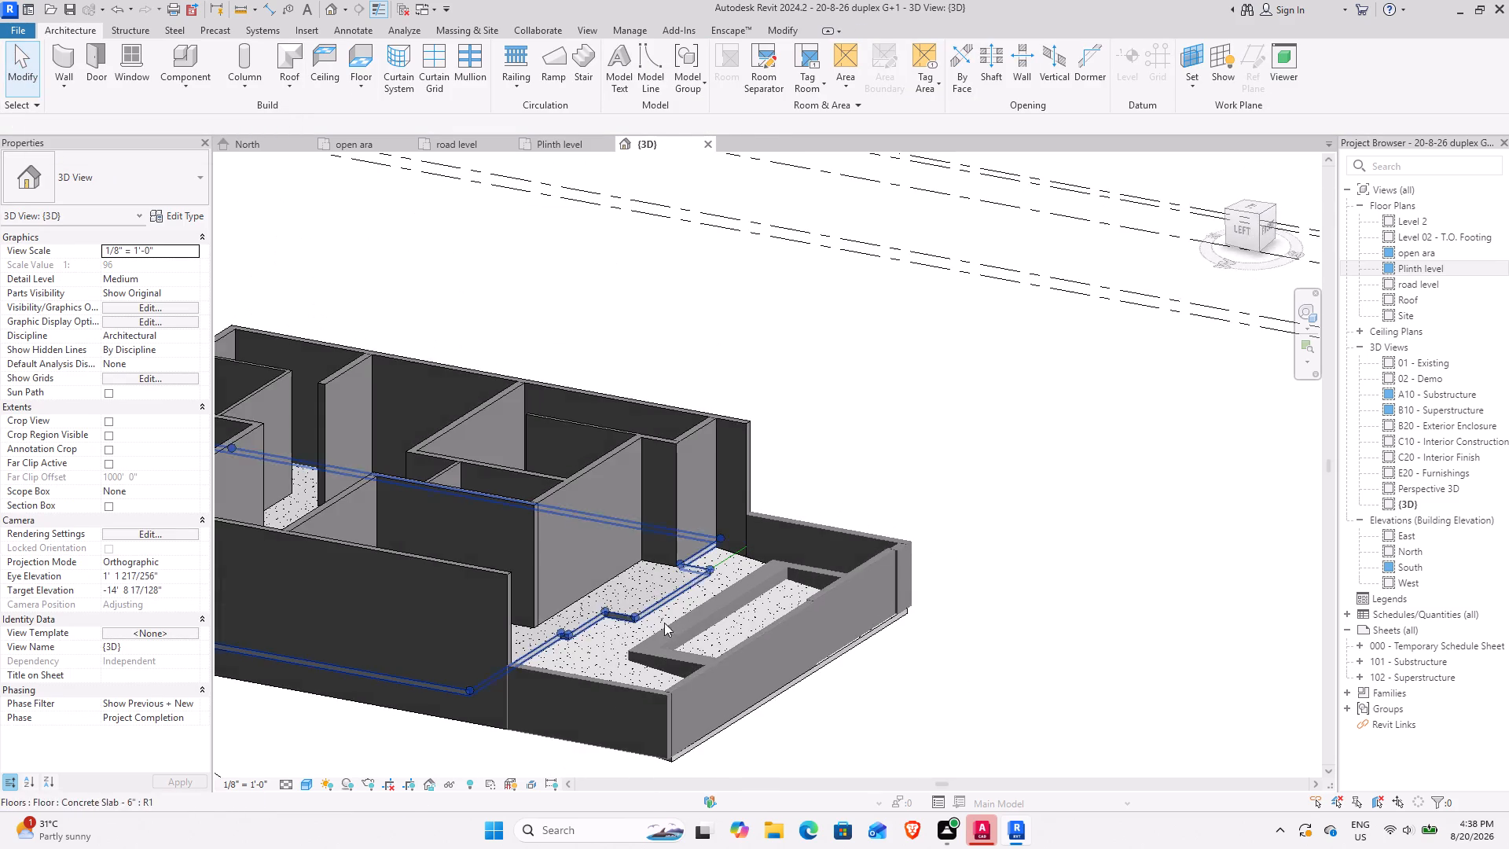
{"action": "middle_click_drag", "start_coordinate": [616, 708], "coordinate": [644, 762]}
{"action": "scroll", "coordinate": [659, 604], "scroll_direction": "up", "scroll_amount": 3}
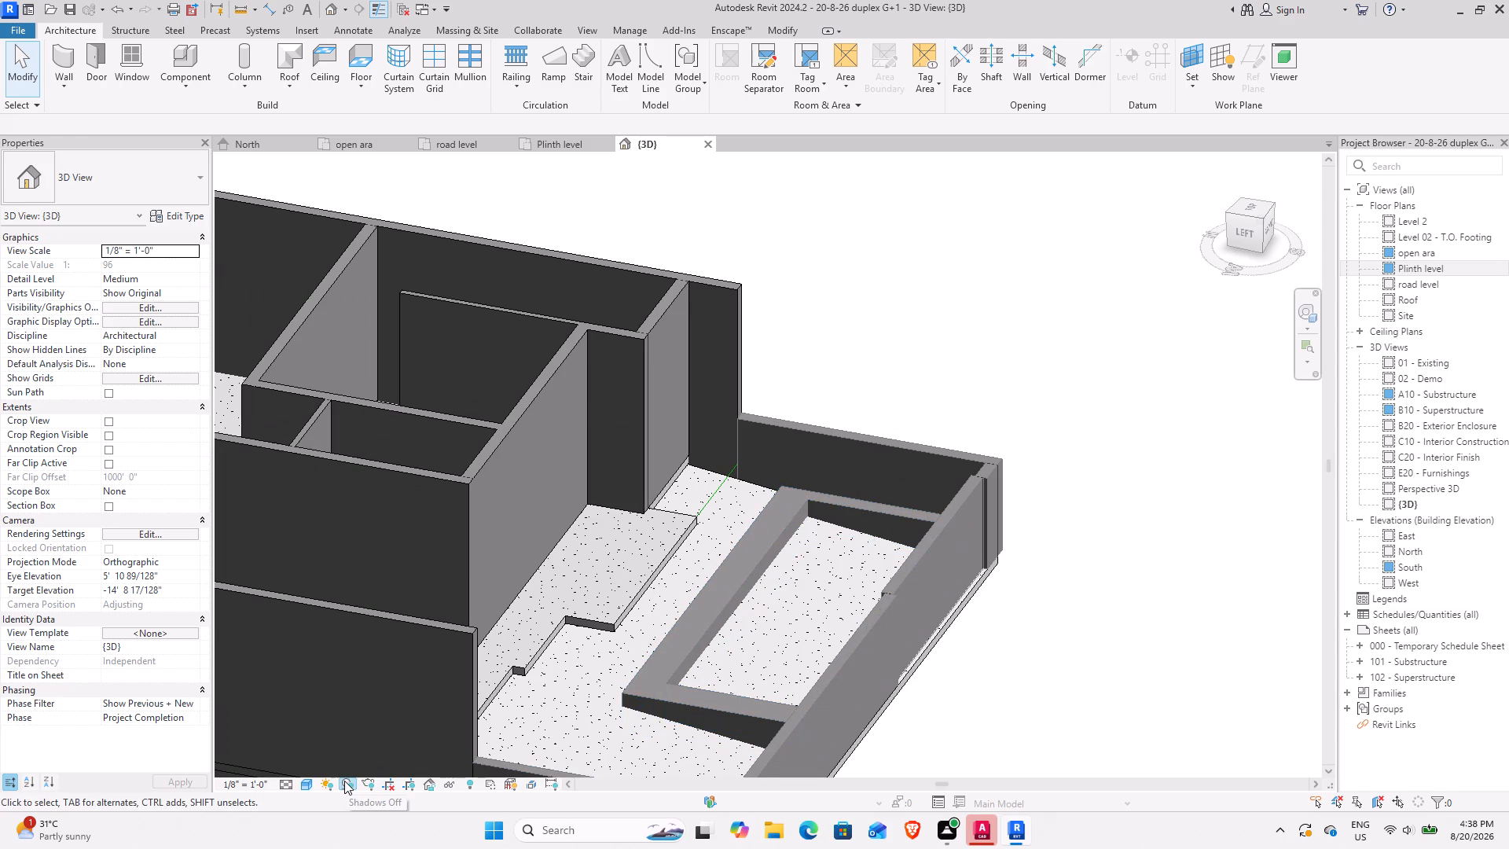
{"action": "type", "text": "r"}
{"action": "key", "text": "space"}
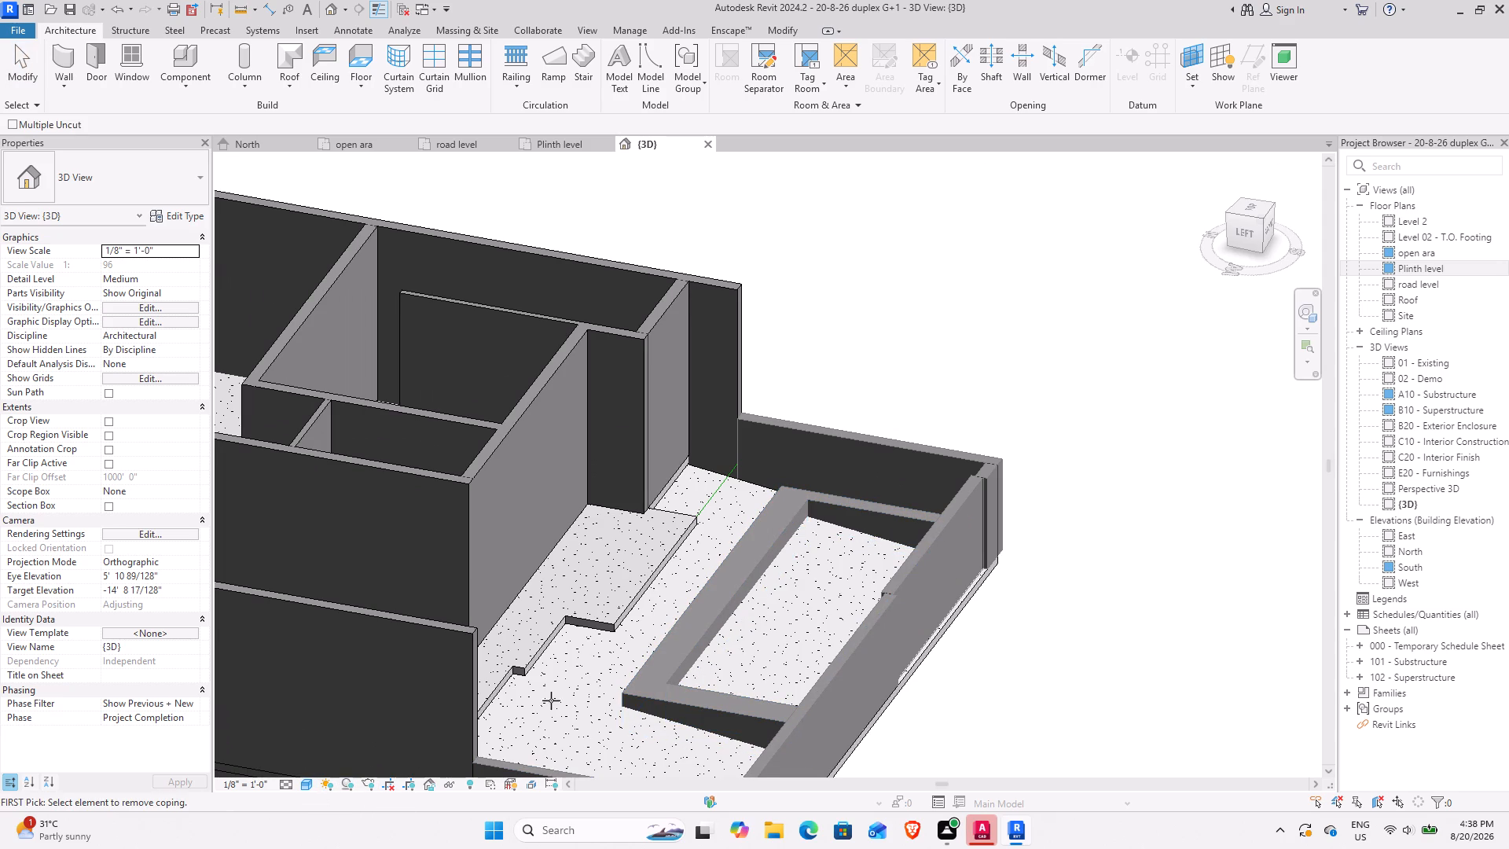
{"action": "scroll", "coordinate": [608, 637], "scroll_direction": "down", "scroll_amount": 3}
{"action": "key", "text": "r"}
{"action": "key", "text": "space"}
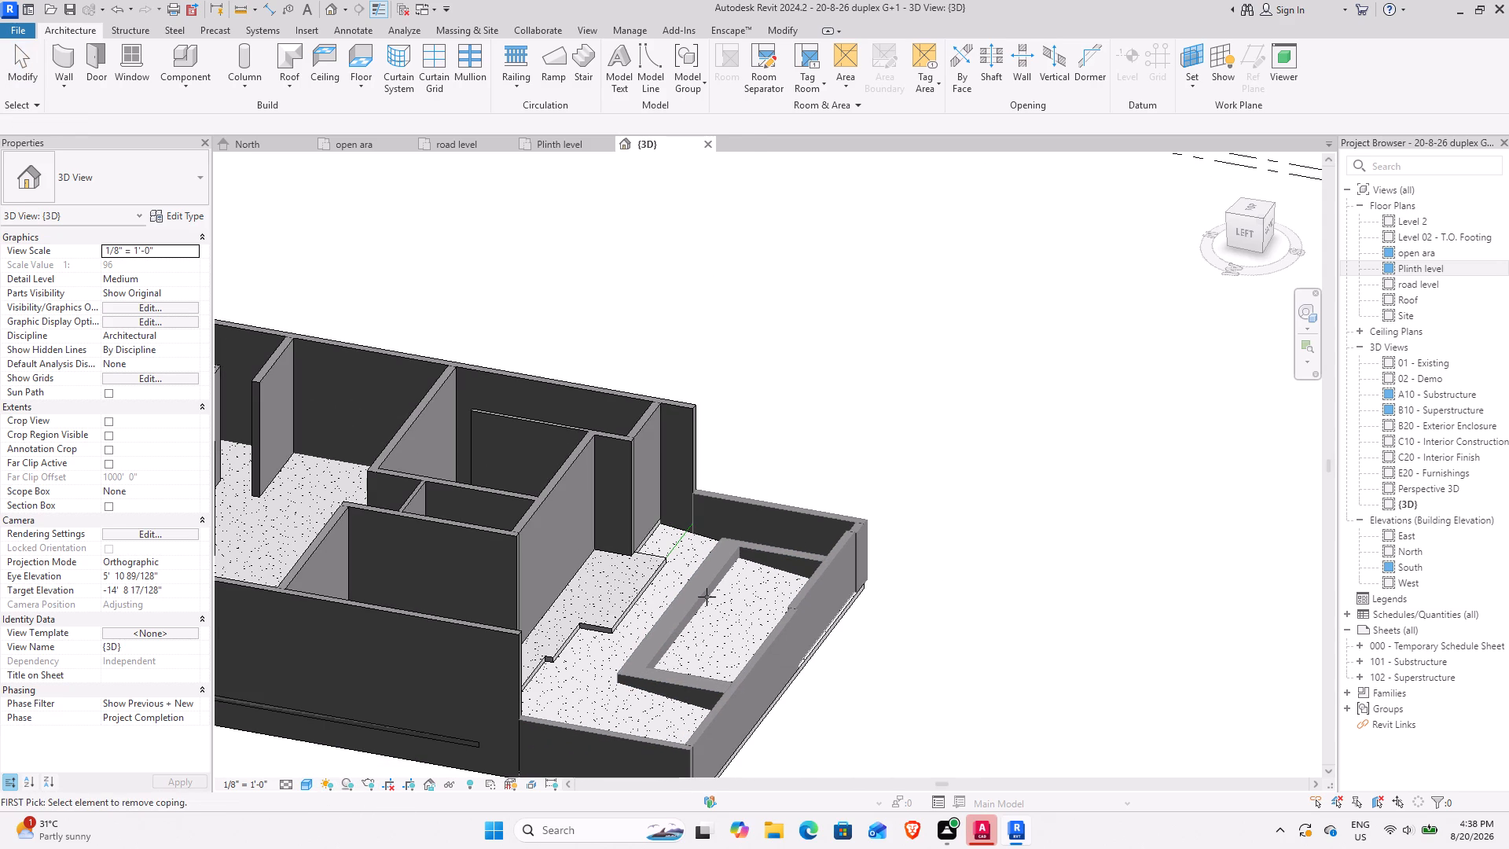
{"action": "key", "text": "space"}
Change the 3D view's visual style so the model displays its material textures.
{"action": "scroll", "coordinate": [407, 674], "scroll_direction": "down", "scroll_amount": 3}
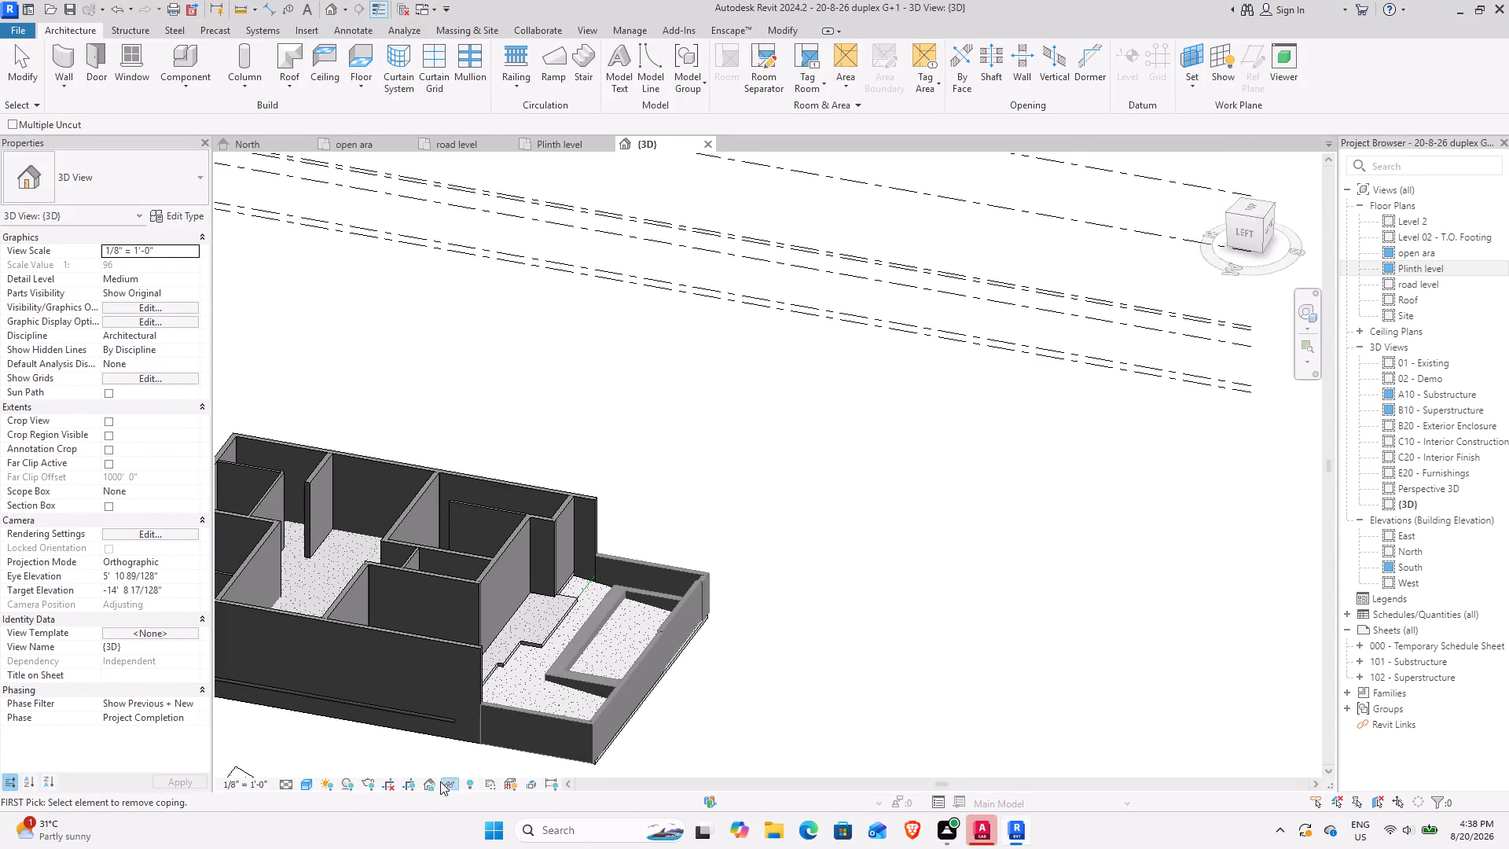
{"action": "left_click", "coordinate": [310, 788]}
{"action": "left_click", "coordinate": [340, 774]}
{"action": "middle_click_drag", "start_coordinate": [574, 715], "coordinate": [614, 606], "text": "shift"}
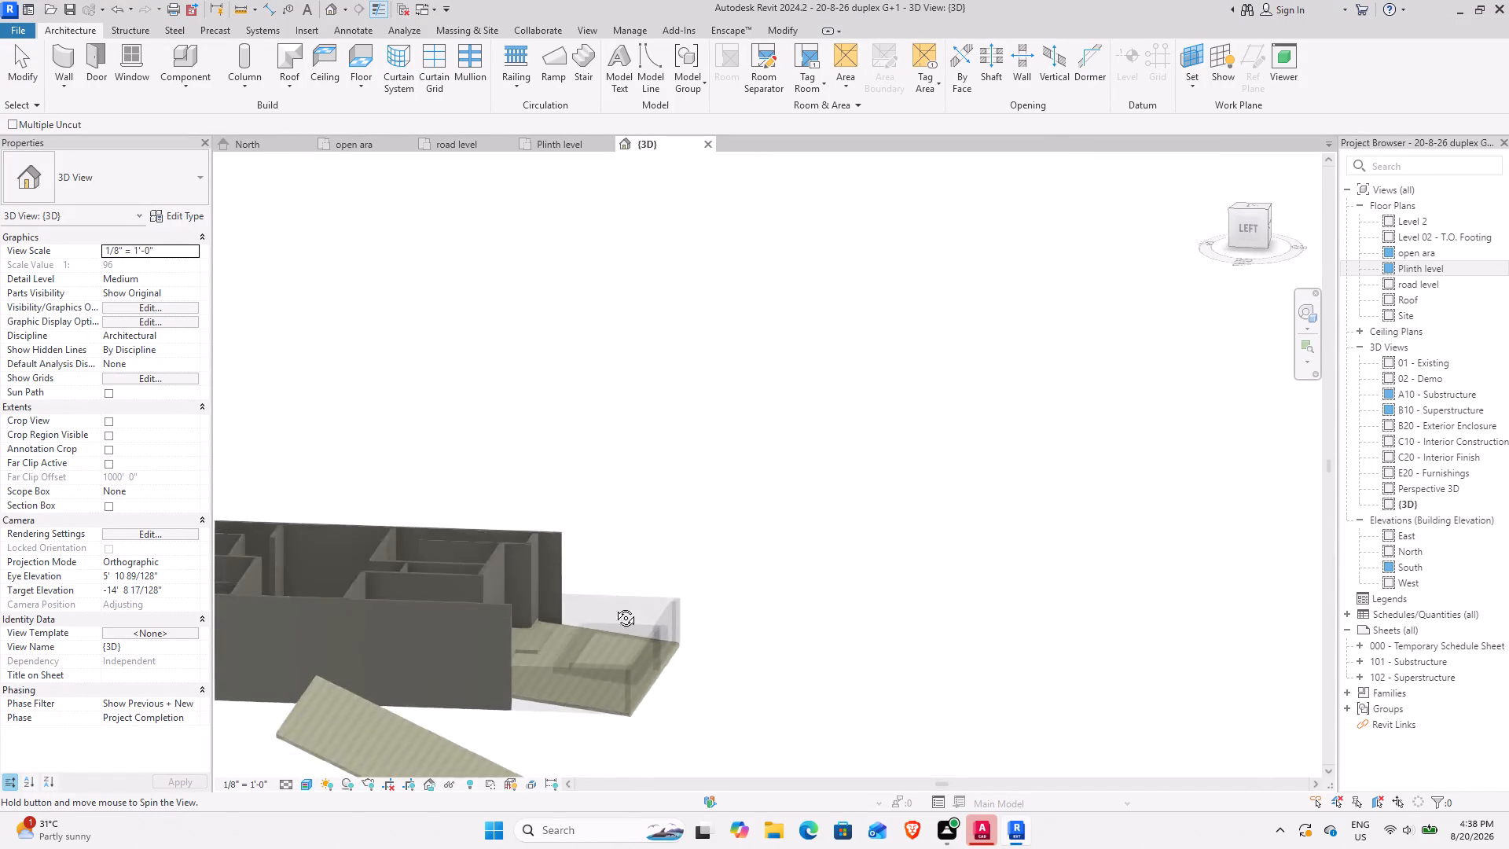
{"action": "middle_click_drag", "start_coordinate": [614, 606], "coordinate": [375, 709], "text": "shift"}
{"action": "key", "text": "Escape"}
{"action": "key", "text": "Escape"}
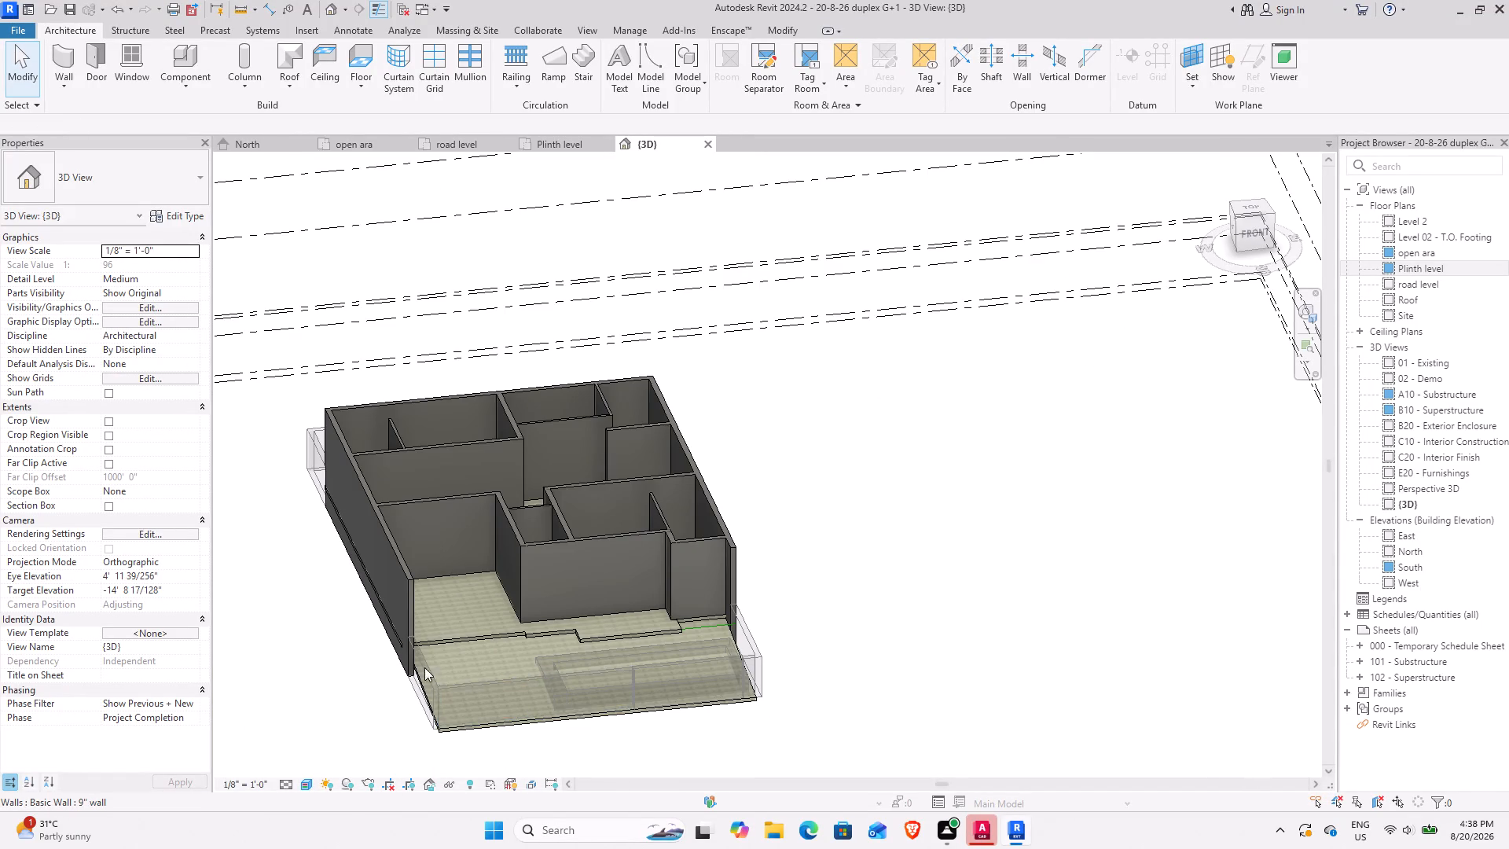
Examine the front and rear side compound walls and the house's long side wall, comparing their appearance and properties.
{"action": "left_click", "coordinate": [439, 692]}
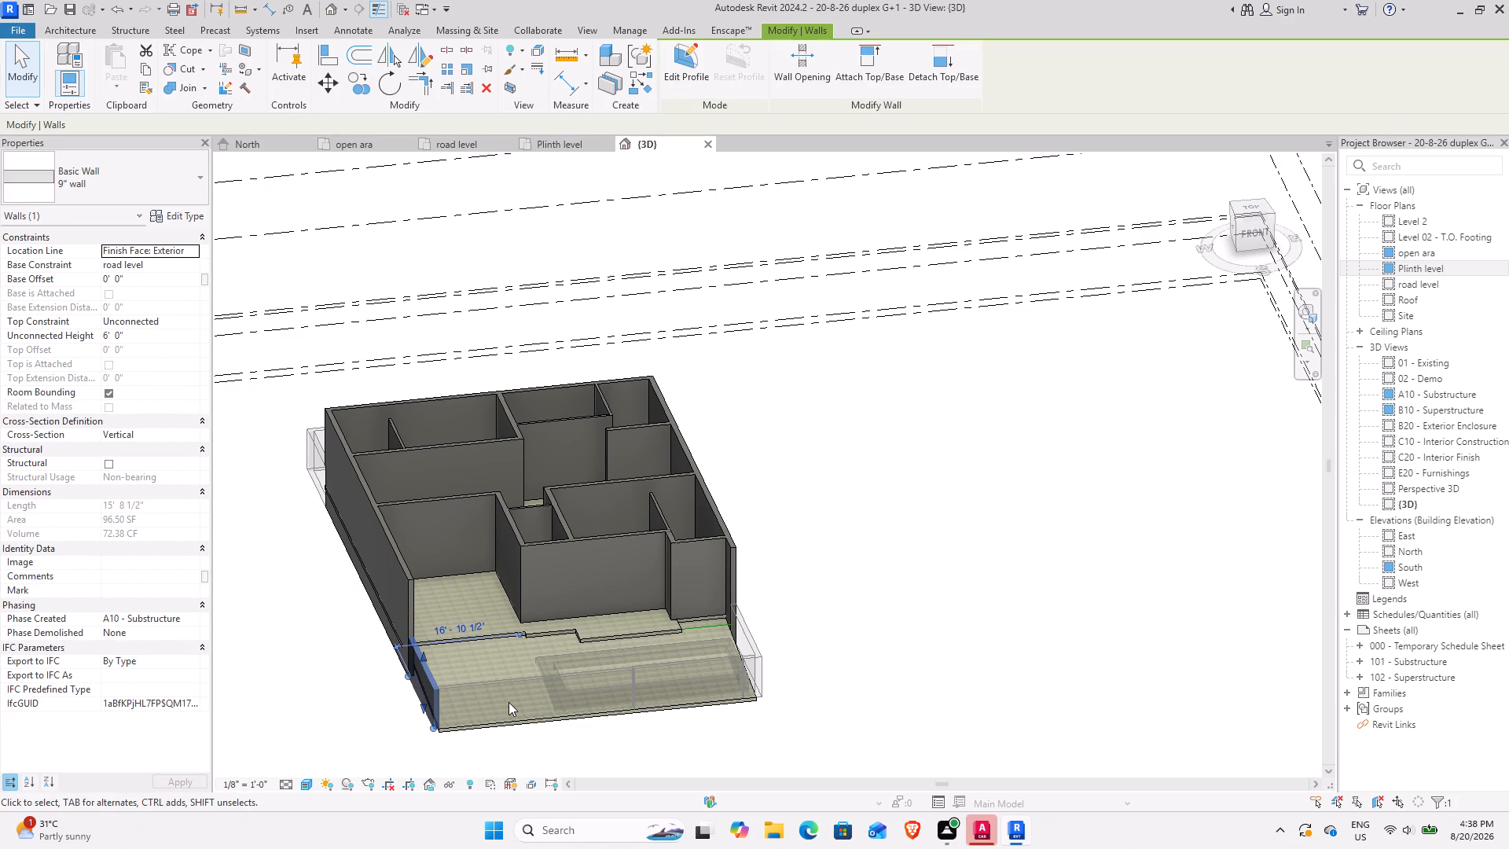
{"action": "left_click", "coordinate": [876, 616]}
{"action": "key", "text": "Escape"}
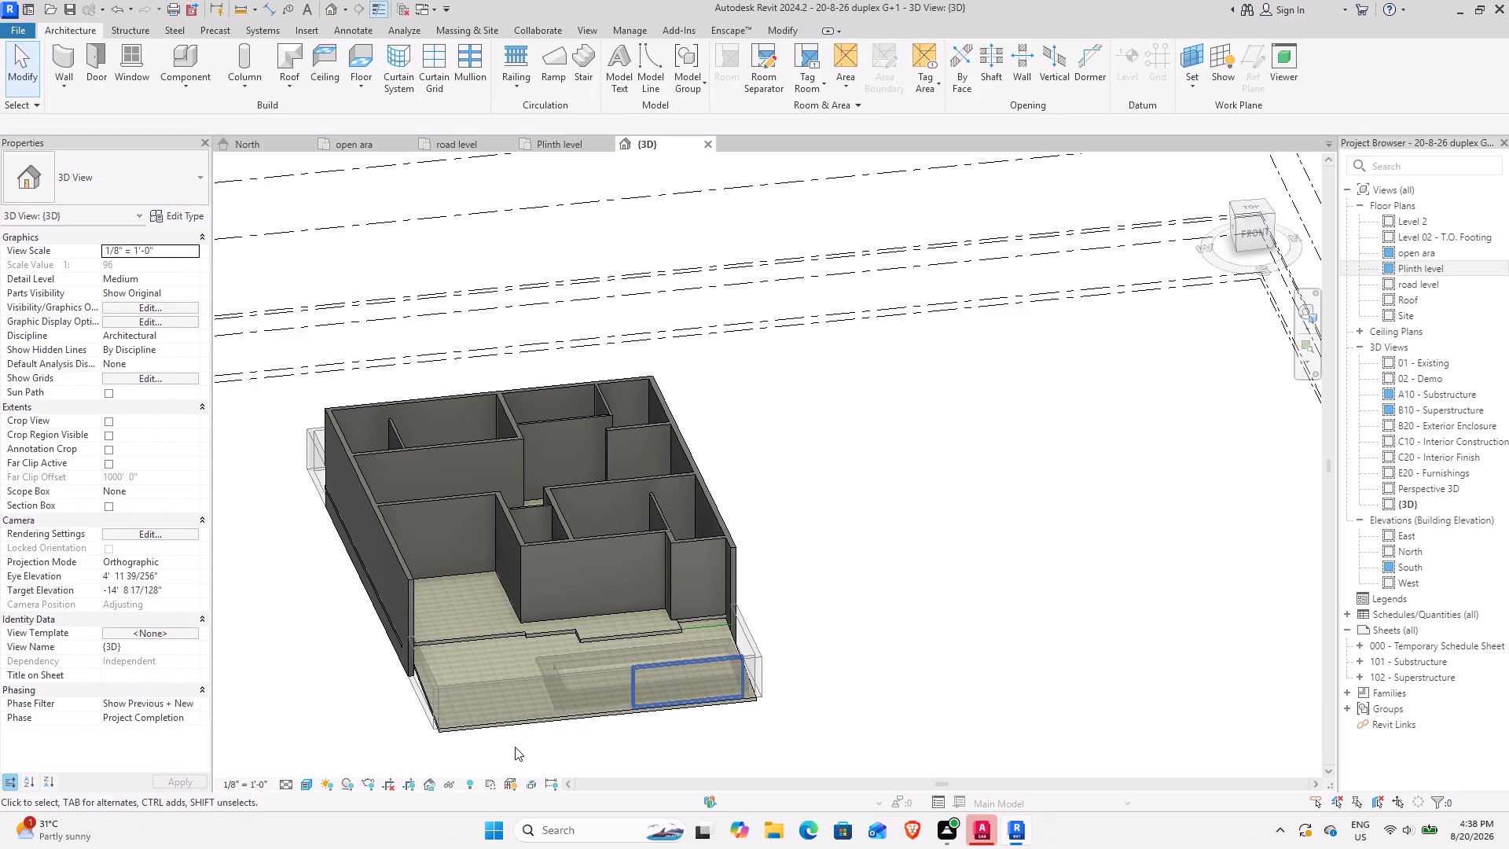
{"action": "middle_click_drag", "start_coordinate": [501, 744], "coordinate": [622, 491], "text": "shift"}
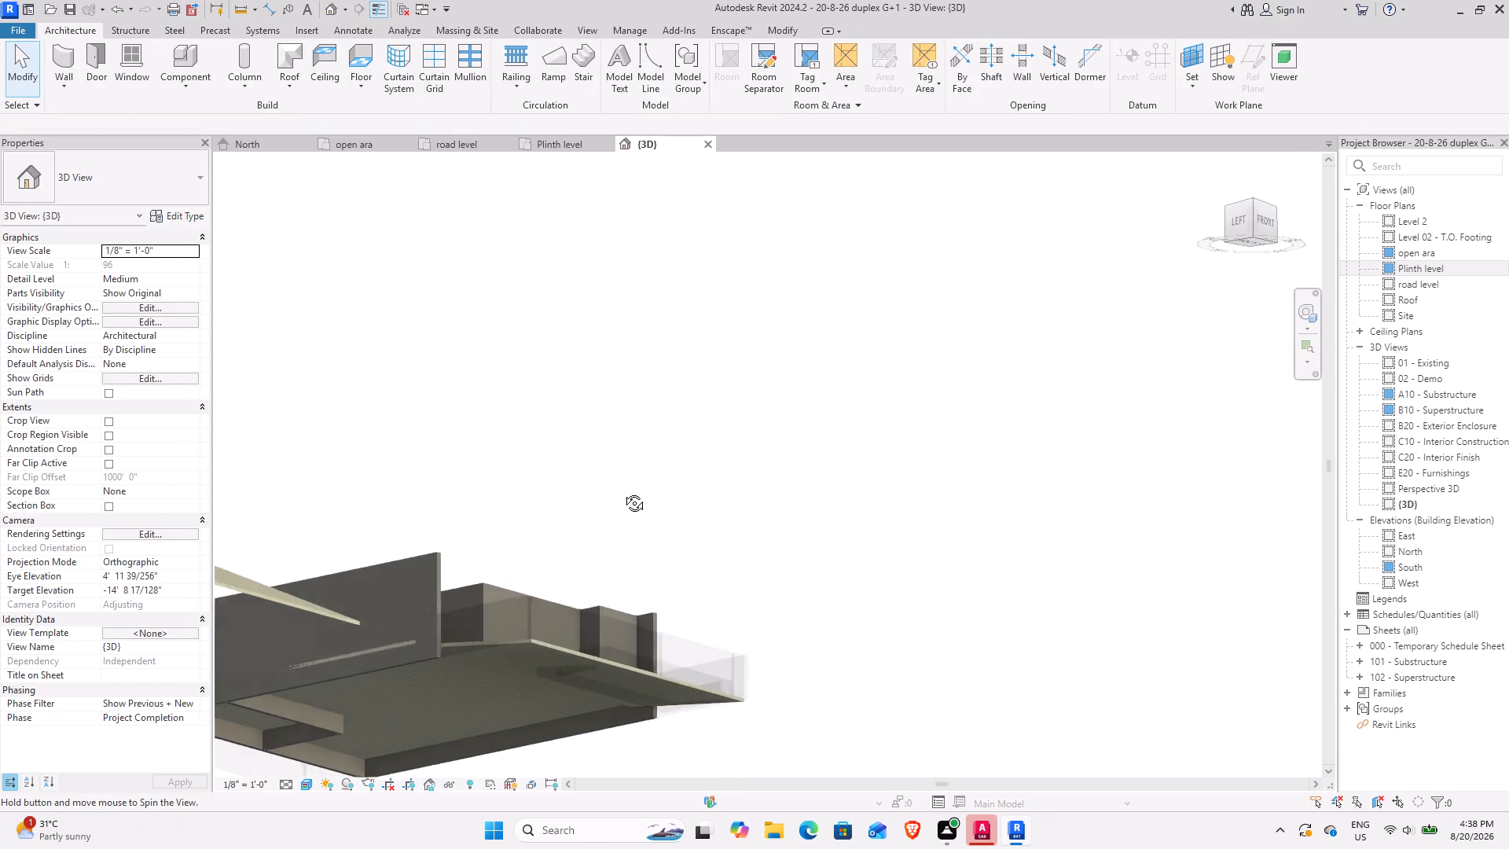
{"action": "middle_click_drag", "start_coordinate": [622, 491], "coordinate": [289, 610], "text": "shift"}
{"action": "middle_click_drag", "start_coordinate": [863, 710], "coordinate": [791, 710], "text": "shift"}
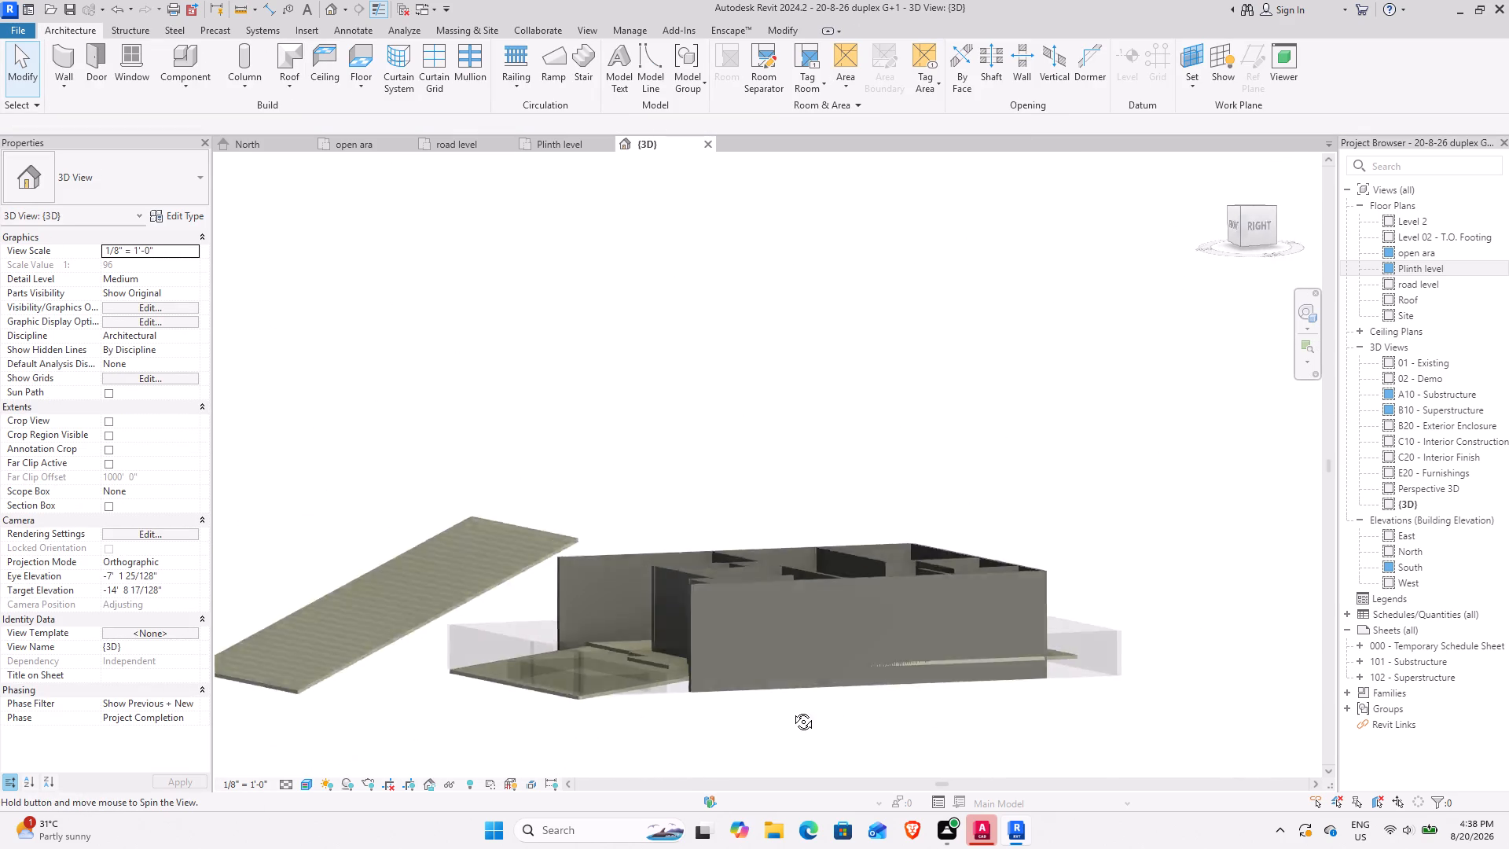
{"action": "middle_click_drag", "start_coordinate": [791, 710], "coordinate": [777, 743], "text": "shift"}
{"action": "left_click", "coordinate": [1100, 642]}
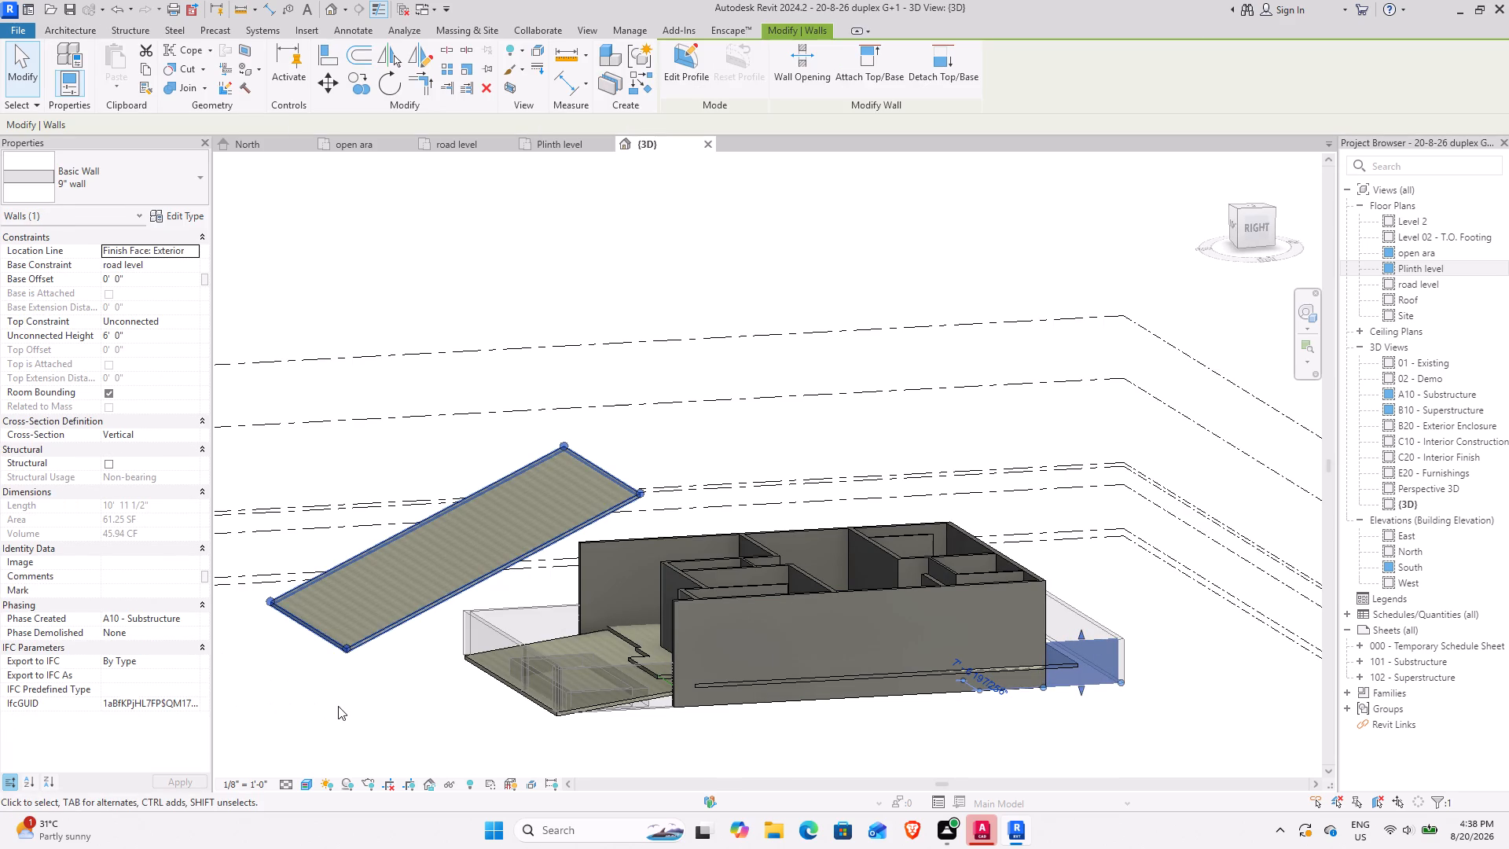
{"action": "scroll", "coordinate": [338, 706], "scroll_direction": "down", "scroll_amount": 2}
{"action": "middle_click_drag", "start_coordinate": [339, 704], "coordinate": [490, 788], "text": "shift"}
{"action": "middle_click_drag", "start_coordinate": [553, 687], "coordinate": [410, 452]}
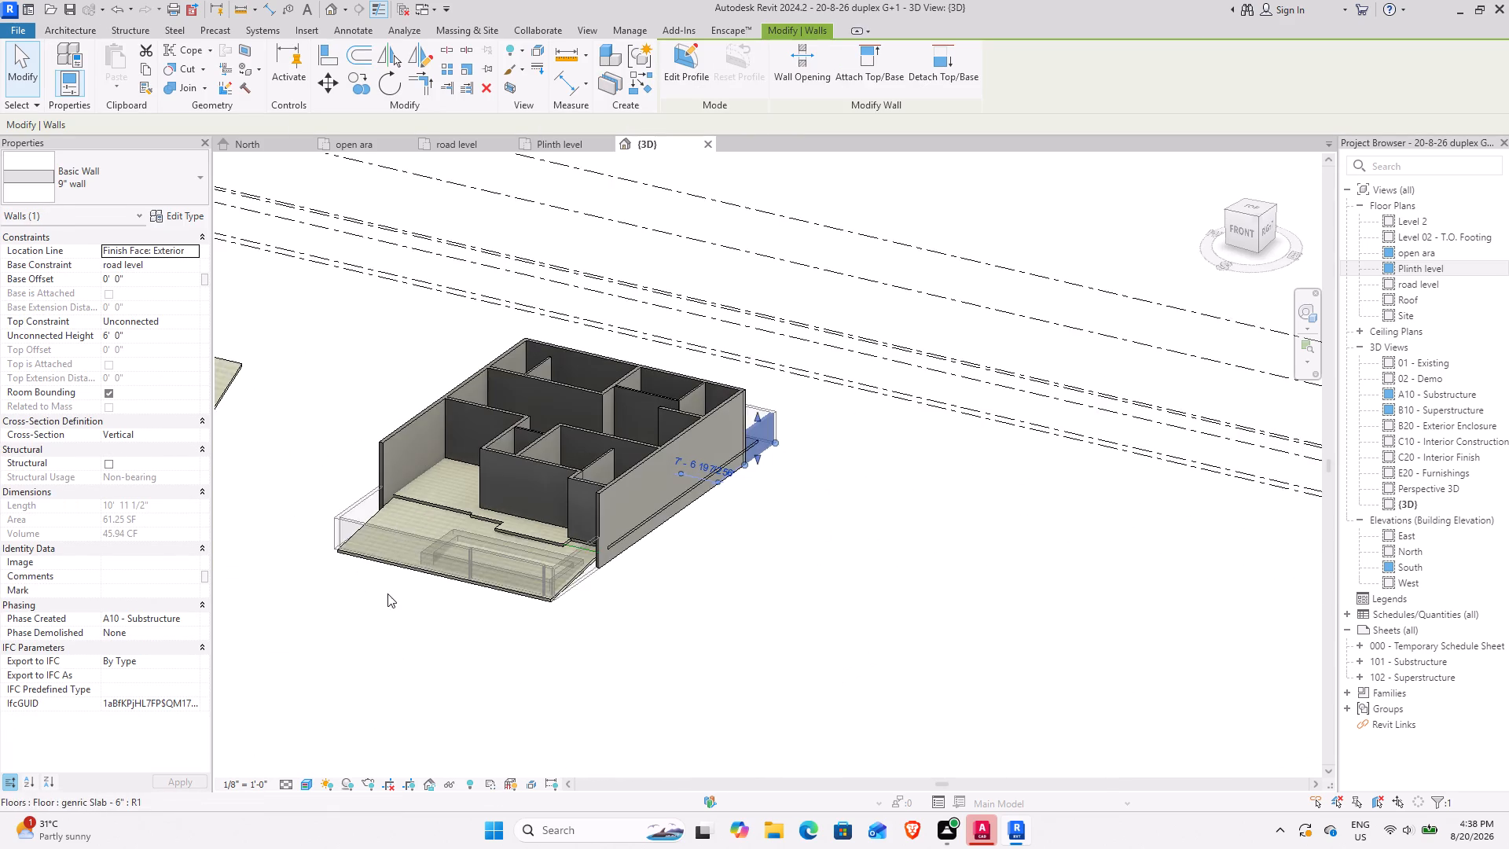
{"action": "middle_click_drag", "start_coordinate": [387, 595], "coordinate": [742, 612], "text": "shift"}
{"action": "scroll", "coordinate": [664, 500], "scroll_direction": "up", "scroll_amount": 6}
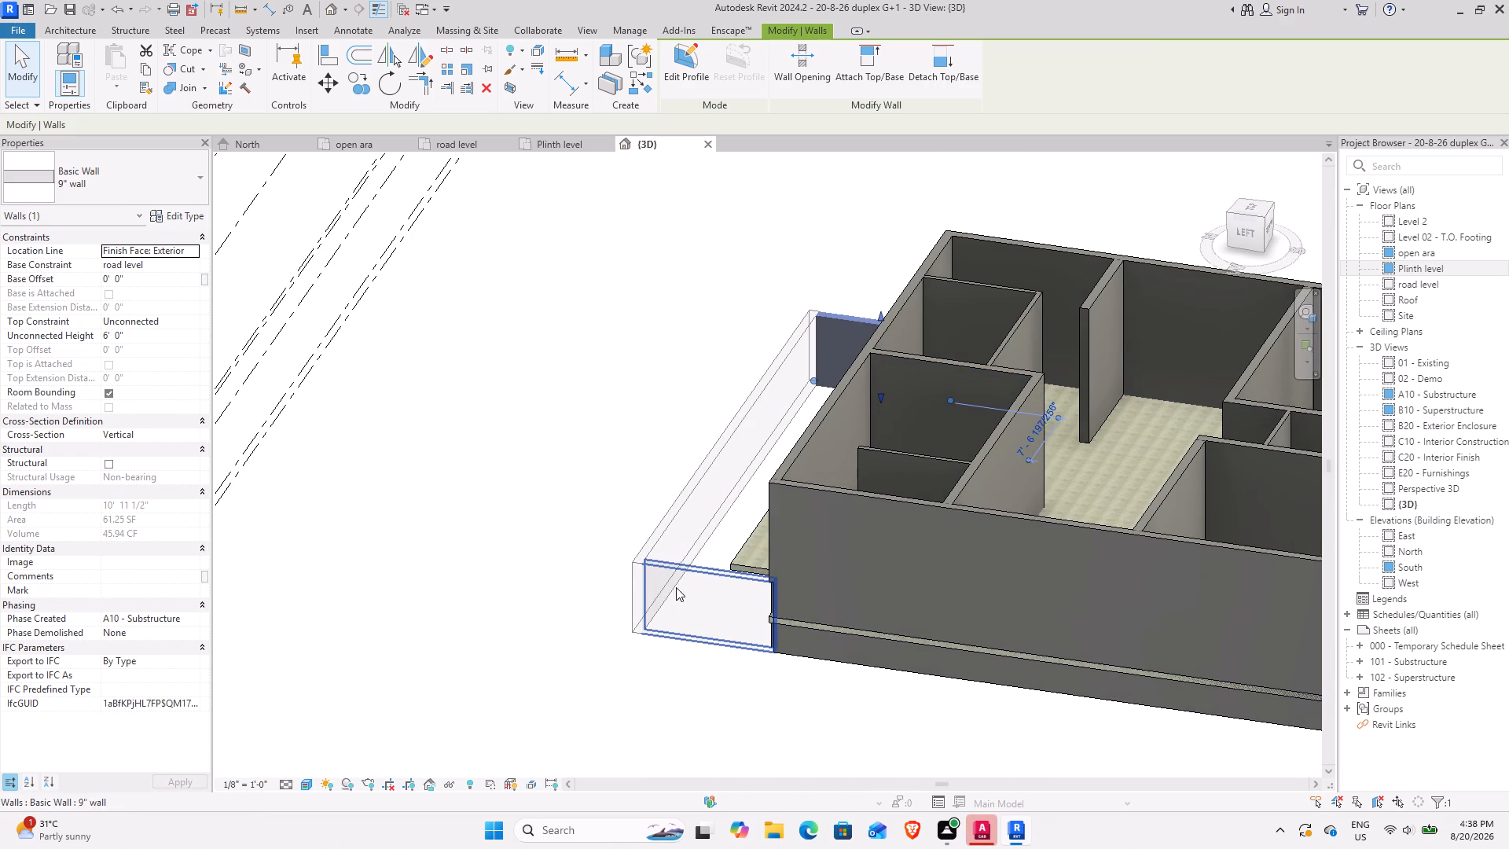
{"action": "scroll", "coordinate": [453, 518], "scroll_direction": "down", "scroll_amount": 2}
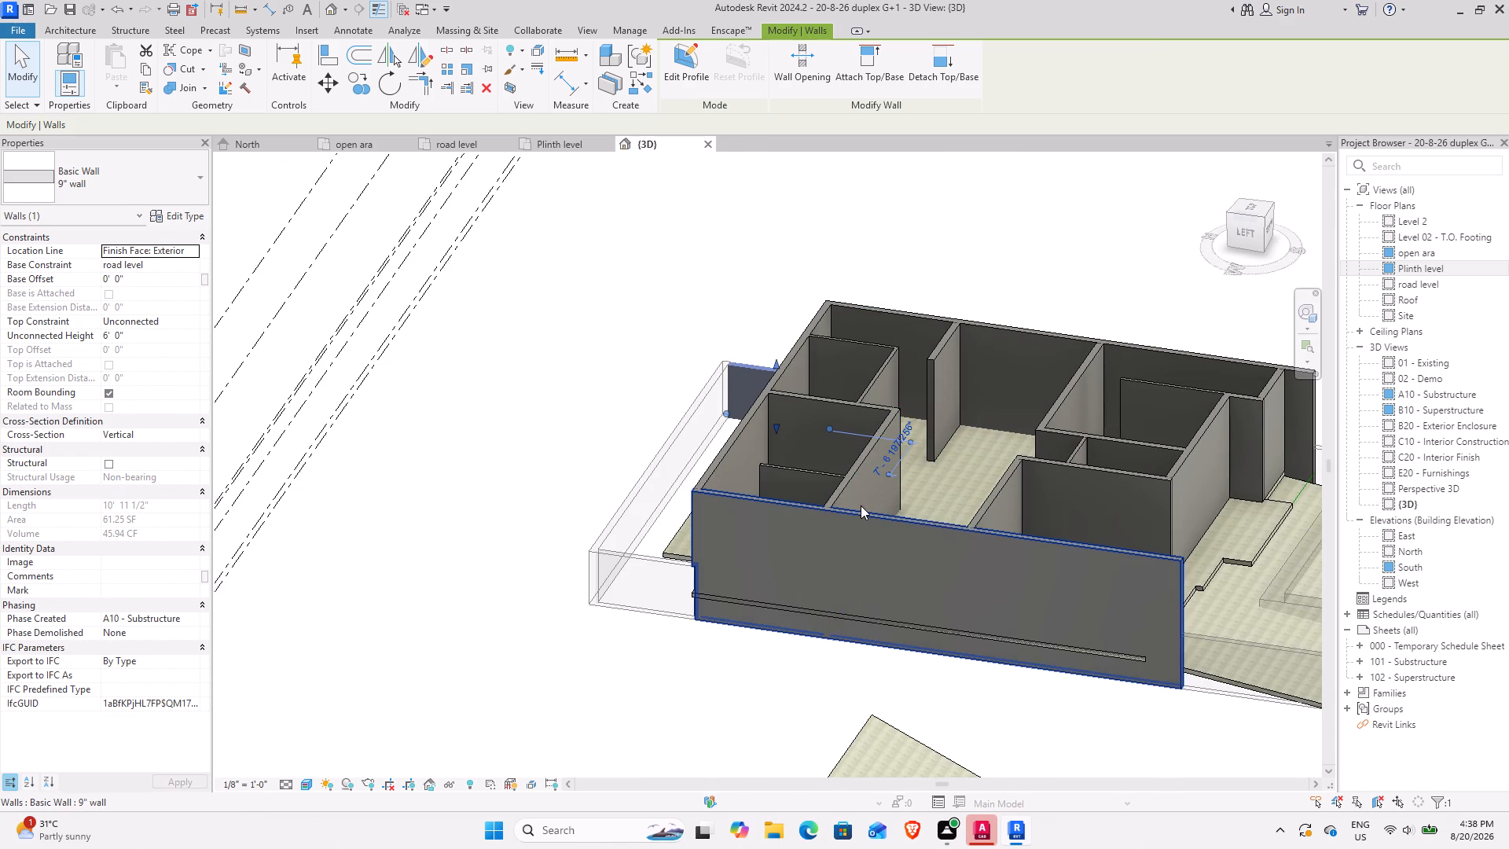
{"action": "left_click", "coordinate": [708, 496]}
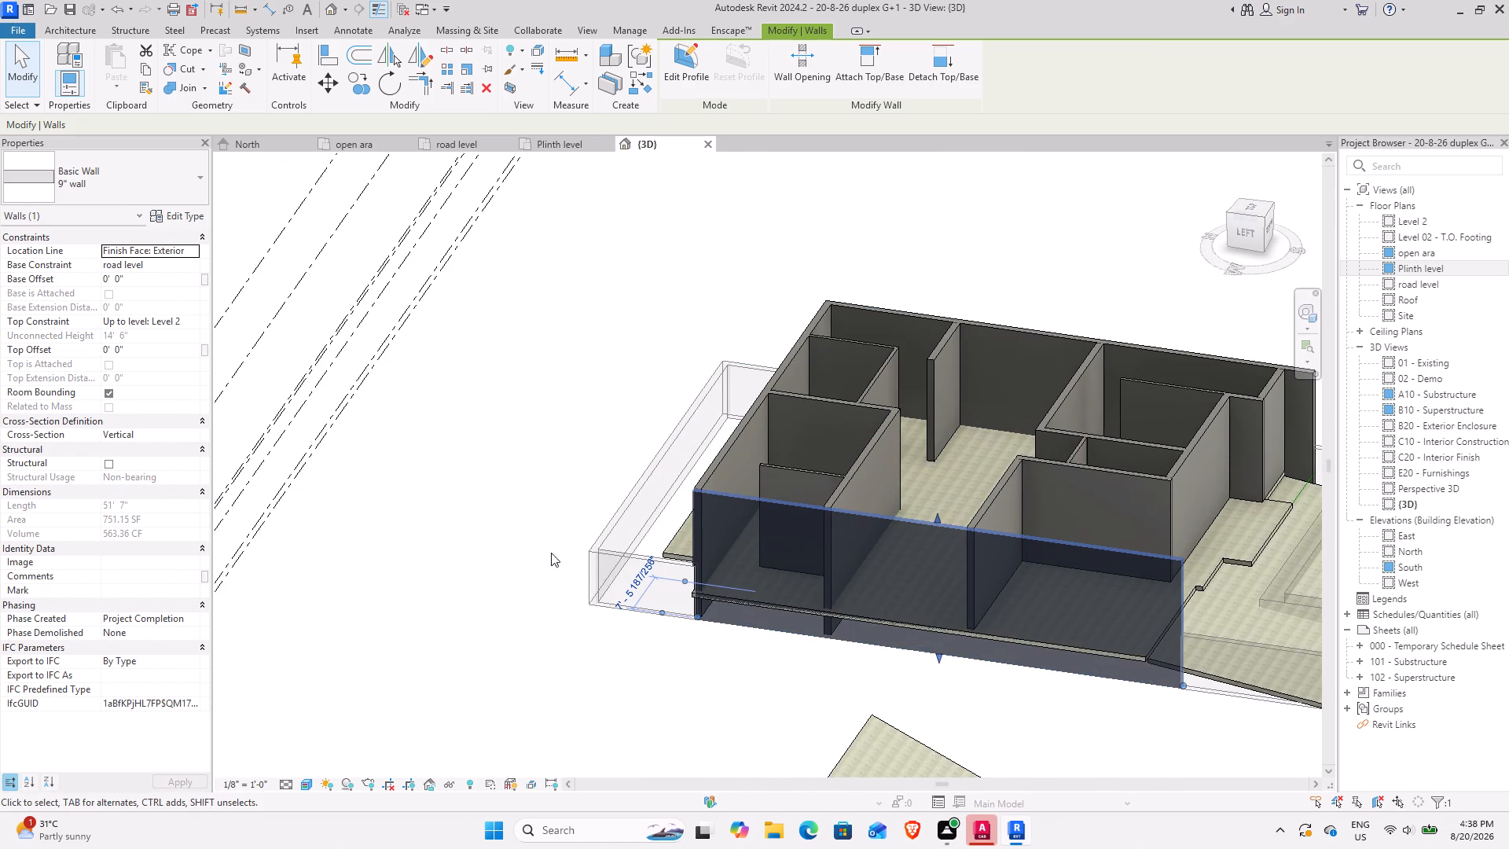
Compare the type and height constraints of the rear side compound wall with those of the house's long side wall.
{"action": "left_click", "coordinate": [607, 553]}
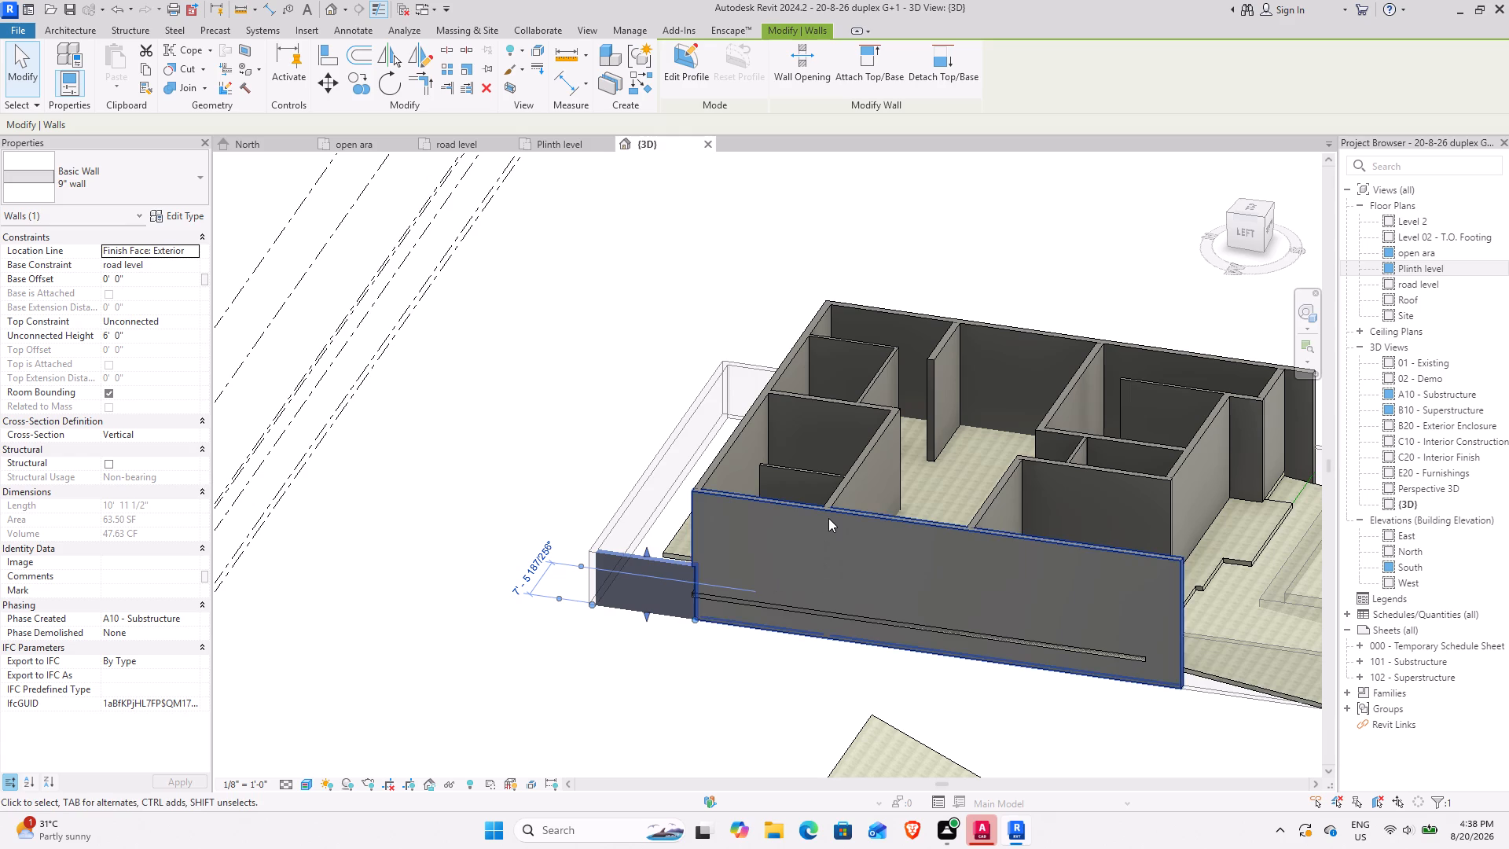
{"action": "left_click", "coordinate": [828, 518]}
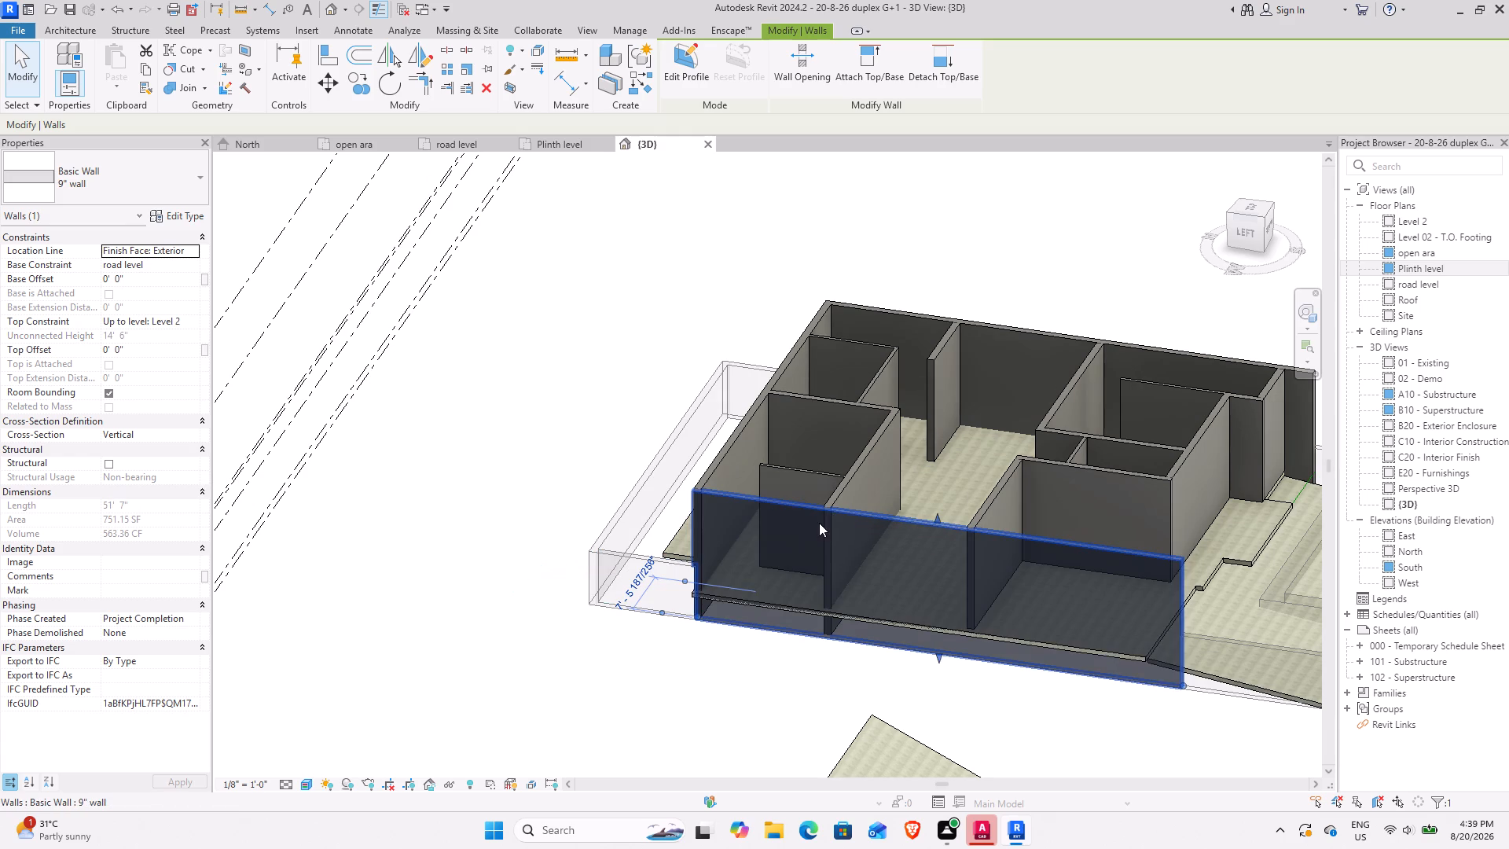
{"action": "left_click", "coordinate": [609, 561]}
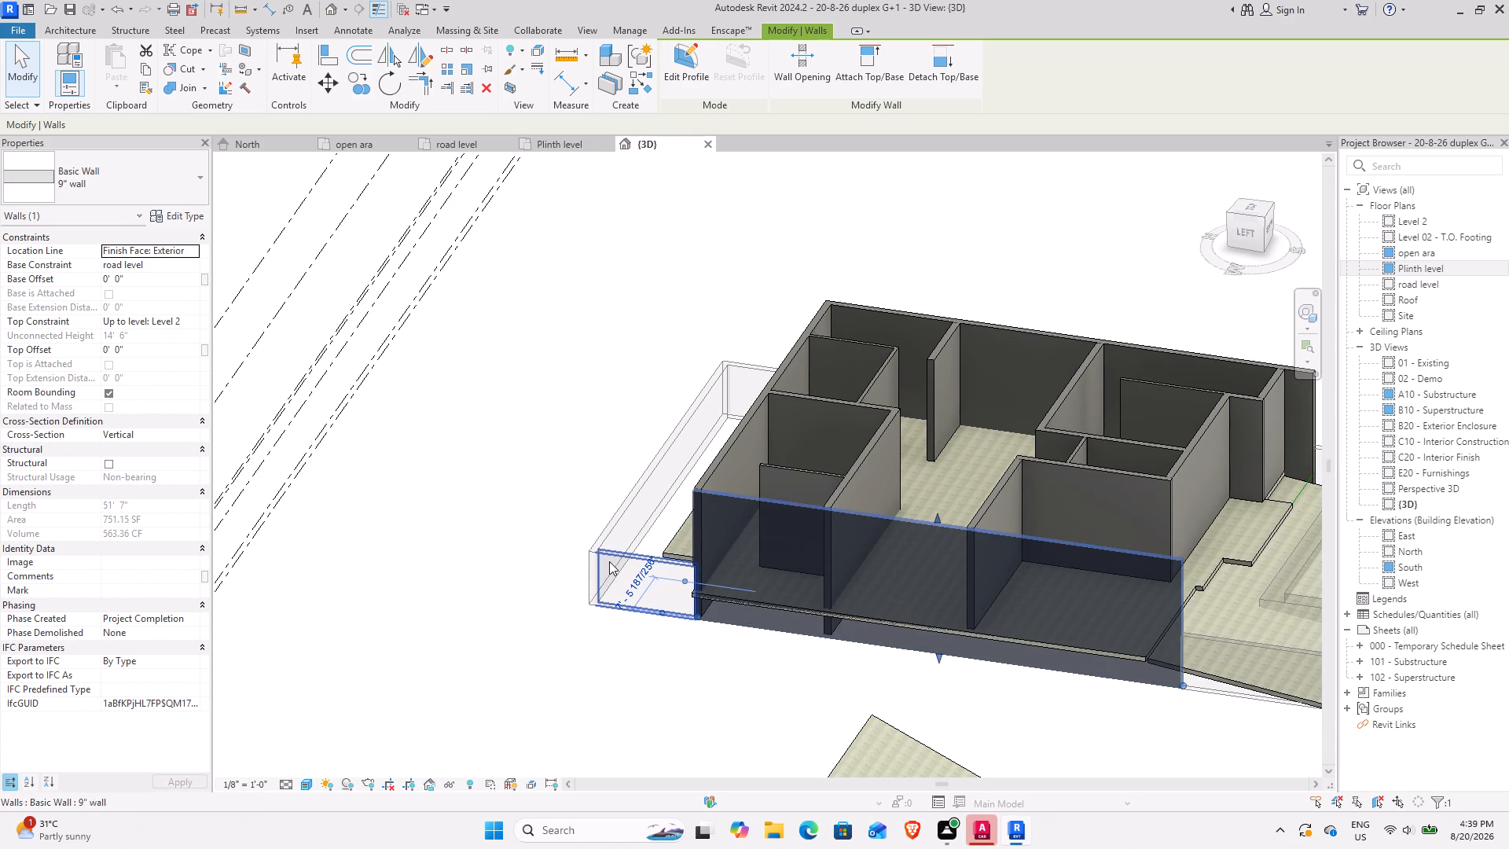
{"action": "left_click", "coordinate": [190, 205]}
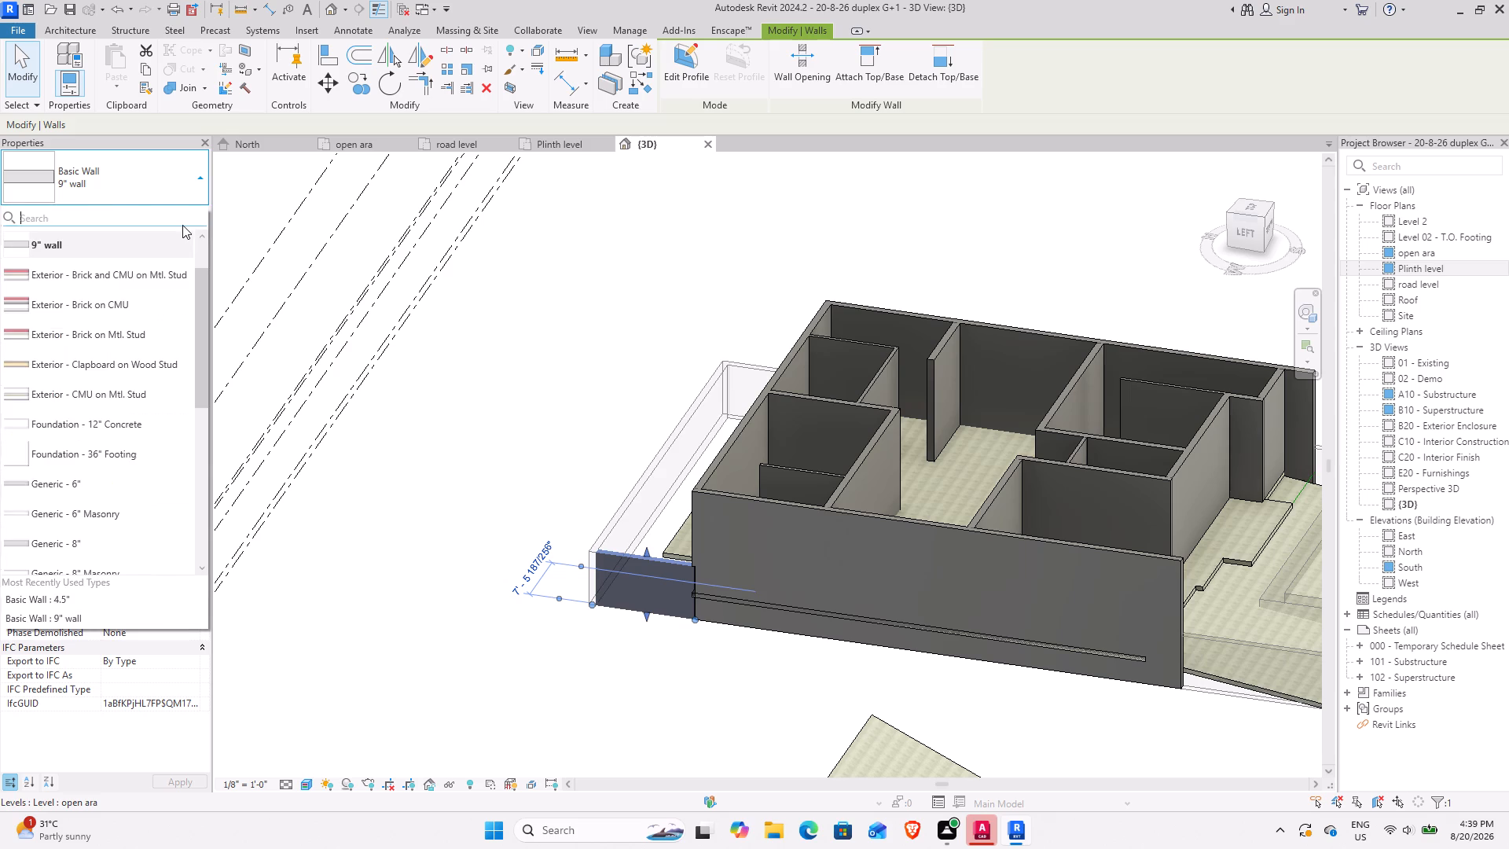
{"action": "left_click", "coordinate": [189, 181]}
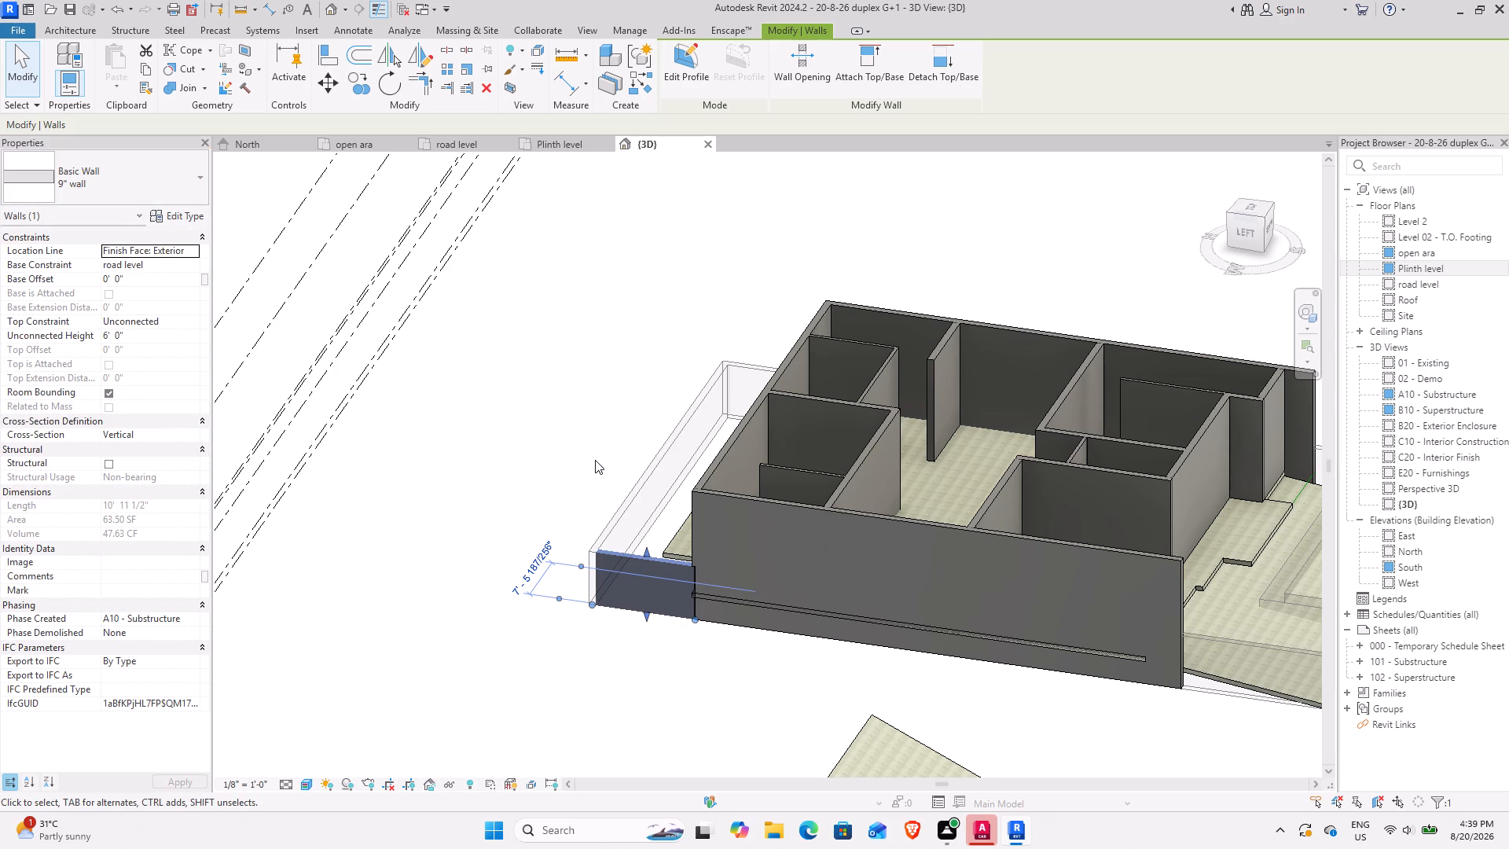
{"action": "key", "text": "Escape"}
{"action": "key", "text": "Escape"}
Examine the front yard from several angles, checking how the compound walls and the rectangular in-place generic model display.
{"action": "scroll", "coordinate": [702, 535], "scroll_direction": "down", "scroll_amount": 3}
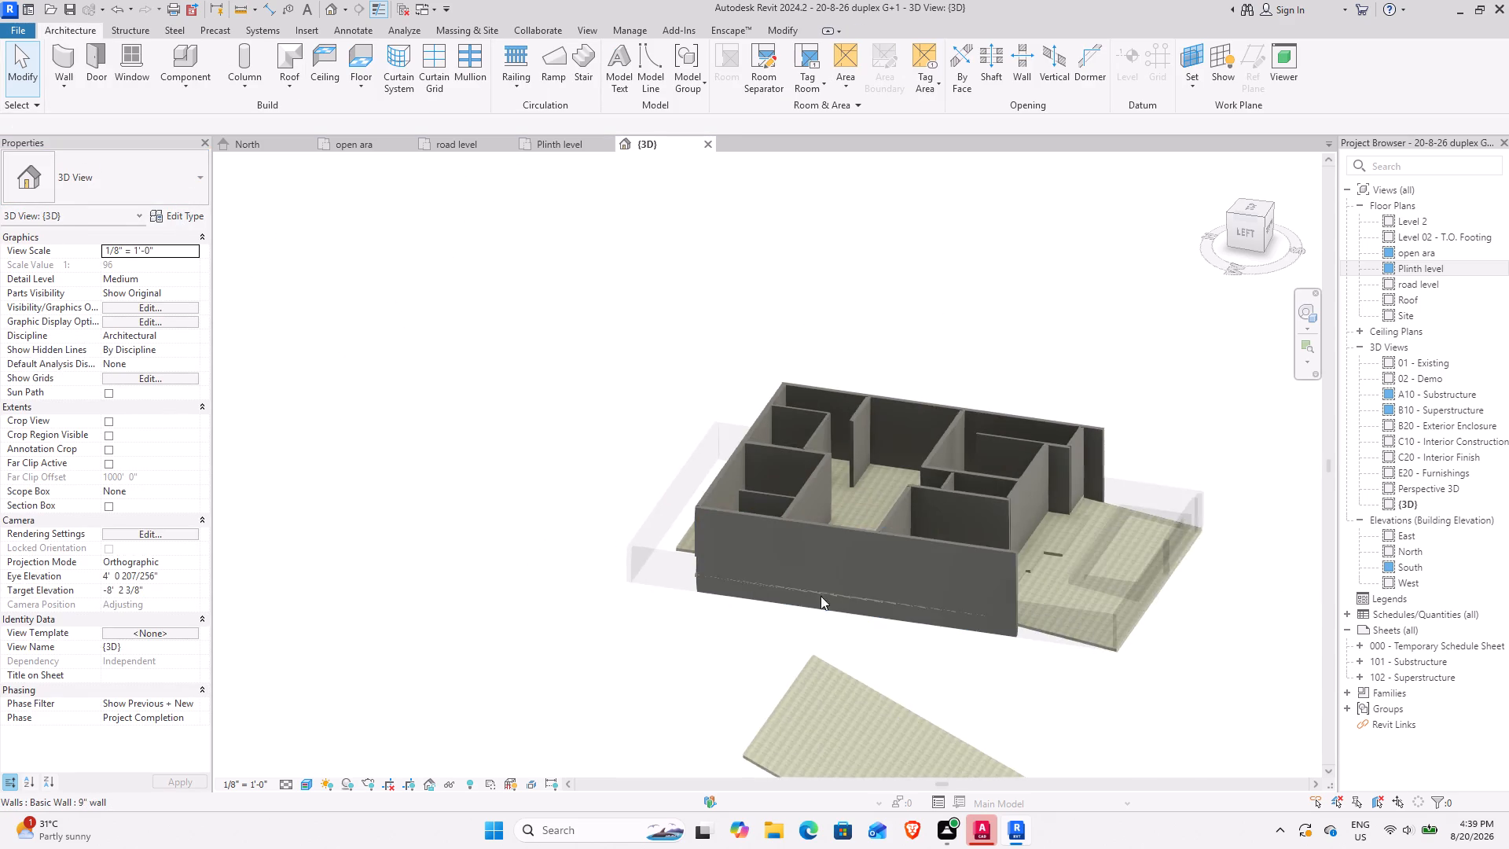
{"action": "middle_click_drag", "start_coordinate": [982, 587], "coordinate": [802, 512], "text": "shift"}
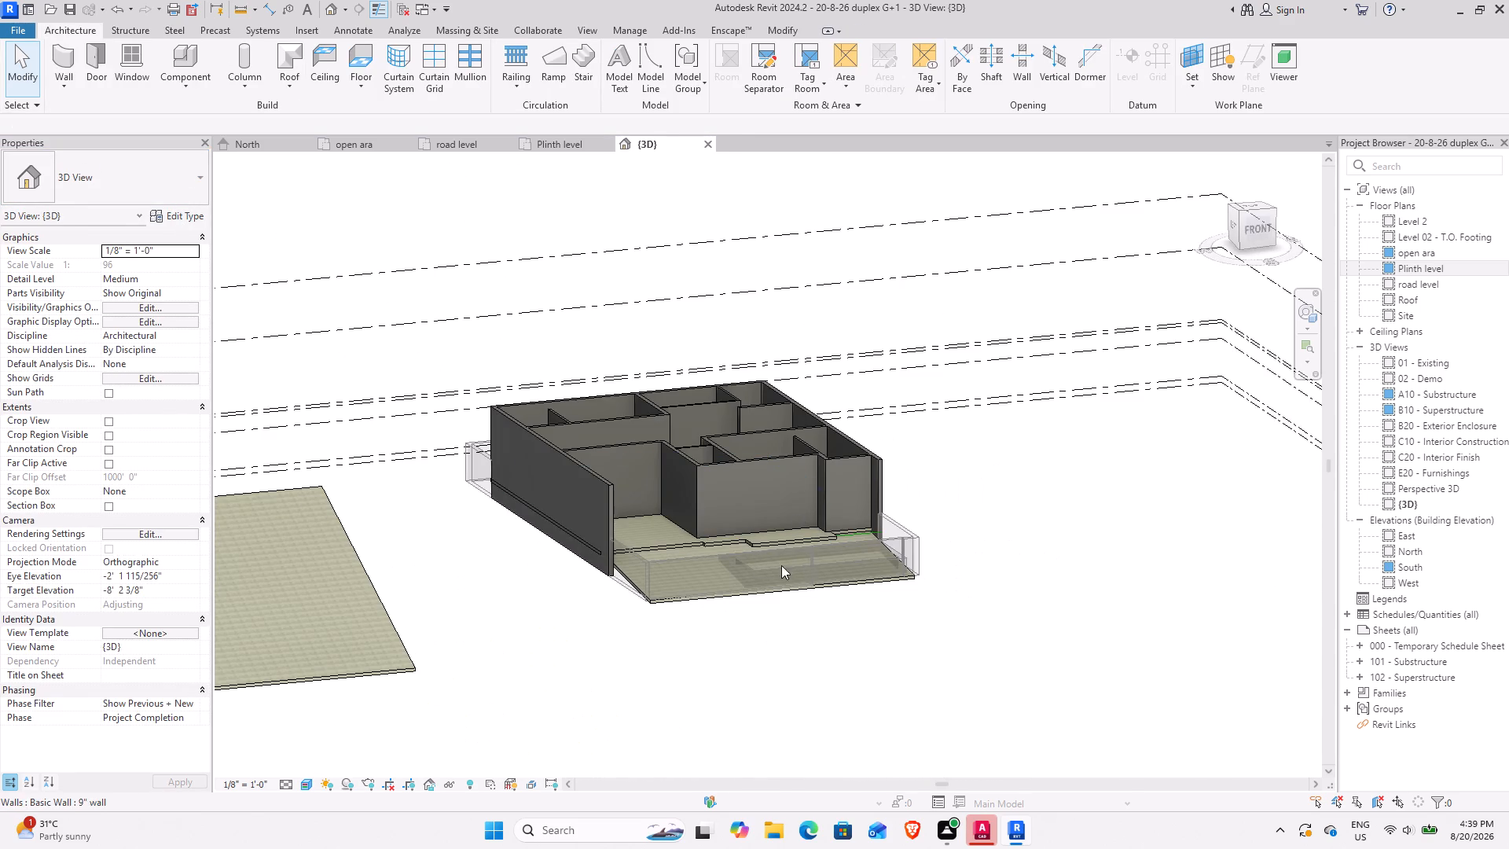
{"action": "middle_click_drag", "start_coordinate": [754, 564], "coordinate": [829, 713], "text": "shift"}
{"action": "middle_click_drag", "start_coordinate": [939, 672], "coordinate": [675, 527]}
{"action": "scroll", "coordinate": [652, 524], "scroll_direction": "up", "scroll_amount": 3}
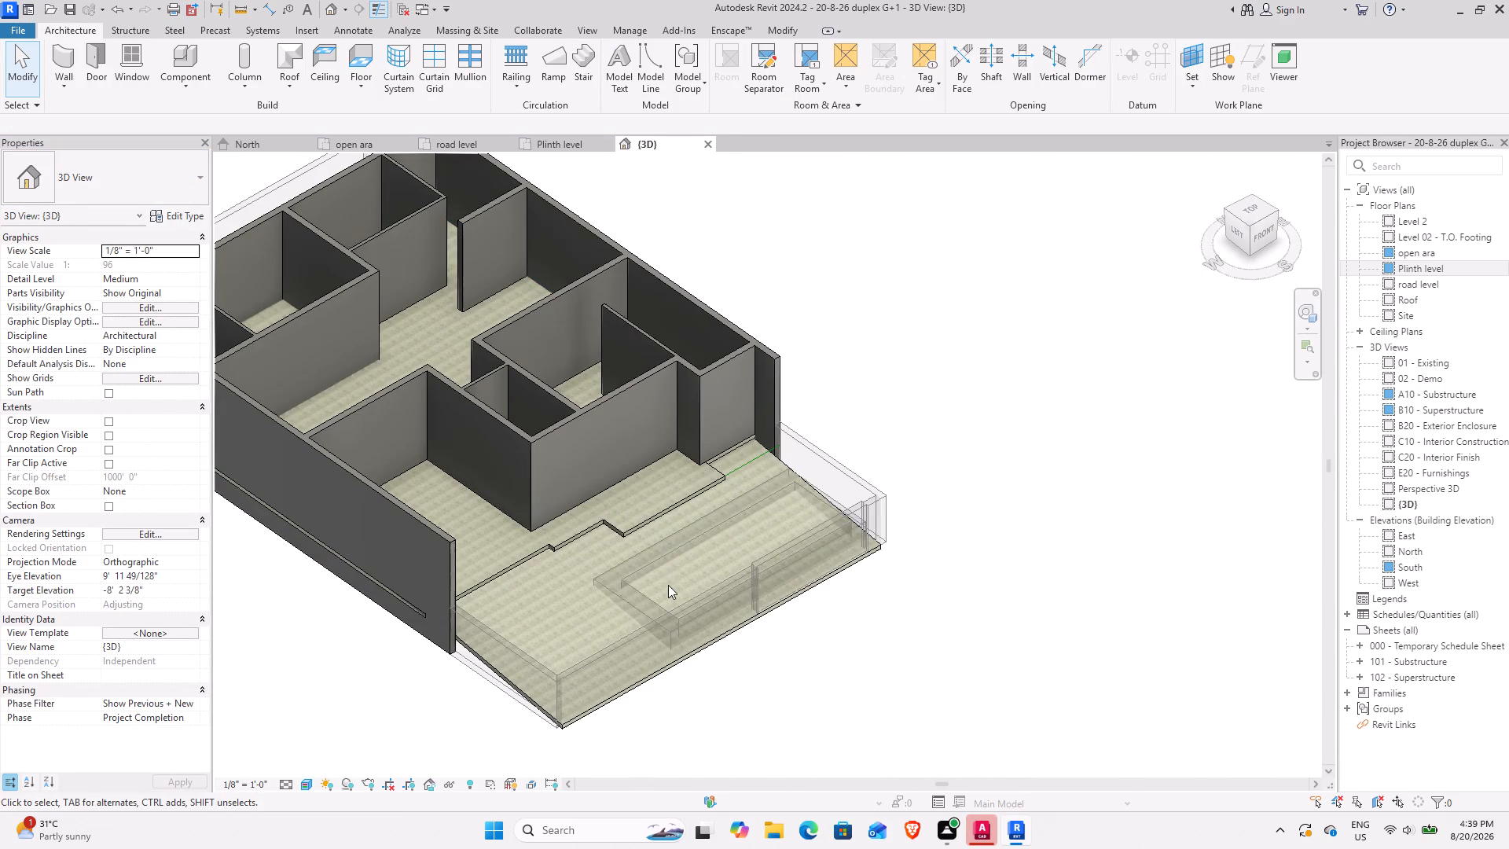
{"action": "middle_click_drag", "start_coordinate": [655, 566], "coordinate": [727, 567], "text": "shift"}
{"action": "left_click", "coordinate": [843, 516]}
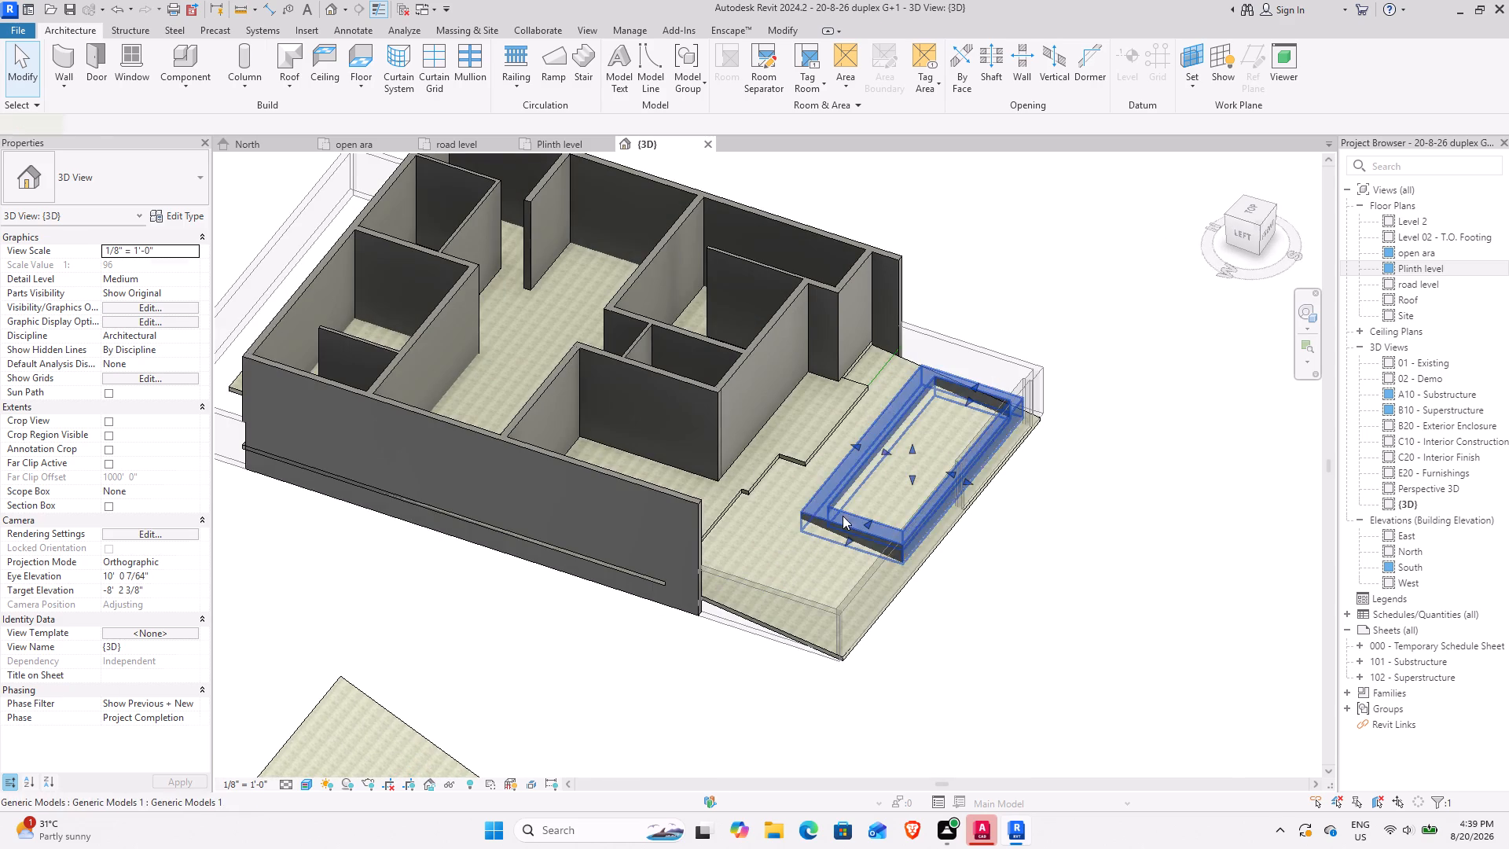
{"action": "middle_click_drag", "start_coordinate": [810, 605], "coordinate": [458, 599]}
{"action": "middle_click_drag", "start_coordinate": [642, 596], "coordinate": [679, 676]}
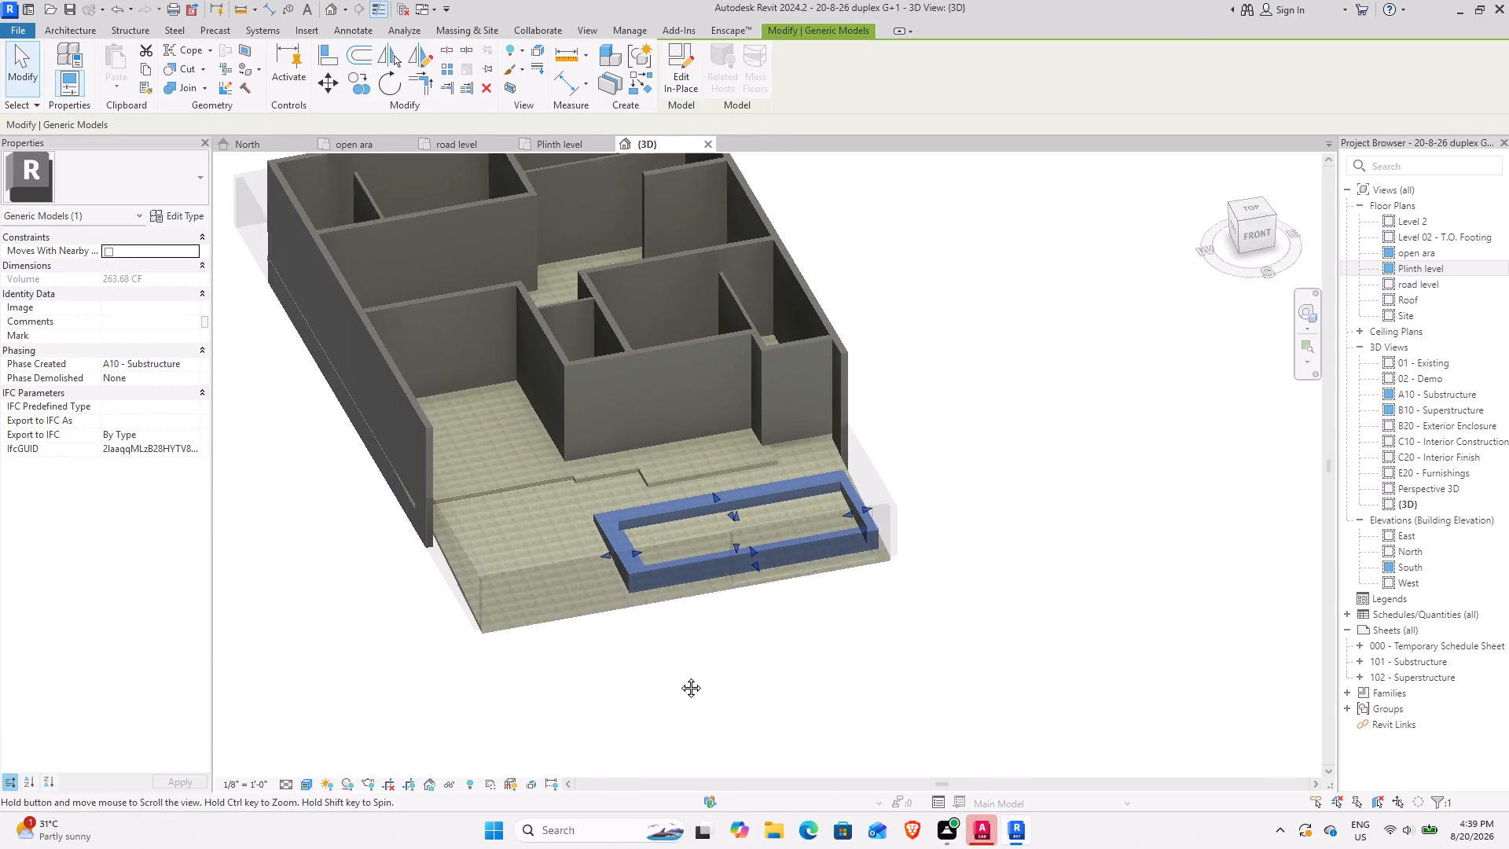
{"action": "middle_click_drag", "start_coordinate": [679, 676], "coordinate": [681, 691]}
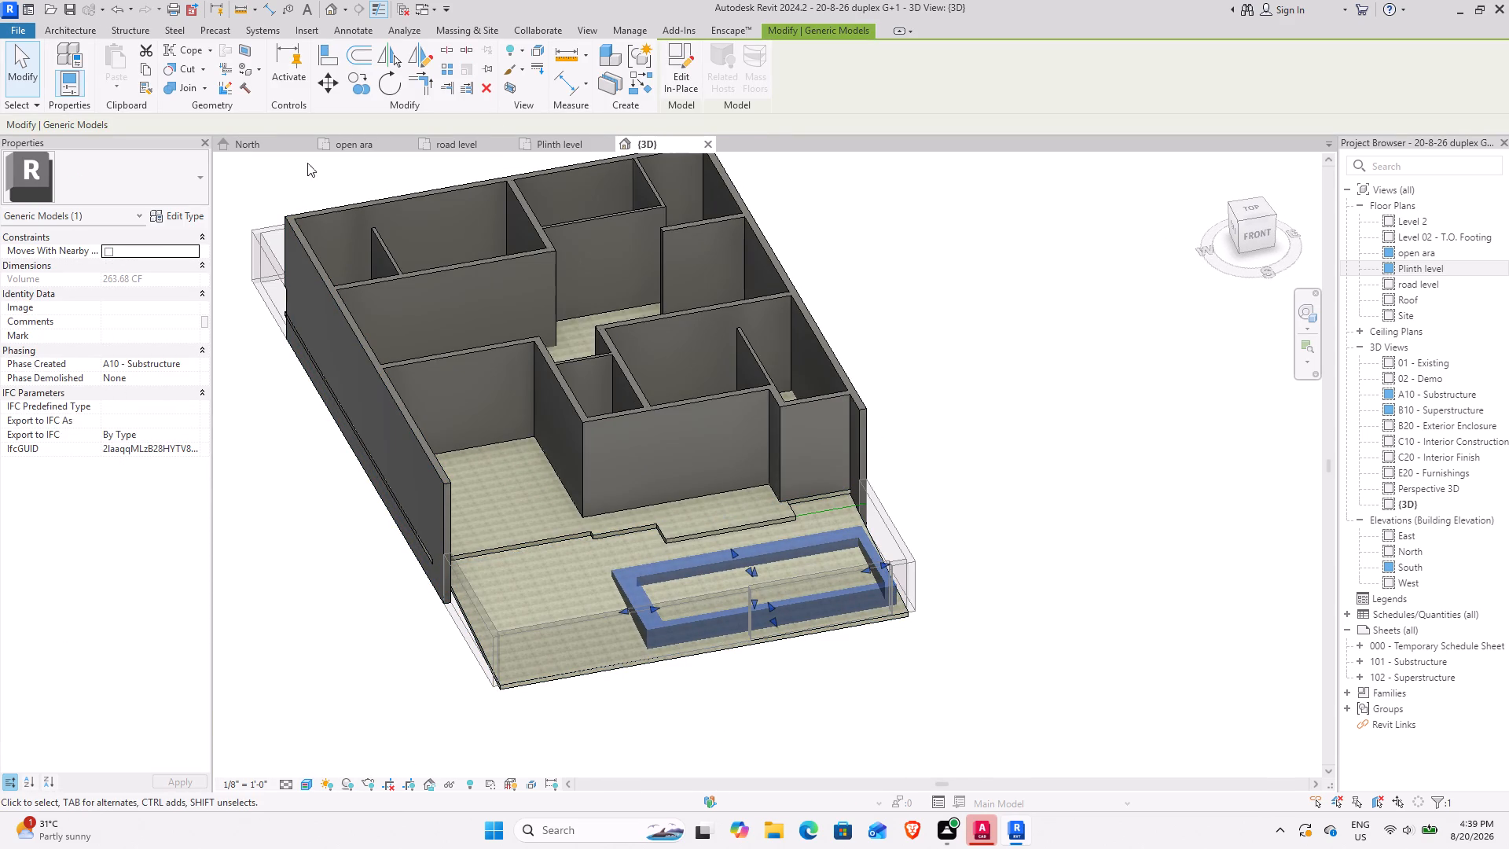
{"action": "left_click", "coordinate": [1063, 507]}
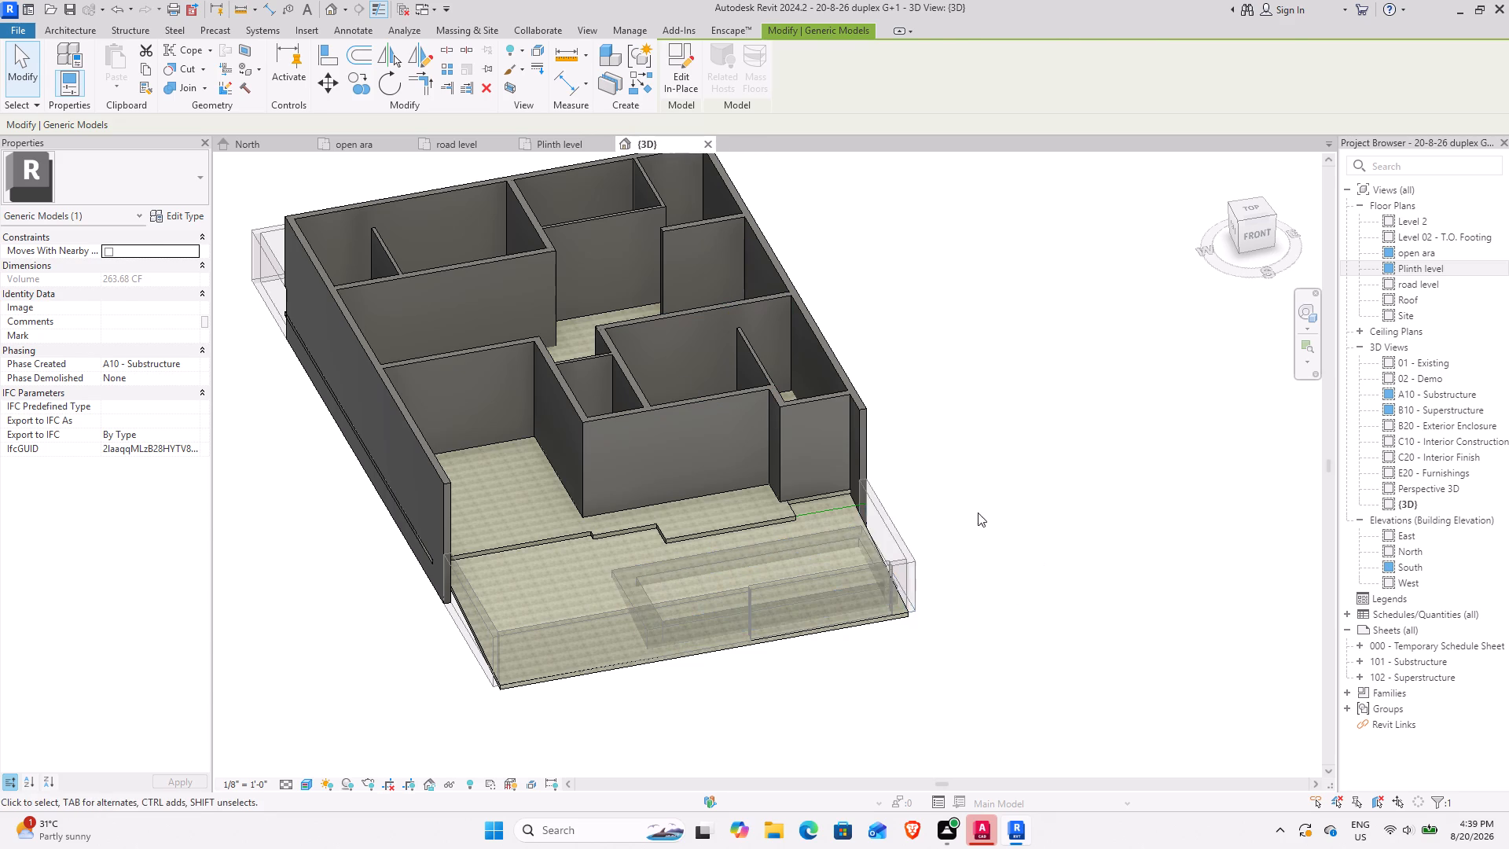
Set the 3D view's visual style to Shaded.
{"action": "scroll", "coordinate": [627, 554], "scroll_direction": "up", "scroll_amount": 3}
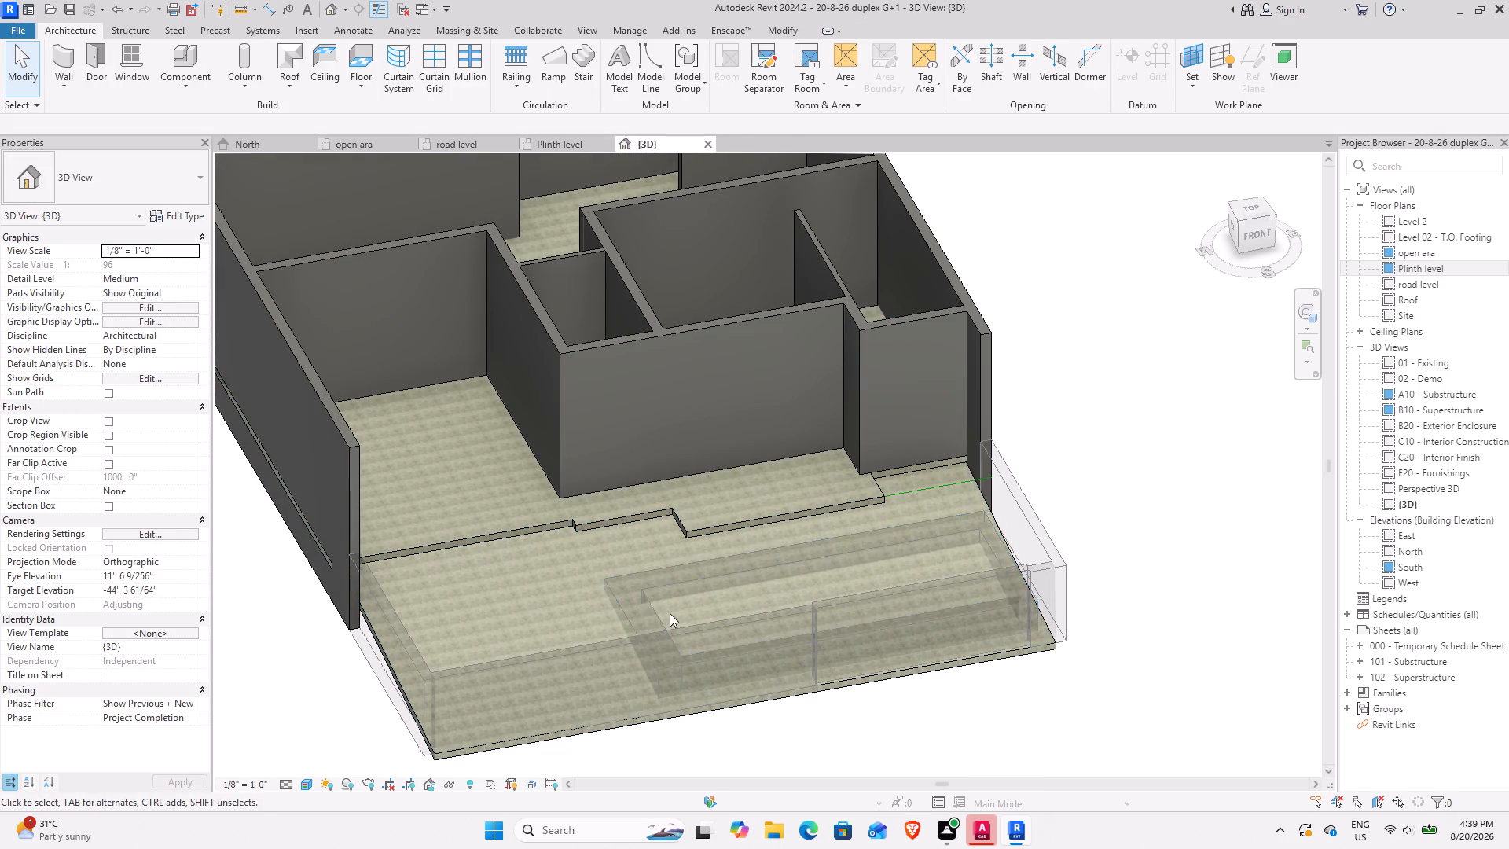
{"action": "left_click", "coordinate": [313, 788]}
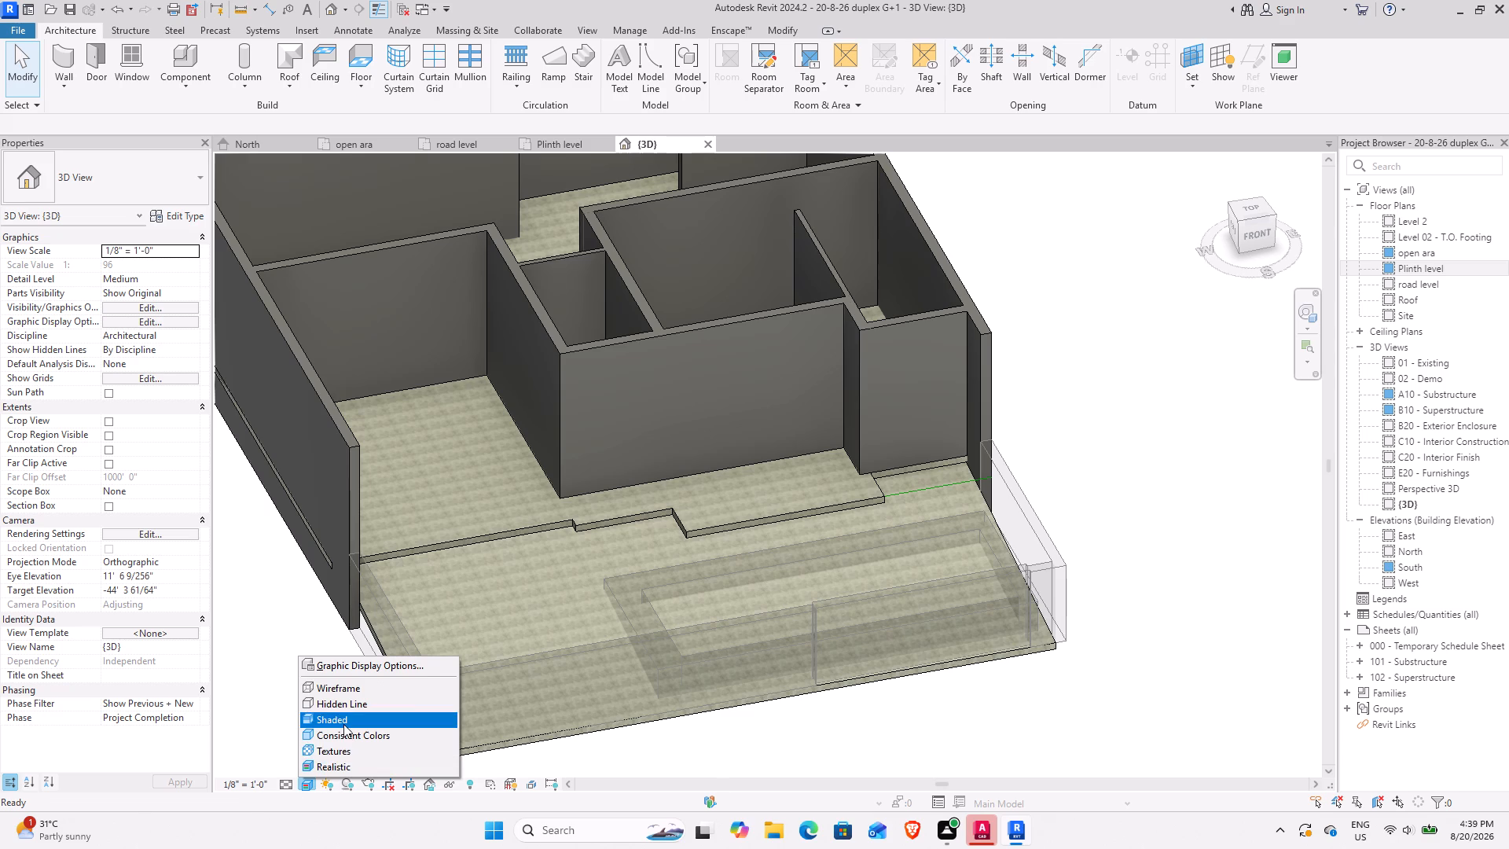
{"action": "left_click", "coordinate": [343, 724]}
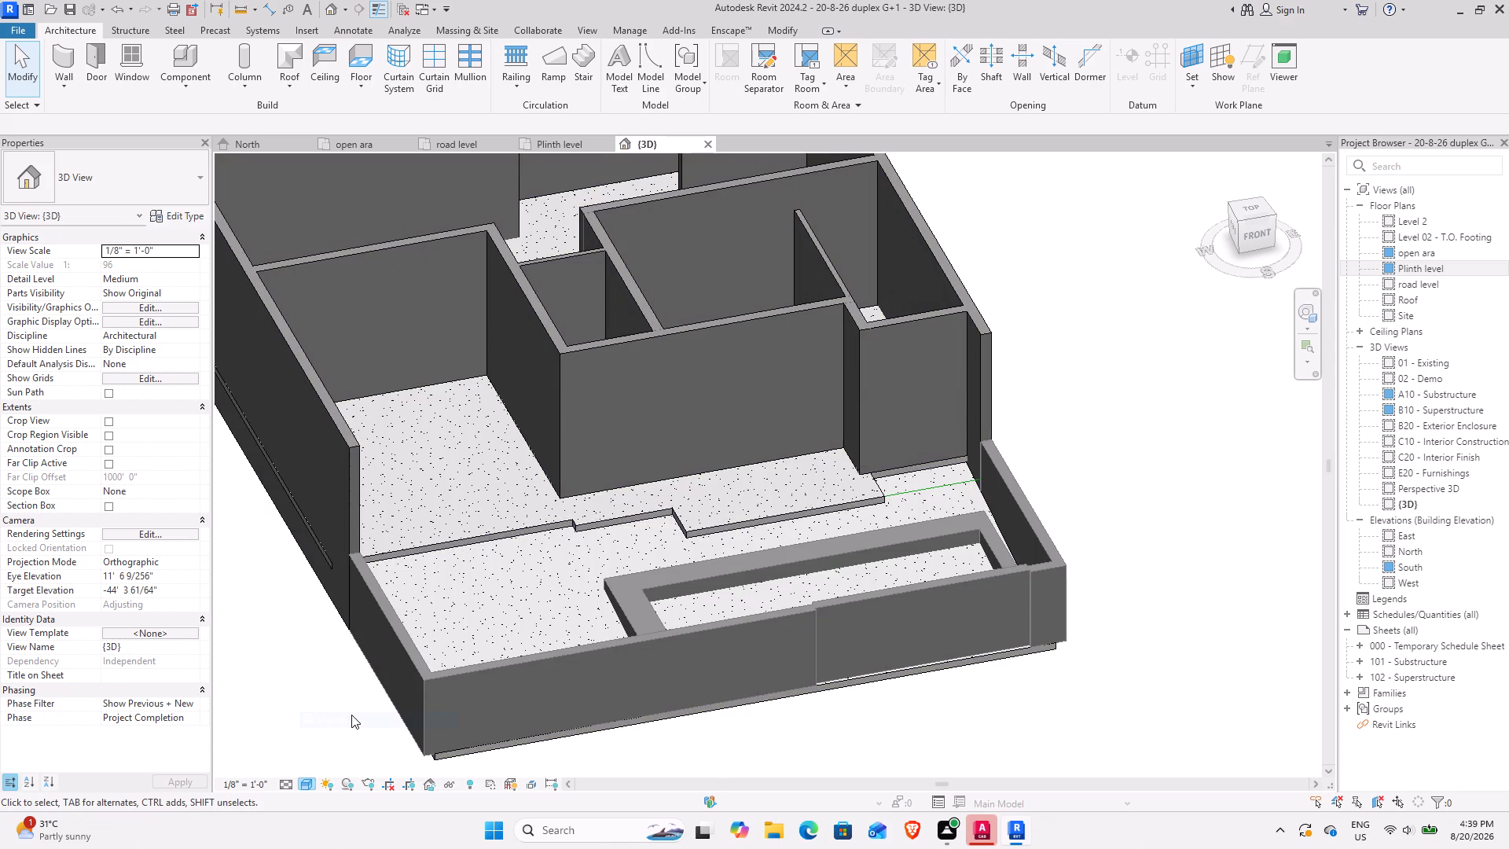
Examine the shaded front yard, its compound walls and the sloped floor from above and from the front.
{"action": "scroll", "coordinate": [460, 640], "scroll_direction": "down", "scroll_amount": 1}
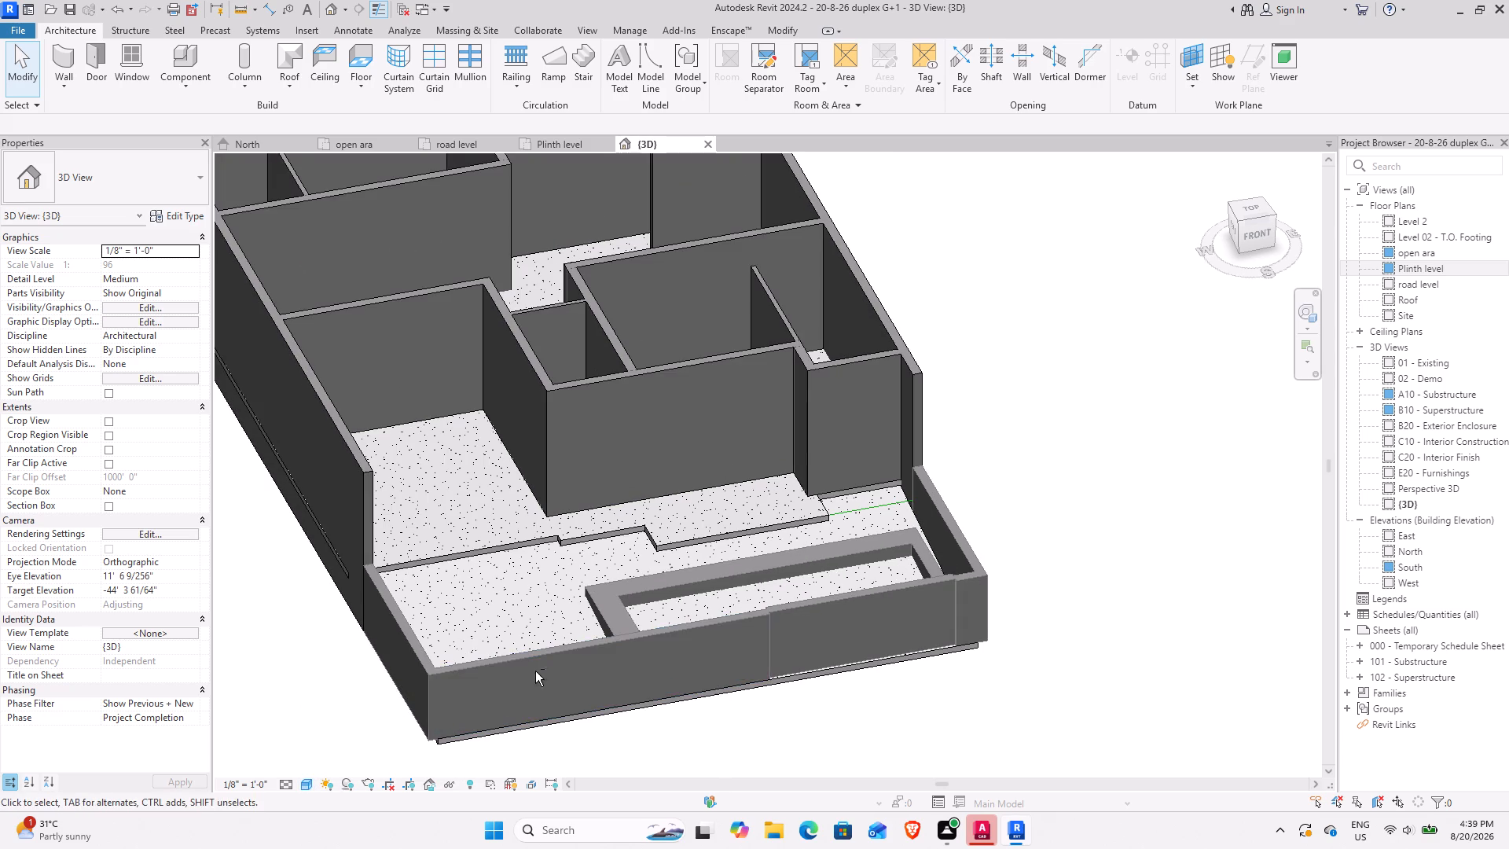
{"action": "middle_click_drag", "start_coordinate": [535, 671], "coordinate": [469, 720], "text": "shift"}
{"action": "middle_click_drag", "start_coordinate": [600, 605], "coordinate": [931, 748], "text": "shift"}
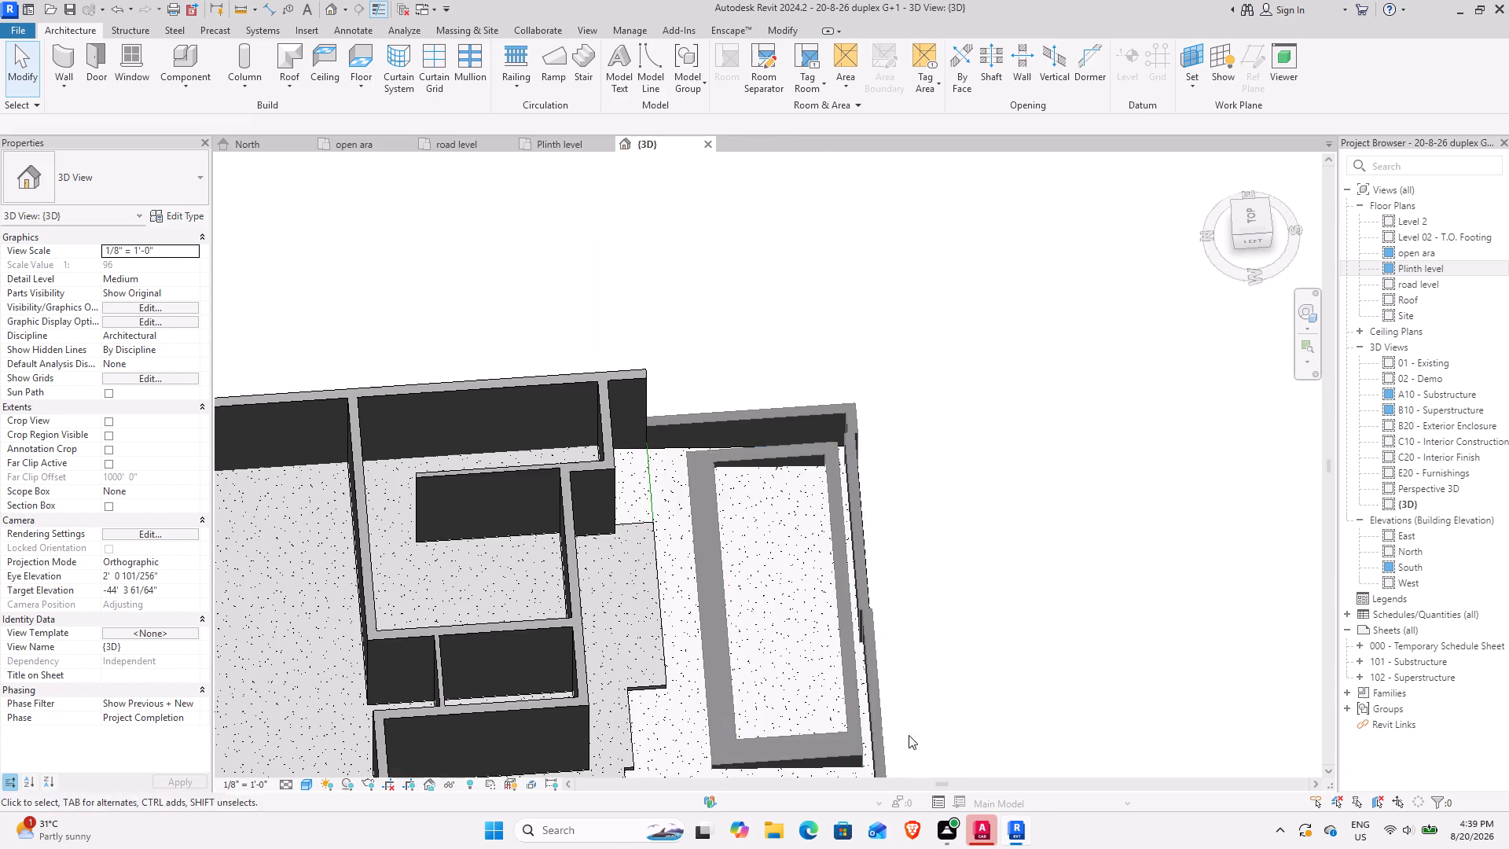
{"action": "middle_click_drag", "start_coordinate": [863, 700], "coordinate": [821, 775]}
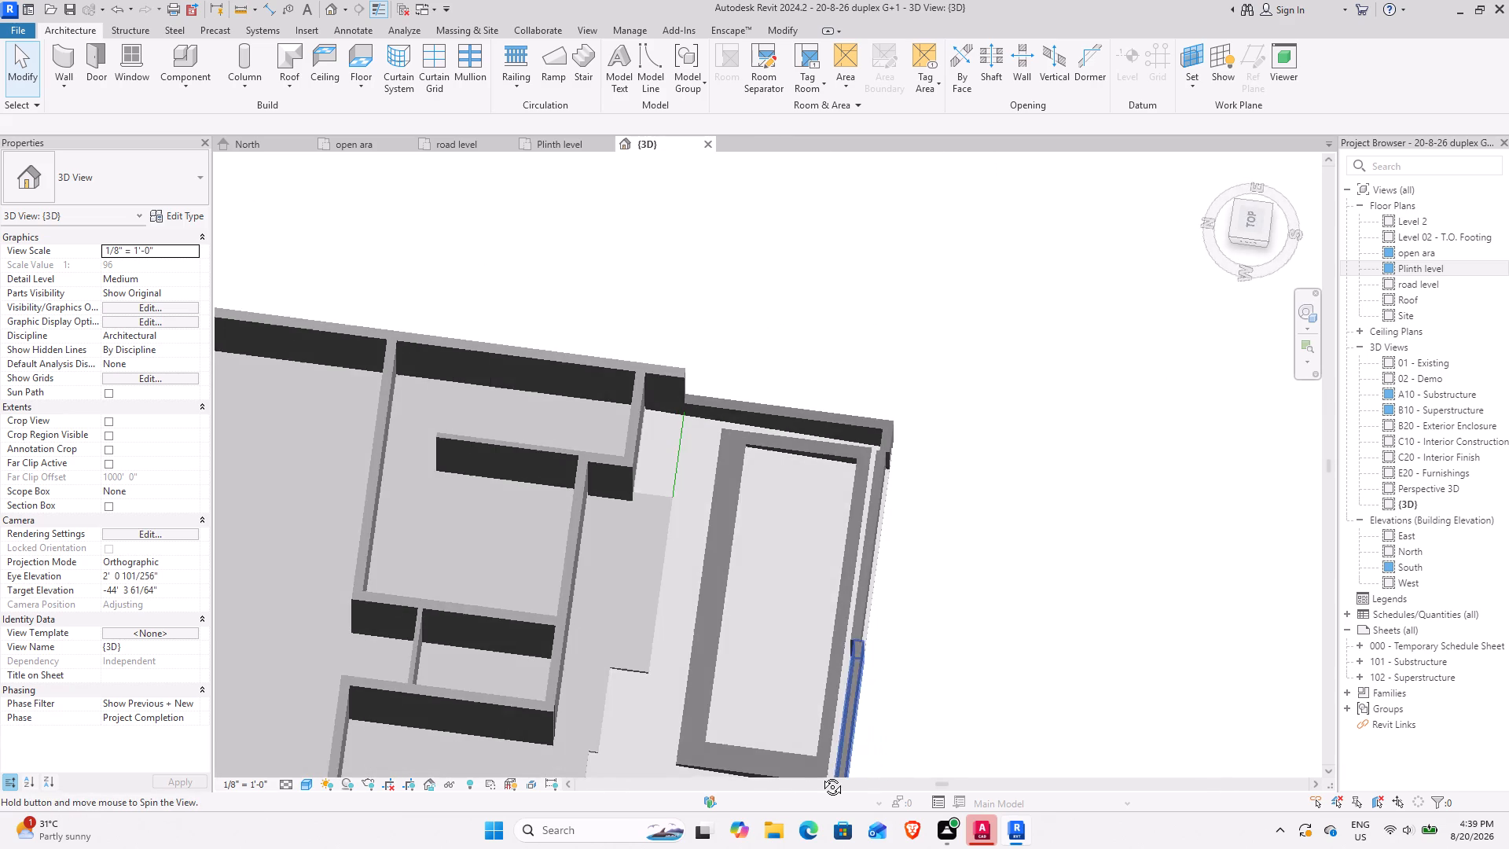
{"action": "middle_click_drag", "start_coordinate": [821, 775], "coordinate": [592, 458]}
{"action": "scroll", "coordinate": [684, 552], "scroll_direction": "up", "scroll_amount": 3}
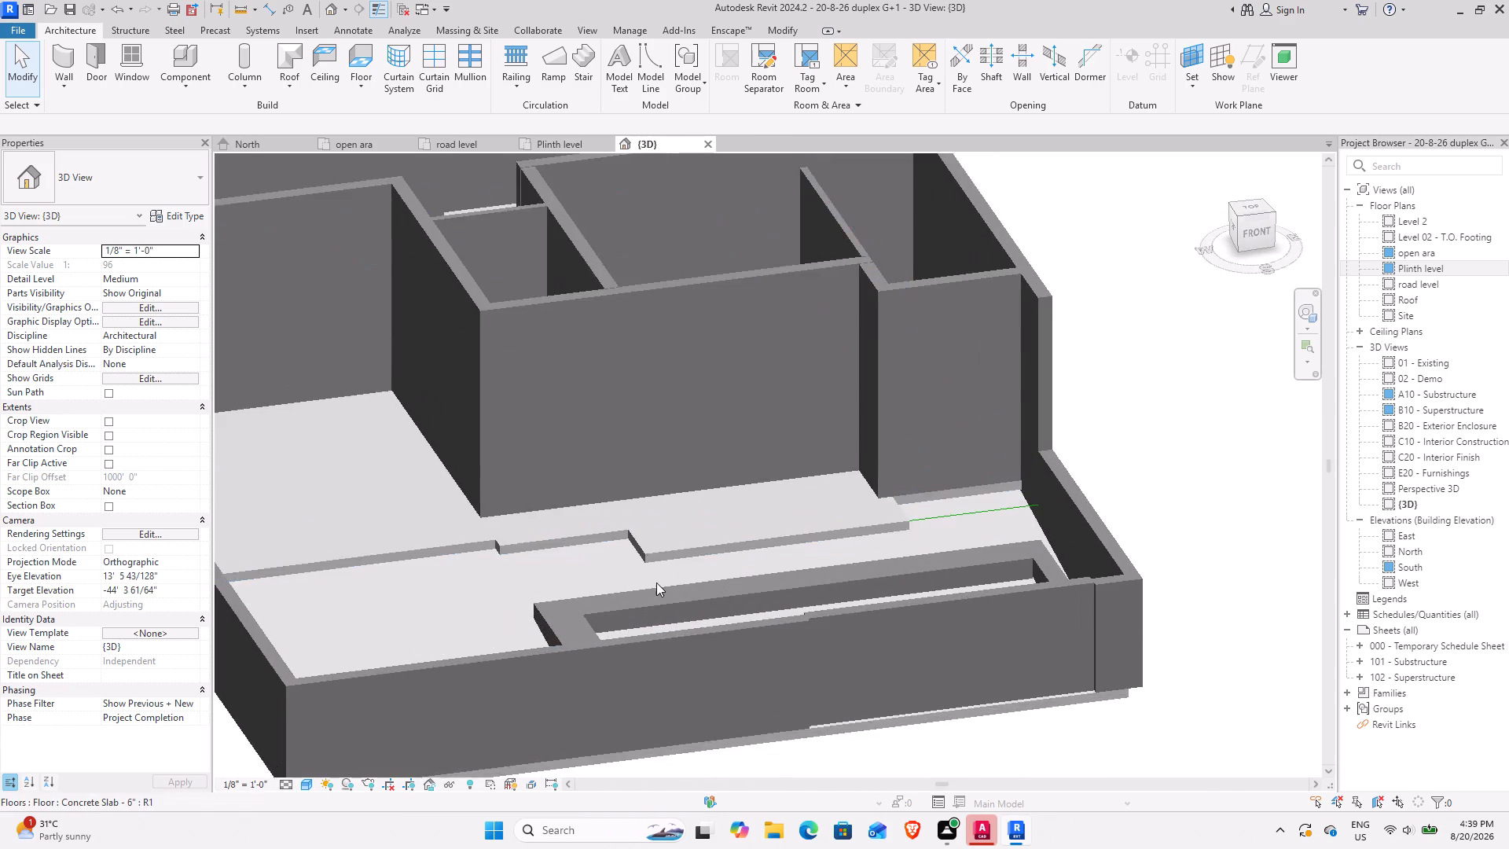
{"action": "scroll", "coordinate": [656, 583], "scroll_direction": "up", "scroll_amount": 2}
{"action": "middle_click_drag", "start_coordinate": [601, 583], "coordinate": [650, 558], "text": "shift"}
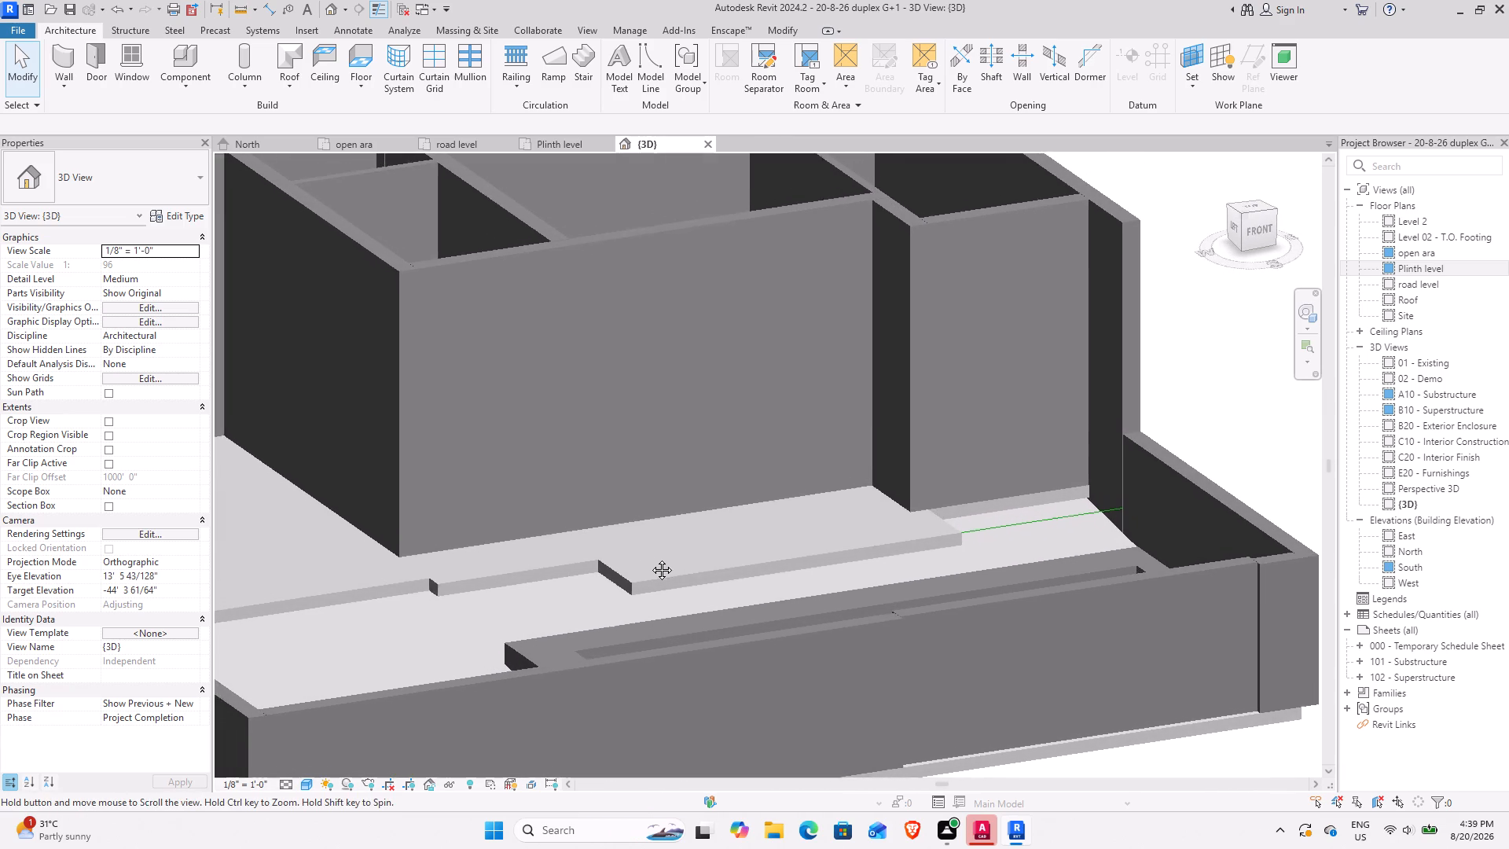
{"action": "middle_click_drag", "start_coordinate": [650, 558], "coordinate": [654, 560], "text": "shift"}
{"action": "middle_click_drag", "start_coordinate": [557, 627], "coordinate": [674, 598]}
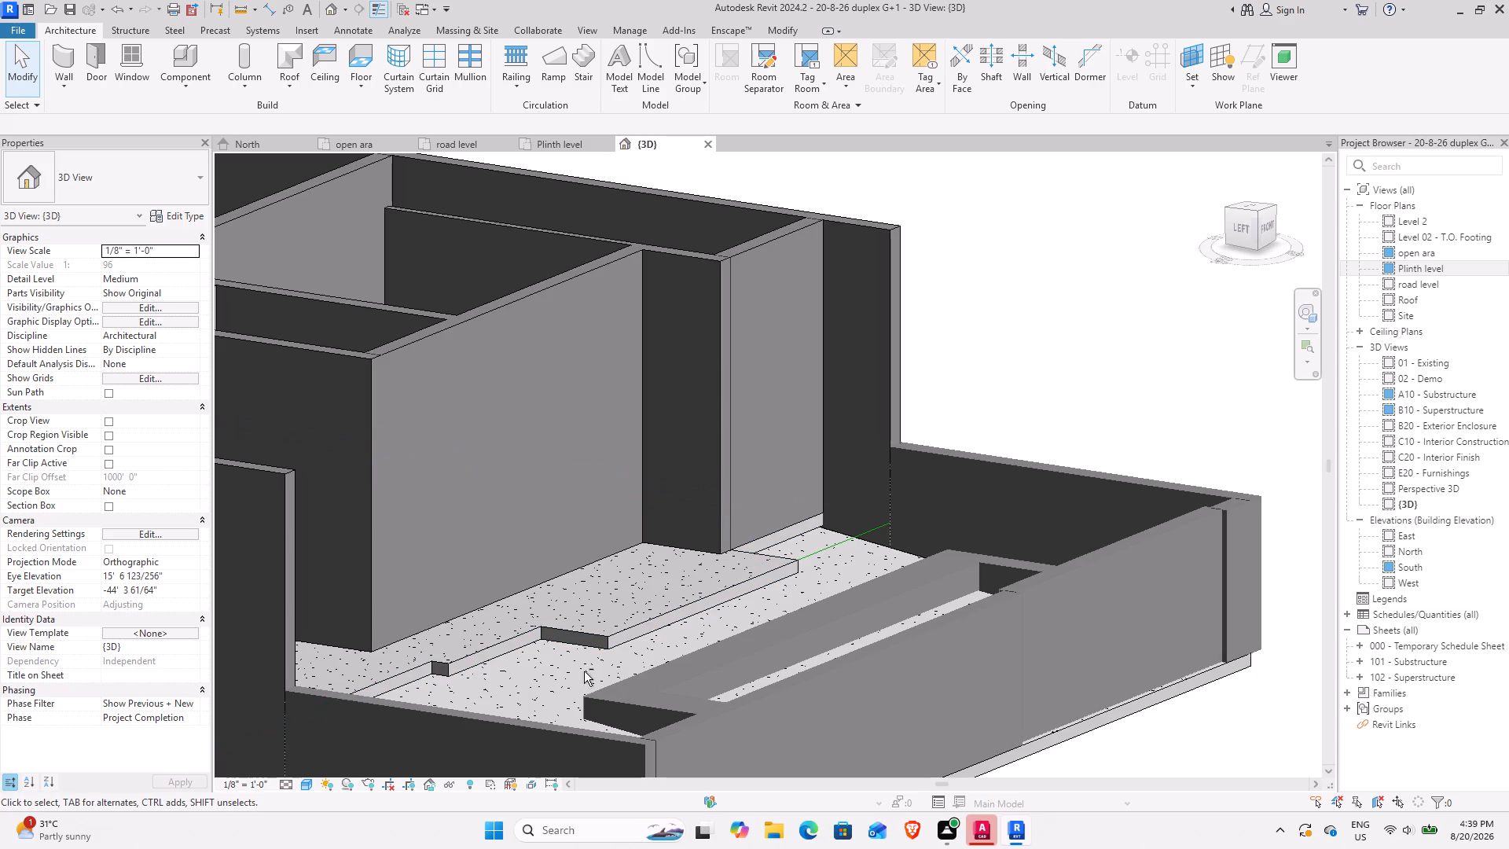
{"action": "middle_click_drag", "start_coordinate": [630, 652], "coordinate": [477, 706], "text": "shift"}
{"action": "middle_click_drag", "start_coordinate": [620, 606], "coordinate": [522, 625], "text": "shift"}
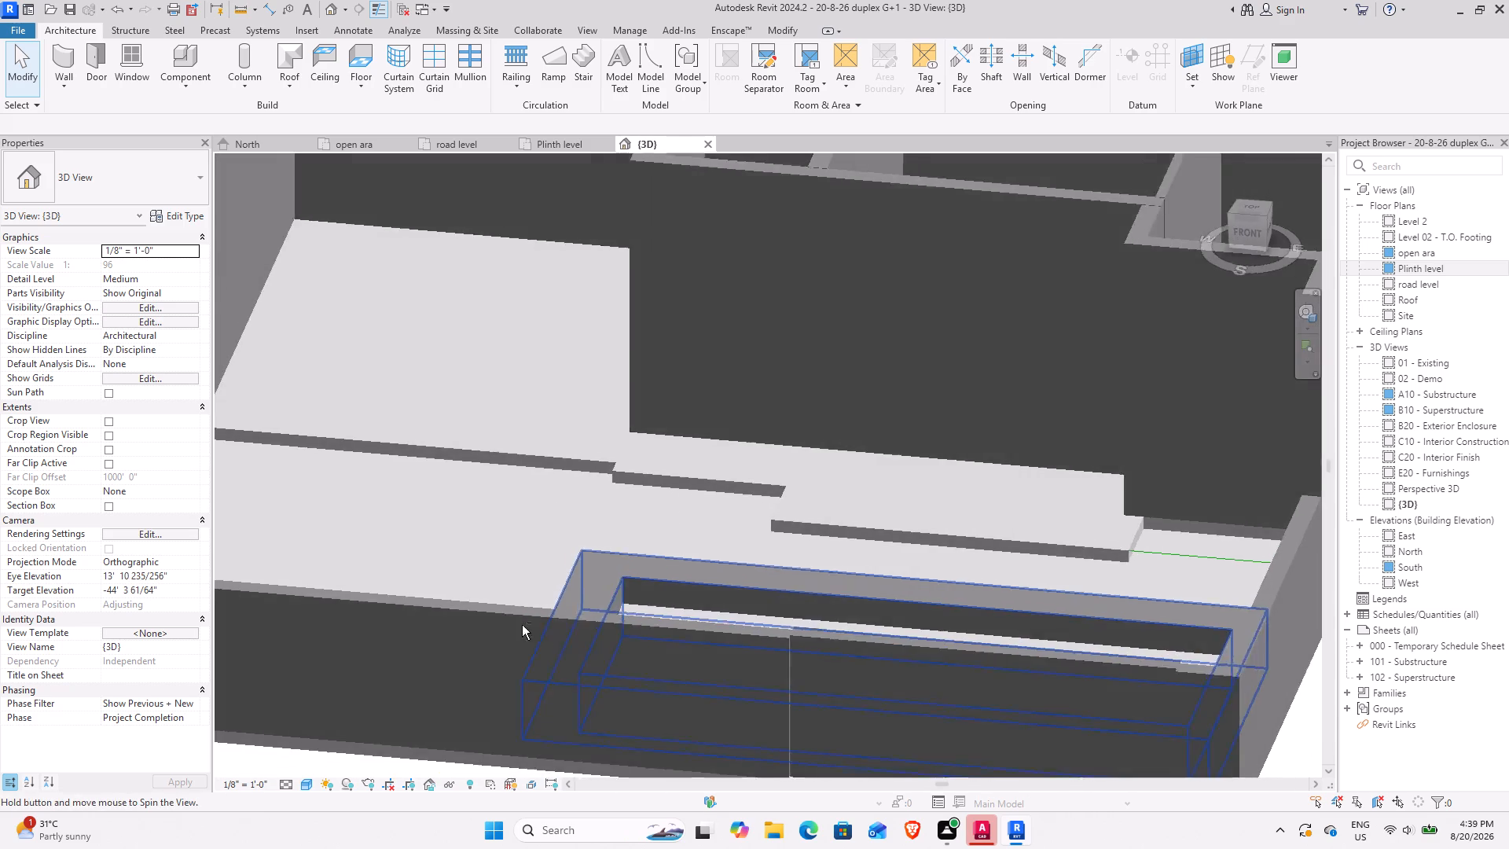
{"action": "middle_click_drag", "start_coordinate": [522, 625], "coordinate": [527, 625], "text": "shift"}
{"action": "middle_click_drag", "start_coordinate": [546, 523], "coordinate": [770, 697]}
Inspect the stepped edge where the Plinth level floor meets the front yard floor, including the plinth floor's properties.
{"action": "scroll", "coordinate": [435, 608], "scroll_direction": "up", "scroll_amount": 3}
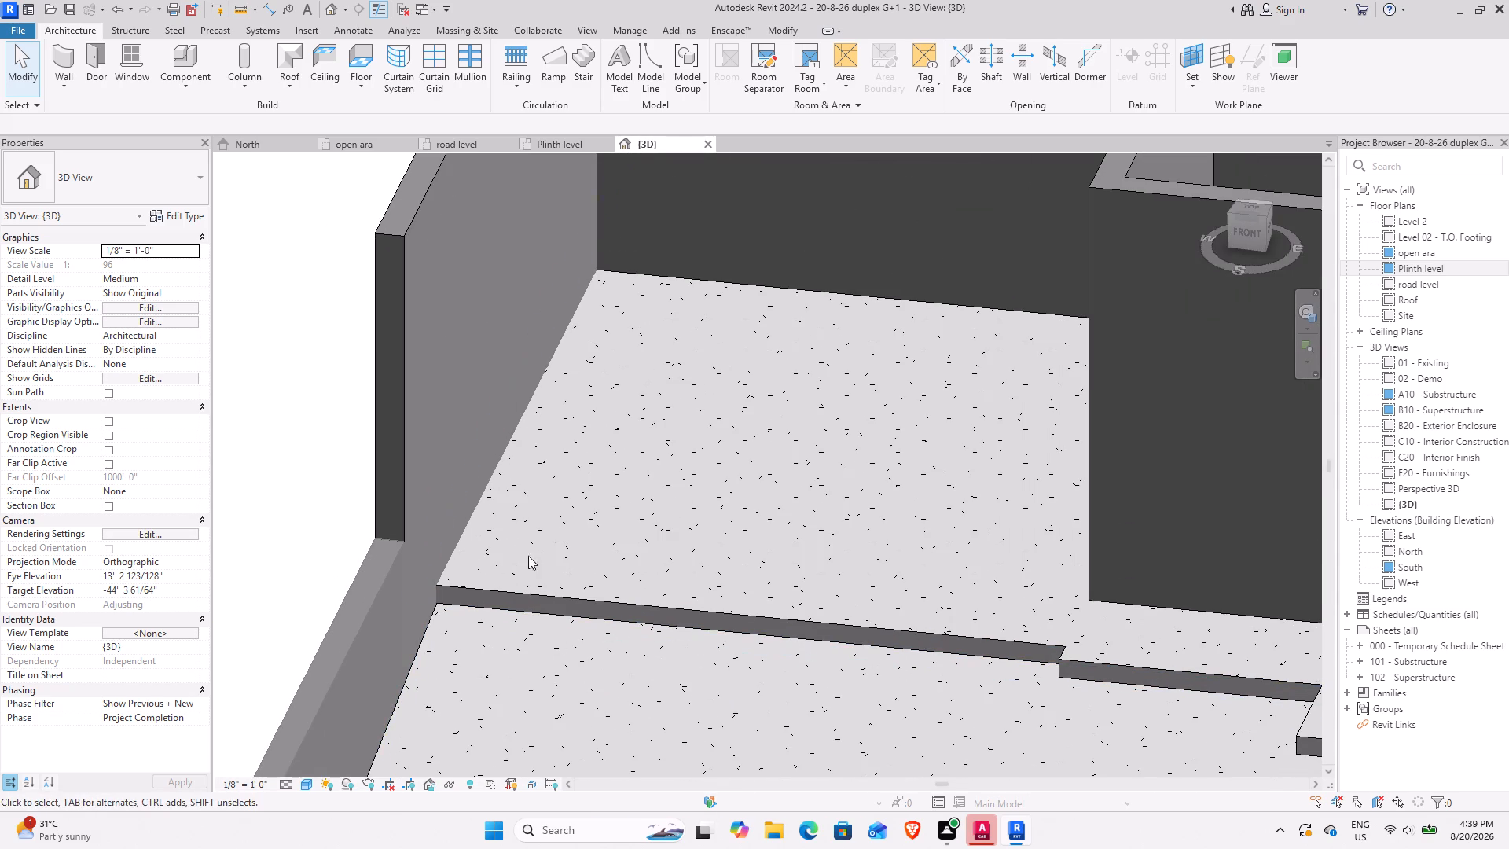
{"action": "scroll", "coordinate": [928, 644], "scroll_direction": "down", "scroll_amount": 3}
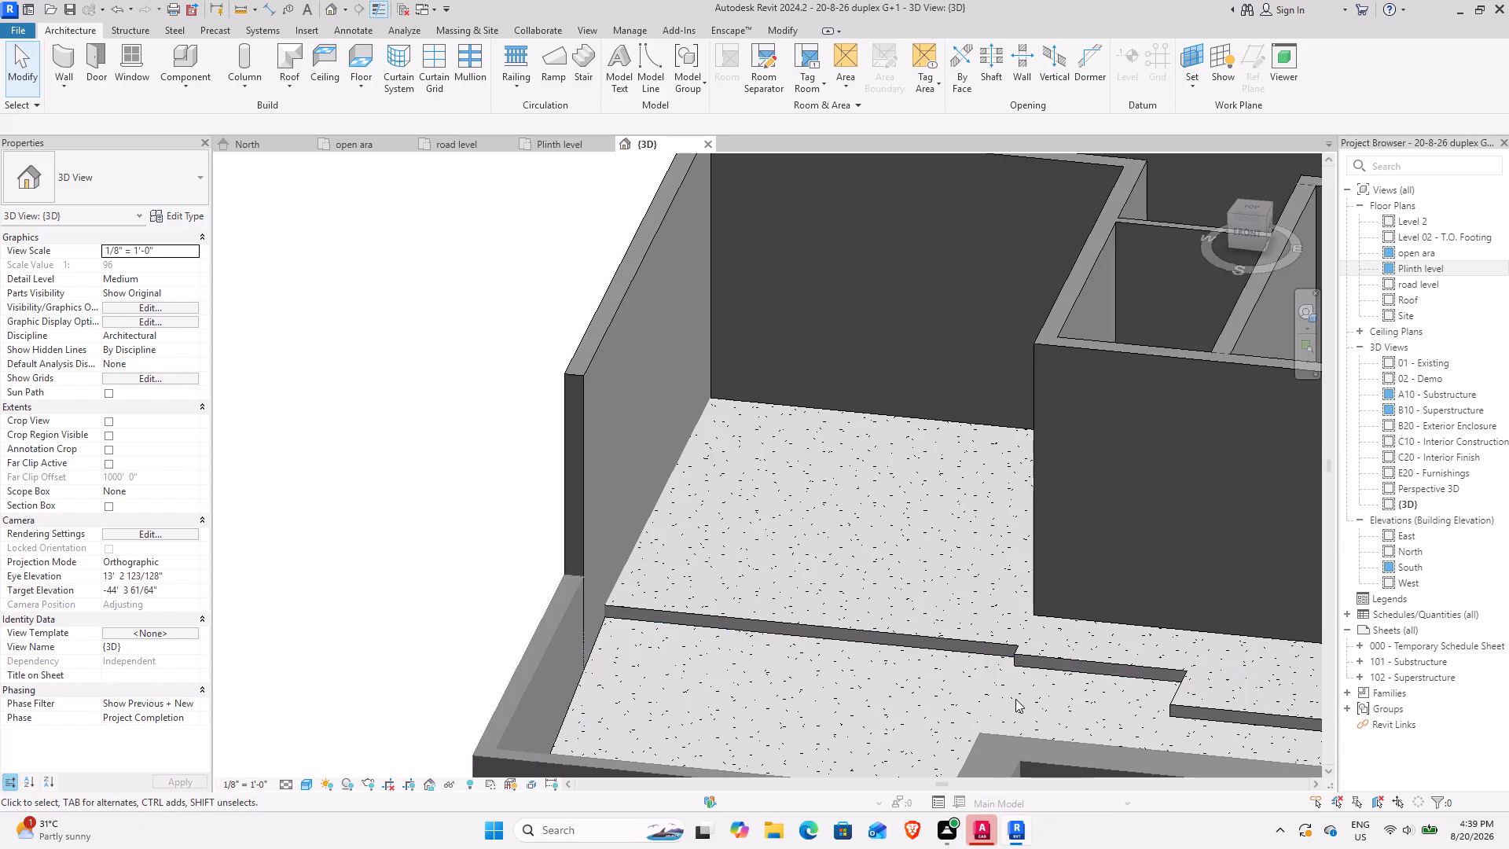
{"action": "middle_click_drag", "start_coordinate": [997, 697], "coordinate": [535, 619]}
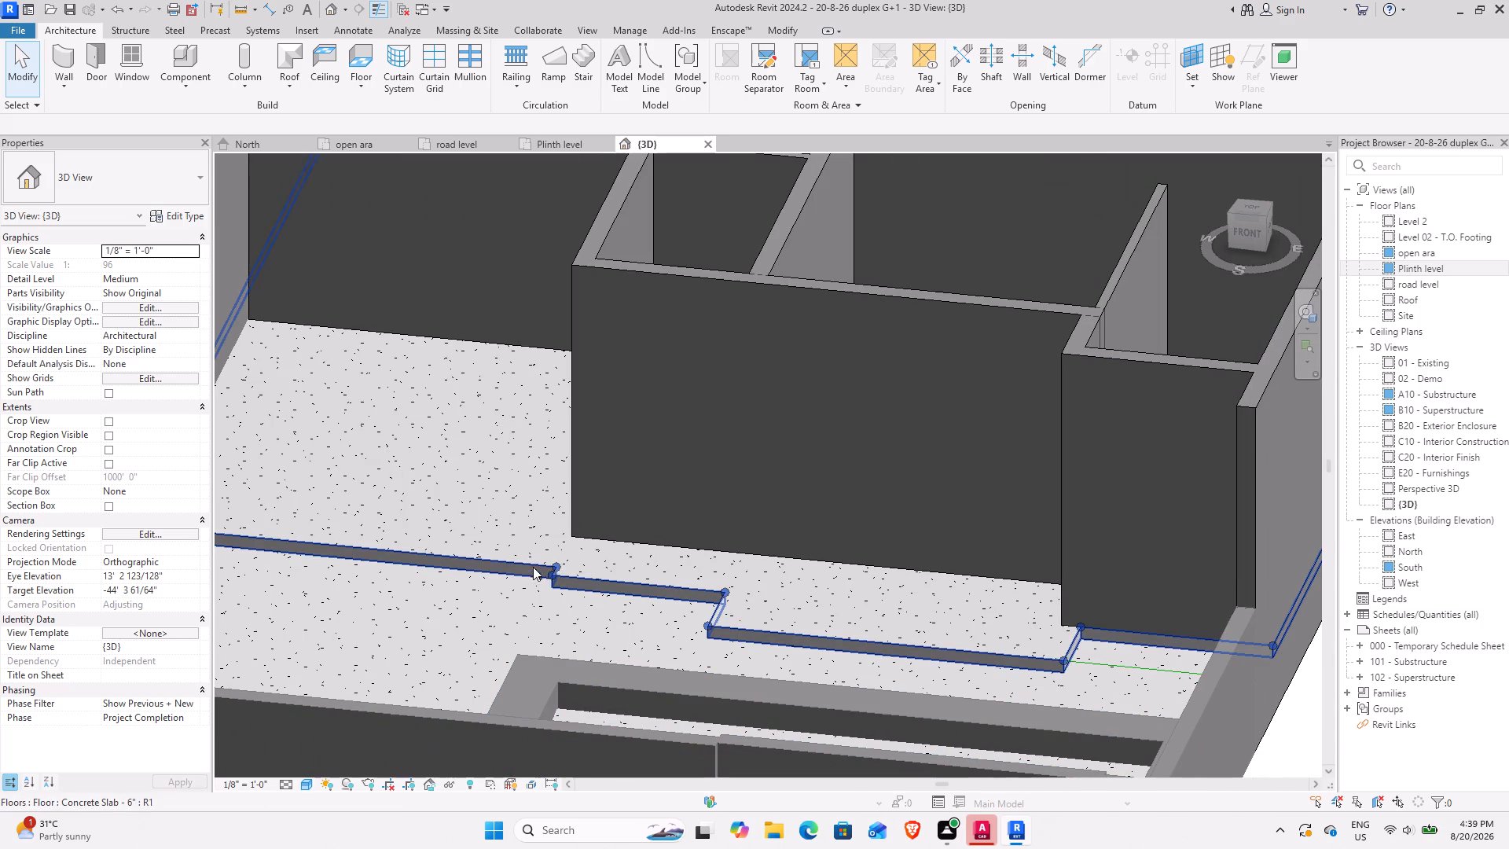
{"action": "scroll", "coordinate": [474, 527], "scroll_direction": "up", "scroll_amount": 2}
{"action": "middle_click_drag", "start_coordinate": [442, 613], "coordinate": [683, 616]}
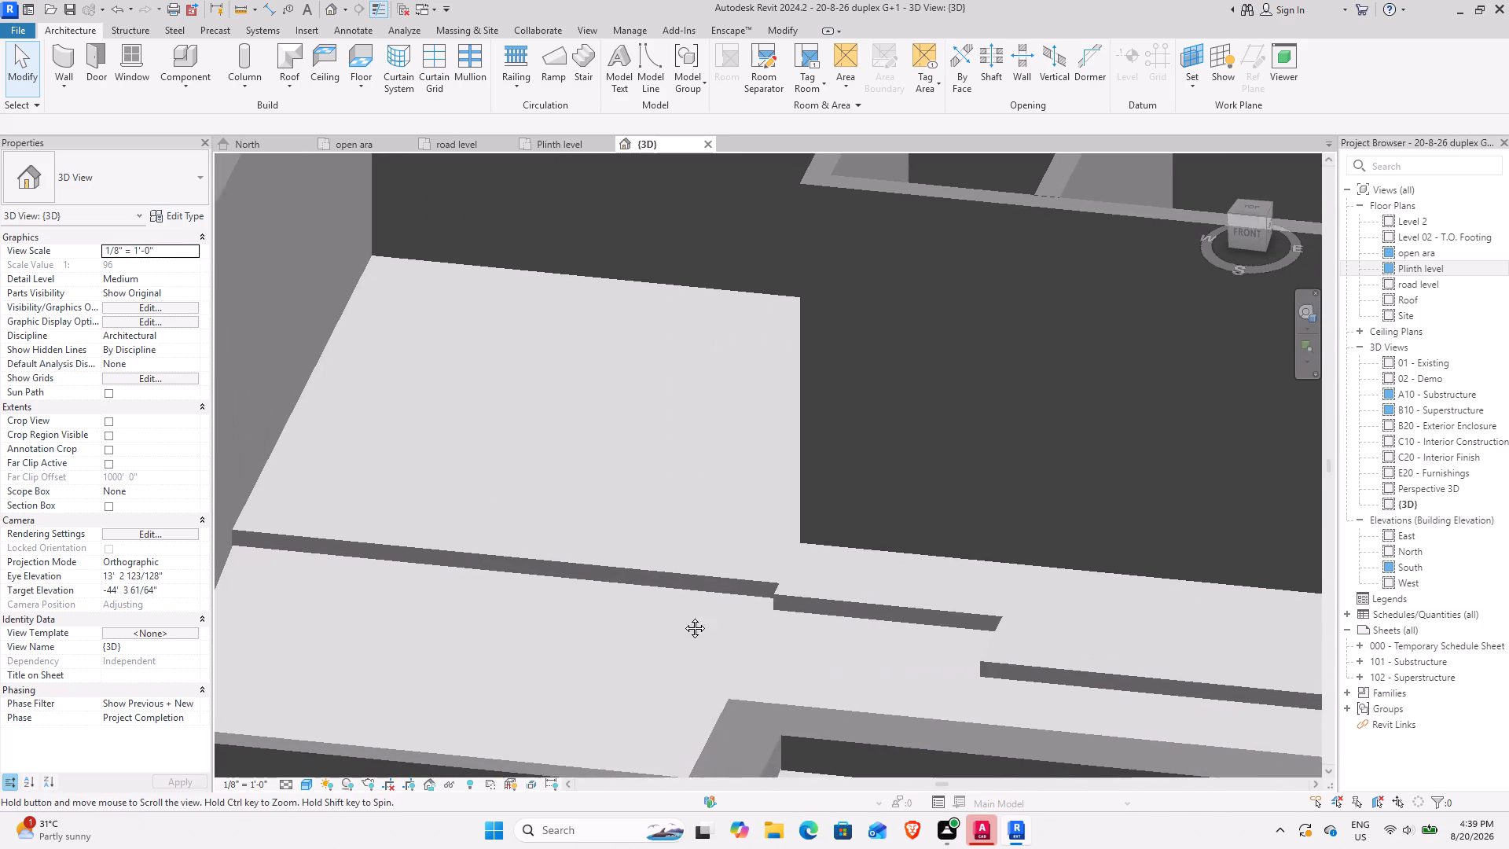
{"action": "middle_click_drag", "start_coordinate": [683, 616], "coordinate": [692, 616]}
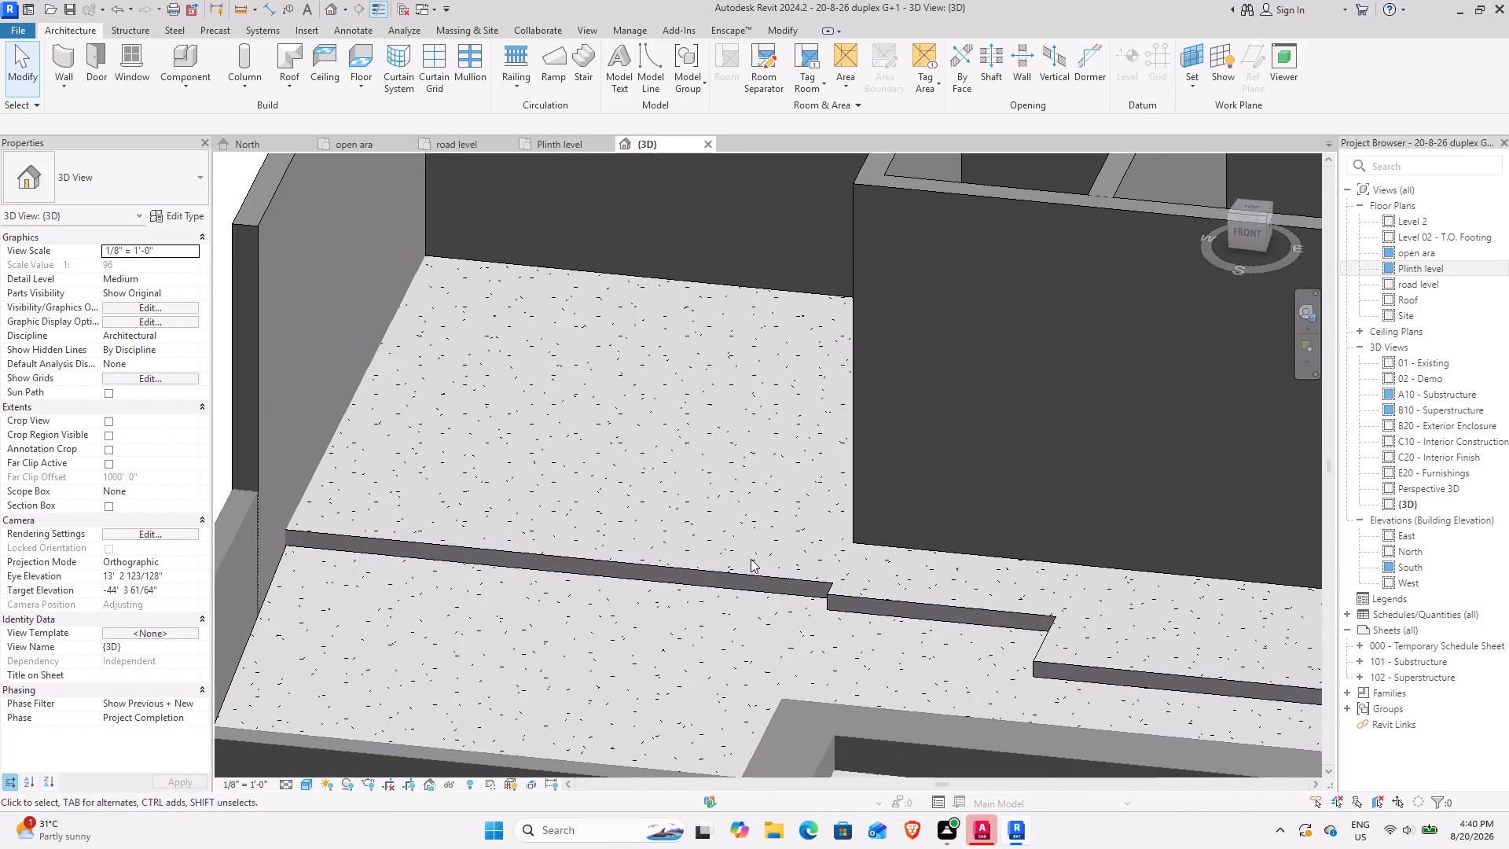
{"action": "left_click", "coordinate": [699, 571]}
{"action": "scroll", "coordinate": [747, 628], "scroll_direction": "down", "scroll_amount": 3}
{"action": "middle_click_drag", "start_coordinate": [936, 647], "coordinate": [818, 602]}
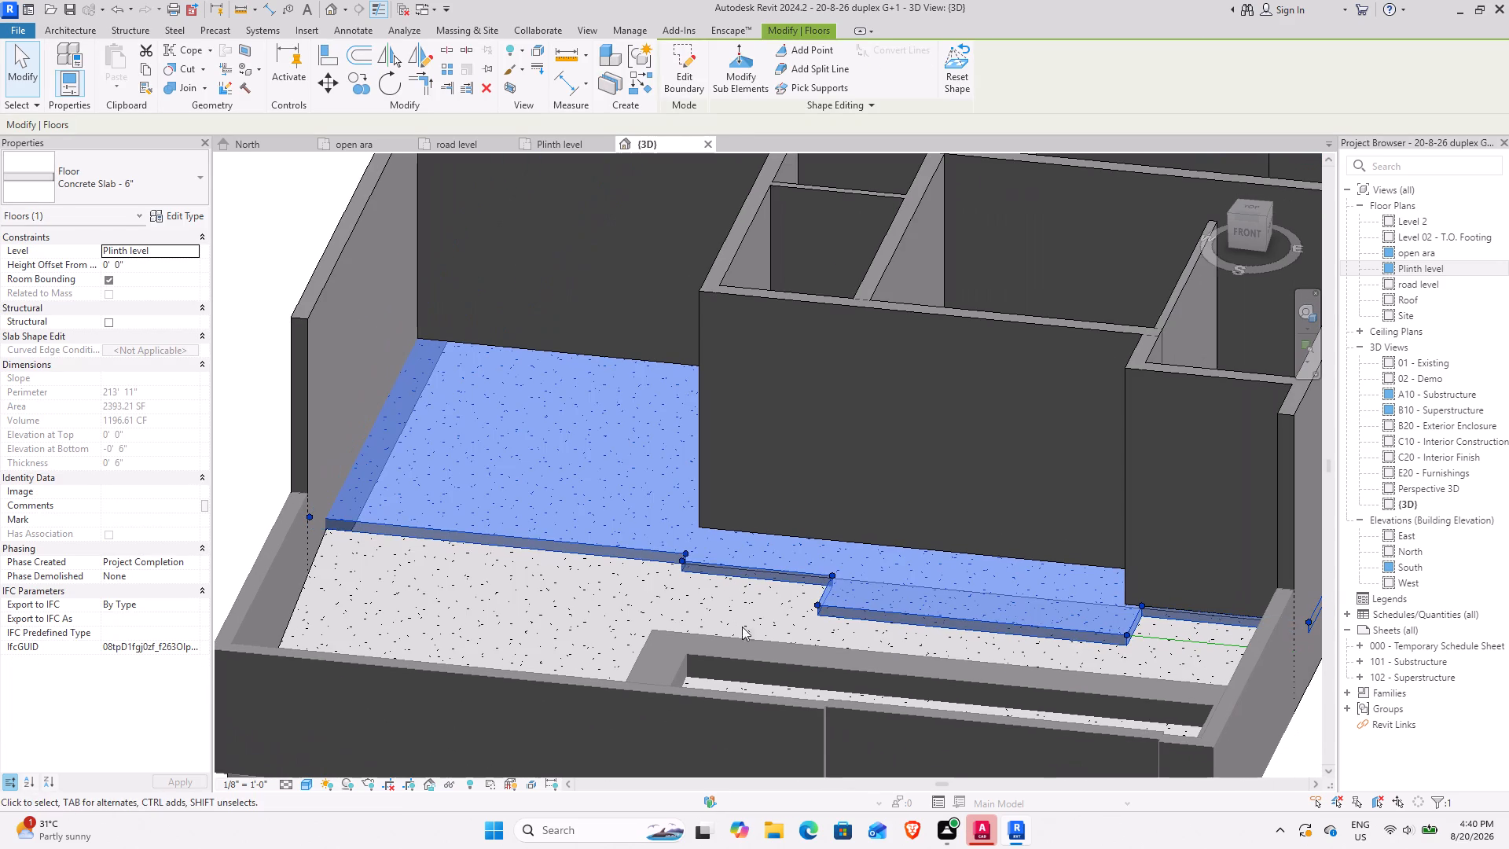
{"action": "left_click", "coordinate": [468, 594]}
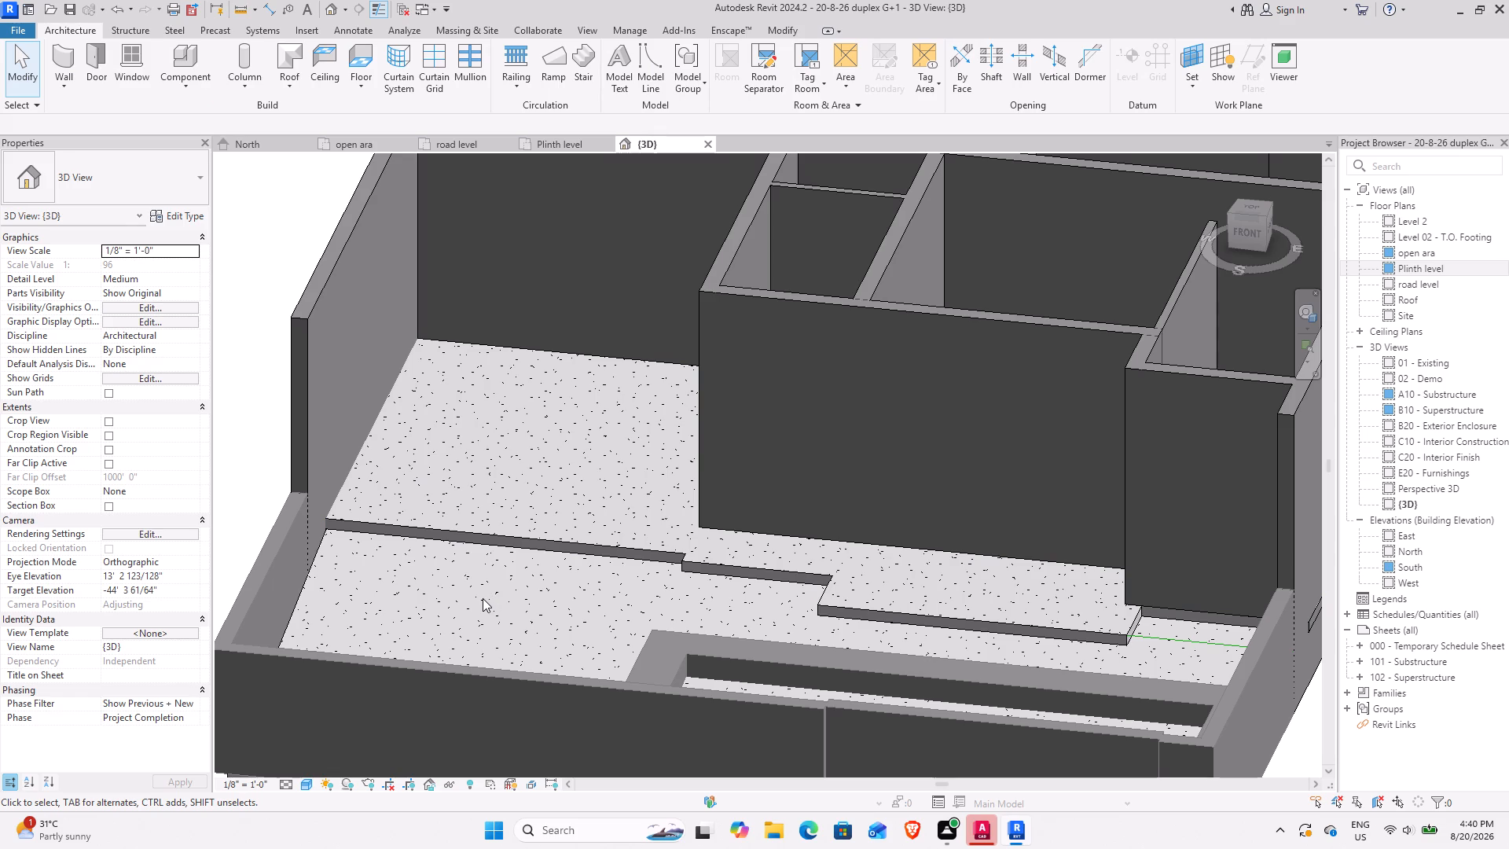
{"action": "scroll", "coordinate": [540, 593], "scroll_direction": "down", "scroll_amount": 3}
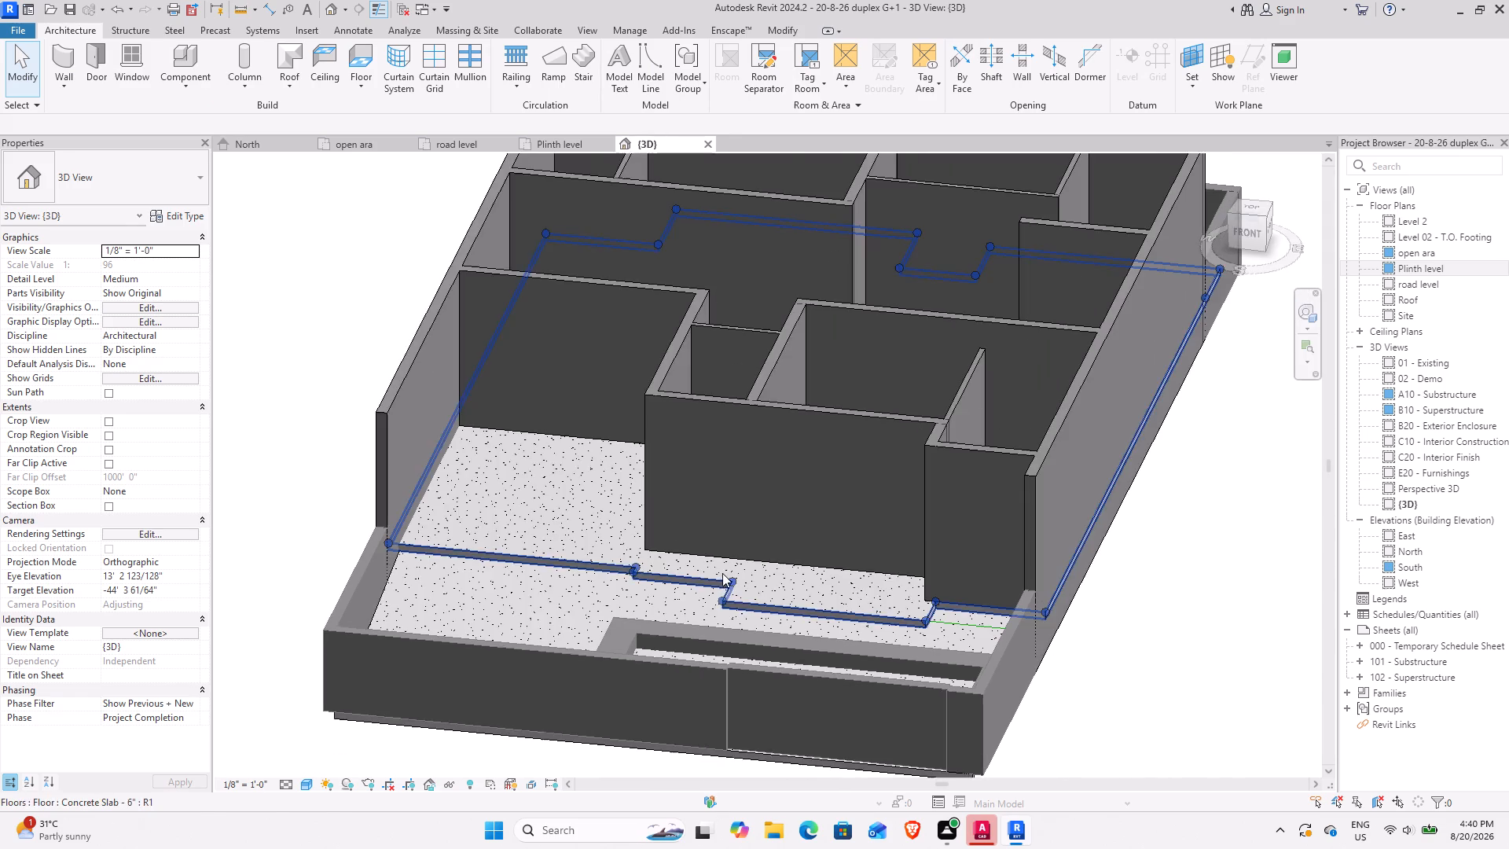
{"action": "middle_click_drag", "start_coordinate": [722, 573], "coordinate": [789, 676]}
{"action": "scroll", "coordinate": [620, 682], "scroll_direction": "up", "scroll_amount": 3}
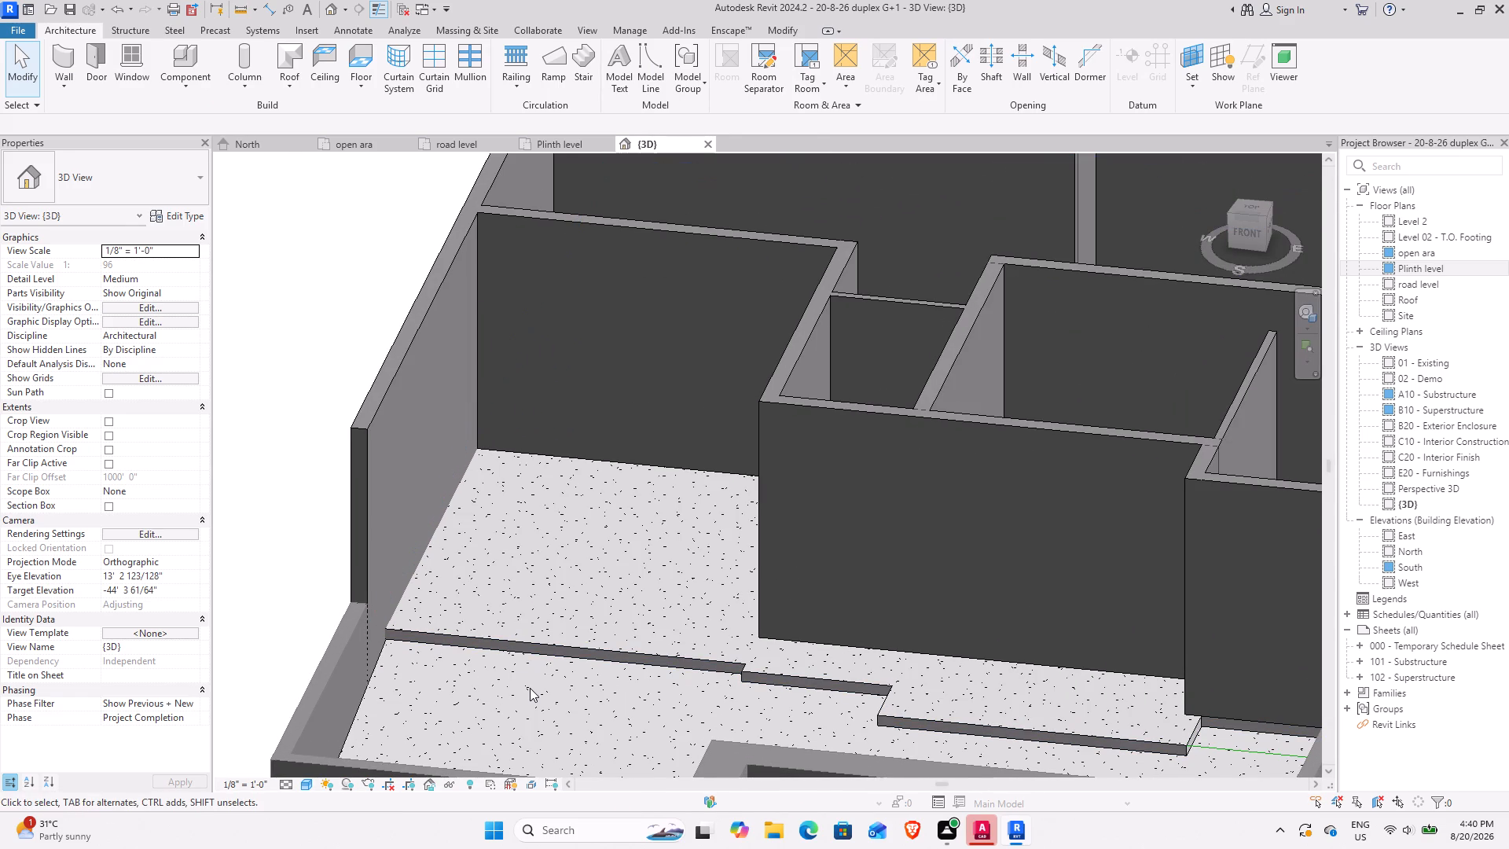
{"action": "scroll", "coordinate": [633, 667], "scroll_direction": "up", "scroll_amount": 2}
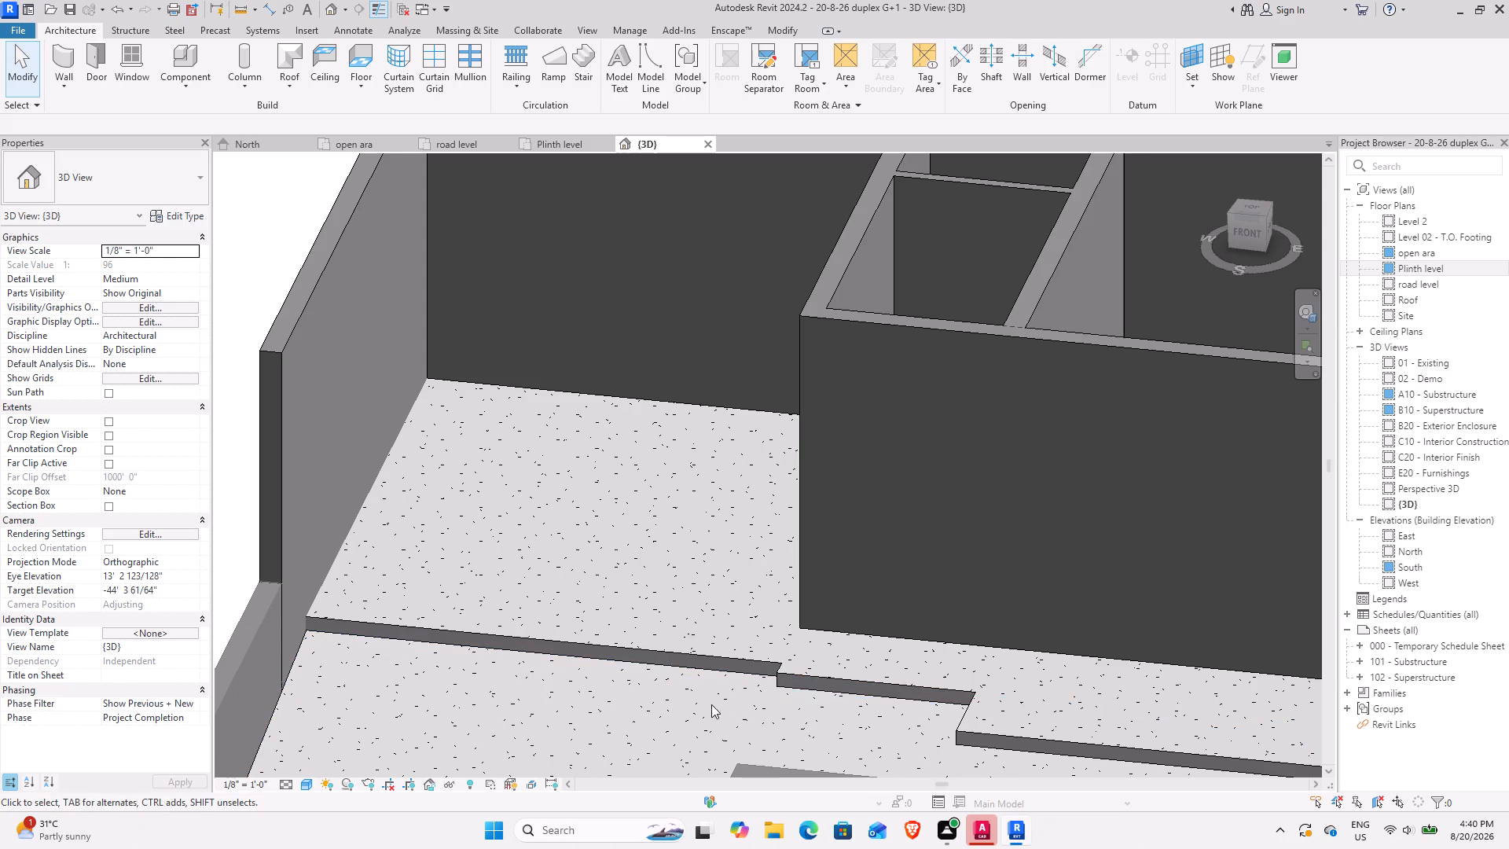
Create a new in-place component in the Generic Models category, keeping the suggested name.
{"action": "middle_click_drag", "start_coordinate": [699, 697], "coordinate": [533, 597]}
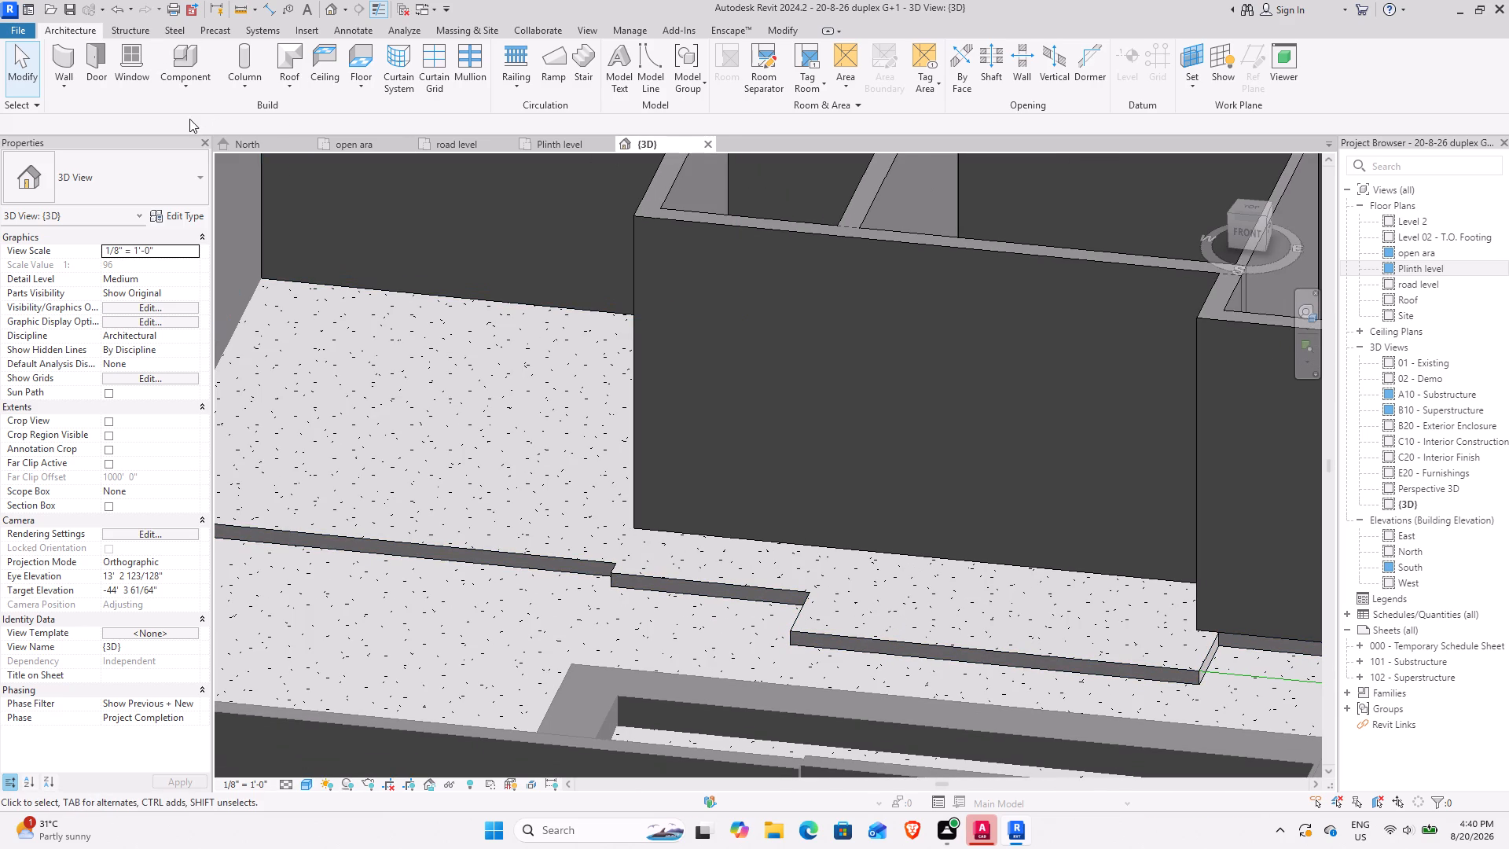
{"action": "left_click", "coordinate": [200, 83]}
{"action": "left_click", "coordinate": [212, 145]}
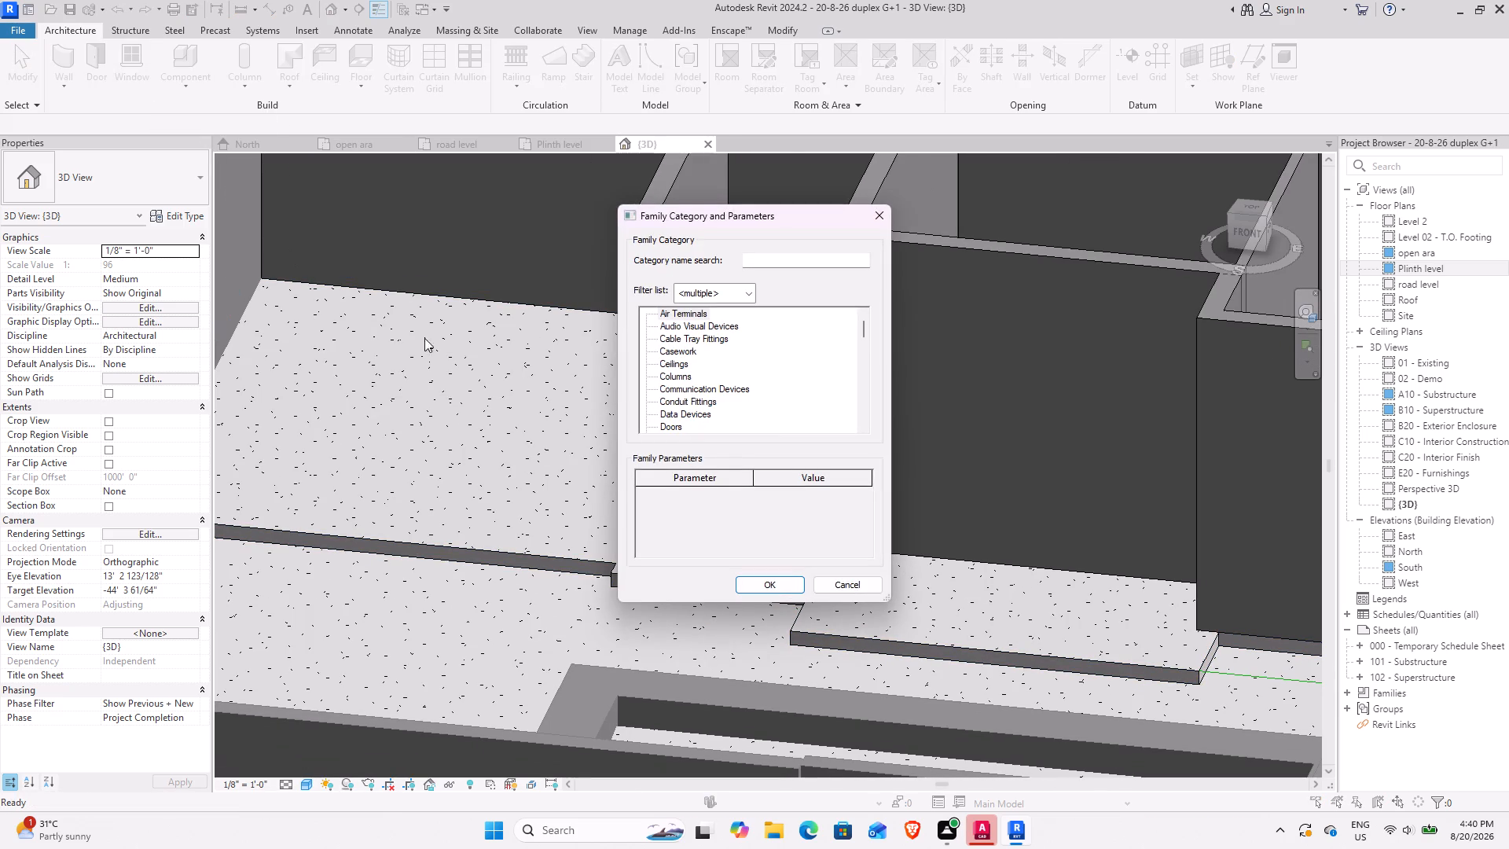
{"action": "left_click", "coordinate": [679, 356]}
{"action": "key", "text": "g"}
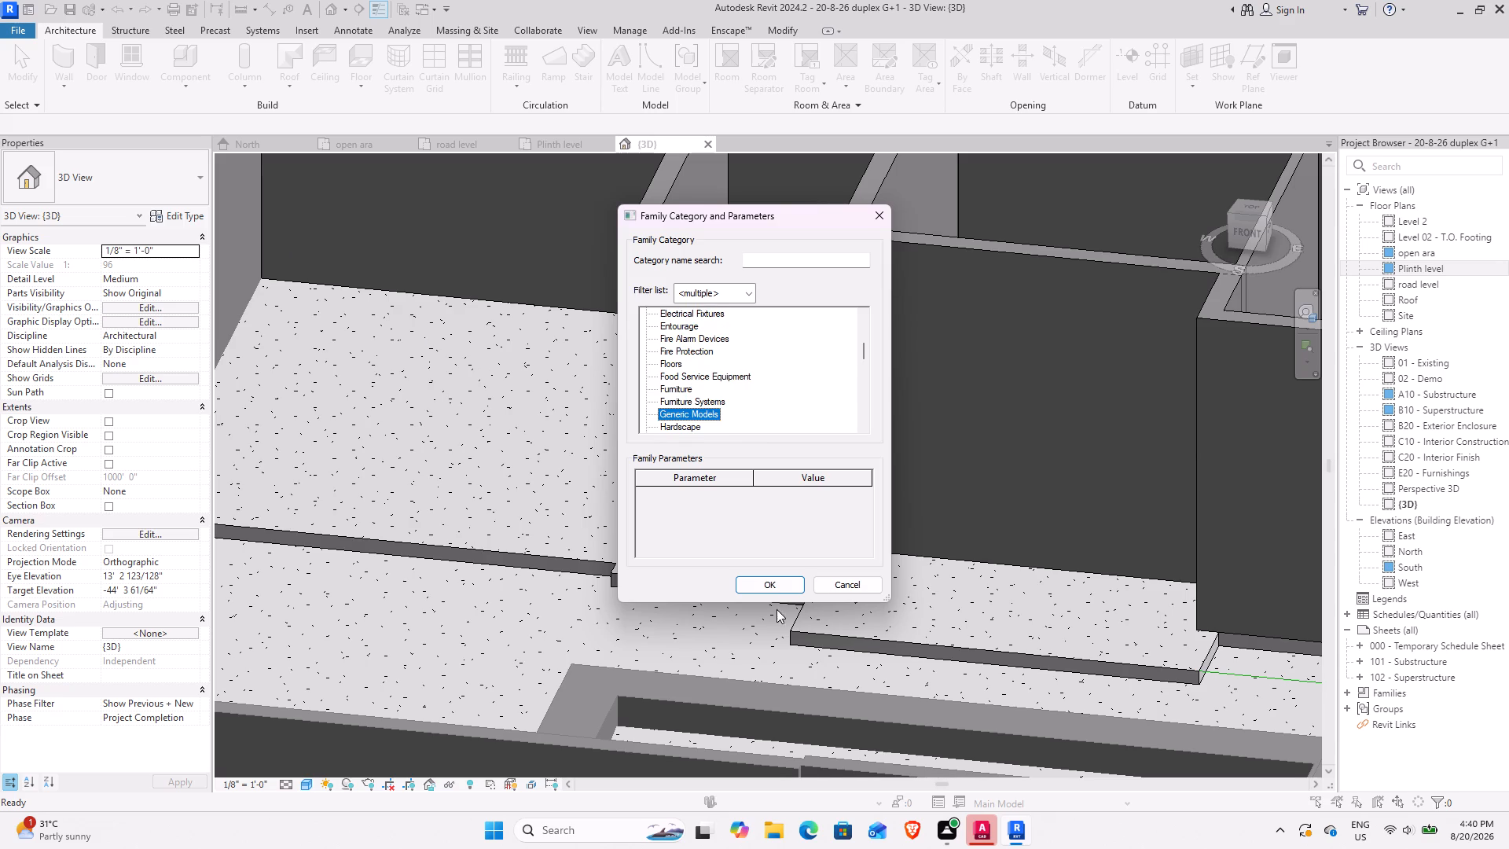
{"action": "left_click", "coordinate": [771, 588]}
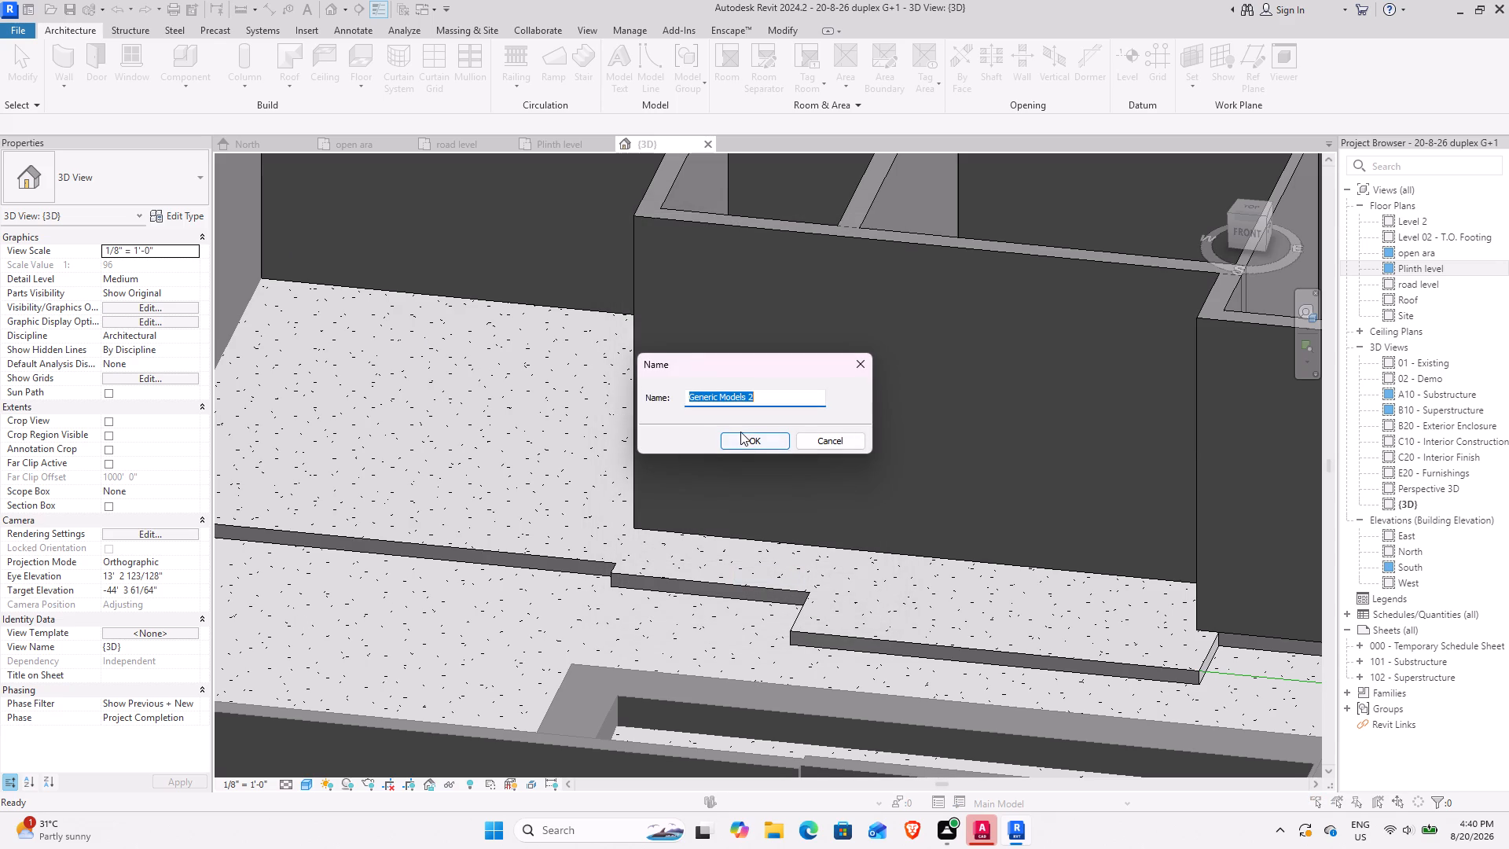
{"action": "left_click", "coordinate": [740, 440]}
Start an in-place extrusion and pick the side wall's inner face beside the plinth edge as its work plane.
{"action": "middle_click_drag", "start_coordinate": [359, 640], "coordinate": [597, 669]}
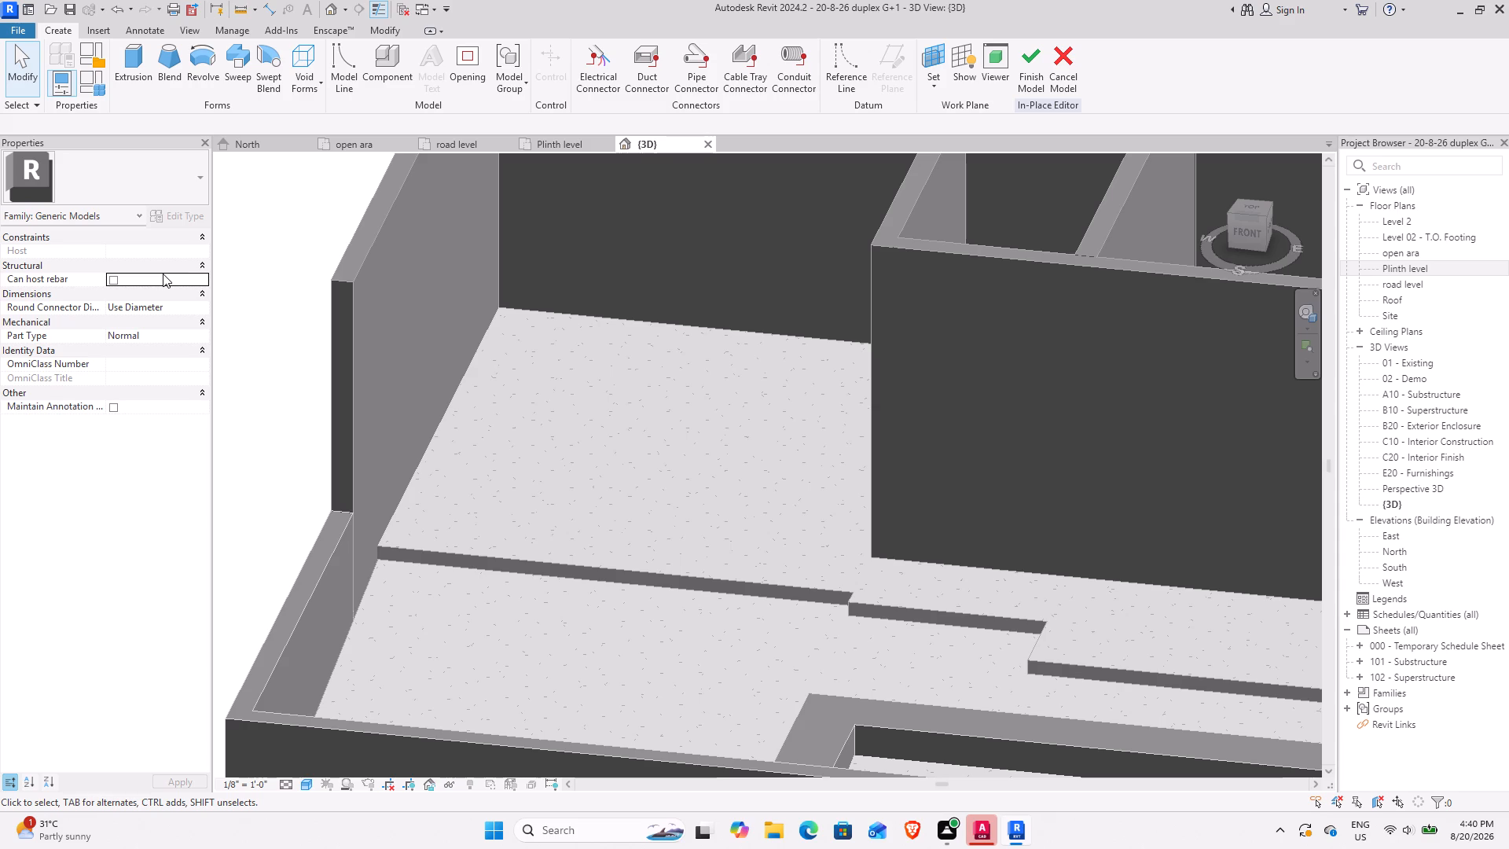
{"action": "left_click", "coordinate": [139, 71]}
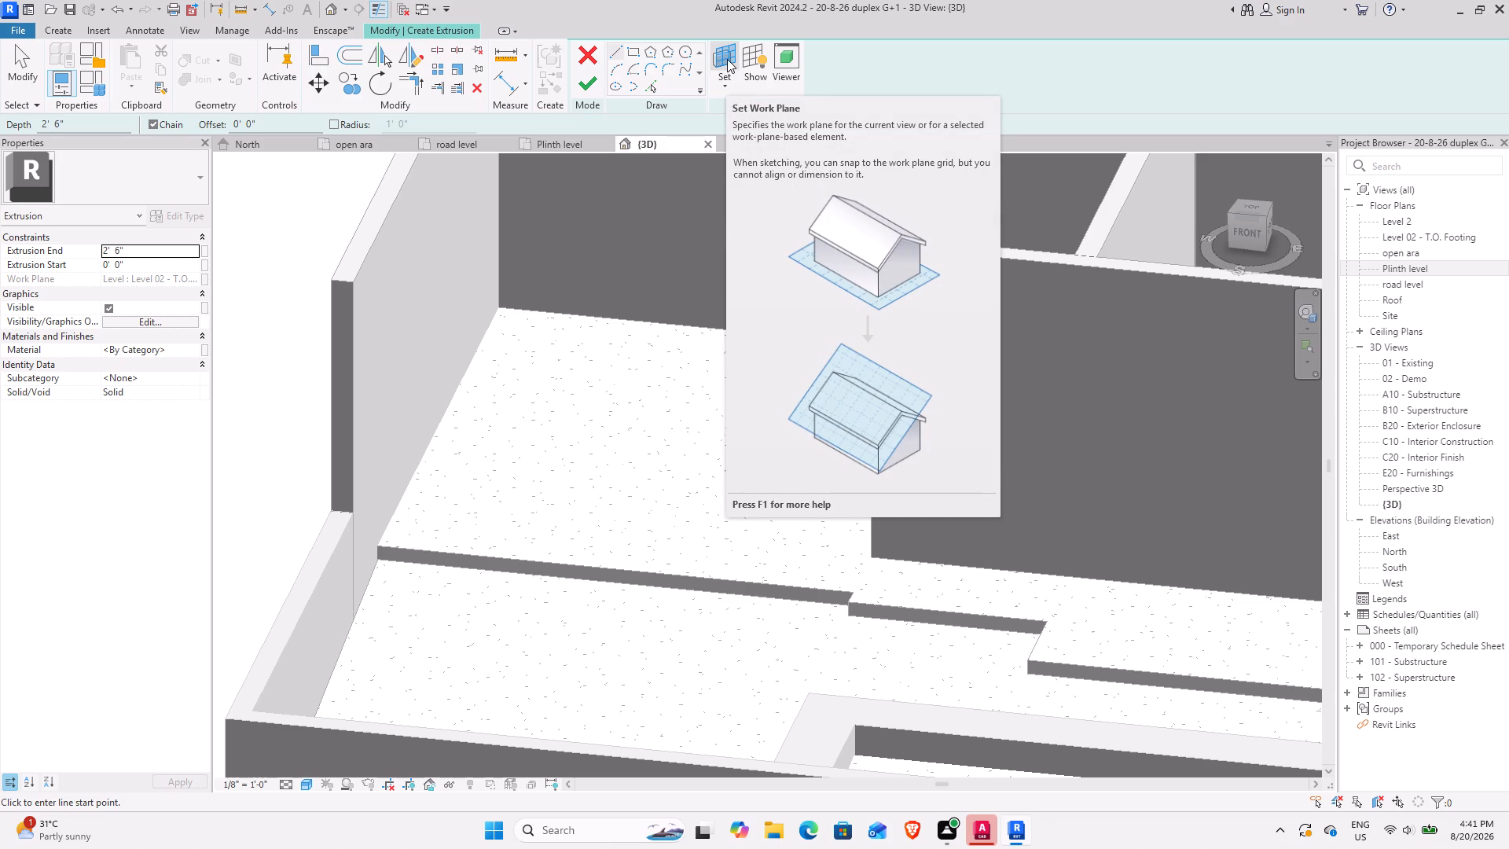
{"action": "left_click", "coordinate": [725, 79]}
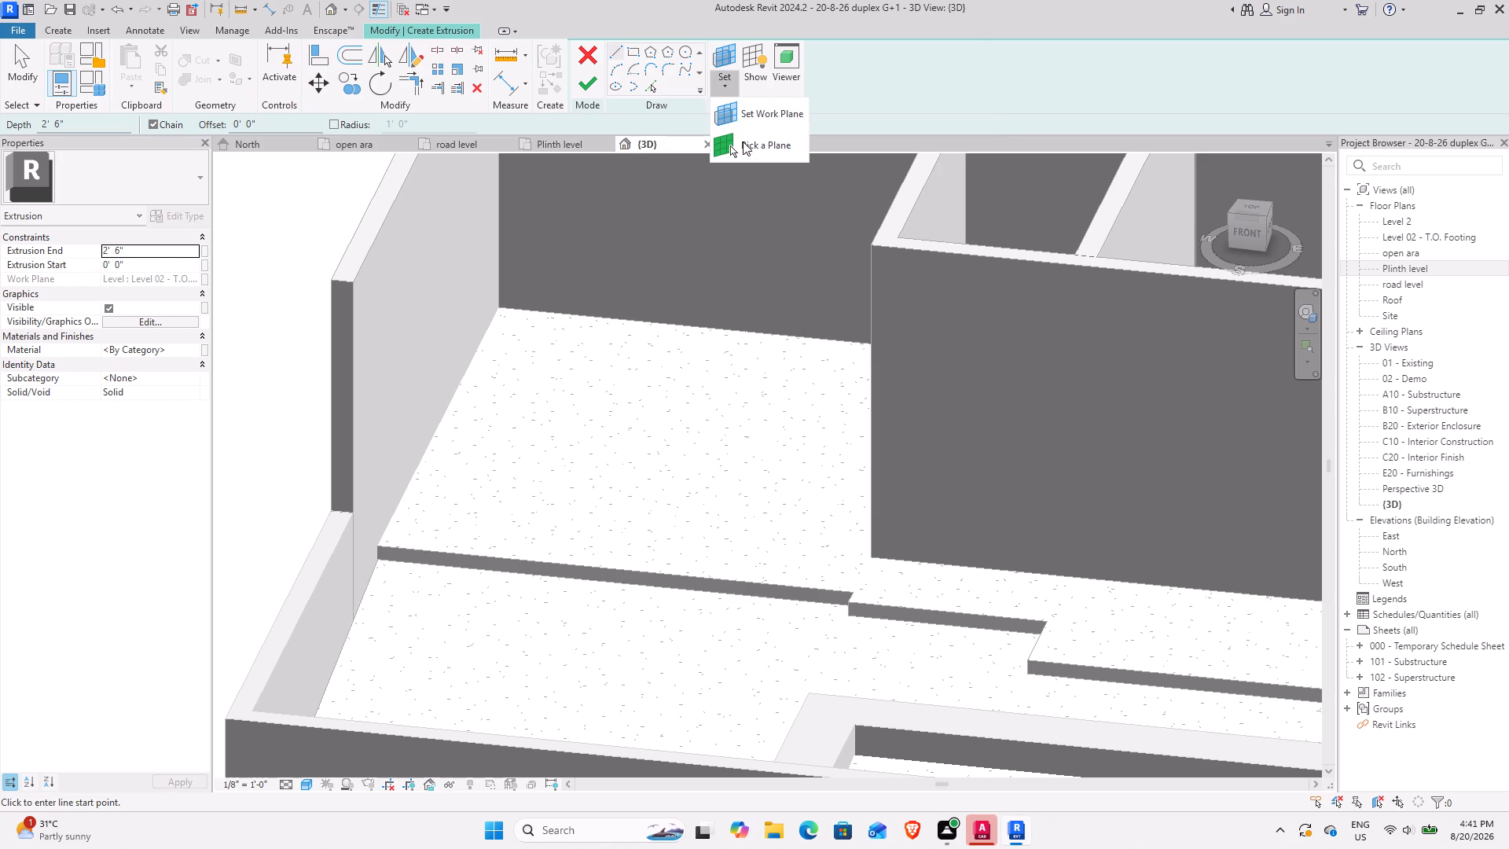
{"action": "left_click", "coordinate": [743, 141]}
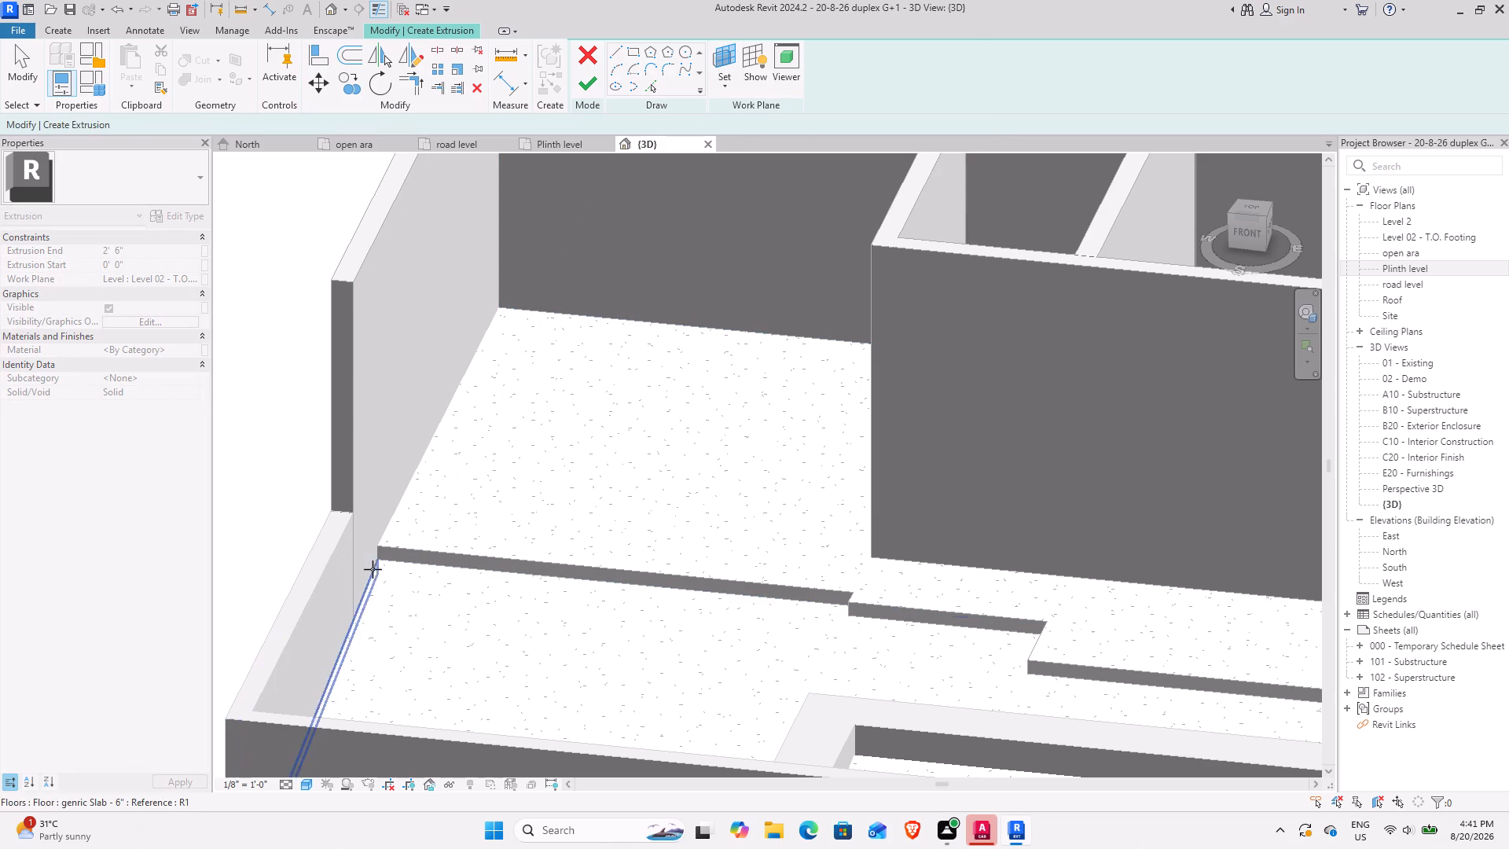
{"action": "left_click", "coordinate": [356, 572]}
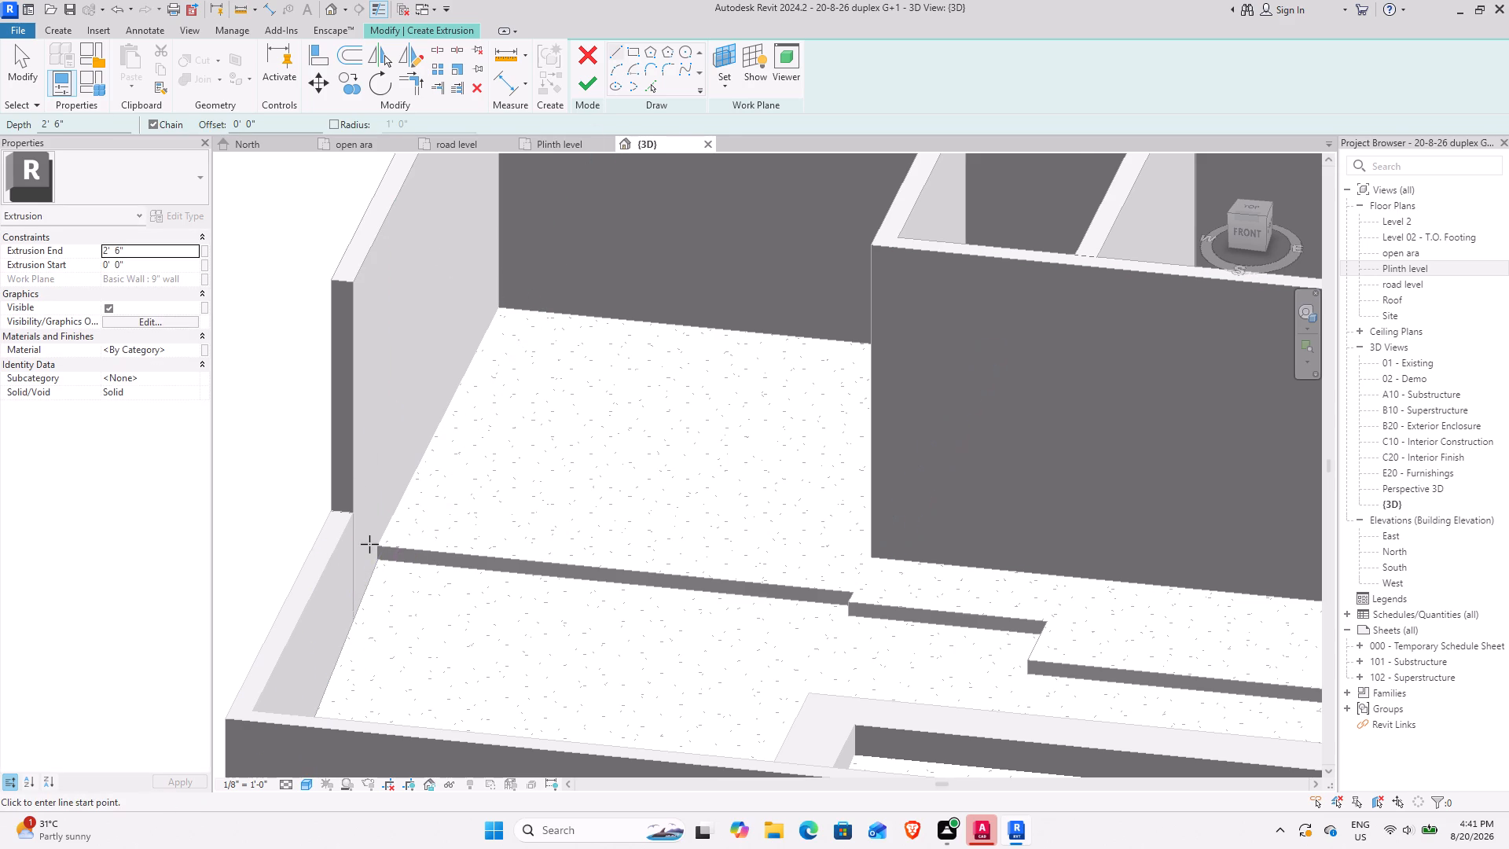
Sketch a closed triangular ramp profile at the plinth step, with a slope about 1' 10" long, and extrude it 2' 6".
{"action": "scroll", "coordinate": [369, 544], "scroll_direction": "up", "scroll_amount": 3}
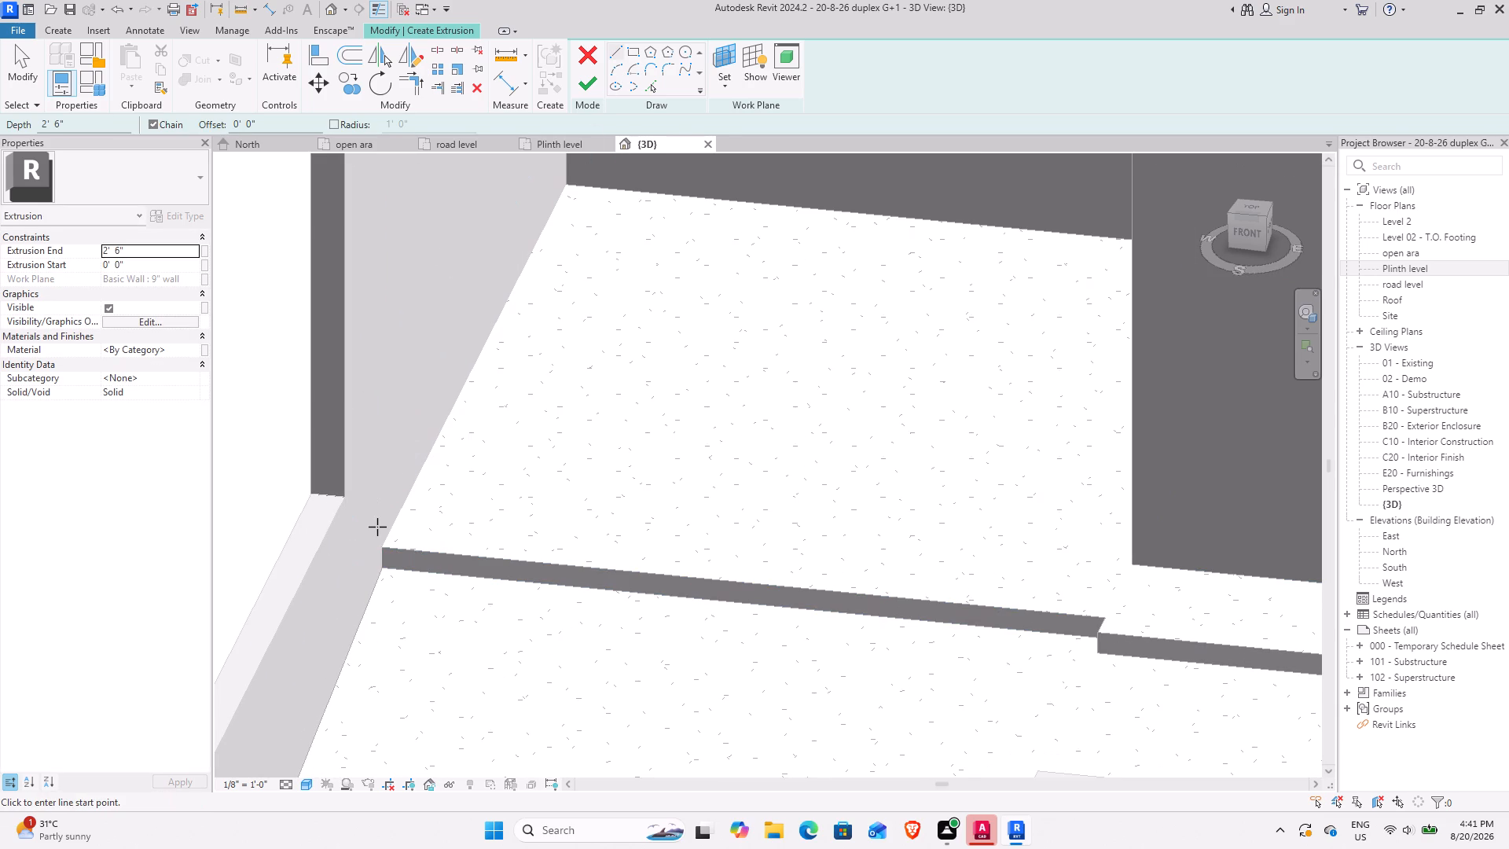
{"action": "middle_click_drag", "start_coordinate": [441, 575], "coordinate": [379, 546], "text": "shift"}
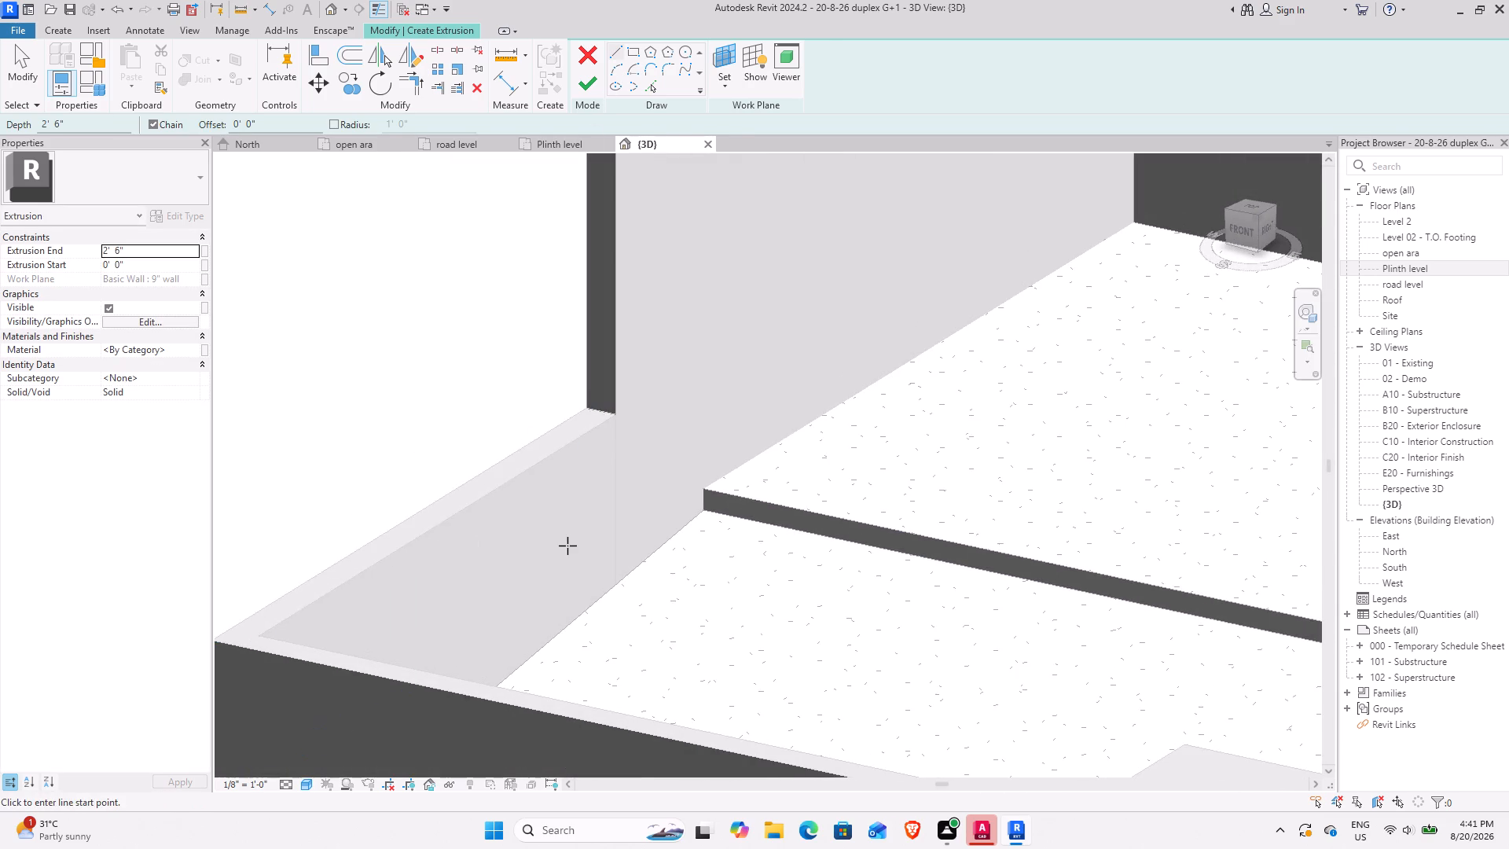
{"action": "middle_click_drag", "start_coordinate": [558, 544], "coordinate": [470, 539], "text": "shift"}
{"action": "middle_click_drag", "start_coordinate": [1184, 464], "coordinate": [314, 619]}
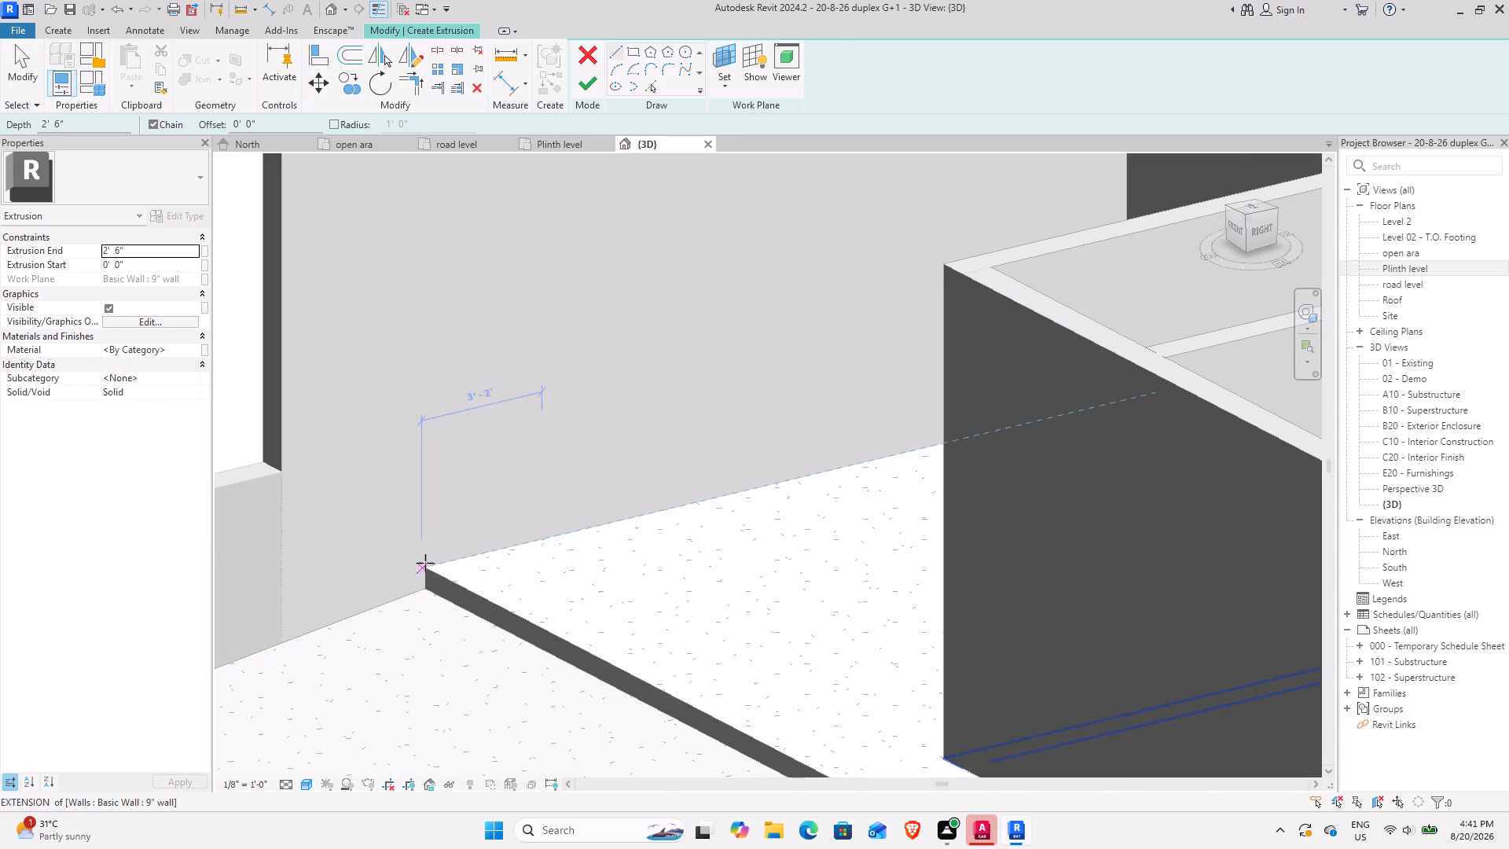
{"action": "left_click", "coordinate": [427, 568]}
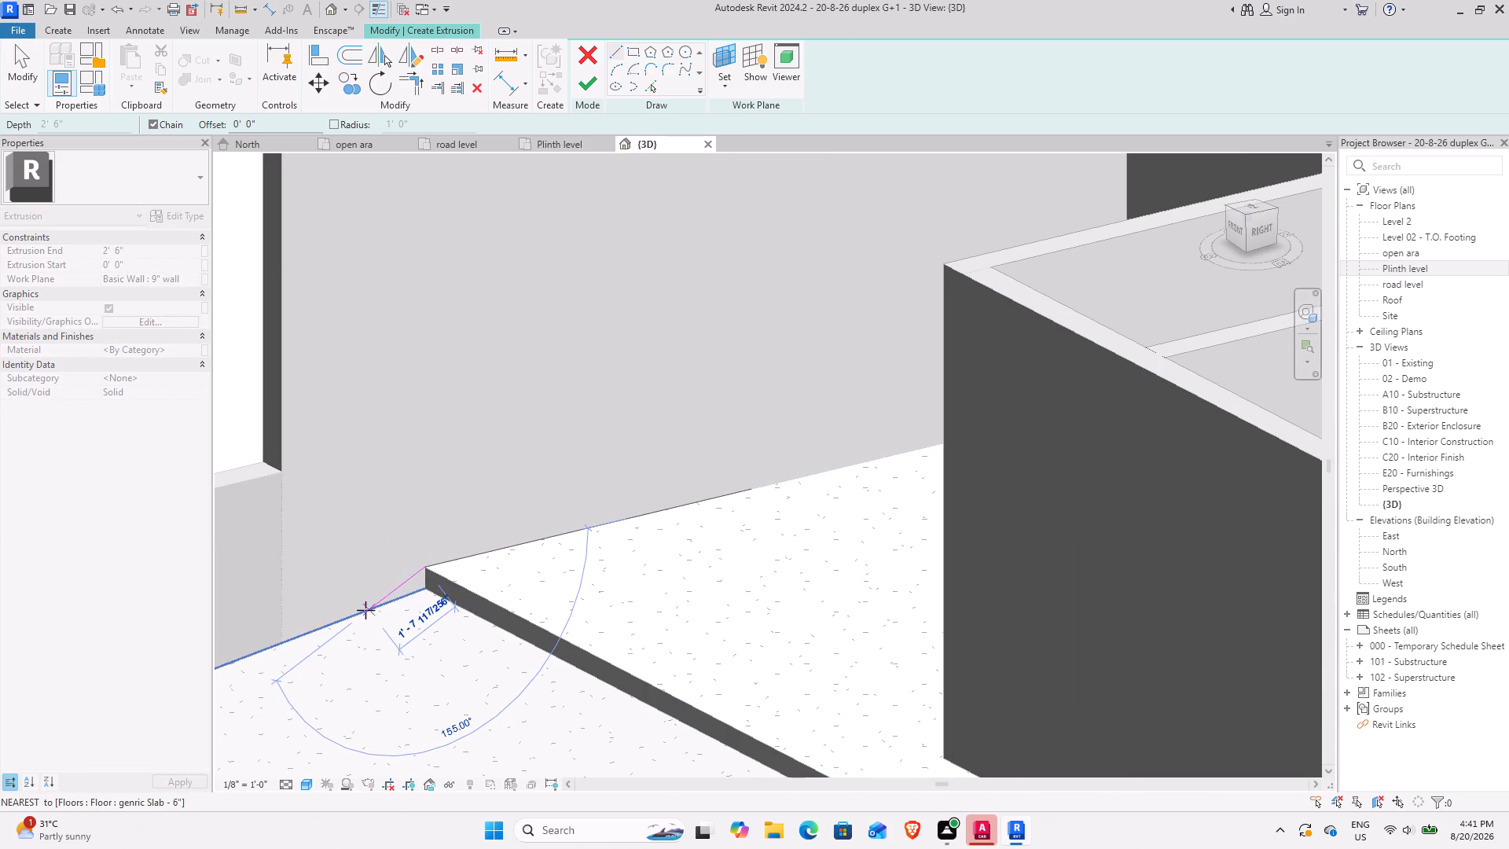
{"action": "left_click", "coordinate": [360, 611]}
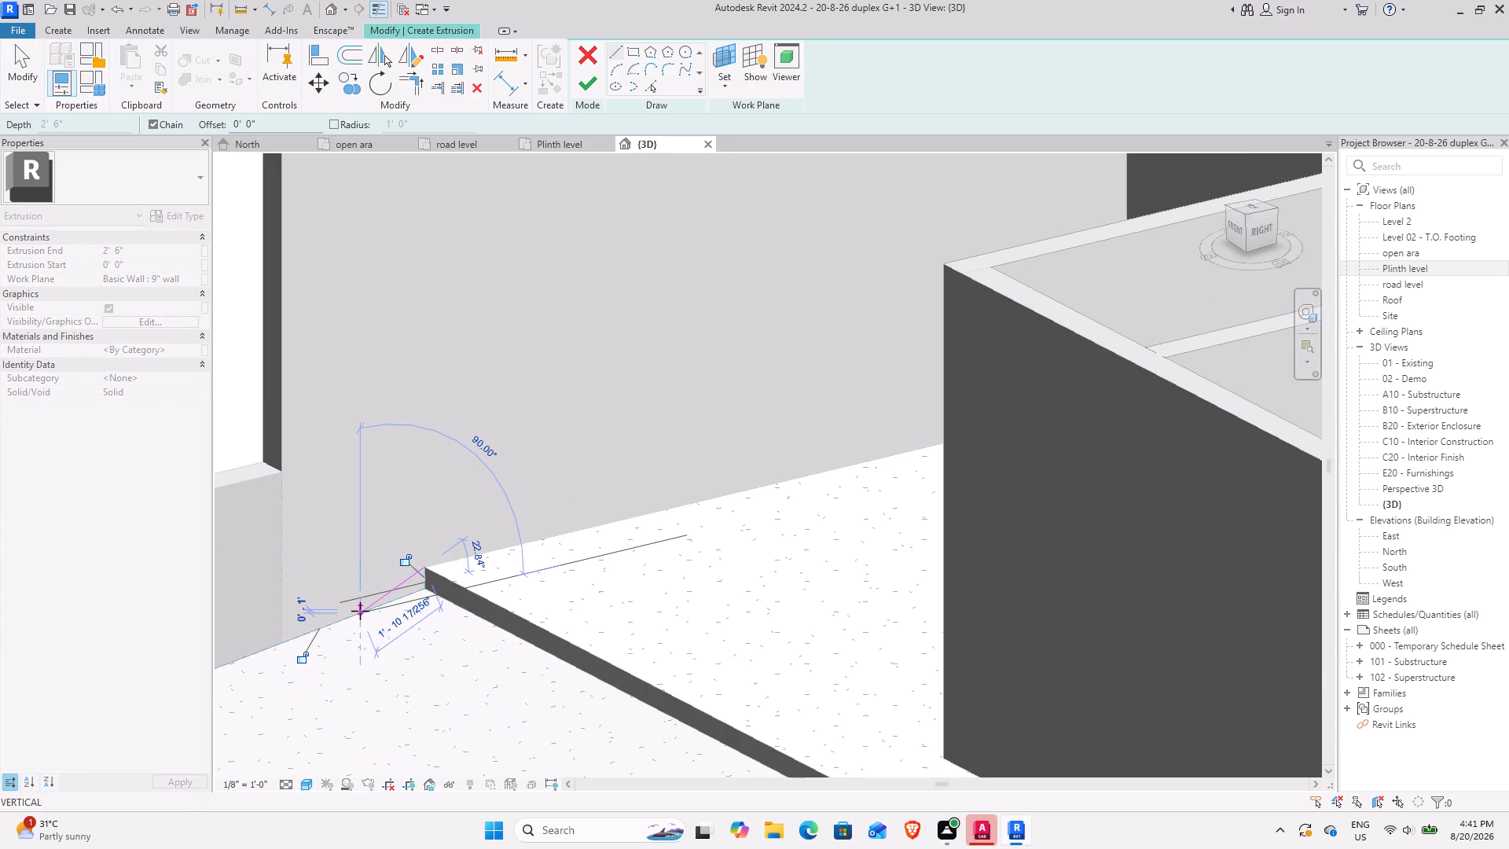
{"action": "scroll", "coordinate": [424, 593], "scroll_direction": "up", "scroll_amount": 9}
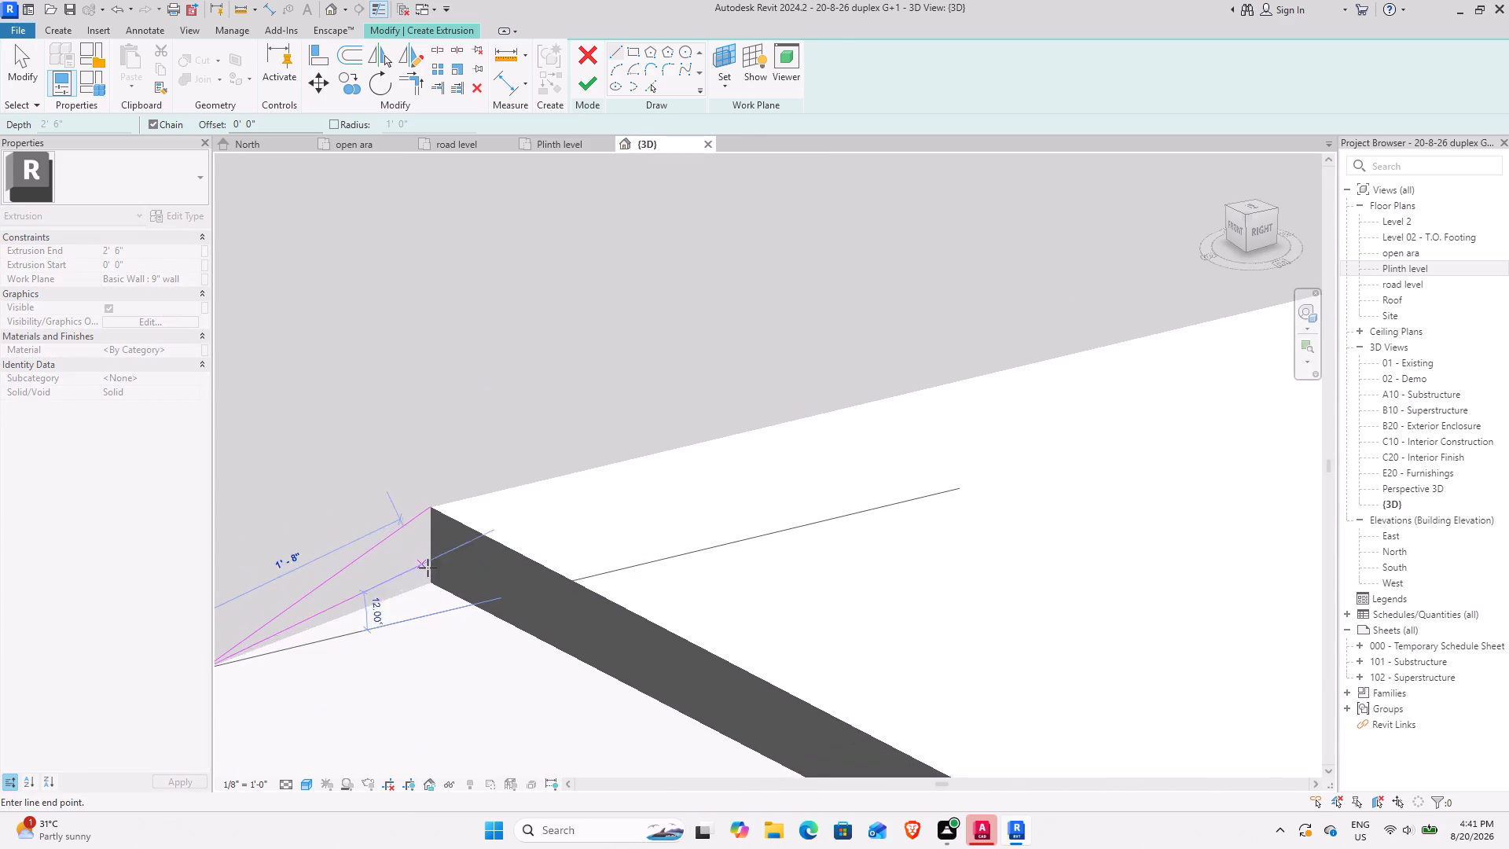
{"action": "left_click", "coordinate": [432, 583]}
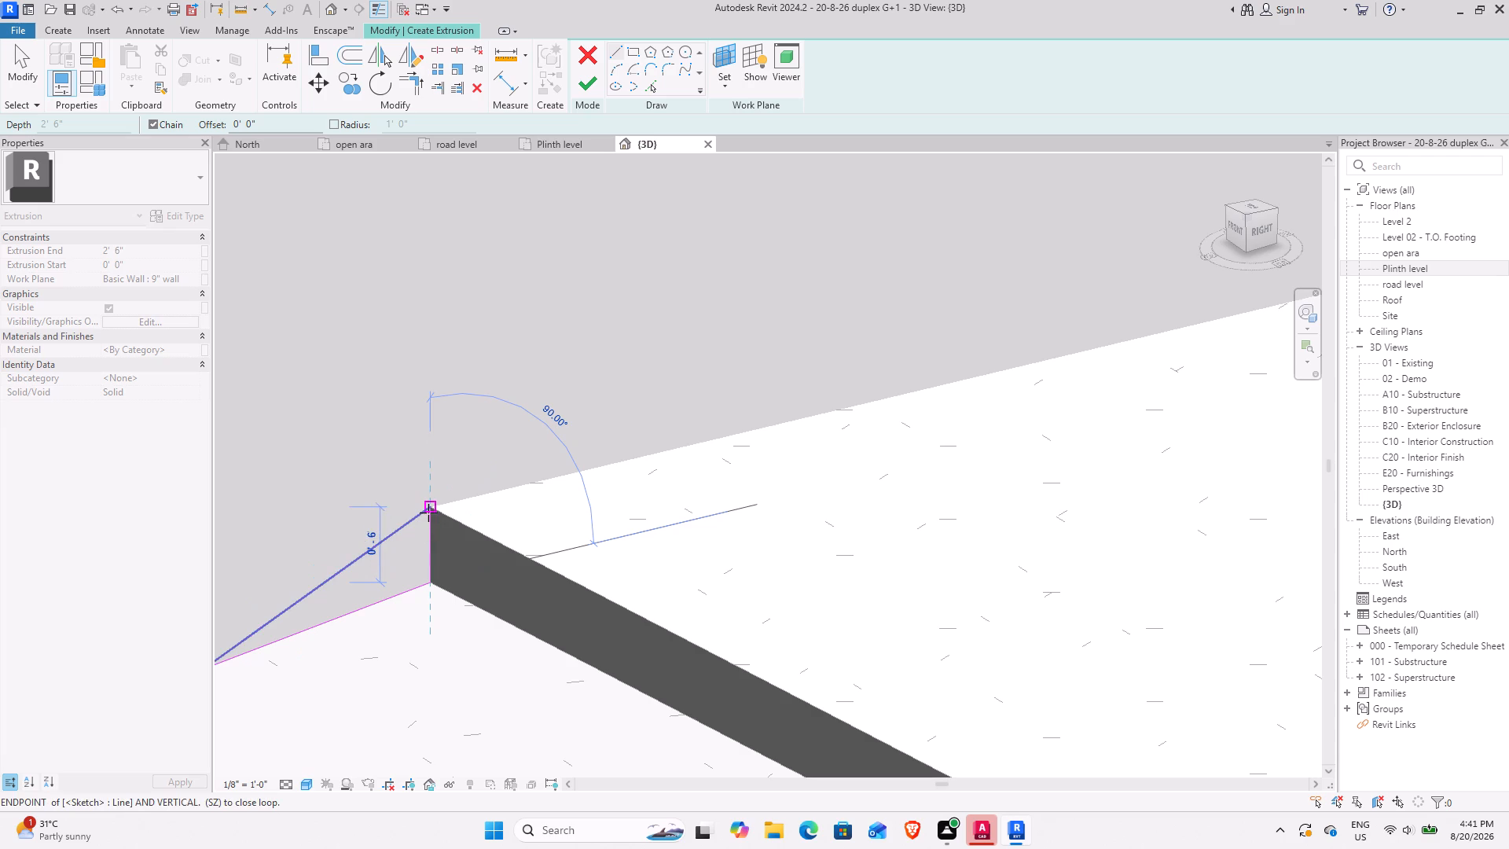
{"action": "left_click", "coordinate": [428, 513]}
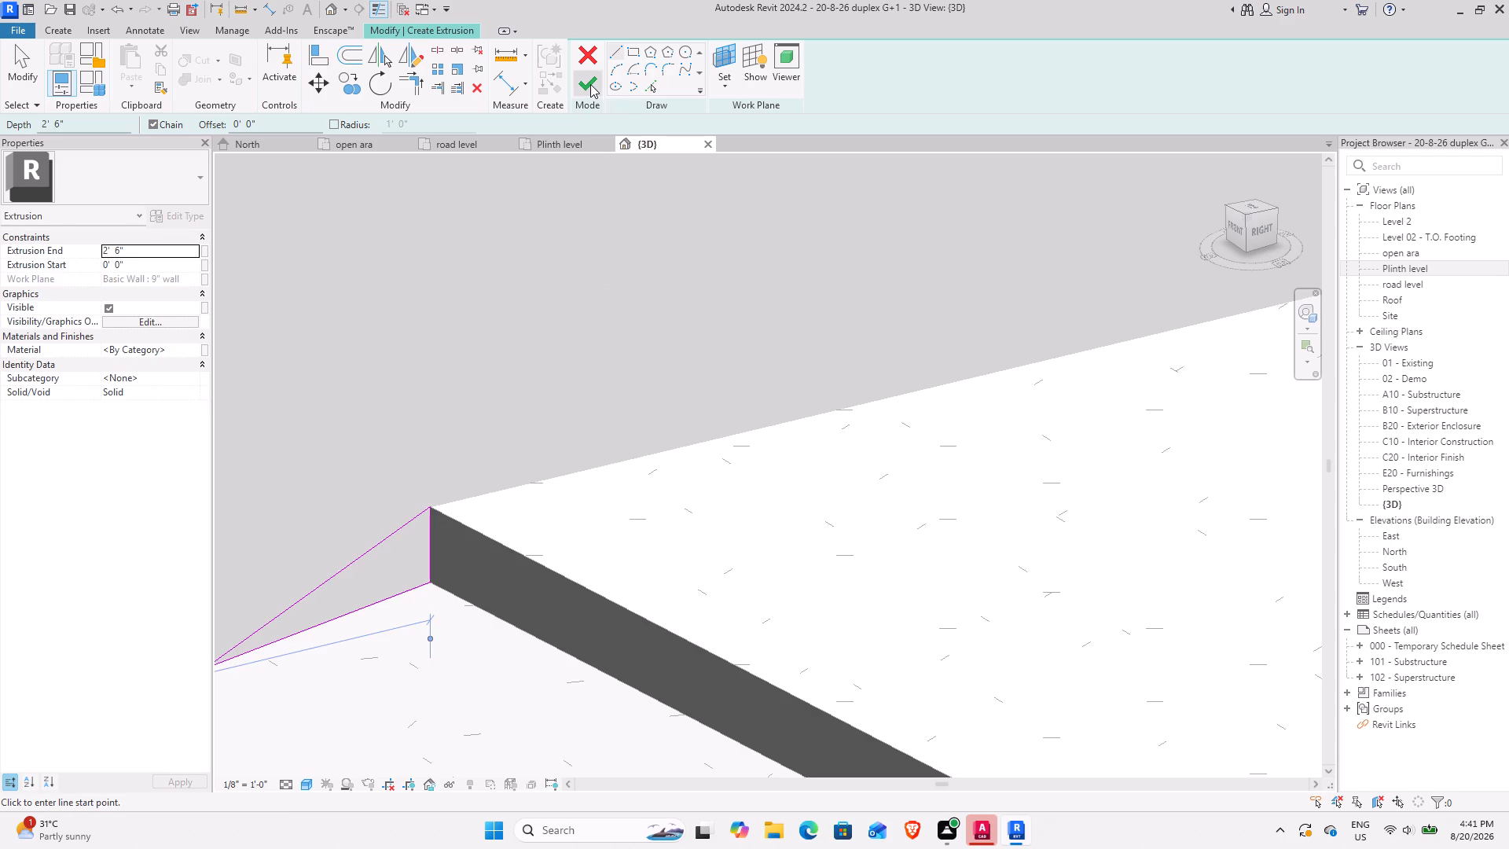
{"action": "left_click", "coordinate": [590, 84]}
Examine the new ramp wedge against the wall, the plinth step and the front yard floor from several angles.
{"action": "scroll", "coordinate": [513, 447], "scroll_direction": "down", "scroll_amount": 6}
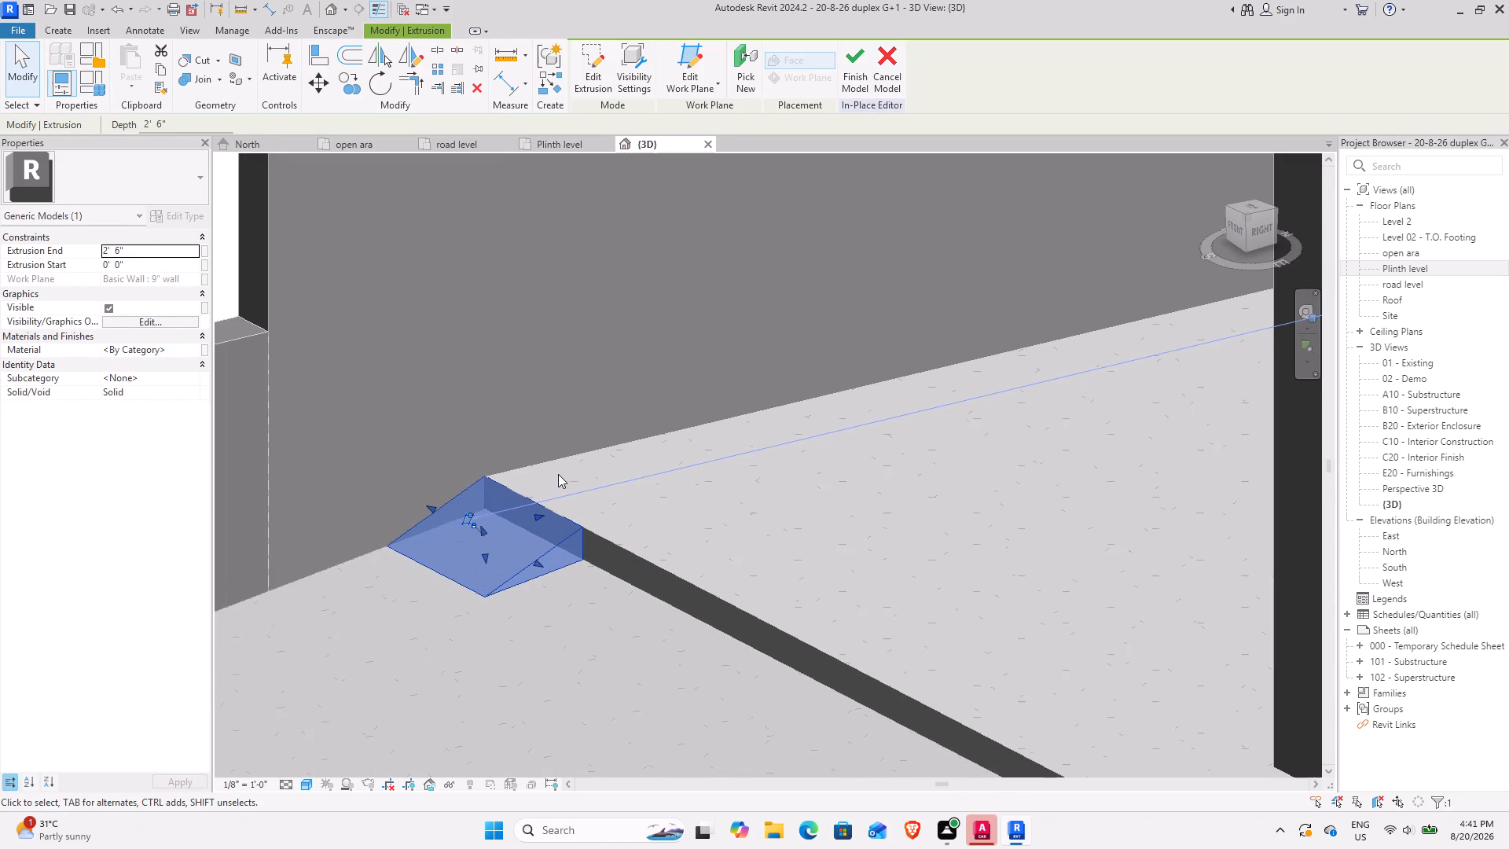
{"action": "scroll", "coordinate": [564, 524], "scroll_direction": "down", "scroll_amount": 6}
{"action": "middle_click_drag", "start_coordinate": [501, 638], "coordinate": [686, 631], "text": "shift"}
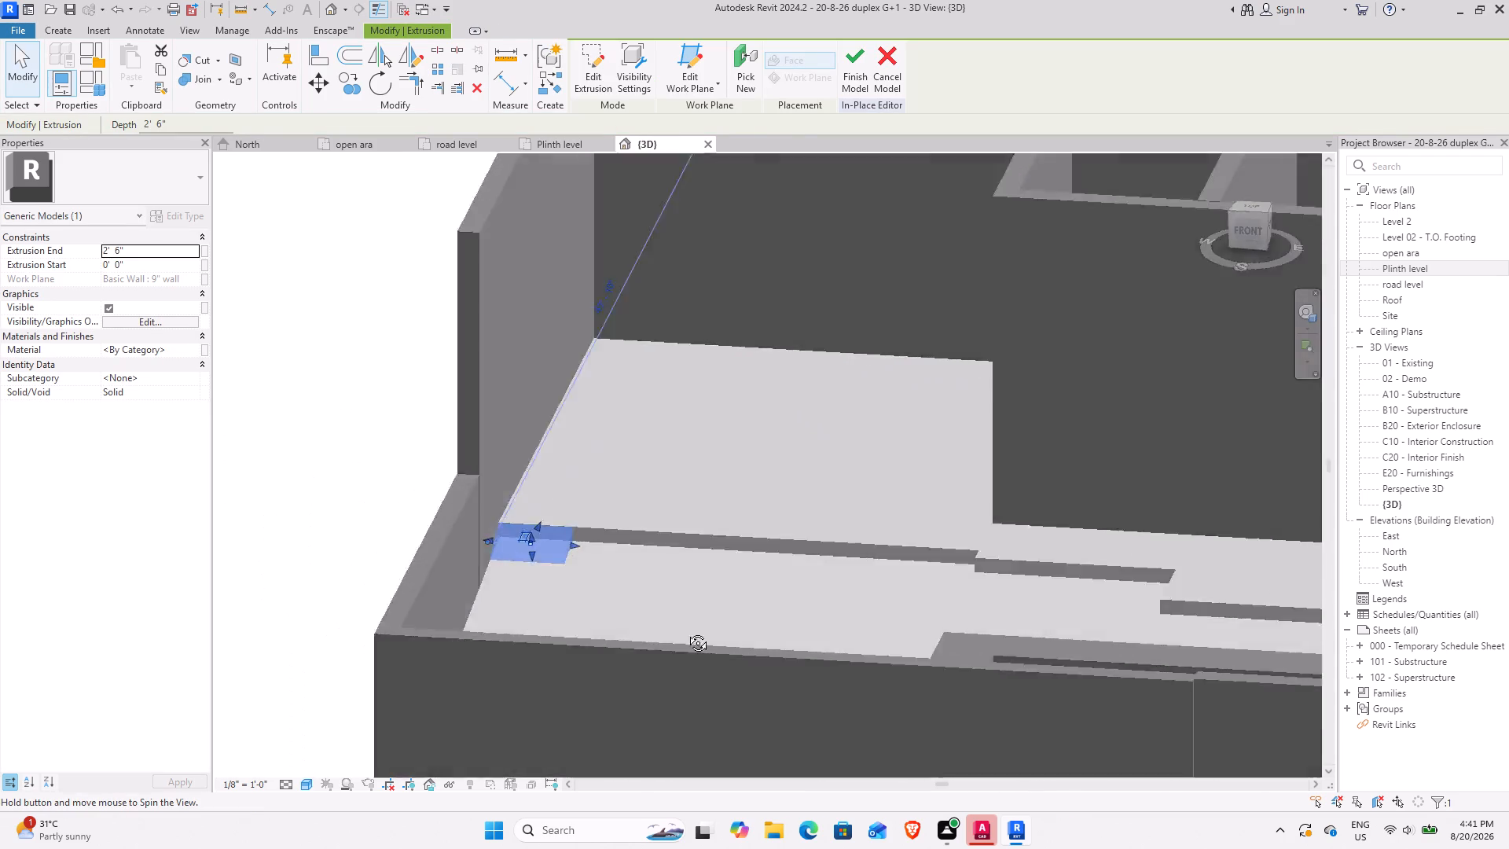
{"action": "middle_click_drag", "start_coordinate": [686, 631], "coordinate": [725, 630], "text": "shift"}
{"action": "middle_click_drag", "start_coordinate": [720, 564], "coordinate": [561, 594], "text": "shift"}
{"action": "middle_click_drag", "start_coordinate": [520, 608], "coordinate": [526, 610], "text": "shift"}
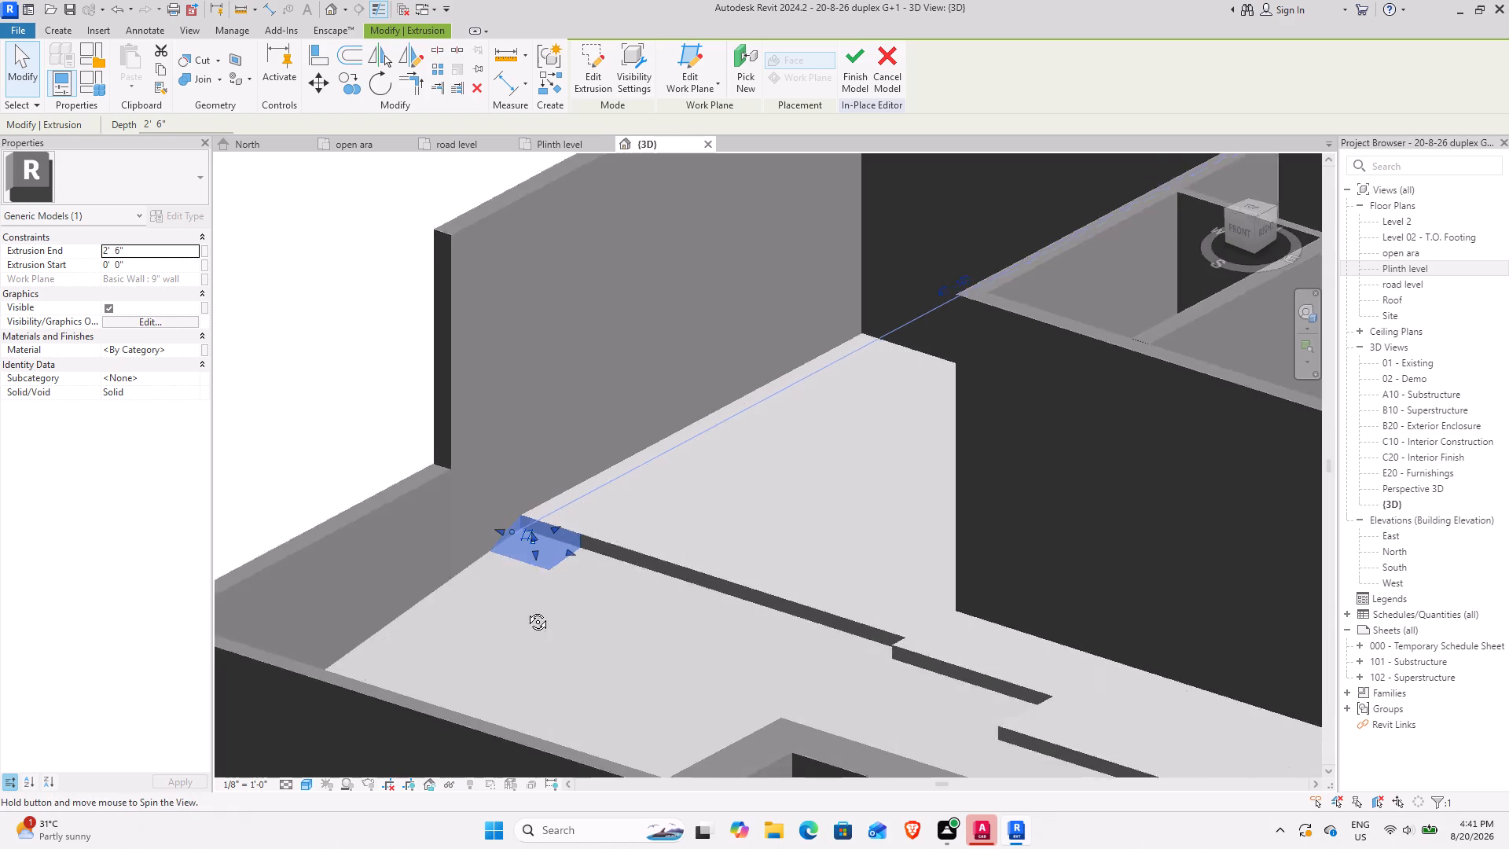
{"action": "middle_click_drag", "start_coordinate": [526, 610], "coordinate": [604, 626], "text": "shift"}
{"action": "middle_click_drag", "start_coordinate": [624, 612], "coordinate": [450, 623]}
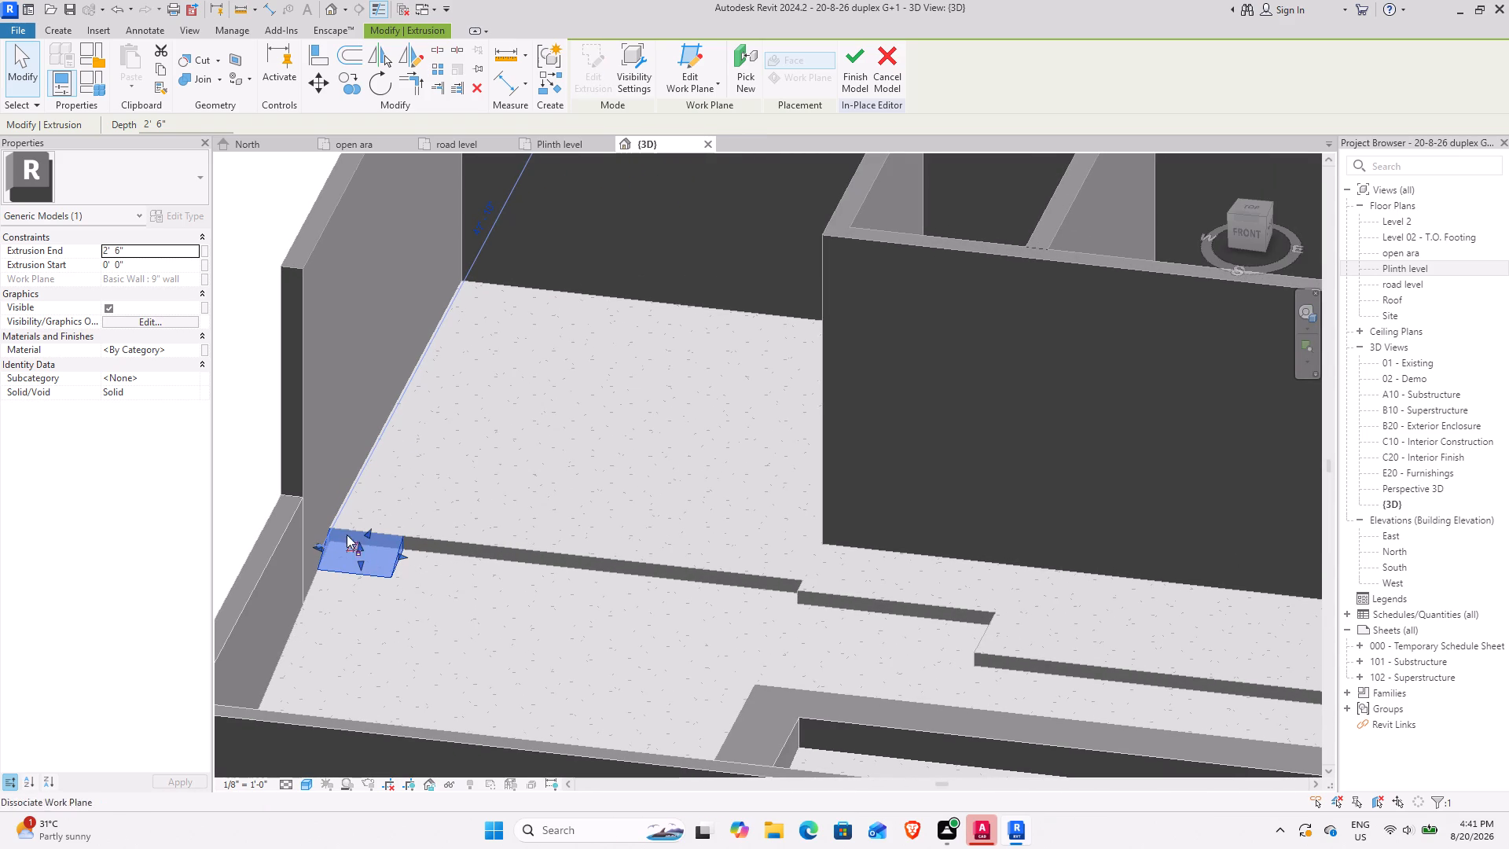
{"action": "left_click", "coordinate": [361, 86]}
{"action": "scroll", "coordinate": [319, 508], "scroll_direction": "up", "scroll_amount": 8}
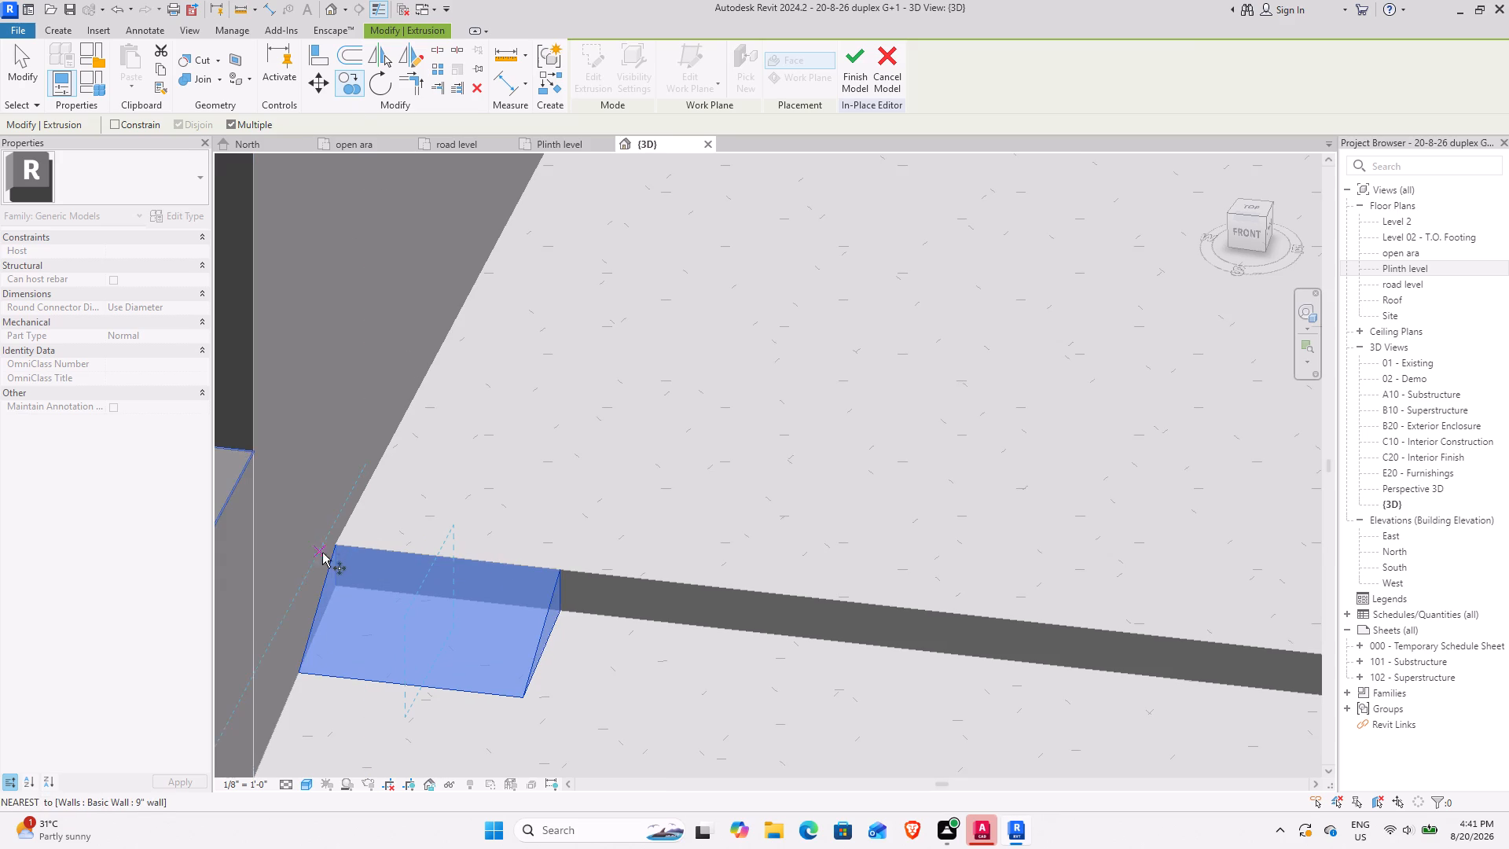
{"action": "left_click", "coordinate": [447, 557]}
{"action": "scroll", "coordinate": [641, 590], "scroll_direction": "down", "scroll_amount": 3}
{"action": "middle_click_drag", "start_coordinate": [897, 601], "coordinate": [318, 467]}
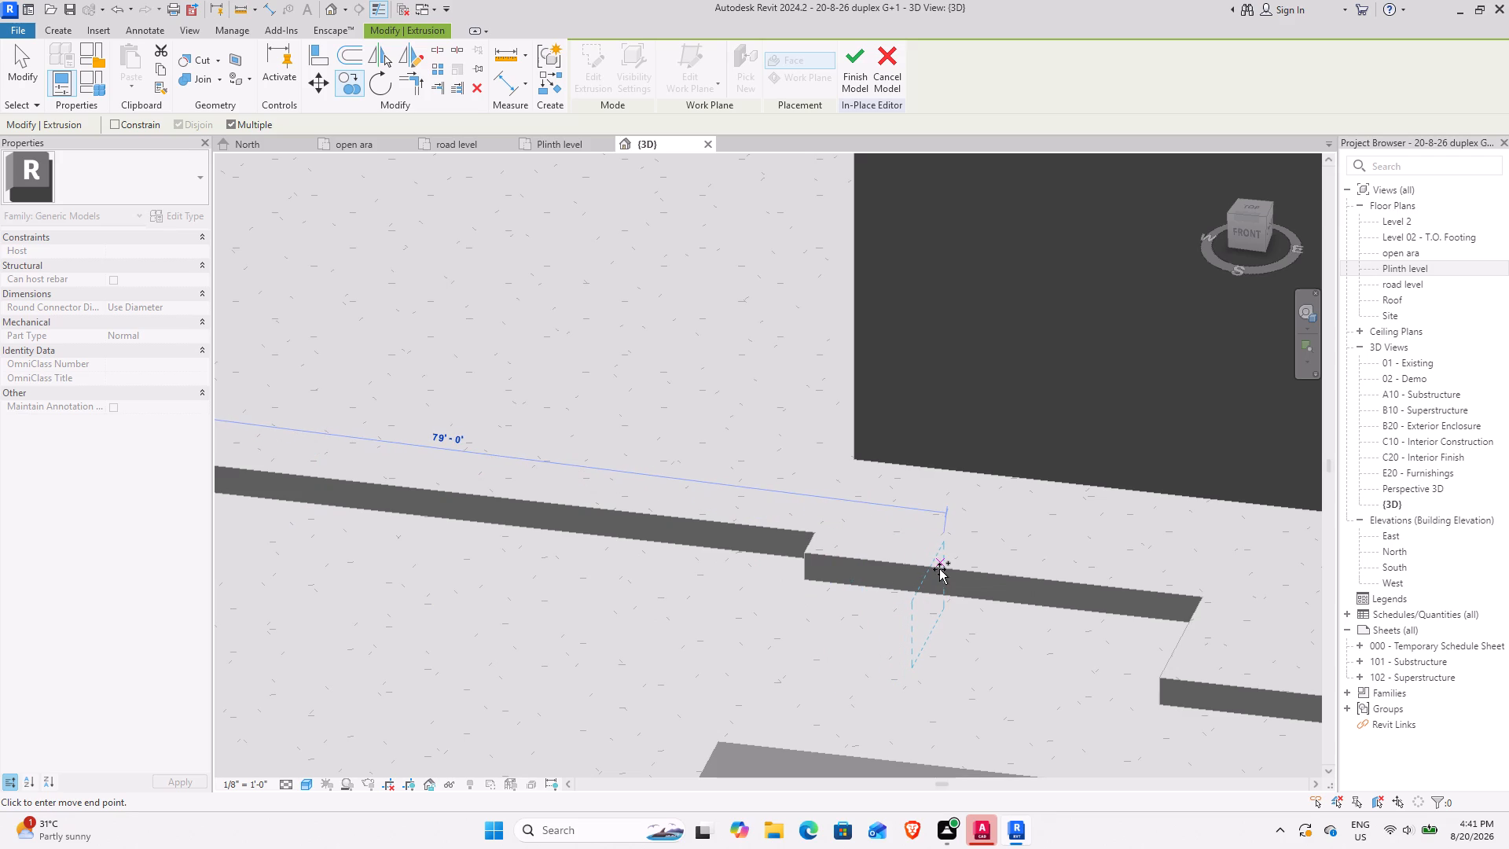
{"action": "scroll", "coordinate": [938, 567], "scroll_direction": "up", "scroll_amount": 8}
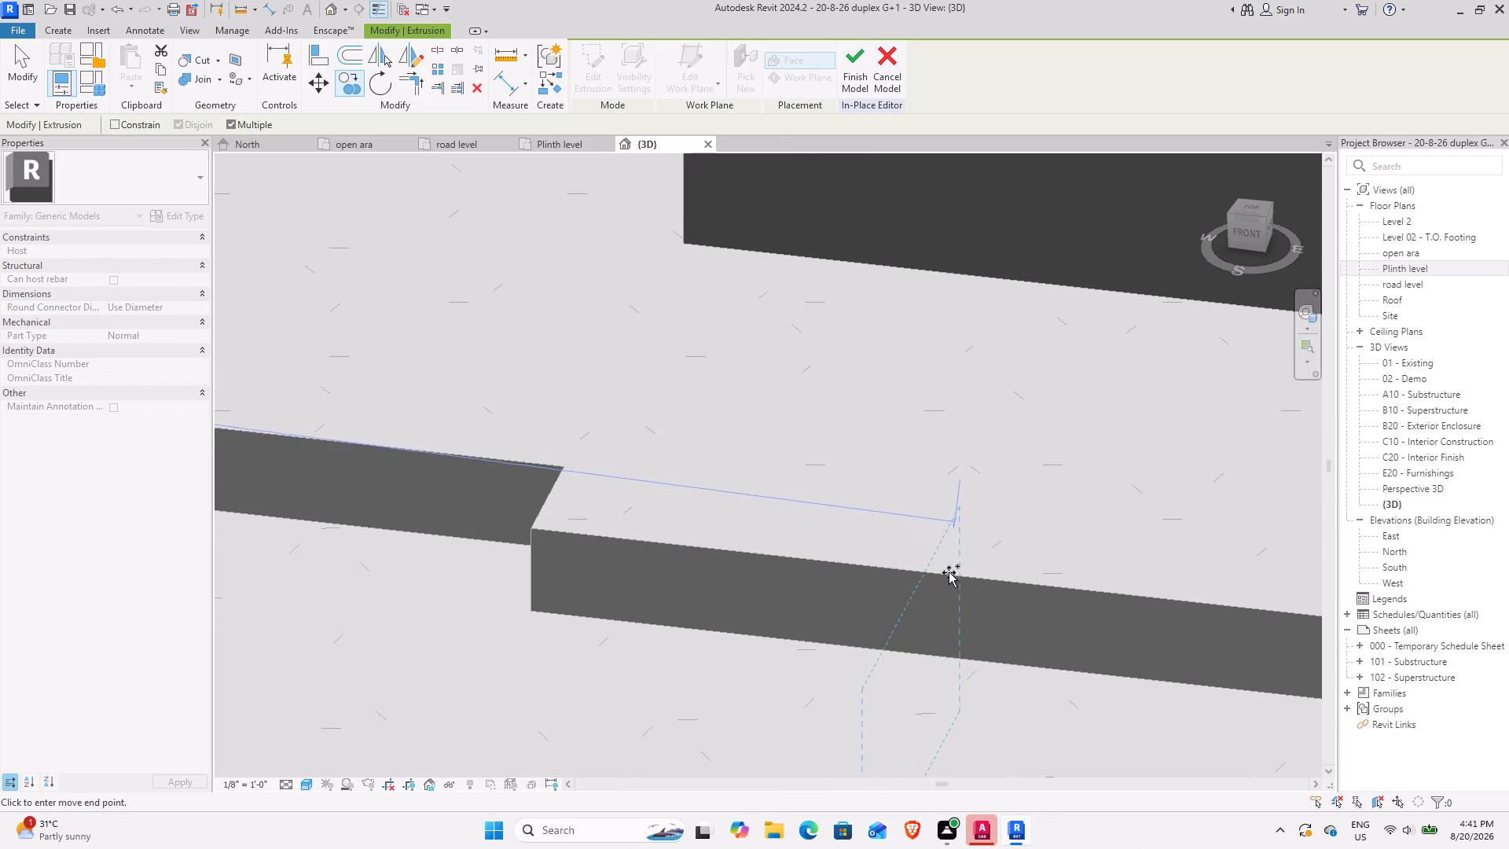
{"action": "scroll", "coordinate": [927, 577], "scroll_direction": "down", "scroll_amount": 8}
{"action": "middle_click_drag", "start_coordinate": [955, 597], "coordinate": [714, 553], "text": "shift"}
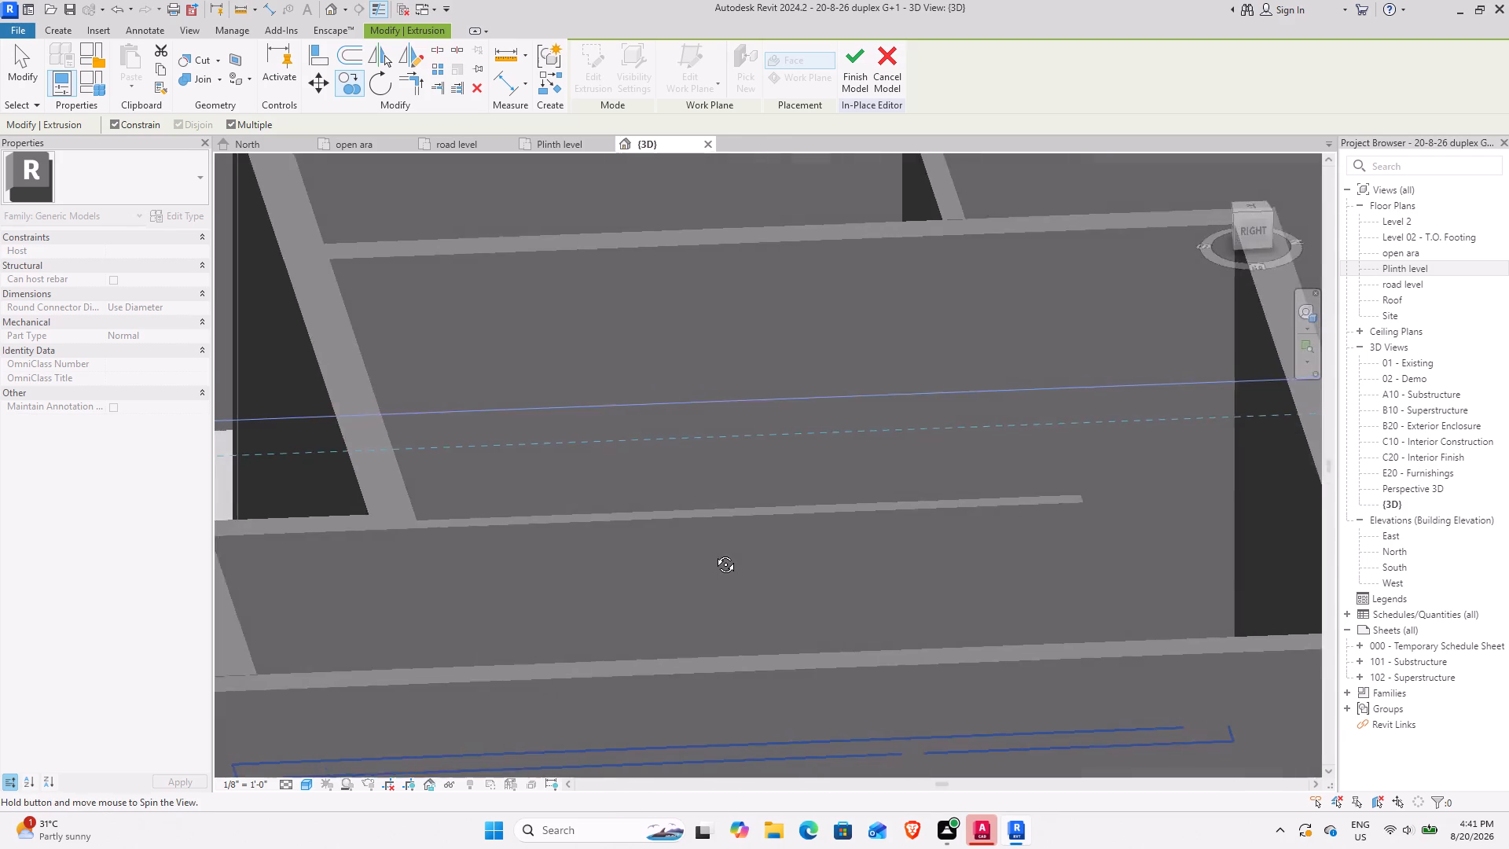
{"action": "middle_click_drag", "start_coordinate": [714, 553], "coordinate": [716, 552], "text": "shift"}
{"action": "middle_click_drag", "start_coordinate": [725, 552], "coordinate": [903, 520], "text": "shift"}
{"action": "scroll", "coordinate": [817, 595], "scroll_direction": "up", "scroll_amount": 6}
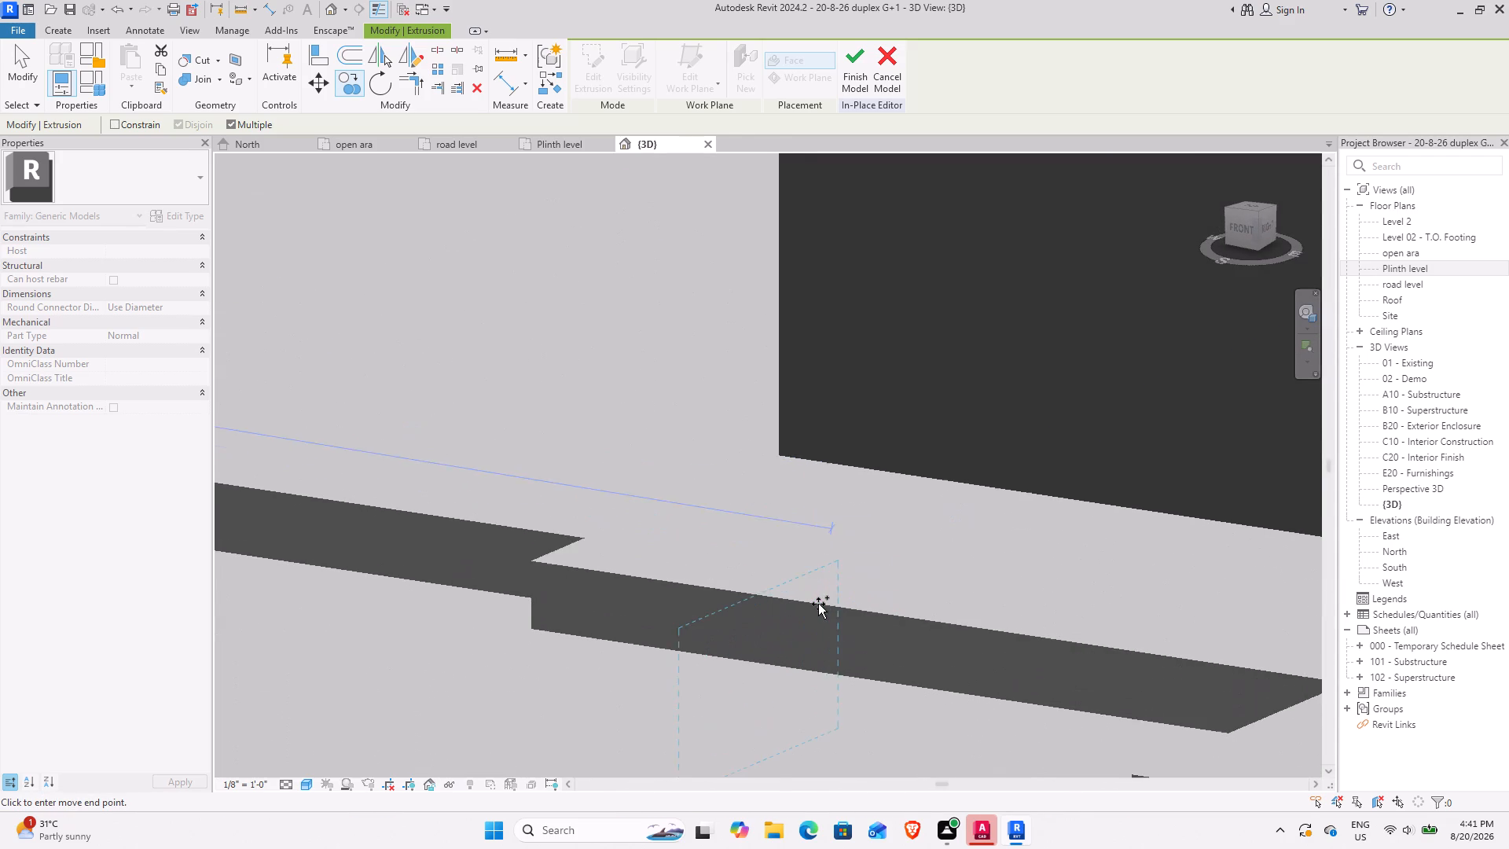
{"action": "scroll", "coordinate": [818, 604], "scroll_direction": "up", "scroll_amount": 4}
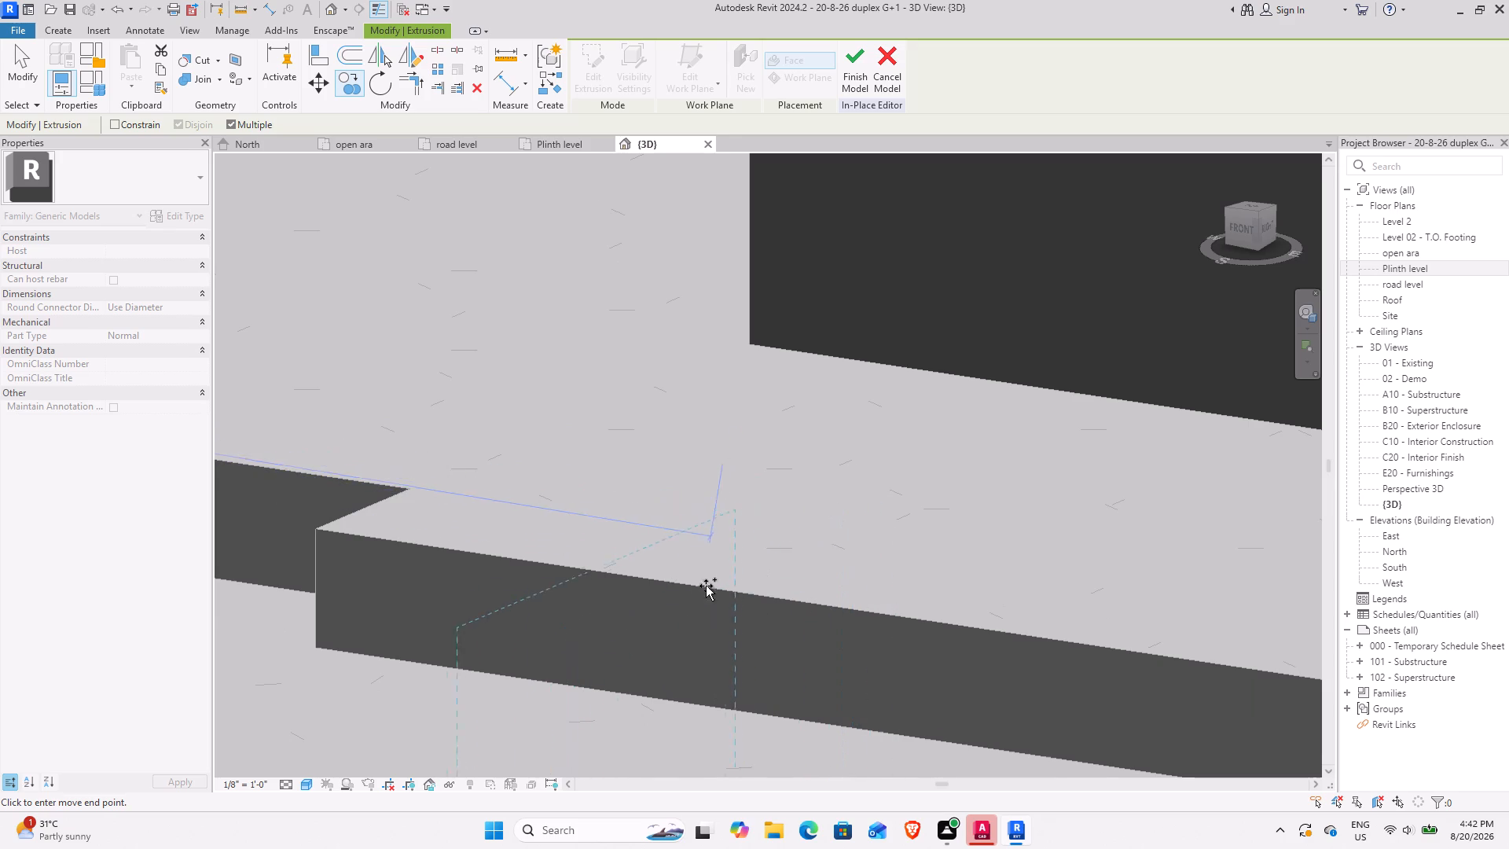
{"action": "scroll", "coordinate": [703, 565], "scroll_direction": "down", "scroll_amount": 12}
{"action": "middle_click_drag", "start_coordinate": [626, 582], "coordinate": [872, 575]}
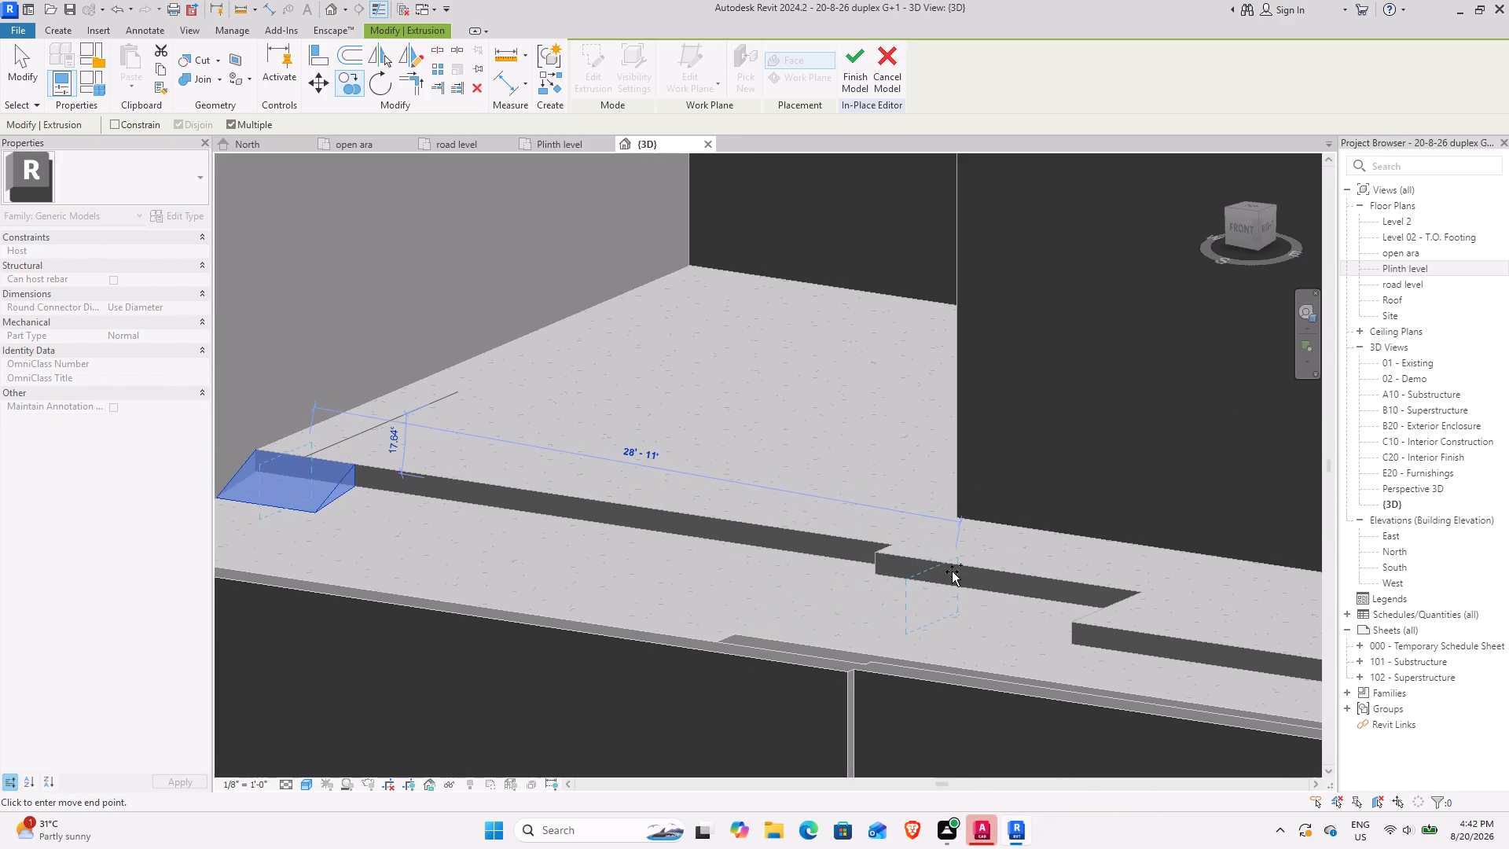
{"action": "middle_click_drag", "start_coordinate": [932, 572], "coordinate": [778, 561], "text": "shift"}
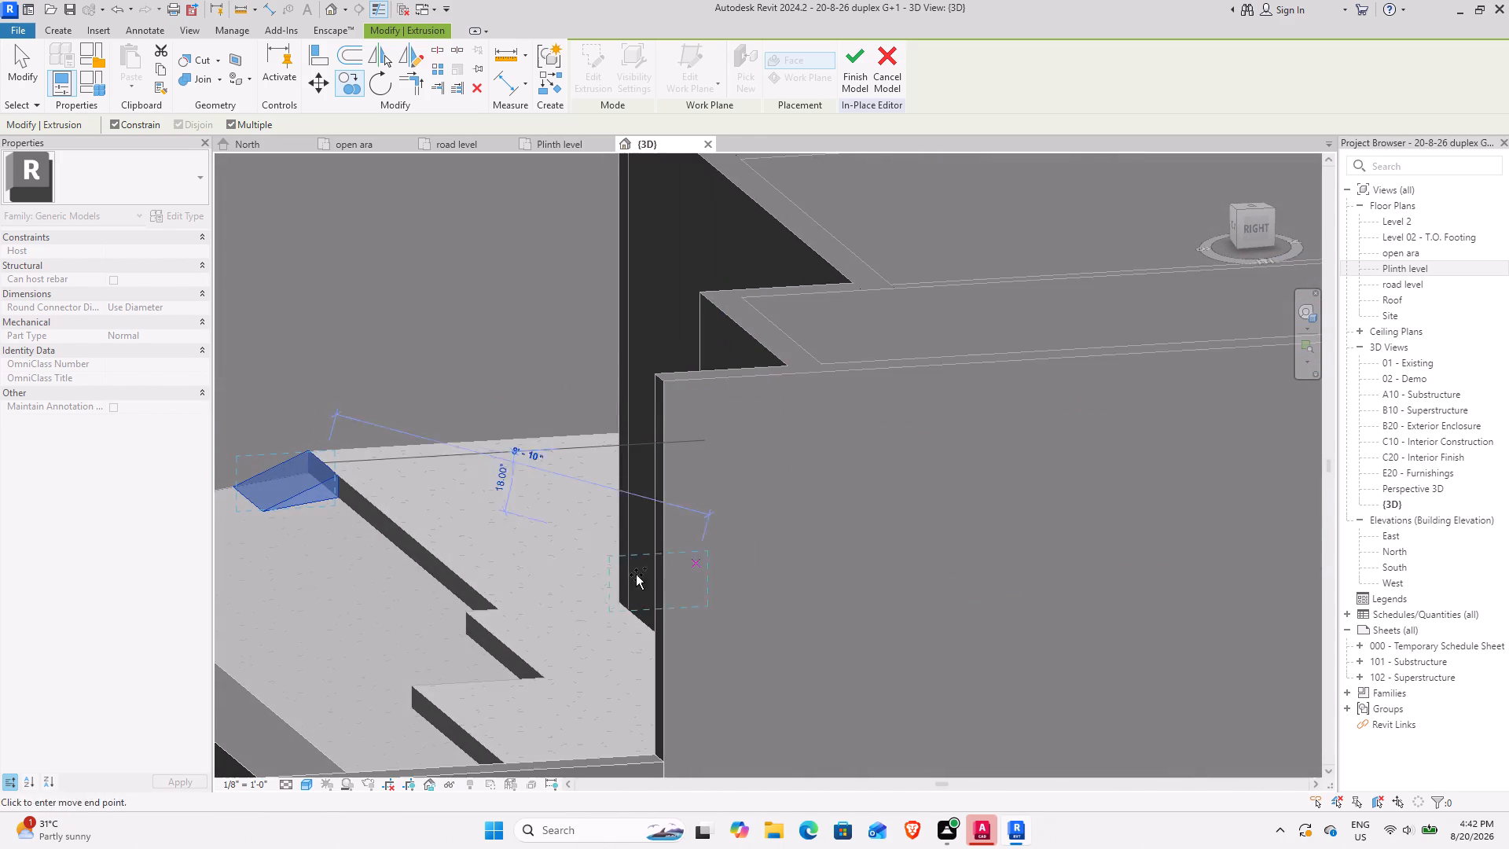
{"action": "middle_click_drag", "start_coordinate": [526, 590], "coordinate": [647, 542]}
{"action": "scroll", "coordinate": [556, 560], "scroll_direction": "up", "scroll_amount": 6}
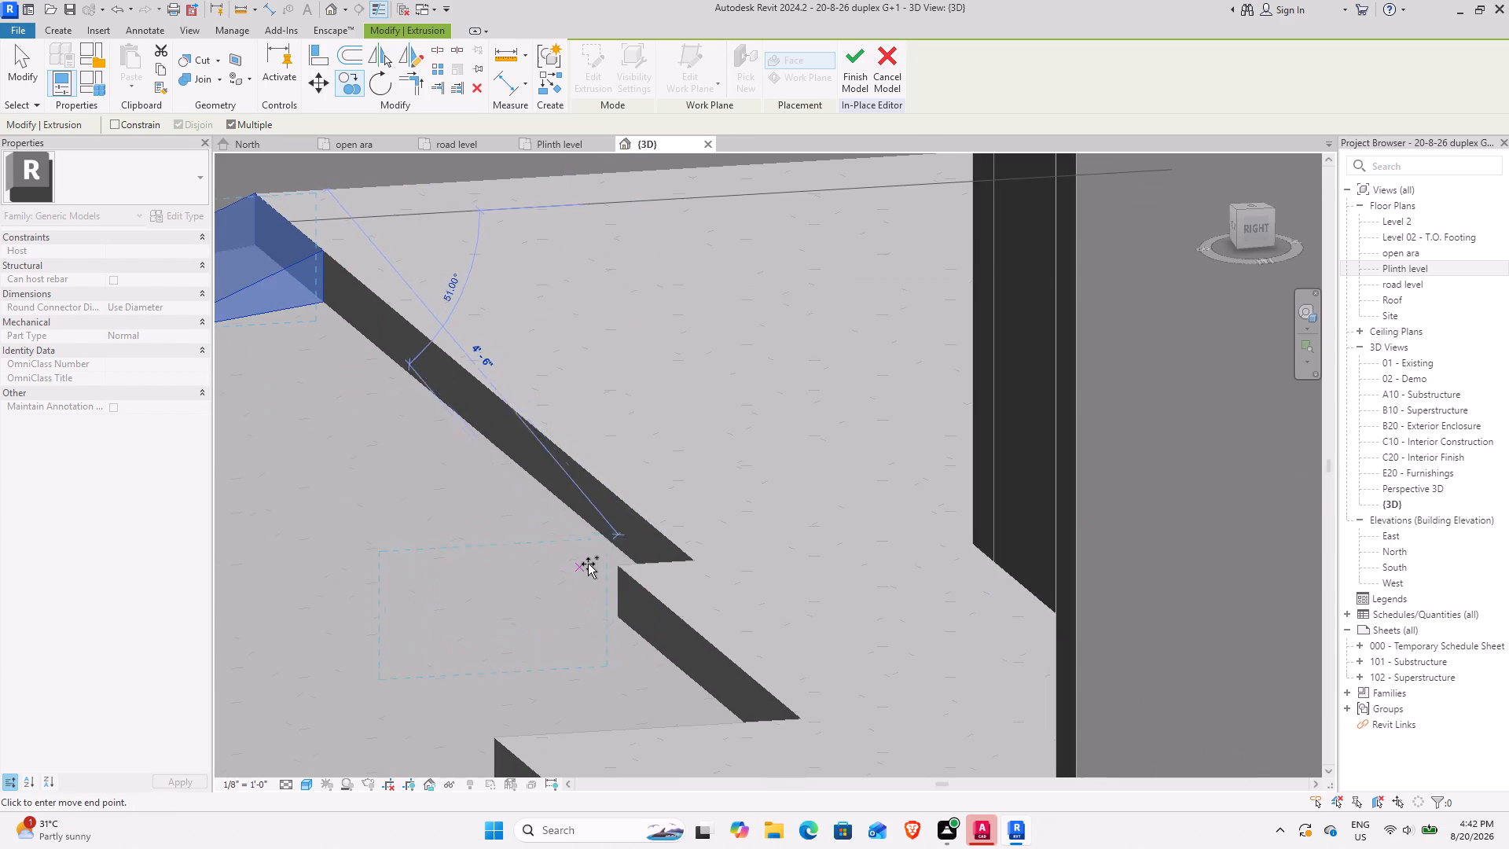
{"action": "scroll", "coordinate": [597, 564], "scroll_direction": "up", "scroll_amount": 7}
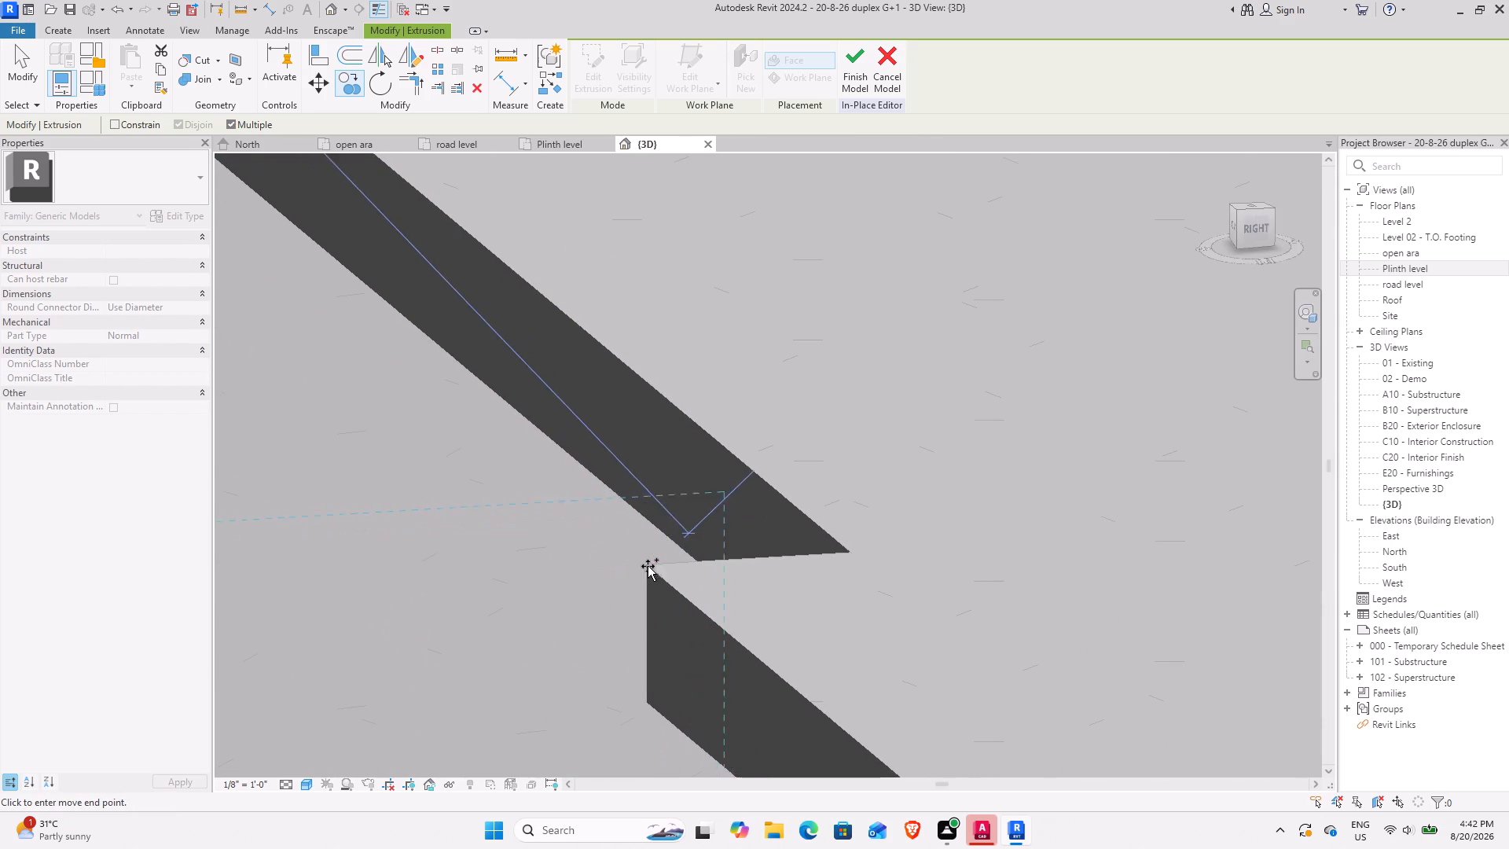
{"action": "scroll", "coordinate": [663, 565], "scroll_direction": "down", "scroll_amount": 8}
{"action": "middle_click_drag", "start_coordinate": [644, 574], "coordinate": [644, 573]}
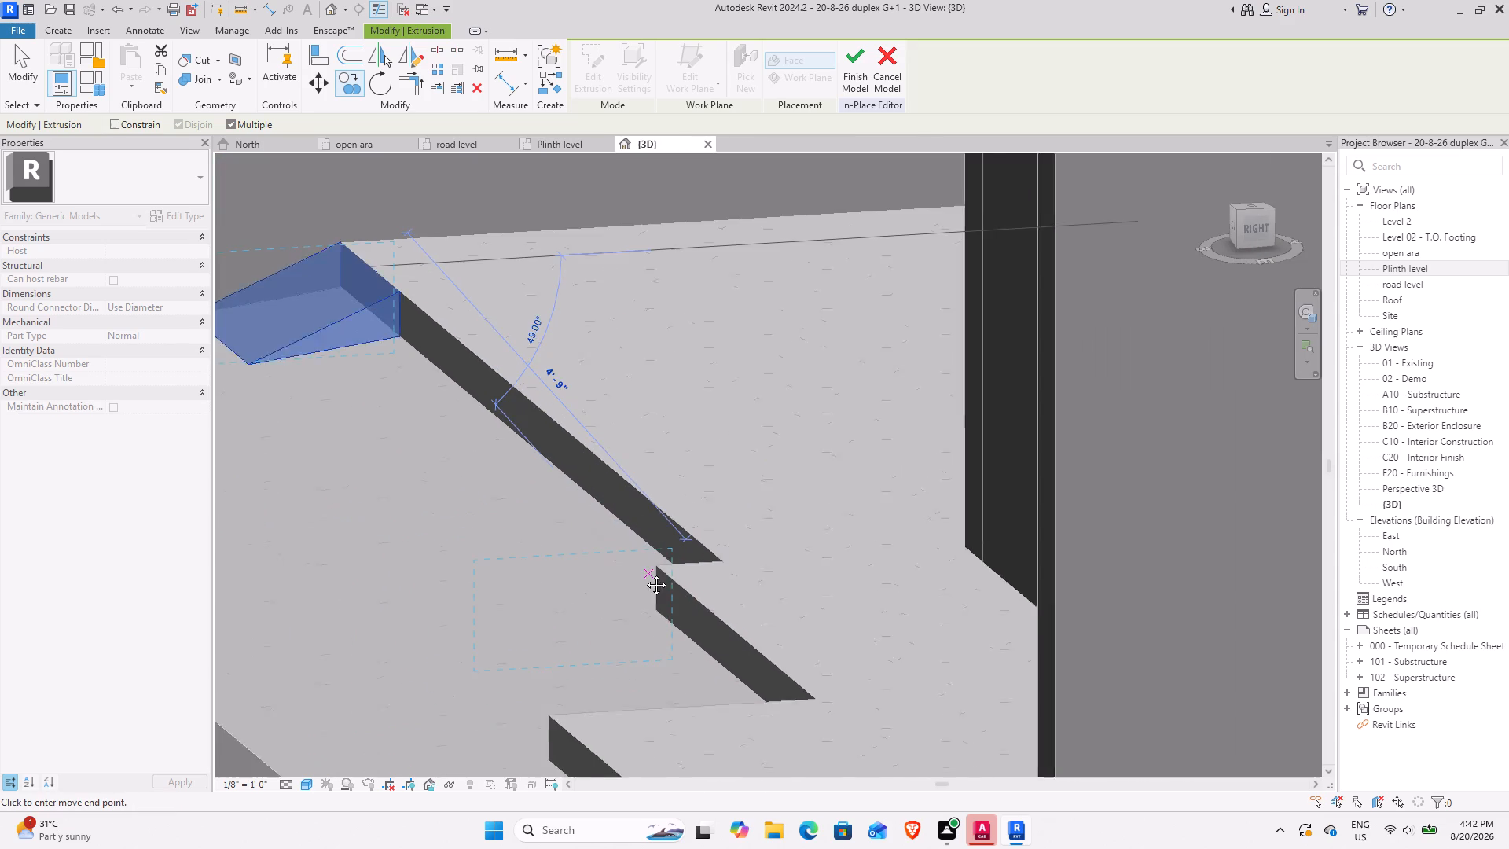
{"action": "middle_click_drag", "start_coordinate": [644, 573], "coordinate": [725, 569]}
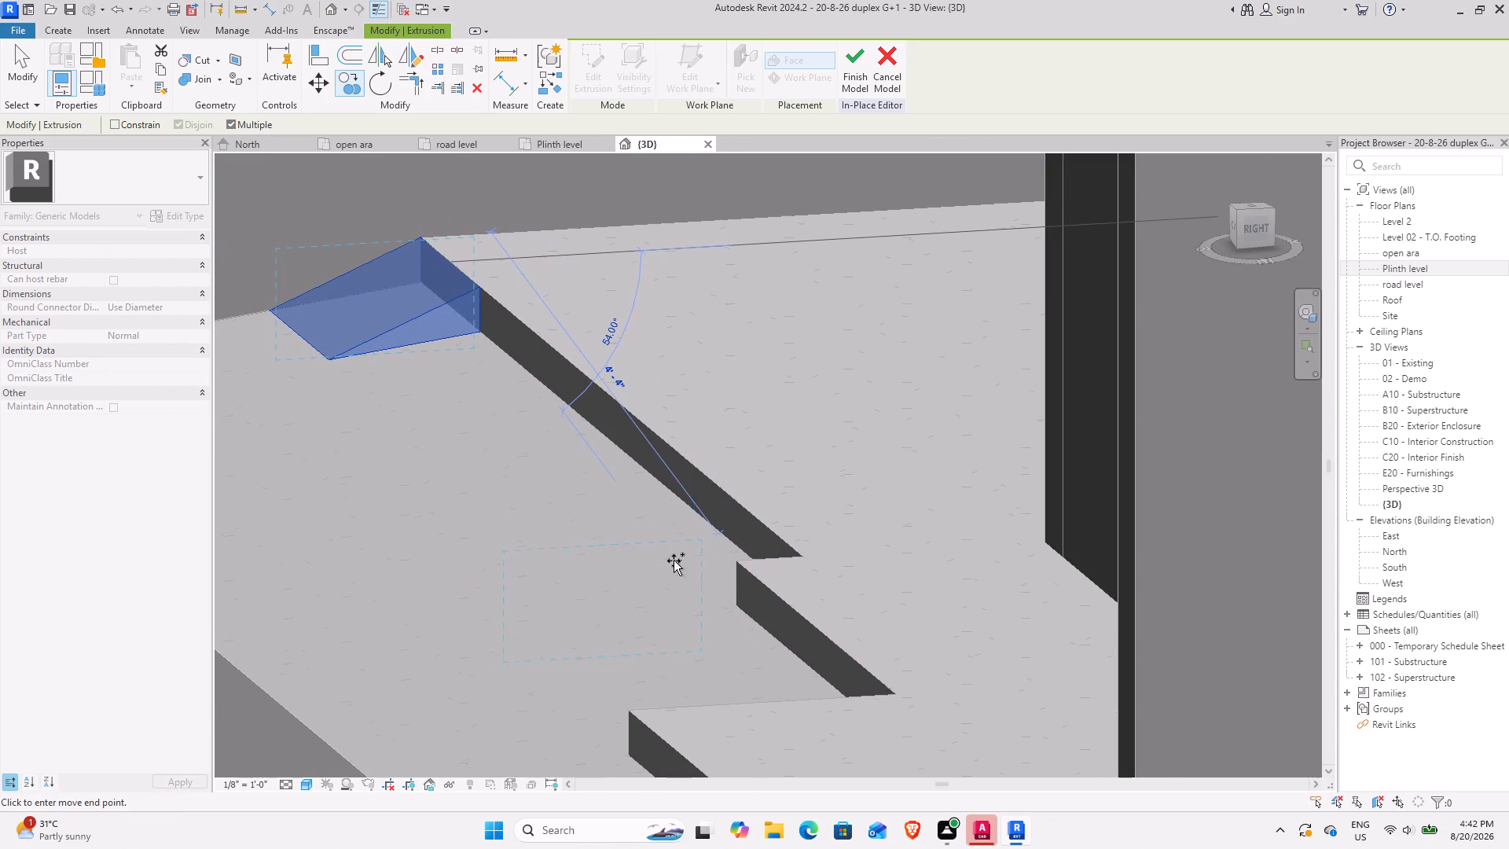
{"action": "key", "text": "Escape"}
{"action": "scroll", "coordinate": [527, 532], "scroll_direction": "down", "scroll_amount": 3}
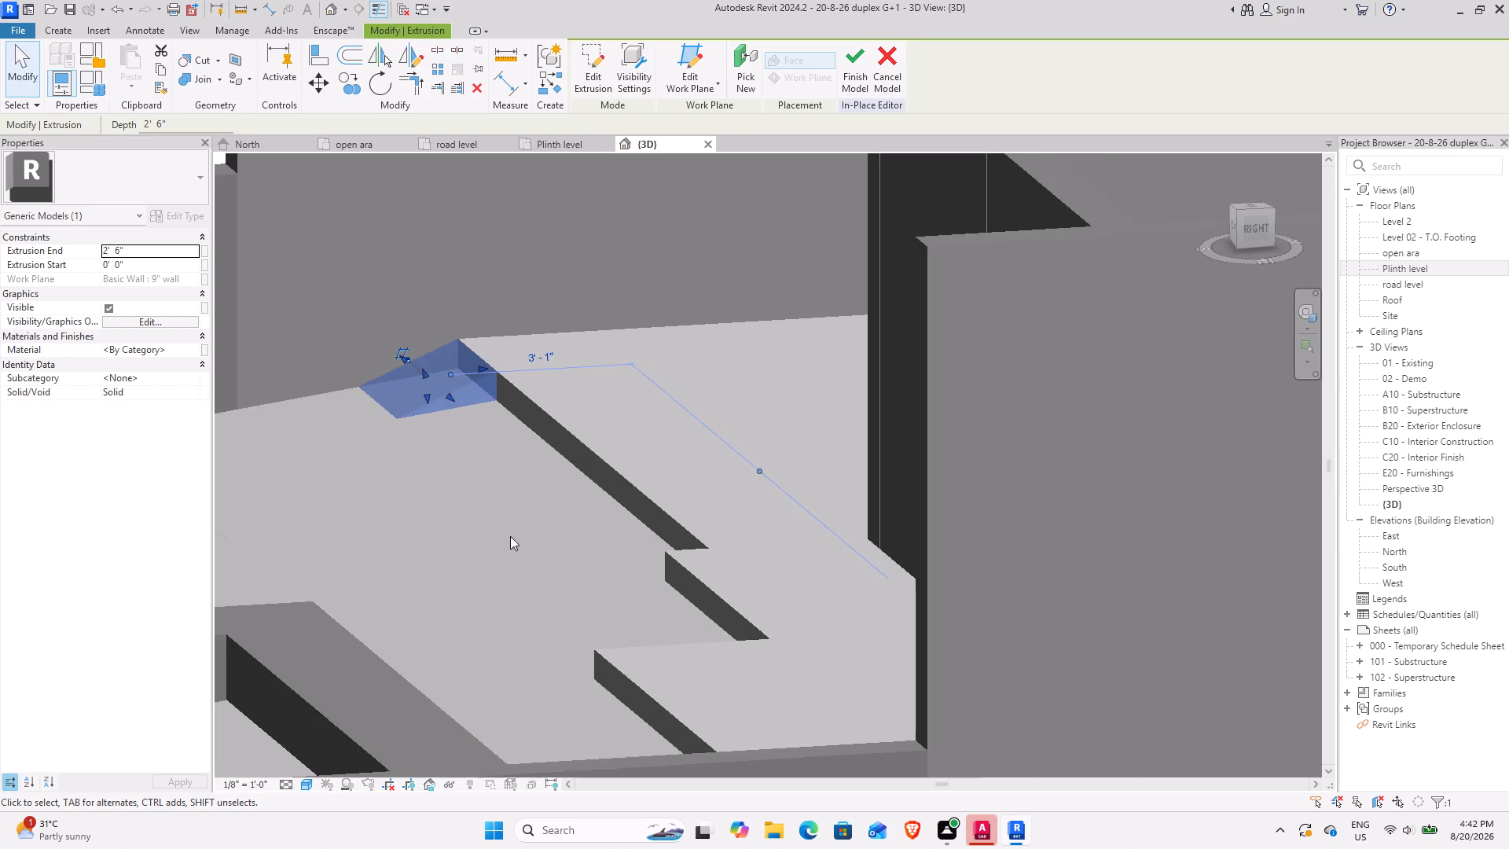
Stretch the ramp extrusion along the plinth edge to its first corner, about 16' 2" long, and finish the in-place model.
{"action": "middle_click_drag", "start_coordinate": [505, 542], "coordinate": [695, 558], "text": "shift"}
{"action": "middle_click_drag", "start_coordinate": [648, 430], "coordinate": [538, 595]}
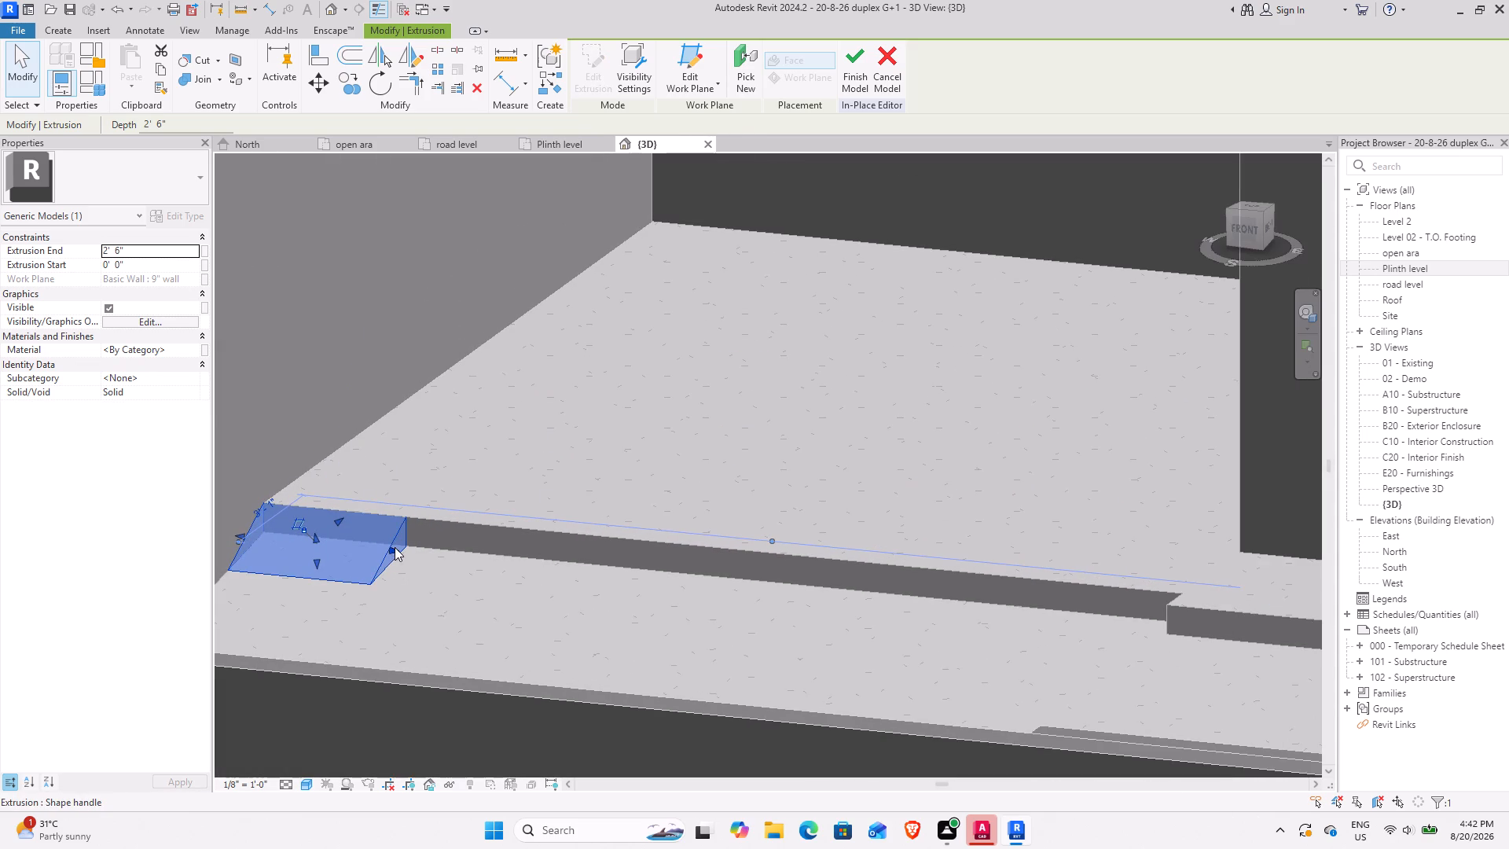
{"action": "left_click_drag", "start_coordinate": [394, 547], "coordinate": [1159, 640]}
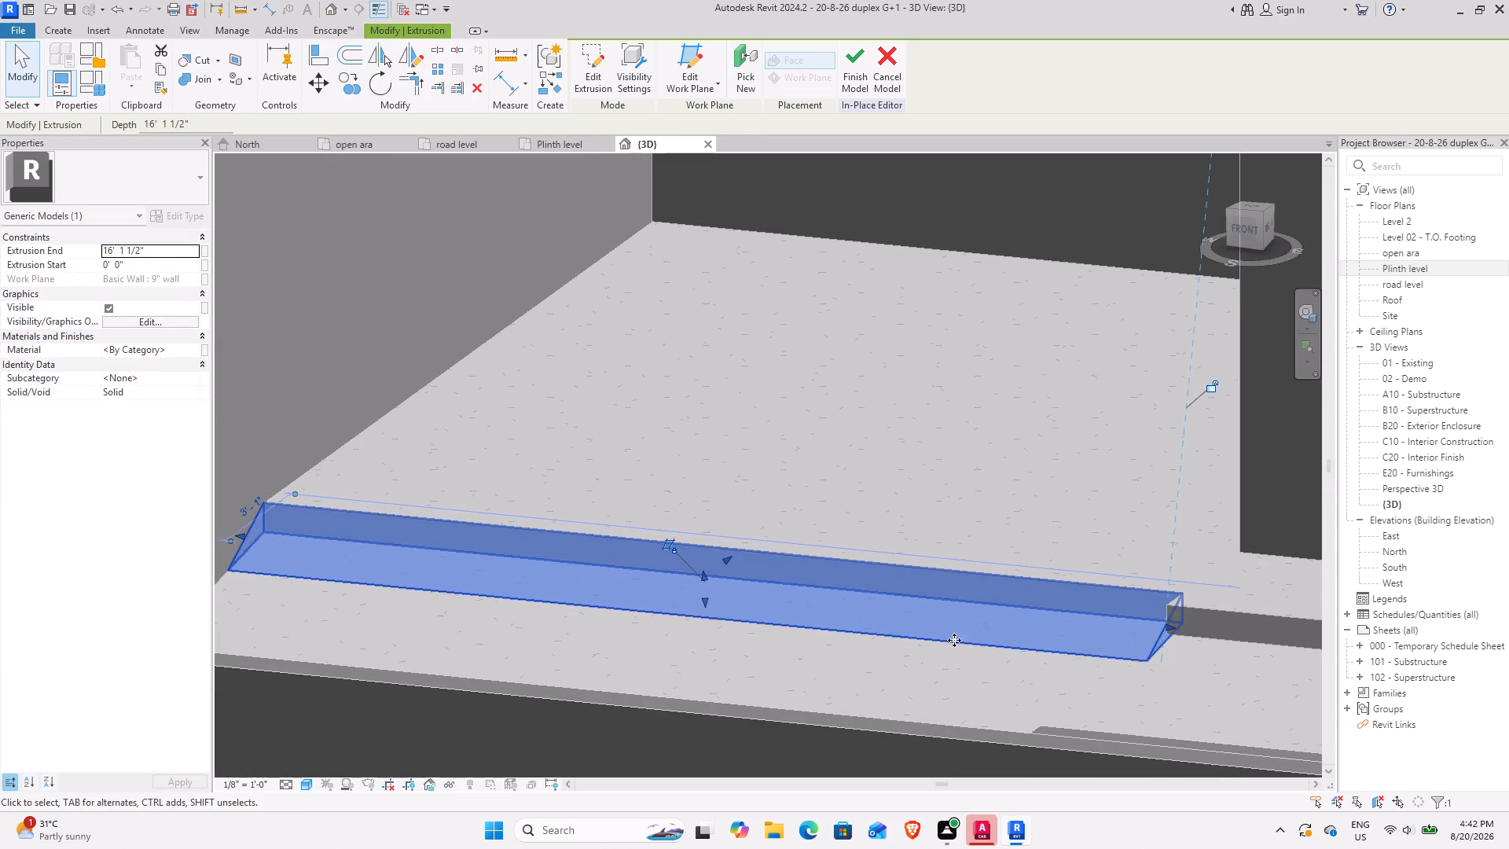
{"action": "scroll", "coordinate": [911, 637], "scroll_direction": "down", "scroll_amount": 3}
{"action": "middle_click_drag", "start_coordinate": [887, 639], "coordinate": [993, 660], "text": "shift"}
{"action": "middle_click_drag", "start_coordinate": [991, 637], "coordinate": [708, 691]}
{"action": "scroll", "coordinate": [848, 620], "scroll_direction": "up", "scroll_amount": 2}
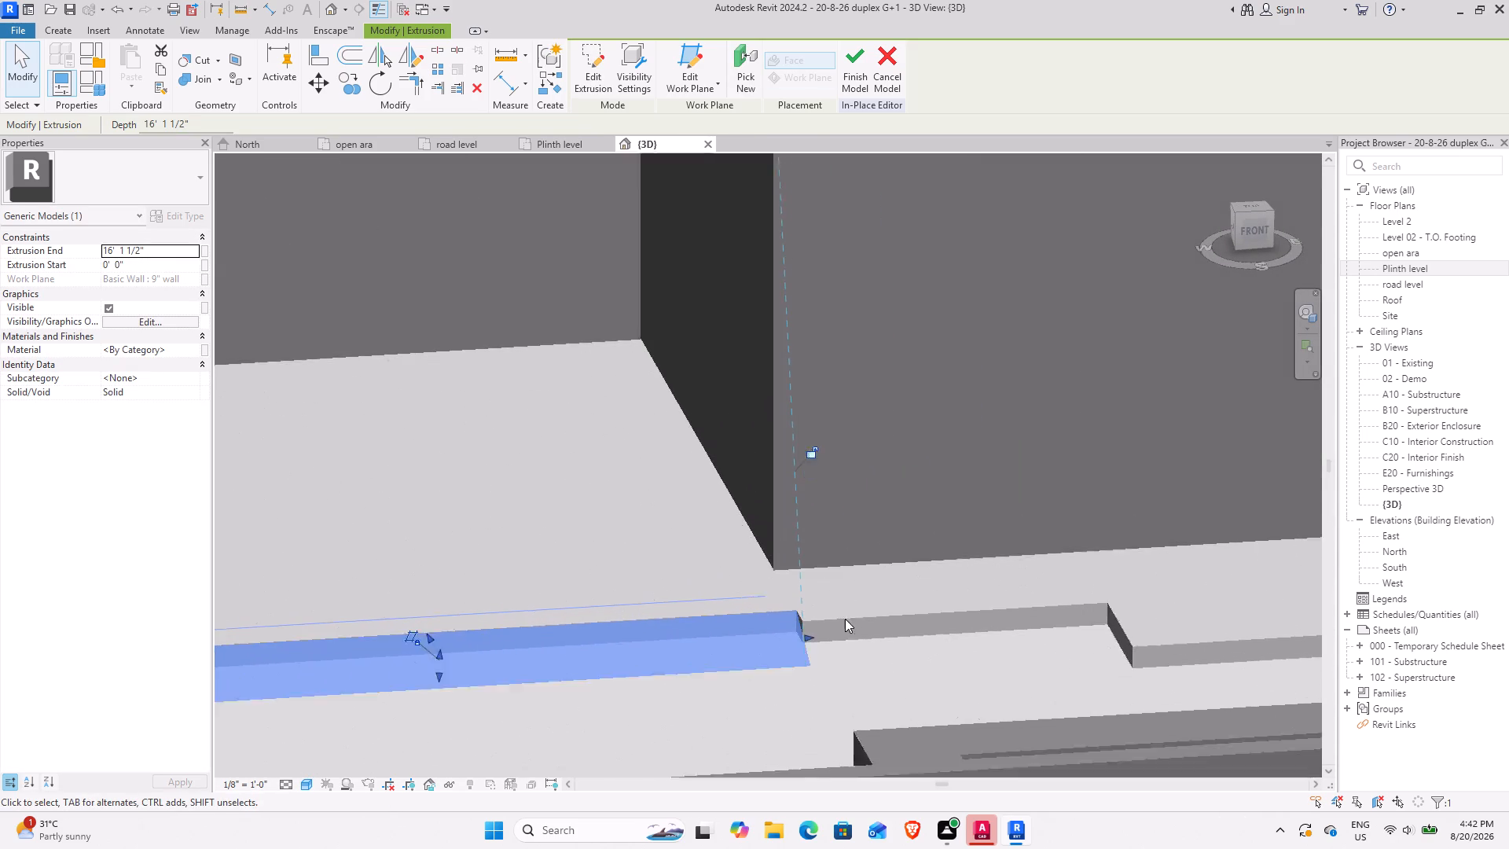
{"action": "scroll", "coordinate": [845, 619], "scroll_direction": "up", "scroll_amount": 8}
{"action": "left_click", "coordinate": [802, 670]}
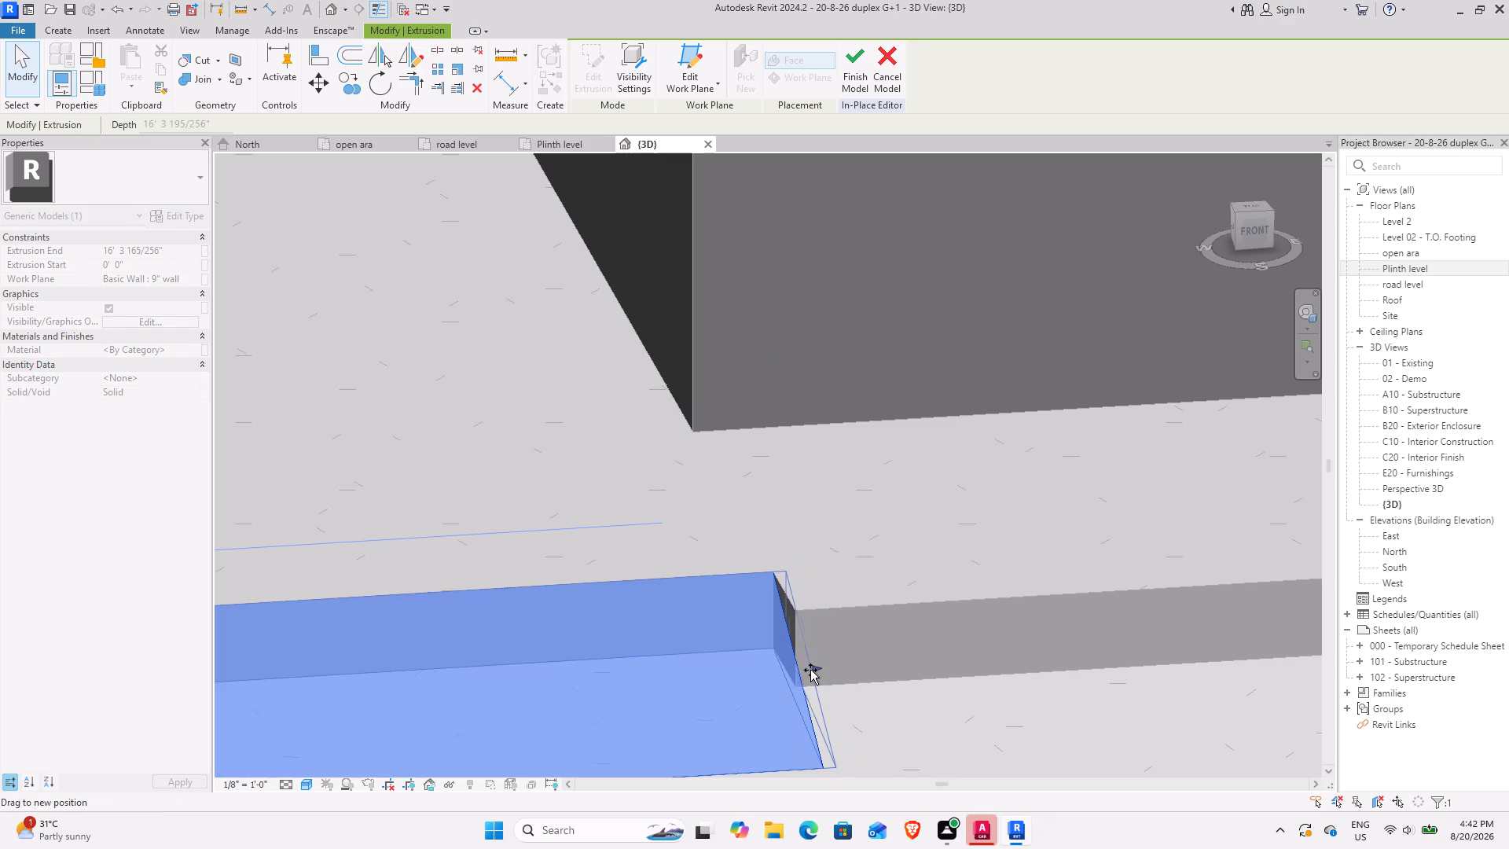
{"action": "scroll", "coordinate": [824, 667], "scroll_direction": "down", "scroll_amount": 3}
{"action": "middle_click_drag", "start_coordinate": [836, 672], "coordinate": [782, 685], "text": "shift"}
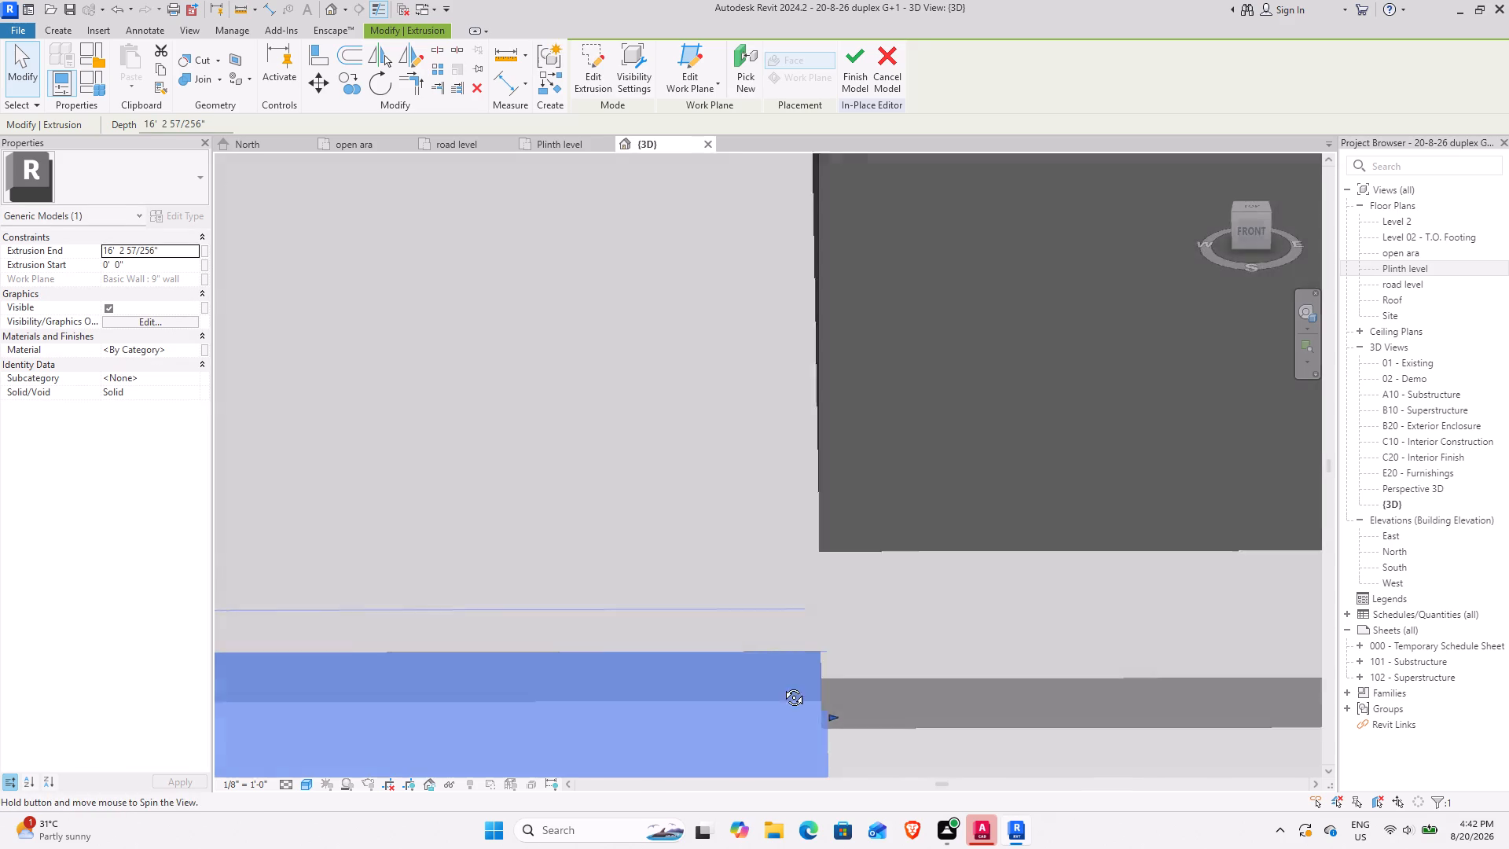
{"action": "middle_click_drag", "start_coordinate": [782, 685], "coordinate": [777, 689], "text": "shift"}
{"action": "middle_click_drag", "start_coordinate": [800, 689], "coordinate": [736, 532]}
{"action": "scroll", "coordinate": [743, 553], "scroll_direction": "down", "scroll_amount": 4}
{"action": "scroll", "coordinate": [839, 601], "scroll_direction": "down", "scroll_amount": 4}
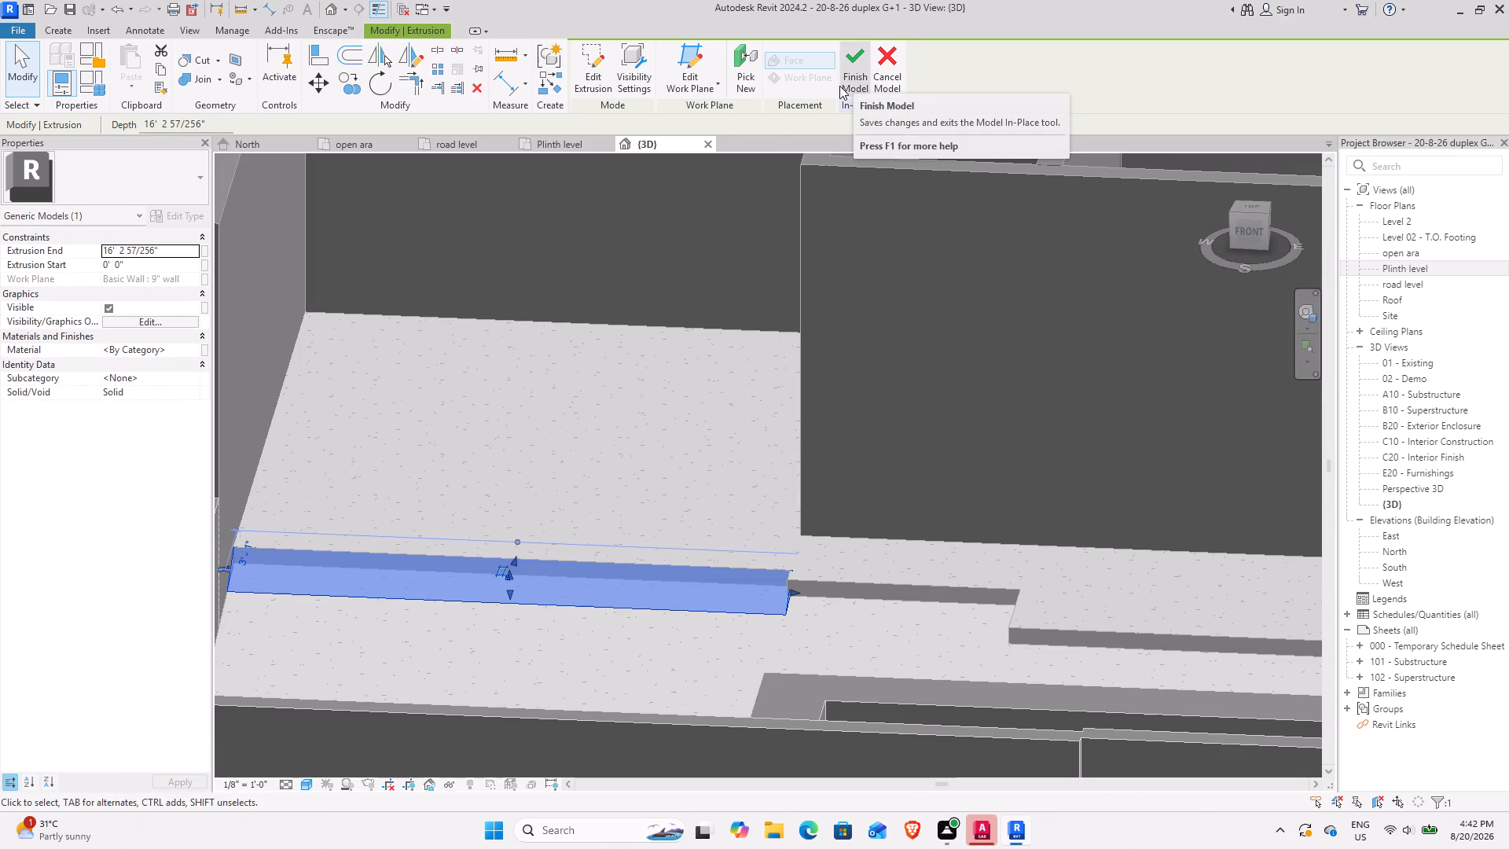
{"action": "left_click", "coordinate": [865, 82]}
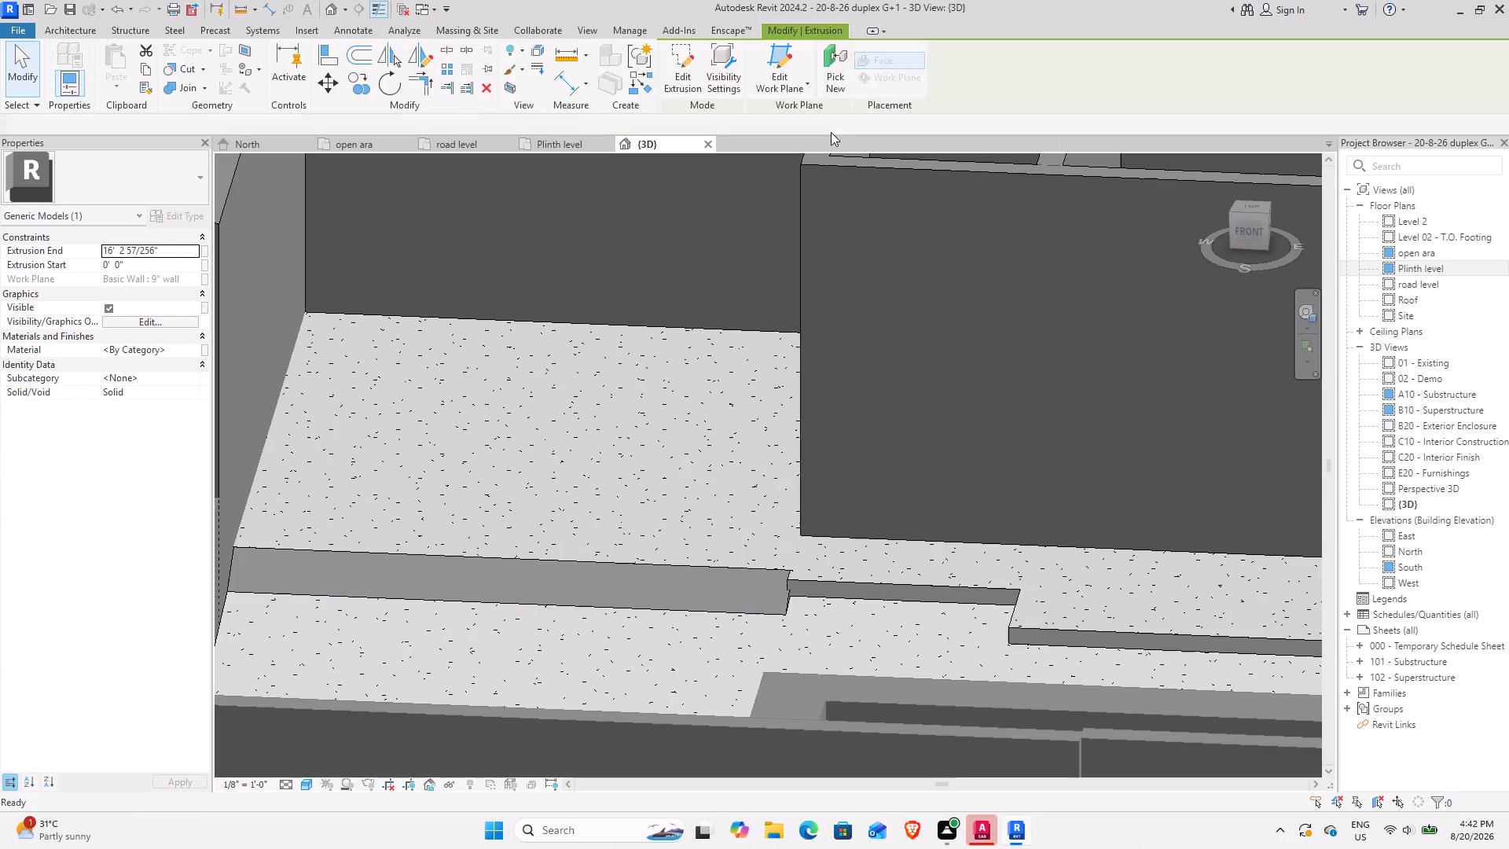
Examine the finished ramp, the front yard and the house walls from several angles.
{"action": "scroll", "coordinate": [726, 516], "scroll_direction": "down", "scroll_amount": 3}
{"action": "middle_click_drag", "start_coordinate": [547, 586], "coordinate": [558, 582], "text": "shift"}
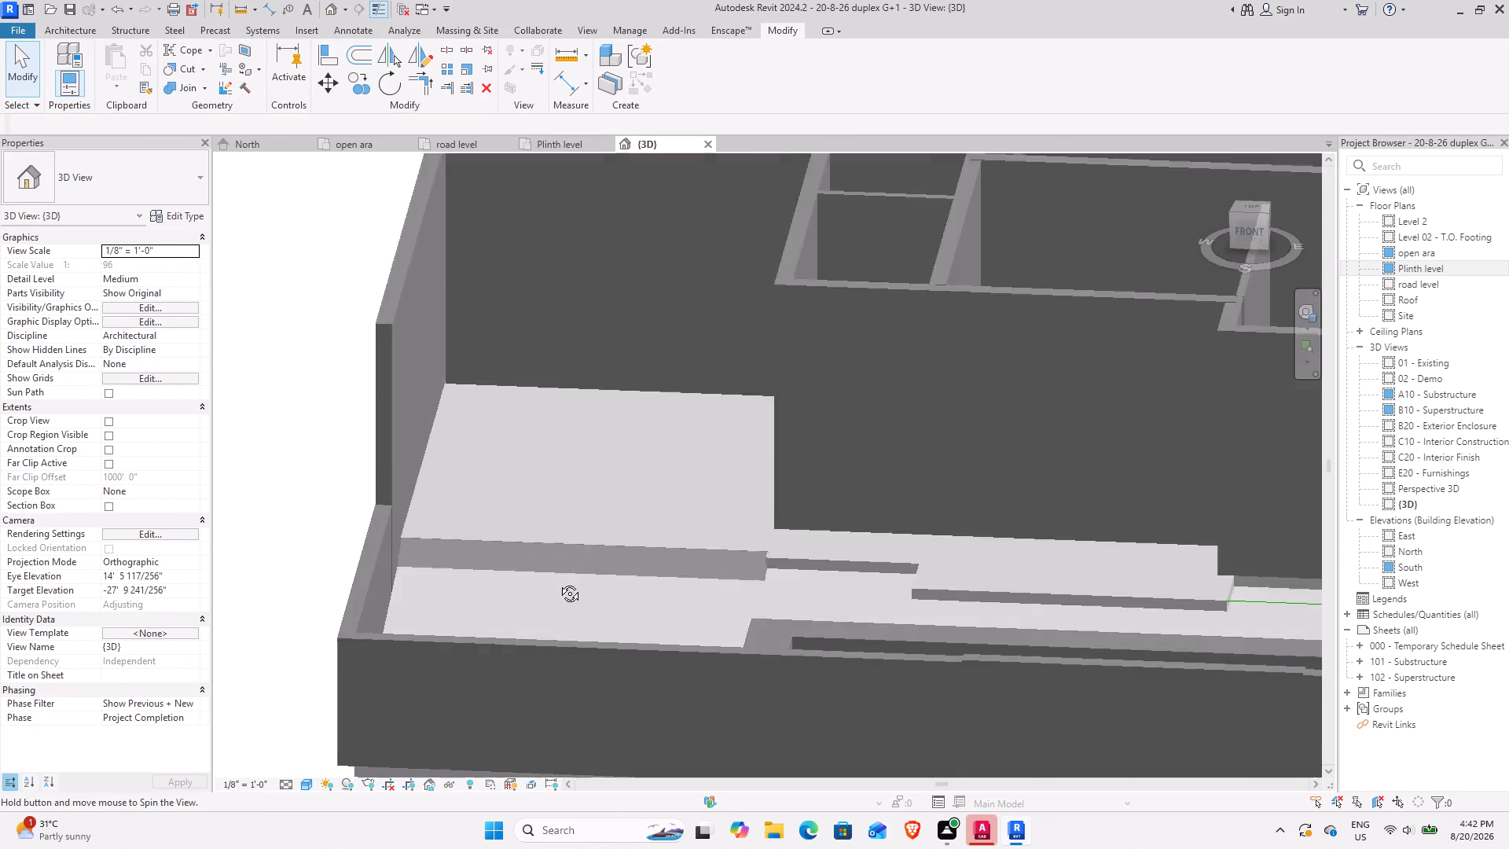
{"action": "middle_click_drag", "start_coordinate": [558, 582], "coordinate": [570, 633], "text": "shift"}
{"action": "scroll", "coordinate": [586, 628], "scroll_direction": "down", "scroll_amount": 3}
{"action": "middle_click_drag", "start_coordinate": [568, 628], "coordinate": [578, 620], "text": "shift"}
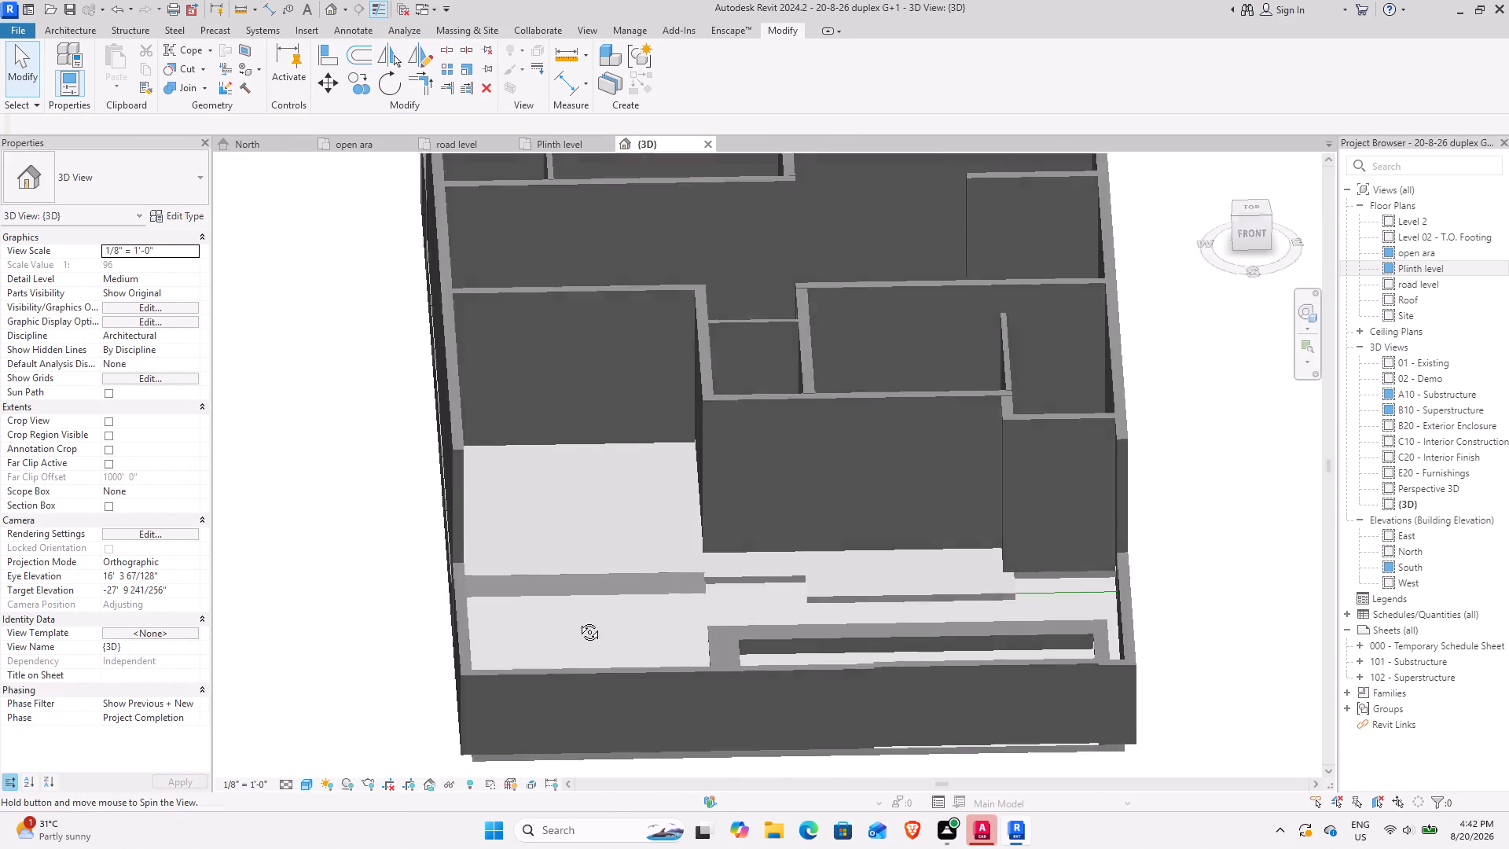
{"action": "middle_click_drag", "start_coordinate": [578, 620], "coordinate": [522, 570], "text": "shift"}
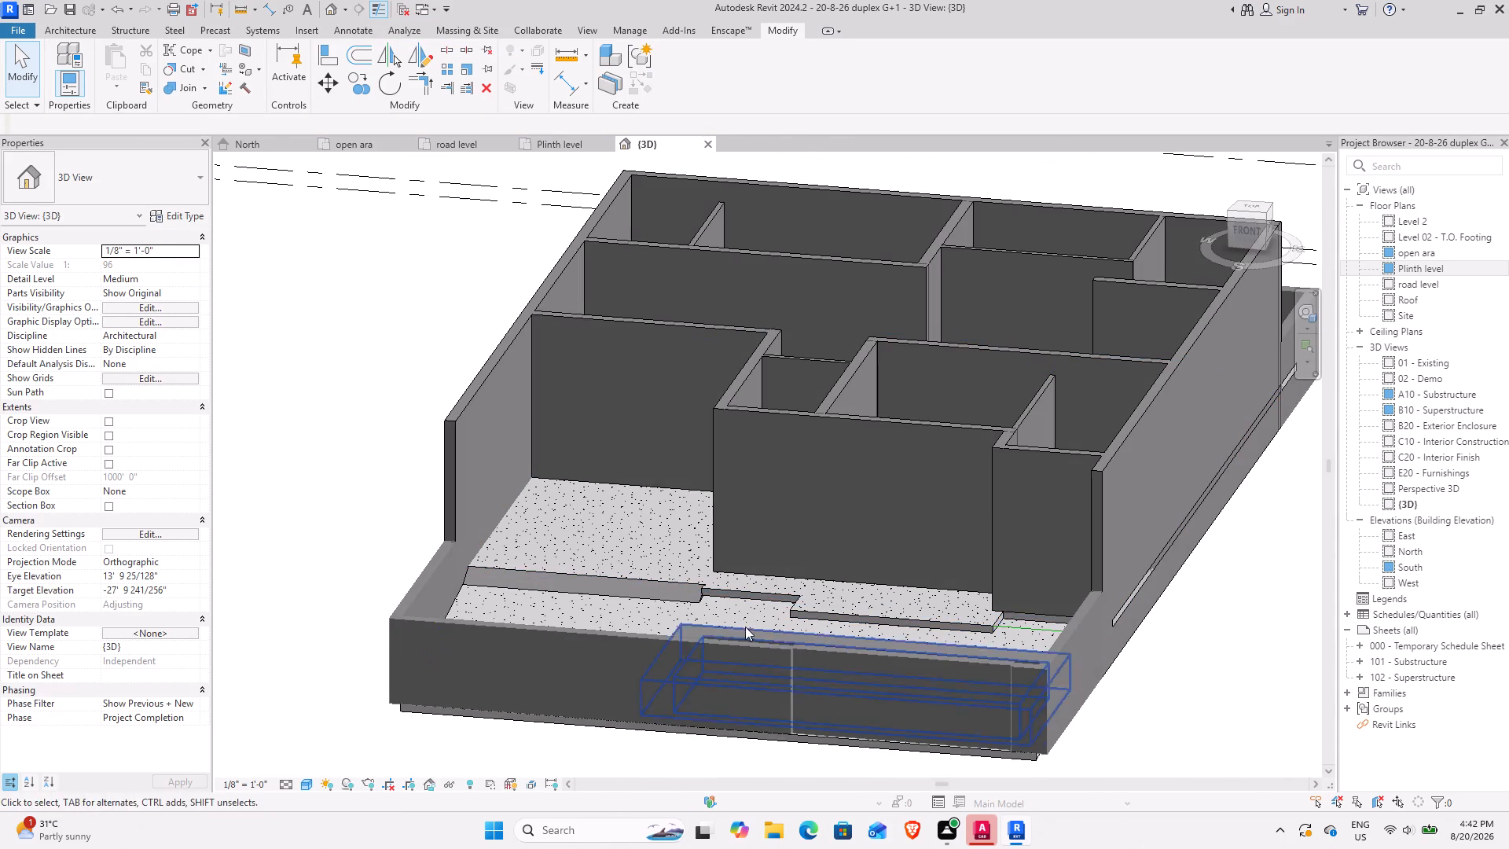
{"action": "middle_click_drag", "start_coordinate": [604, 627], "coordinate": [689, 633], "text": "shift"}
{"action": "middle_click_drag", "start_coordinate": [670, 610], "coordinate": [736, 602]}
{"action": "scroll", "coordinate": [692, 538], "scroll_direction": "up", "scroll_amount": 3}
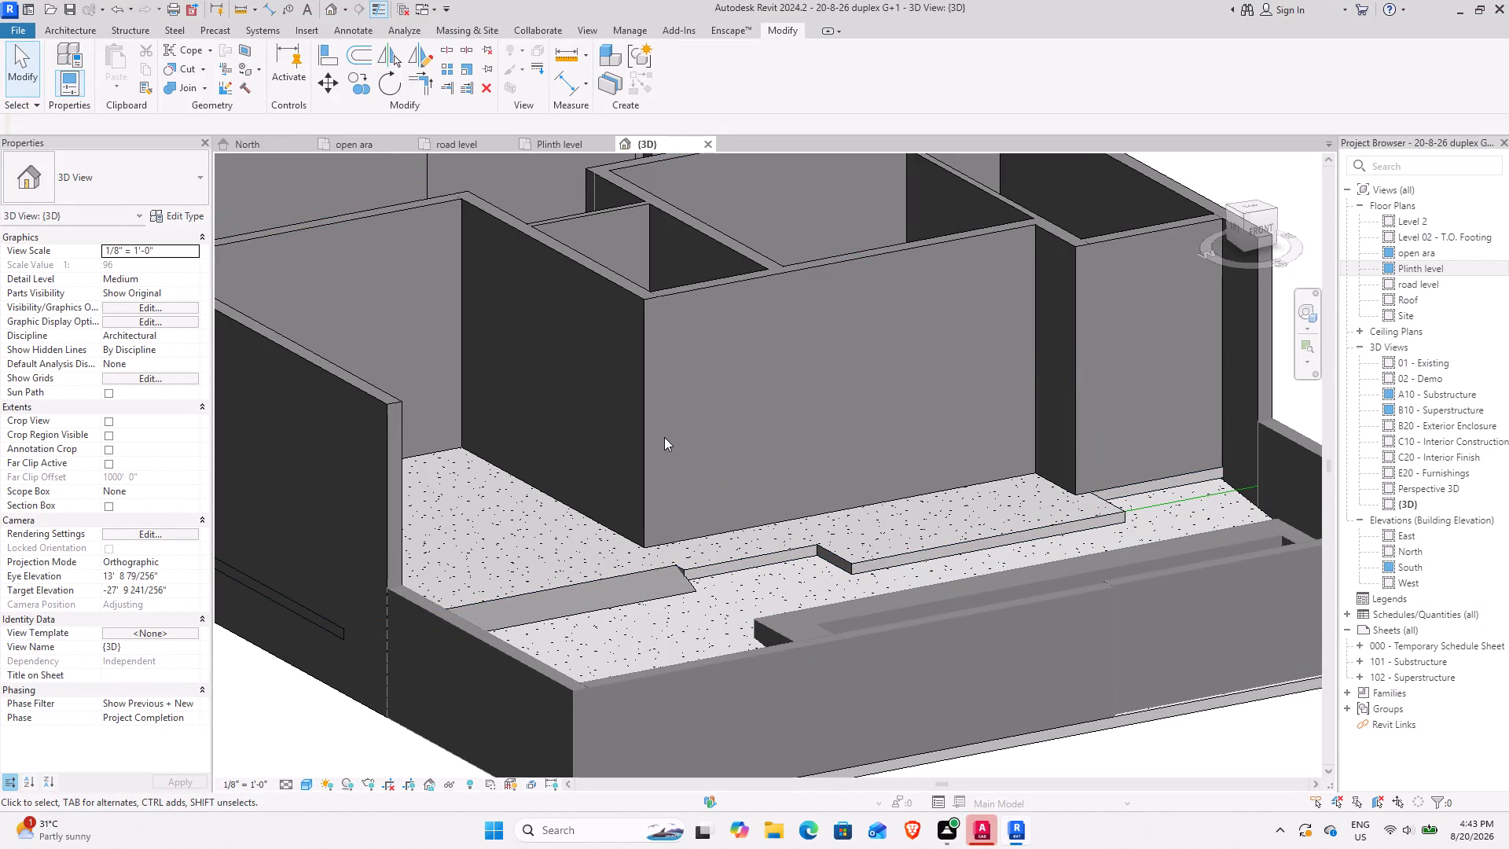
{"action": "middle_click_drag", "start_coordinate": [878, 619], "coordinate": [699, 537]}
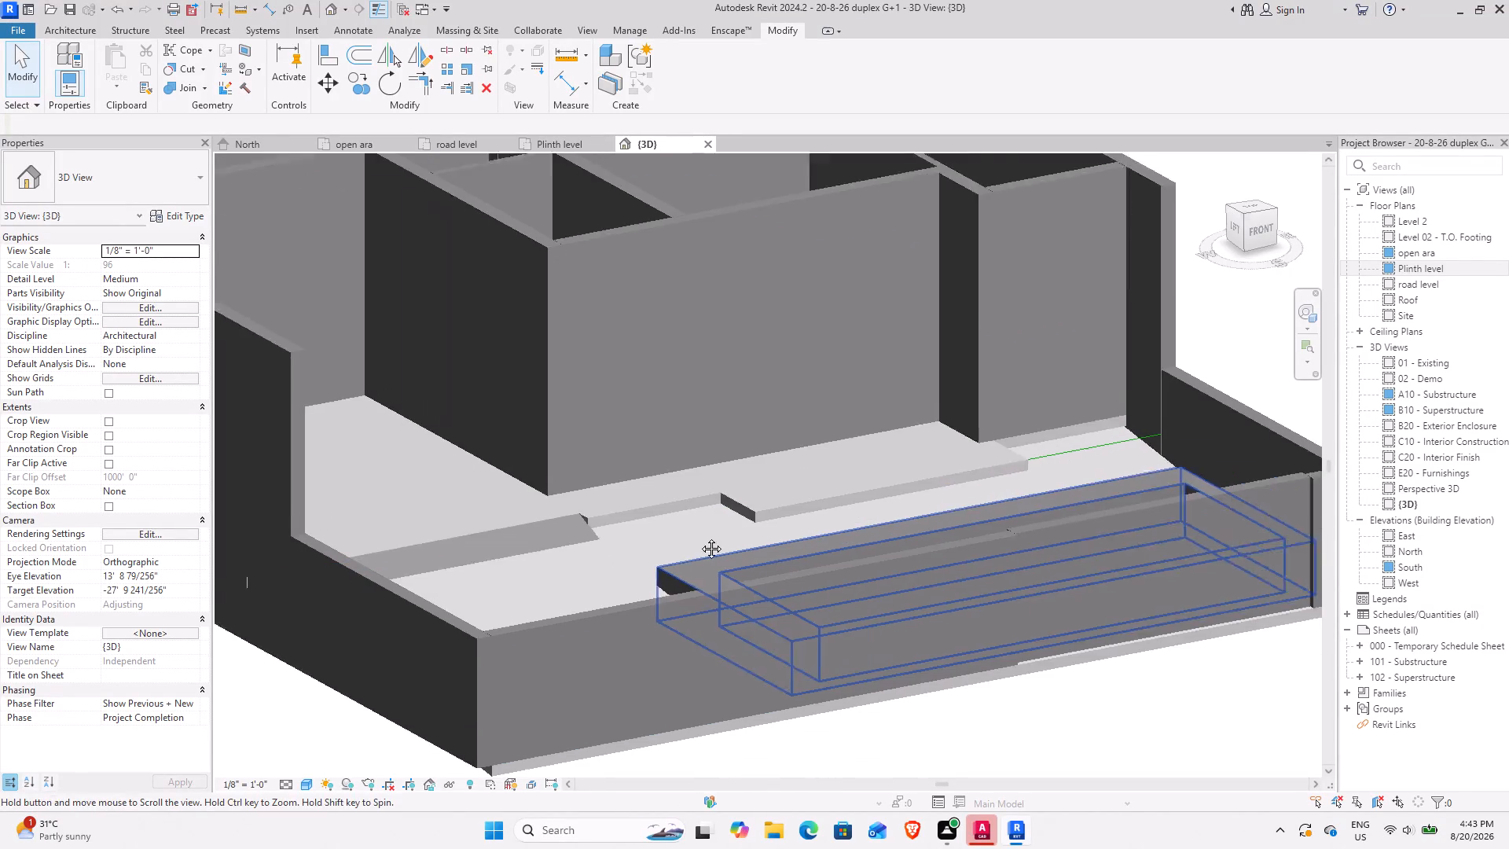
{"action": "middle_click_drag", "start_coordinate": [699, 537], "coordinate": [673, 527]}
{"action": "scroll", "coordinate": [705, 508], "scroll_direction": "down", "scroll_amount": 3}
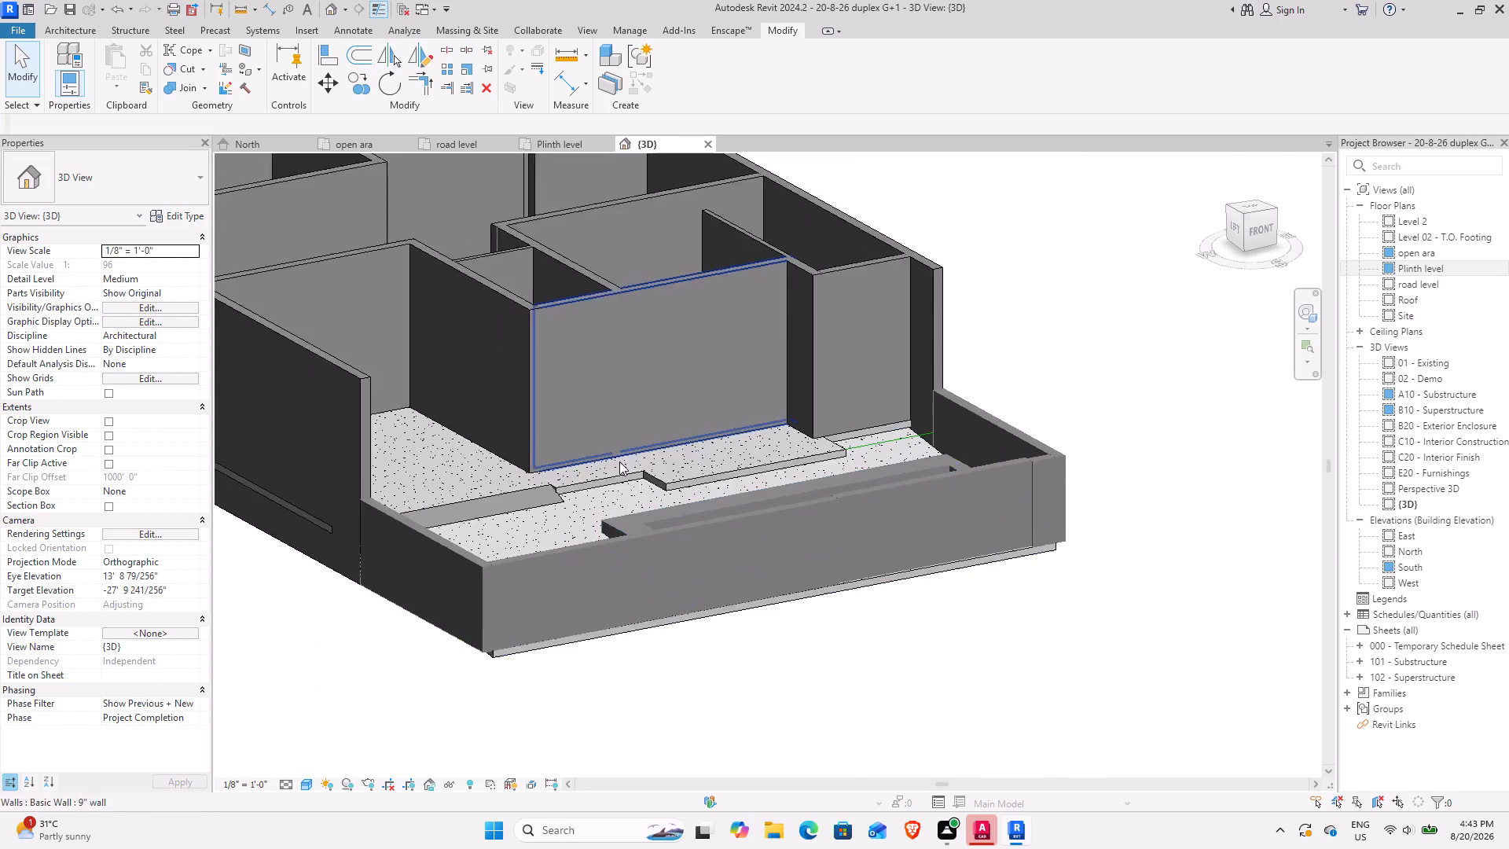
{"action": "middle_click_drag", "start_coordinate": [619, 462], "coordinate": [718, 696]}
{"action": "middle_click_drag", "start_coordinate": [631, 528], "coordinate": [797, 456]}
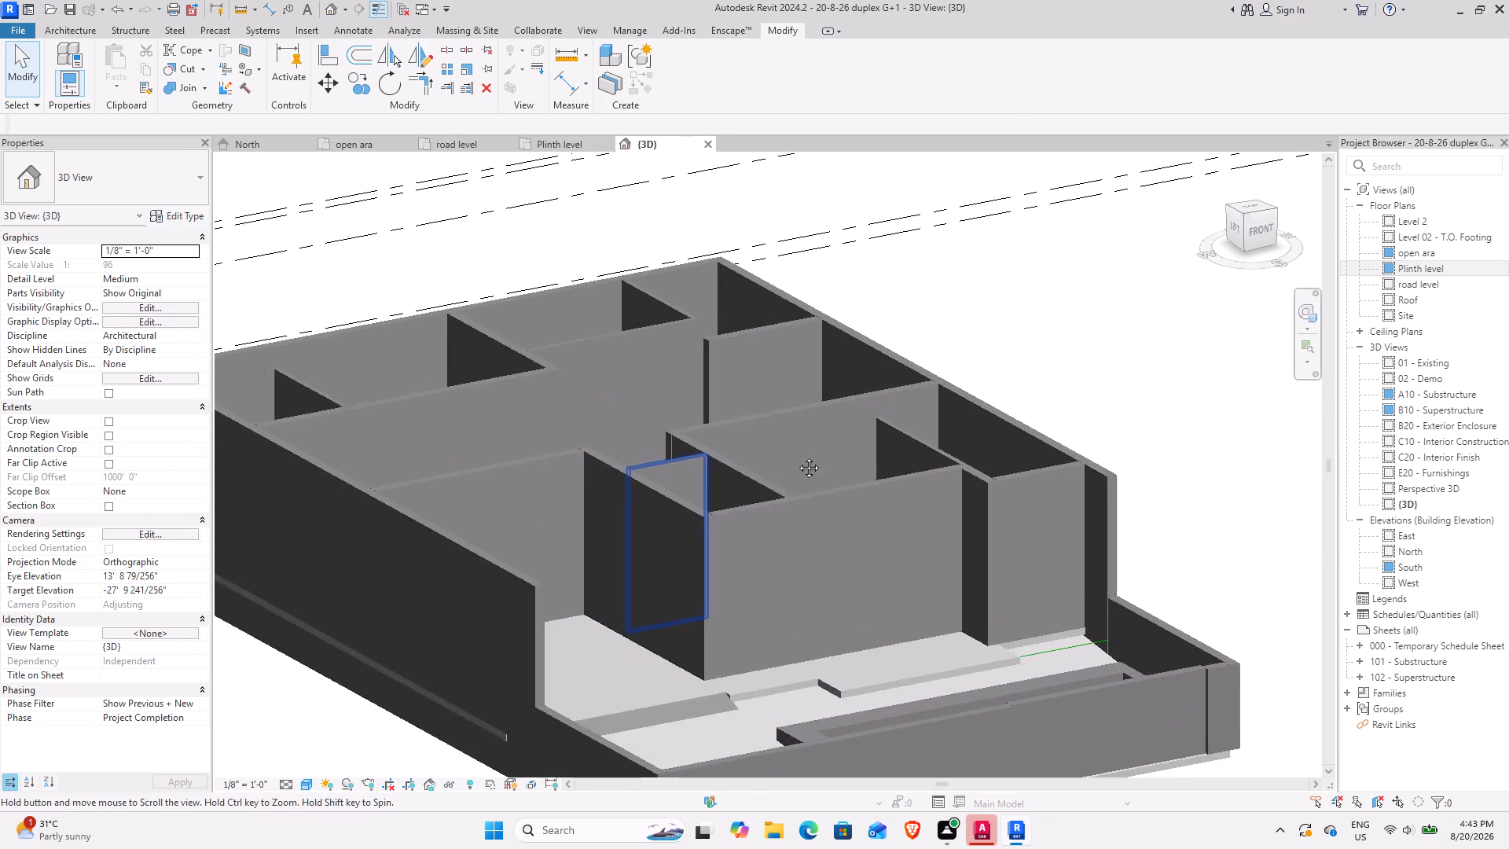
{"action": "middle_click_drag", "start_coordinate": [797, 456], "coordinate": [852, 425]}
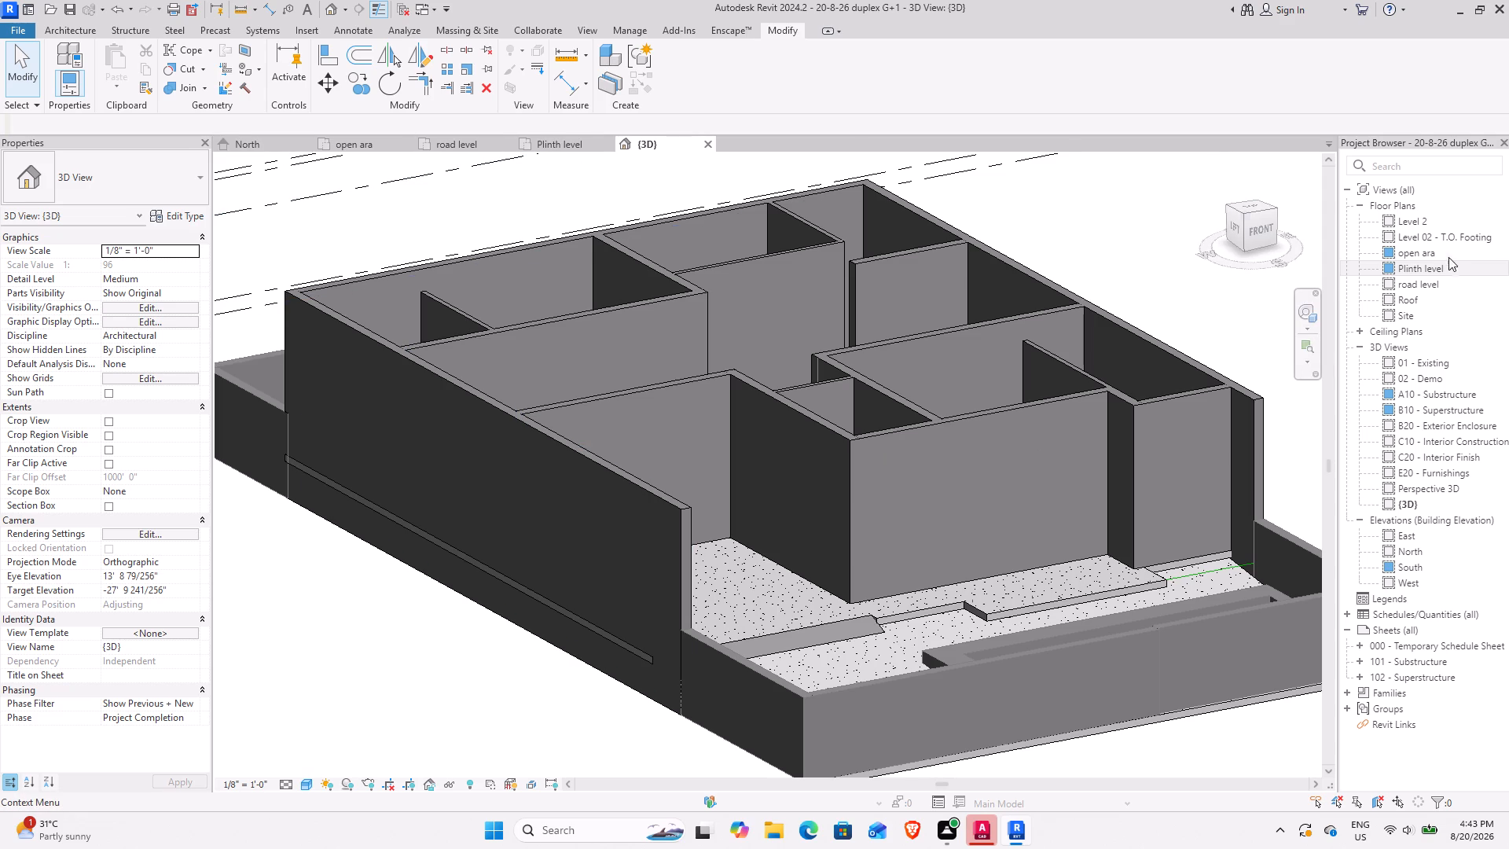
View the Level 2 floor plan, and return to the Plinth level plan to inspect the front rooms' door openings.
{"action": "double_click", "coordinate": [1423, 220]}
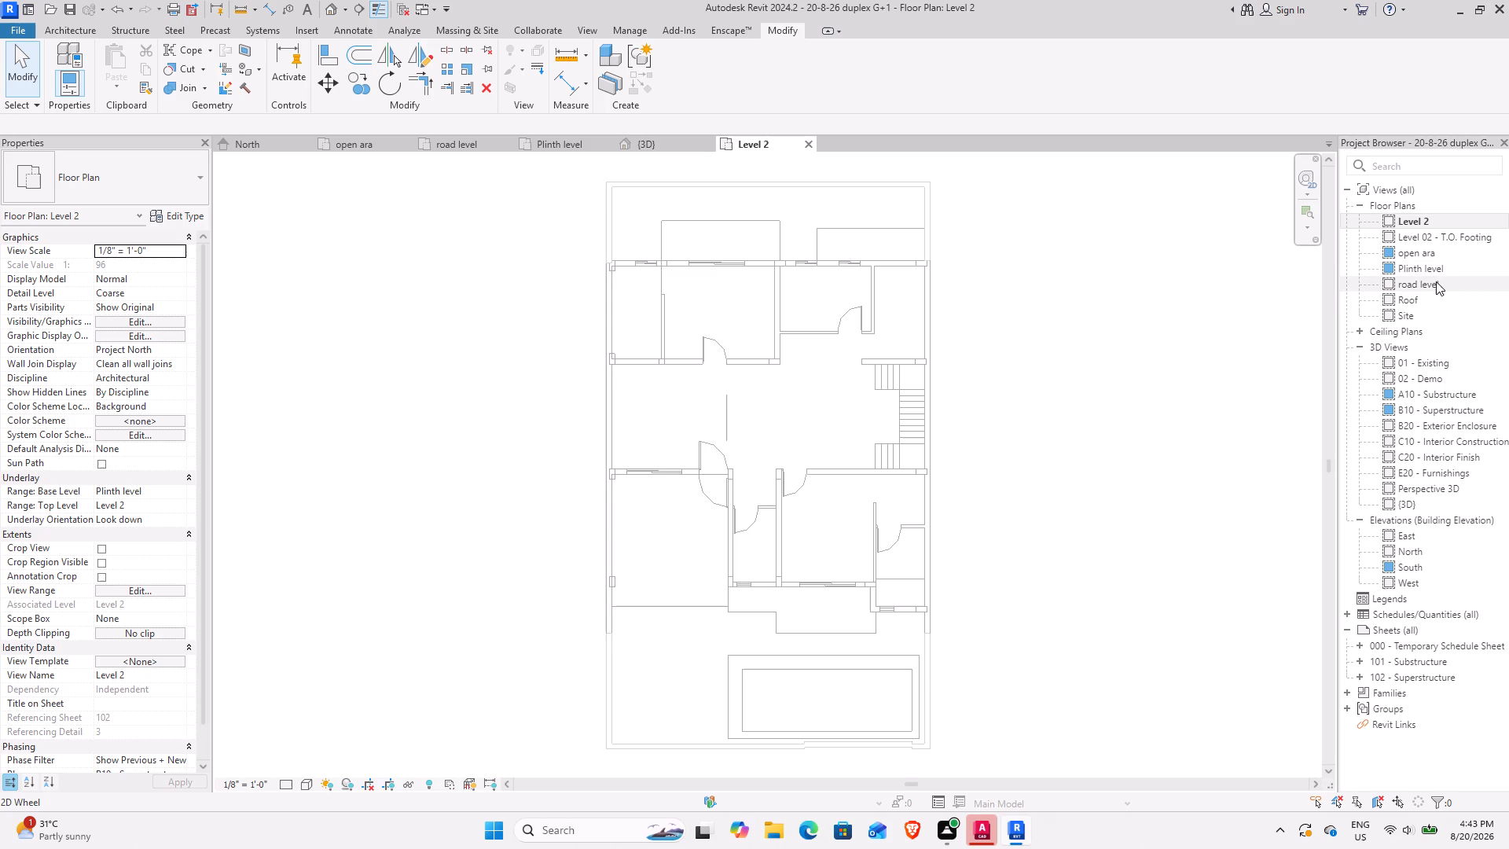
{"action": "left_click", "coordinate": [555, 149]}
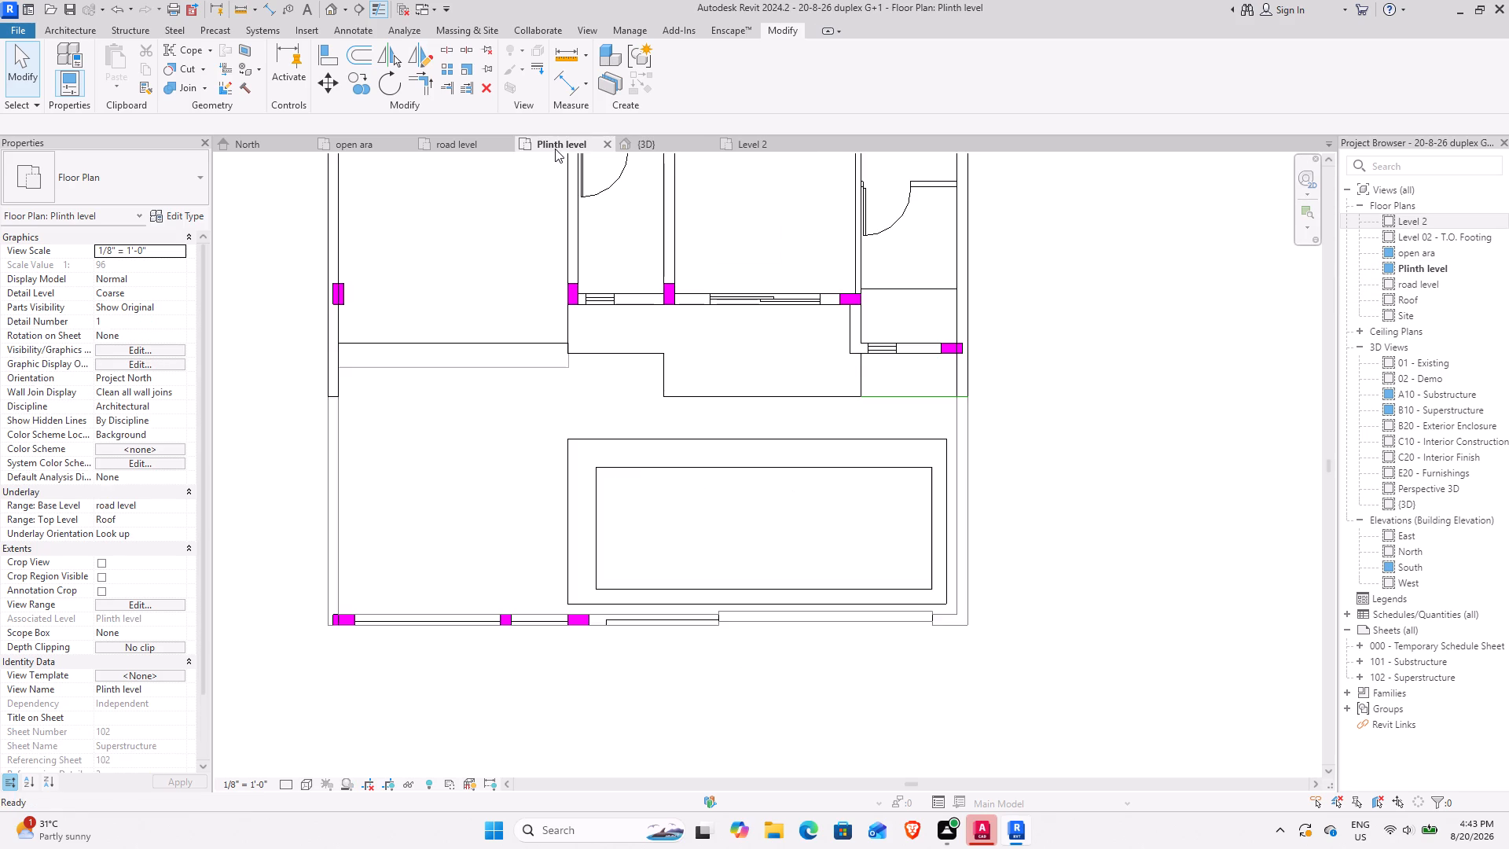
{"action": "scroll", "coordinate": [628, 440], "scroll_direction": "down", "scroll_amount": 3}
{"action": "middle_click_drag", "start_coordinate": [661, 371], "coordinate": [642, 454]}
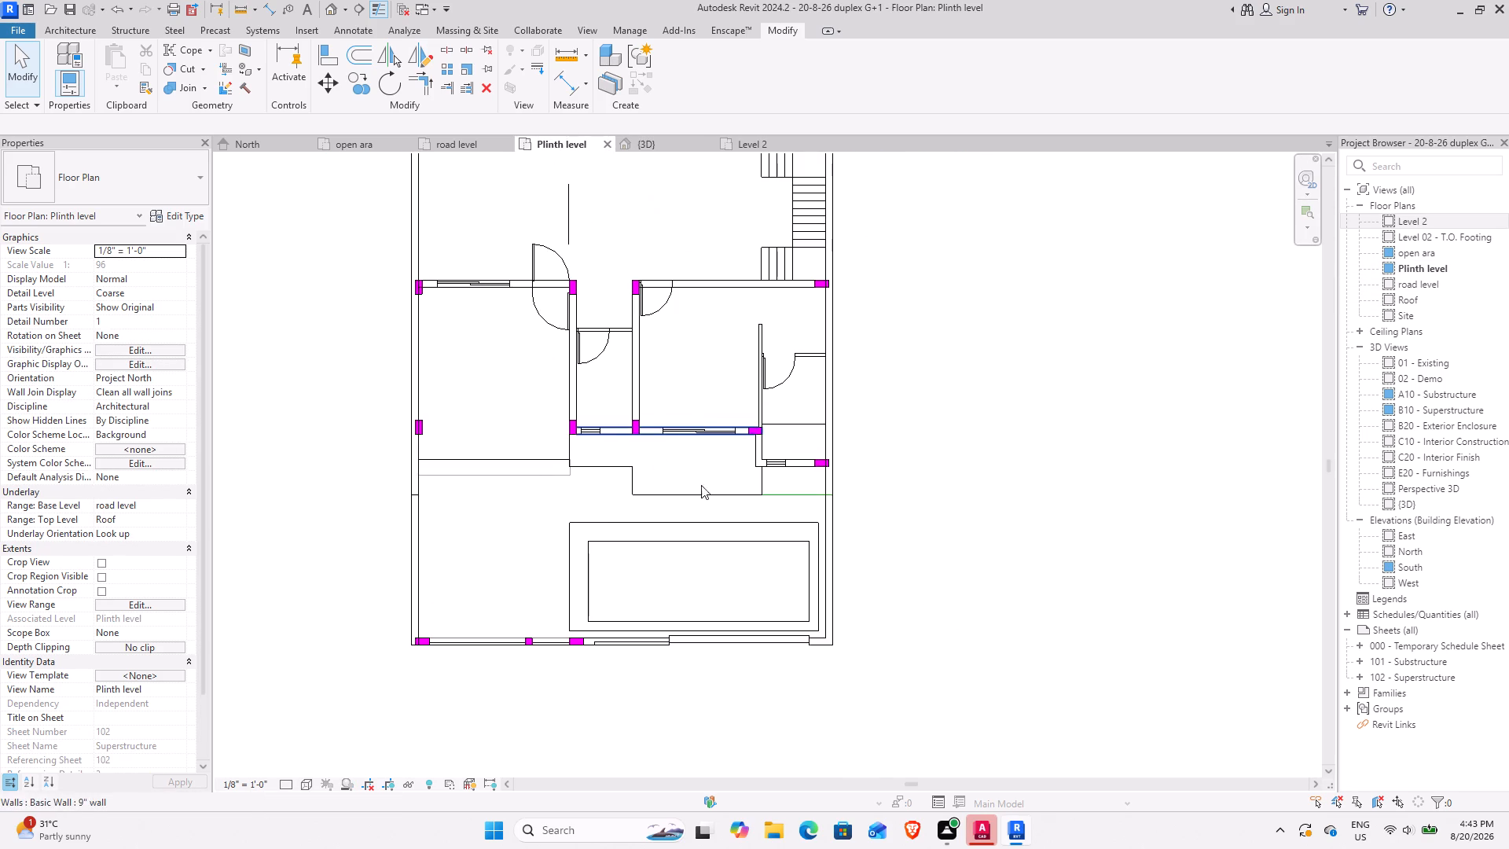
{"action": "scroll", "coordinate": [676, 393], "scroll_direction": "up", "scroll_amount": 3}
{"action": "middle_click_drag", "start_coordinate": [667, 392], "coordinate": [703, 472]}
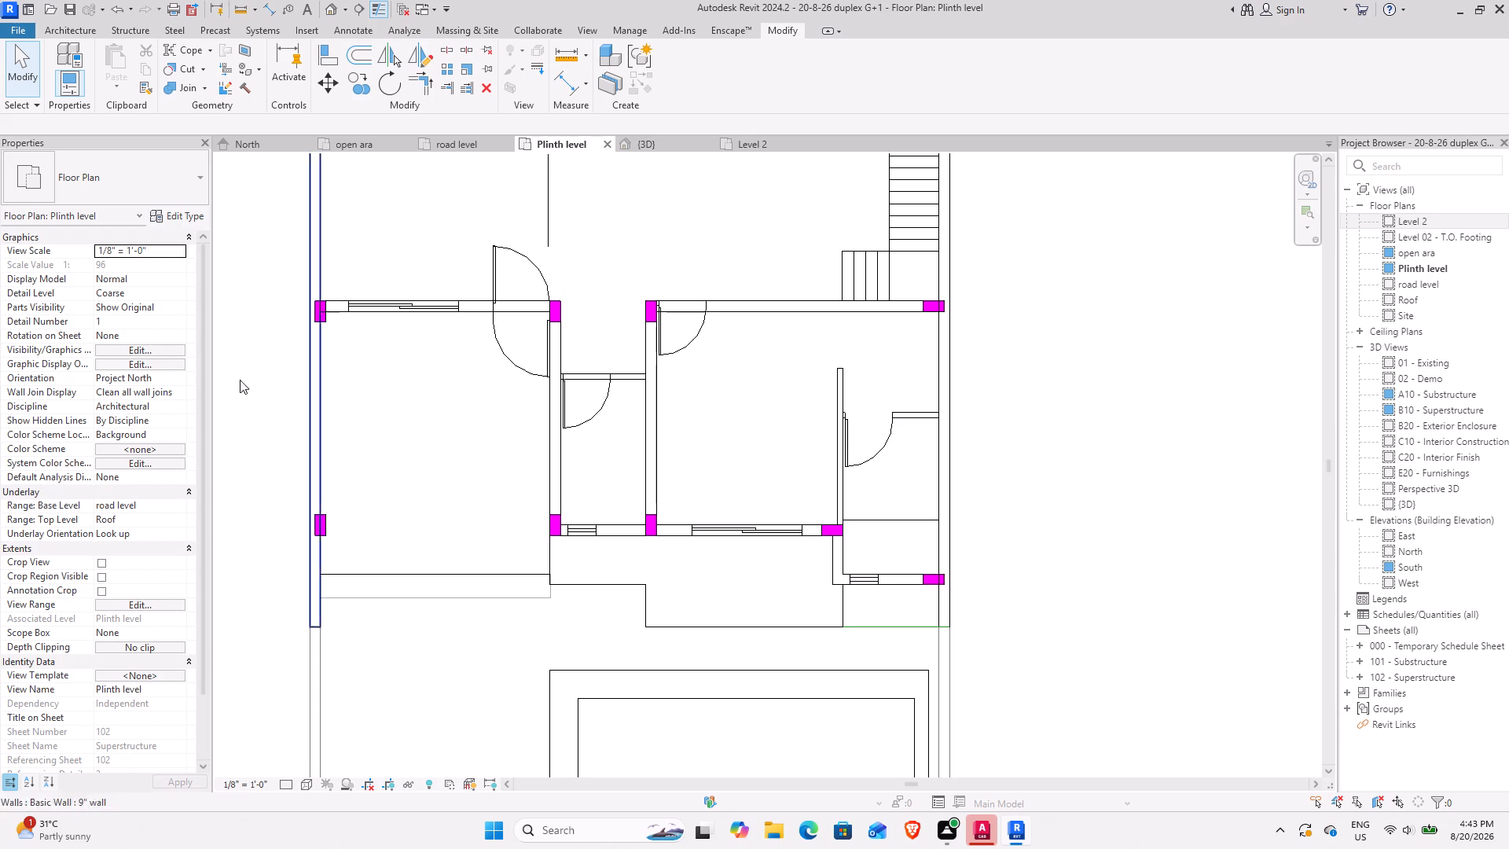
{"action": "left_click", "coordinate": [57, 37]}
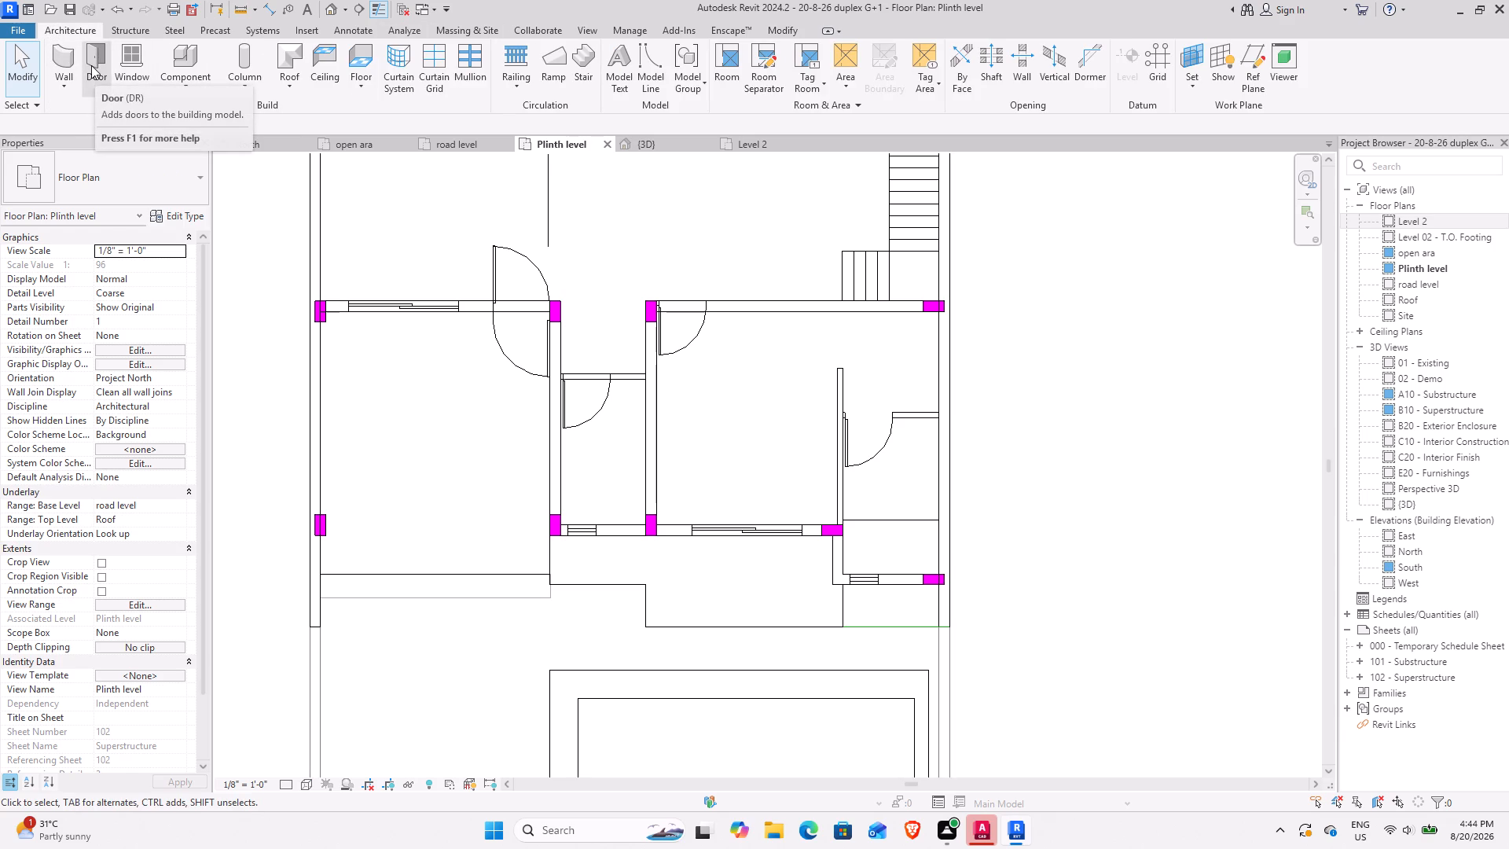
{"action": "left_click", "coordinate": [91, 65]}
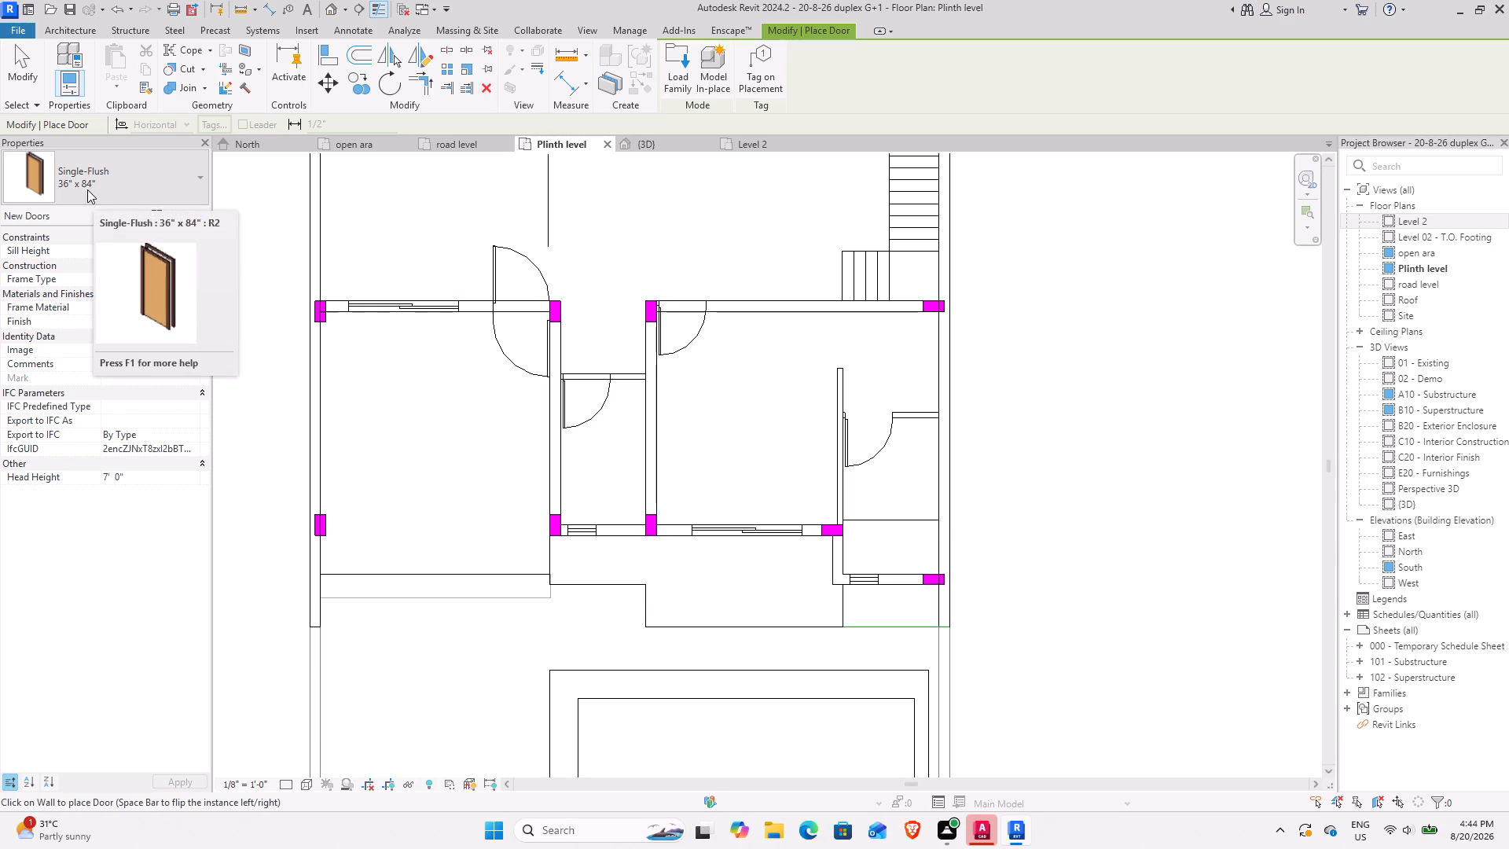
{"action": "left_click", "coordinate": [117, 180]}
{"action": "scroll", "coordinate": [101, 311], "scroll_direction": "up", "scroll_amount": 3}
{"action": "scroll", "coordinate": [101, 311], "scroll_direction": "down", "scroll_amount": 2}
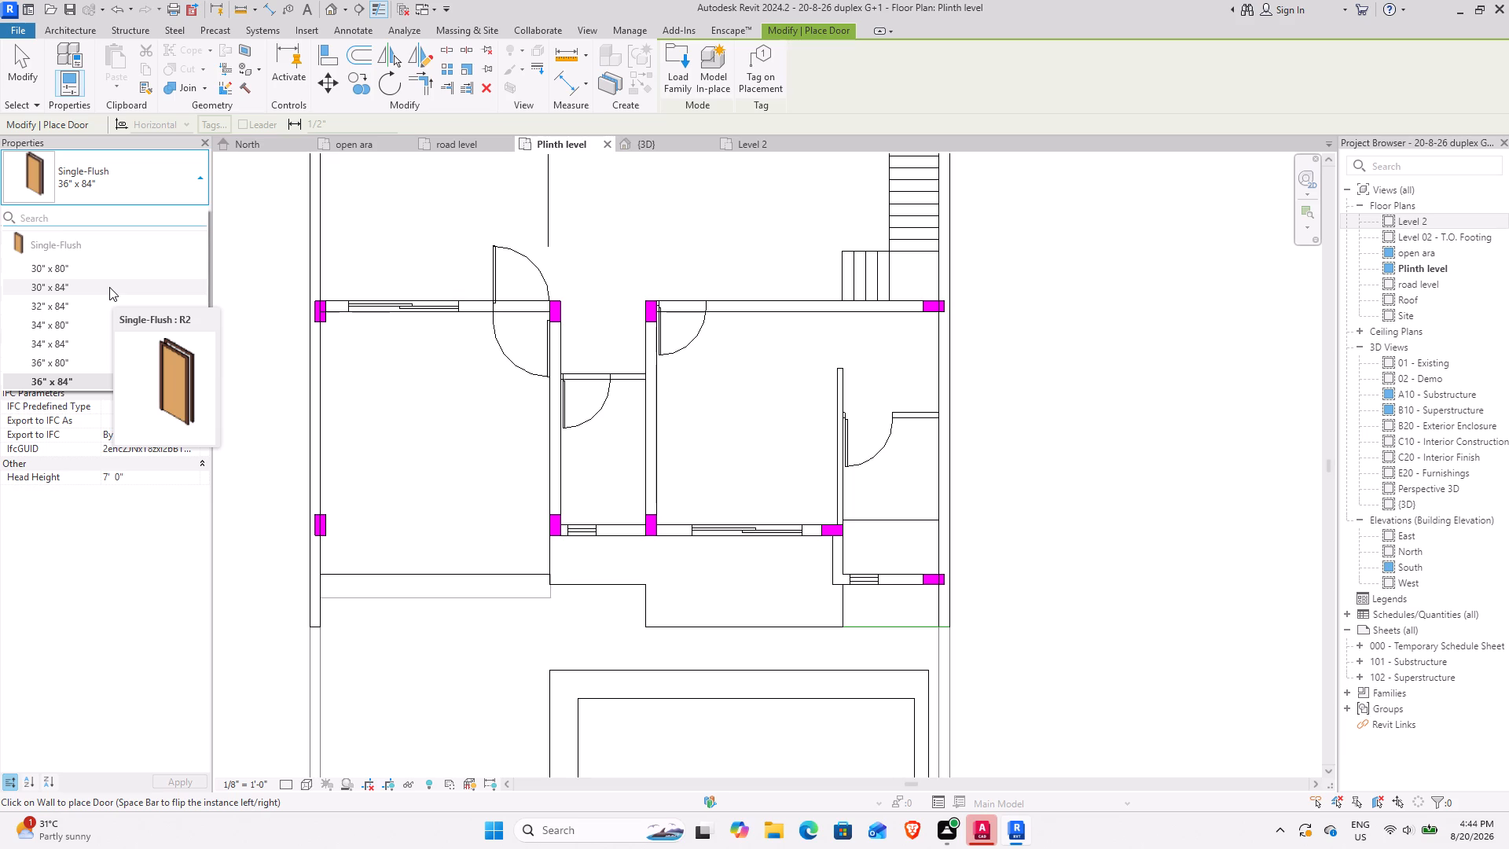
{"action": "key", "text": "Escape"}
Measure the small middle room's door opening with an aligned dimension from the adjoining wall face to the far jamb, referencing wall faces.
{"action": "left_click", "coordinate": [267, 13]}
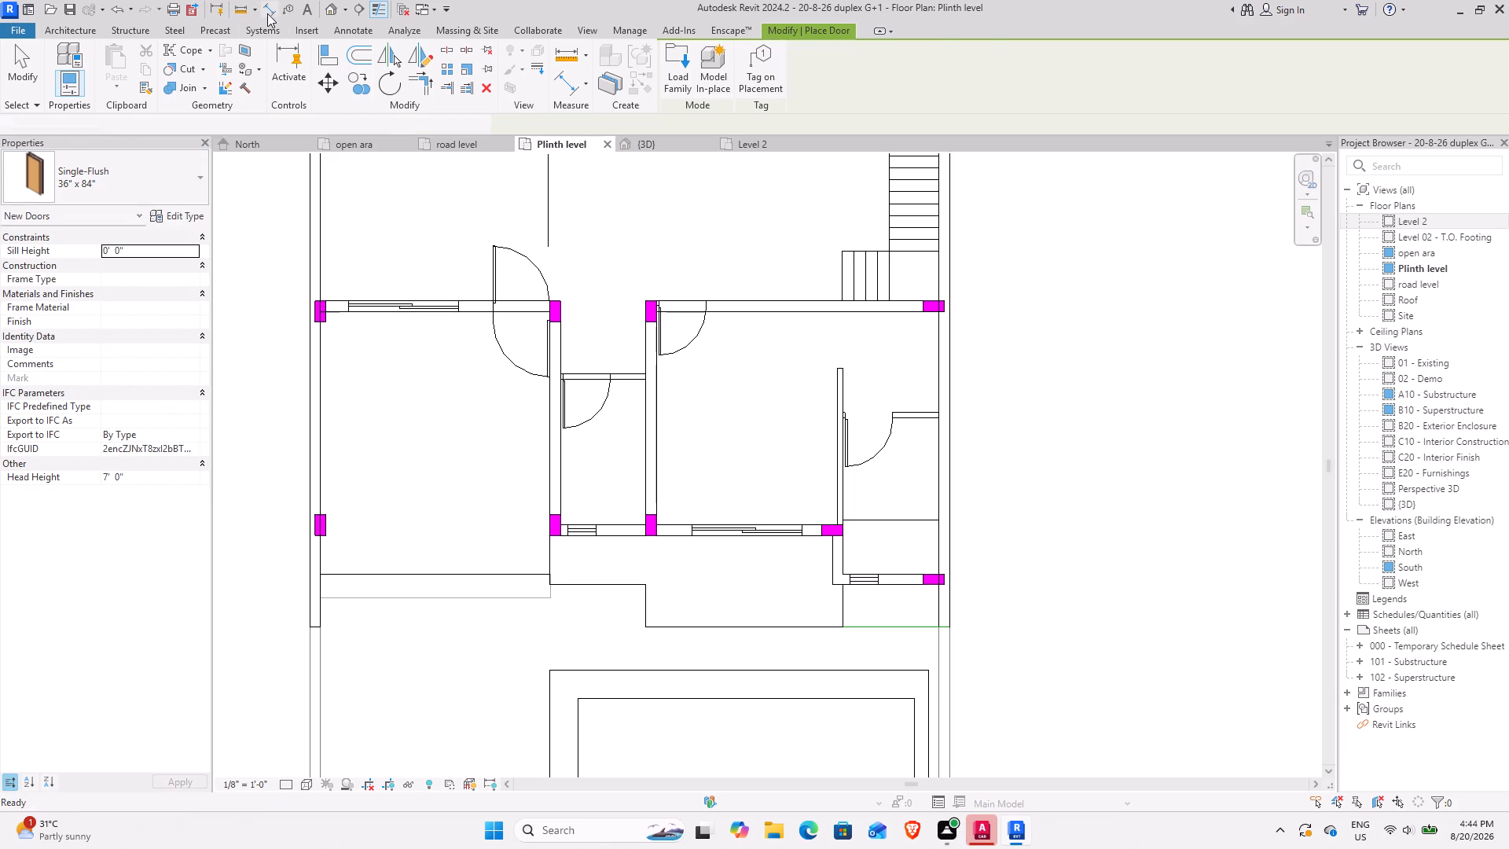
{"action": "scroll", "coordinate": [618, 336], "scroll_direction": "up", "scroll_amount": 10}
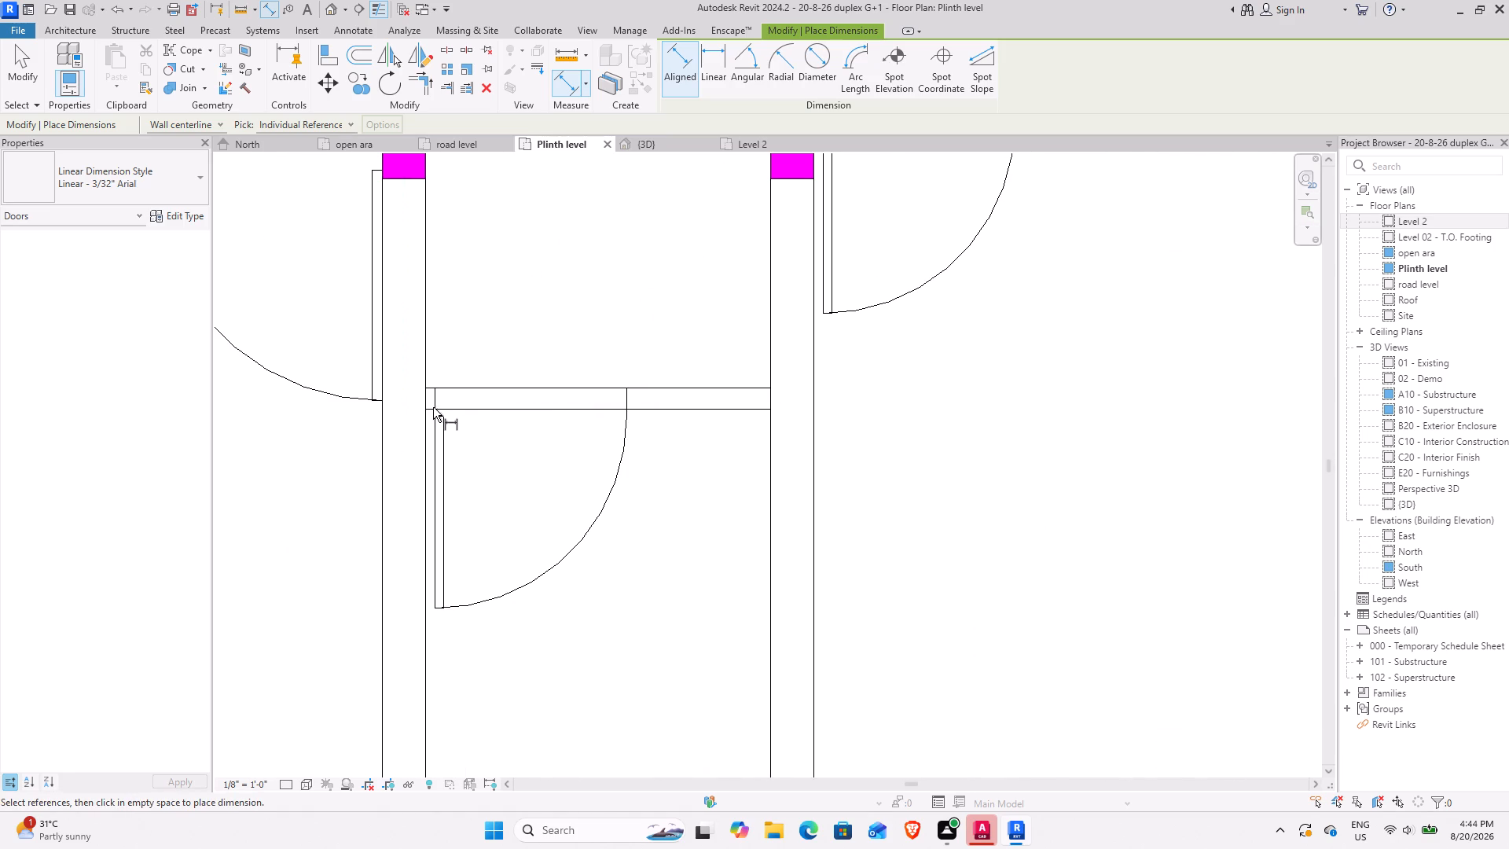
{"action": "scroll", "coordinate": [431, 406], "scroll_direction": "up", "scroll_amount": 4}
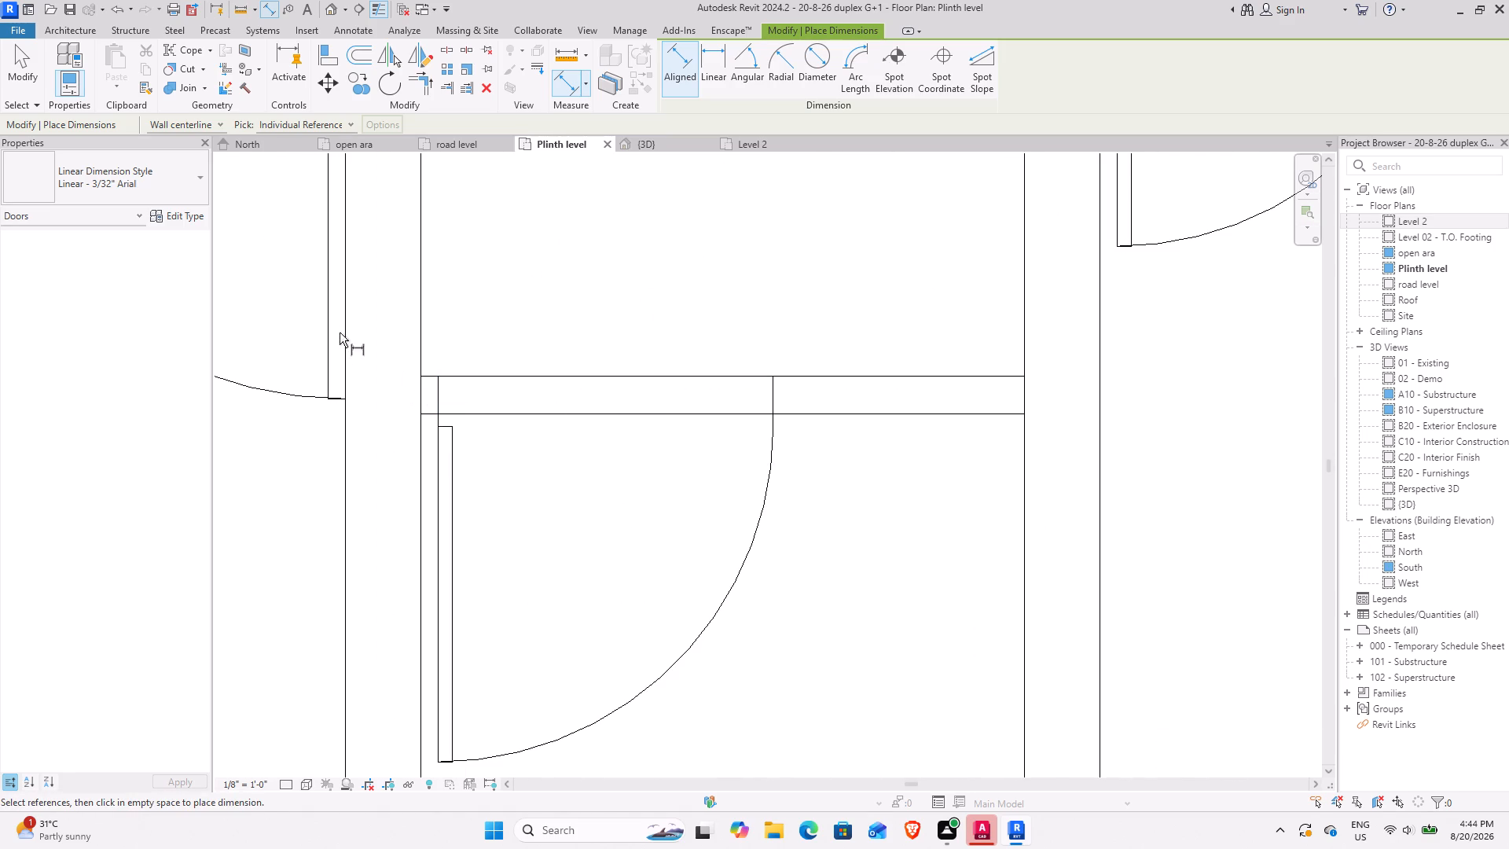
{"action": "left_click", "coordinate": [214, 122]}
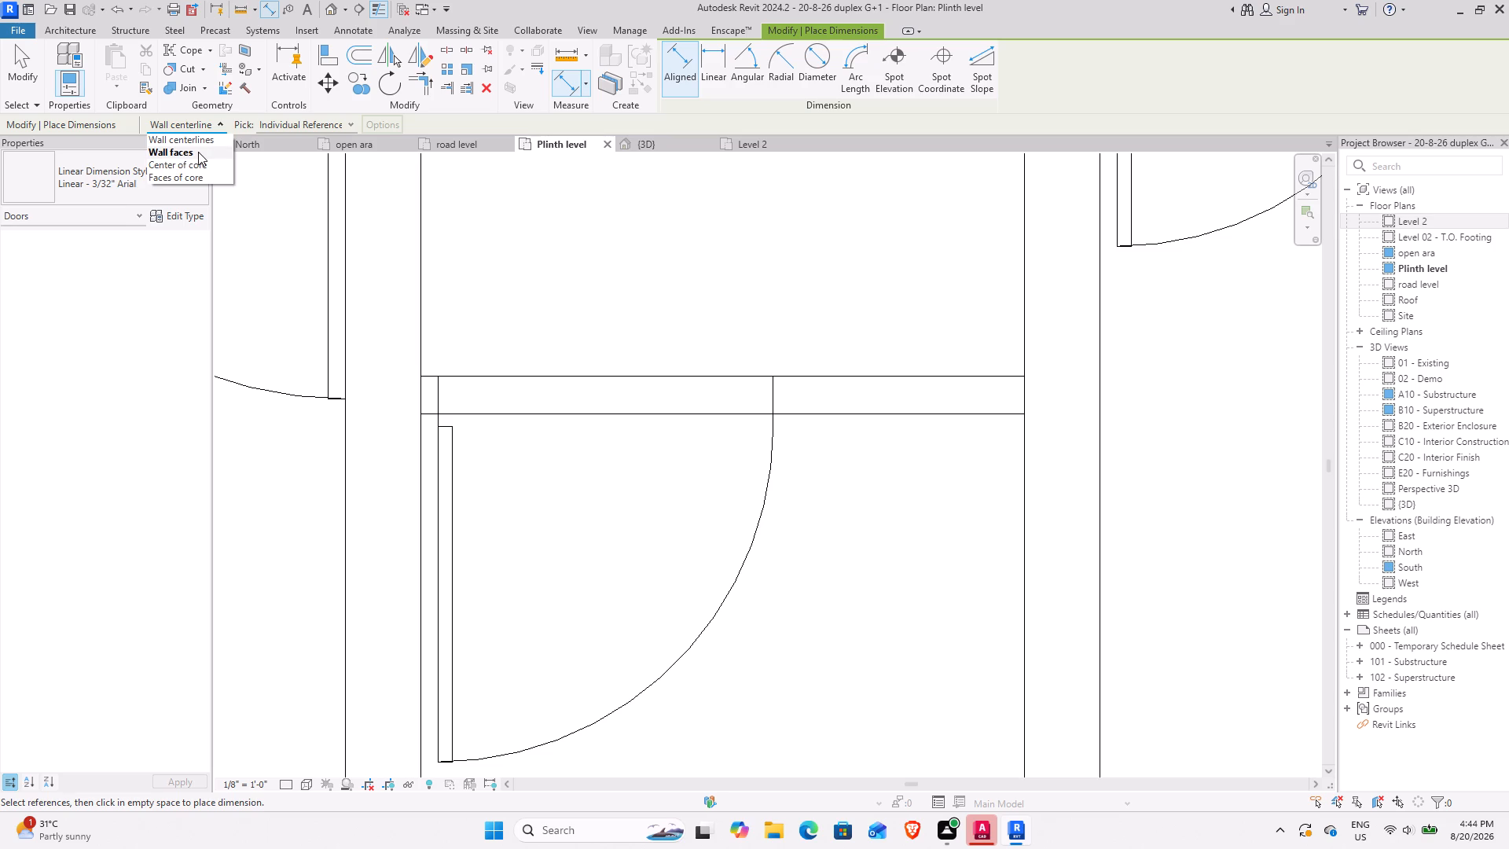
{"action": "left_click", "coordinate": [198, 152]}
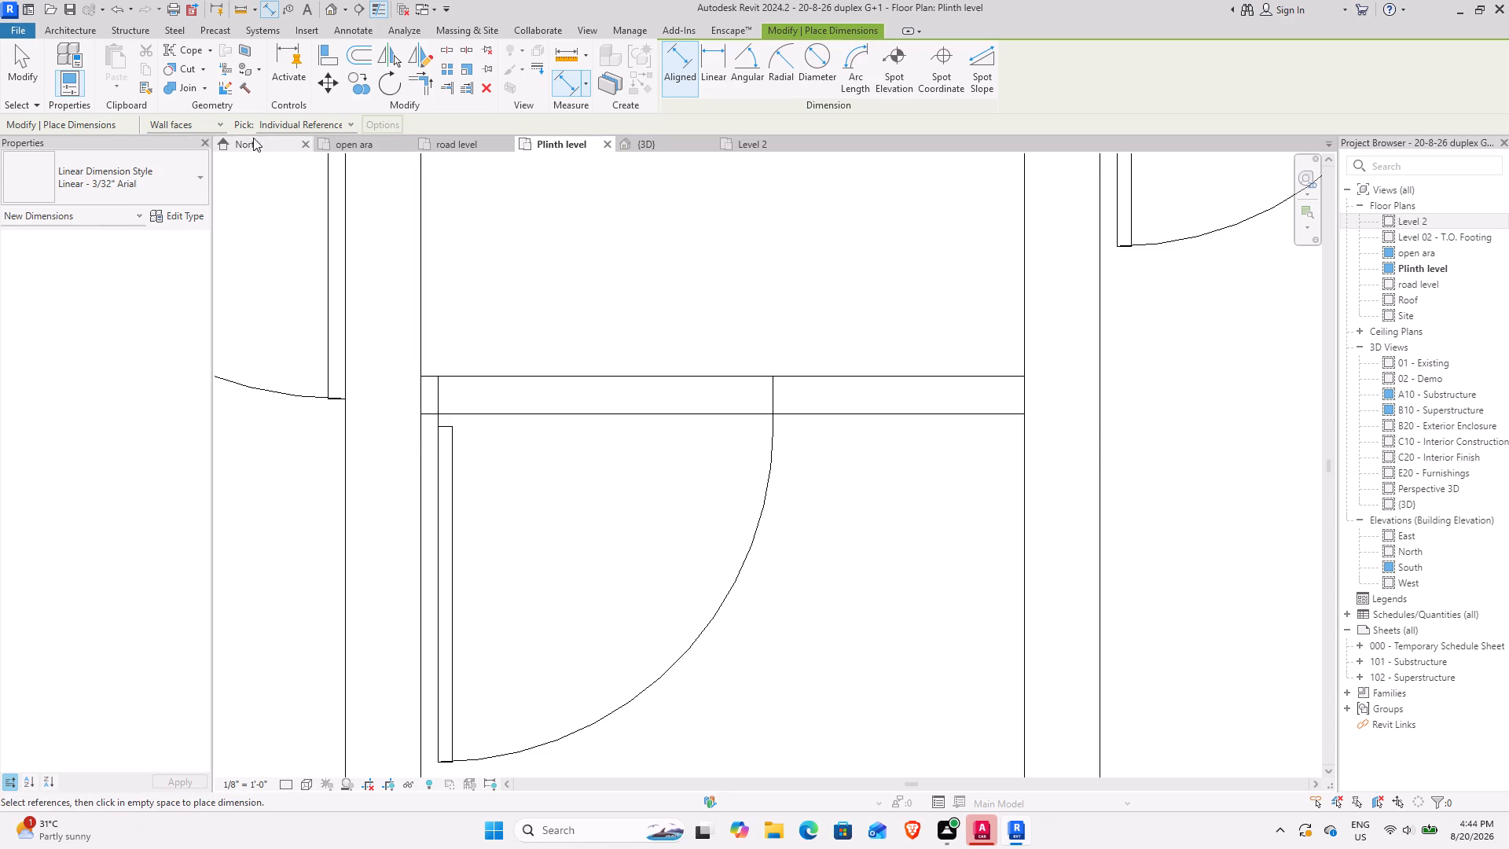
{"action": "left_click", "coordinate": [222, 123]}
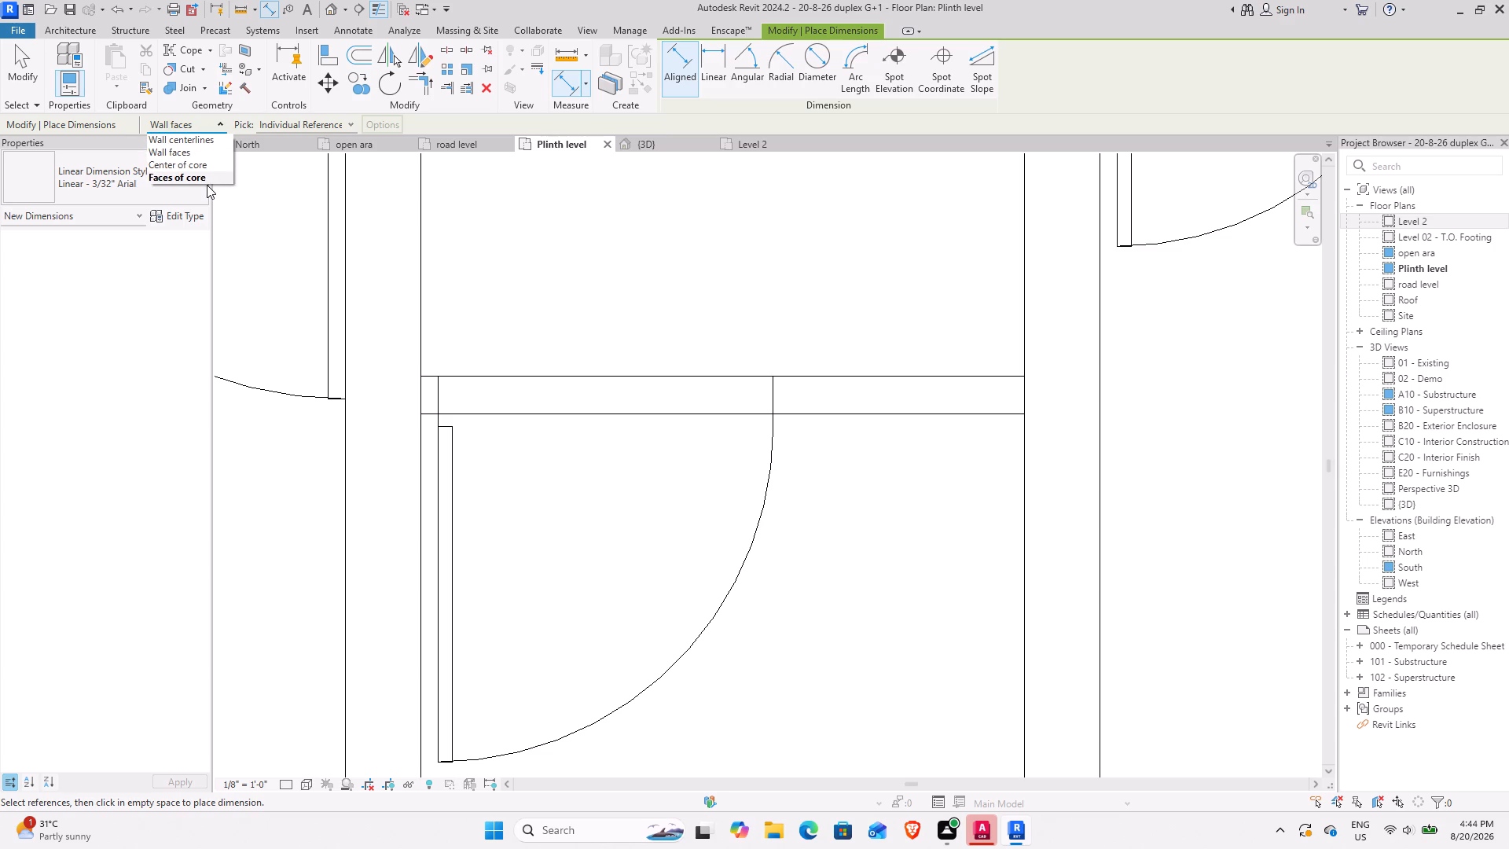
{"action": "left_click", "coordinate": [207, 185]}
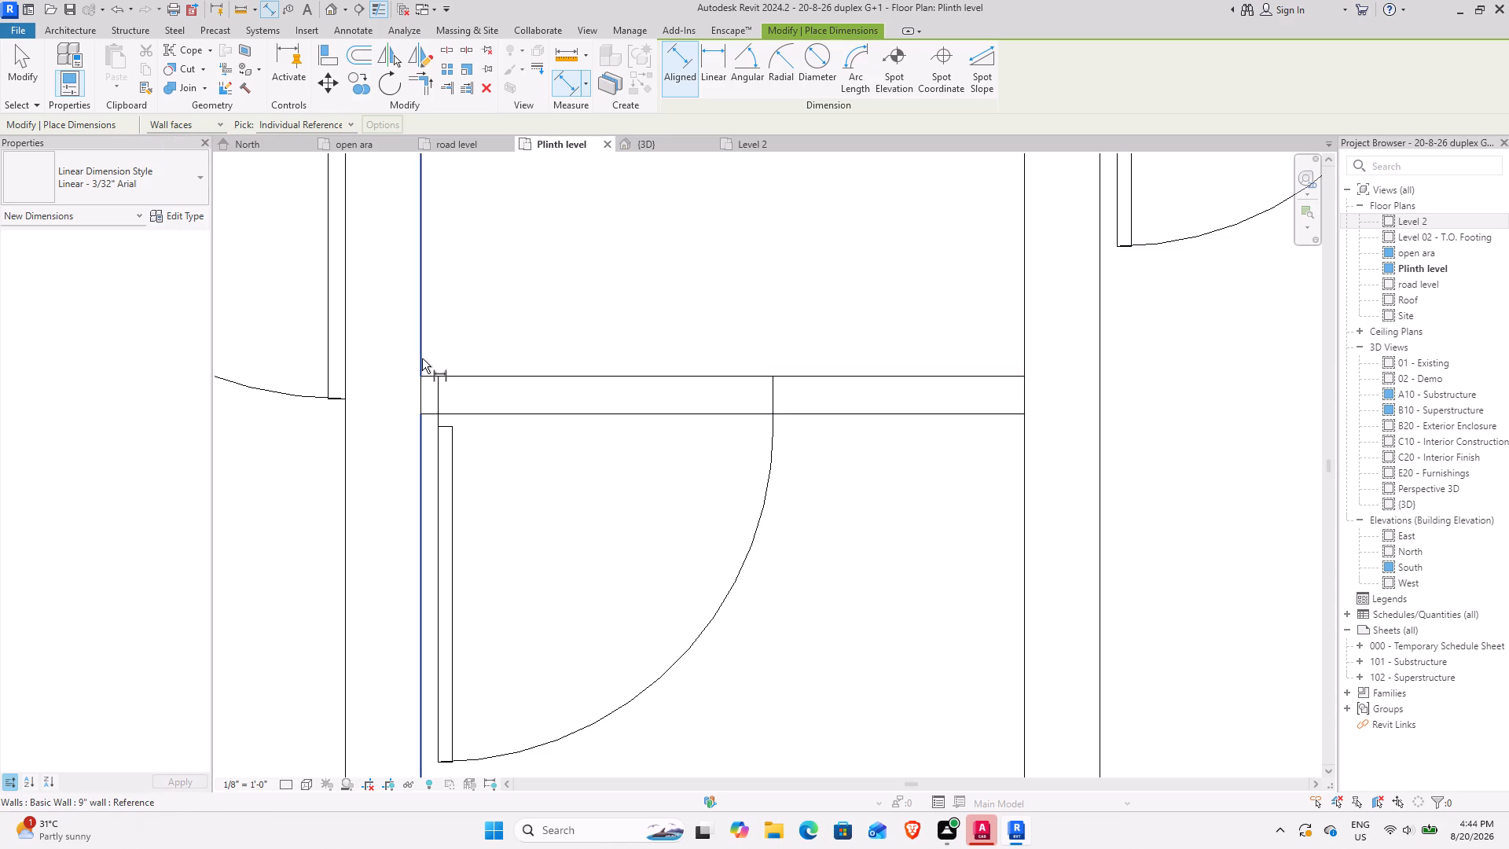
{"action": "left_click", "coordinate": [420, 353]}
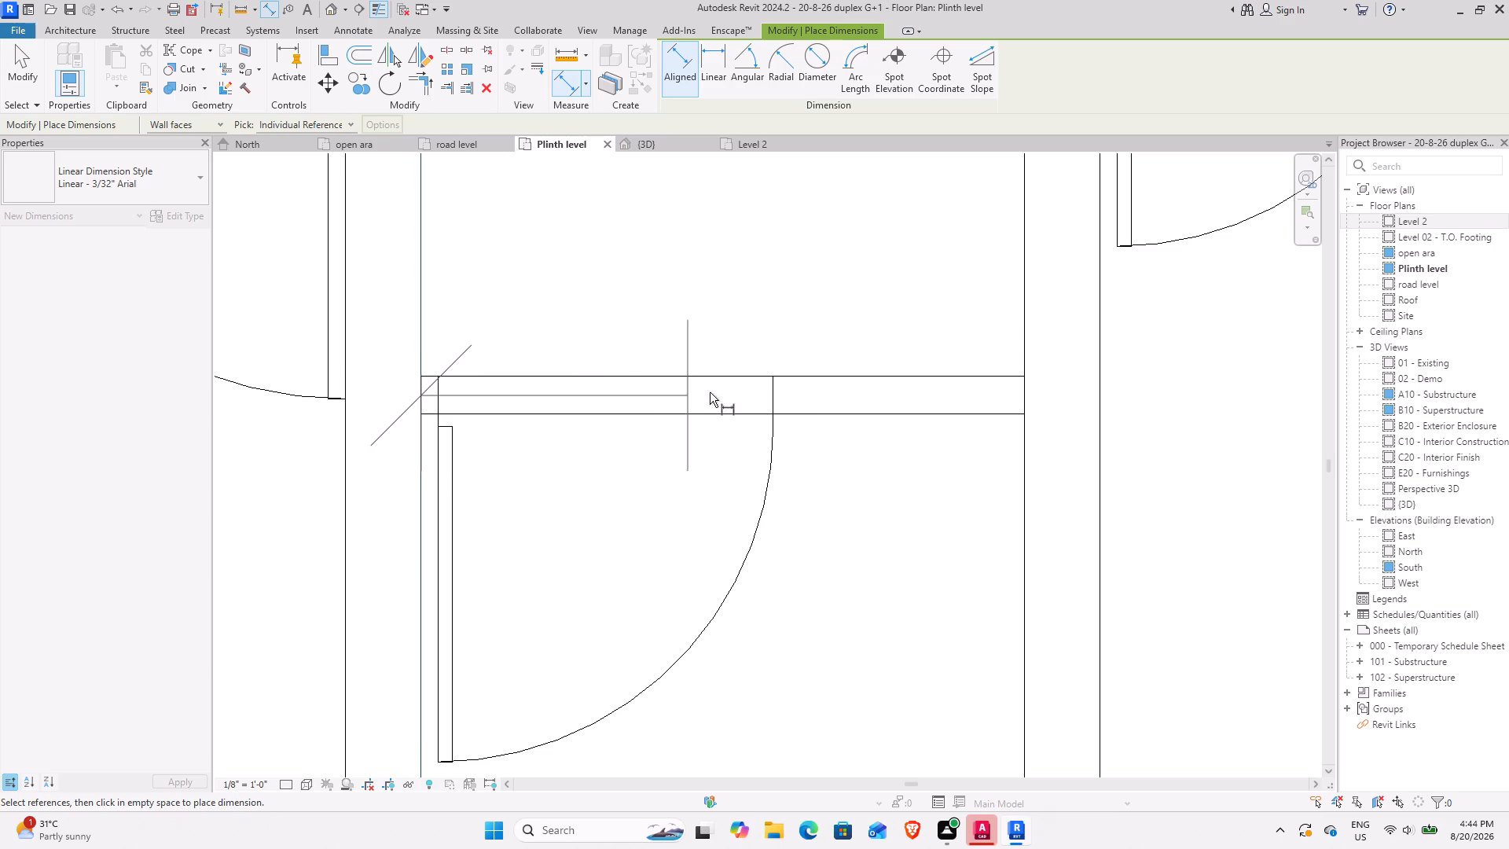
{"action": "left_click", "coordinate": [772, 393]}
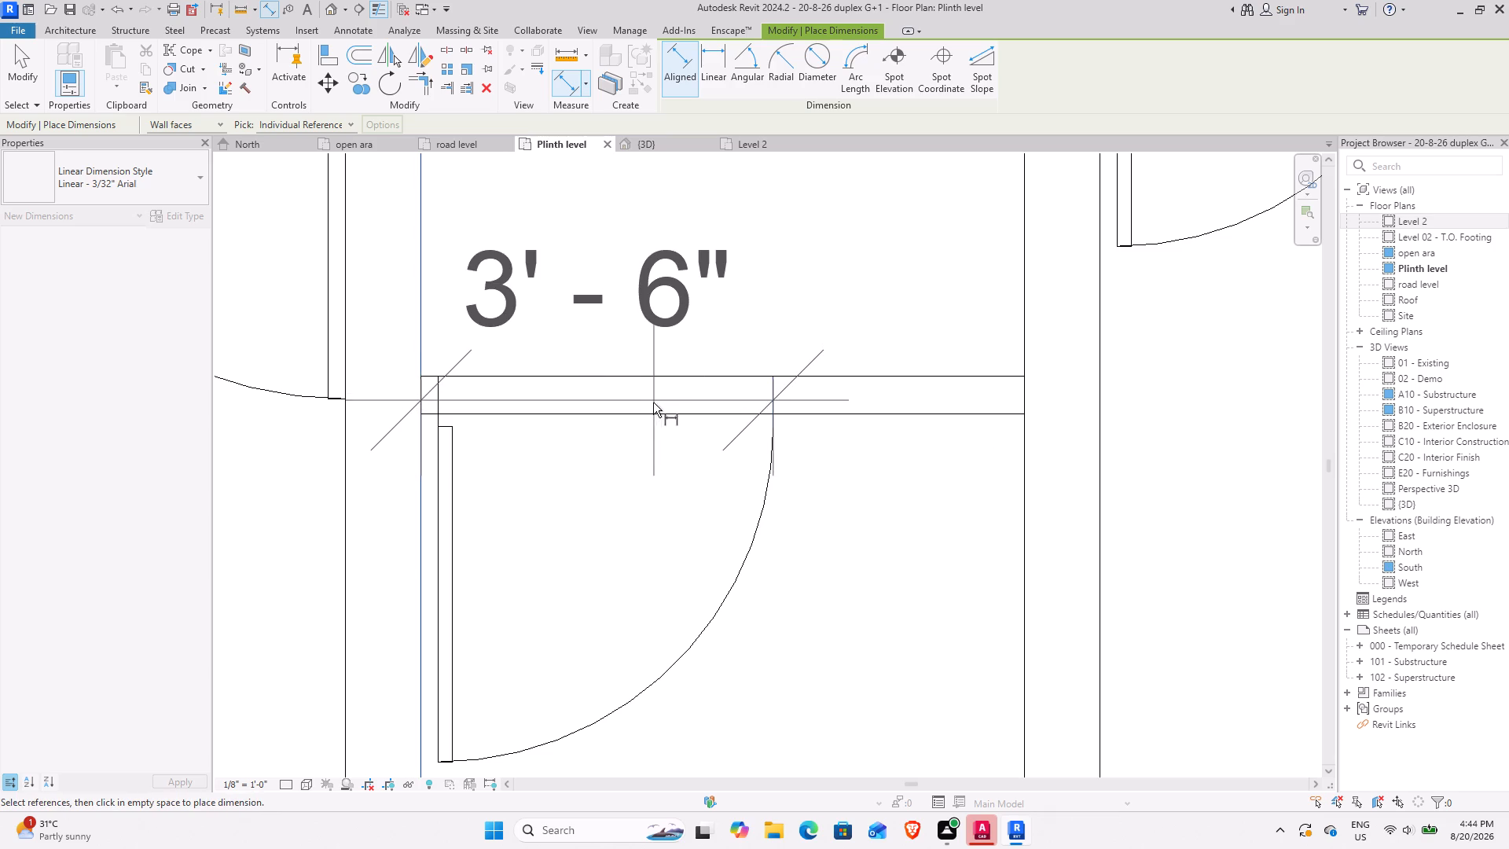
{"action": "key", "text": "Escape"}
Duplicate the Single-Flush 36" x 80" door type as a new type named 42" x 80".
{"action": "scroll", "coordinate": [653, 402], "scroll_direction": "down", "scroll_amount": 4}
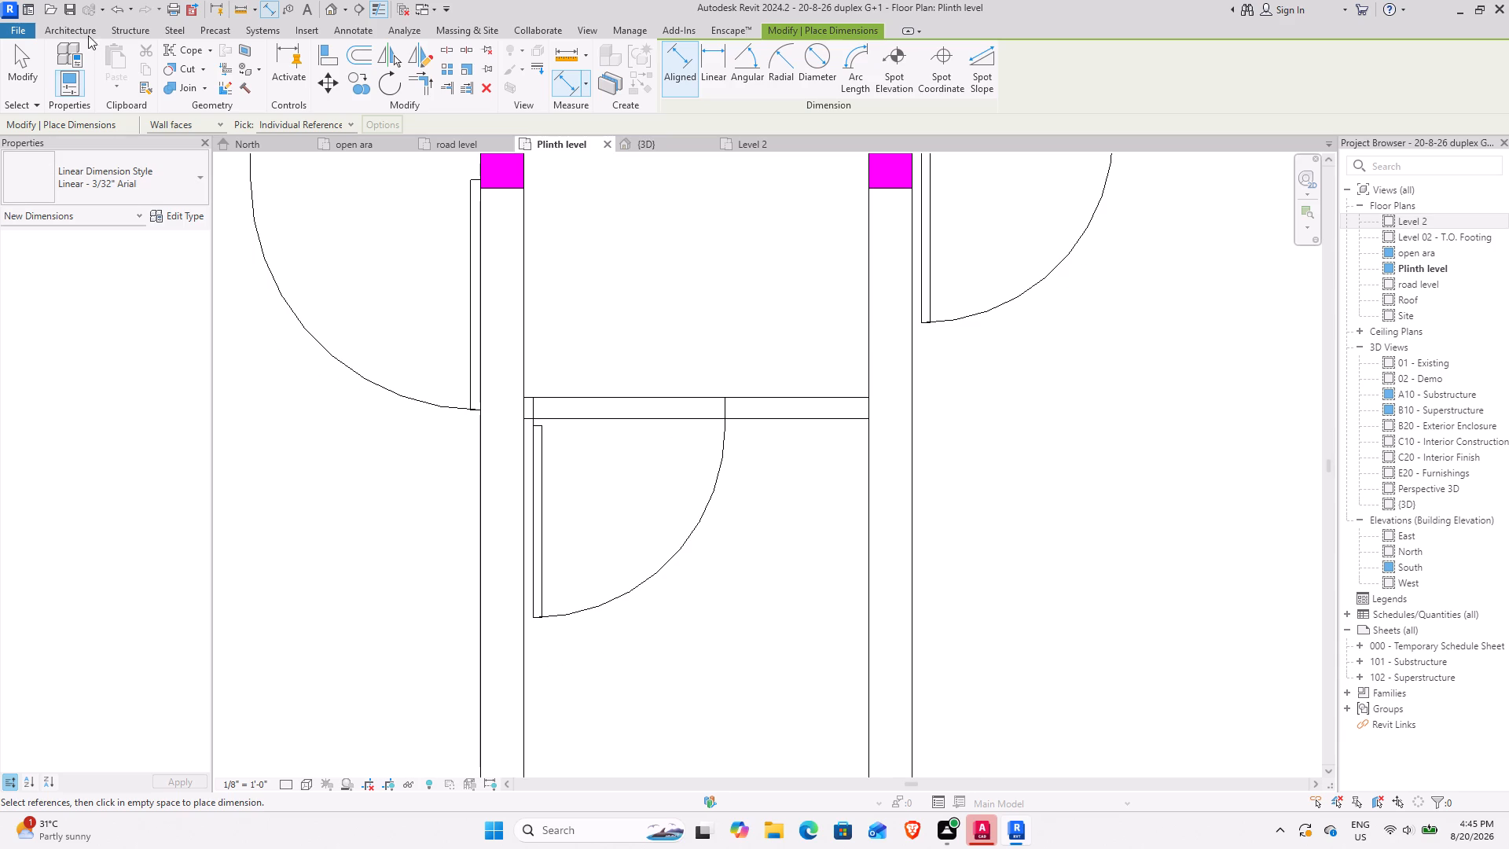
{"action": "left_click", "coordinate": [60, 33]}
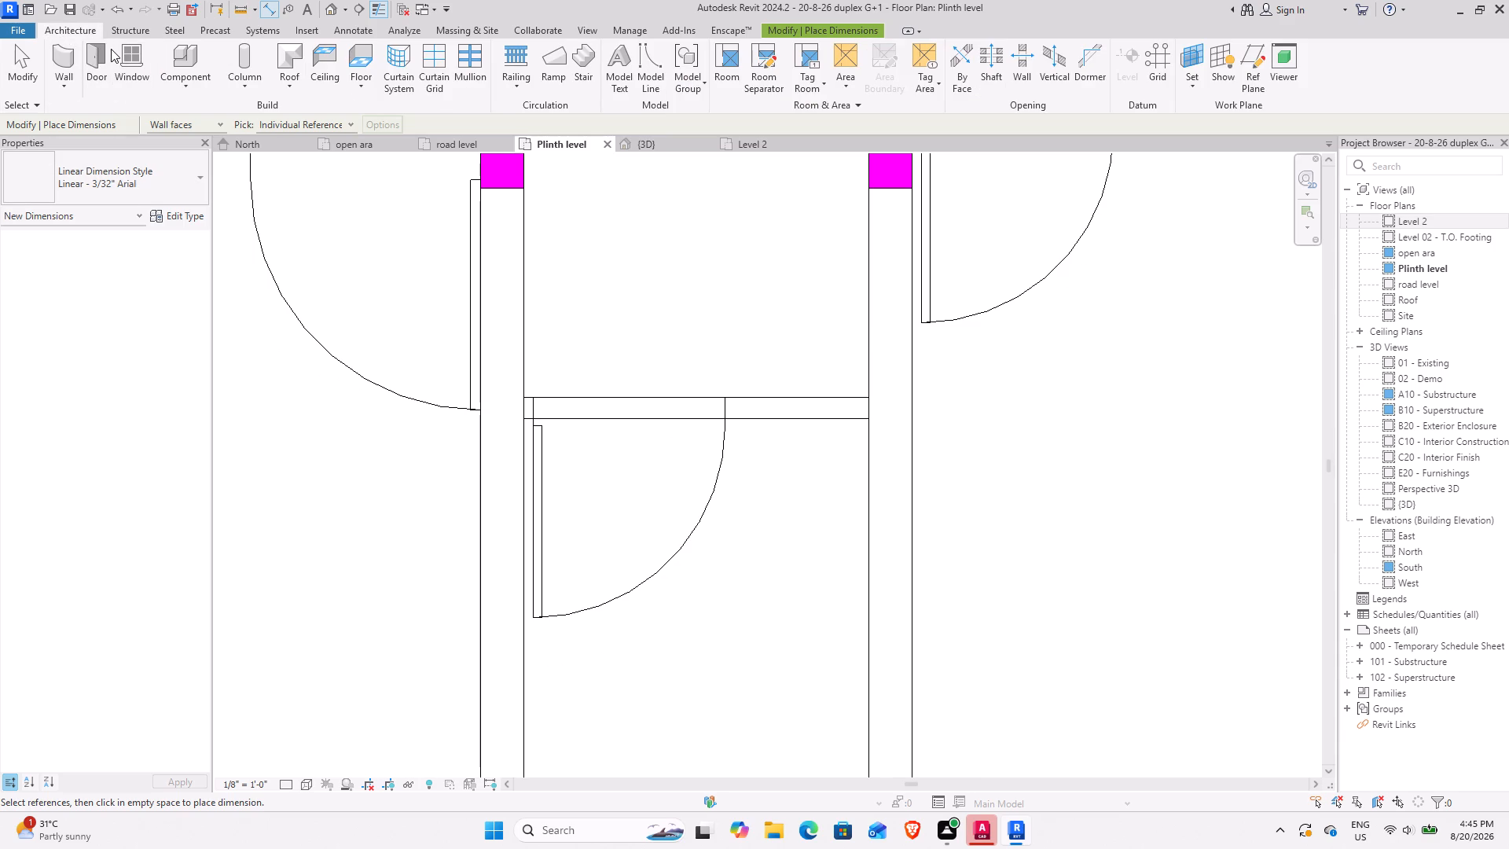
{"action": "left_click", "coordinate": [95, 53]}
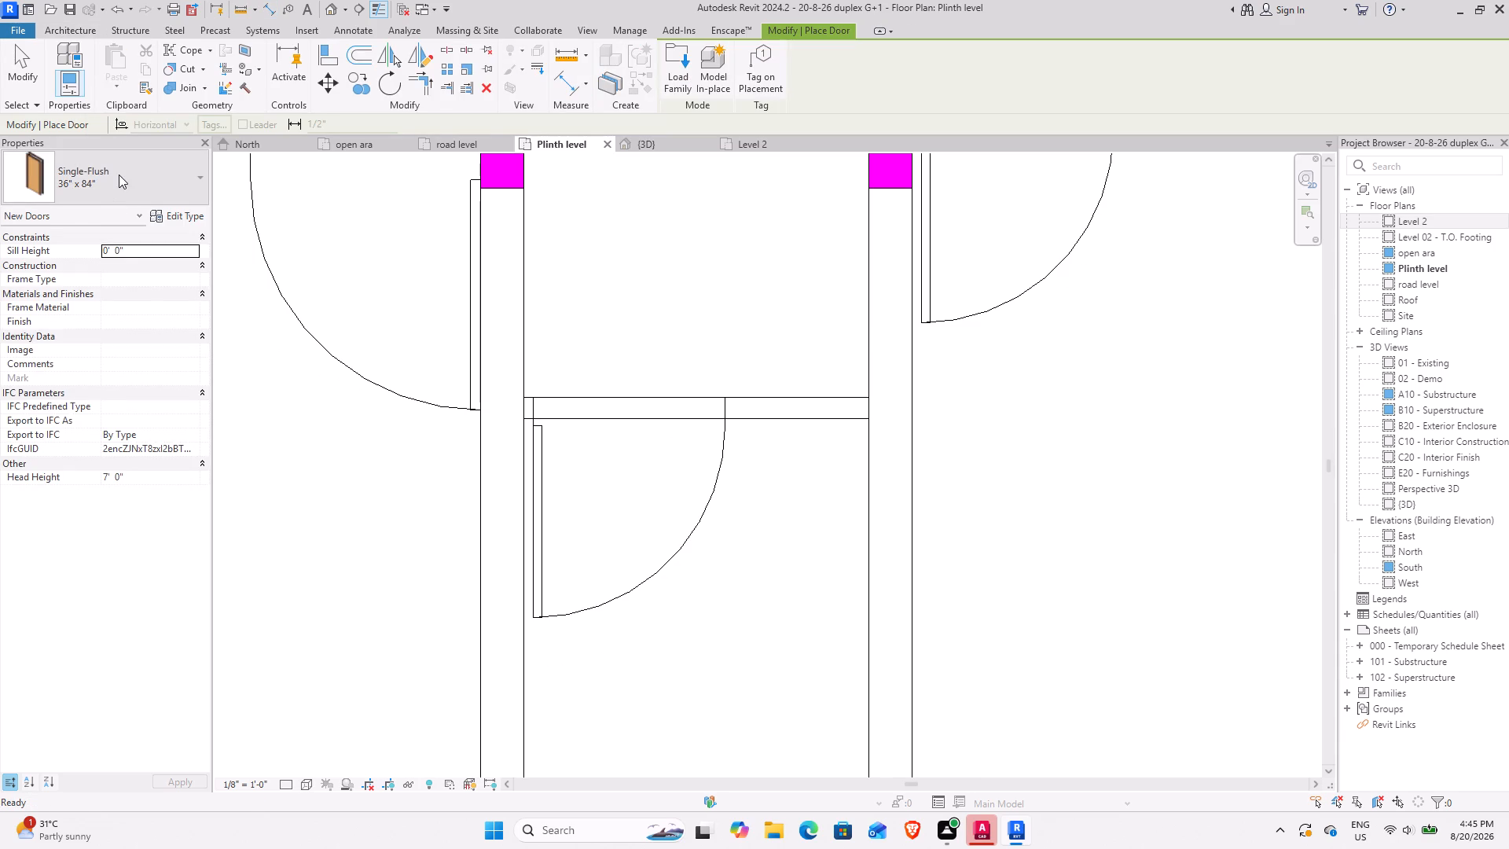
{"action": "left_click", "coordinate": [119, 175]}
{"action": "left_click", "coordinate": [60, 366]}
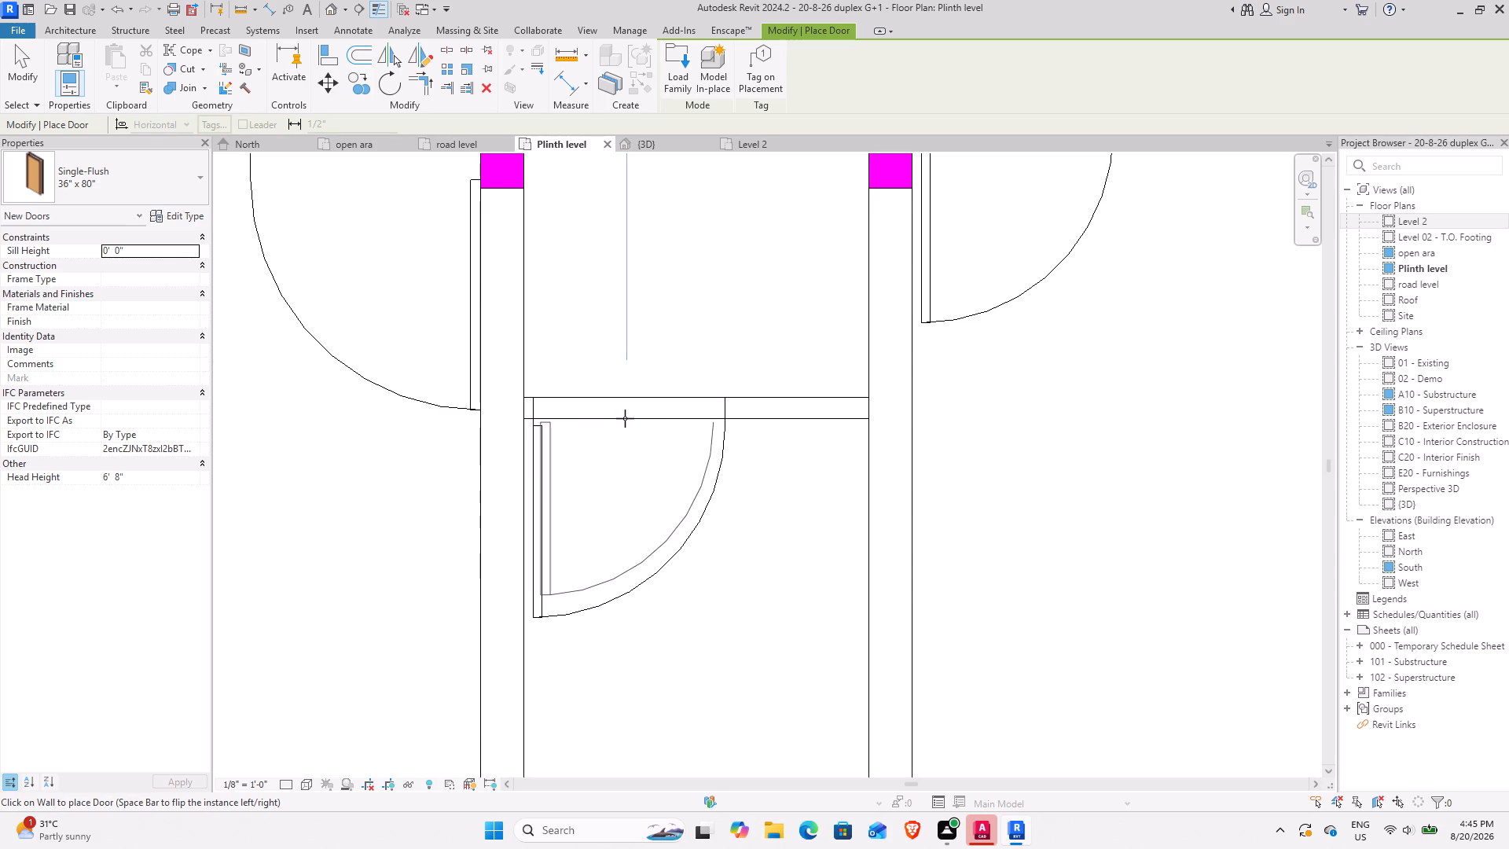
{"action": "key", "text": "Escape"}
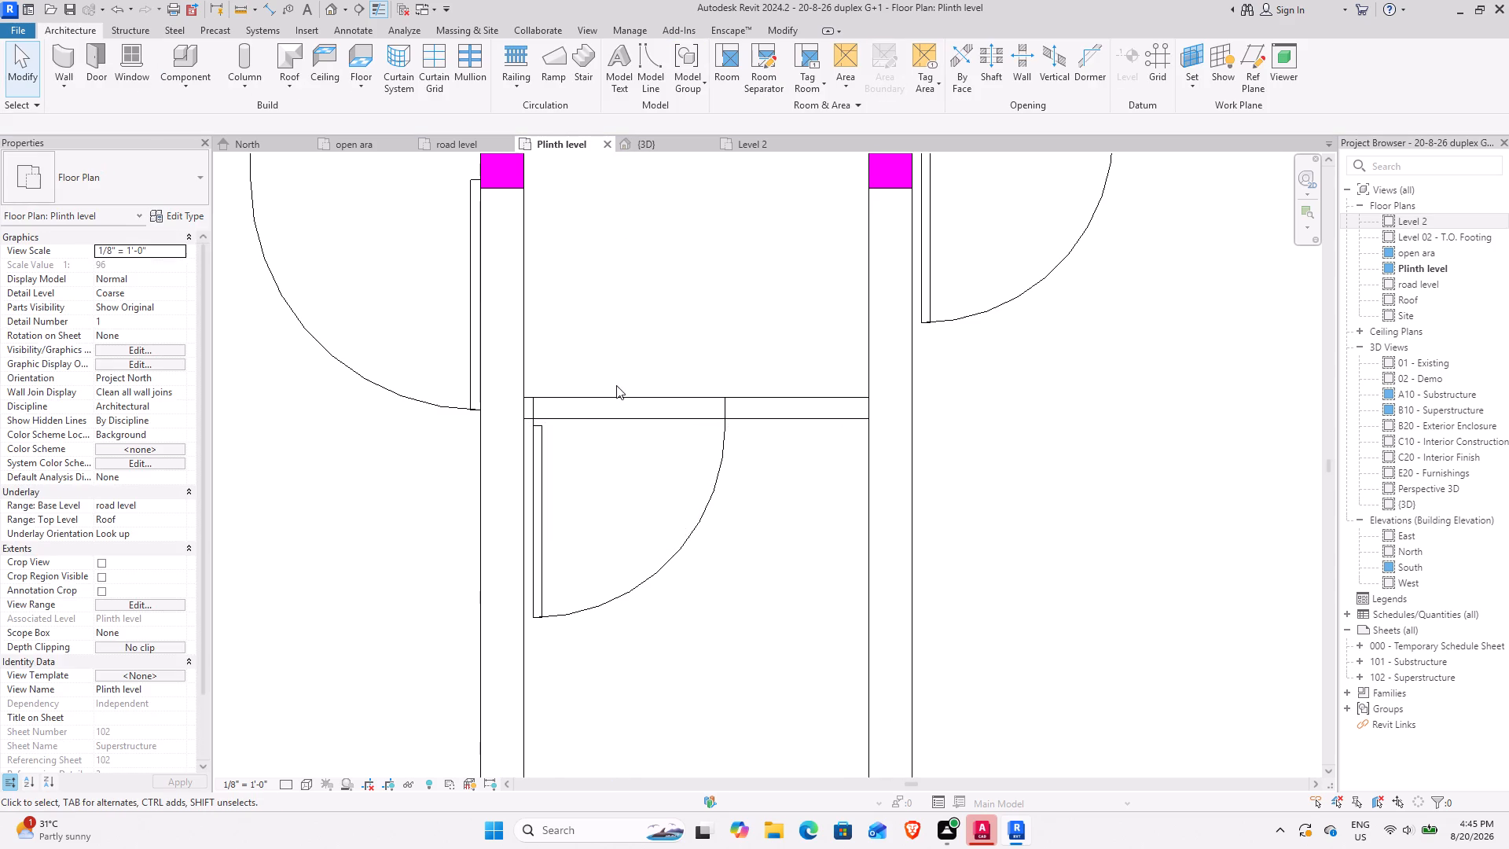
{"action": "scroll", "coordinate": [600, 362], "scroll_direction": "down", "scroll_amount": 3}
{"action": "middle_click_drag", "start_coordinate": [613, 286], "coordinate": [656, 434]}
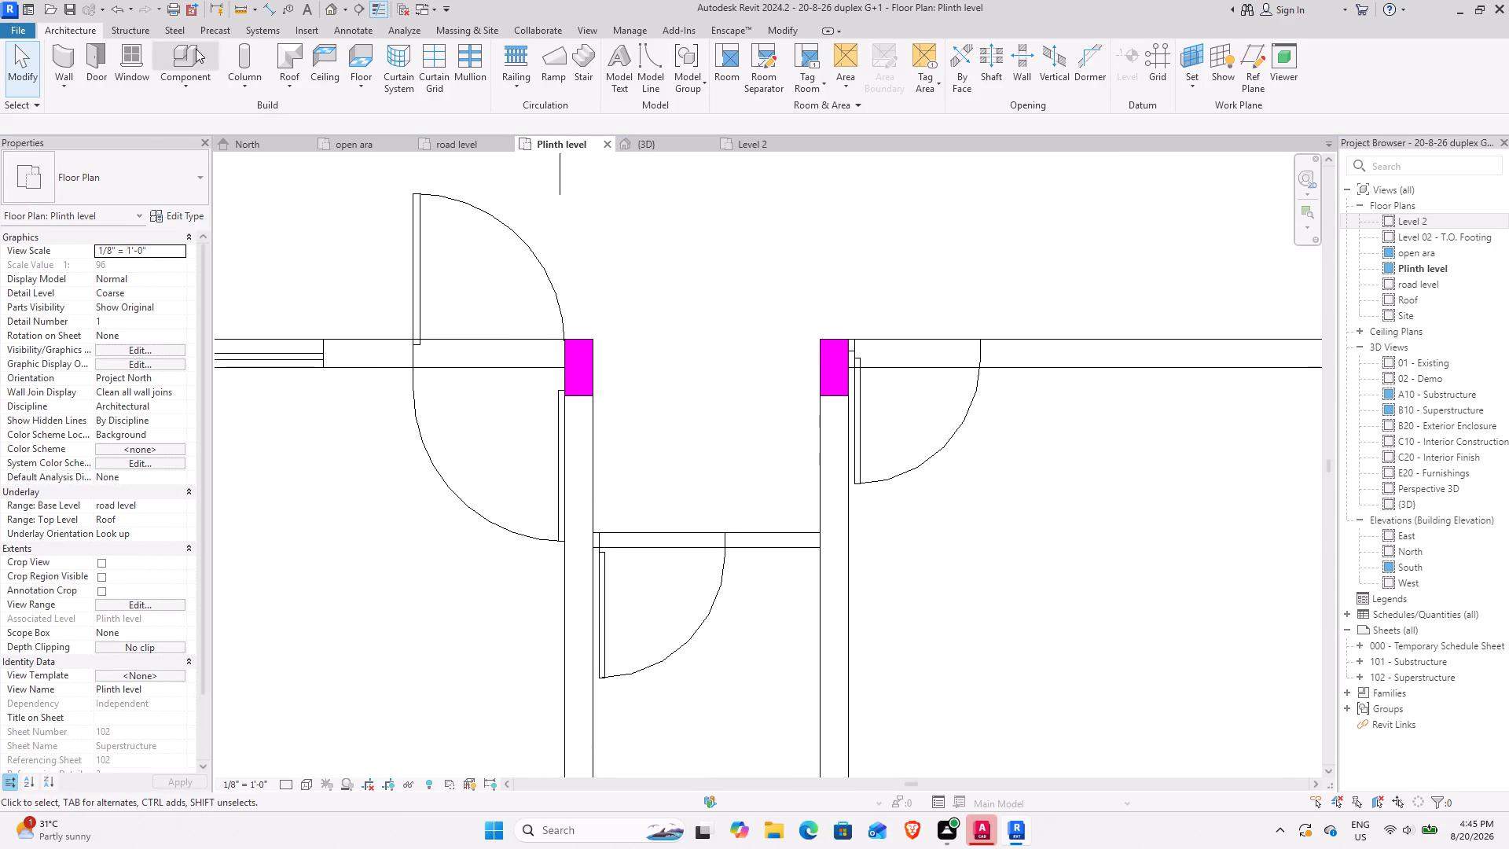
{"action": "left_click", "coordinate": [86, 63]}
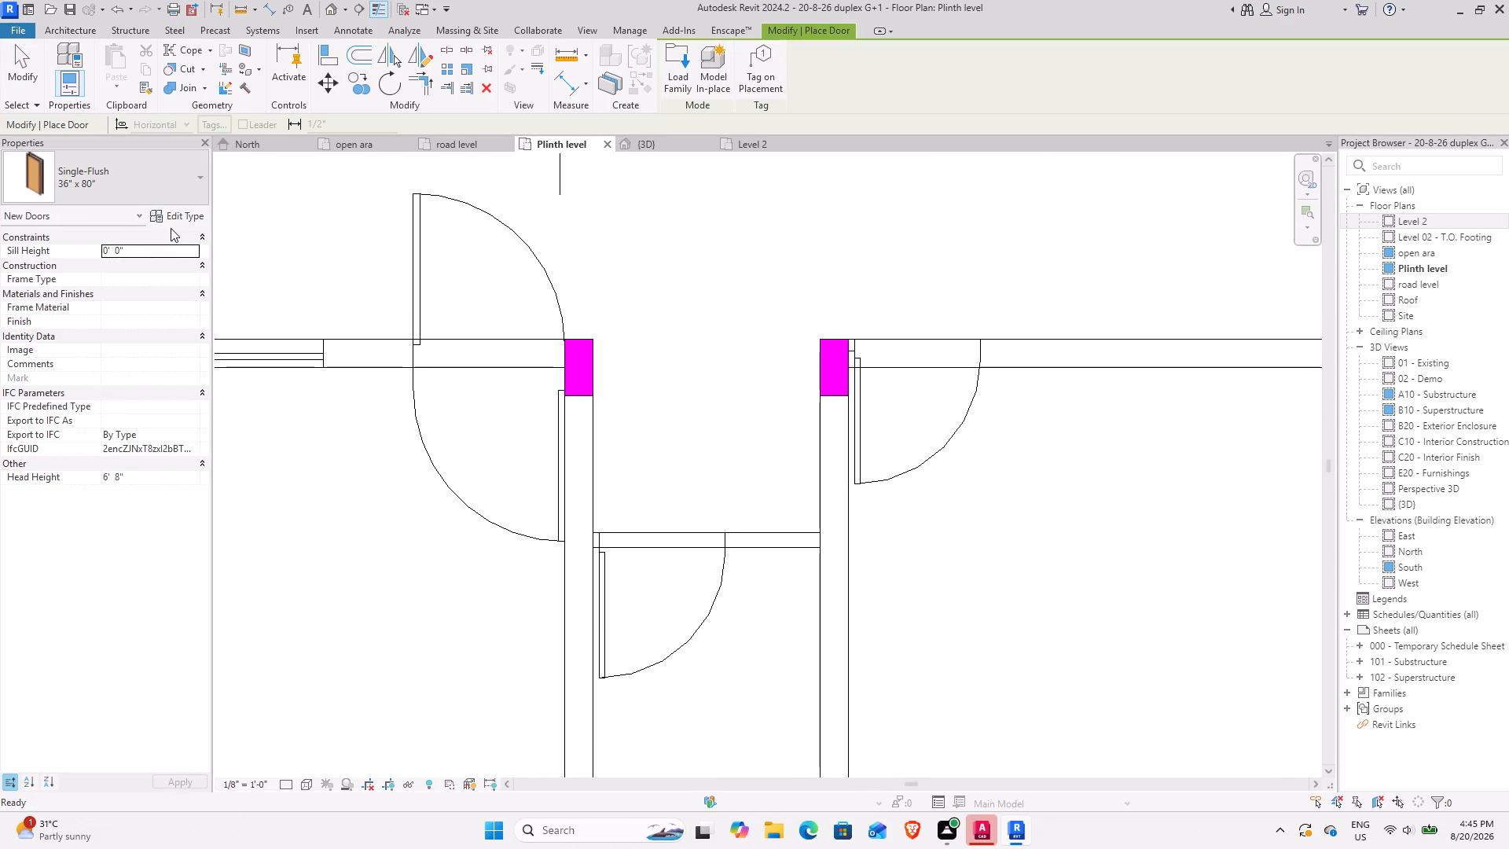
{"action": "left_click", "coordinate": [178, 215]}
{"action": "left_click", "coordinate": [1050, 250]}
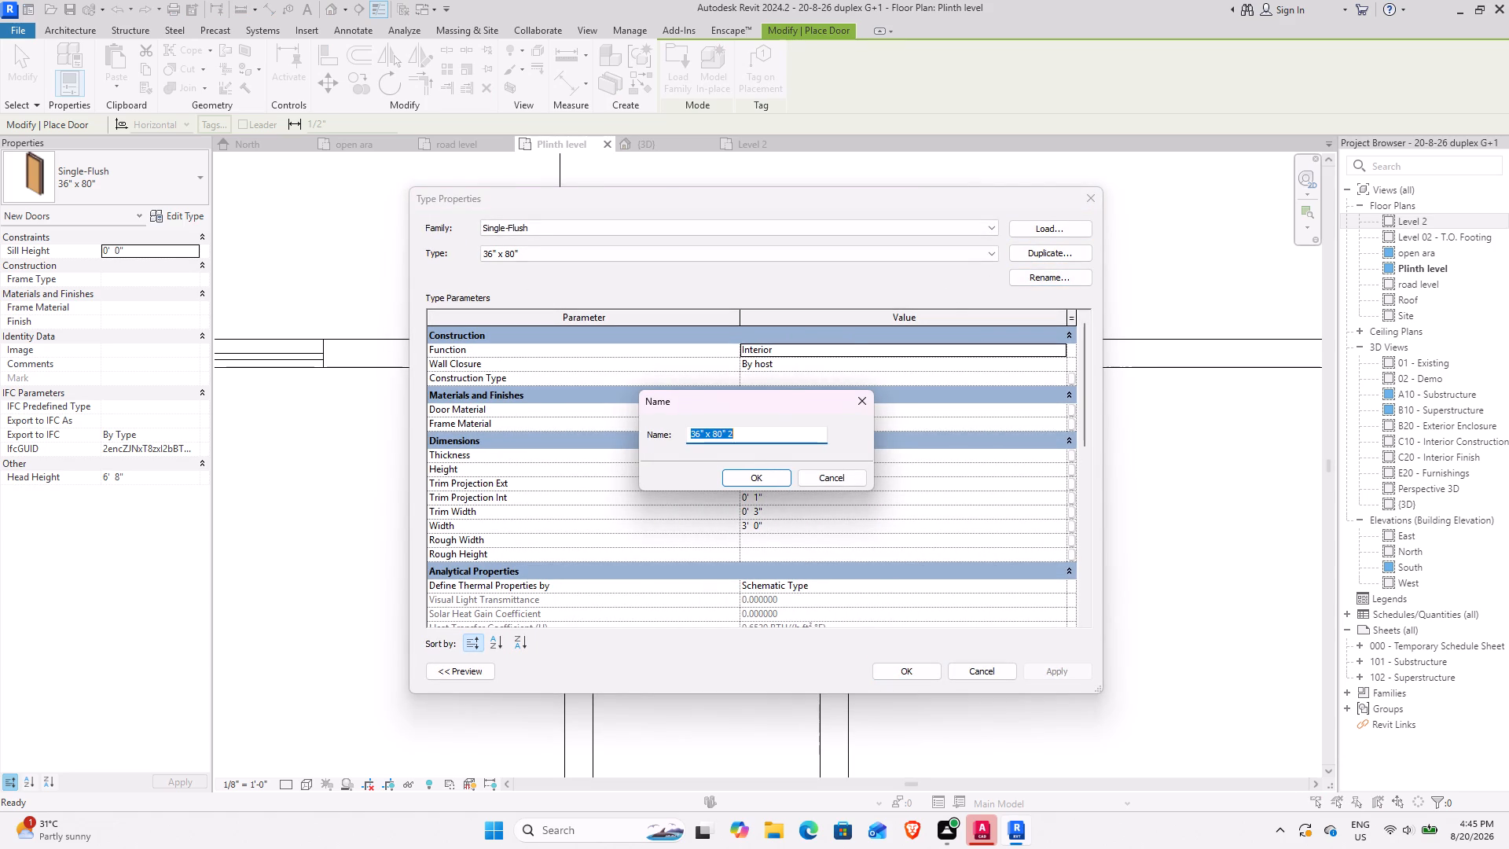
{"action": "left_click", "coordinate": [699, 432]}
{"action": "key", "text": "BackSpace"}
{"action": "key", "text": "BackSpace"}
{"action": "type", "text": "42"}
{"action": "left_click", "coordinate": [736, 440]}
{"action": "key", "text": "BackSpace"}
{"action": "left_click_drag", "start_coordinate": [740, 483], "coordinate": [747, 477]}
Set the new 42" x 80" door type's width to 3' 6" and apply it.
{"action": "scroll", "coordinate": [758, 501], "scroll_direction": "down", "scroll_amount": 2}
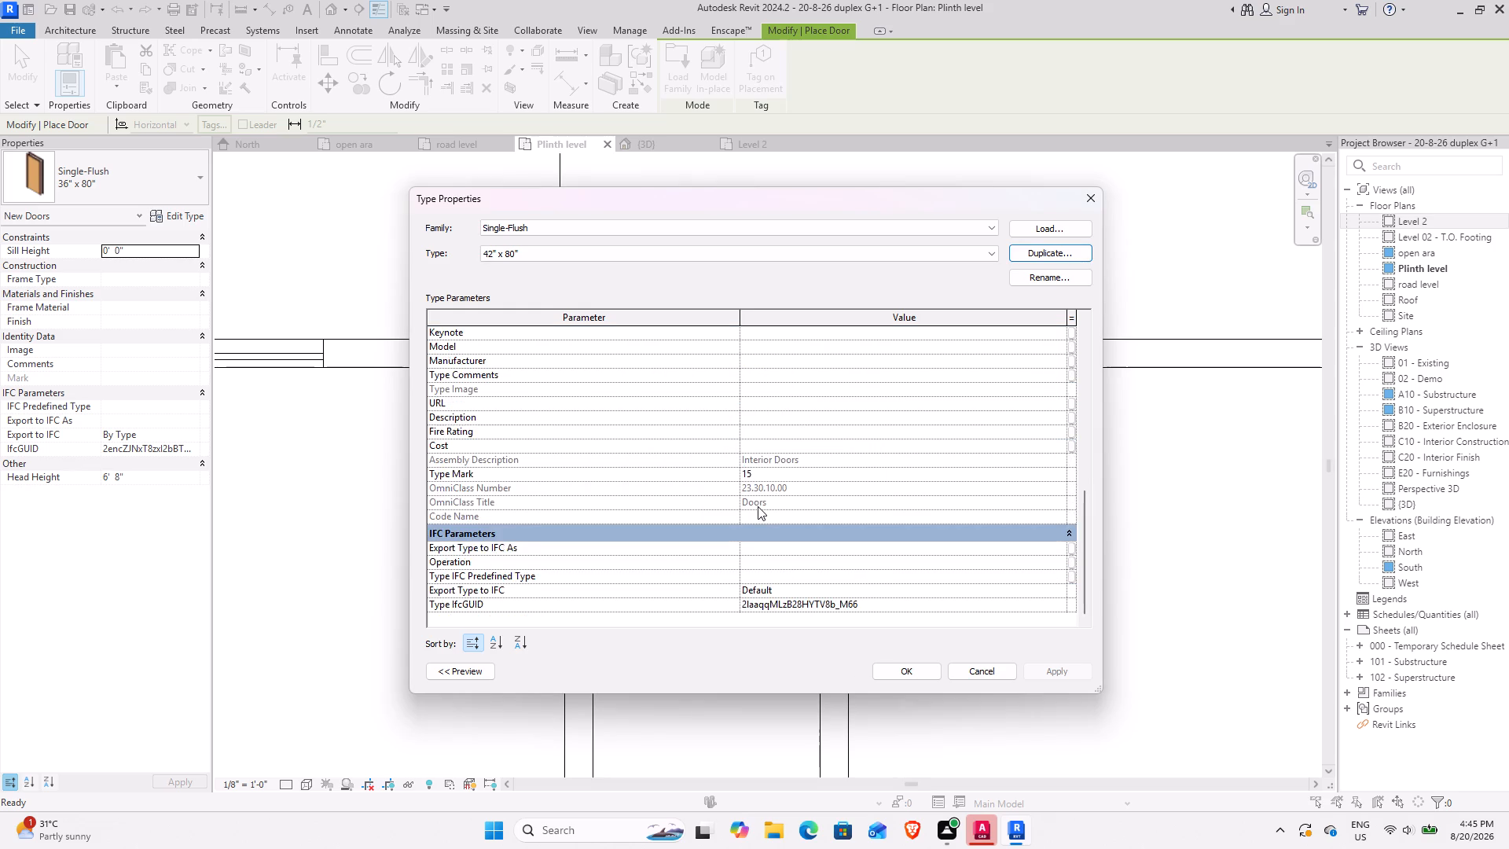
{"action": "scroll", "coordinate": [758, 506], "scroll_direction": "up", "scroll_amount": 2}
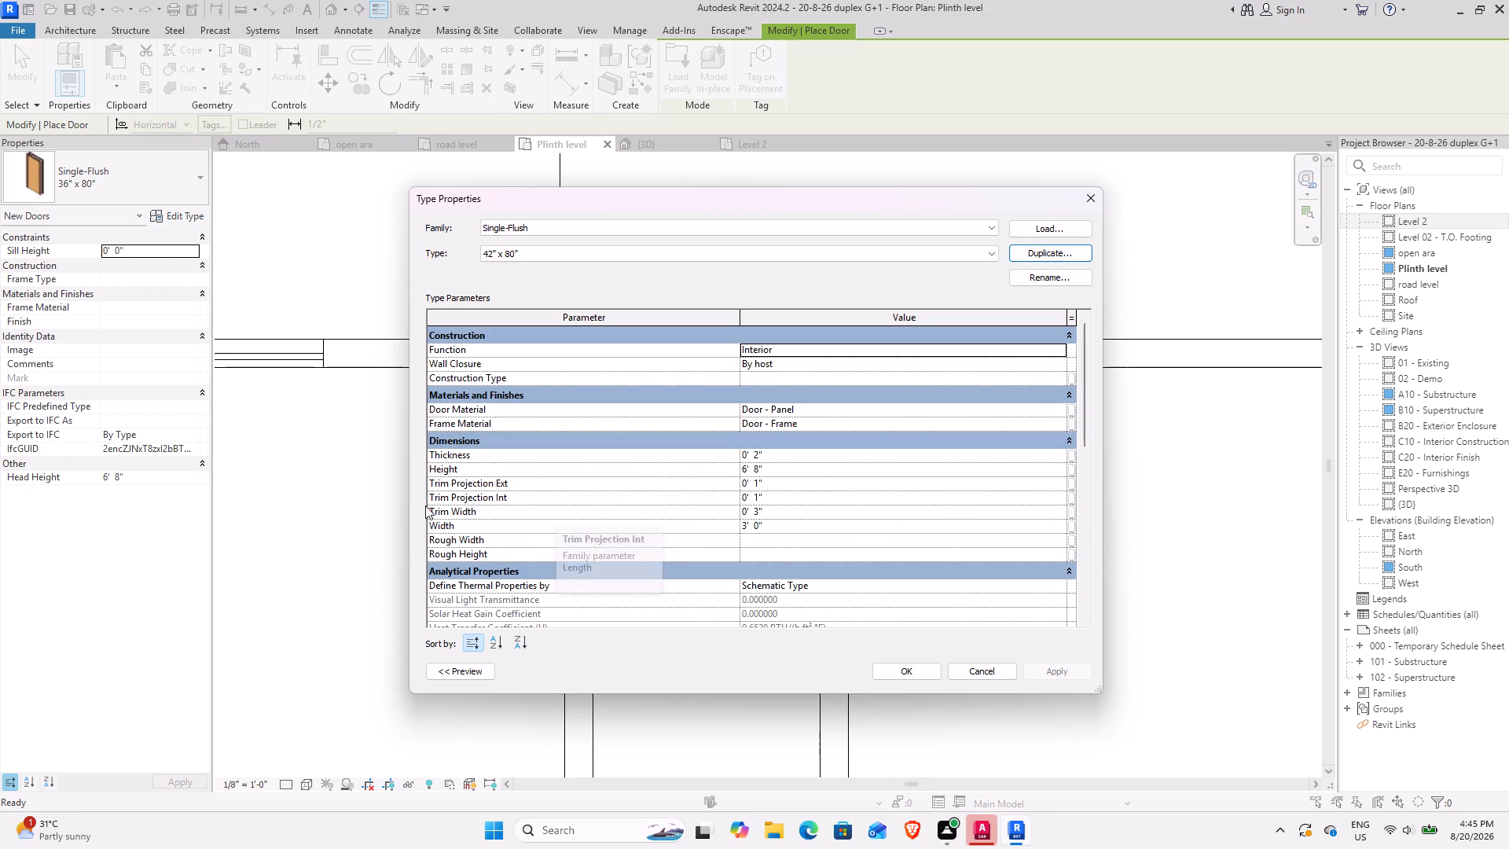
{"action": "left_click", "coordinate": [791, 525]}
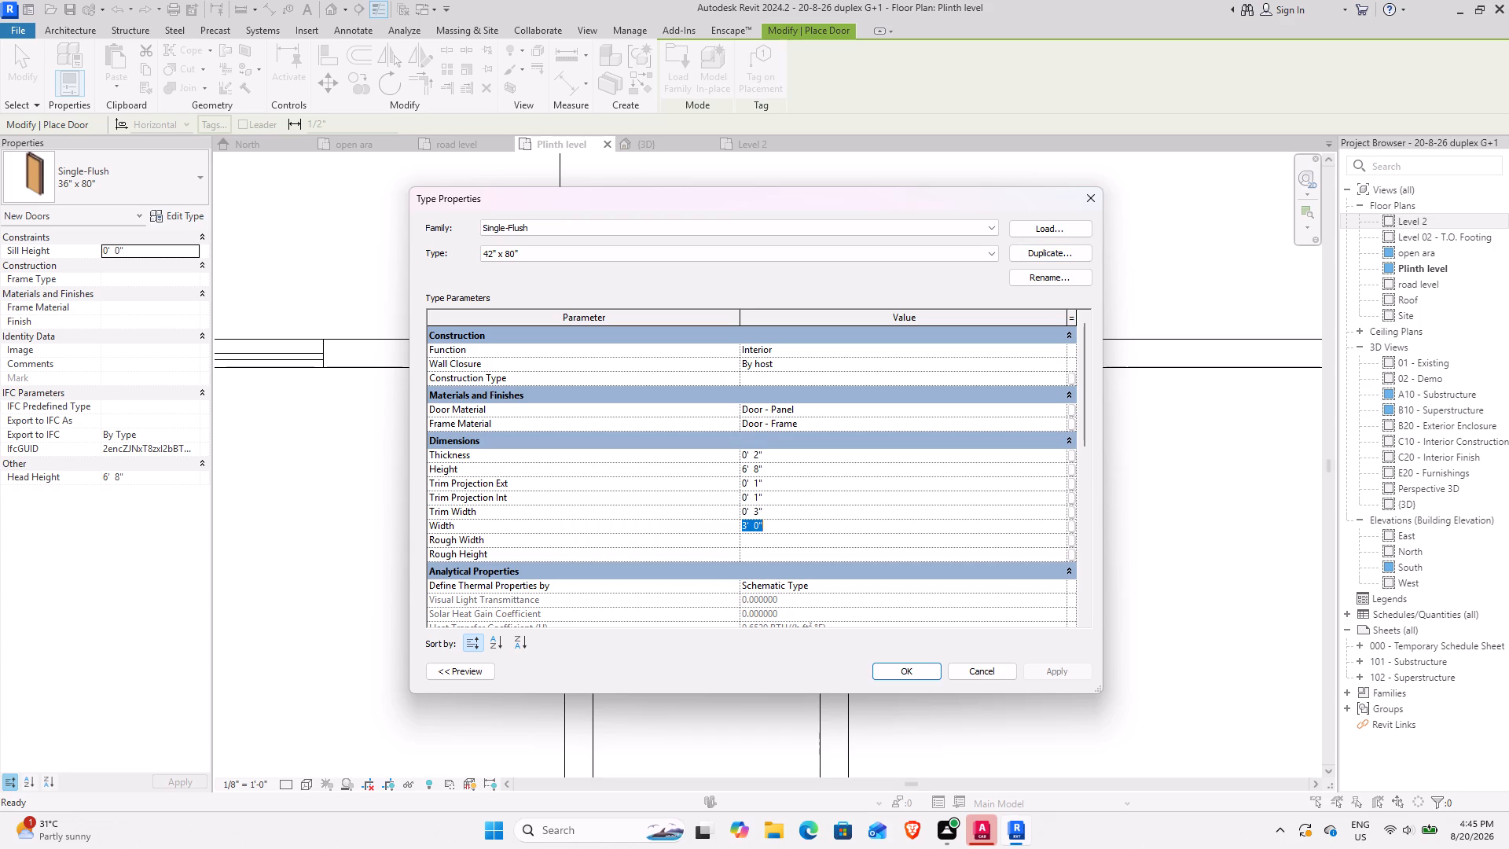
{"action": "type", "text": "3'6\""}
{"action": "key", "text": "Return"}
{"action": "left_click", "coordinate": [1052, 671]}
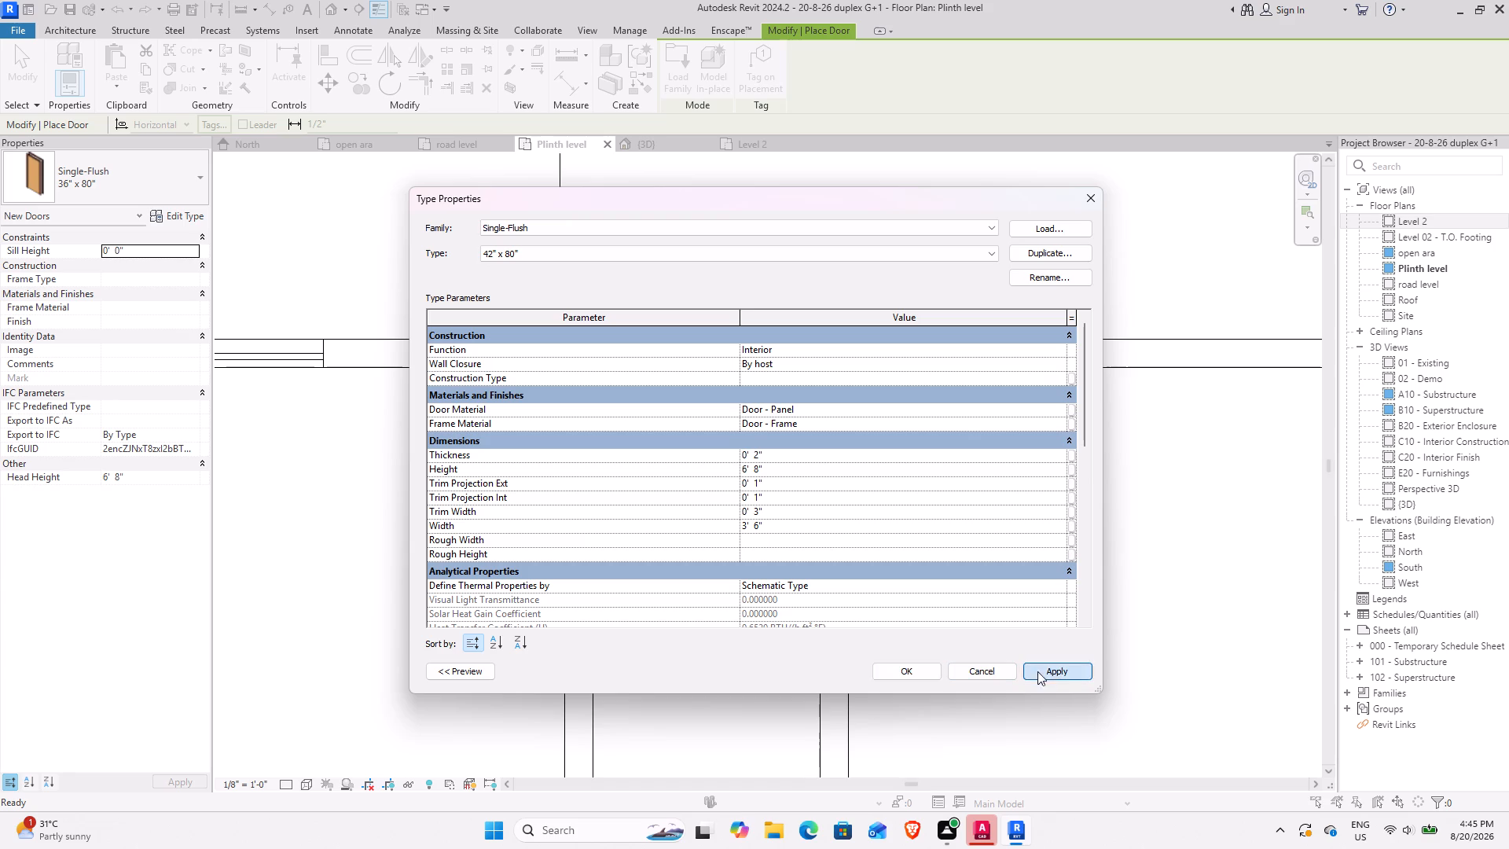
{"action": "left_click", "coordinate": [901, 670]}
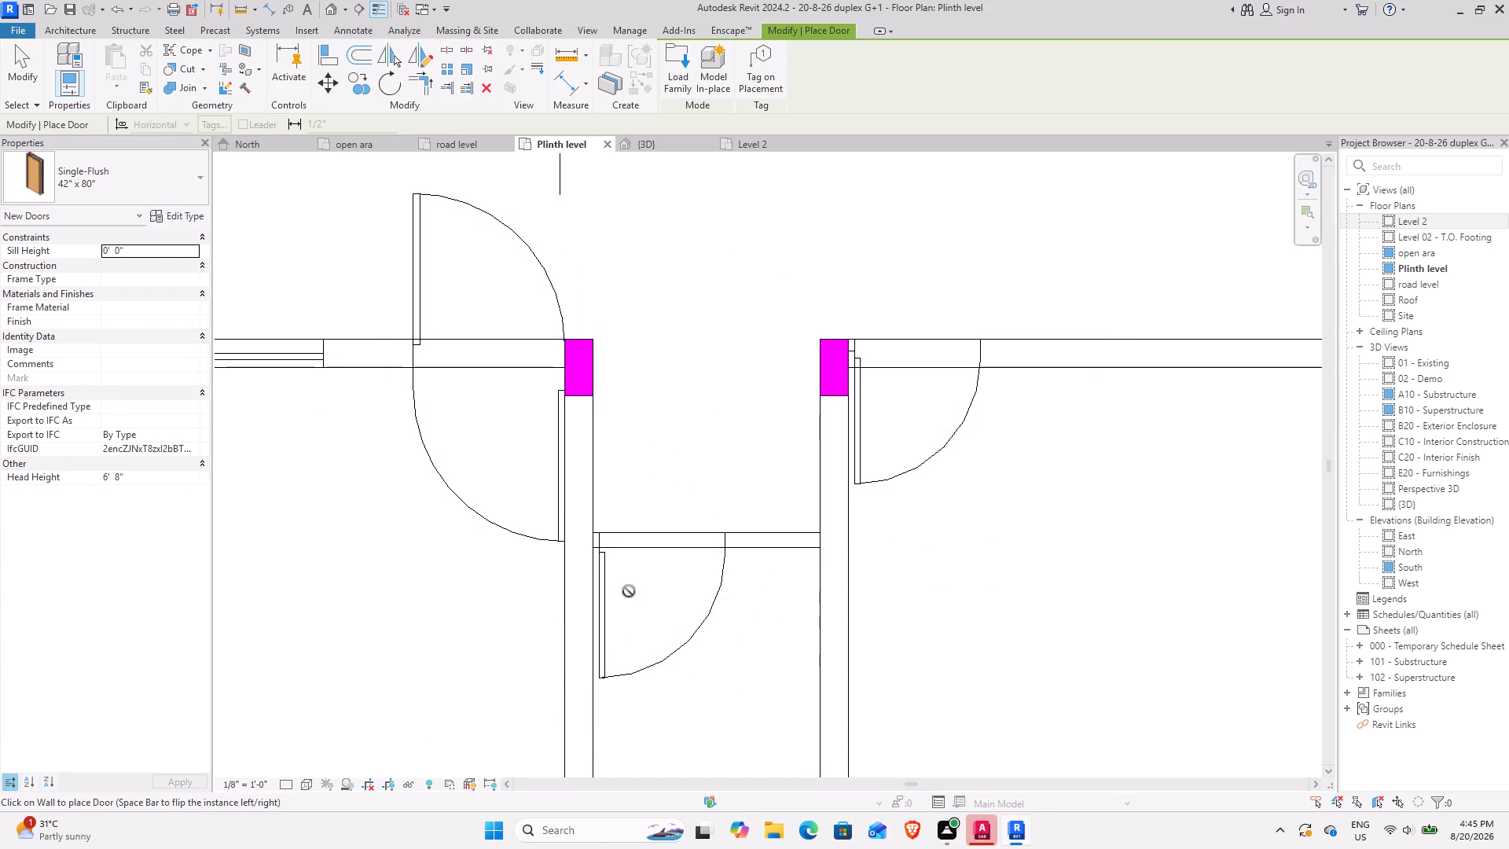
Place 42" x 80" Single-Flush doors over the plan's door openings of the small middle room and the larger room beside it.
{"action": "scroll", "coordinate": [623, 572], "scroll_direction": "up", "scroll_amount": 3}
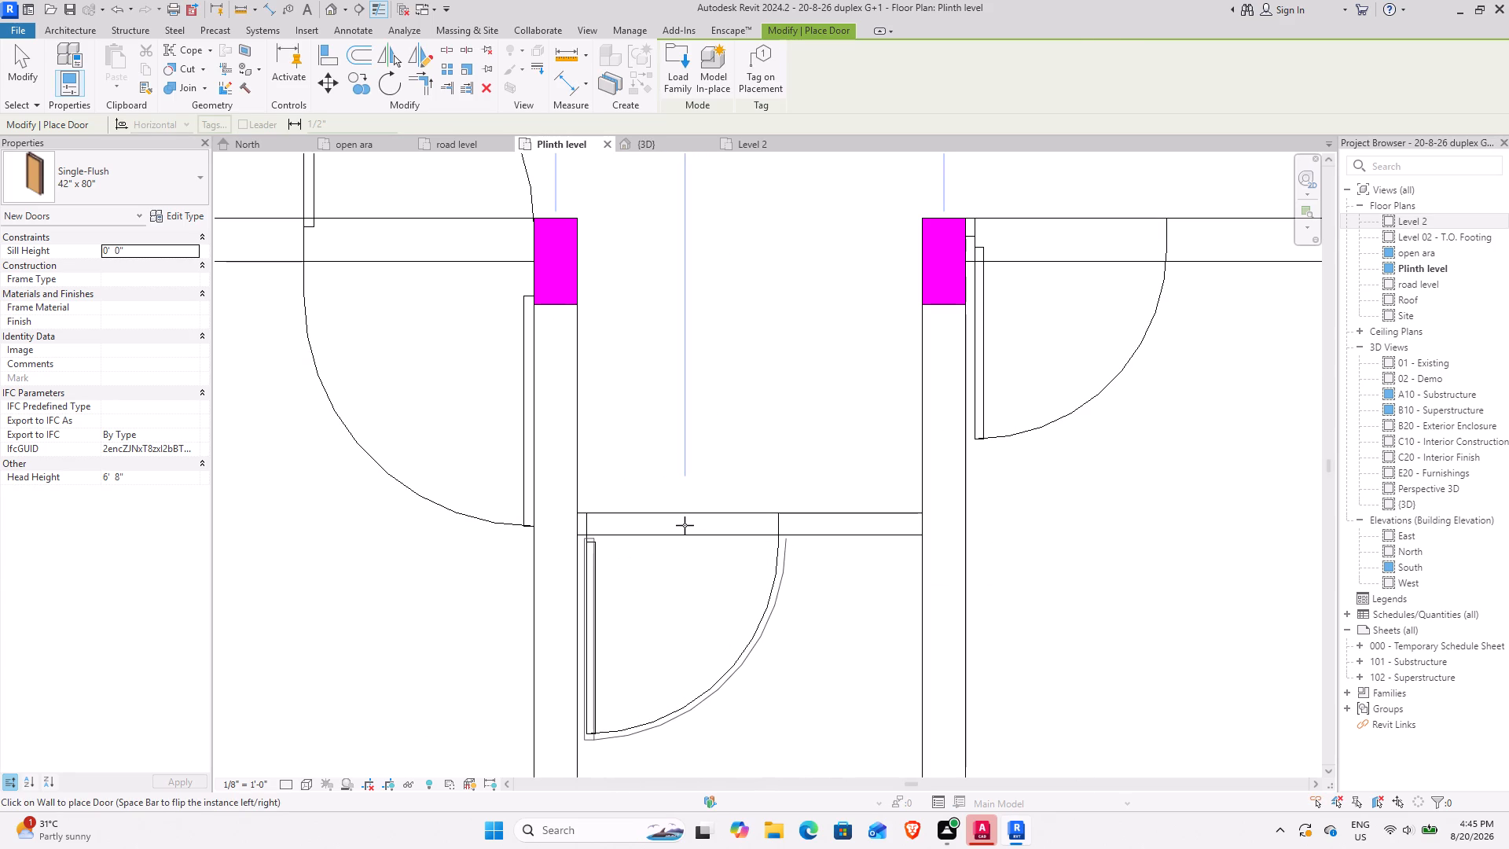
{"action": "left_click", "coordinate": [685, 525]}
{"action": "middle_click_drag", "start_coordinate": [853, 462], "coordinate": [542, 652]}
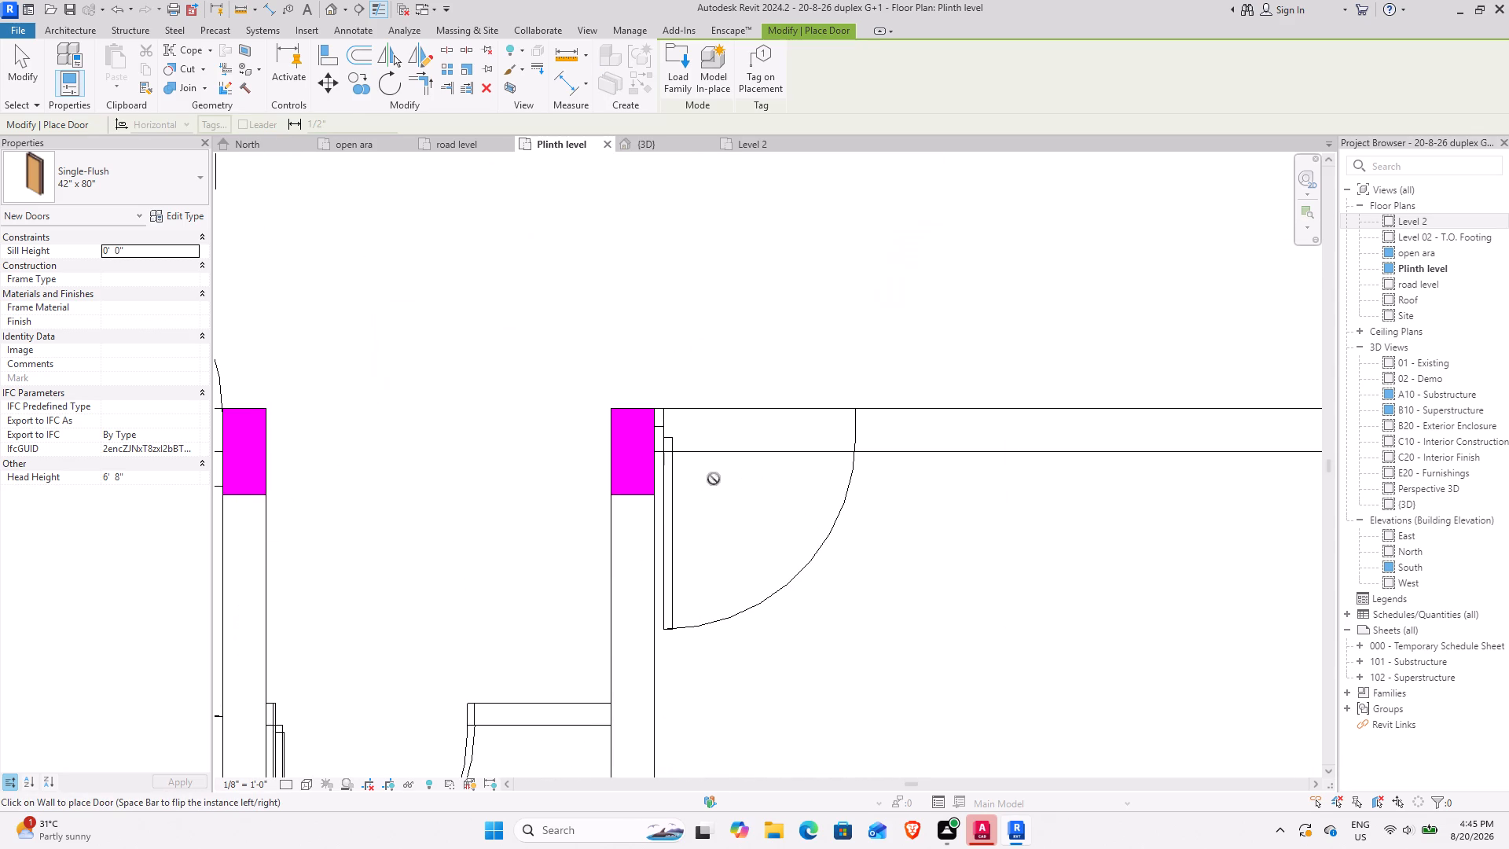
{"action": "left_click", "coordinate": [765, 451]}
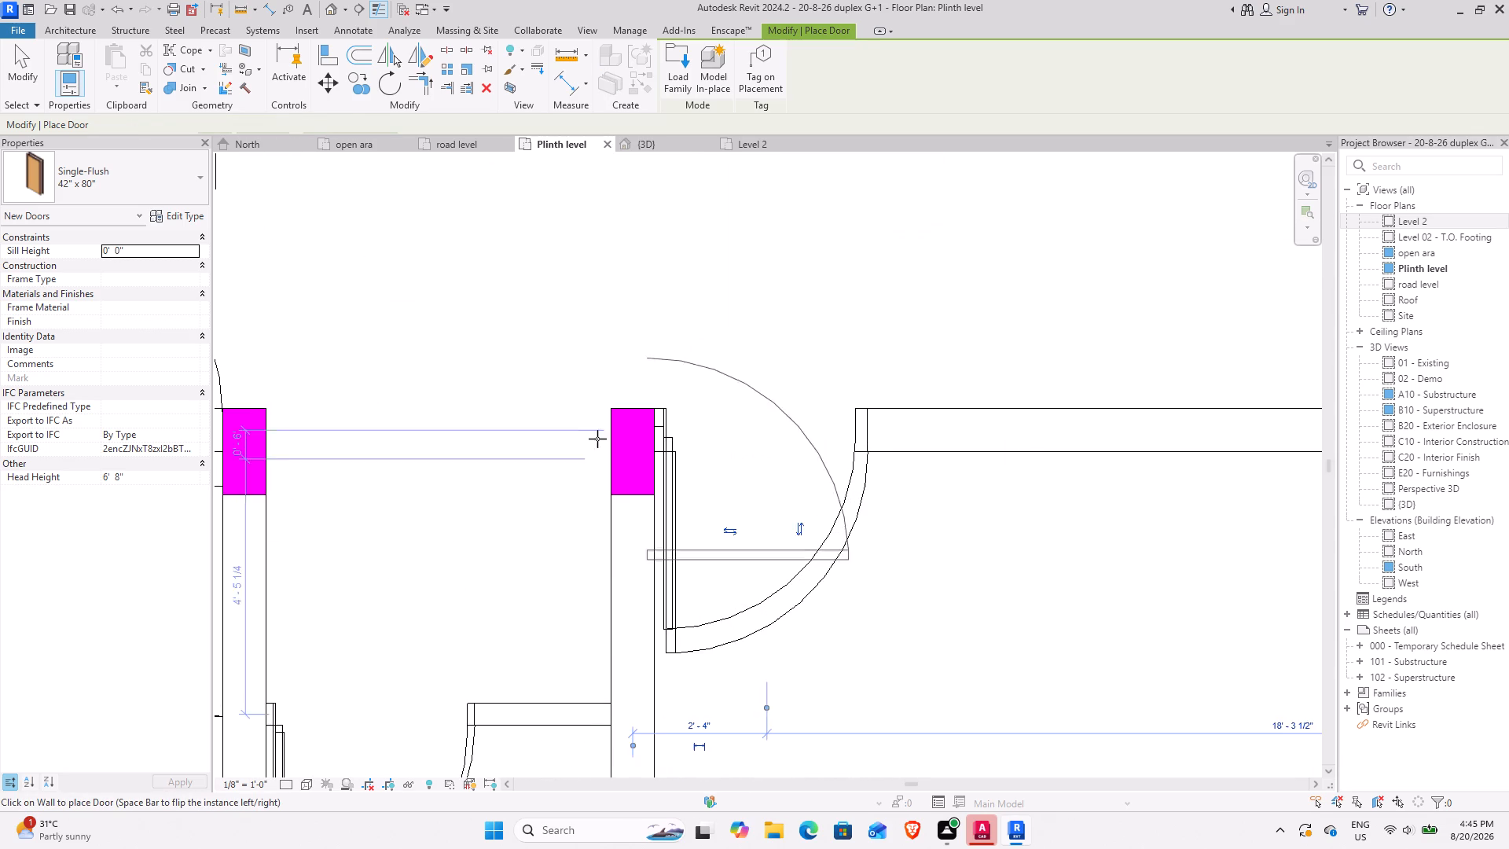
Place 42" x 80" doors in the two rooms across the hall, matching the swing directions drawn in the plan.
{"action": "scroll", "coordinate": [547, 391], "scroll_direction": "down", "scroll_amount": 4}
{"action": "middle_click_drag", "start_coordinate": [540, 340], "coordinate": [723, 639]}
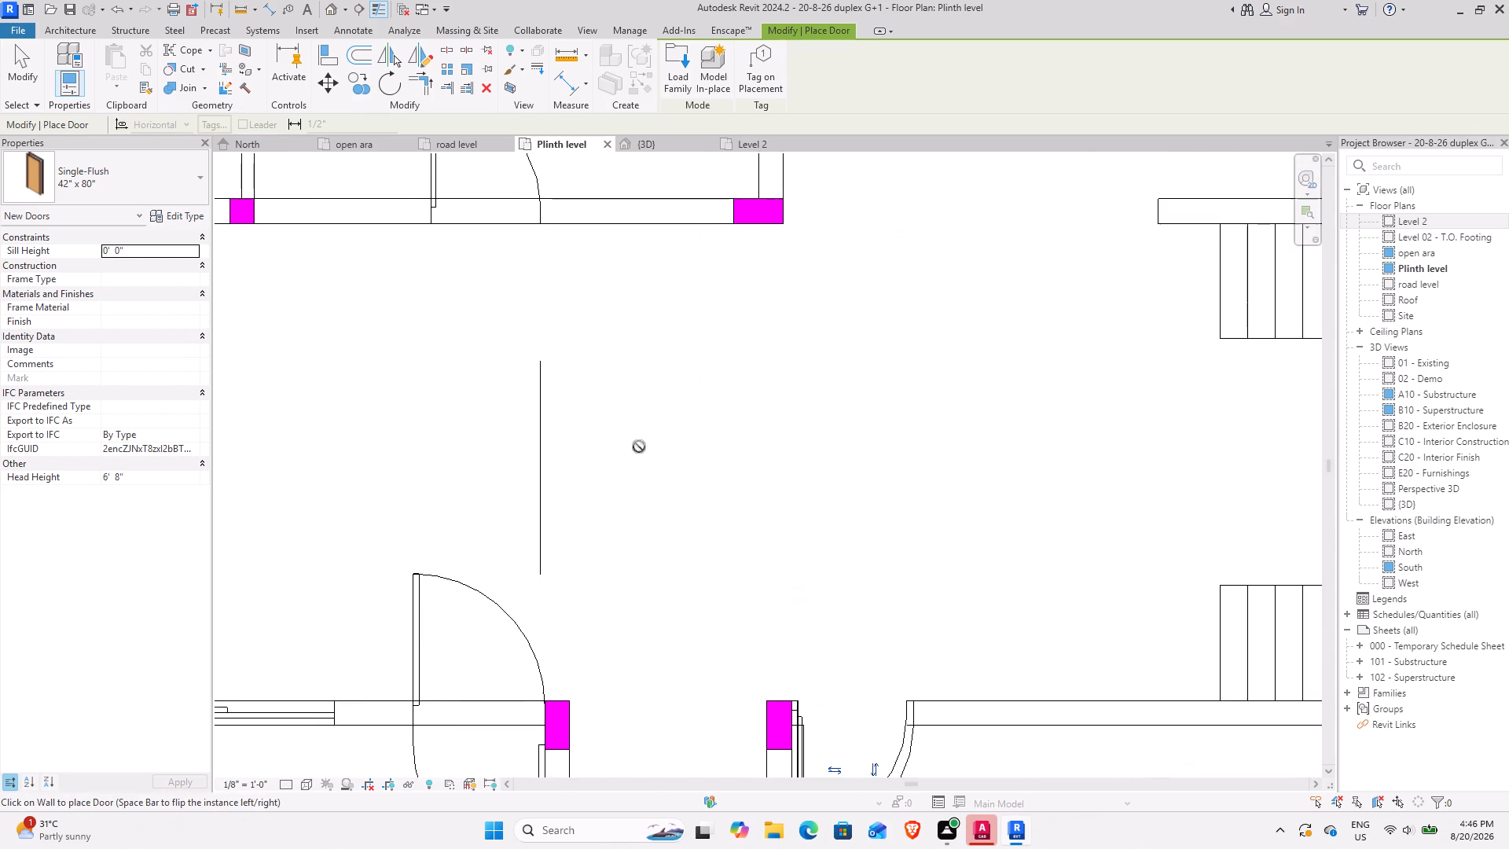
{"action": "middle_click_drag", "start_coordinate": [614, 384], "coordinate": [628, 657]}
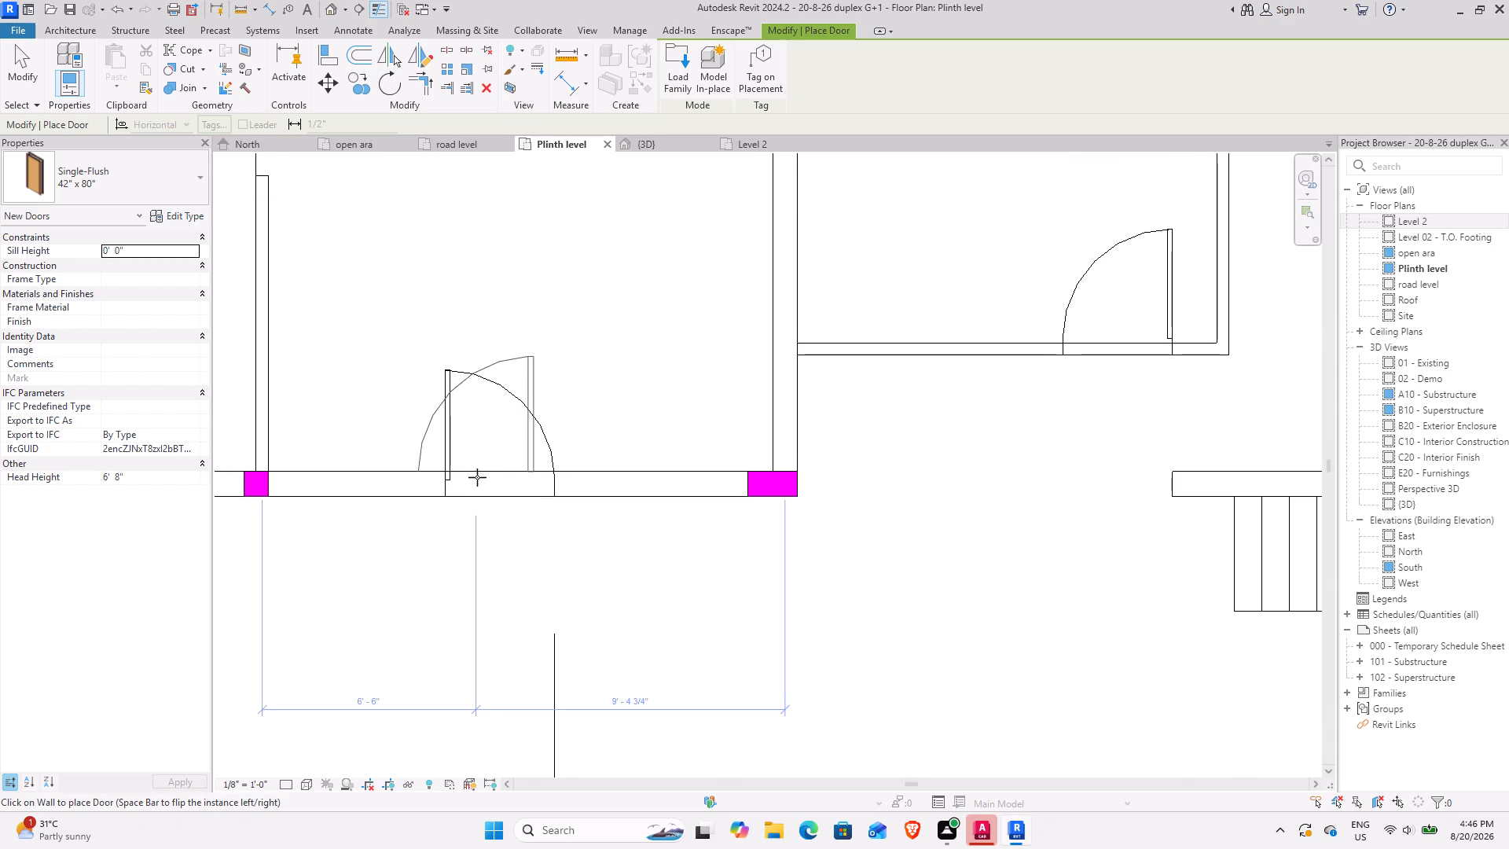
{"action": "key", "text": "space"}
{"action": "left_click", "coordinate": [502, 479]}
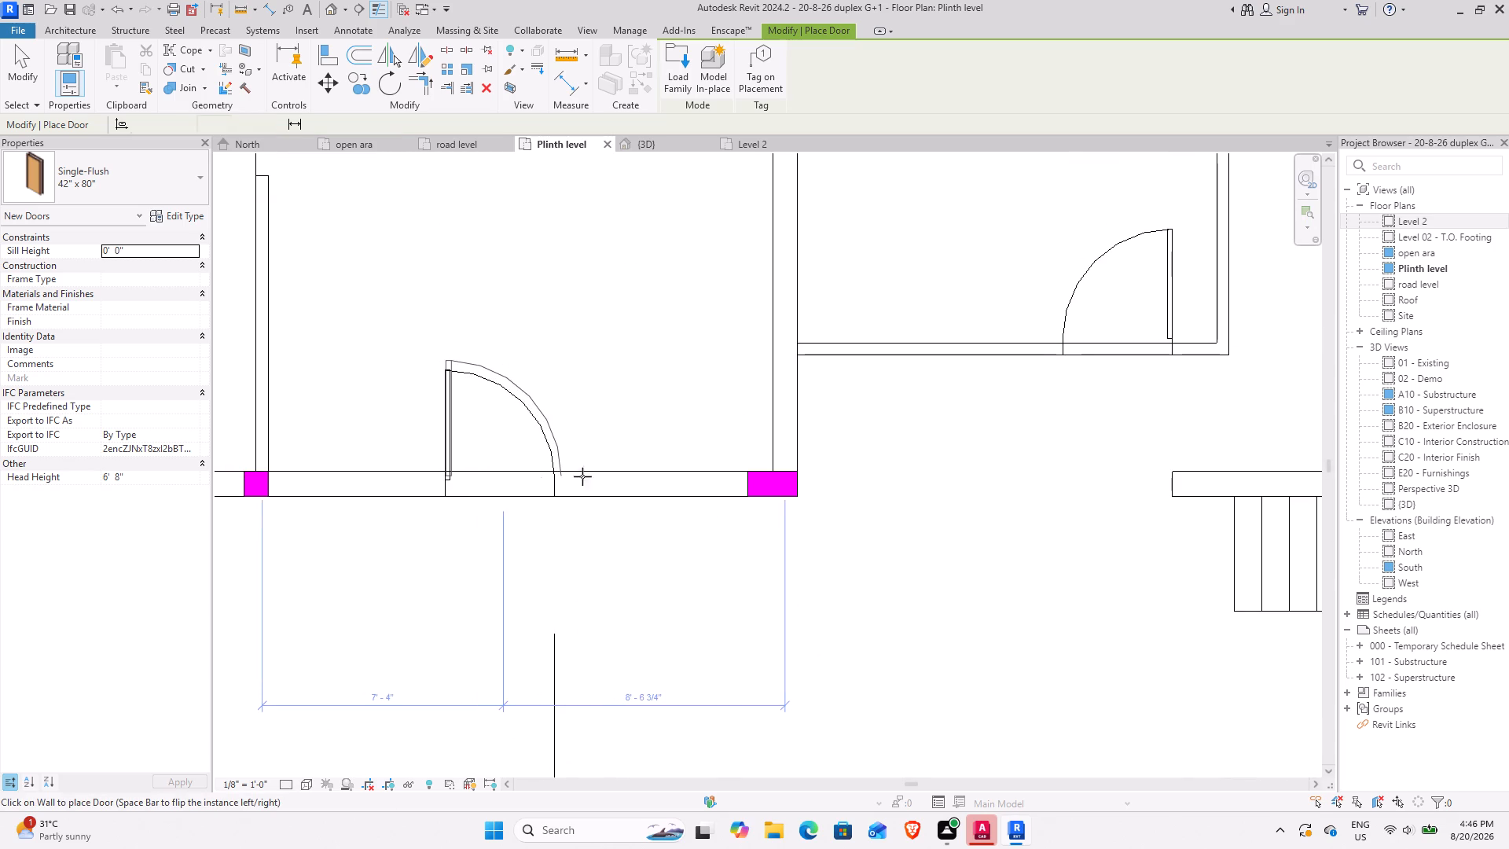
{"action": "middle_click_drag", "start_coordinate": [806, 441], "coordinate": [441, 604]}
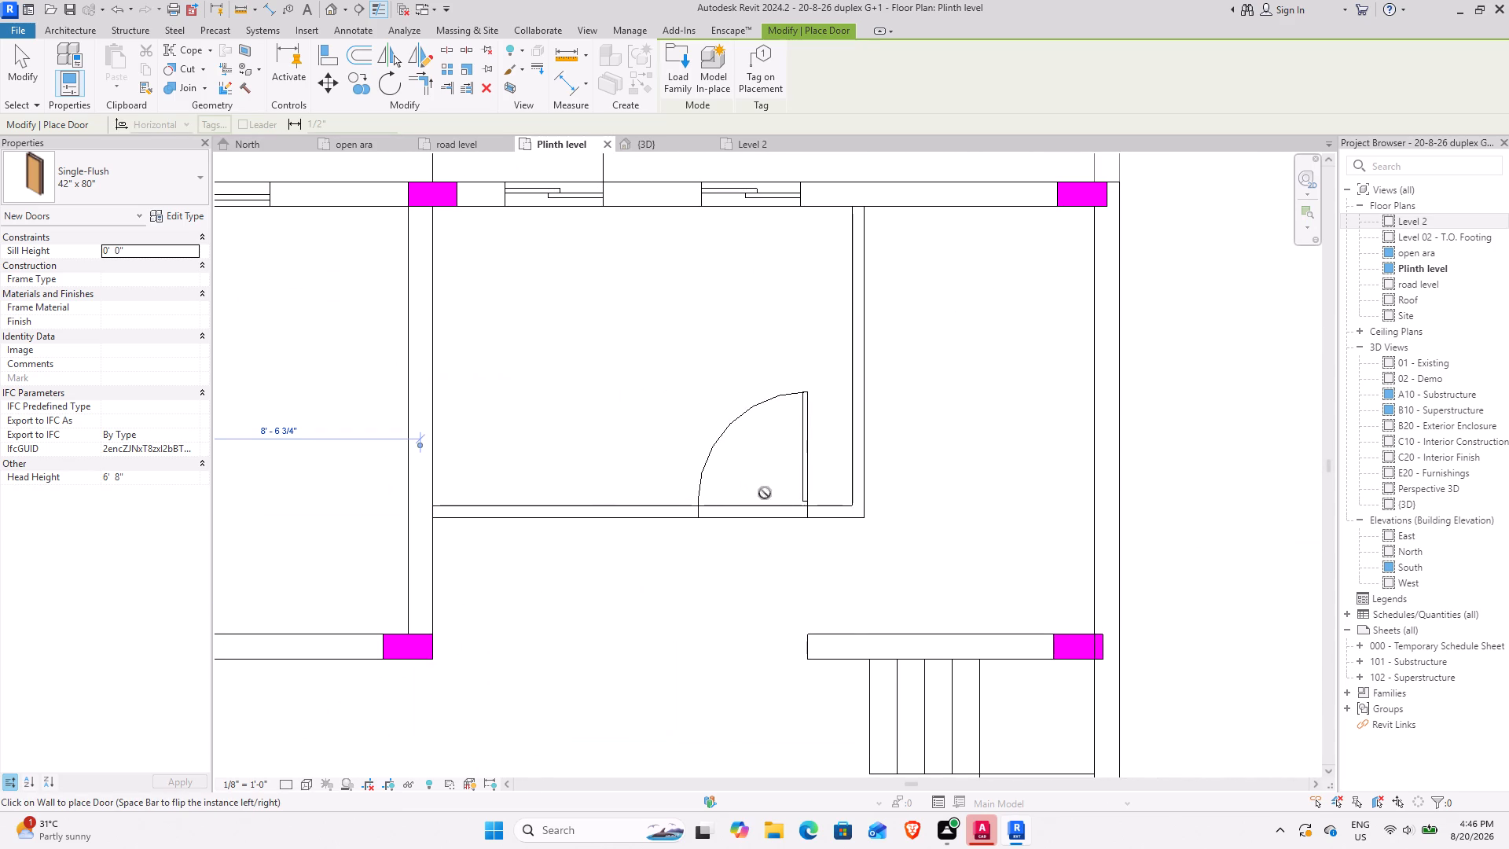
{"action": "key", "text": "space"}
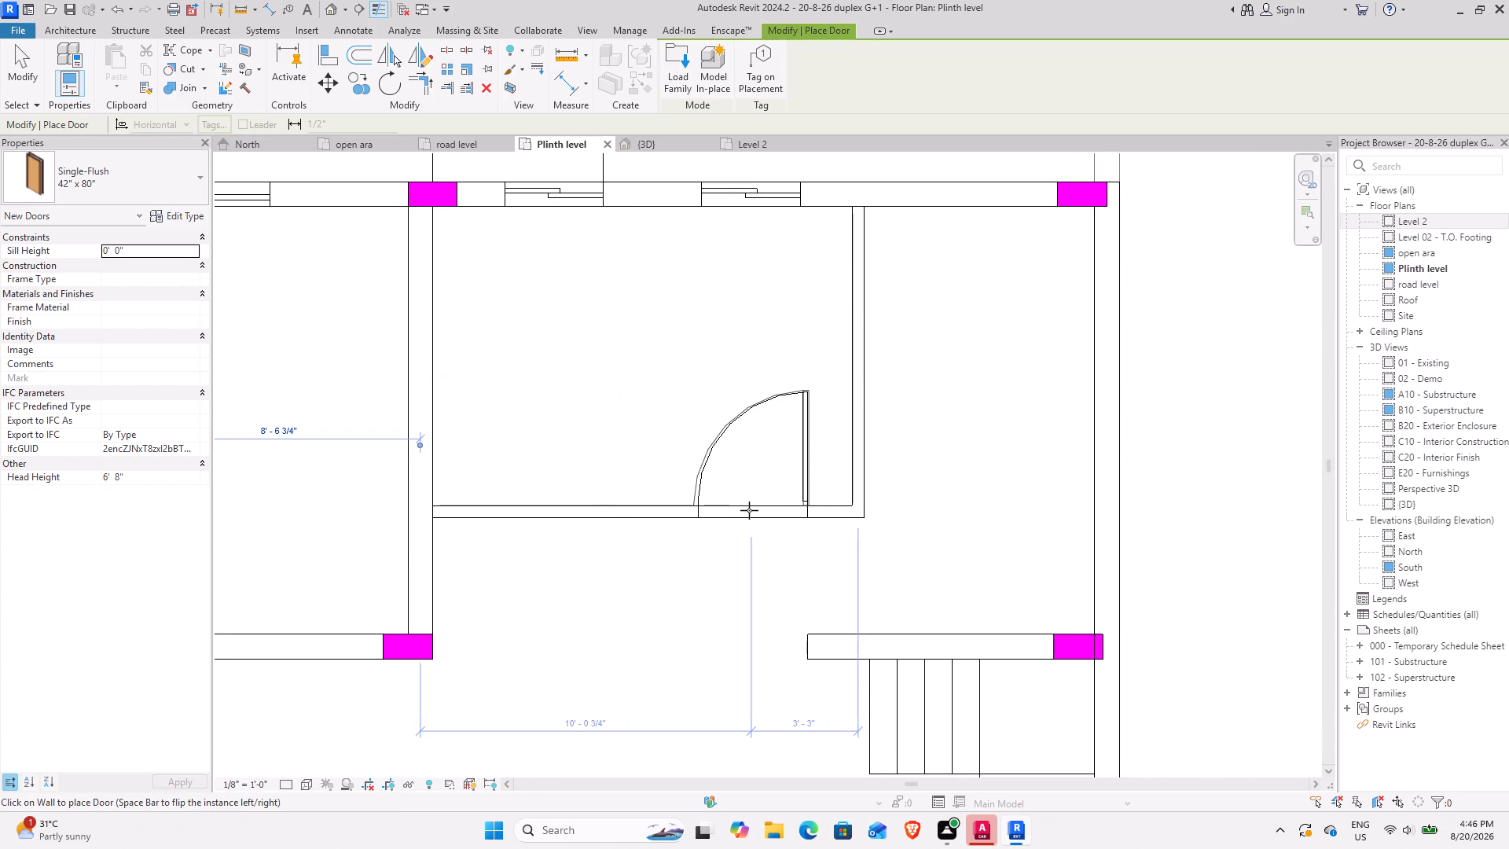
{"action": "left_click", "coordinate": [749, 510]}
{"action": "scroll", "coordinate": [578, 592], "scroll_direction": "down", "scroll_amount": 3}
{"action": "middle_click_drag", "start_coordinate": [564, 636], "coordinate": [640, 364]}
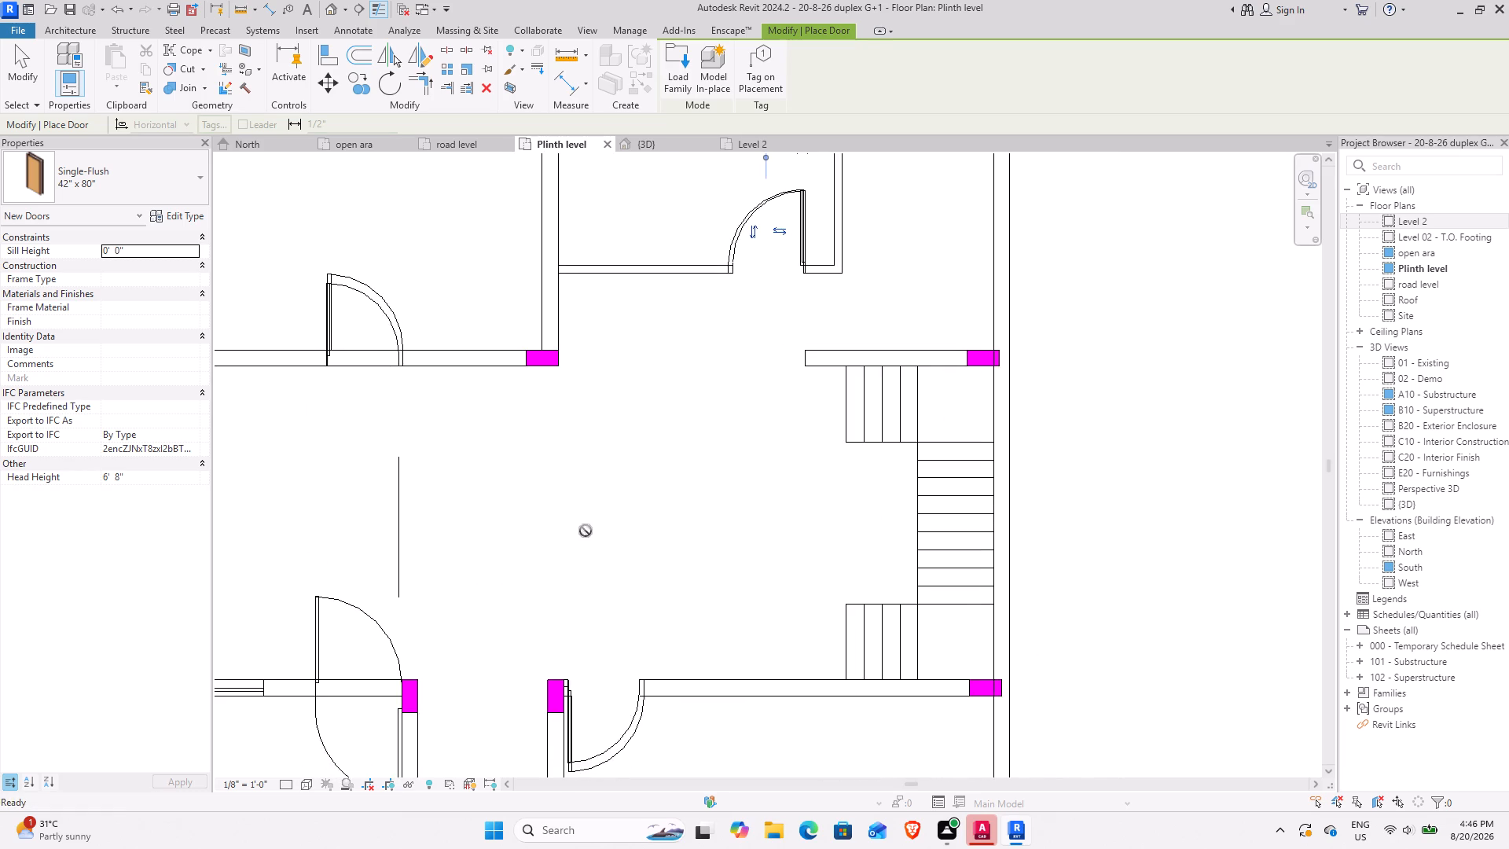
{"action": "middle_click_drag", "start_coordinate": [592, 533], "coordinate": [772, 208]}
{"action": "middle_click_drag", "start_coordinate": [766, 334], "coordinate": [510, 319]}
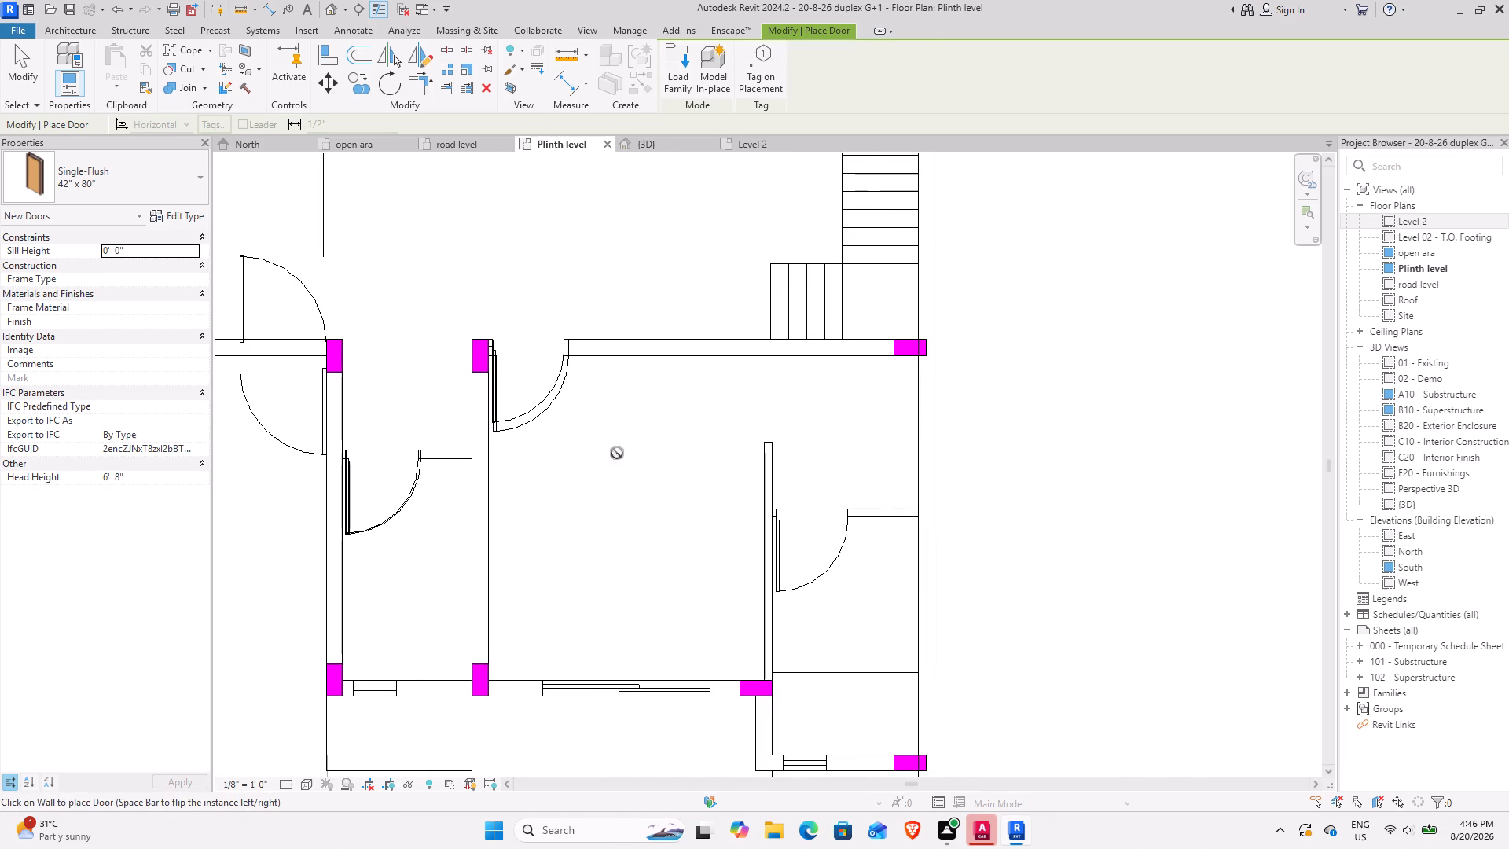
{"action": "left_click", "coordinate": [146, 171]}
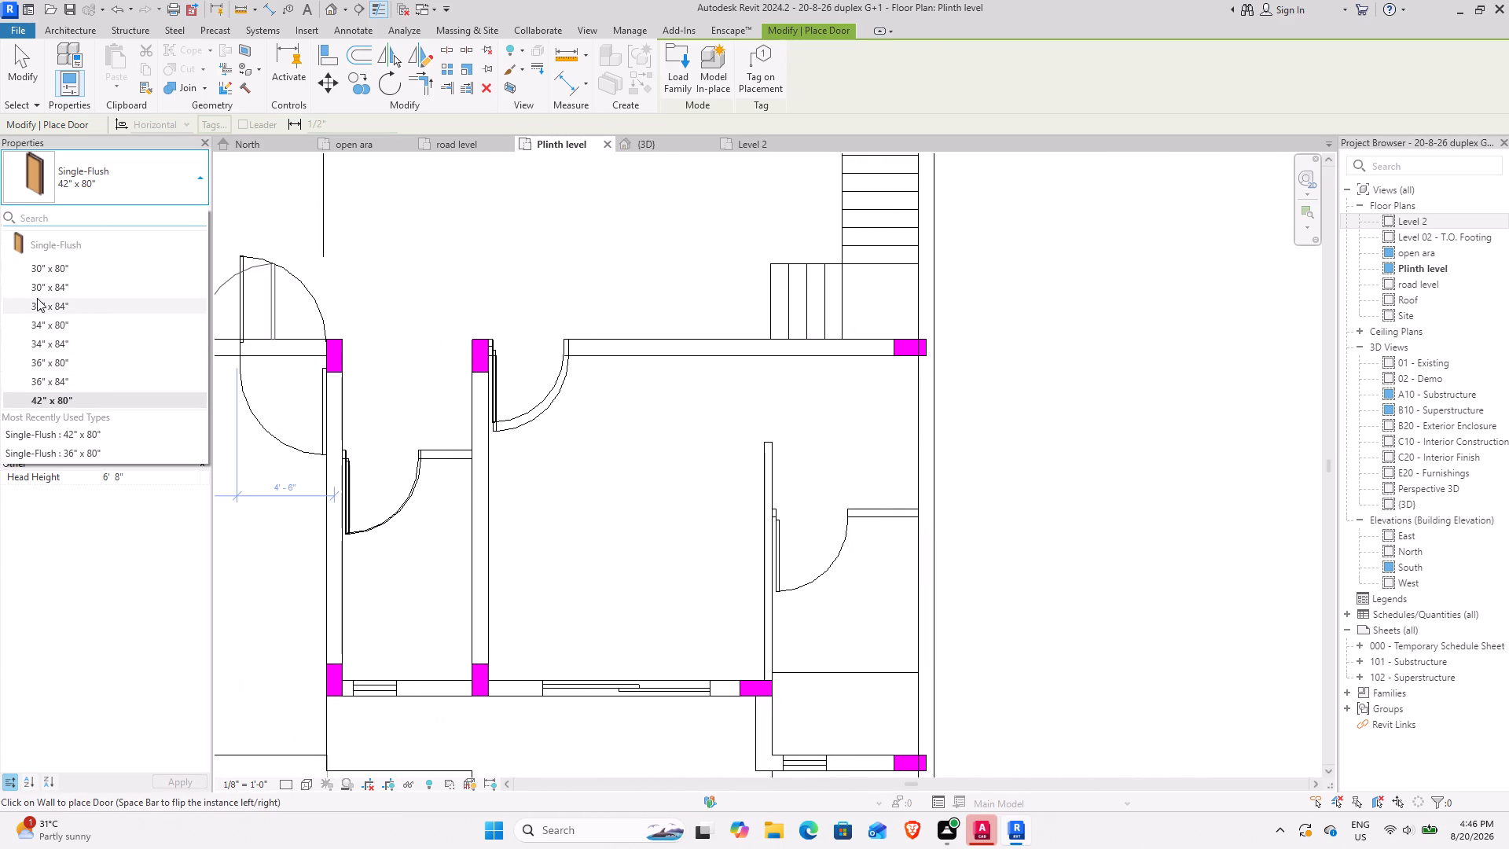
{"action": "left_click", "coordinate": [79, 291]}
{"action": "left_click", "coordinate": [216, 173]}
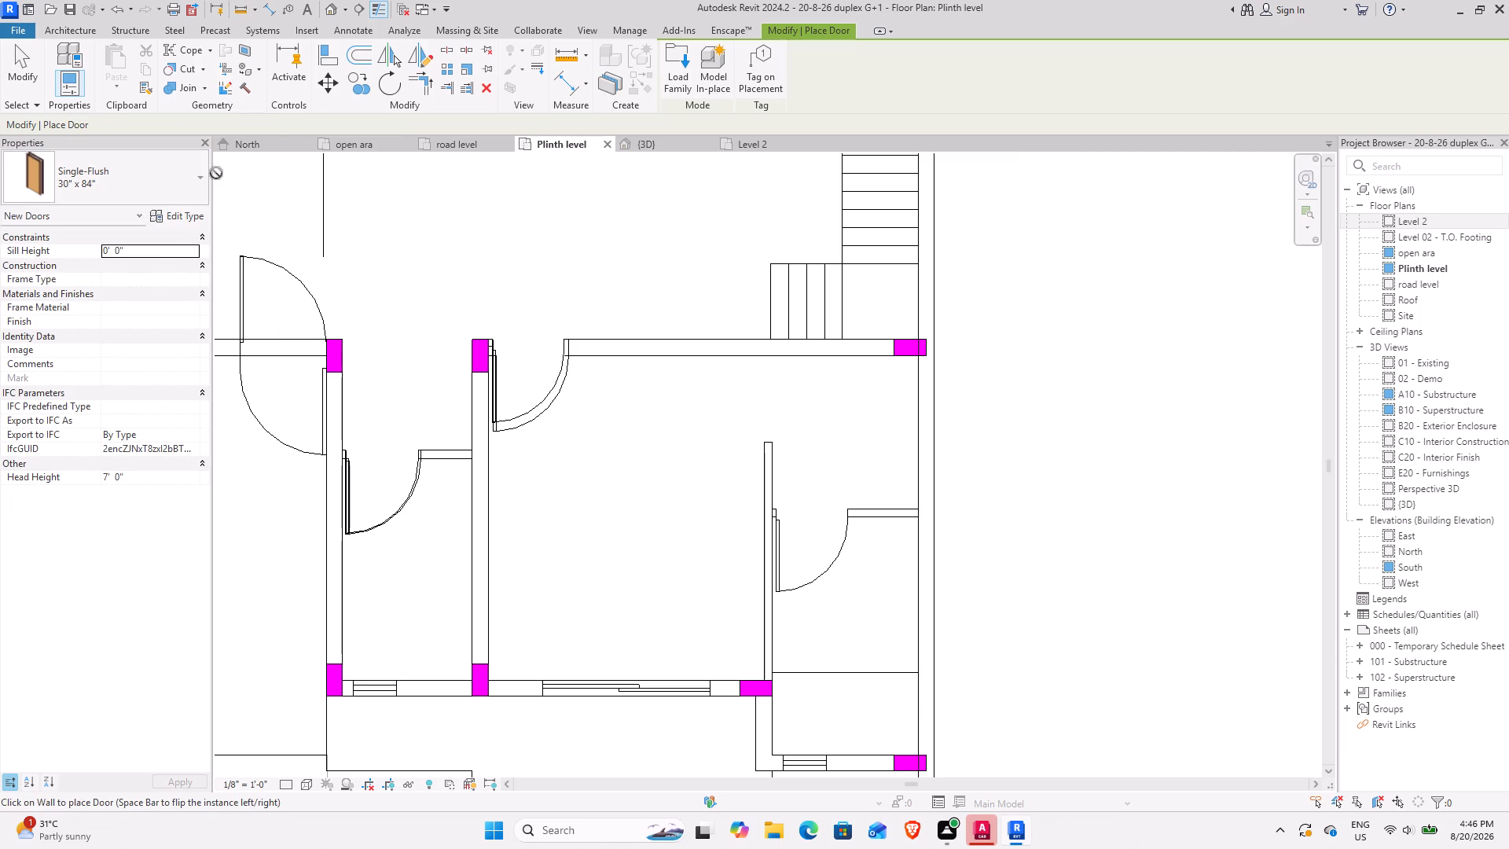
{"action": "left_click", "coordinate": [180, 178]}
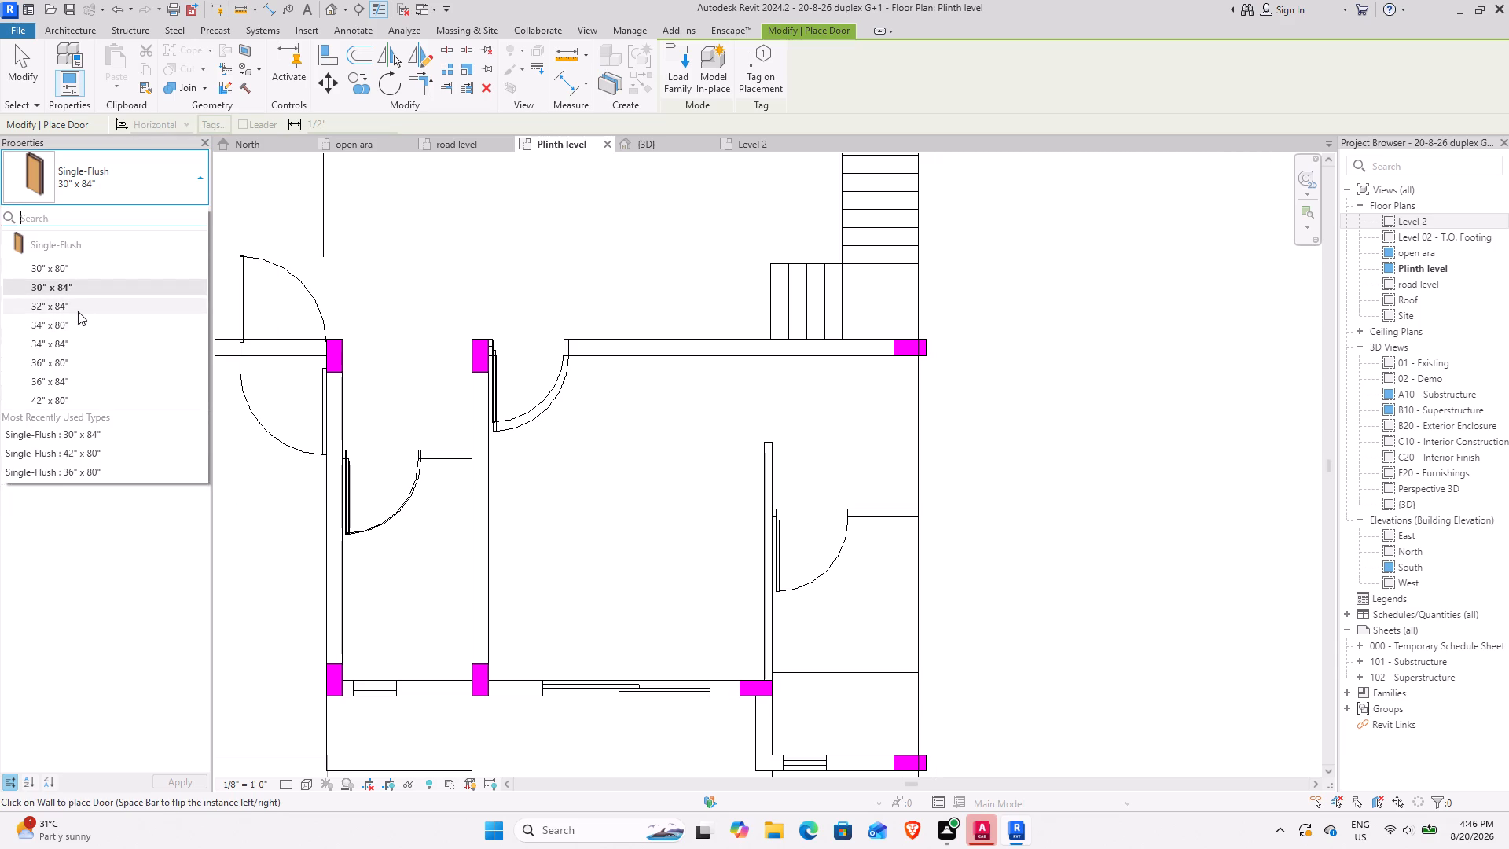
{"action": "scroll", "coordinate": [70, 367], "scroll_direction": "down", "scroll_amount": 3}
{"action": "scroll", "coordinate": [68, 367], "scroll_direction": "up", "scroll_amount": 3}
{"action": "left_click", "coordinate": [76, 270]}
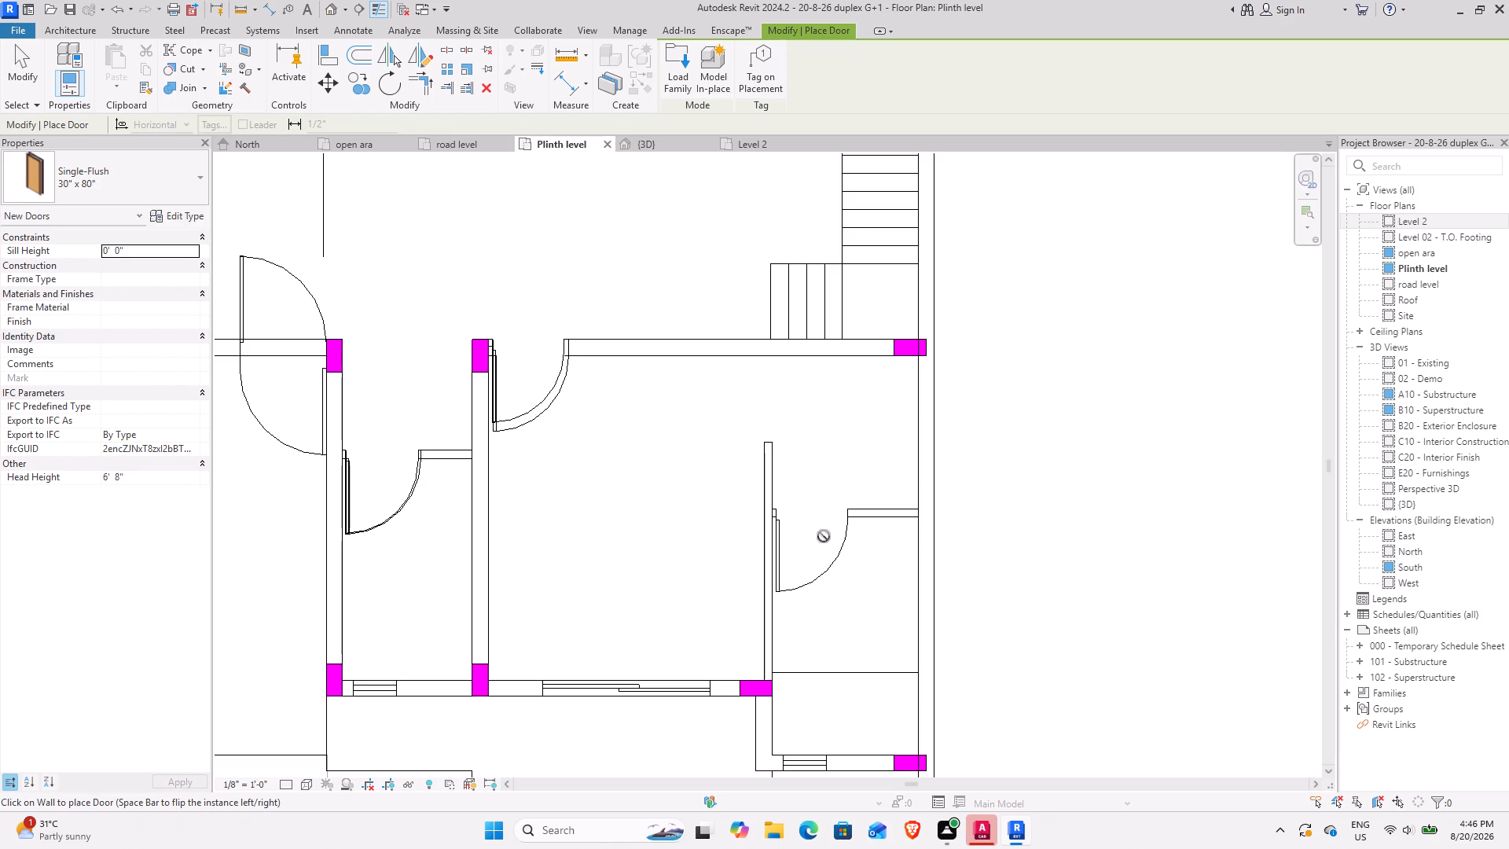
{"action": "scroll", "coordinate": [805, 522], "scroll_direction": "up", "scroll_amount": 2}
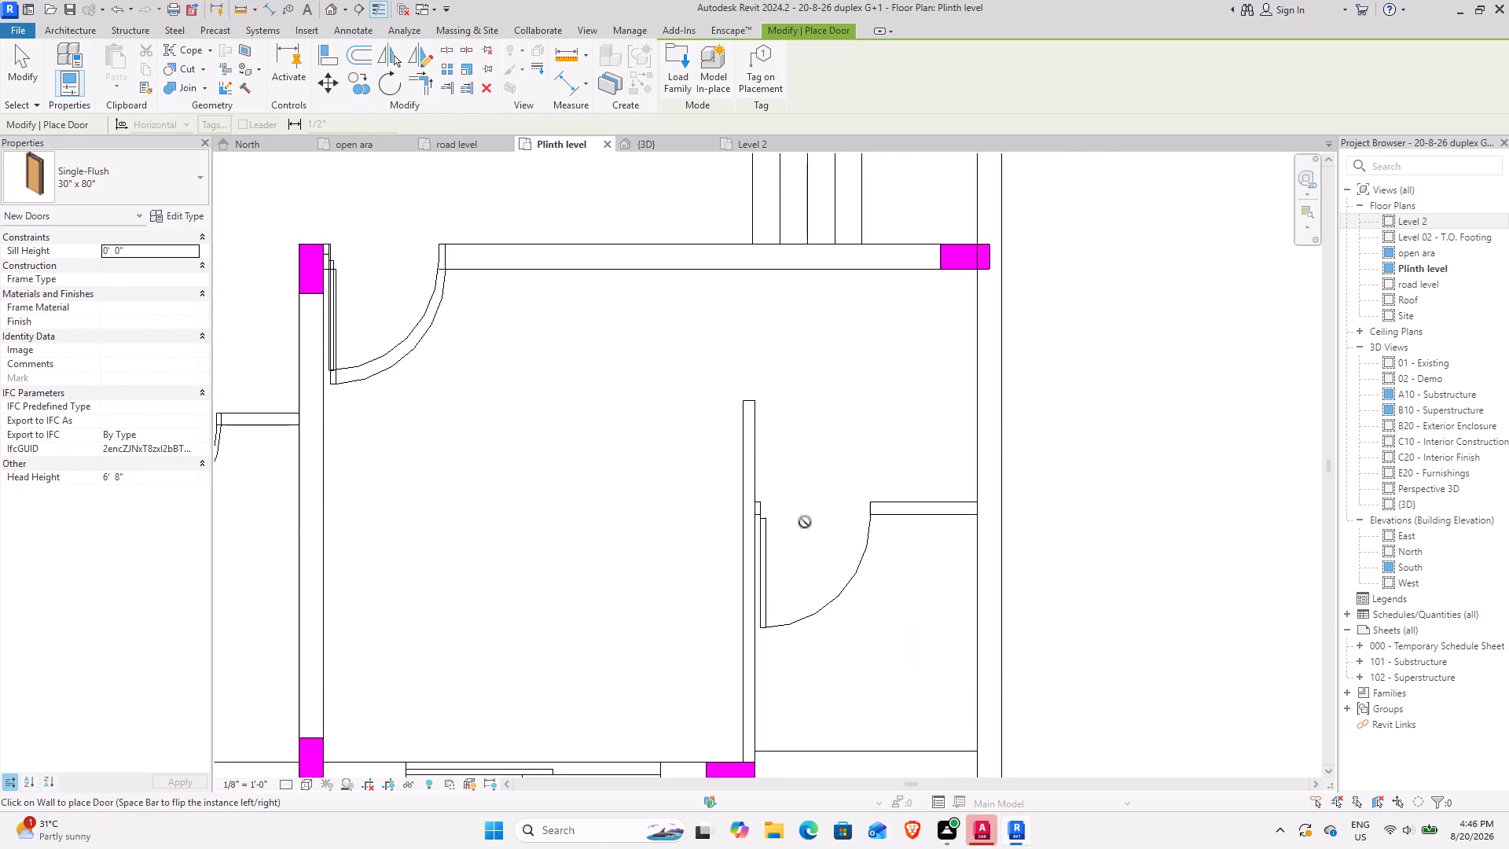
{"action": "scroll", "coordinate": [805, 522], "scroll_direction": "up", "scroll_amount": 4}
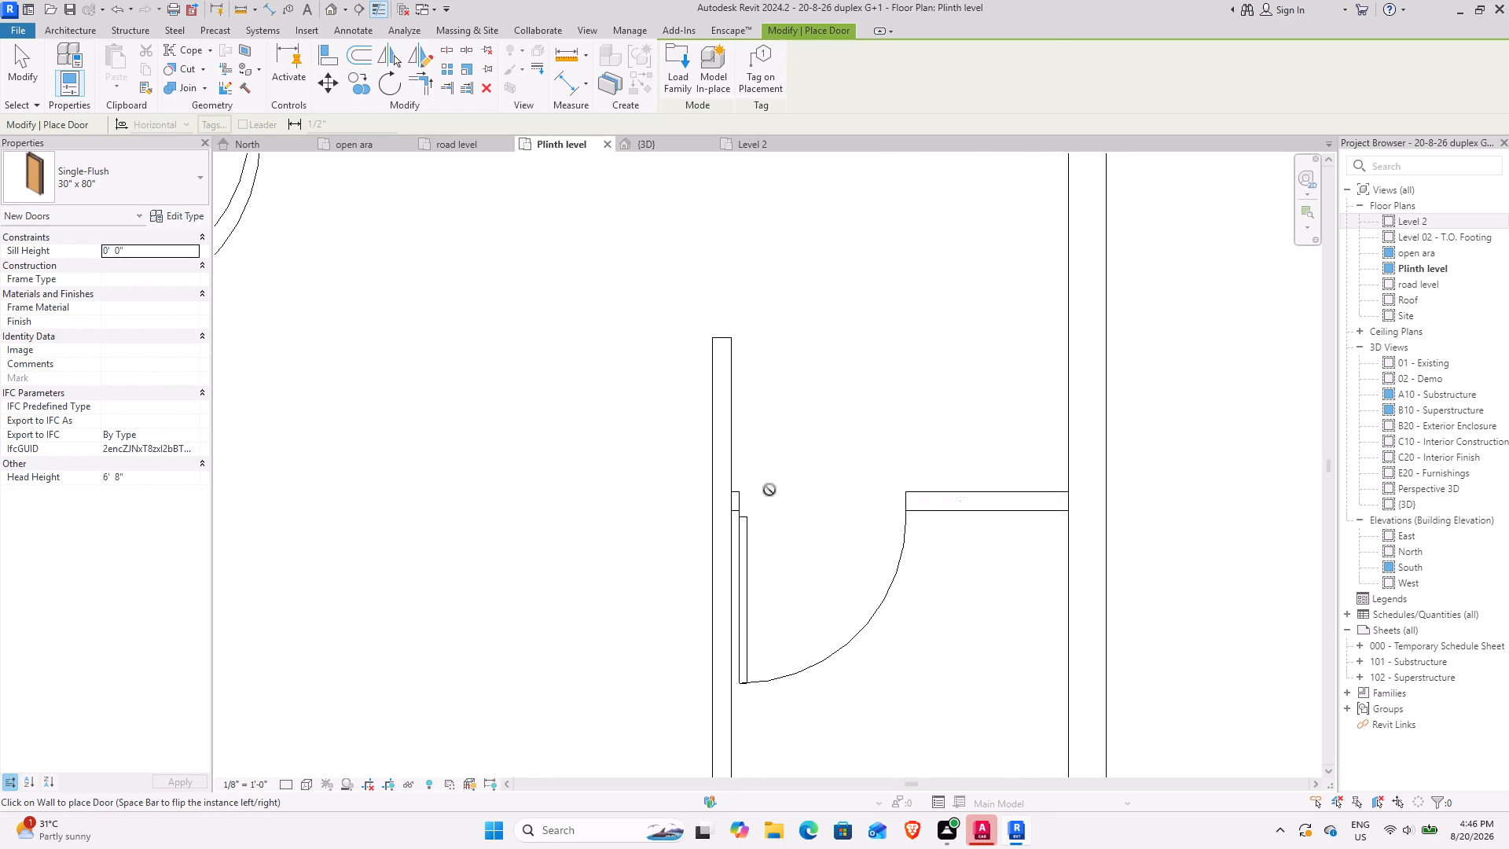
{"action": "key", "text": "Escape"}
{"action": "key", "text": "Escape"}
Draw the missing stretch of 4.5" wall across the small corner room's door opening, from the outer wall to the partition.
{"action": "left_click", "coordinate": [72, 57]}
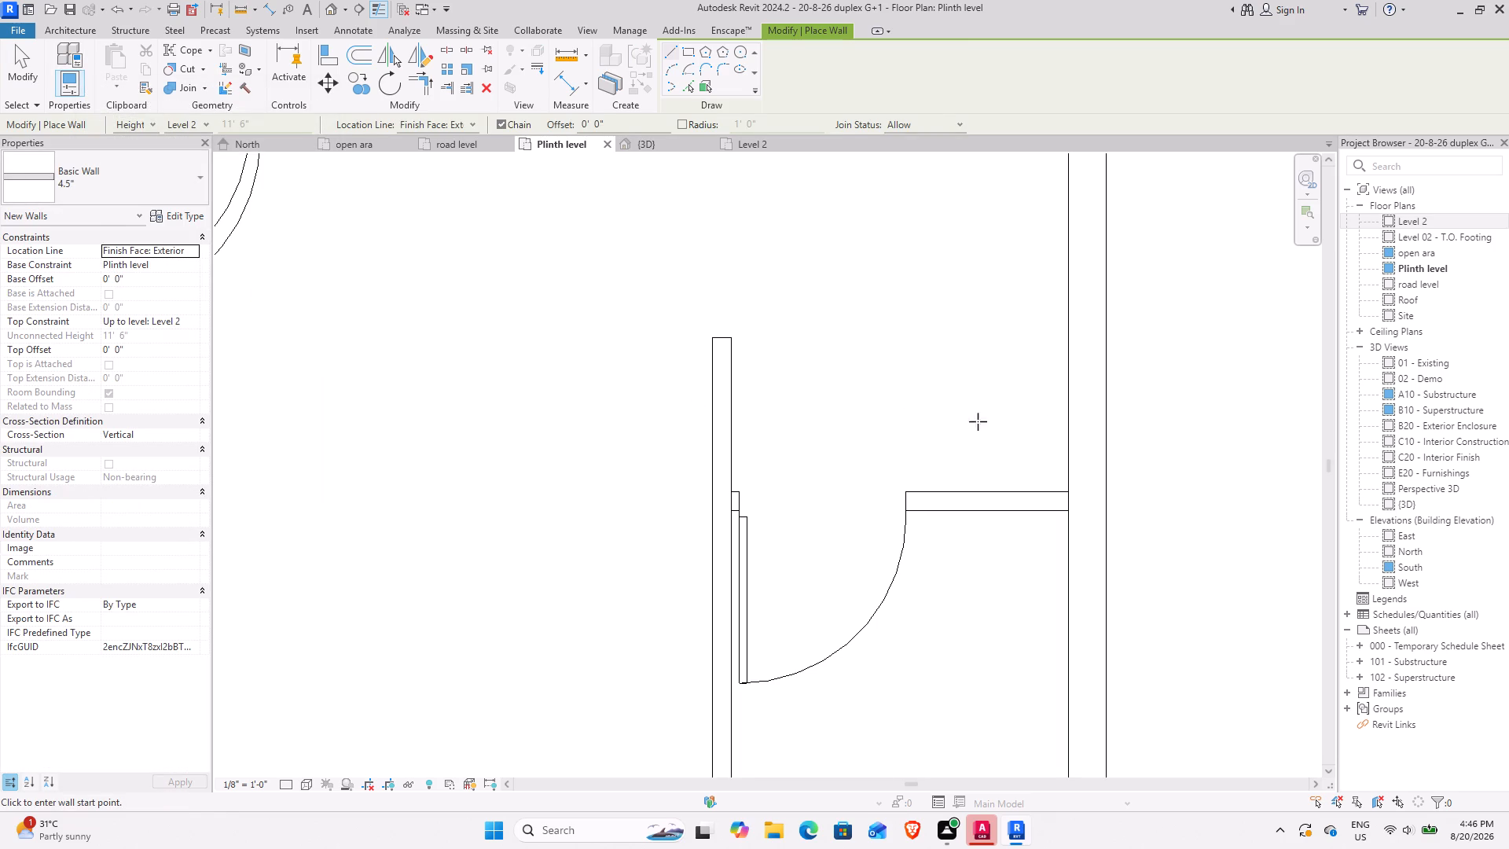
{"action": "left_click", "coordinate": [1070, 491]}
{"action": "key", "text": "space"}
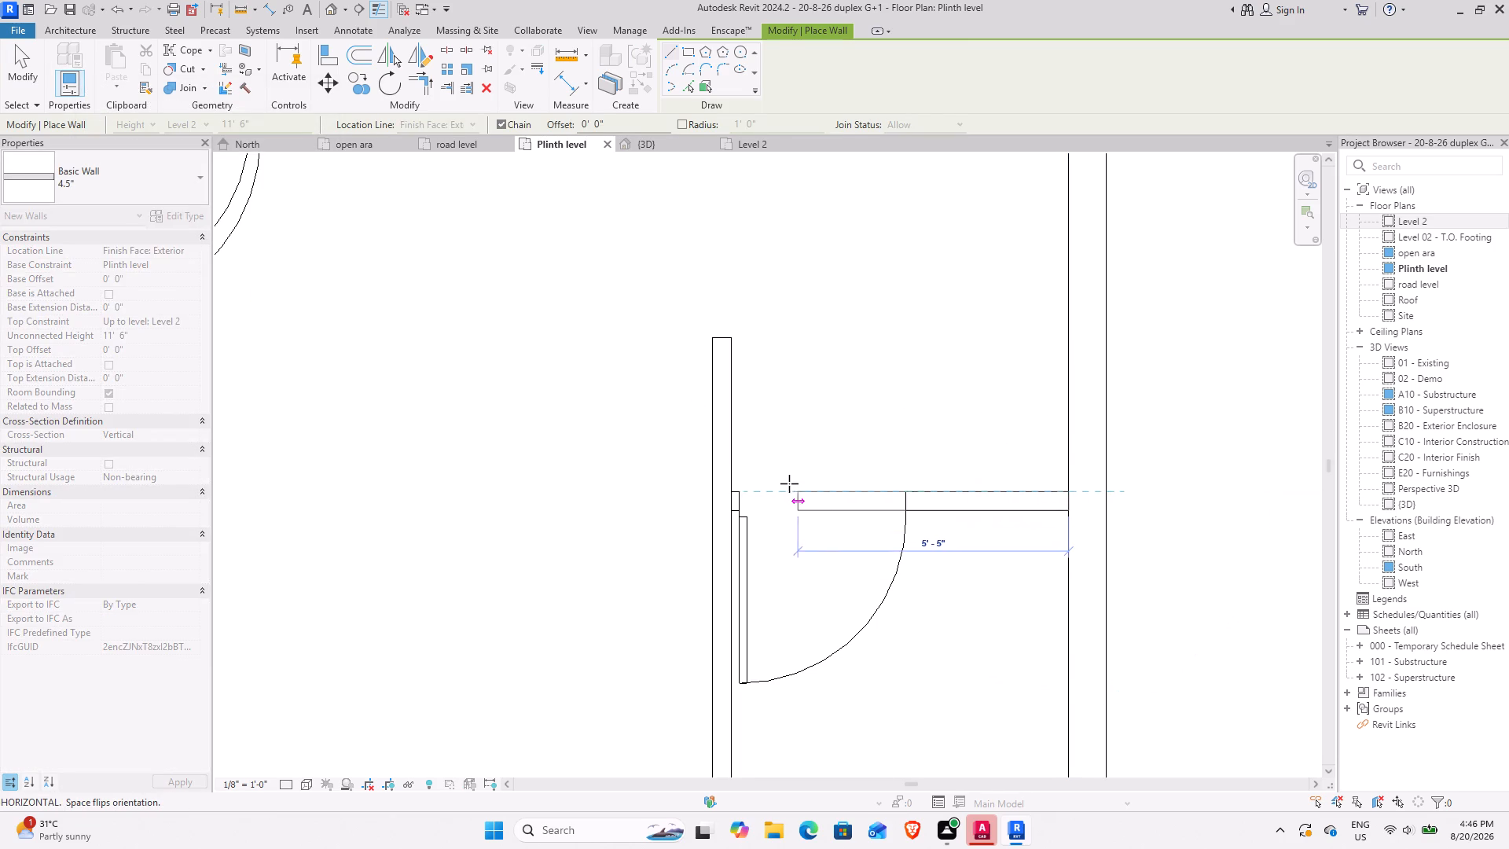
{"action": "left_click", "coordinate": [729, 488]}
{"action": "key", "text": "Escape"}
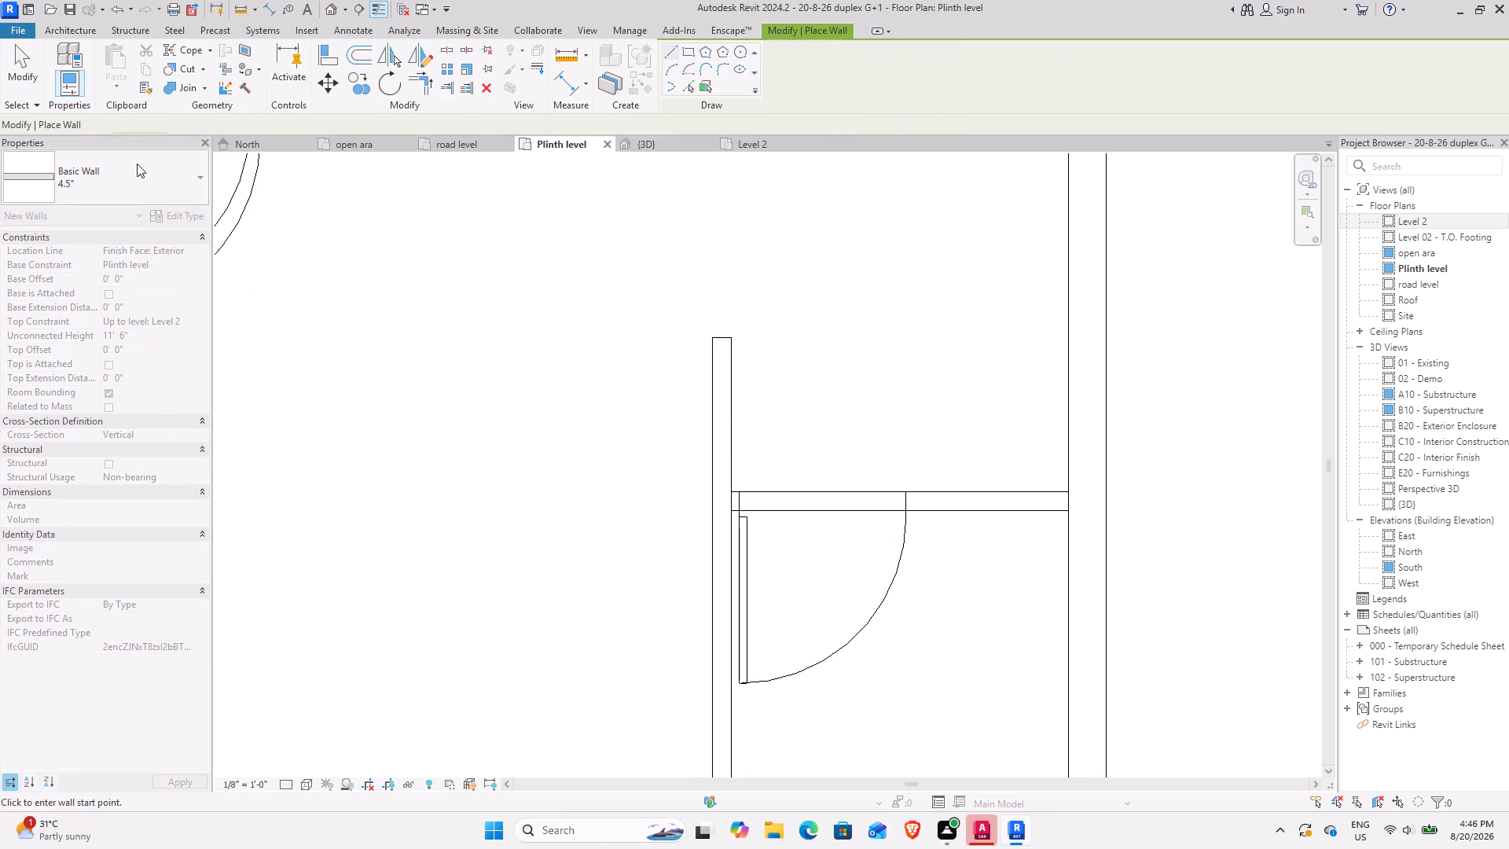
{"action": "key", "text": "Escape"}
Place a 30" x 80" Single-Flush door in the small corner room's new wall, matching the plan's swing into the room.
{"action": "left_click", "coordinate": [83, 71]}
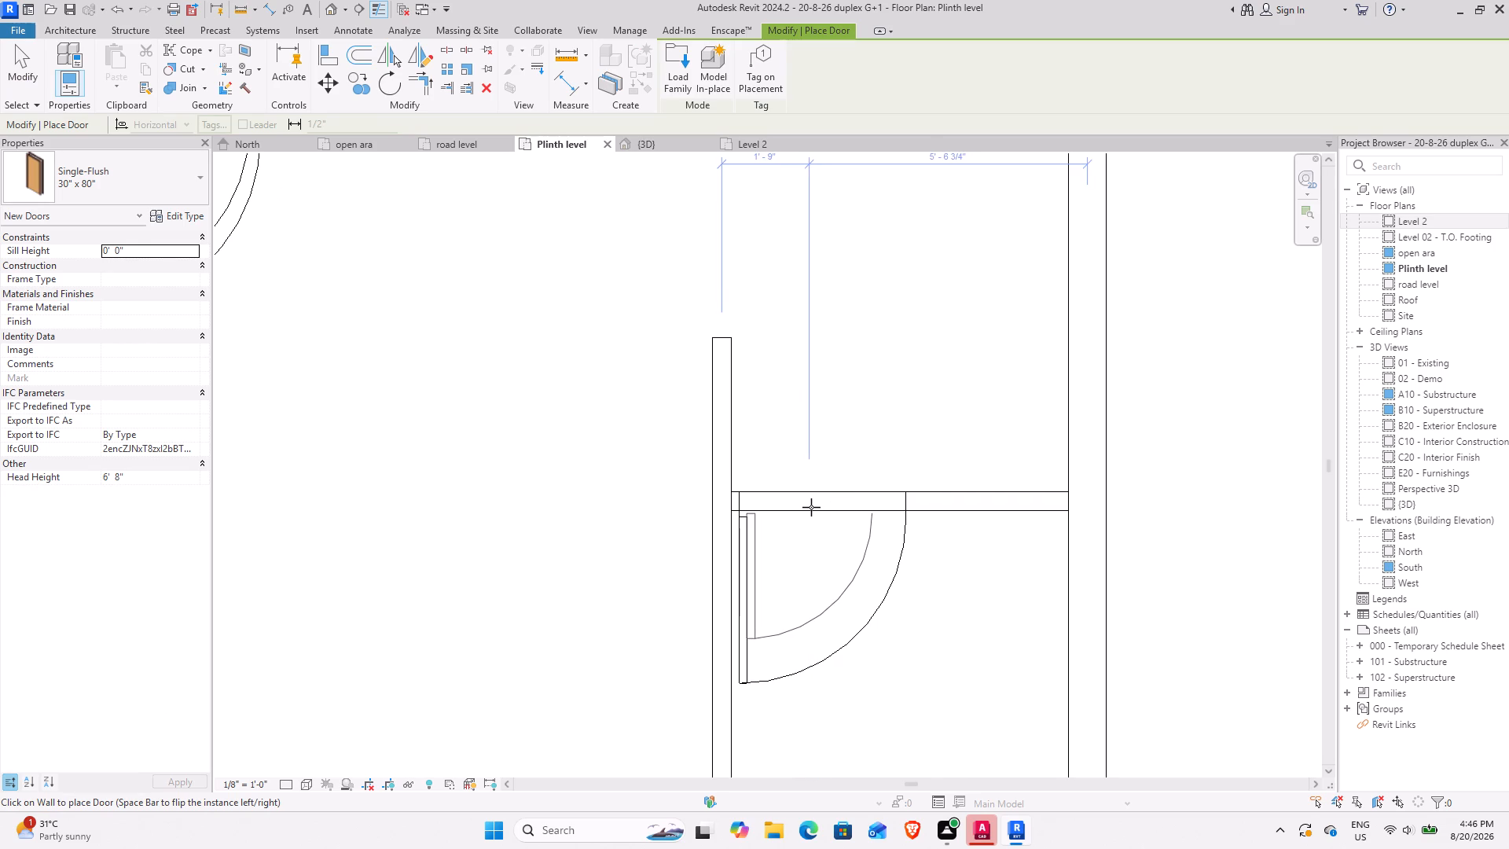
{"action": "left_click", "coordinate": [811, 507]}
{"action": "key", "text": "Escape"}
Look over the plinth-level plan for door openings that still need a door.
{"action": "scroll", "coordinate": [842, 516], "scroll_direction": "down", "scroll_amount": 4}
{"action": "scroll", "coordinate": [547, 465], "scroll_direction": "down", "scroll_amount": 4}
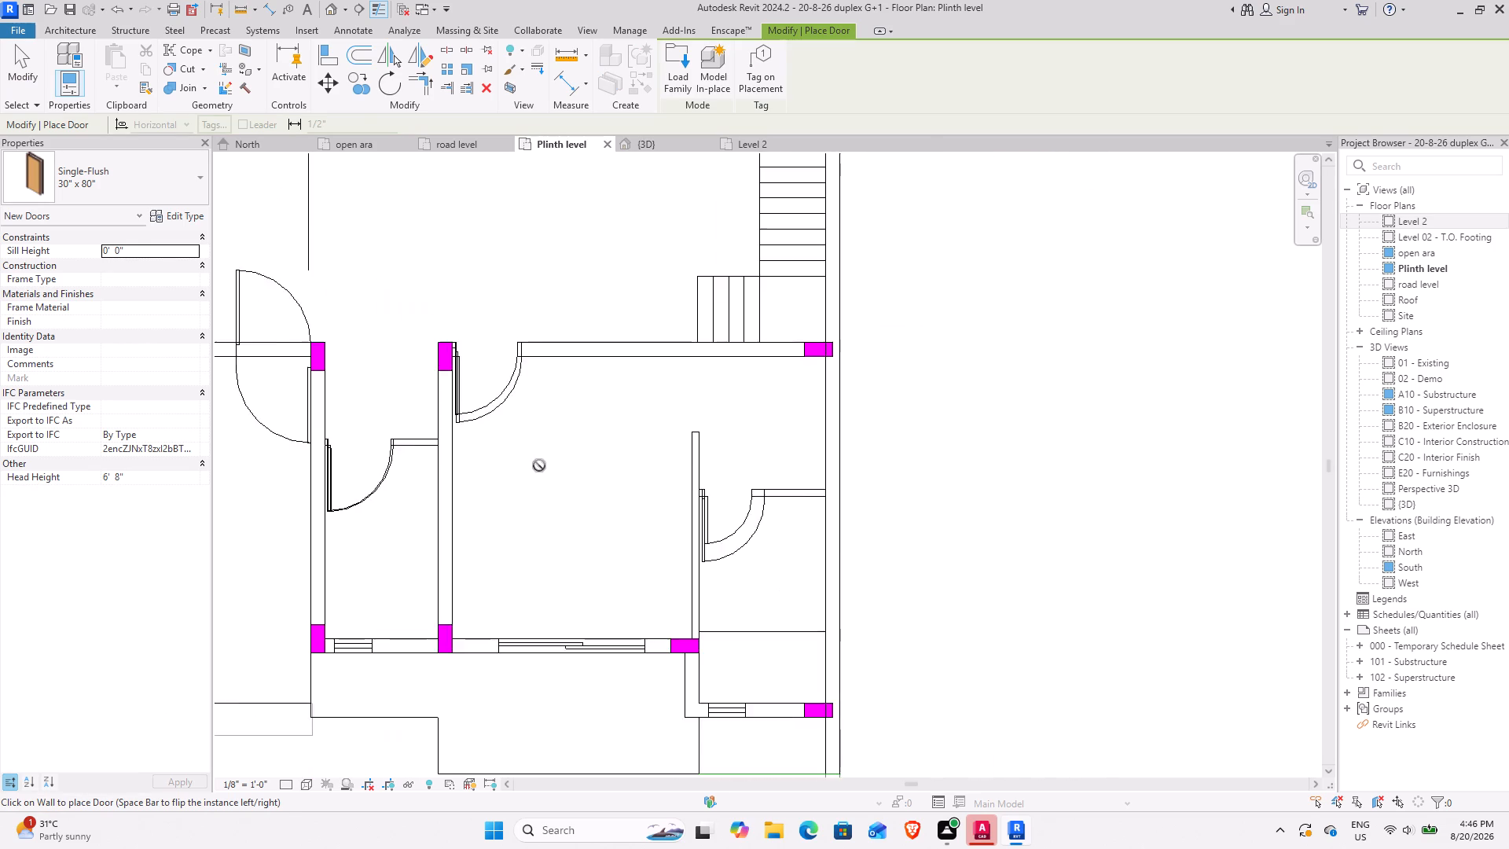
{"action": "middle_click_drag", "start_coordinate": [504, 367], "coordinate": [645, 652]}
{"action": "middle_click_drag", "start_coordinate": [473, 384], "coordinate": [758, 624]}
{"action": "middle_click_drag", "start_coordinate": [720, 623], "coordinate": [468, 380]}
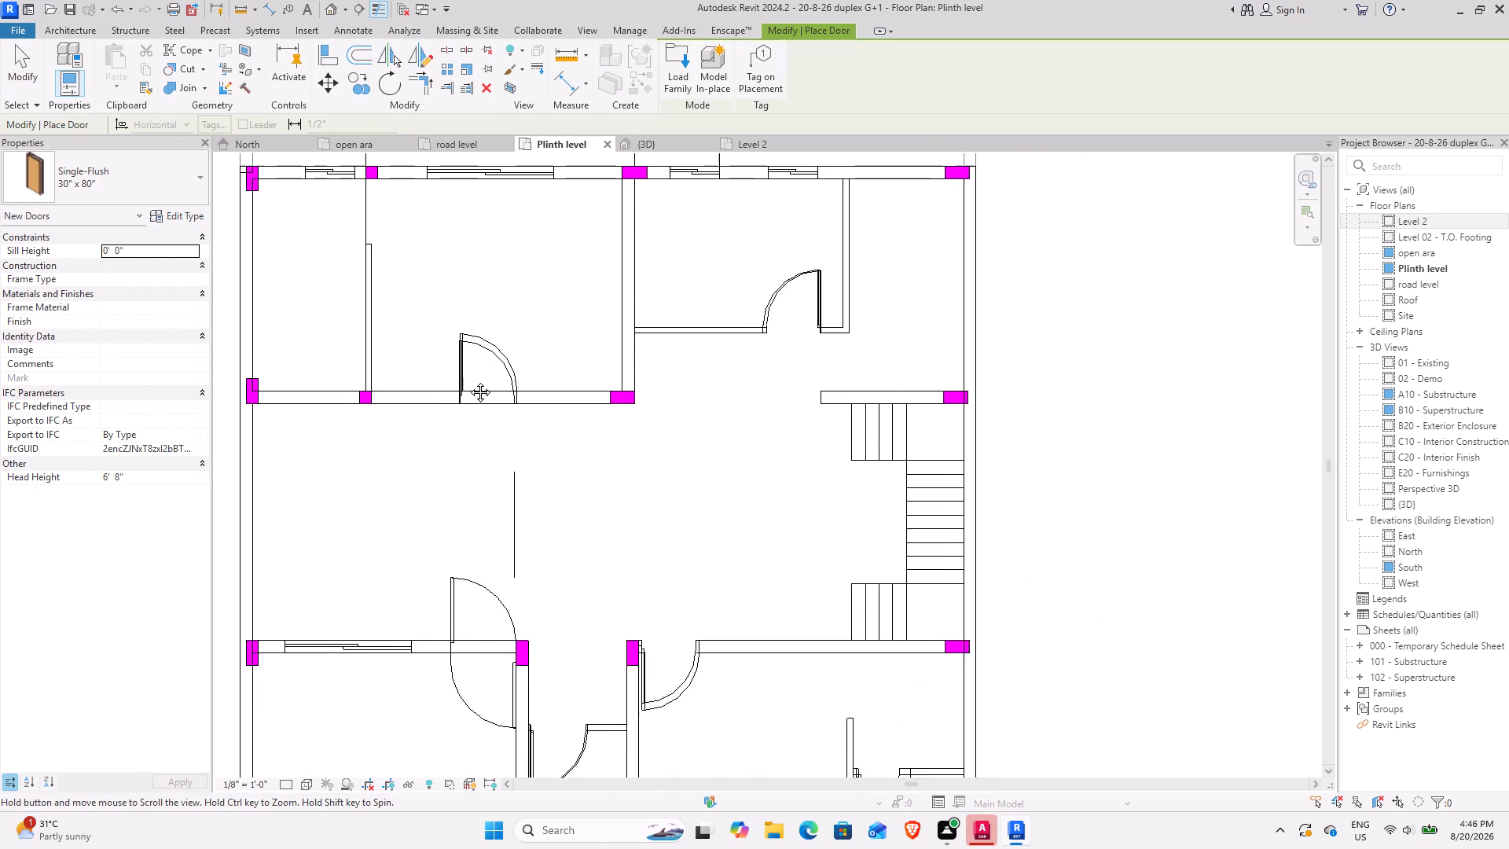
{"action": "middle_click_drag", "start_coordinate": [468, 380], "coordinate": [505, 210]}
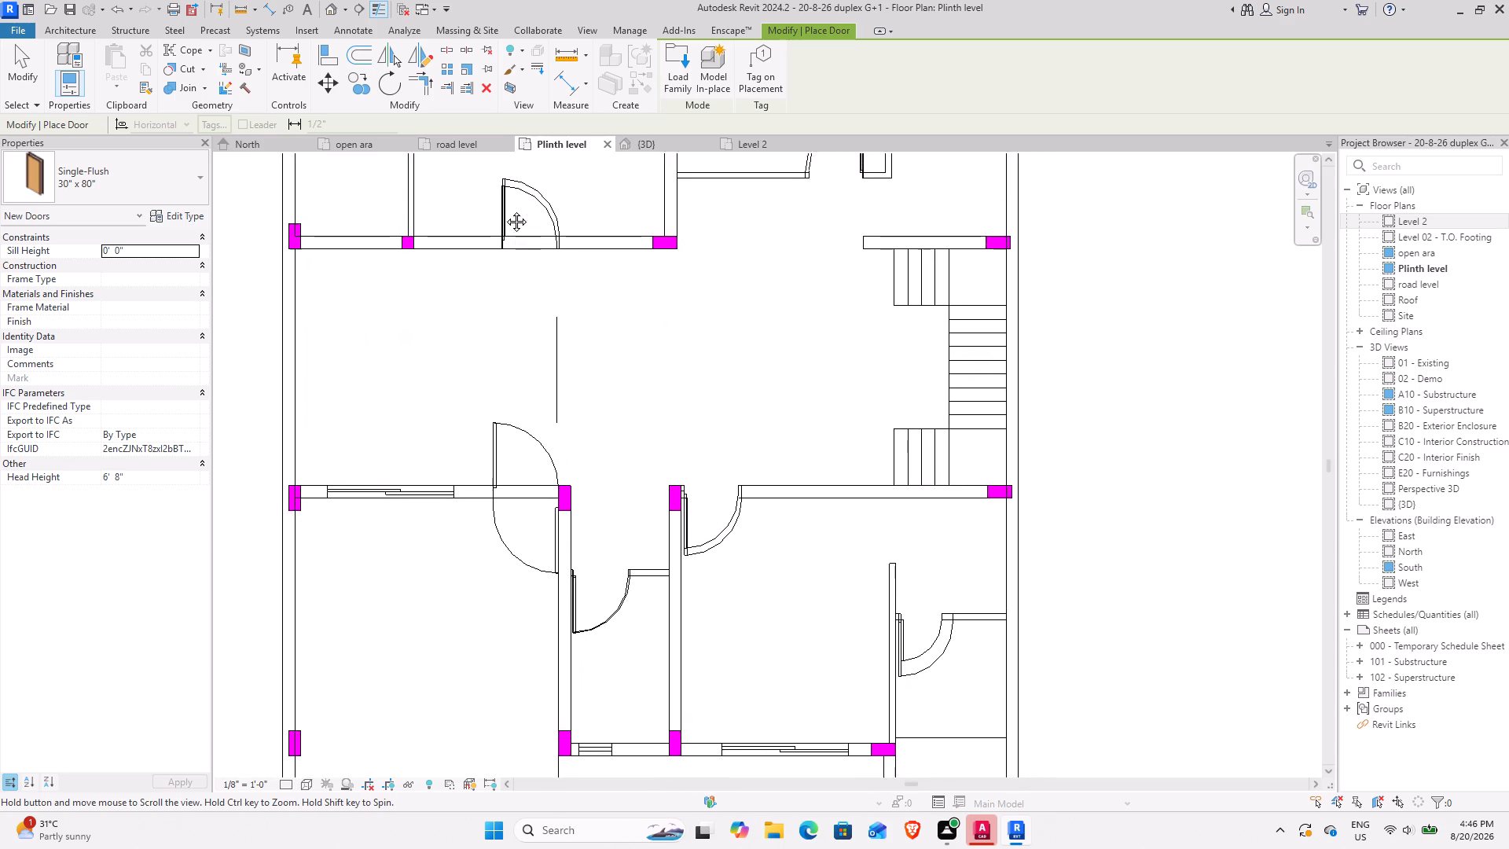
{"action": "middle_click_drag", "start_coordinate": [505, 210], "coordinate": [487, 169]}
{"action": "middle_click_drag", "start_coordinate": [606, 485], "coordinate": [600, 639]}
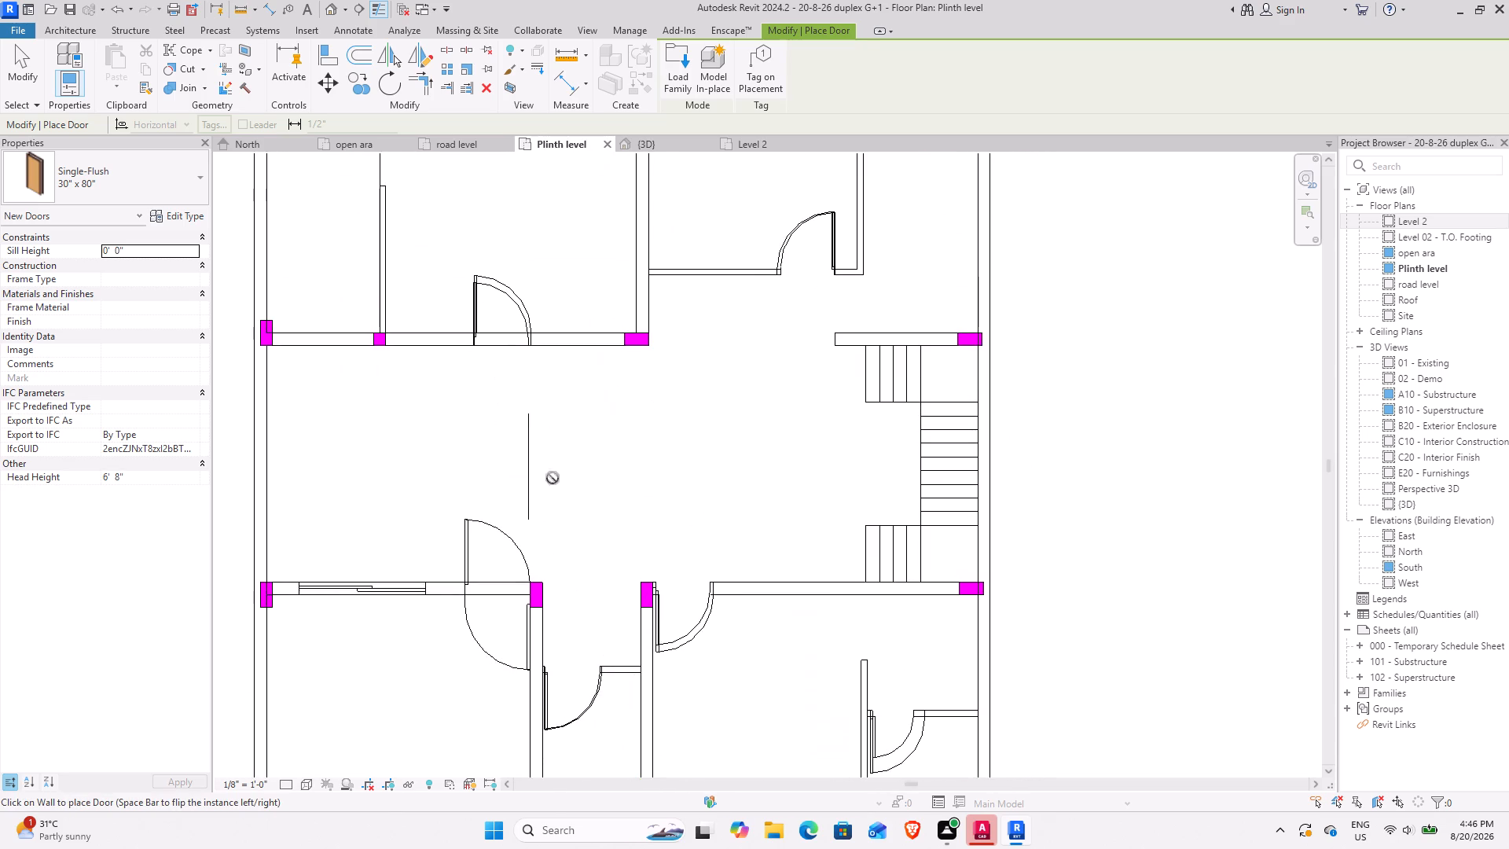
{"action": "middle_click_drag", "start_coordinate": [557, 432], "coordinate": [586, 198]}
{"action": "key", "text": "Escape"}
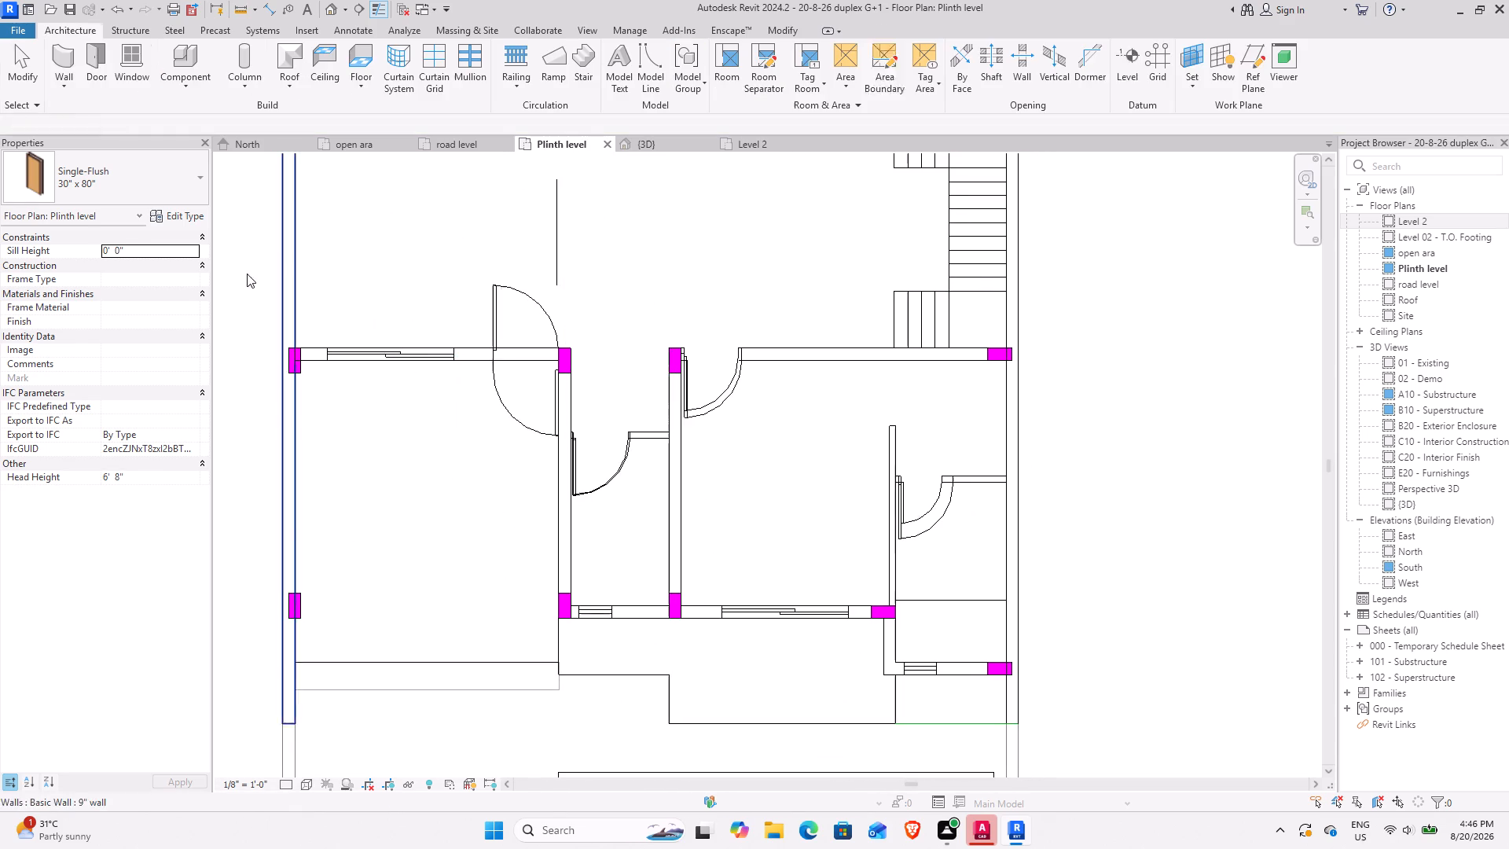
Duplicate the Single-Flush 30" x 80" door type as a new type named 48" x 80" 2.
{"action": "left_click", "coordinate": [90, 59]}
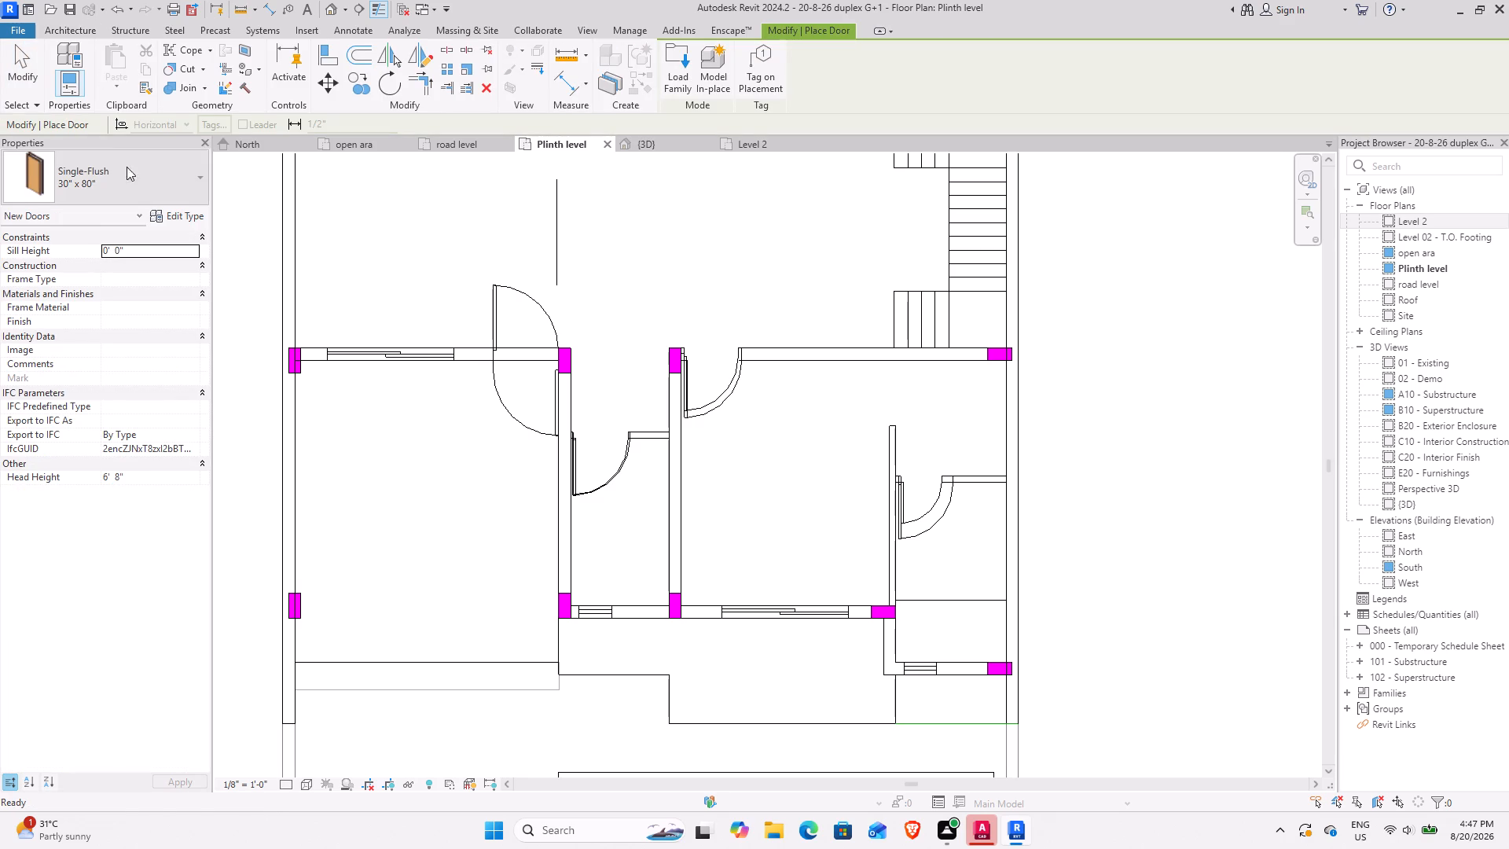
{"action": "left_click", "coordinate": [181, 207]}
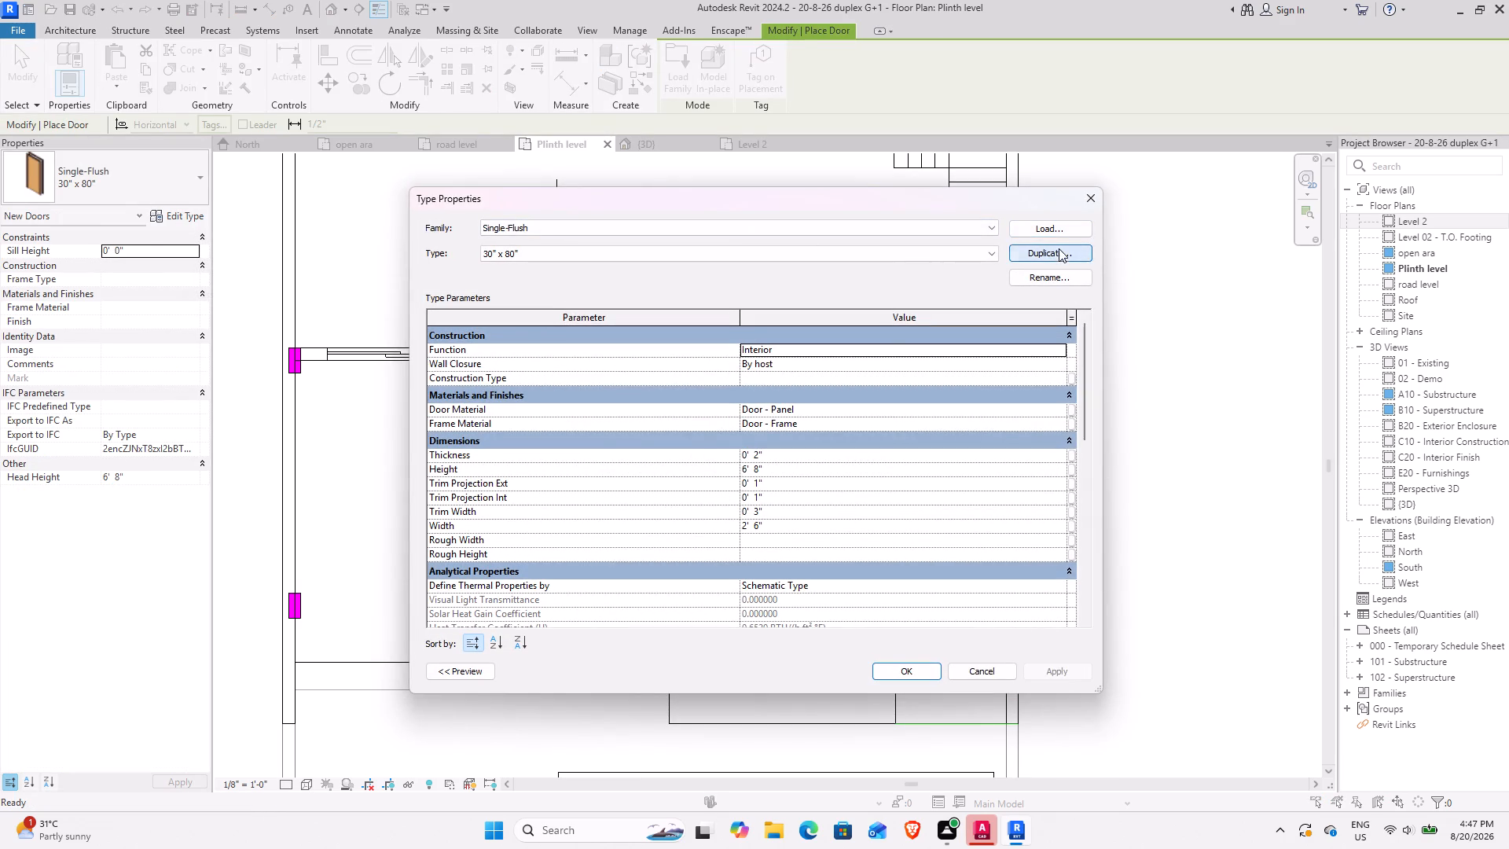
{"action": "left_click", "coordinate": [1059, 248]}
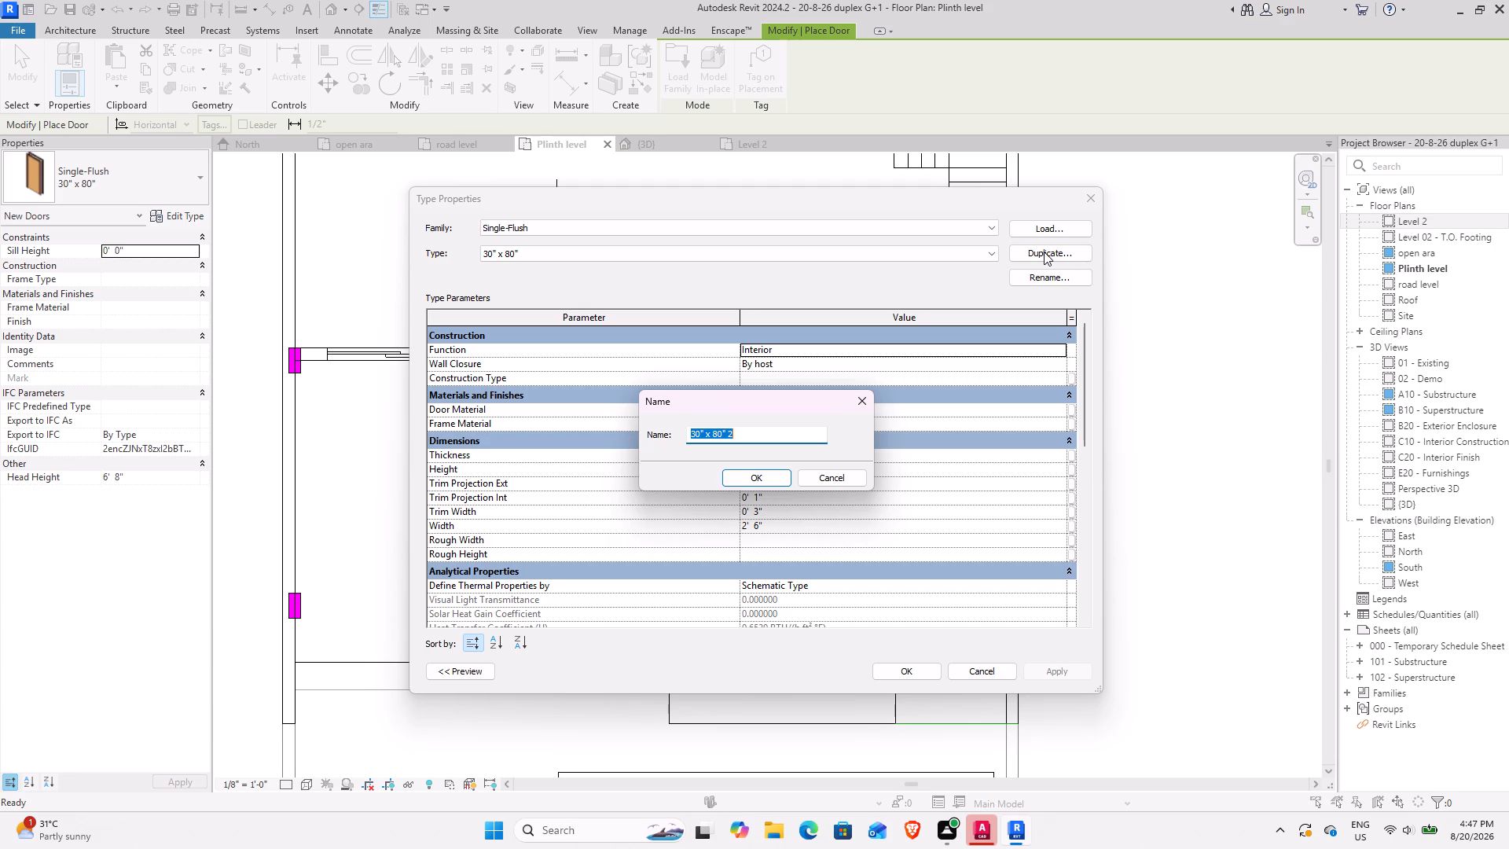
{"action": "left_click", "coordinate": [699, 434]}
{"action": "key", "text": "BackSpace"}
{"action": "key", "text": "BackSpace"}
{"action": "type", "text": "48"}
{"action": "left_click", "coordinate": [755, 476]}
Set the new 48" x 80" 2 door type's width to 48" and apply it.
{"action": "left_click", "coordinate": [765, 520]}
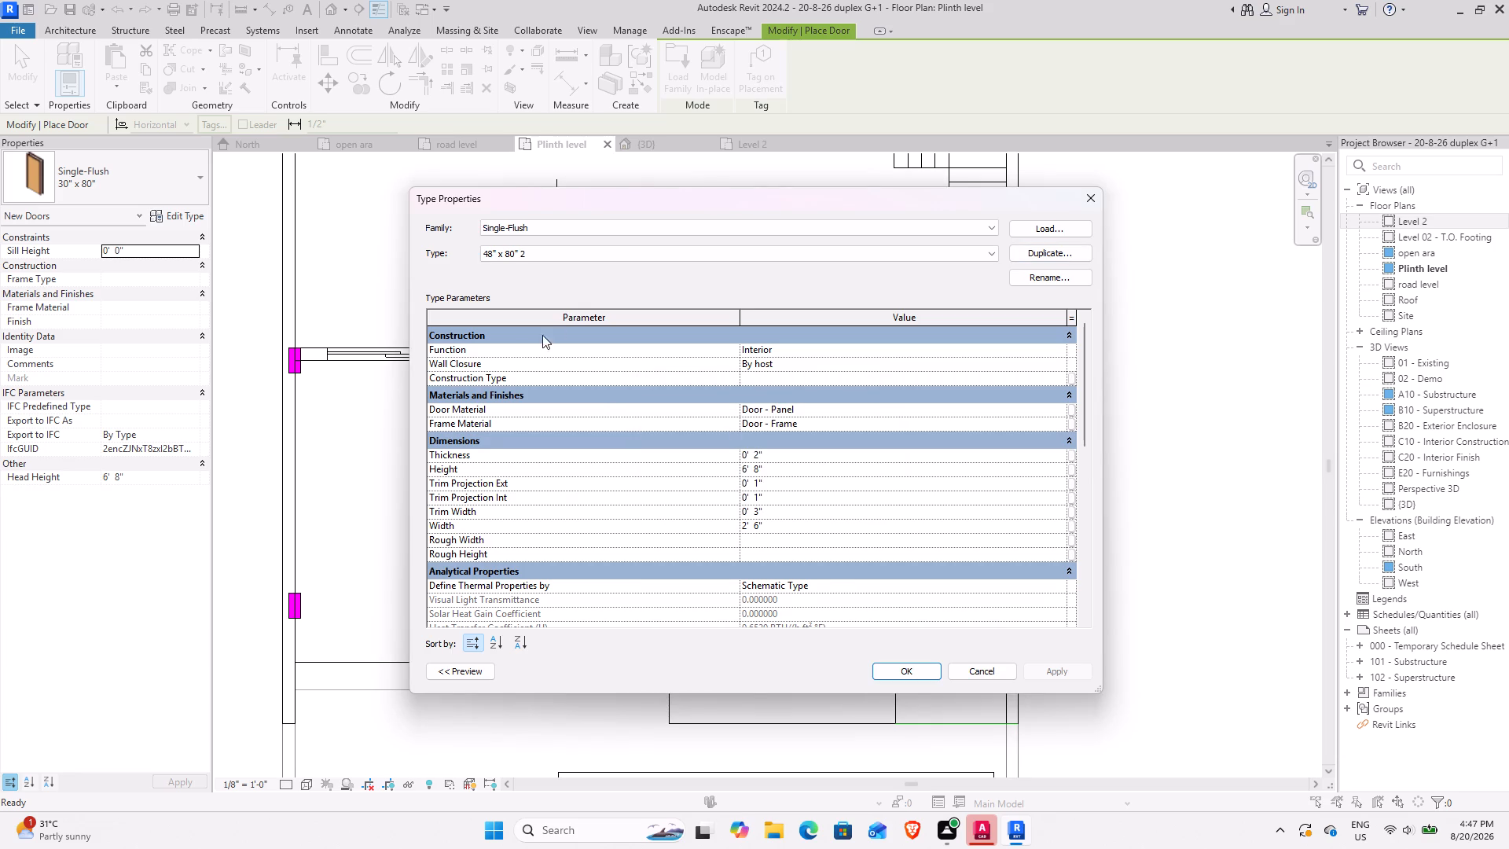
{"action": "left_click_drag", "start_coordinate": [772, 530], "coordinate": [758, 531]}
{"action": "left_click_drag", "start_coordinate": [758, 531], "coordinate": [691, 531]}
{"action": "type", "text": "48\""}
{"action": "key", "text": "Return"}
{"action": "left_click", "coordinate": [1056, 670]}
{"action": "left_click", "coordinate": [900, 671]}
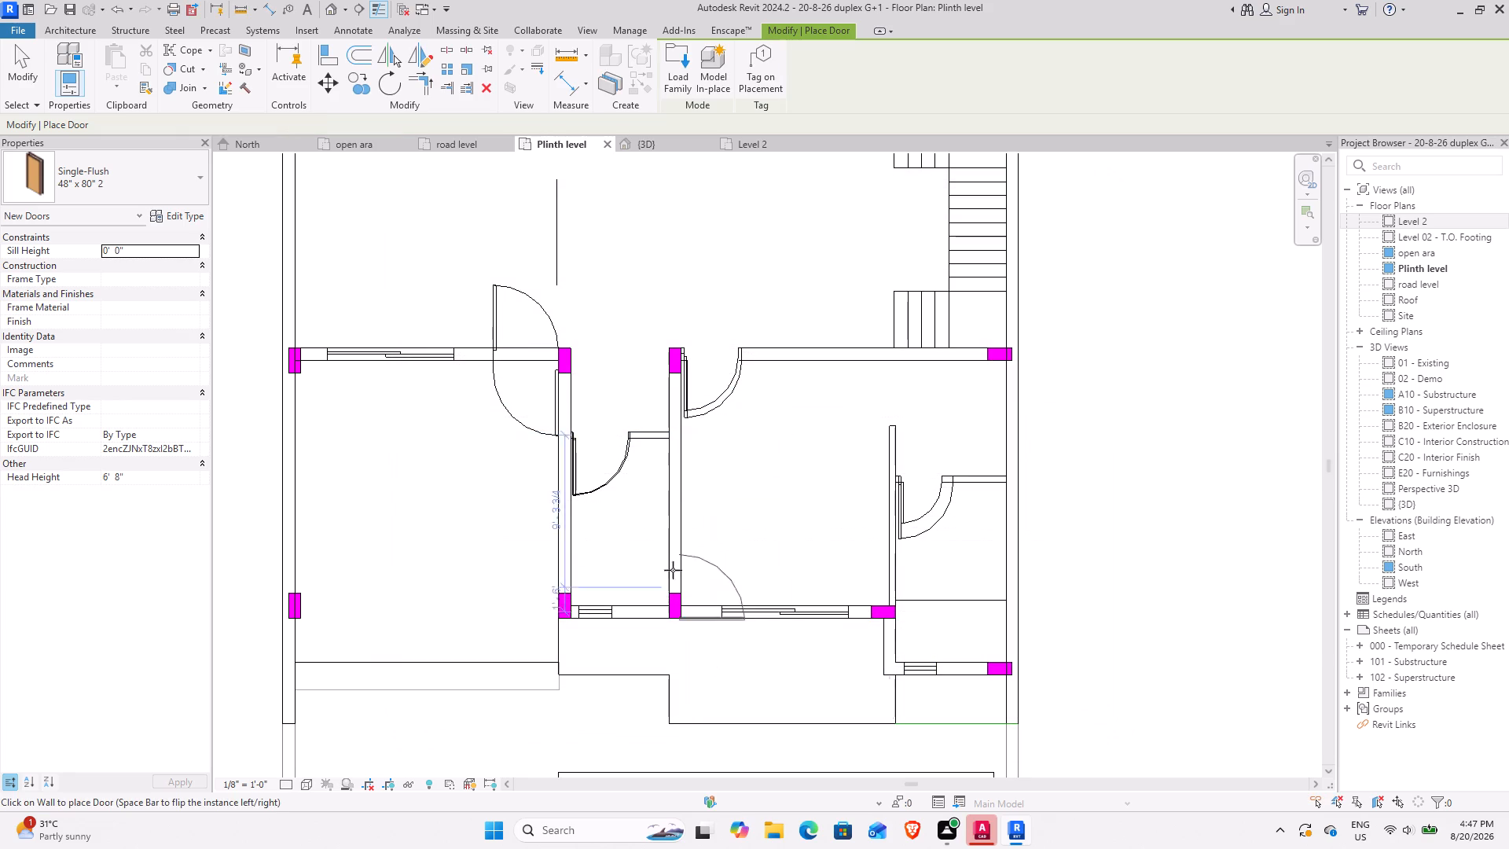
Place a 48" x 80" 2 door over the plan's double-arc opening beside the large front room's column, swinging into the hall.
{"action": "scroll", "coordinate": [521, 319], "scroll_direction": "up", "scroll_amount": 4}
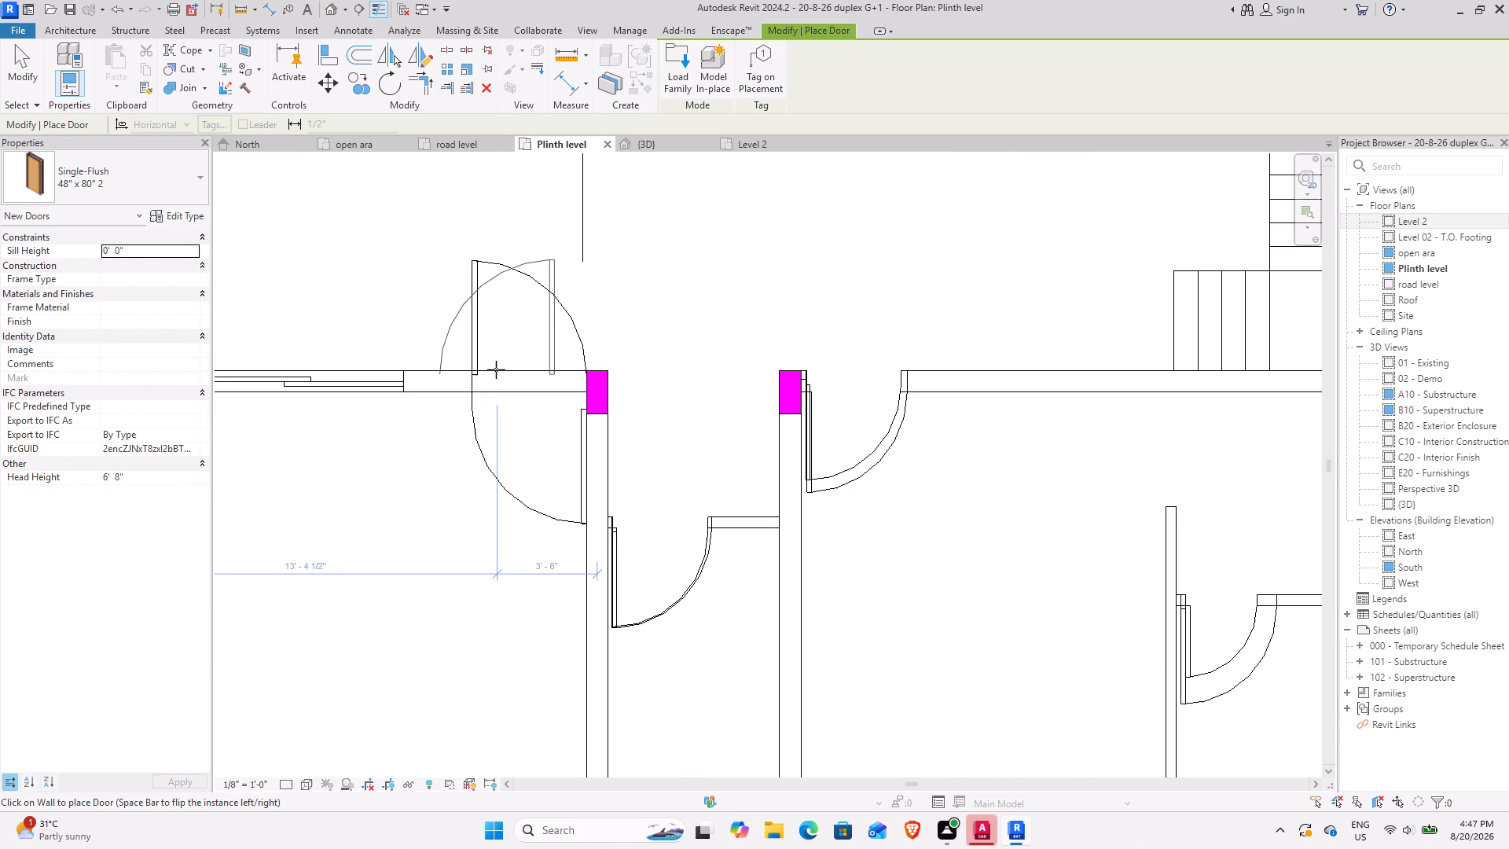
{"action": "key", "text": "space"}
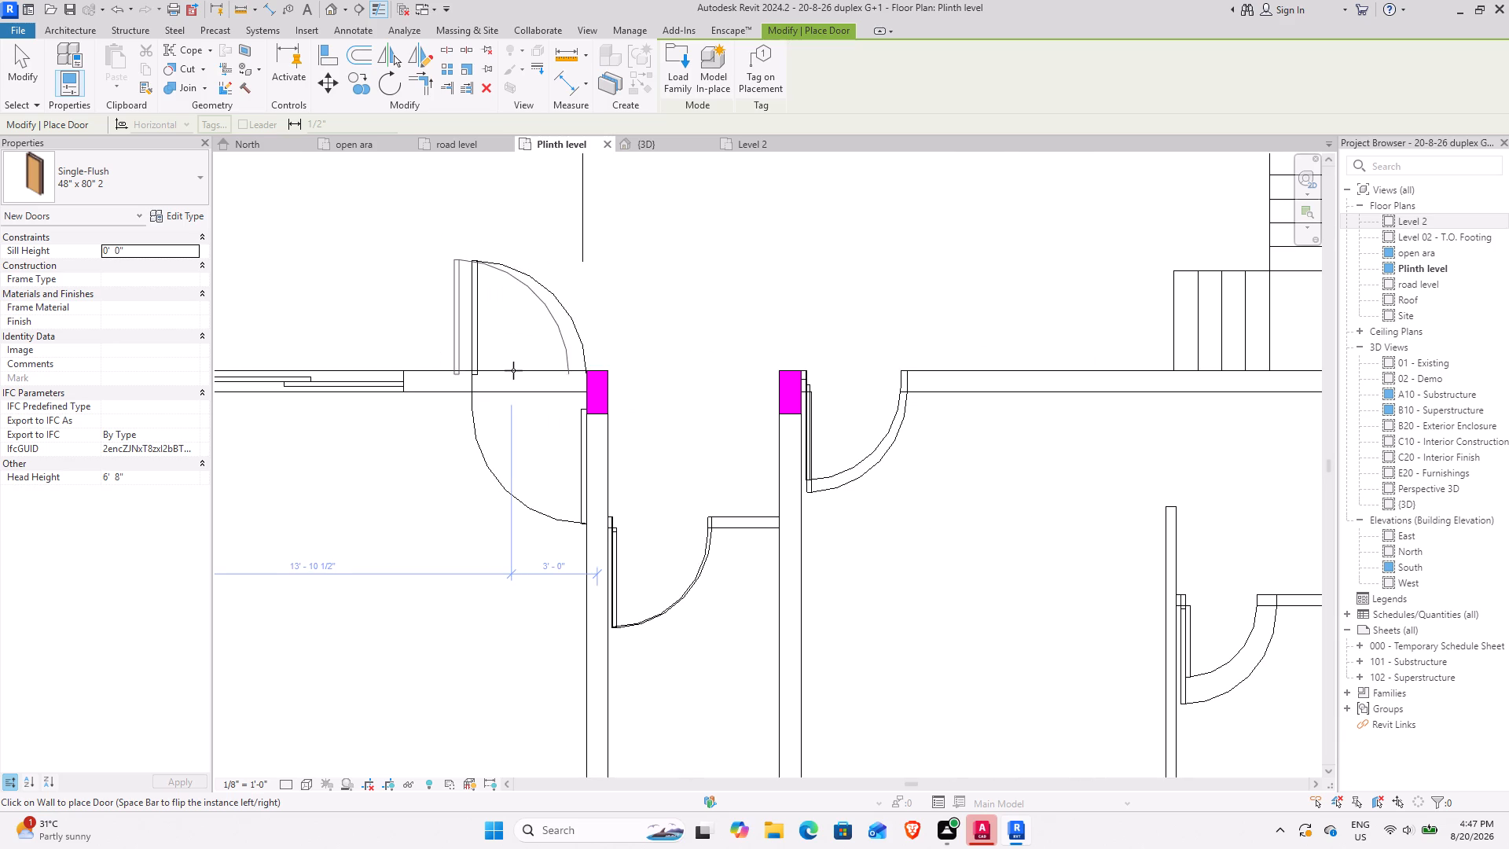
{"action": "left_click", "coordinate": [527, 366]}
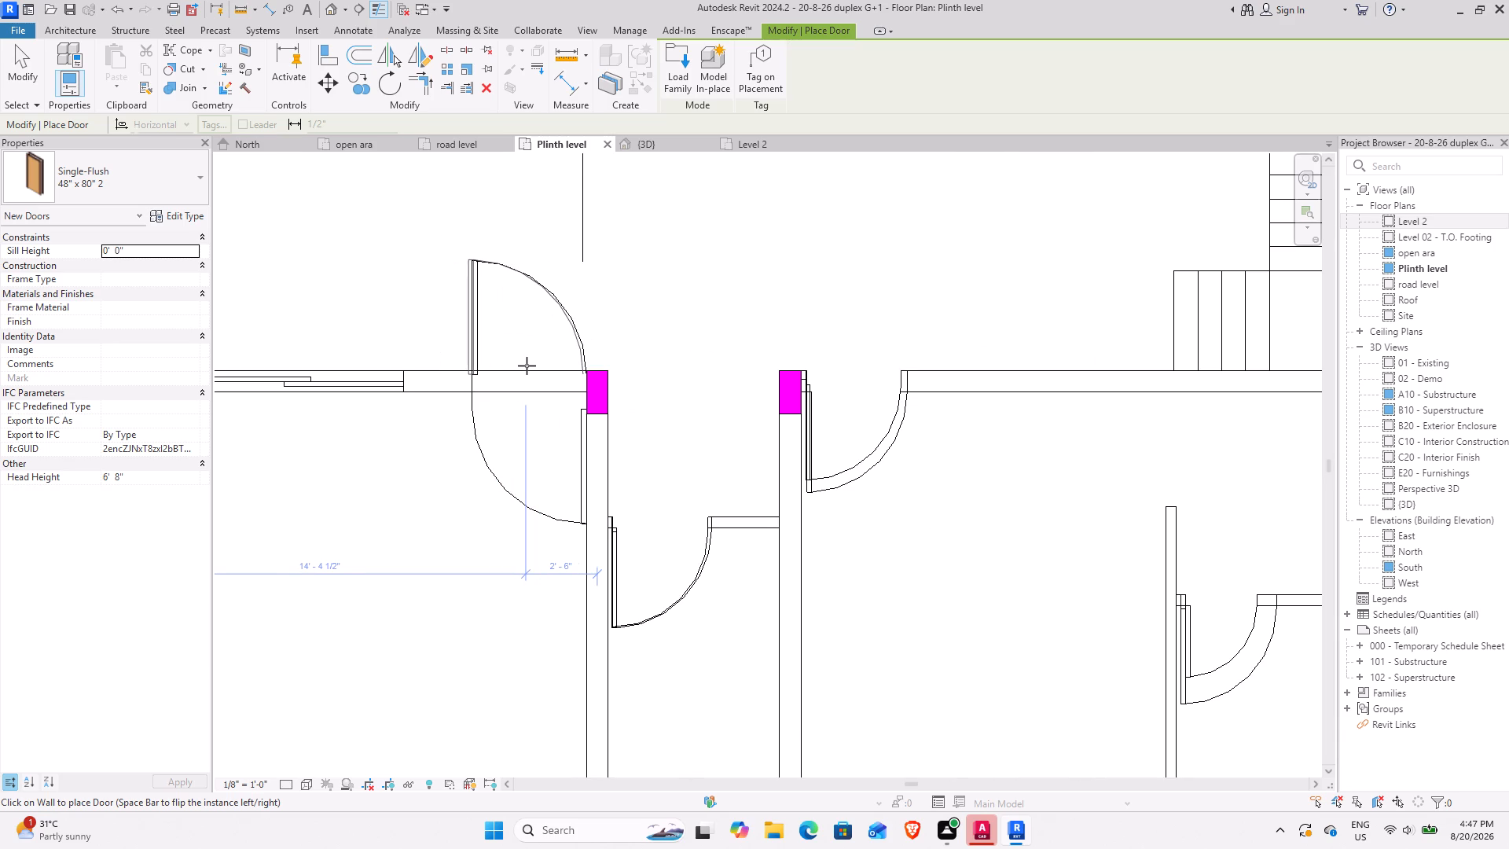
{"action": "key", "text": "Escape"}
{"action": "scroll", "coordinate": [527, 366], "scroll_direction": "down", "scroll_amount": 3}
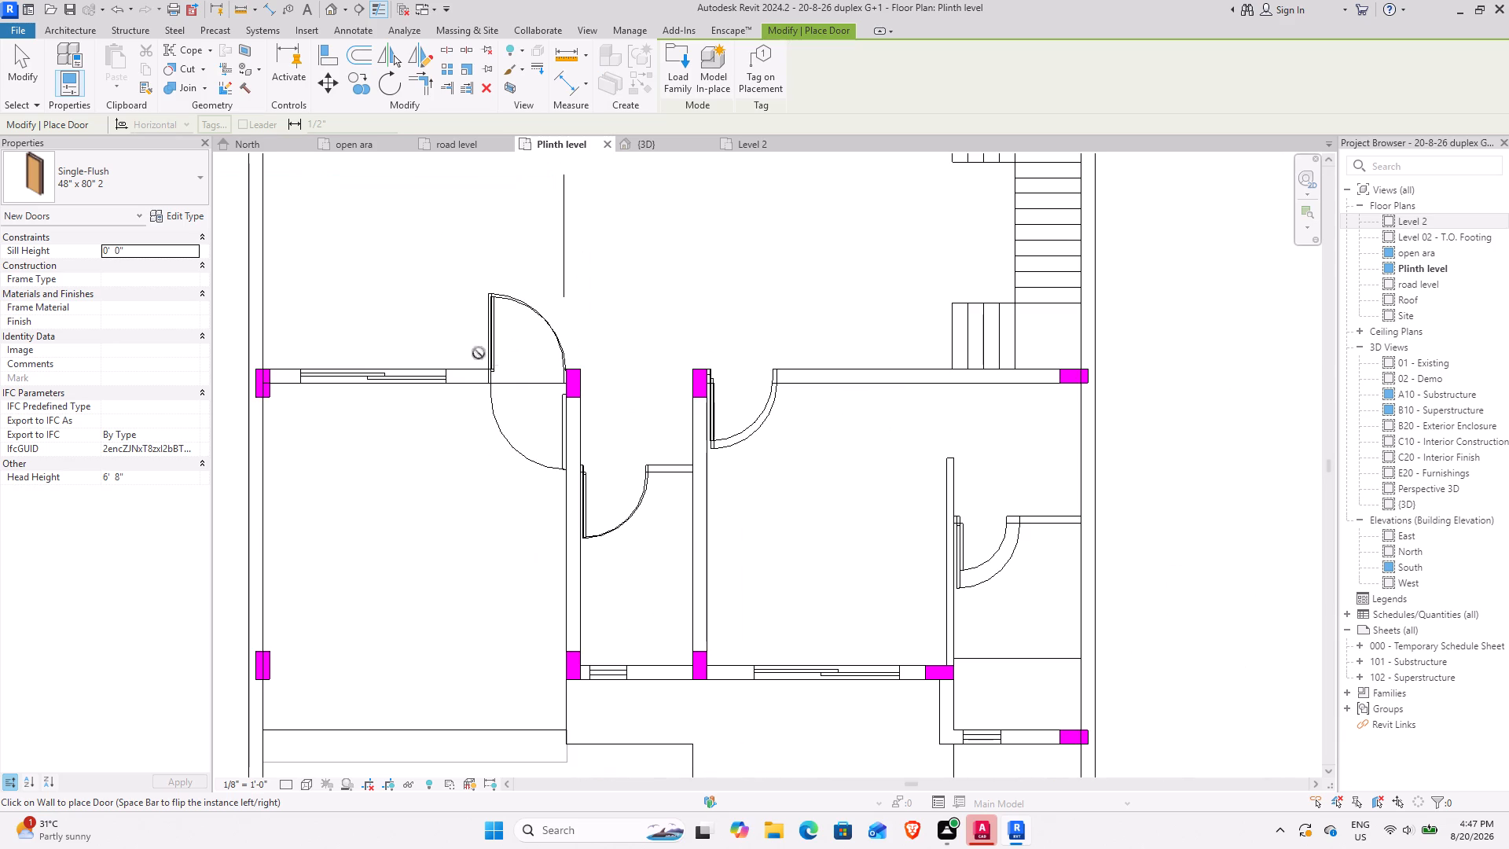
{"action": "key", "text": "Escape"}
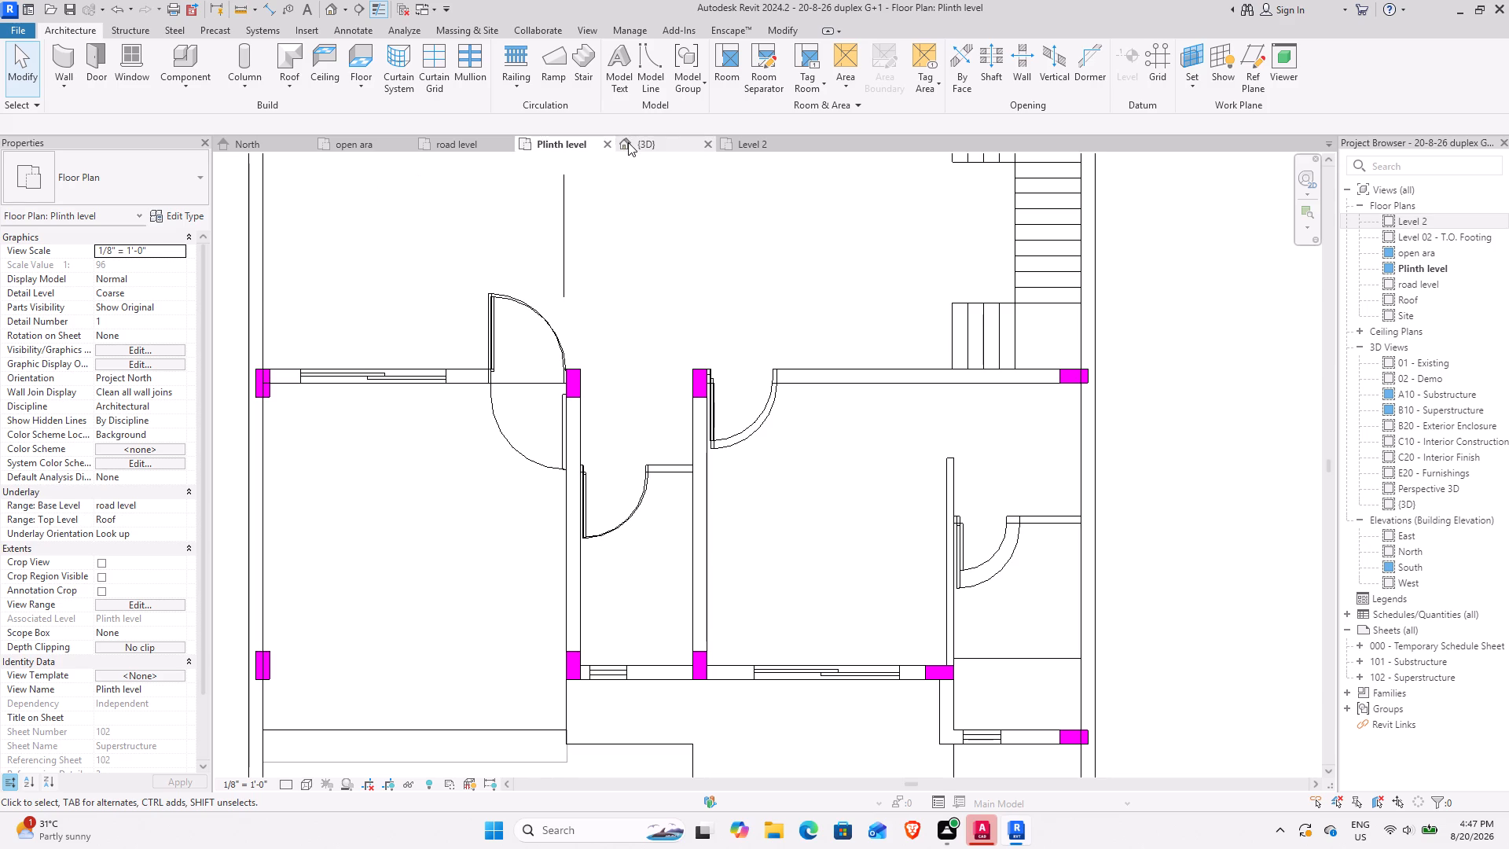
Examine the placed doors and partition walls from several angles in the 3D view.
{"action": "left_click", "coordinate": [628, 142]}
{"action": "scroll", "coordinate": [779, 549], "scroll_direction": "down", "scroll_amount": 2}
{"action": "middle_click_drag", "start_coordinate": [732, 552], "coordinate": [631, 579], "text": "shift"}
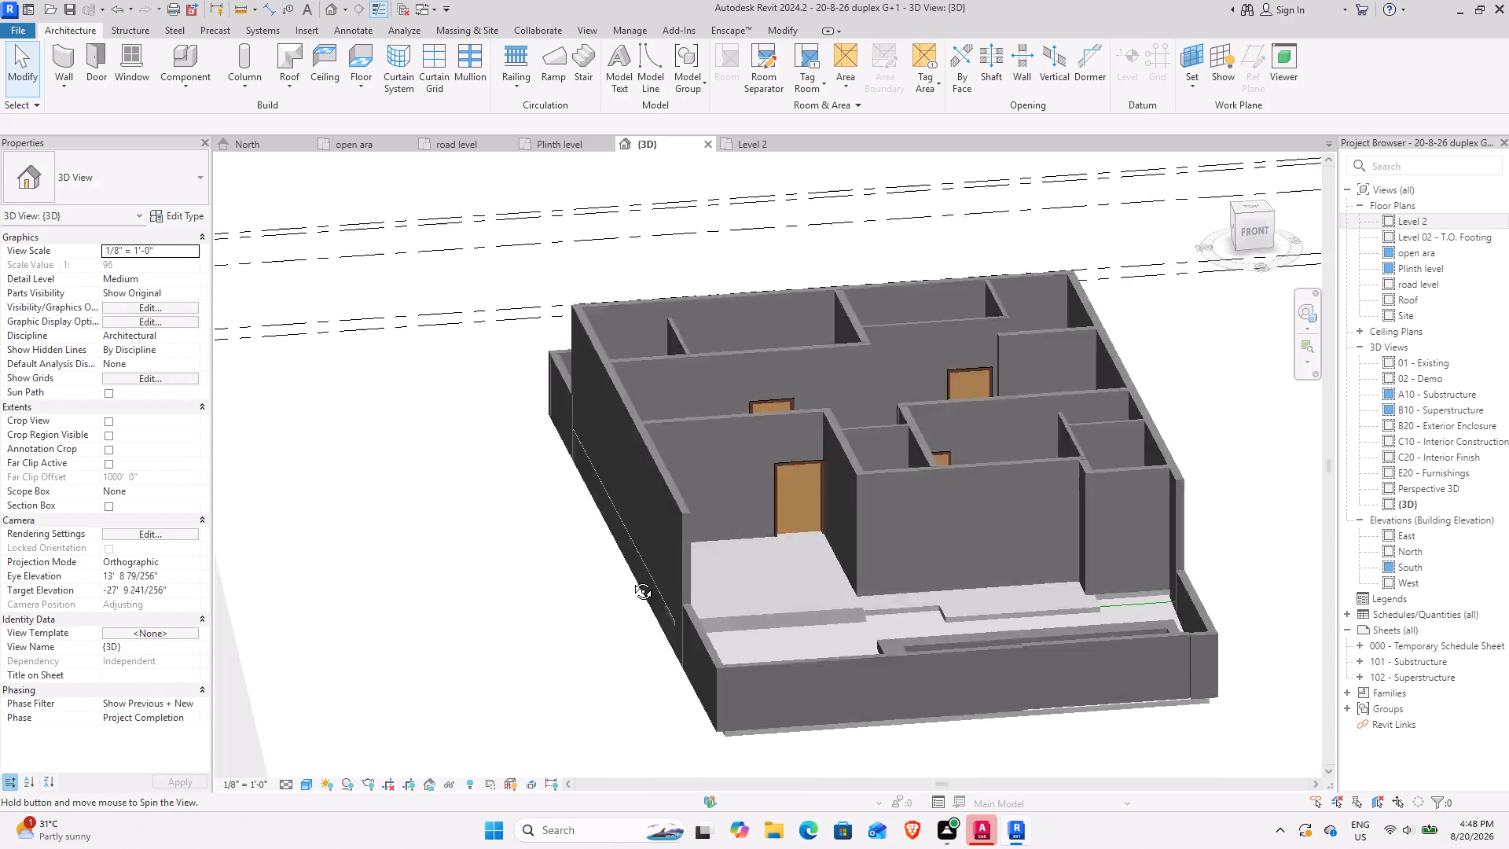
{"action": "middle_click_drag", "start_coordinate": [631, 579], "coordinate": [607, 590], "text": "shift"}
{"action": "middle_click_drag", "start_coordinate": [989, 560], "coordinate": [577, 533]}
{"action": "middle_click_drag", "start_coordinate": [527, 533], "coordinate": [490, 564], "text": "shift"}
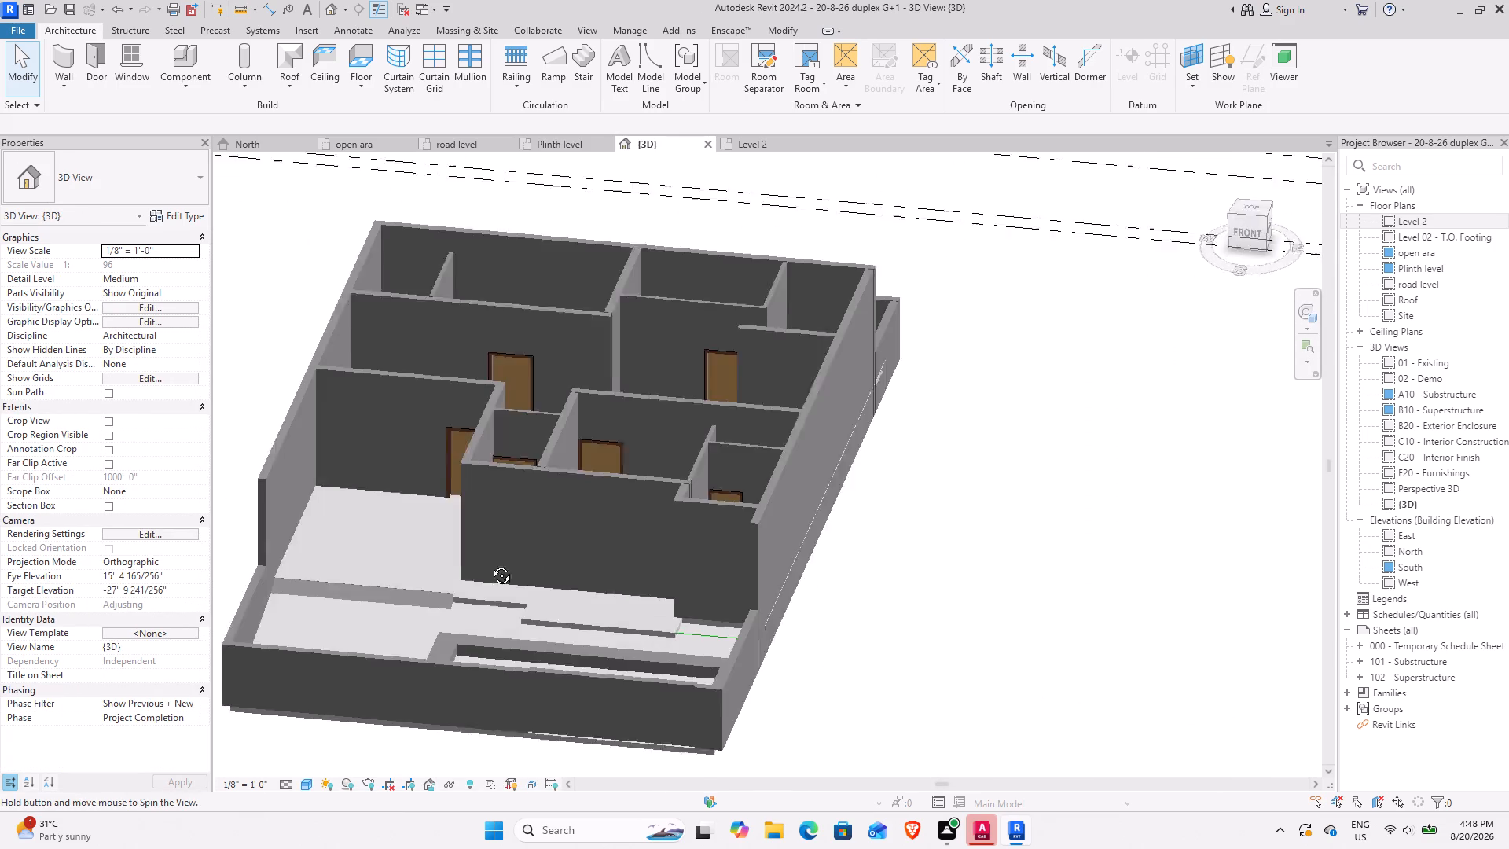
{"action": "middle_click_drag", "start_coordinate": [490, 564], "coordinate": [476, 576], "text": "shift"}
{"action": "middle_click_drag", "start_coordinate": [515, 463], "coordinate": [592, 601]}
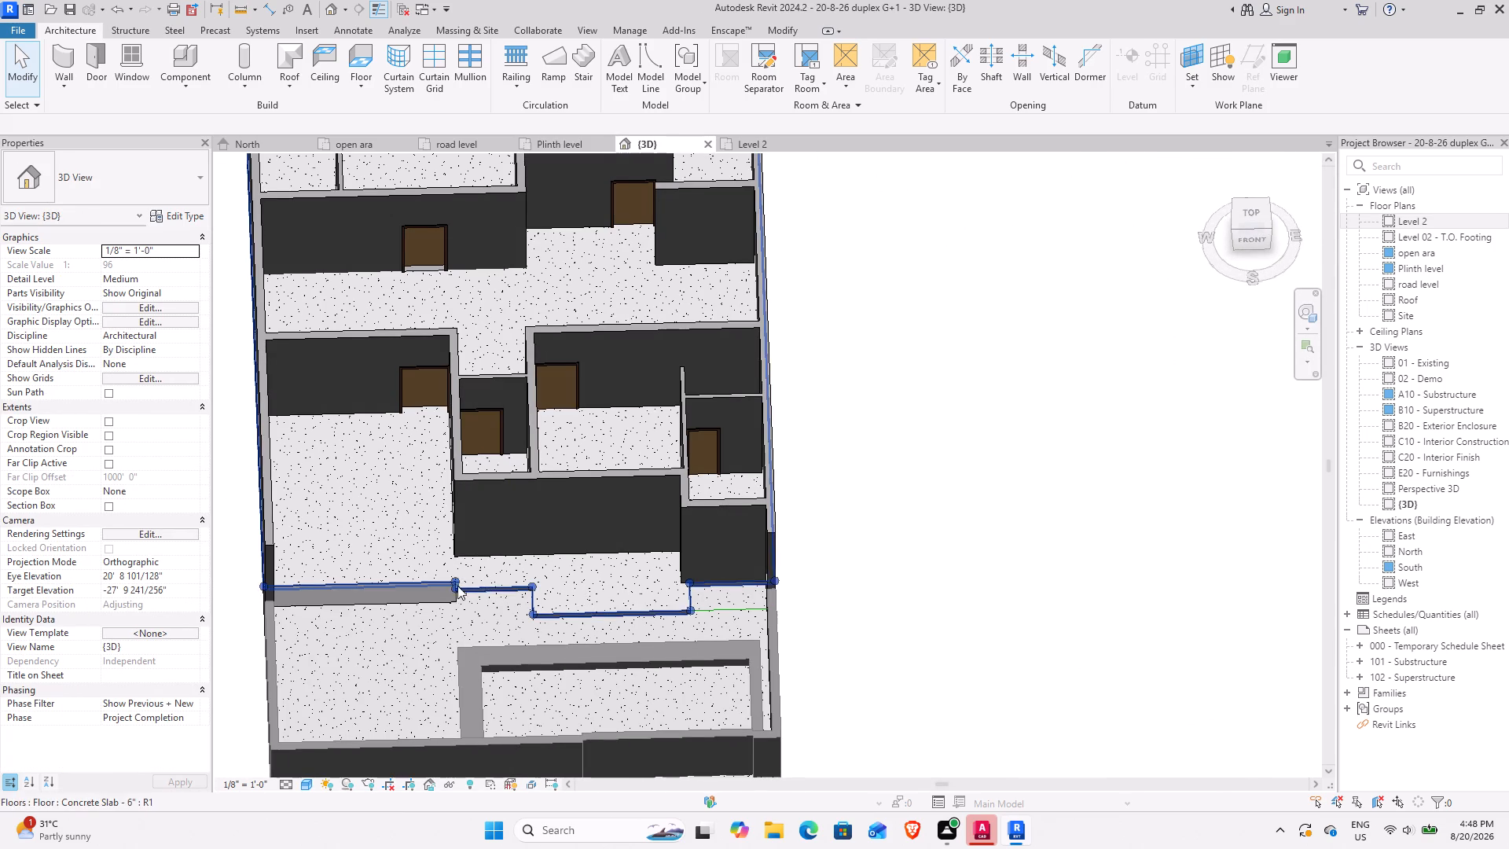
{"action": "middle_click_drag", "start_coordinate": [494, 580], "coordinate": [439, 579], "text": "shift"}
{"action": "middle_click_drag", "start_coordinate": [505, 461], "coordinate": [469, 584]}
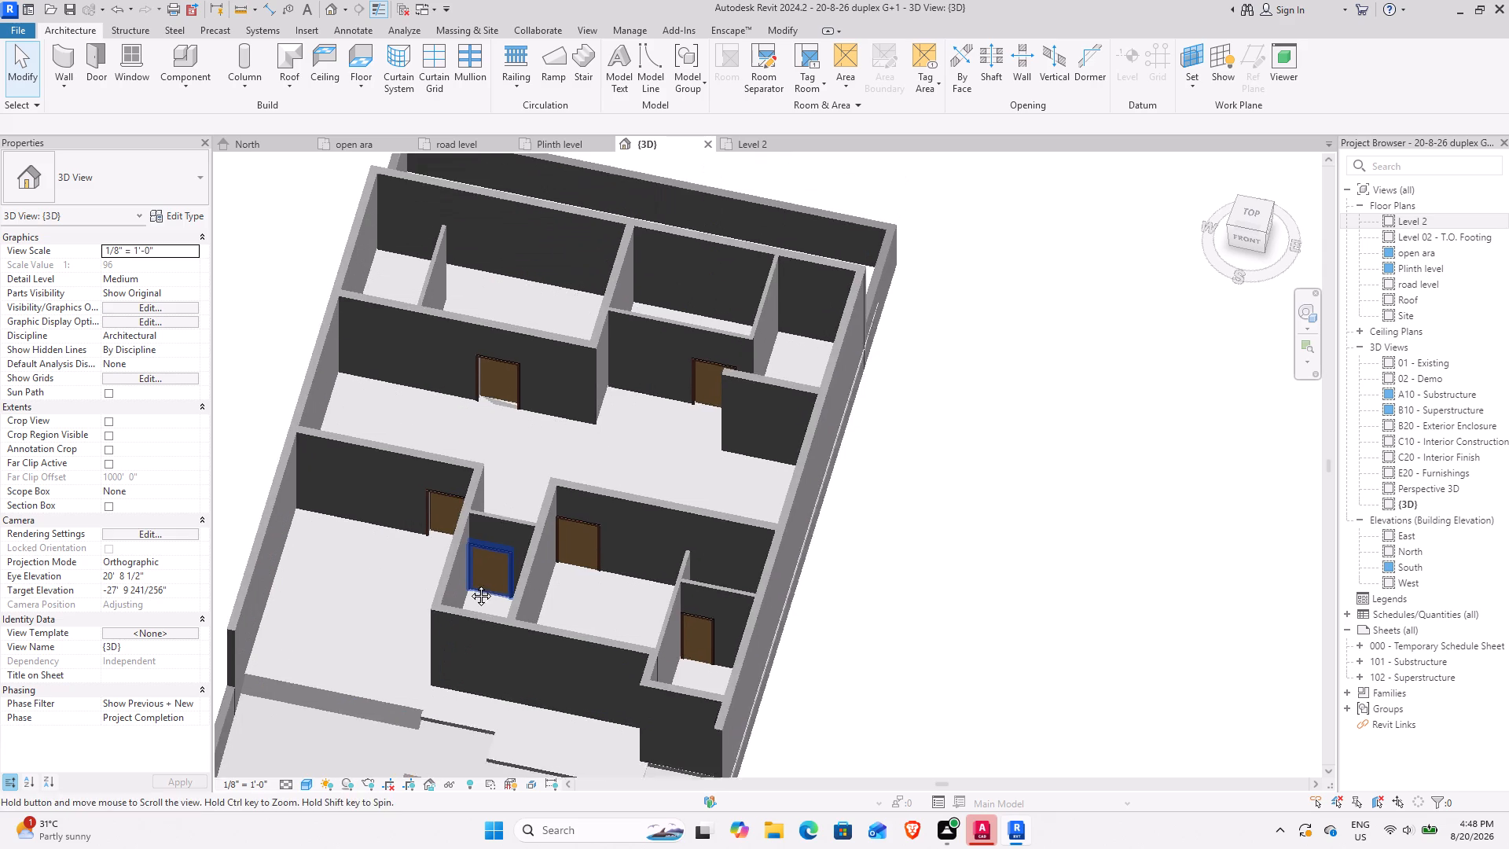
{"action": "middle_click_drag", "start_coordinate": [469, 584], "coordinate": [468, 595]}
{"action": "middle_click_drag", "start_coordinate": [501, 464], "coordinate": [539, 617]}
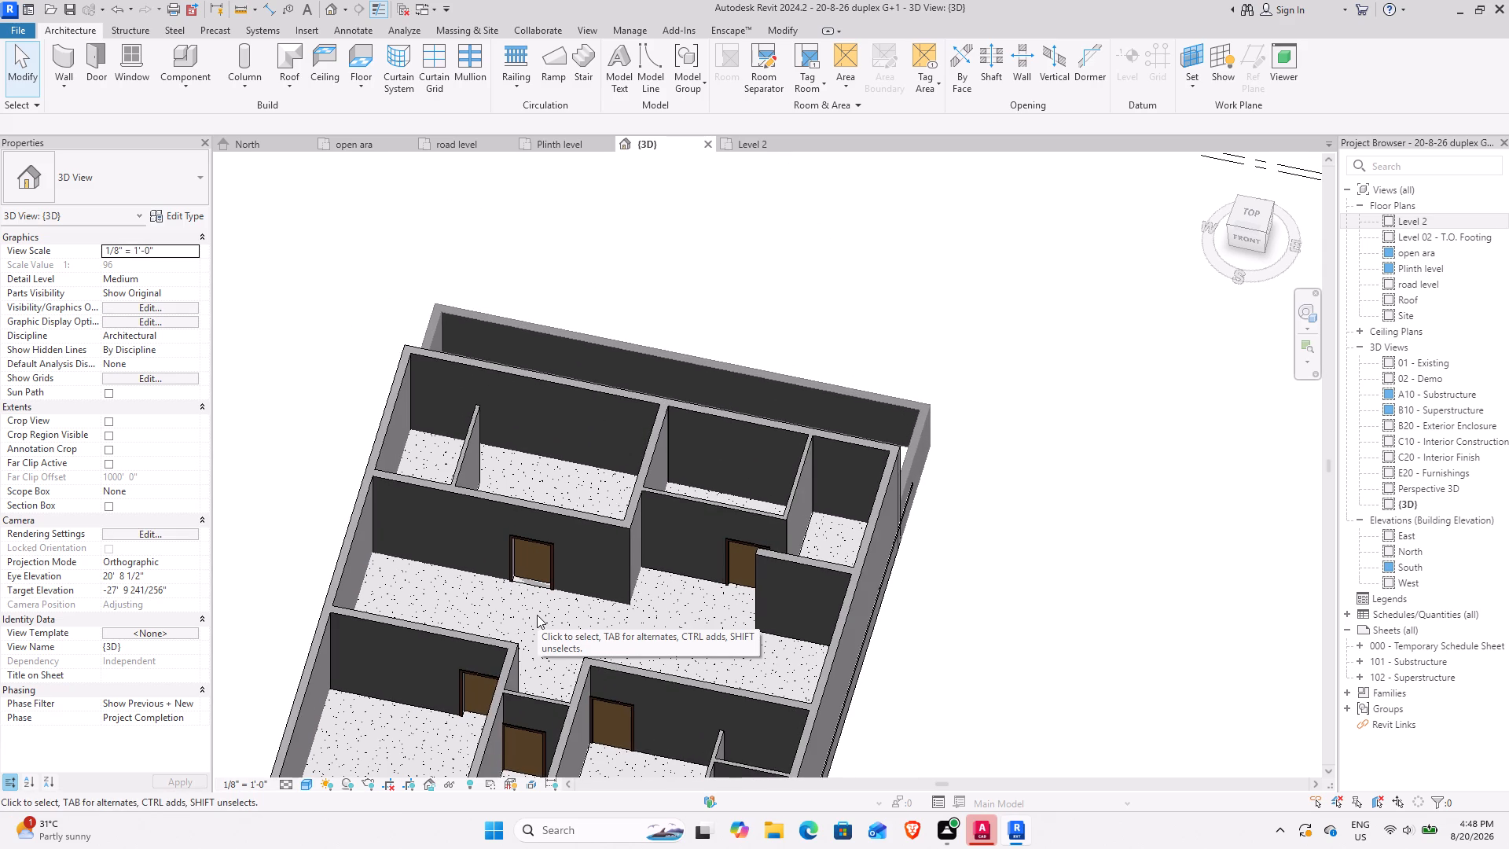
{"action": "scroll", "coordinate": [501, 541], "scroll_direction": "down", "scroll_amount": 2}
{"action": "middle_click_drag", "start_coordinate": [523, 570], "coordinate": [479, 527]}
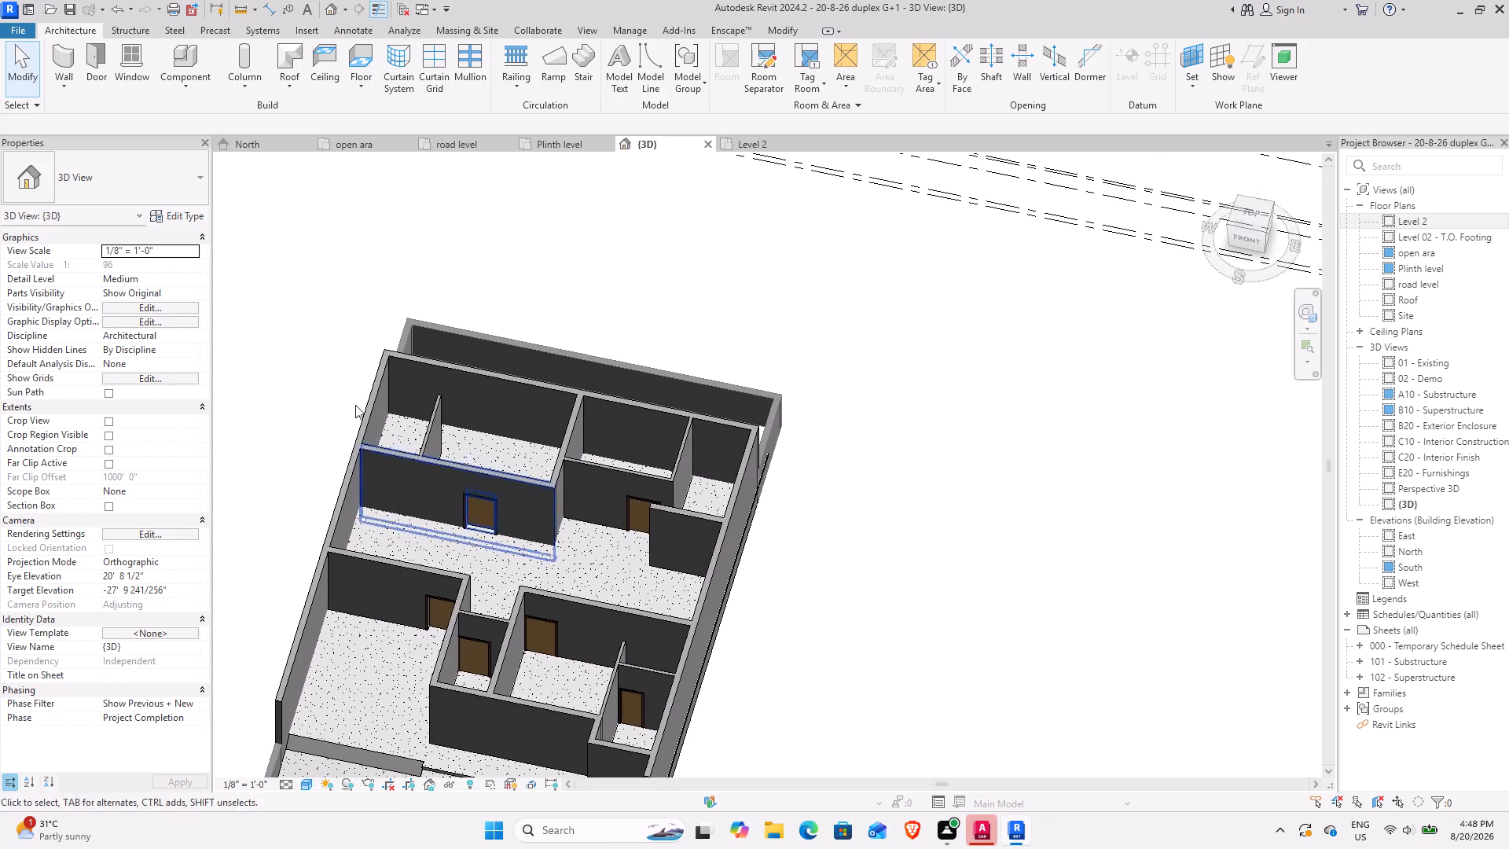
Place a Single-Flush 42" x 80" door in the rear outer wall near the stair-side corner, about 2'-3" from the partition, swinging inward.
{"action": "left_click", "coordinate": [556, 134]}
{"action": "left_click", "coordinate": [550, 141]}
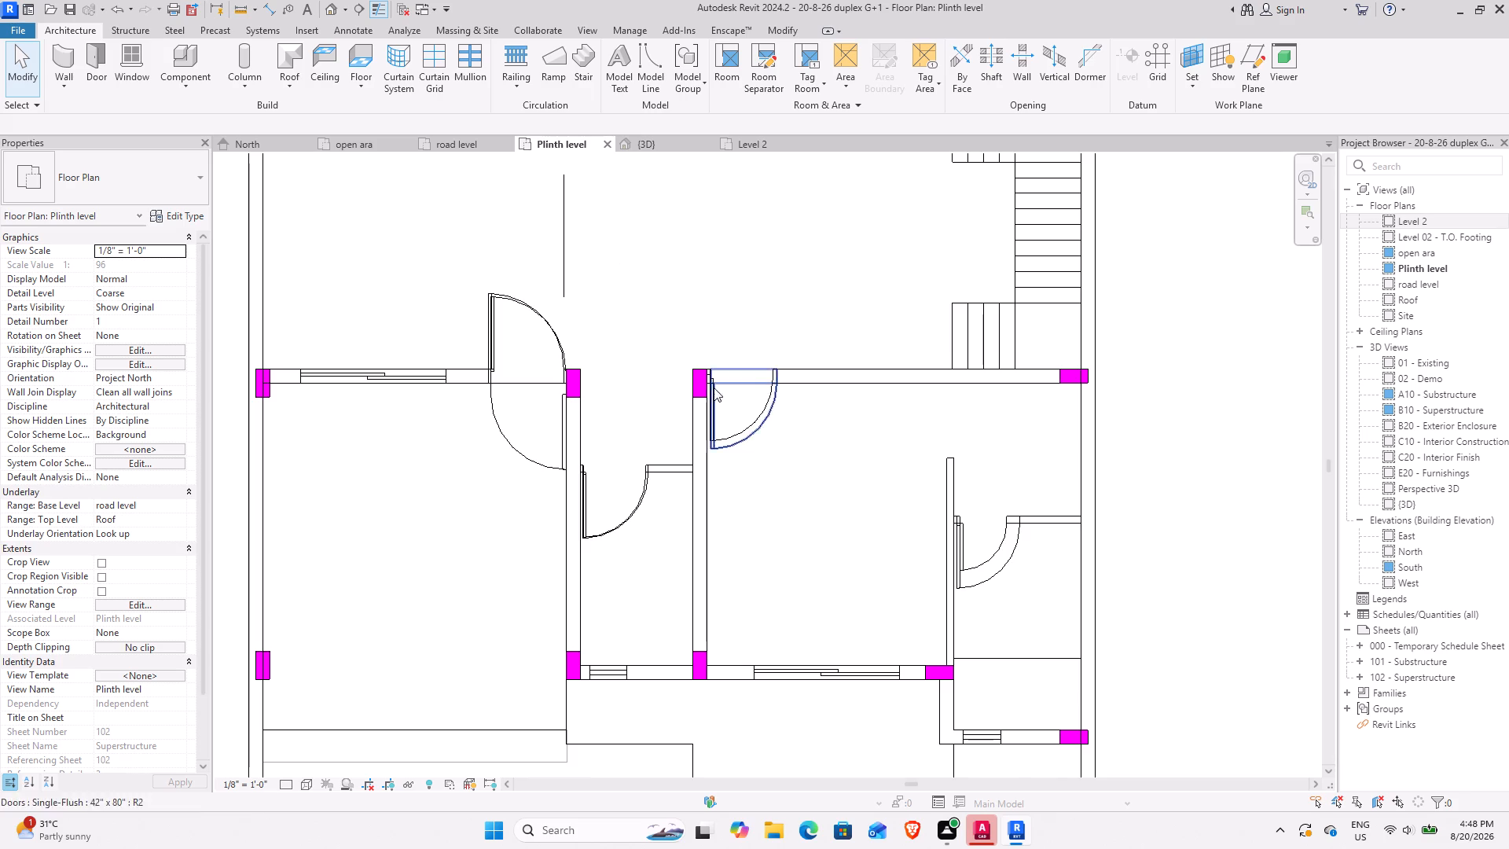
{"action": "scroll", "coordinate": [752, 254], "scroll_direction": "down", "scroll_amount": 2}
{"action": "middle_click_drag", "start_coordinate": [764, 267], "coordinate": [702, 635]}
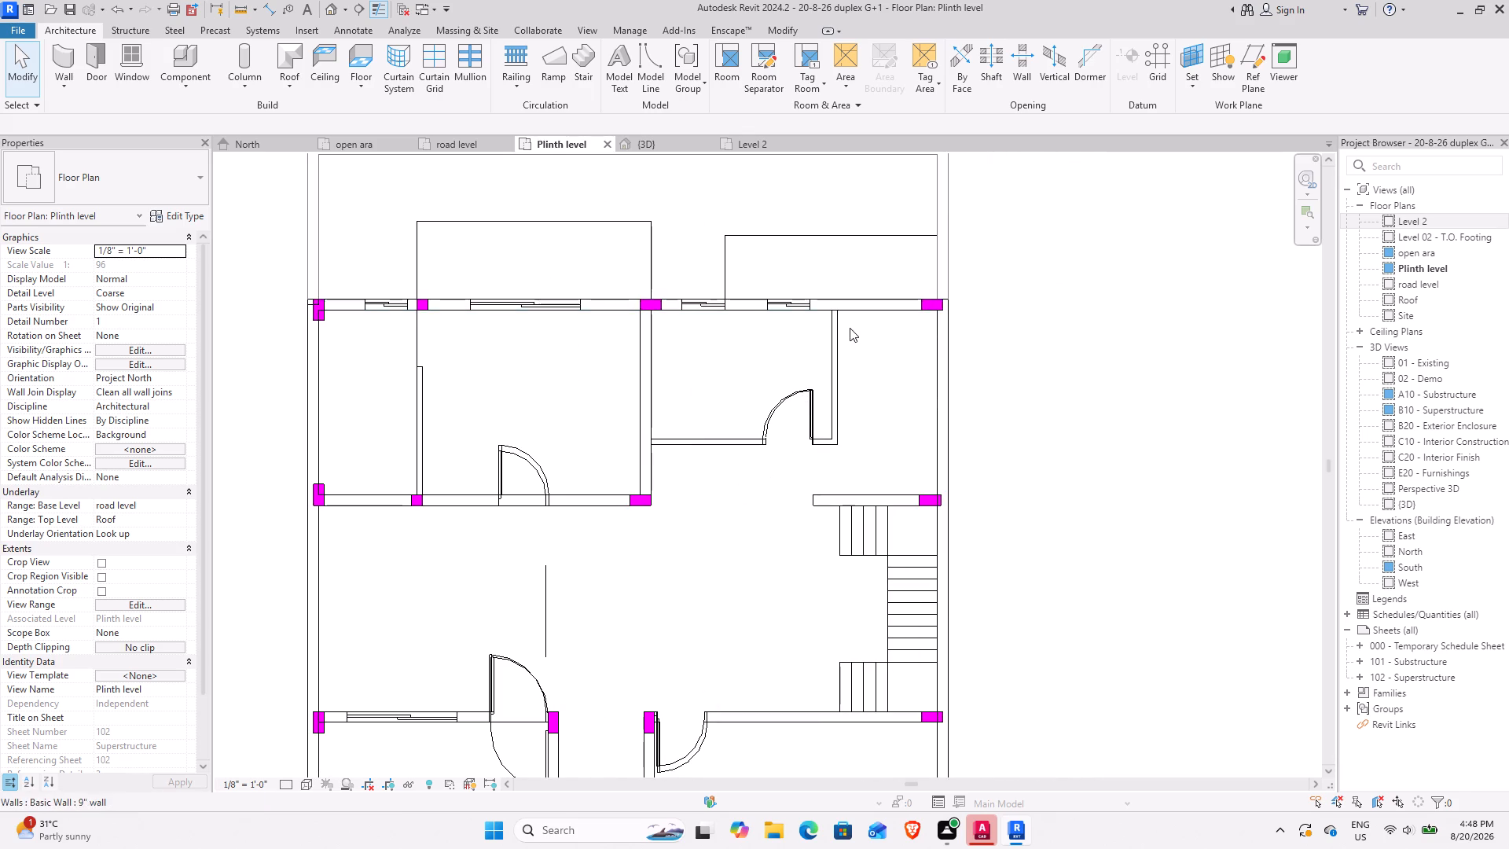
{"action": "scroll", "coordinate": [850, 328], "scroll_direction": "up", "scroll_amount": 3}
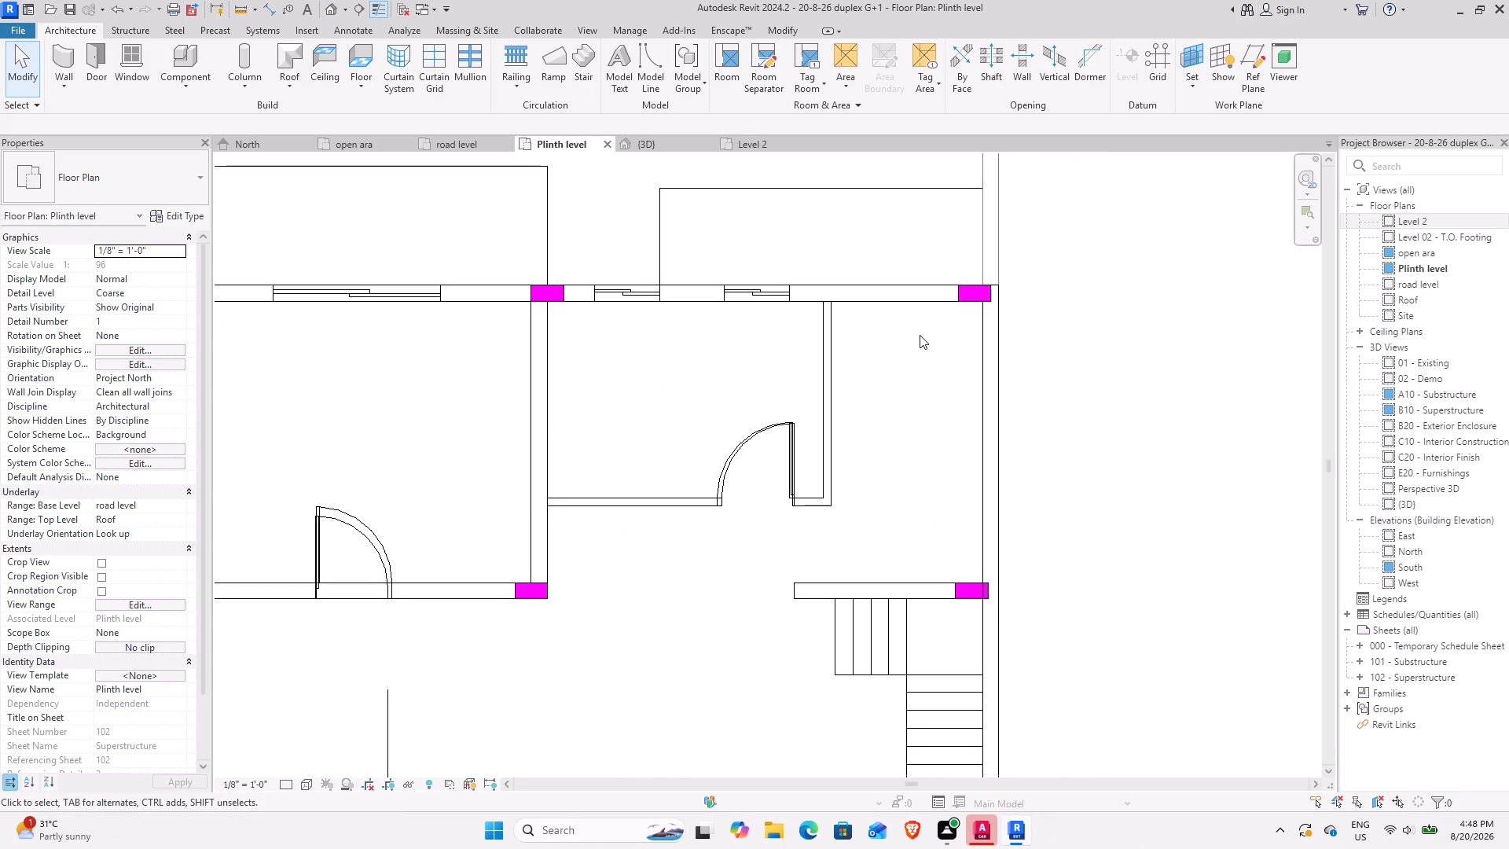
{"action": "left_click", "coordinate": [751, 436]}
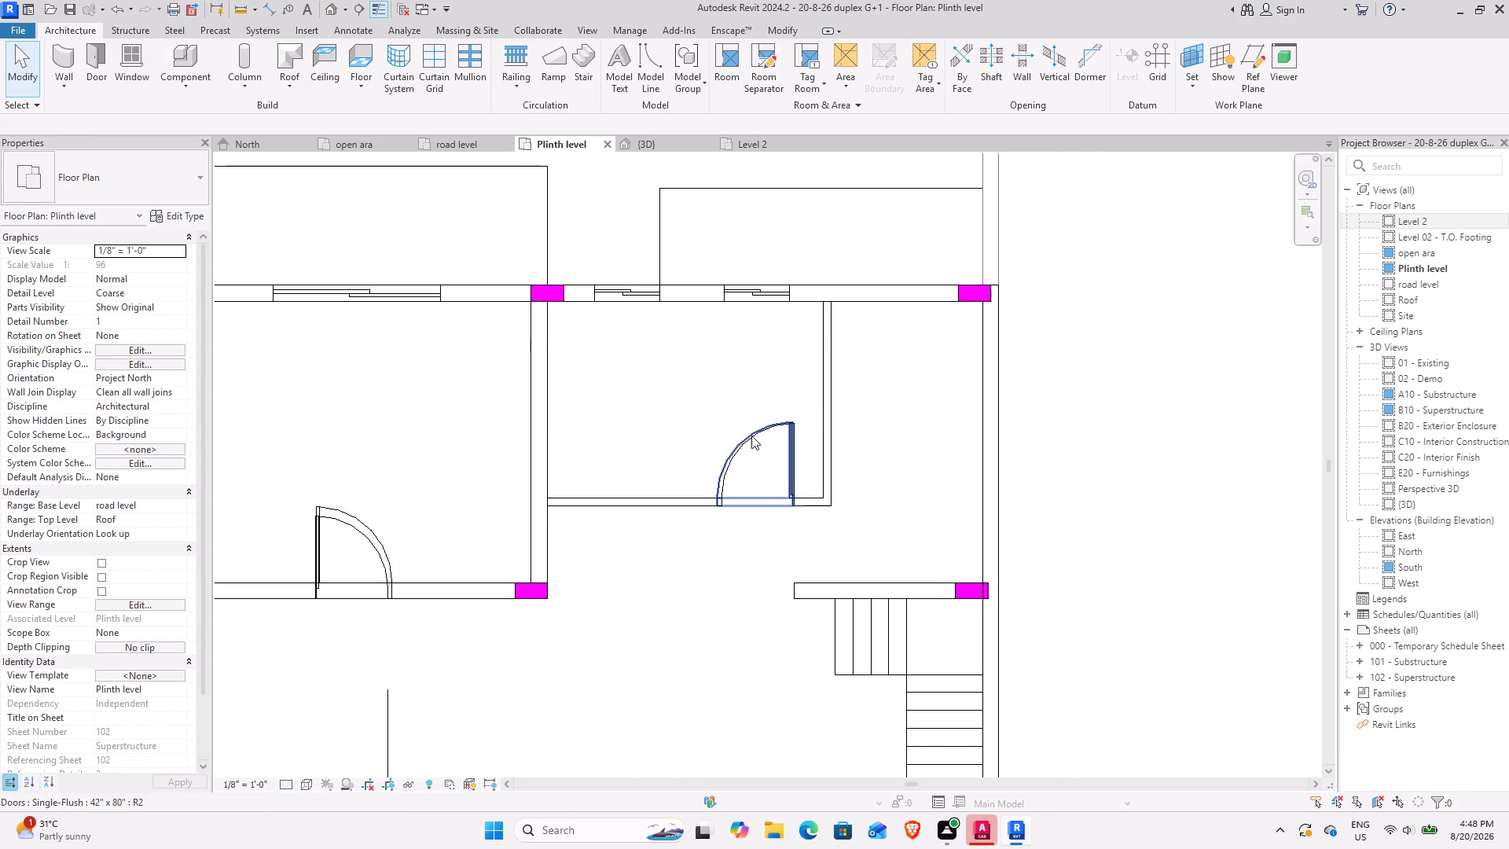
{"action": "left_click", "coordinate": [652, 94]}
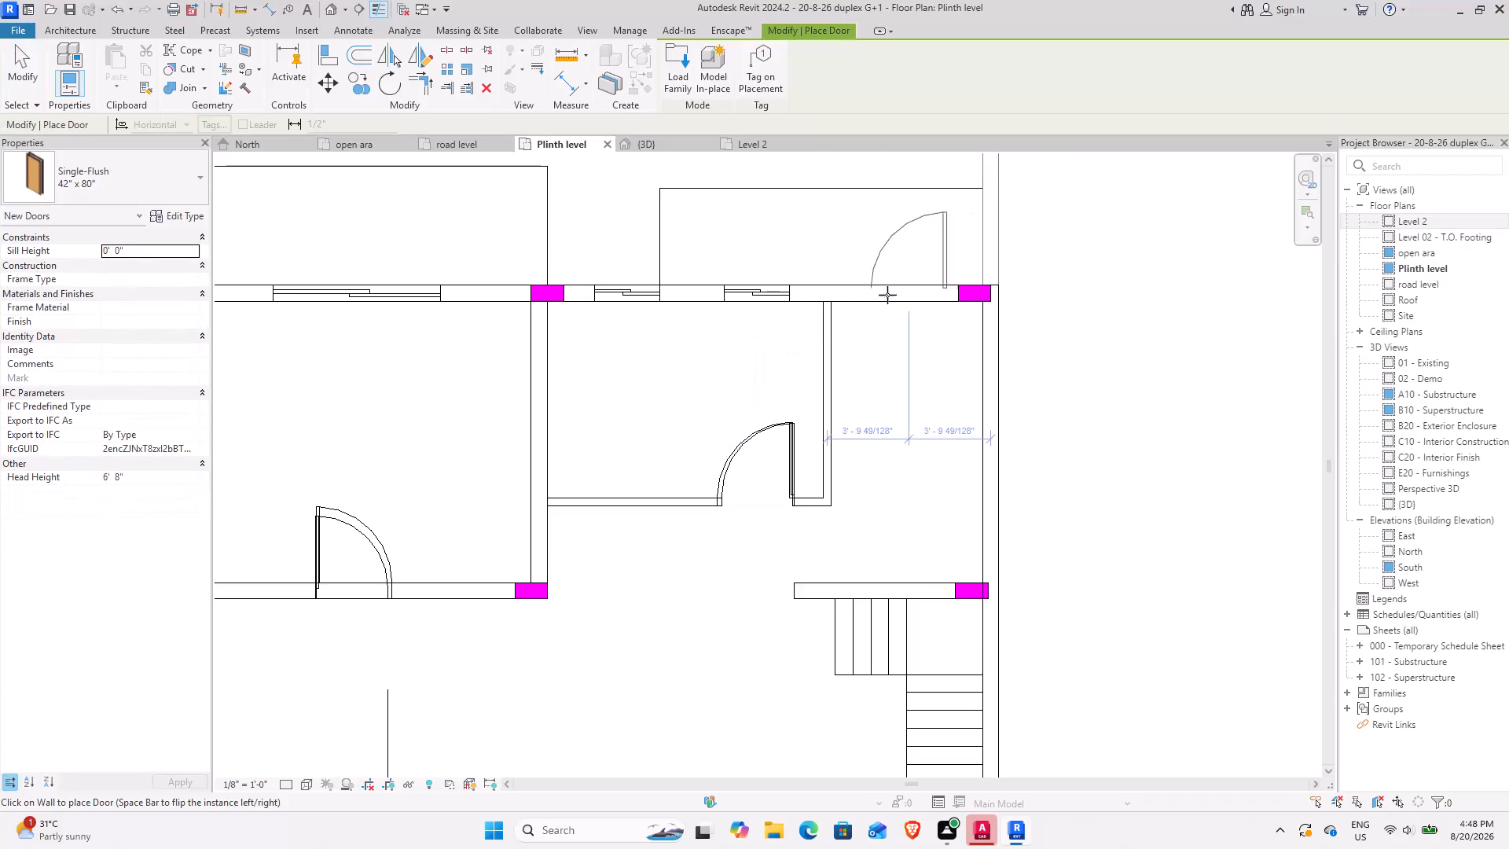
{"action": "scroll", "coordinate": [866, 299], "scroll_direction": "up", "scroll_amount": 3}
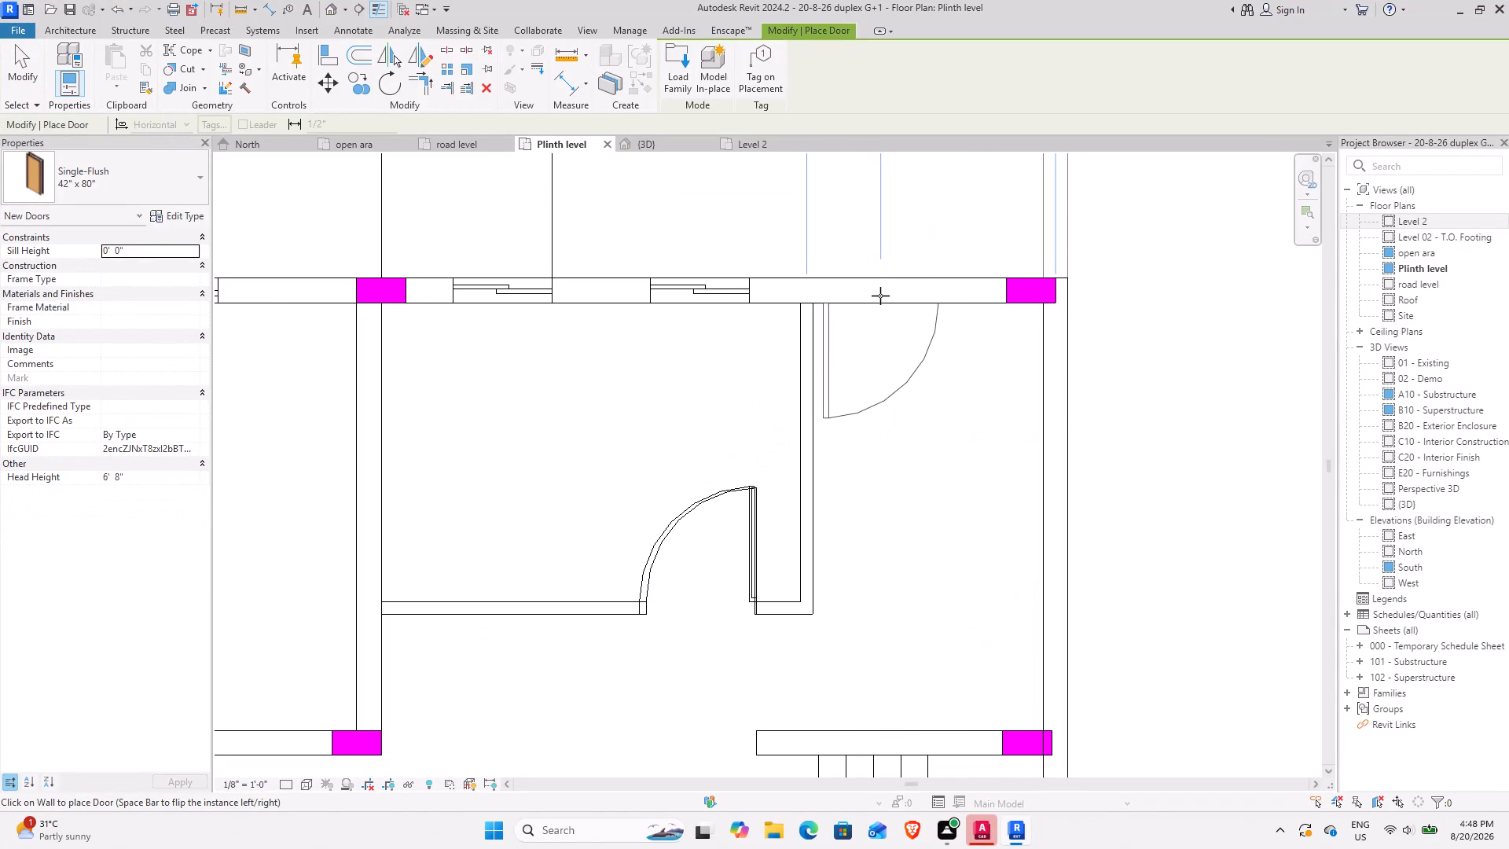
{"action": "left_click", "coordinate": [880, 296]}
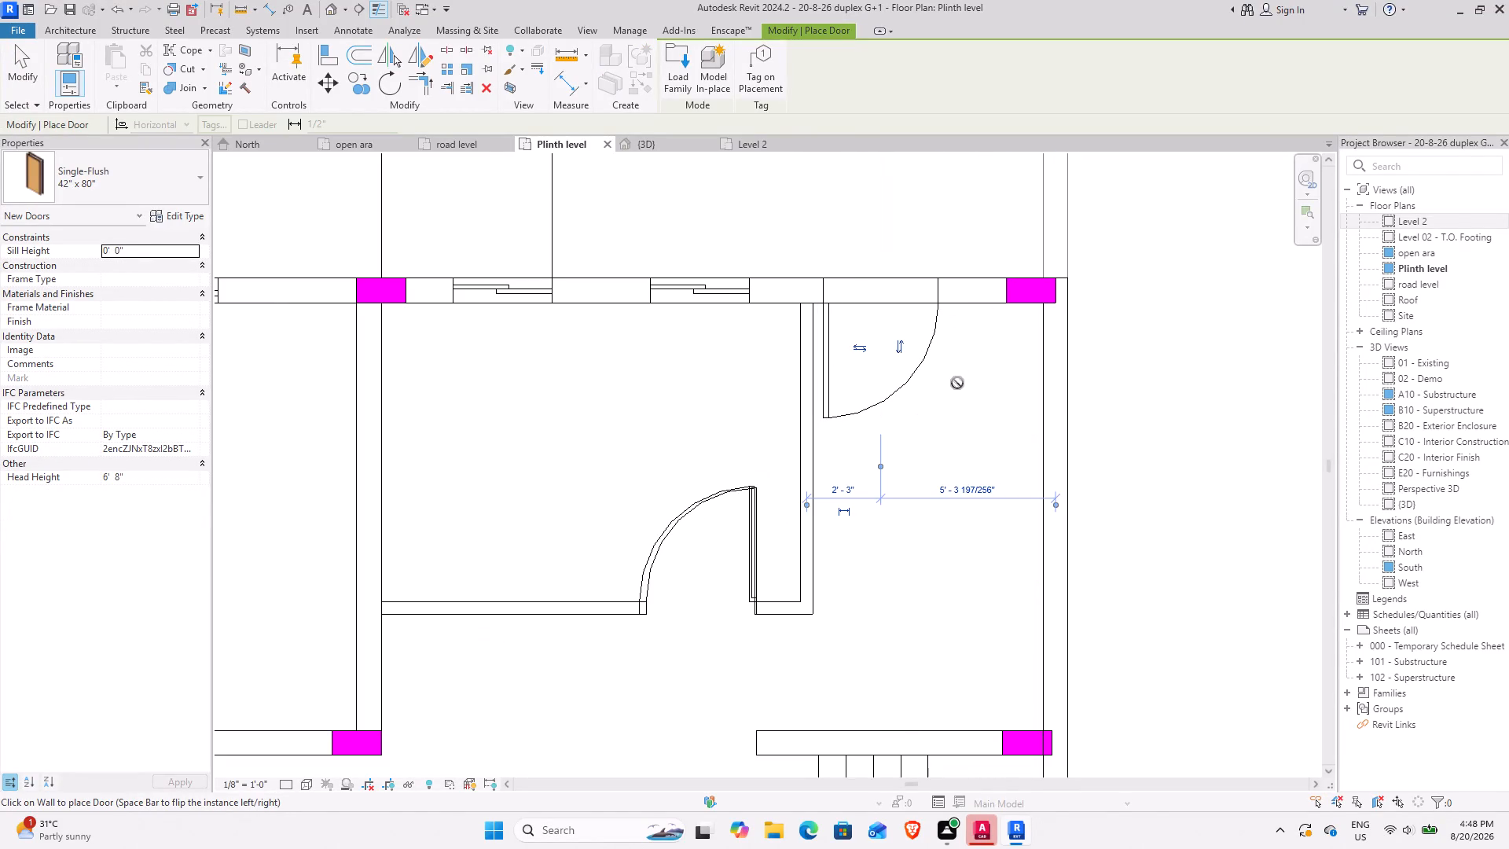
{"action": "key", "text": "Escape"}
Start the Window command, open the family library's Windows folder and look through its families for a sliding window.
{"action": "scroll", "coordinate": [956, 383], "scroll_direction": "down", "scroll_amount": 8}
{"action": "middle_click_drag", "start_coordinate": [667, 559], "coordinate": [725, 515]}
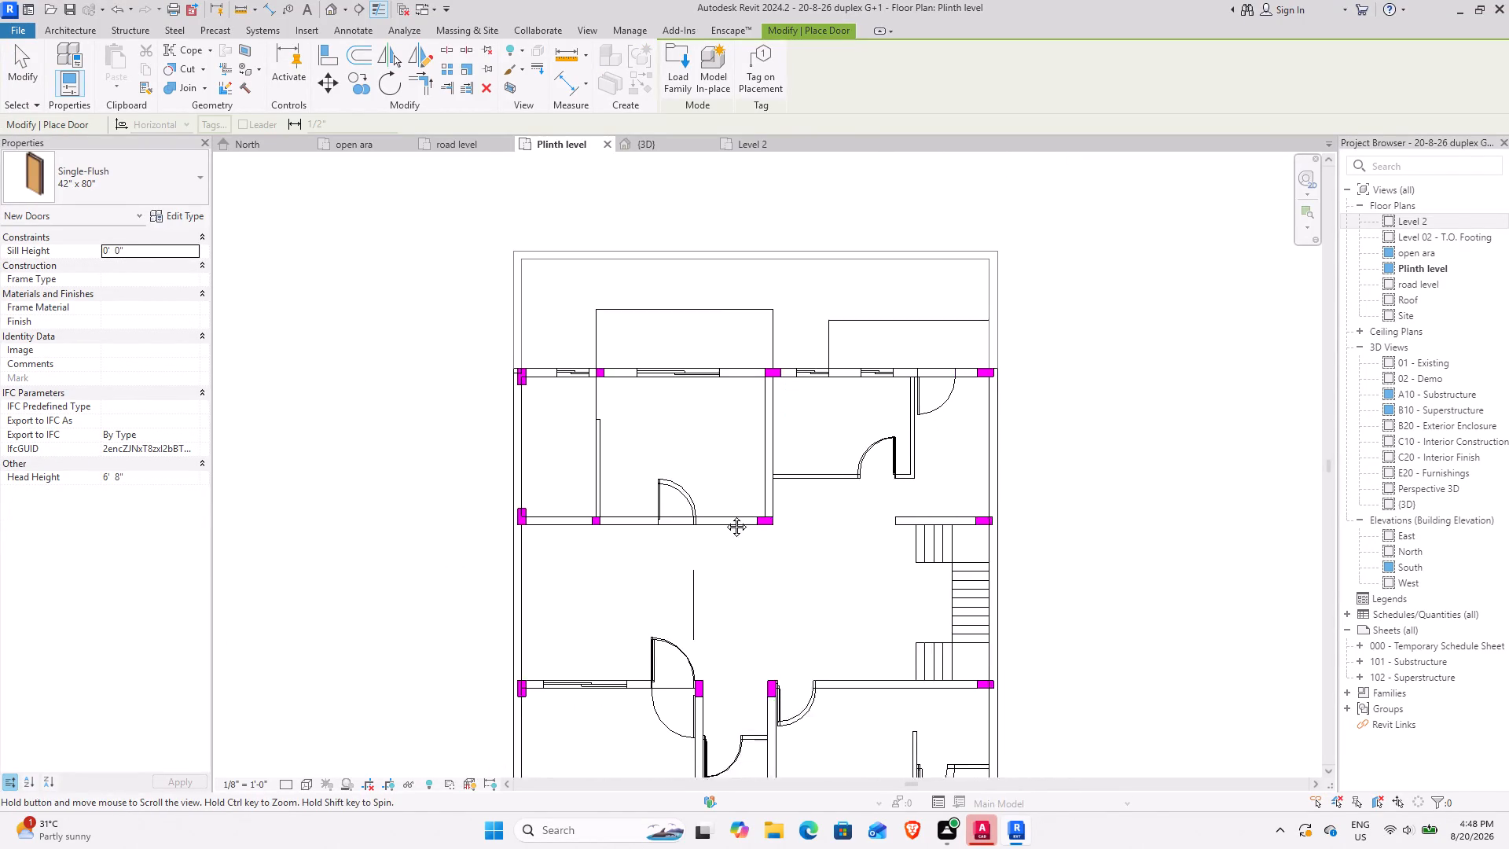
{"action": "middle_click_drag", "start_coordinate": [725, 515], "coordinate": [588, 549]}
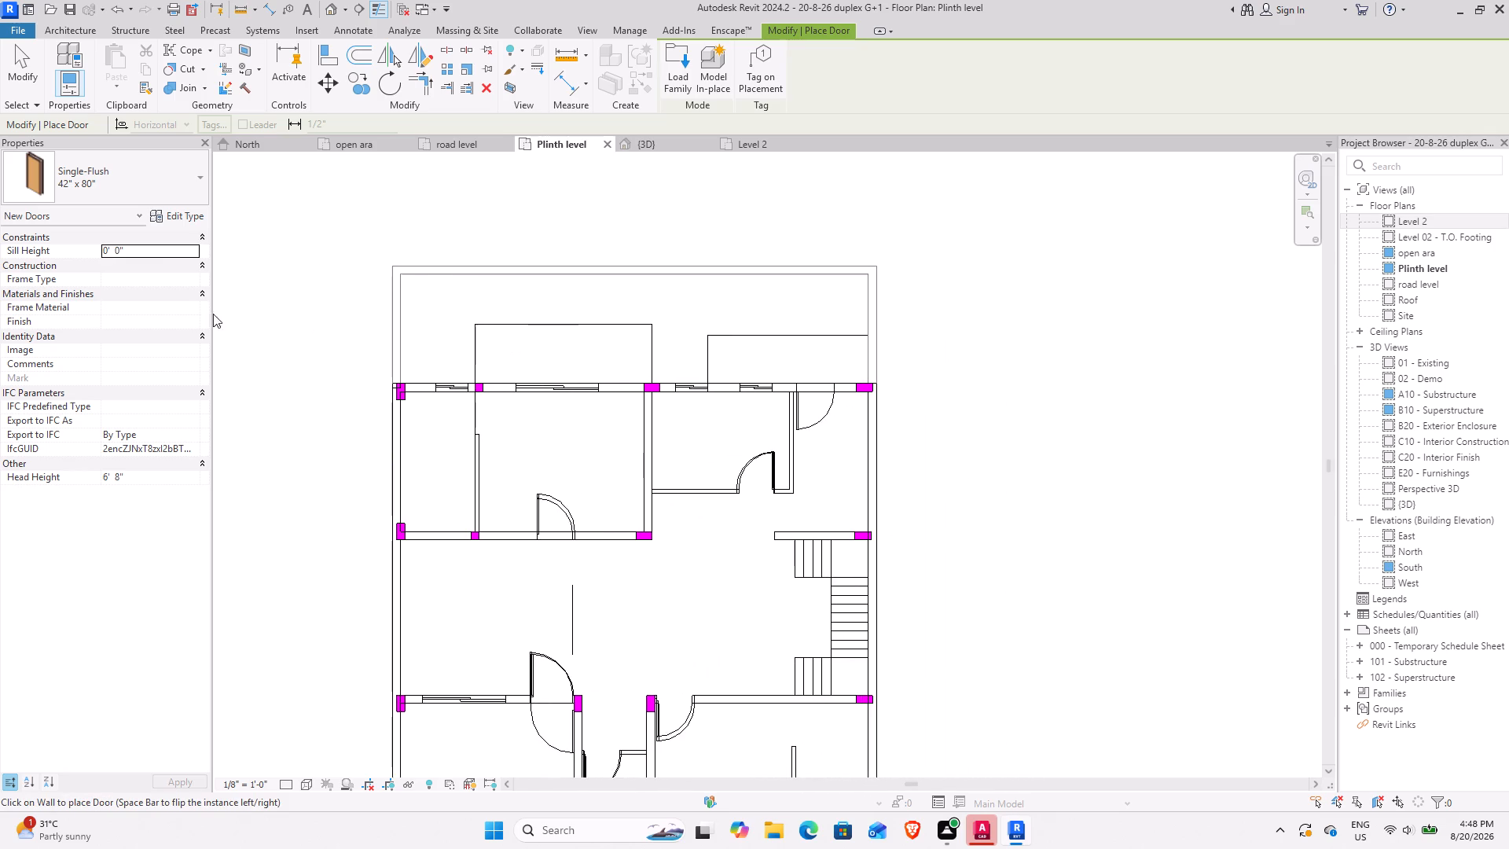
{"action": "left_click", "coordinate": [60, 28]}
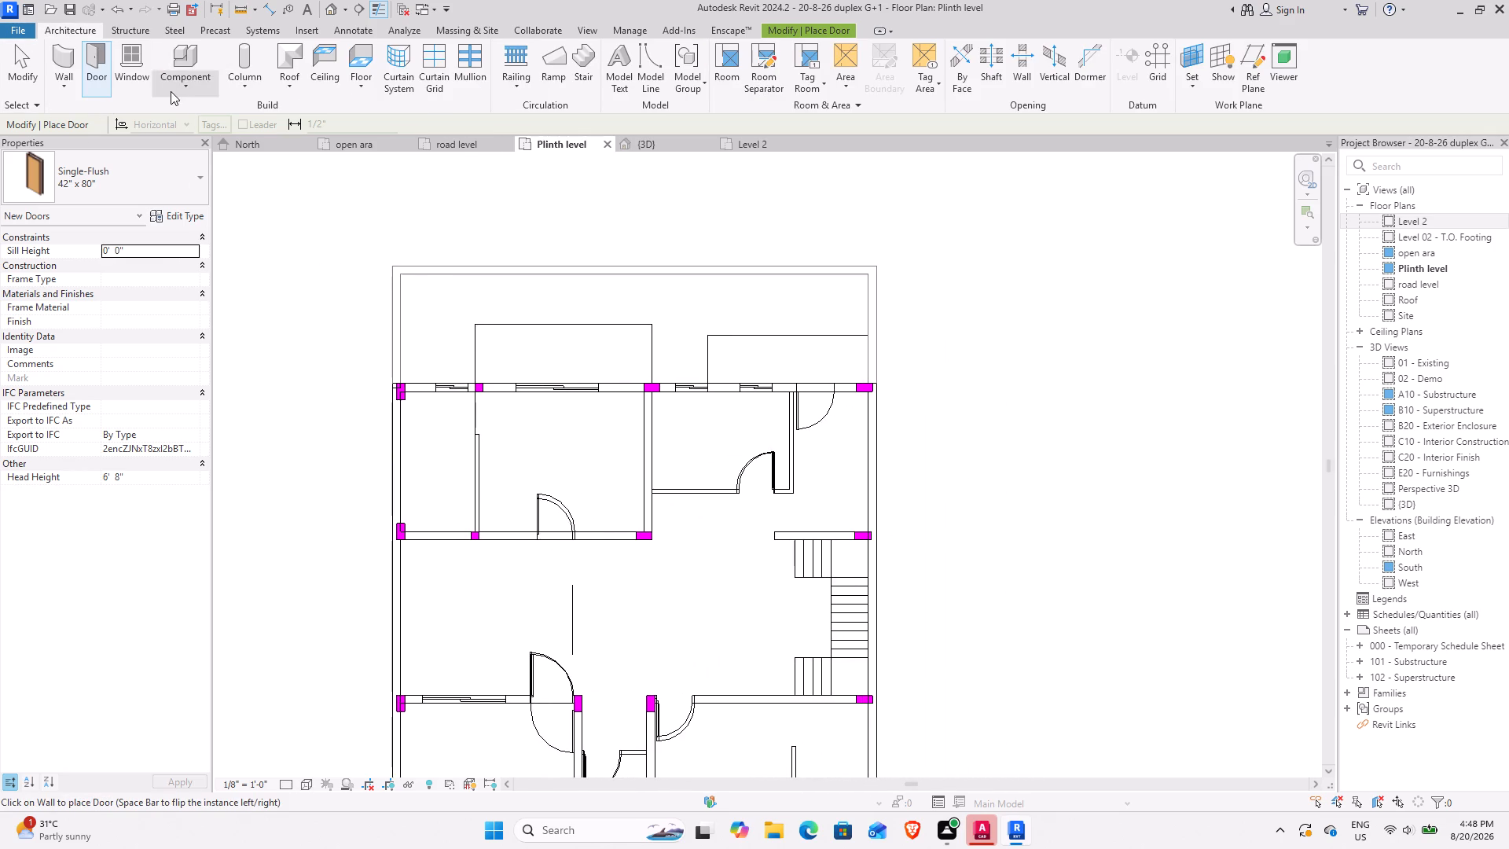
{"action": "left_click", "coordinate": [185, 54]}
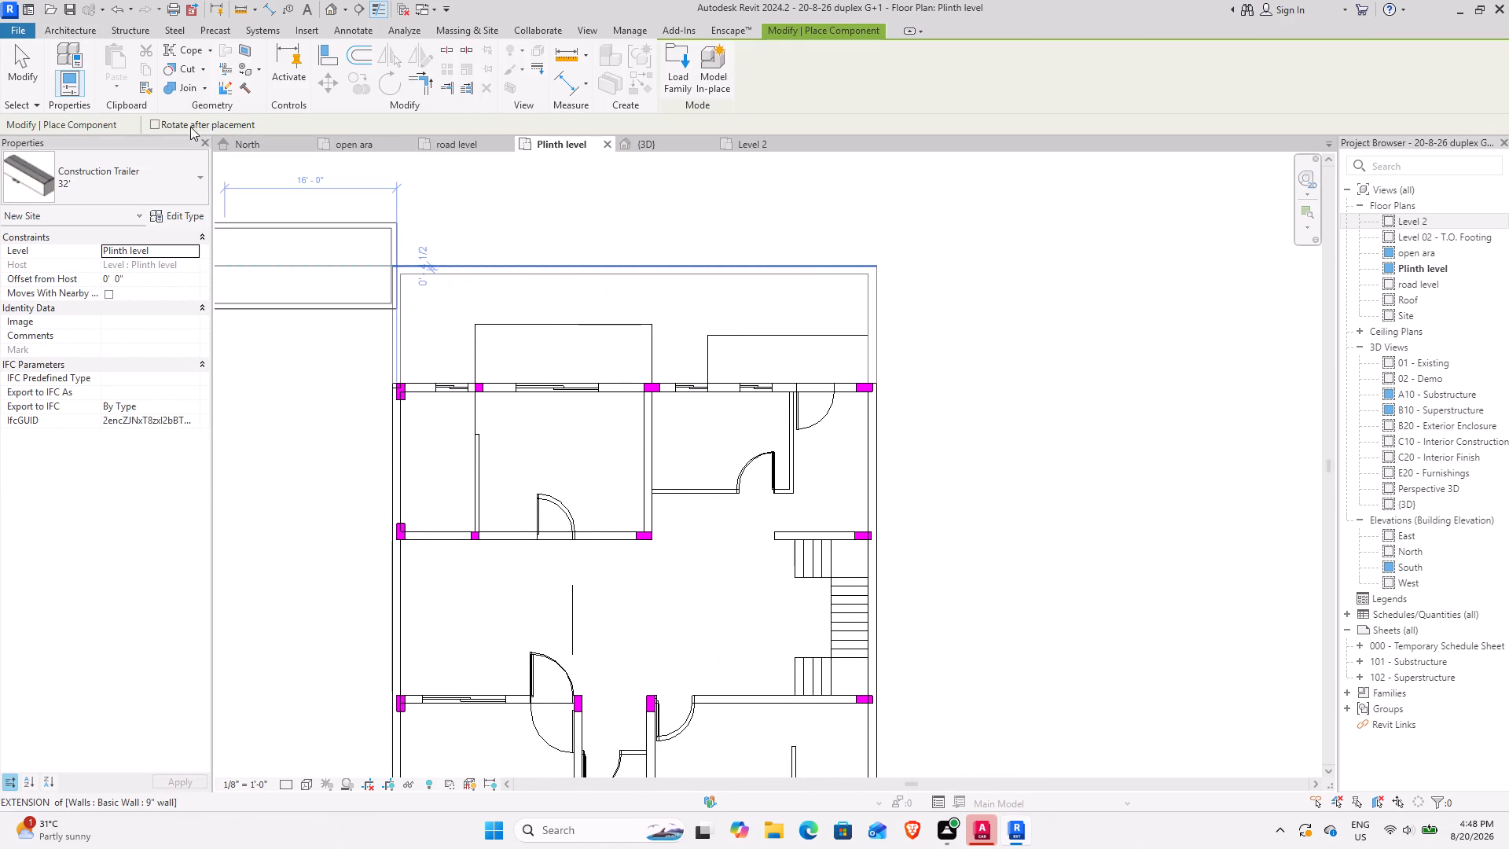
{"action": "key", "text": "Escape"}
{"action": "left_click", "coordinate": [149, 62]}
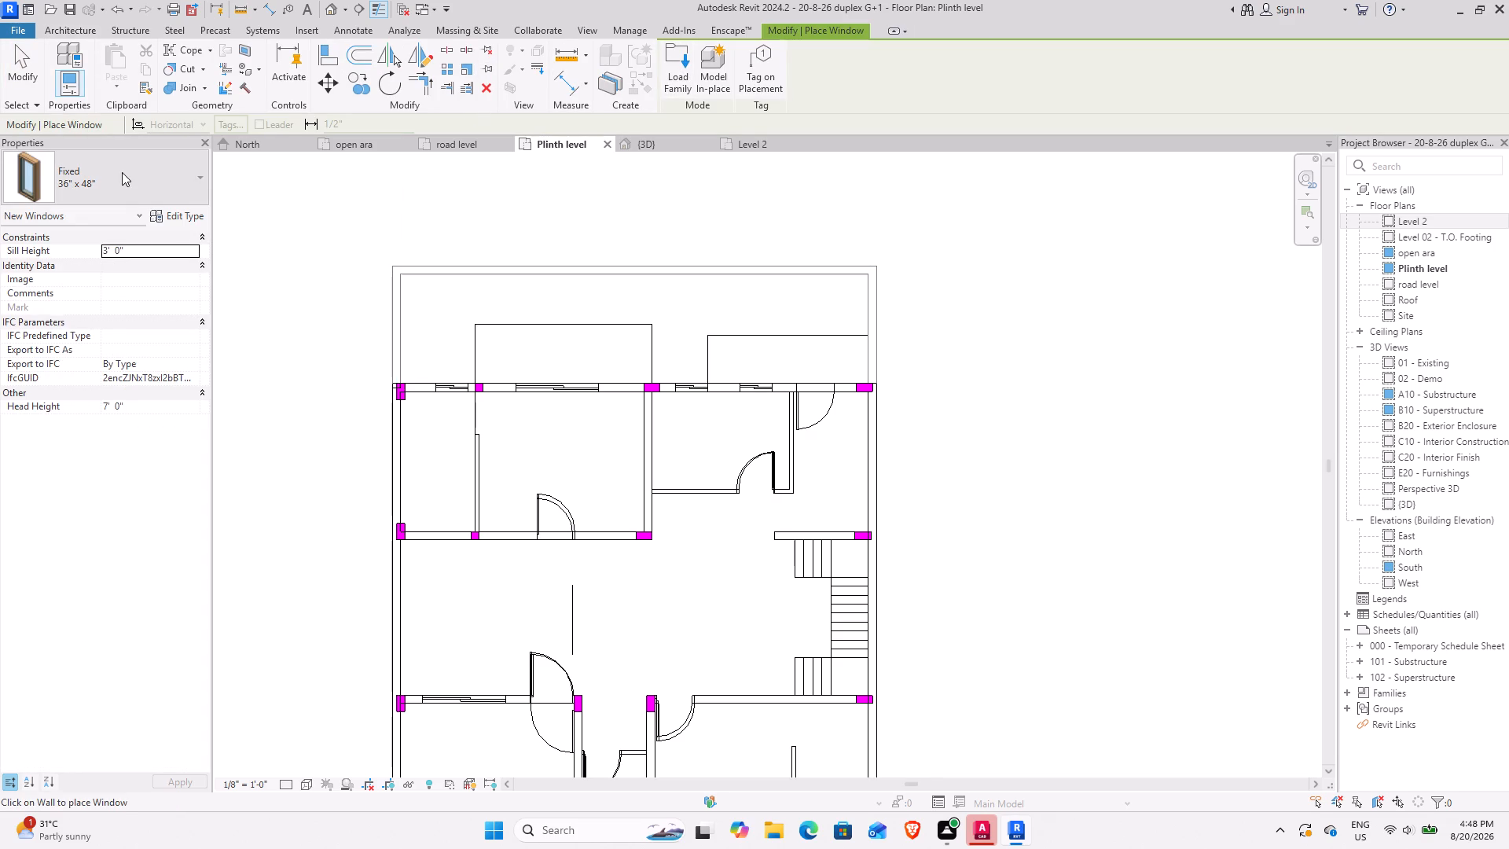
{"action": "left_click", "coordinate": [122, 172]}
{"action": "left_click", "coordinate": [122, 172]}
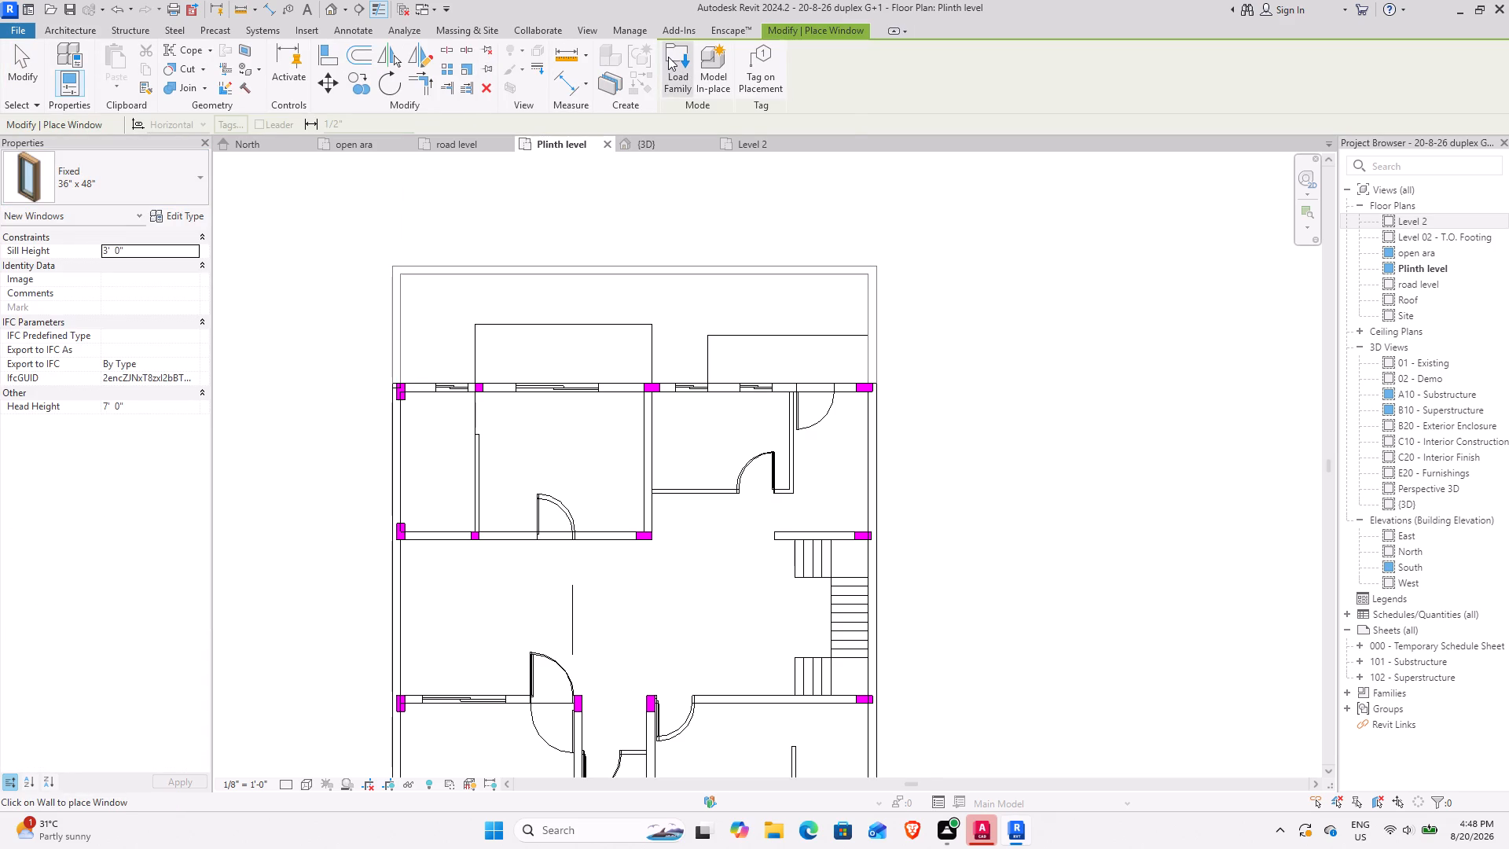
{"action": "left_click", "coordinate": [668, 57]}
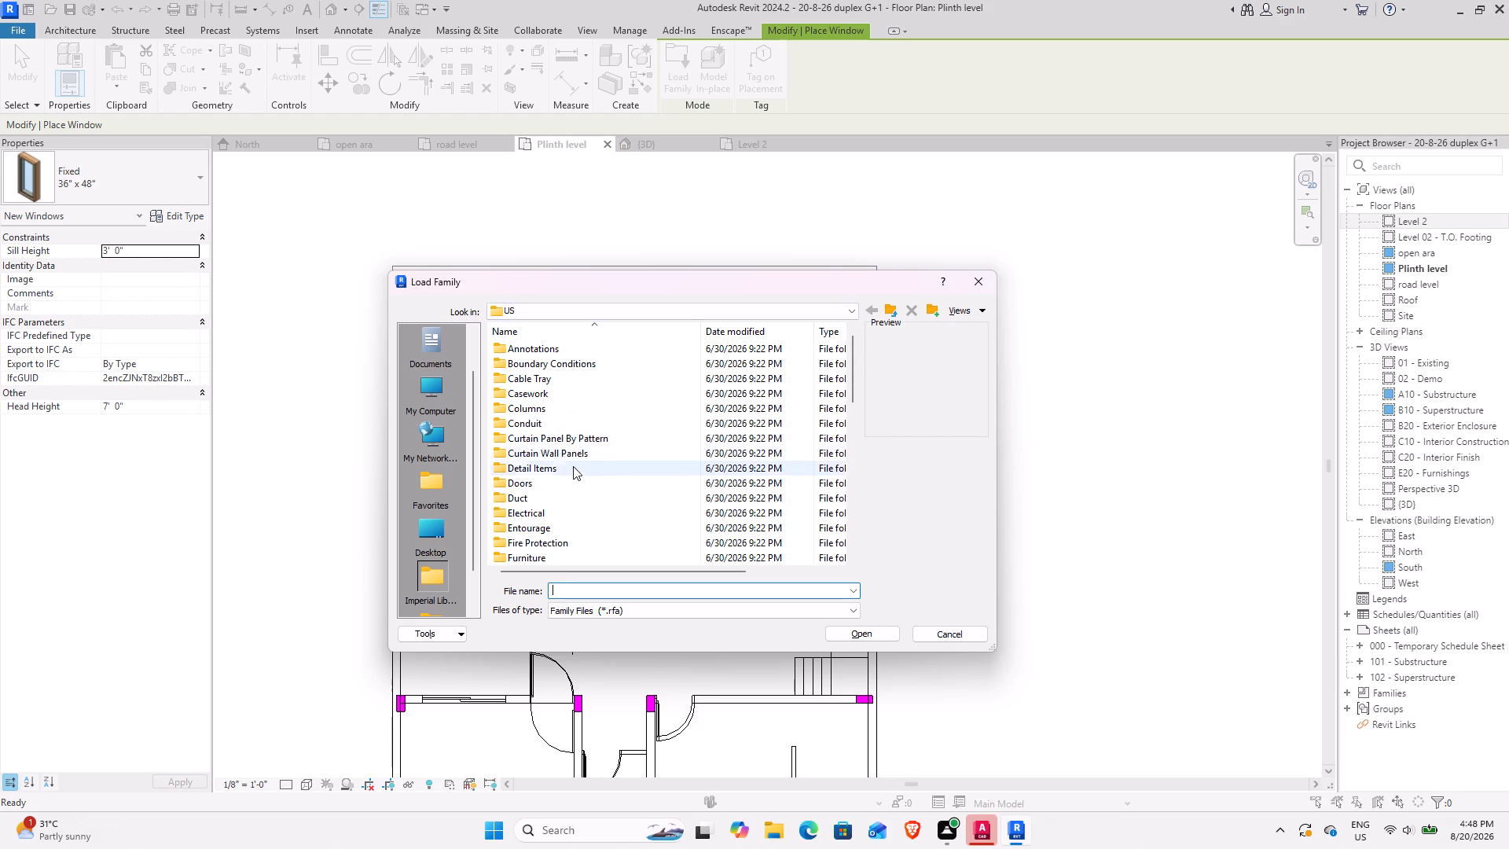
{"action": "scroll", "coordinate": [575, 522], "scroll_direction": "down", "scroll_amount": 7}
{"action": "double_click", "coordinate": [564, 523]}
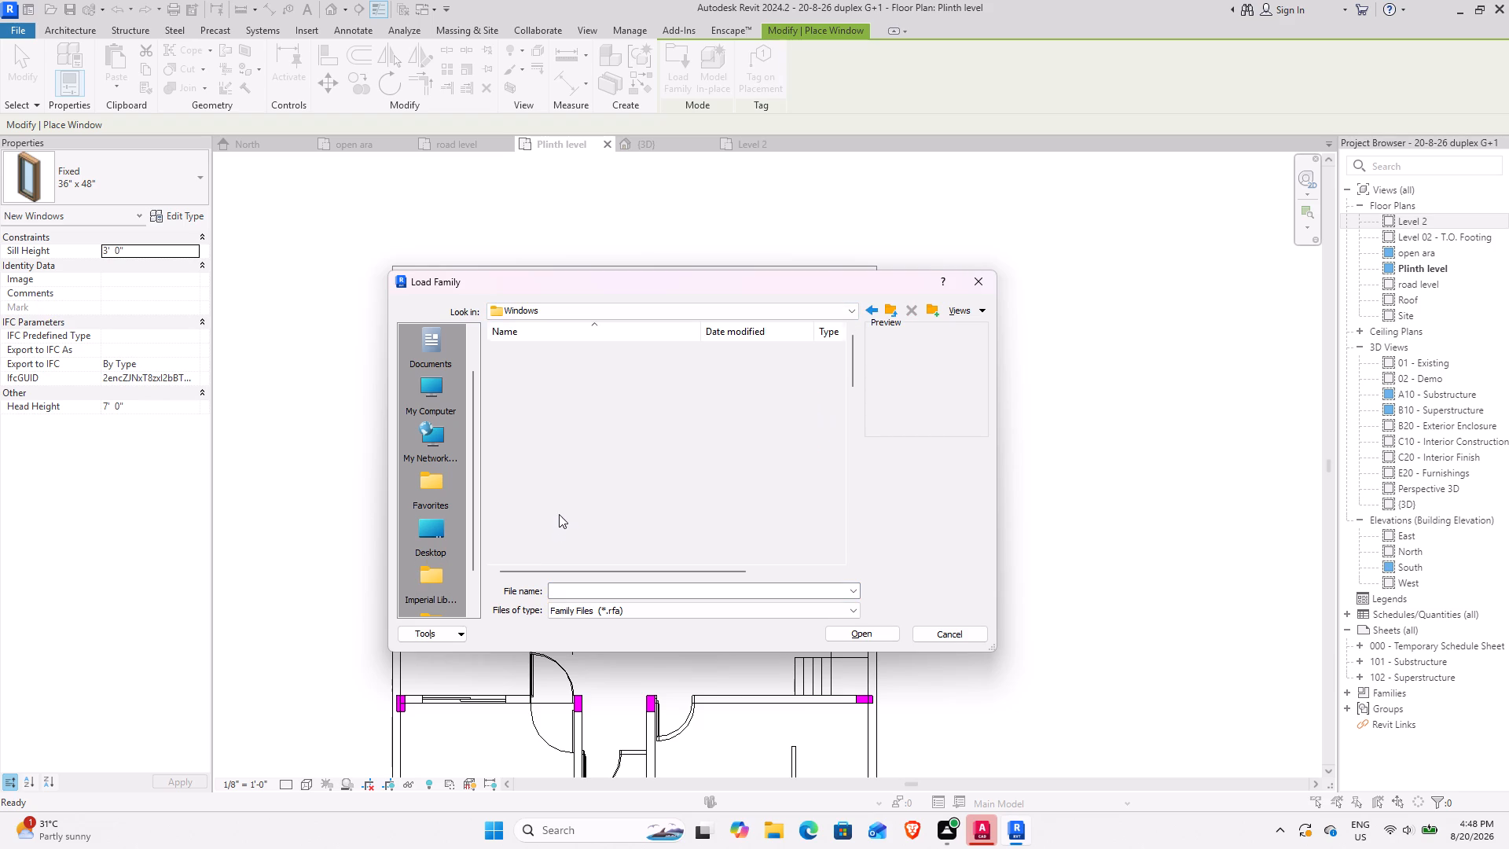
{"action": "scroll", "coordinate": [539, 402], "scroll_direction": "up", "scroll_amount": 11, "text": "ctrl"}
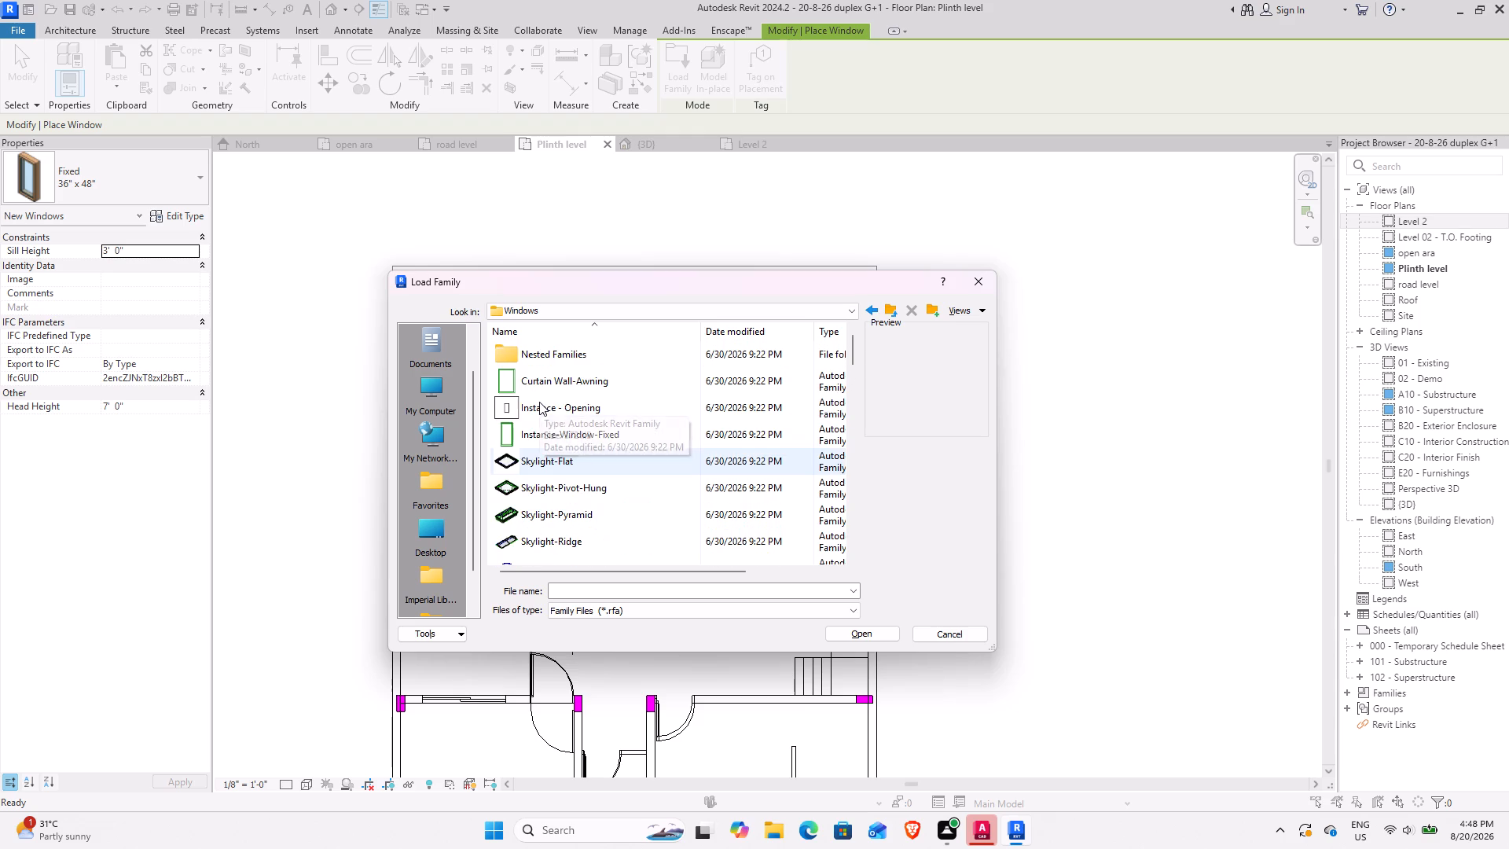
{"action": "scroll", "coordinate": [539, 402], "scroll_direction": "up", "scroll_amount": 6, "text": "ctrl"}
{"action": "scroll", "coordinate": [539, 402], "scroll_direction": "down", "scroll_amount": 2}
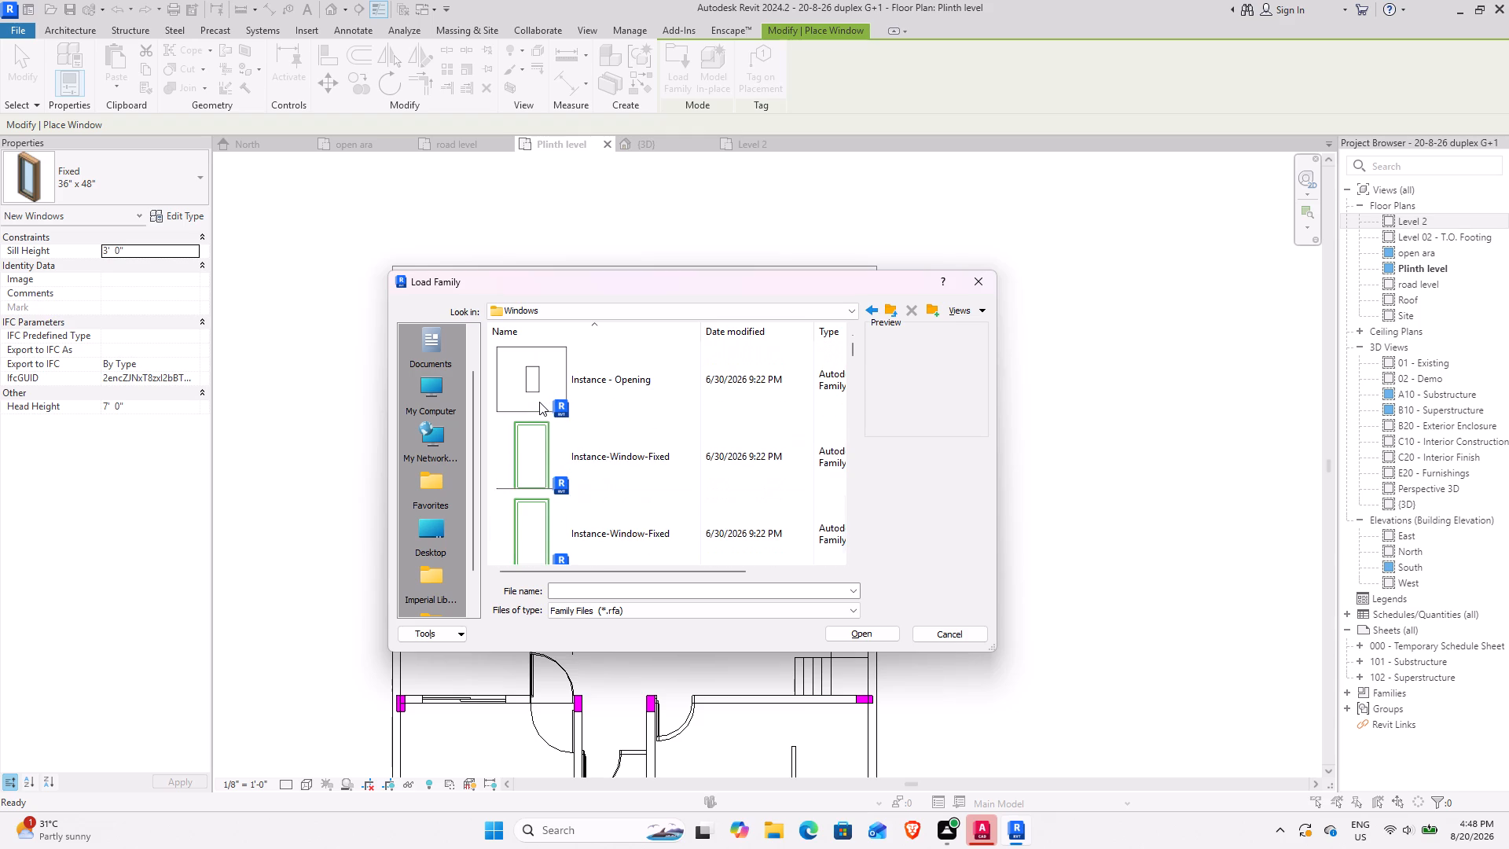
{"action": "scroll", "coordinate": [539, 402], "scroll_direction": "down", "scroll_amount": 2}
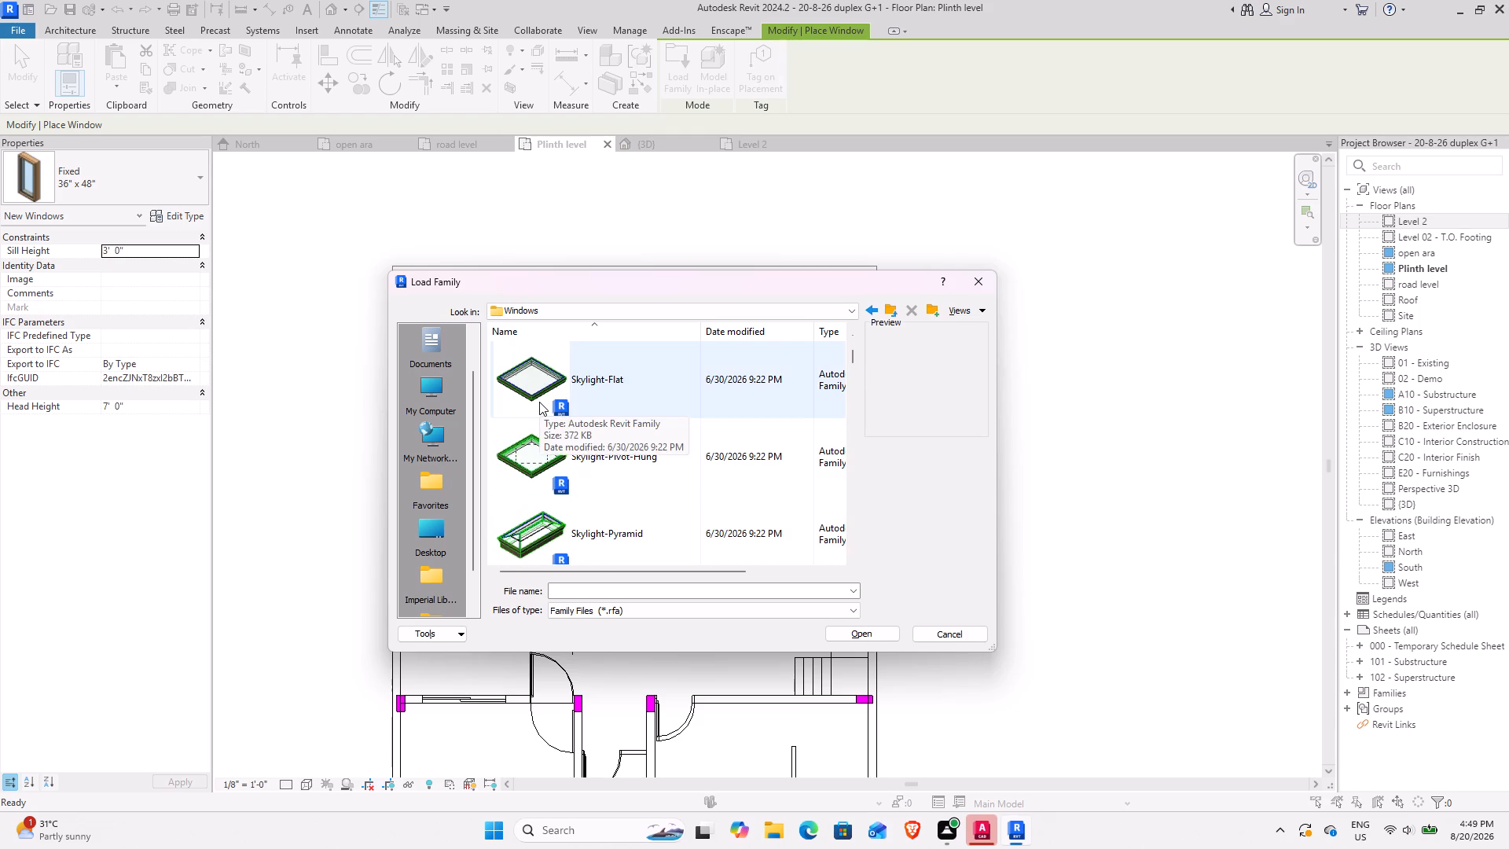
{"action": "scroll", "coordinate": [539, 402], "scroll_direction": "down", "scroll_amount": 3}
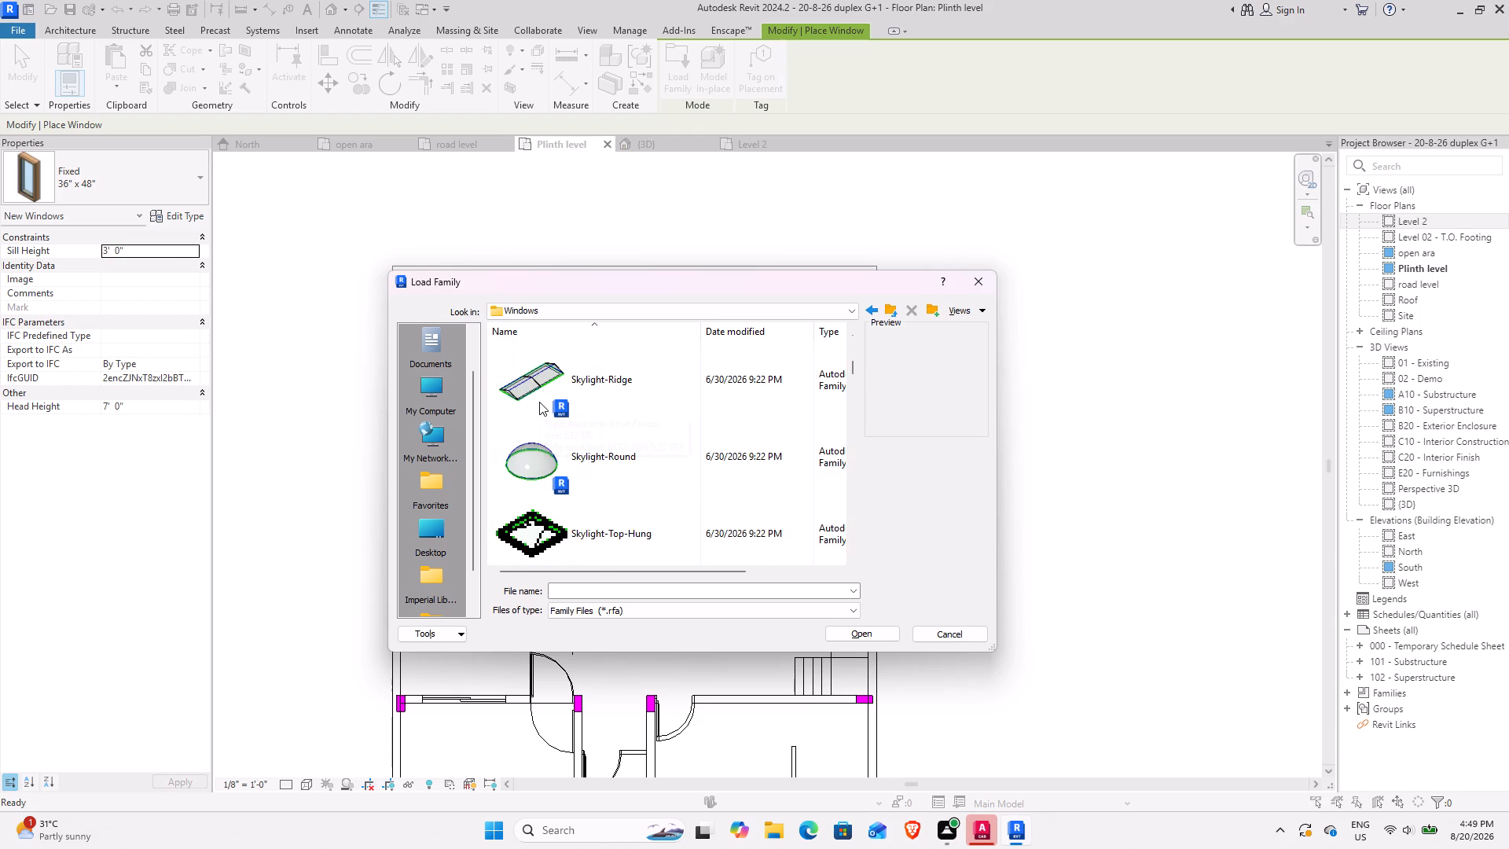
{"action": "scroll", "coordinate": [539, 402], "scroll_direction": "down", "scroll_amount": 3}
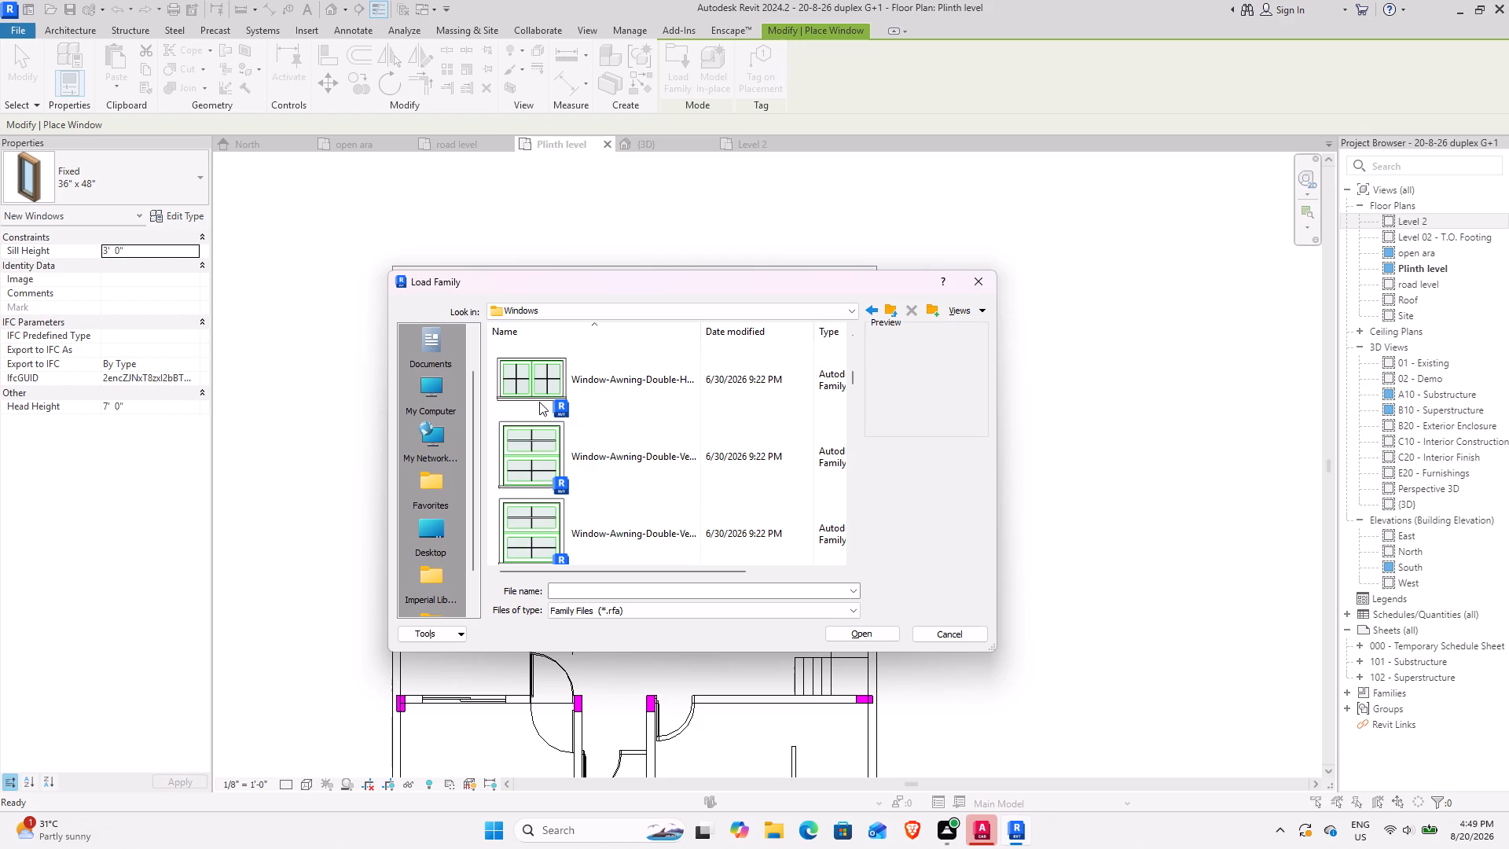
{"action": "scroll", "coordinate": [615, 522], "scroll_direction": "down", "scroll_amount": 1}
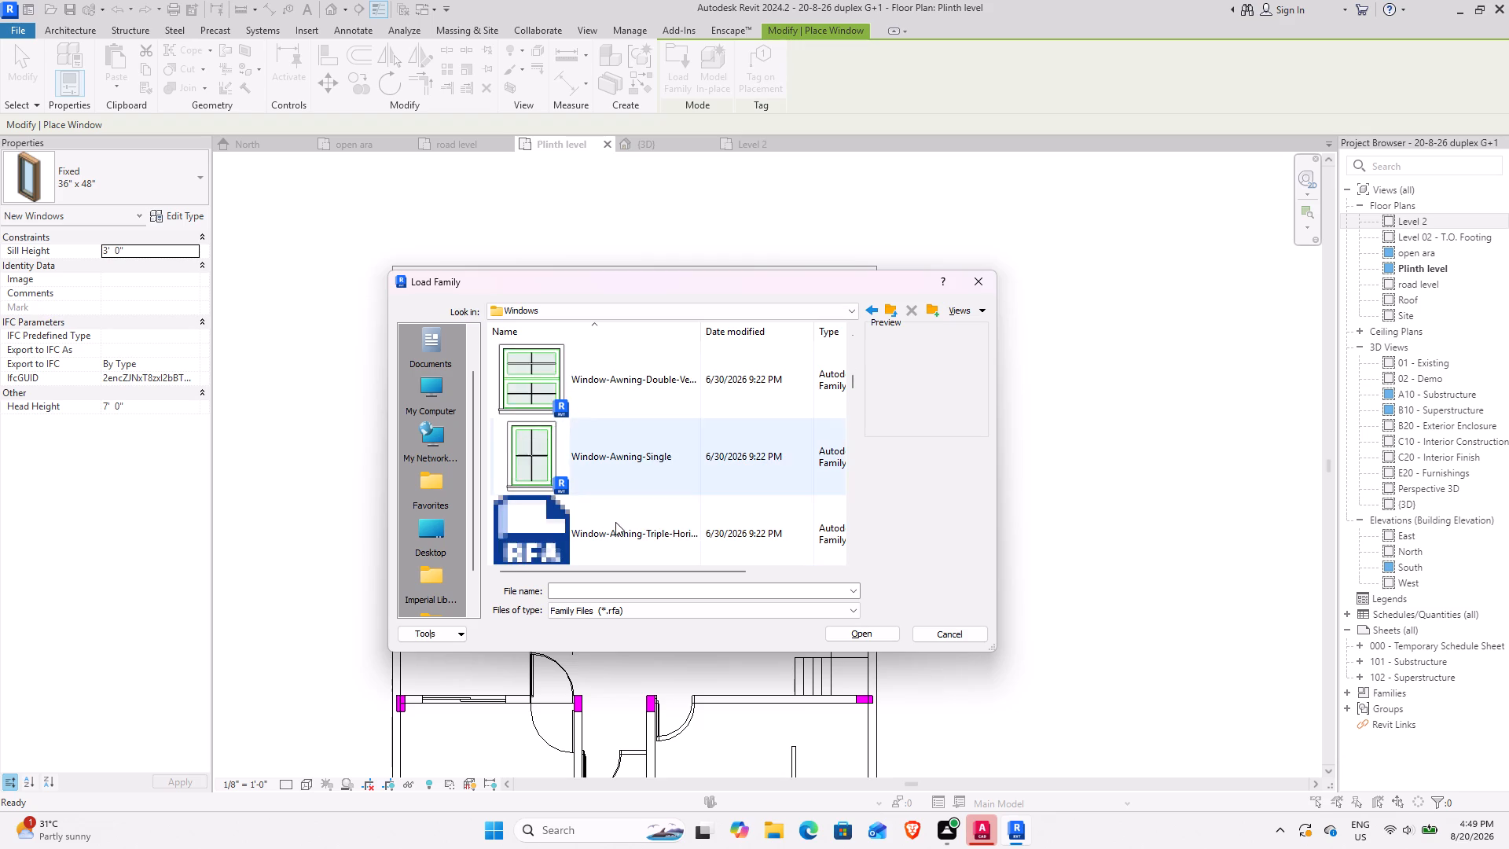
{"action": "scroll", "coordinate": [615, 522], "scroll_direction": "down", "scroll_amount": 1}
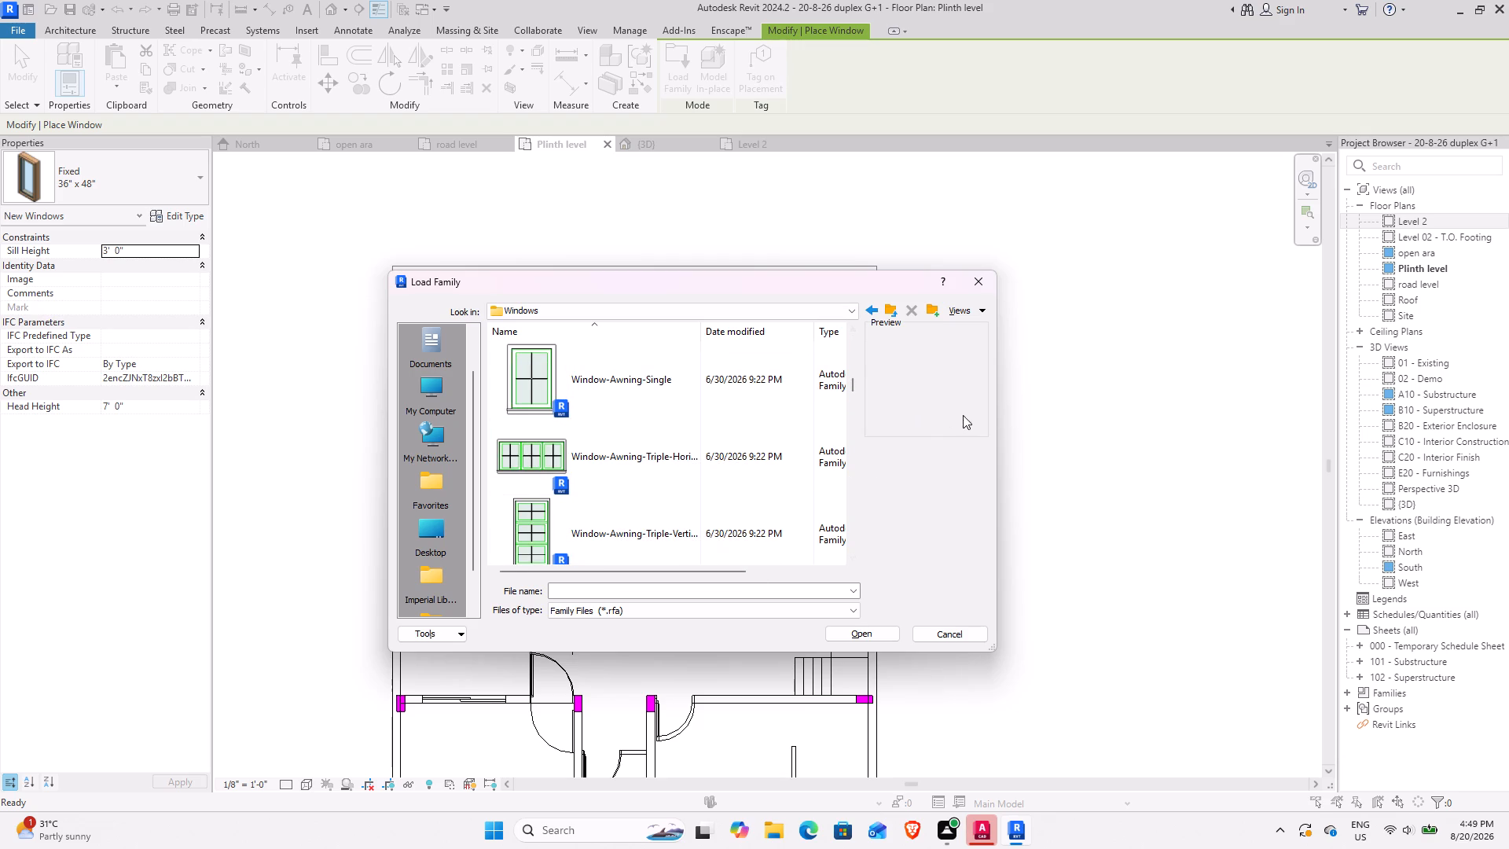
{"action": "left_click_drag", "start_coordinate": [1000, 425], "coordinate": [1196, 428]}
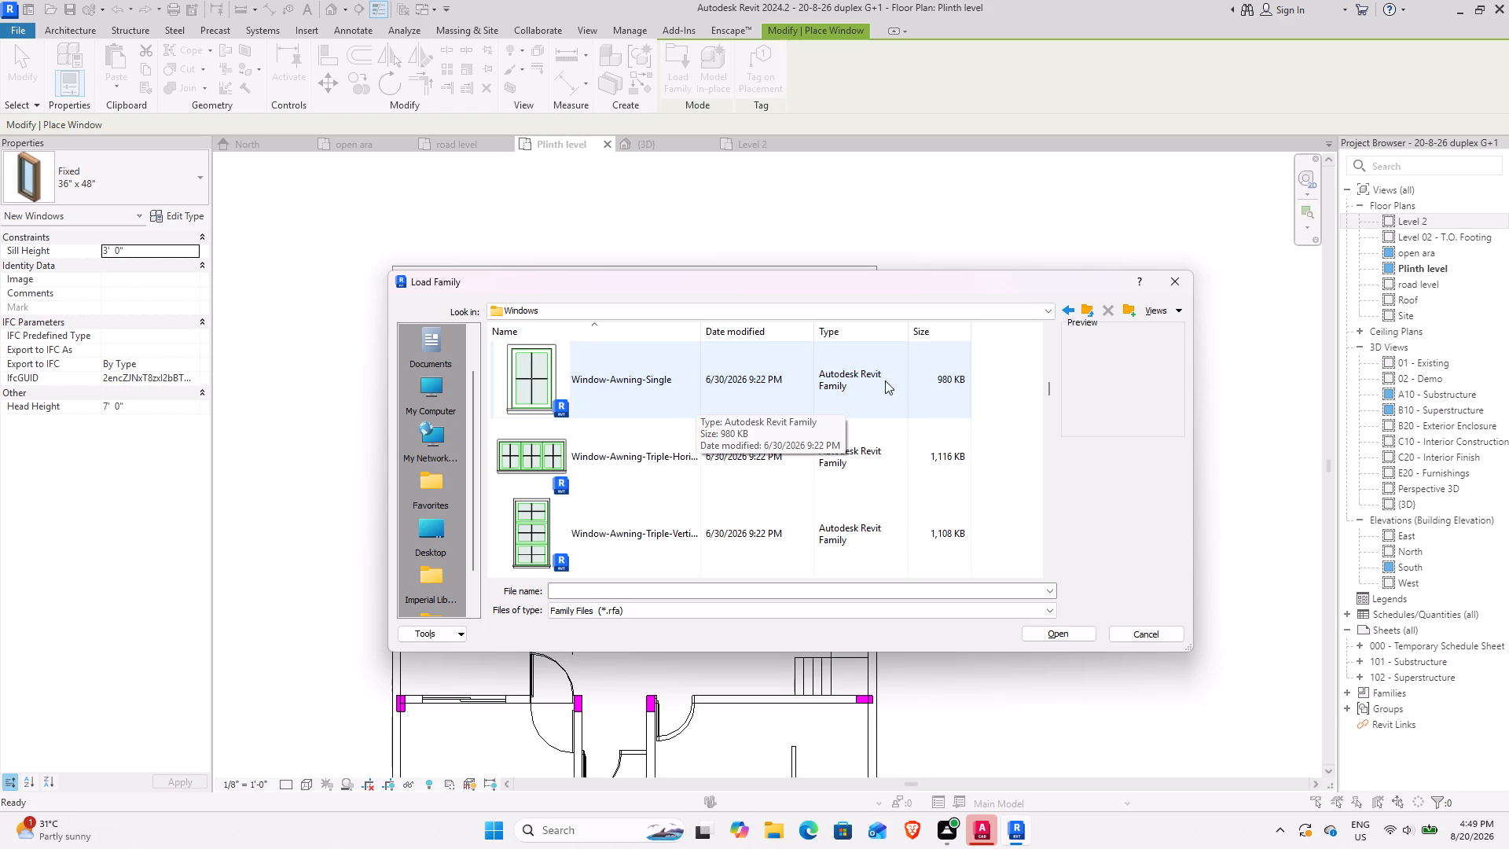
{"action": "scroll", "coordinate": [883, 380], "scroll_direction": "down", "scroll_amount": 3}
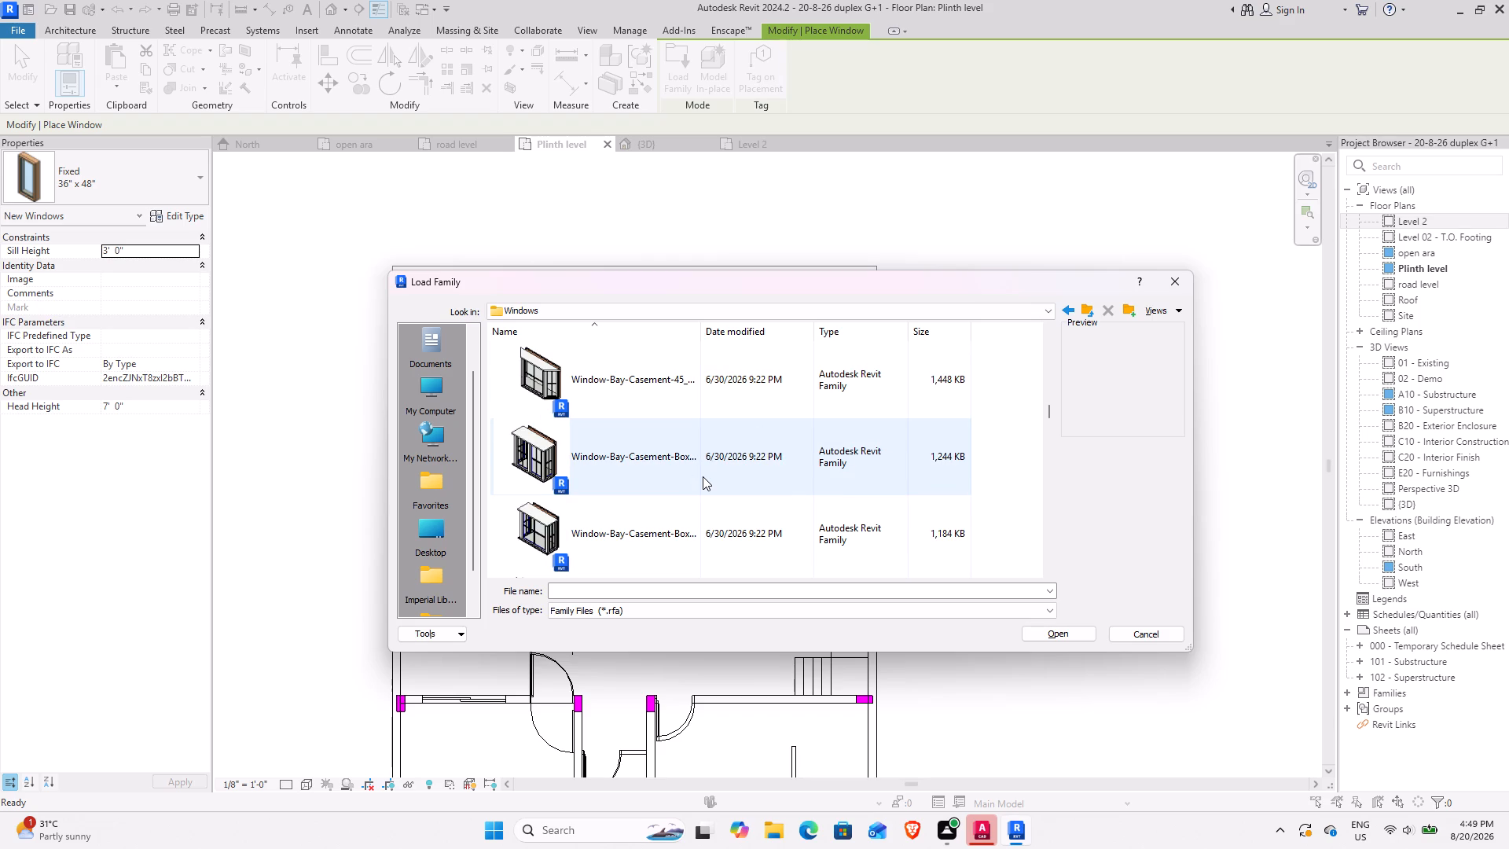
{"action": "scroll", "coordinate": [703, 476], "scroll_direction": "up", "scroll_amount": 8, "text": "ctrl"}
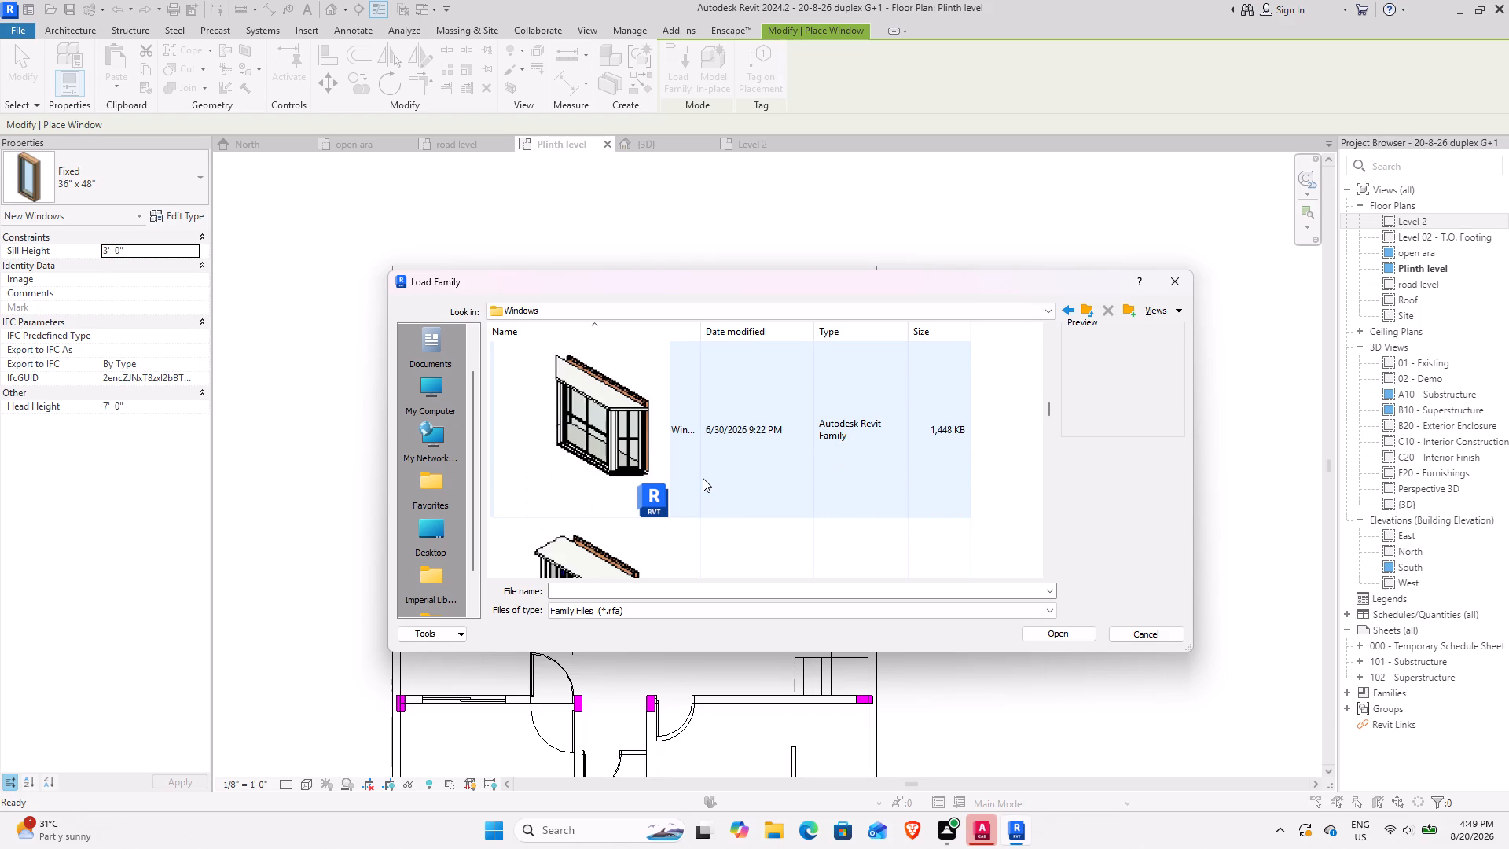
{"action": "scroll", "coordinate": [703, 478], "scroll_direction": "down", "scroll_amount": 5}
{"action": "scroll", "coordinate": [700, 480], "scroll_direction": "down", "scroll_amount": 12, "text": "ctrl"}
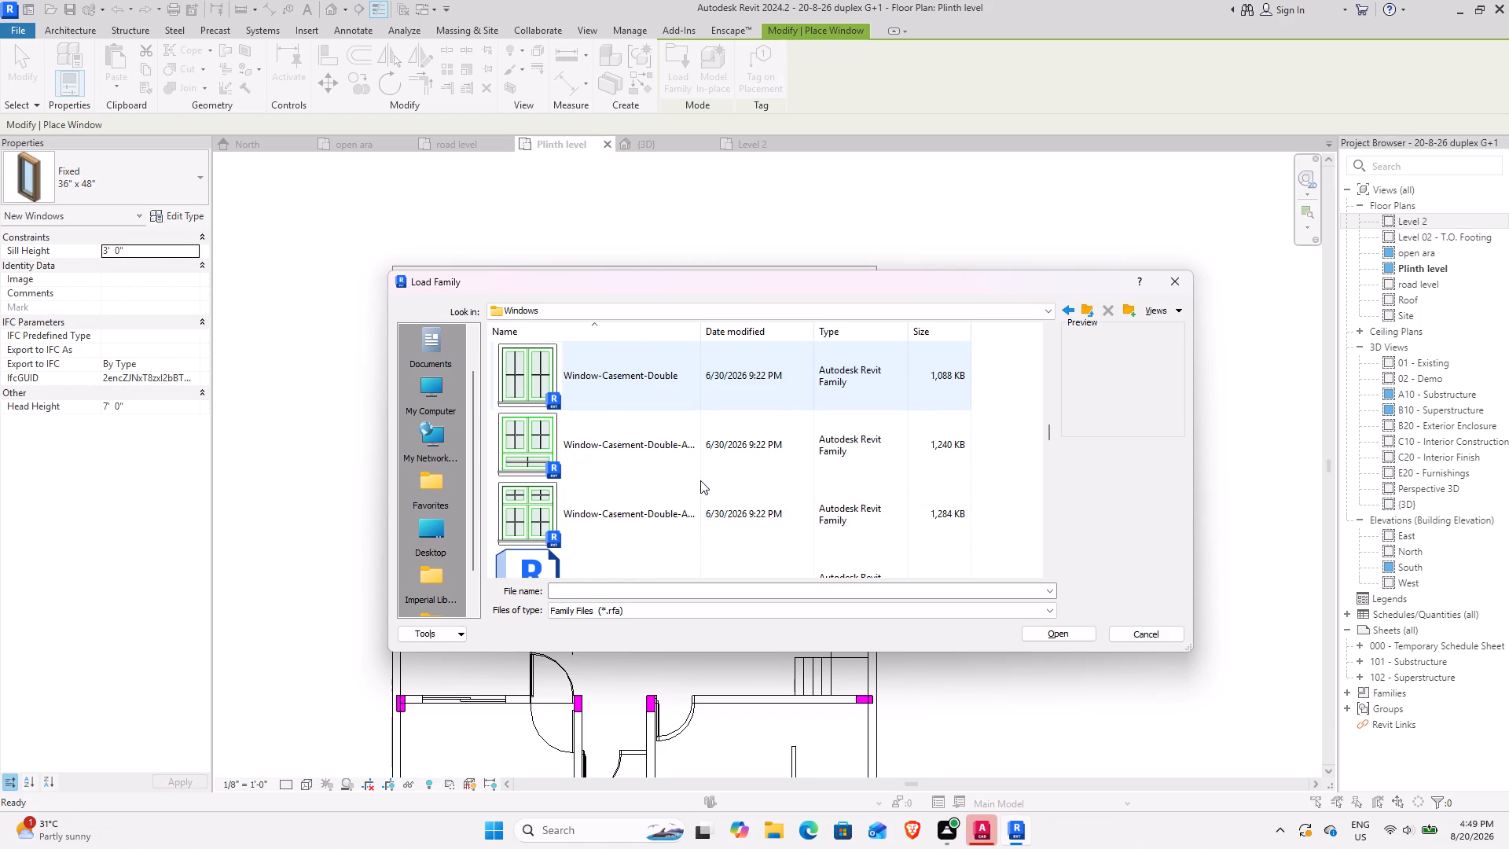
{"action": "scroll", "coordinate": [700, 480], "scroll_direction": "down", "scroll_amount": 8, "text": "ctrl"}
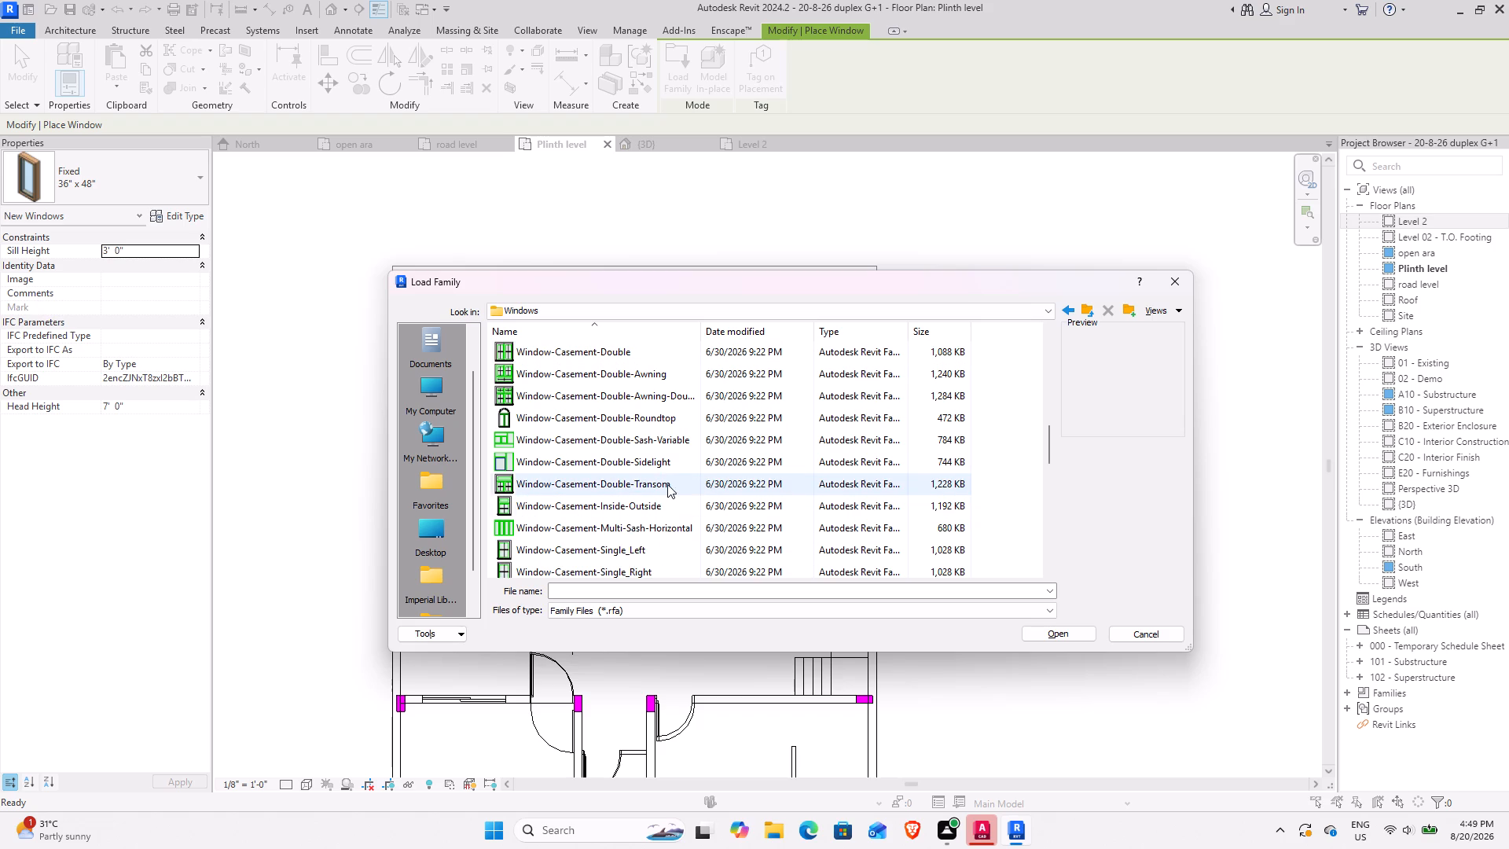
{"action": "scroll", "coordinate": [669, 484], "scroll_direction": "down", "scroll_amount": 5}
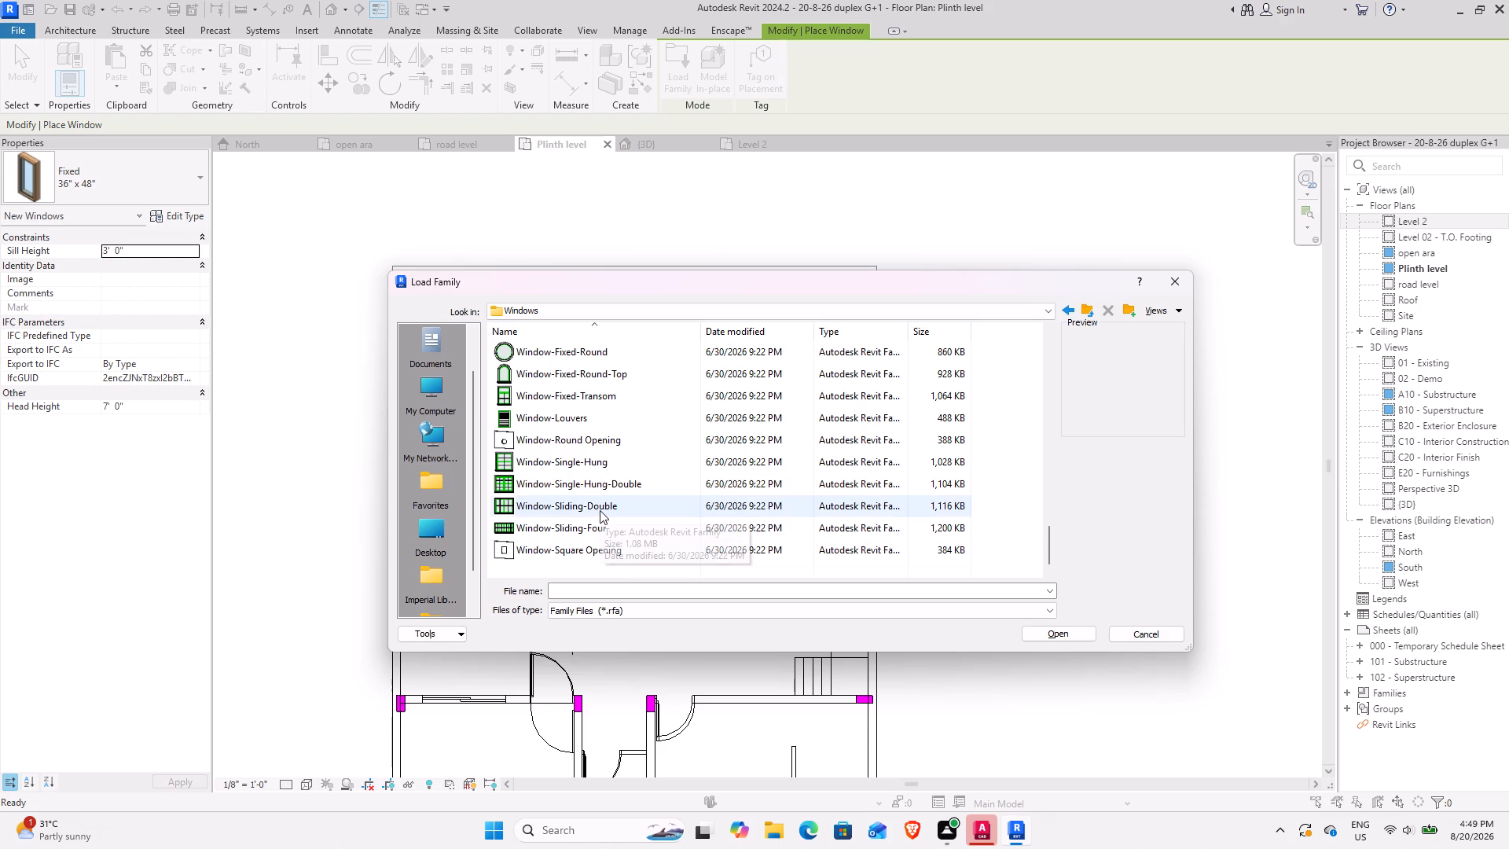
Load the Window-Sliding-Double family with its 36" x 24" type.
{"action": "left_click", "coordinate": [600, 510]}
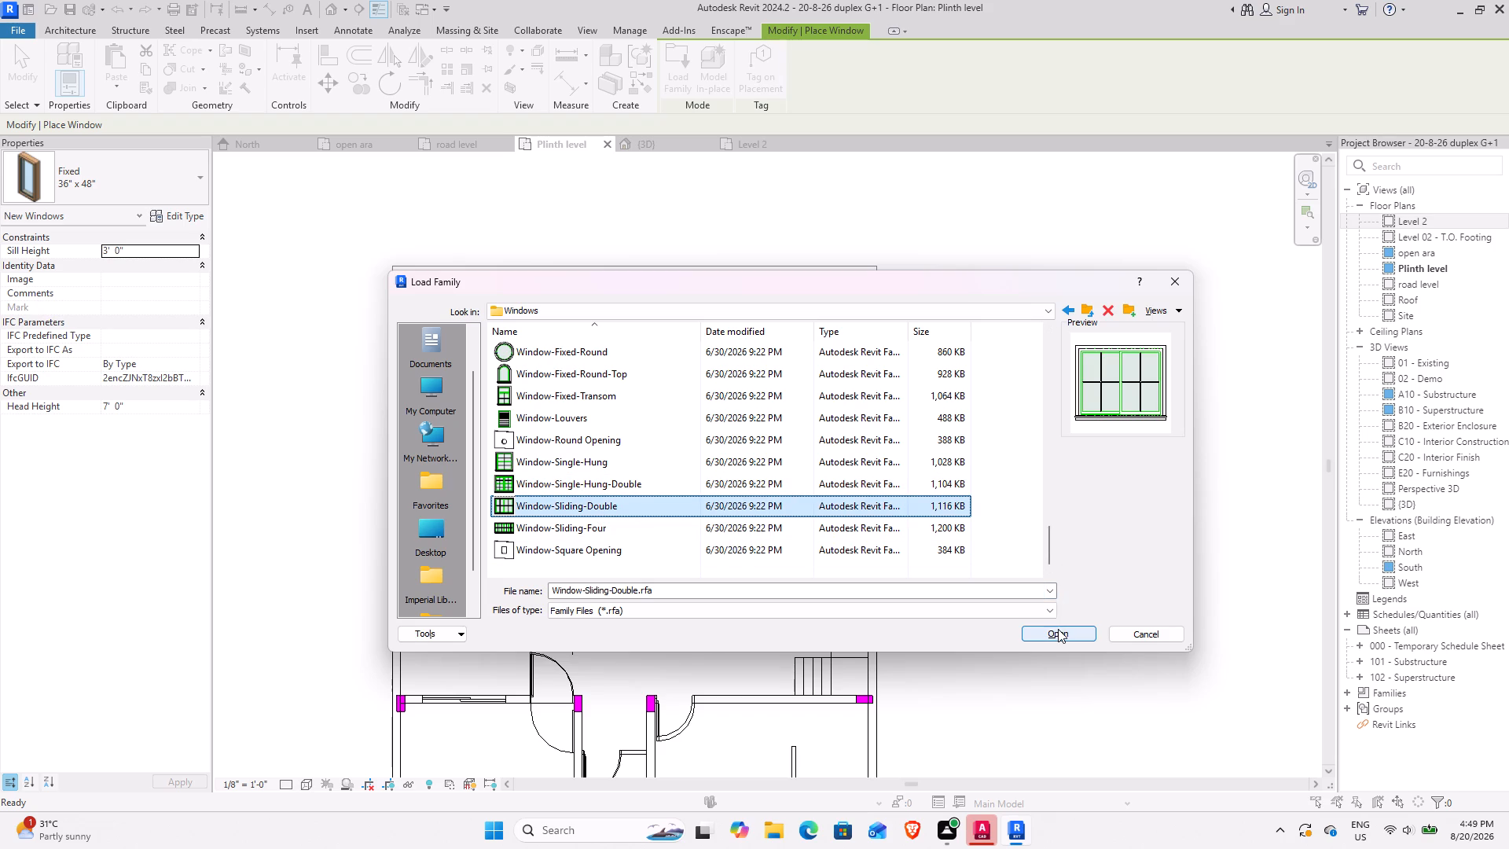
{"action": "left_click", "coordinate": [1058, 629]}
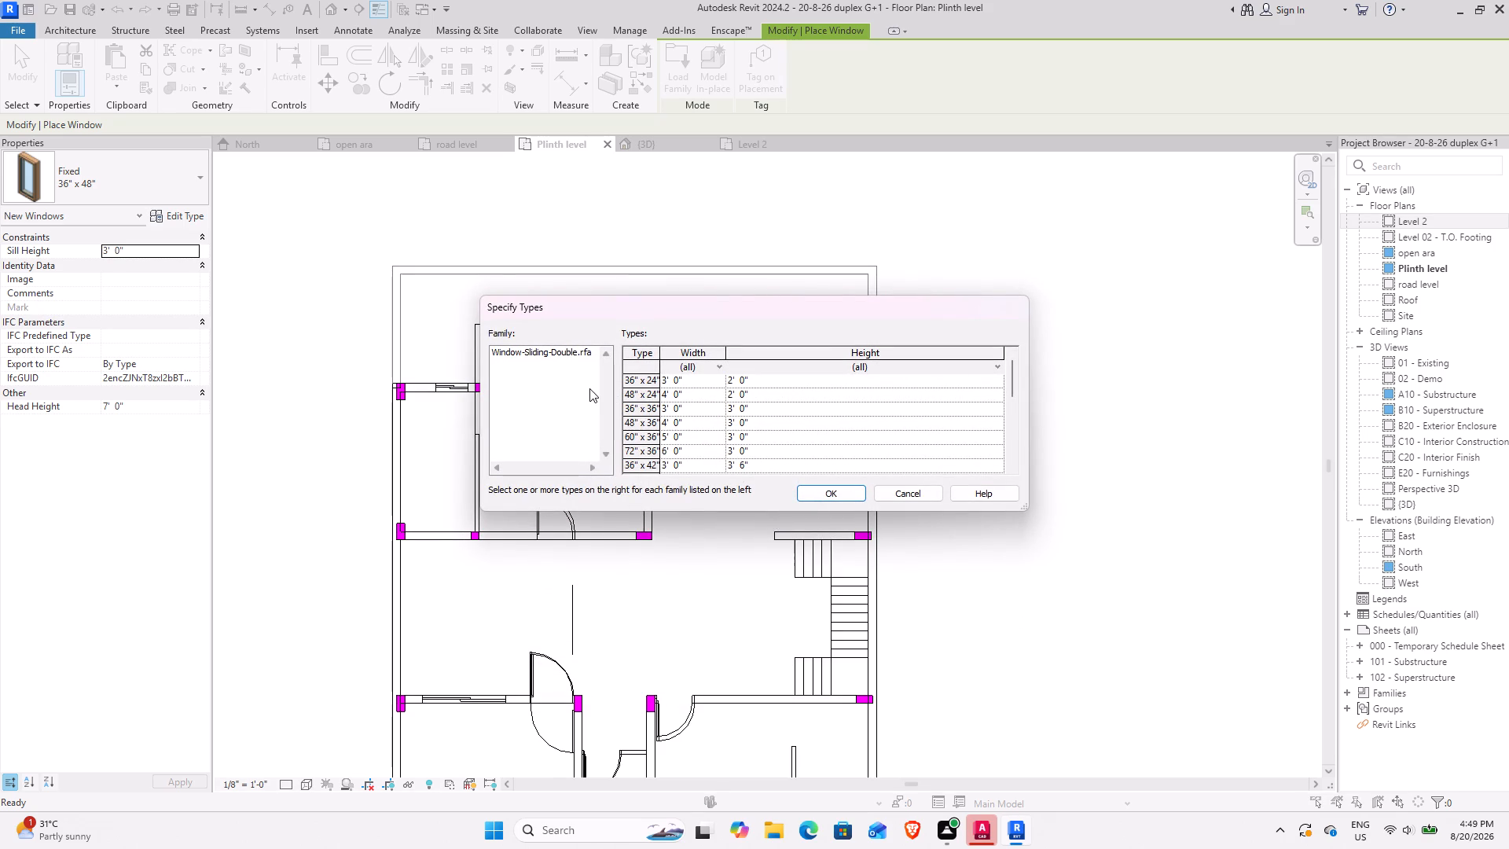
{"action": "left_click", "coordinate": [638, 381]}
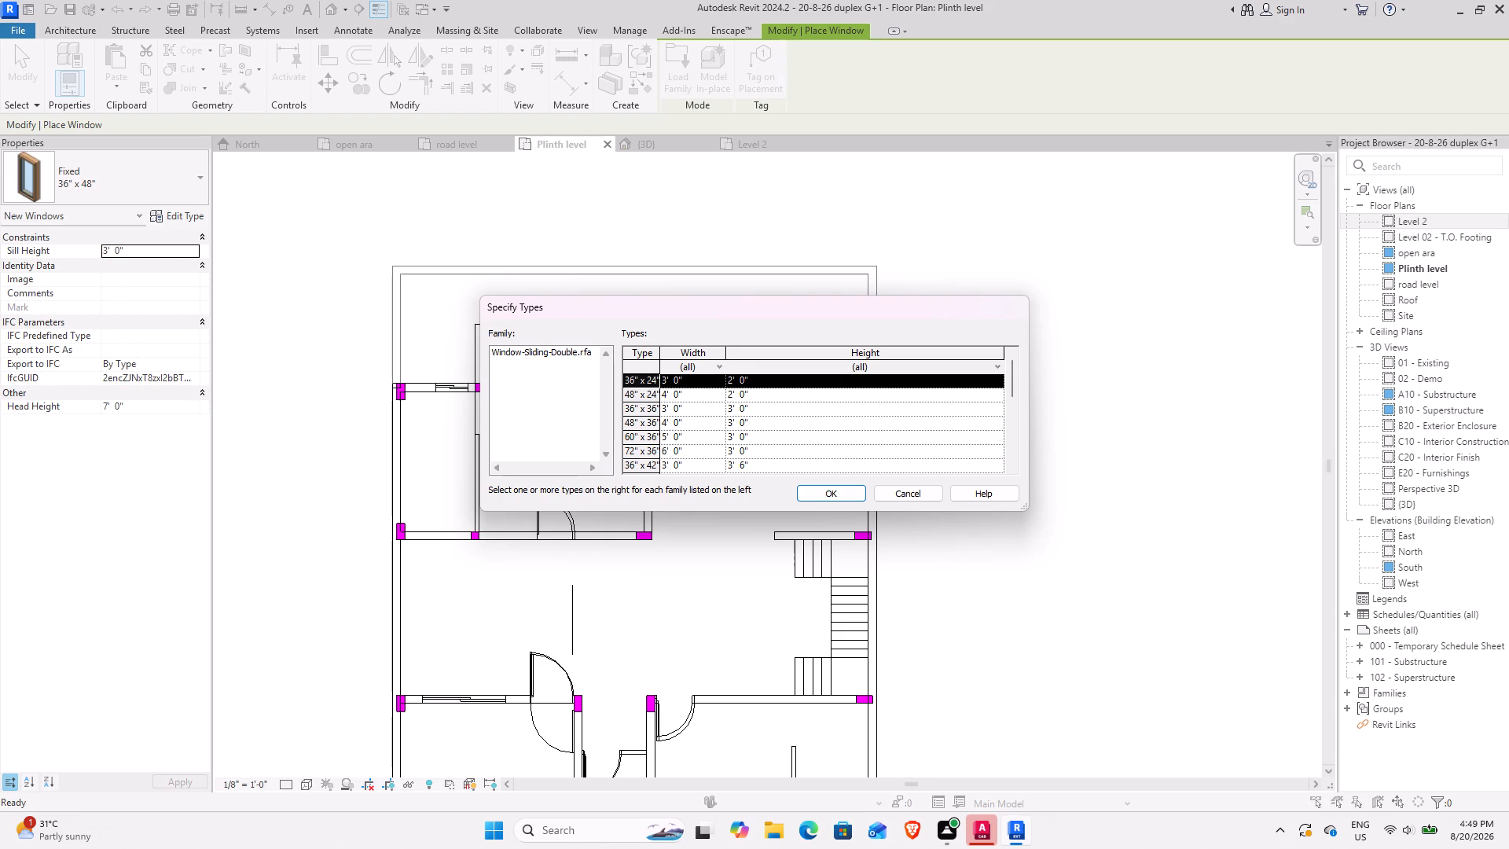
{"action": "left_click", "coordinate": [845, 495]}
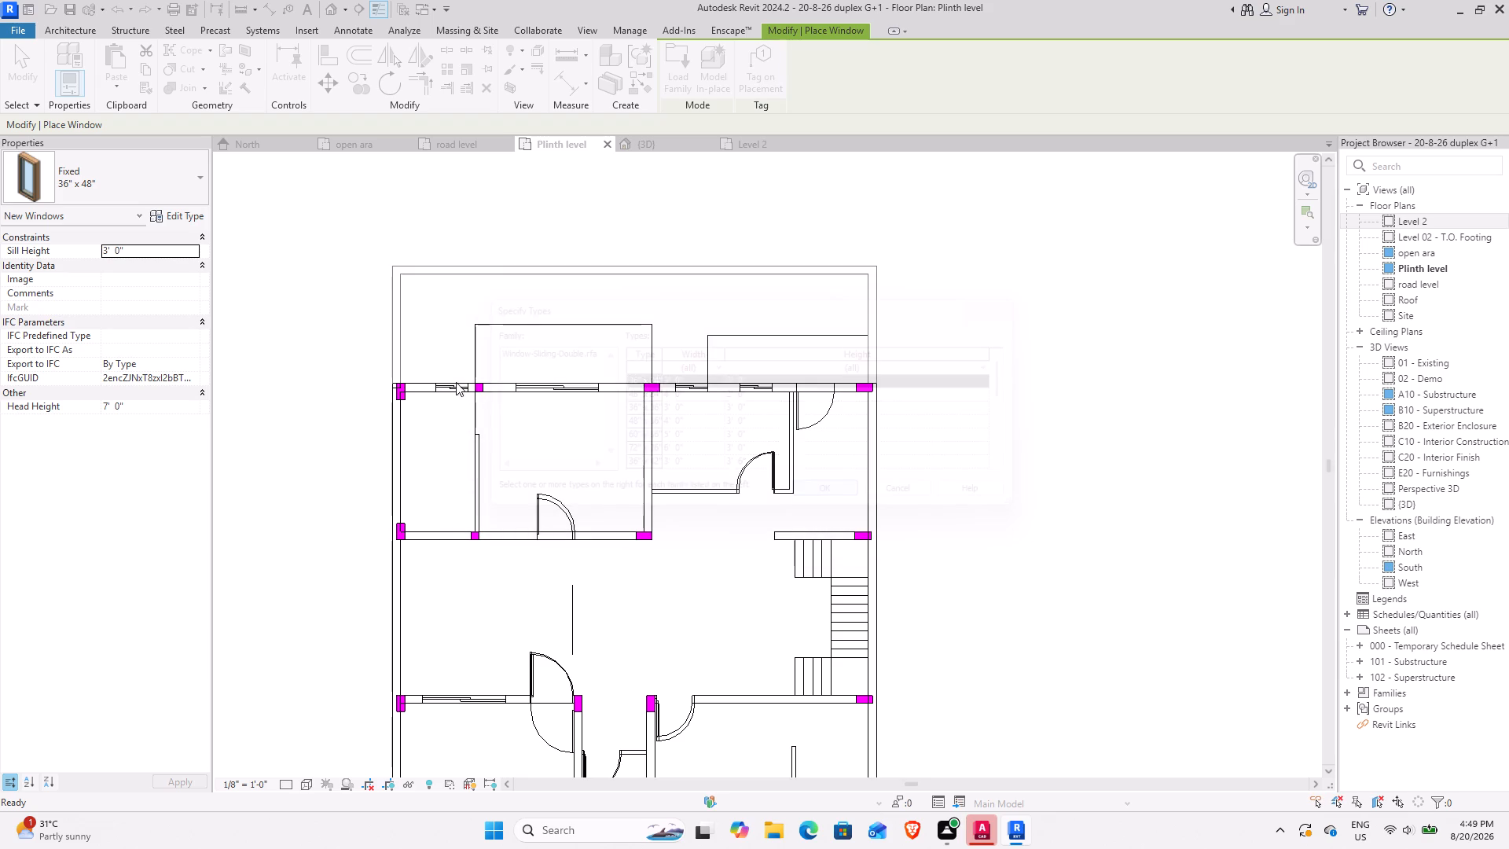
Place a 36" x 24" sliding window over the small rear room's plan opening in the rear outer wall, about 5'-1" from the corner.
{"action": "scroll", "coordinate": [446, 381], "scroll_direction": "up", "scroll_amount": 1}
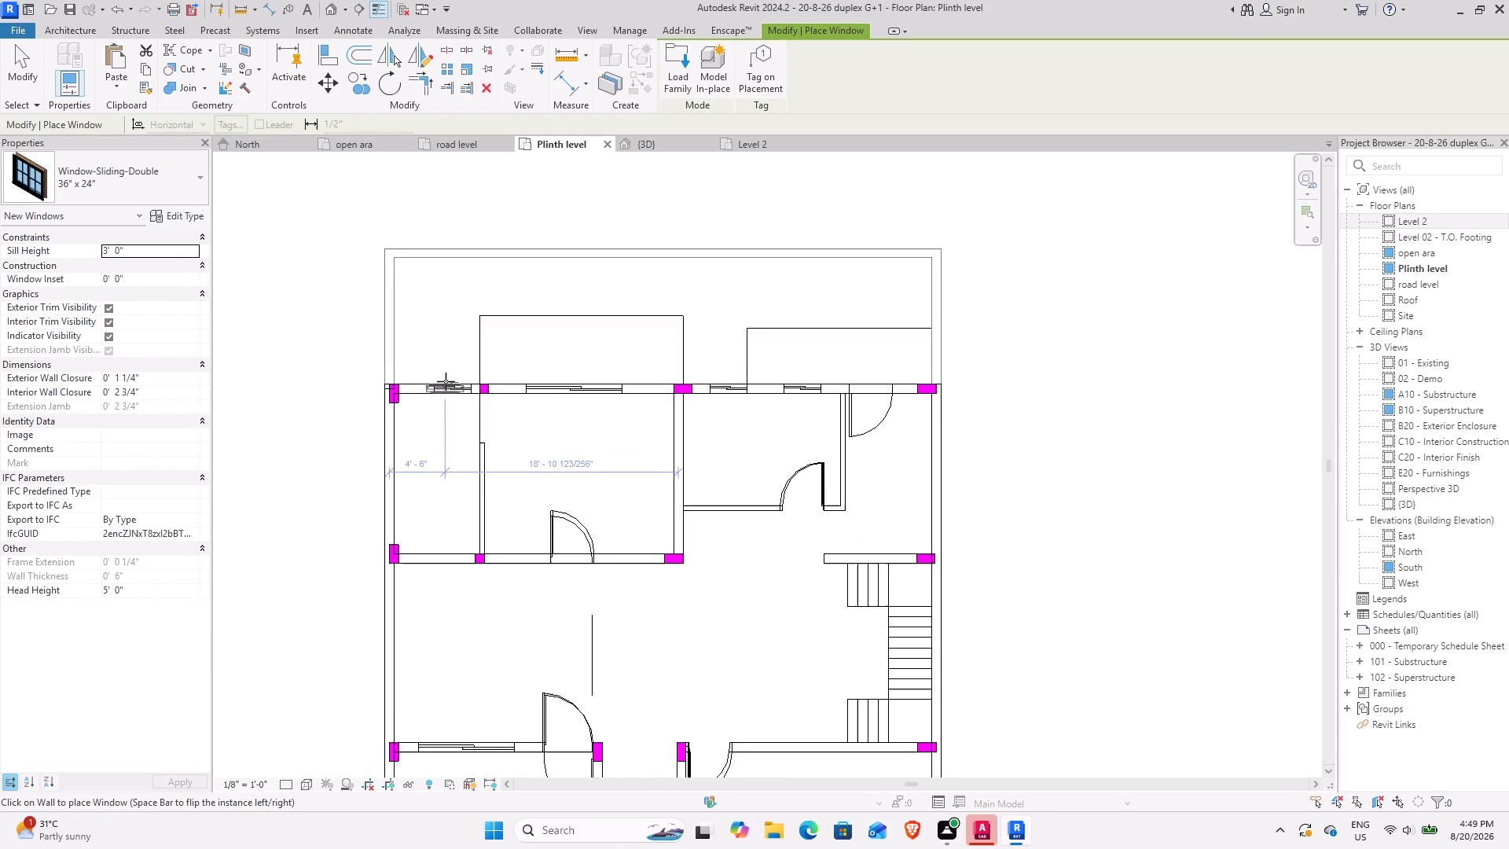
{"action": "scroll", "coordinate": [446, 381], "scroll_direction": "up", "scroll_amount": 15}
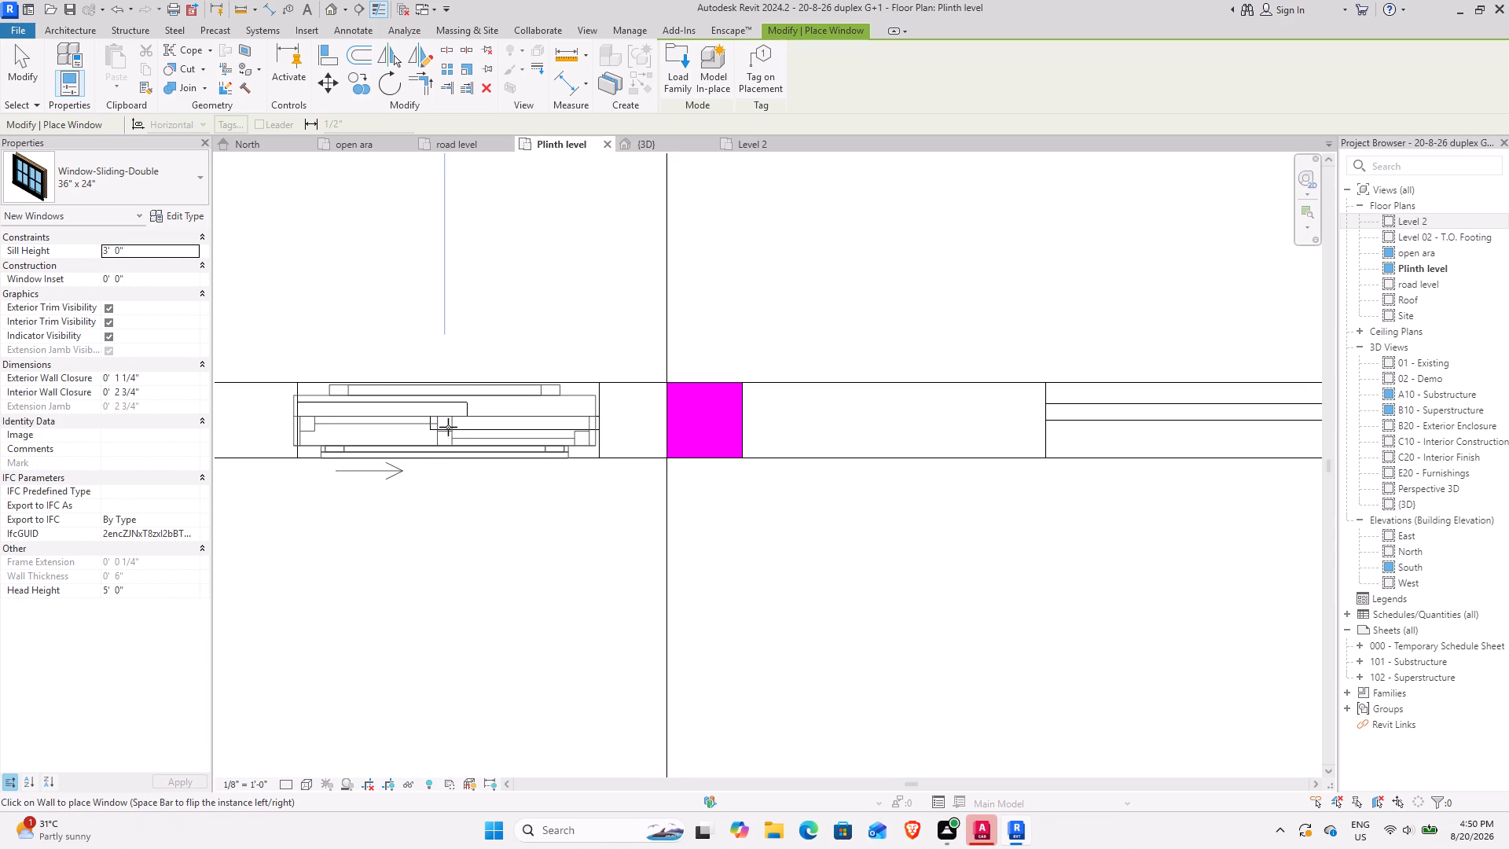
{"action": "left_click", "coordinate": [448, 427]}
{"action": "scroll", "coordinate": [516, 548], "scroll_direction": "down", "scroll_amount": 8}
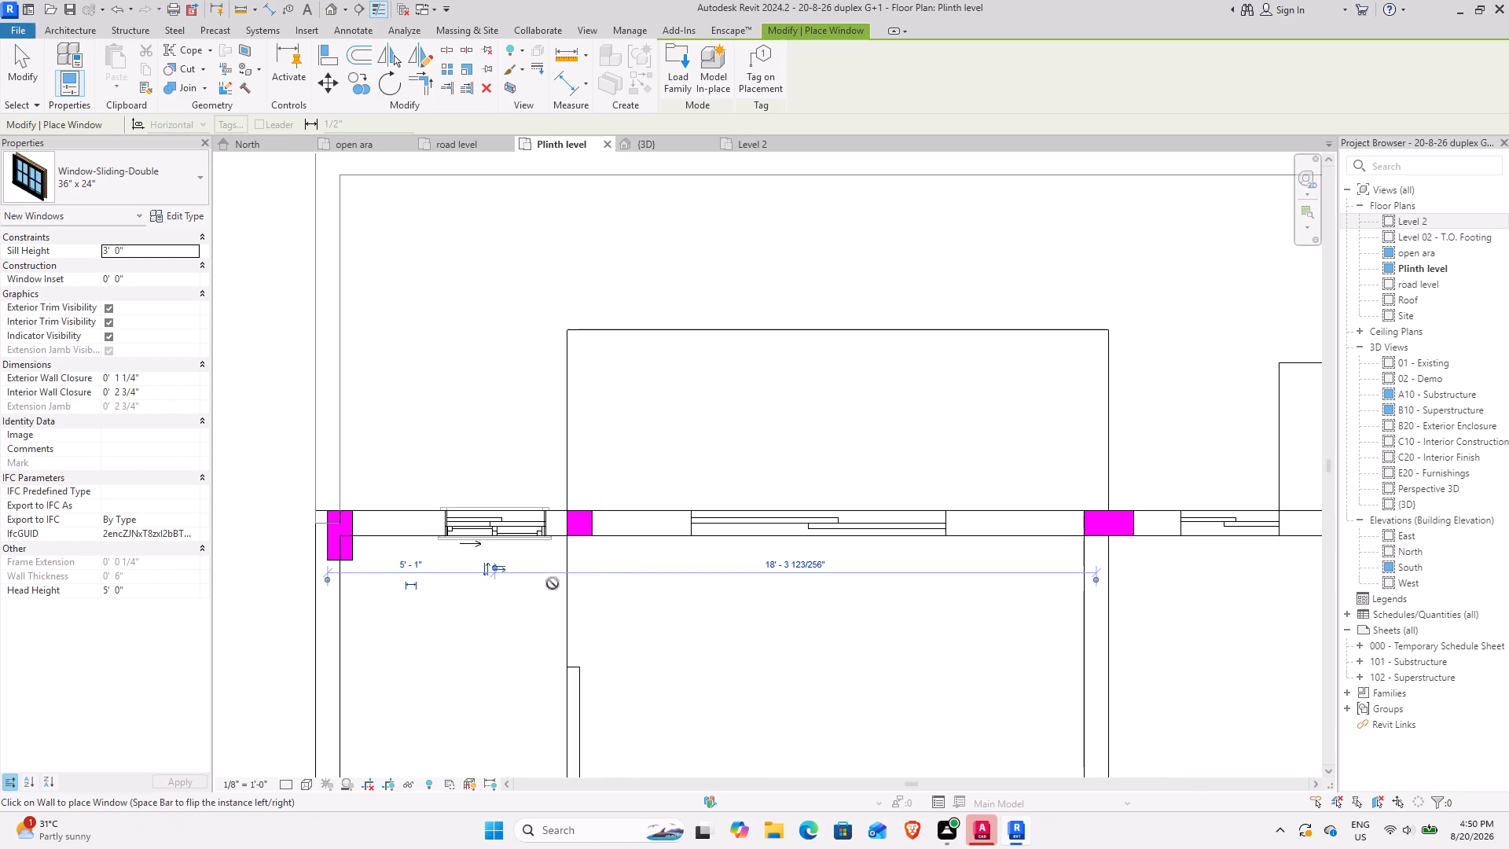
Place two 36" x 24" sliding windows over the rear room's two plan openings, about 4'-0" and 3'-4" from its side partitions.
{"action": "middle_click_drag", "start_coordinate": [819, 583], "coordinate": [422, 558]}
{"action": "scroll", "coordinate": [848, 483], "scroll_direction": "up", "scroll_amount": 3}
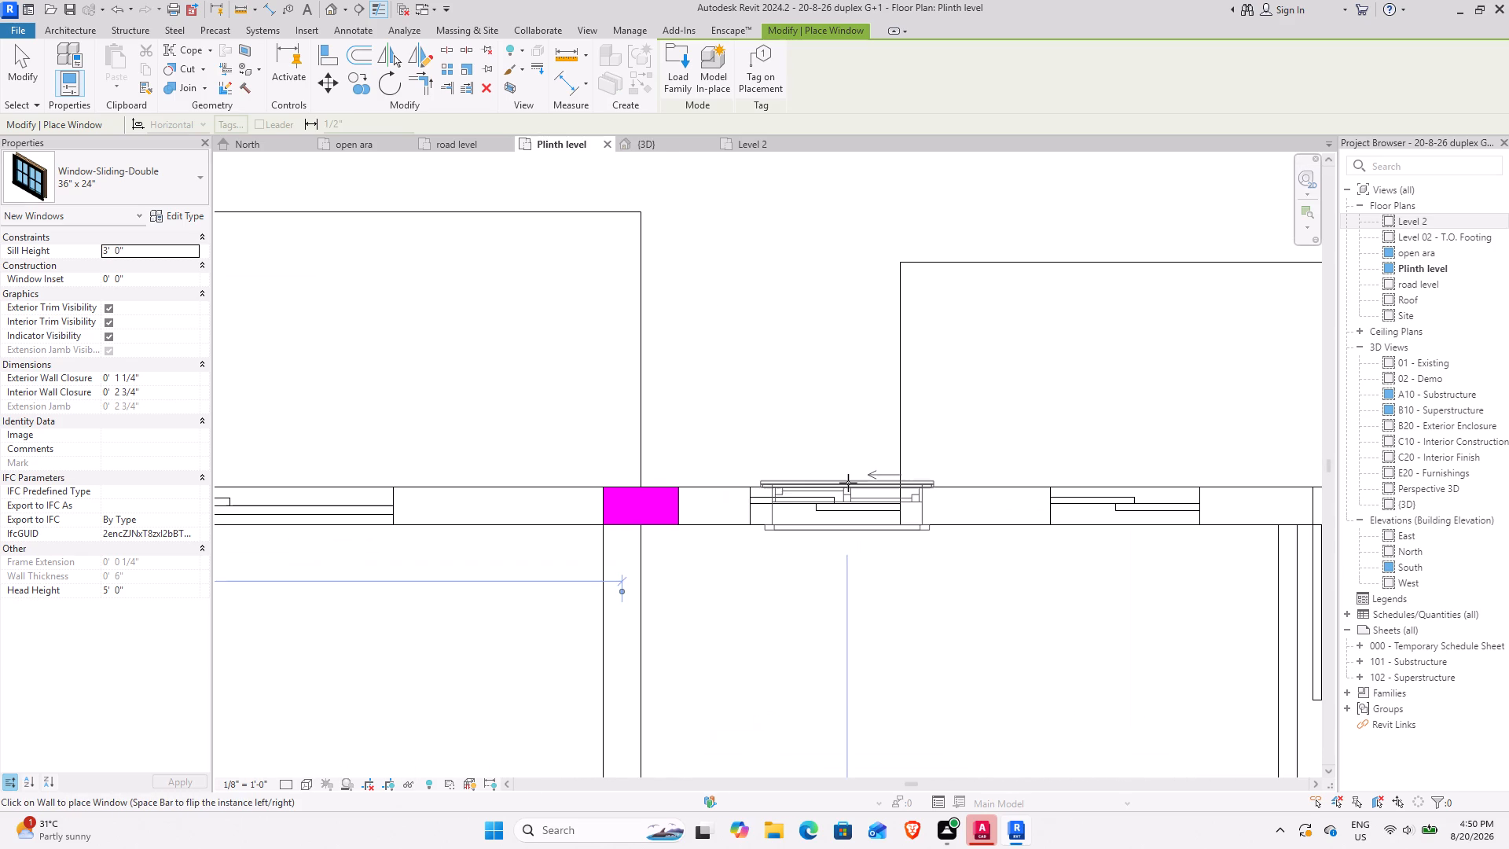
{"action": "scroll", "coordinate": [835, 483], "scroll_direction": "down", "scroll_amount": 3}
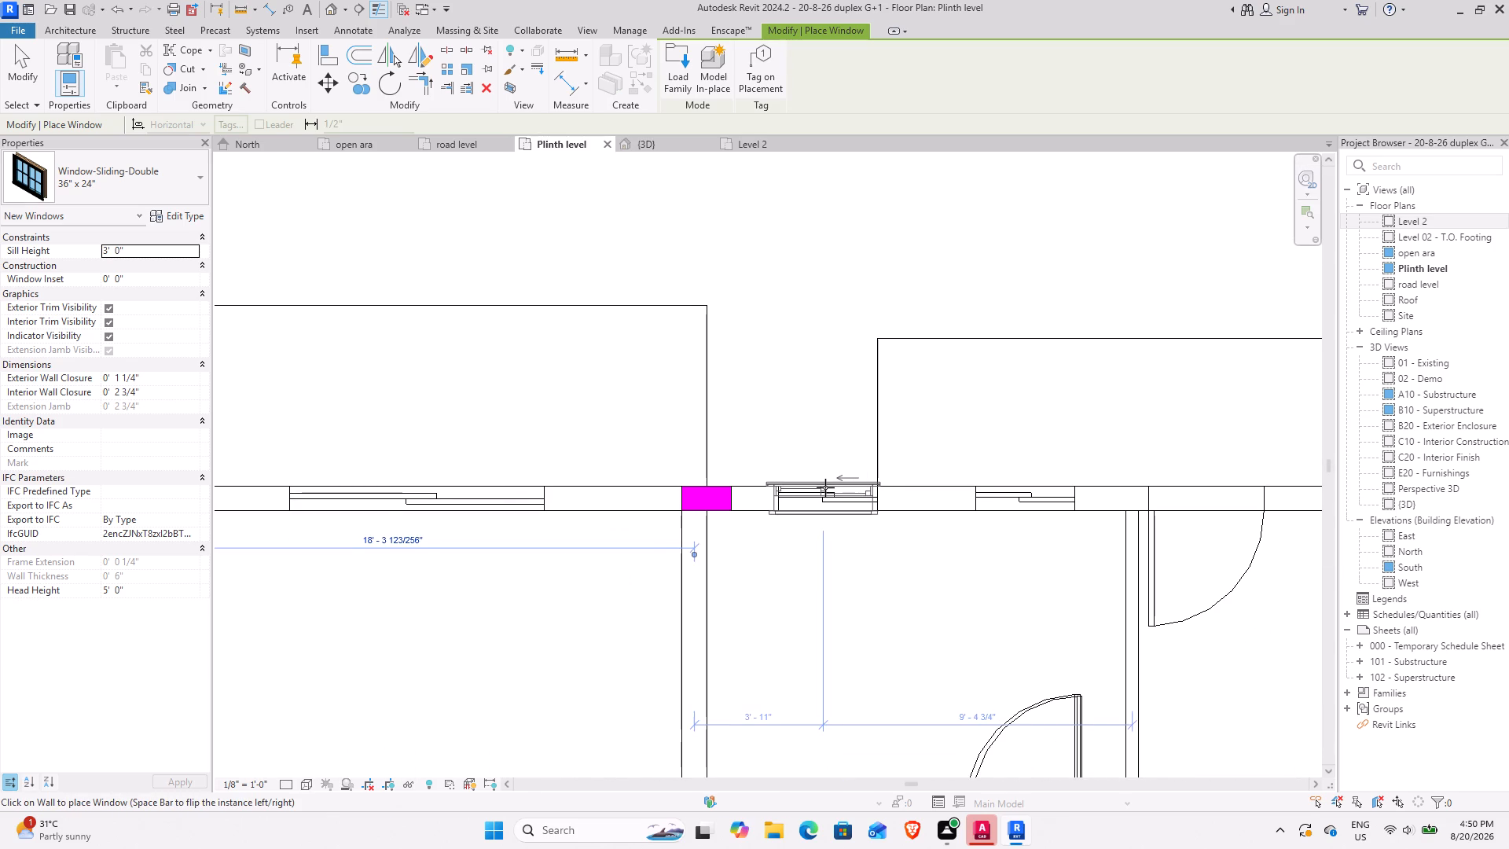
{"action": "middle_click_drag", "start_coordinate": [823, 487], "coordinate": [733, 485]}
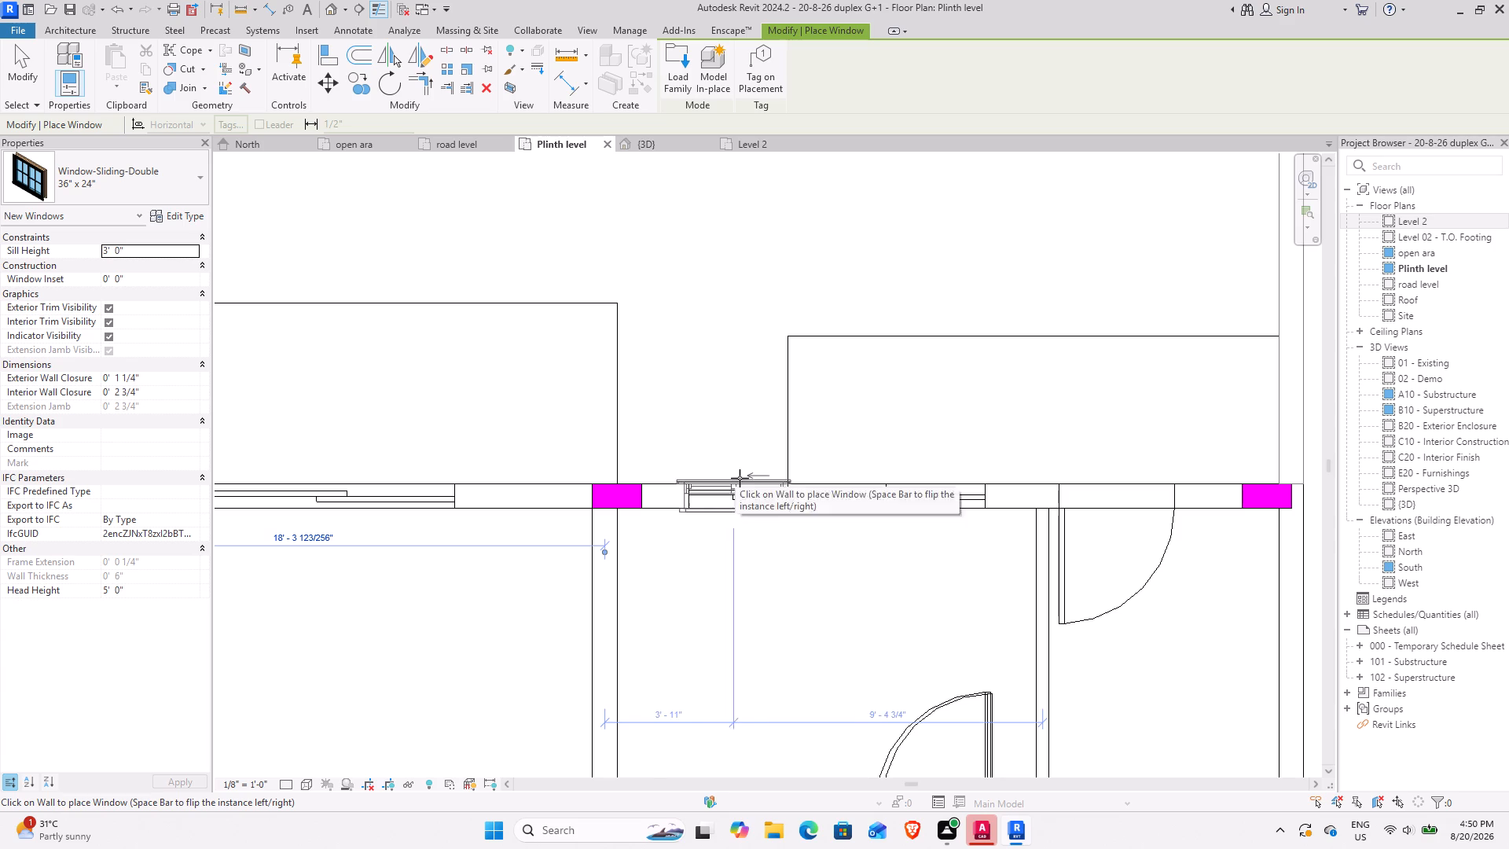
{"action": "left_click", "coordinate": [737, 478]}
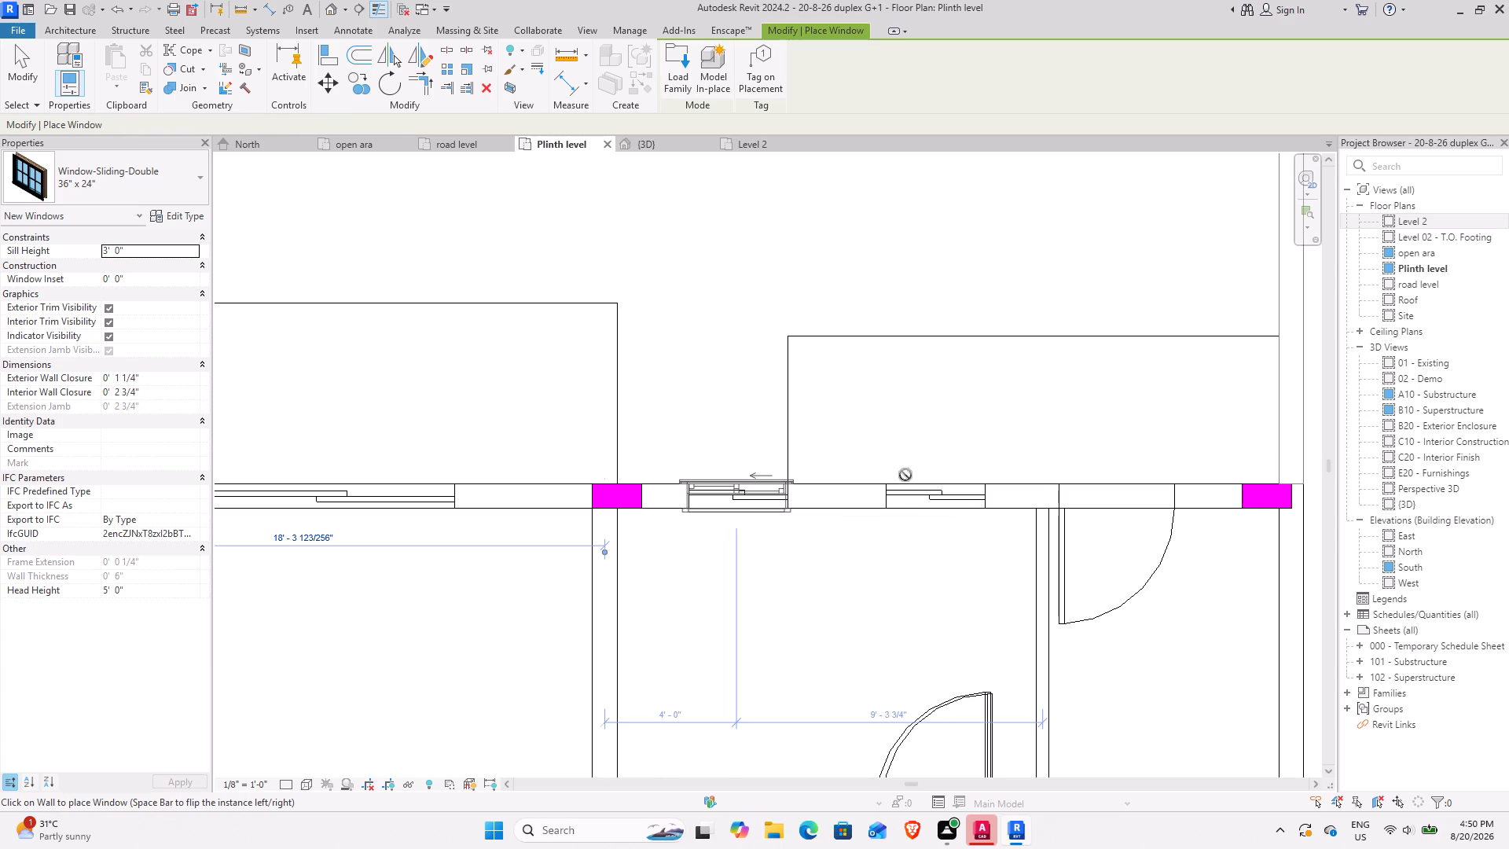
{"action": "left_click", "coordinate": [932, 497]}
{"action": "scroll", "coordinate": [799, 554], "scroll_direction": "down", "scroll_amount": 2}
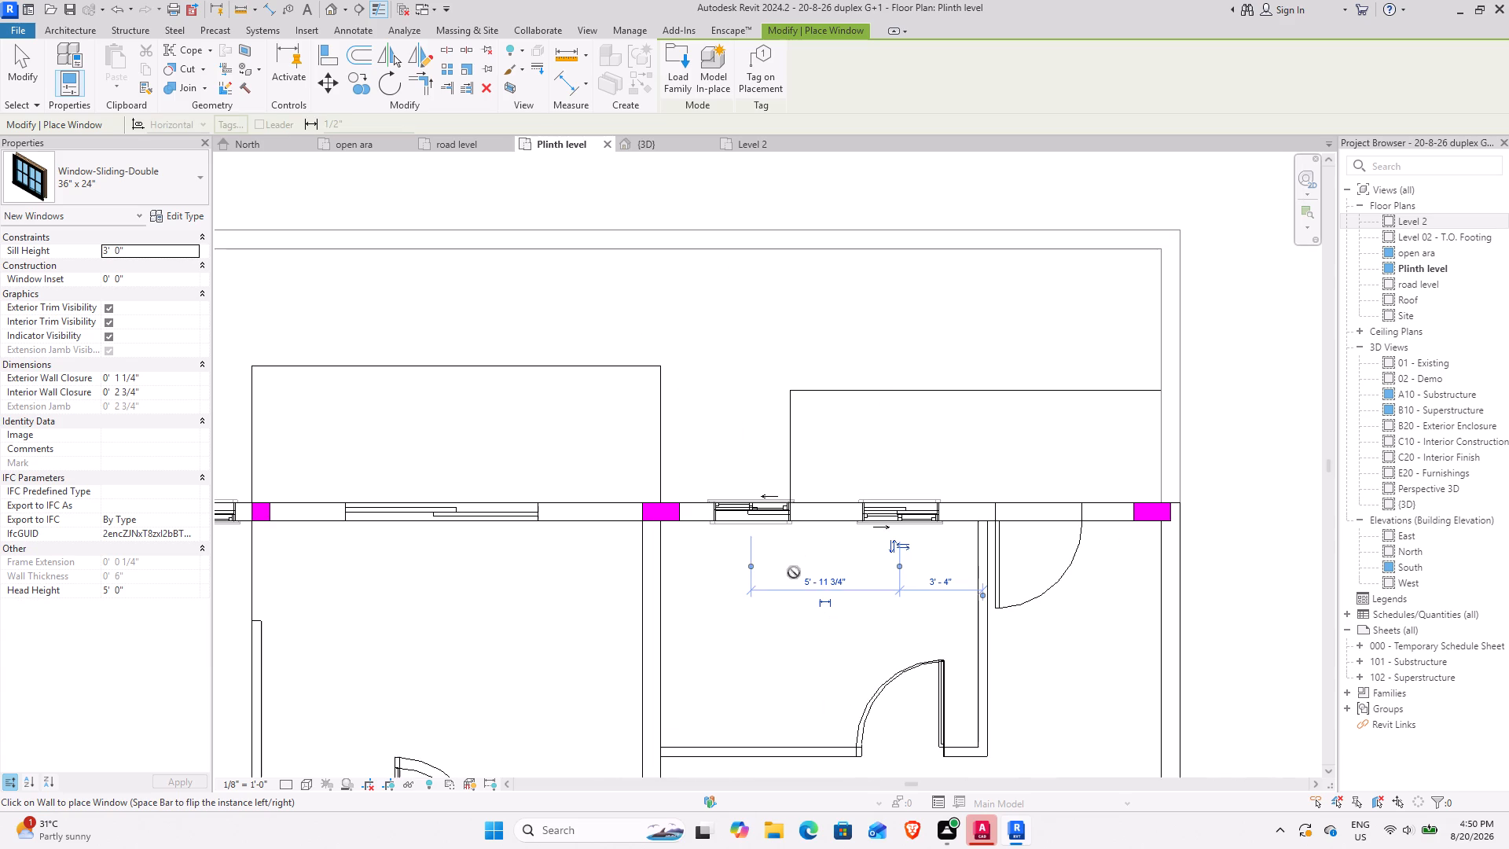
{"action": "middle_click_drag", "start_coordinate": [749, 585], "coordinate": [748, 478]}
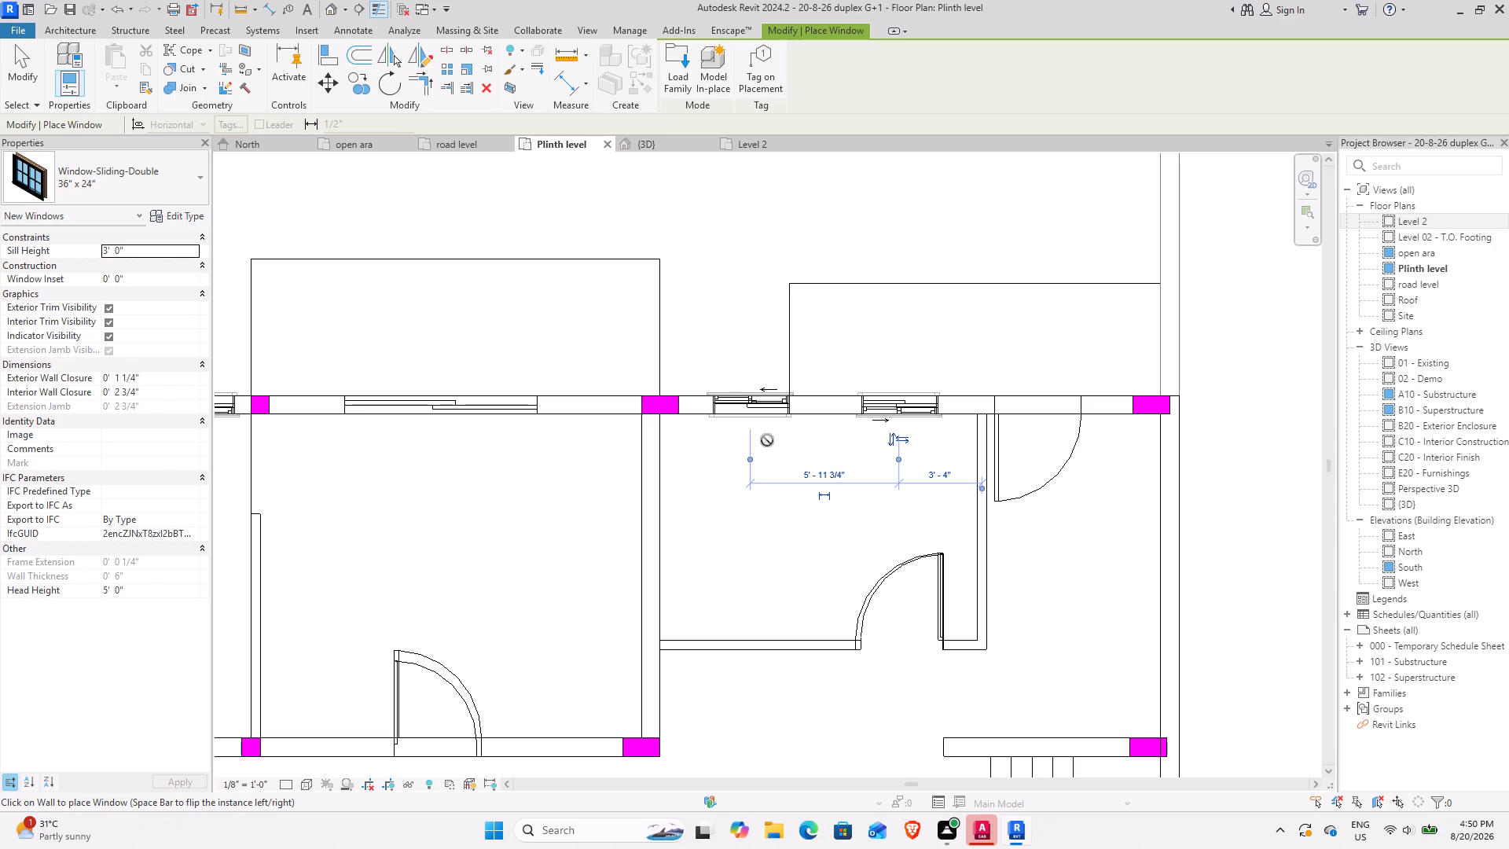
{"action": "left_click", "coordinate": [20, 72]}
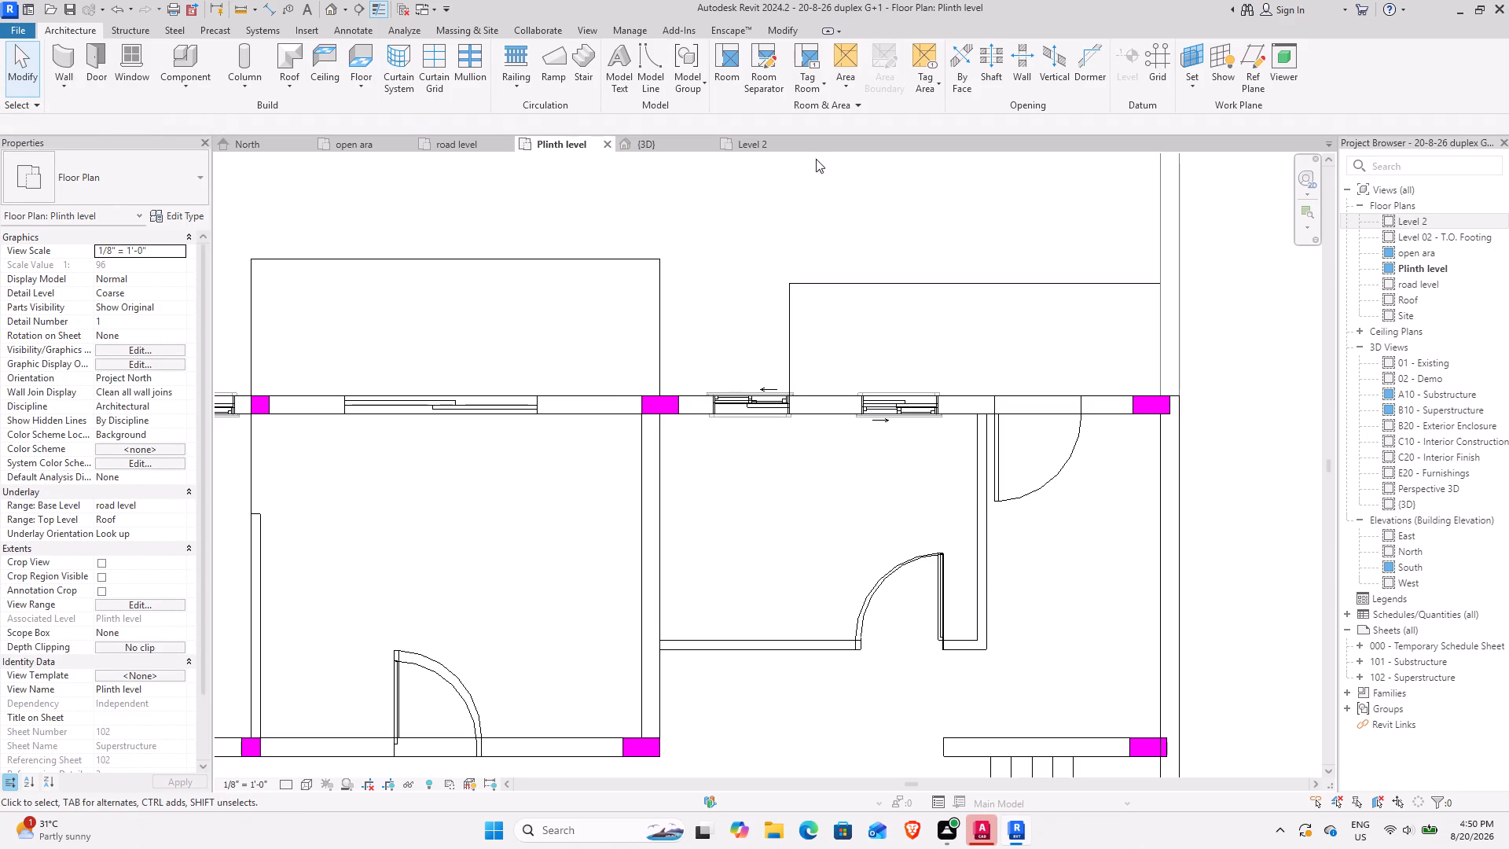
In the 3D view, delete the stray 6" concrete floor slab lying apart from the house.
{"action": "left_click", "coordinate": [671, 149]}
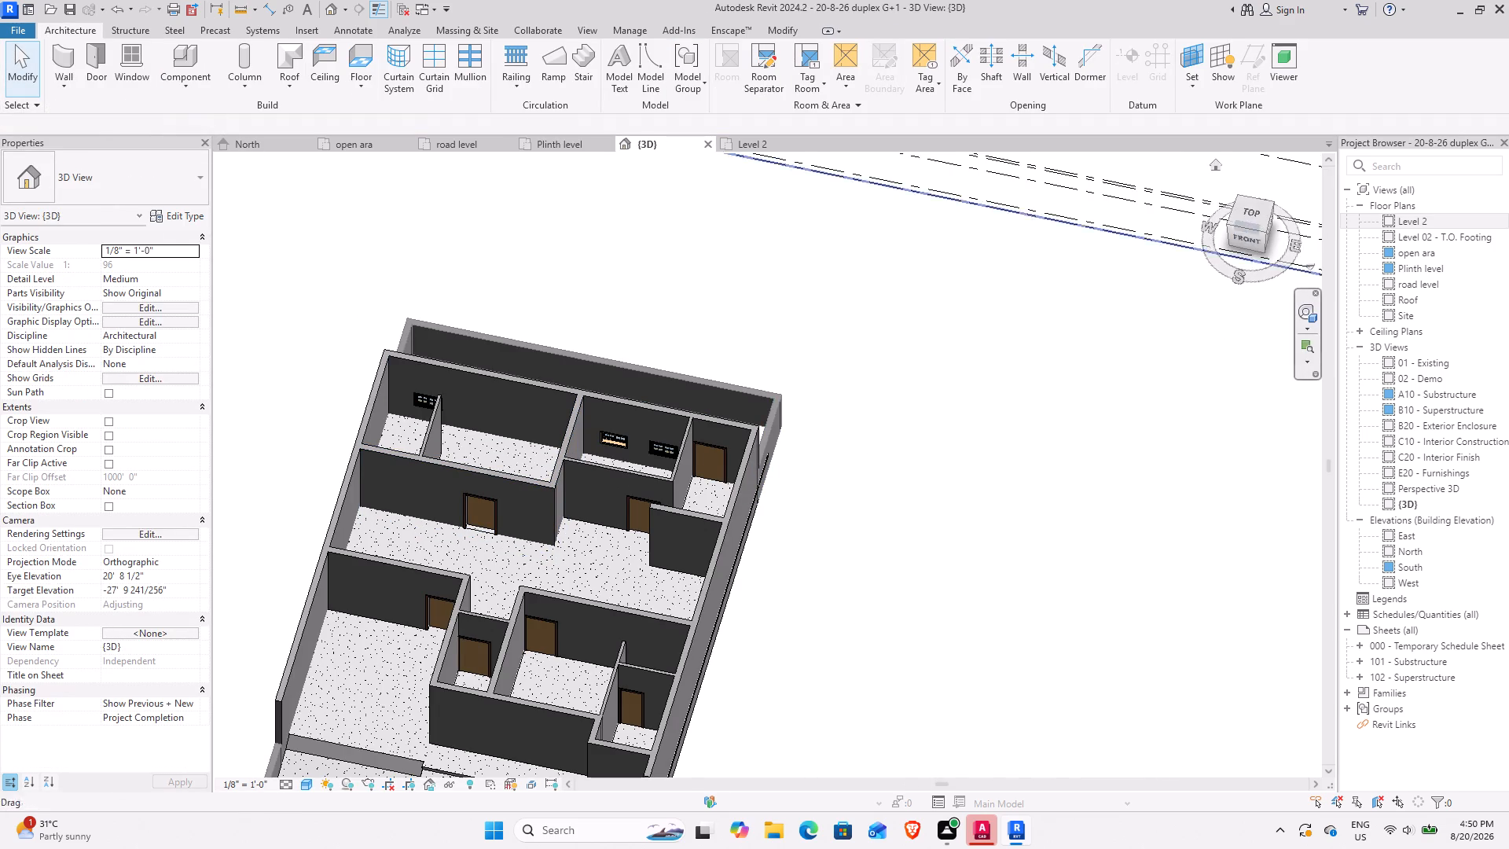
{"action": "left_click_drag", "start_coordinate": [1239, 223], "coordinate": [1082, 172]}
{"action": "left_click_drag", "start_coordinate": [1250, 242], "coordinate": [1250, 242]}
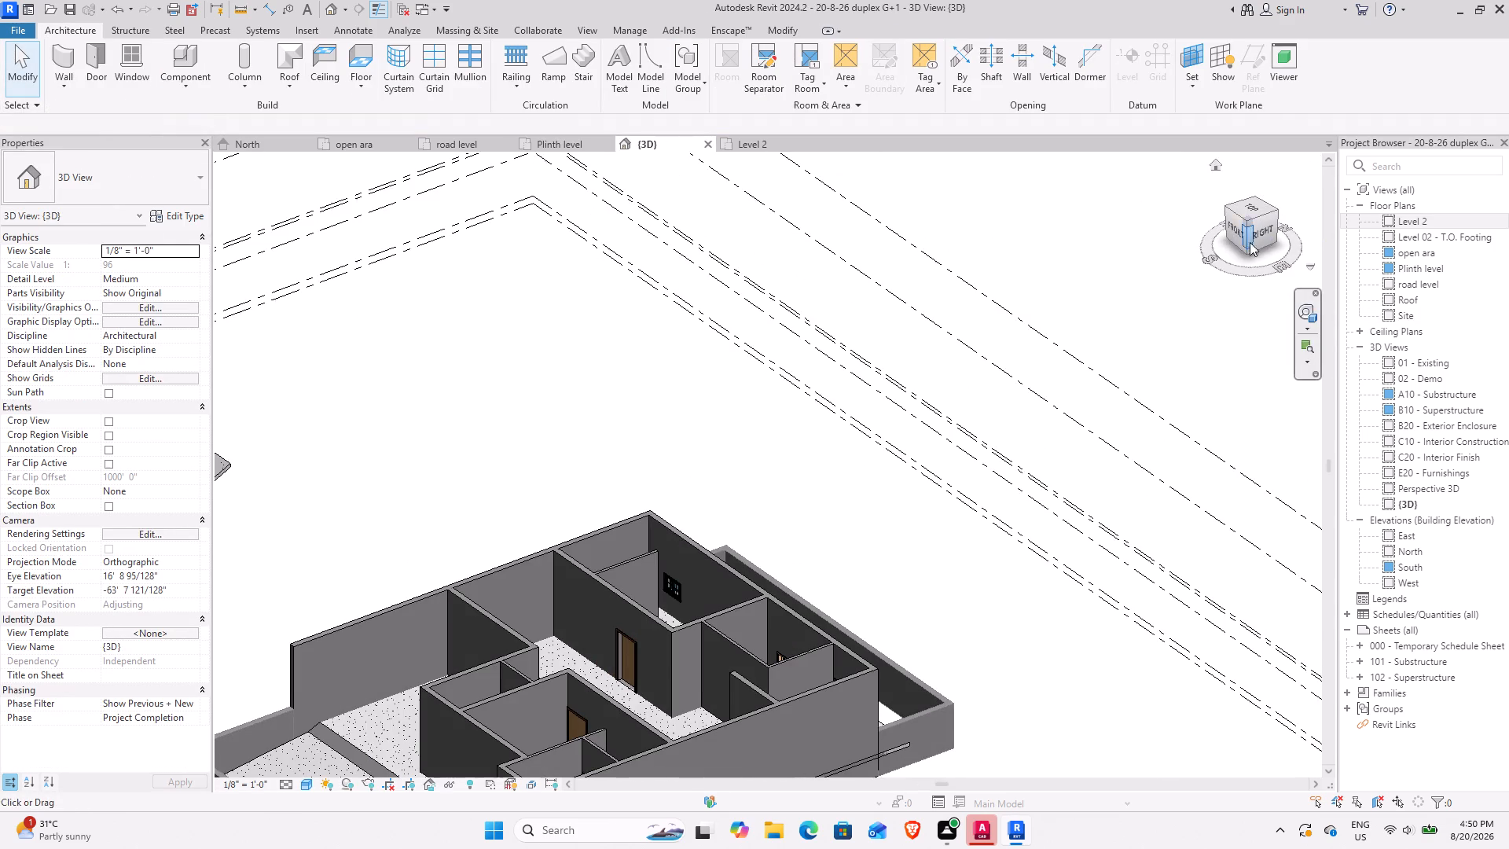
{"action": "left_click_drag", "start_coordinate": [1250, 242], "coordinate": [754, 272]}
{"action": "scroll", "coordinate": [717, 537], "scroll_direction": "down", "scroll_amount": 6}
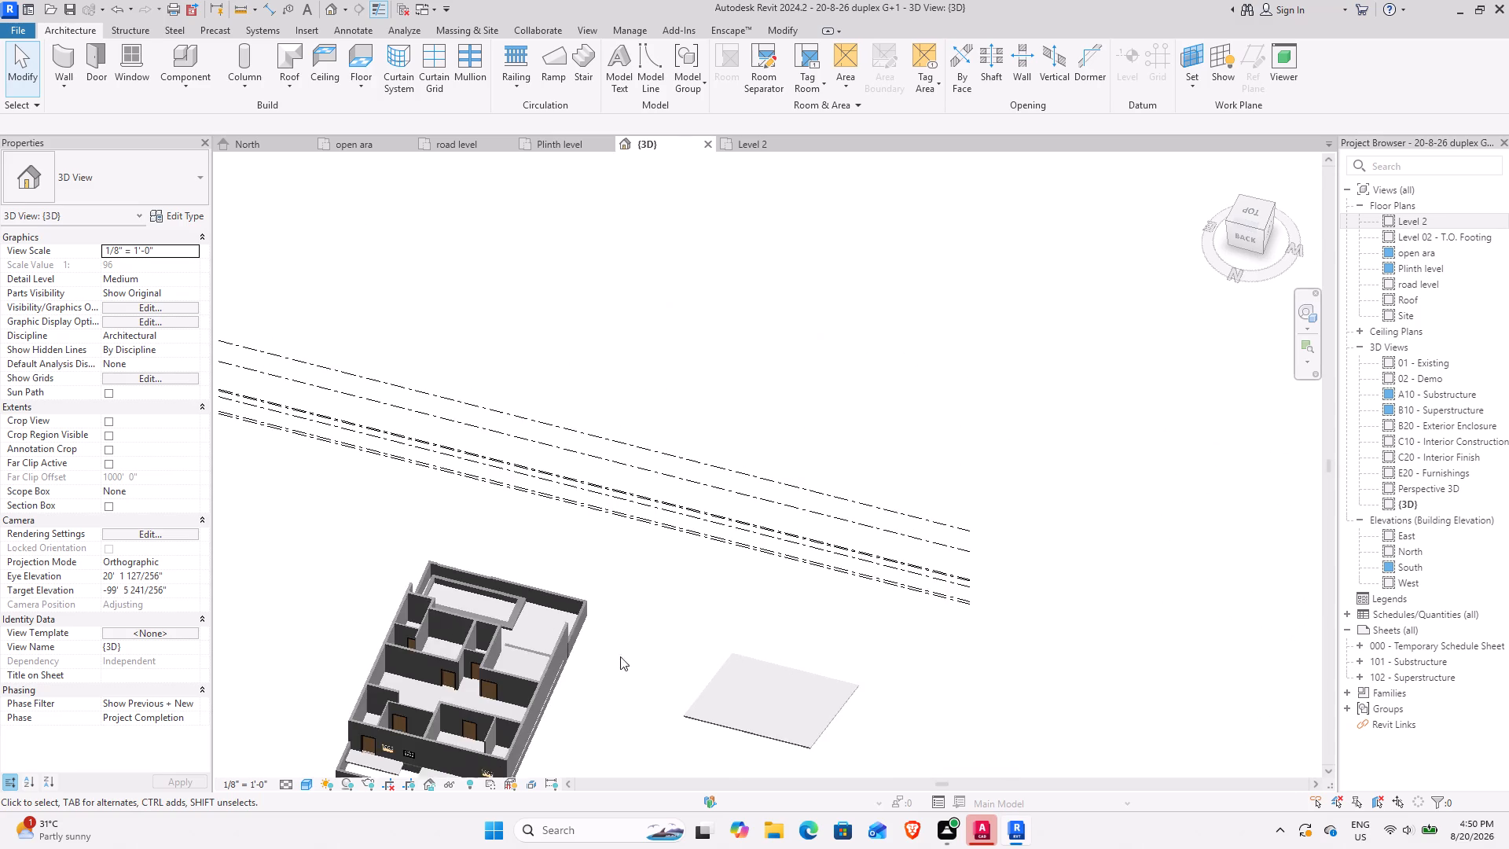
{"action": "middle_click_drag", "start_coordinate": [605, 657], "coordinate": [699, 468]}
{"action": "scroll", "coordinate": [490, 531], "scroll_direction": "up", "scroll_amount": 4}
{"action": "left_click", "coordinate": [1111, 583]}
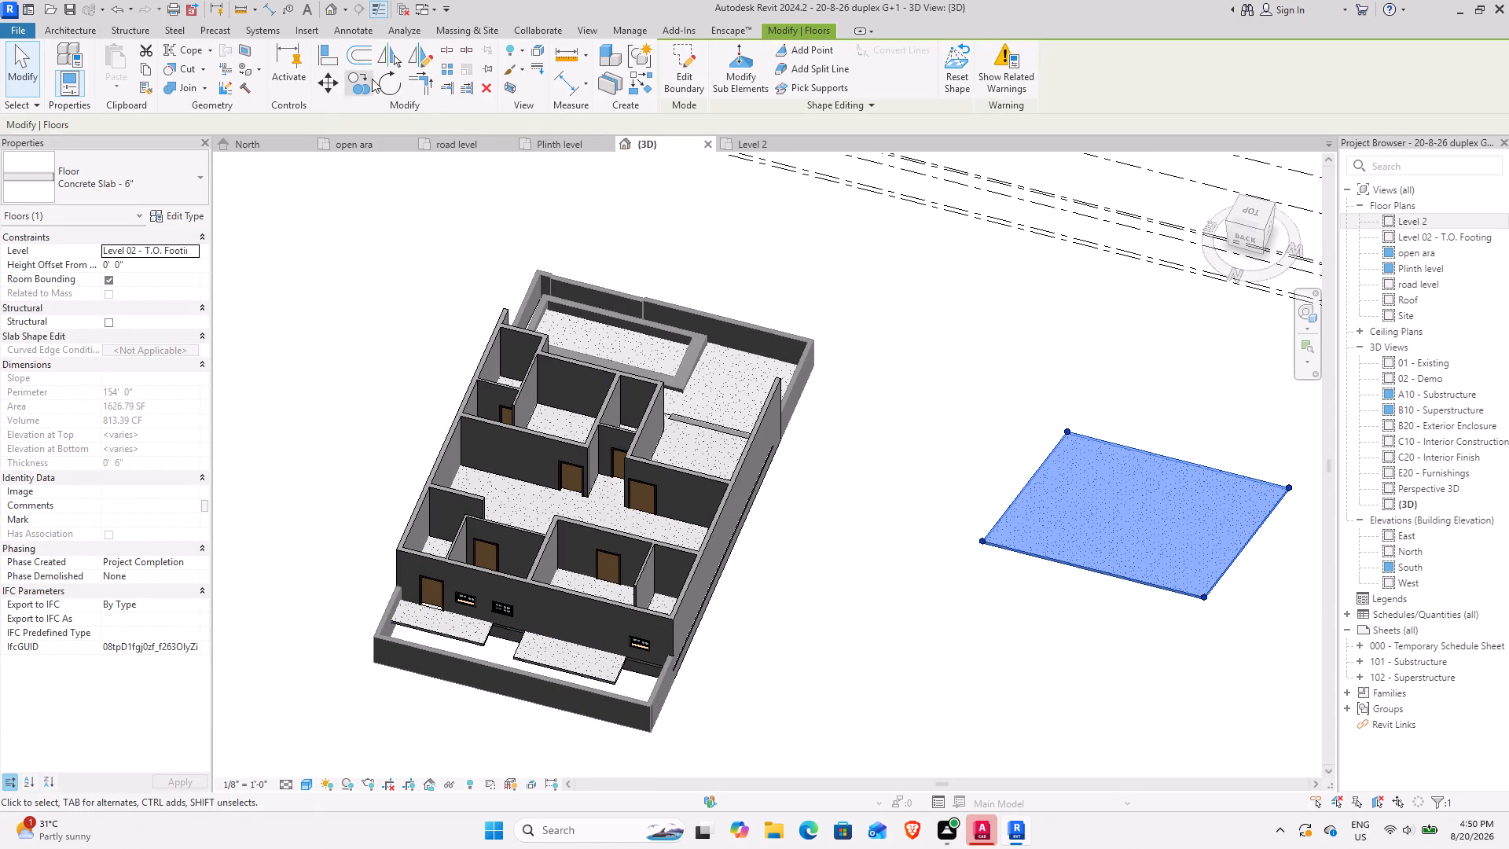
{"action": "left_click", "coordinate": [481, 90]}
Inspect the house in 3D from the rear, checking the doors and the sliding windows in the rear outer wall.
{"action": "scroll", "coordinate": [530, 700], "scroll_direction": "up", "scroll_amount": 3}
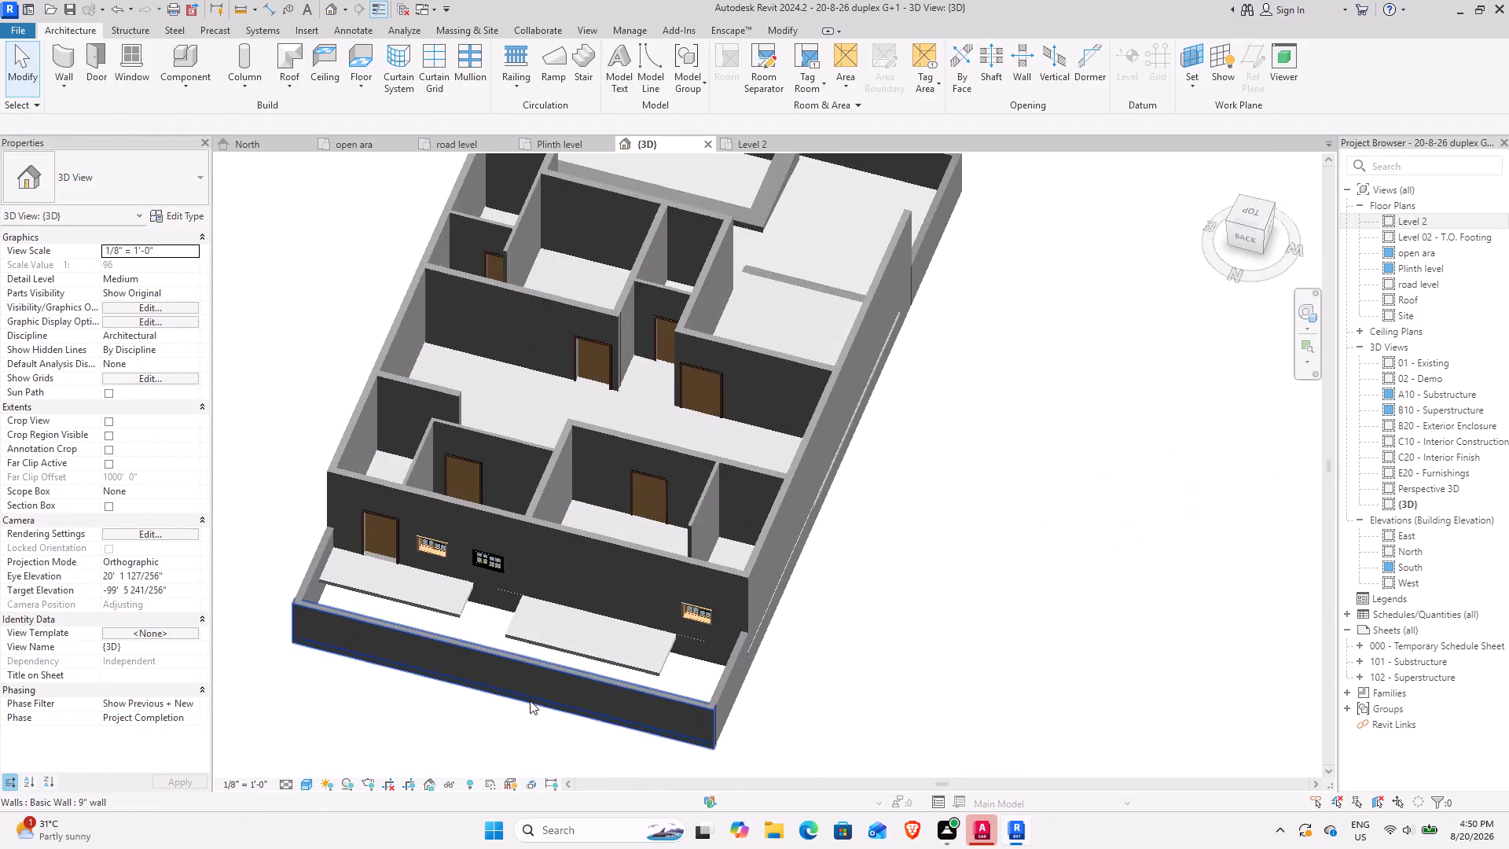
{"action": "scroll", "coordinate": [530, 700], "scroll_direction": "up", "scroll_amount": 3}
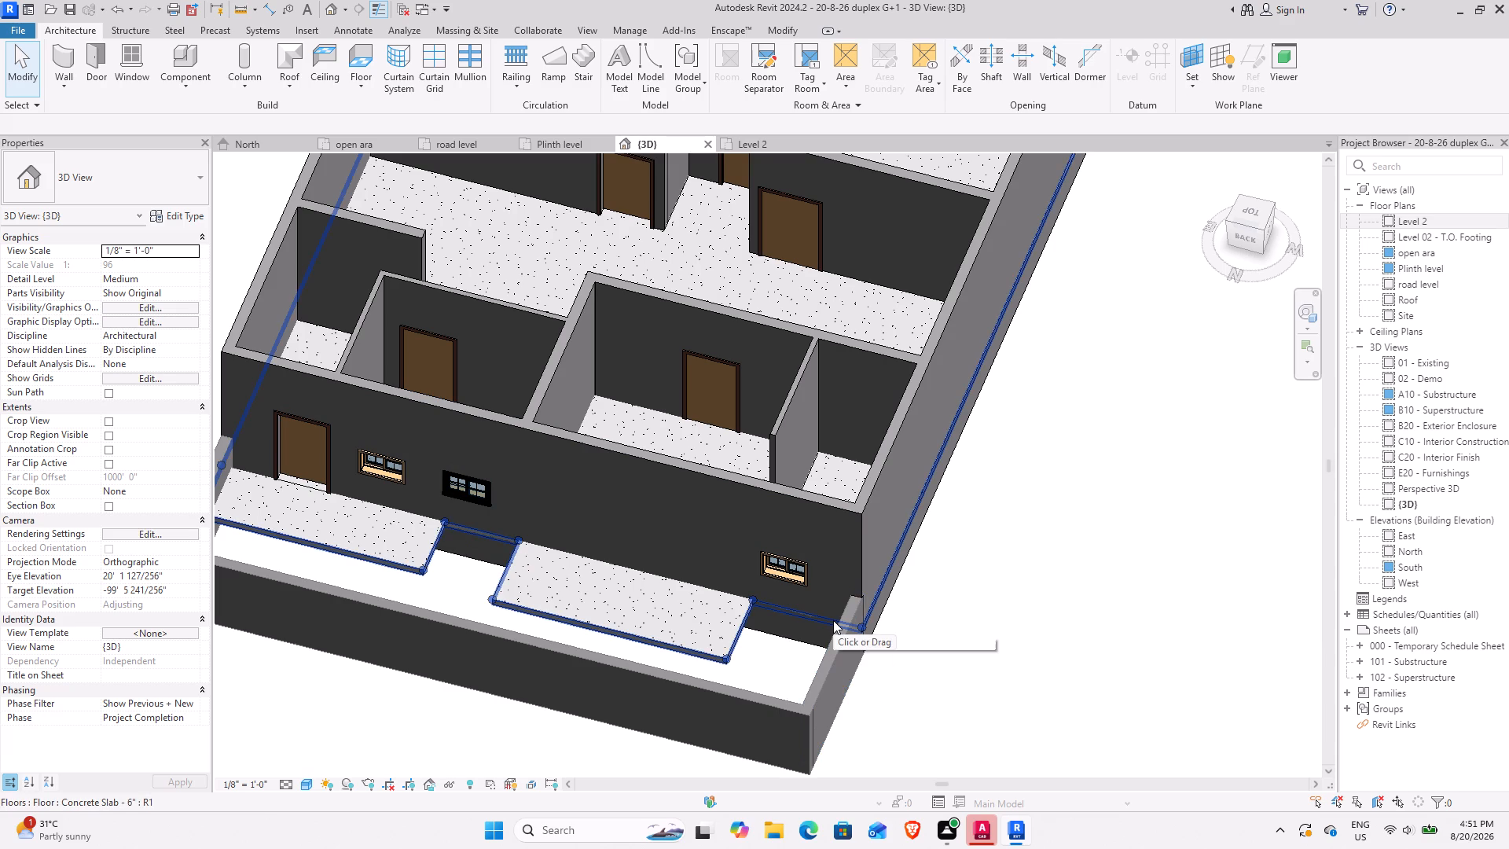
{"action": "scroll", "coordinate": [857, 641], "scroll_direction": "down", "scroll_amount": 6}
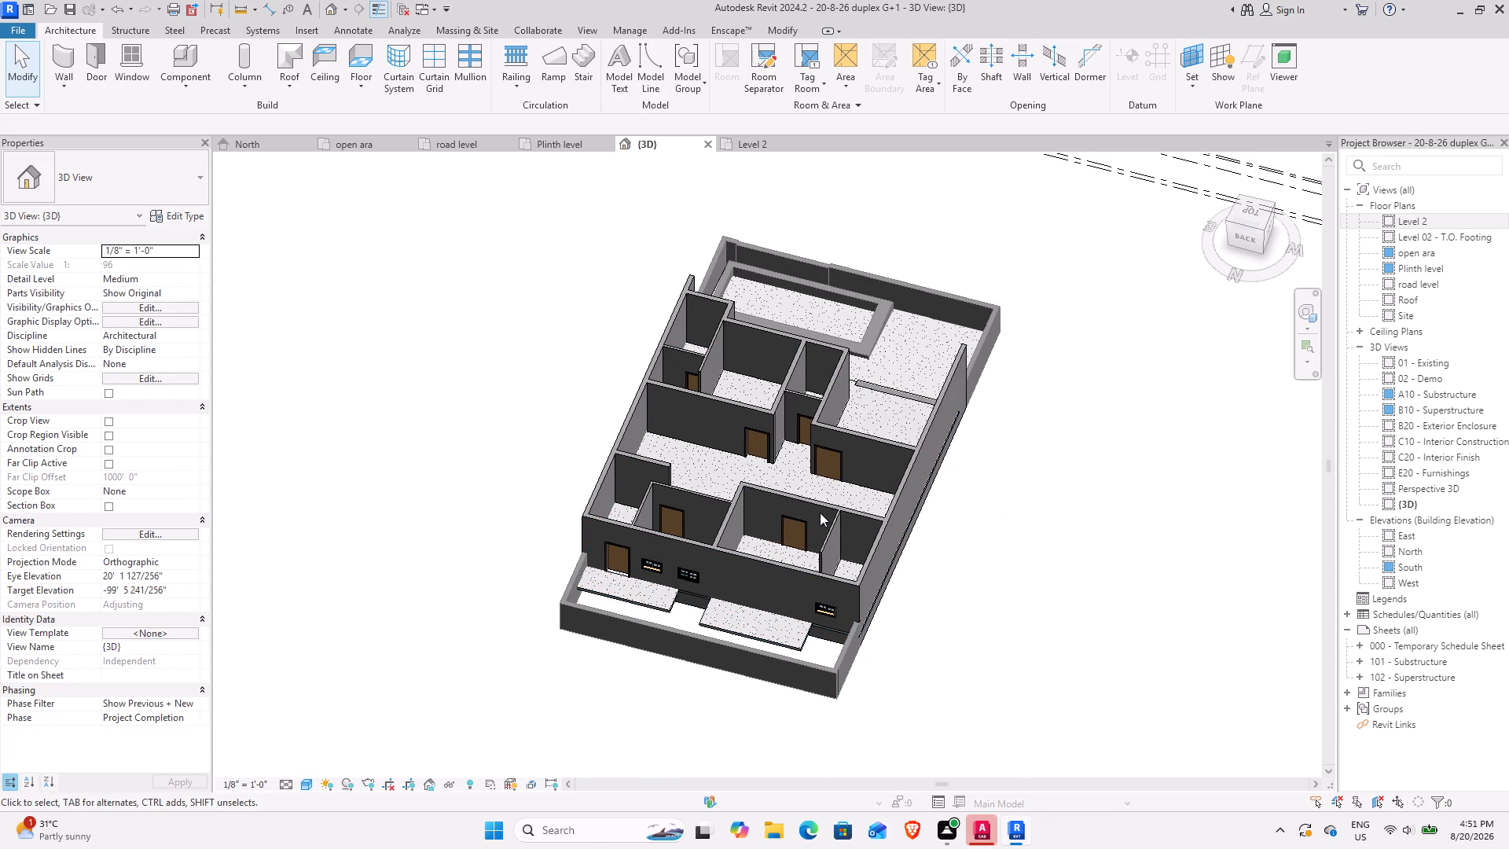
{"action": "scroll", "coordinate": [751, 467], "scroll_direction": "up", "scroll_amount": 7}
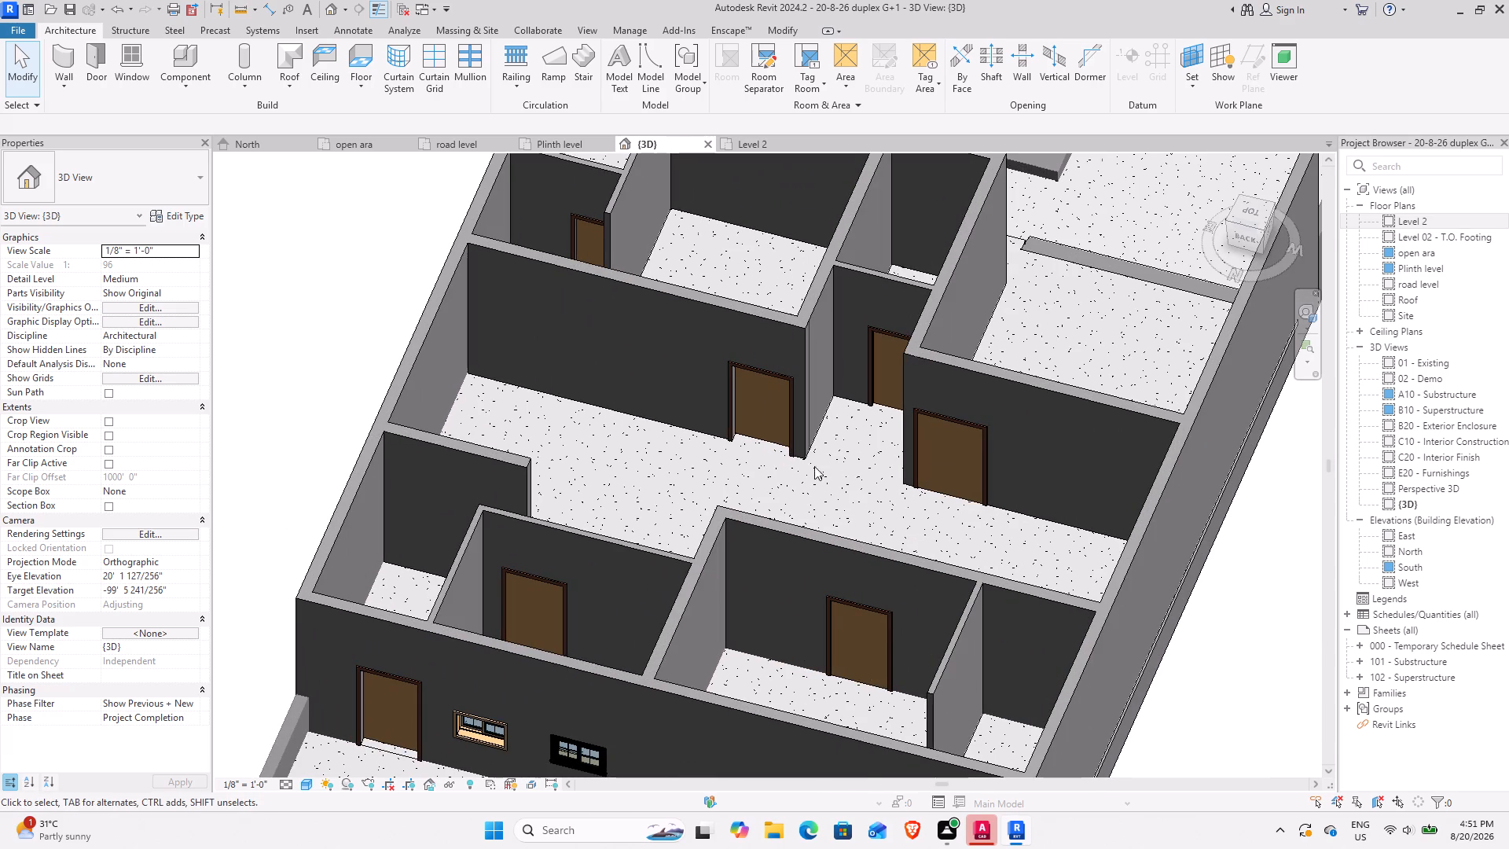
{"action": "scroll", "coordinate": [766, 518], "scroll_direction": "down", "scroll_amount": 4}
{"action": "scroll", "coordinate": [633, 728], "scroll_direction": "up", "scroll_amount": 11}
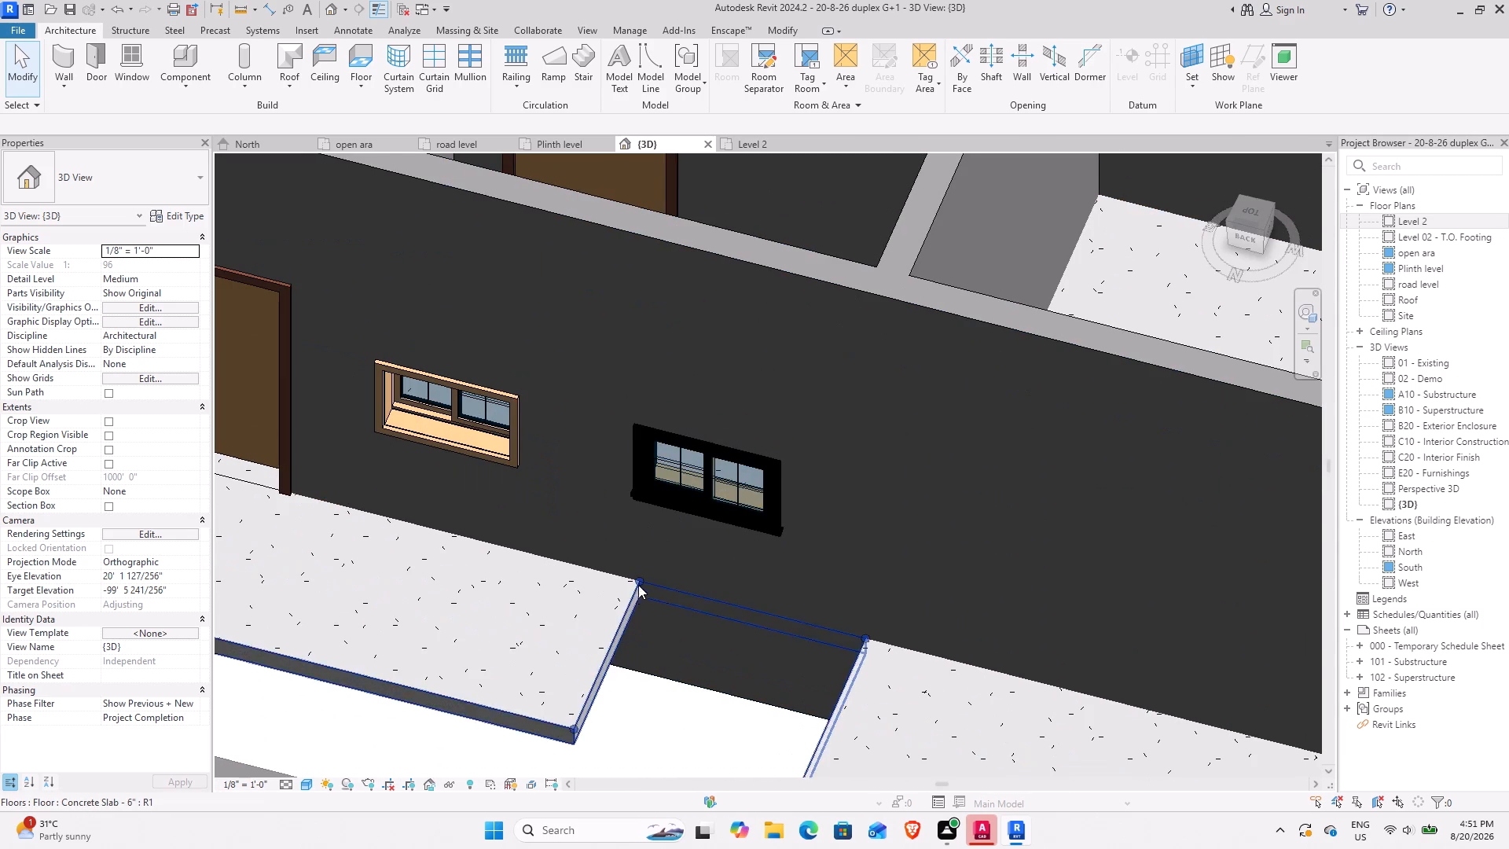
{"action": "scroll", "coordinate": [638, 591], "scroll_direction": "down", "scroll_amount": 6}
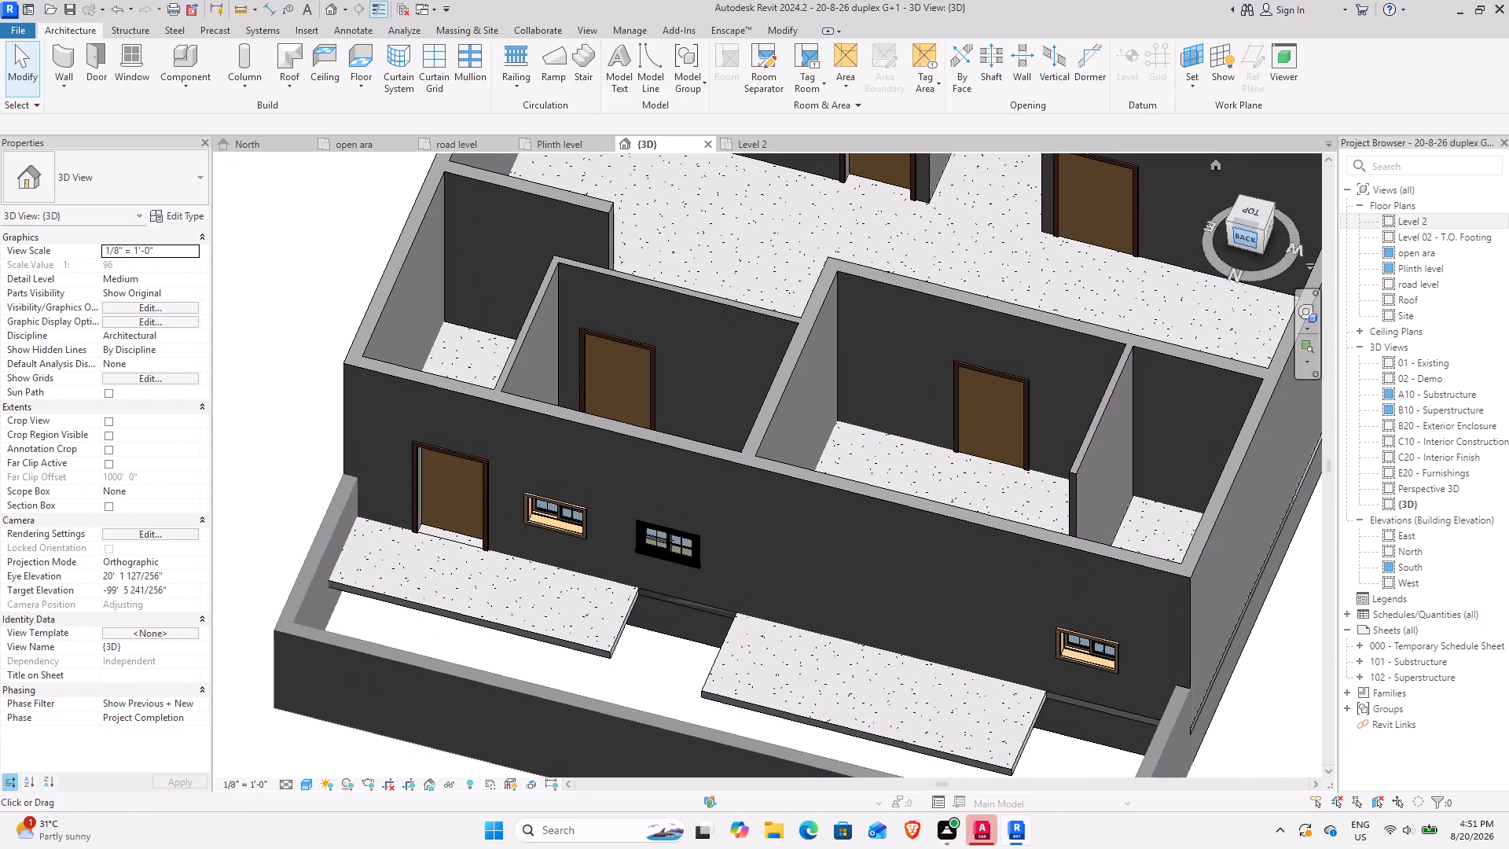
{"action": "left_click_drag", "start_coordinate": [1242, 230], "coordinate": [1225, 156]}
{"action": "scroll", "coordinate": [971, 360], "scroll_direction": "down", "scroll_amount": 3}
{"action": "middle_click_drag", "start_coordinate": [861, 397], "coordinate": [667, 848]}
{"action": "scroll", "coordinate": [692, 632], "scroll_direction": "up", "scroll_amount": 6}
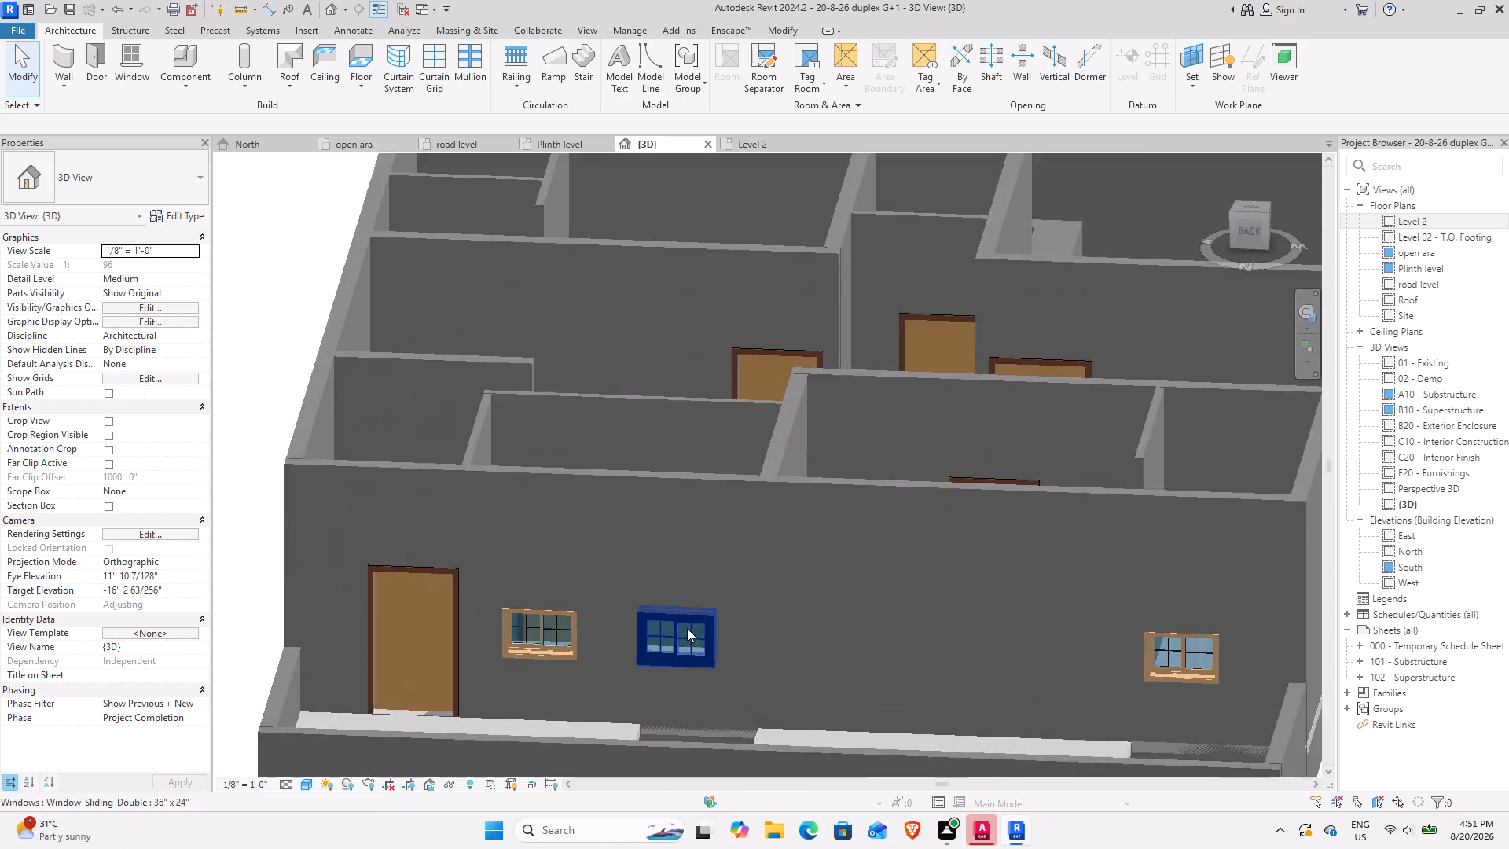
{"action": "scroll", "coordinate": [687, 628], "scroll_direction": "up", "scroll_amount": 2}
{"action": "middle_click_drag", "start_coordinate": [747, 676], "coordinate": [818, 562]}
{"action": "scroll", "coordinate": [802, 571], "scroll_direction": "down", "scroll_amount": 4}
{"action": "middle_click_drag", "start_coordinate": [1038, 627], "coordinate": [733, 623]}
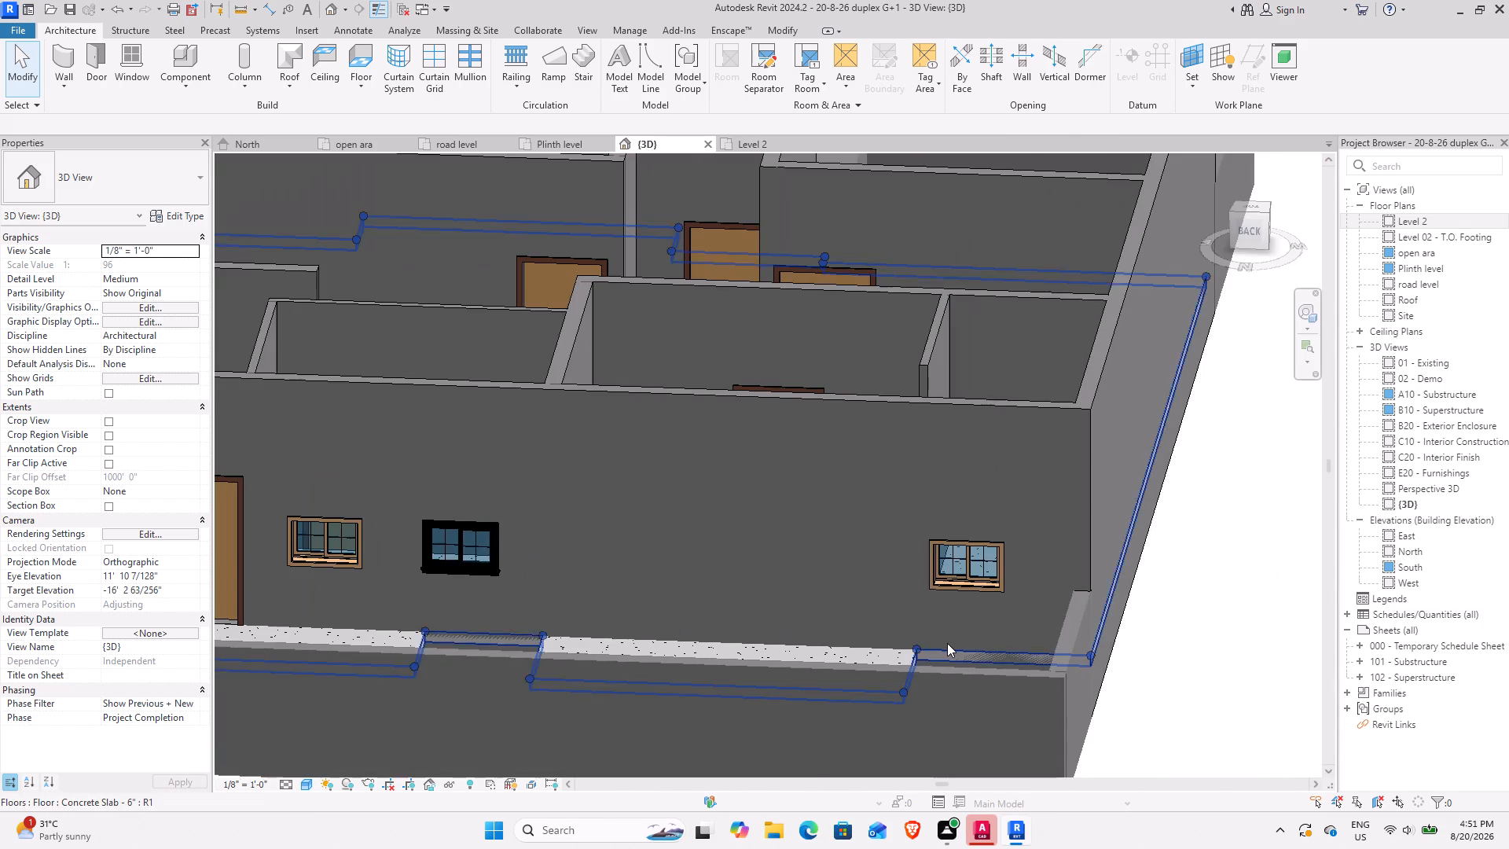
{"action": "scroll", "coordinate": [947, 643], "scroll_direction": "down", "scroll_amount": 4}
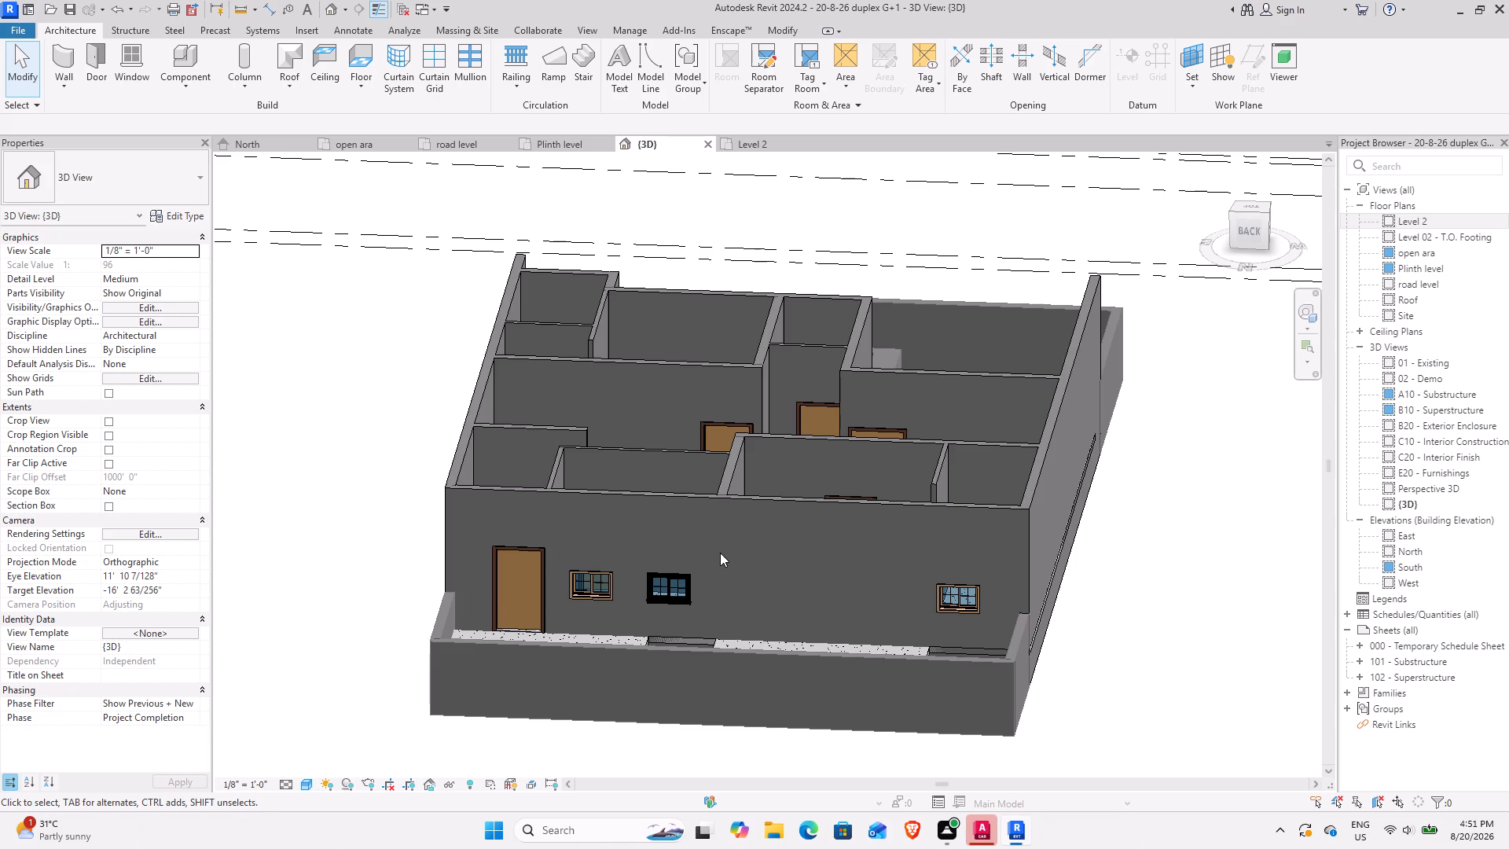
Save the project.
{"action": "key", "text": "ctrl+s"}
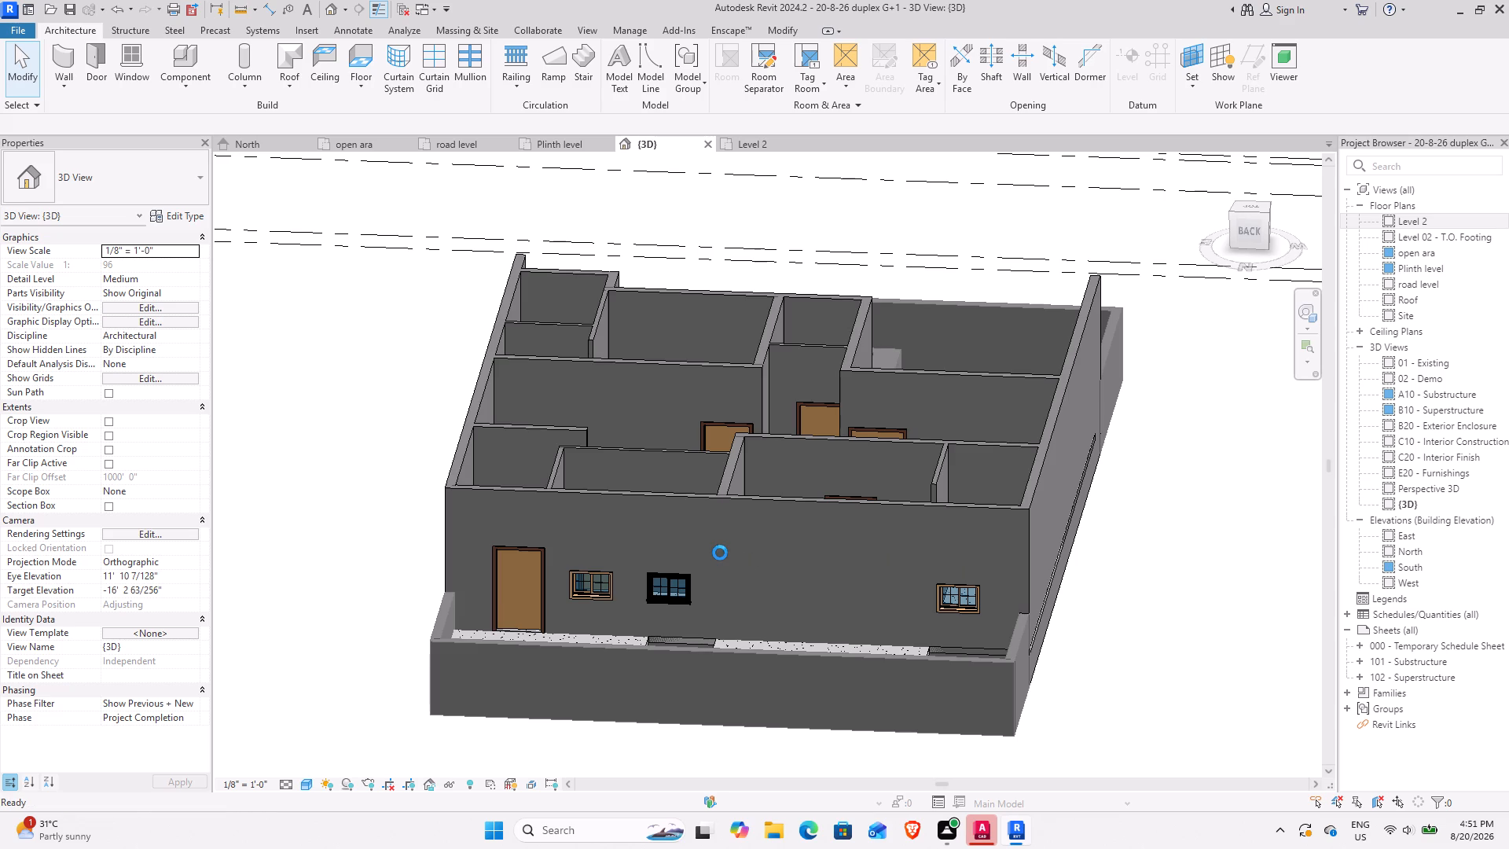